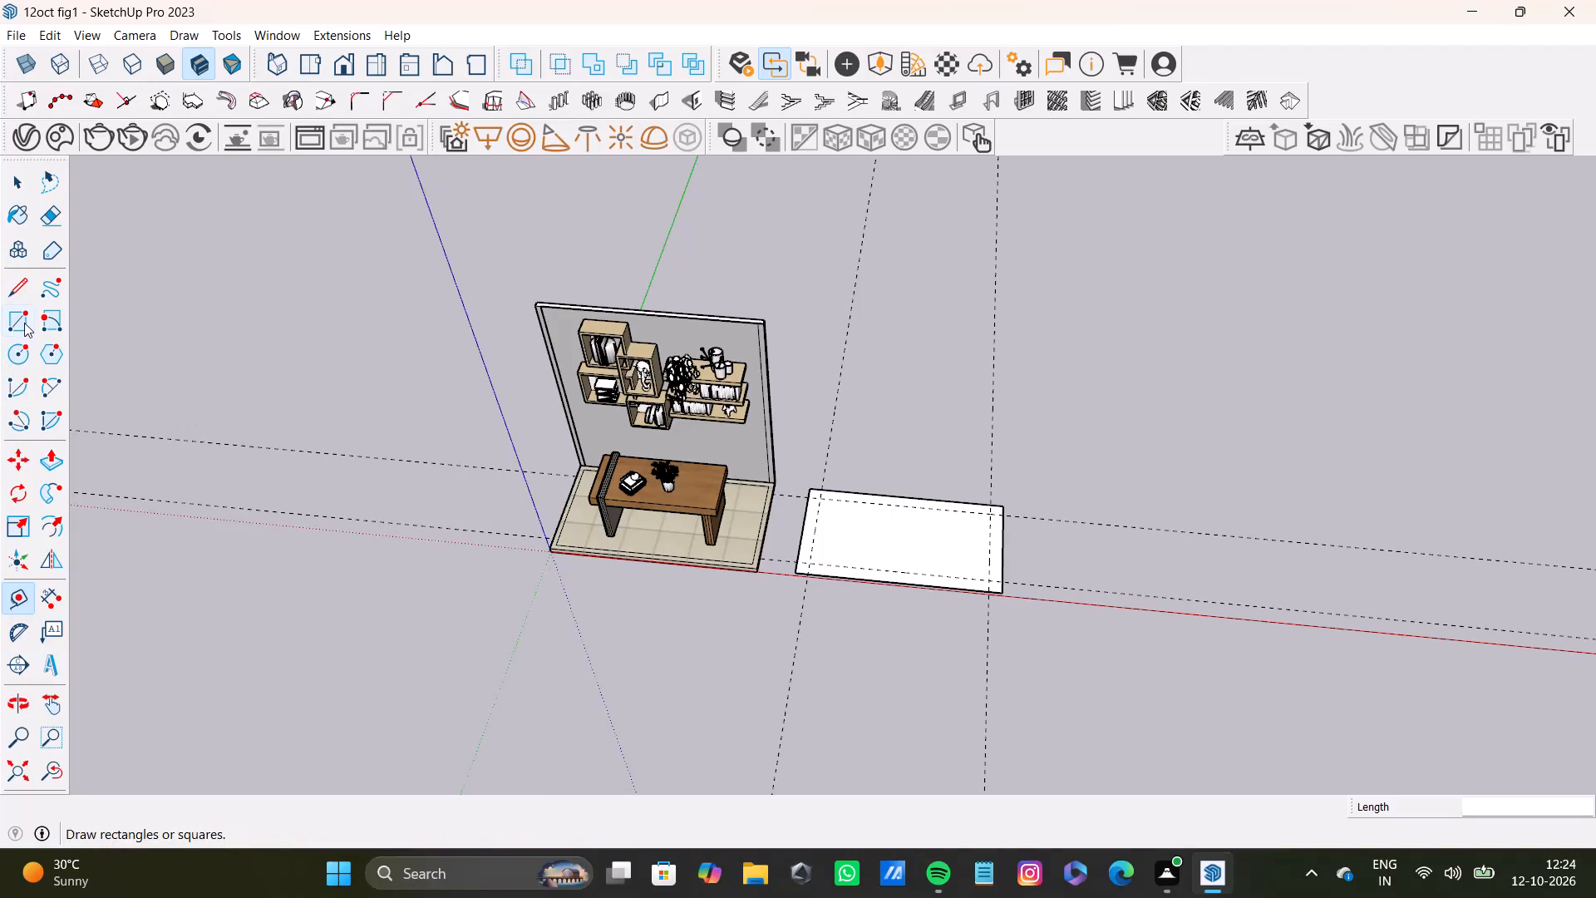
# Draw the inner rectangle on the white face between opposite corner intersections of the margin guides.
pyautogui.click(23, 321)
pyautogui.scroll(6, 835, 537)
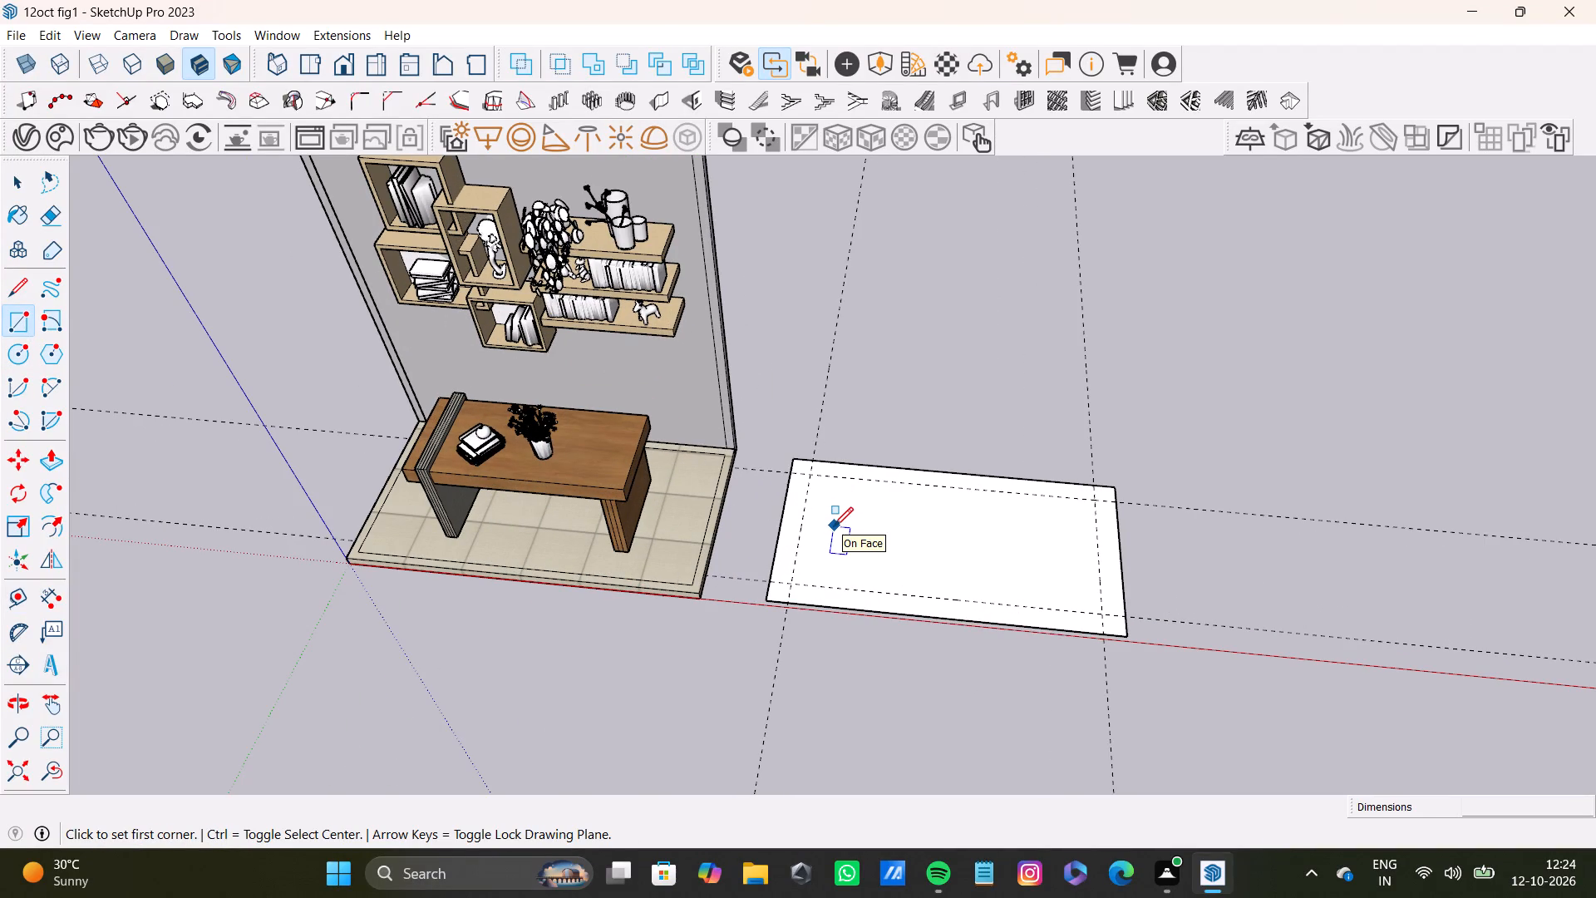
pyautogui.scroll(6, 800, 497)
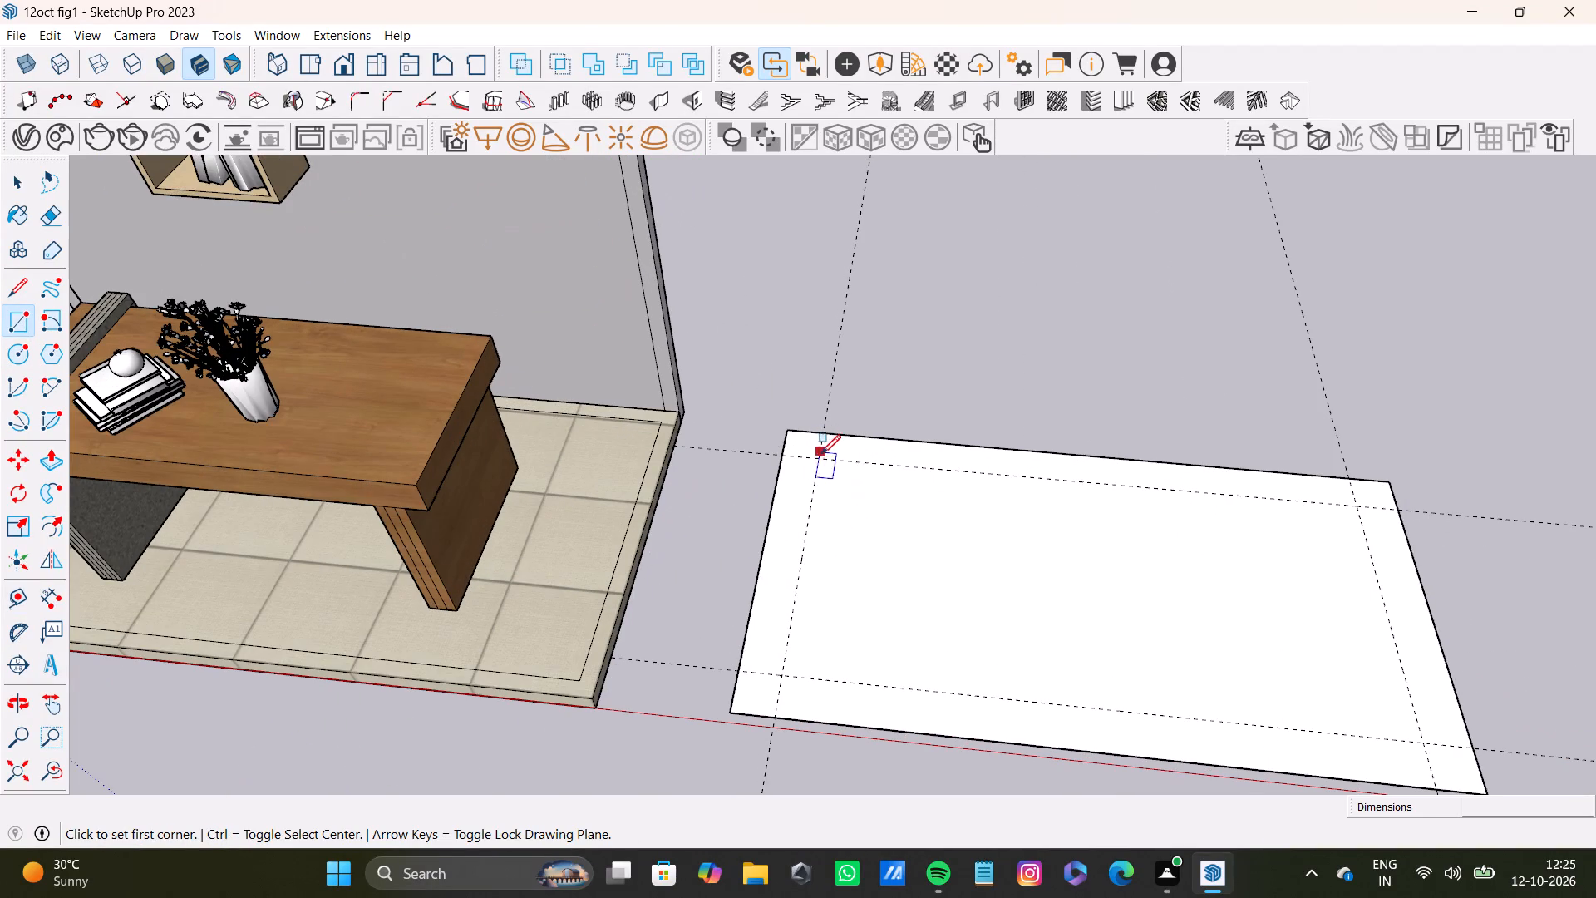
pyautogui.click(821, 456)
pyautogui.scroll(-3, 1133, 617)
pyautogui.keyDown('shift'); pyautogui.moveTo(1280, 668); pyautogui.dragTo(1228, 641, button='middle'); pyautogui.keyUp('shift')
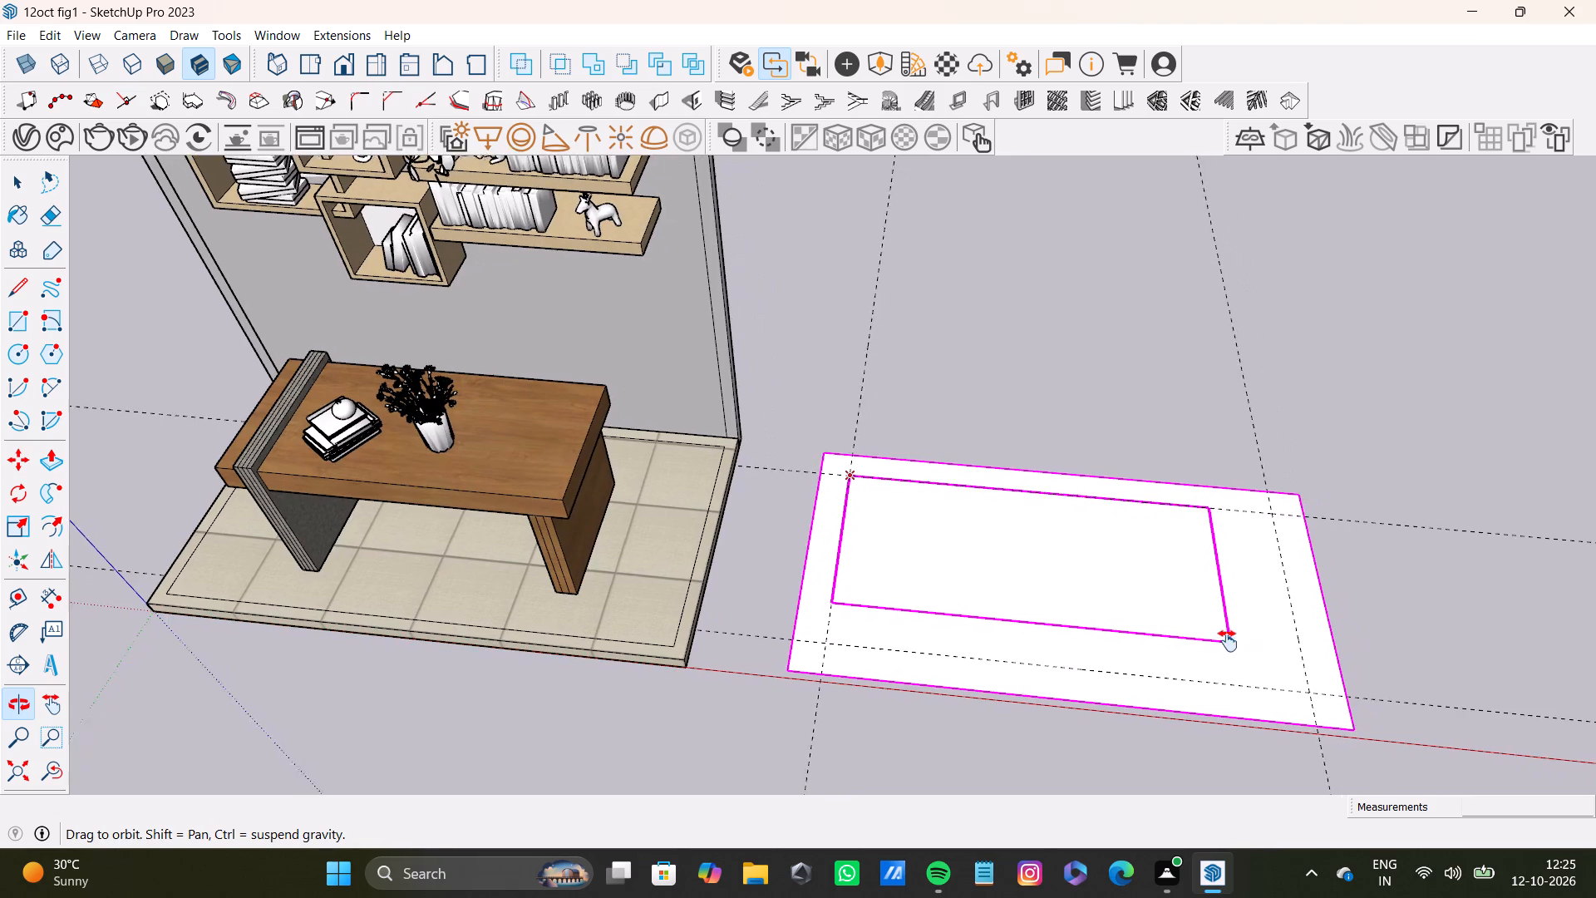
pyautogui.keyDown('shift'); pyautogui.moveTo(1228, 641); pyautogui.dragTo(1186, 633, button='middle'); pyautogui.keyUp('shift')
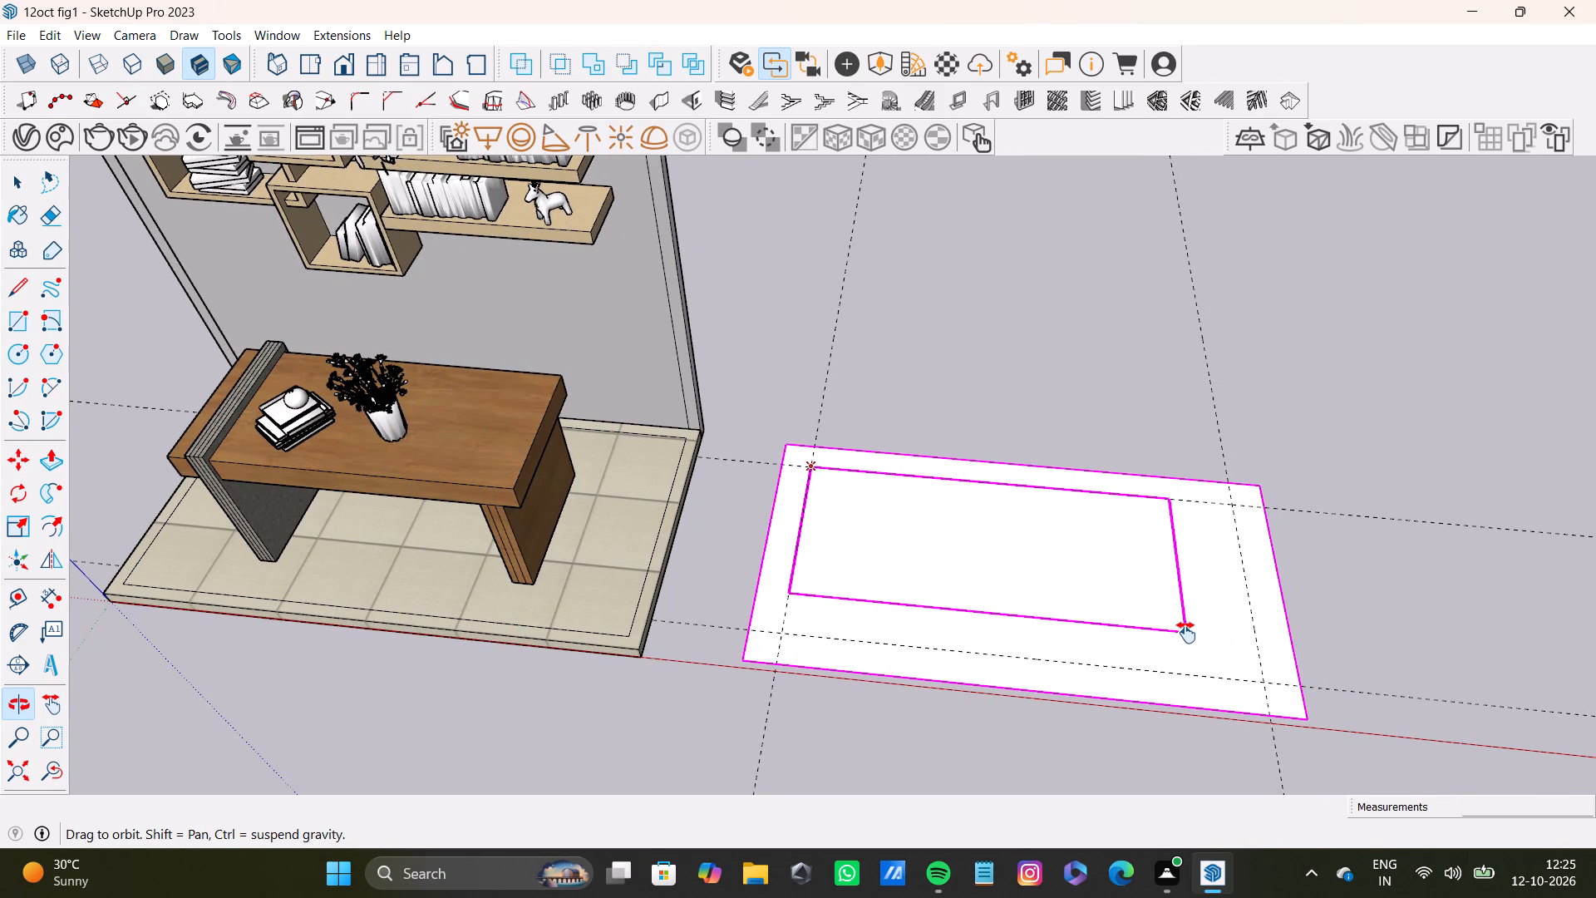
pyautogui.keyDown('shift'); pyautogui.moveTo(1186, 633); pyautogui.dragTo(1088, 636, button='middle'); pyautogui.keyUp('shift')
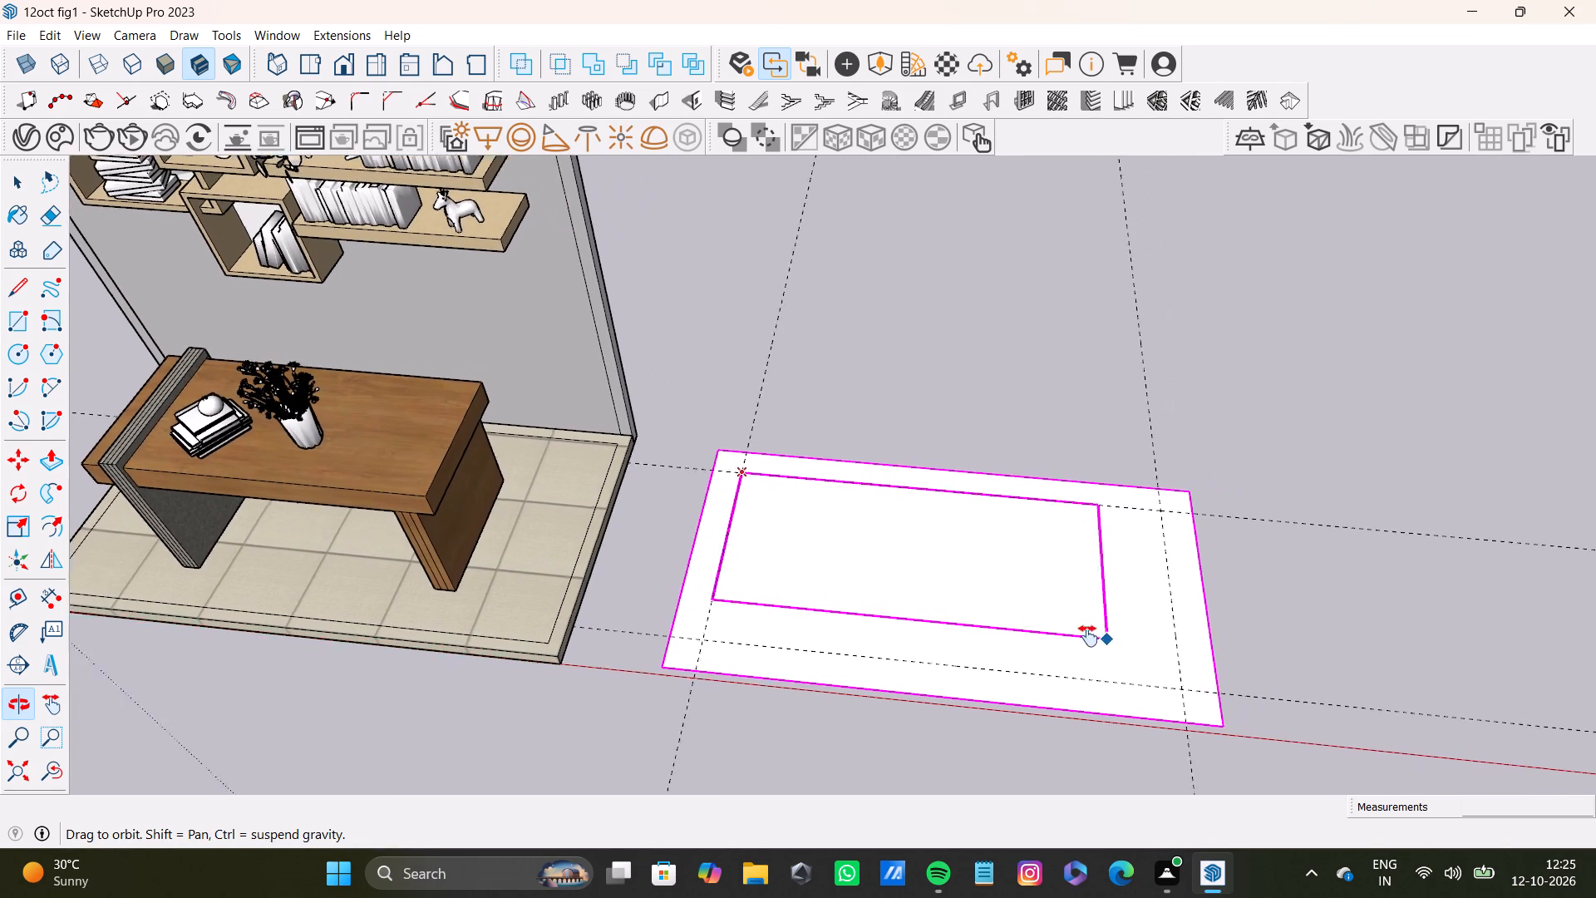
pyautogui.keyDown('shift'); pyautogui.moveTo(1088, 636); pyautogui.dragTo(1084, 636, button='middle'); pyautogui.keyUp('shift')
pyautogui.click(1160, 683)
# Split the inner rectangle into two adjoining rectangles, about 3' 7" square and about 4' 0" by 3' 7".
pyautogui.scroll(-3, 953, 593)
pyautogui.moveTo(842, 588); pyautogui.dragTo(892, 680, button='middle')
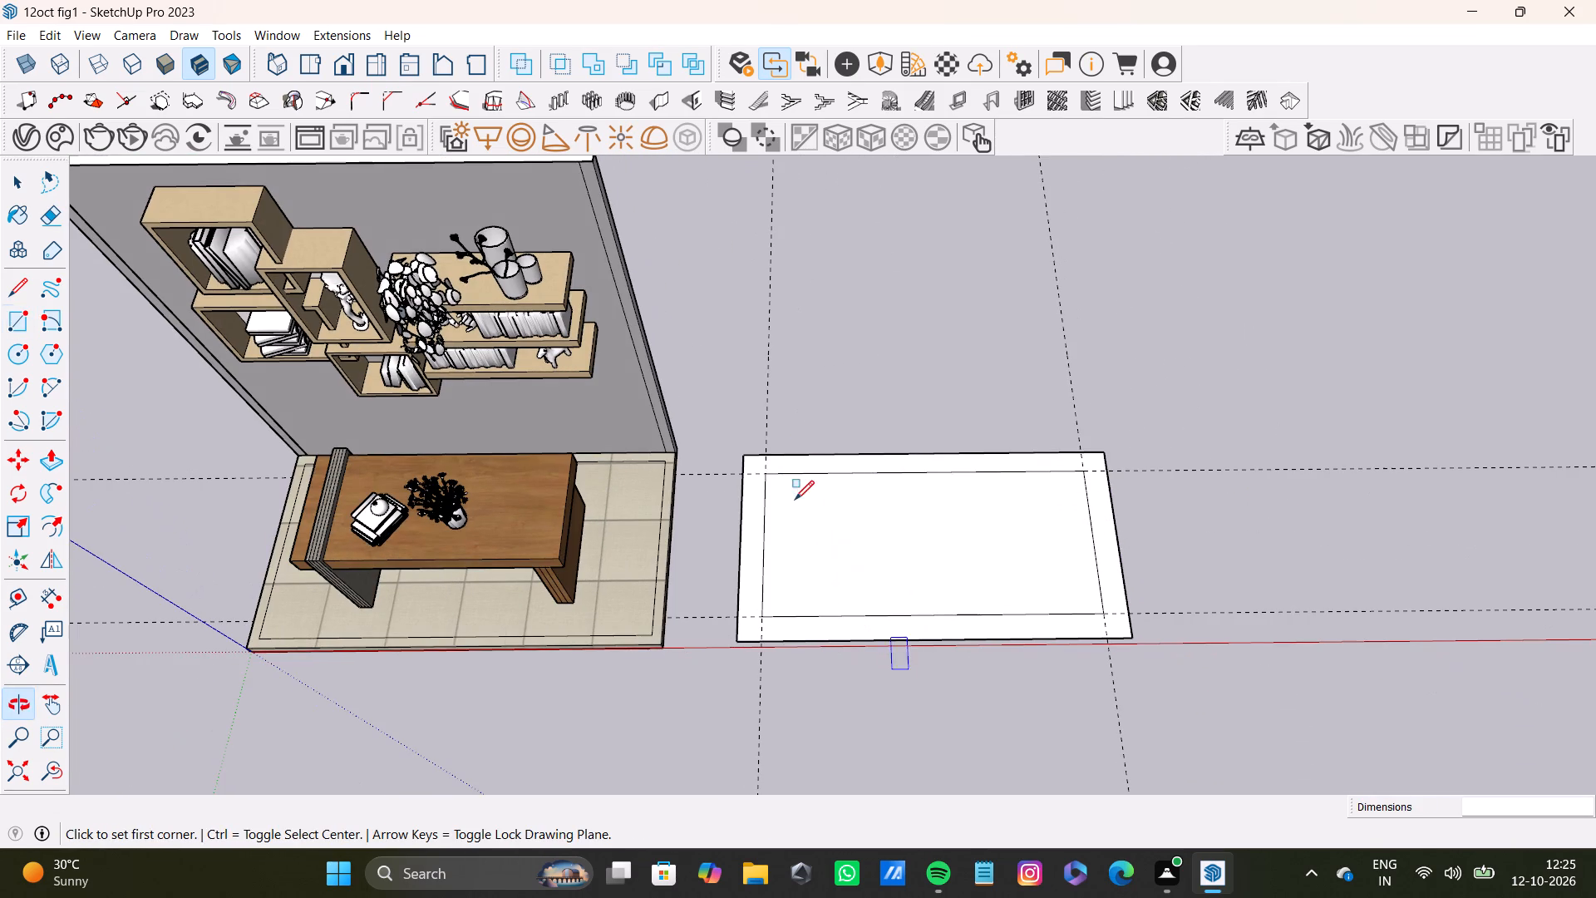
pyautogui.click(768, 474)
pyautogui.click(919, 616)
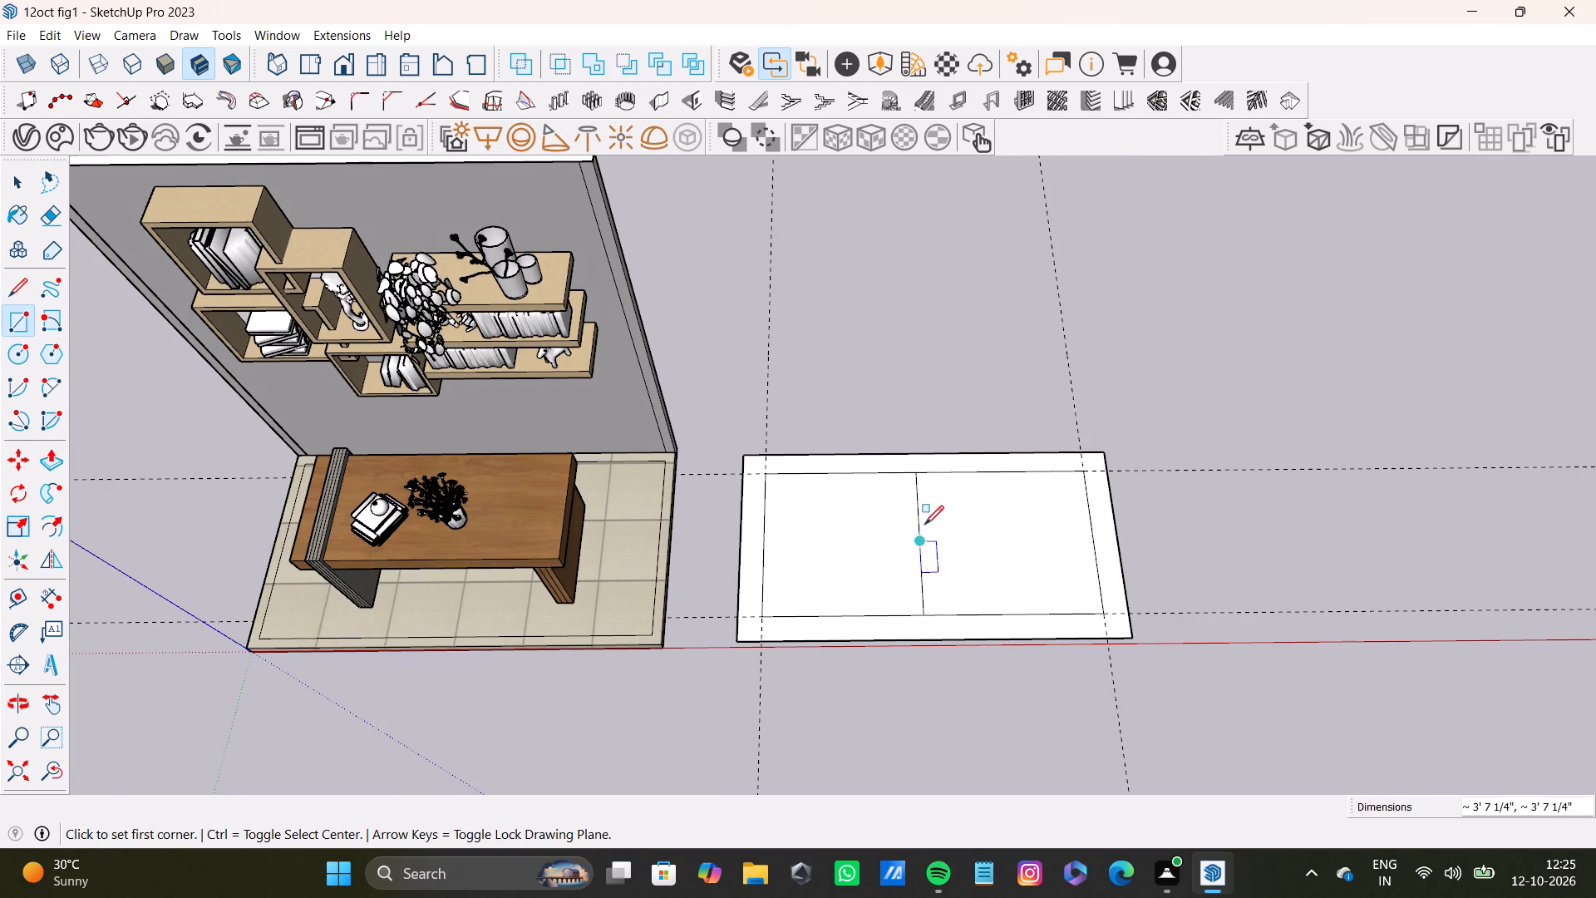
pyautogui.click(919, 476)
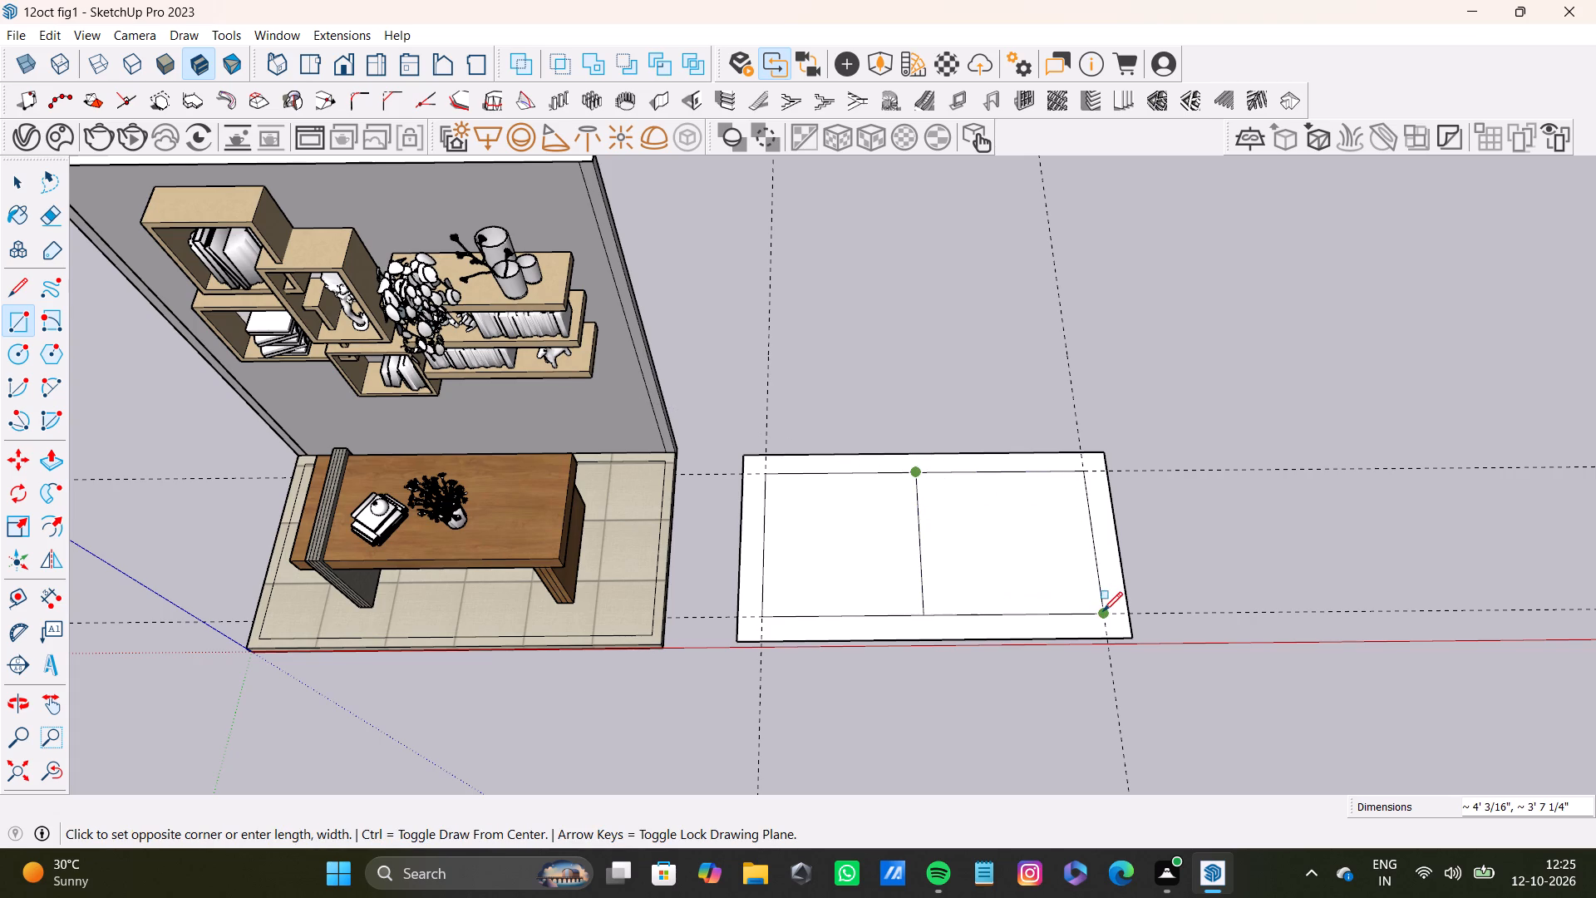
pyautogui.click(1103, 611)
# Push/Pull the inner face nearer the desk up about 8 3/16" into a block.
pyautogui.scroll(-3, 987, 595)
pyautogui.moveTo(955, 601); pyautogui.dragTo(870, 597, button='middle')
pyautogui.scroll(7, 863, 489)
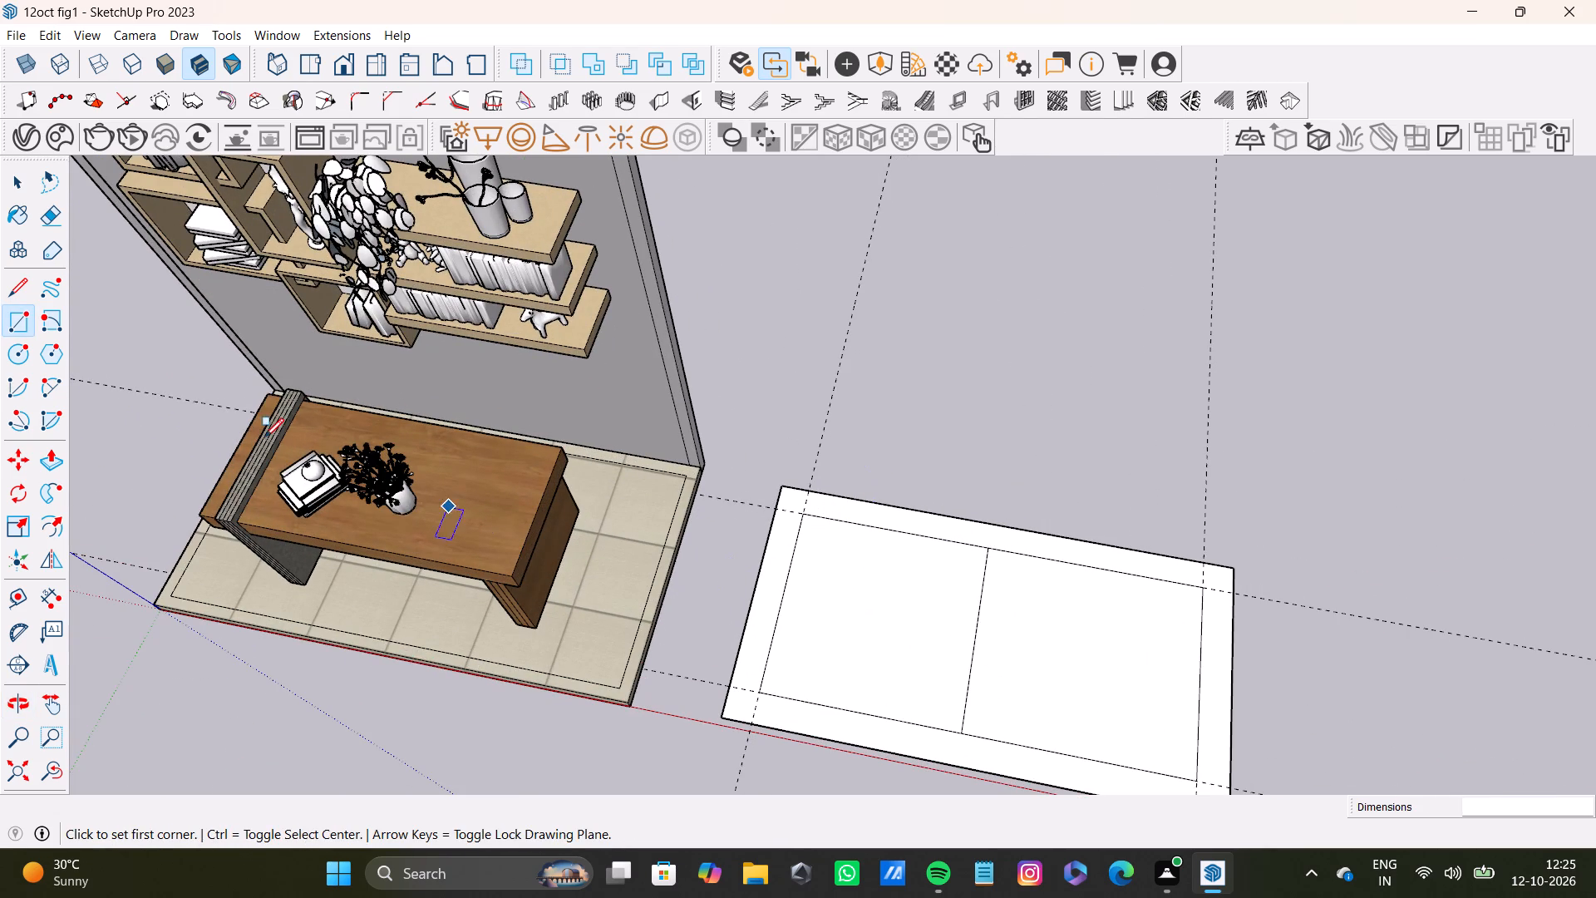
pyautogui.click(16, 318)
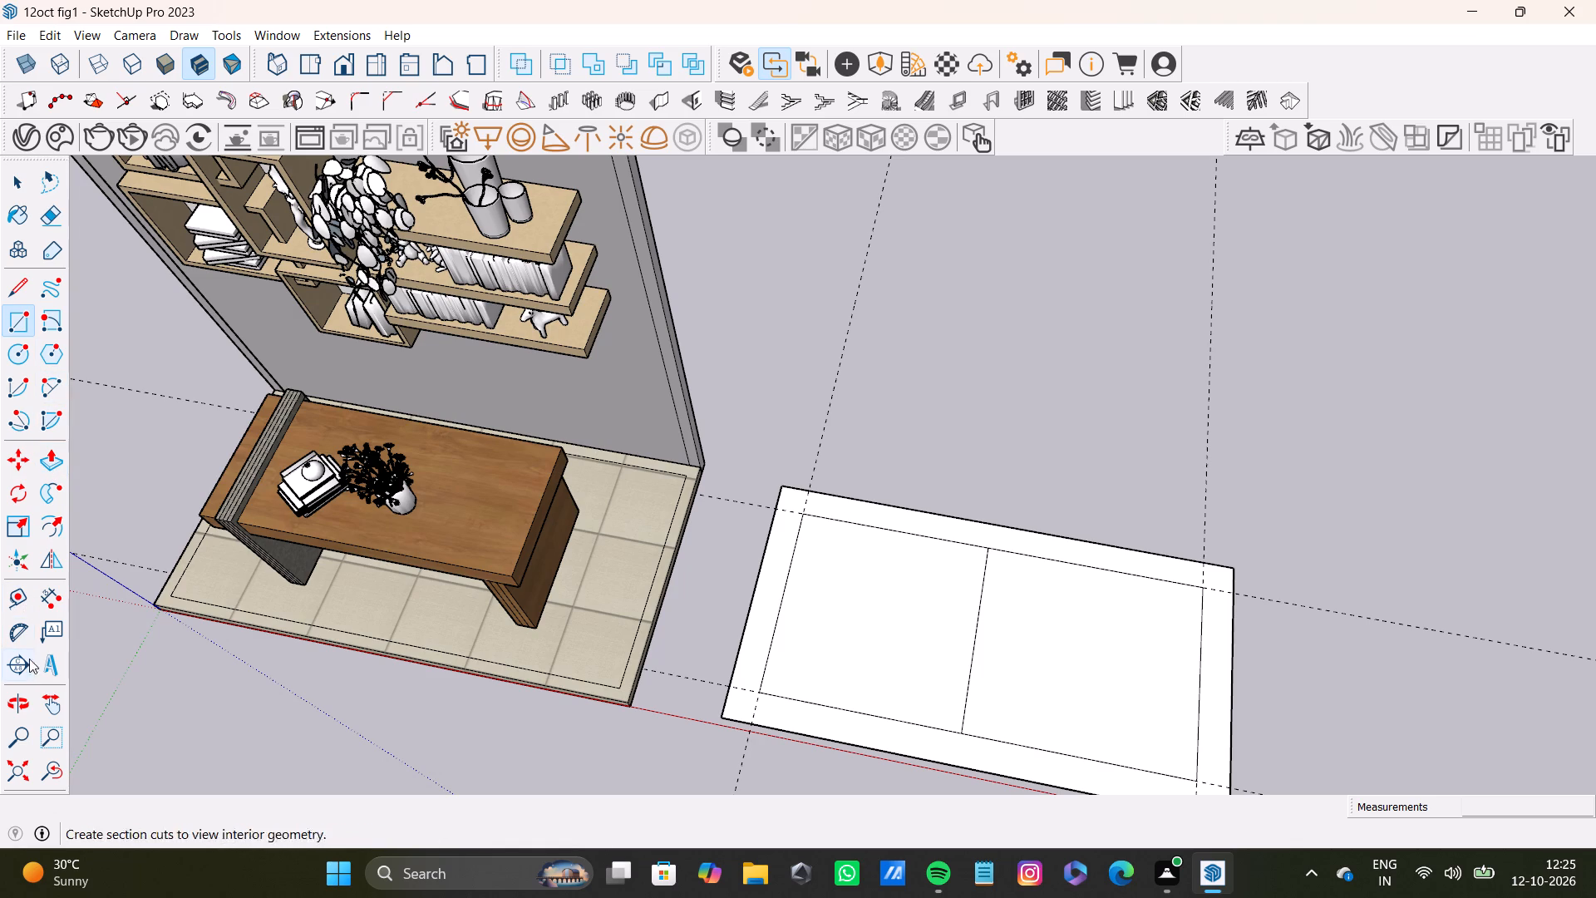
pyautogui.press('space')
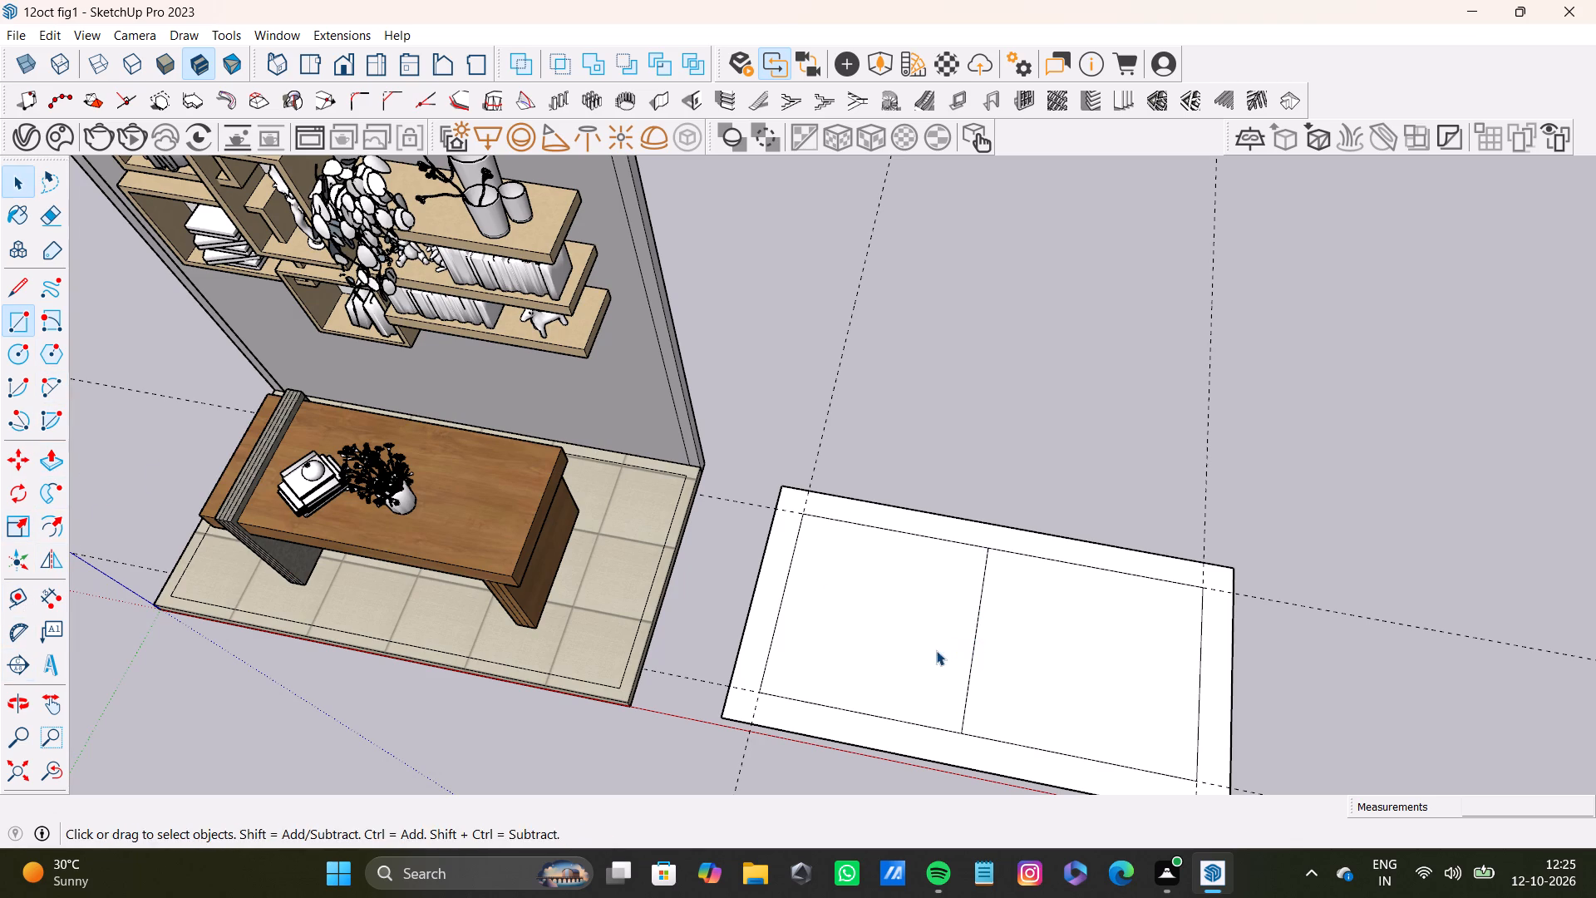
pyautogui.click(936, 650)
pyautogui.scroll(1, 989, 696)
pyautogui.moveTo(991, 695); pyautogui.dragTo(983, 629, button='middle')
pyautogui.press('p')
pyautogui.moveTo(936, 628); pyautogui.dragTo(935, 605)
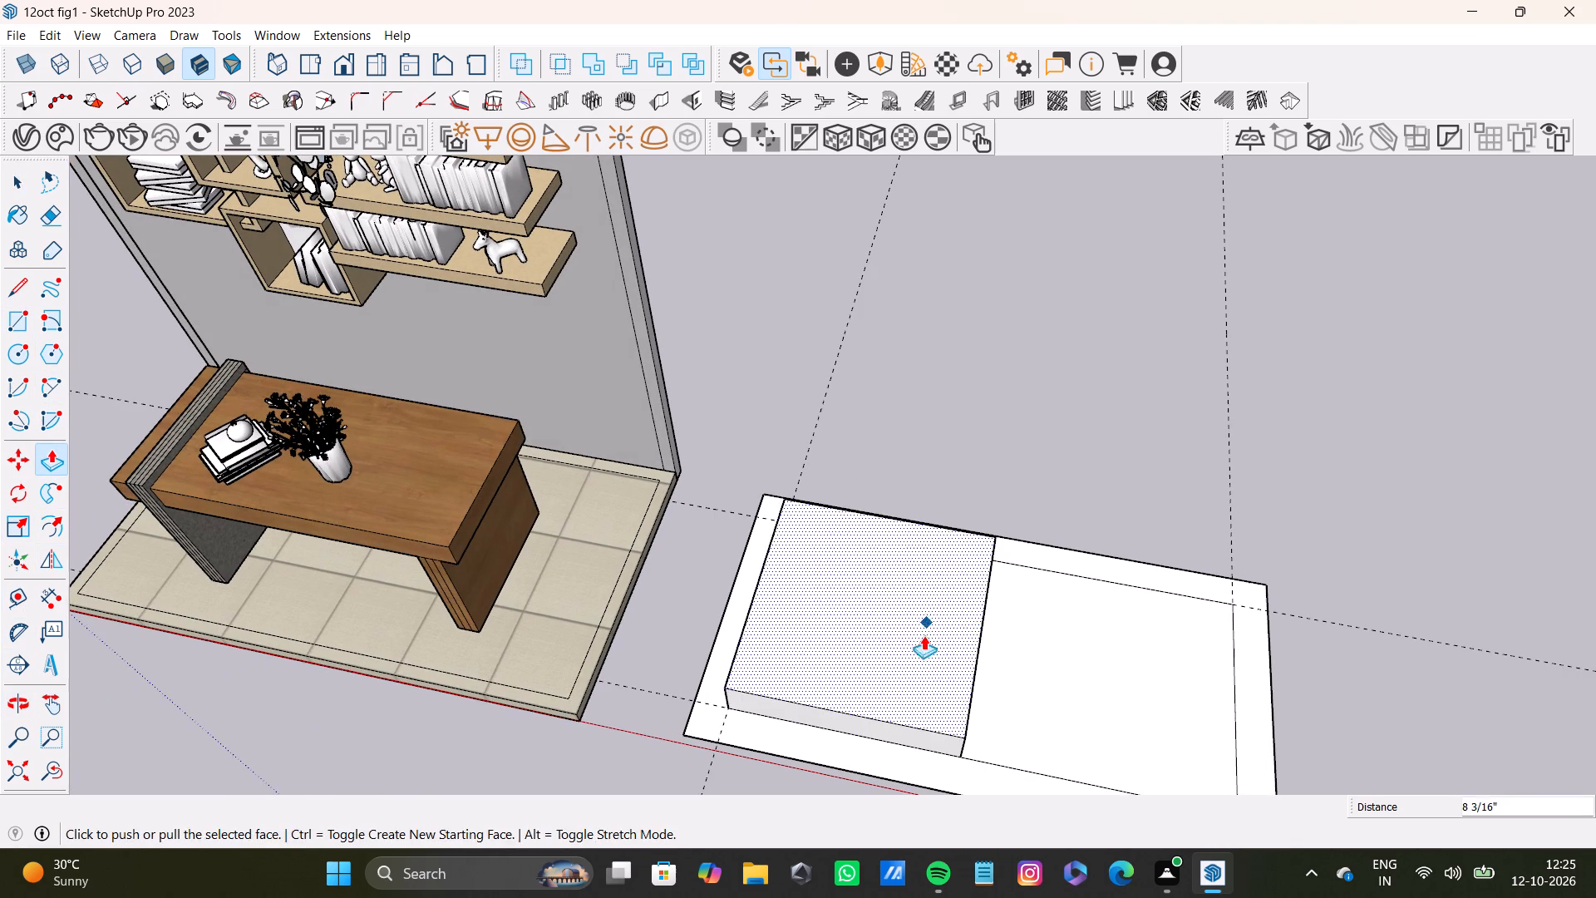
# Place a guide on the remaining inner face, about 1 1/8" from the raised block's base edge and parallel to it.
pyautogui.scroll(-4, 924, 635)
pyautogui.keyDown('shift'); pyautogui.moveTo(973, 707); pyautogui.dragTo(739, 505, button='middle'); pyautogui.keyUp('shift')
pyautogui.press('space')
pyautogui.scroll(5, 774, 573)
pyautogui.click(836, 639)
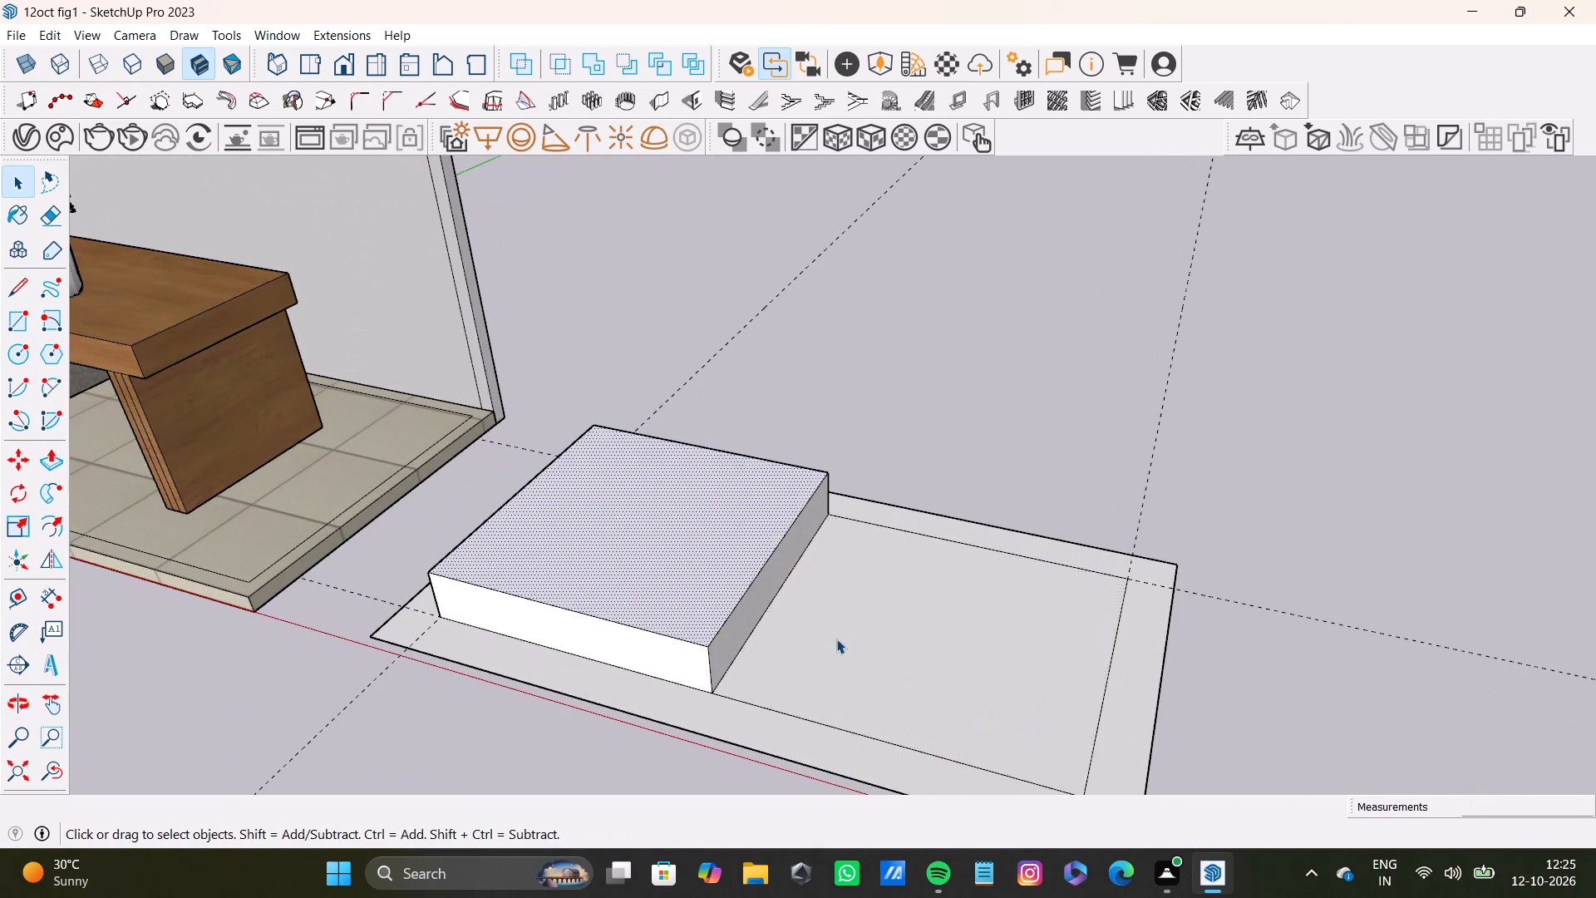
pyautogui.press('t')
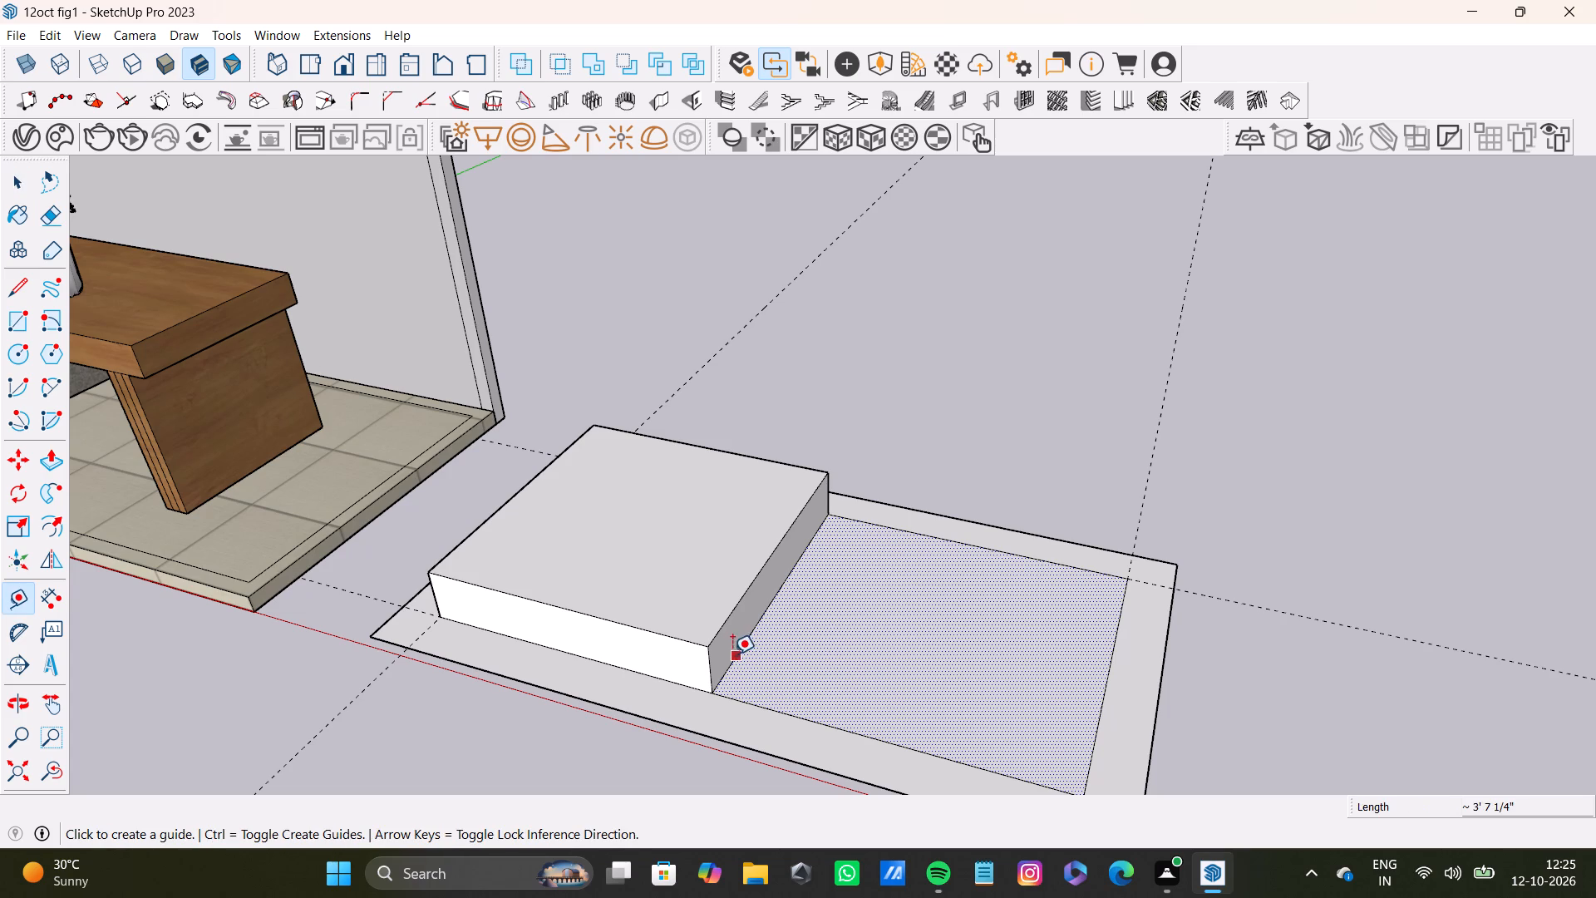
pyautogui.scroll(7, 722, 664)
pyautogui.click(747, 644)
pyautogui.click(764, 657)
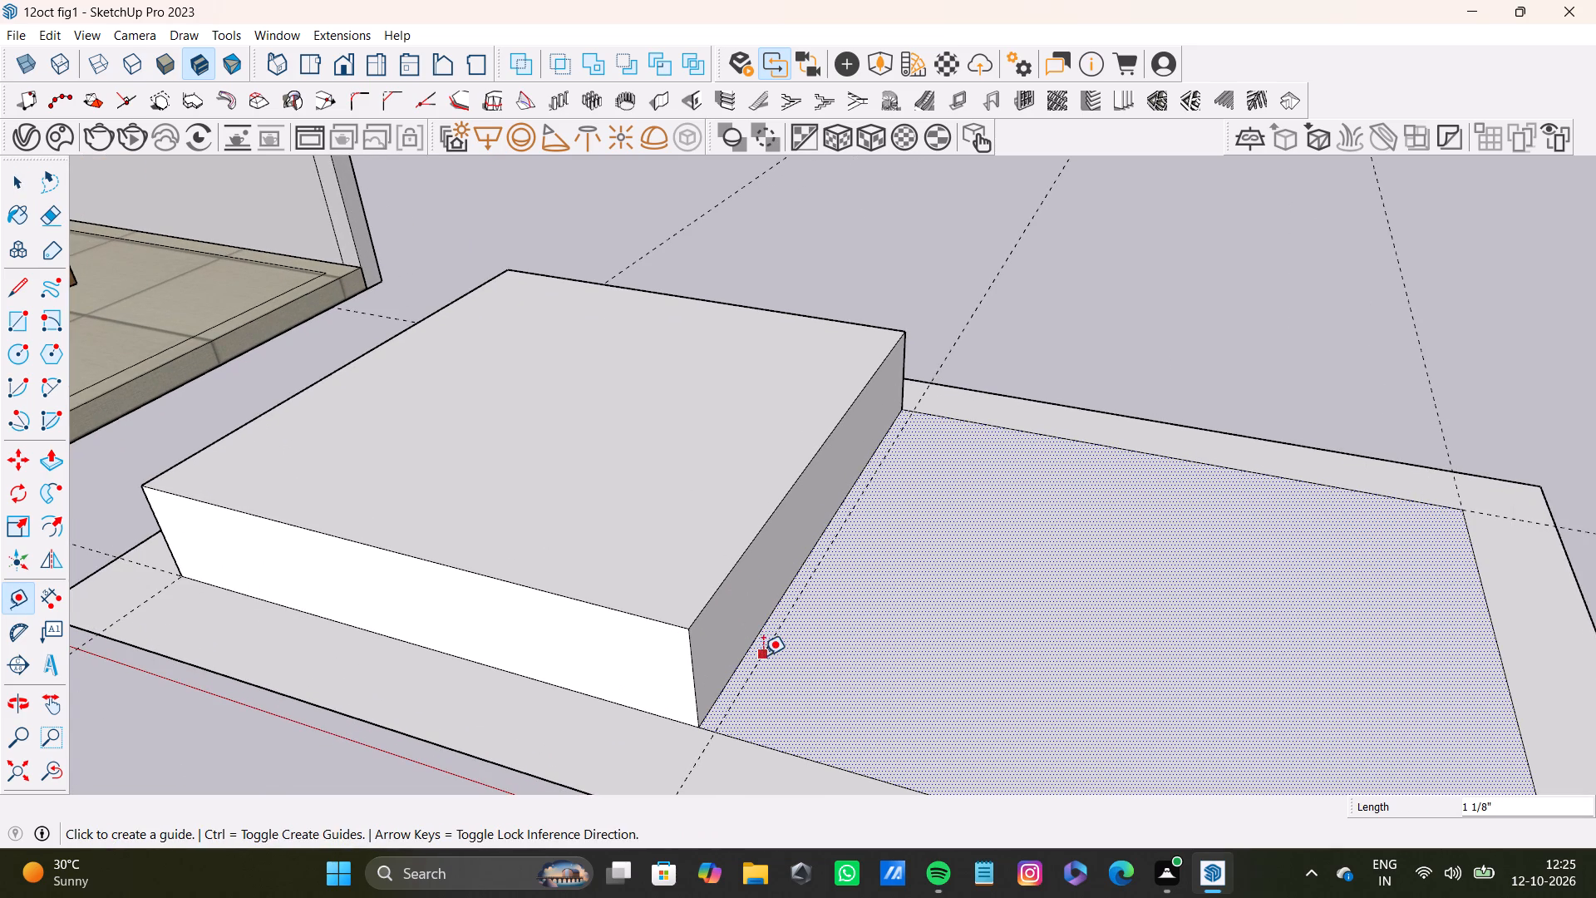
# Draw a line along the new guide across the remaining inner face, separating a thin strip beside the block.
pyautogui.press('space')
pyautogui.press('l')
pyautogui.click(916, 406)
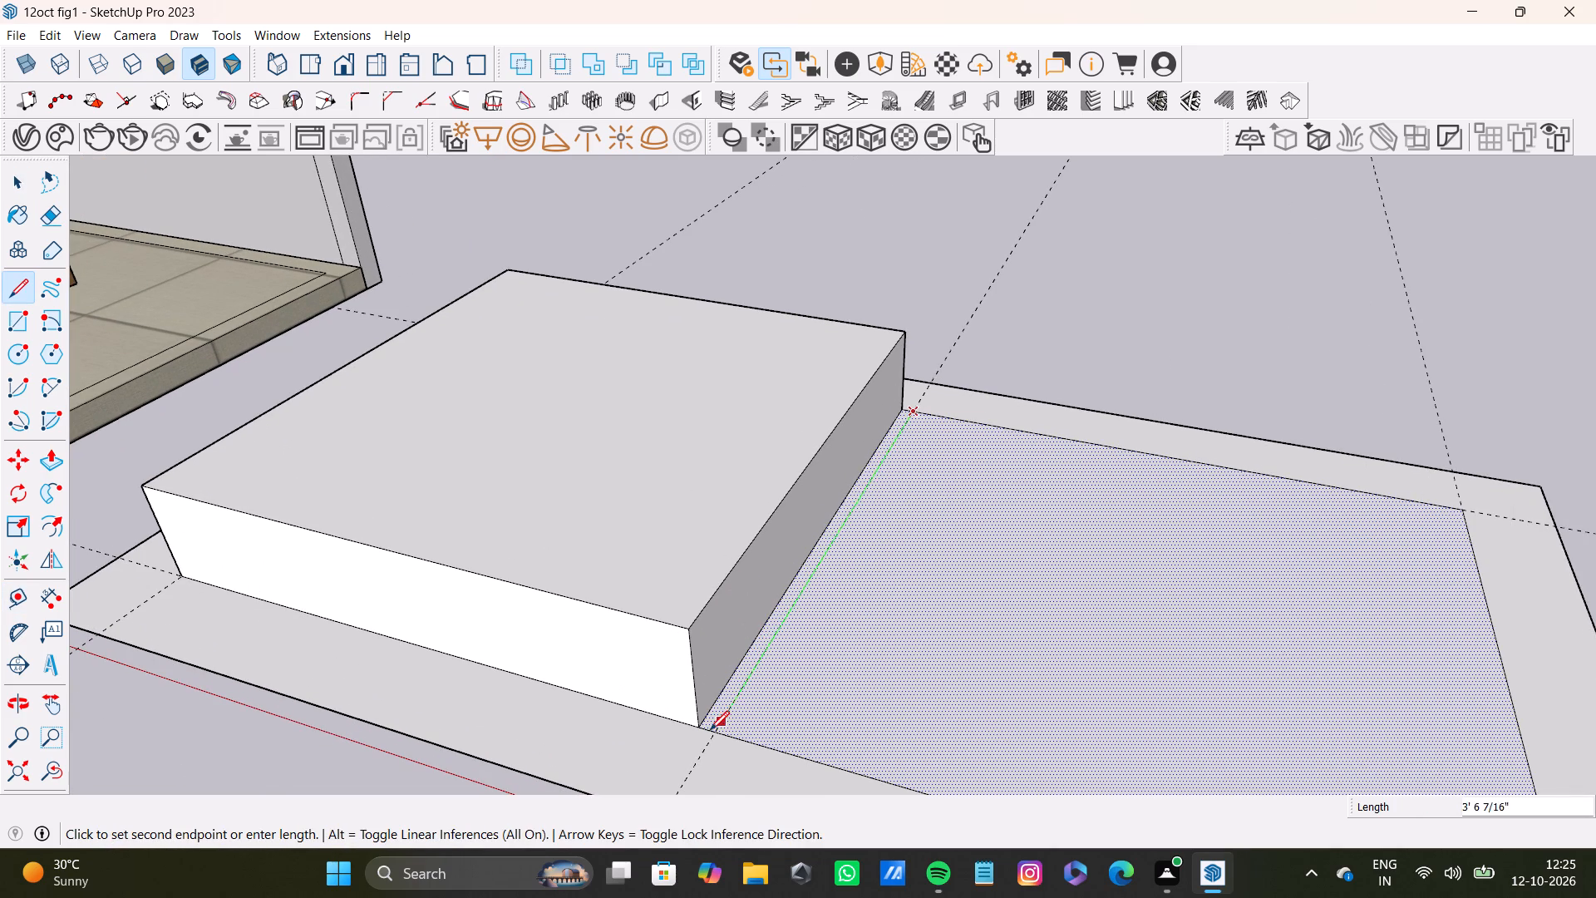
pyautogui.click(719, 740)
pyautogui.press('space')
# Push/Pull the larger remaining inner face up about 8 3/16", level with the first block's top.
pyautogui.scroll(-6, 908, 678)
pyautogui.keyDown('shift'); pyautogui.moveTo(908, 681); pyautogui.dragTo(810, 677, button='middle'); pyautogui.keyUp('shift')
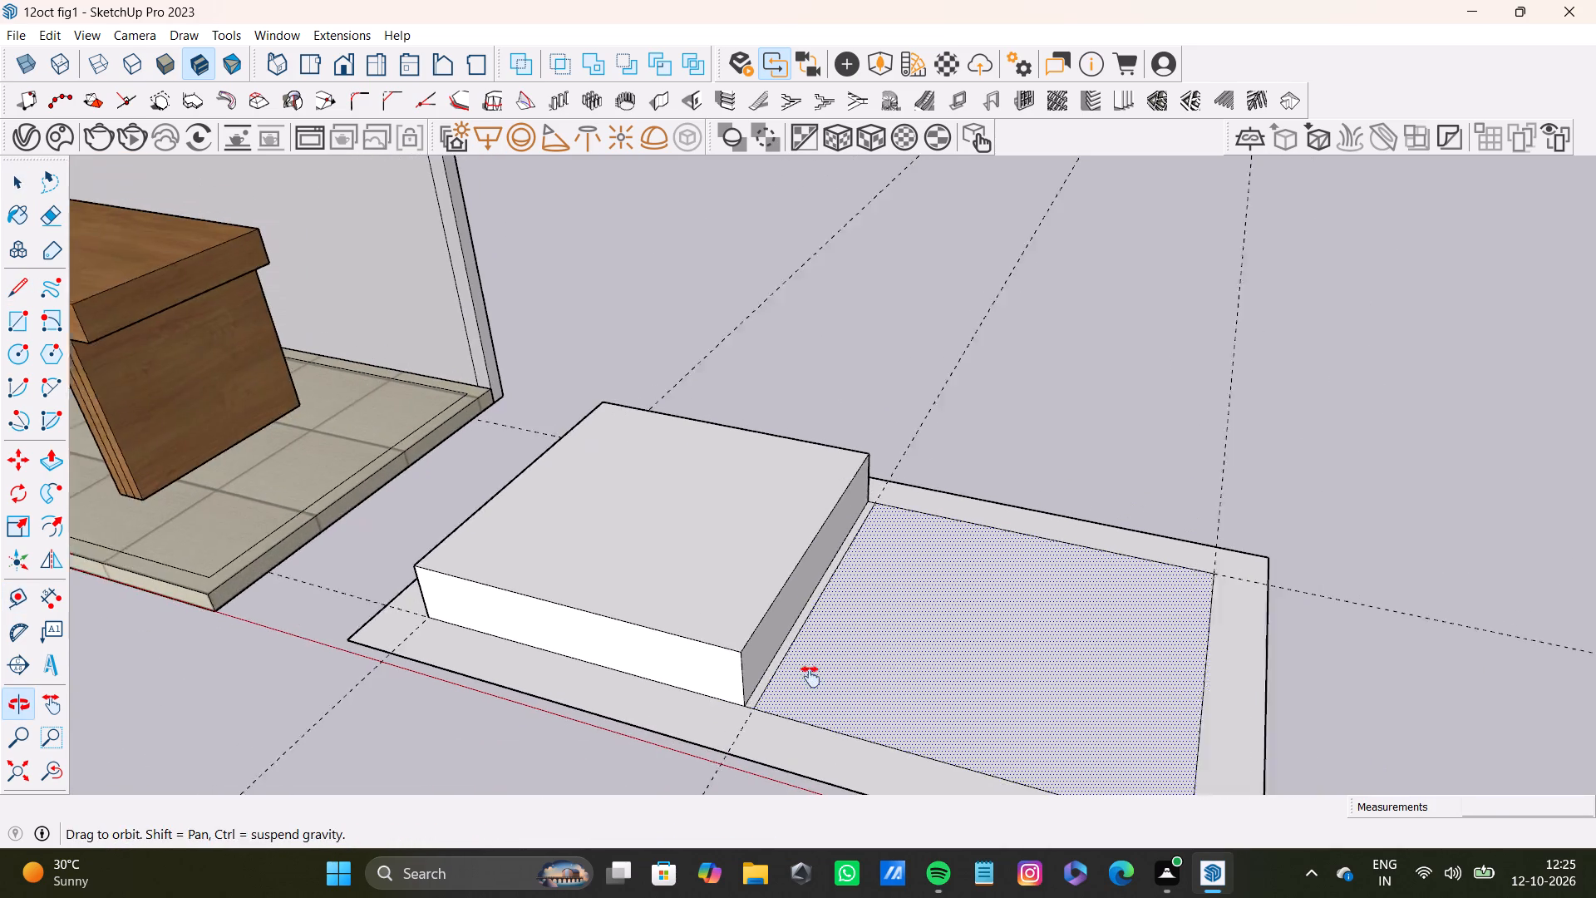
pyautogui.keyDown('shift'); pyautogui.moveTo(810, 677); pyautogui.dragTo(880, 672, button='middle'); pyautogui.keyUp('shift')
pyautogui.press('space')
pyautogui.click(880, 672)
pyautogui.press('p')
pyautogui.moveTo(872, 669); pyautogui.dragTo(762, 635)
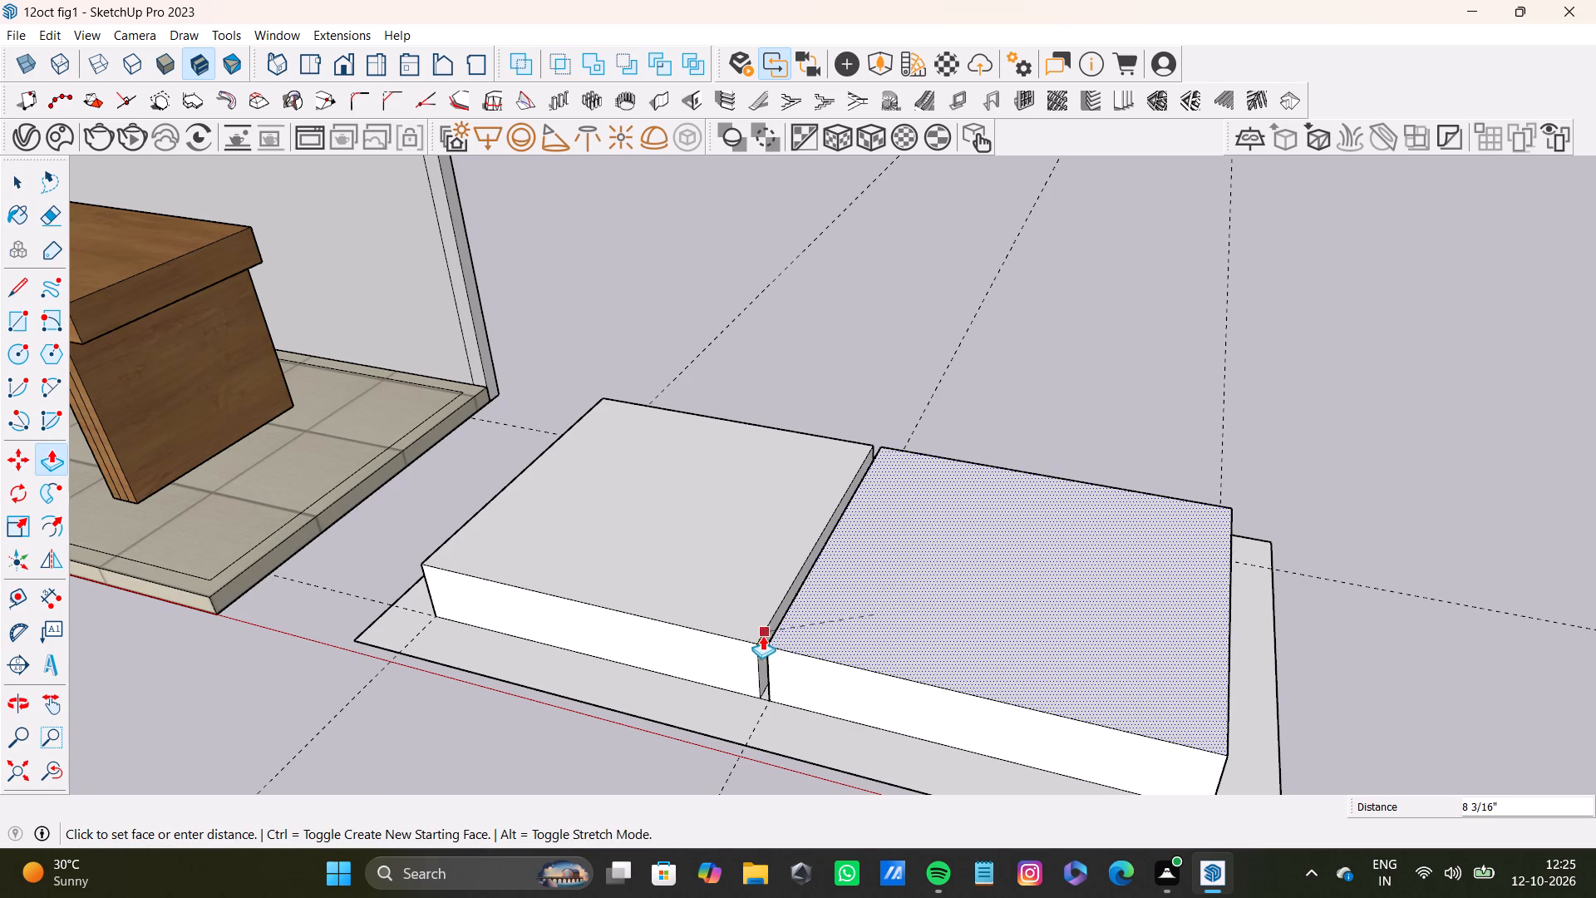
pyautogui.moveTo(762, 635); pyautogui.dragTo(760, 629)
# Place two cross guides on the first block's top, about 4 3/8" inside its outer side edge and about 2' 10" beyond that guide.
pyautogui.scroll(-4, 761, 631)
pyautogui.moveTo(743, 681); pyautogui.dragTo(886, 459, button='middle')
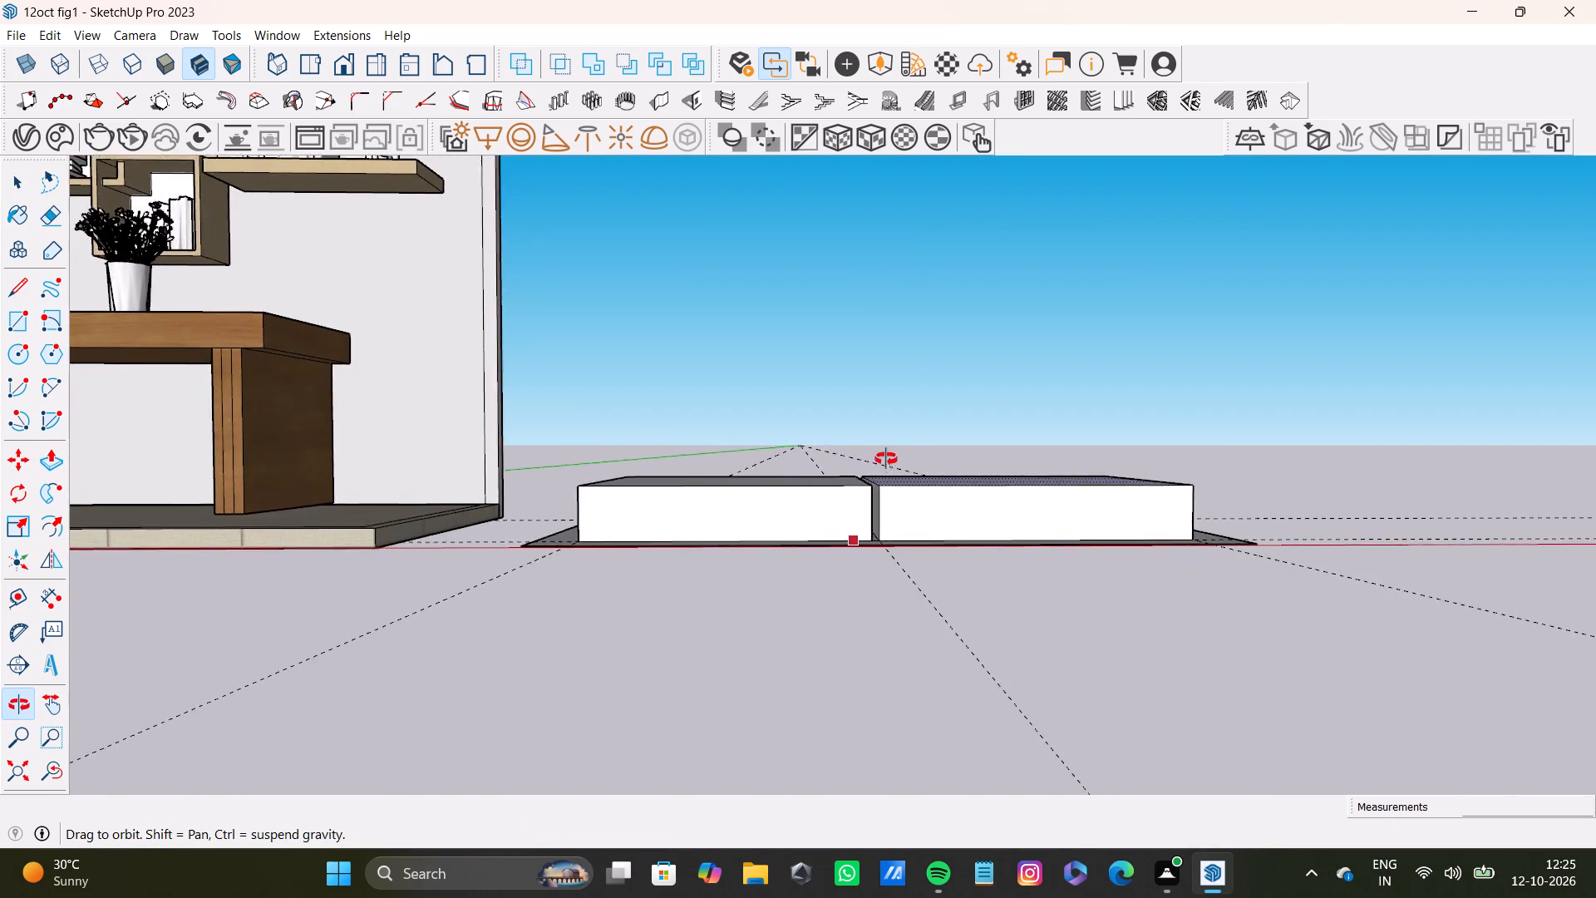
pyautogui.moveTo(886, 459); pyautogui.dragTo(772, 629, button='middle')
pyautogui.moveTo(442, 502); pyautogui.dragTo(471, 669, button='middle')
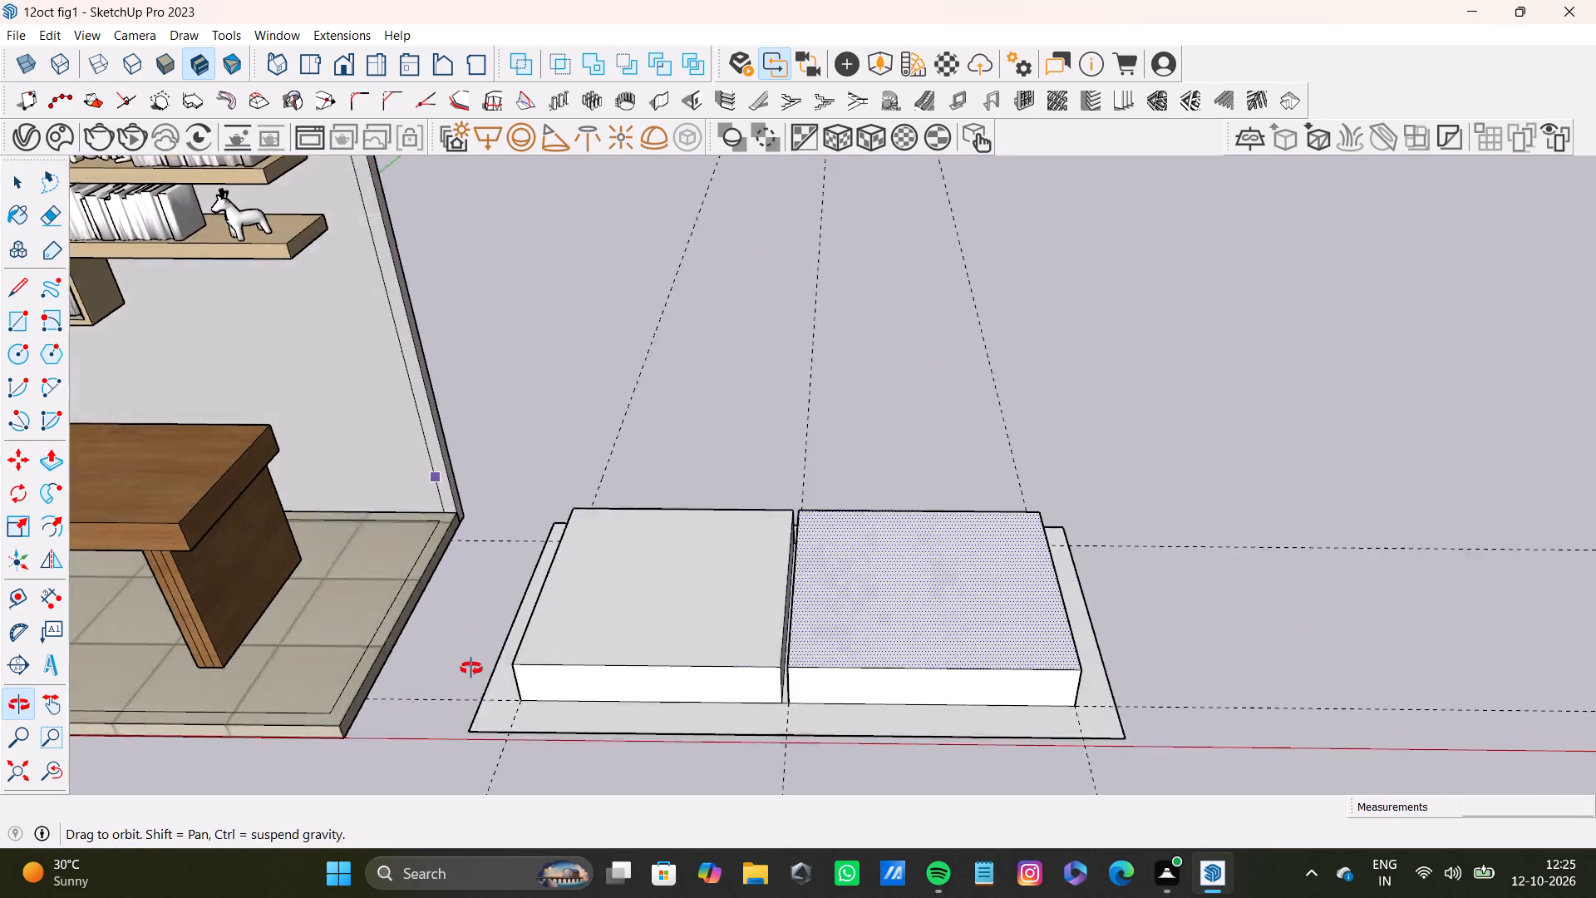
pyautogui.moveTo(471, 669); pyautogui.dragTo(481, 699, button='middle')
pyautogui.scroll(-4, 681, 644)
pyautogui.keyDown('shift'); pyautogui.moveTo(700, 633); pyautogui.dragTo(863, 625, button='middle'); pyautogui.keyUp('shift')
pyautogui.moveTo(810, 607); pyautogui.dragTo(736, 708, button='middle')
pyautogui.press('t')
pyautogui.scroll(5, 625, 636)
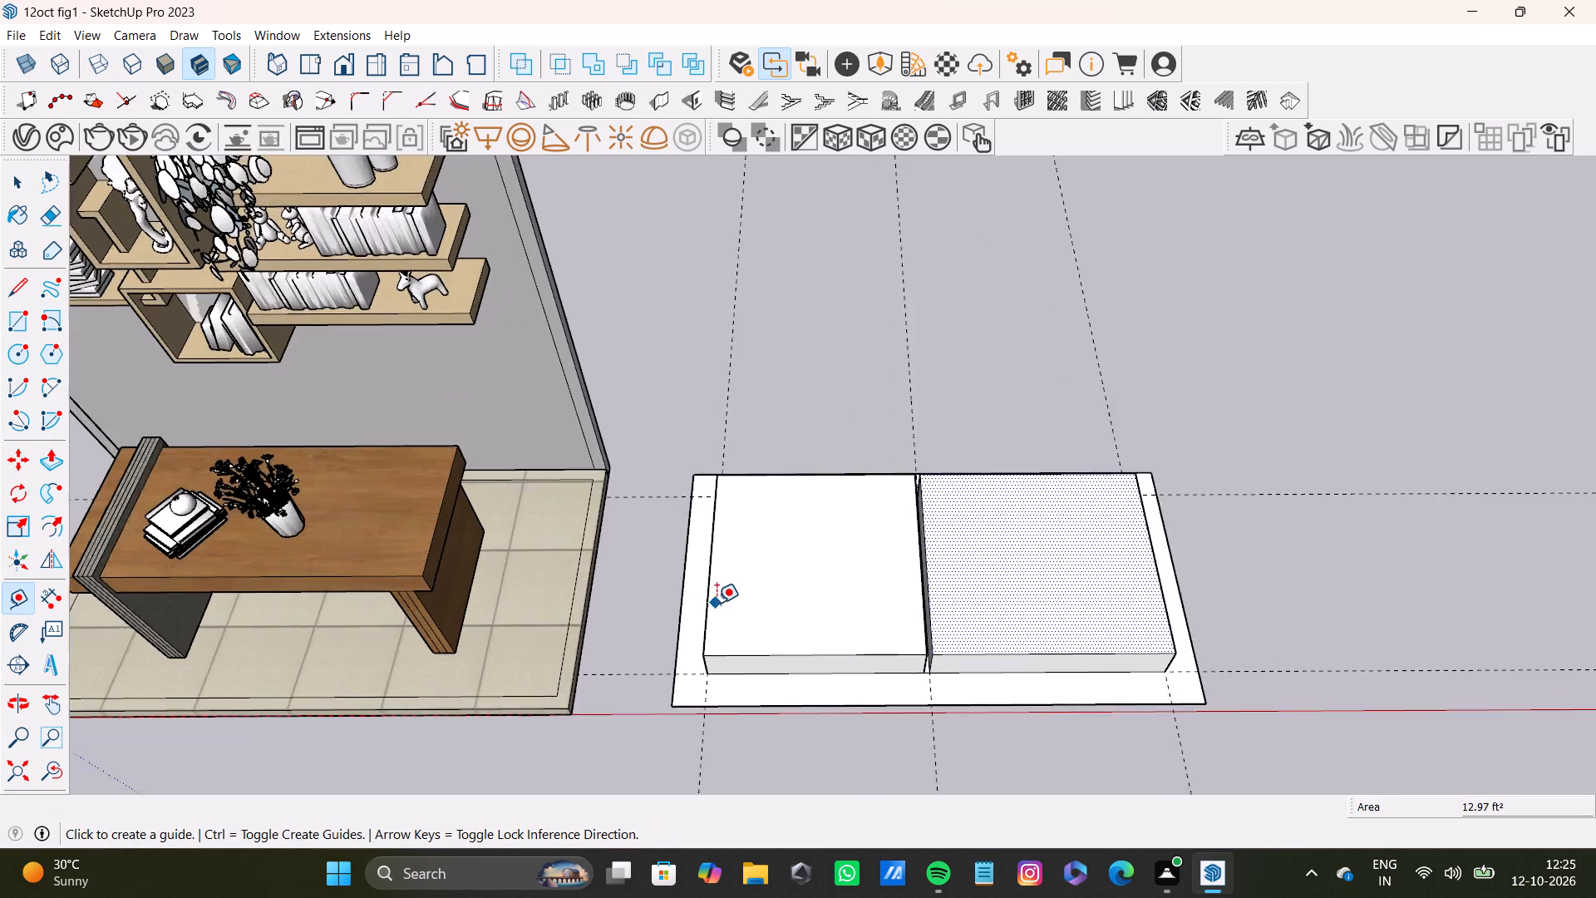
pyautogui.scroll(5, 717, 603)
pyautogui.click(700, 598)
pyautogui.click(744, 588)
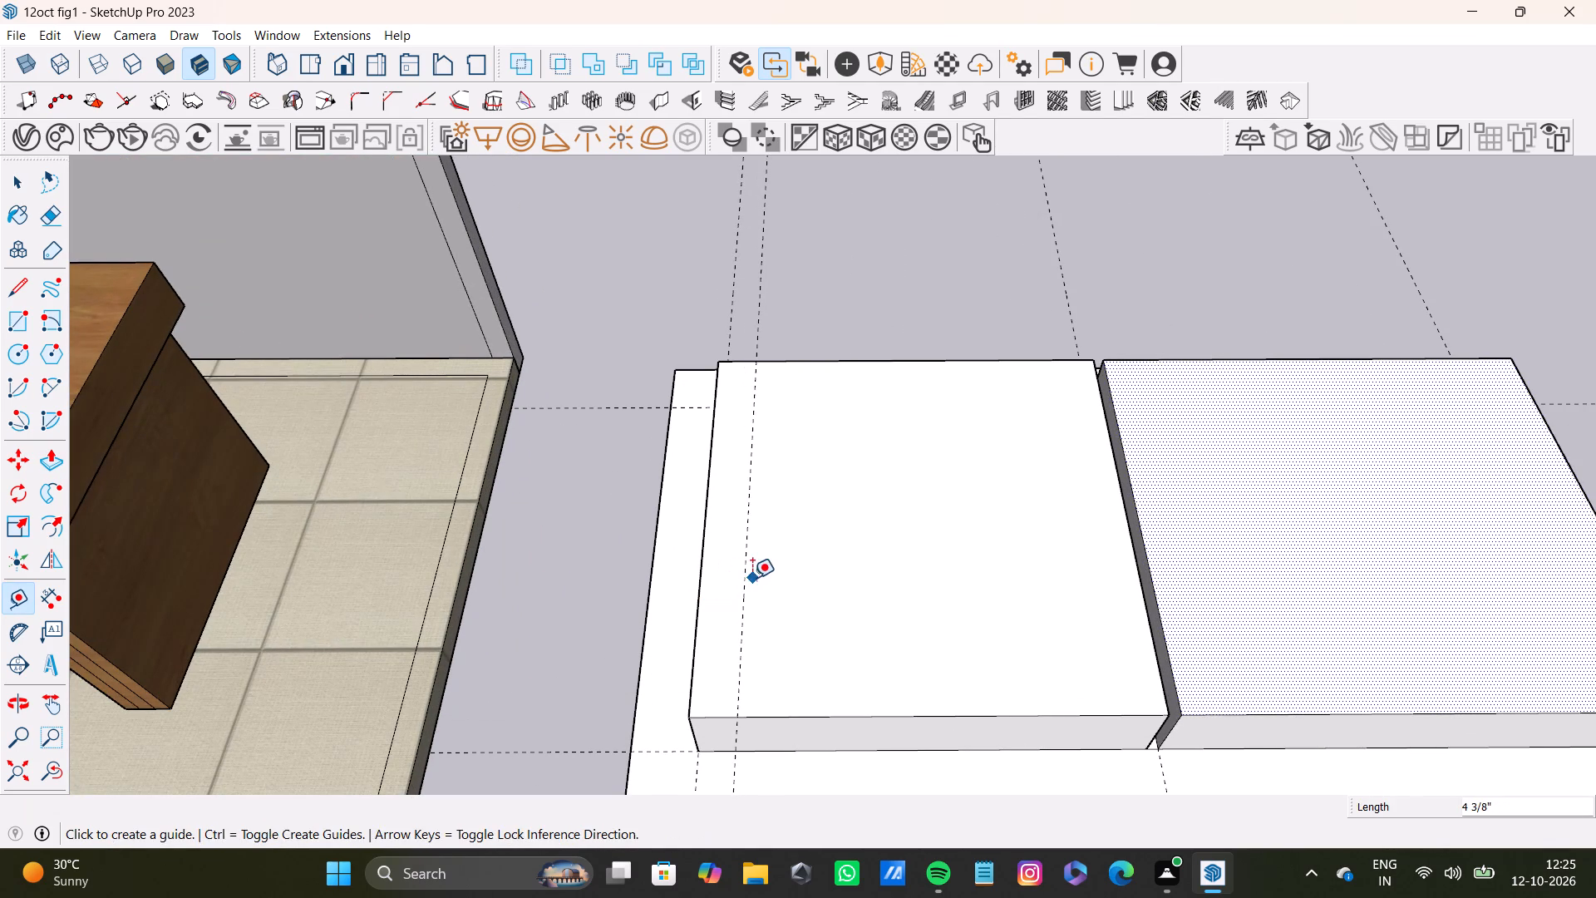
pyautogui.click(746, 585)
pyautogui.click(1090, 570)
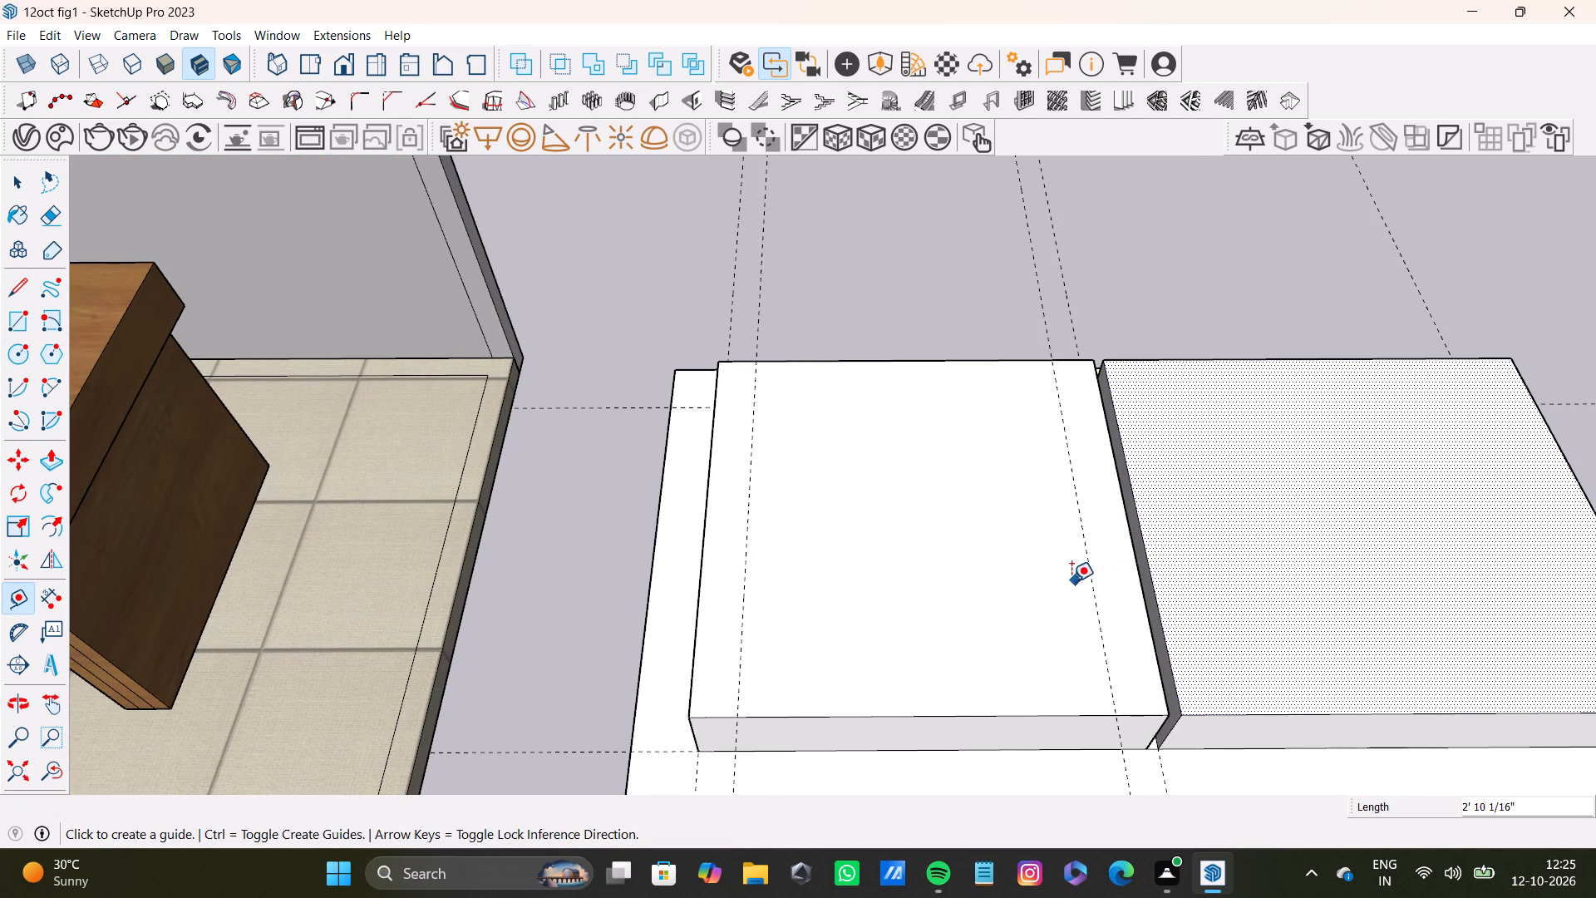
# Place two cross guides on the second block's top, one about 4" from the gap edge and one just inside the opposite side edge.
pyautogui.keyDown('shift'); pyautogui.scroll(-3, 1071, 583); pyautogui.keyUp('shift')
pyautogui.keyDown('shift'); pyautogui.moveTo(1080, 596); pyautogui.dragTo(843, 664, button='middle'); pyautogui.keyUp('shift')
pyautogui.scroll(3, 851, 662)
pyautogui.click(924, 658)
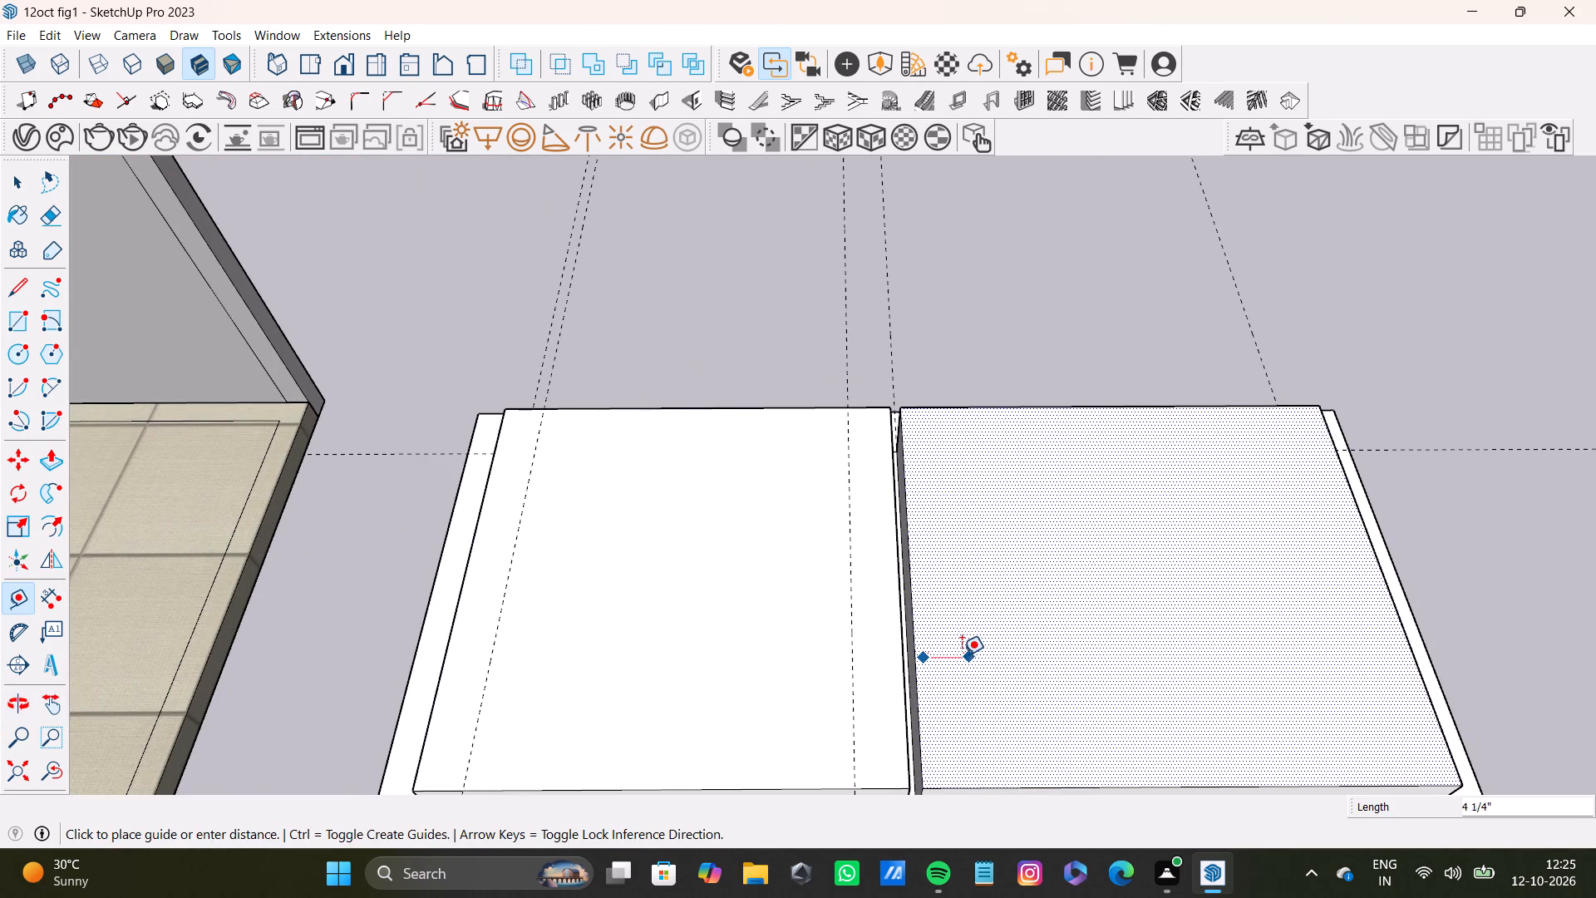
pyautogui.press('space')
pyautogui.press('t')
pyautogui.click(917, 663)
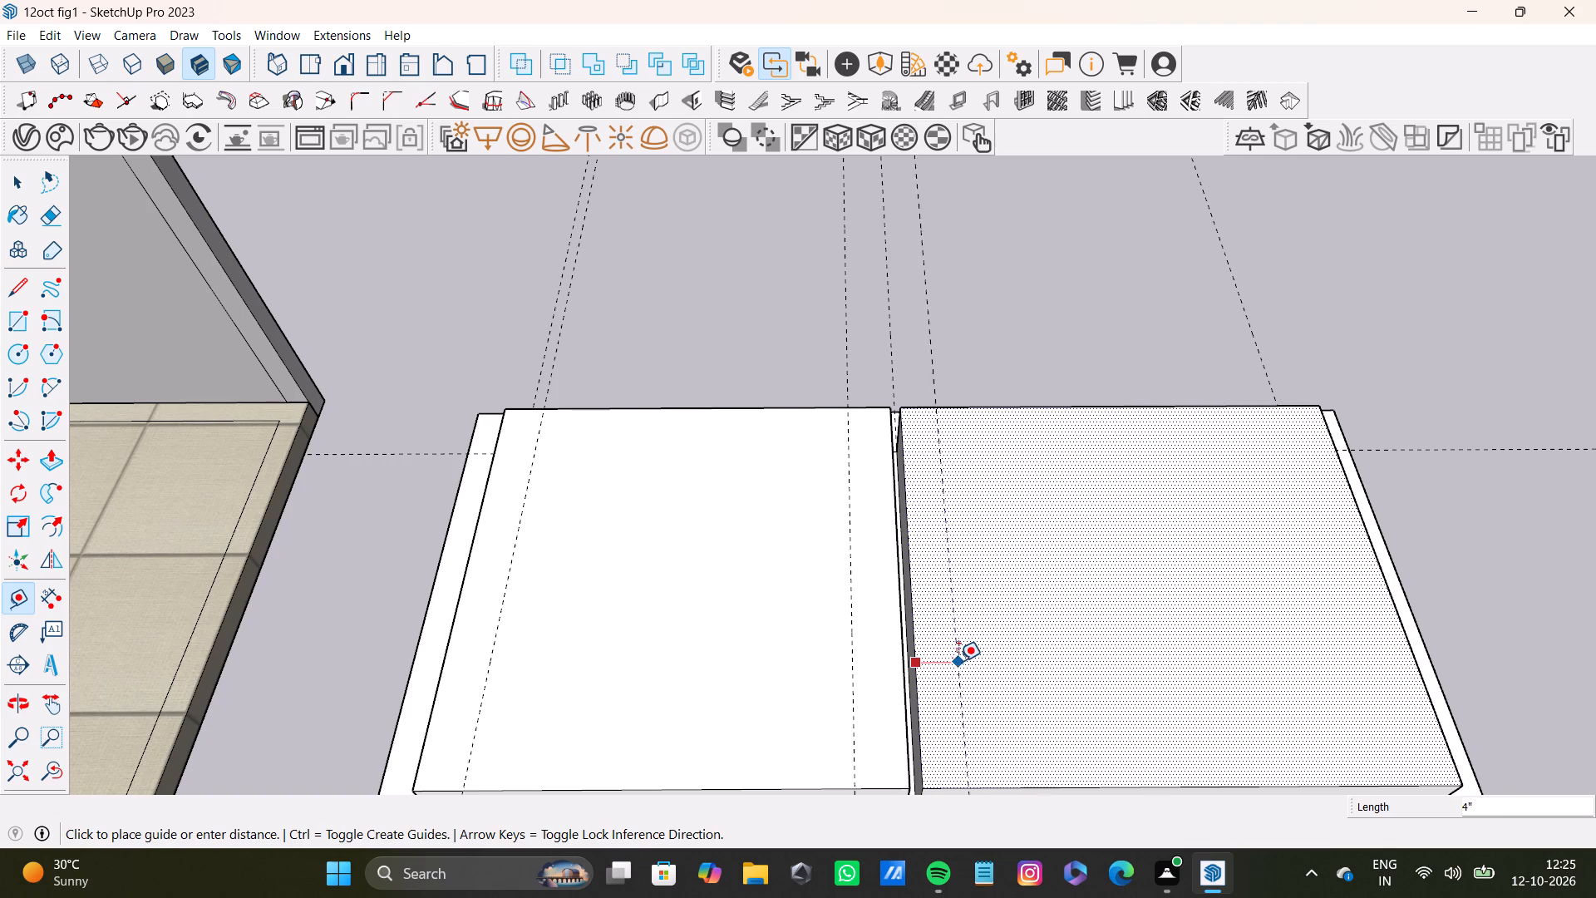
pyautogui.click(958, 661)
pyautogui.scroll(-3, 958, 666)
pyautogui.keyDown('shift'); pyautogui.moveTo(1042, 700); pyautogui.dragTo(958, 659, button='middle'); pyautogui.keyUp('shift')
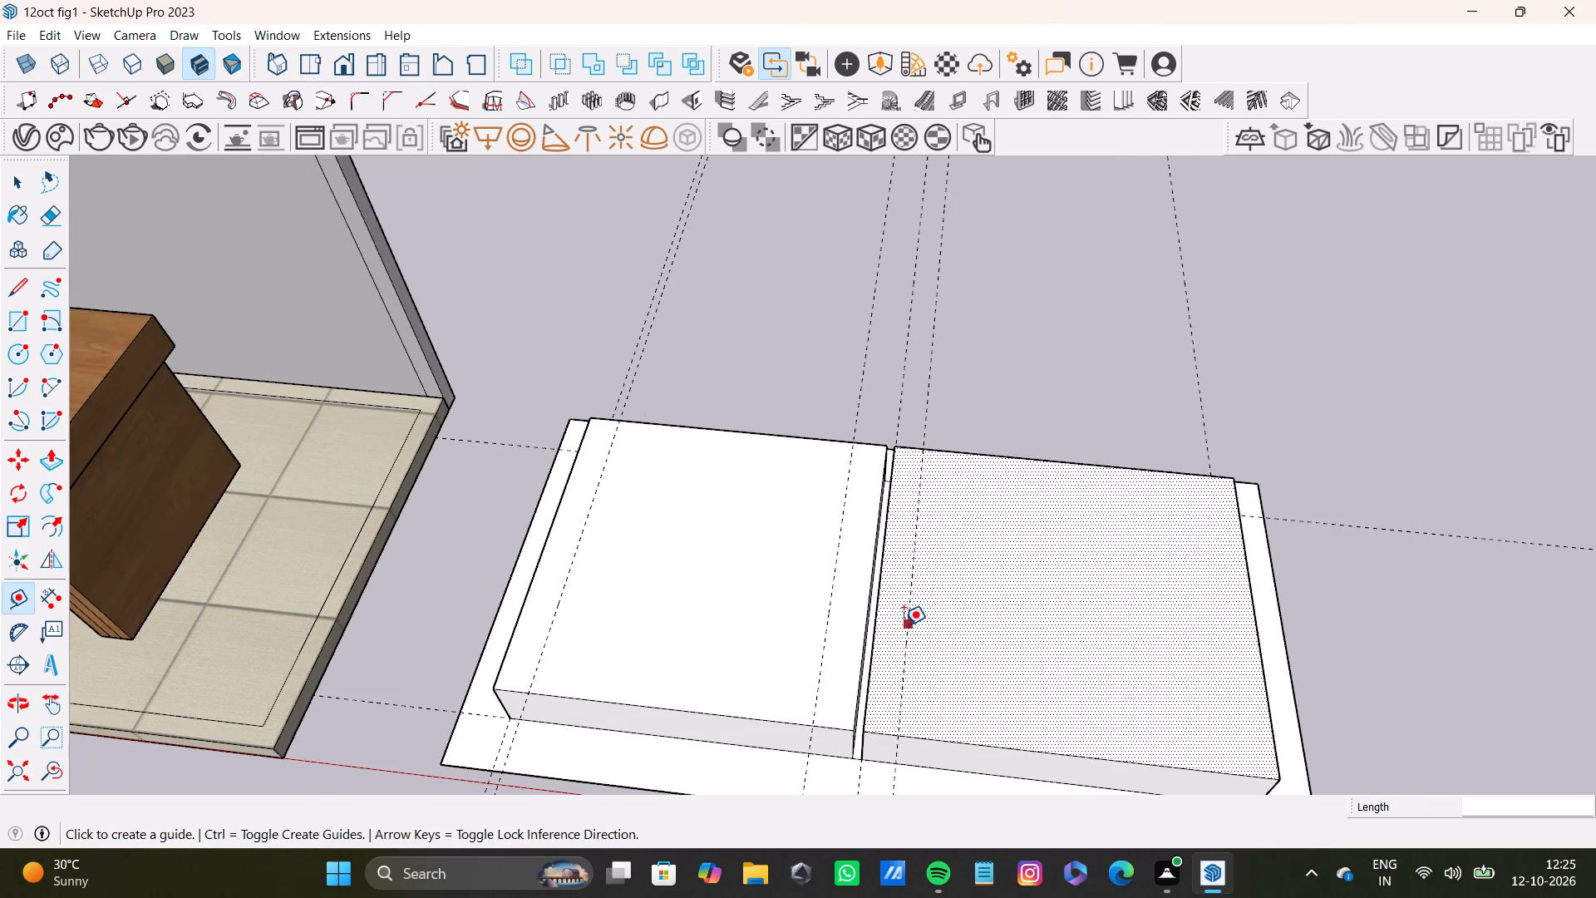
pyautogui.click(905, 625)
pyautogui.click(1222, 634)
# Place two lengthwise guides across both block tops, about 5 1/8" inside the back edge and about 2' 9" forward of that guide.
pyautogui.keyDown('shift'); pyautogui.scroll(-4, 1213, 638); pyautogui.keyUp('shift')
pyautogui.keyDown('shift'); pyautogui.moveTo(1209, 644); pyautogui.dragTo(1085, 624, button='middle'); pyautogui.keyUp('shift')
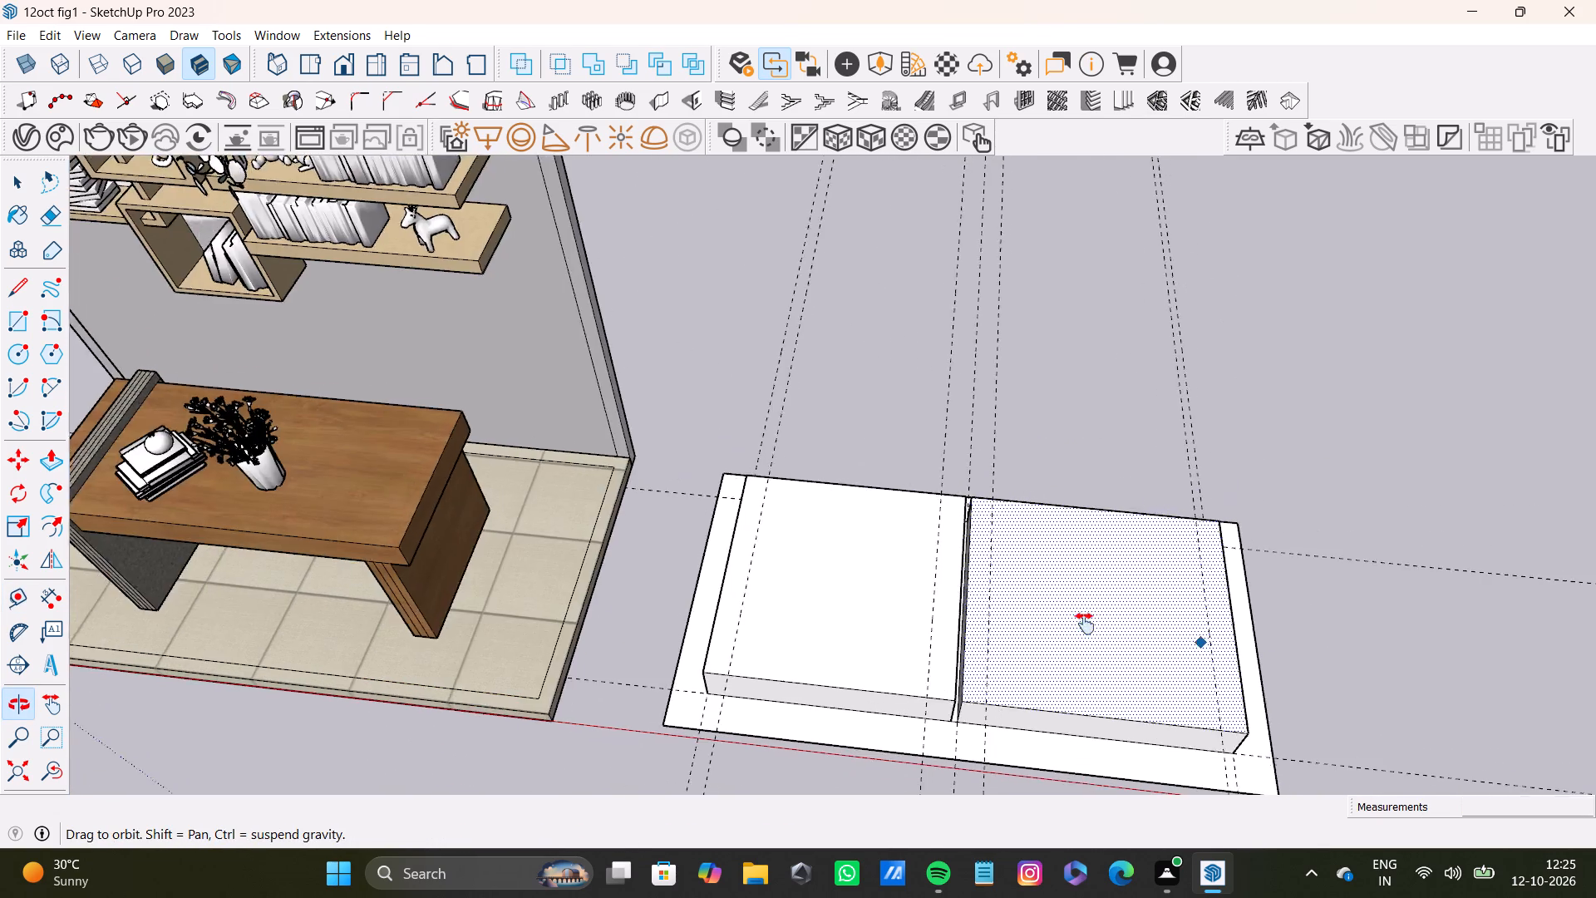
pyautogui.keyDown('shift'); pyautogui.moveTo(1085, 624); pyautogui.dragTo(1132, 640, button='middle'); pyautogui.keyUp('shift')
pyautogui.scroll(11, 795, 476)
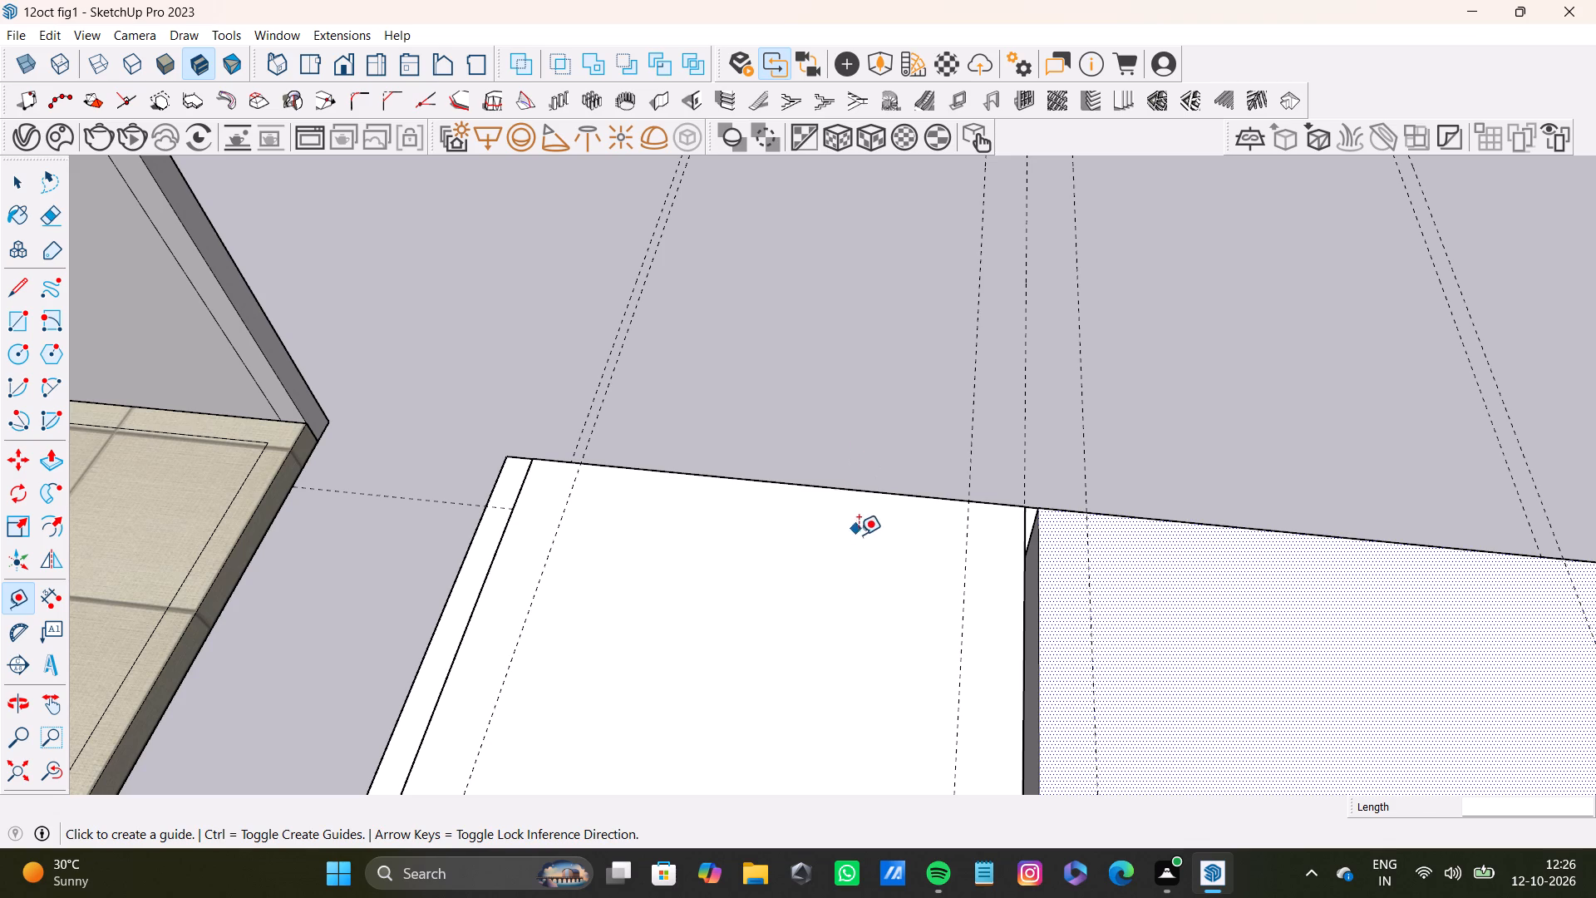
pyautogui.click(884, 491)
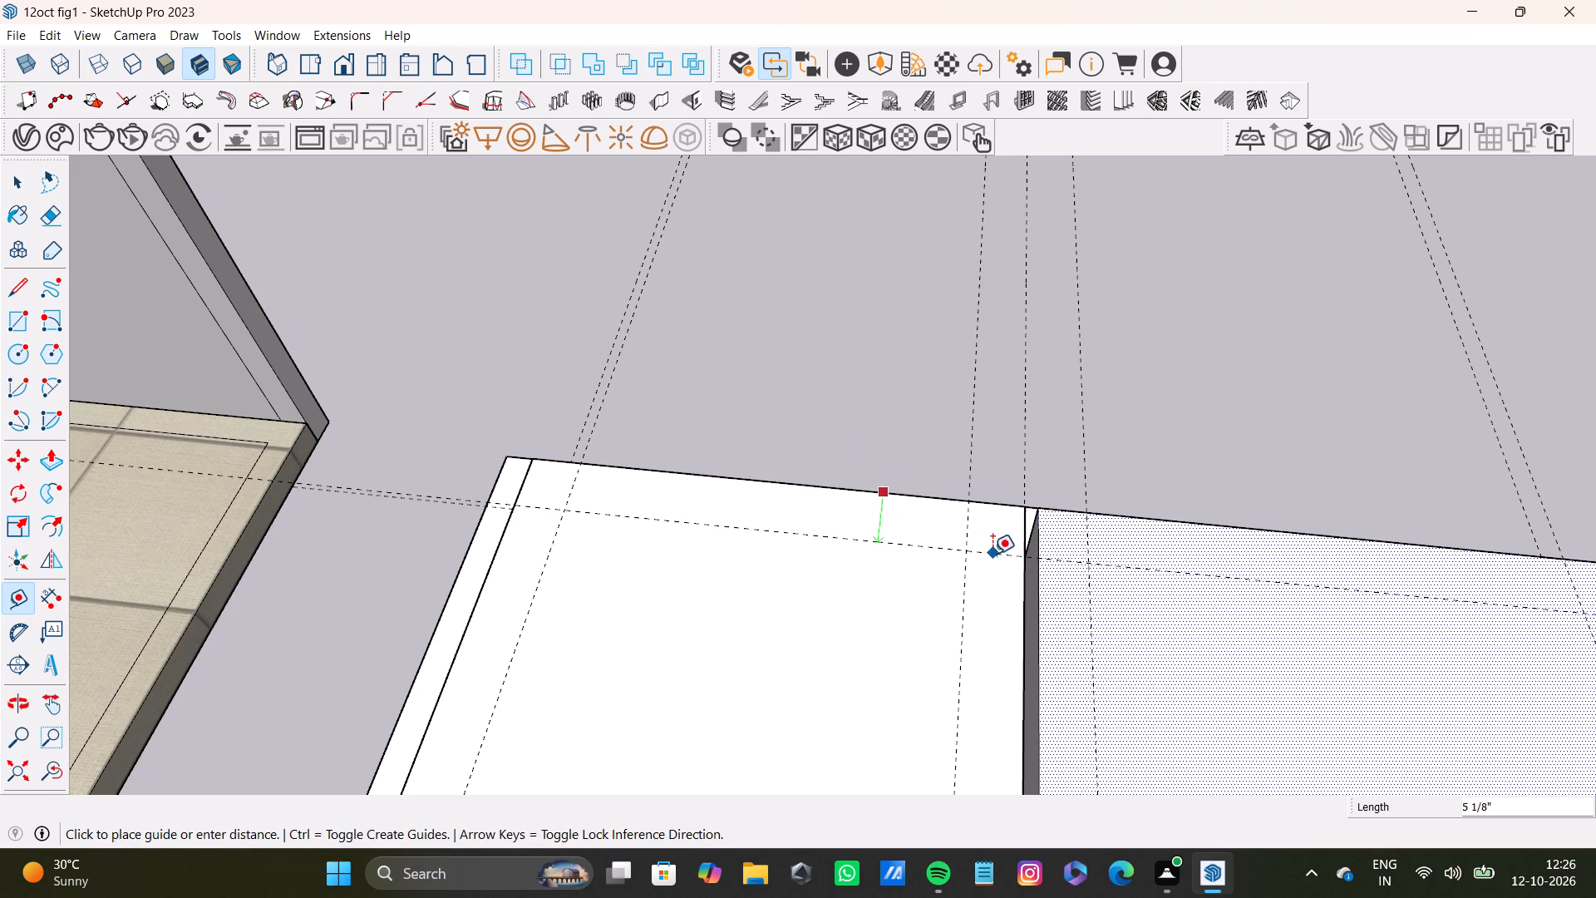
pyautogui.click(993, 554)
pyautogui.scroll(-9, 837, 555)
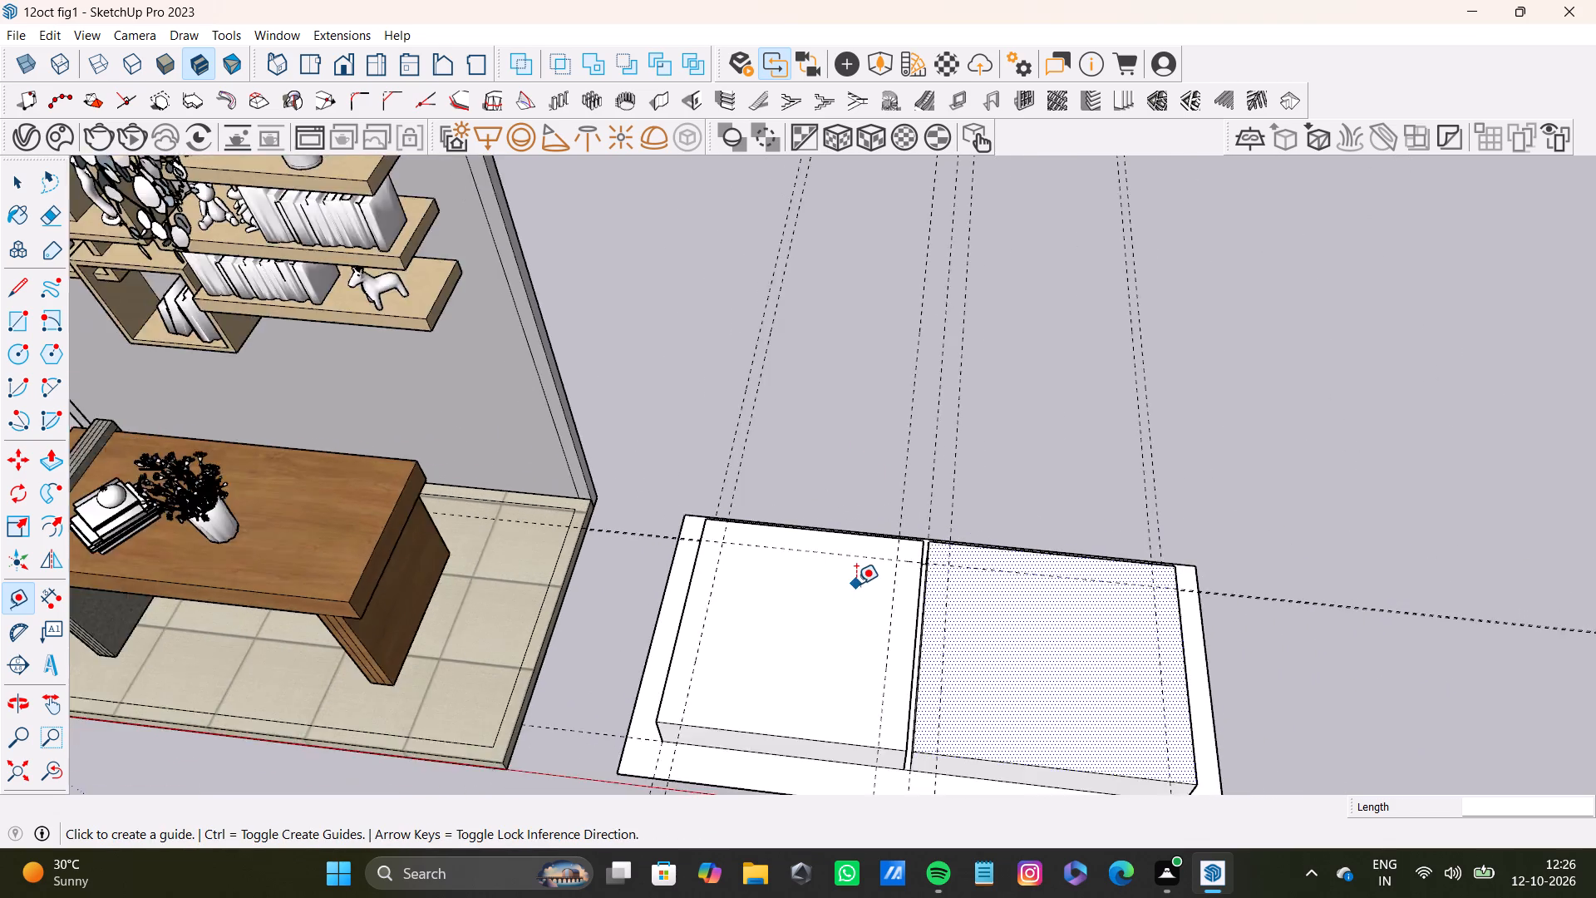
pyautogui.keyDown('shift'); pyautogui.scroll(1, 856, 584); pyautogui.keyUp('shift')
pyautogui.keyDown('shift'); pyautogui.moveTo(856, 584); pyautogui.dragTo(856, 443, button='middle'); pyautogui.keyUp('shift')
pyautogui.keyDown('shift'); pyautogui.scroll(3, 856, 431); pyautogui.keyUp('shift')
pyautogui.click(858, 413)
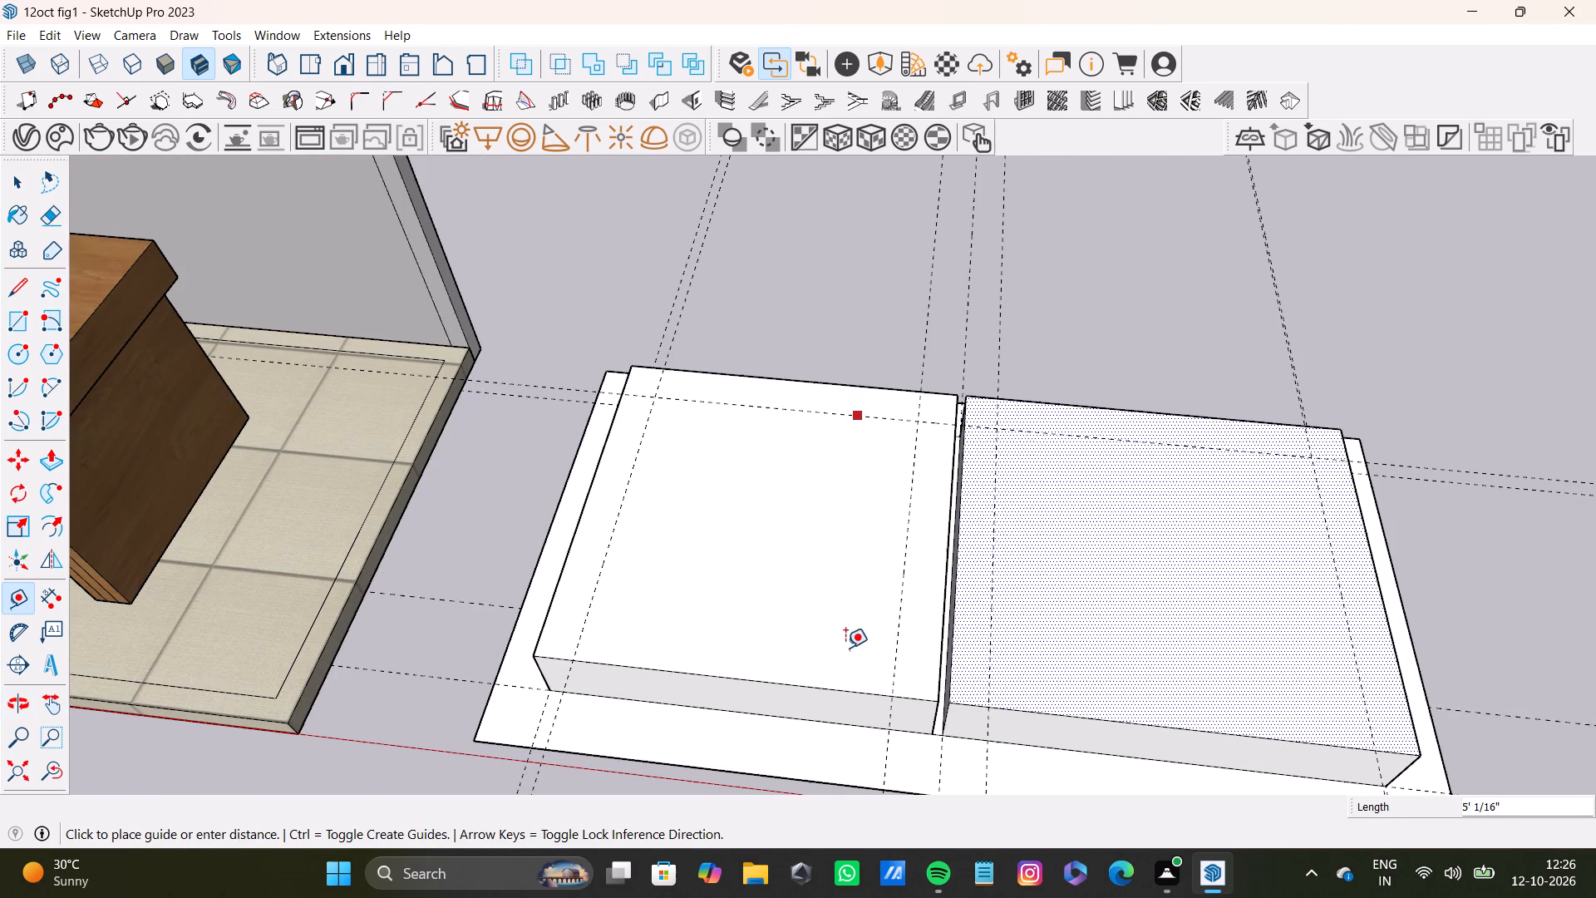
pyautogui.click(905, 658)
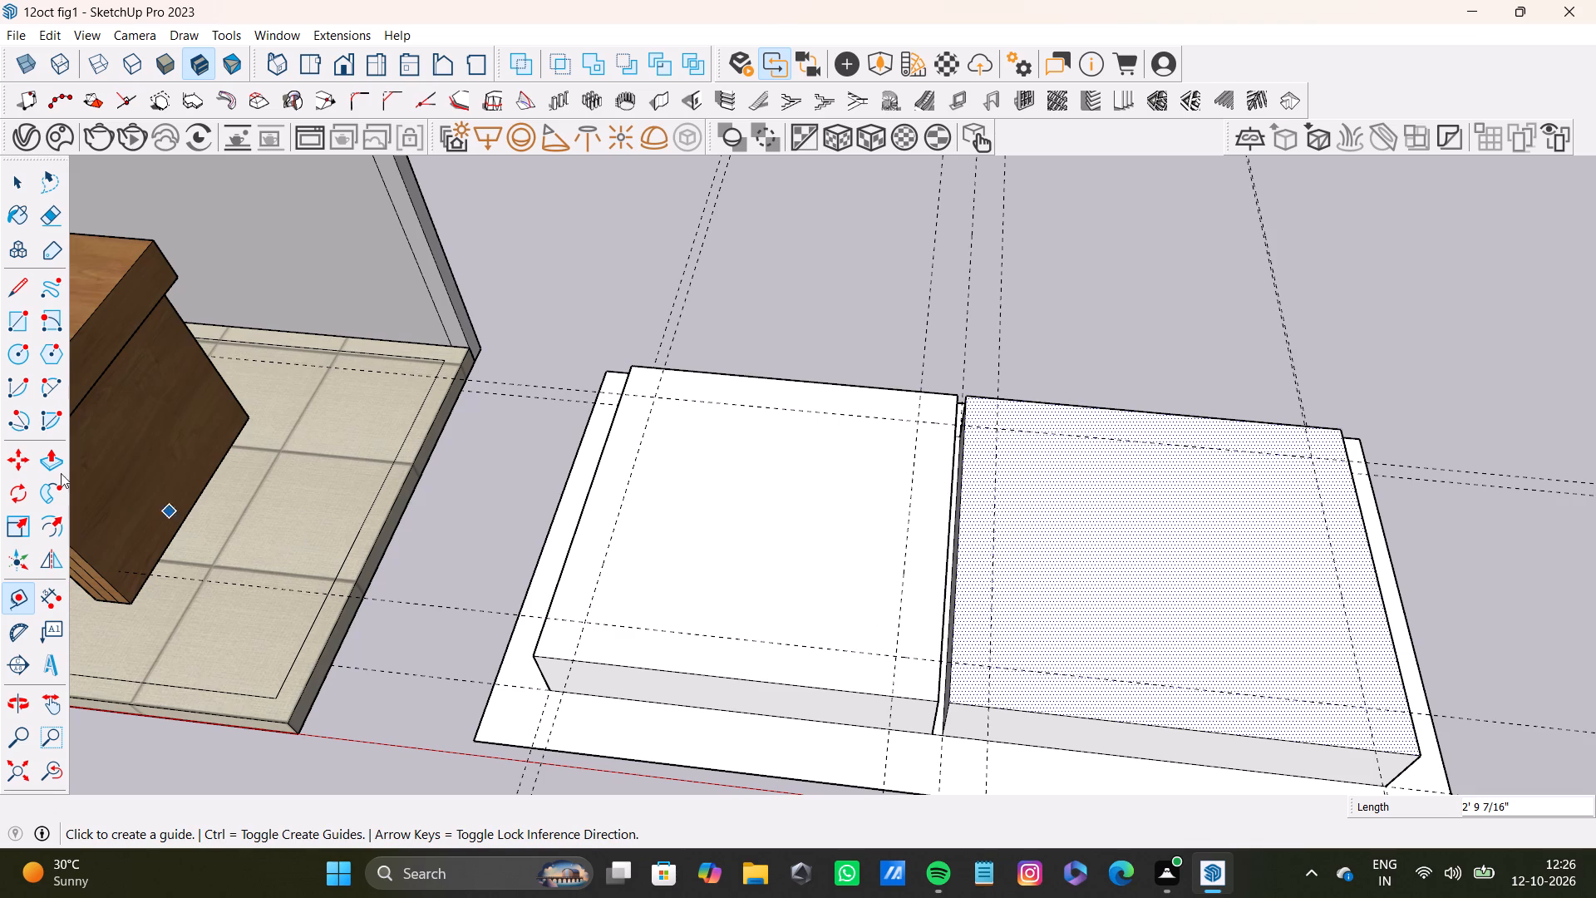
pyautogui.press('space')
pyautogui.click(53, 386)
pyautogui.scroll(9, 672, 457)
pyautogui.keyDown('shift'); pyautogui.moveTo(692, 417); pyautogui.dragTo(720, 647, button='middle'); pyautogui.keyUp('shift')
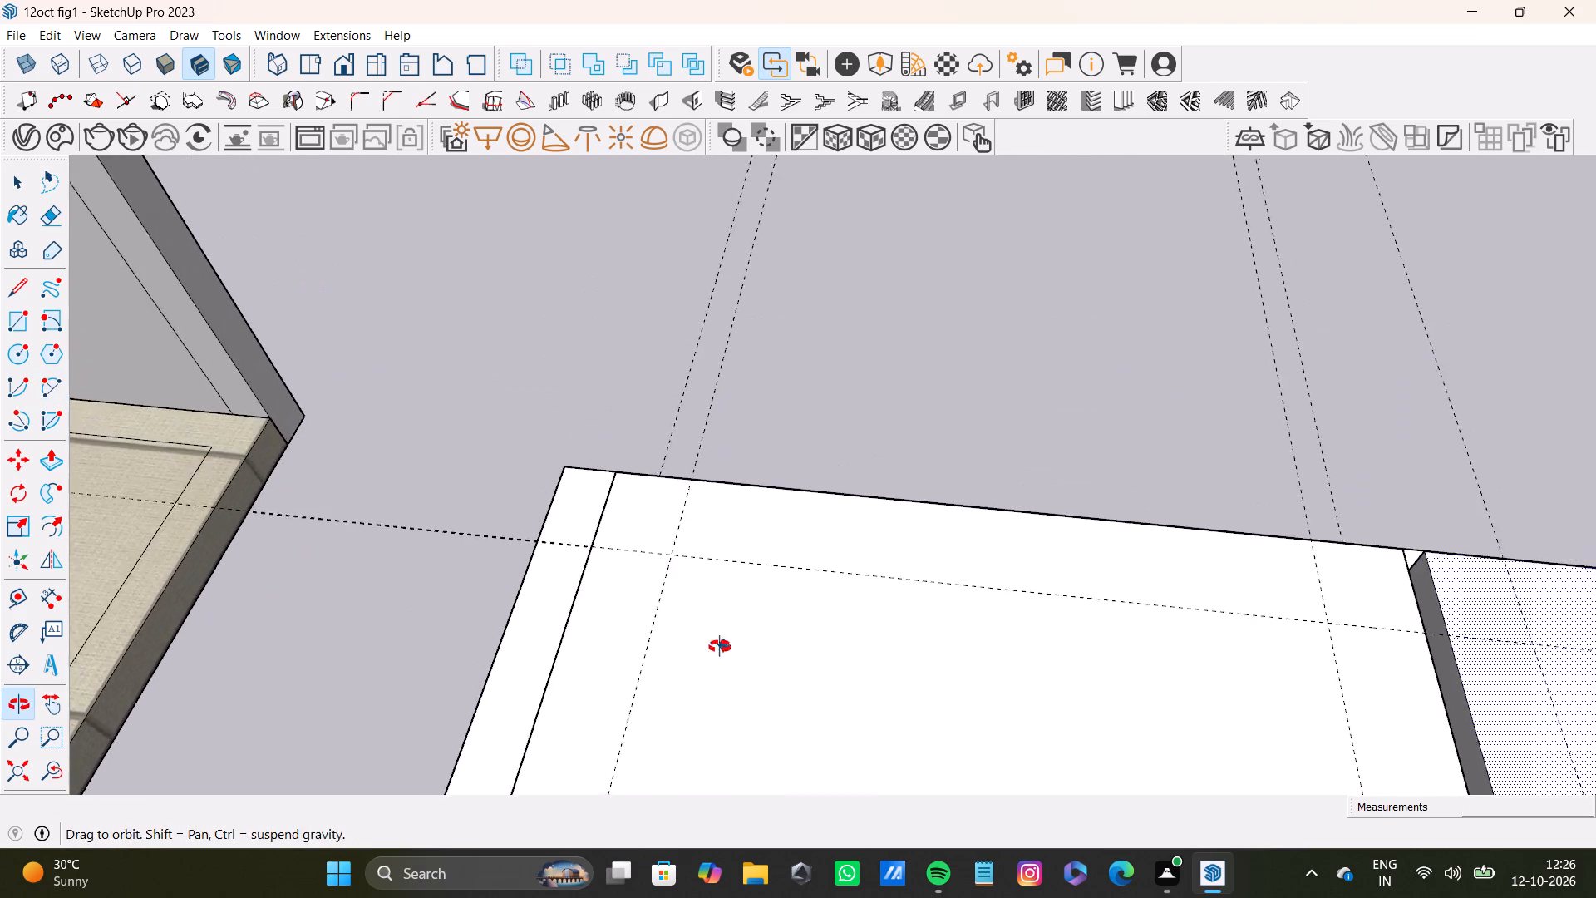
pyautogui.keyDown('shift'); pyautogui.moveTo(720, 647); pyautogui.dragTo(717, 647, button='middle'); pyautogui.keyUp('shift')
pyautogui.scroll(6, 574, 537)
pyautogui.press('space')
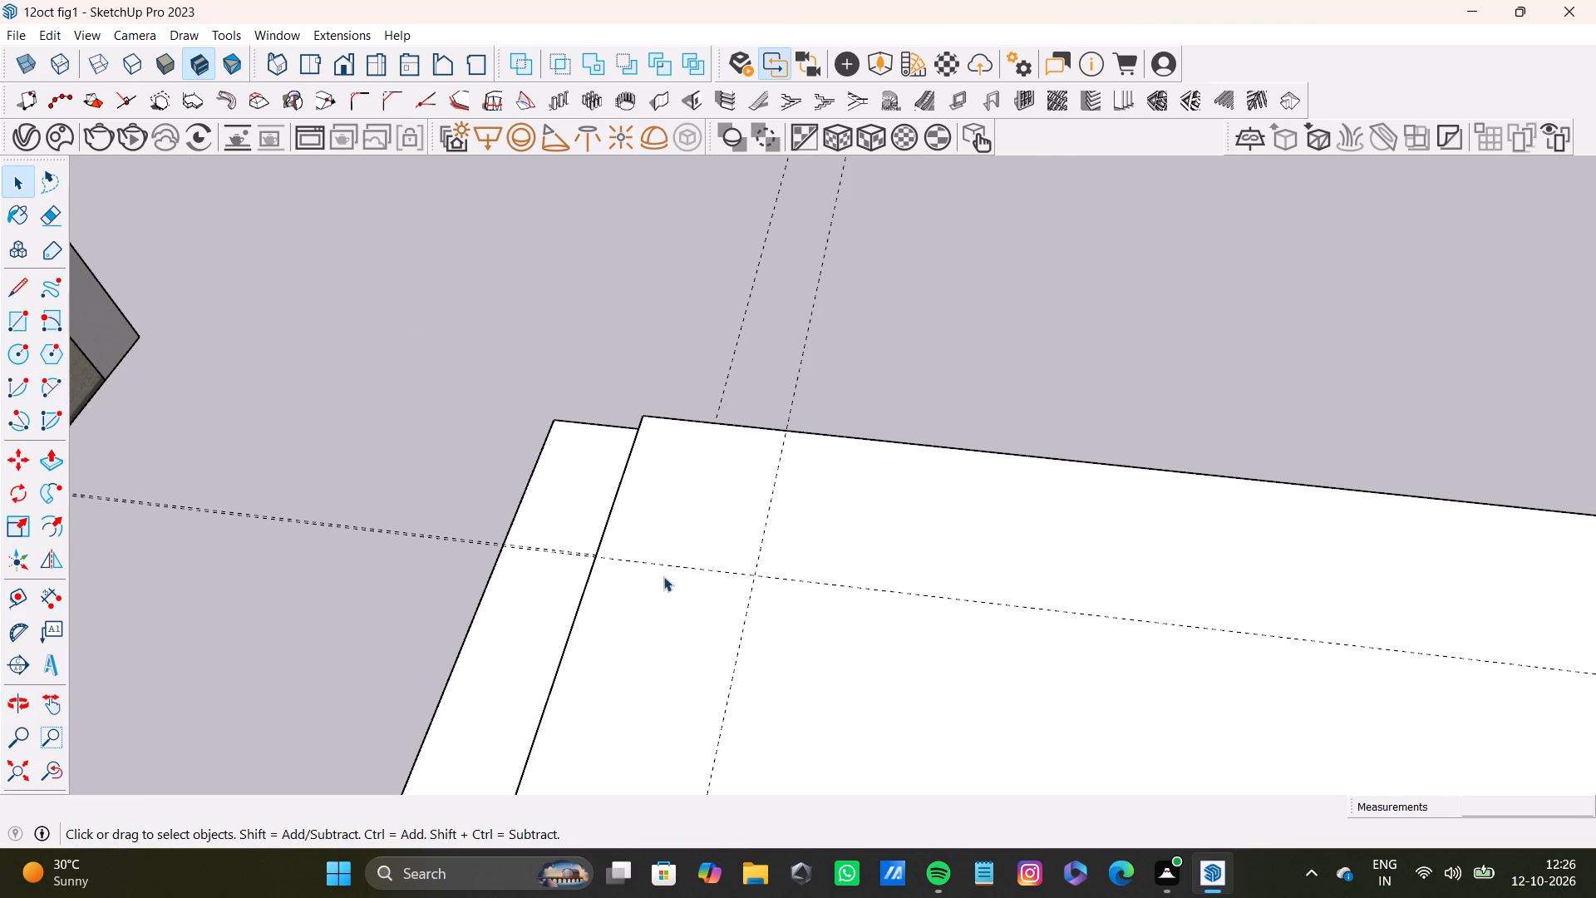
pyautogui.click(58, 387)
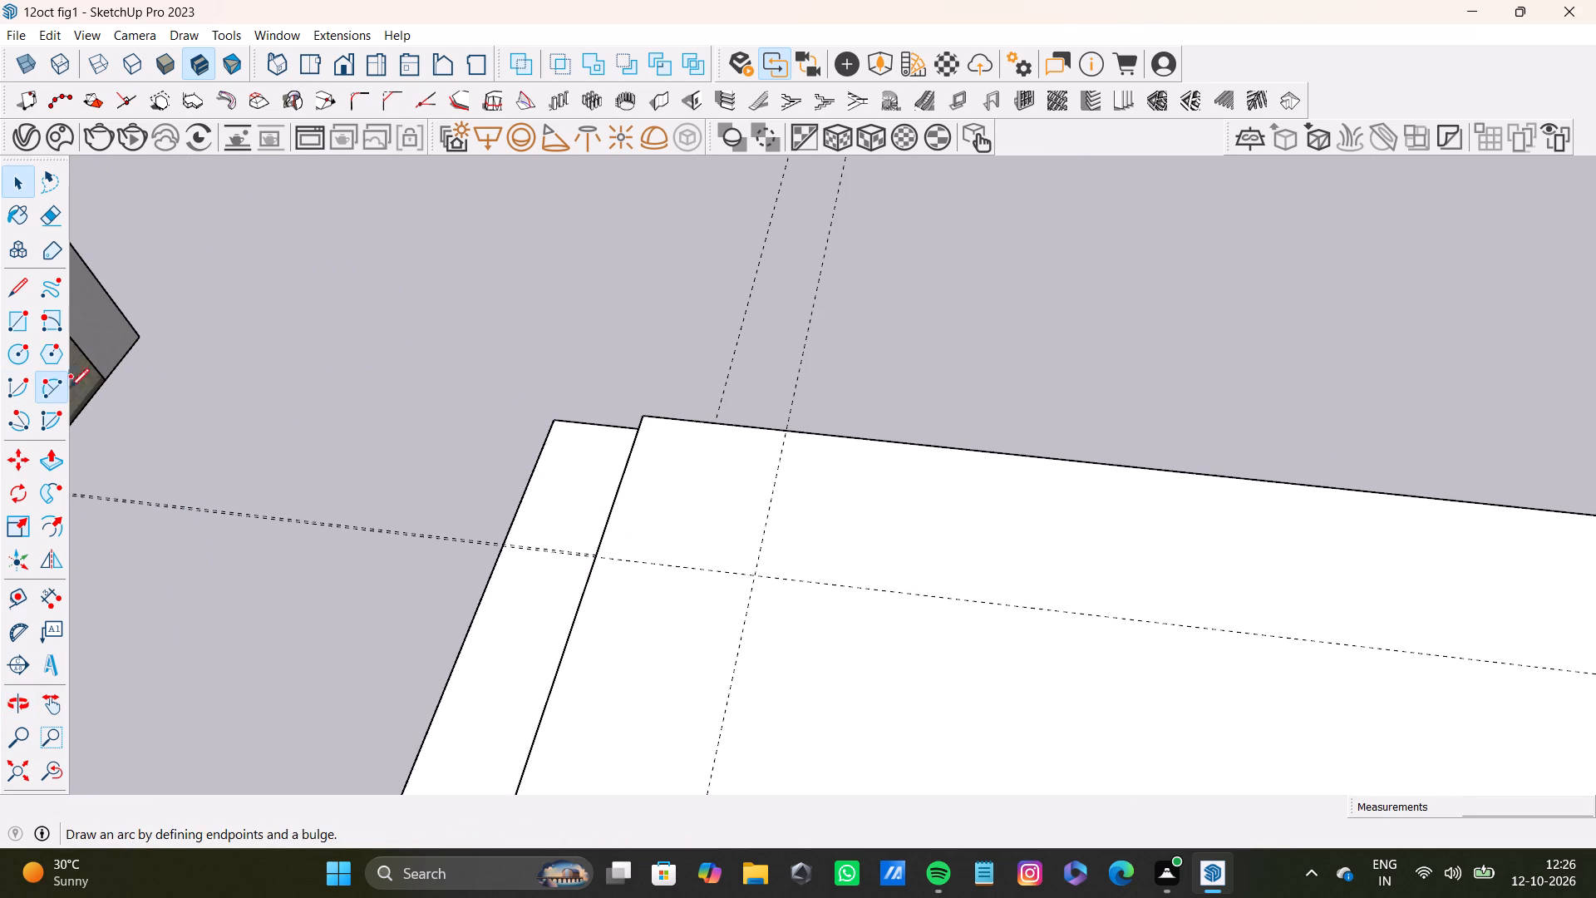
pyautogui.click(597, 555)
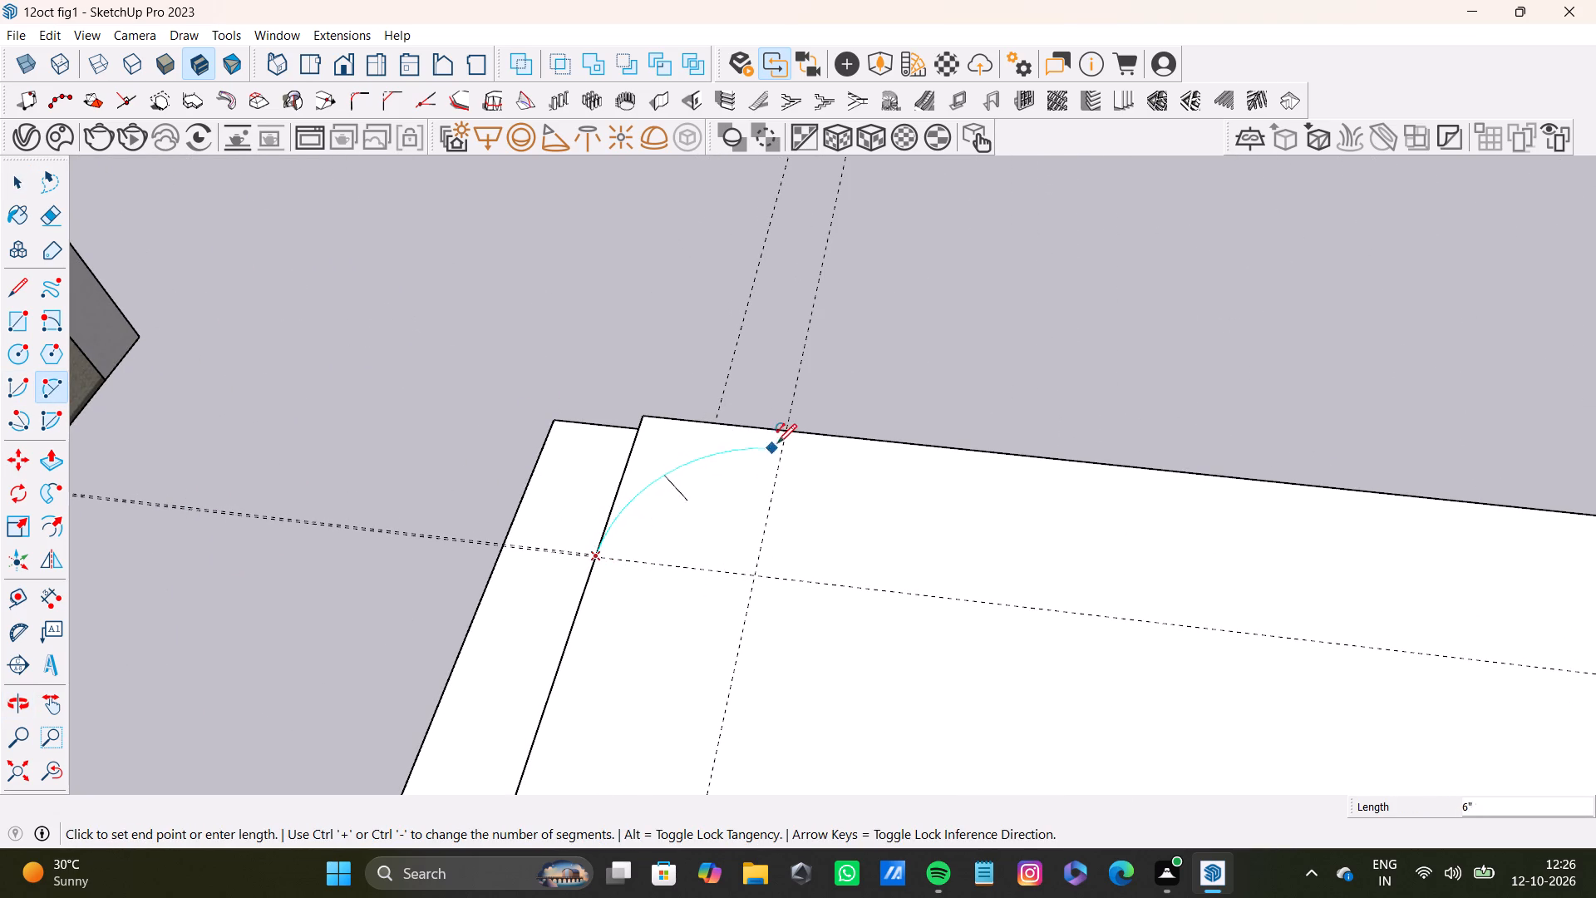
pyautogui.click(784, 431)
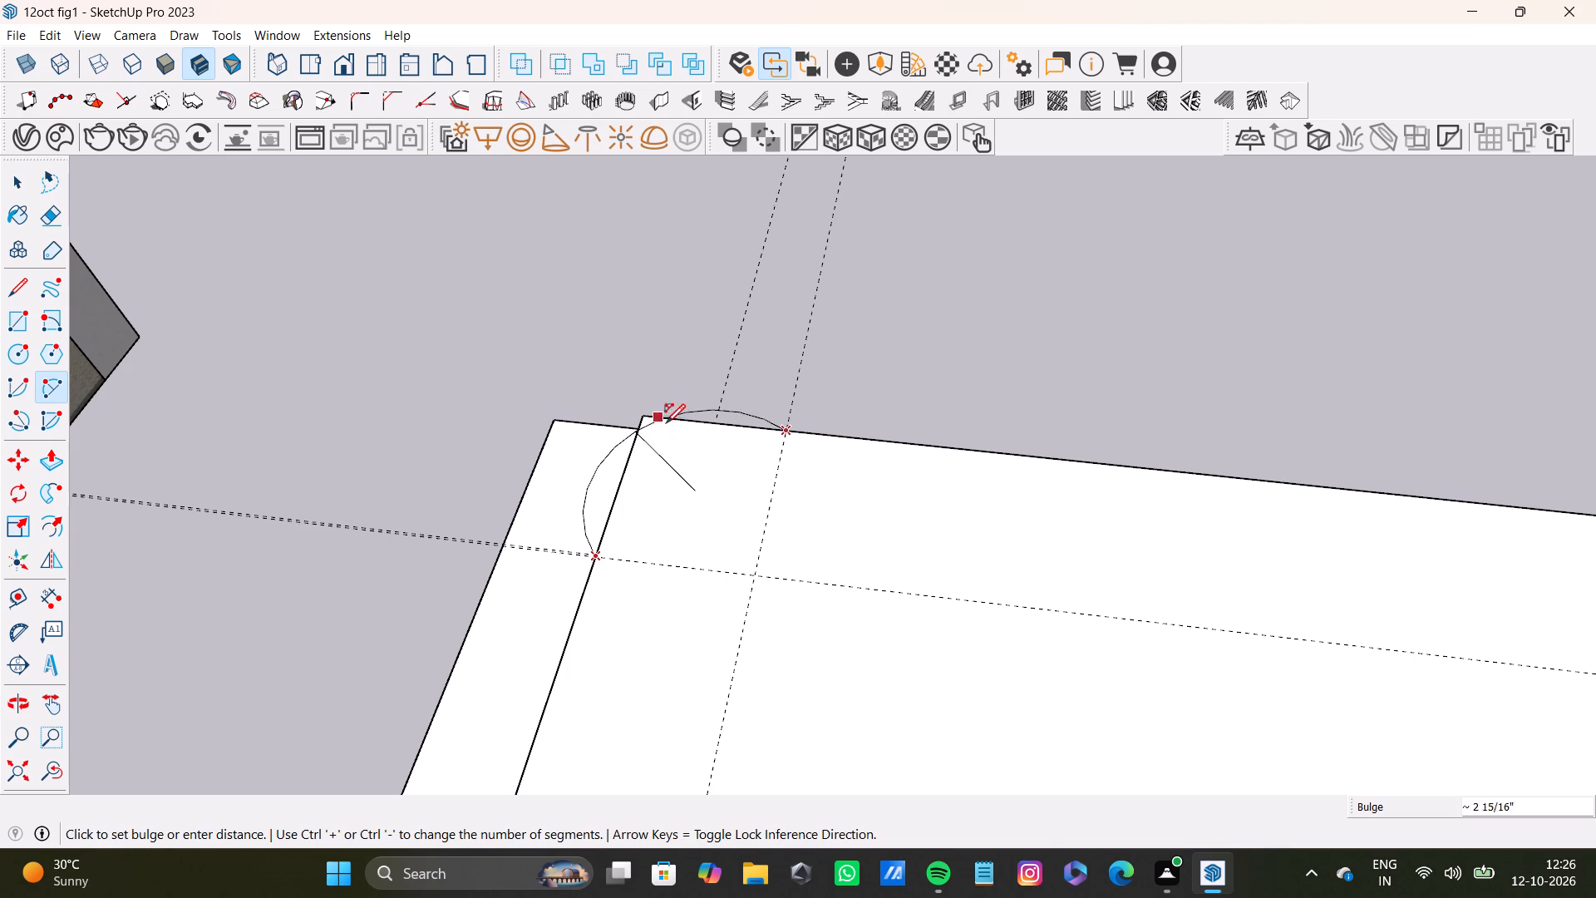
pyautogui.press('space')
# Draw a two-point arc between the guide crossings to round the first block's back outer top corner.
pyautogui.scroll(-4, 720, 516)
pyautogui.moveTo(802, 589); pyautogui.dragTo(796, 529, button='middle')
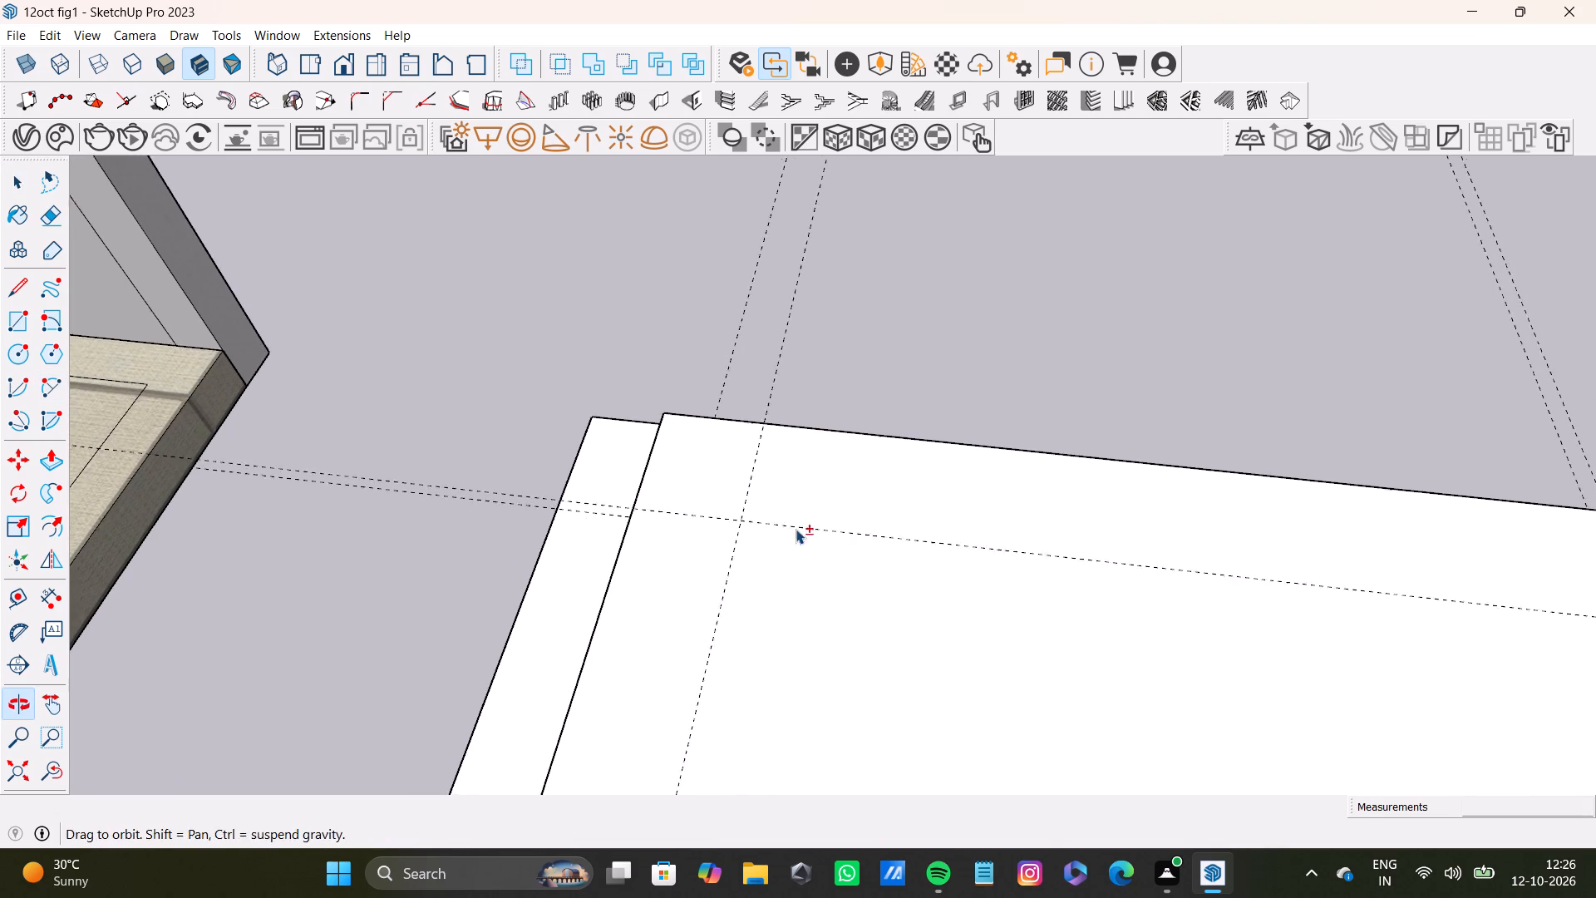
pyautogui.moveTo(796, 529); pyautogui.dragTo(797, 531, button='middle')
pyautogui.click(47, 379)
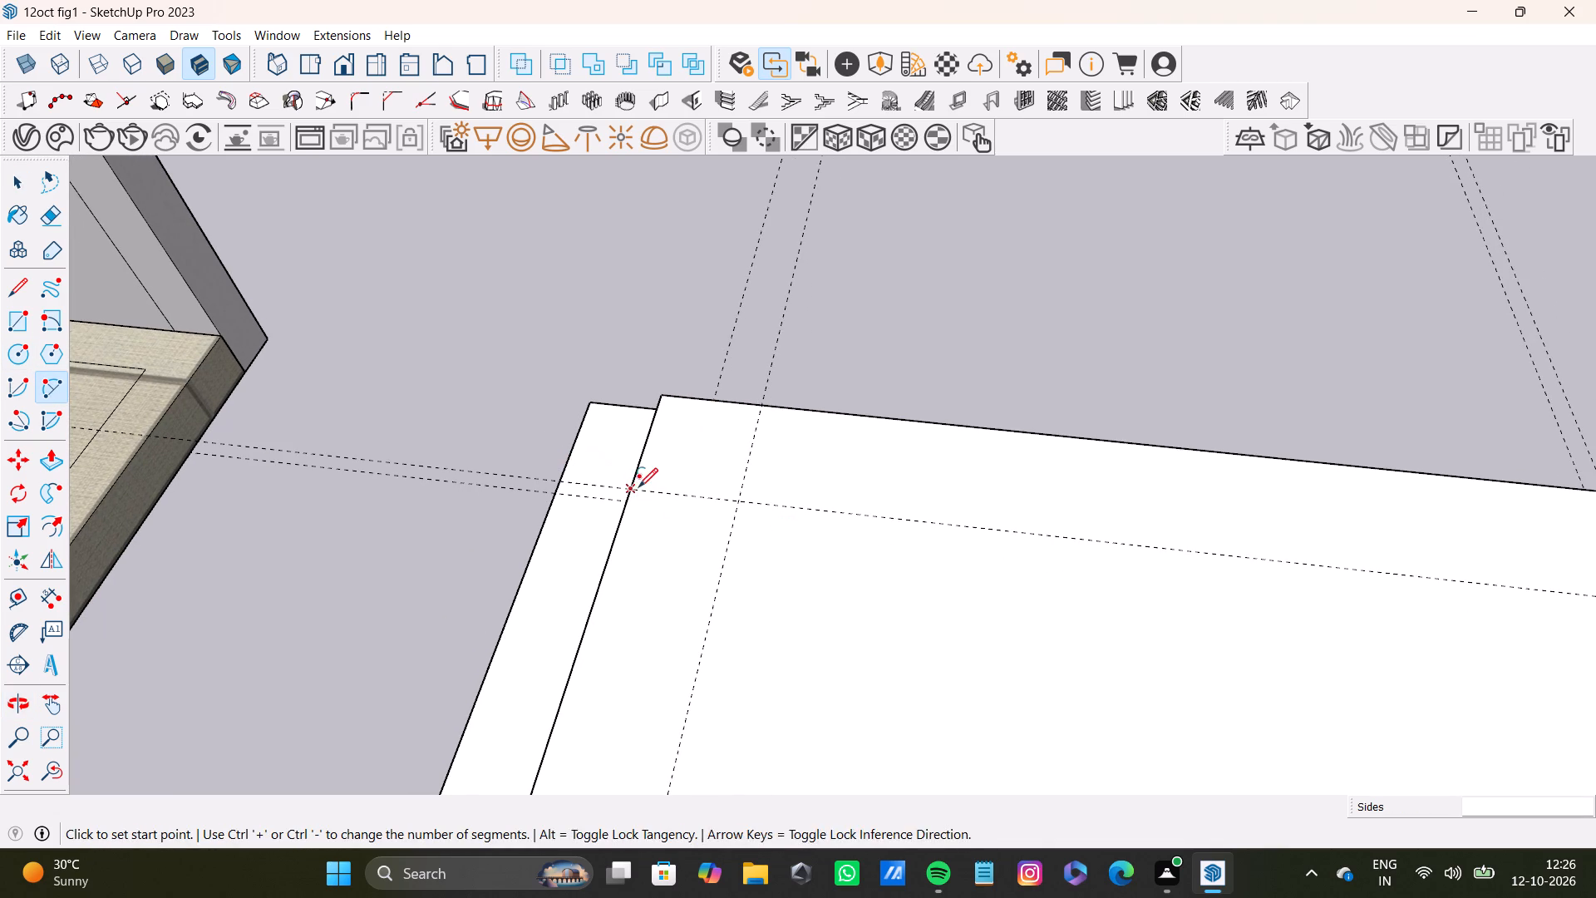
pyautogui.click(634, 491)
pyautogui.click(759, 404)
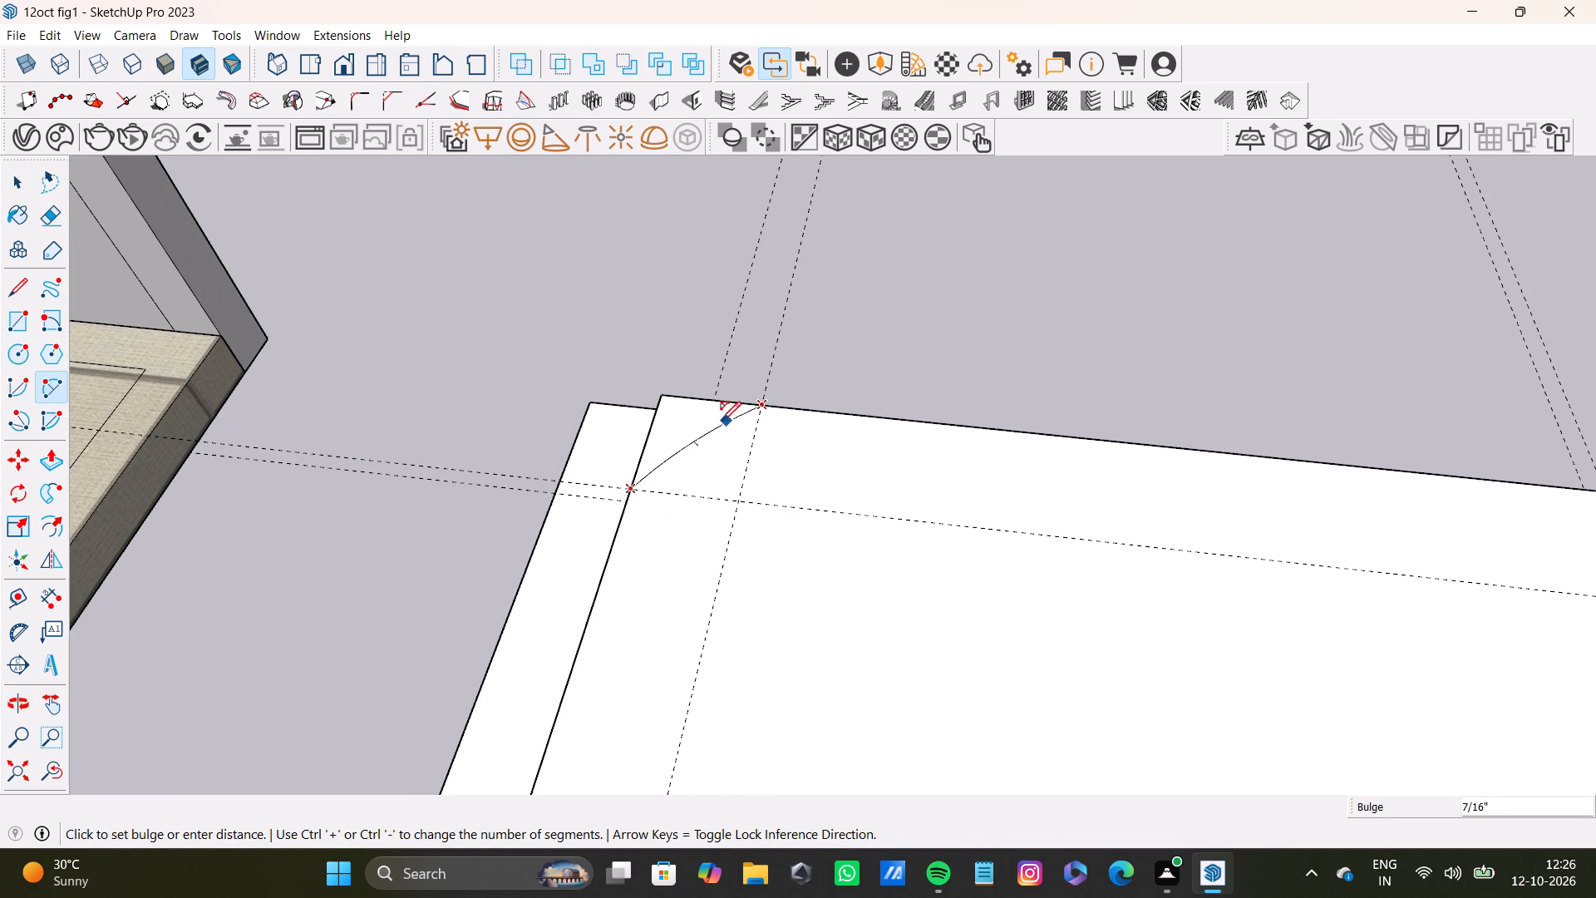
pyautogui.click(712, 415)
# Draw a two-point arc between the guide crossings to round the first block's front outer top corner.
pyautogui.scroll(-9, 677, 614)
pyautogui.keyDown('shift'); pyautogui.moveTo(702, 654); pyautogui.dragTo(695, 370, button='middle'); pyautogui.keyUp('shift')
pyautogui.scroll(1, 610, 595)
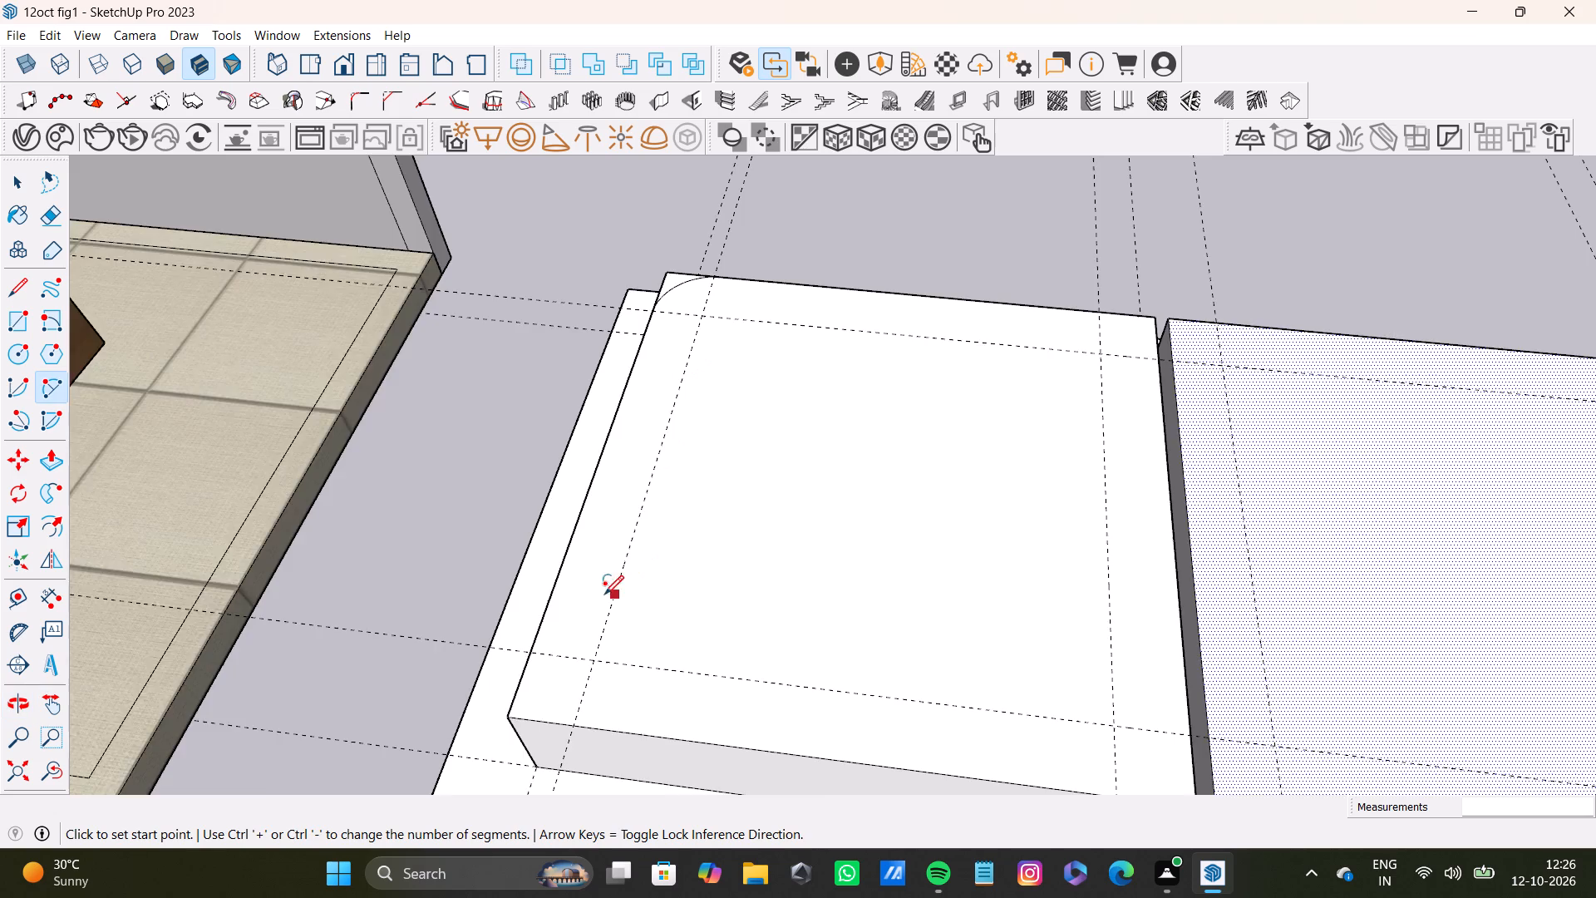
pyautogui.scroll(4, 604, 595)
pyautogui.click(506, 675)
pyautogui.keyDown('shift'); pyautogui.moveTo(589, 750); pyautogui.dragTo(544, 636, button='middle'); pyautogui.keyUp('shift')
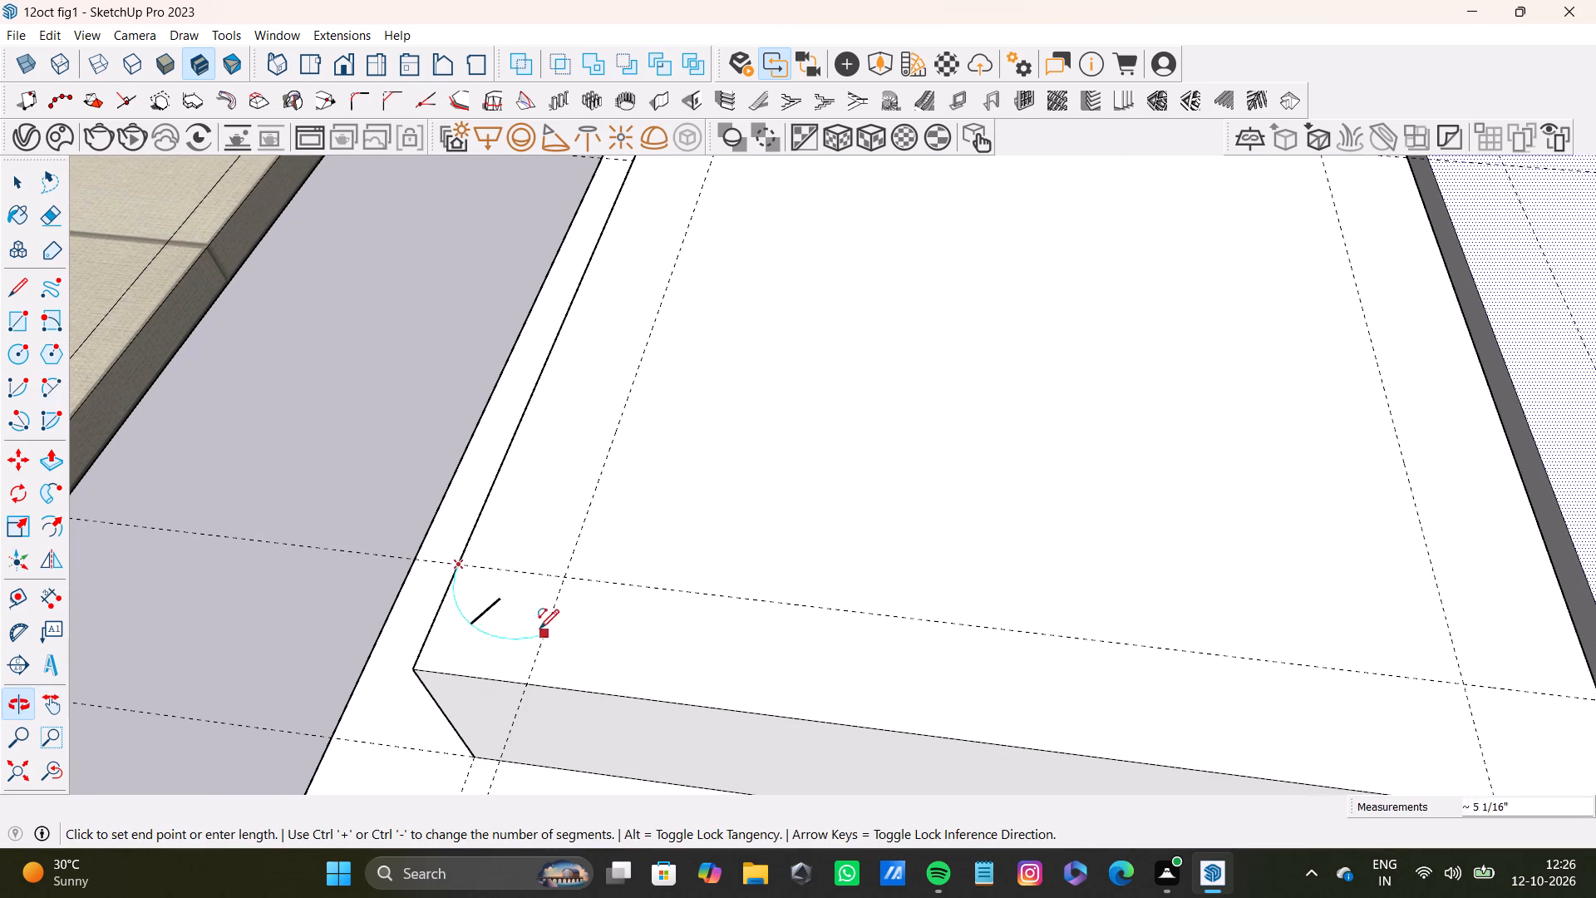
pyautogui.click(524, 683)
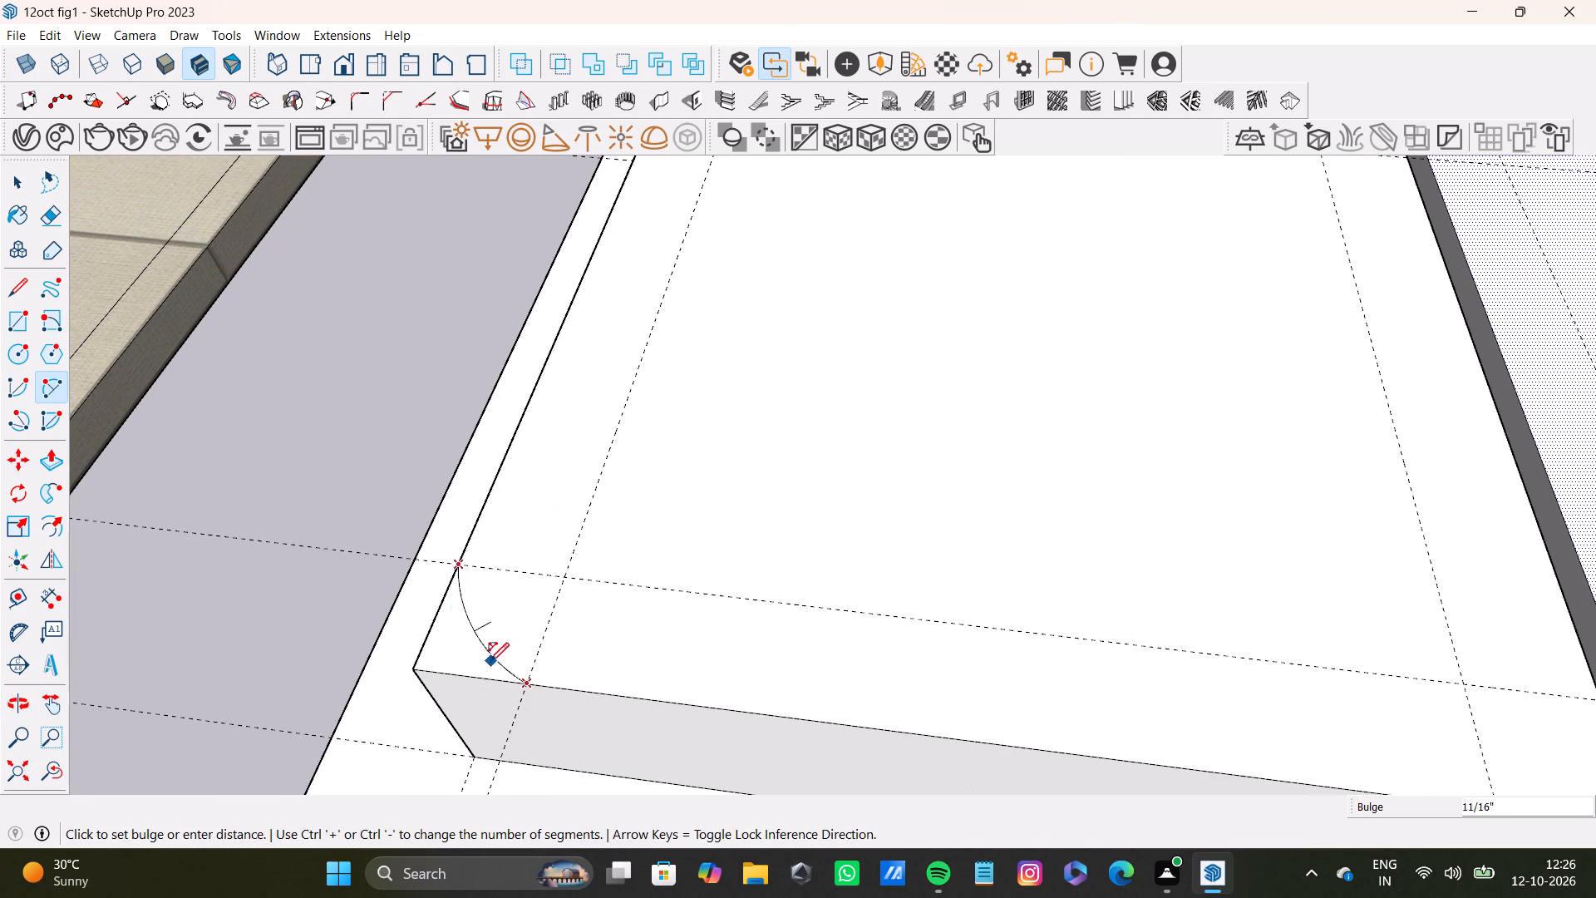
pyautogui.click(483, 663)
# Draw a two-point arc between the guide crossings to round the first block's front gap-side top corner.
pyautogui.keyDown('shift'); pyautogui.scroll(-3, 515, 660); pyautogui.keyUp('shift')
pyautogui.keyDown('shift'); pyautogui.moveTo(946, 672); pyautogui.dragTo(574, 659, button='middle'); pyautogui.keyUp('shift')
pyautogui.scroll(4, 846, 702)
pyautogui.keyDown('shift'); pyautogui.moveTo(850, 684); pyautogui.dragTo(798, 594, button='middle'); pyautogui.keyUp('shift')
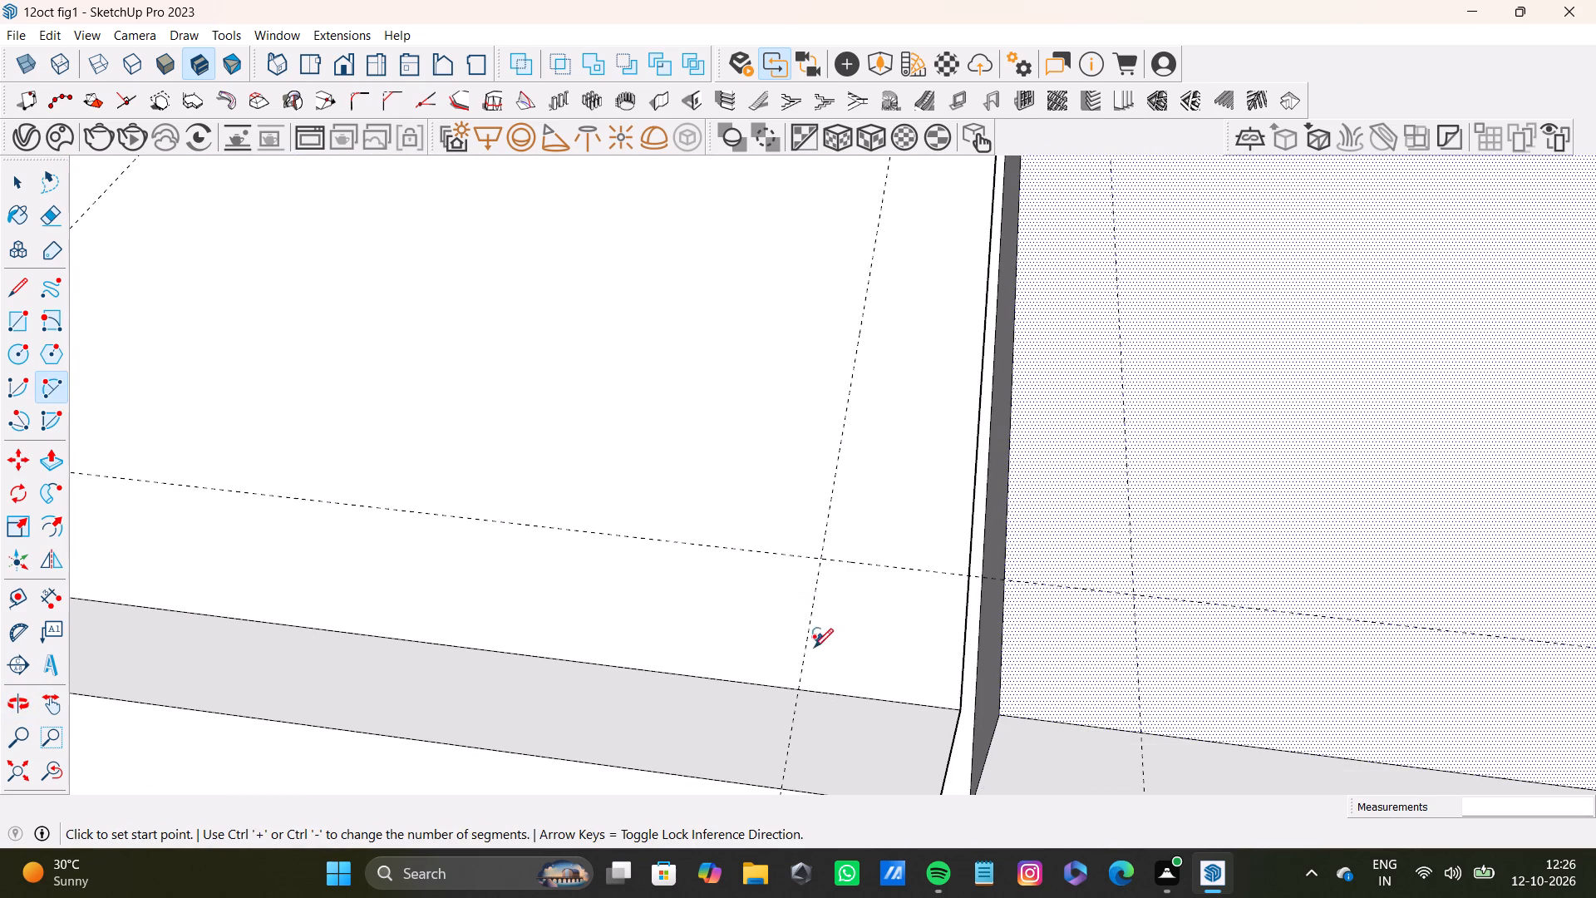
pyautogui.click(800, 686)
pyautogui.click(973, 576)
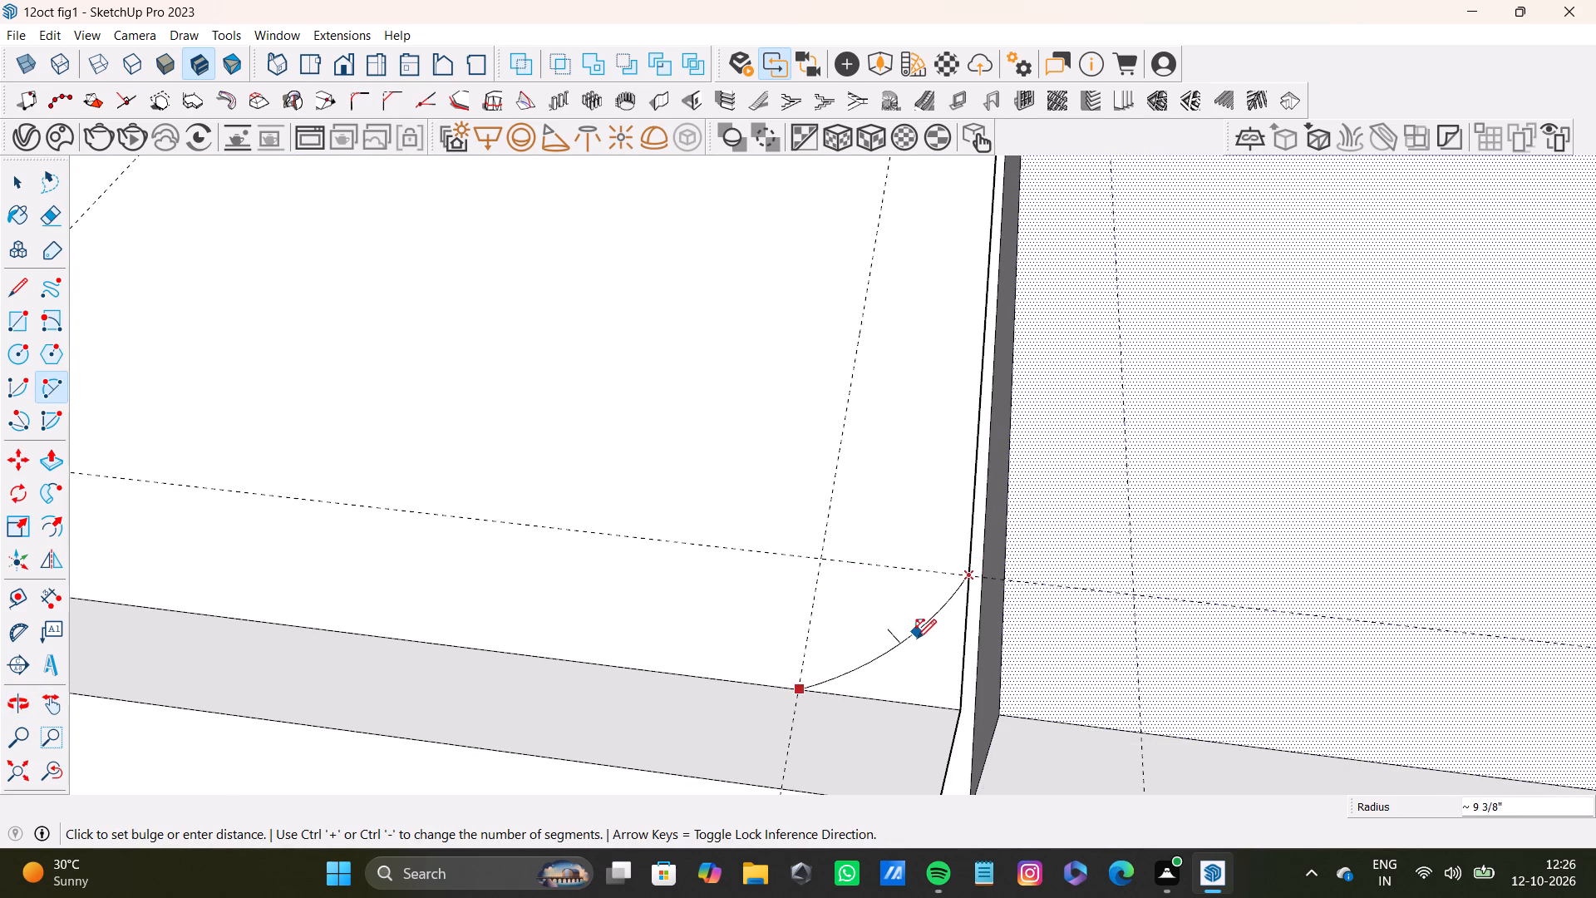
pyautogui.click(925, 655)
# Draw a two-point arc between the guide crossings to round the first block's back gap-side top corner.
pyautogui.keyDown('shift'); pyautogui.scroll(-4, 756, 624); pyautogui.keyUp('shift')
pyautogui.keyDown('shift'); pyautogui.moveTo(822, 239); pyautogui.dragTo(867, 731, button='middle'); pyautogui.keyUp('shift')
pyautogui.scroll(4, 912, 669)
pyautogui.keyDown('shift'); pyautogui.moveTo(933, 628); pyautogui.dragTo(833, 636, button='middle'); pyautogui.keyUp('shift')
pyautogui.scroll(3, 836, 551)
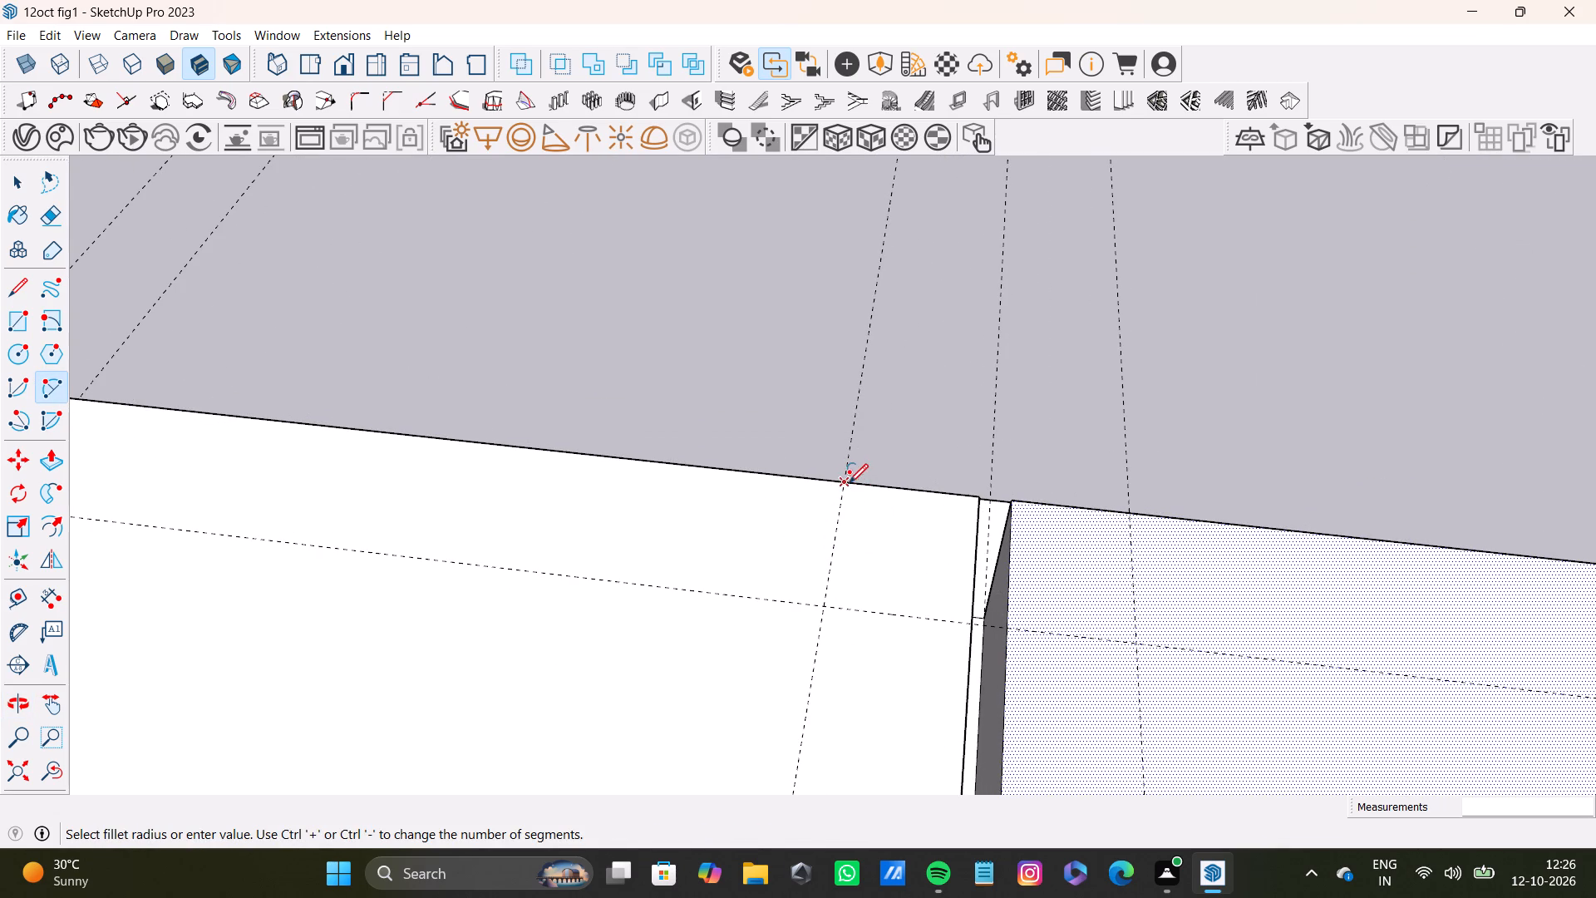
pyautogui.click(849, 483)
pyautogui.click(970, 621)
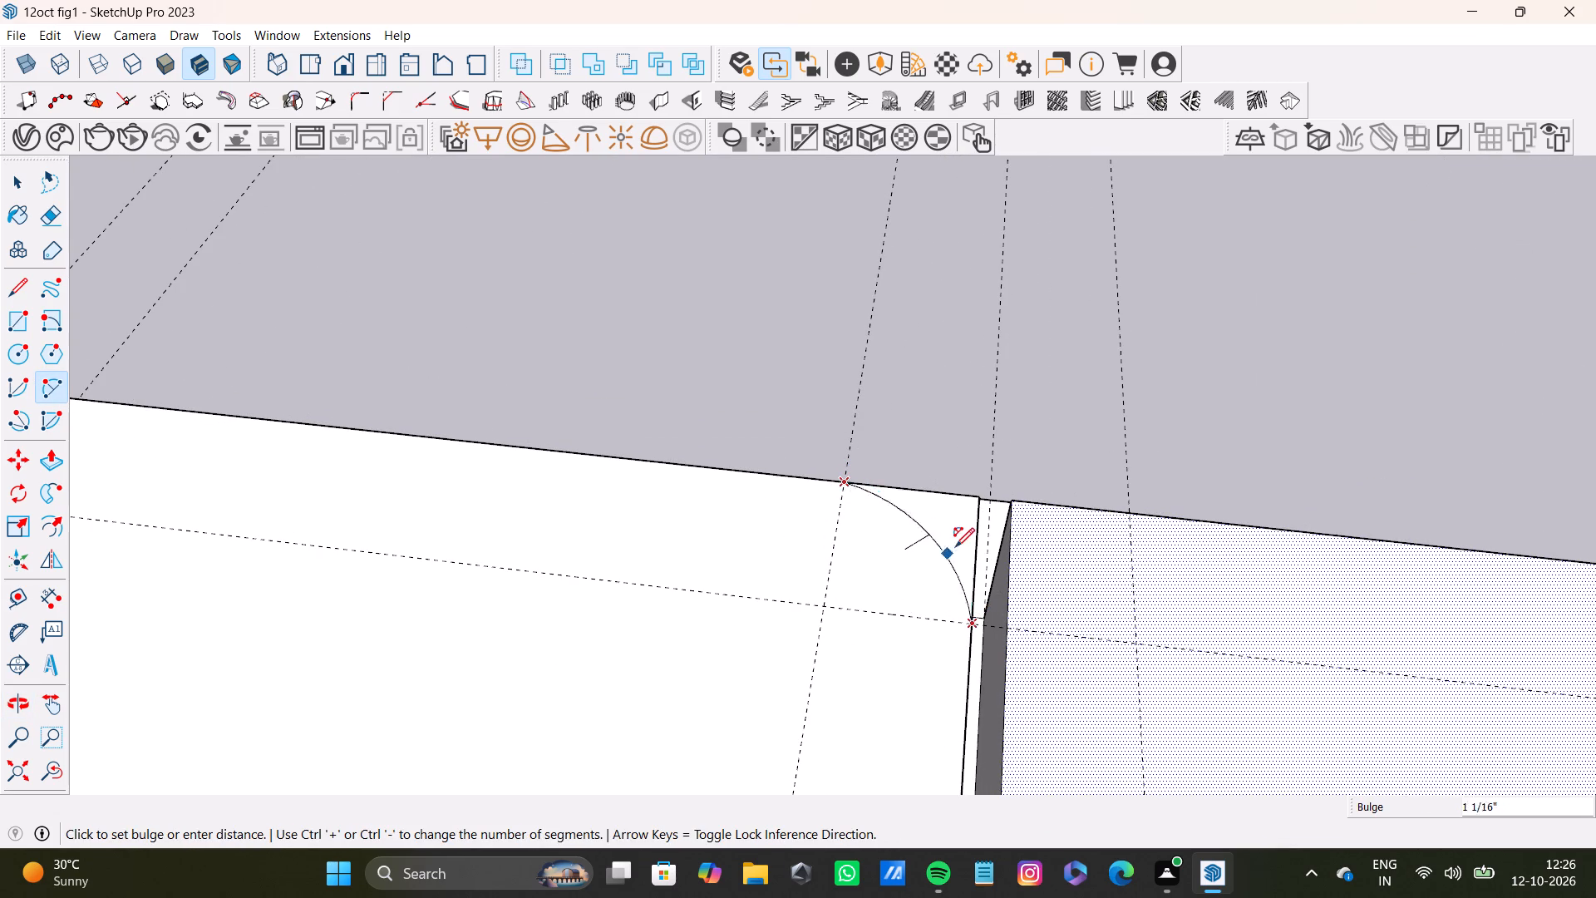
pyautogui.click(958, 546)
# Draw a two-point arc with about 1 1/8" bulge across the second block's back gap-side top corner, between the guide crossings.
pyautogui.scroll(-5, 1014, 572)
pyautogui.keyDown('shift'); pyautogui.moveTo(1040, 599); pyautogui.dragTo(792, 545, button='middle'); pyautogui.keyUp('shift')
pyautogui.scroll(6, 785, 547)
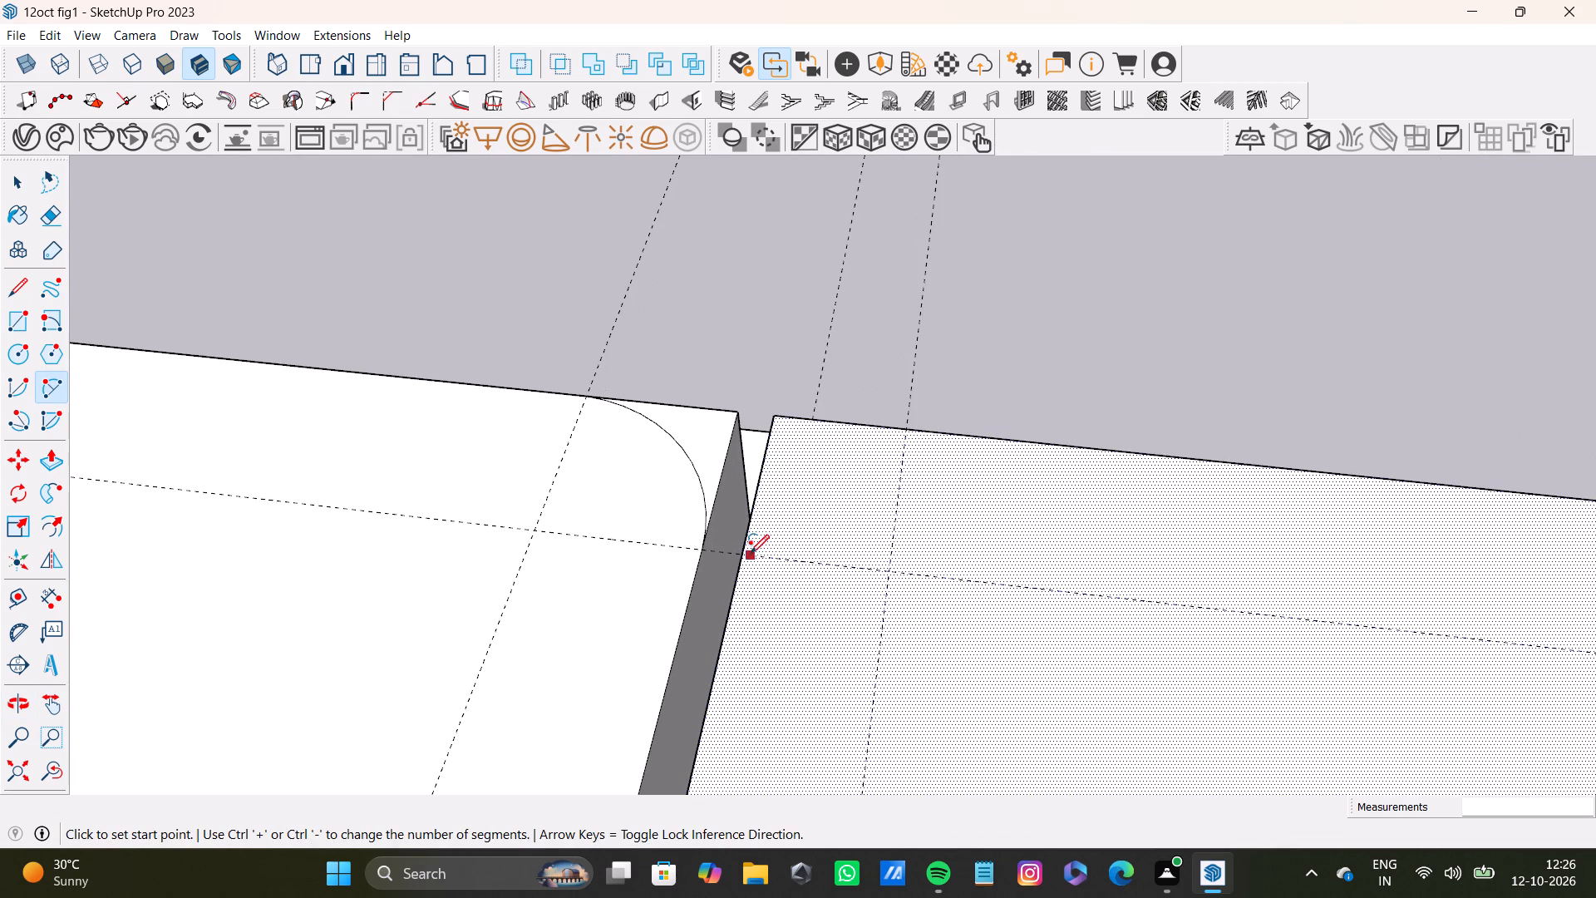
pyautogui.click(745, 554)
pyautogui.click(909, 431)
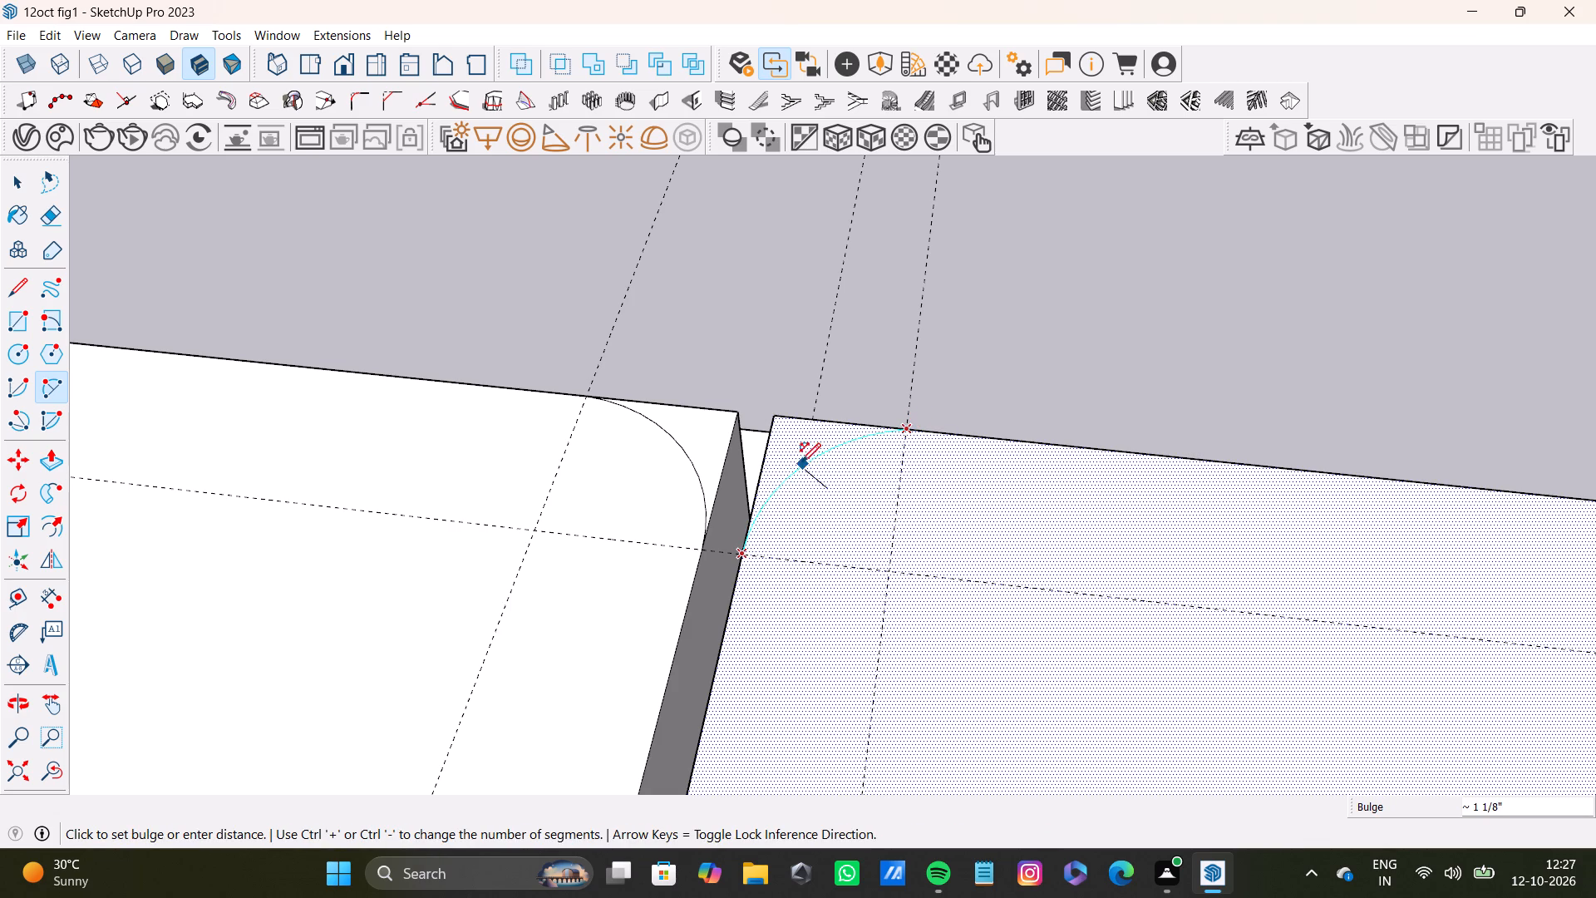
pyautogui.click(801, 461)
# Draw a two-point arc between the guide crossings to round the second block's front gap-side top corner.
pyautogui.scroll(-10, 810, 504)
pyautogui.keyDown('shift'); pyautogui.moveTo(927, 669); pyautogui.dragTo(855, 420, button='middle'); pyautogui.keyUp('shift')
pyautogui.scroll(4, 643, 740)
pyautogui.keyDown('shift'); pyautogui.moveTo(660, 731); pyautogui.dragTo(667, 586, button='middle'); pyautogui.keyUp('shift')
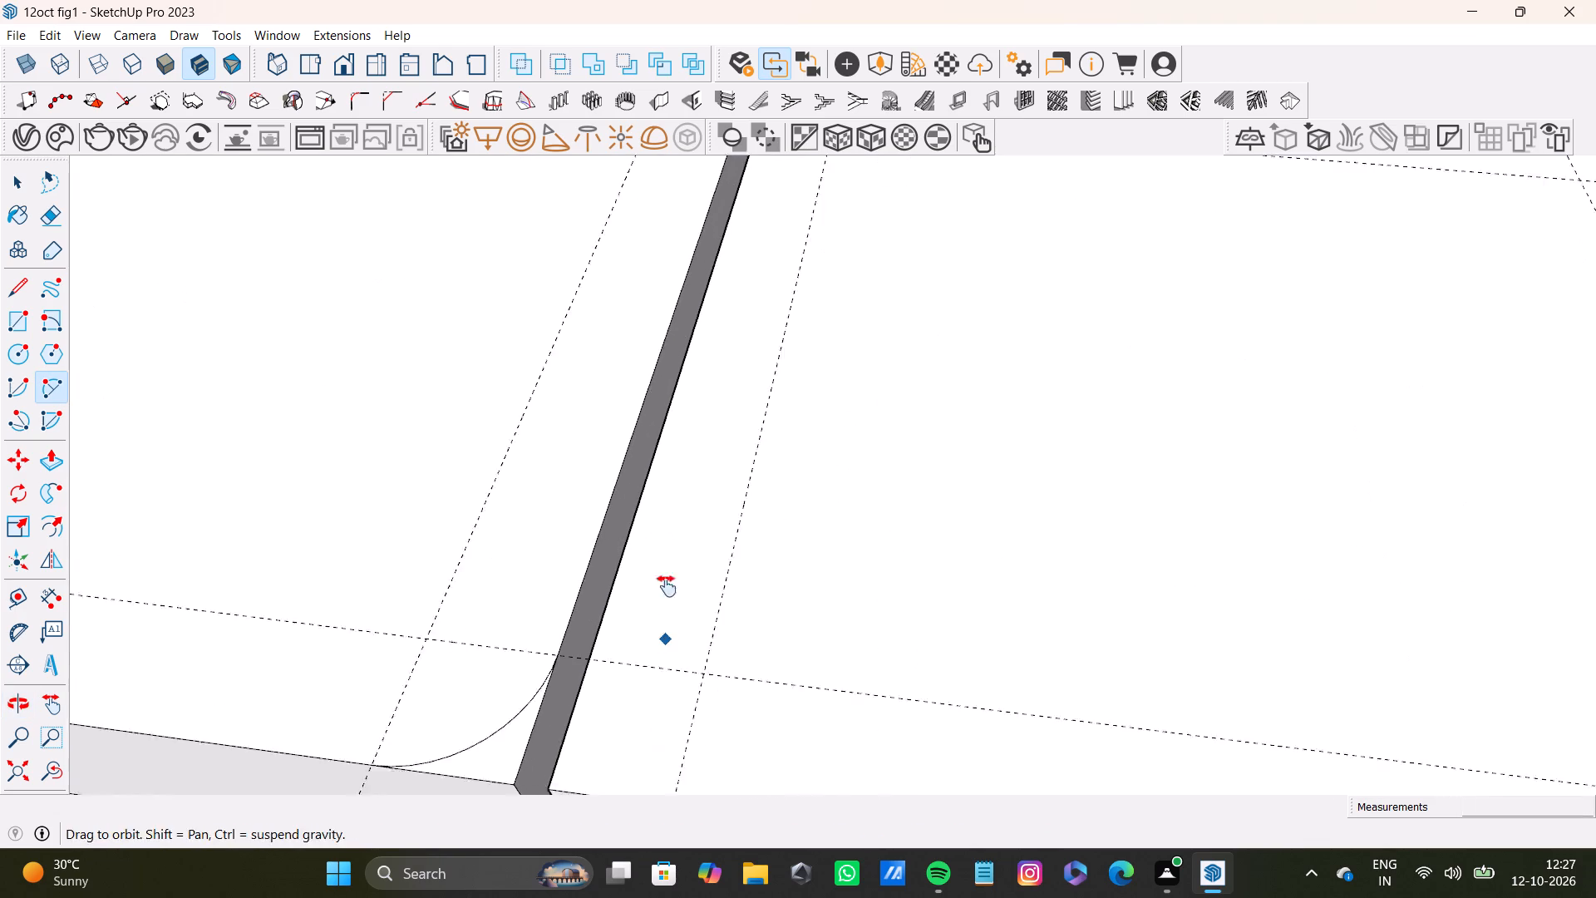
pyautogui.keyDown('shift'); pyautogui.moveTo(667, 586); pyautogui.dragTo(666, 442, button='middle'); pyautogui.keyUp('shift')
pyautogui.scroll(1, 609, 481)
pyautogui.click(589, 461)
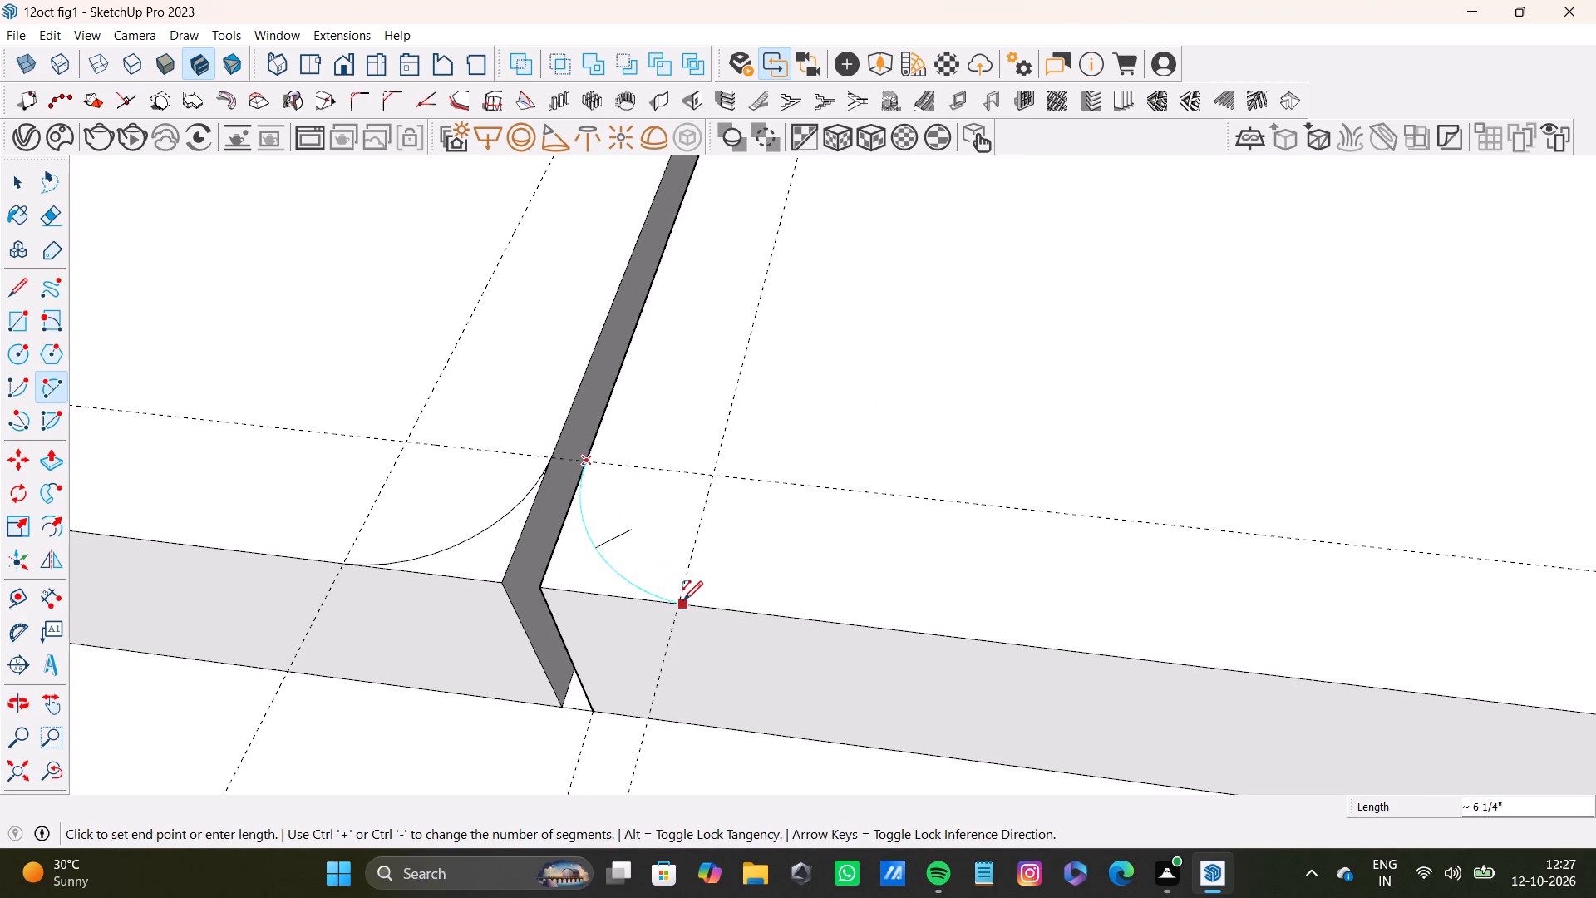
pyautogui.click(680, 600)
pyautogui.click(604, 558)
# Draw a two-point arc with a 1" bulge across the second block's front outer top corner, between the guide crossings.
pyautogui.scroll(-9, 615, 553)
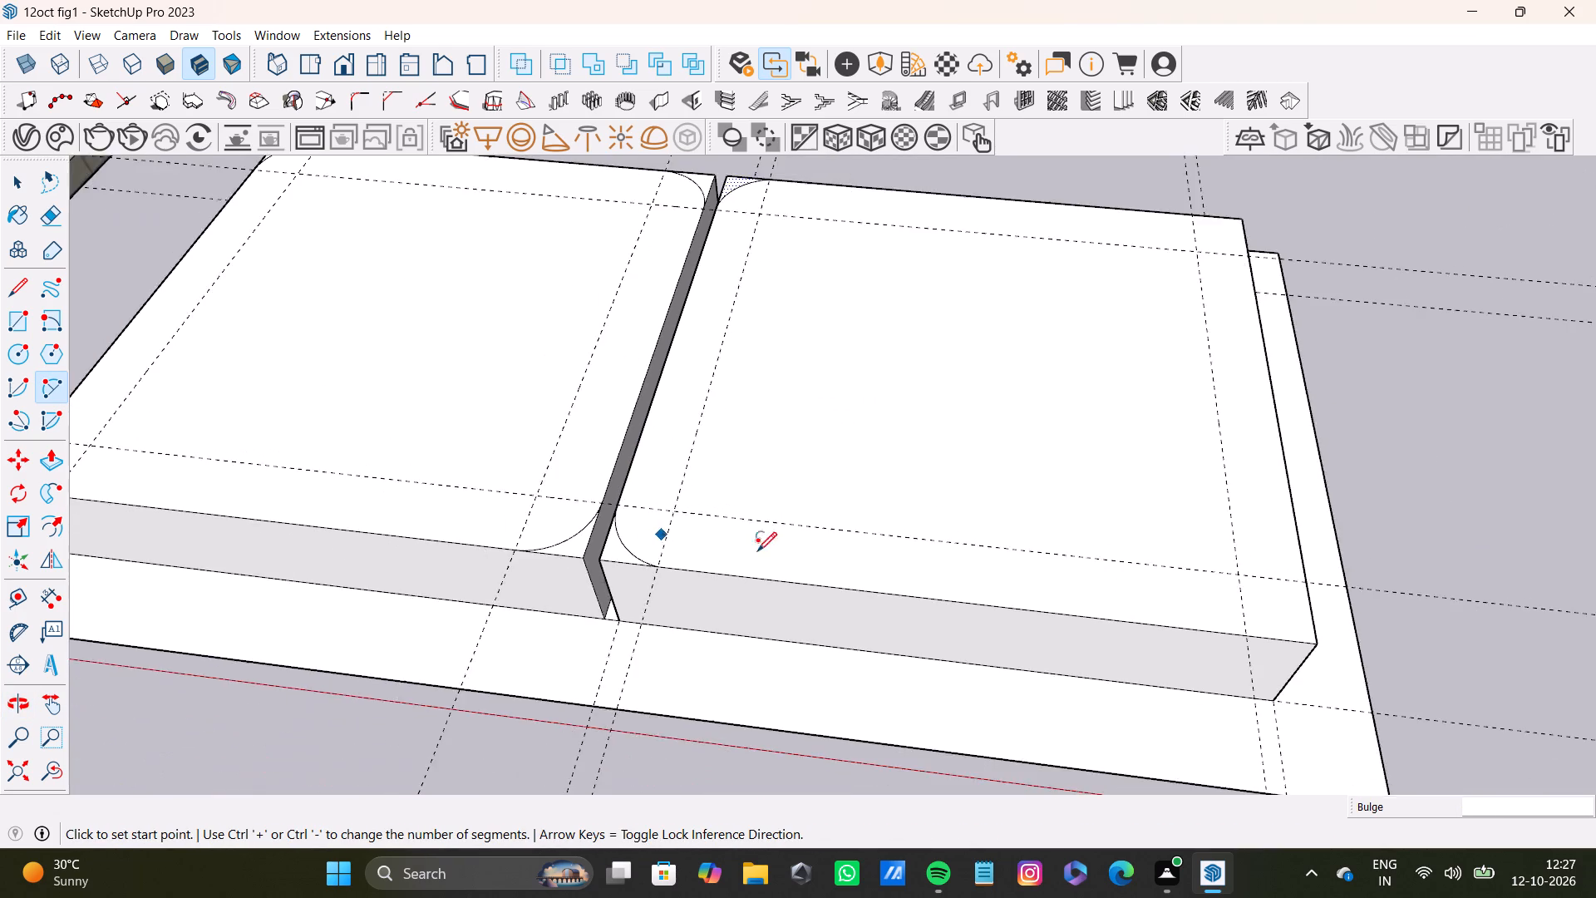
pyautogui.keyDown('shift'); pyautogui.moveTo(1086, 565); pyautogui.dragTo(761, 612, button='middle'); pyautogui.keyUp('shift')
pyautogui.scroll(4, 817, 637)
pyautogui.moveTo(982, 660); pyautogui.dragTo(963, 655, button='middle')
pyautogui.scroll(1, 938, 713)
pyautogui.click(936, 712)
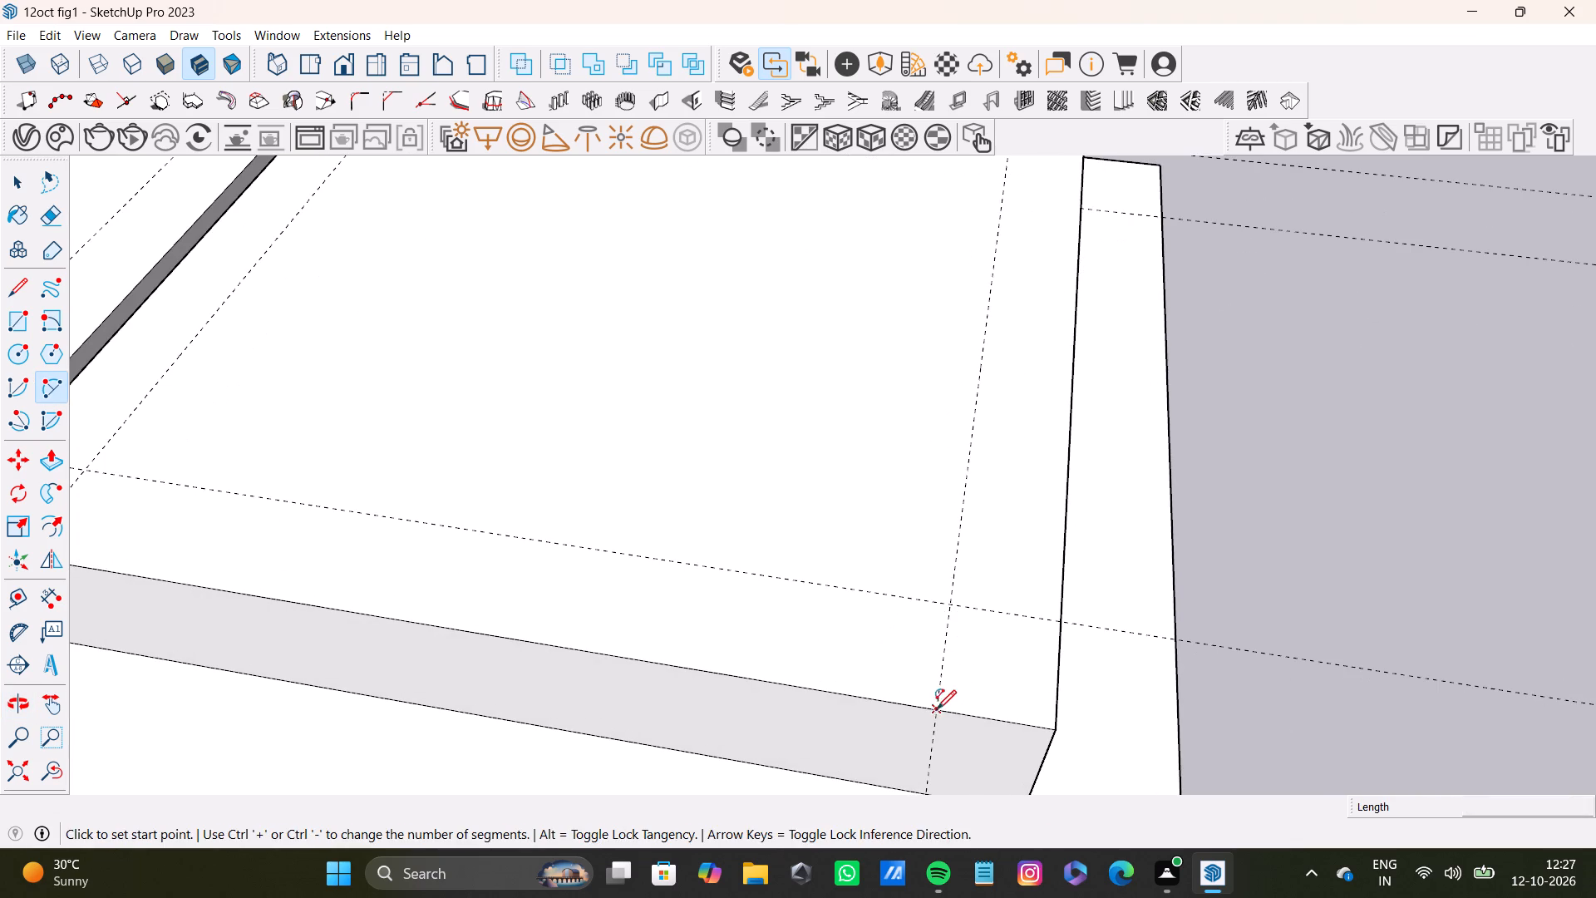
pyautogui.click(1061, 625)
pyautogui.click(1037, 676)
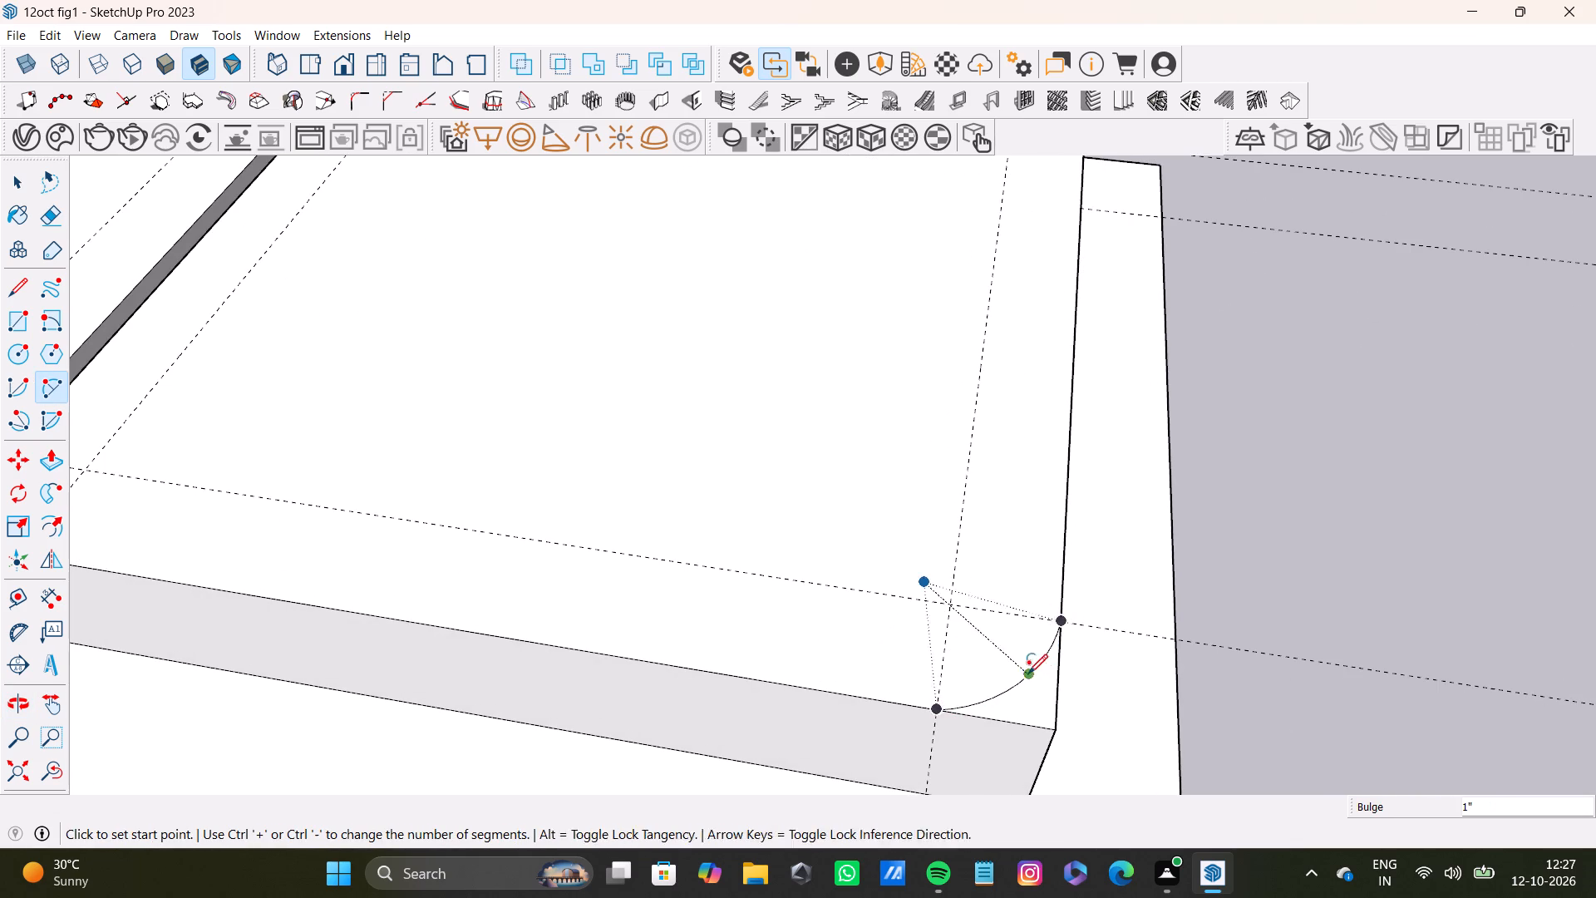
# Draw a two-point arc with about 1 9/16" bulge across the second block's back outer top corner, between the guide crossings.
pyautogui.scroll(-5, 1000, 654)
pyautogui.keyDown('shift'); pyautogui.moveTo(988, 457); pyautogui.dragTo(876, 709, button='middle'); pyautogui.keyUp('shift')
pyautogui.scroll(6, 879, 610)
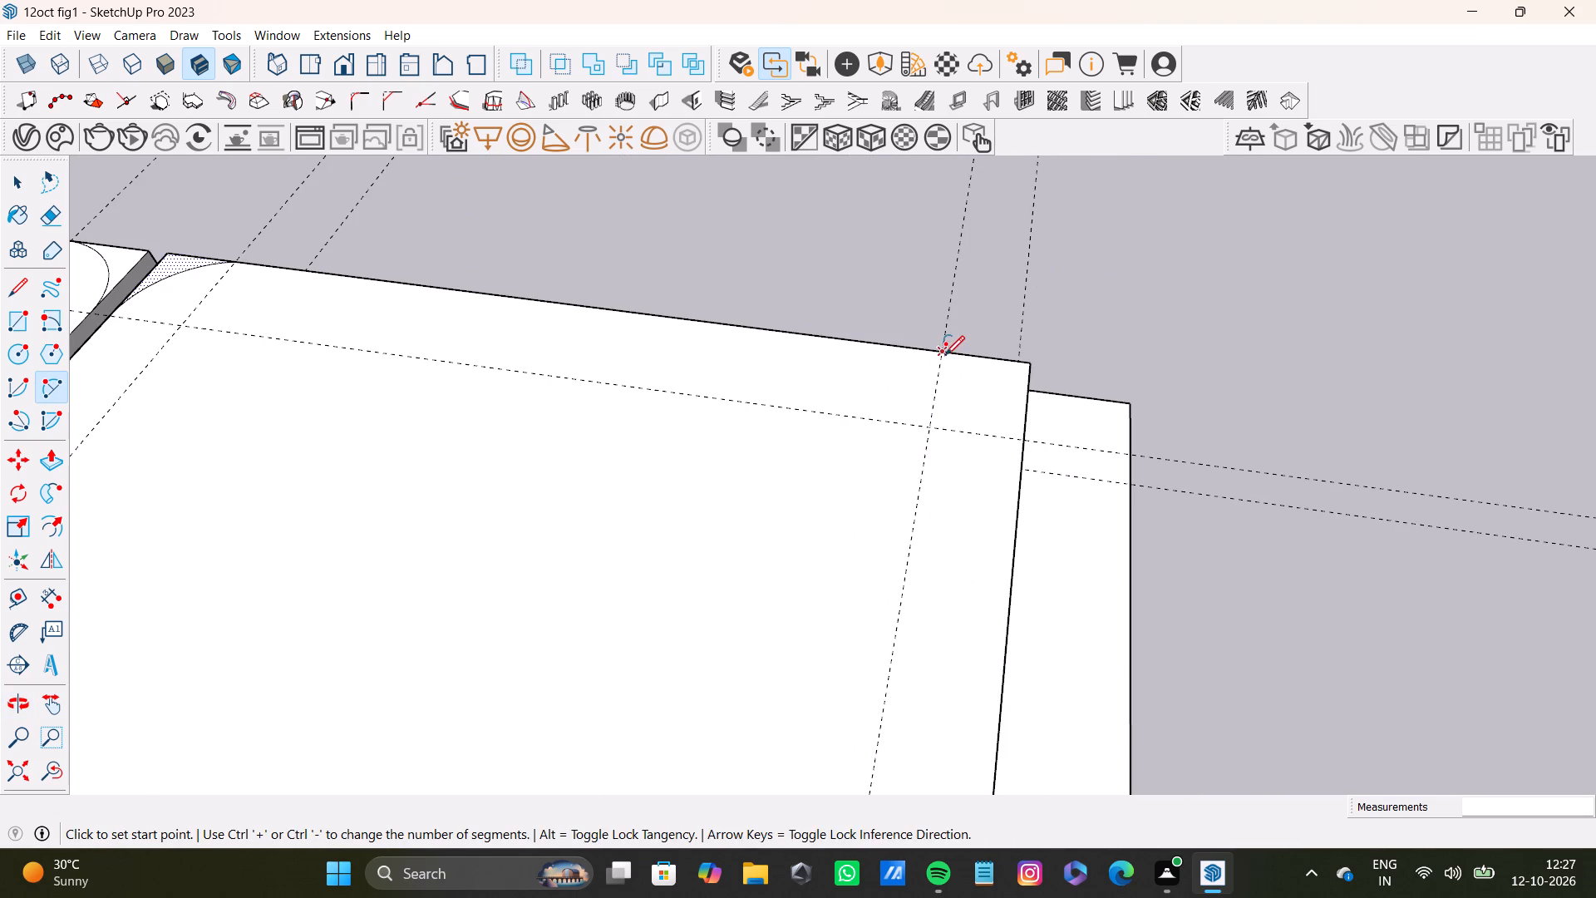
pyautogui.click(945, 355)
pyautogui.click(1021, 438)
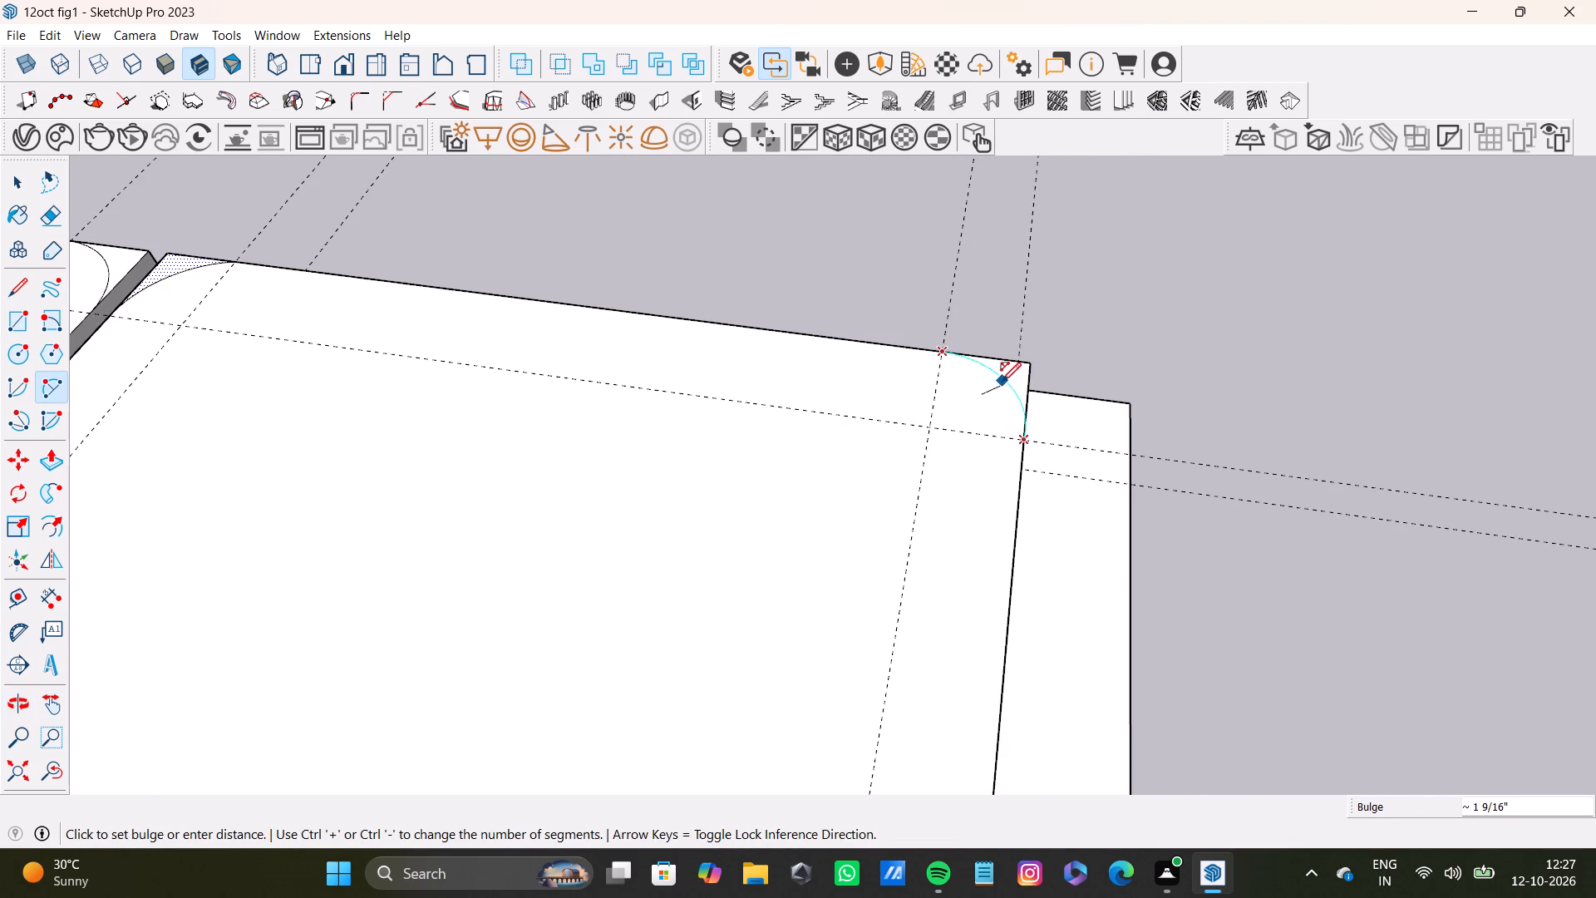
pyautogui.click(1002, 381)
# Push/Pull the corner face outside the arc at the first block's front outer corner down to the base.
pyautogui.scroll(-15, 830, 477)
pyautogui.keyDown('shift'); pyautogui.moveTo(495, 580); pyautogui.dragTo(895, 546, button='middle'); pyautogui.keyUp('shift')
pyautogui.scroll(4, 593, 514)
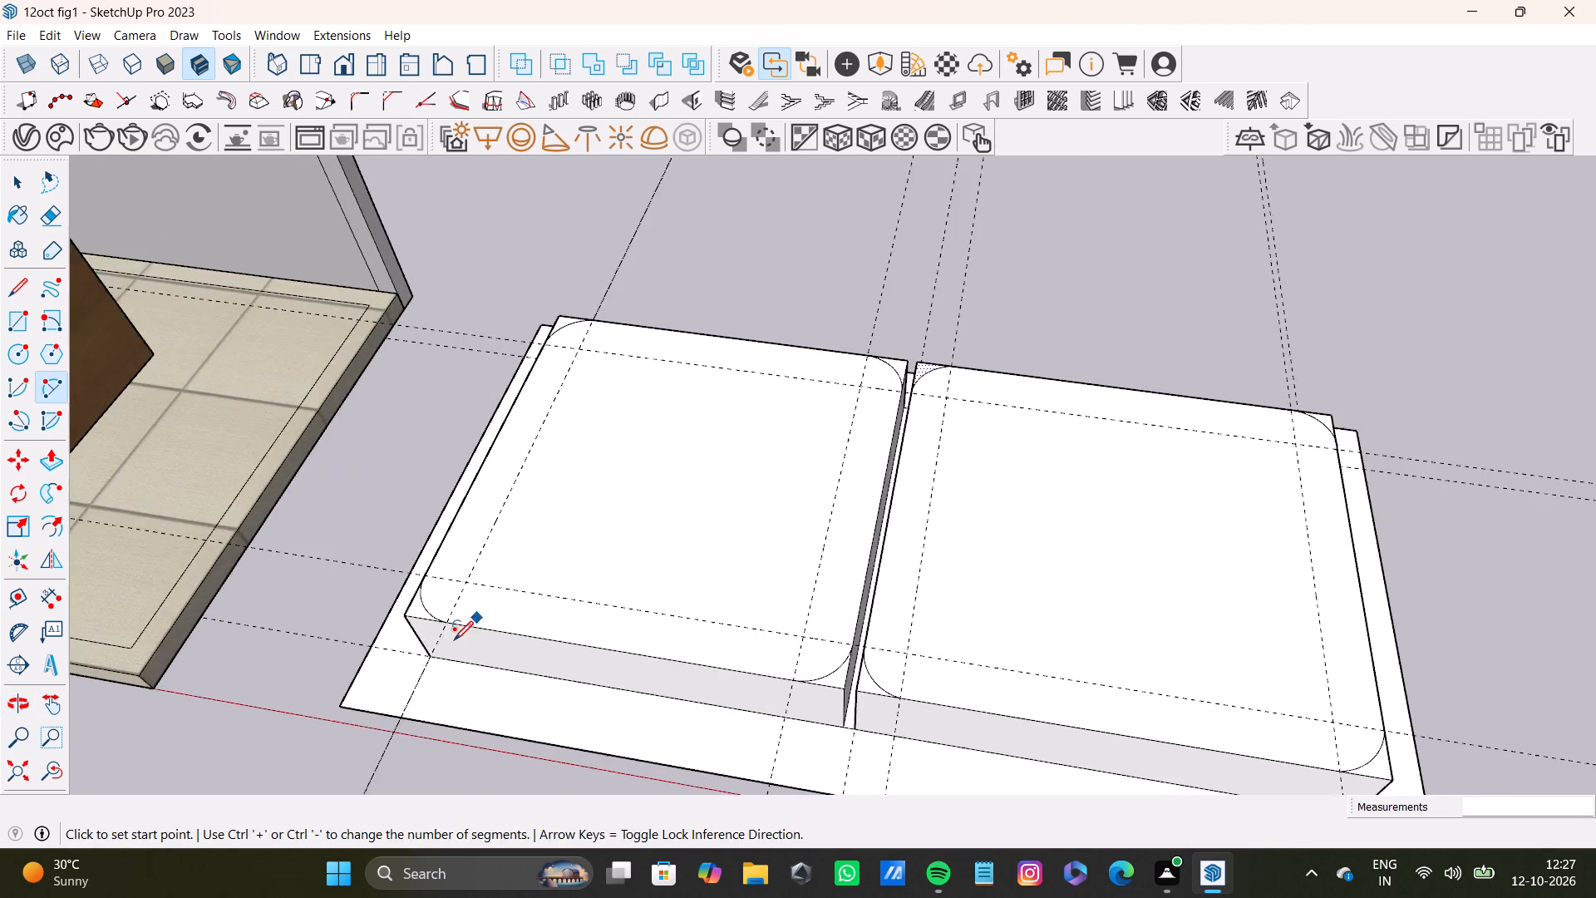
pyautogui.moveTo(448, 648); pyautogui.dragTo(652, 485, button='middle')
pyautogui.scroll(6, 451, 598)
pyautogui.press('space')
pyautogui.click(576, 585)
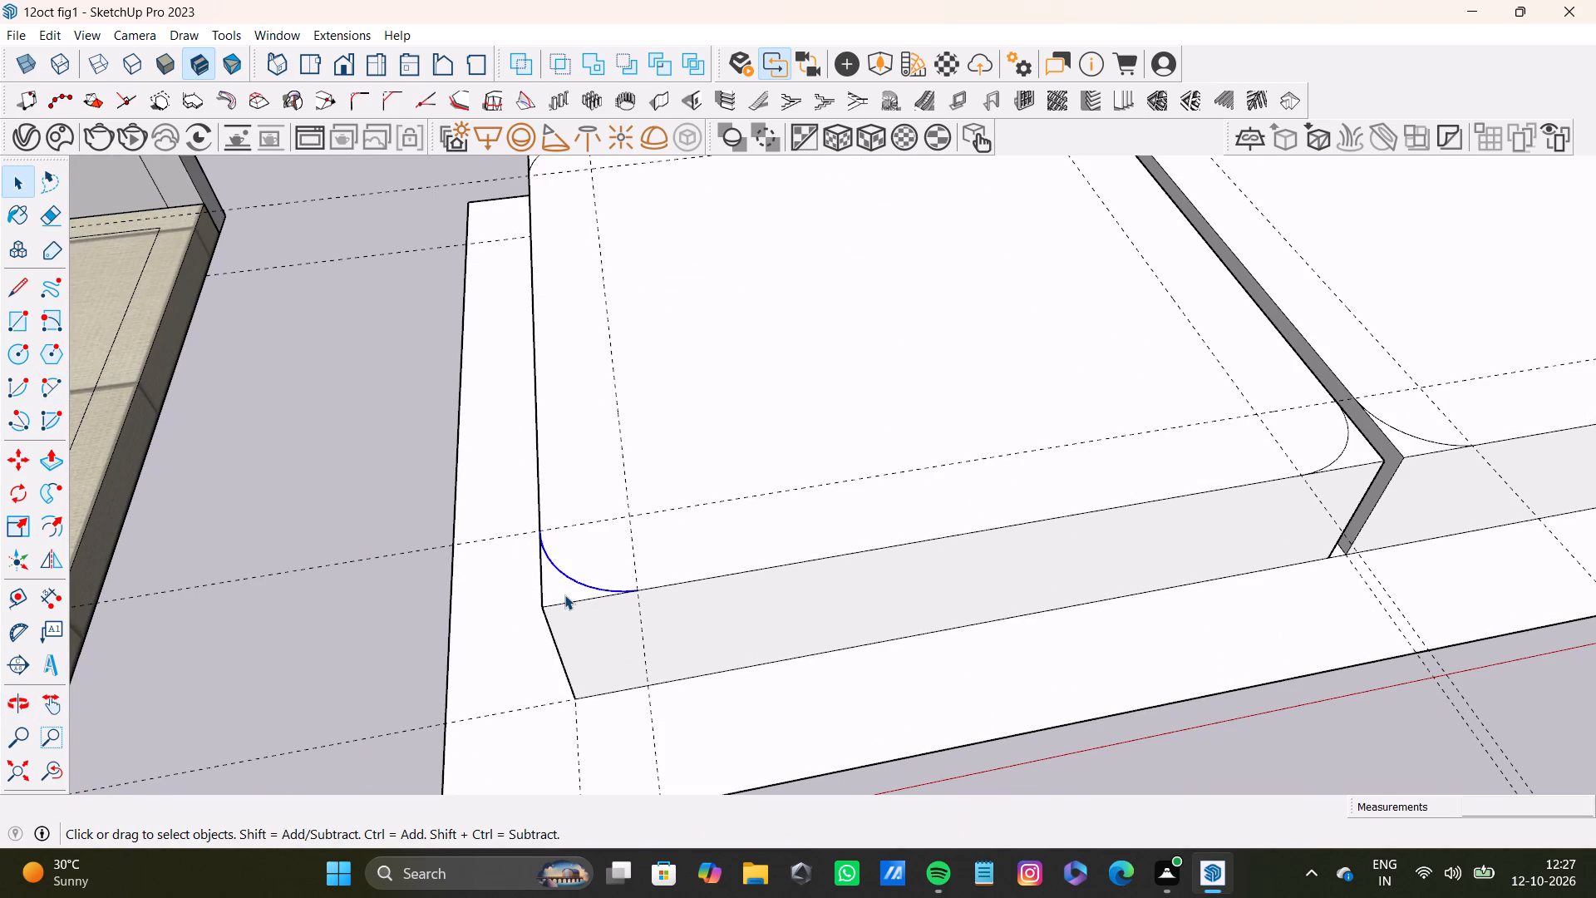
pyautogui.click(564, 595)
pyautogui.press('p')
pyautogui.moveTo(571, 589); pyautogui.dragTo(606, 717)
# Push/Pull the corner face outside the arc at the first block's front gap-side corner down 8 3/16" to the base.
pyautogui.scroll(-4, 617, 720)
pyautogui.moveTo(874, 702); pyautogui.dragTo(660, 702, button='middle')
pyautogui.scroll(4, 1080, 688)
pyautogui.keyDown('shift'); pyautogui.moveTo(1052, 670); pyautogui.dragTo(1009, 559, button='middle'); pyautogui.keyUp('shift')
pyautogui.scroll(4, 943, 546)
pyautogui.press('space')
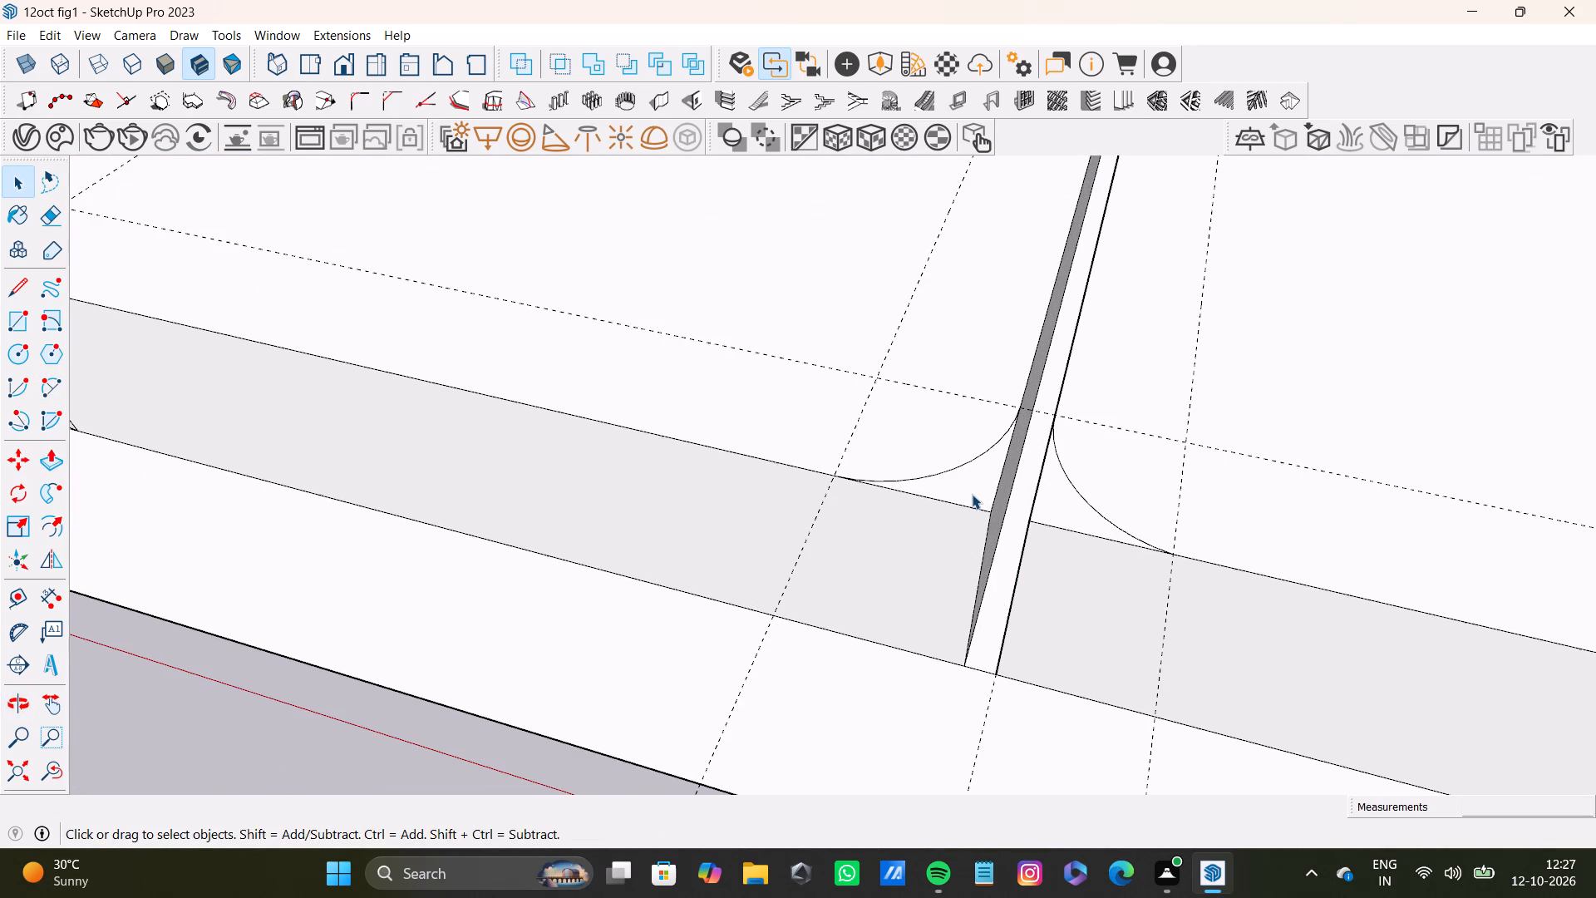
pyautogui.click(972, 493)
pyautogui.press('p')
pyautogui.moveTo(972, 493); pyautogui.dragTo(943, 680)
# Push/Pull the corner face outside the arc at the second block's front gap-side corner down to the base.
pyautogui.scroll(-4, 941, 681)
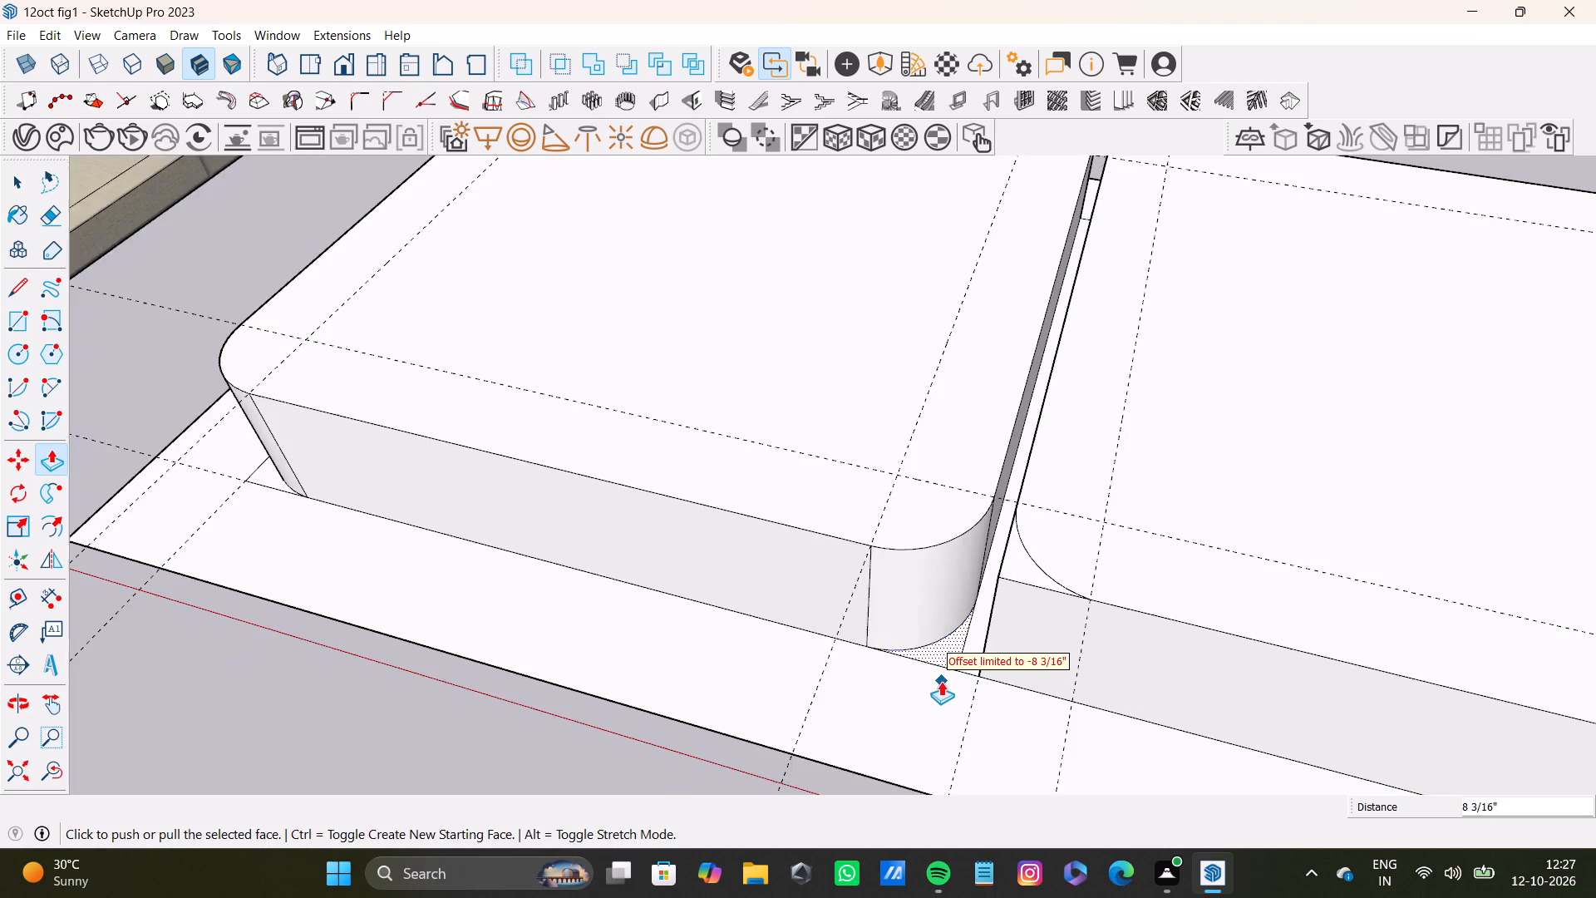
pyautogui.keyDown('shift'); pyautogui.moveTo(947, 678); pyautogui.dragTo(1066, 623, button='middle'); pyautogui.keyUp('shift')
pyautogui.press('space')
pyautogui.click(1027, 464)
pyautogui.press('p')
pyautogui.moveTo(1027, 464); pyautogui.dragTo(1009, 619)
# Push/Pull the corner face outside the arc at the second block's front outer corner down to the base.
pyautogui.scroll(-9, 1009, 618)
pyautogui.keyDown('shift'); pyautogui.moveTo(1095, 575); pyautogui.dragTo(791, 614, button='middle'); pyautogui.keyUp('shift')
pyautogui.moveTo(956, 632); pyautogui.dragTo(869, 643, button='middle')
pyautogui.scroll(7, 1106, 643)
pyautogui.press('space')
pyautogui.click(1062, 606)
pyautogui.press('p')
pyautogui.moveTo(1062, 606); pyautogui.dragTo(1032, 735)
# Push/Pull the corner face outside the arc at the second block's back outer corner down 8 3/16" to the base.
pyautogui.scroll(-5, 1024, 703)
pyautogui.moveTo(1149, 609); pyautogui.dragTo(574, 609, button='middle')
pyautogui.scroll(4, 986, 602)
pyautogui.keyDown('shift'); pyautogui.moveTo(1068, 639); pyautogui.dragTo(876, 528, button='middle'); pyautogui.keyUp('shift')
pyautogui.scroll(3, 932, 541)
pyautogui.press('space')
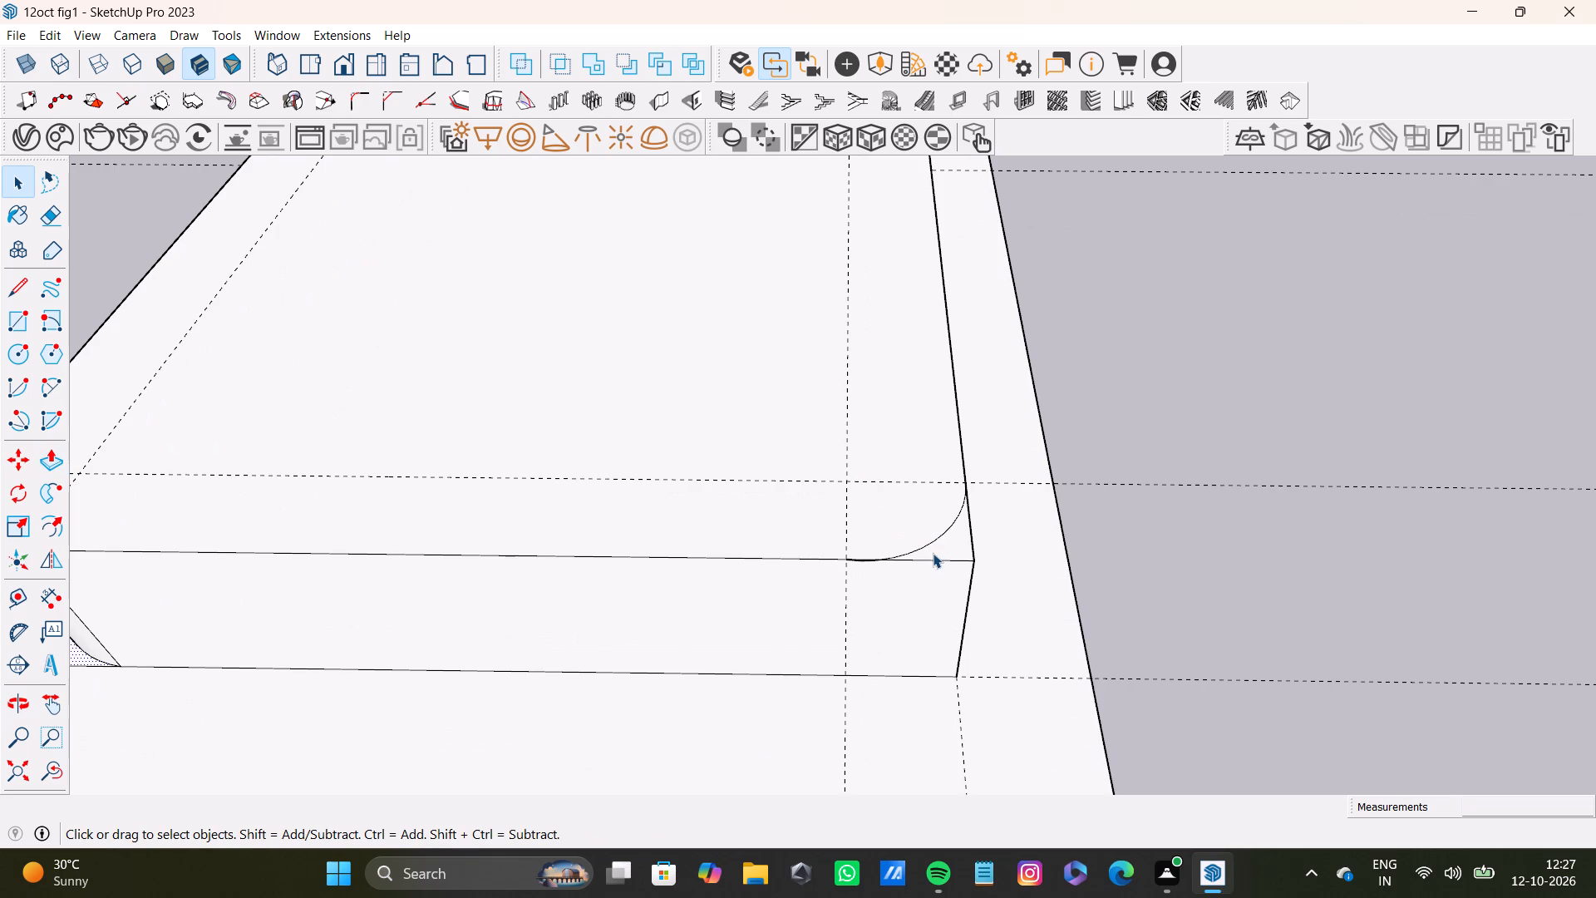
pyautogui.click(933, 553)
pyautogui.press('p')
pyautogui.moveTo(935, 551); pyautogui.dragTo(936, 689)
# Push/Pull the corner face outside the arc at the second block's back gap-side corner down to the base.
pyautogui.scroll(-5, 938, 685)
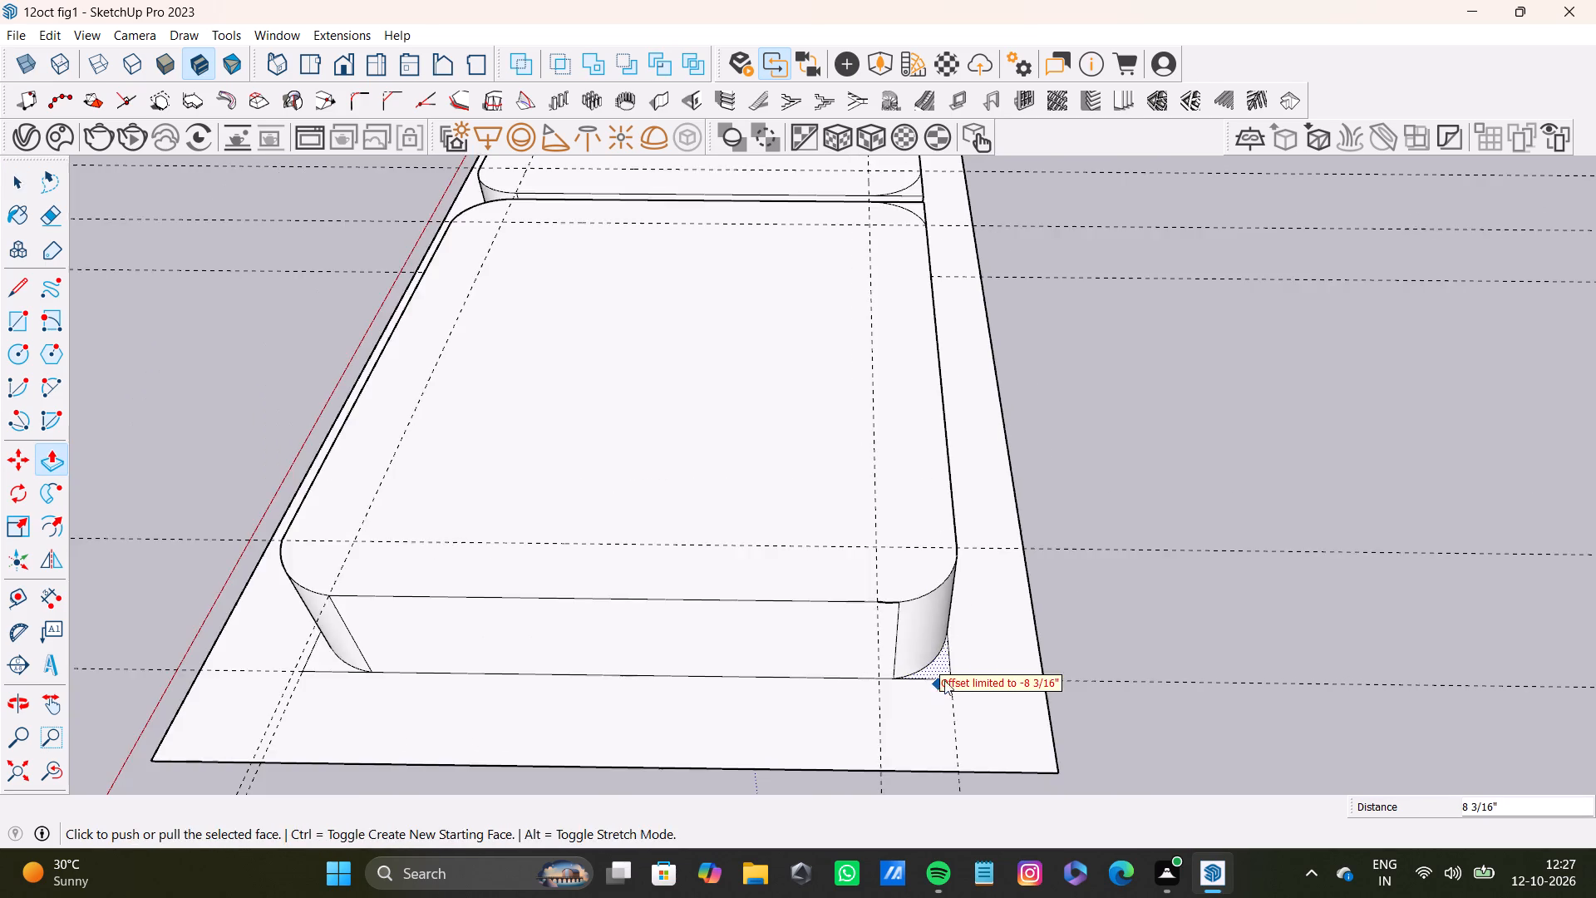
pyautogui.moveTo(1003, 640); pyautogui.dragTo(610, 669, button='middle')
pyautogui.scroll(-1, 610, 669)
pyautogui.keyDown('shift'); pyautogui.moveTo(1284, 407); pyautogui.dragTo(922, 573, button='middle'); pyautogui.keyUp('shift')
pyautogui.scroll(6, 840, 539)
pyautogui.press('space')
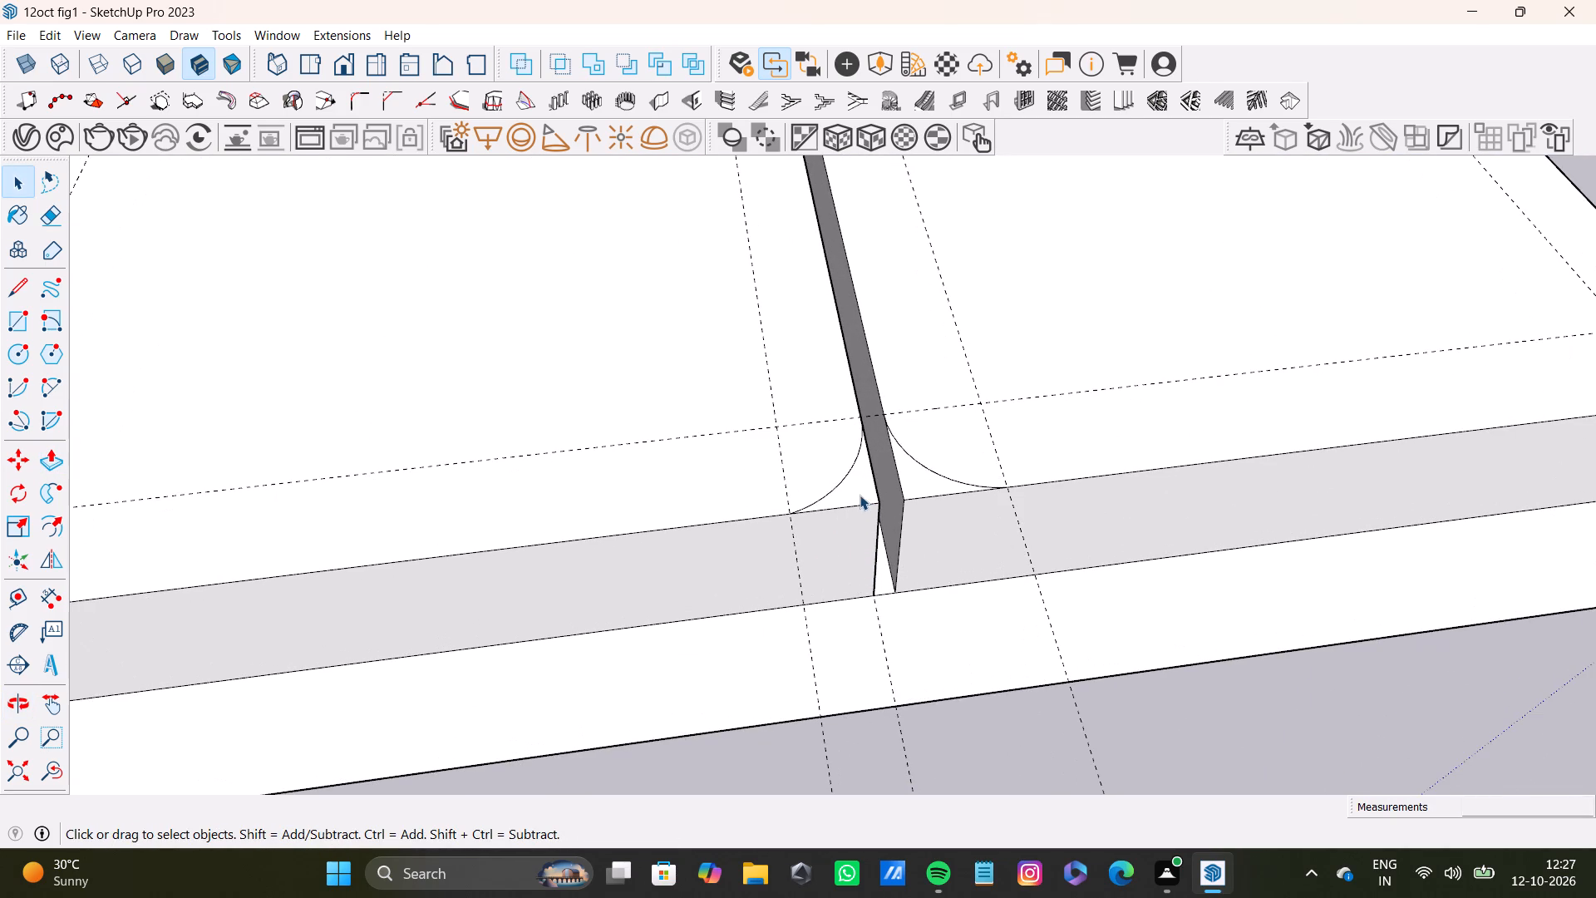
pyautogui.click(860, 495)
pyautogui.press('p')
pyautogui.moveTo(860, 495); pyautogui.dragTo(860, 612)
# Push/Pull the corner face outside the arc at the first block's back gap-side corner down to the base.
pyautogui.scroll(-4, 869, 599)
pyautogui.moveTo(916, 585); pyautogui.dragTo(1003, 567, button='middle')
pyautogui.press('space')
pyautogui.scroll(3, 999, 494)
pyautogui.click(943, 440)
pyautogui.press('p')
pyautogui.moveTo(930, 450); pyautogui.dragTo(933, 624)
# Push/Pull the corner face outside the arc at the first block's back outer corner down to the base.
pyautogui.scroll(-10, 938, 590)
pyautogui.keyDown('shift'); pyautogui.moveTo(1157, 524); pyautogui.dragTo(909, 572, button='middle'); pyautogui.keyUp('shift')
pyautogui.scroll(1, 1022, 526)
pyautogui.moveTo(1019, 527); pyautogui.dragTo(842, 562, button='middle')
pyautogui.scroll(8, 953, 521)
pyautogui.press('space')
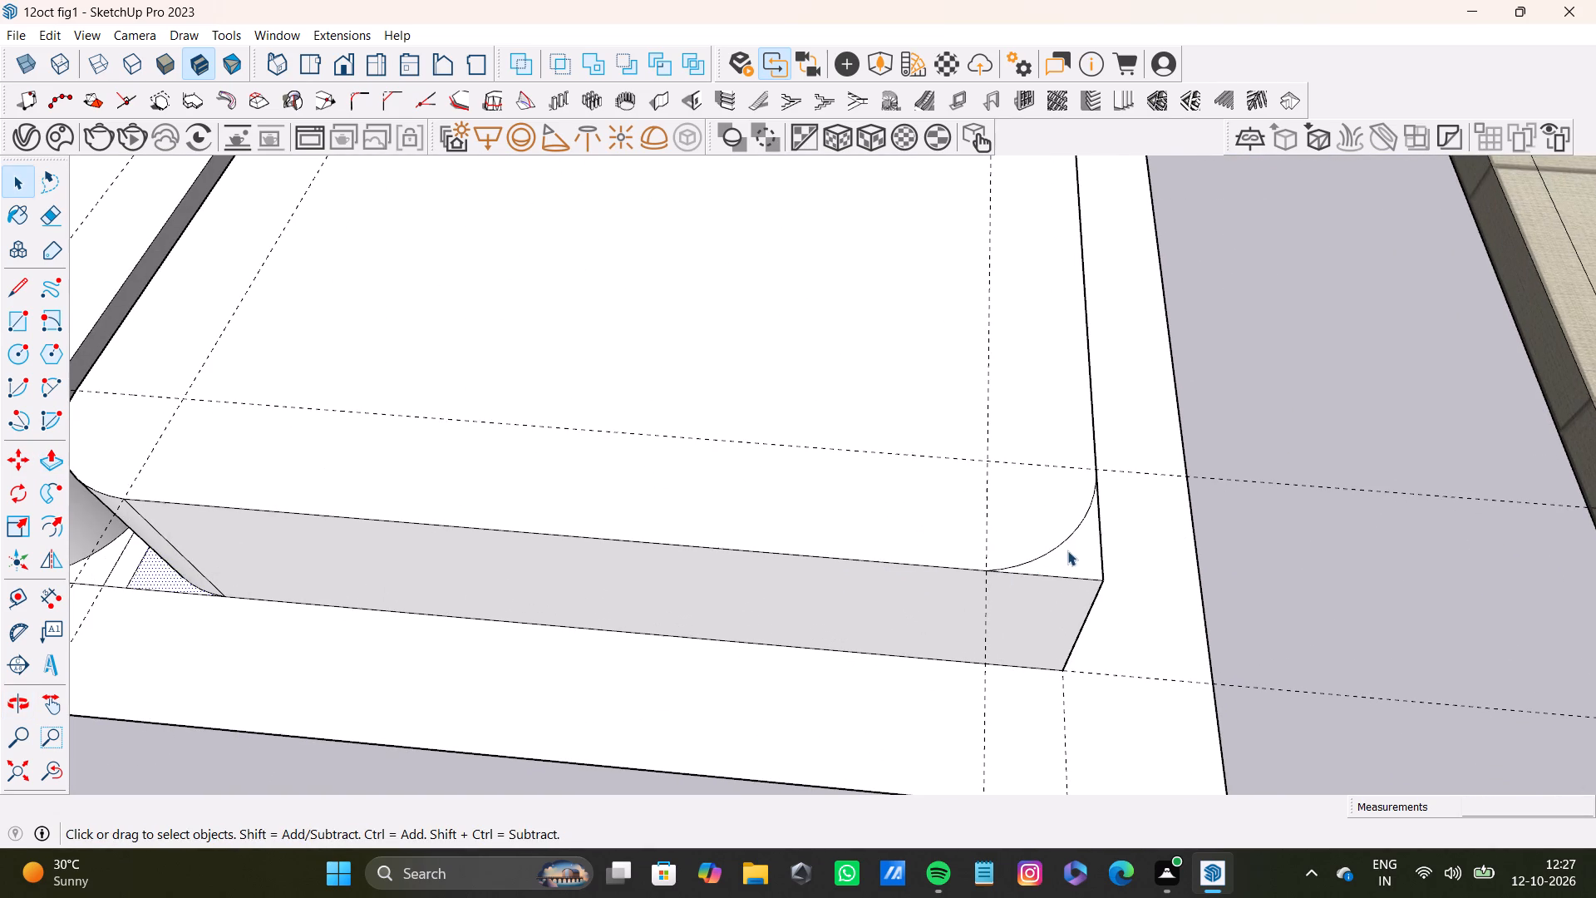
pyautogui.click(1070, 562)
pyautogui.press('p')
pyautogui.moveTo(1070, 565); pyautogui.dragTo(1053, 708)
pyautogui.press('space')
# Draw a rectangle between the guide intersections on top of the block farther from the desk, inset from its rounded edges.
pyautogui.scroll(-7, 871, 614)
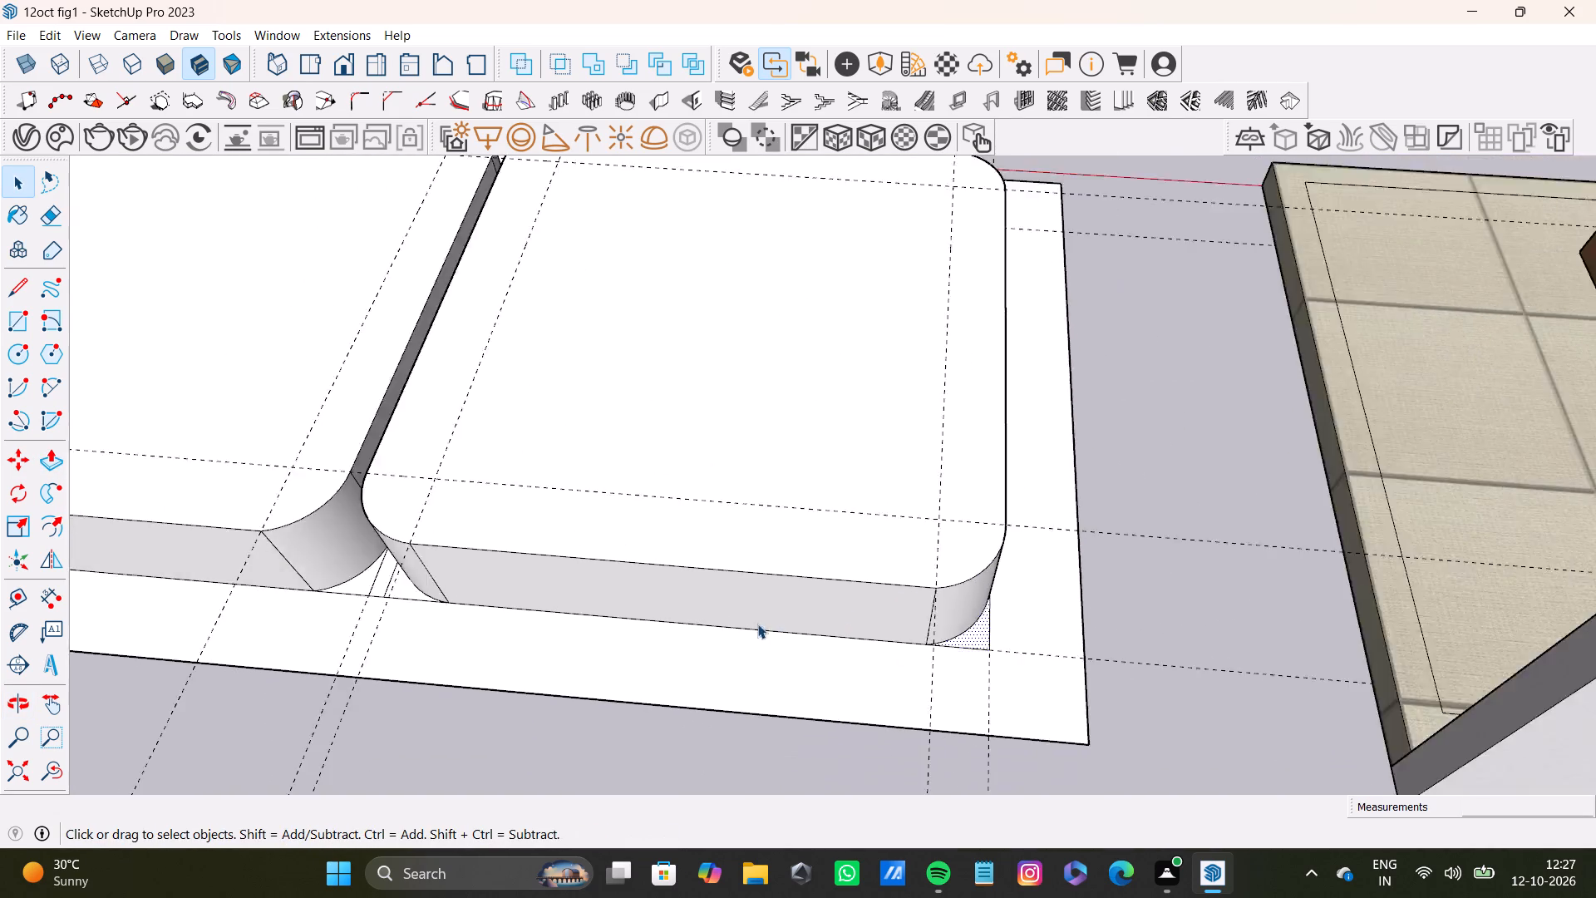
pyautogui.scroll(-8, 757, 624)
pyautogui.moveTo(642, 616); pyautogui.dragTo(712, 749, button='middle')
pyautogui.scroll(-5, 589, 648)
pyautogui.keyDown('shift'); pyautogui.moveTo(592, 626); pyautogui.dragTo(834, 585, button='middle'); pyautogui.keyUp('shift')
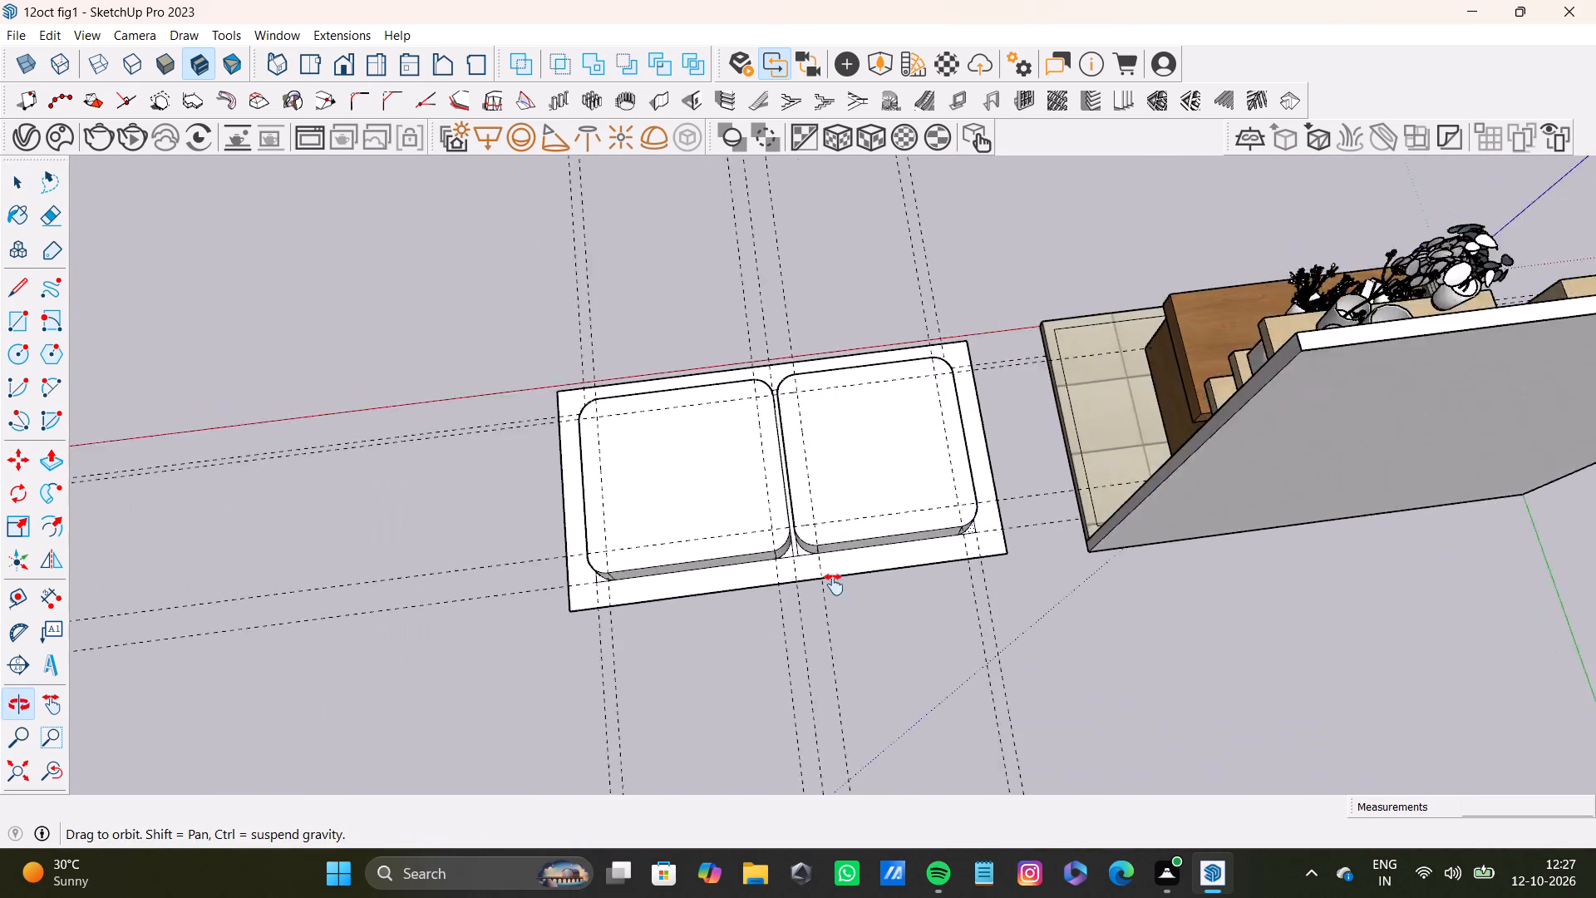
pyautogui.keyDown('shift'); pyautogui.moveTo(834, 585); pyautogui.dragTo(791, 606, button='middle'); pyautogui.keyUp('shift')
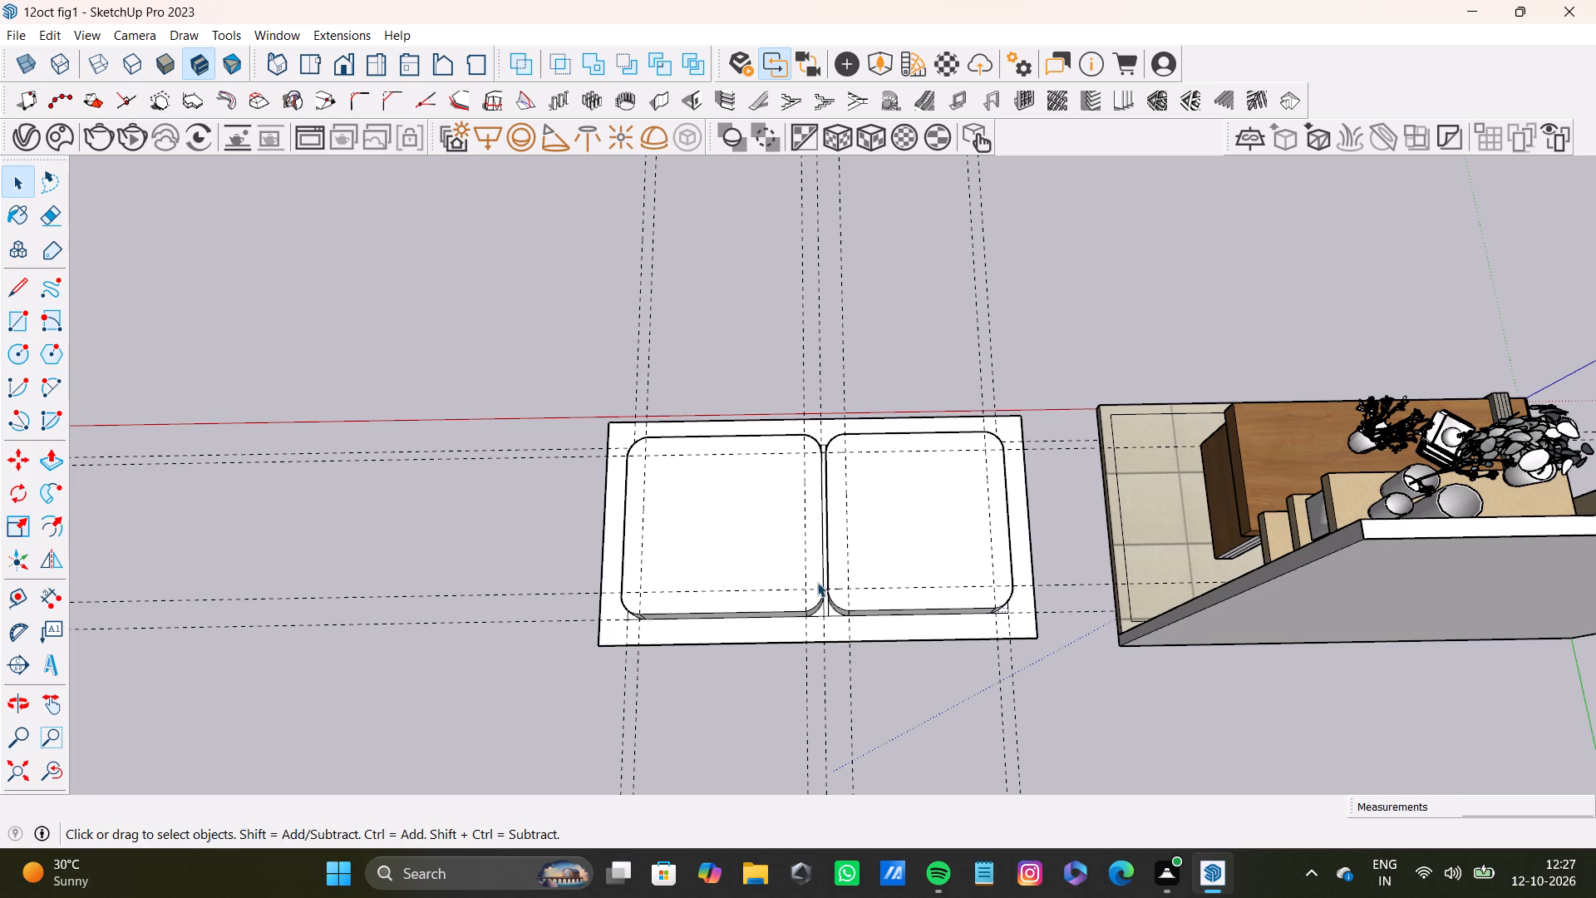
pyautogui.click(17, 320)
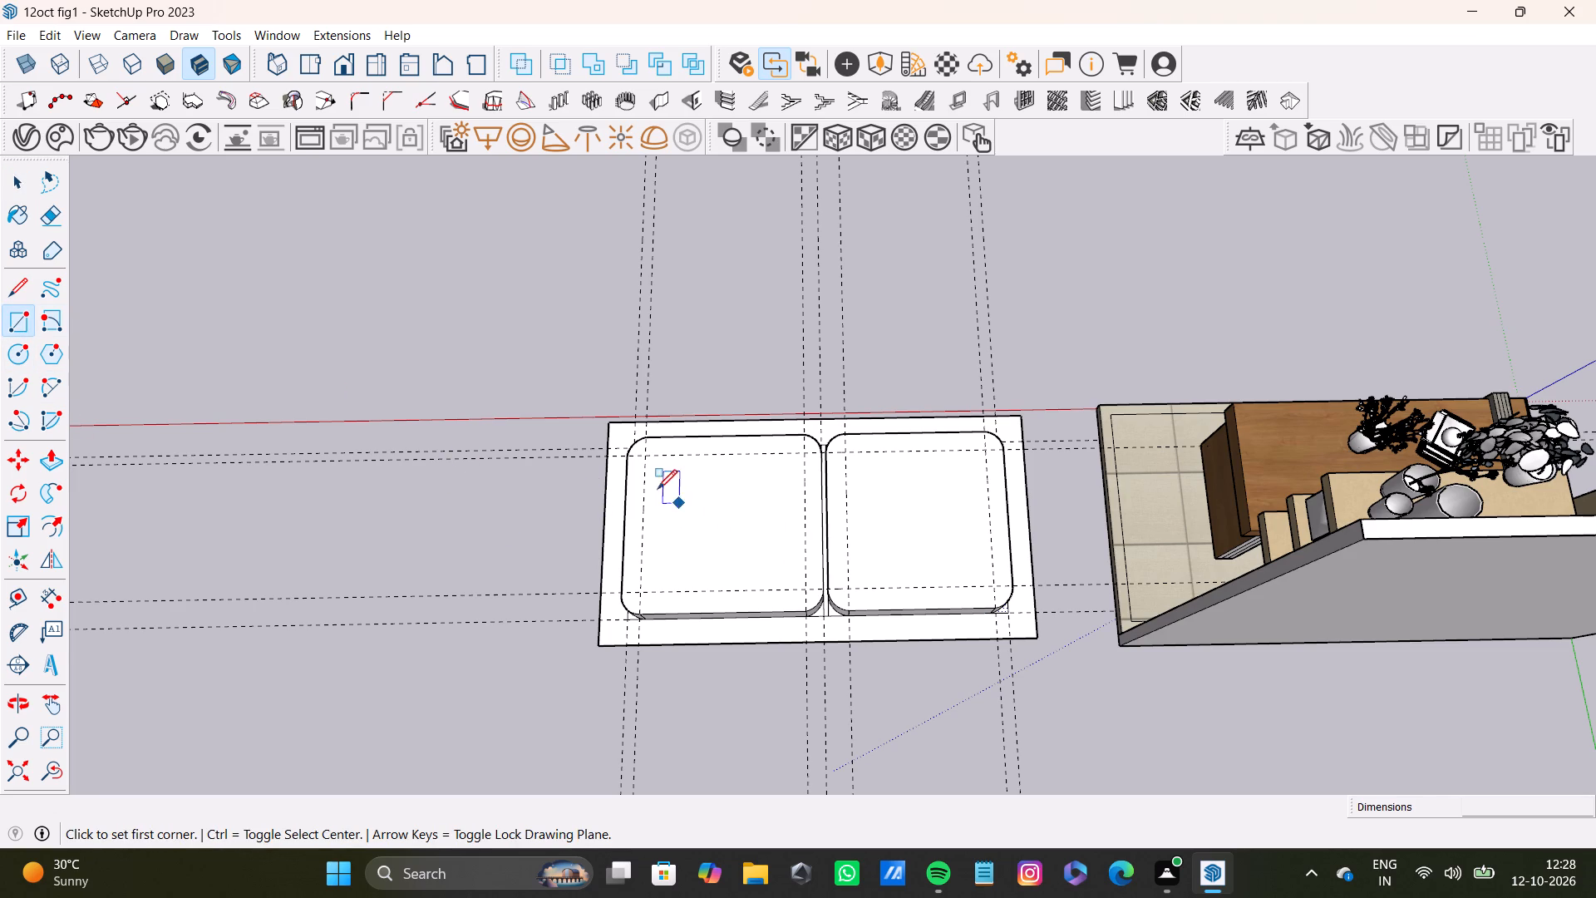
pyautogui.scroll(8, 658, 486)
pyautogui.click(646, 442)
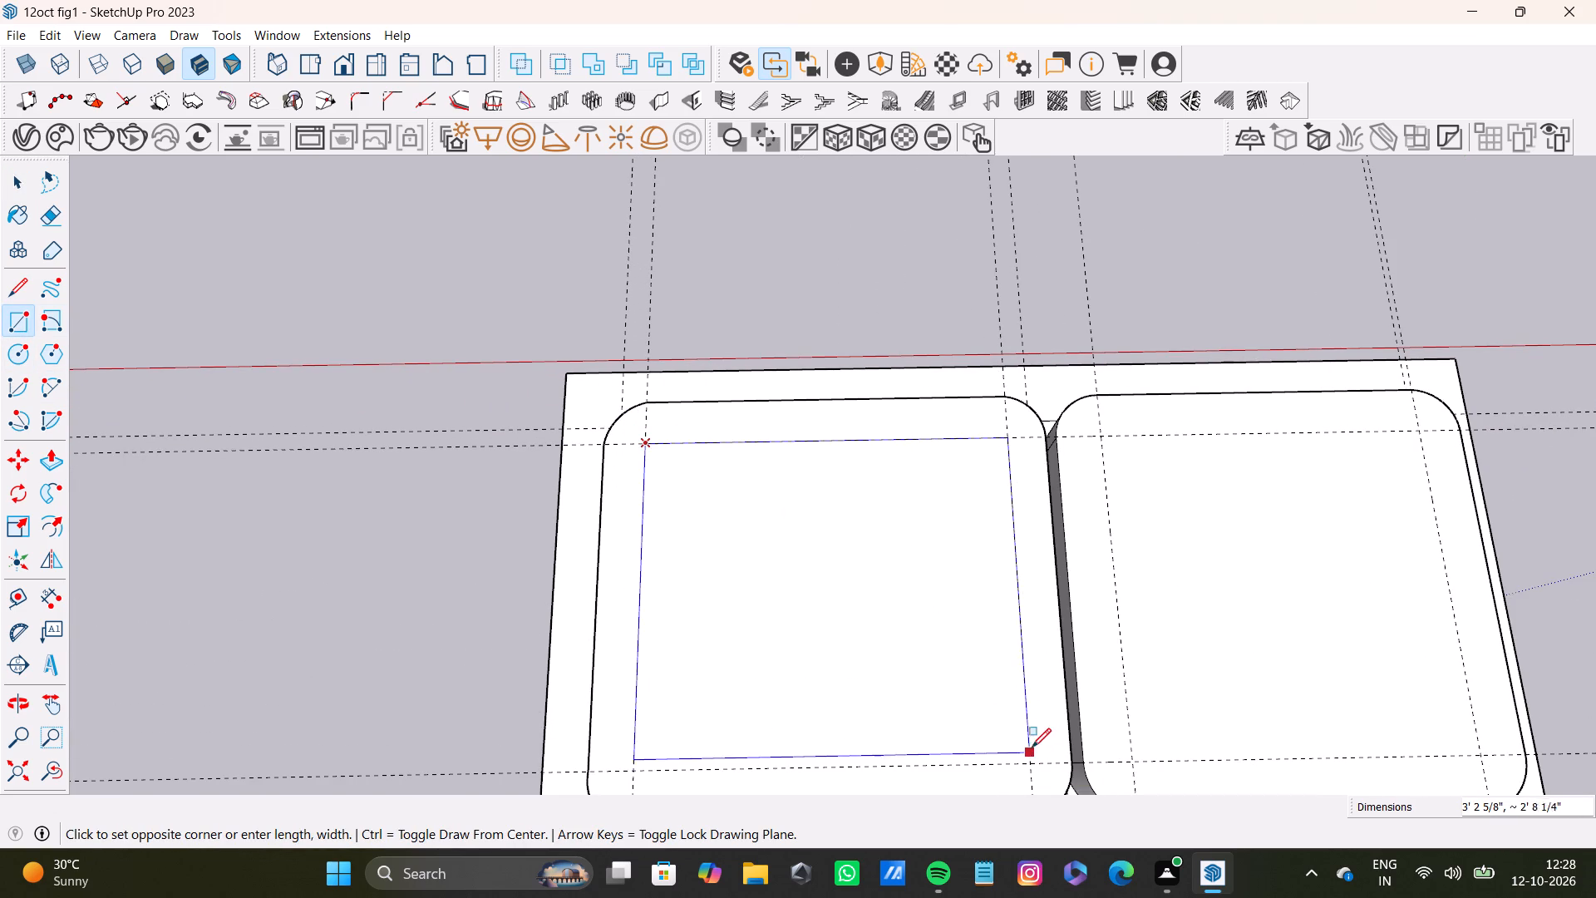
pyautogui.moveTo(975, 718); pyautogui.dragTo(782, 550, button='middle')
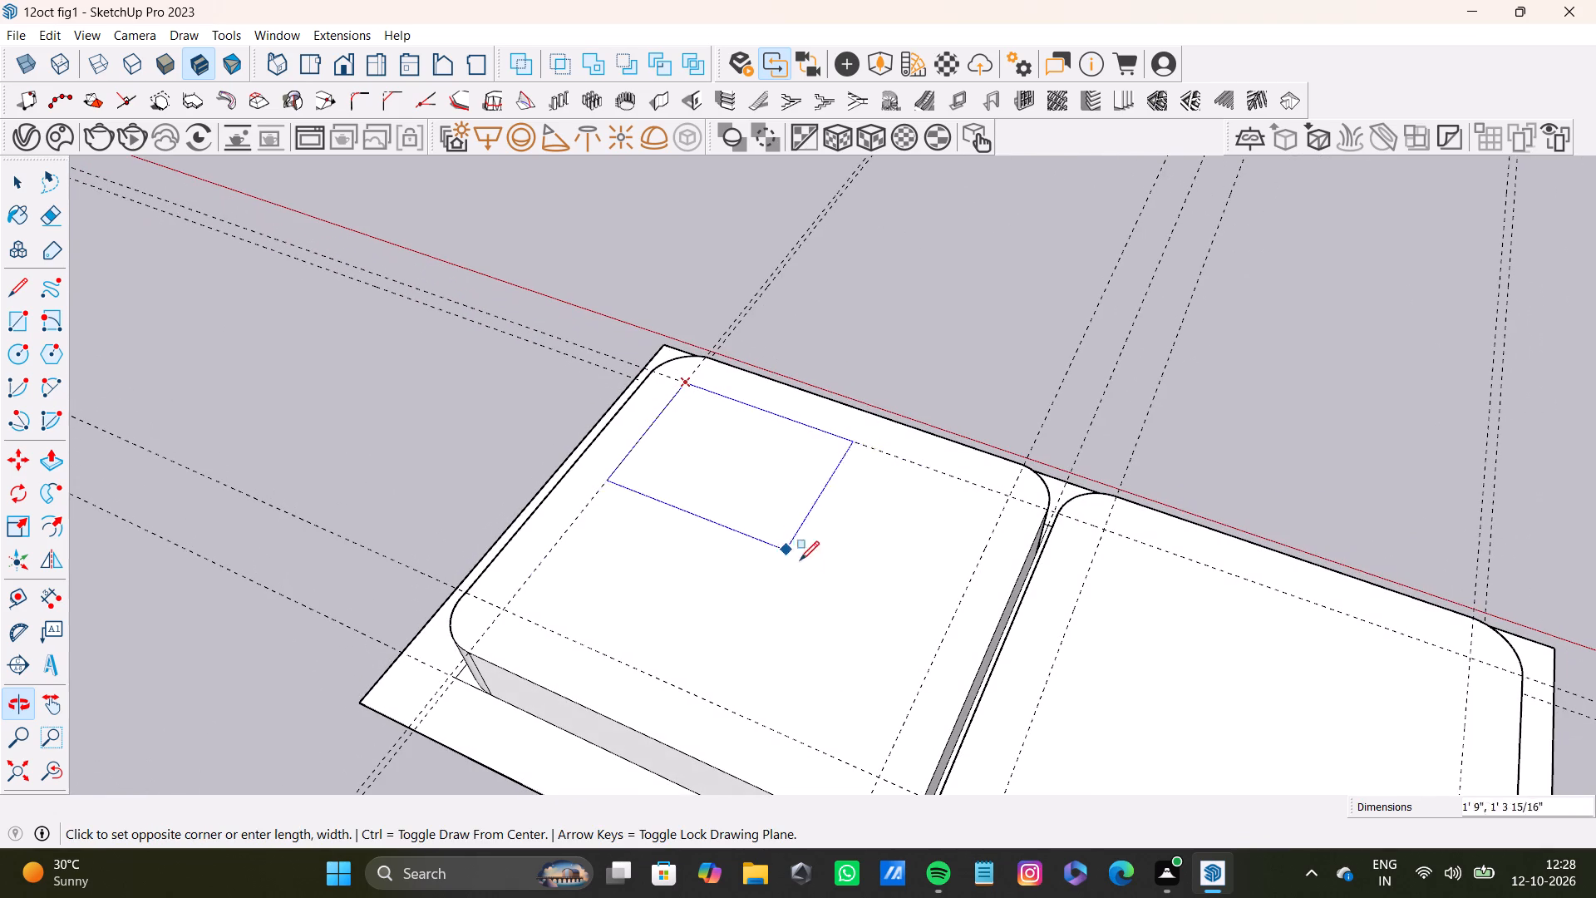
pyautogui.click(883, 772)
# Draw a matching inset rectangle between the guide intersections on top of the block nearer the desk.
pyautogui.scroll(-5, 742, 719)
pyautogui.moveTo(742, 719); pyautogui.dragTo(874, 657, button='middle')
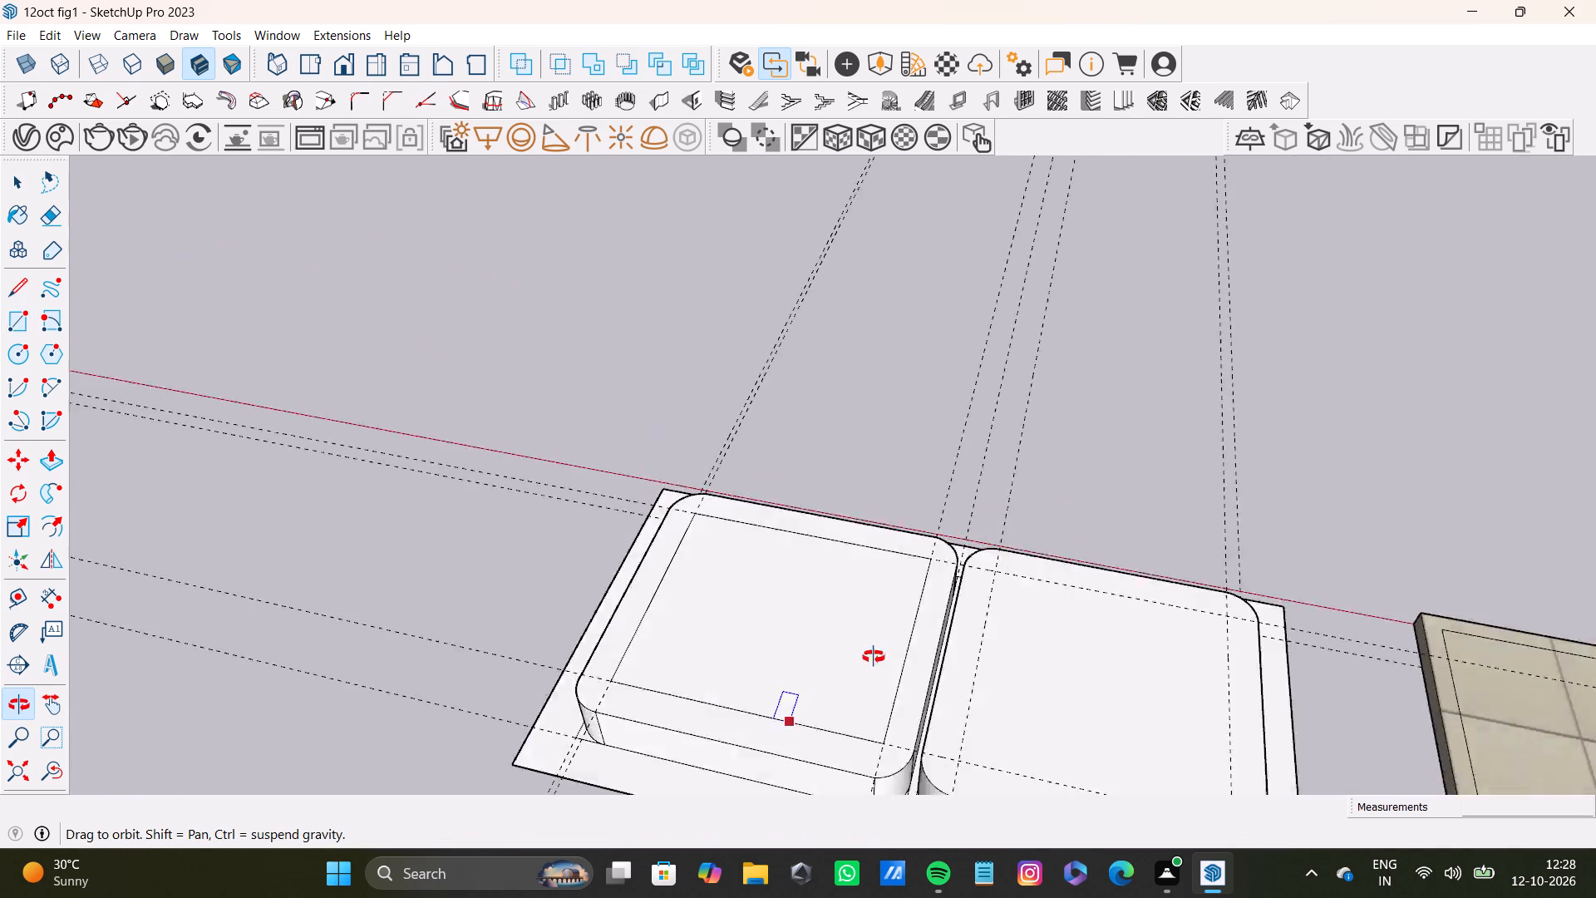
pyautogui.moveTo(874, 657); pyautogui.dragTo(968, 749, button='middle')
pyautogui.click(1000, 521)
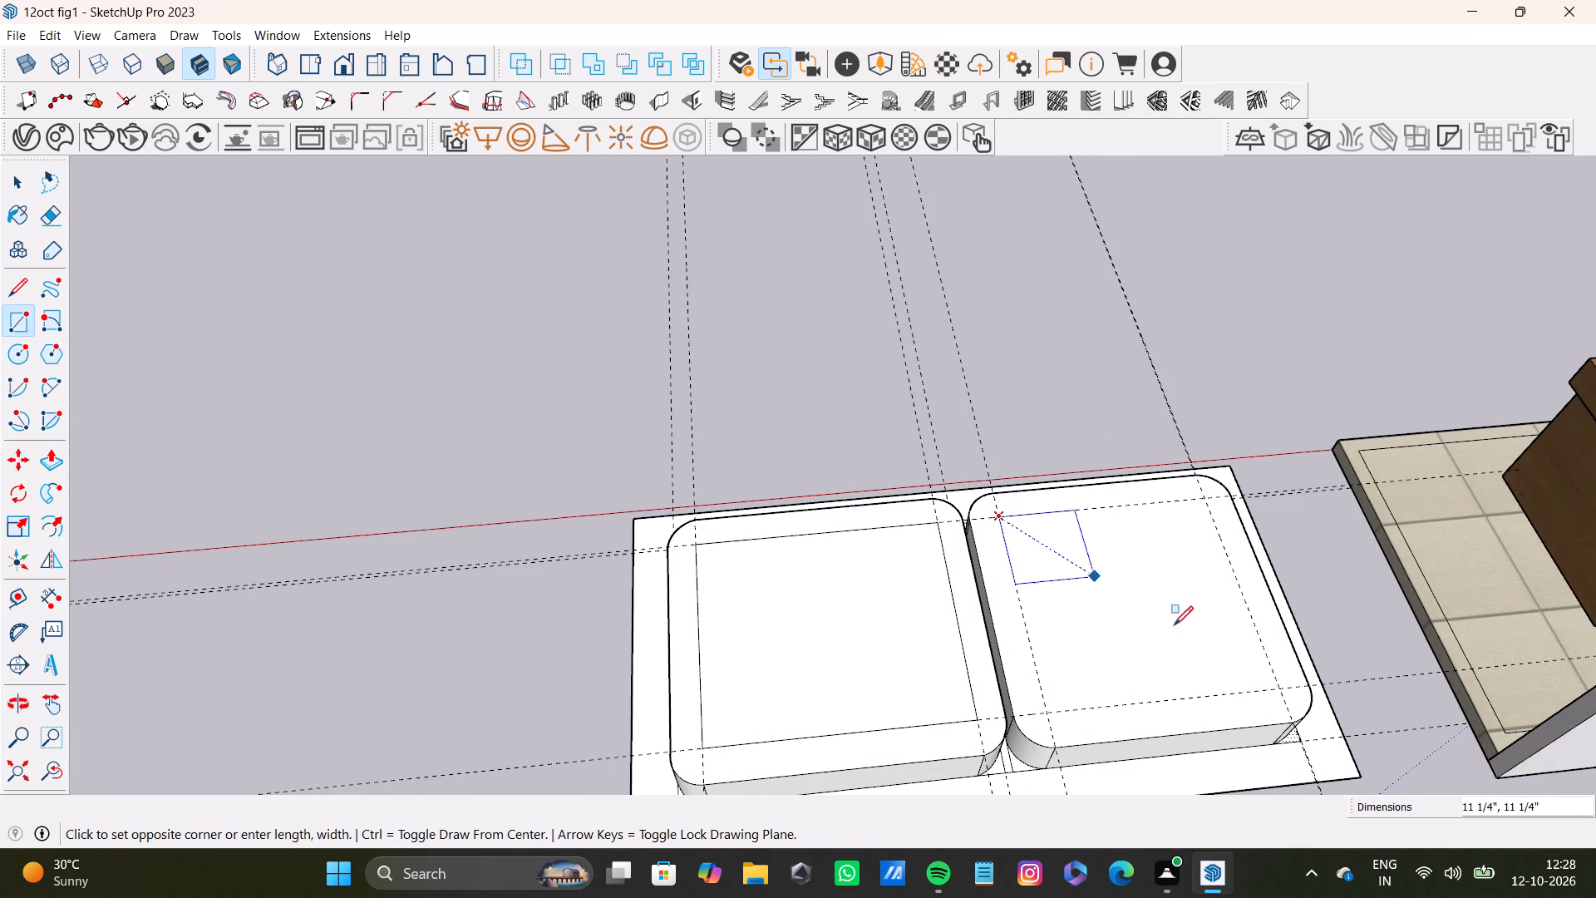
pyautogui.click(1280, 691)
# Push/Pull the inset rectangle on the block farther from the desk down about 9 3/16" to form a recess.
pyautogui.scroll(-4, 990, 659)
pyautogui.moveTo(973, 657); pyautogui.dragTo(929, 538, button='middle')
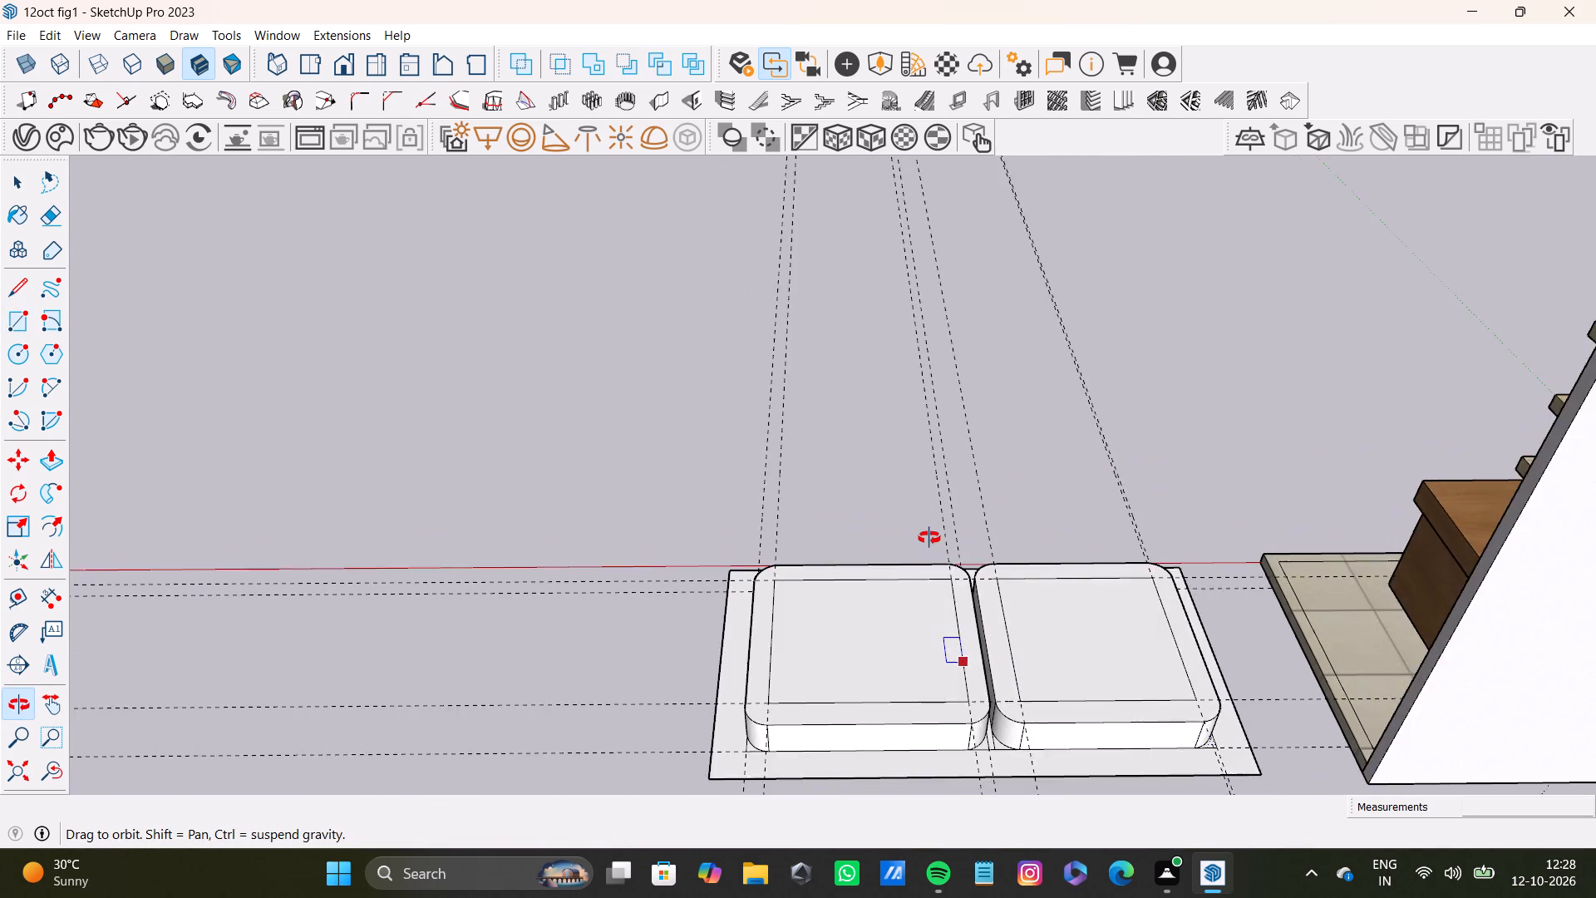
pyautogui.moveTo(929, 538); pyautogui.dragTo(918, 501, button='middle')
pyautogui.press('space')
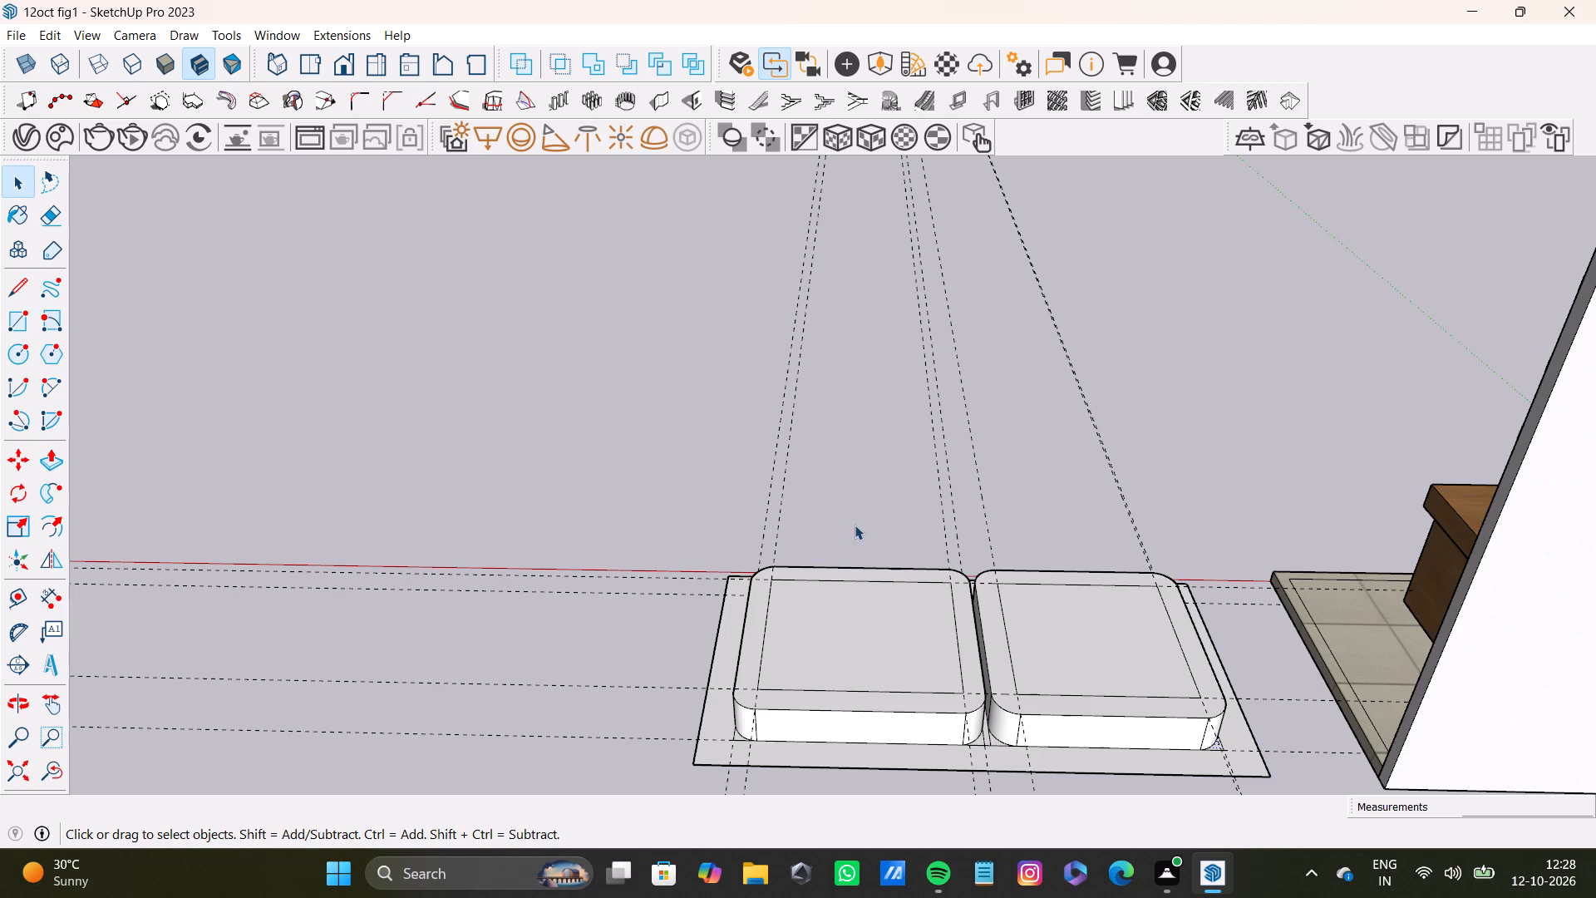
pyautogui.click(885, 650)
pyautogui.press('p')
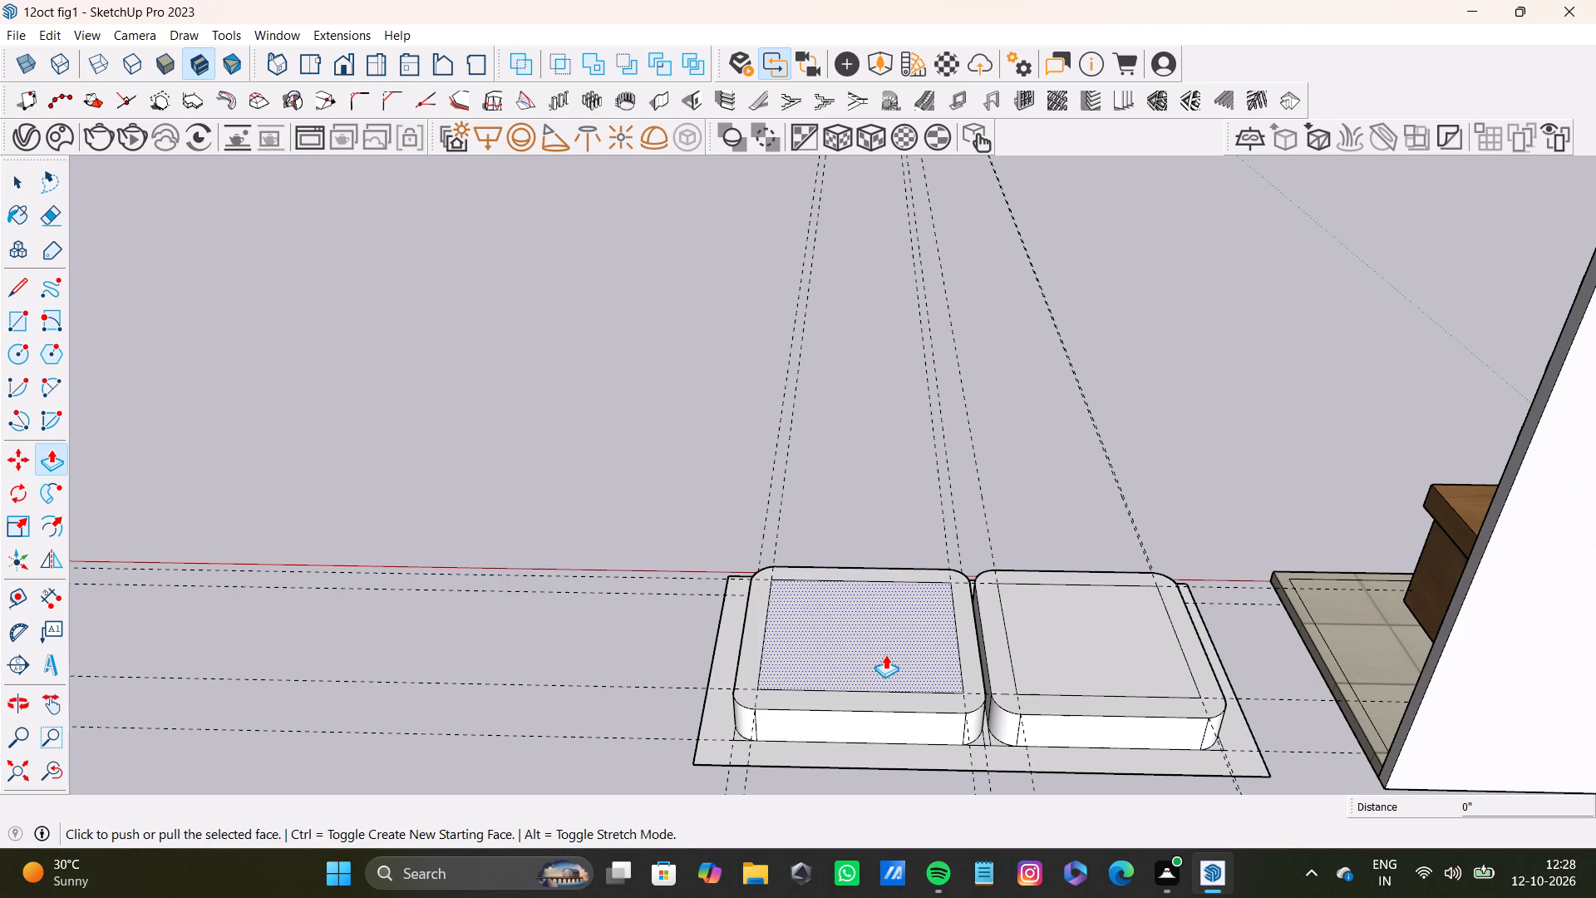
pyautogui.moveTo(885, 654); pyautogui.dragTo(890, 689)
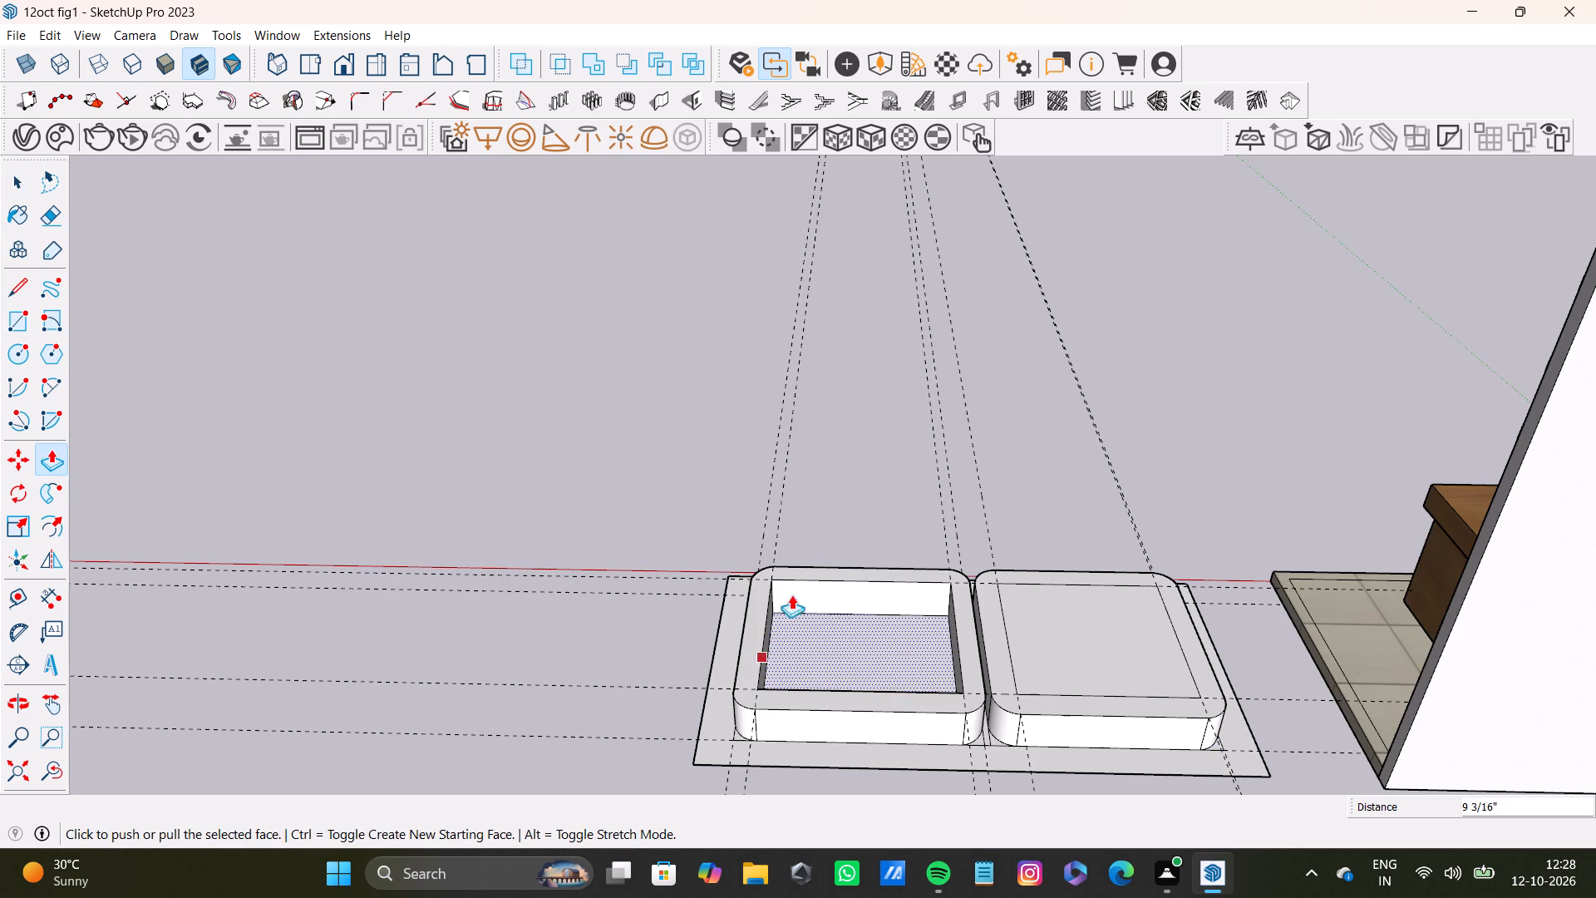
# Push/Pull the inset rectangle on the block nearer the desk down about 9 1/8" to form a recess.
pyautogui.scroll(-5, 970, 731)
pyautogui.moveTo(973, 689); pyautogui.dragTo(975, 727, button='middle')
pyautogui.scroll(-4, 974, 726)
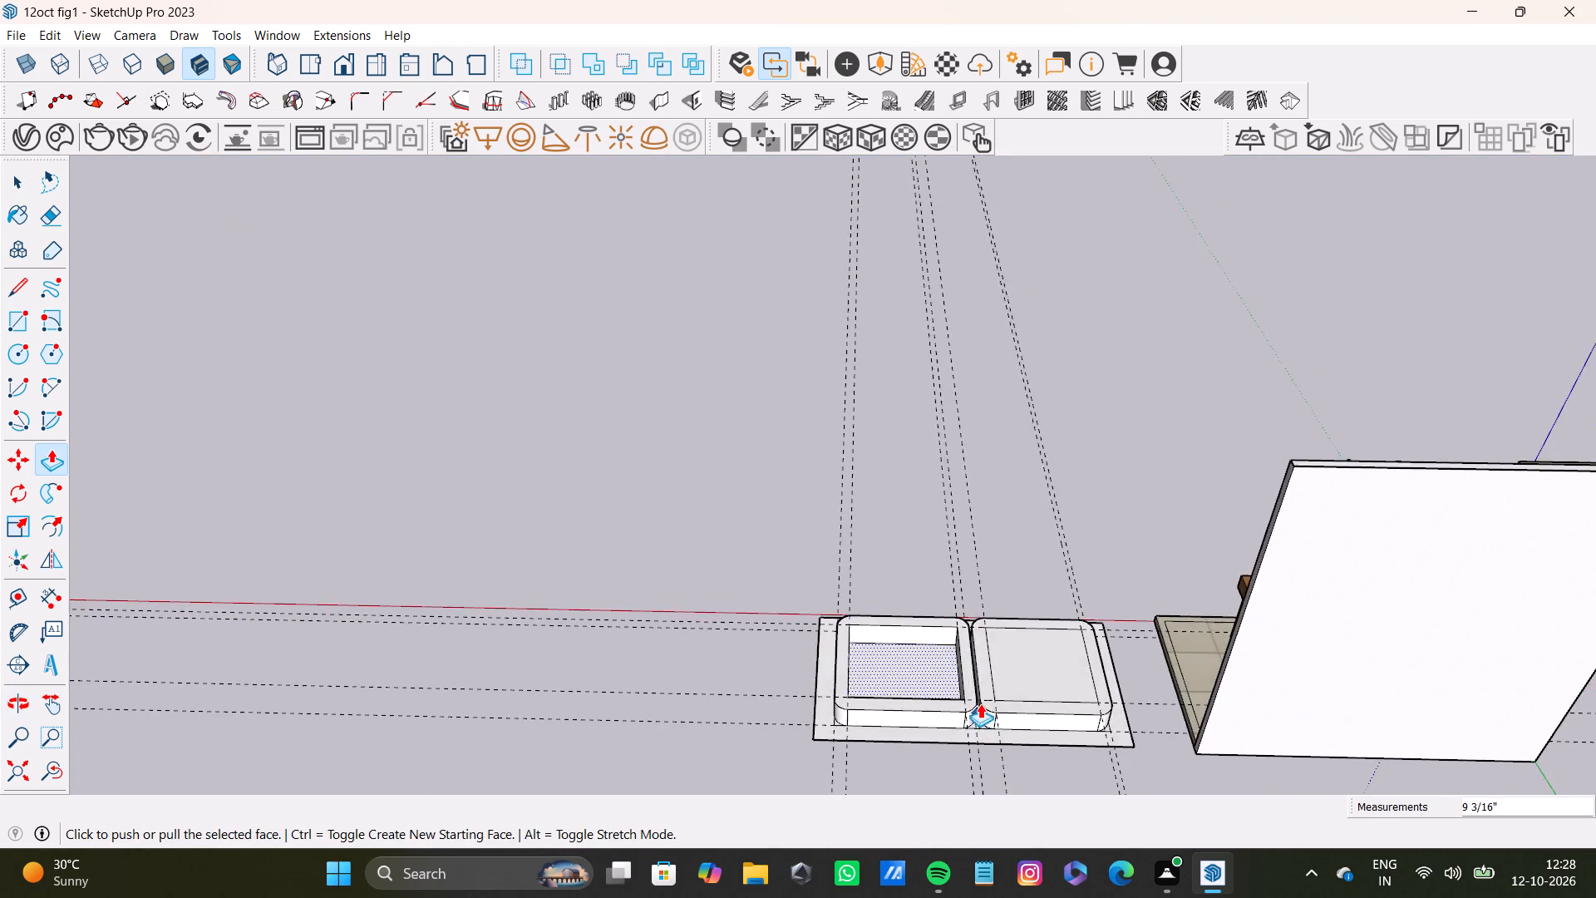
pyautogui.scroll(-6, 980, 703)
pyautogui.scroll(17, 978, 690)
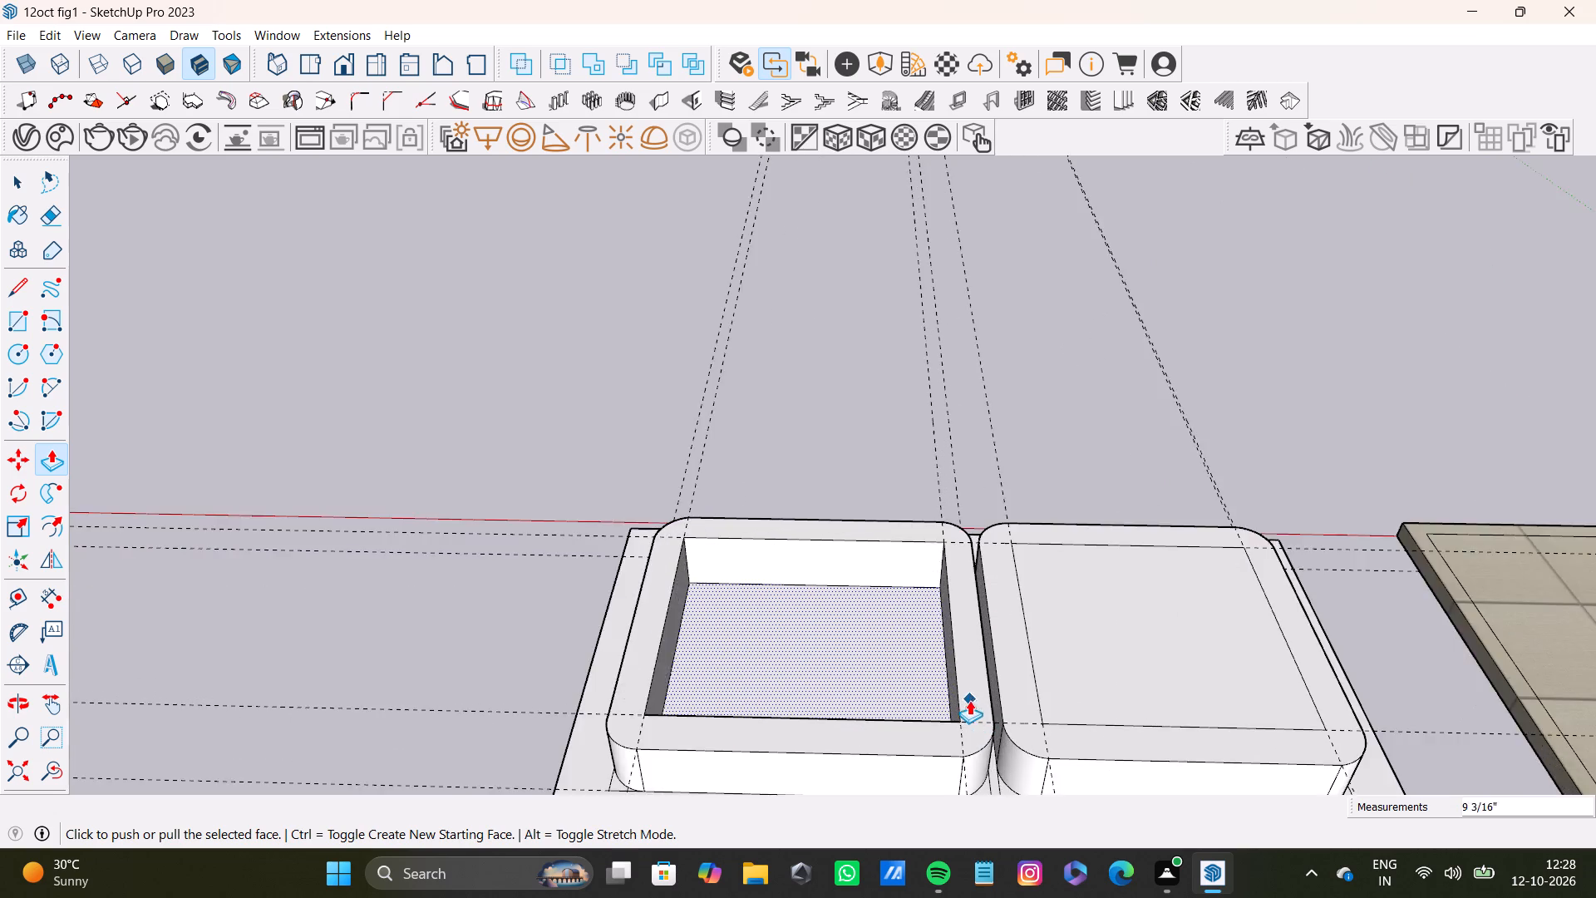
pyautogui.scroll(5, 969, 700)
pyautogui.scroll(-8, 1110, 629)
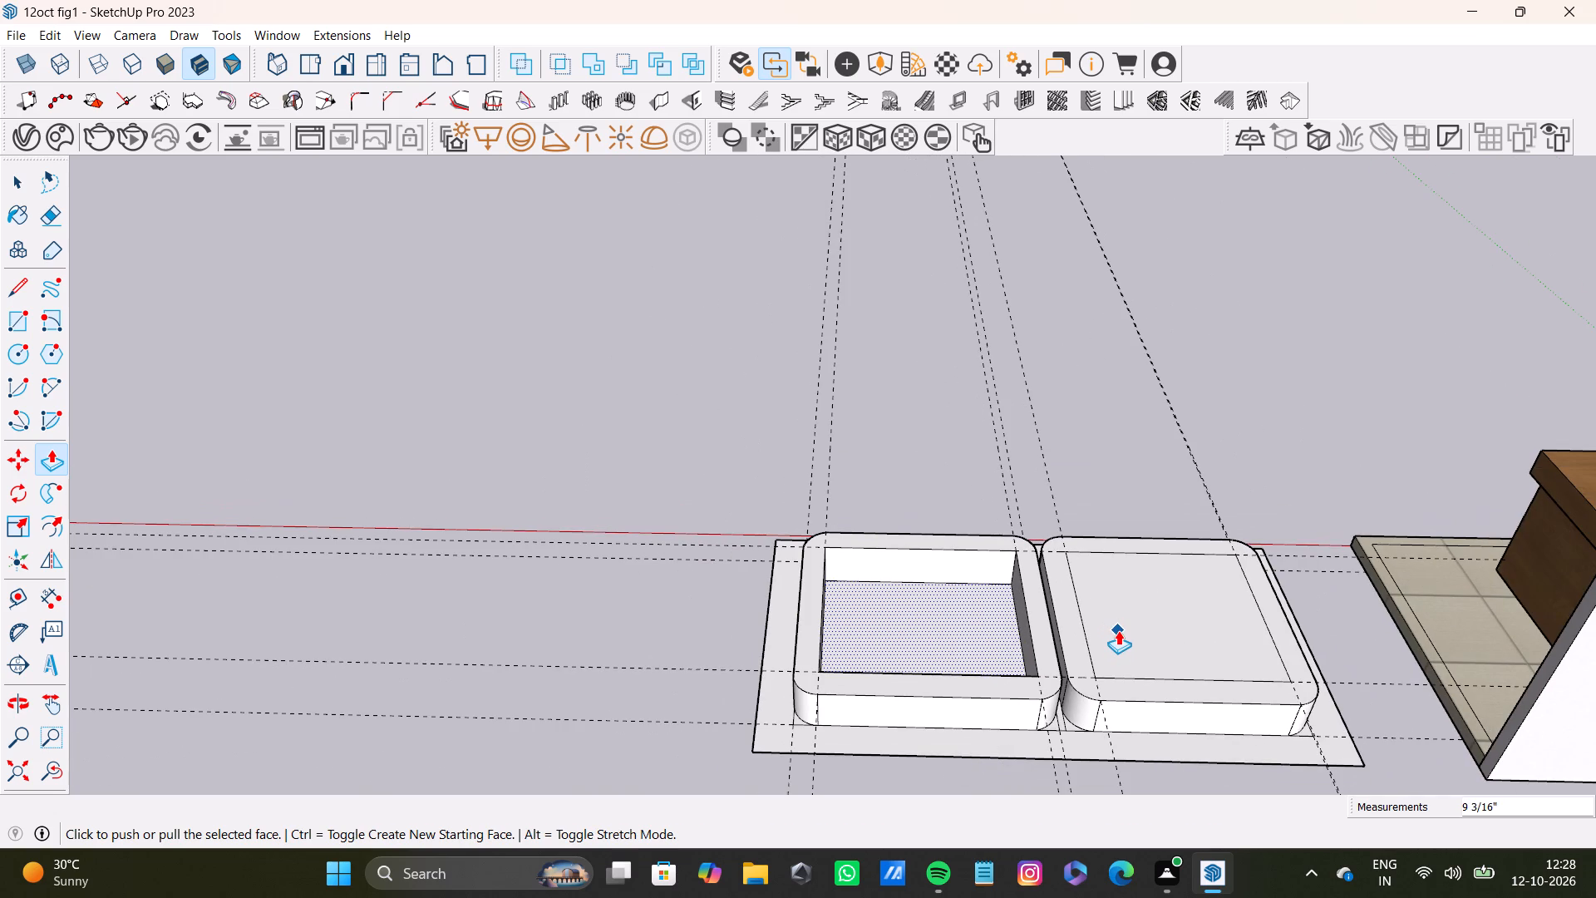
pyautogui.keyDown('shift'); pyautogui.moveTo(1140, 644); pyautogui.dragTo(1035, 610, button='middle'); pyautogui.keyUp('shift')
pyautogui.press('space')
pyautogui.click(1042, 603)
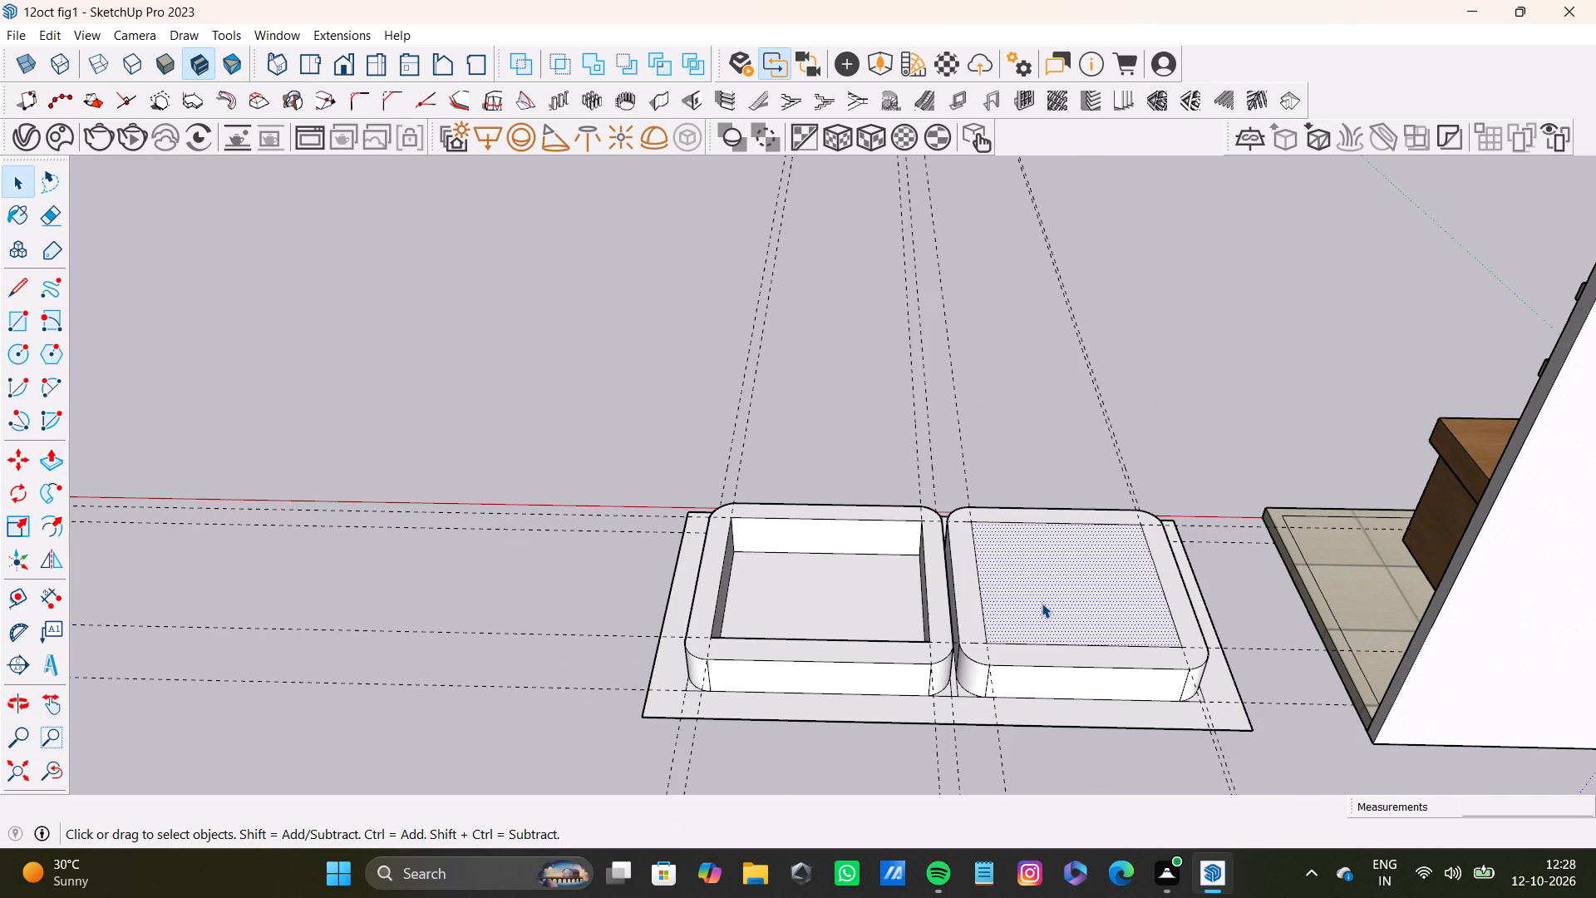
pyautogui.press('p')
pyautogui.moveTo(1040, 604); pyautogui.dragTo(982, 646)
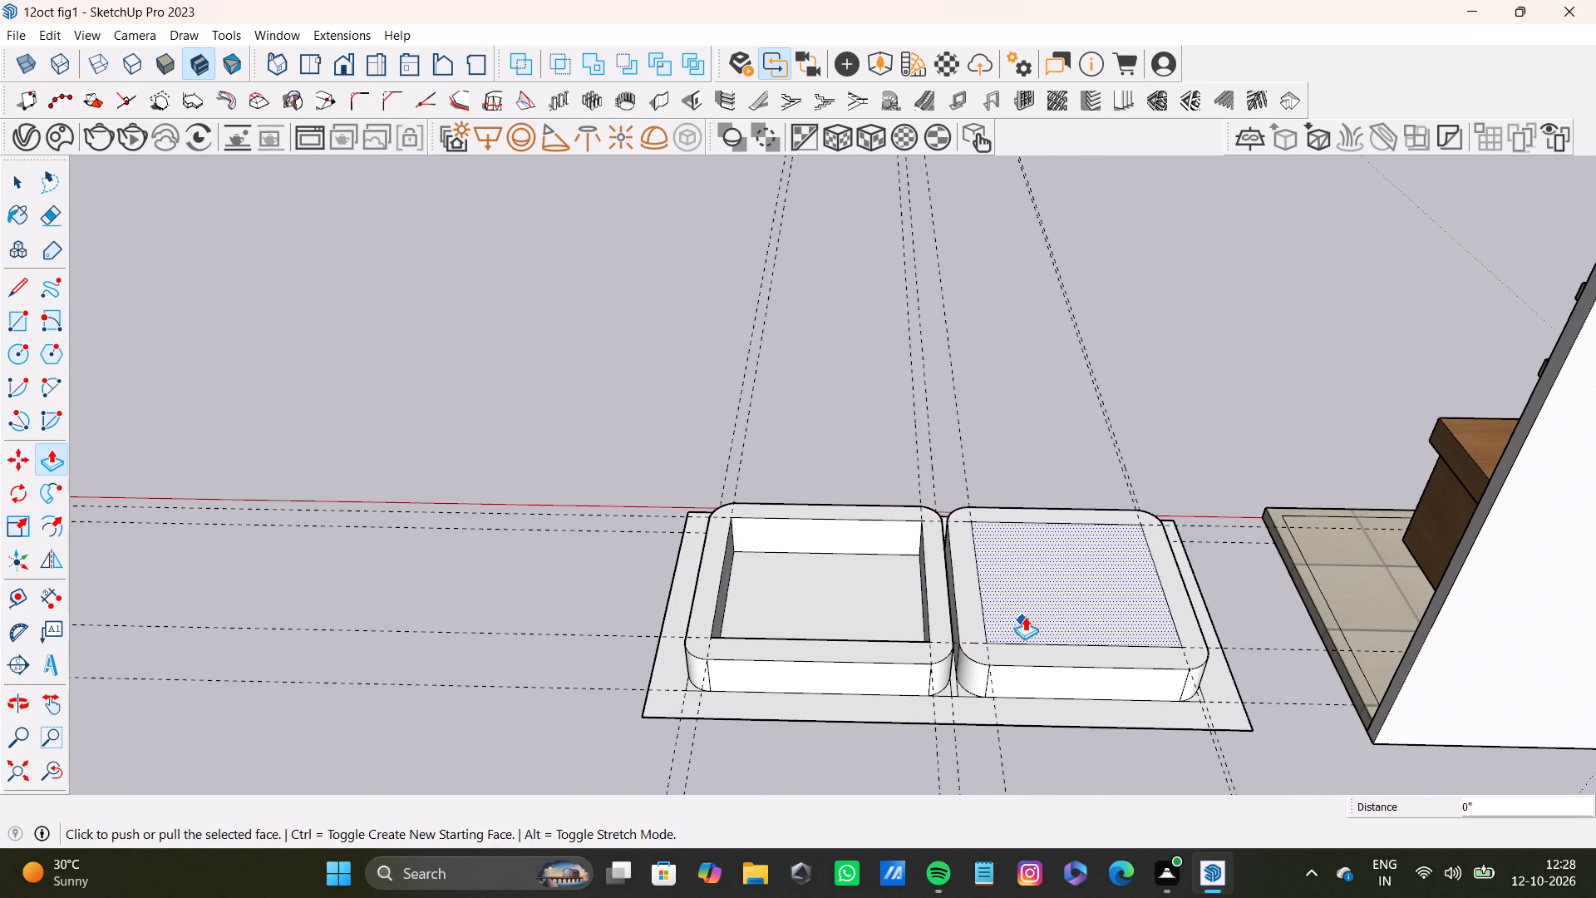
pyautogui.moveTo(1025, 616); pyautogui.dragTo(1022, 652)
# Examine the two recessed blocks from several angles, including their inner walls and floors.
pyautogui.scroll(-4, 1018, 653)
pyautogui.moveTo(993, 691); pyautogui.dragTo(1398, 599, button='middle')
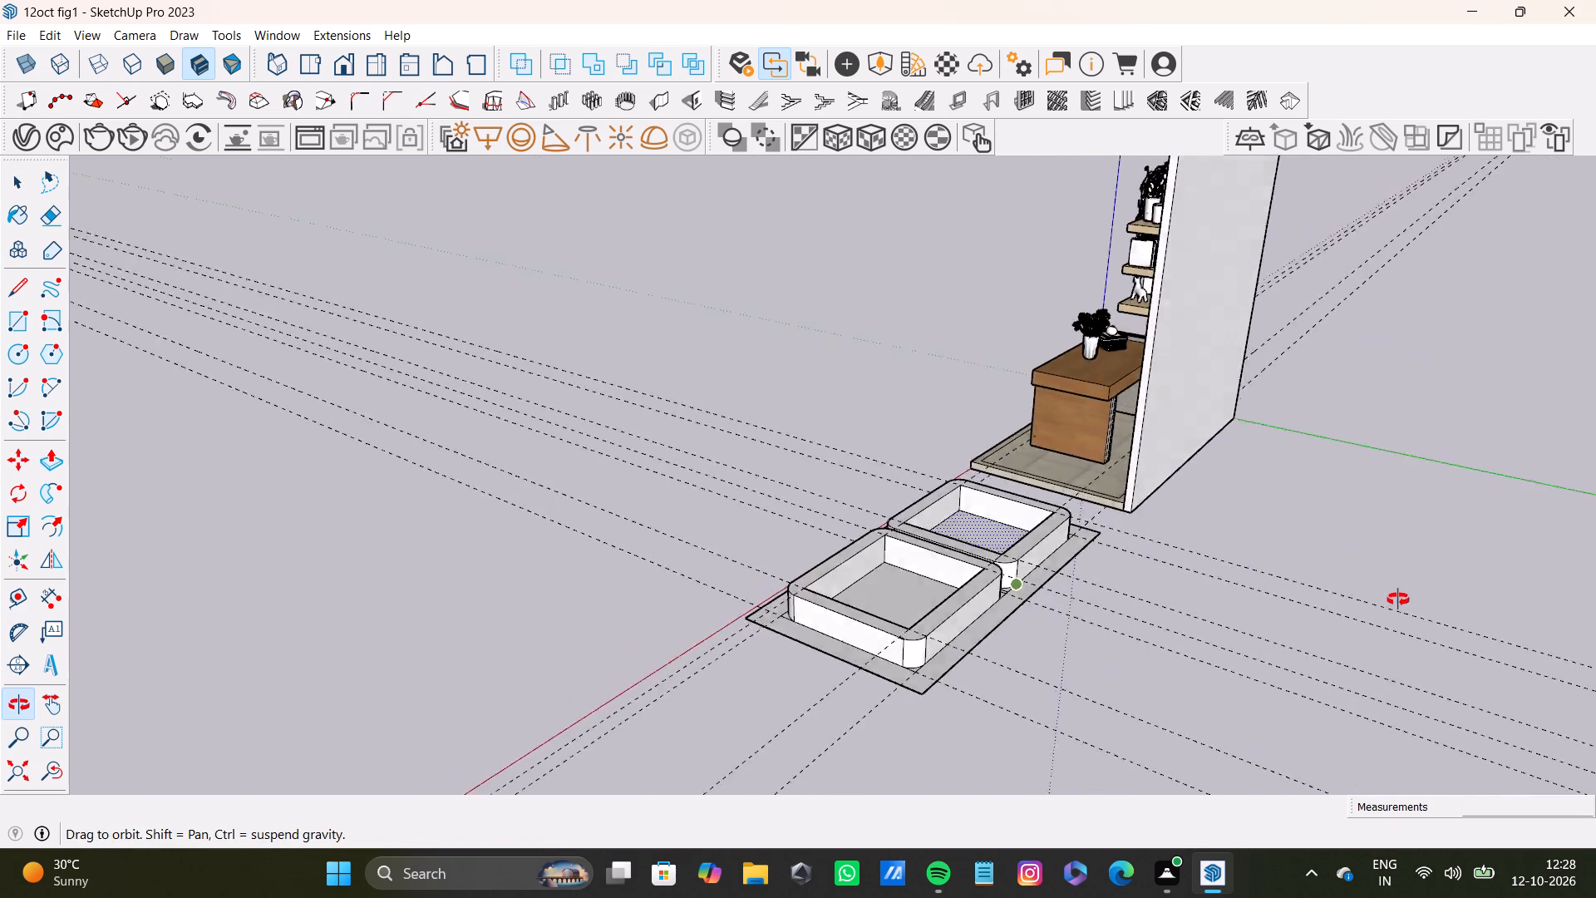
pyautogui.moveTo(1398, 599); pyautogui.dragTo(1278, 556, button='middle')
pyautogui.scroll(9, 848, 563)
pyautogui.scroll(-8, 878, 652)
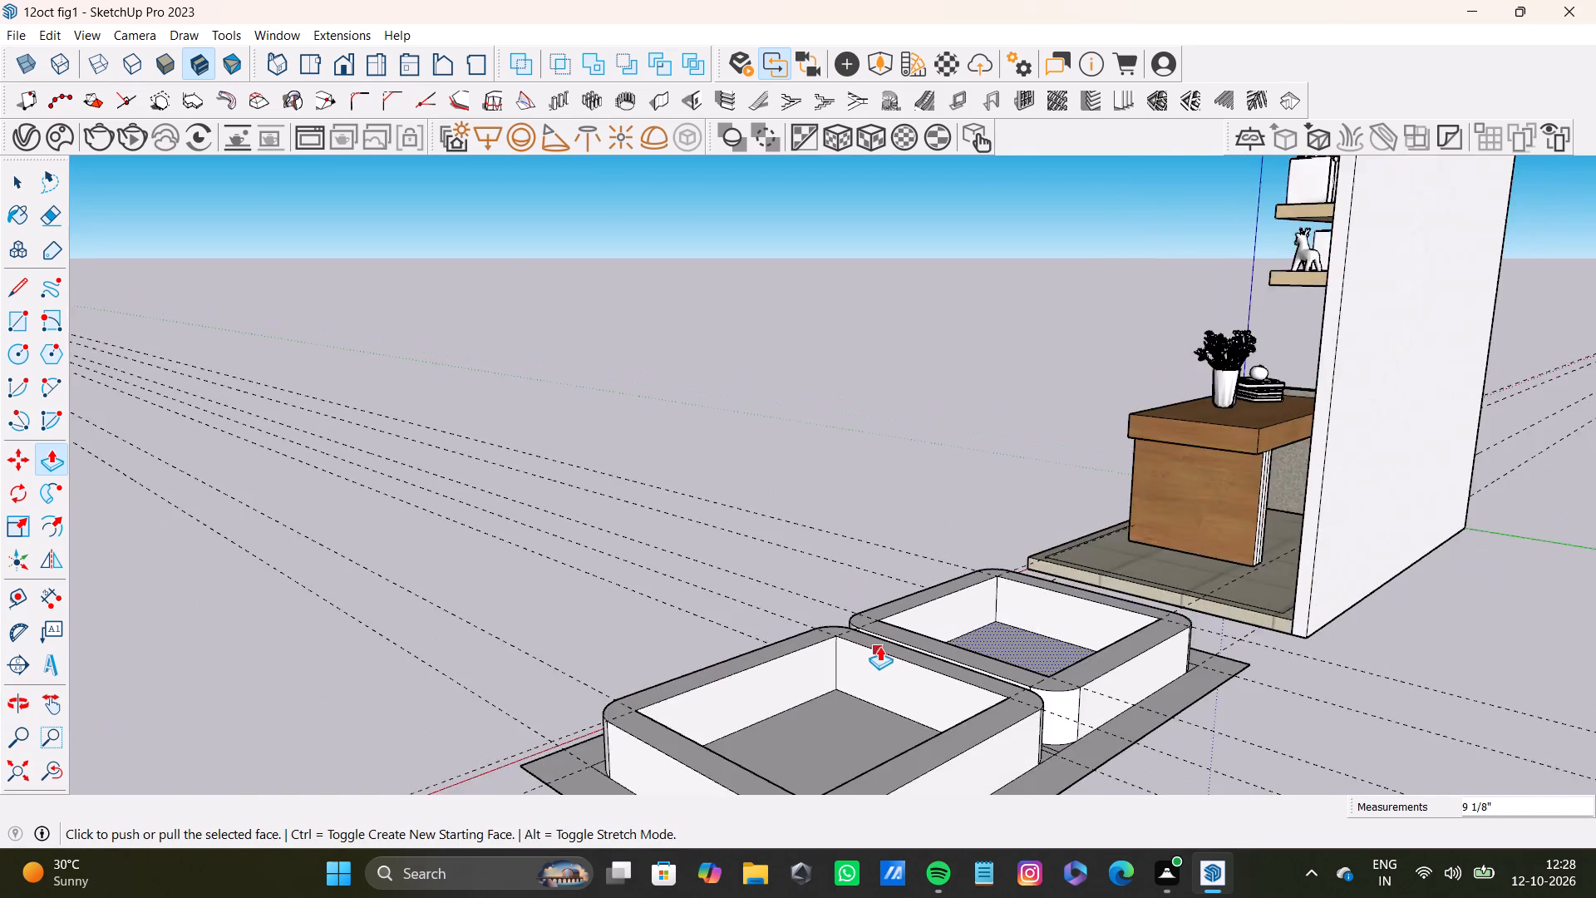
pyautogui.scroll(-2, 879, 646)
pyautogui.keyDown('shift'); pyautogui.moveTo(890, 697); pyautogui.dragTo(1147, 789, button='middle'); pyautogui.keyUp('shift')
pyautogui.scroll(5, 1071, 641)
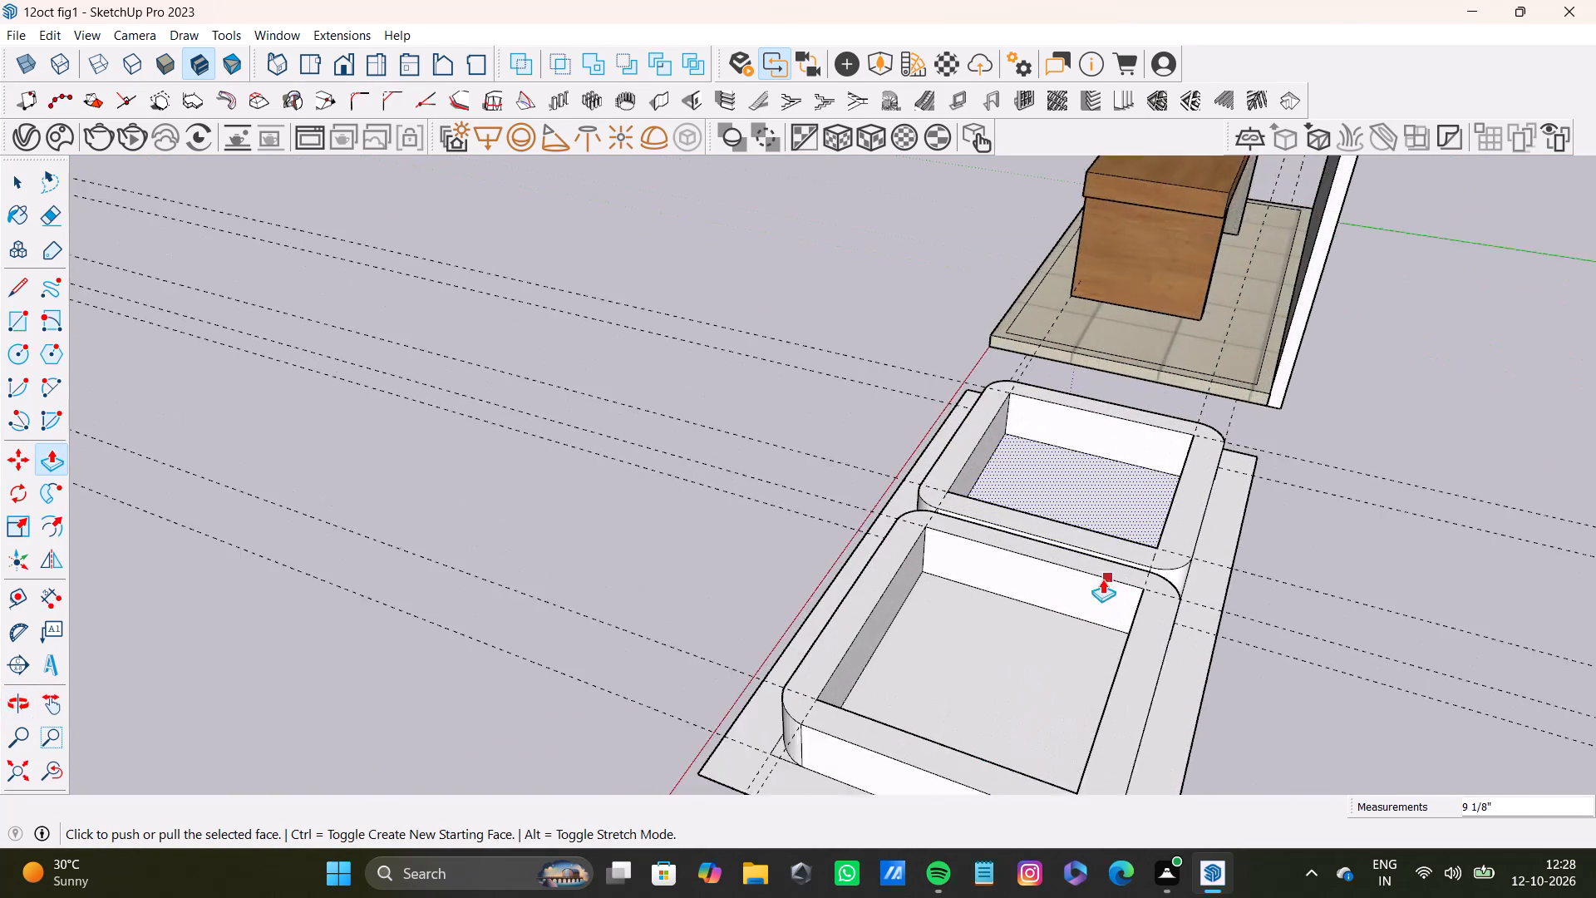
pyautogui.scroll(4, 1102, 579)
pyautogui.moveTo(1170, 559); pyautogui.dragTo(697, 733, button='middle')
pyautogui.scroll(-4, 738, 689)
pyautogui.keyDown('shift'); pyautogui.moveTo(756, 677); pyautogui.dragTo(855, 550, button='middle'); pyautogui.keyUp('shift')
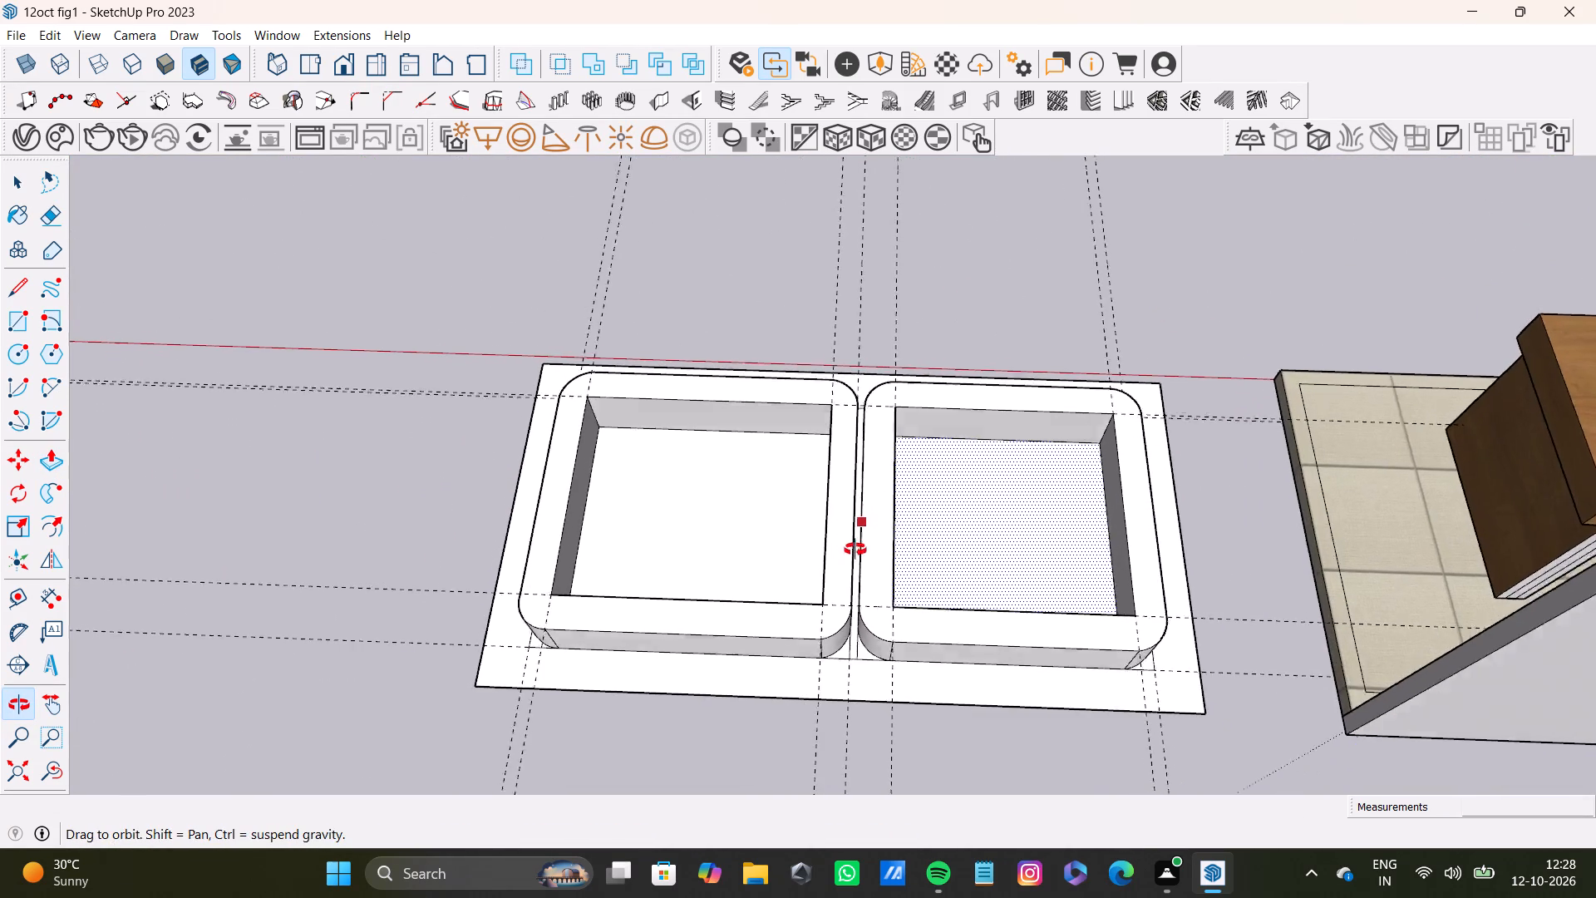
pyautogui.keyDown('shift'); pyautogui.moveTo(855, 550); pyautogui.dragTo(862, 572, button='middle'); pyautogui.keyUp('shift')
pyautogui.scroll(4, 951, 487)
pyautogui.scroll(-8, 932, 561)
pyautogui.keyDown('shift'); pyautogui.moveTo(913, 595); pyautogui.dragTo(952, 572, button='middle'); pyautogui.keyUp('shift')
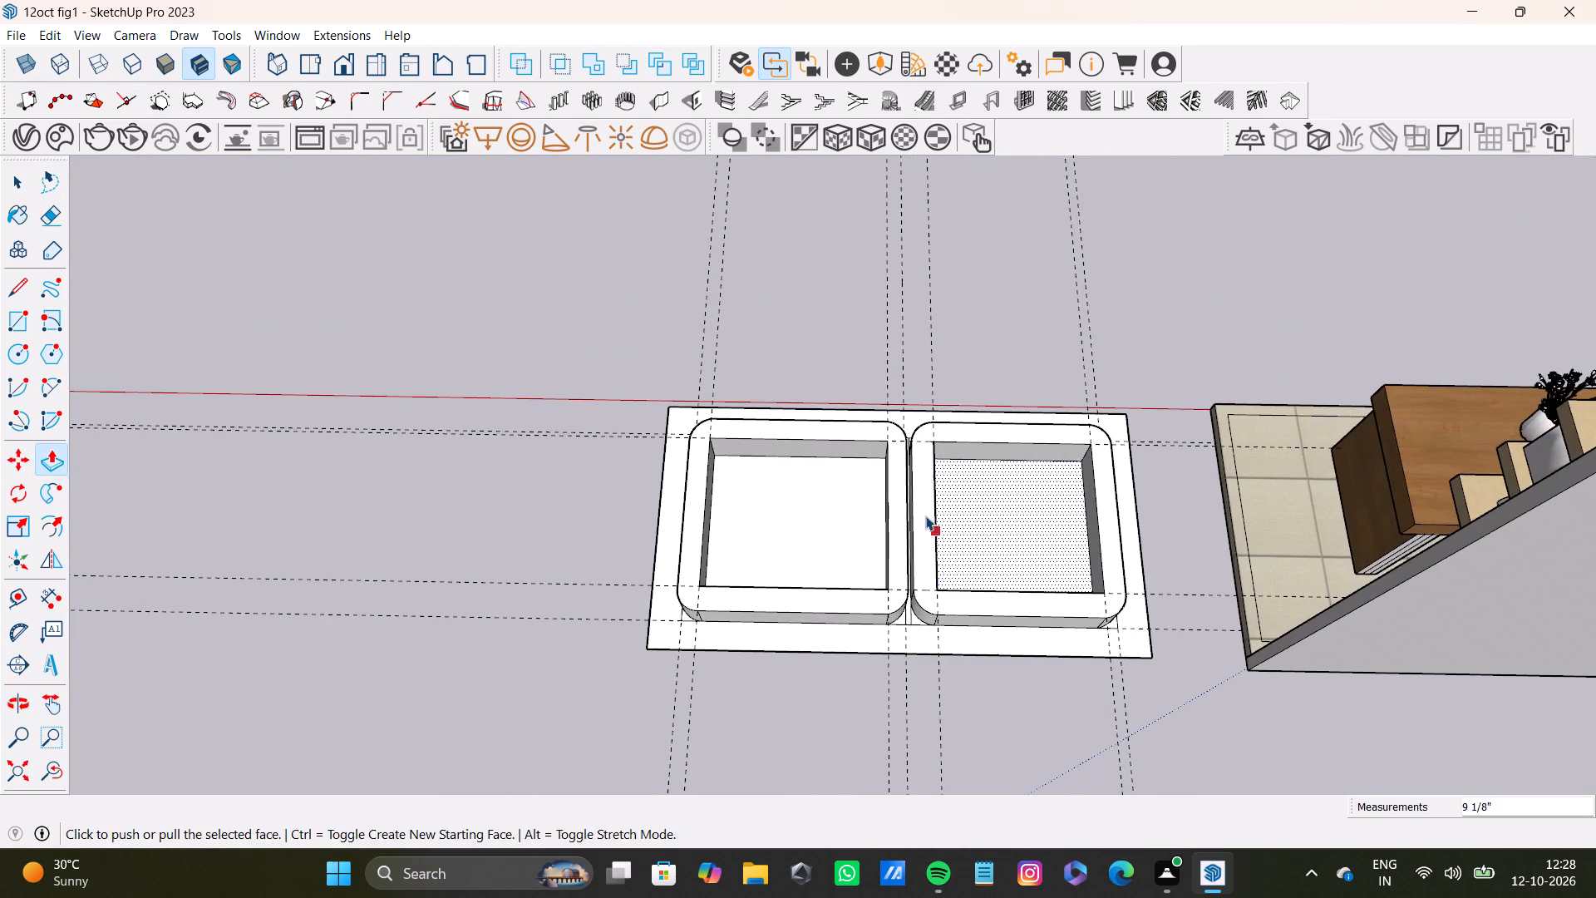
pyautogui.press('space')
pyautogui.scroll(5, 922, 512)
pyautogui.scroll(-9, 972, 579)
pyautogui.scroll(9, 987, 592)
pyautogui.scroll(-5, 992, 572)
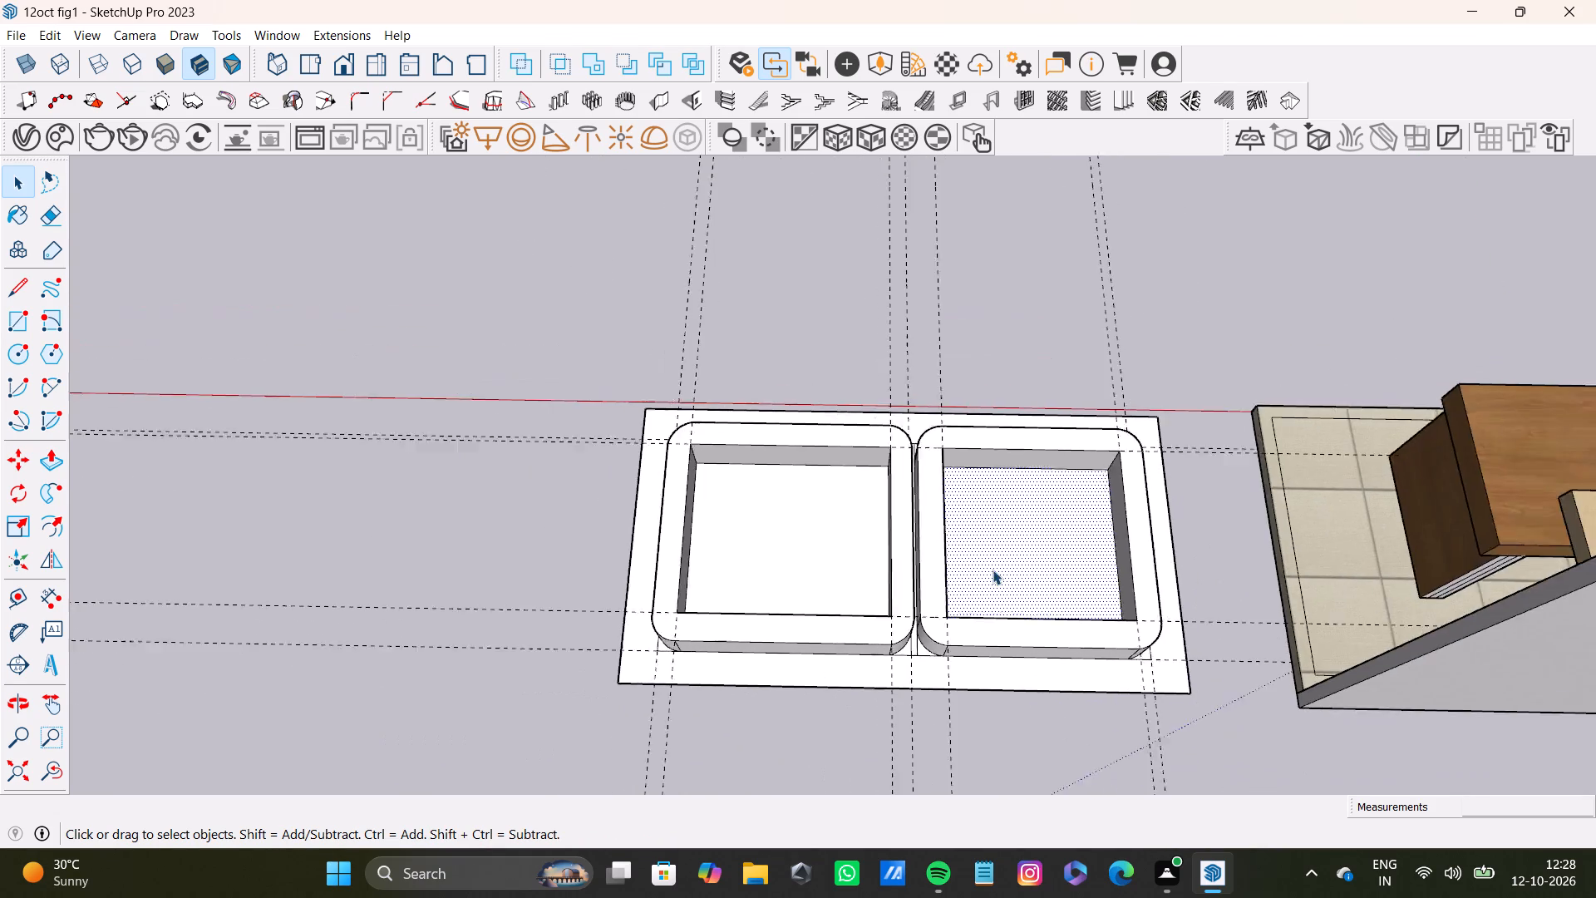
# Draw a circle near the middle of the recess floor in the block nearer the desk.
pyautogui.scroll(-2, 993, 570)
pyautogui.moveTo(993, 566); pyautogui.dragTo(976, 507, button='middle')
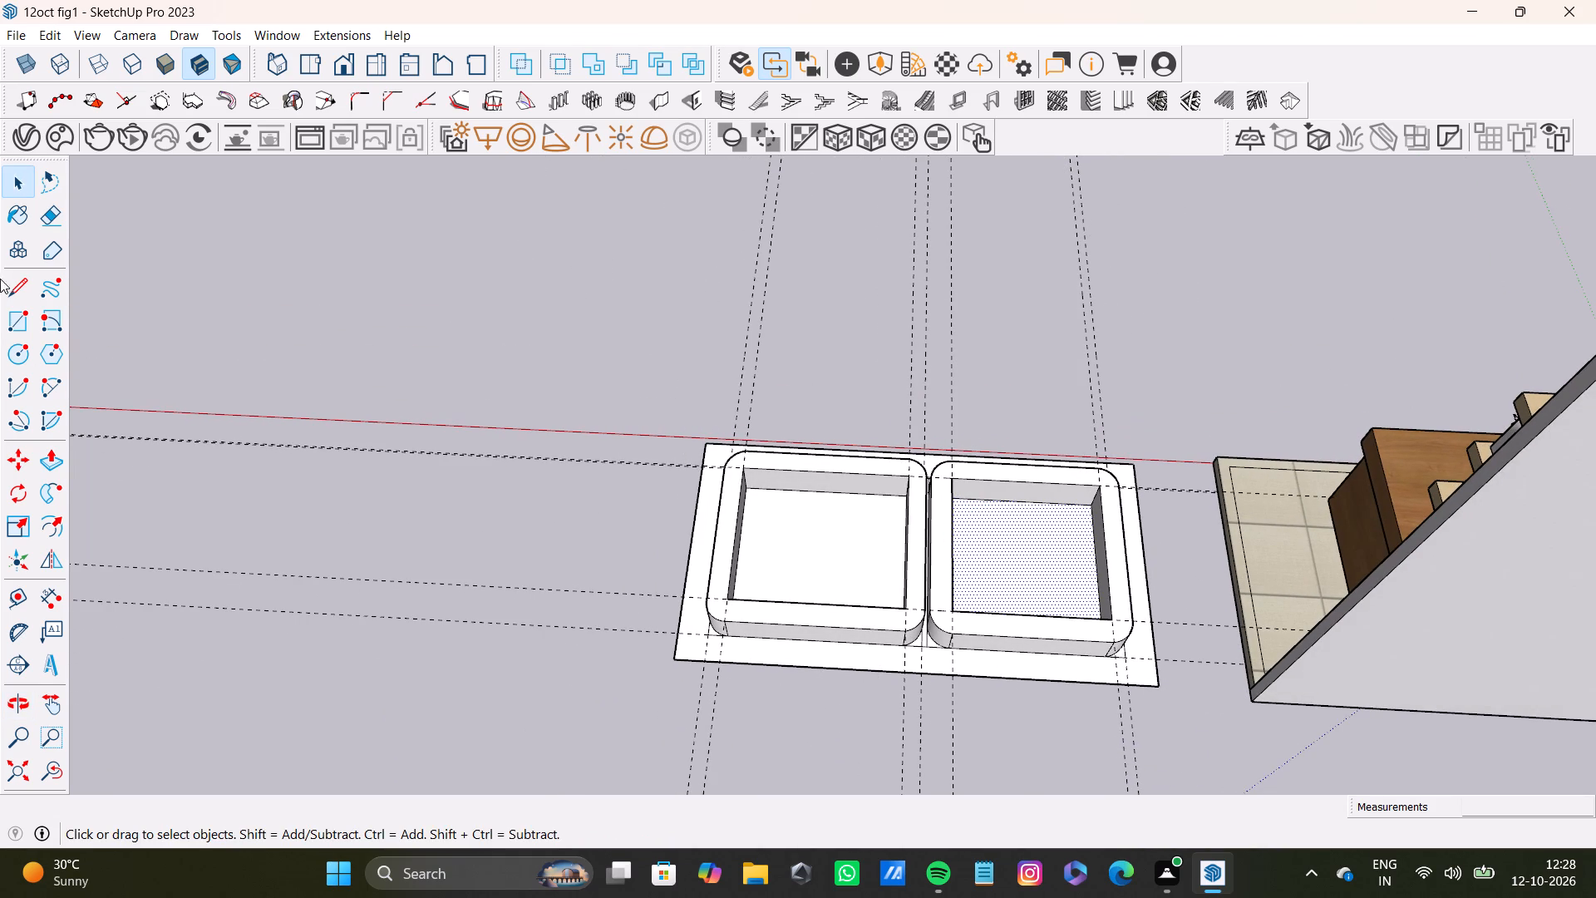
pyautogui.click(16, 350)
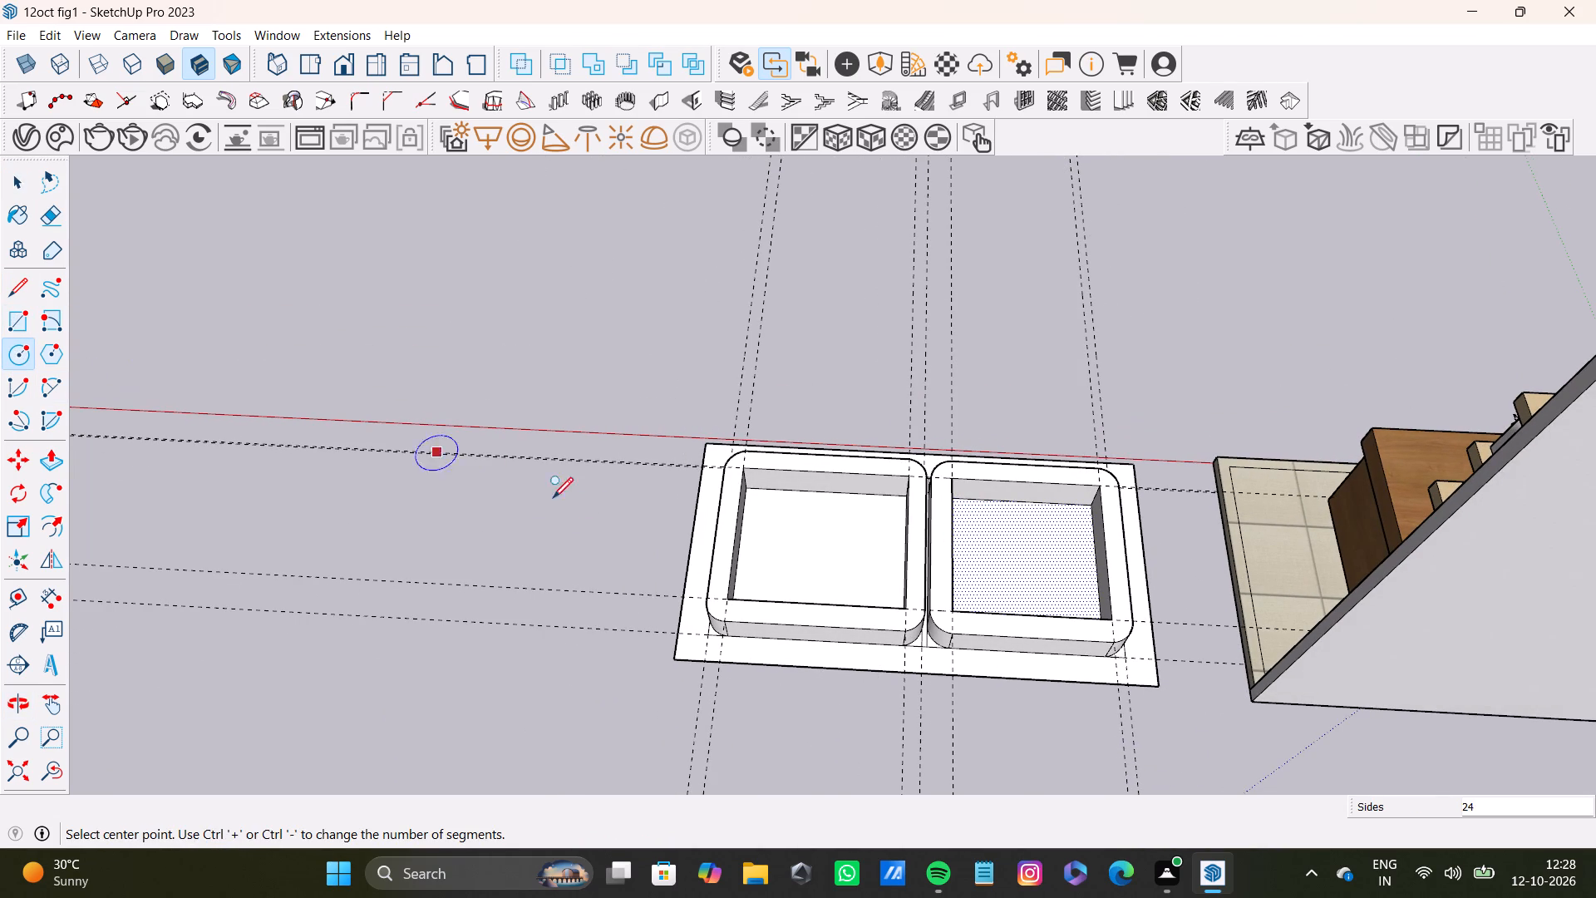
pyautogui.scroll(4, 1091, 641)
pyautogui.moveTo(979, 512); pyautogui.dragTo(958, 533, button='middle')
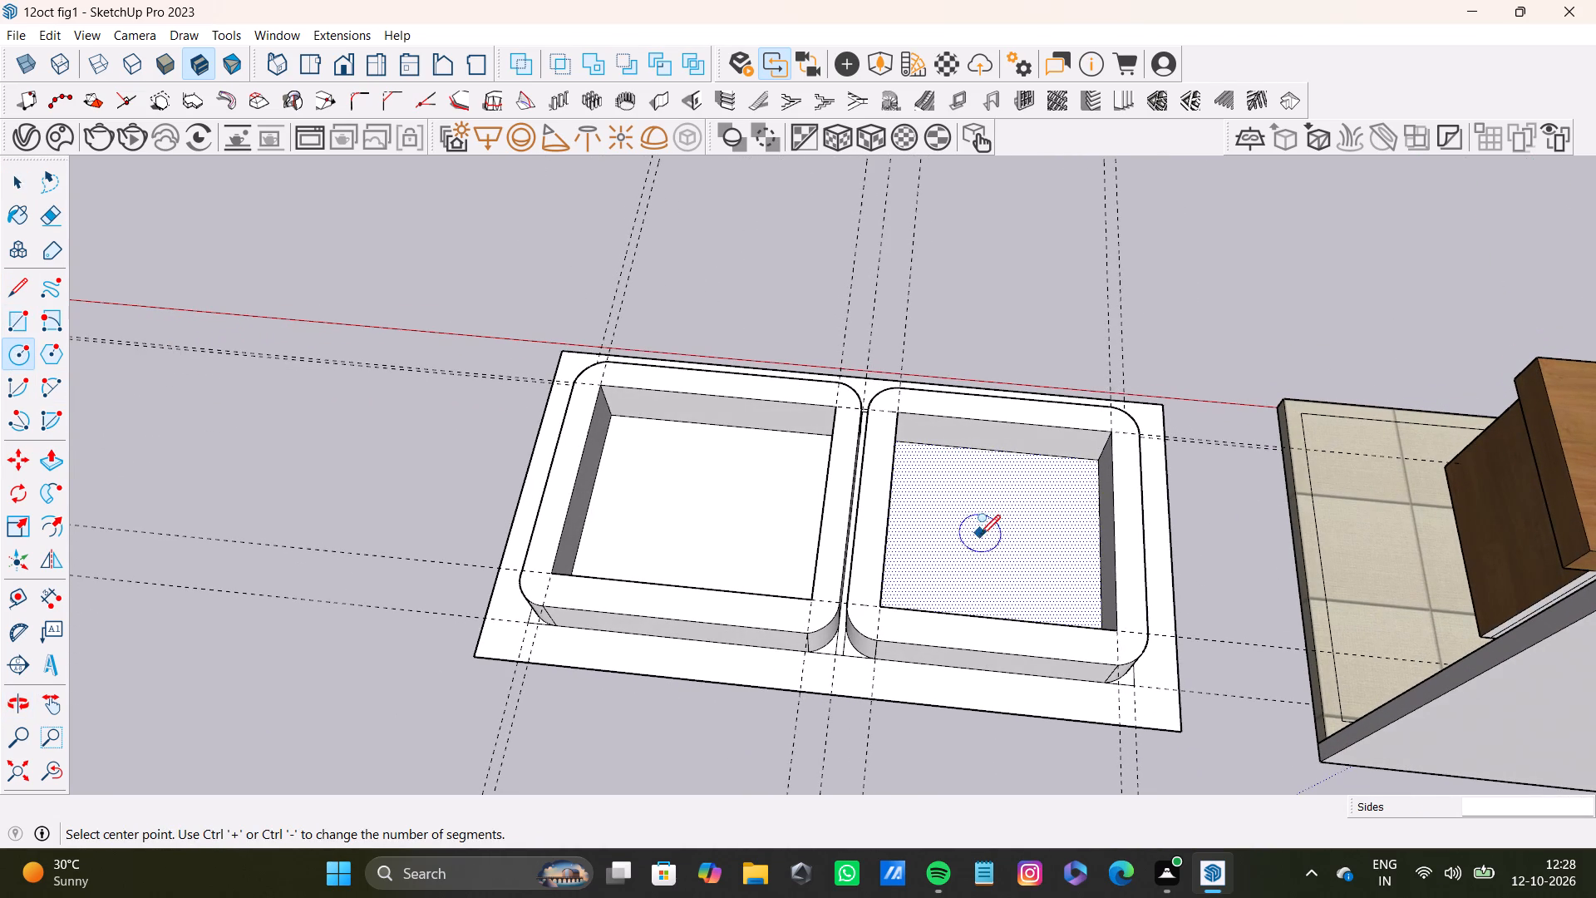
pyautogui.click(984, 534)
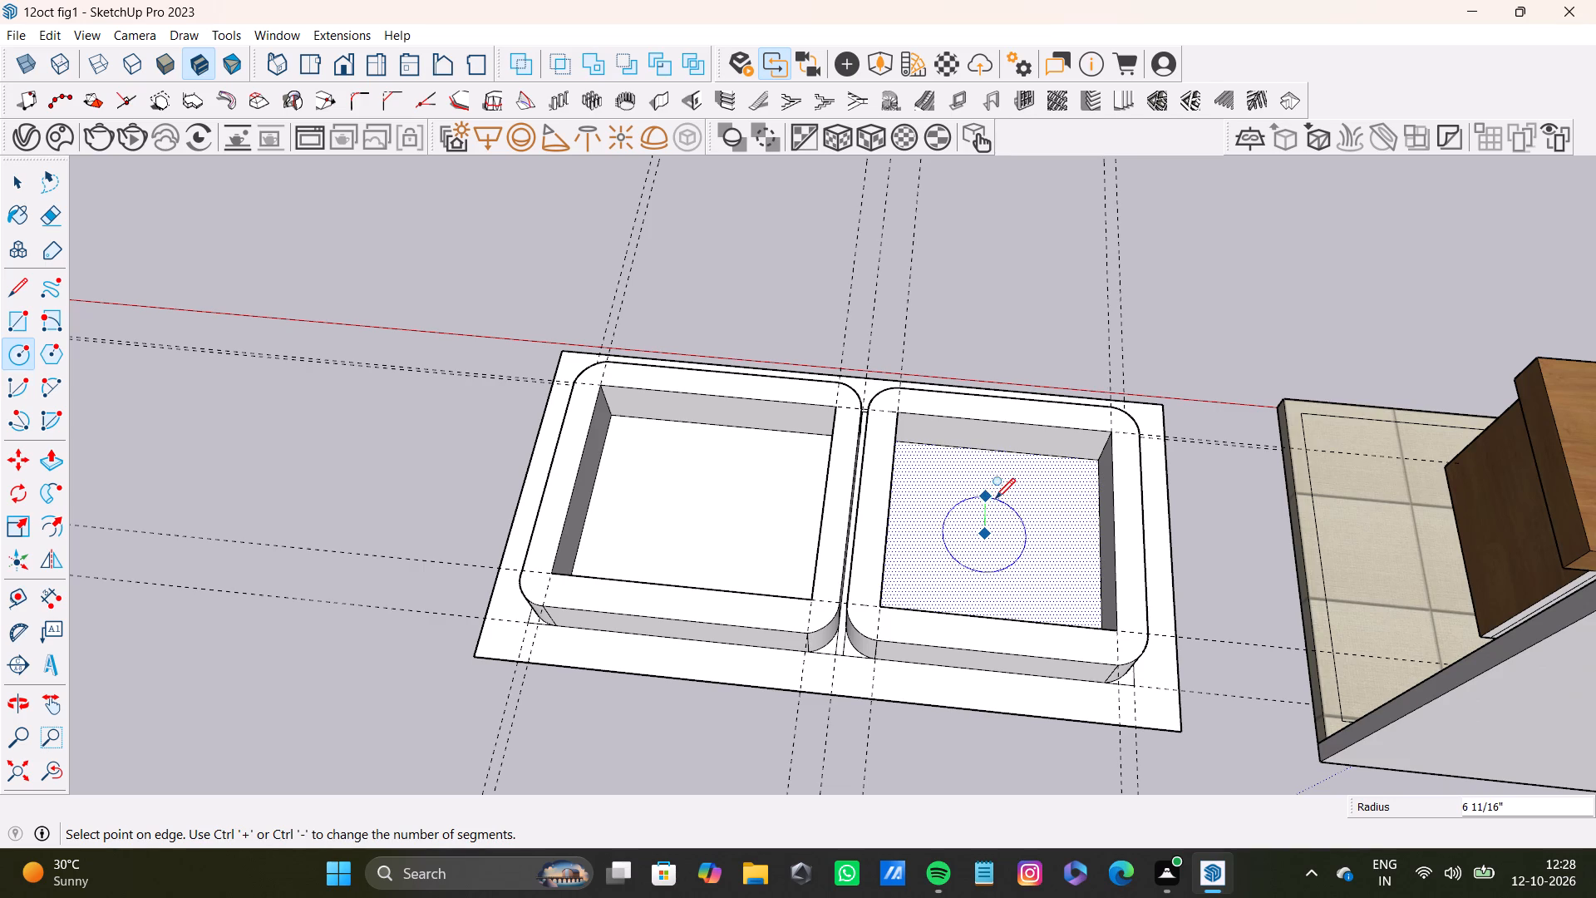
pyautogui.click(998, 489)
# Draw a circle of about 8 9/16" radius near the middle of the other block's recess floor.
pyautogui.click(704, 502)
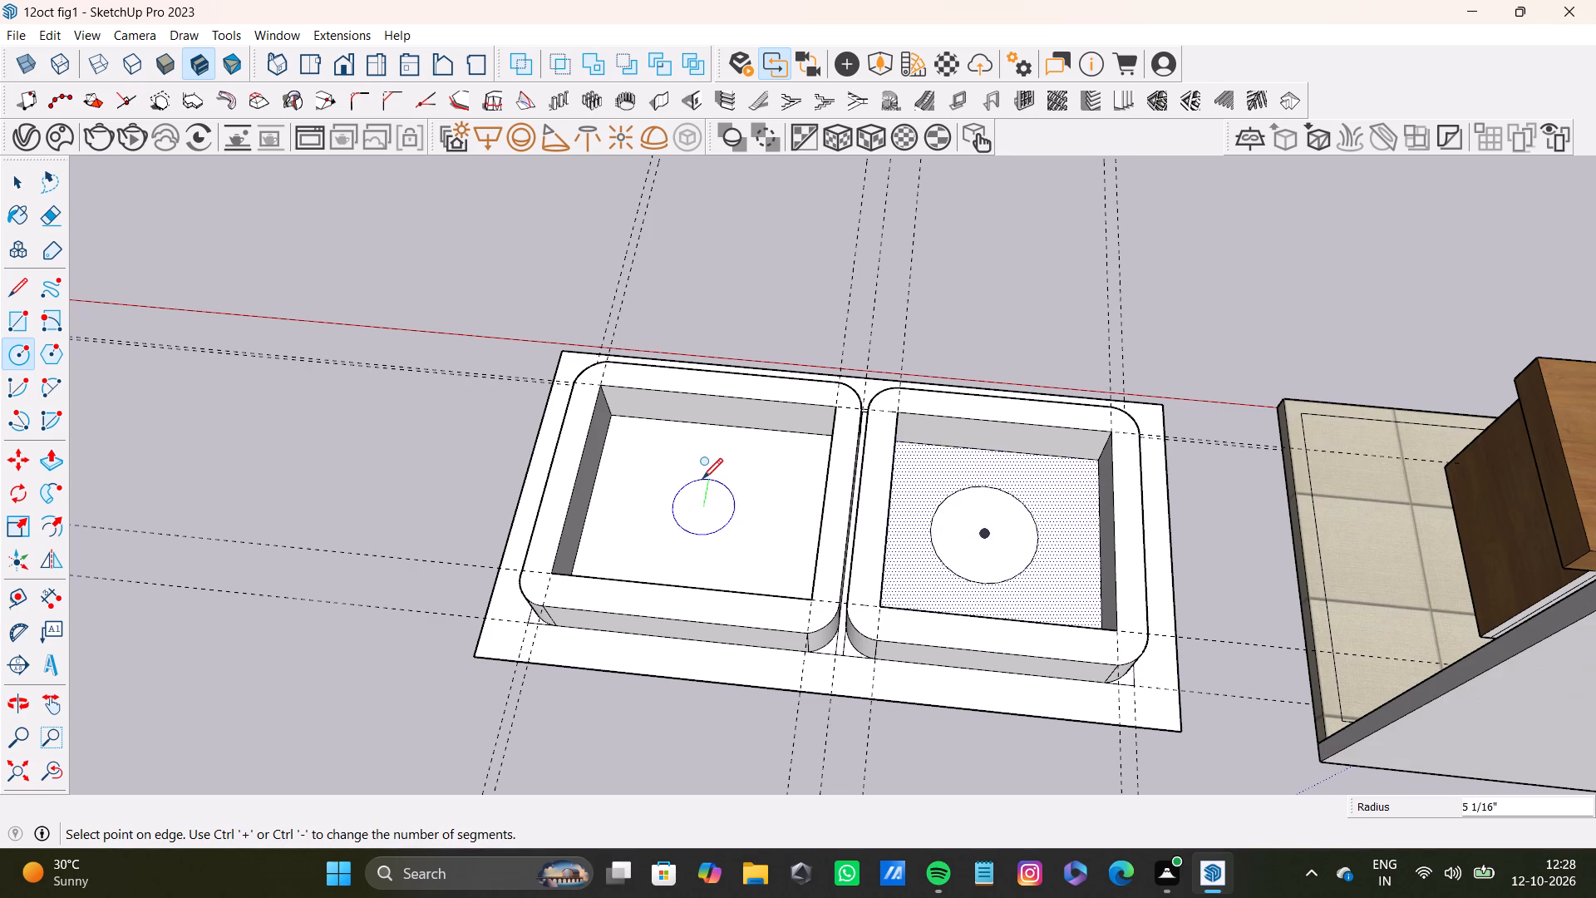
pyautogui.click(707, 460)
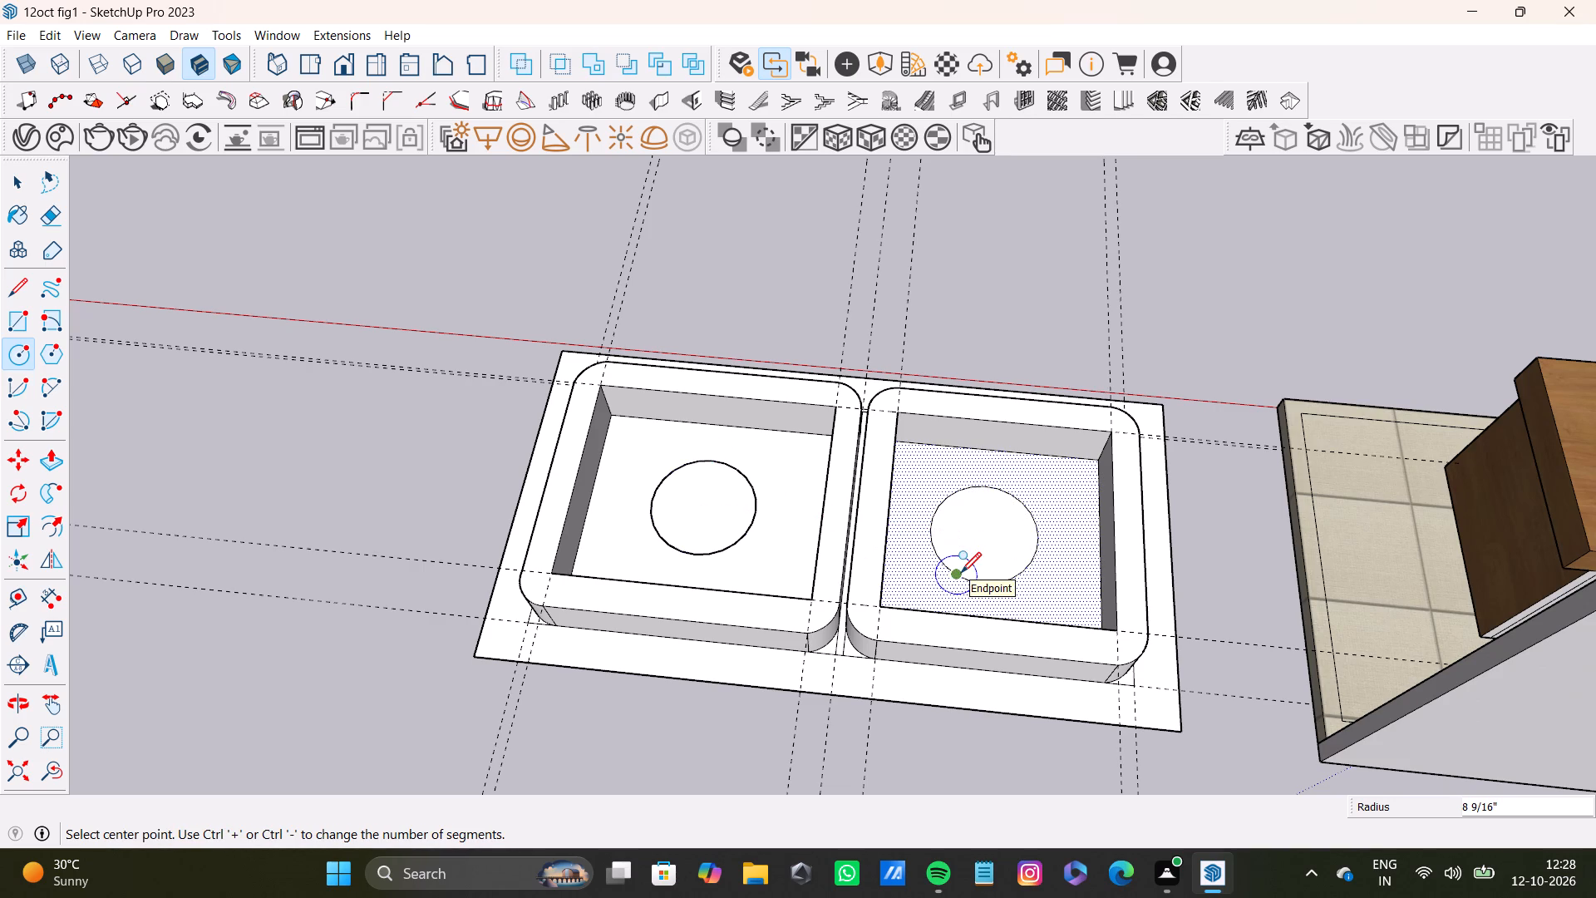
pyautogui.press('space')
# Push/Pull the circle in the block farther from the desk up about 4' 4 3/16" into a cylindrical column.
pyautogui.click(712, 530)
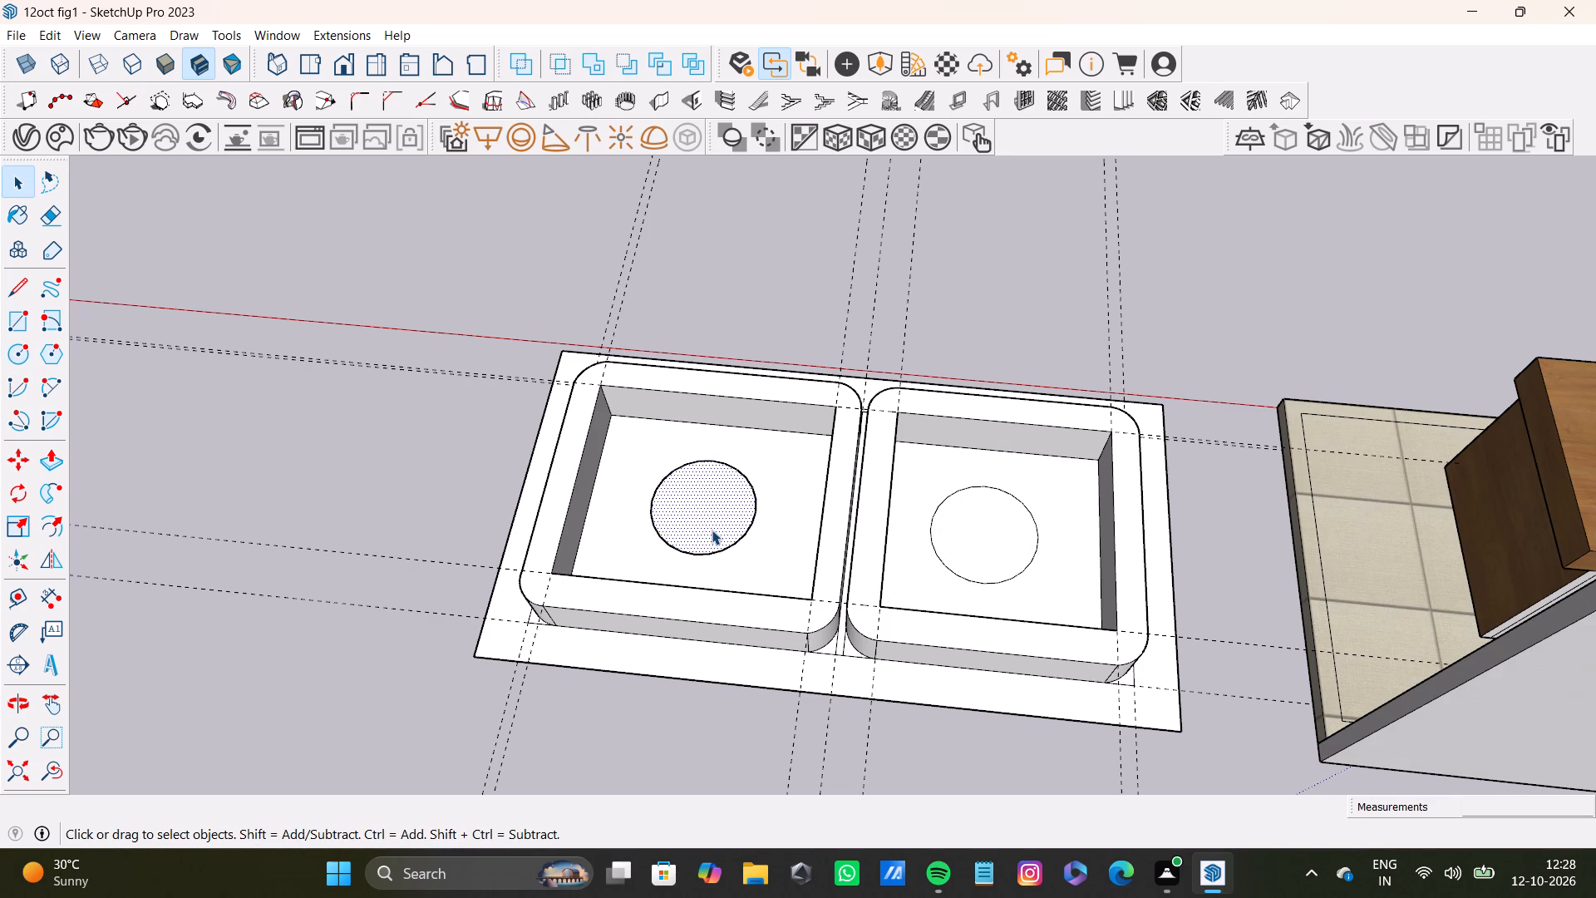
pyautogui.press('p')
pyautogui.moveTo(712, 530); pyautogui.dragTo(682, 436)
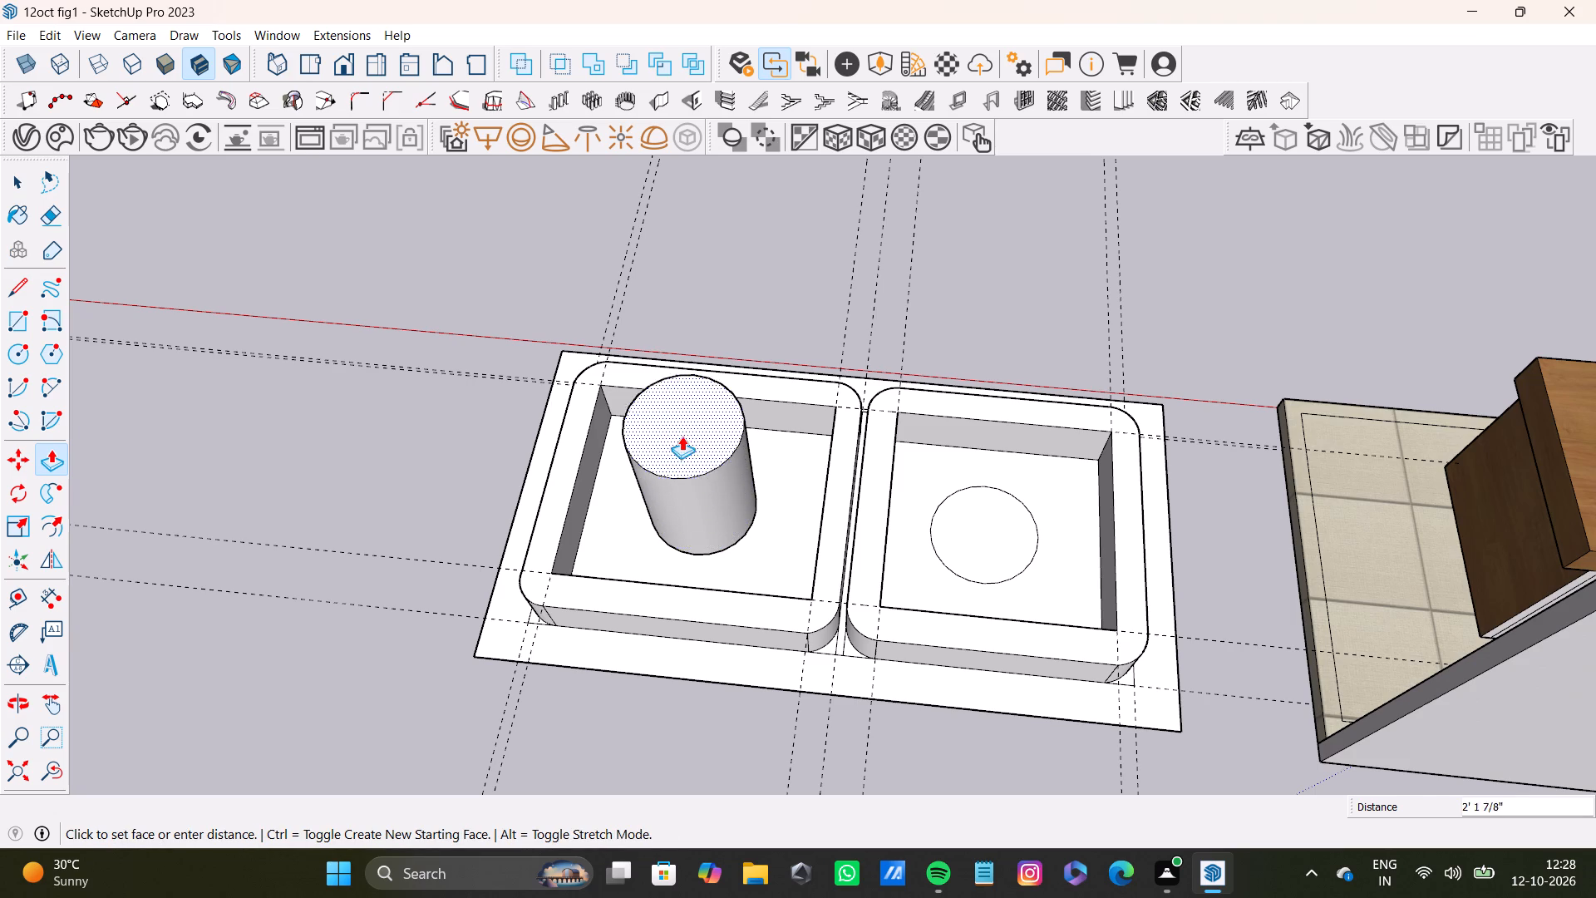
pyautogui.moveTo(682, 436); pyautogui.dragTo(668, 333)
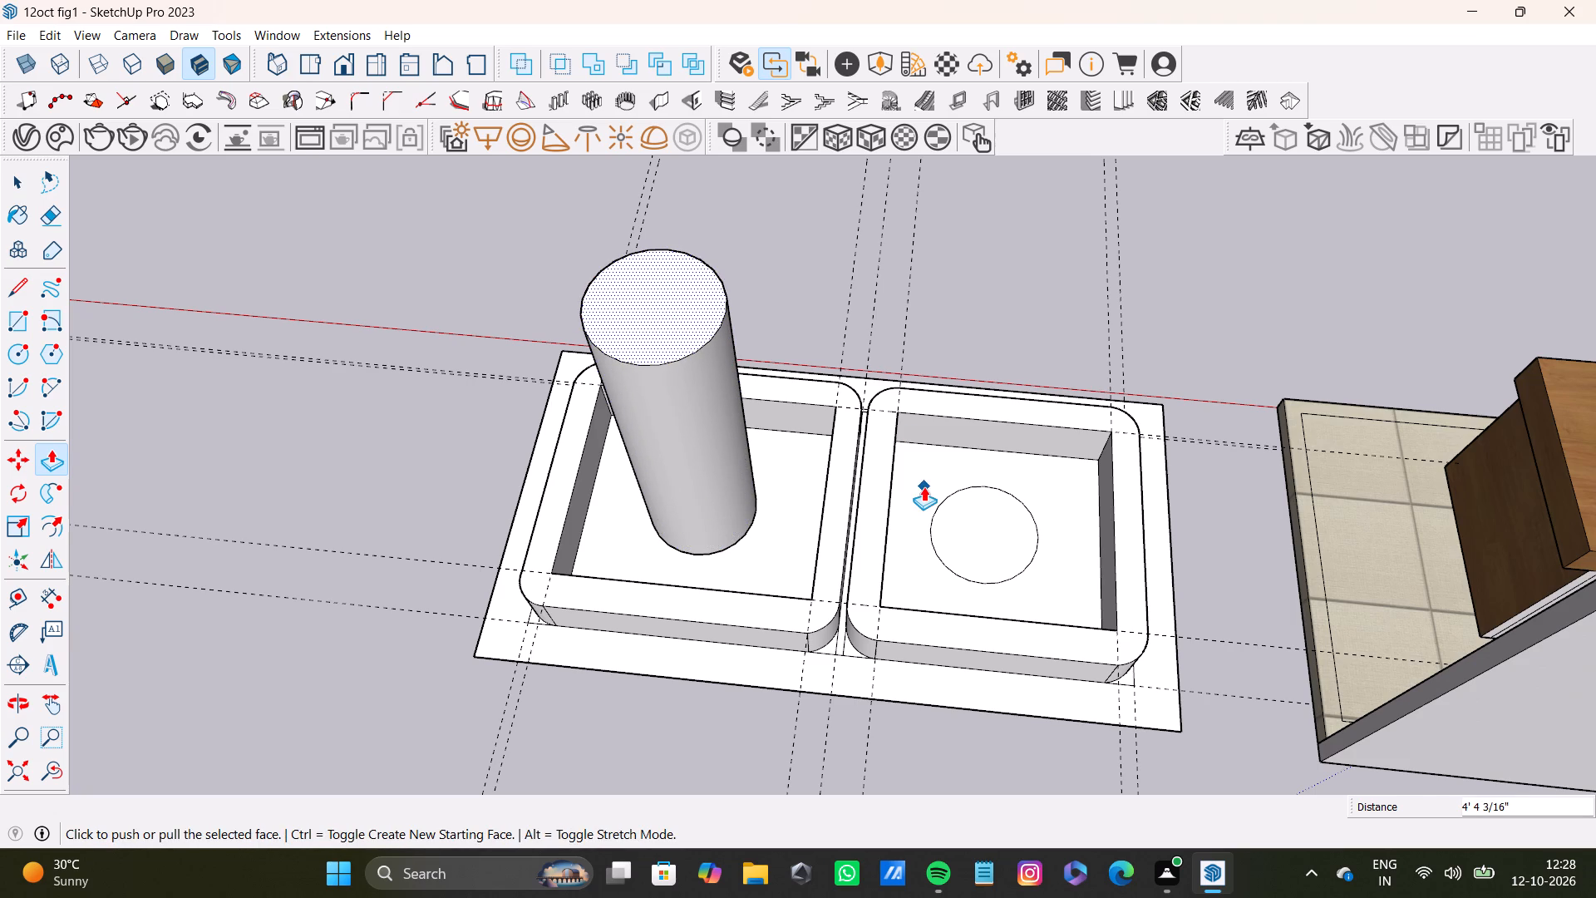
pyautogui.press('space')
# Push/Pull the circle in the block nearer the desk up 4' 4 3/16" to match the other column's height.
pyautogui.click(1019, 521)
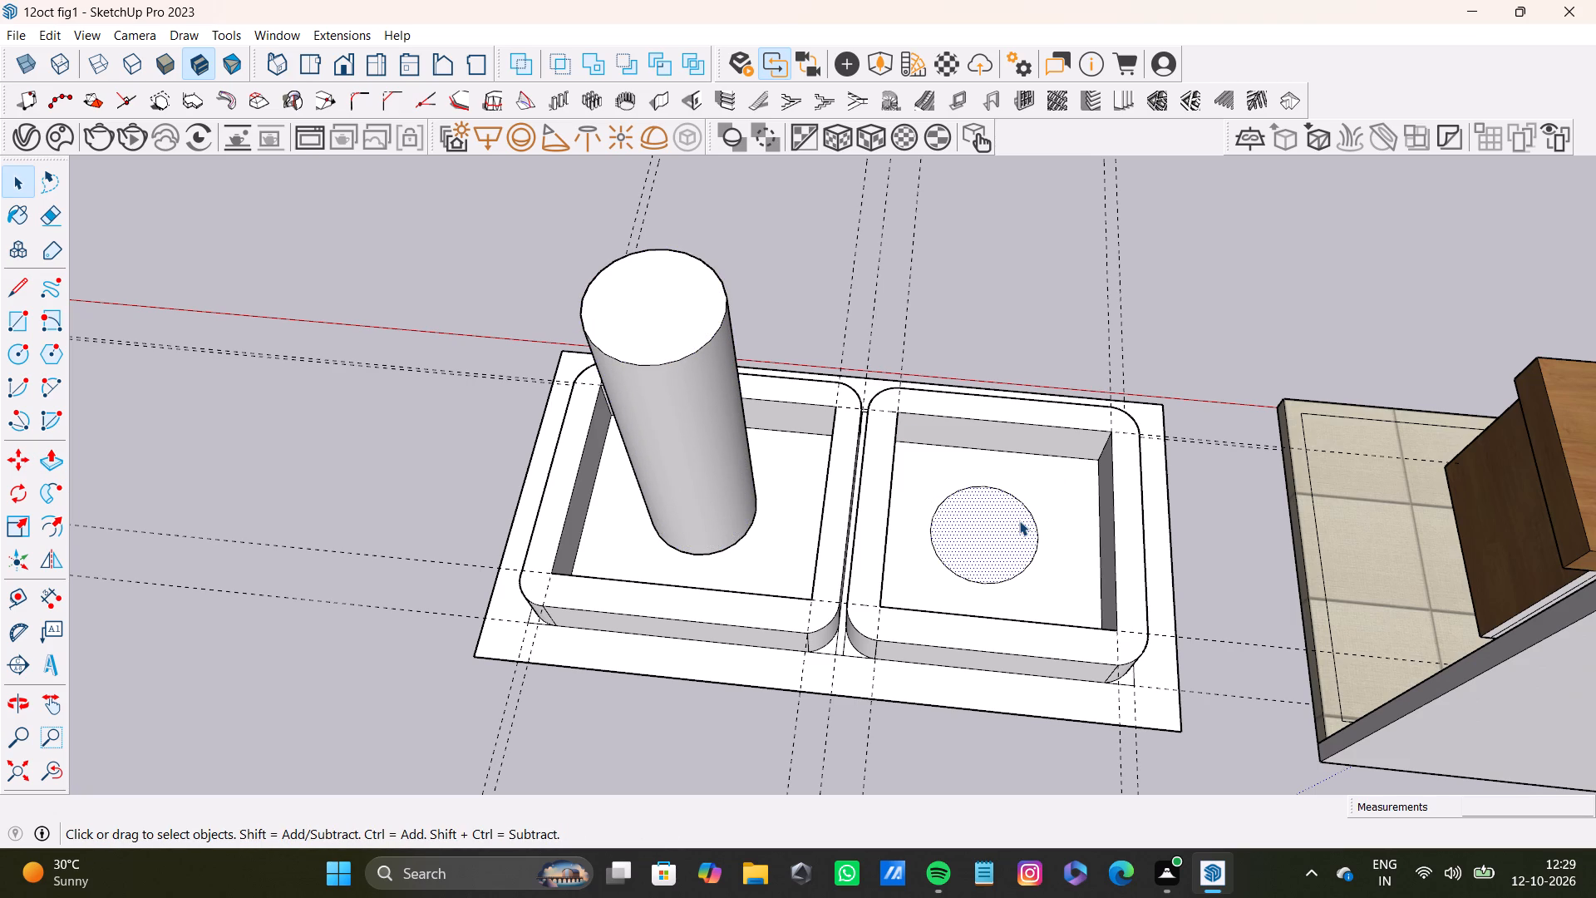
pyautogui.press('p')
pyautogui.moveTo(1012, 524); pyautogui.dragTo(702, 336)
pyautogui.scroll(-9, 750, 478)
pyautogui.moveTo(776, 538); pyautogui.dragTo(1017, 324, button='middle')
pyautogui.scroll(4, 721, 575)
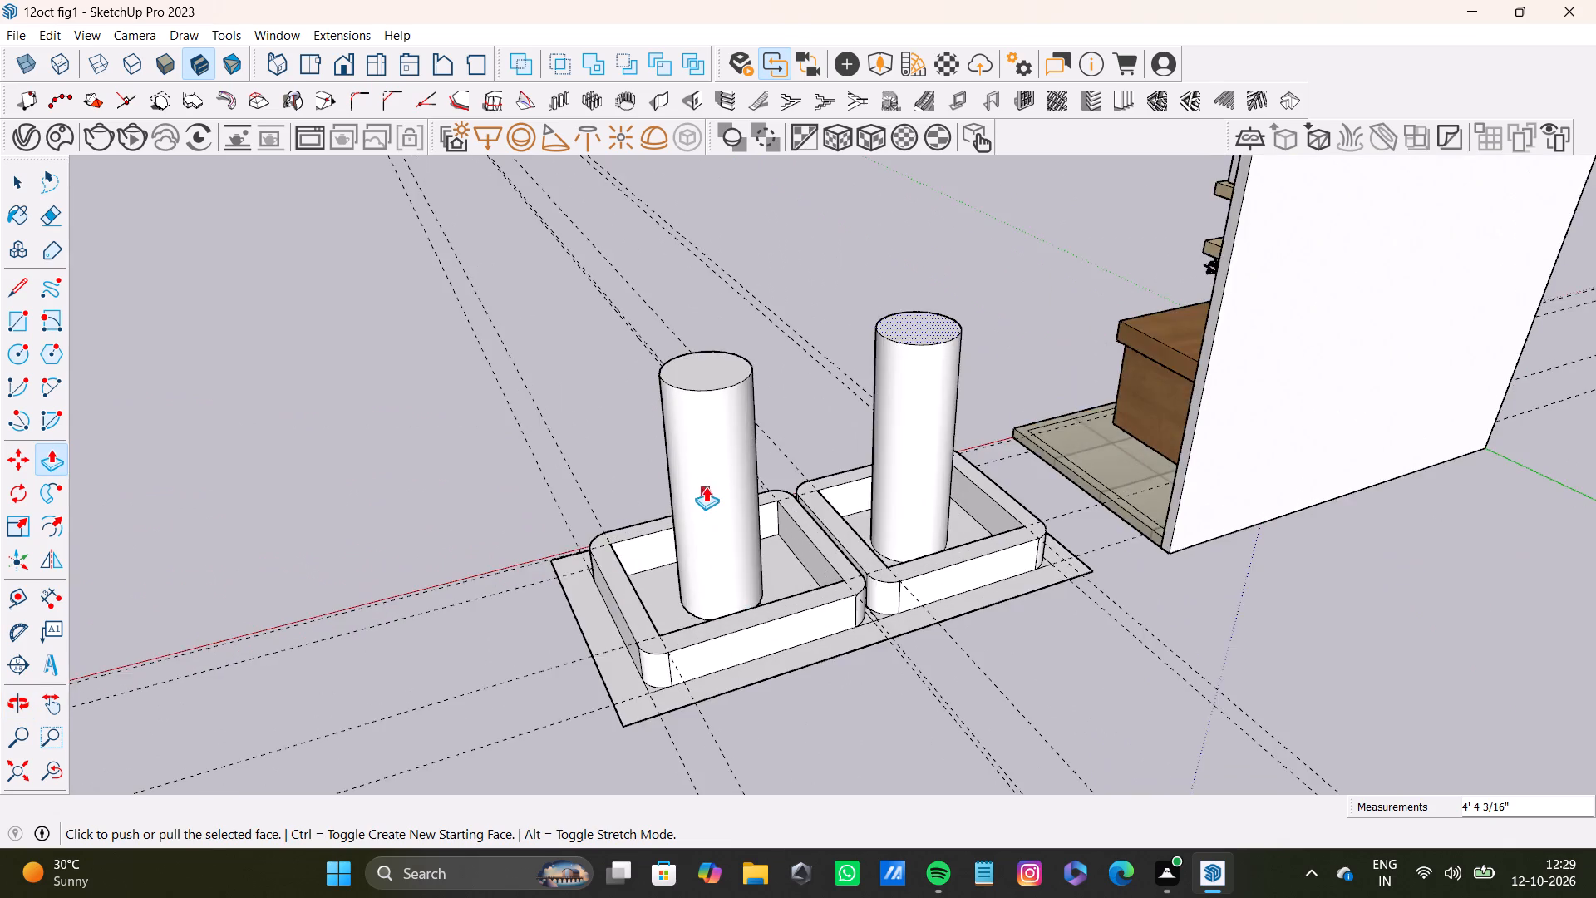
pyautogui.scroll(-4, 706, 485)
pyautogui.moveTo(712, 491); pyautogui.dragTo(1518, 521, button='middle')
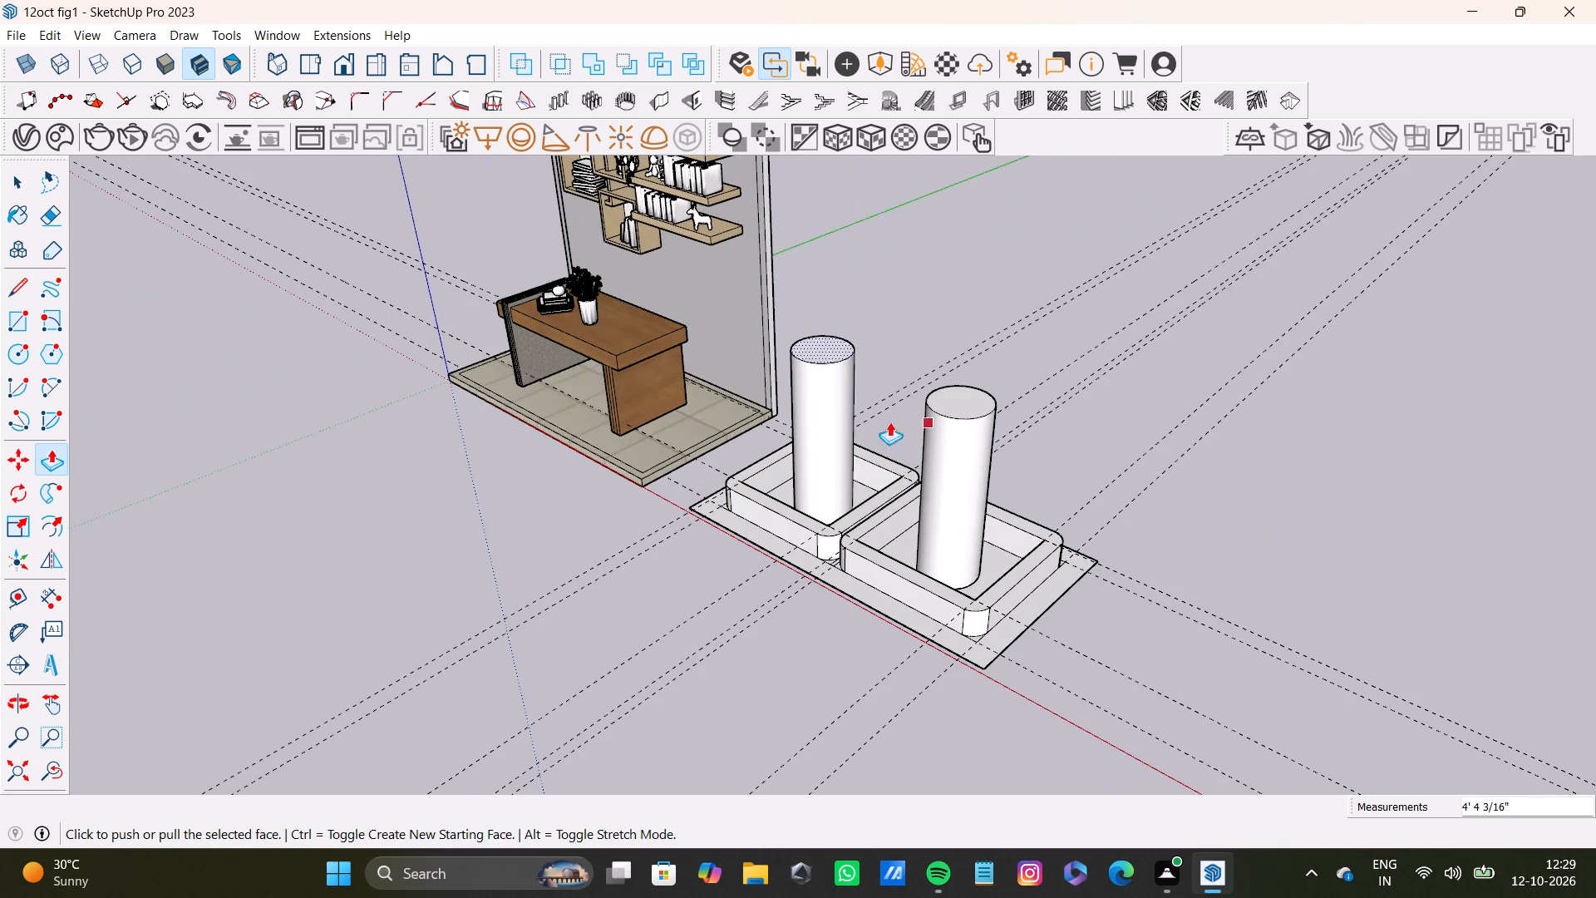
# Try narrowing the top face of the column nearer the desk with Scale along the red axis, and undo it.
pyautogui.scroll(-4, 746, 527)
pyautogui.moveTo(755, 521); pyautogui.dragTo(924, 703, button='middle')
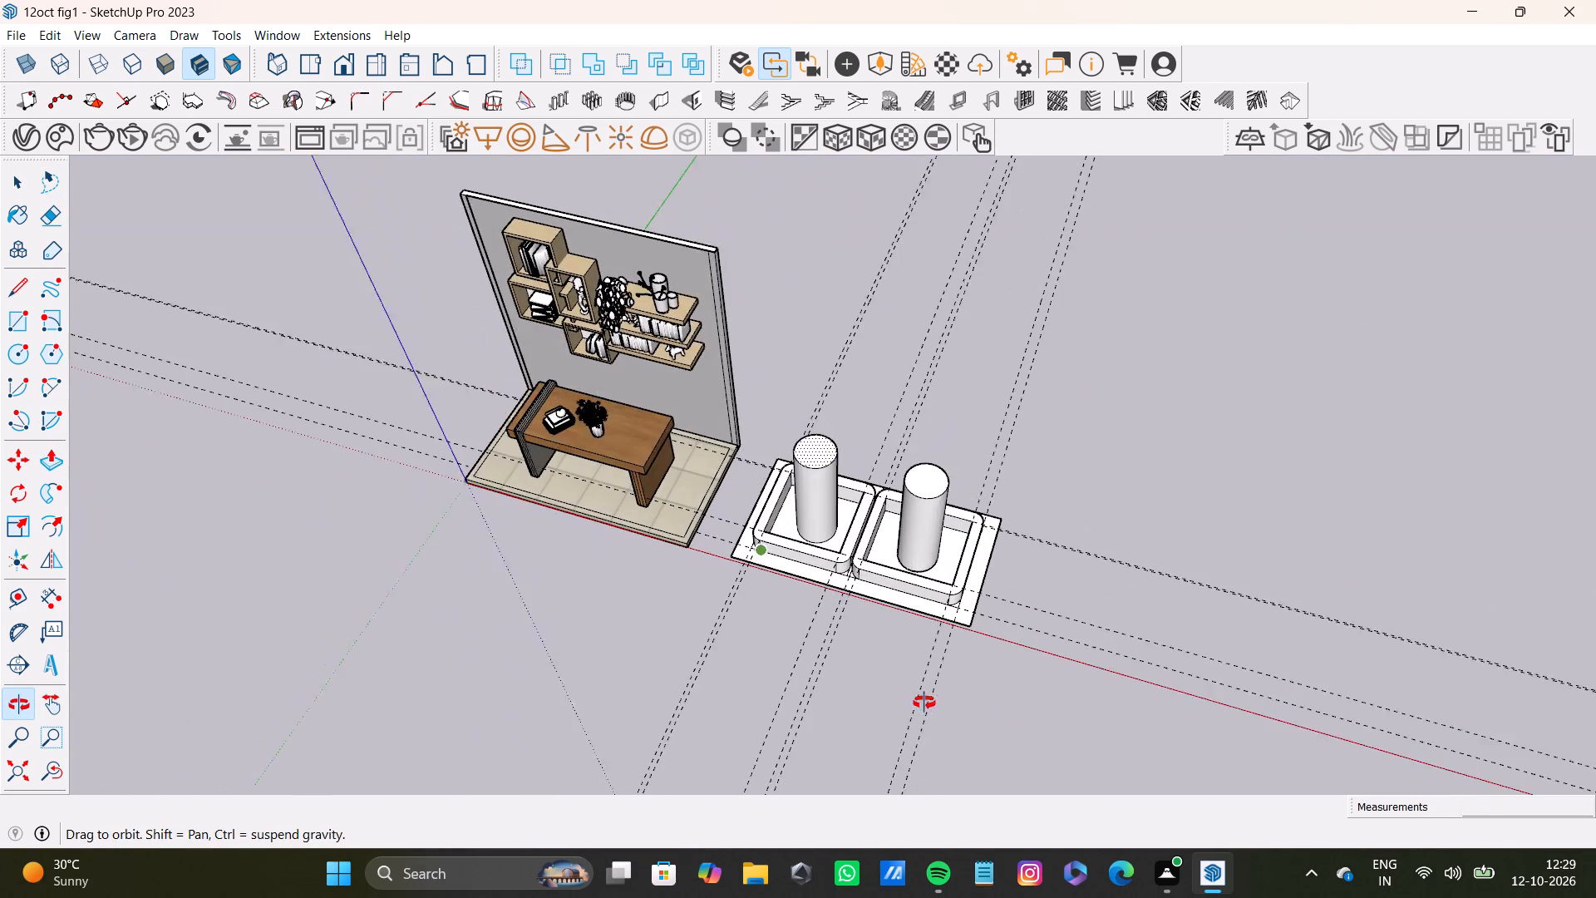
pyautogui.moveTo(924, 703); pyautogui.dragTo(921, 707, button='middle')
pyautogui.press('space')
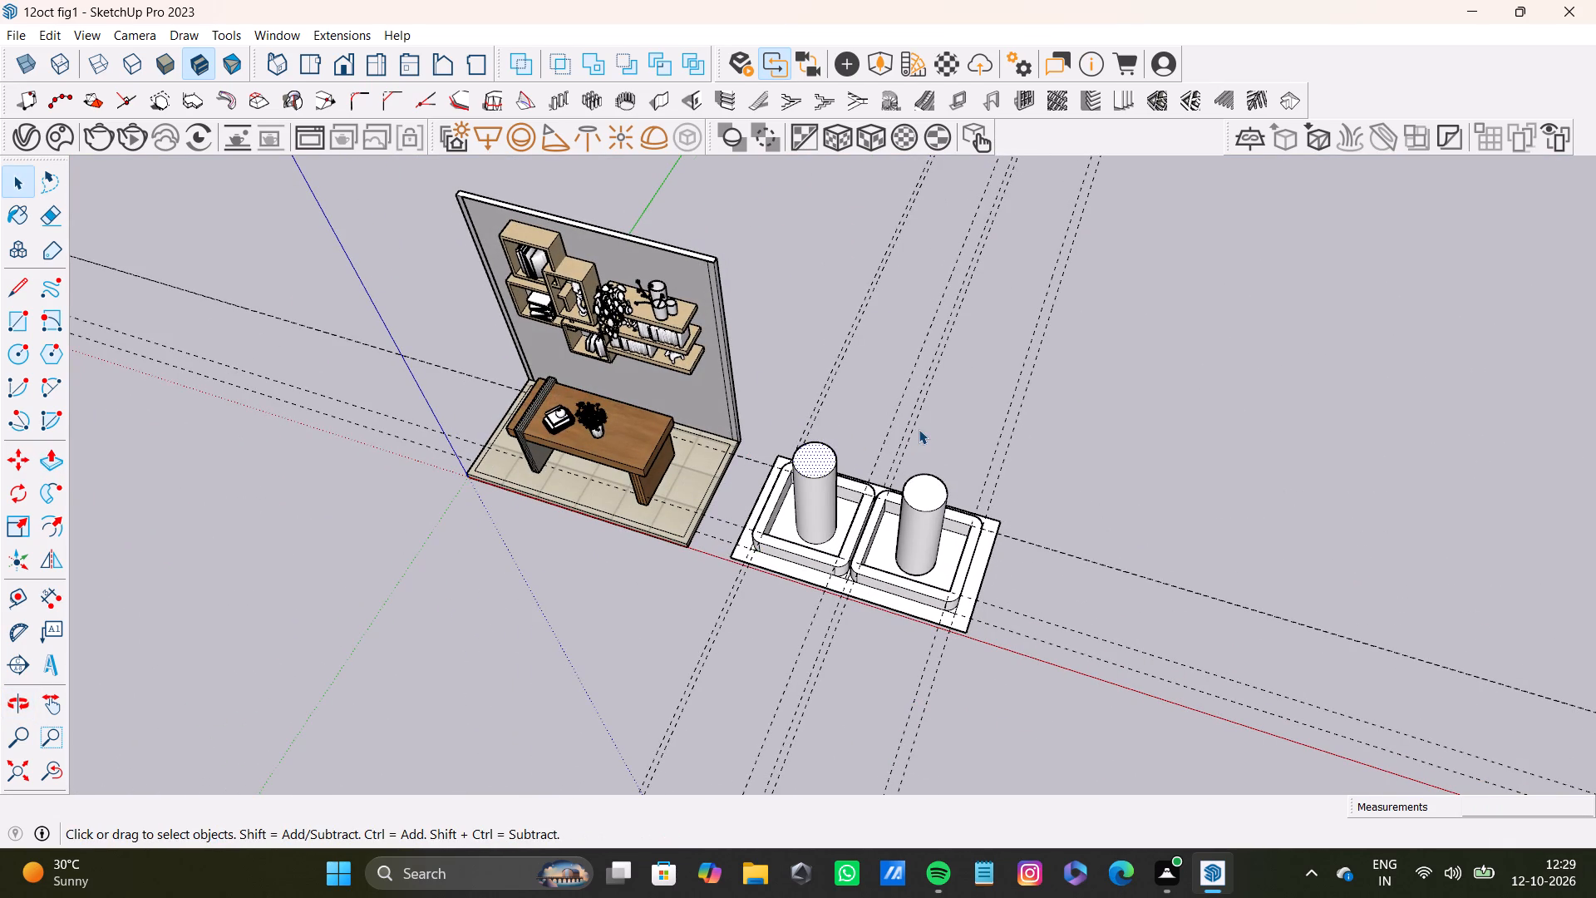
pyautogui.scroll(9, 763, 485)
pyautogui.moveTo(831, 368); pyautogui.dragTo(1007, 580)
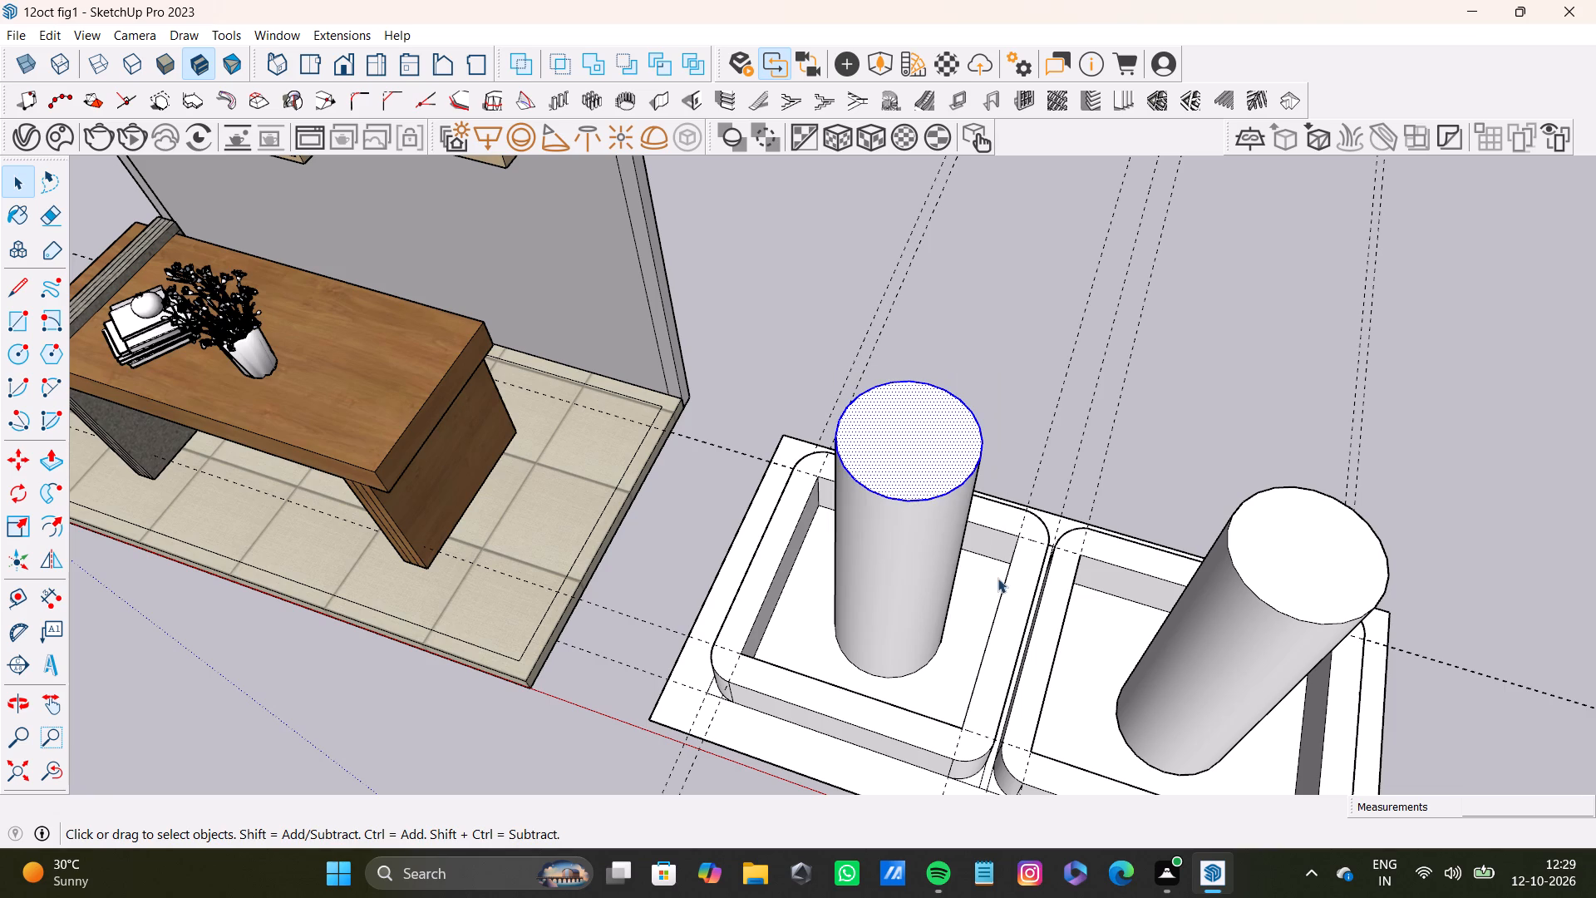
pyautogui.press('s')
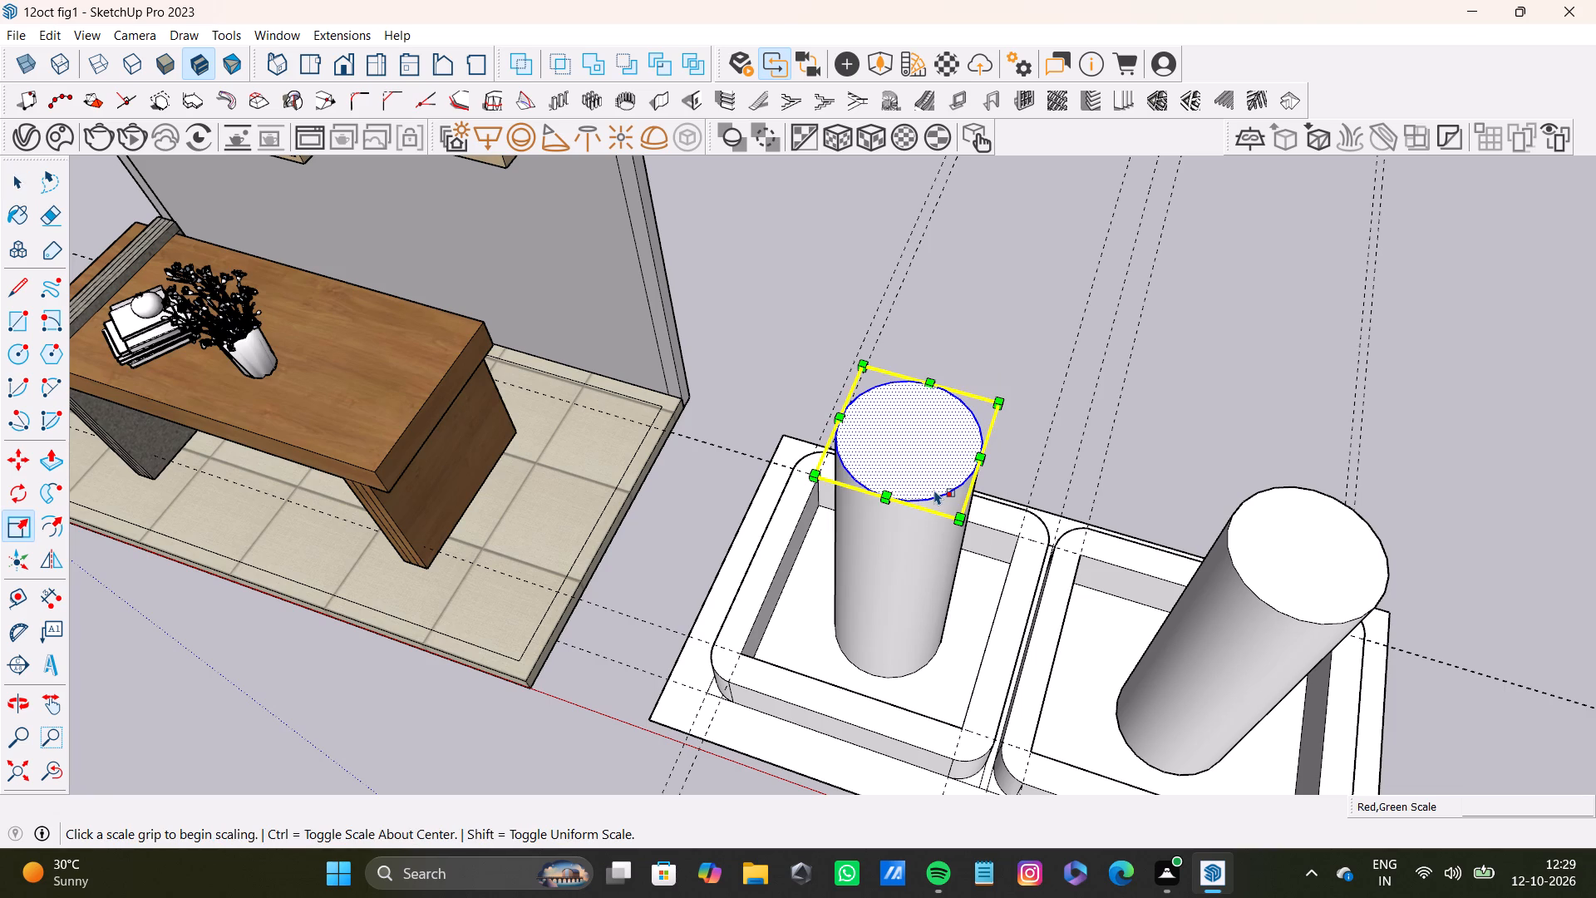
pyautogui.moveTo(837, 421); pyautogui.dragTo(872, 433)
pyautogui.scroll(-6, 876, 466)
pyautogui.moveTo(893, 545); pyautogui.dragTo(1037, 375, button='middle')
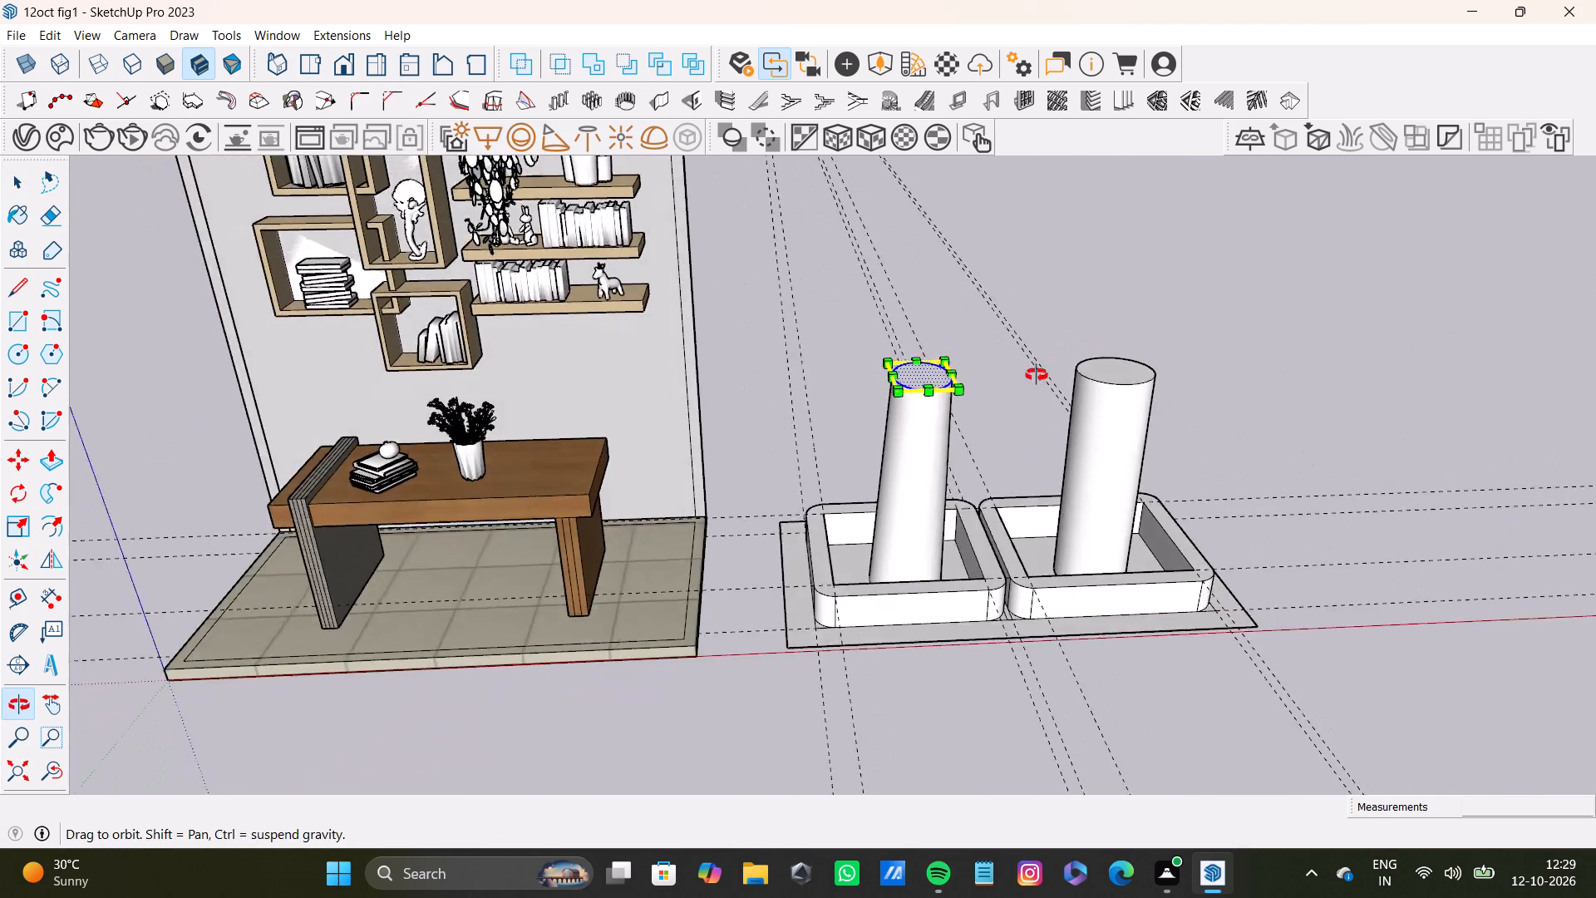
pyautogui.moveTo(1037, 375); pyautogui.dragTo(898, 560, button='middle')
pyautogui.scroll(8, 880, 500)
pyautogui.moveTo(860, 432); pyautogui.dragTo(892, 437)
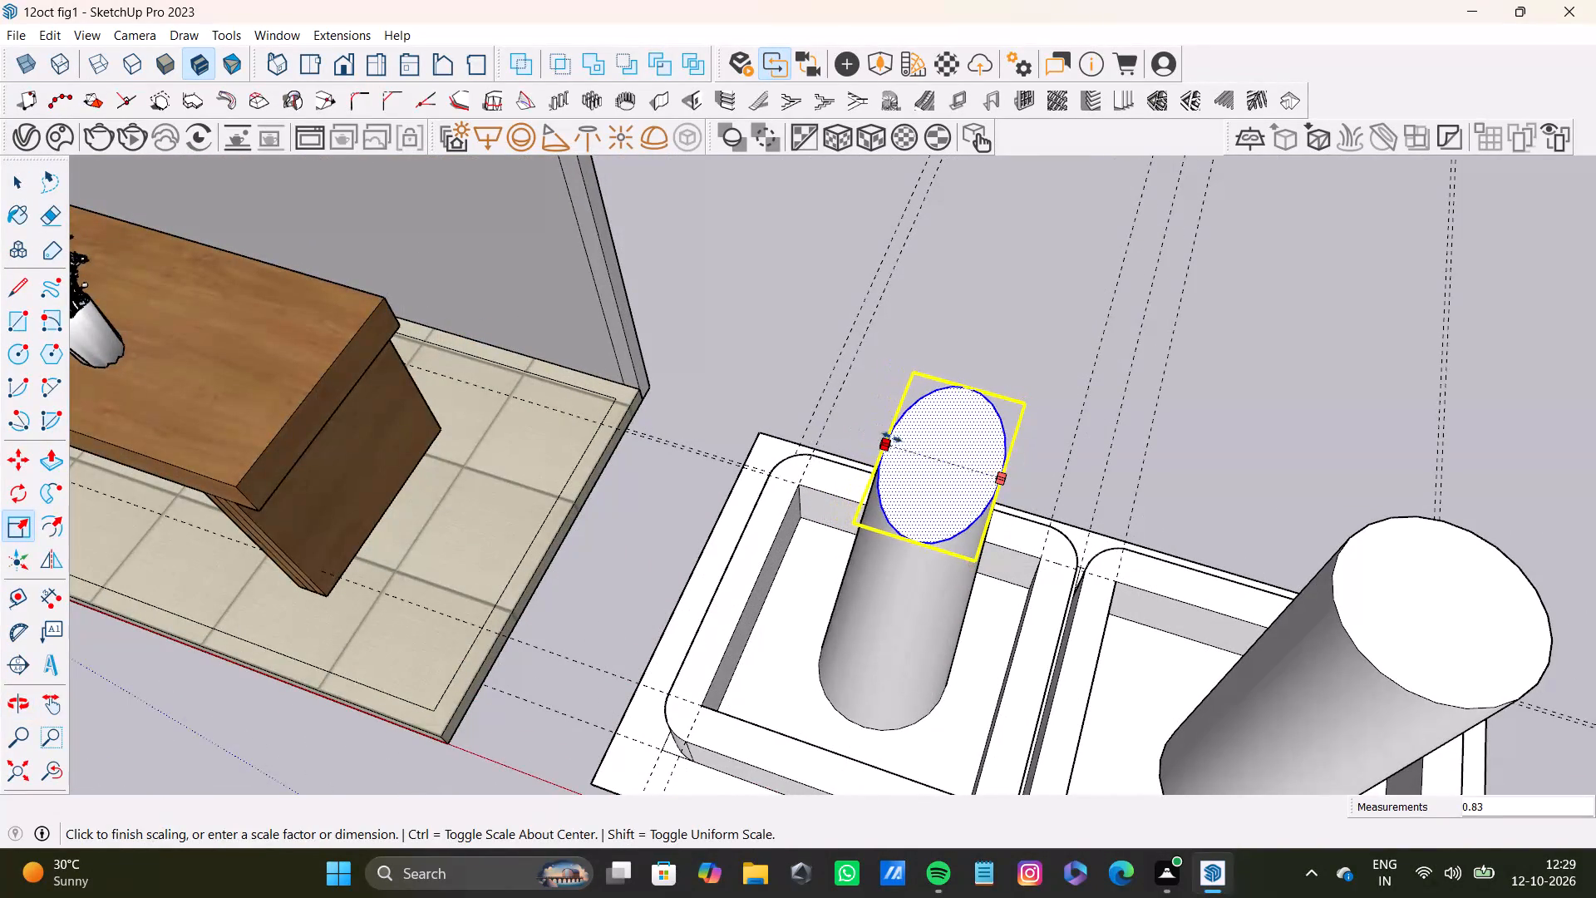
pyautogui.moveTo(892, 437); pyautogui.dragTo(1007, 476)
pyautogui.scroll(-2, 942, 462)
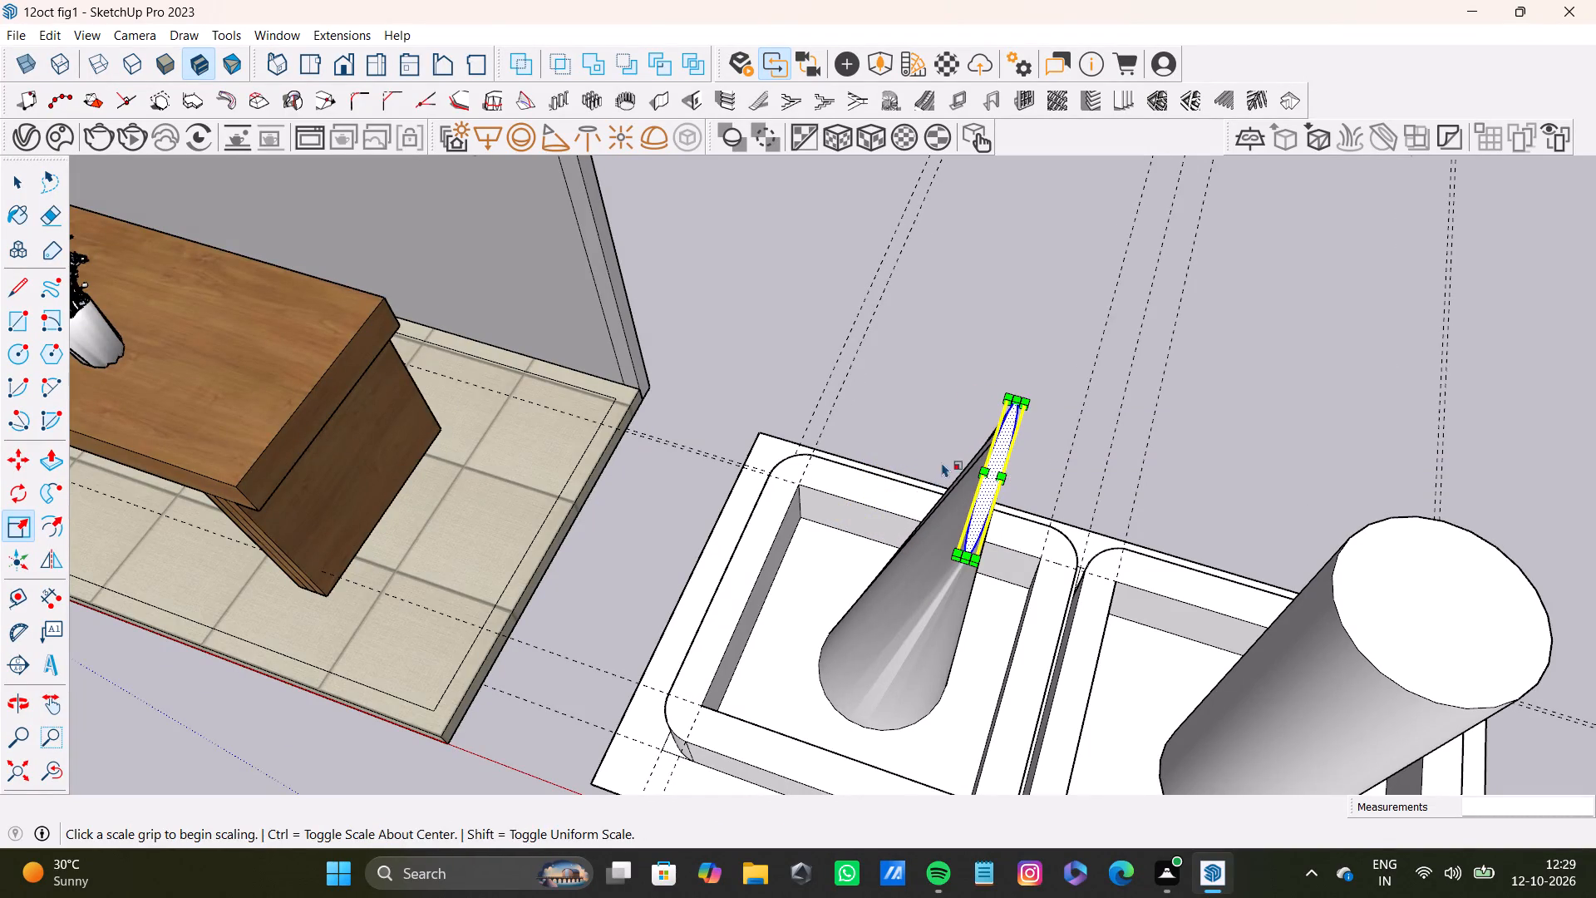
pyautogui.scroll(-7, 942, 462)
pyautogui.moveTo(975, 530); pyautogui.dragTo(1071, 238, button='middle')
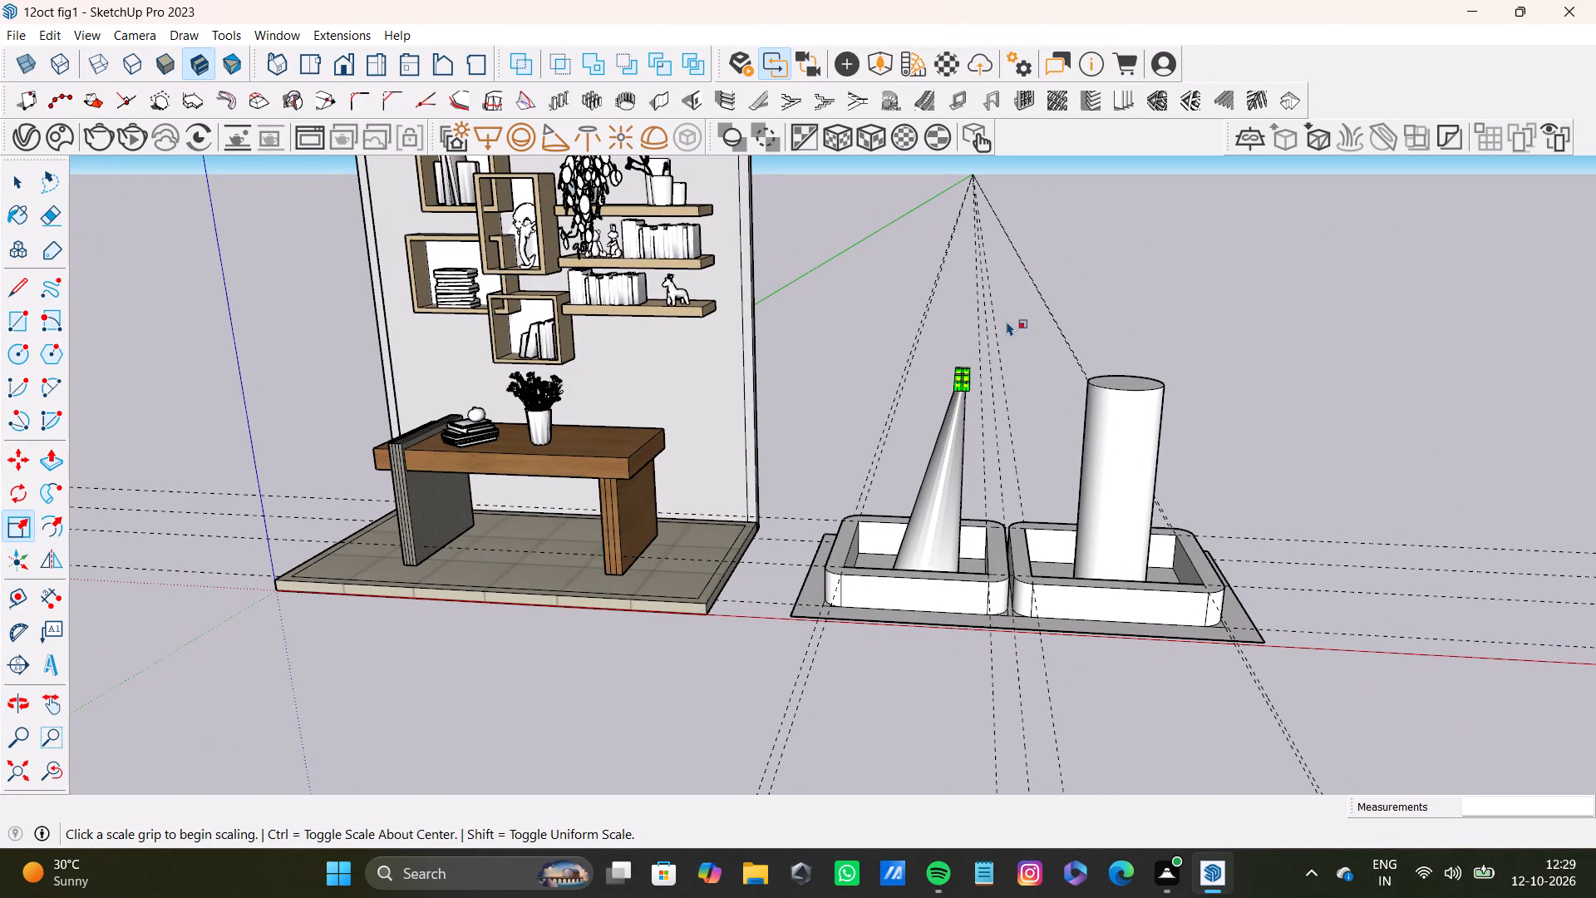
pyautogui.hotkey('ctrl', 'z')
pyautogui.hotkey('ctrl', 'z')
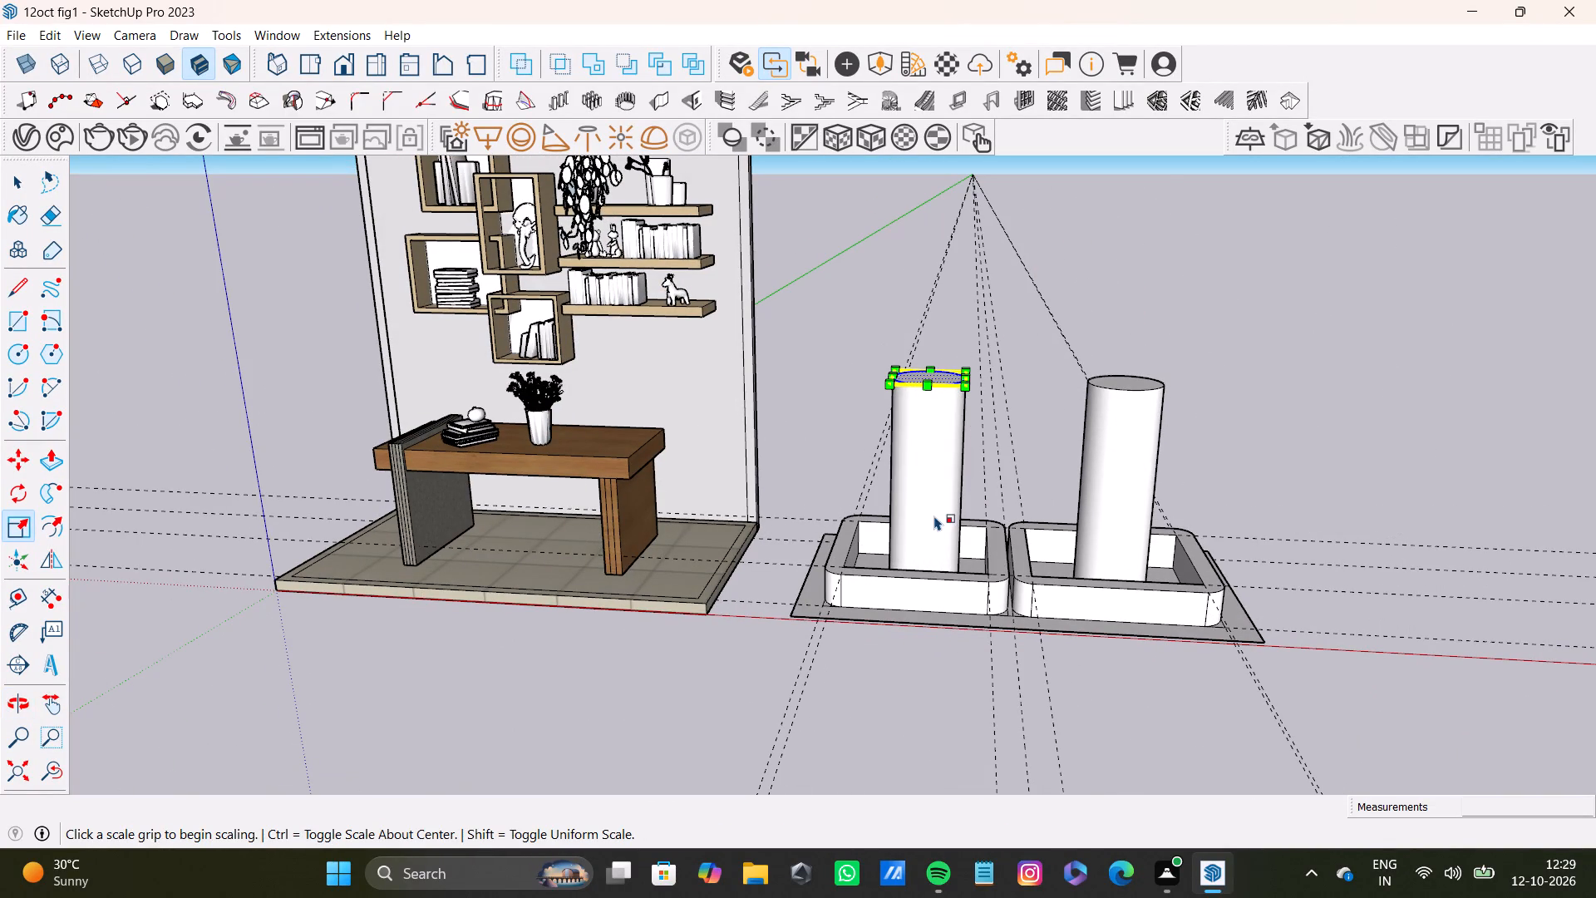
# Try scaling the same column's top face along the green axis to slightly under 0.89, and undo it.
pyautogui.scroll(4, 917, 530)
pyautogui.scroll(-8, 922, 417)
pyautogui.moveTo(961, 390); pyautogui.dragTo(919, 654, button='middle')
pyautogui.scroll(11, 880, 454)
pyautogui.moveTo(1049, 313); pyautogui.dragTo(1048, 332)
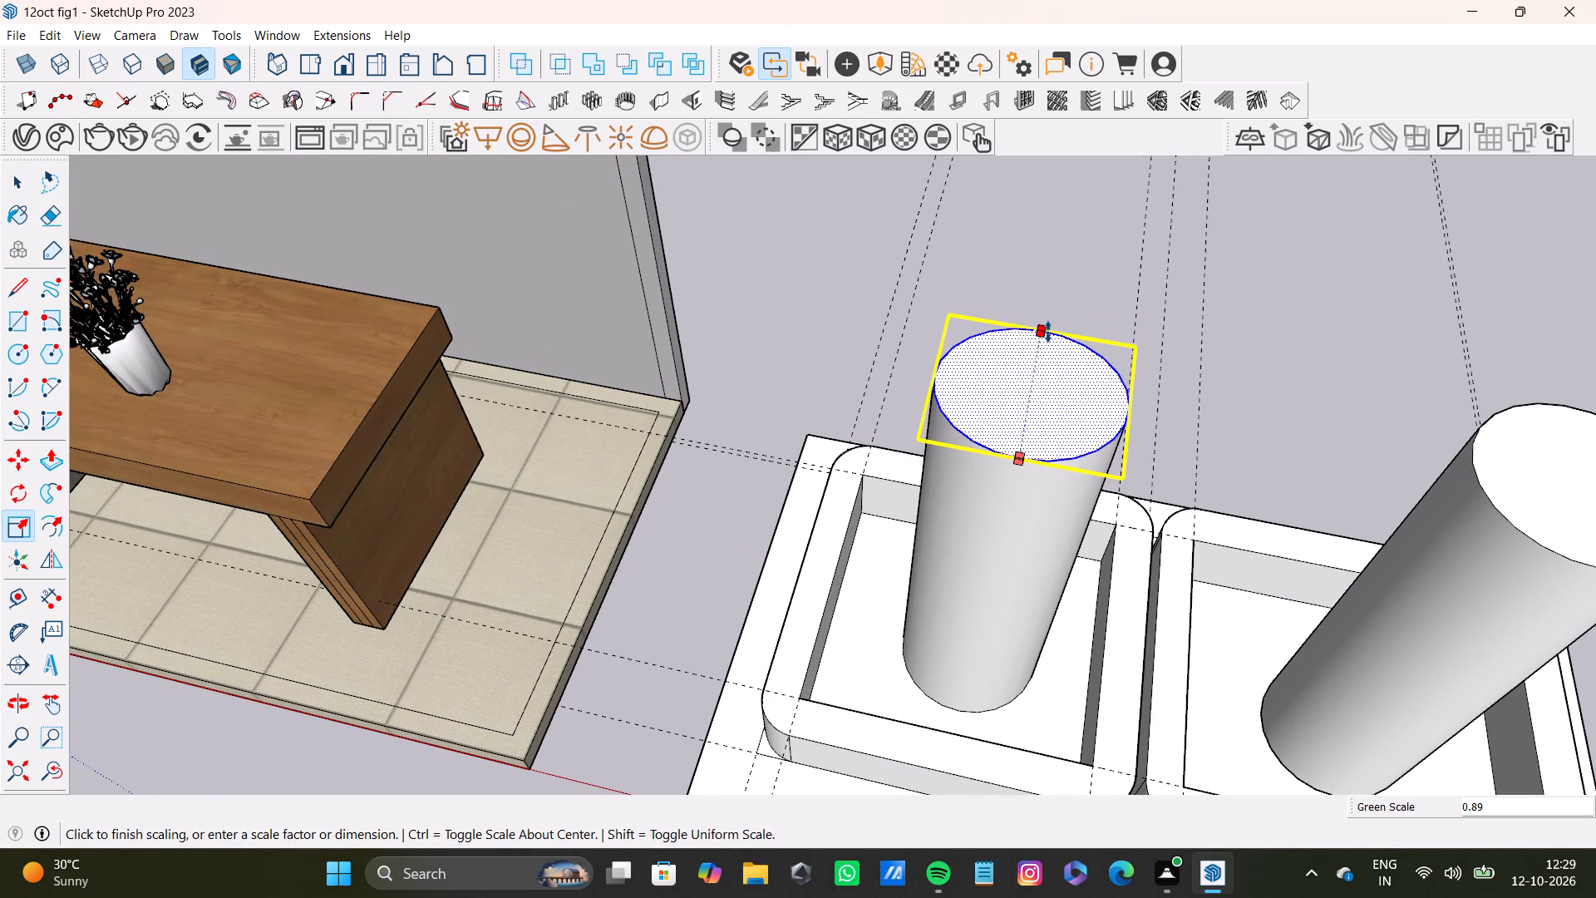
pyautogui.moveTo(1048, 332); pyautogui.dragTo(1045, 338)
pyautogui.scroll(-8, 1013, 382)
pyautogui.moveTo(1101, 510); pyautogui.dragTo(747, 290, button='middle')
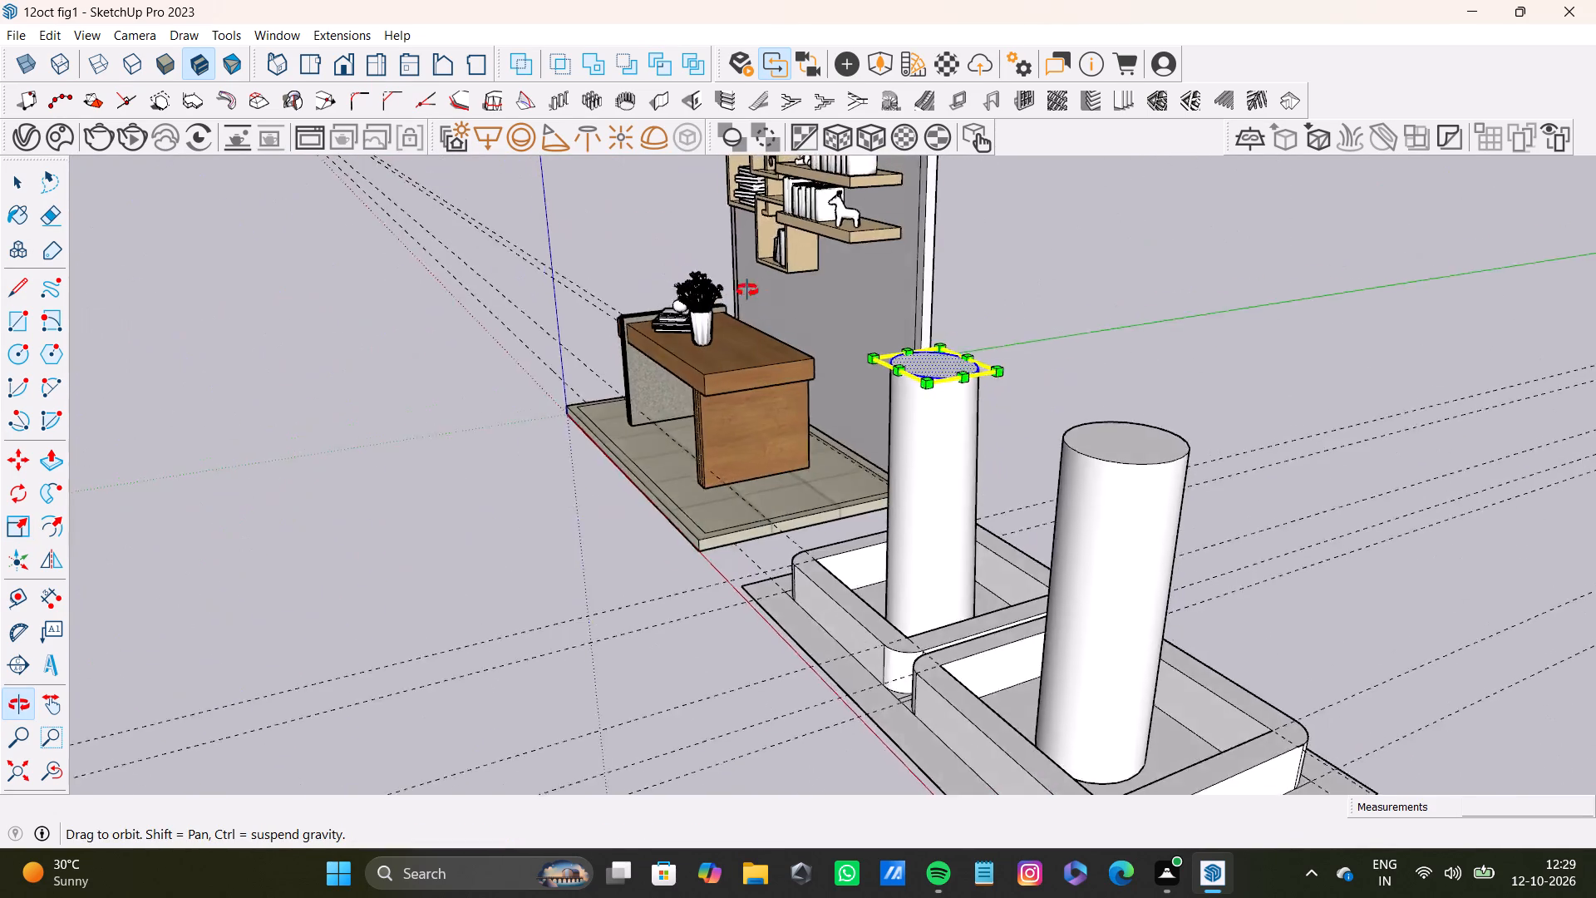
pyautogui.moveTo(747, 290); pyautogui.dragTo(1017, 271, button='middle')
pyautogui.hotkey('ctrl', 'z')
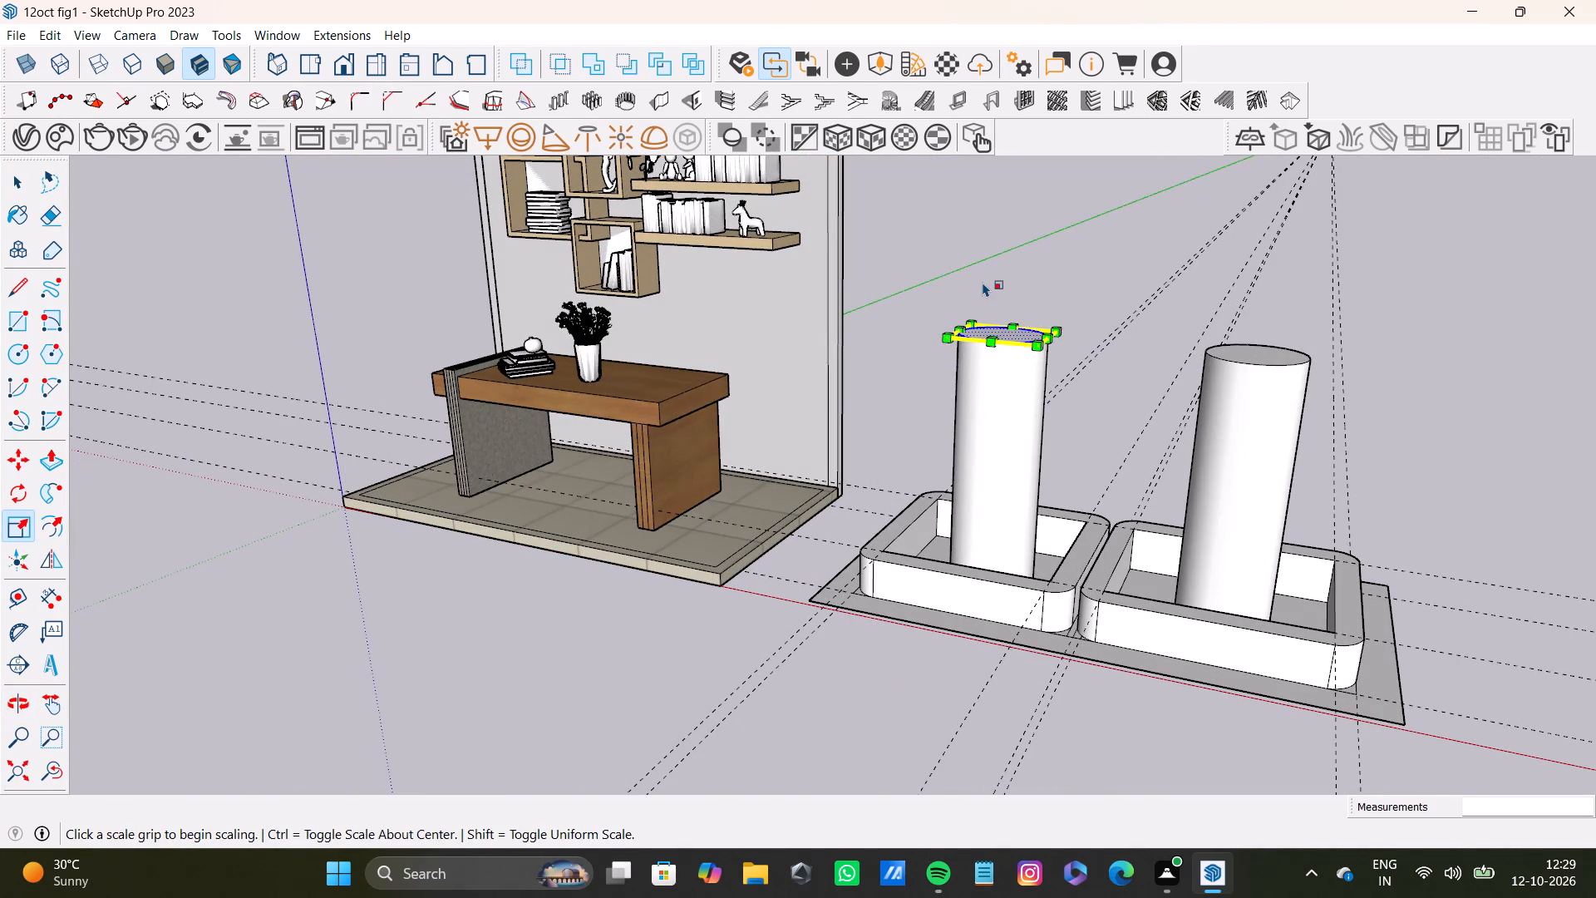
# Undo the Push/Pull of both columns, back to the flat circles on the recess floors.
pyautogui.hotkey('ctrl', 'z')
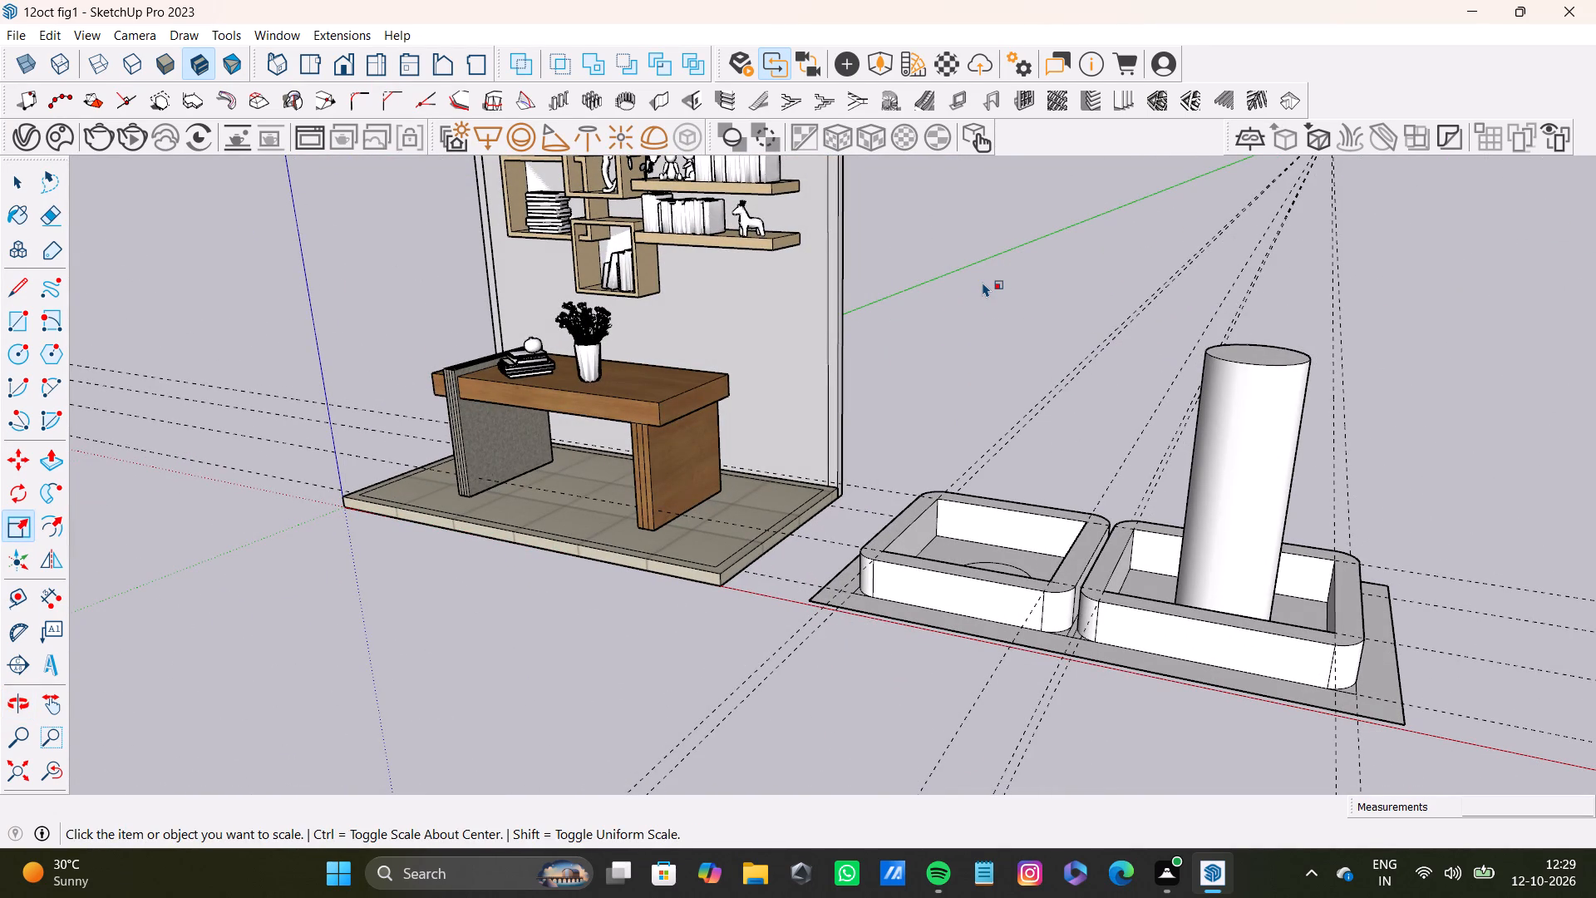
pyautogui.hotkey('ctrl', 'z')
# Delete the circle on the recess floor of the block nearer the desk.
pyautogui.scroll(-4, 1091, 540)
pyautogui.moveTo(1091, 511); pyautogui.dragTo(1155, 790, button='middle')
pyautogui.scroll(12, 1054, 596)
pyautogui.scroll(3, 961, 512)
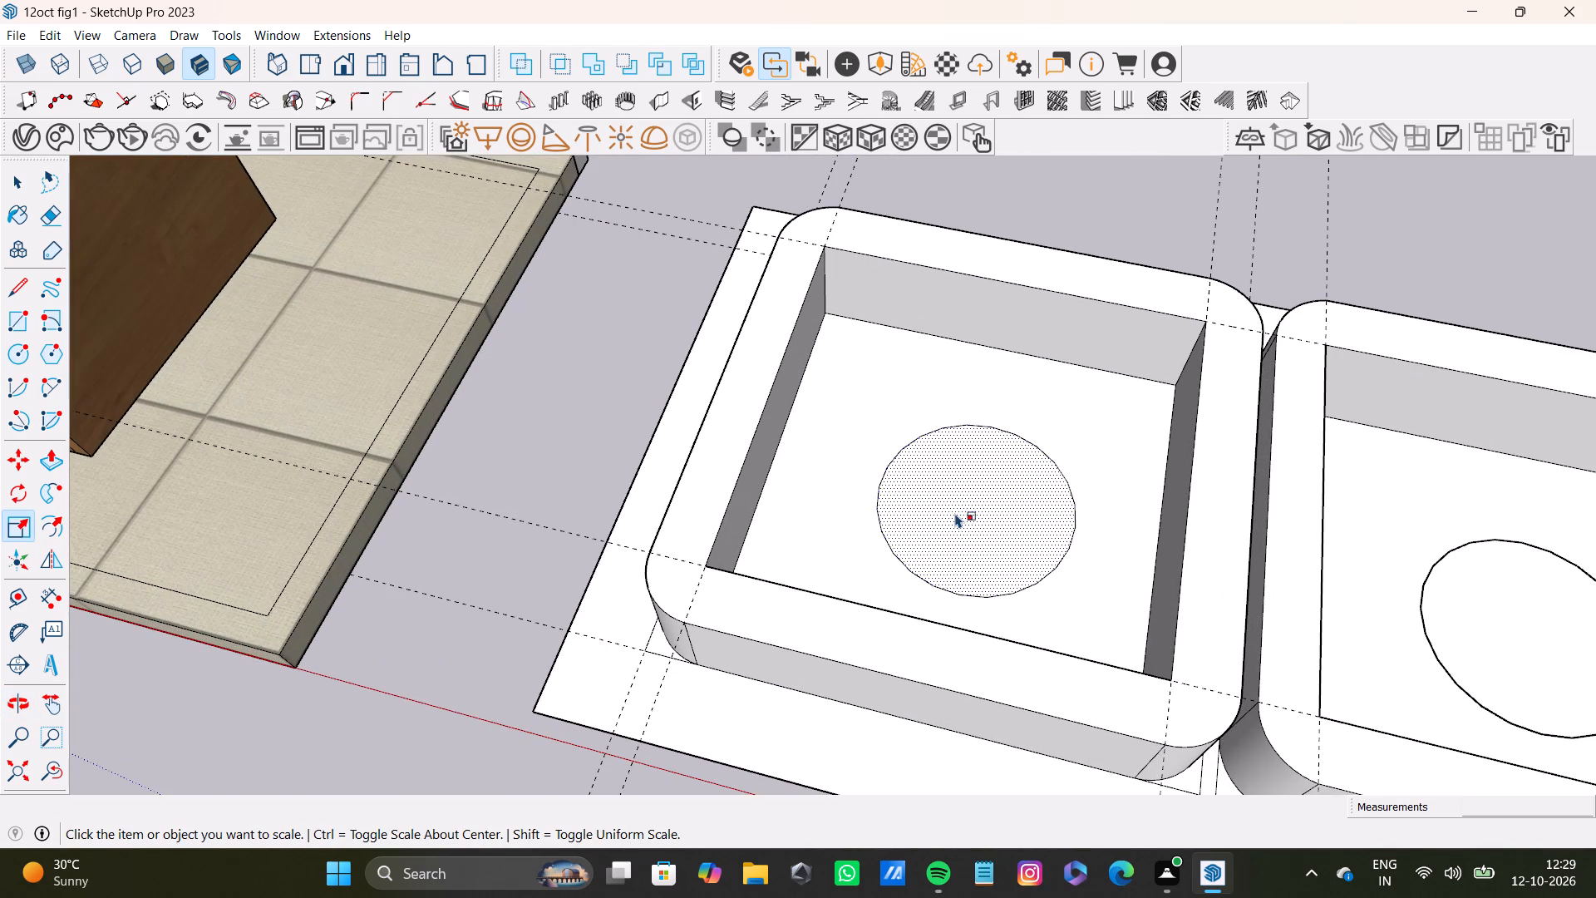
pyautogui.press('space')
pyautogui.moveTo(868, 387); pyautogui.dragTo(1111, 614)
pyautogui.press('Delete')
# Delete the circle on the recess floor of the block farther from the desk.
pyautogui.scroll(-5, 1022, 539)
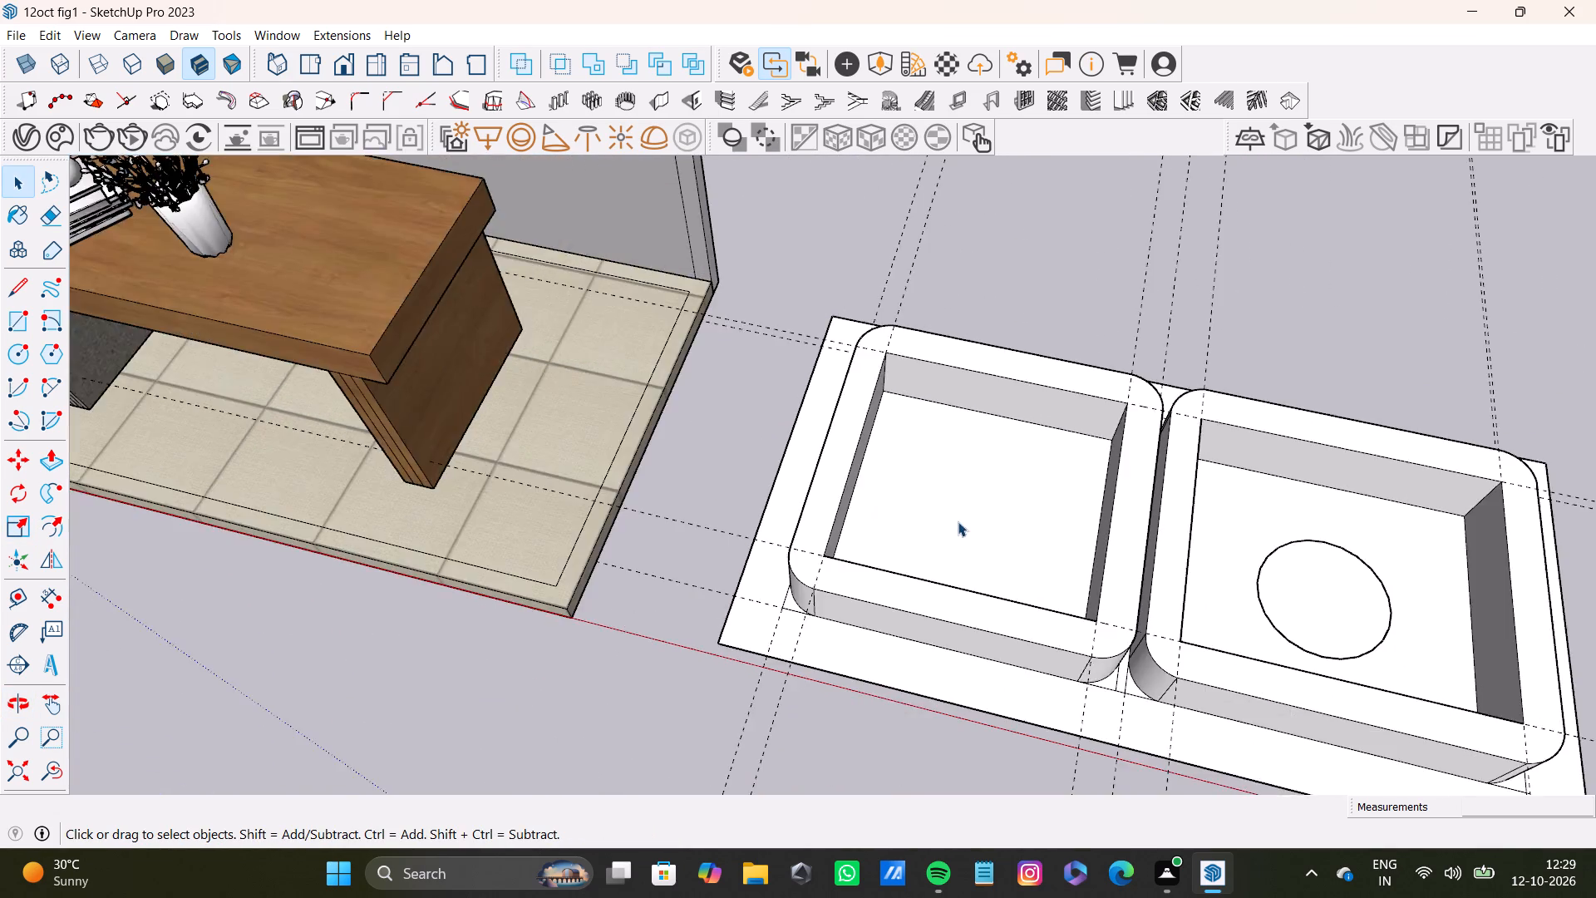
pyautogui.scroll(-4, 958, 521)
pyautogui.moveTo(1043, 495); pyautogui.dragTo(1001, 487, button='middle')
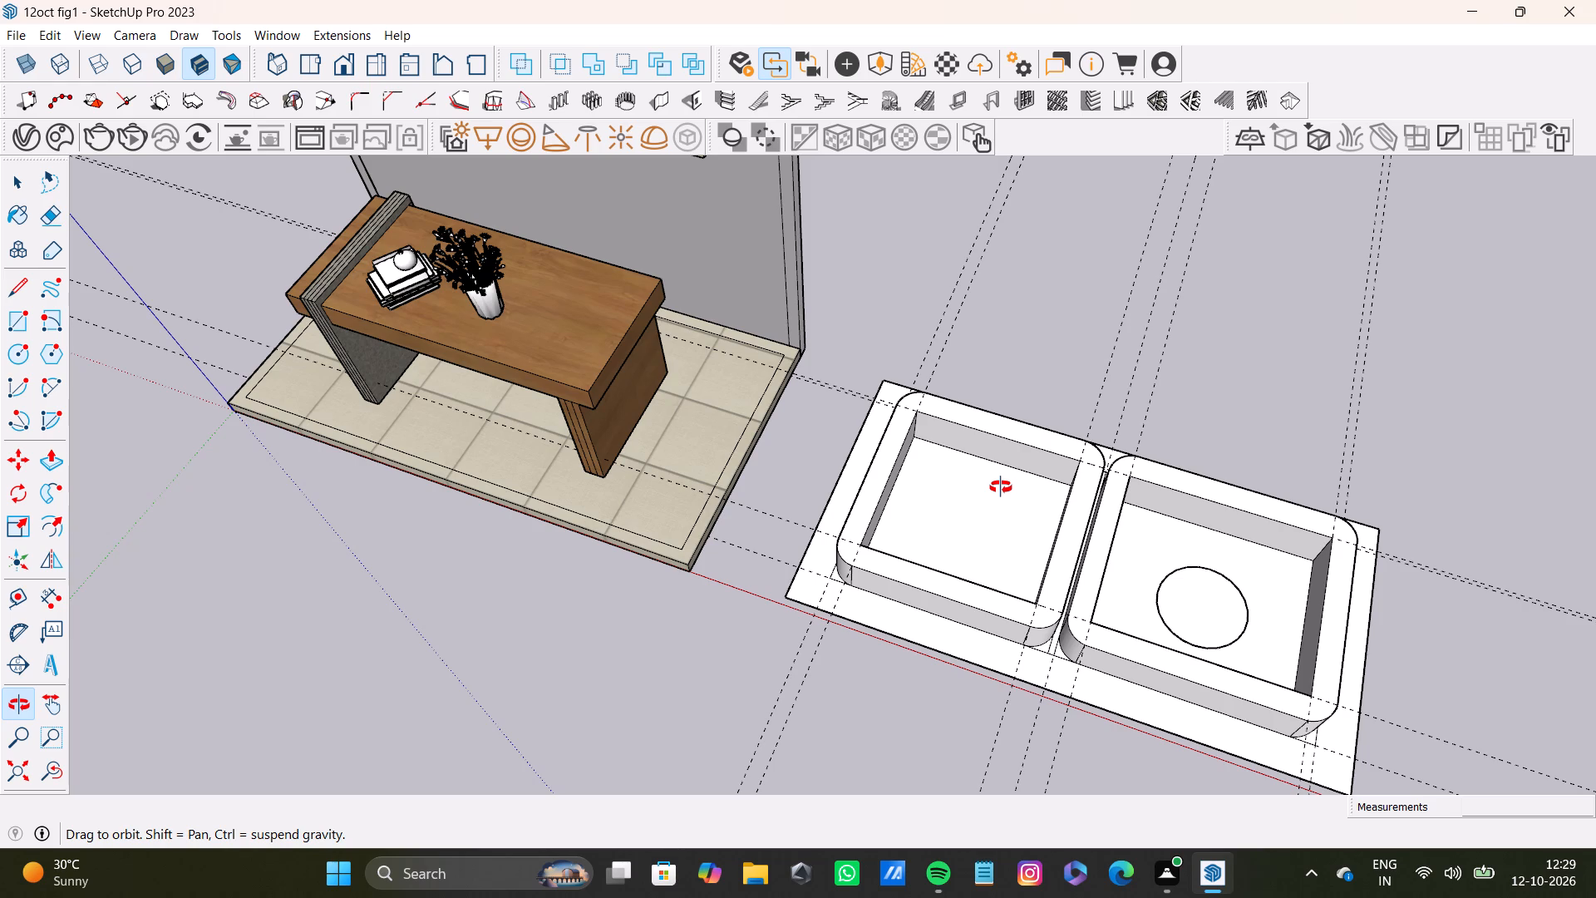
pyautogui.moveTo(1001, 487); pyautogui.dragTo(840, 434, button='middle')
pyautogui.scroll(7, 920, 455)
pyautogui.moveTo(1049, 574); pyautogui.dragTo(1101, 687, button='middle')
pyautogui.keyDown('shift'); pyautogui.moveTo(988, 491); pyautogui.dragTo(1160, 625); pyautogui.keyUp('shift')
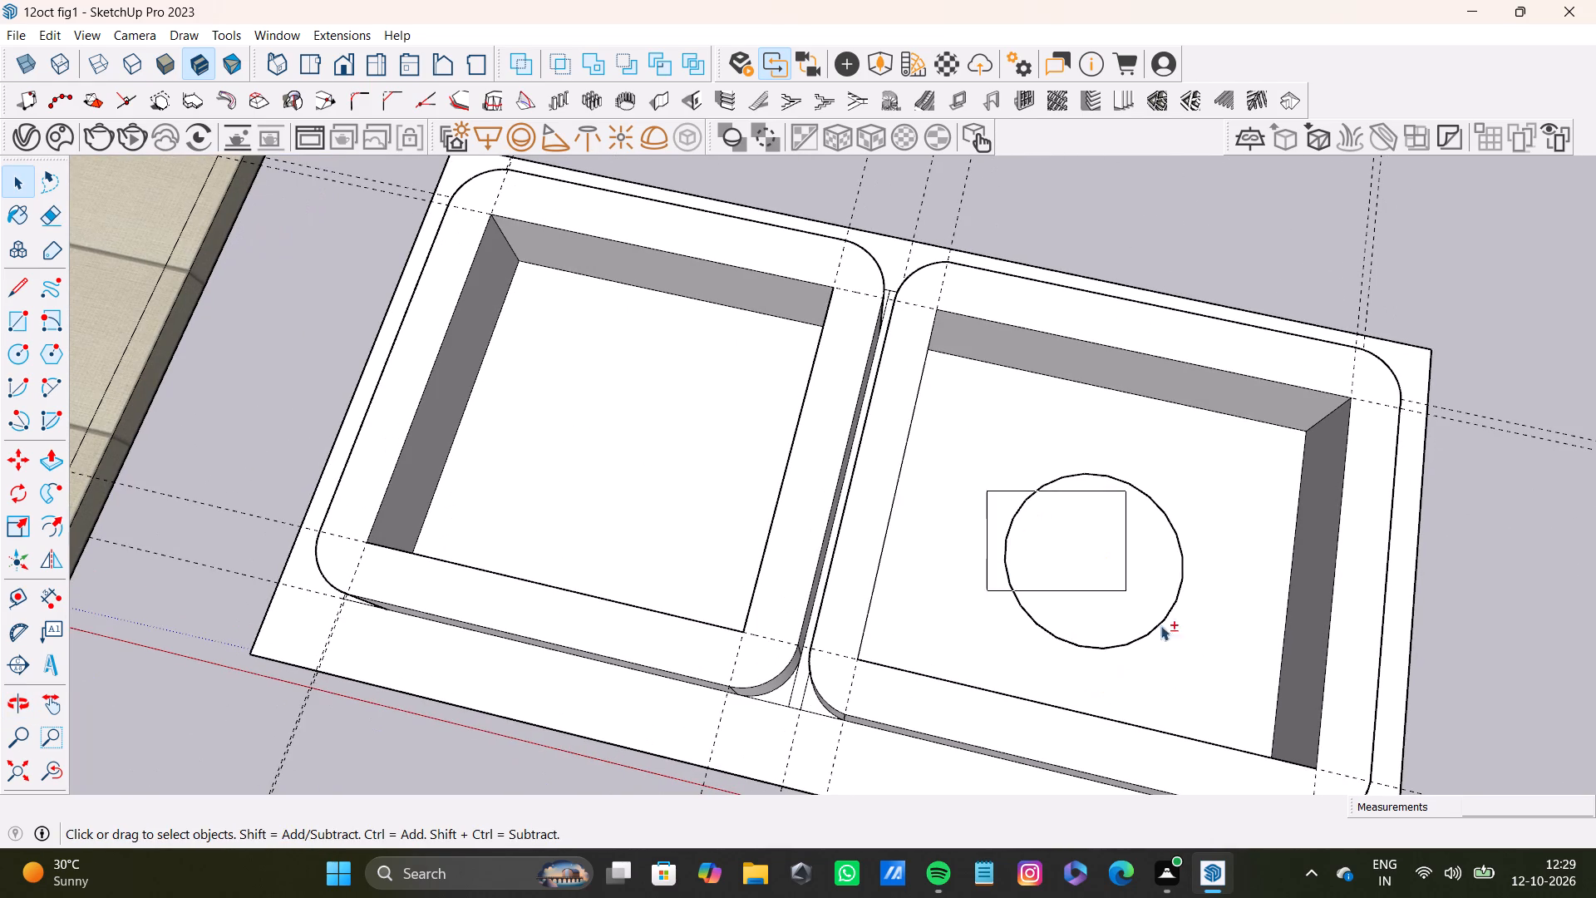
pyautogui.keyDown('shift'); pyautogui.moveTo(1160, 625); pyautogui.dragTo(1205, 673); pyautogui.keyUp('shift')
pyautogui.moveTo(993, 437); pyautogui.dragTo(1234, 674)
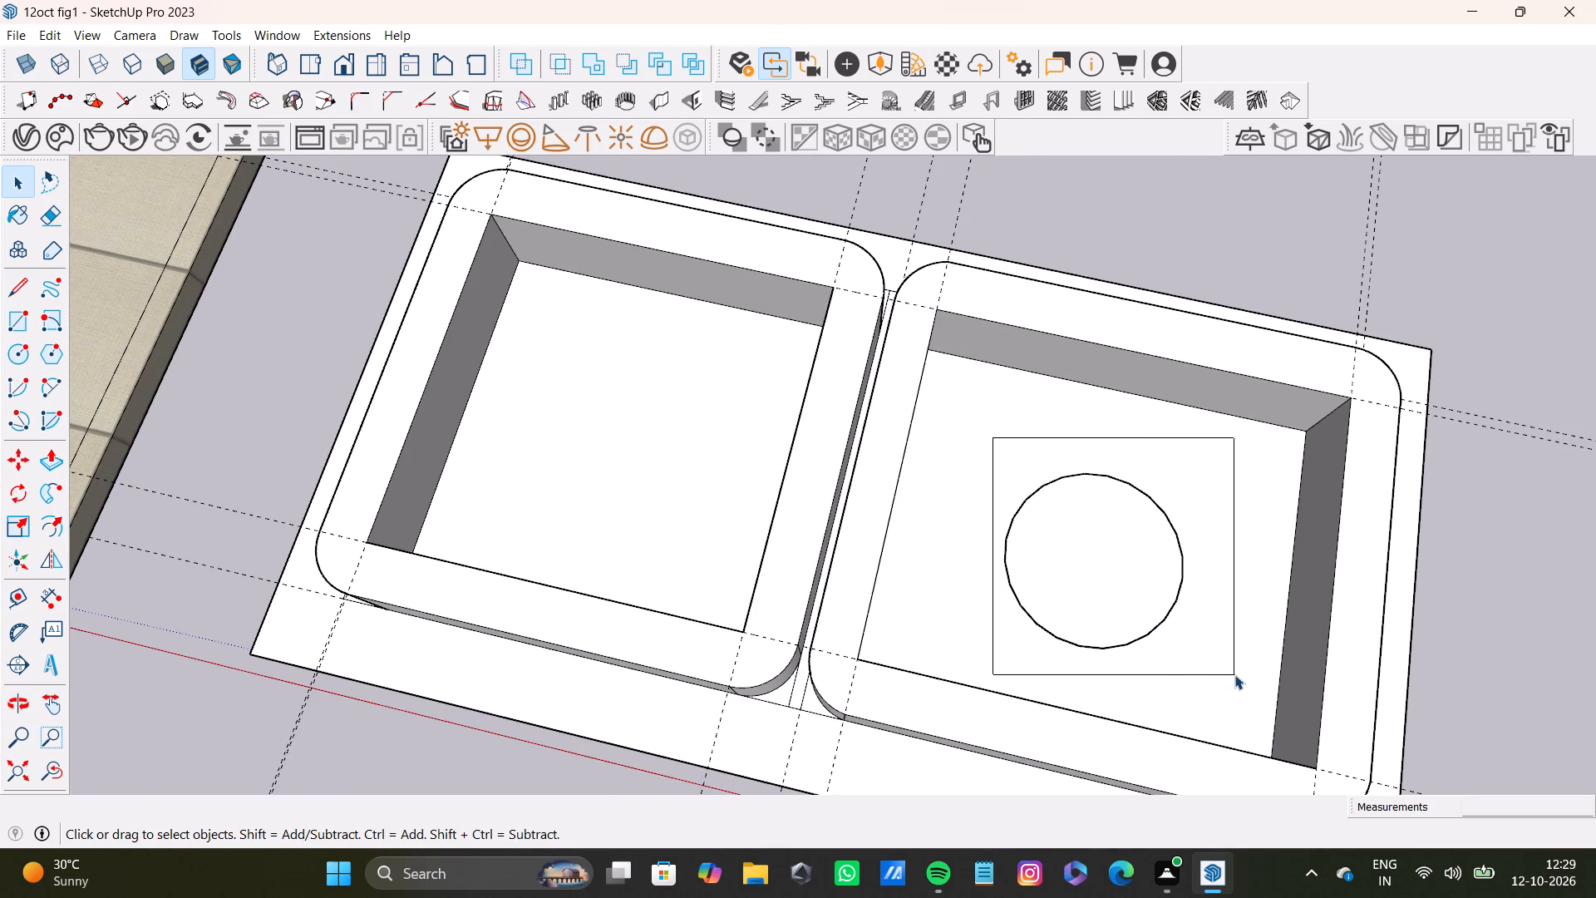
pyautogui.press('Delete')
pyautogui.press('space')
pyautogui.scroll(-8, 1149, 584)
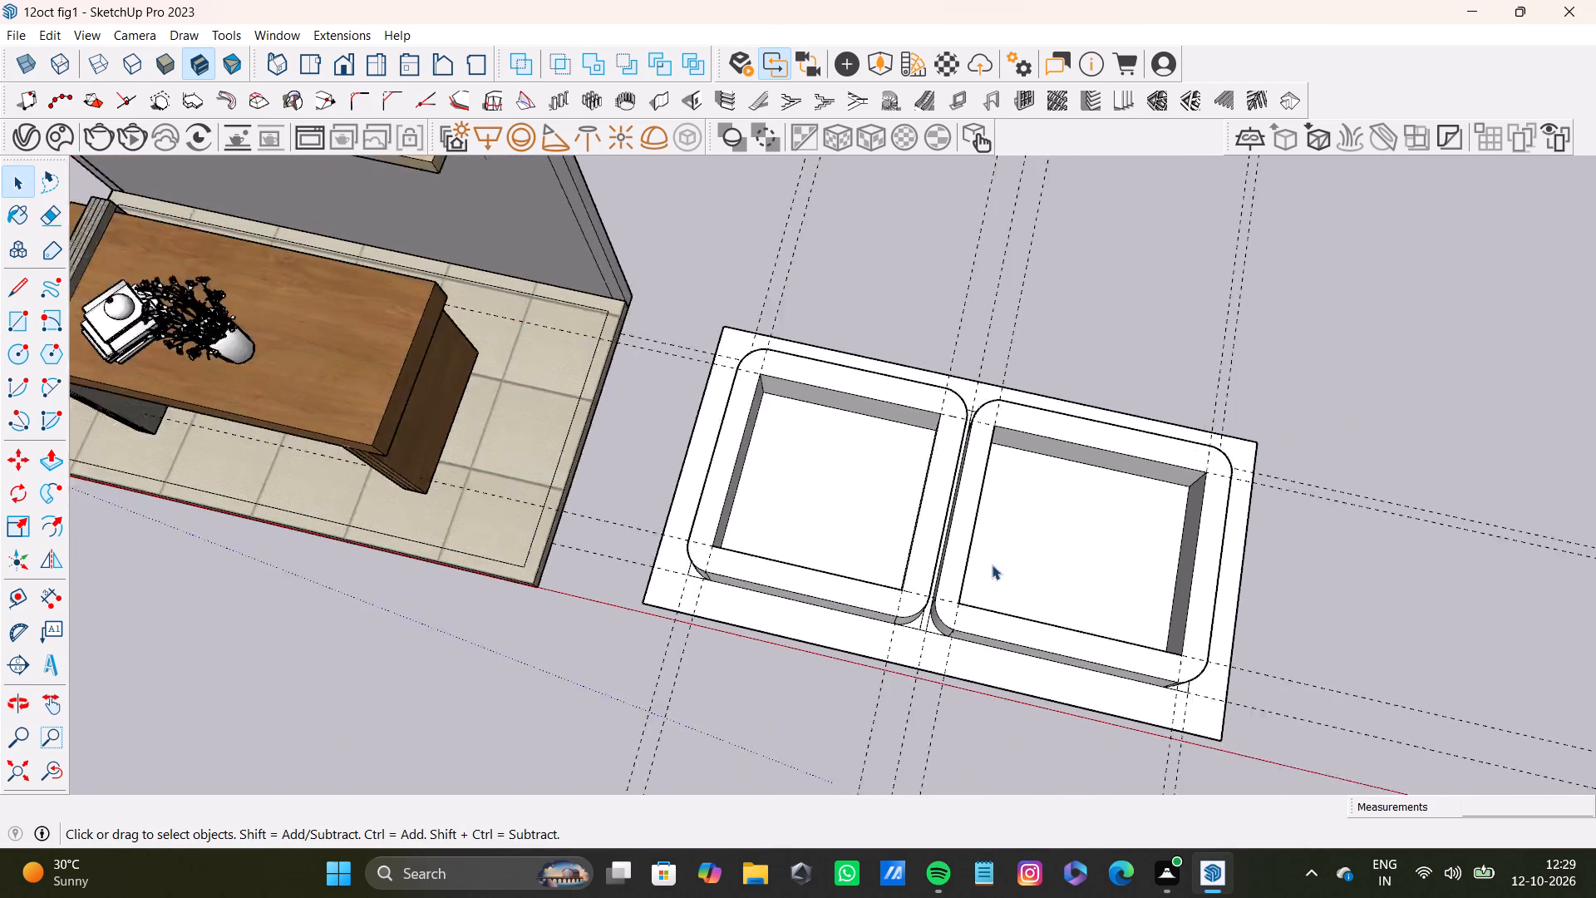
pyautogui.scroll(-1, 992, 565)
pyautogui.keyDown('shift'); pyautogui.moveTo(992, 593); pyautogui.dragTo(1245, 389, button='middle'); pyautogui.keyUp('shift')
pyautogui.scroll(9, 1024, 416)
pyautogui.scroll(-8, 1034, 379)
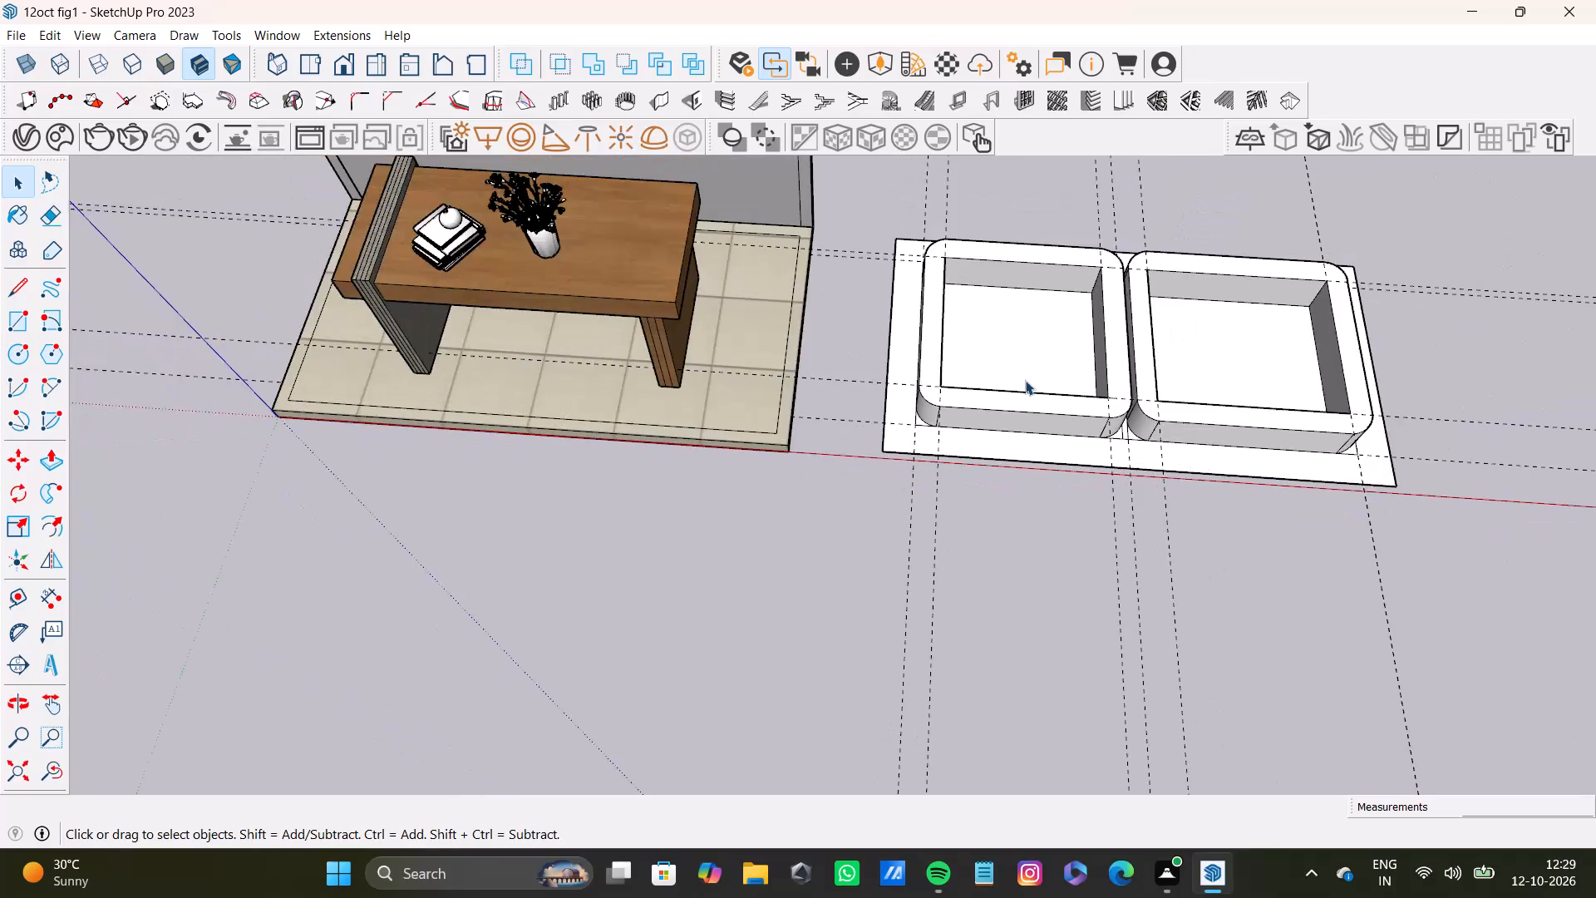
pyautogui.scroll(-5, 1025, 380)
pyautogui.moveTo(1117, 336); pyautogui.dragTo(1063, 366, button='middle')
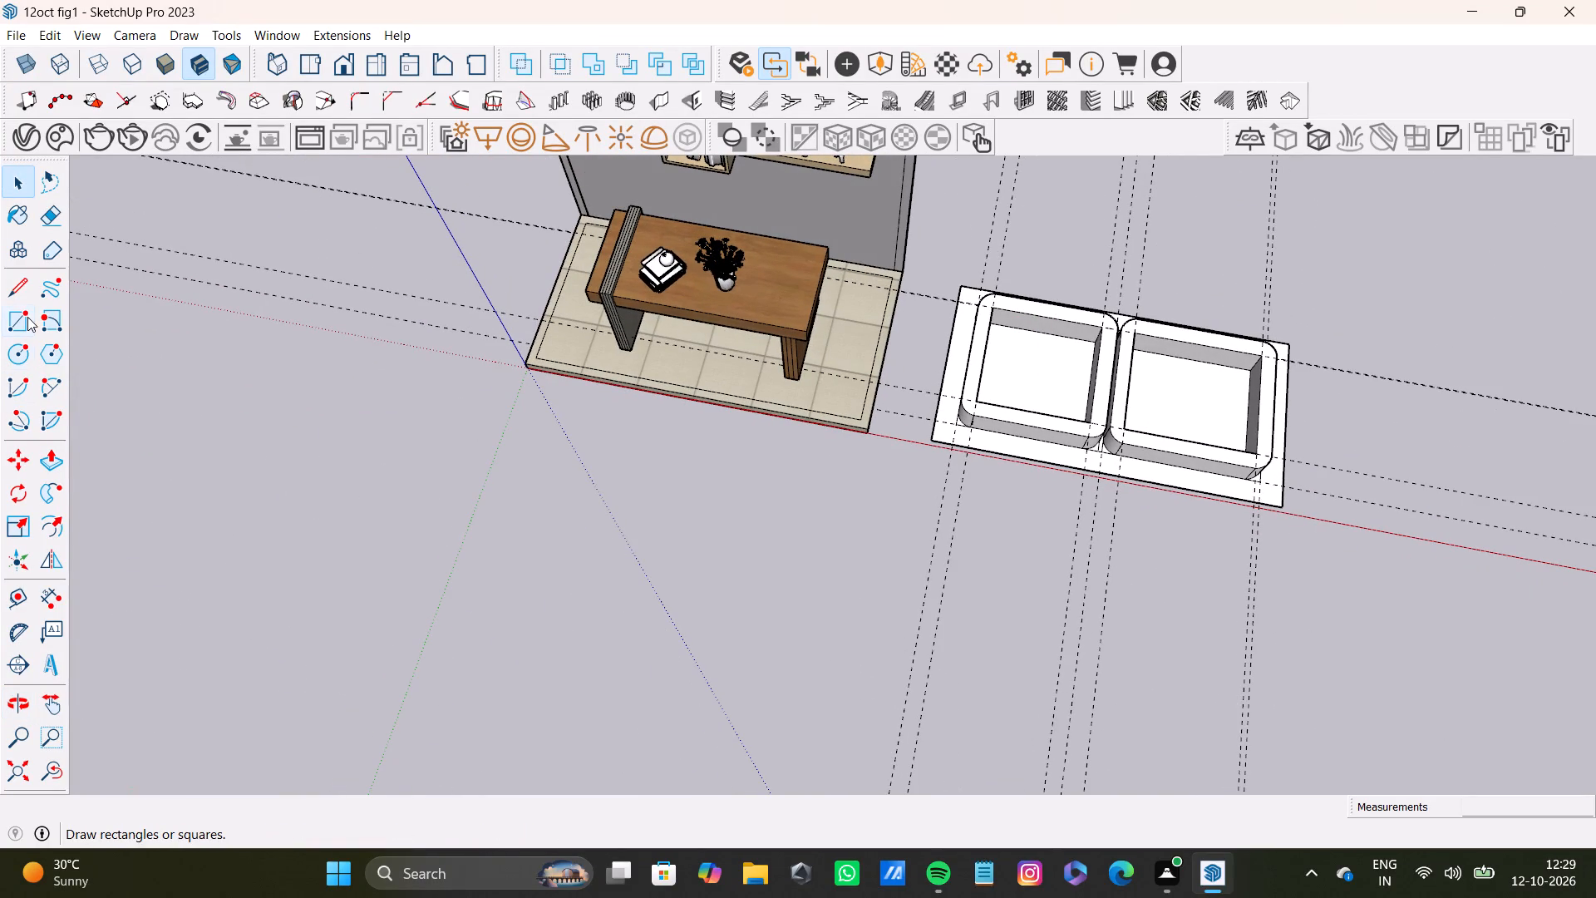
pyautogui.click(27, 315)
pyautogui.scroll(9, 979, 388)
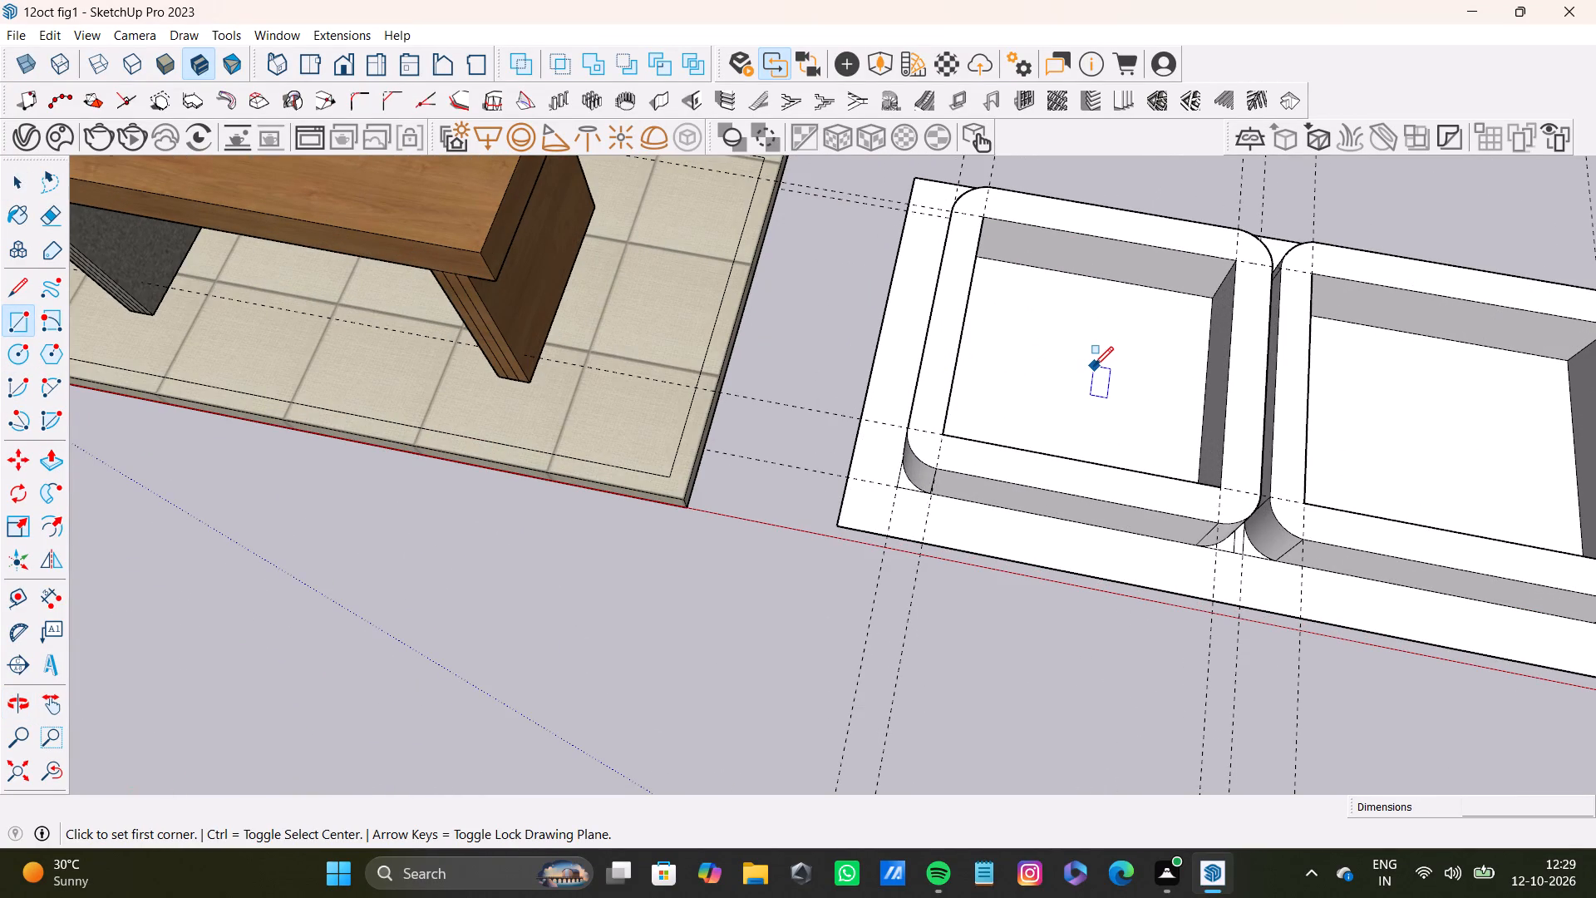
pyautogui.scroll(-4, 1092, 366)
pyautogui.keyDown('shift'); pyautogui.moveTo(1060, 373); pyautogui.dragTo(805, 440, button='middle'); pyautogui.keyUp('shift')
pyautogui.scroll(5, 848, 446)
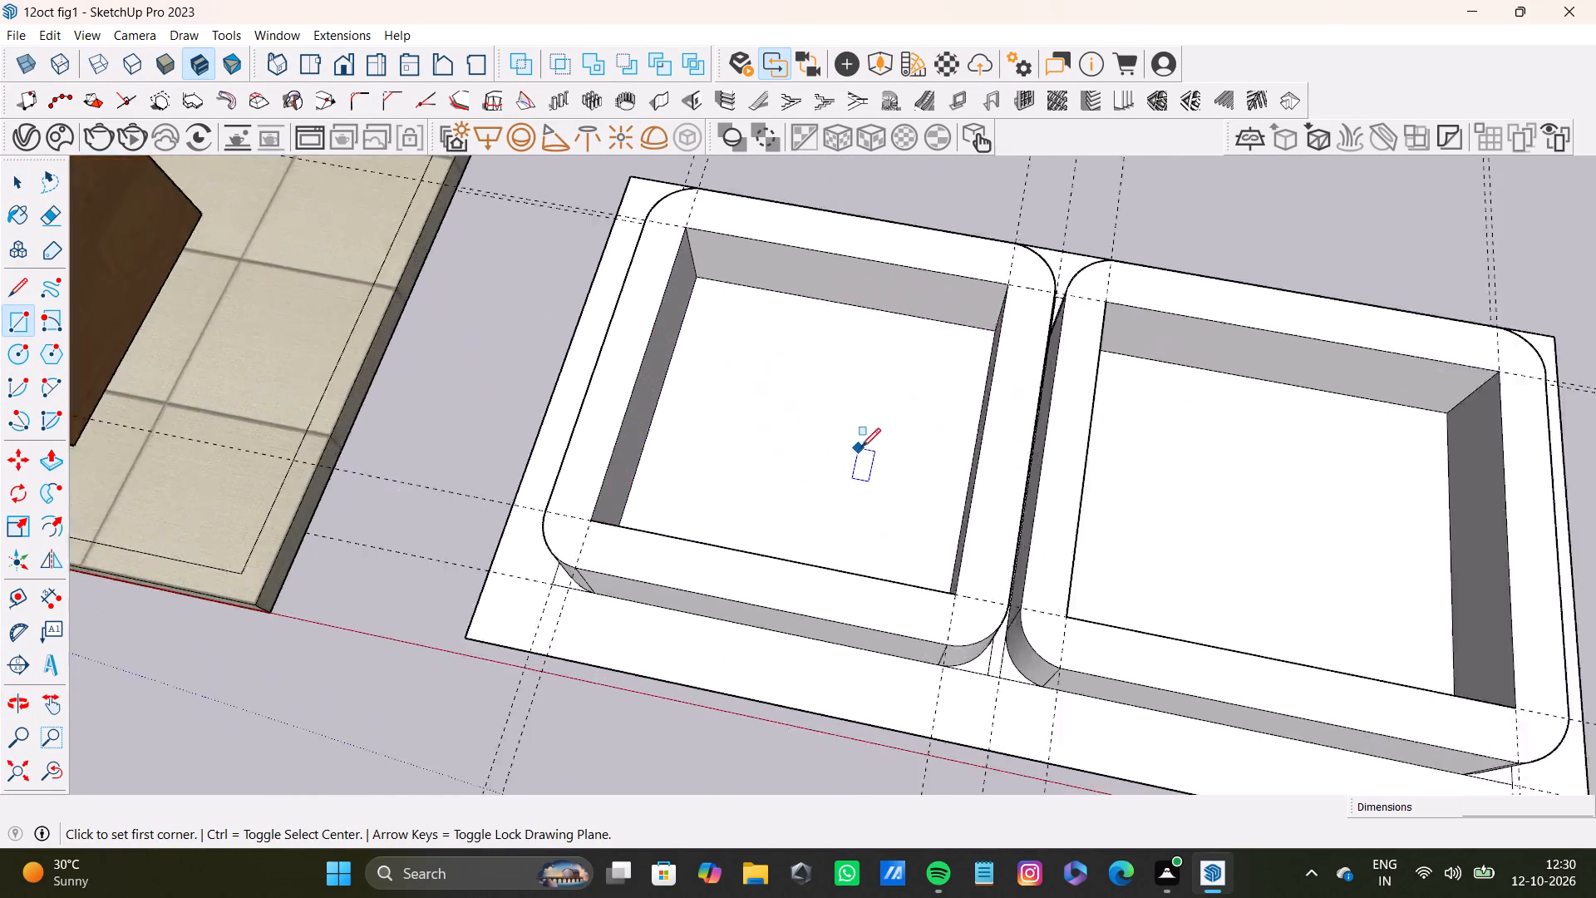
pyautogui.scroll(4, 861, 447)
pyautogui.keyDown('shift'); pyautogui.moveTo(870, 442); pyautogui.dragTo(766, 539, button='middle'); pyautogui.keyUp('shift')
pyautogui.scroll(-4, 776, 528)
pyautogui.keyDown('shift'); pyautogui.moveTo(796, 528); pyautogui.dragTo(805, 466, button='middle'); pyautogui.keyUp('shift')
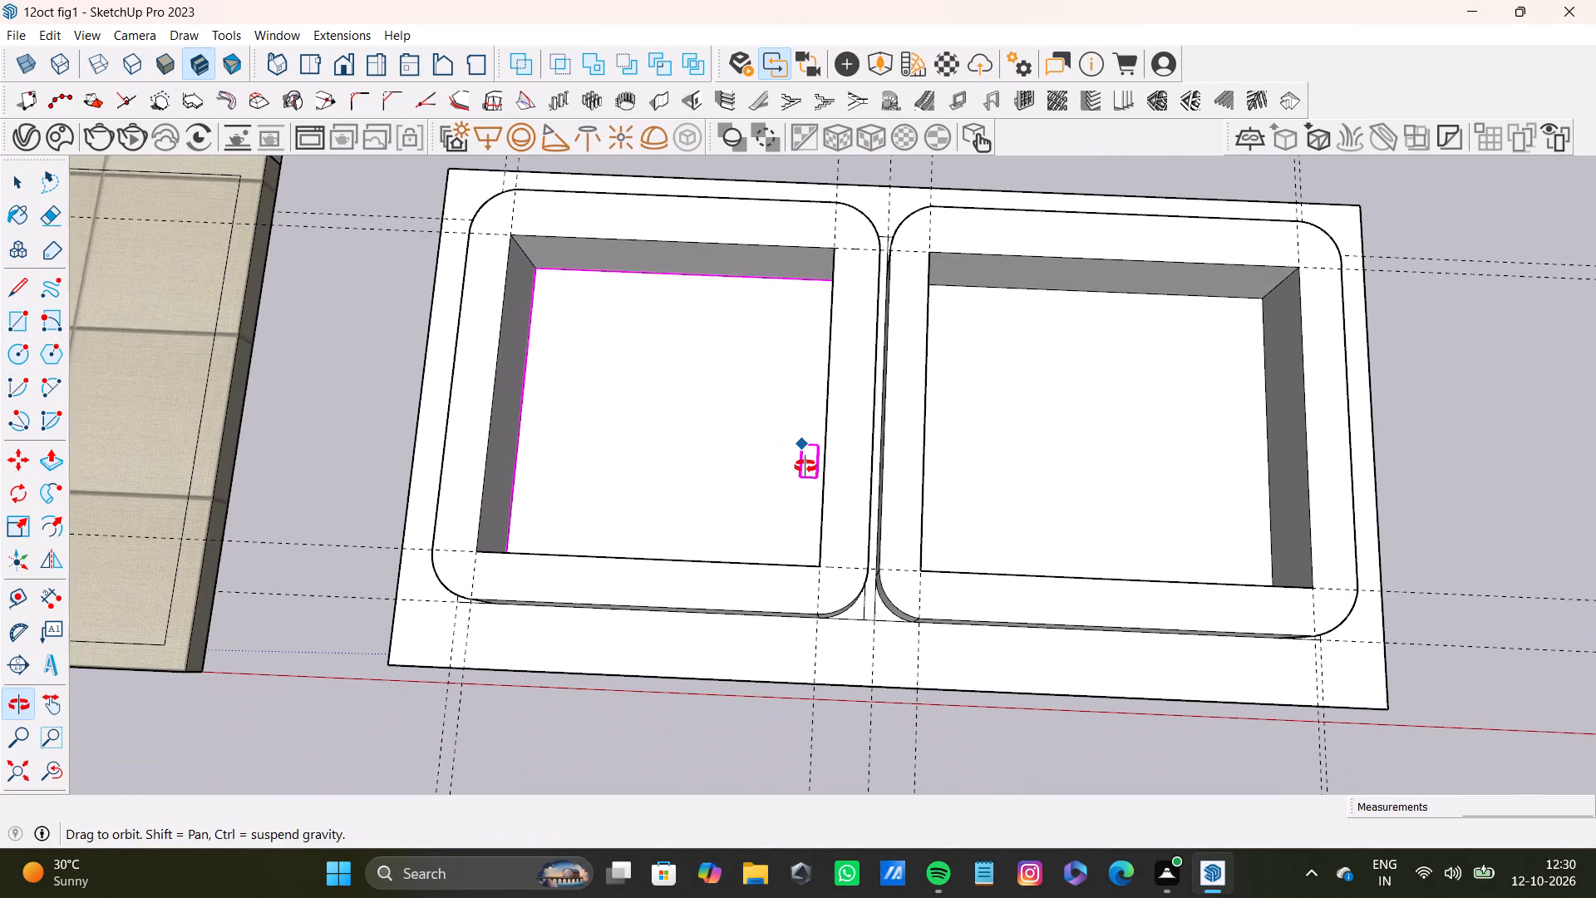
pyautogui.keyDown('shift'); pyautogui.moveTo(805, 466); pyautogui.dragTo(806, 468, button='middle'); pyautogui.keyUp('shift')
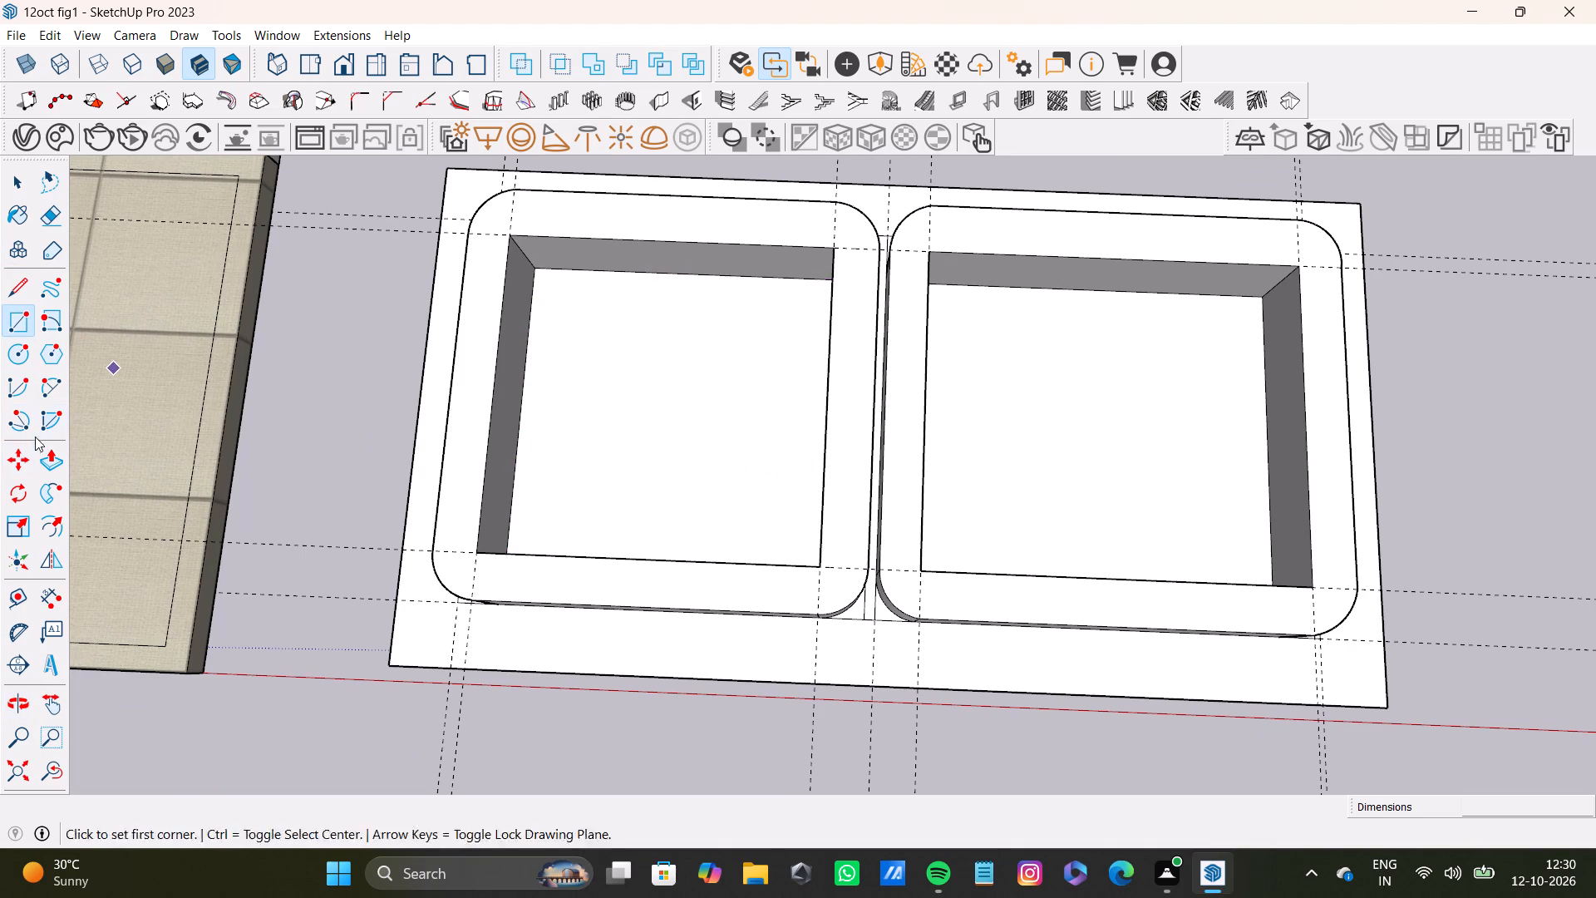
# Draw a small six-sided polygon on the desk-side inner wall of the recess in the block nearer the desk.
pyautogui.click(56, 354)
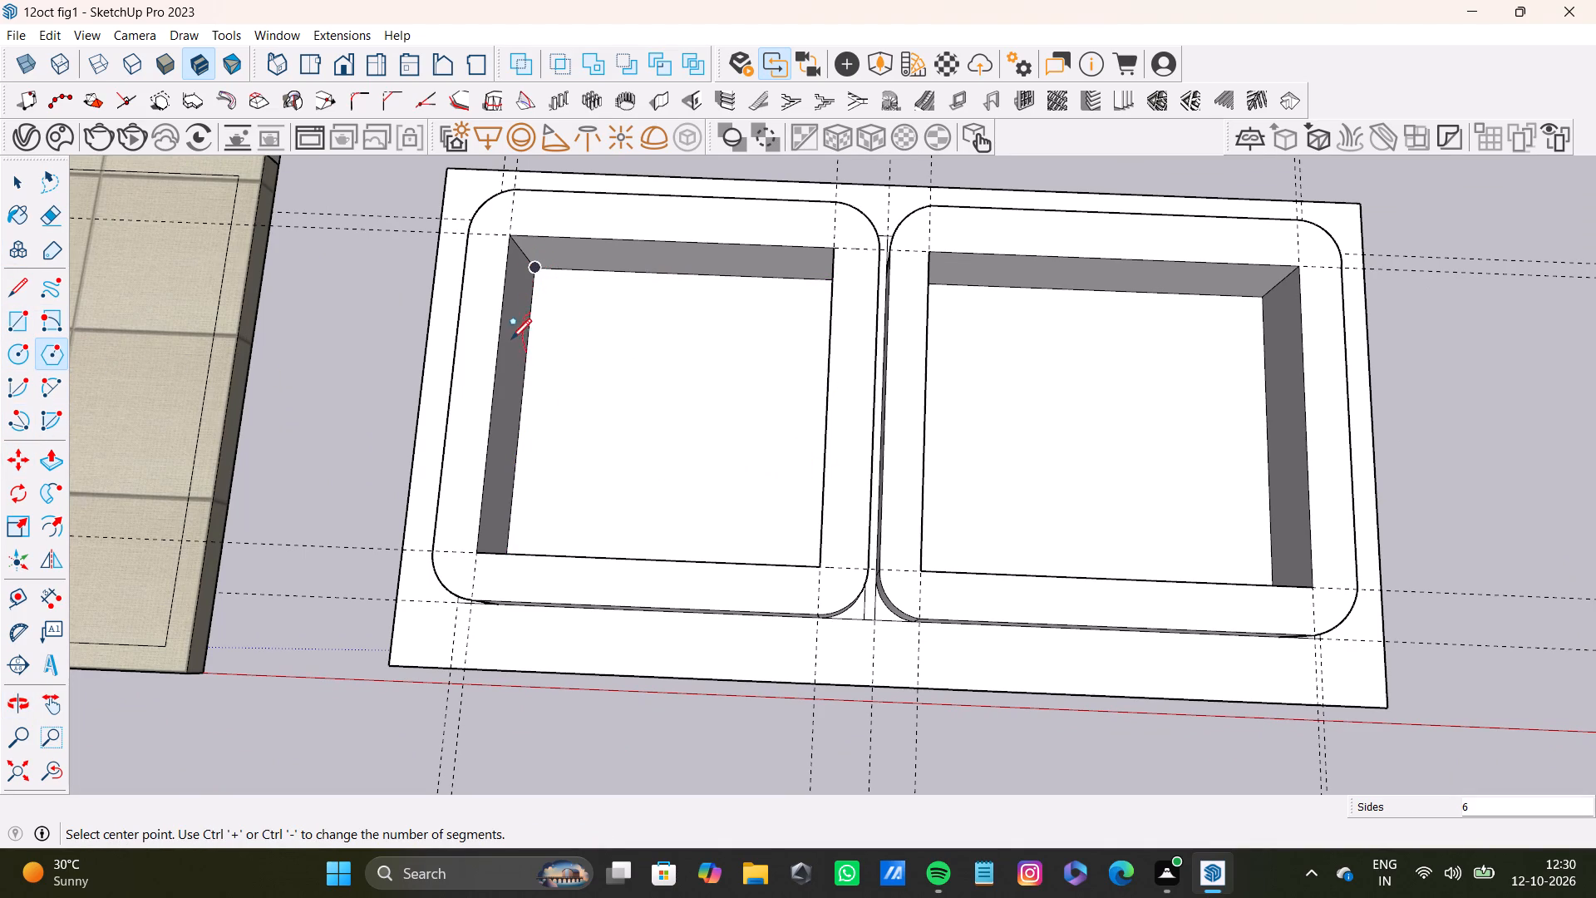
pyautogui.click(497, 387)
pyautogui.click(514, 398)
# Delete the hexagon and the piece of recess rim edge around it in the block nearer the desk.
pyautogui.scroll(-3, 525, 439)
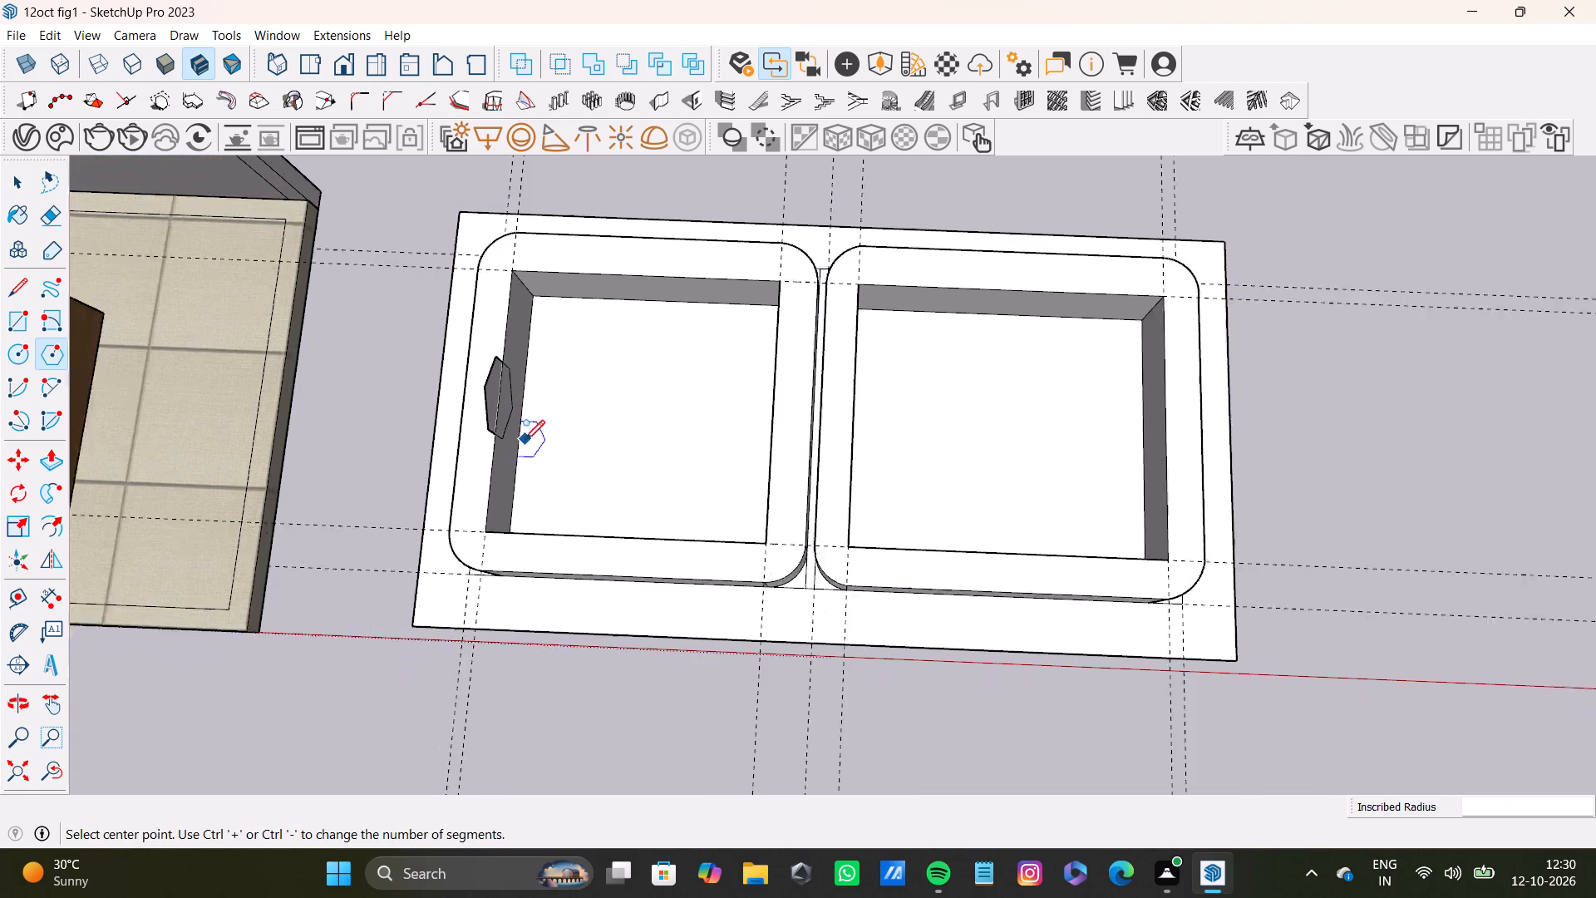
pyautogui.scroll(-1, 525, 439)
pyautogui.moveTo(534, 447); pyautogui.dragTo(704, 258, button='middle')
pyautogui.scroll(8, 683, 531)
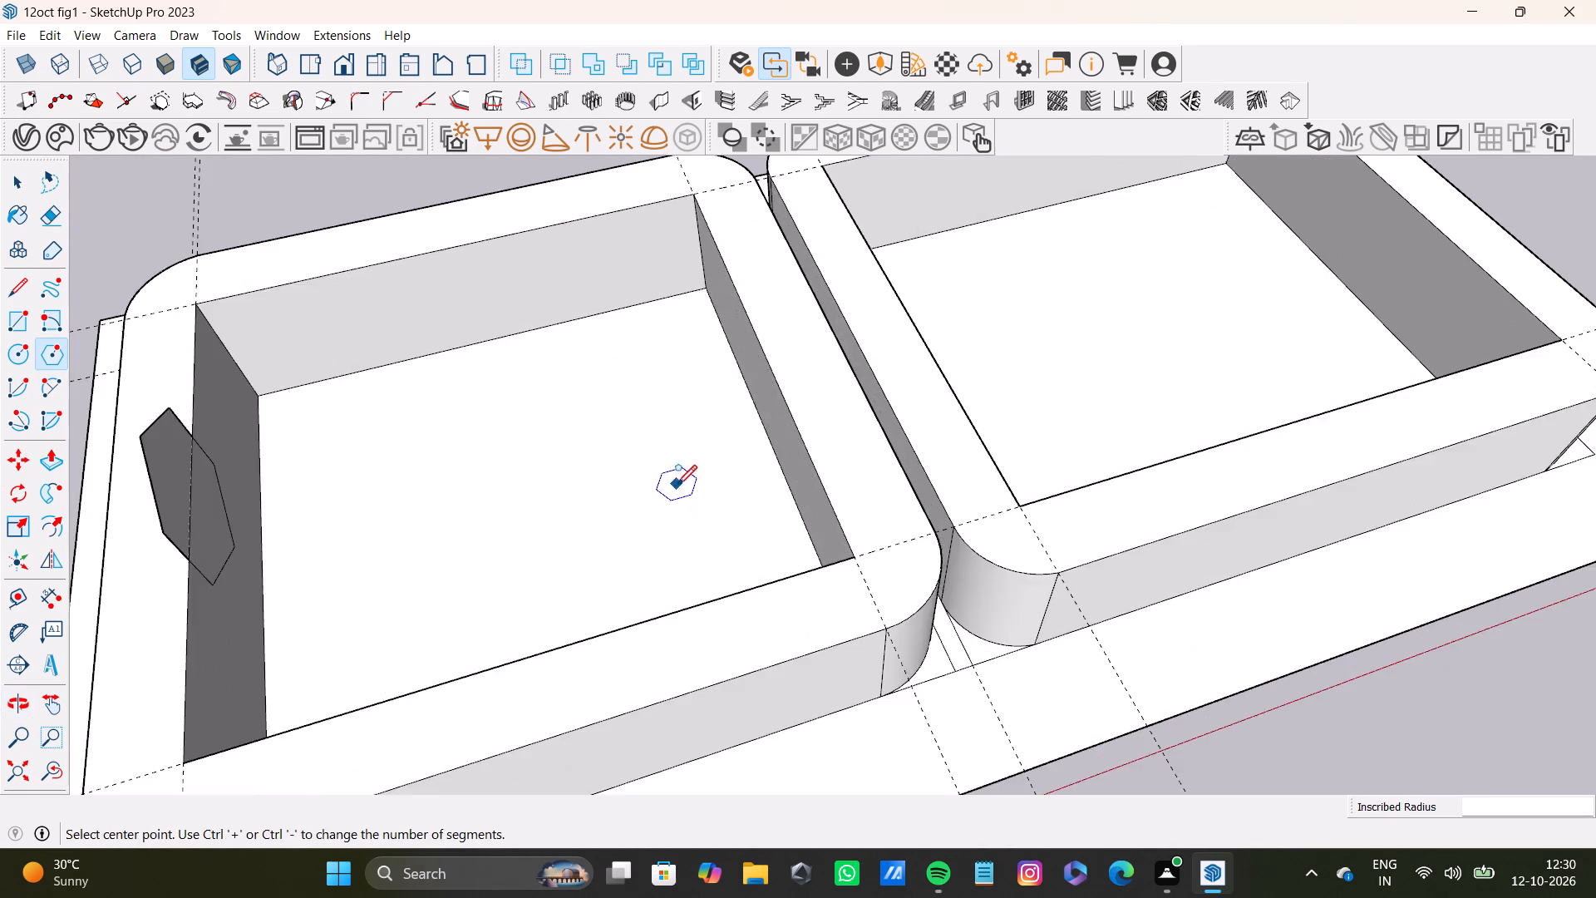
pyautogui.moveTo(677, 484); pyautogui.dragTo(266, 400, button='middle')
pyautogui.scroll(-8, 485, 418)
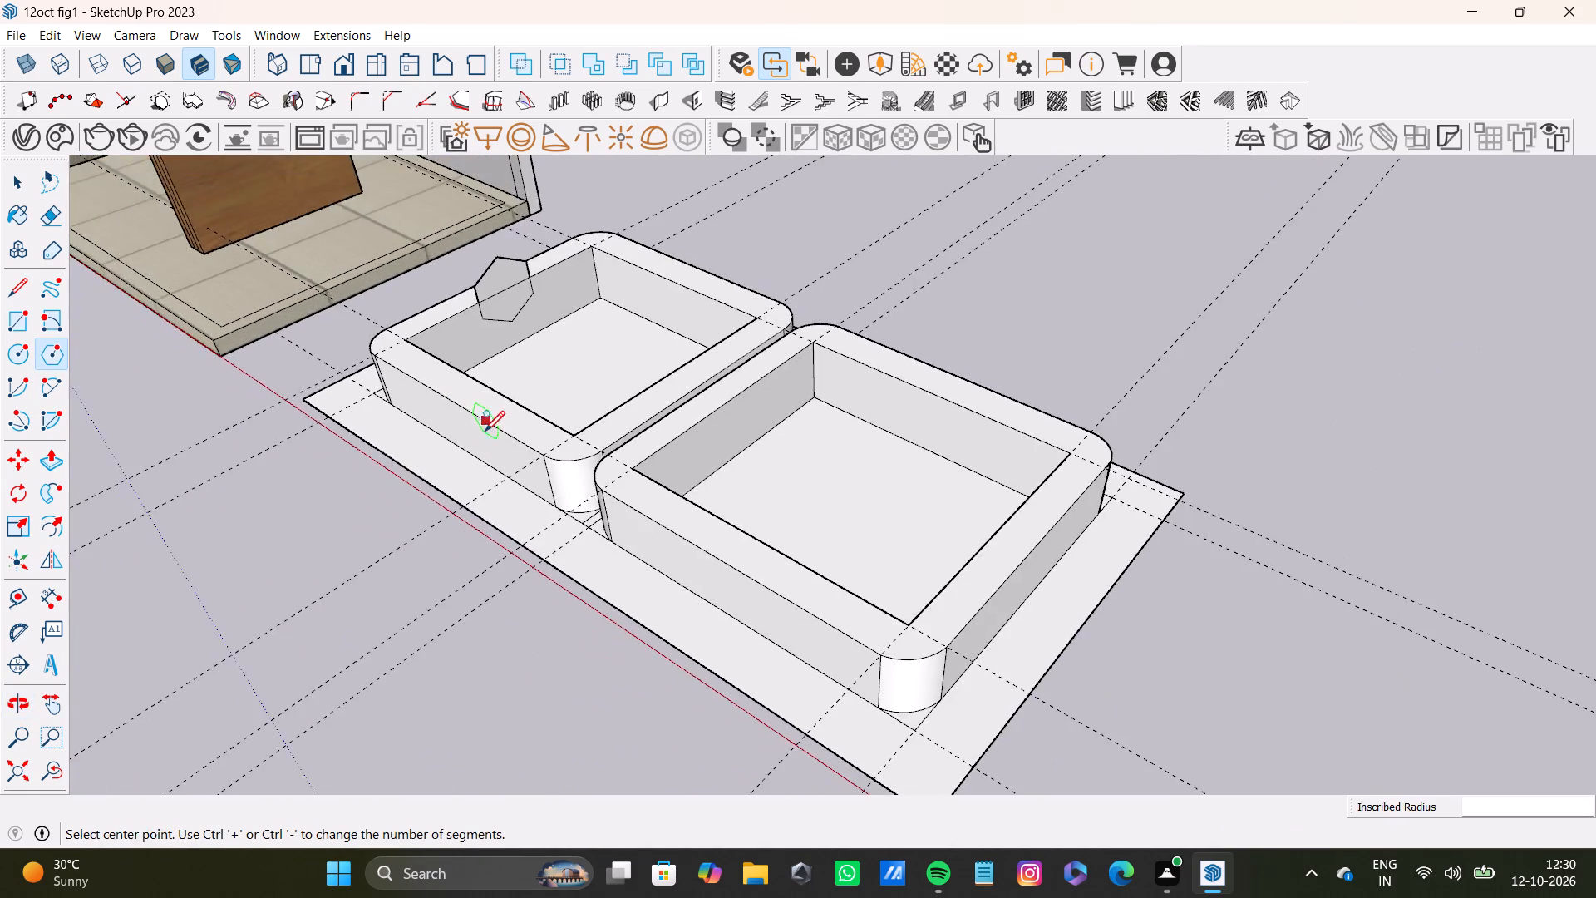
pyautogui.moveTo(485, 431); pyautogui.dragTo(577, 383, button='middle')
pyautogui.press('space')
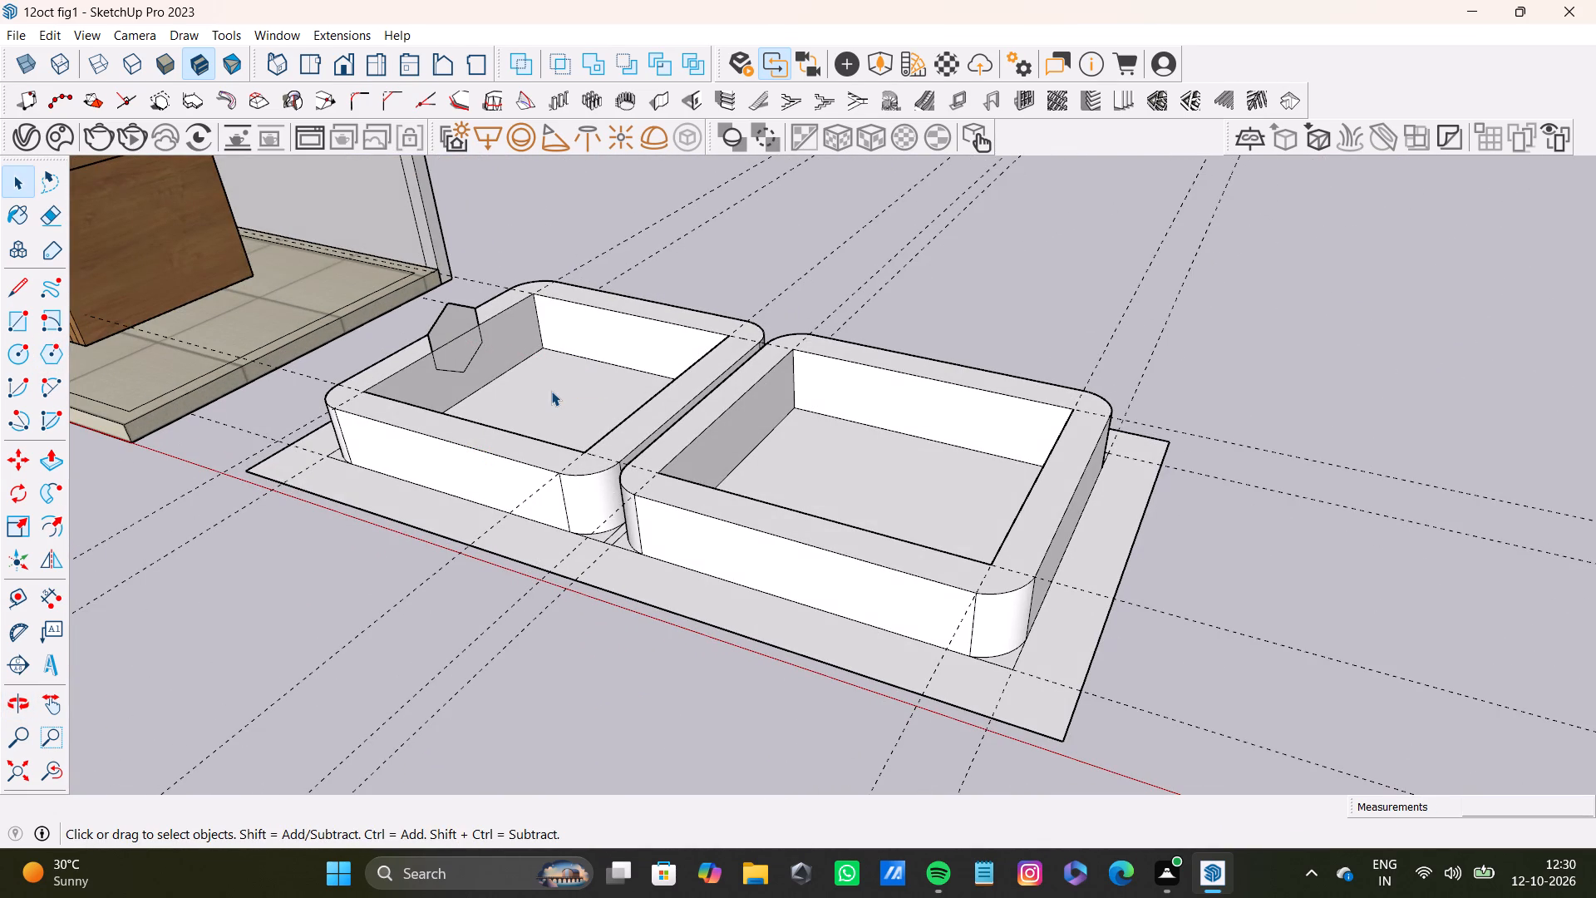
pyautogui.moveTo(418, 294); pyautogui.dragTo(507, 383)
pyautogui.press('Delete')
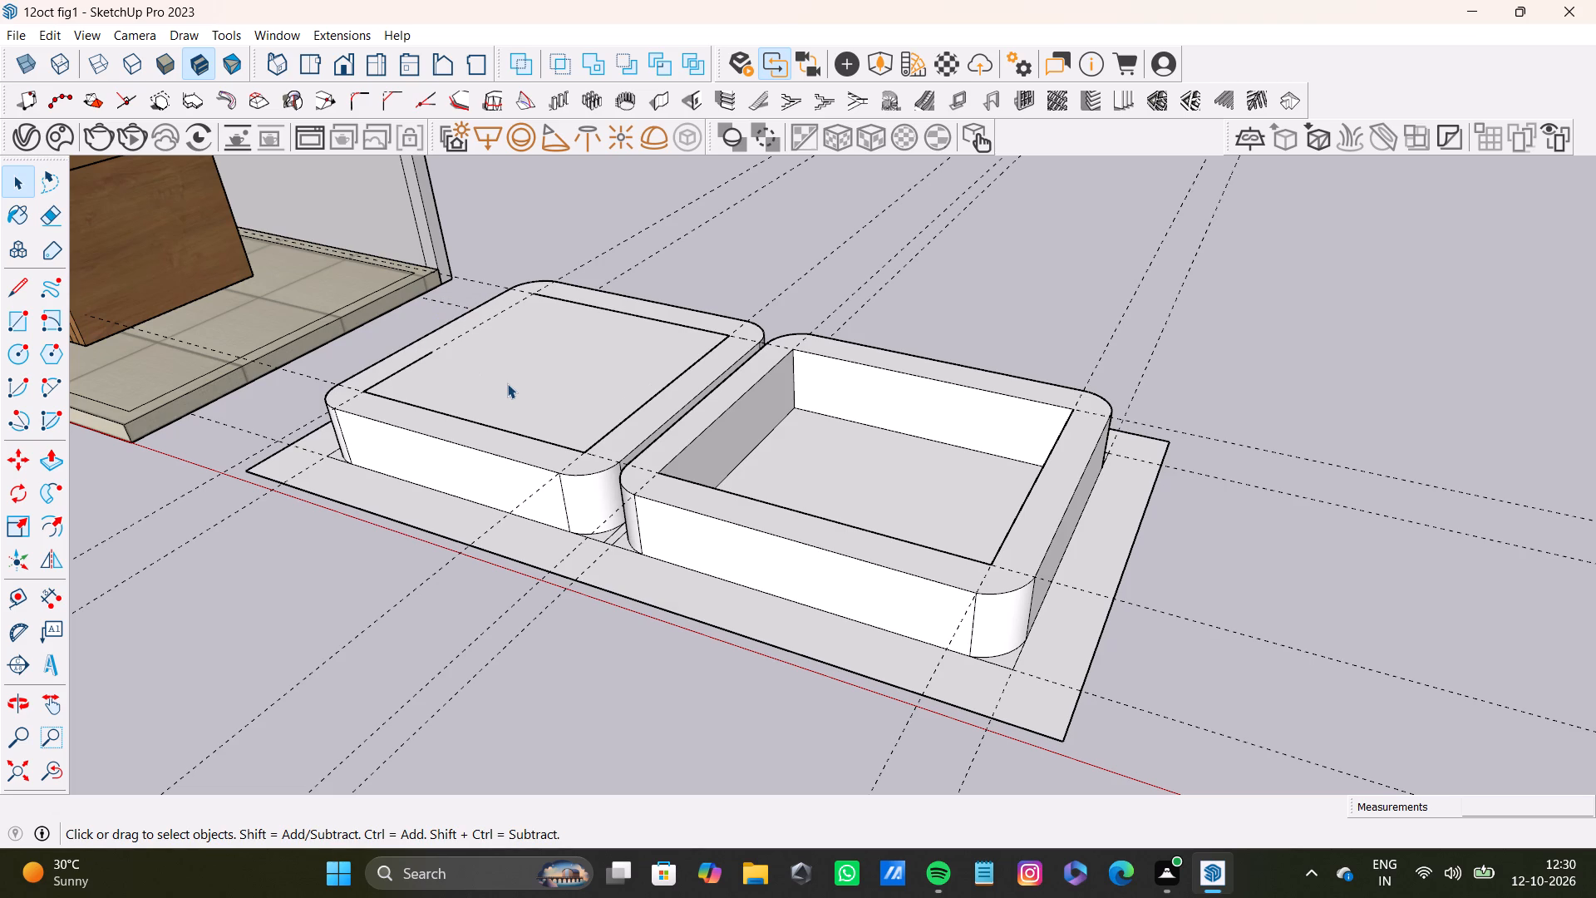
# Redraw the missing part of the recess rim with a line from the broken edge end to the rim's back corner.
pyautogui.press('l')
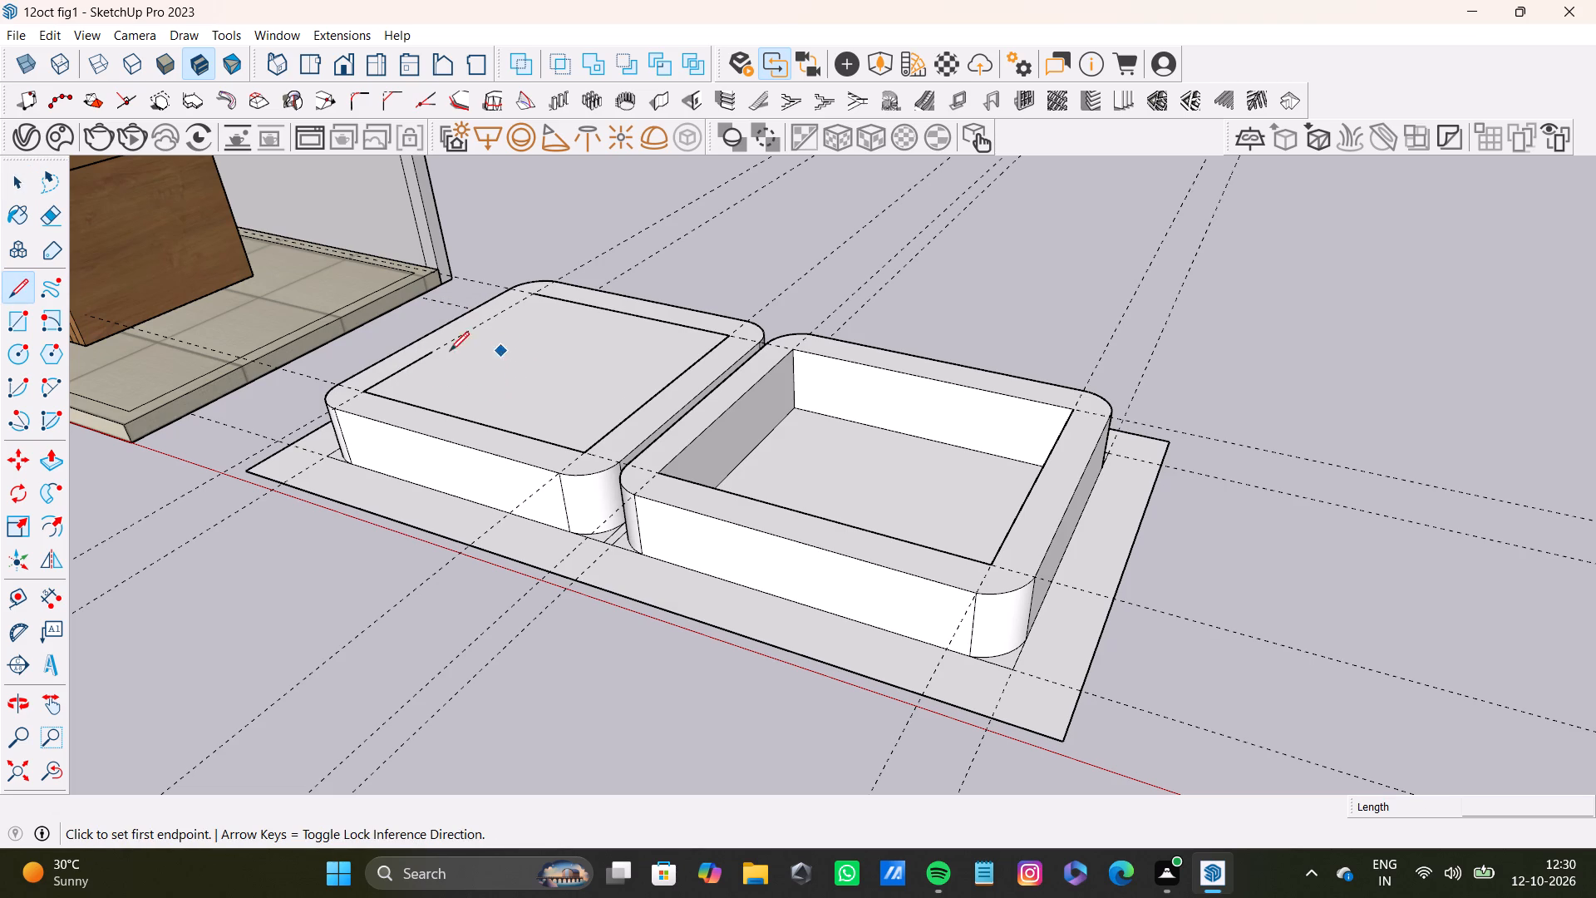
pyautogui.moveTo(429, 353); pyautogui.dragTo(438, 344)
pyautogui.click(534, 298)
pyautogui.scroll(-4, 522, 351)
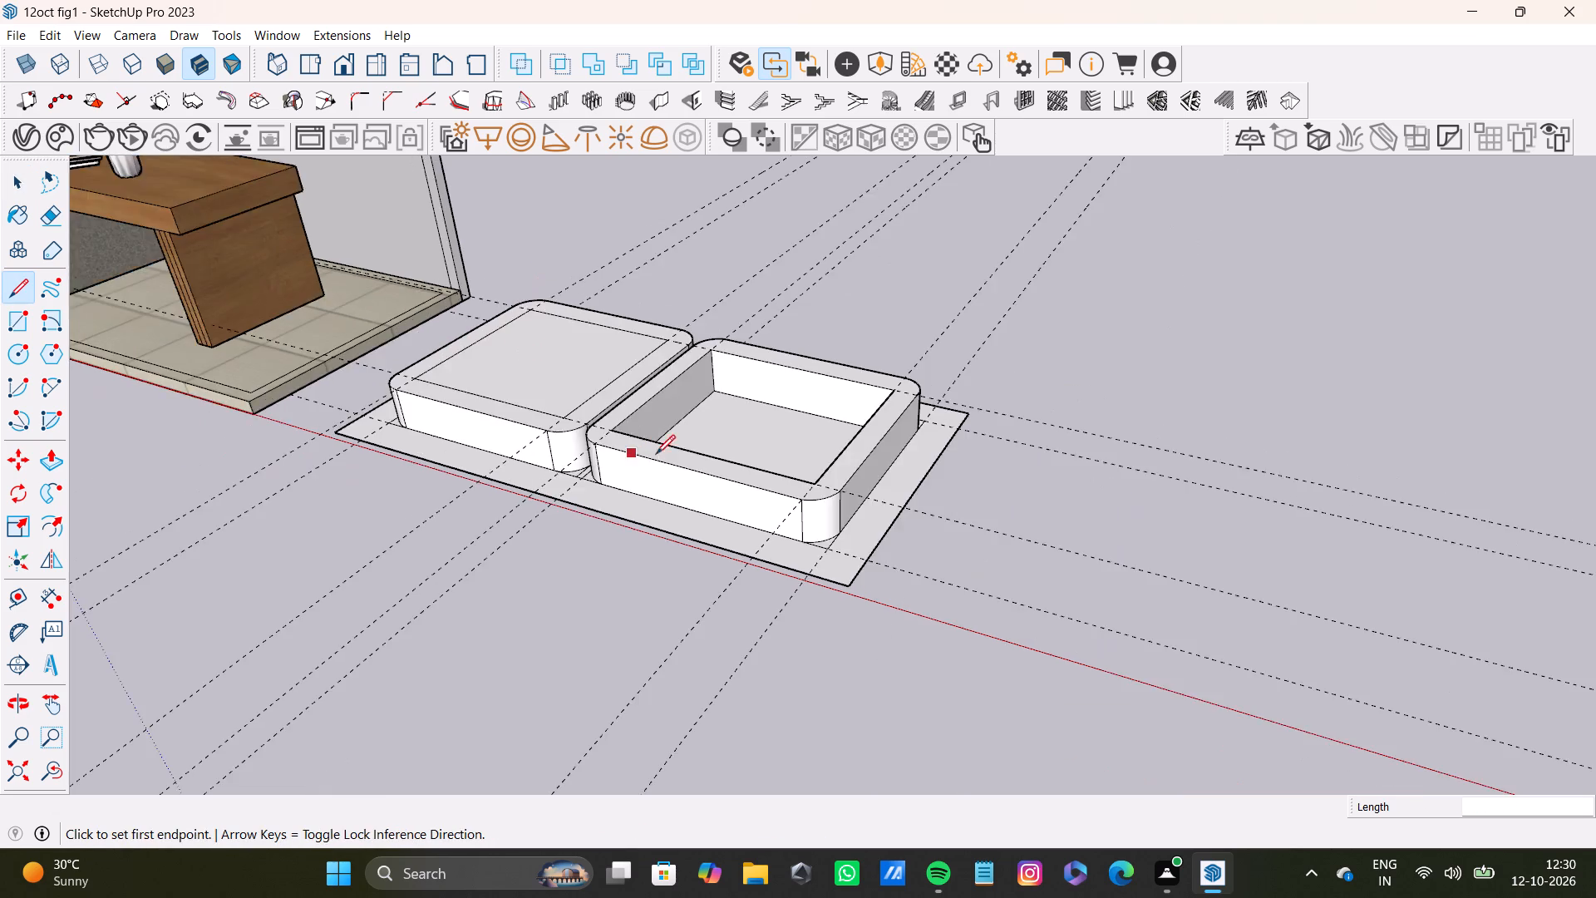
pyautogui.moveTo(658, 454); pyautogui.dragTo(796, 656, button='middle')
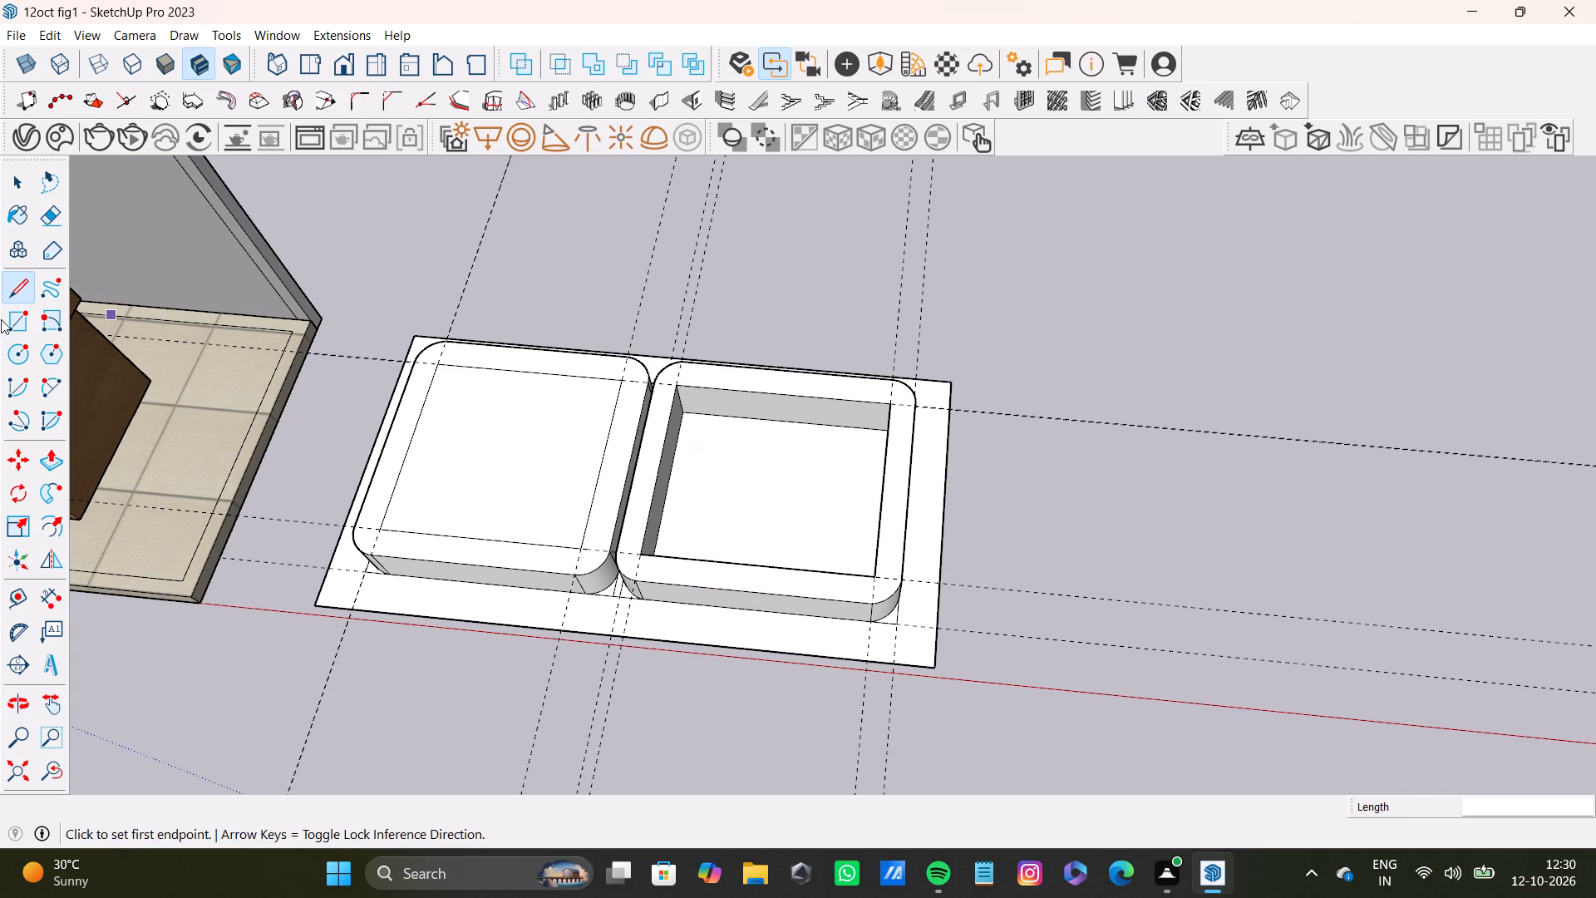
pyautogui.scroll(2, 709, 416)
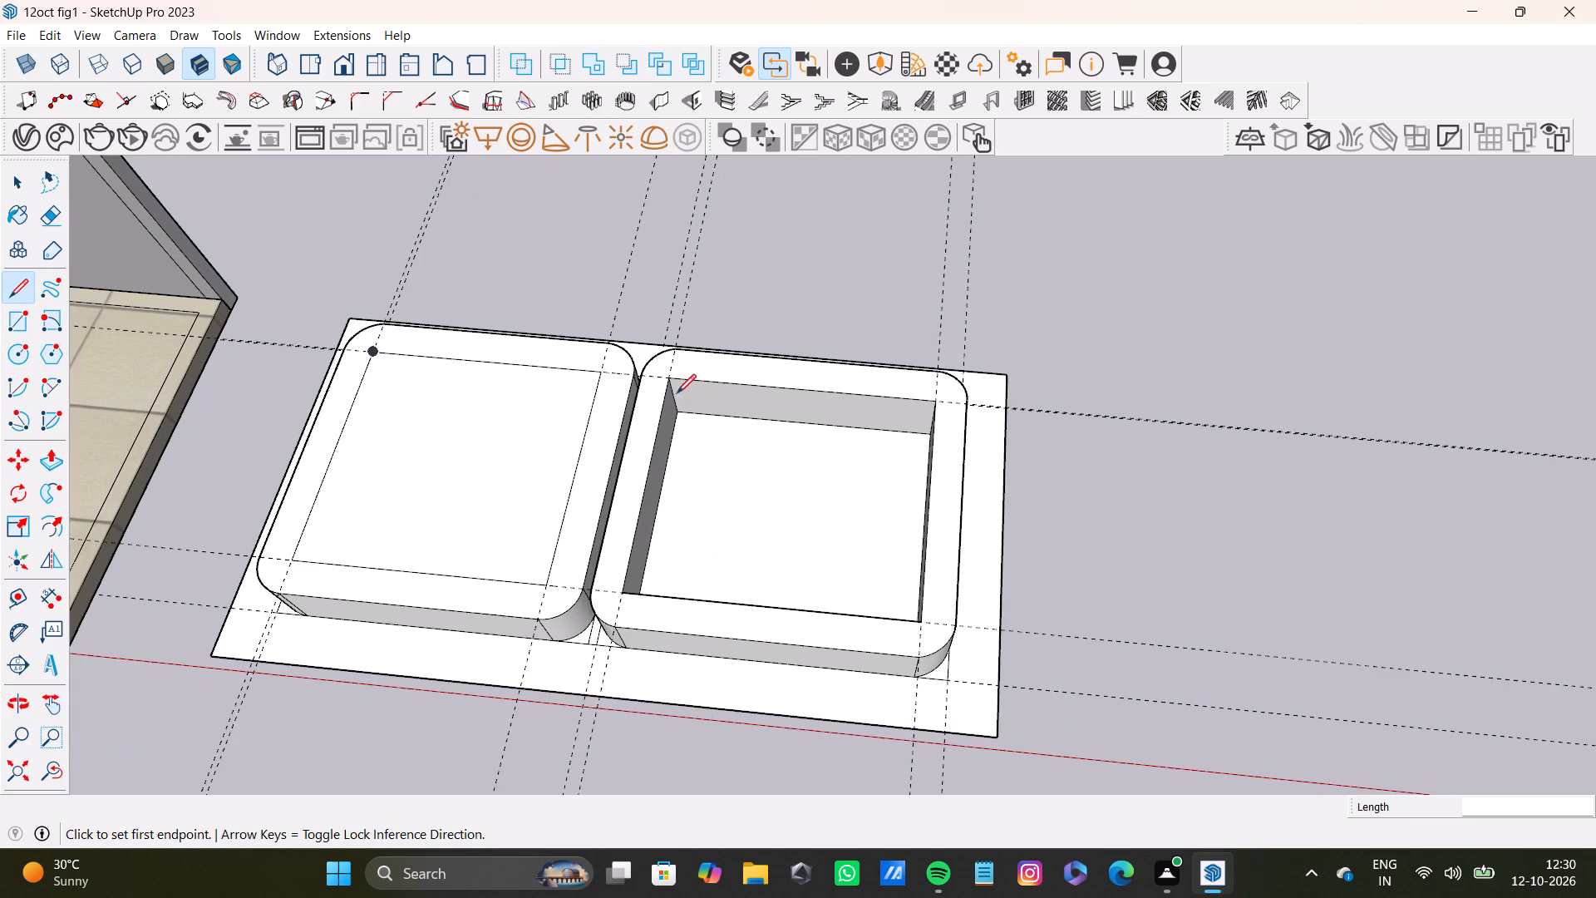
# Close the recess opening of the block farther from the desk with a corner-to-corner diagonal line, and delete the diagonal.
pyautogui.scroll(2, 675, 393)
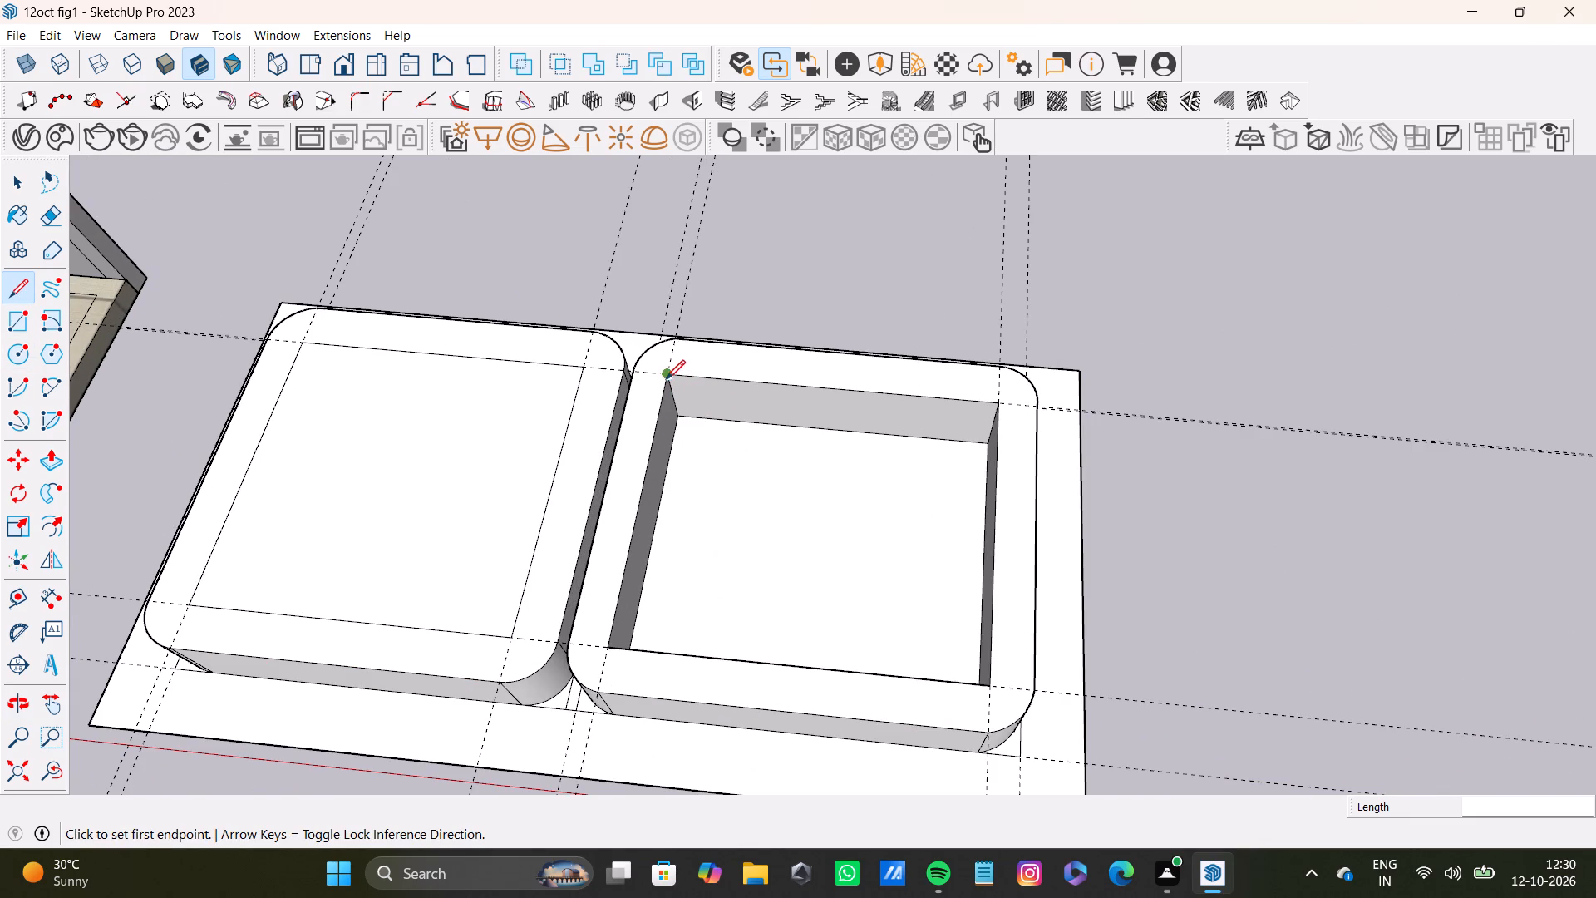
pyautogui.click(666, 379)
pyautogui.click(993, 681)
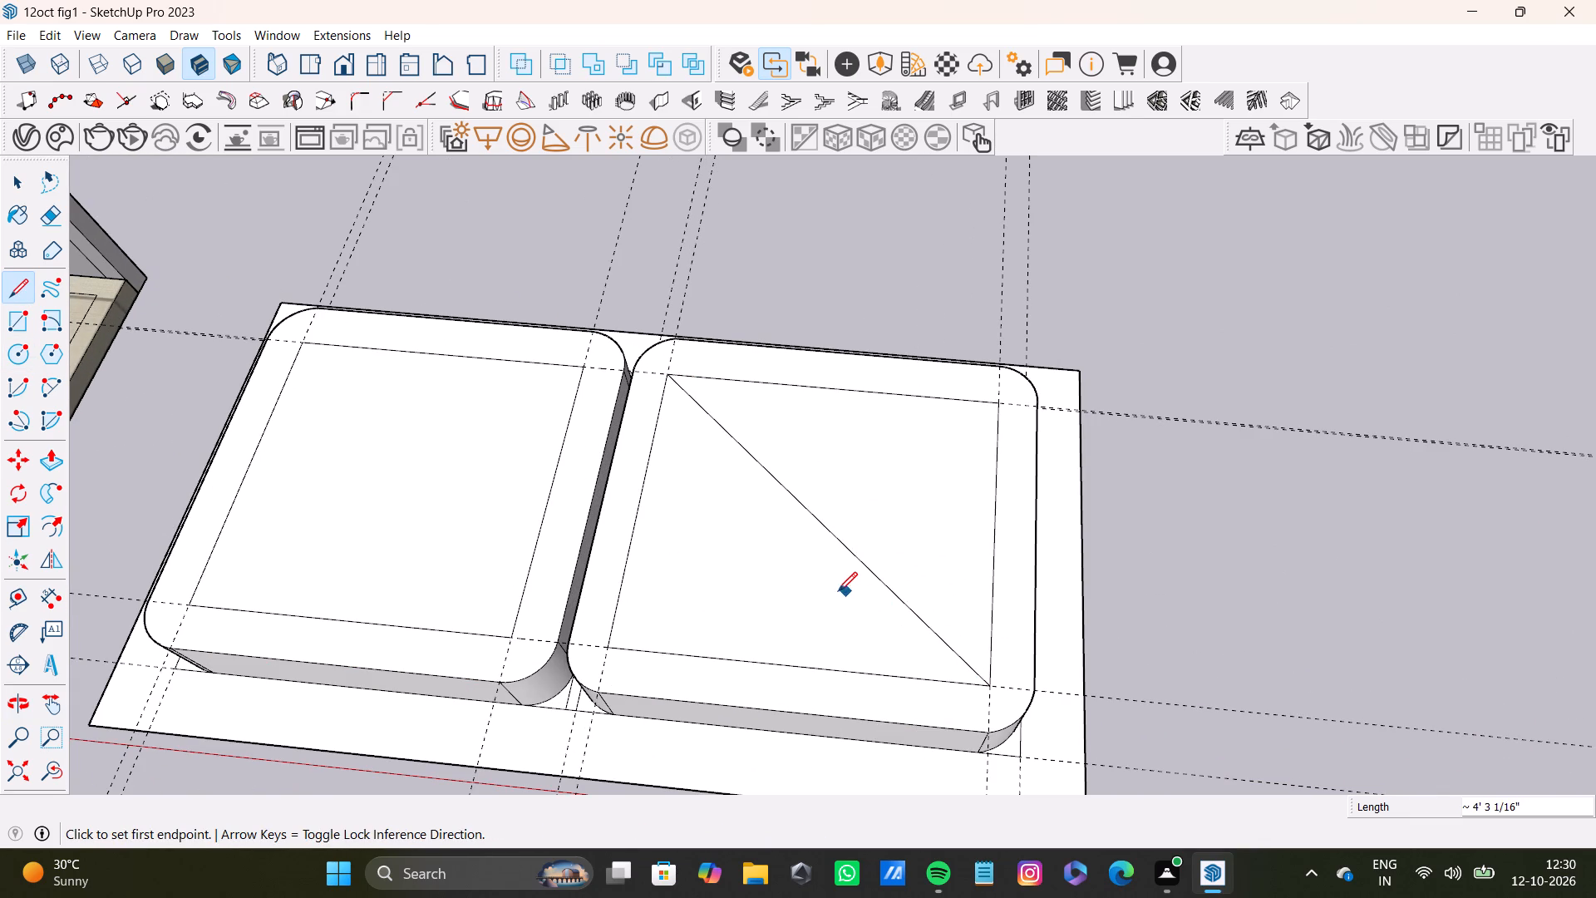
pyautogui.press('space')
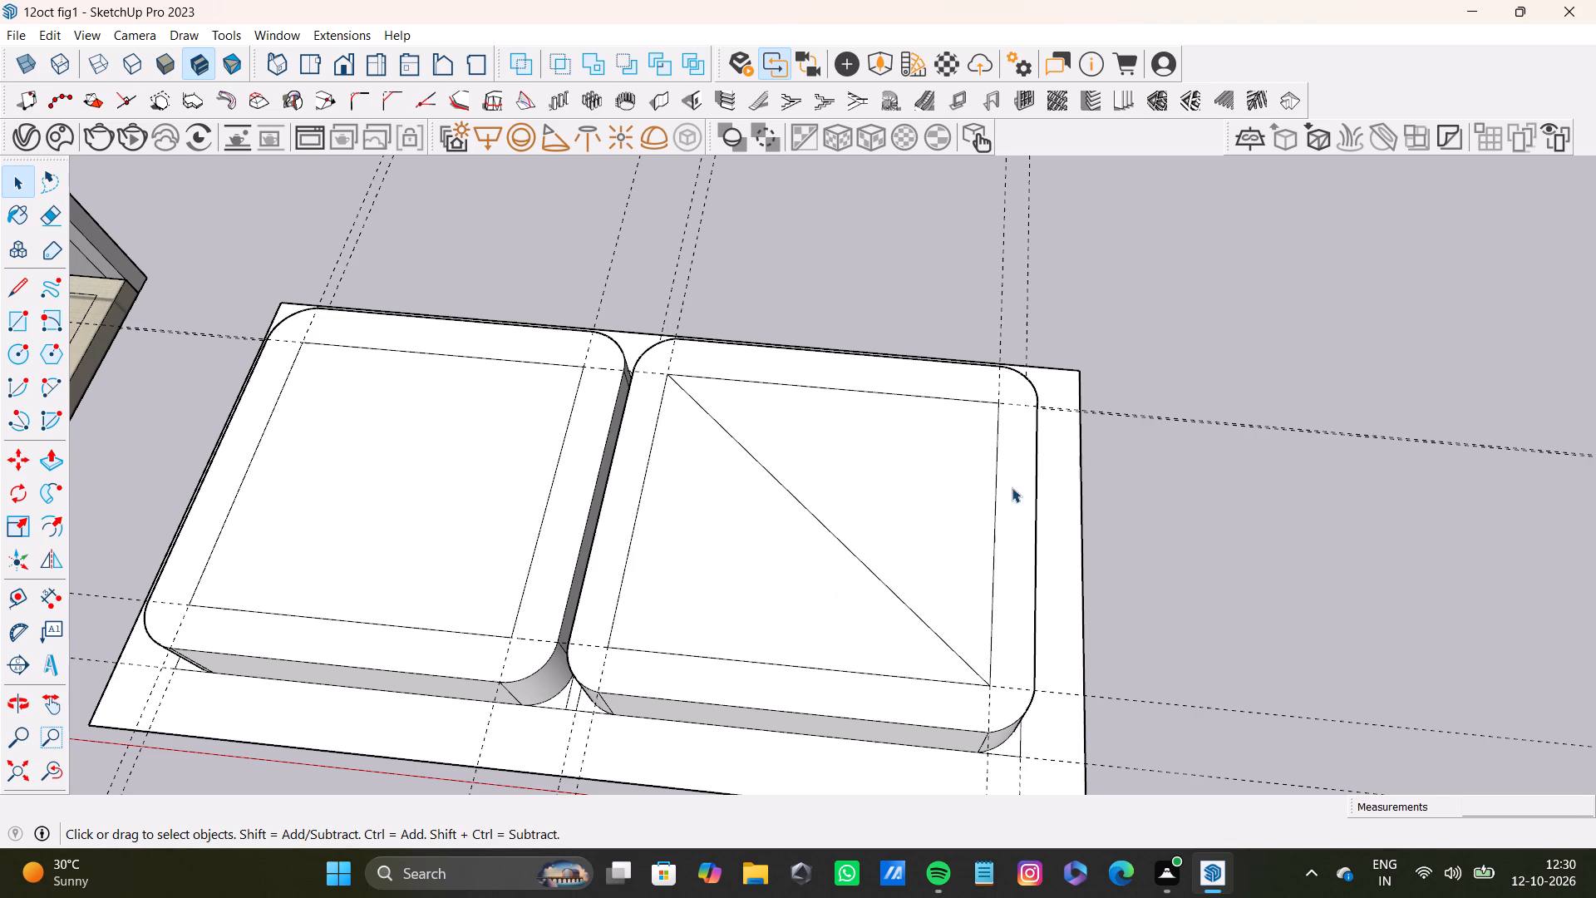
pyautogui.click(909, 612)
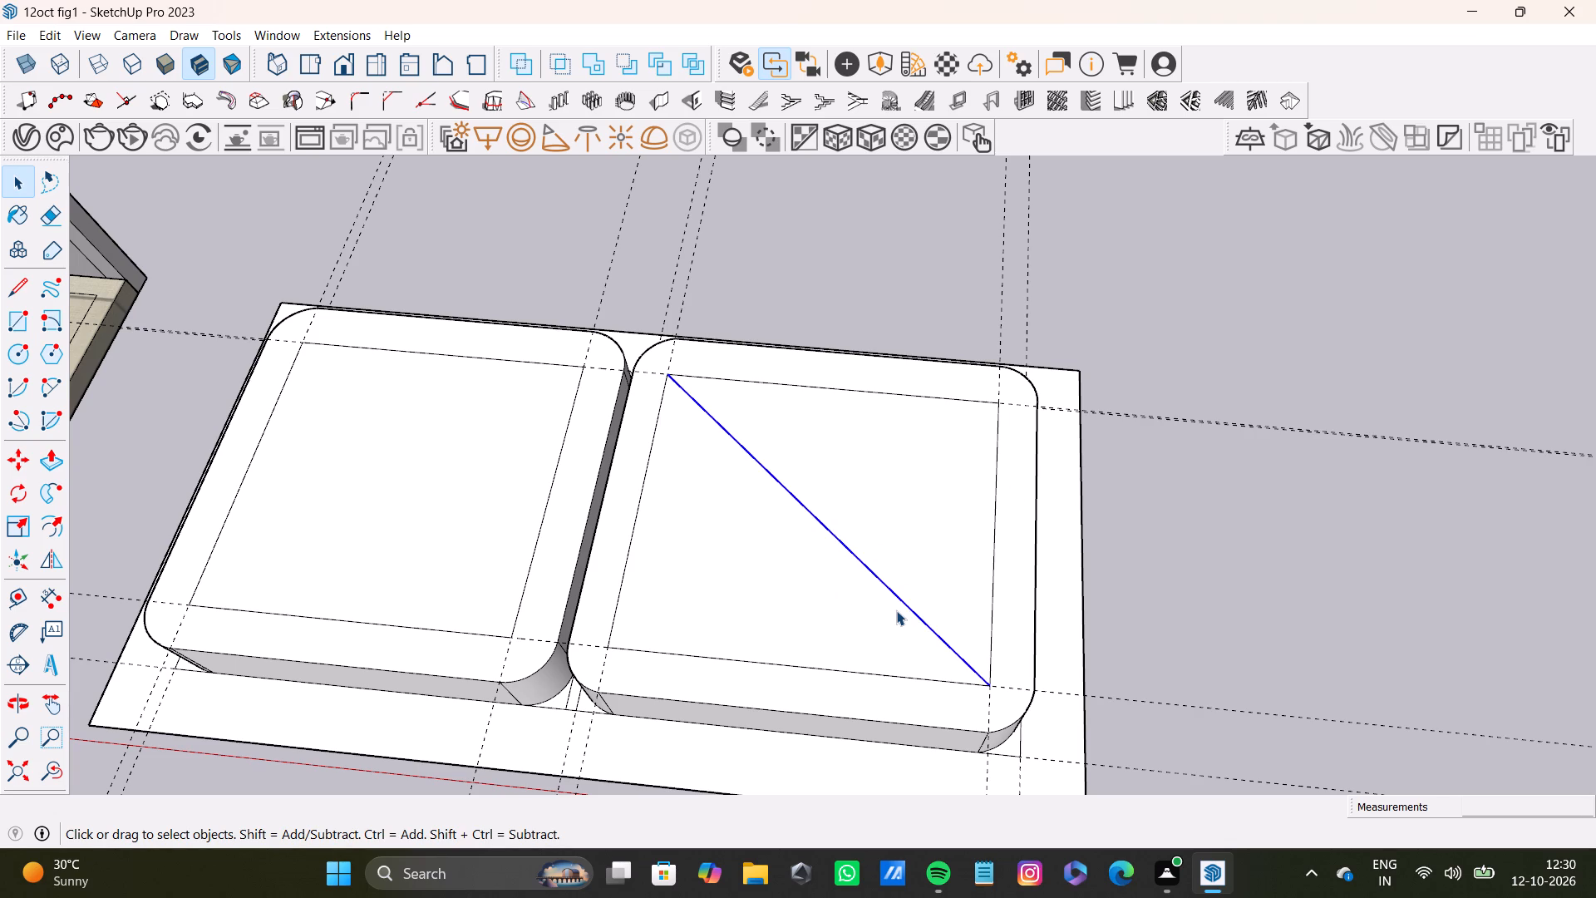
pyautogui.press('Delete')
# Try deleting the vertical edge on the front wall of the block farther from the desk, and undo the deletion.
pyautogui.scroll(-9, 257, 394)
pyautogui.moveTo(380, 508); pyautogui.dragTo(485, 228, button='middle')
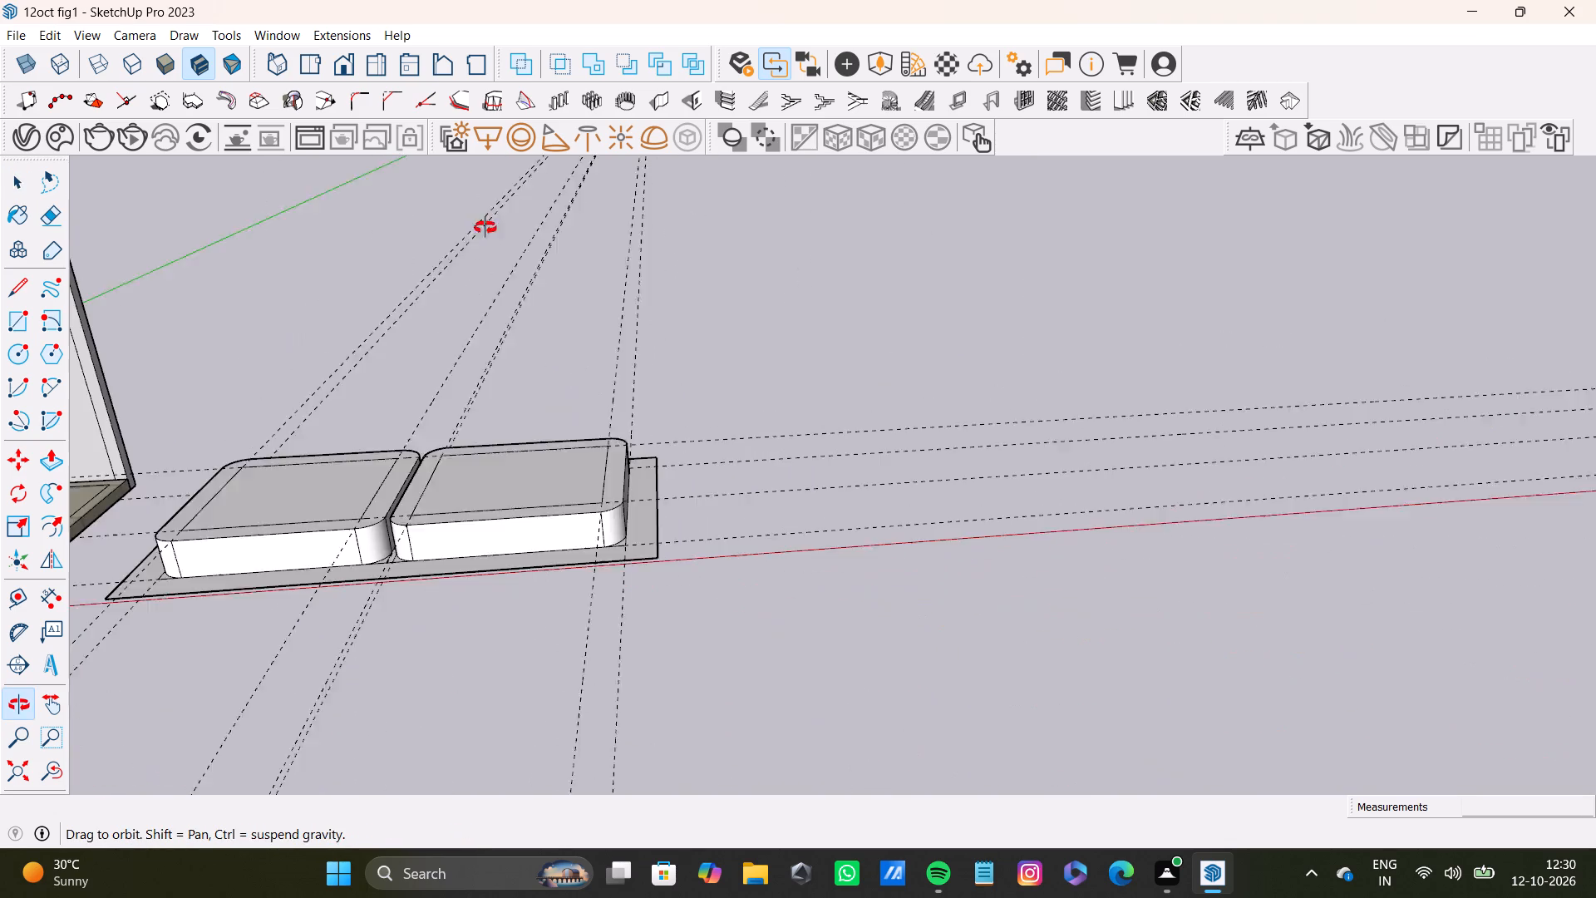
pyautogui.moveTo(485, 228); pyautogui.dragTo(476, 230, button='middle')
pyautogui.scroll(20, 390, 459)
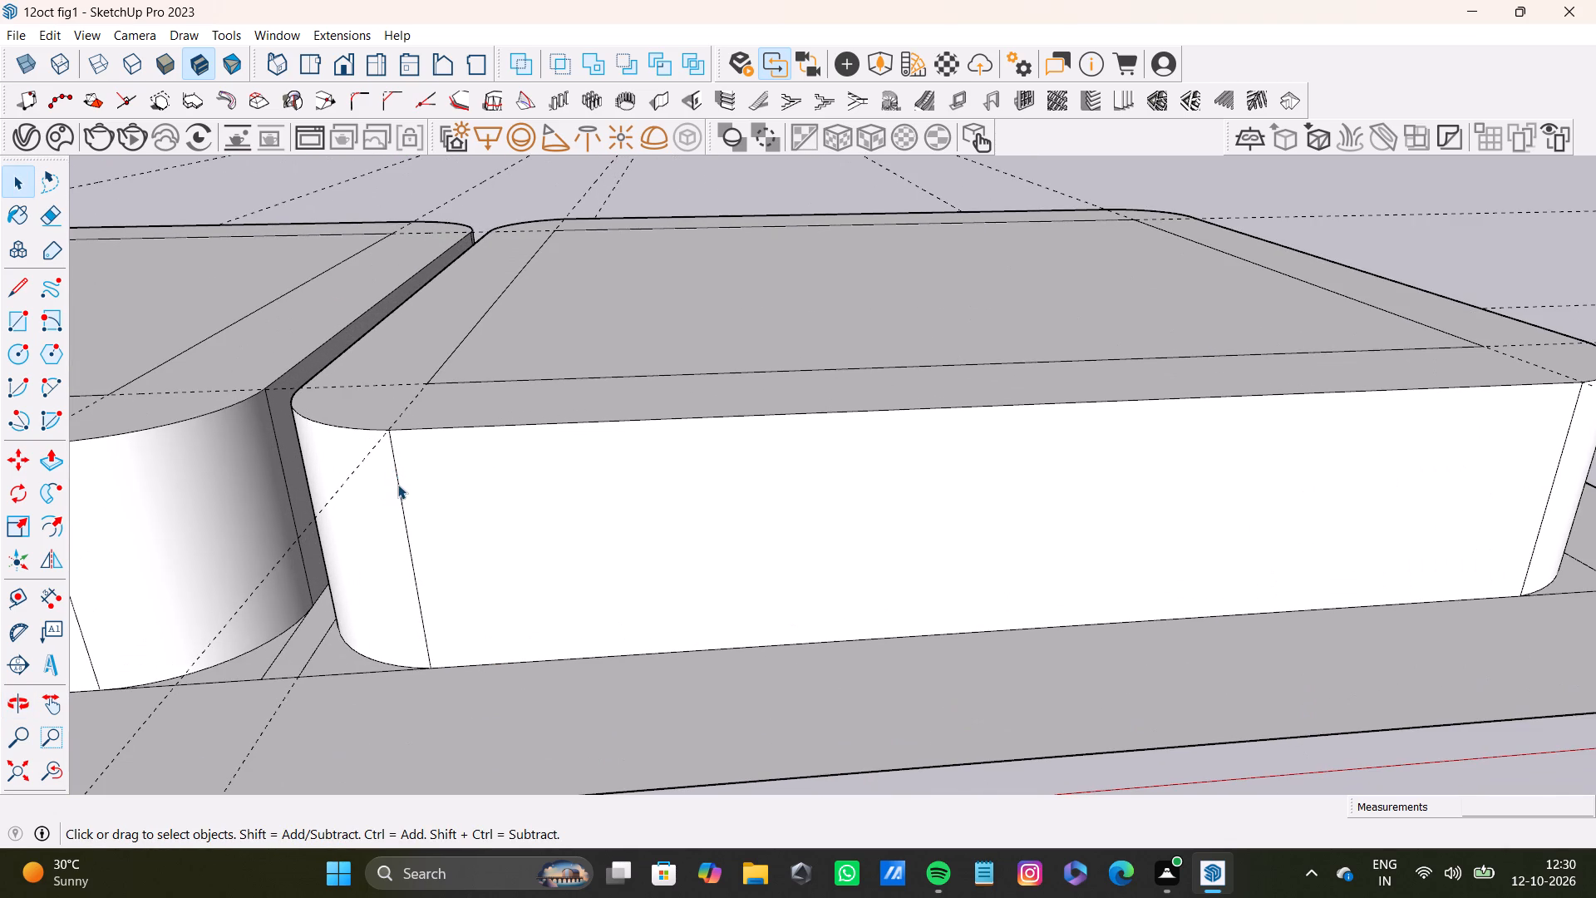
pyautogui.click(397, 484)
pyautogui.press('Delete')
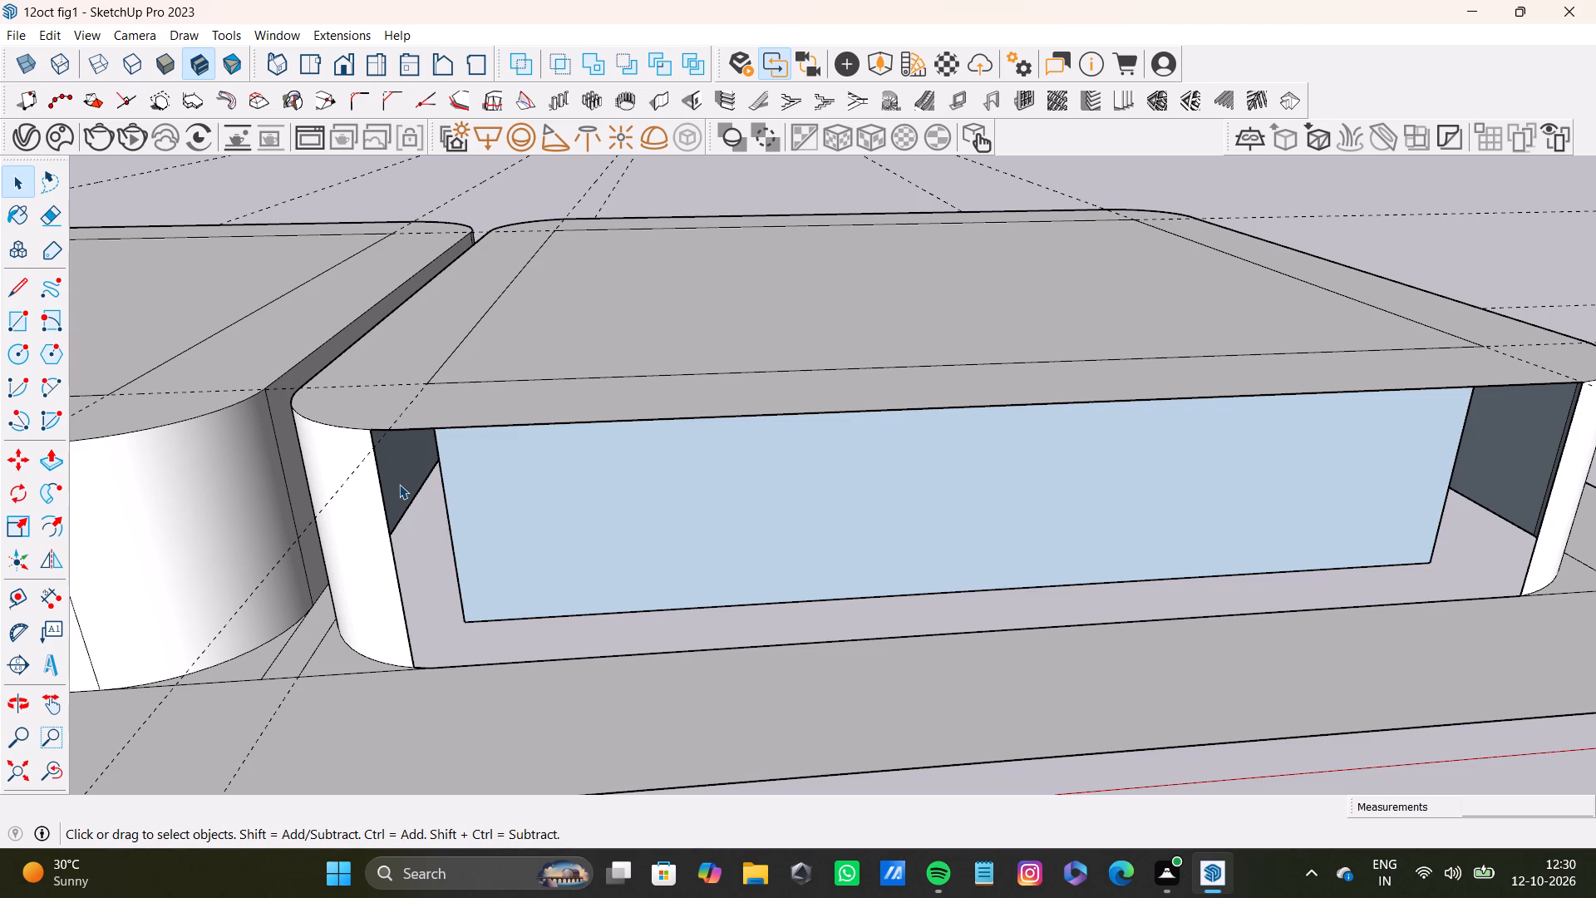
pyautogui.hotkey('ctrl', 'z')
# Push/Pull the rounded rim face of the block nearer the desk upward by about 1' 6", leaving the inner rectangle in place.
pyautogui.scroll(-8, 441, 430)
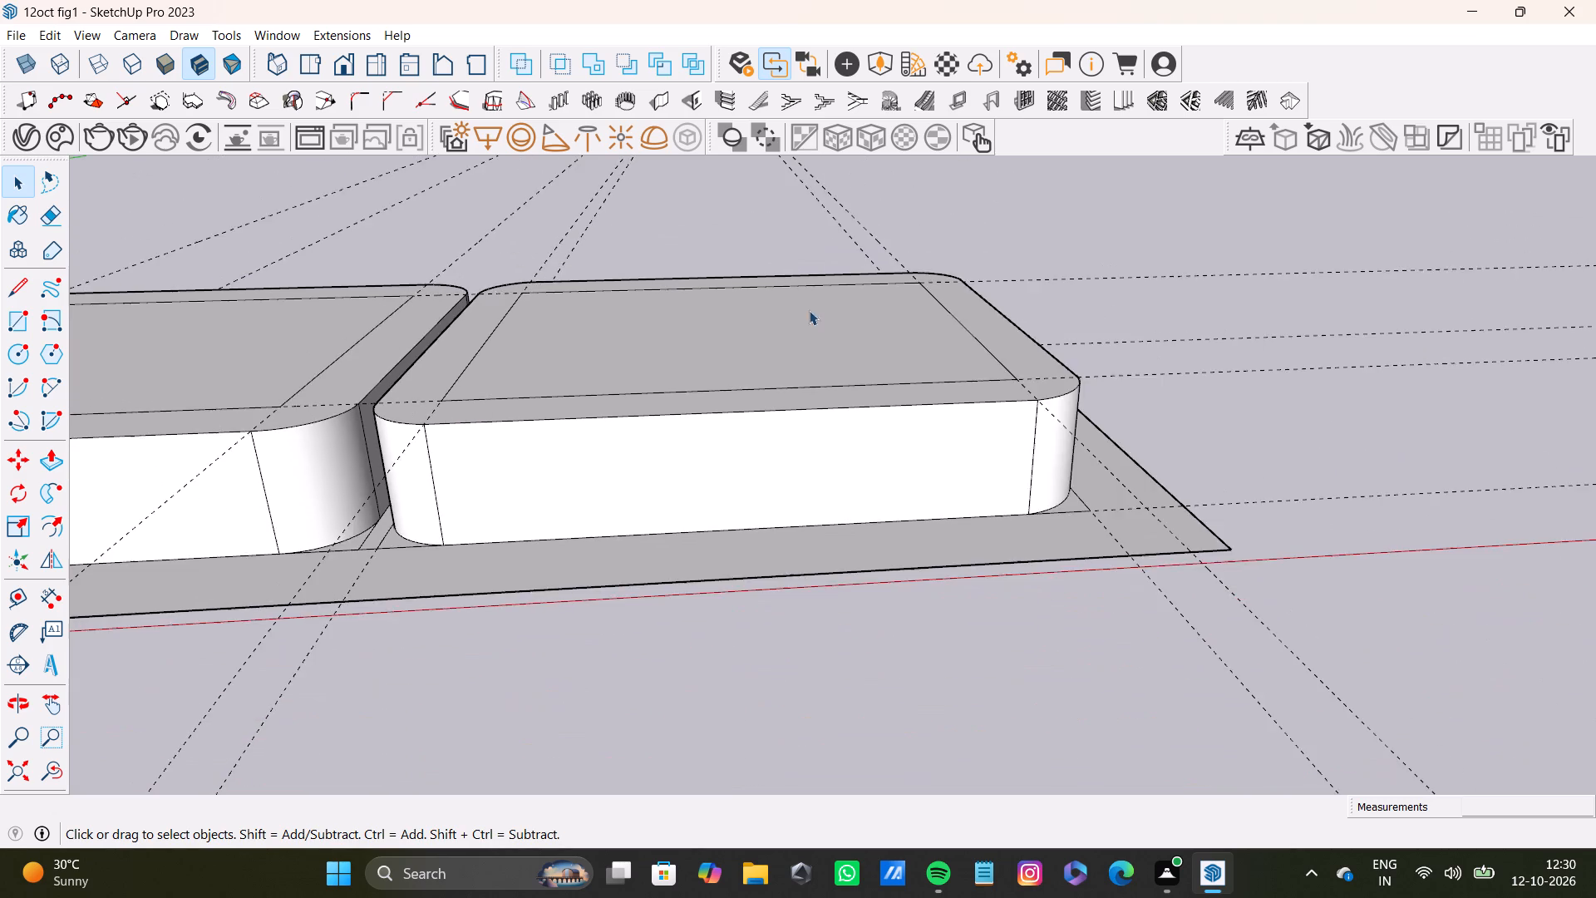
pyautogui.moveTo(816, 300); pyautogui.dragTo(784, 511, button='middle')
pyautogui.scroll(-9, 654, 339)
pyautogui.moveTo(824, 372); pyautogui.dragTo(773, 518, button='middle')
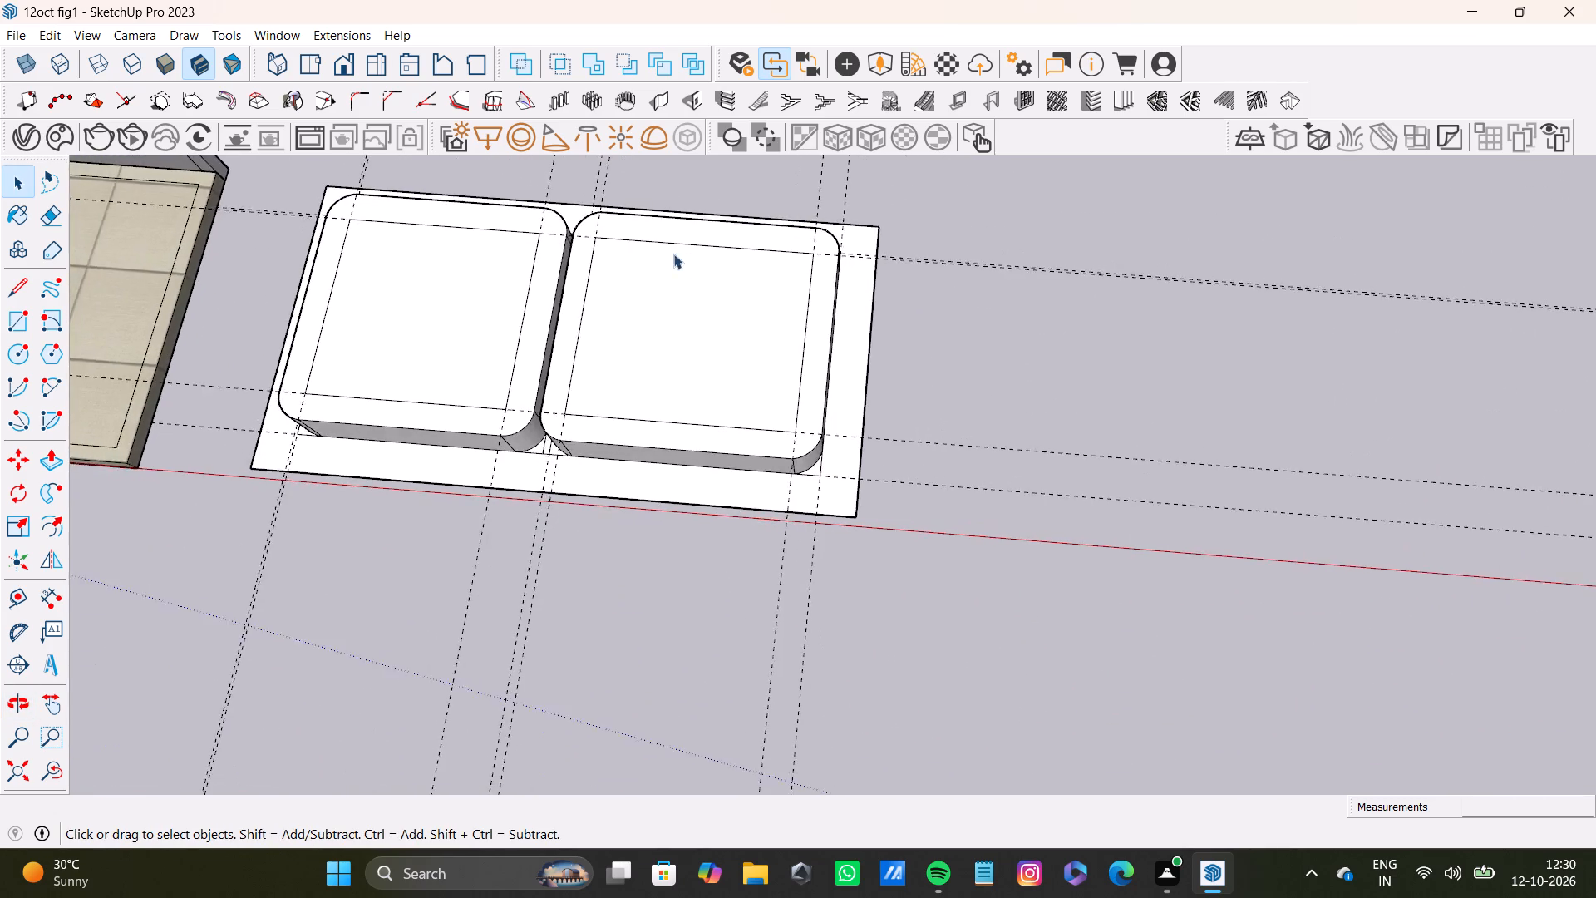
pyautogui.scroll(9, 667, 247)
pyautogui.scroll(-11, 909, 350)
pyautogui.moveTo(890, 402); pyautogui.dragTo(943, 222, button='middle')
pyautogui.scroll(2, 692, 388)
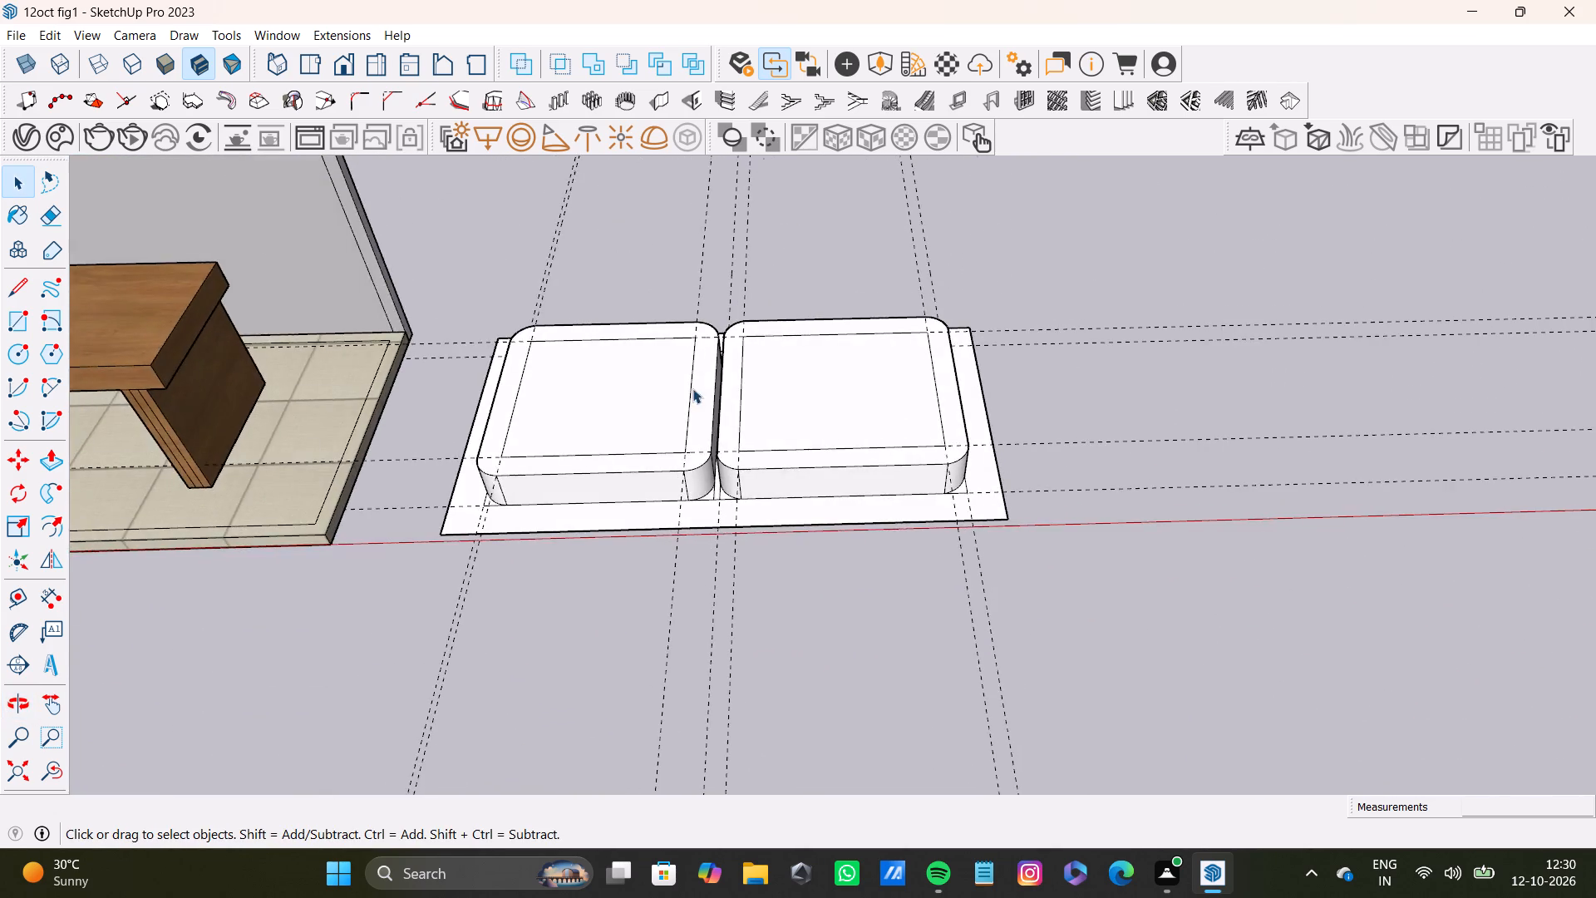
pyautogui.scroll(5, 692, 388)
pyautogui.click(712, 478)
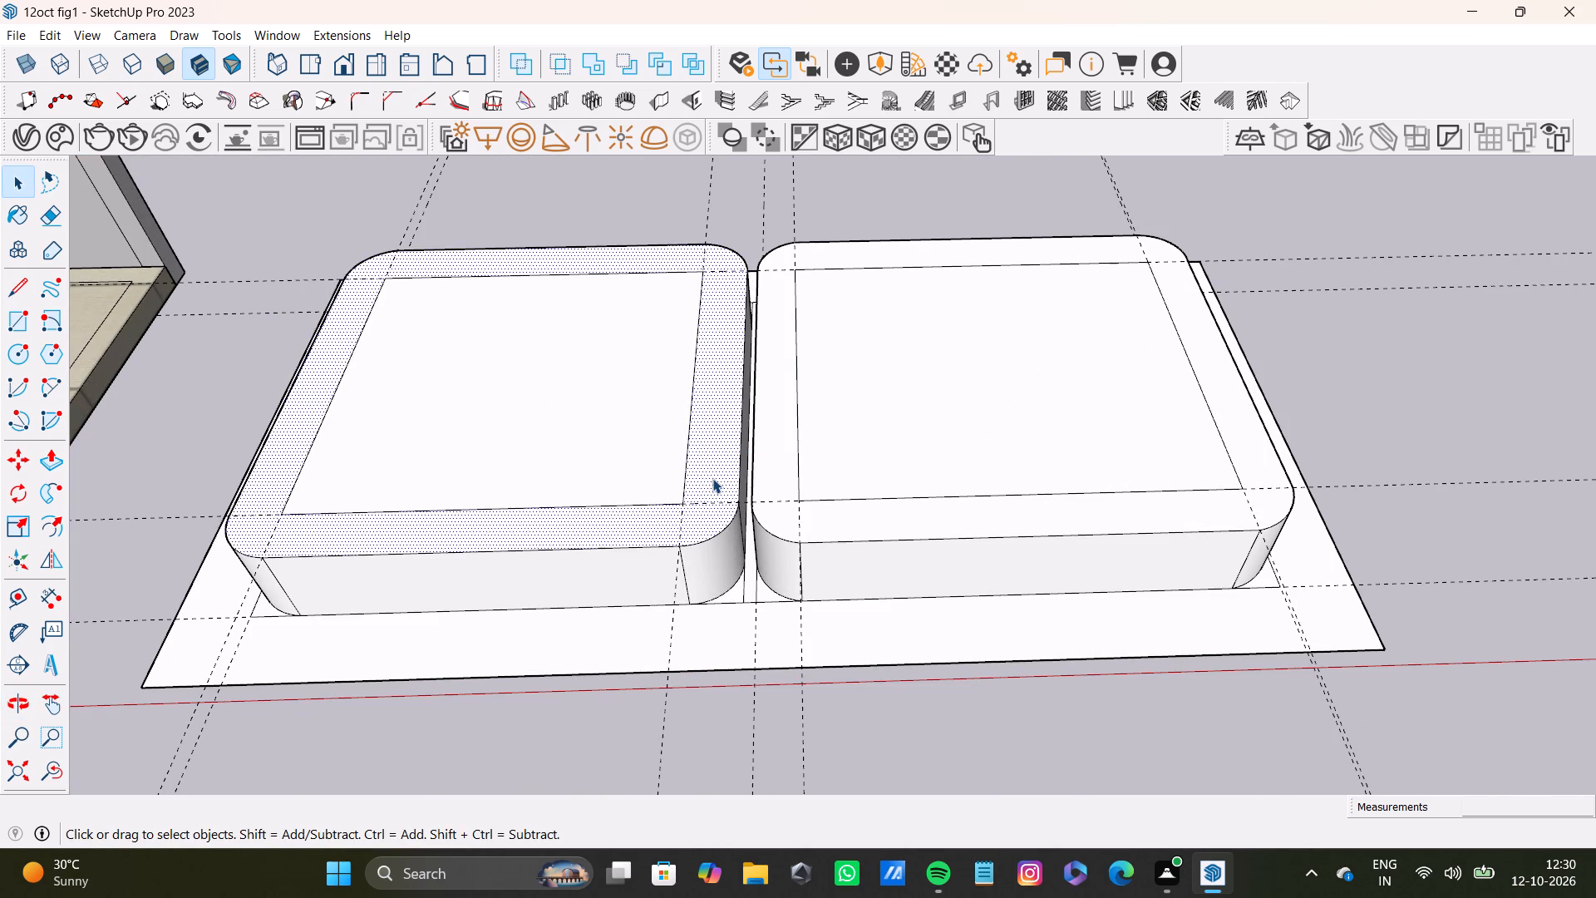
pyautogui.press('p')
pyautogui.moveTo(712, 478); pyautogui.dragTo(669, 338)
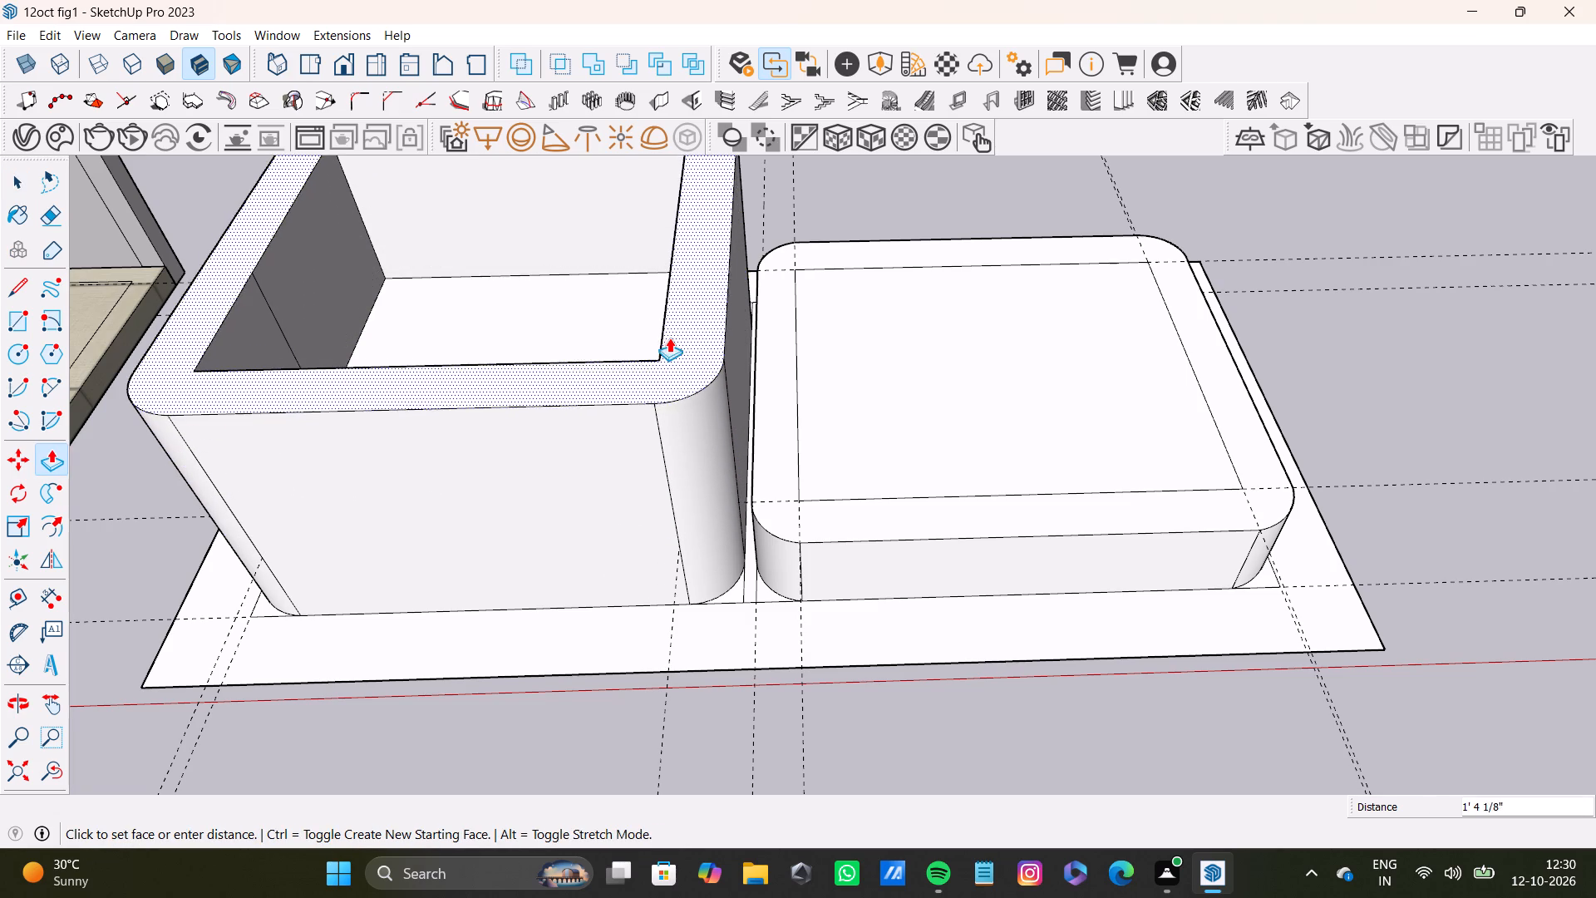
pyautogui.moveTo(669, 338); pyautogui.dragTo(656, 318)
# Push/Pull the rim face of the block farther from the desk up 1' 6 3/16", level with the neighbouring block's rim.
pyautogui.scroll(-9, 662, 392)
pyautogui.moveTo(704, 476); pyautogui.dragTo(656, 249, button='middle')
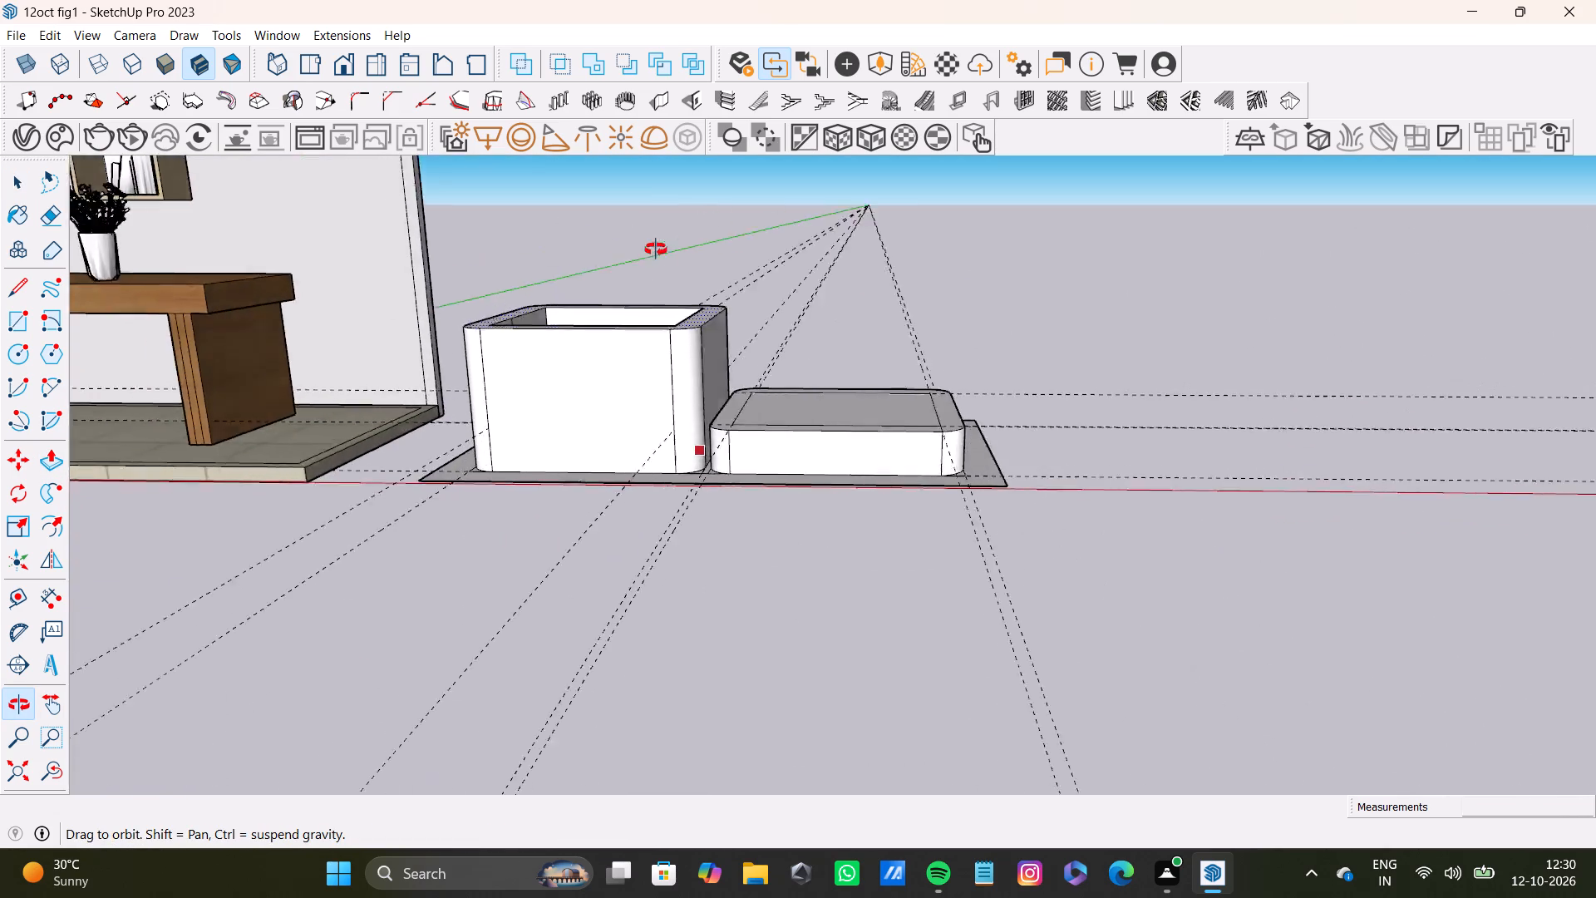
pyautogui.moveTo(656, 249); pyautogui.dragTo(748, 642, button='middle')
pyautogui.scroll(4, 411, 385)
pyautogui.scroll(-8, 448, 368)
pyautogui.moveTo(524, 399); pyautogui.dragTo(530, 281, button='middle')
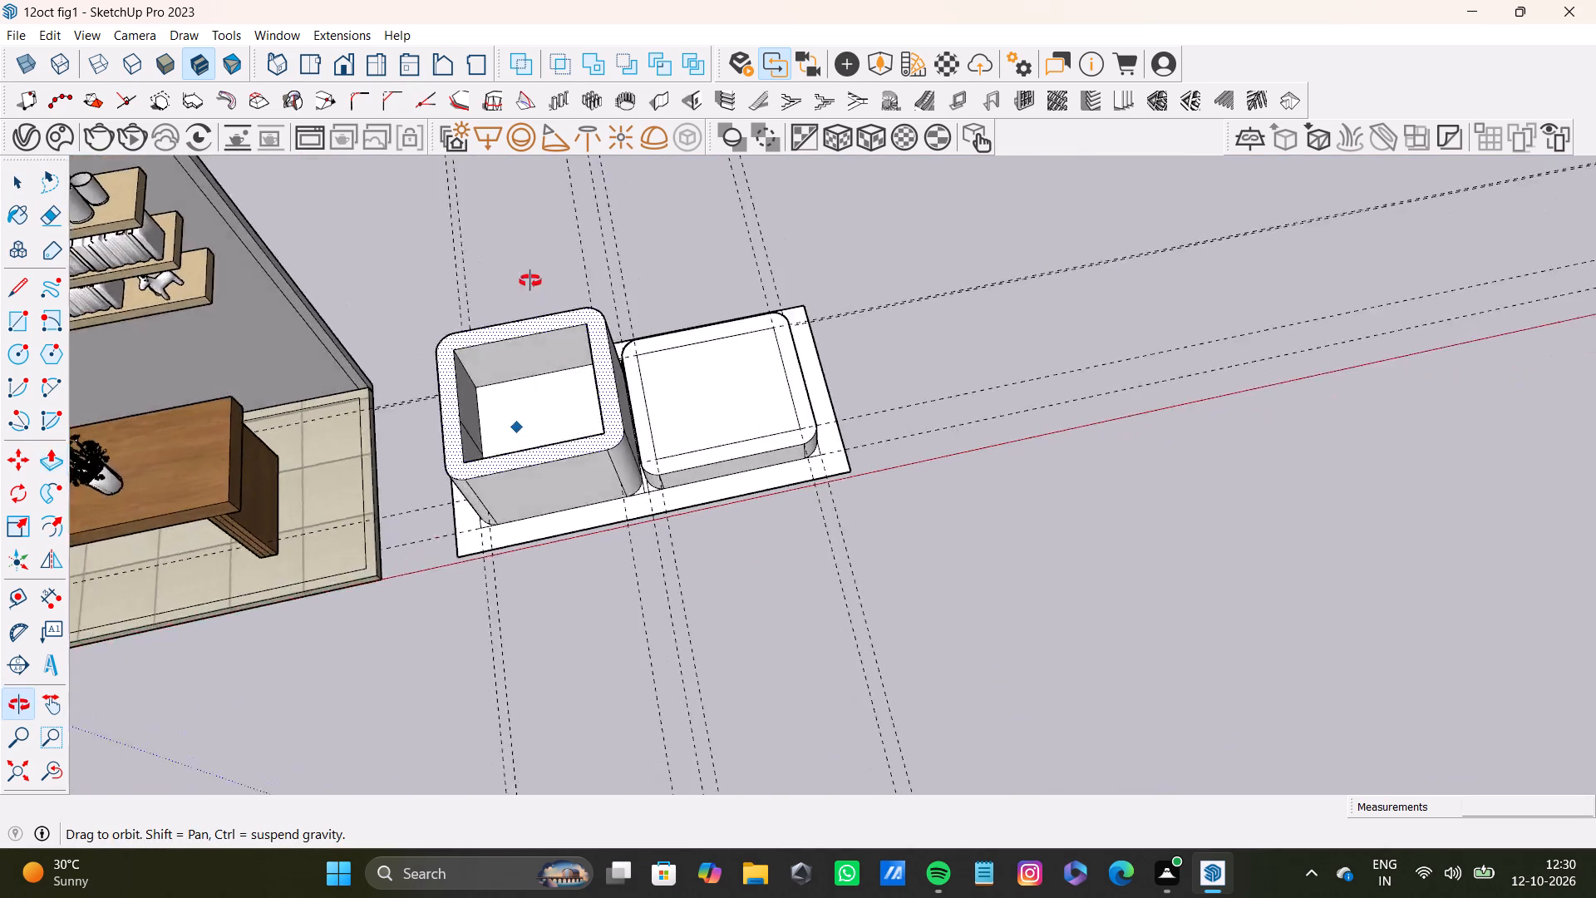
pyautogui.moveTo(530, 281); pyautogui.dragTo(414, 254, button='middle')
pyautogui.scroll(11, 697, 455)
pyautogui.press('space')
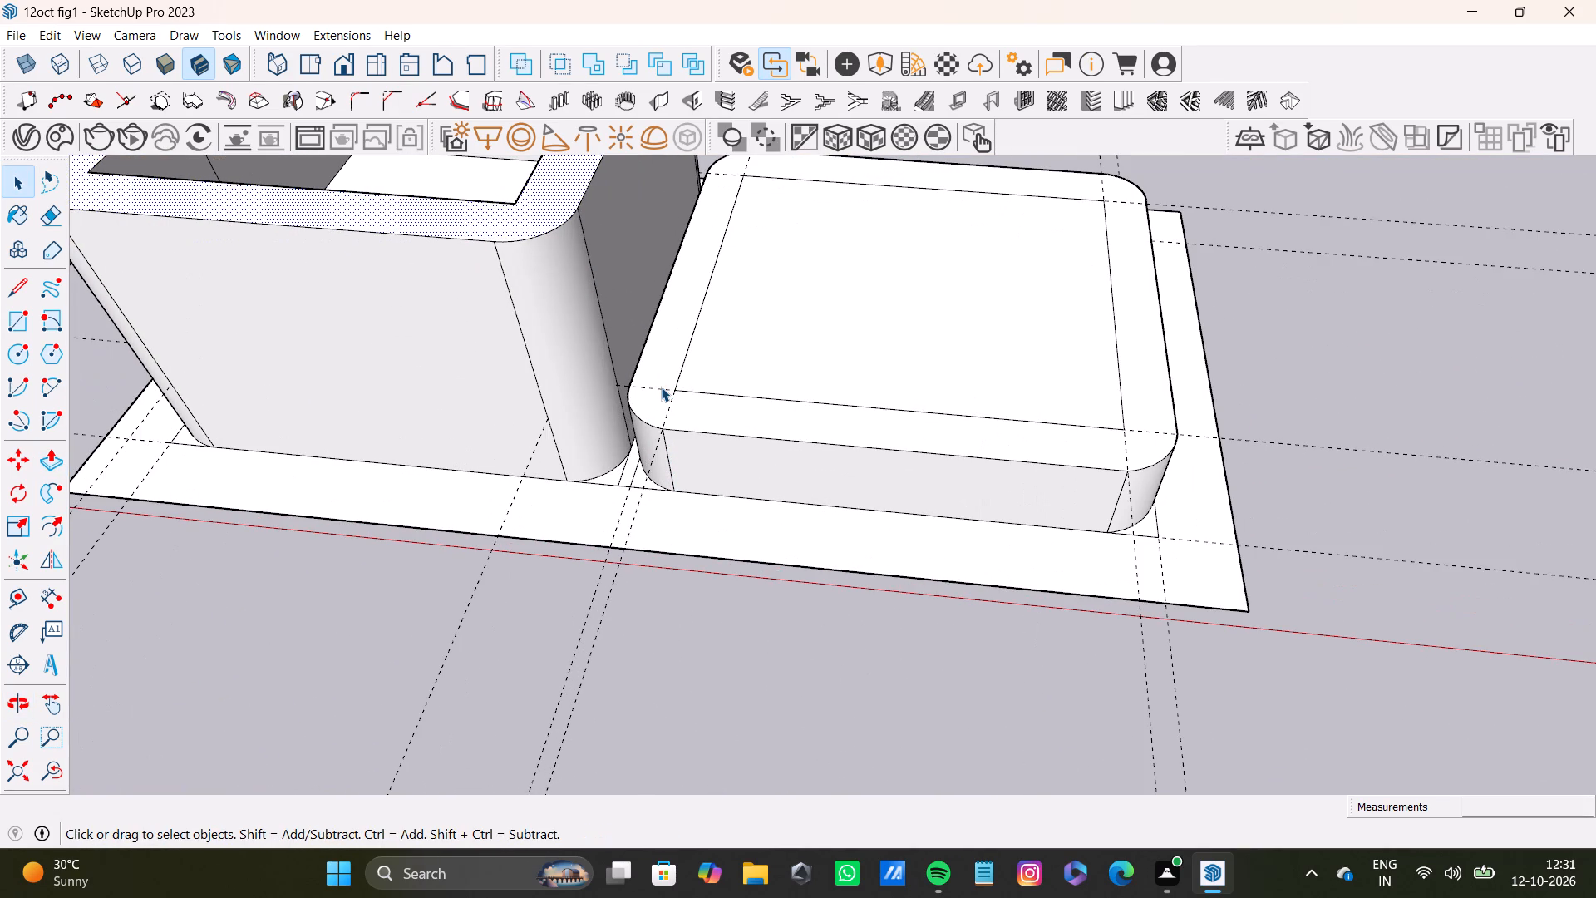
pyautogui.click(661, 358)
pyautogui.press('p')
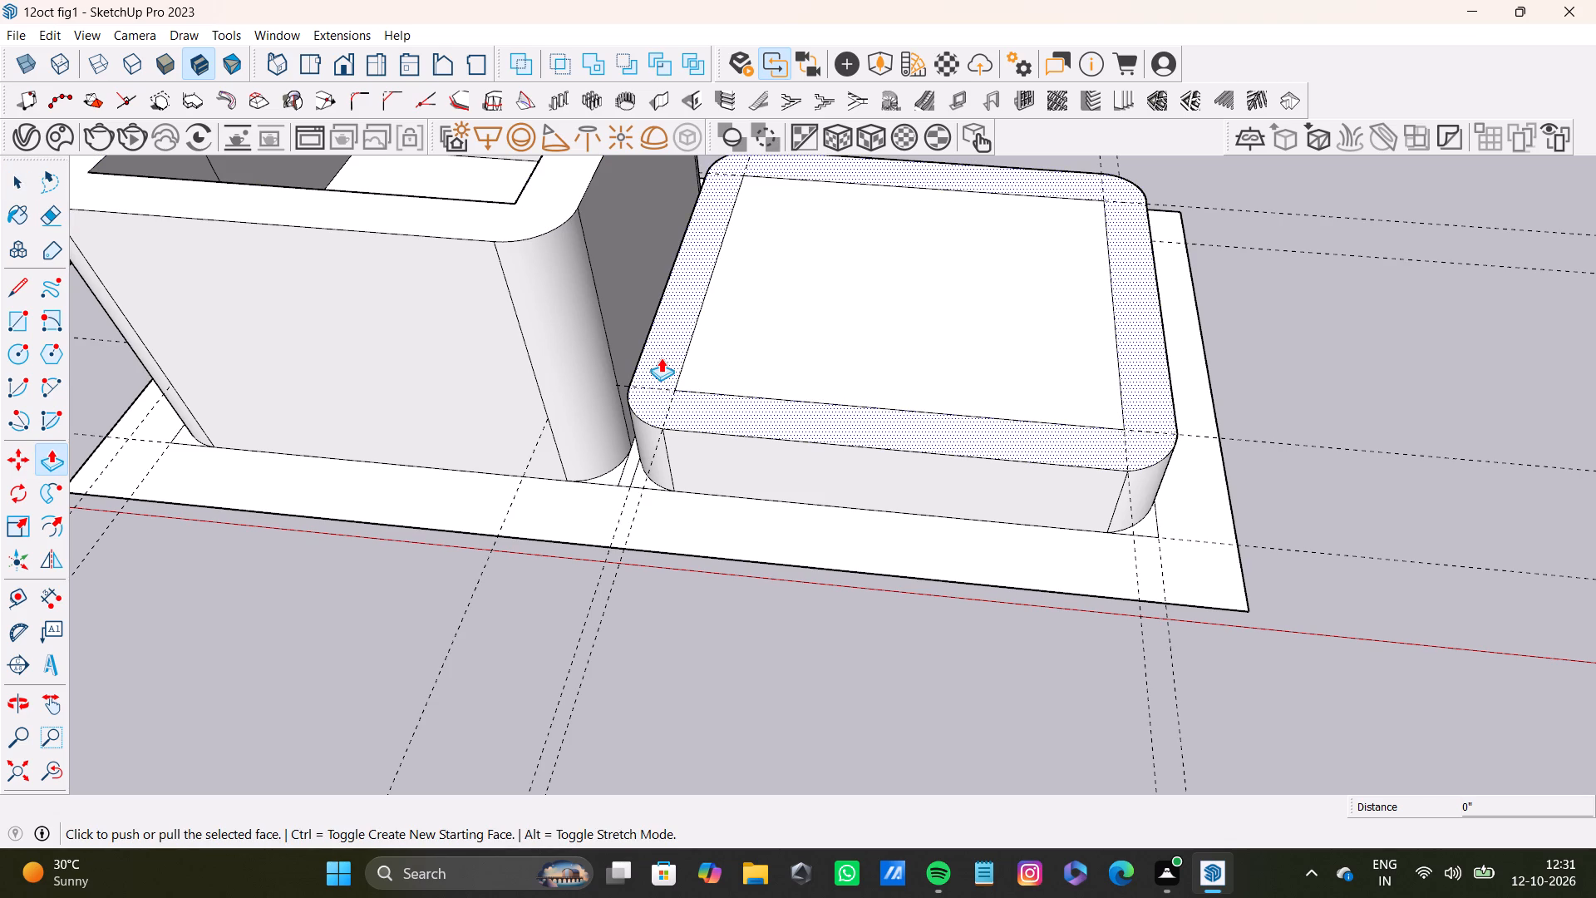
pyautogui.moveTo(663, 355); pyautogui.dragTo(540, 210)
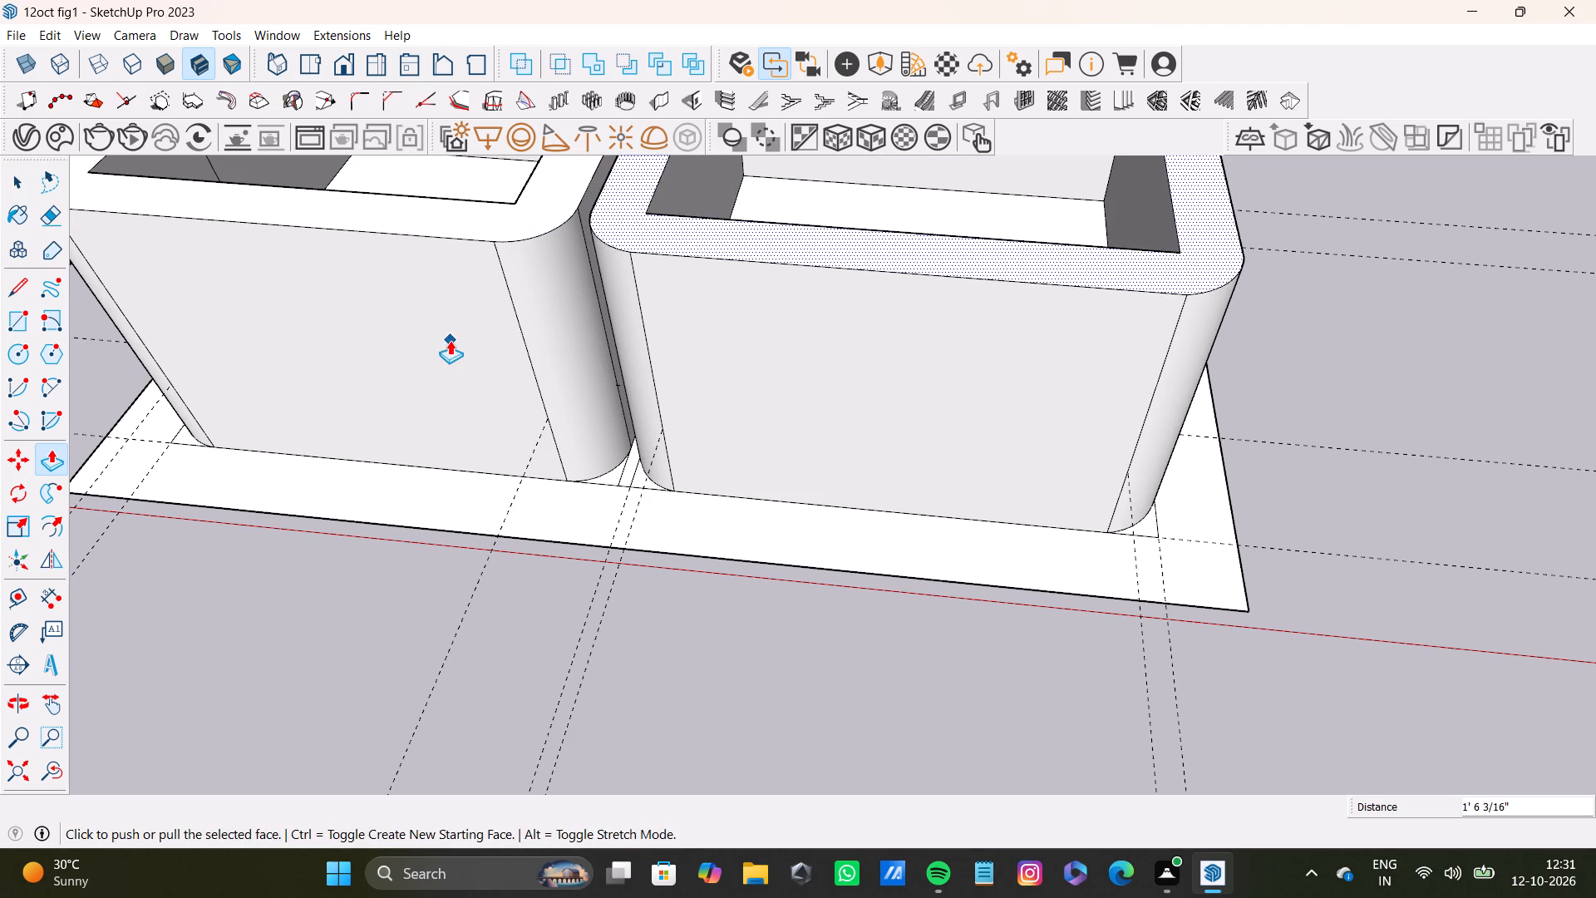
# Draw a hexagon with an inscribed radius of about 7 1/4" on the front wall of the block farther from the desk.
pyautogui.scroll(-9, 450, 340)
pyautogui.moveTo(450, 345); pyautogui.dragTo(494, 520, button='middle')
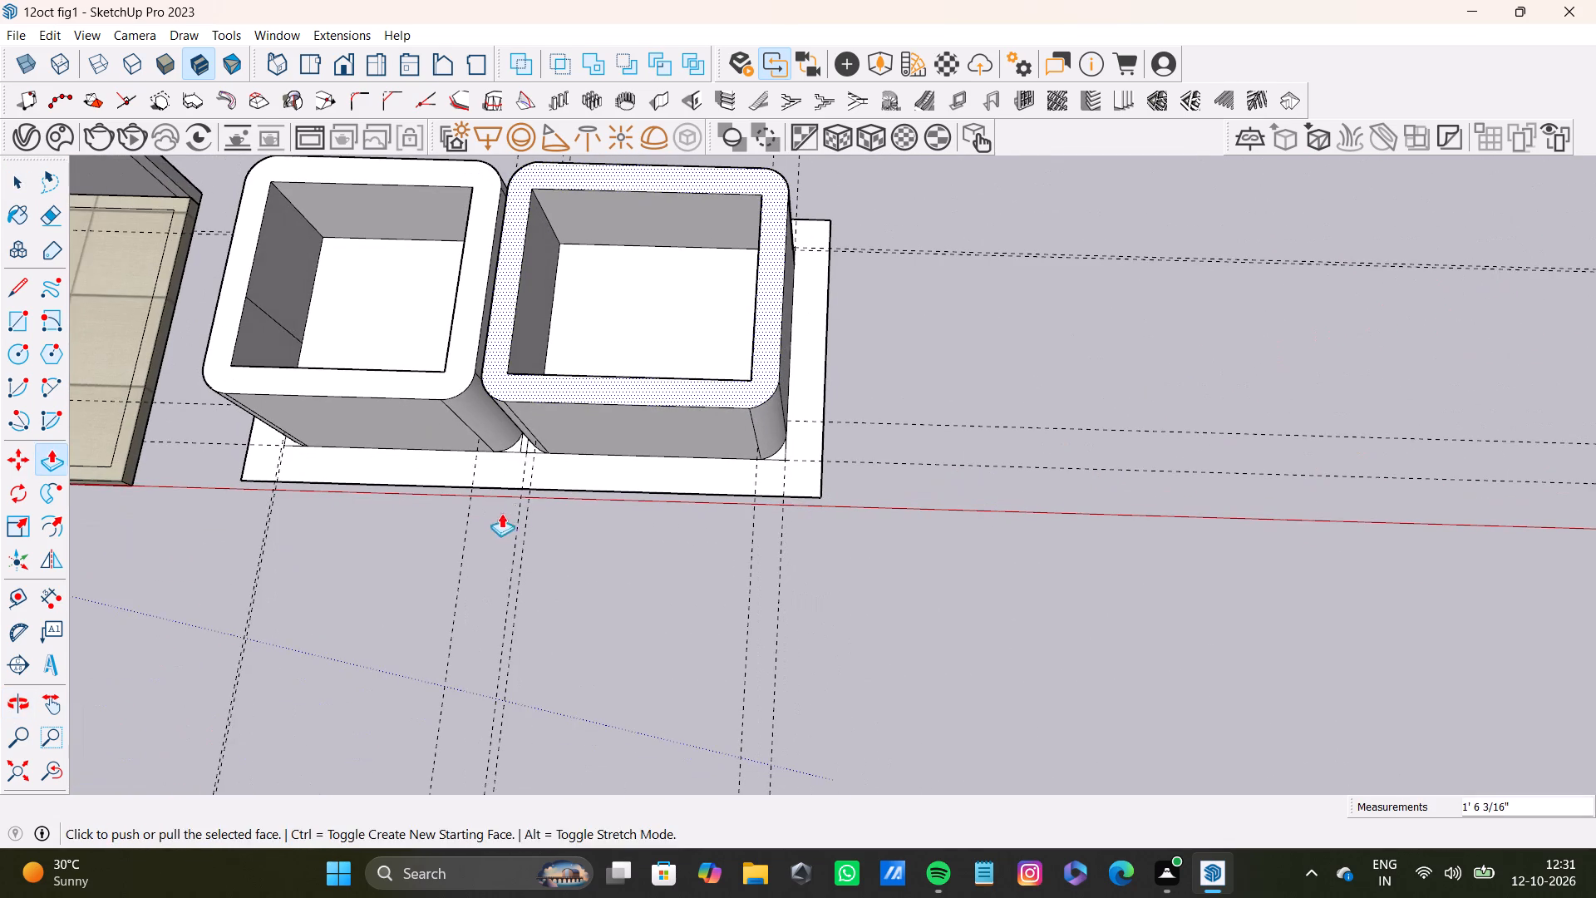
pyautogui.scroll(-9, 435, 373)
pyautogui.moveTo(436, 377); pyautogui.dragTo(541, 318, button='middle')
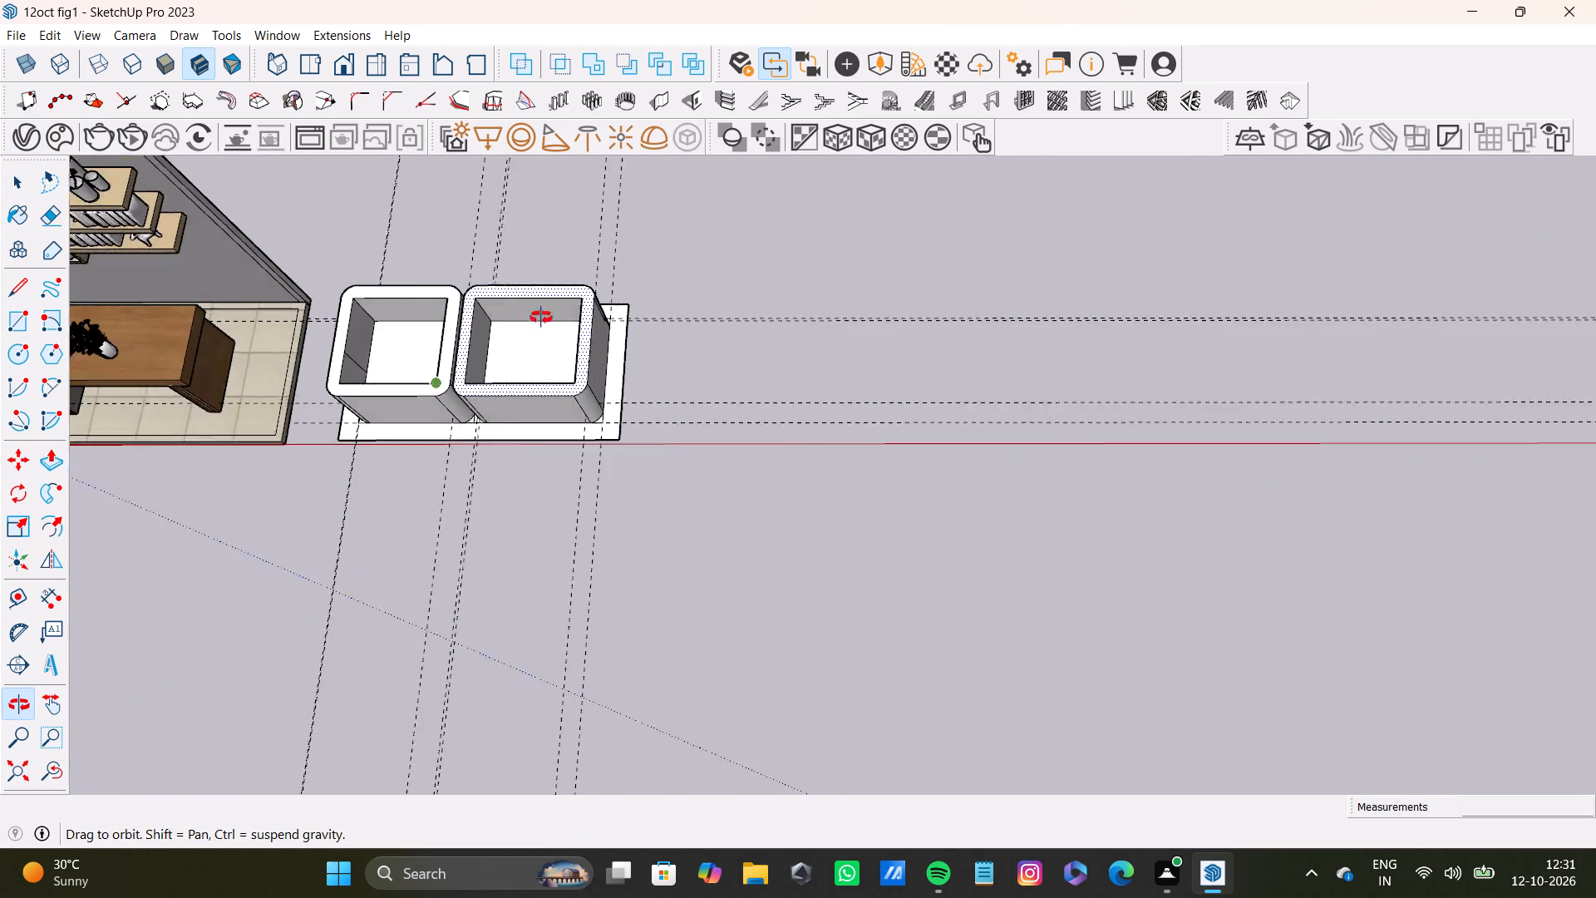
pyautogui.moveTo(541, 318); pyautogui.dragTo(370, 340, button='middle')
pyautogui.scroll(13, 420, 299)
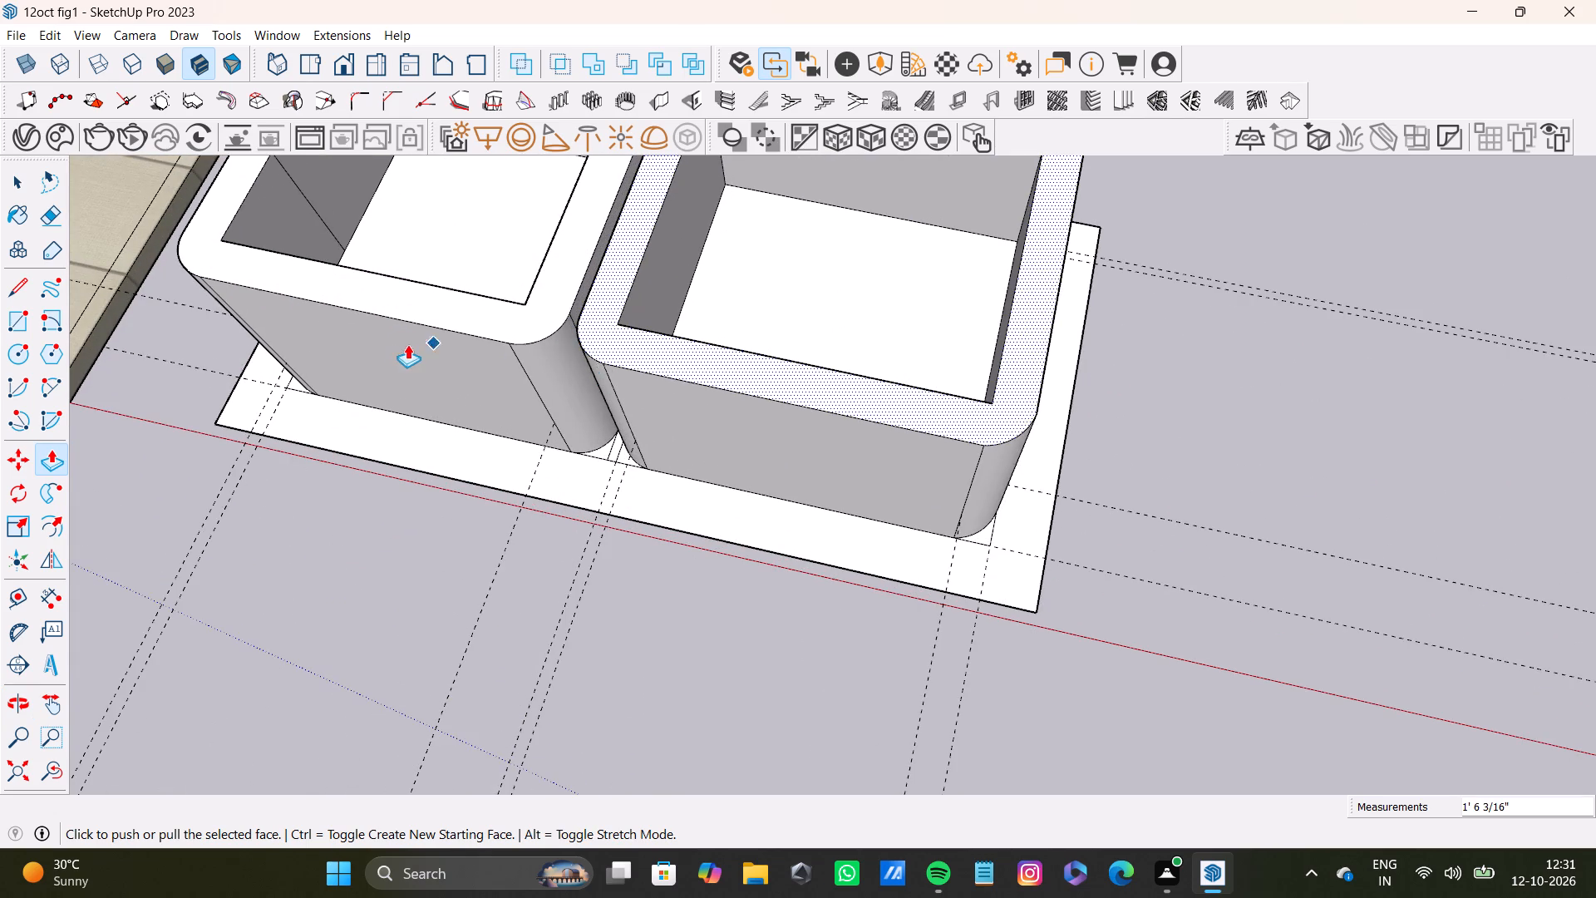
pyautogui.scroll(-4, 407, 344)
pyautogui.moveTo(390, 348); pyautogui.dragTo(442, 219, button='middle')
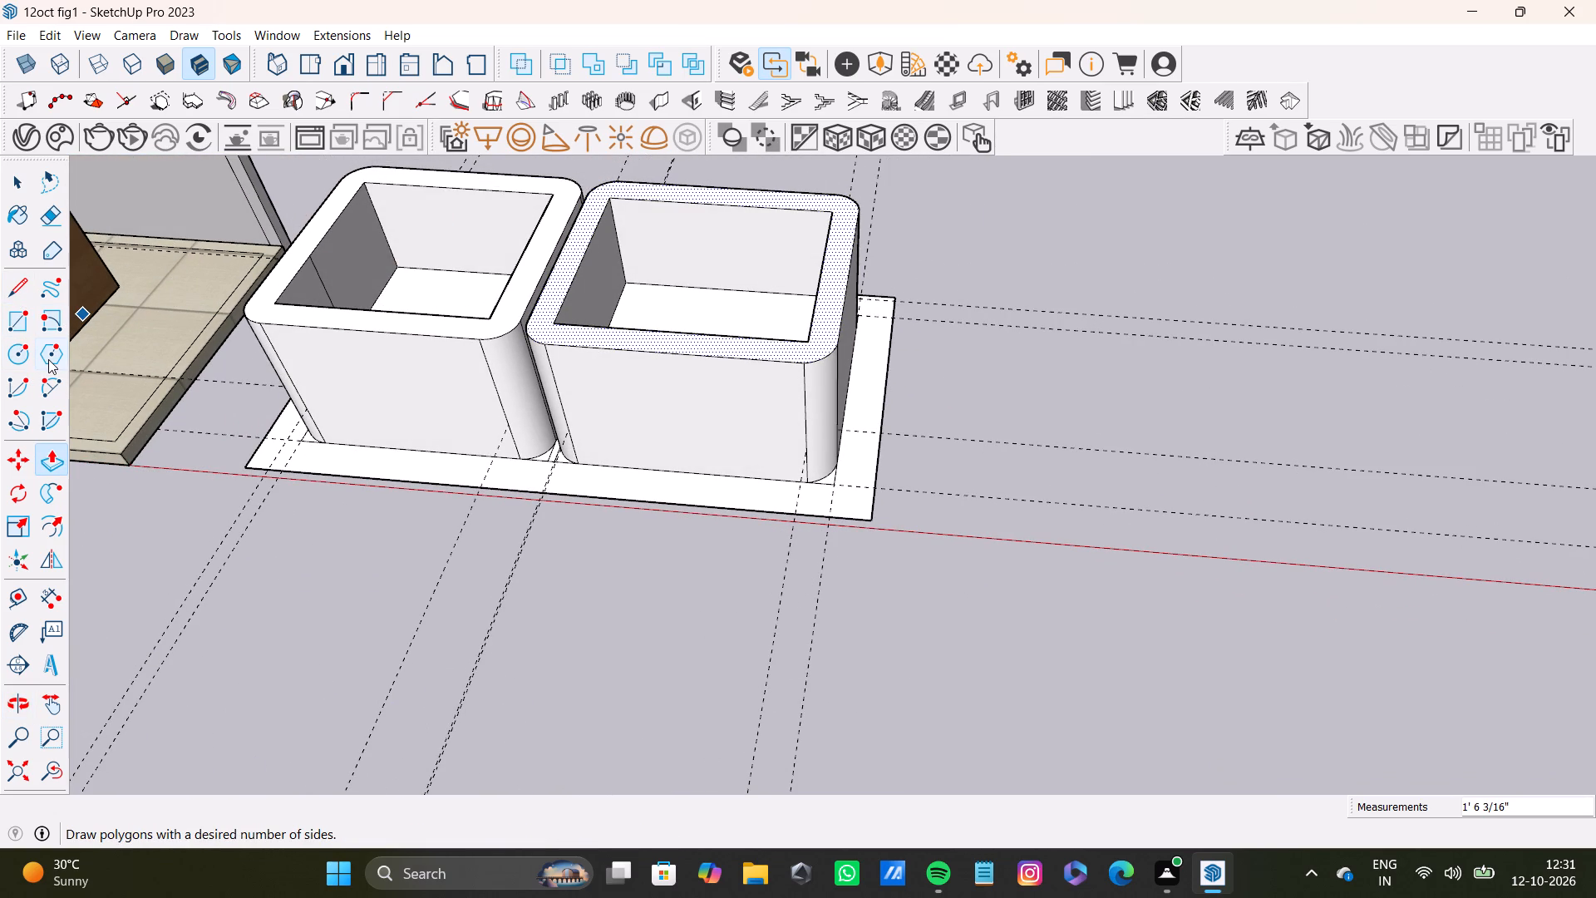
pyautogui.click(47, 359)
pyautogui.scroll(8, 544, 348)
pyautogui.moveTo(723, 535); pyautogui.dragTo(731, 446, button='middle')
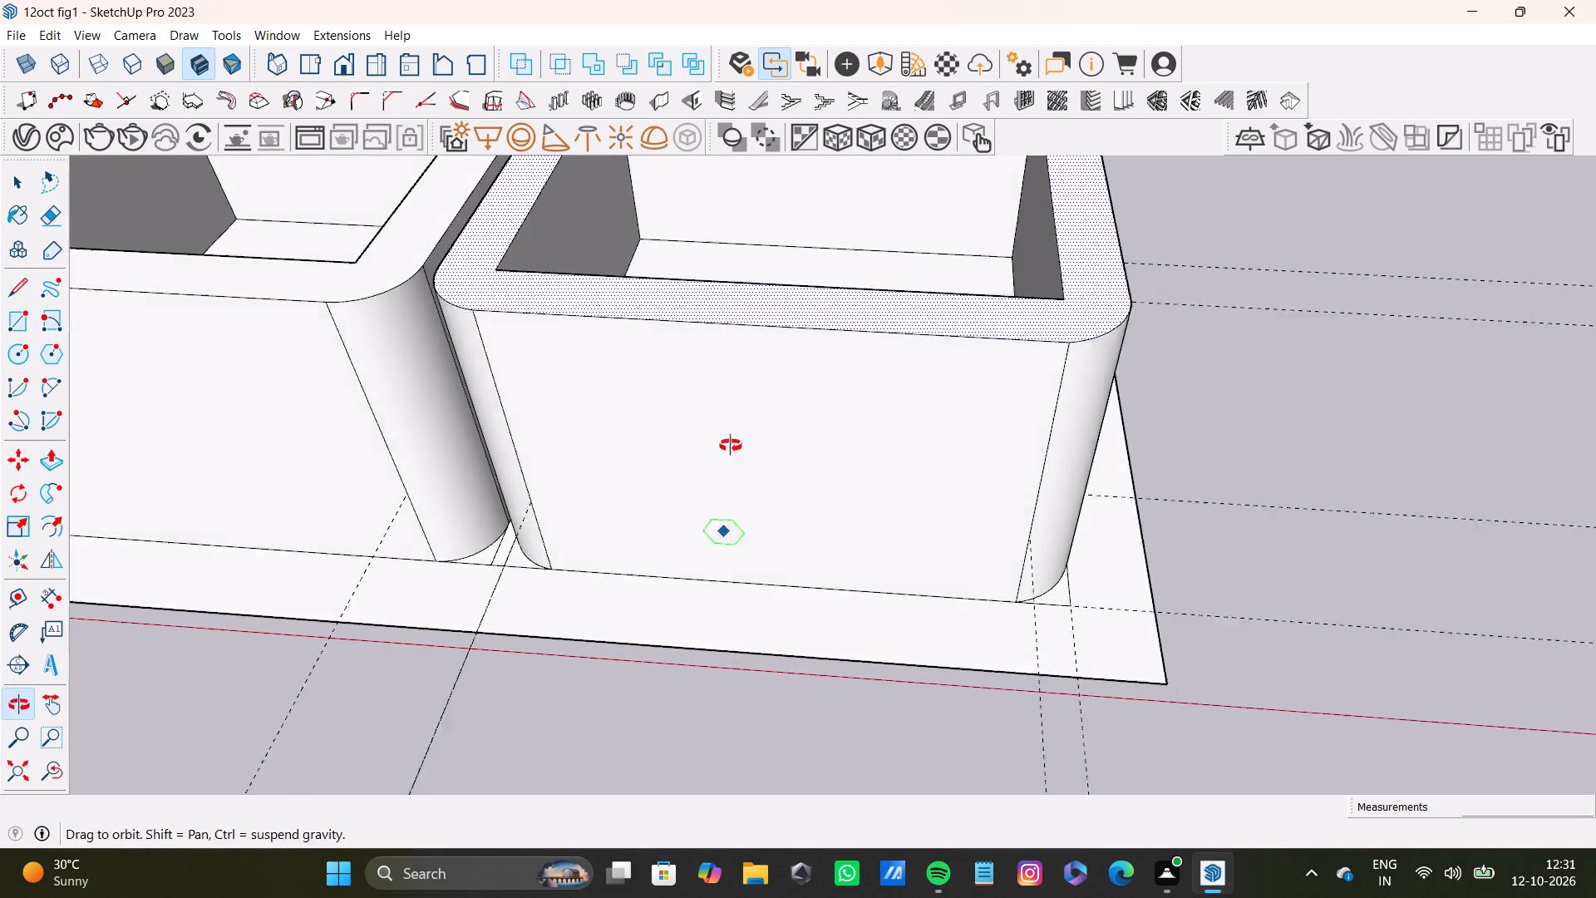
pyautogui.moveTo(731, 446); pyautogui.dragTo(729, 402, button='middle')
pyautogui.click(772, 386)
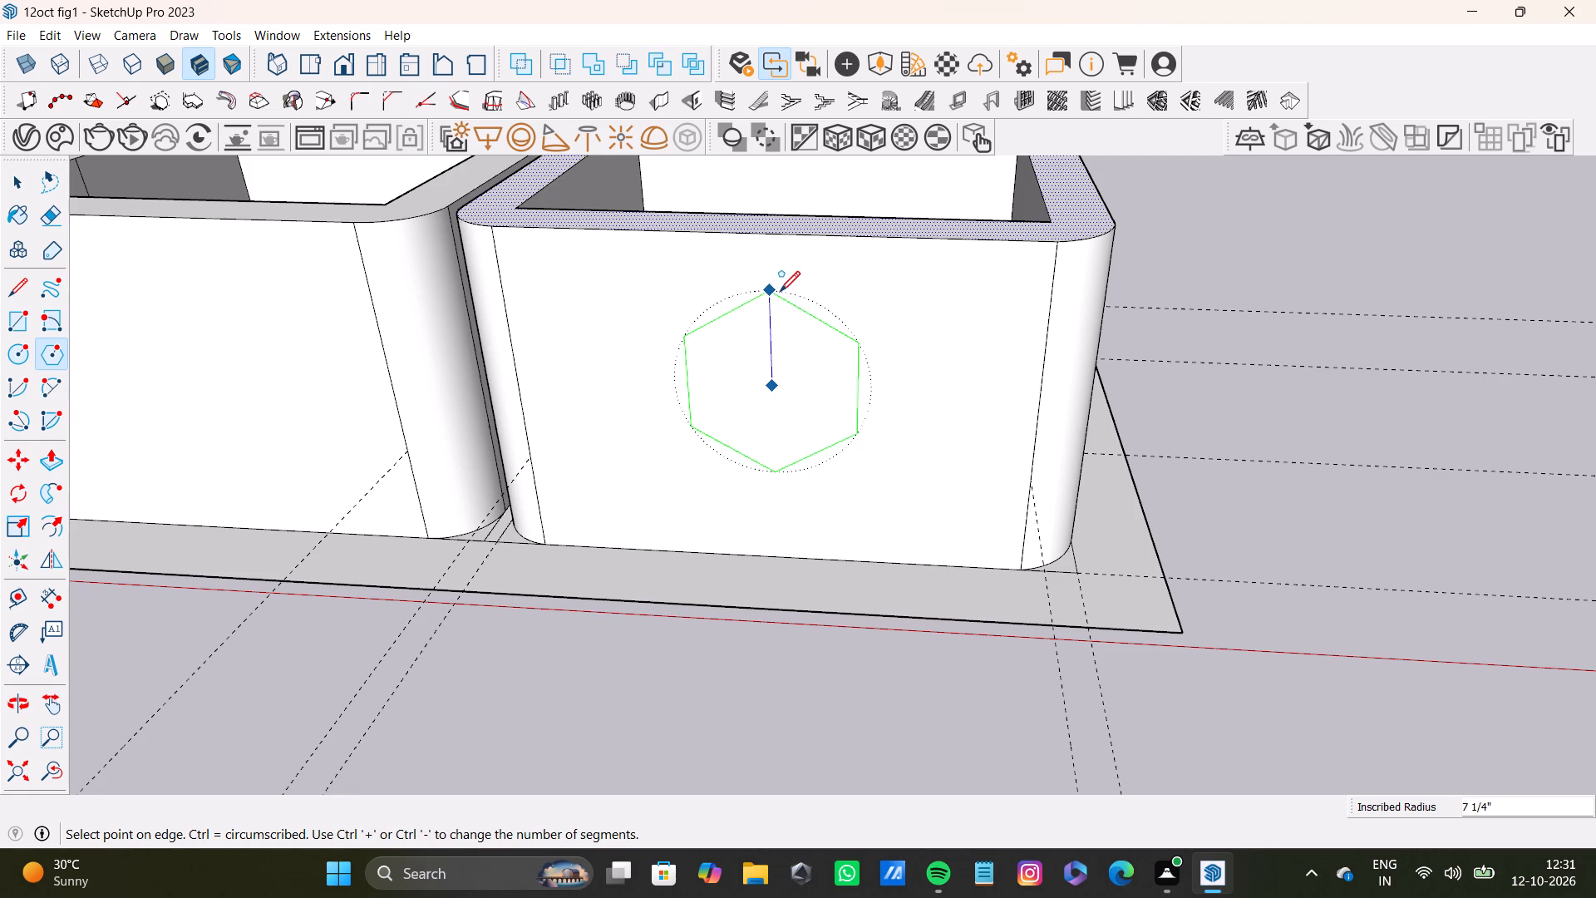
pyautogui.click(780, 290)
# Draw a hexagon with an inscribed radius of about 6 3/4" on the front wall of the block nearer the desk.
pyautogui.scroll(-4, 459, 433)
pyautogui.moveTo(252, 491); pyautogui.dragTo(304, 417, button='middle')
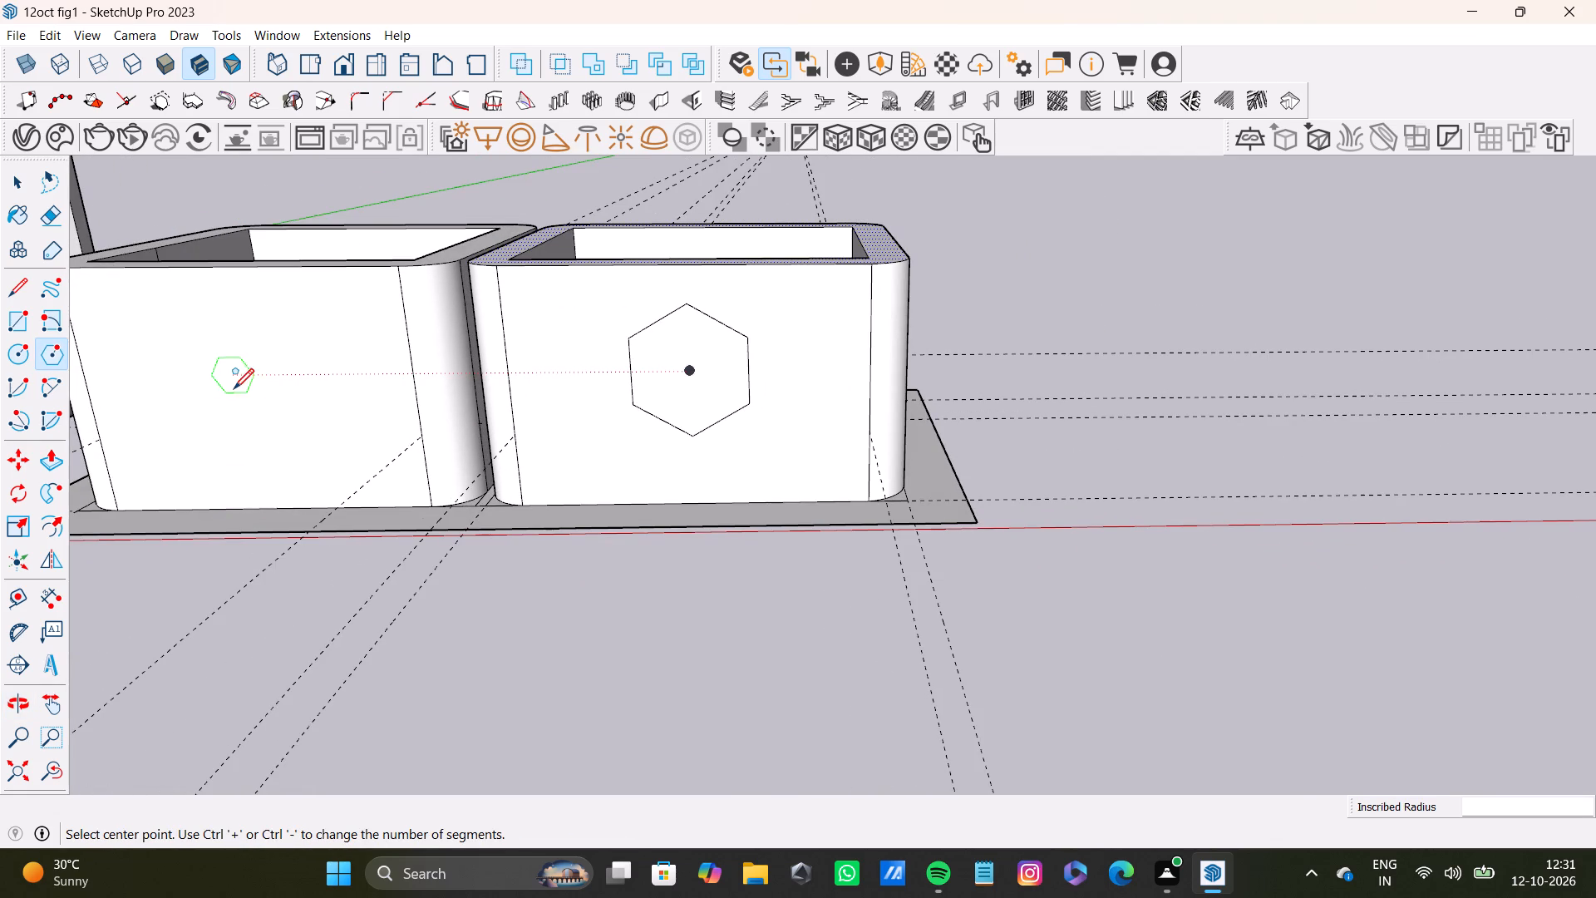
pyautogui.click(228, 378)
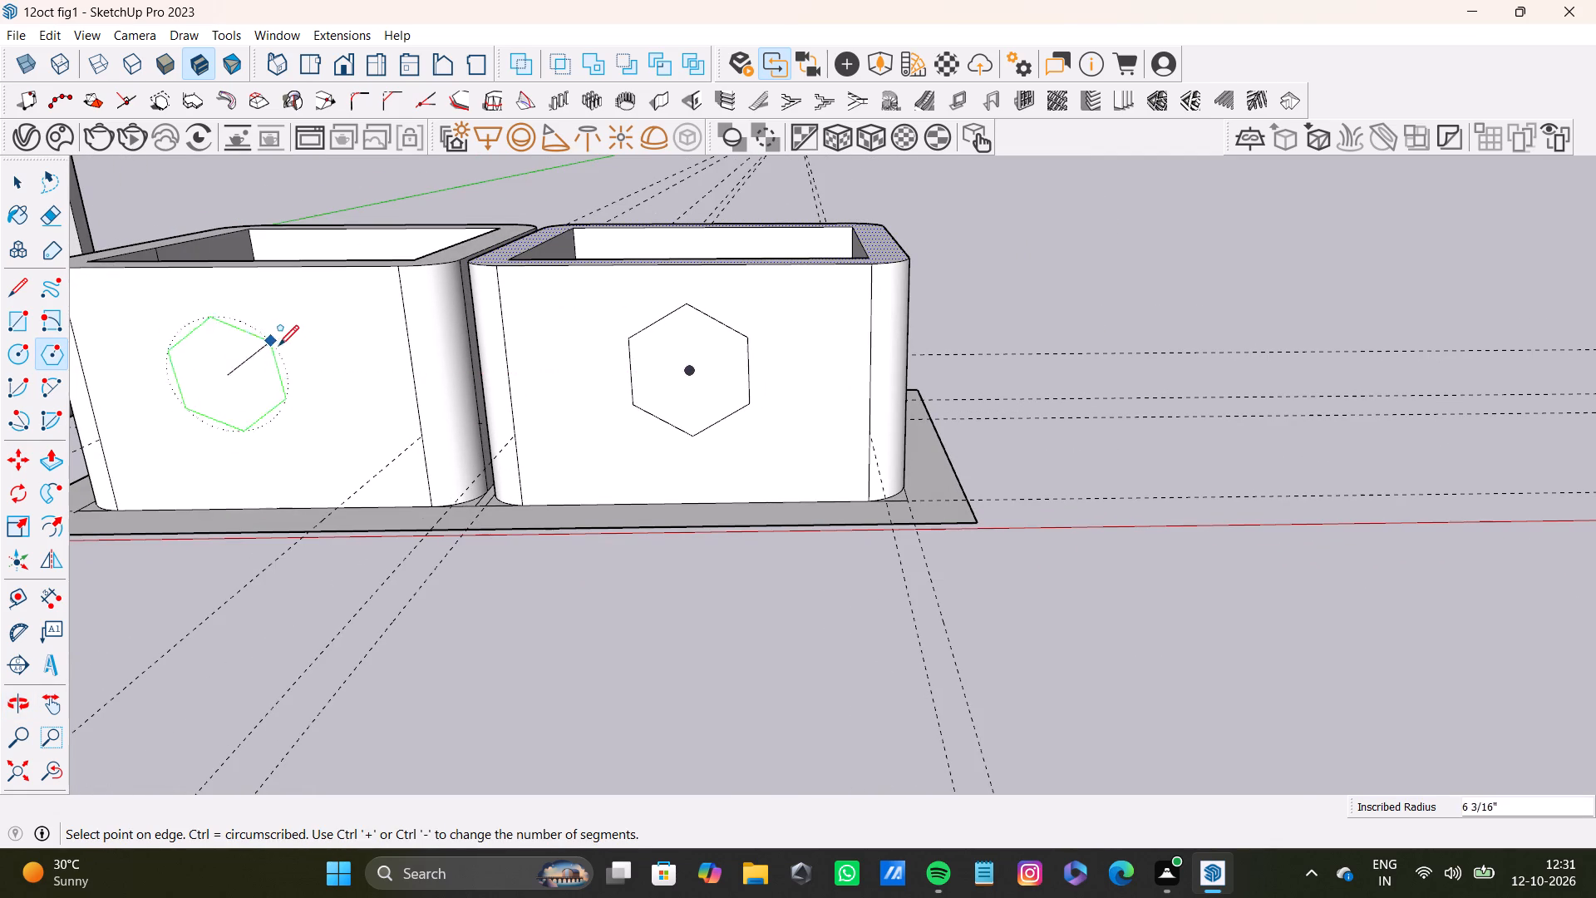
pyautogui.click(275, 339)
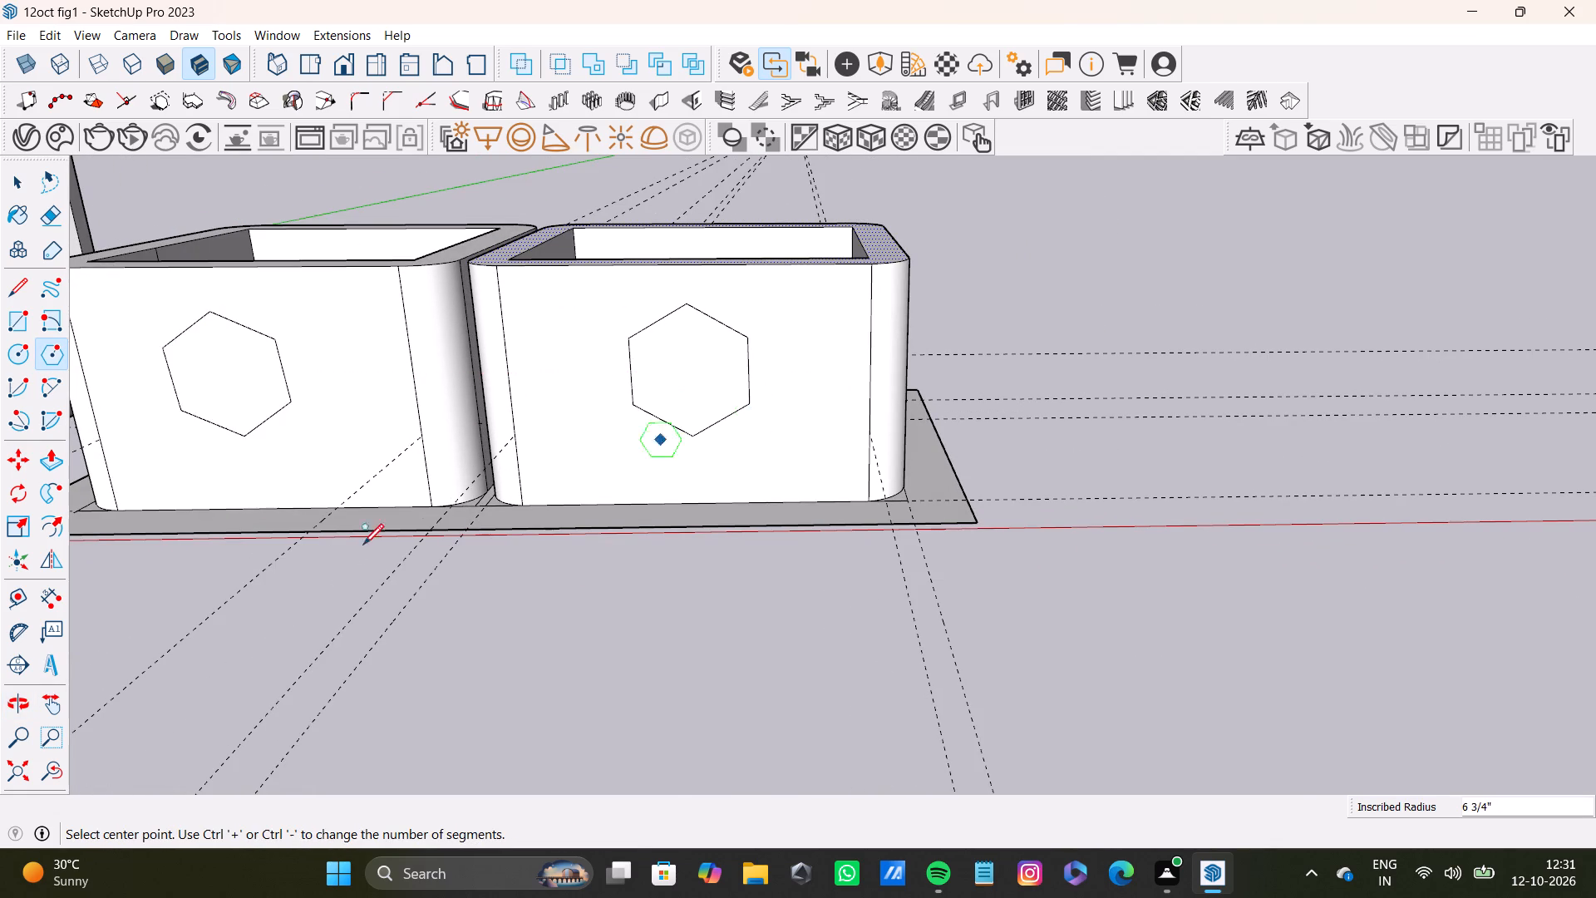
# Push the hexagon on the block farther from the desk about 4 11/16" inward to cut an opening through the front wall.
pyautogui.scroll(-9, 338, 550)
pyautogui.moveTo(401, 595); pyautogui.dragTo(346, 595, button='middle')
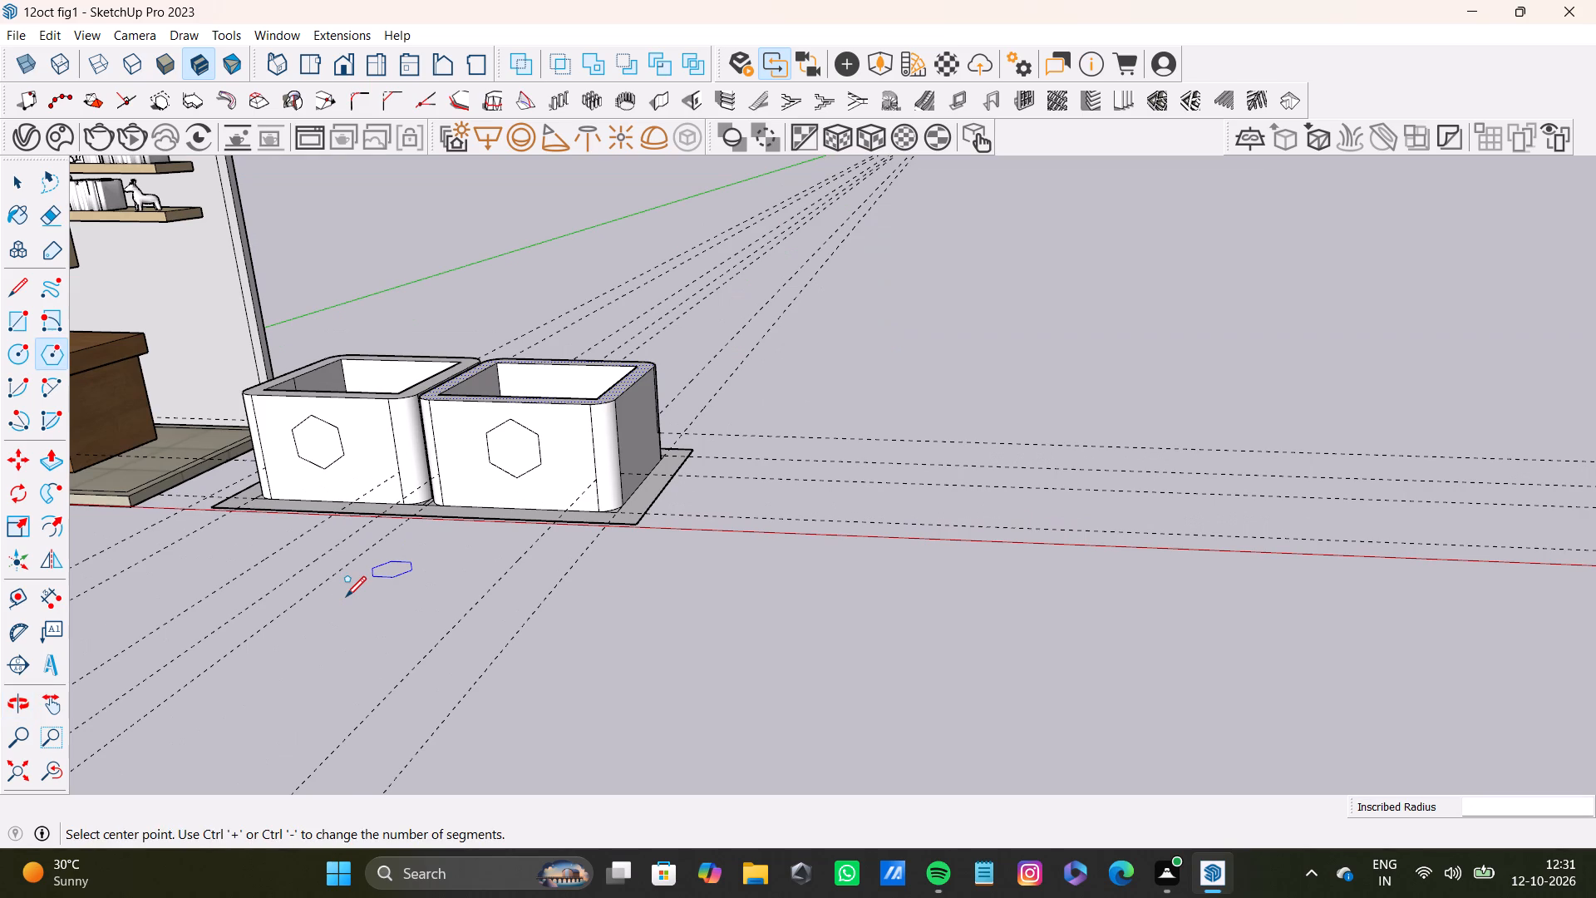
pyautogui.press('space')
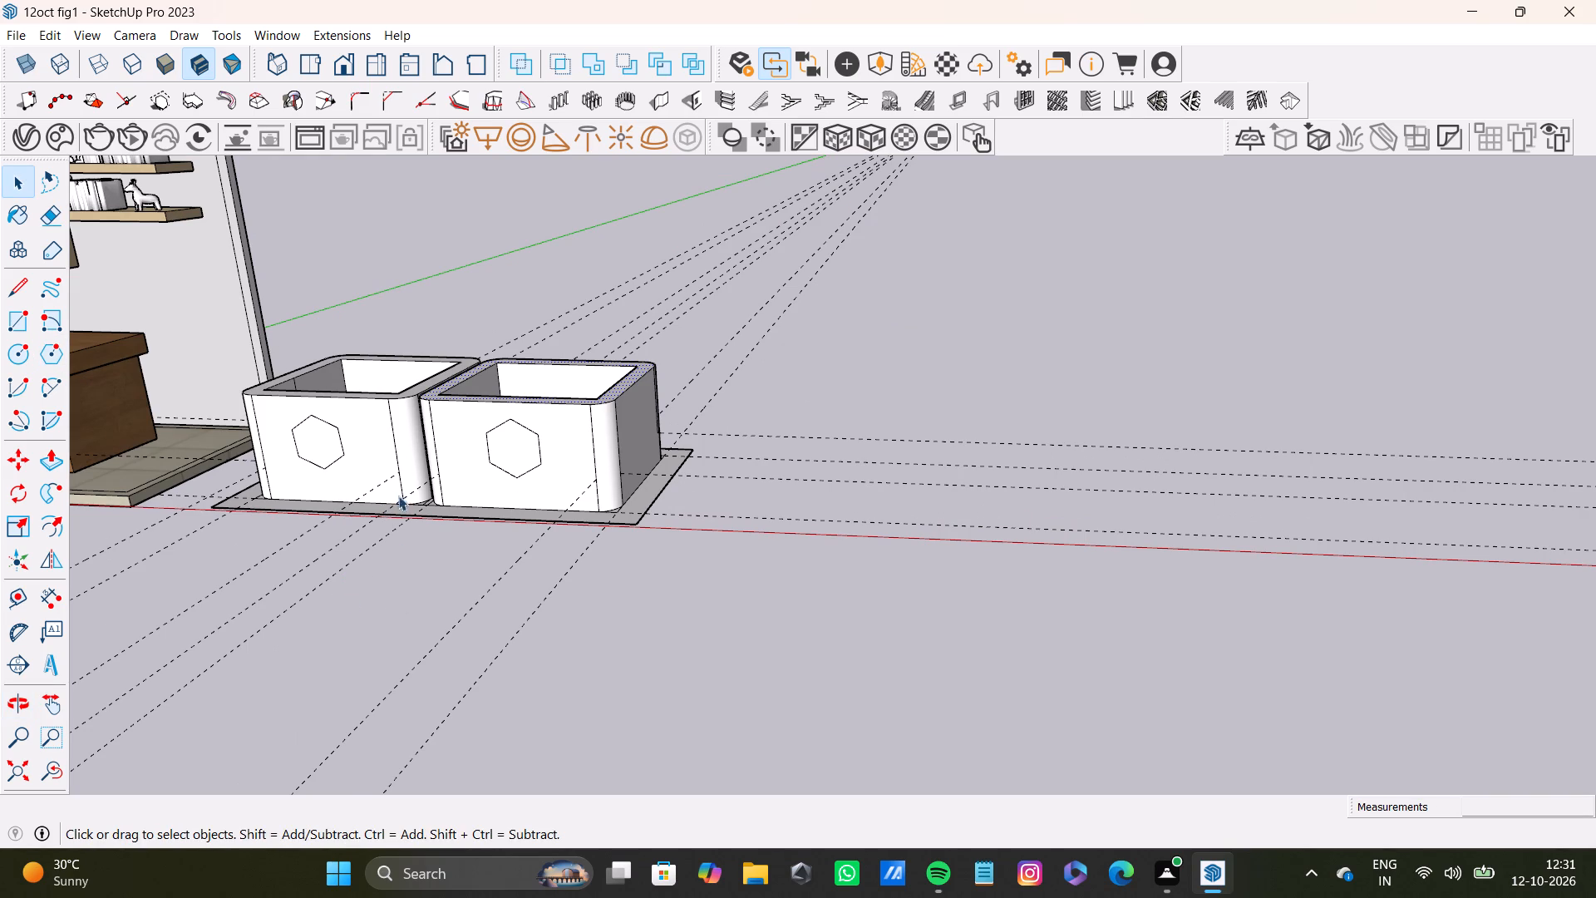
pyautogui.scroll(11, 401, 452)
pyautogui.click(554, 459)
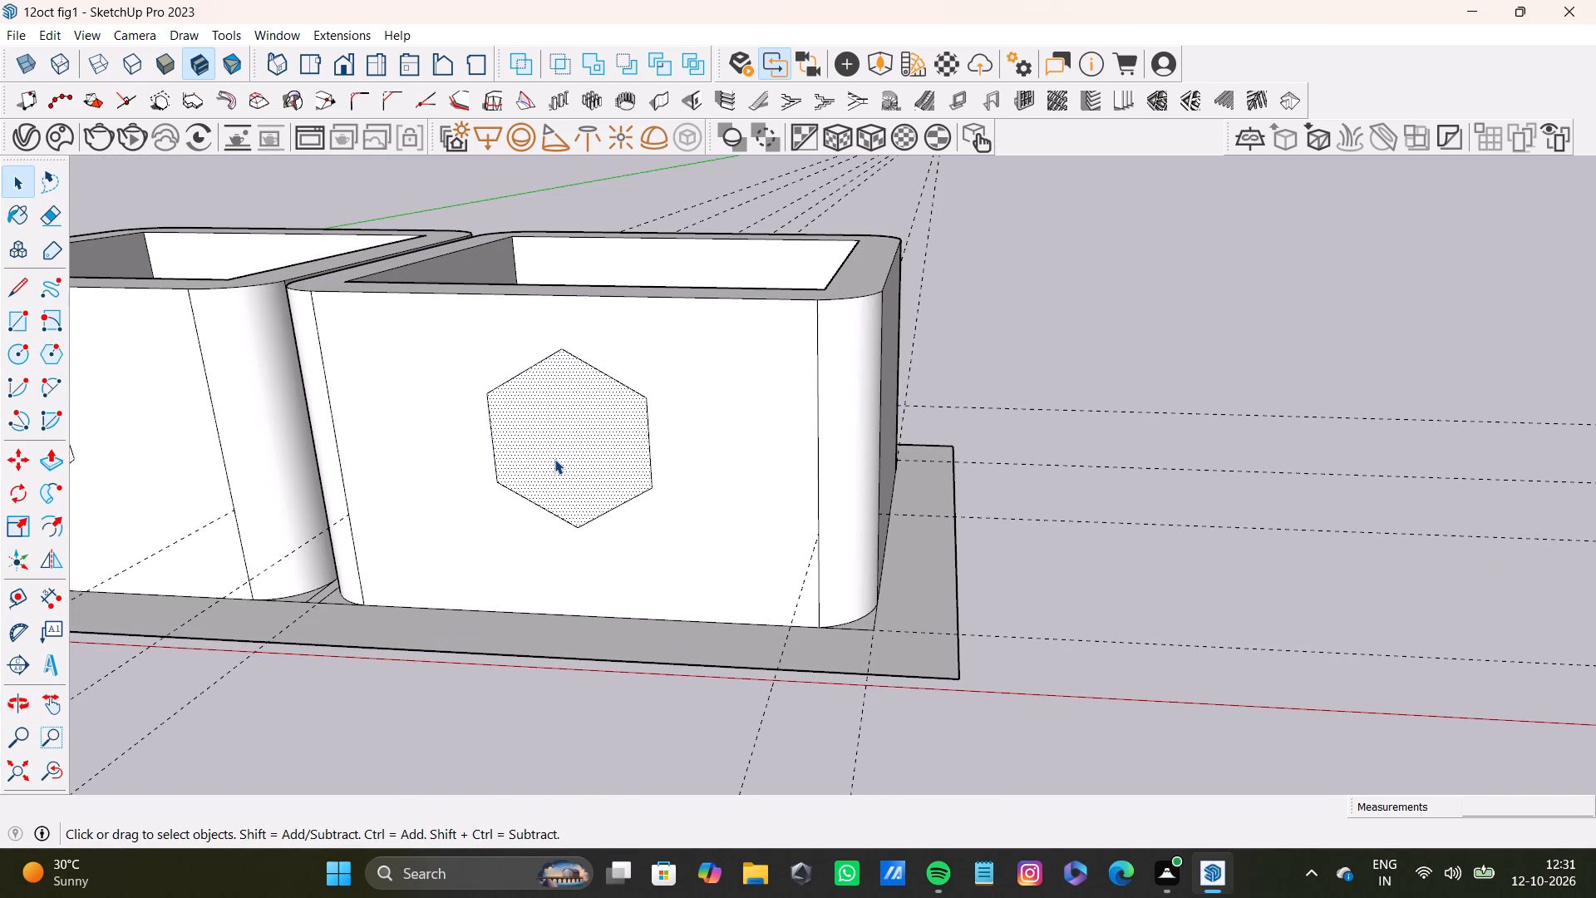
pyautogui.press('p')
pyautogui.moveTo(722, 425); pyautogui.dragTo(707, 437, button='middle')
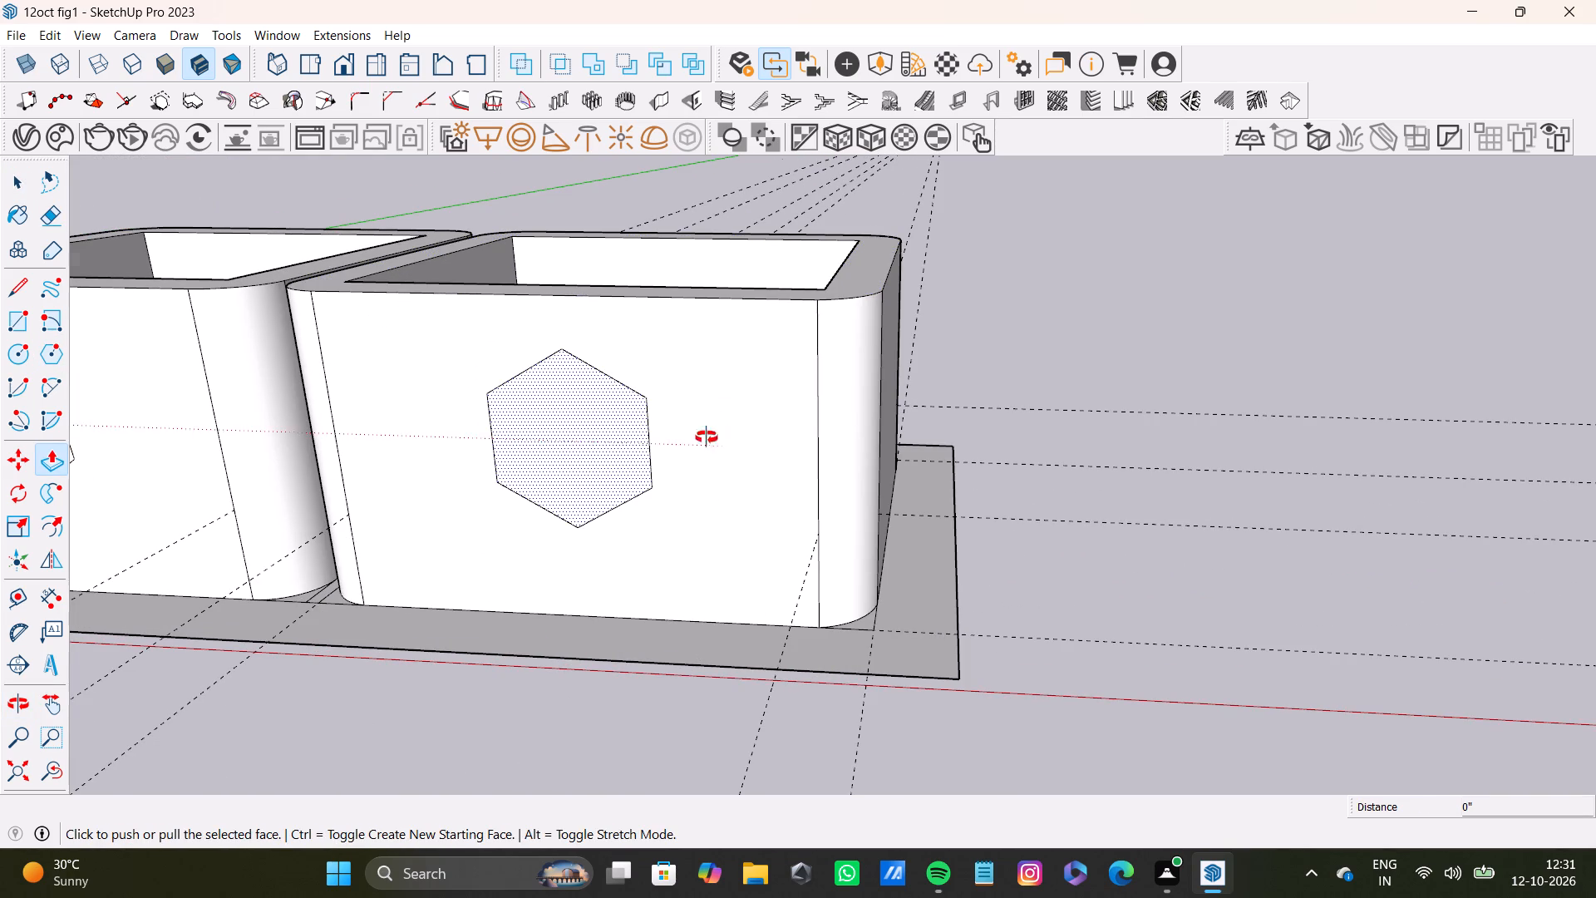
pyautogui.moveTo(707, 437); pyautogui.dragTo(599, 561, button='middle')
pyautogui.moveTo(508, 481); pyautogui.dragTo(603, 363)
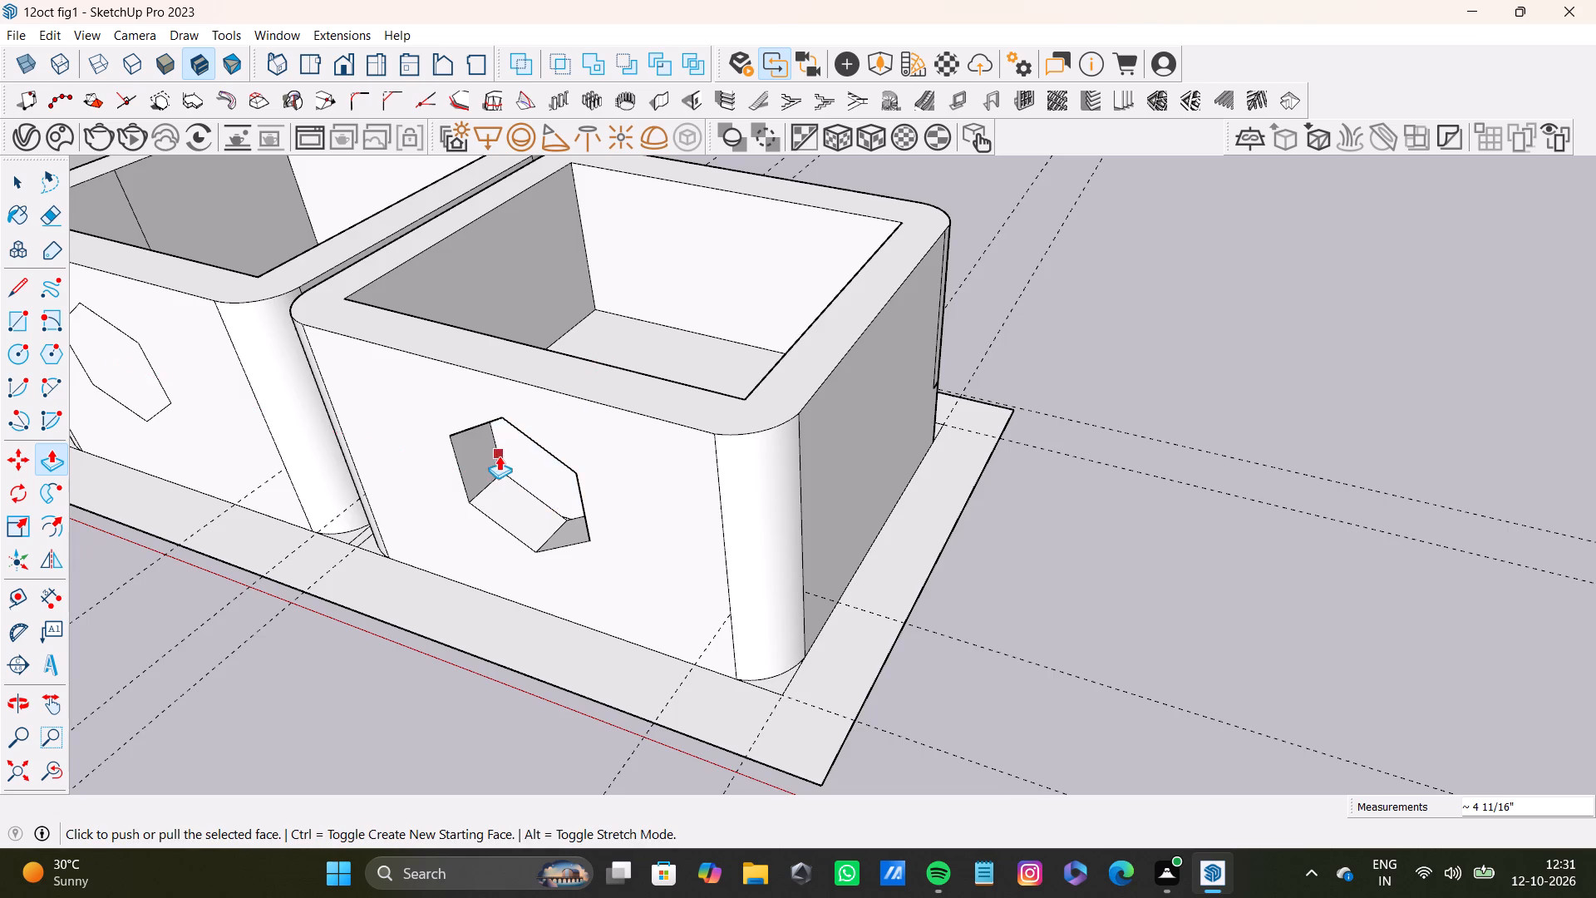
# Push the hexagon on the block nearer the desk about 4 11/16" inward to cut an opening through its front wall.
pyautogui.scroll(-4, 499, 456)
pyautogui.moveTo(489, 479); pyautogui.dragTo(550, 392, button='middle')
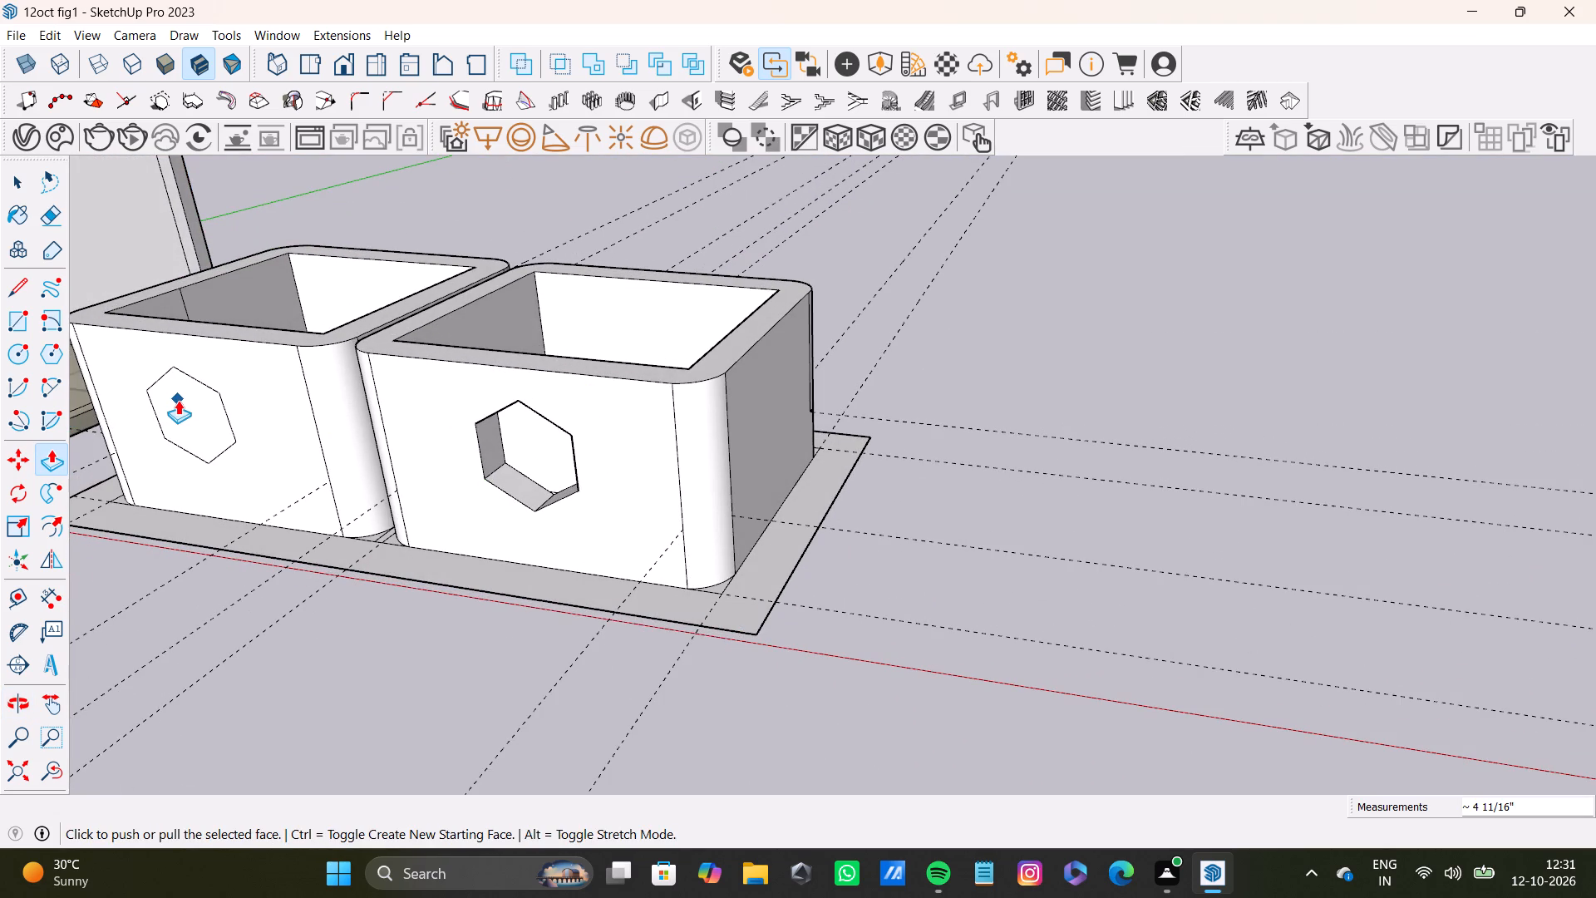
pyautogui.press('space')
pyautogui.click(178, 400)
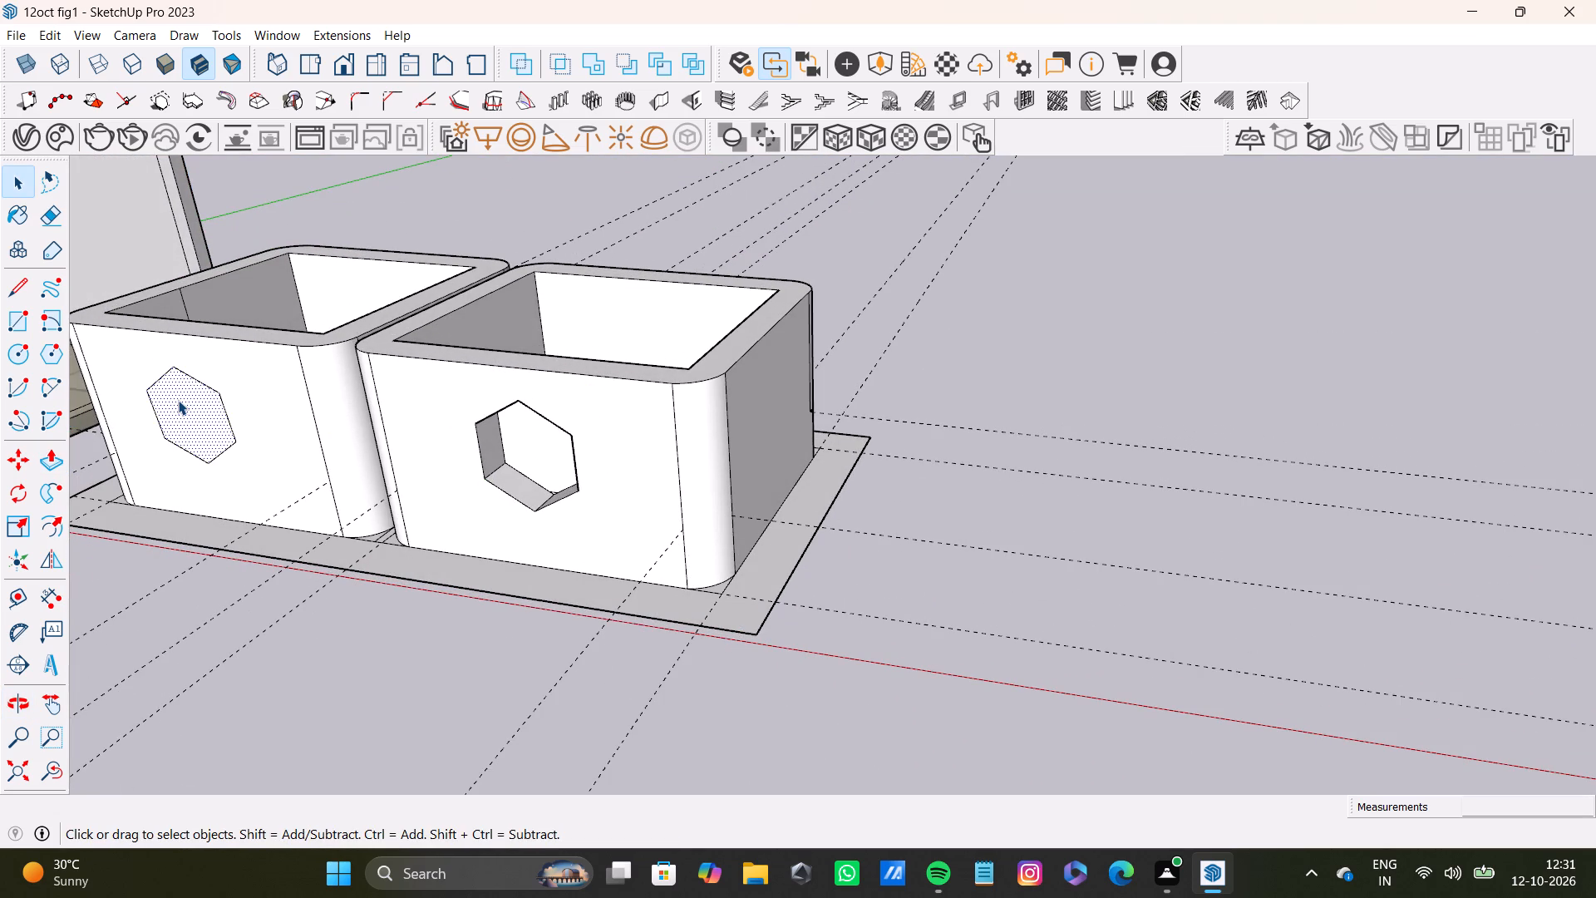
pyautogui.press('p')
pyautogui.moveTo(178, 400); pyautogui.dragTo(217, 336)
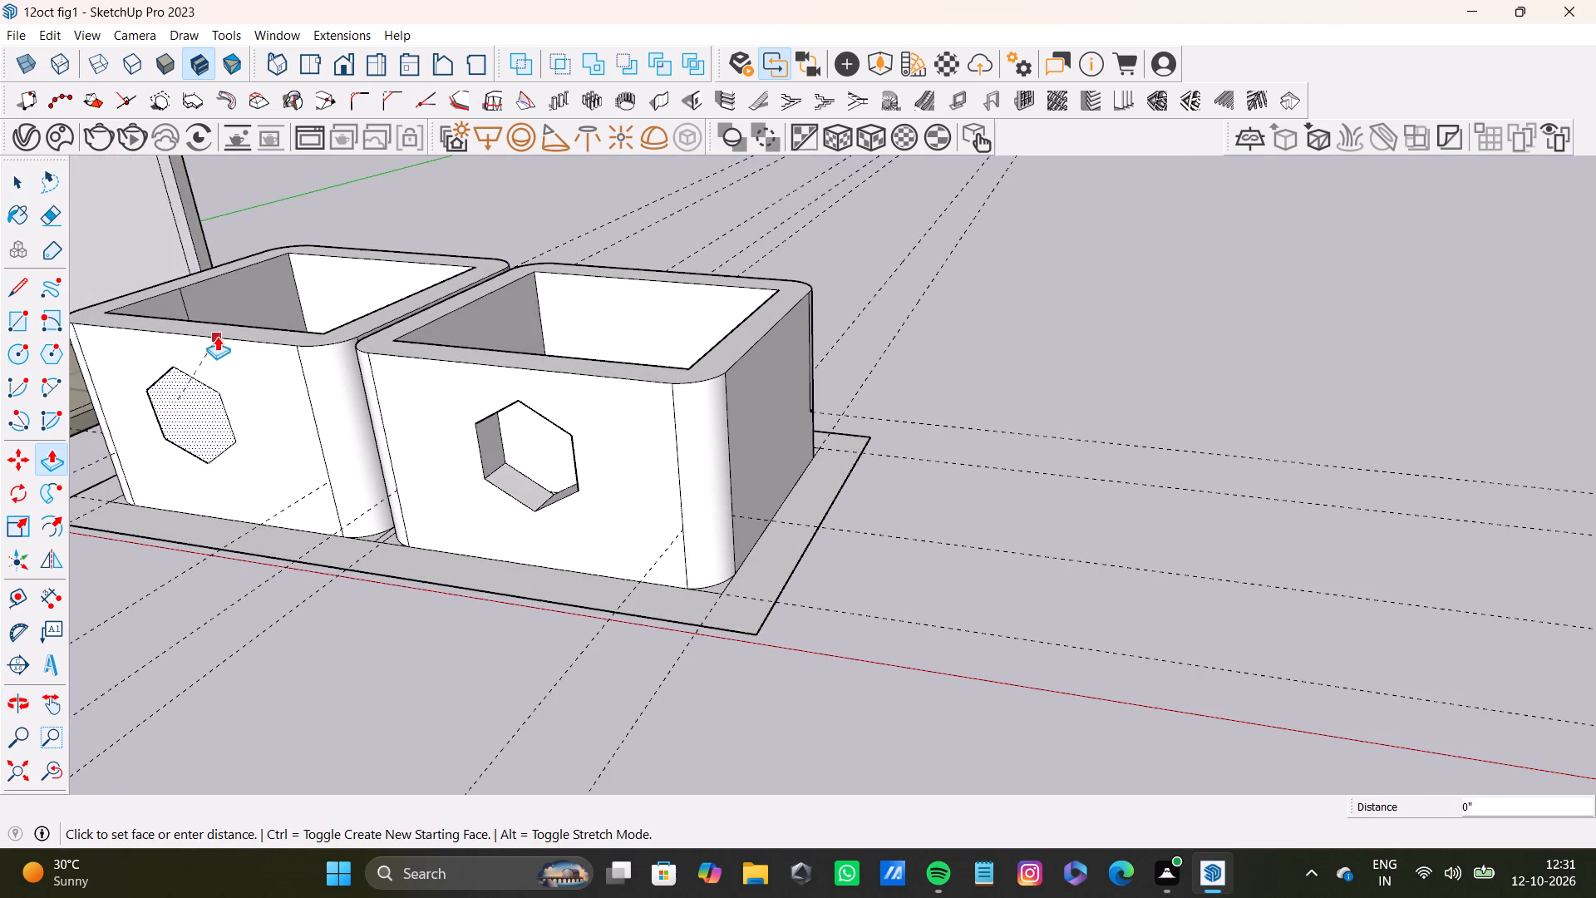
pyautogui.moveTo(217, 336); pyautogui.dragTo(255, 333)
pyautogui.scroll(-5, 185, 455)
pyautogui.scroll(1, 259, 518)
pyautogui.moveTo(263, 512); pyautogui.dragTo(468, 390, button='middle')
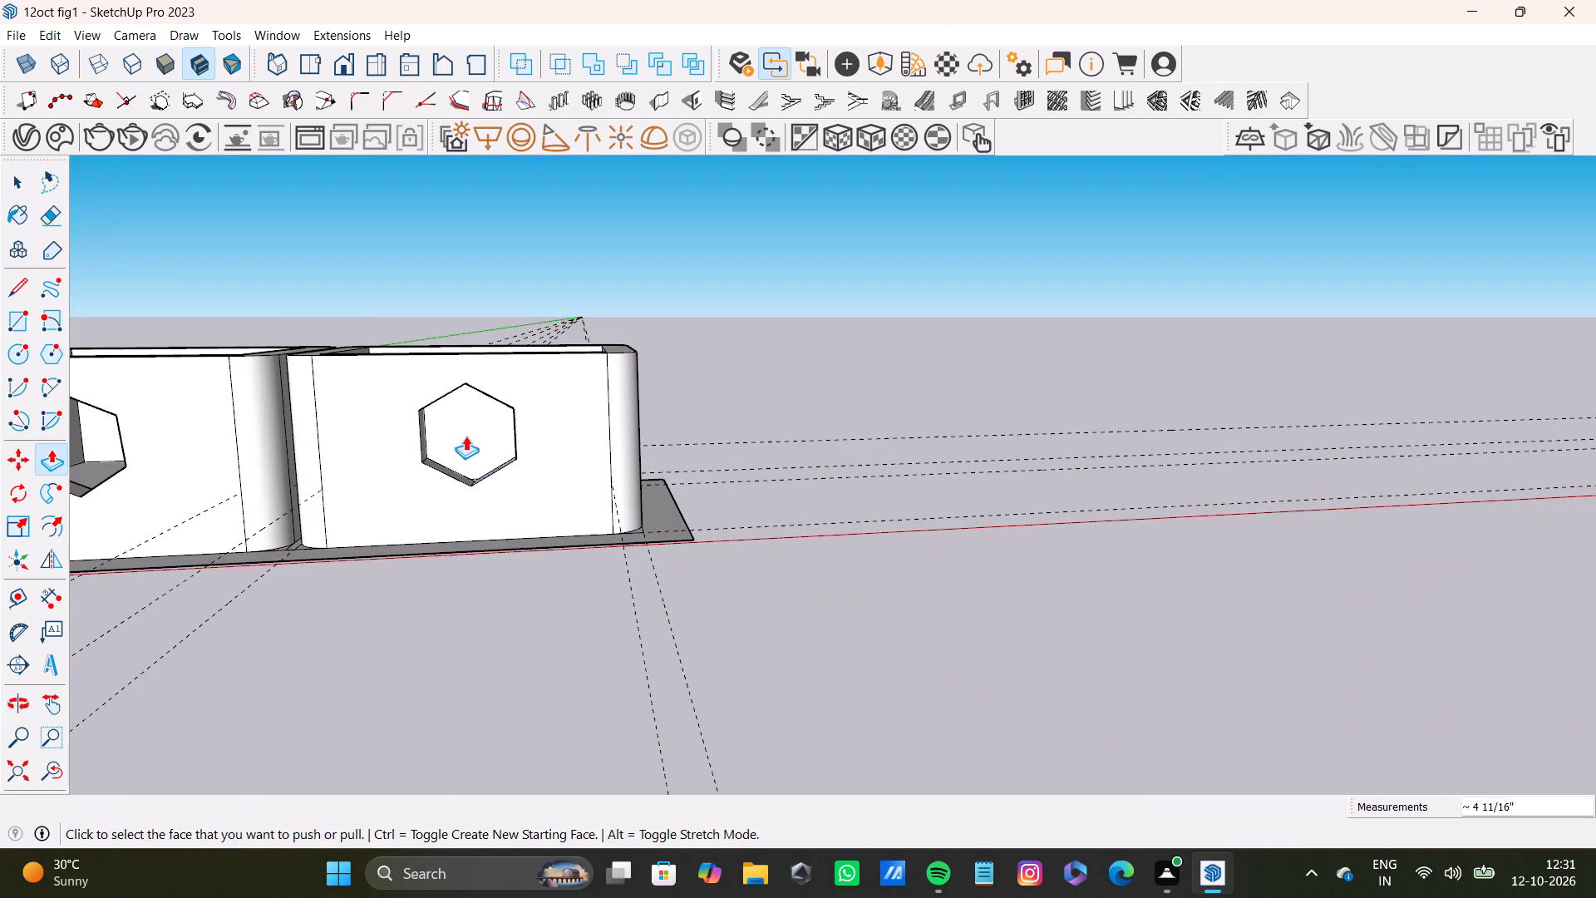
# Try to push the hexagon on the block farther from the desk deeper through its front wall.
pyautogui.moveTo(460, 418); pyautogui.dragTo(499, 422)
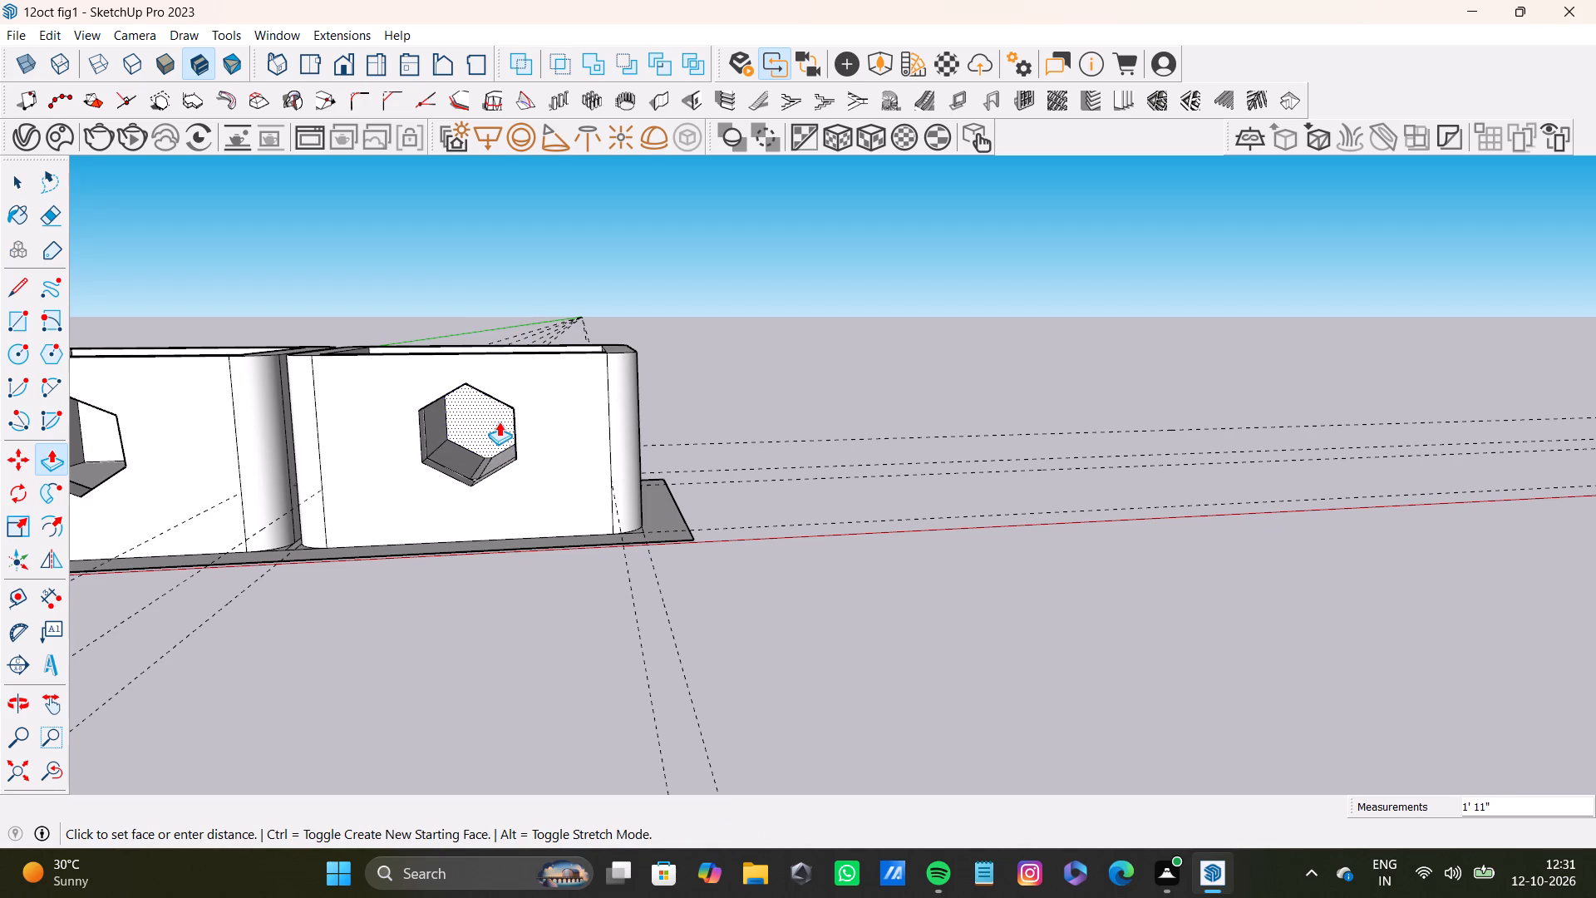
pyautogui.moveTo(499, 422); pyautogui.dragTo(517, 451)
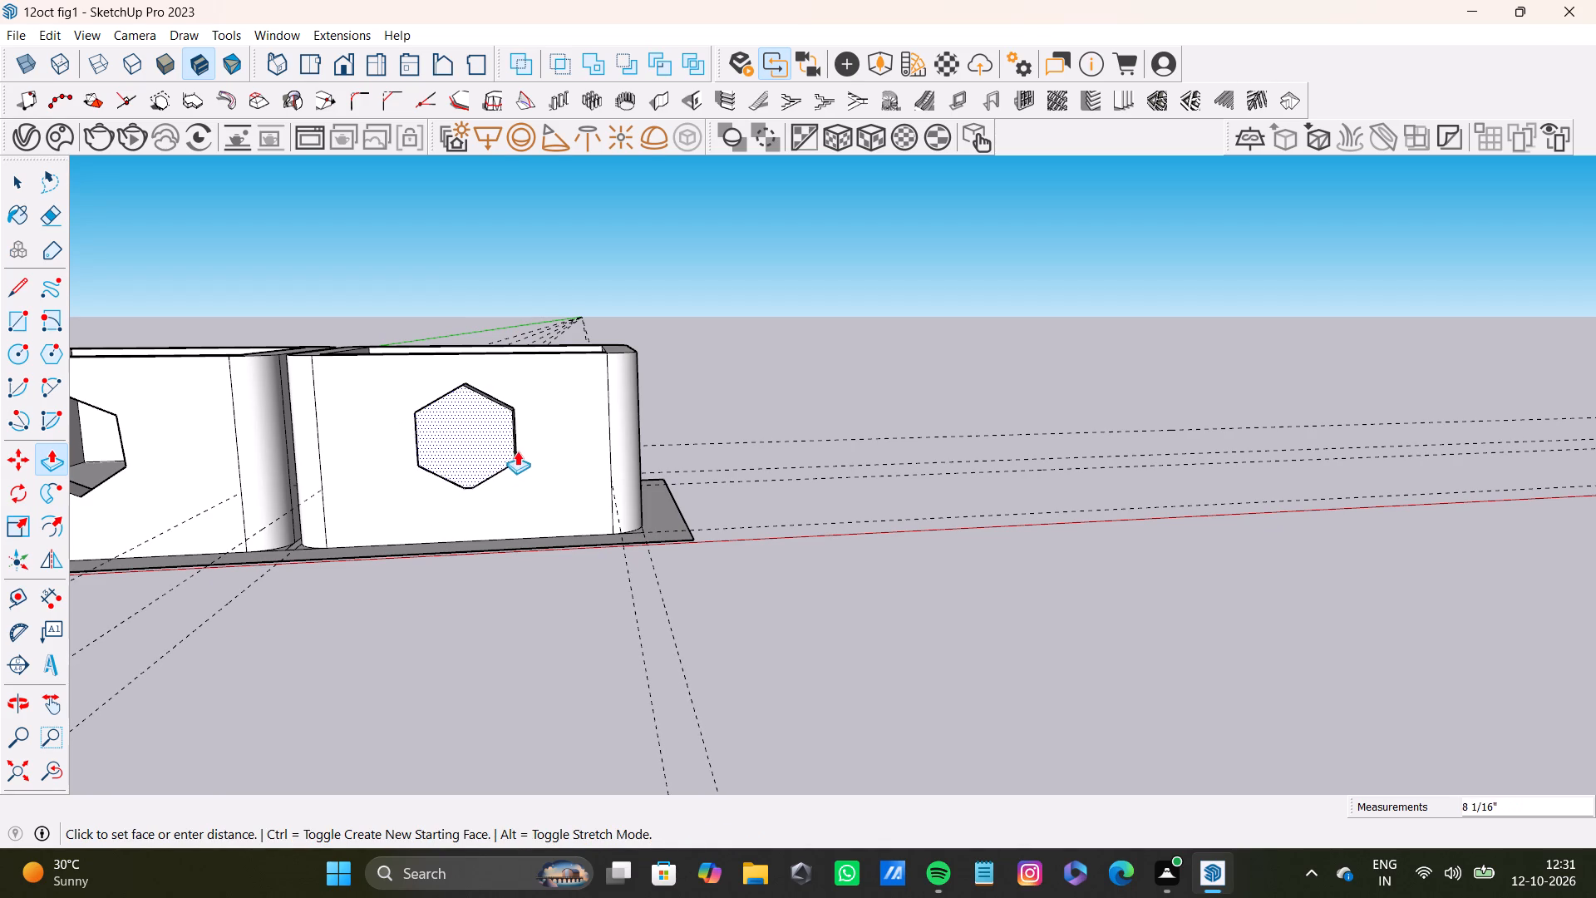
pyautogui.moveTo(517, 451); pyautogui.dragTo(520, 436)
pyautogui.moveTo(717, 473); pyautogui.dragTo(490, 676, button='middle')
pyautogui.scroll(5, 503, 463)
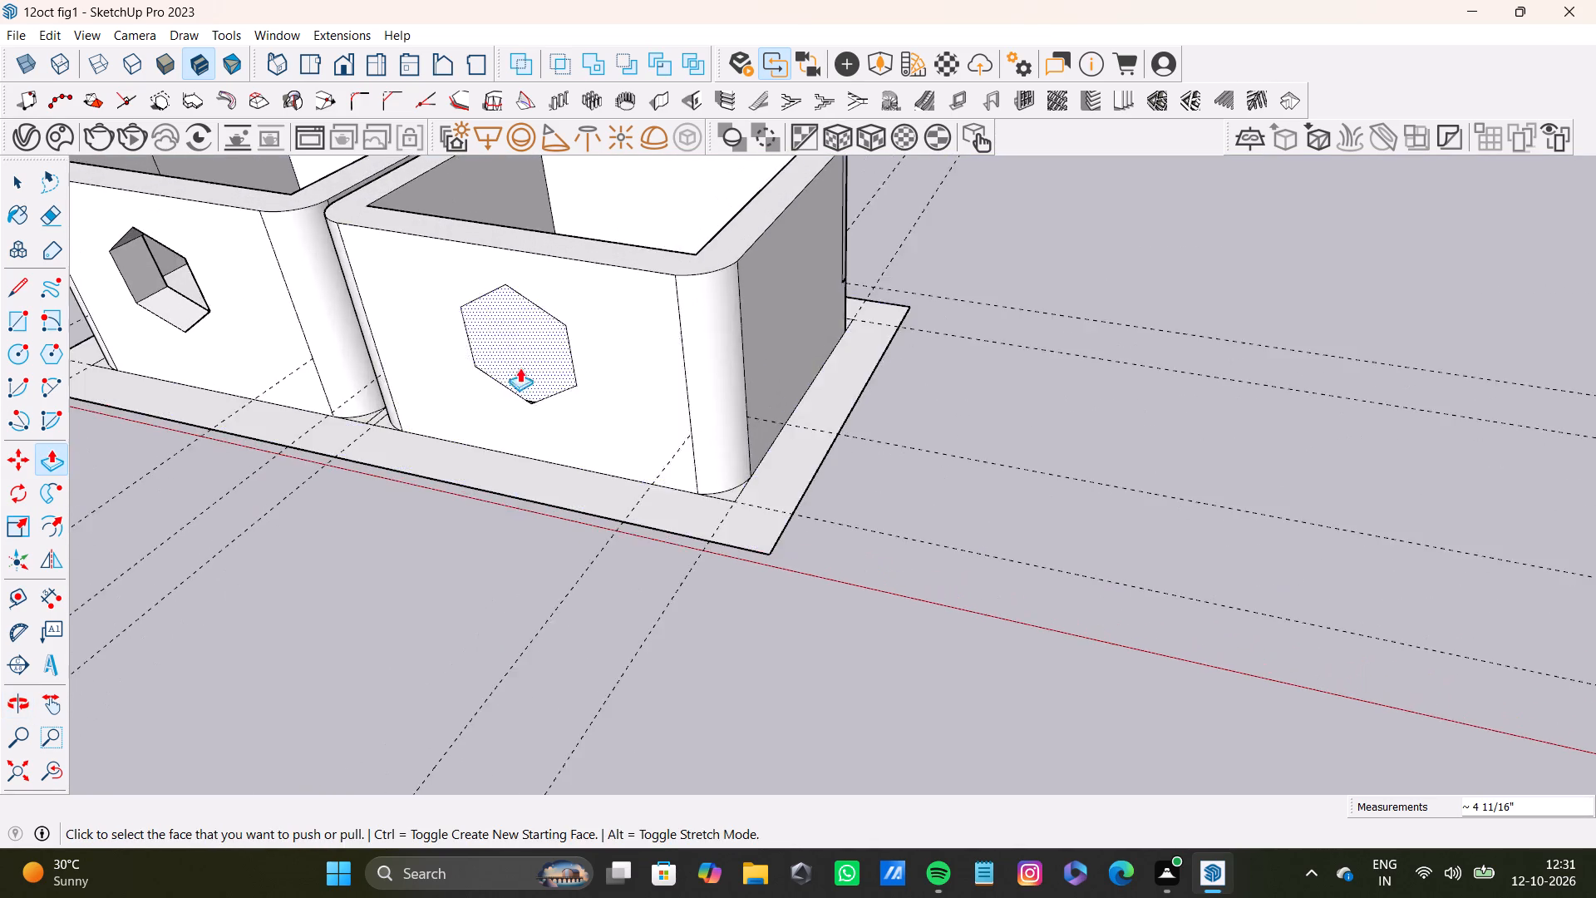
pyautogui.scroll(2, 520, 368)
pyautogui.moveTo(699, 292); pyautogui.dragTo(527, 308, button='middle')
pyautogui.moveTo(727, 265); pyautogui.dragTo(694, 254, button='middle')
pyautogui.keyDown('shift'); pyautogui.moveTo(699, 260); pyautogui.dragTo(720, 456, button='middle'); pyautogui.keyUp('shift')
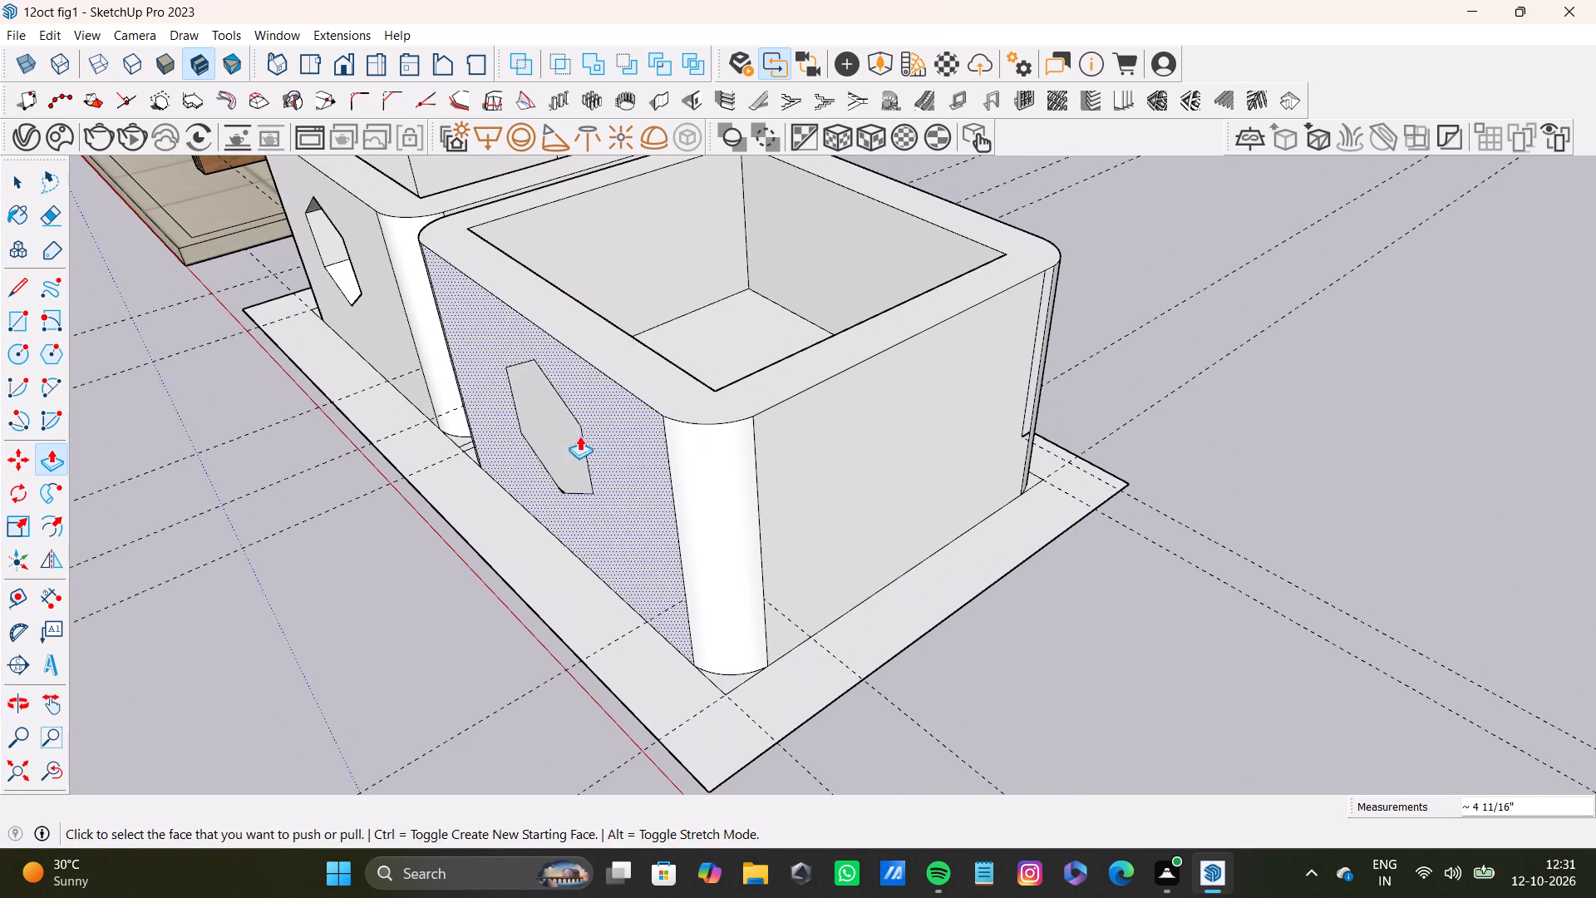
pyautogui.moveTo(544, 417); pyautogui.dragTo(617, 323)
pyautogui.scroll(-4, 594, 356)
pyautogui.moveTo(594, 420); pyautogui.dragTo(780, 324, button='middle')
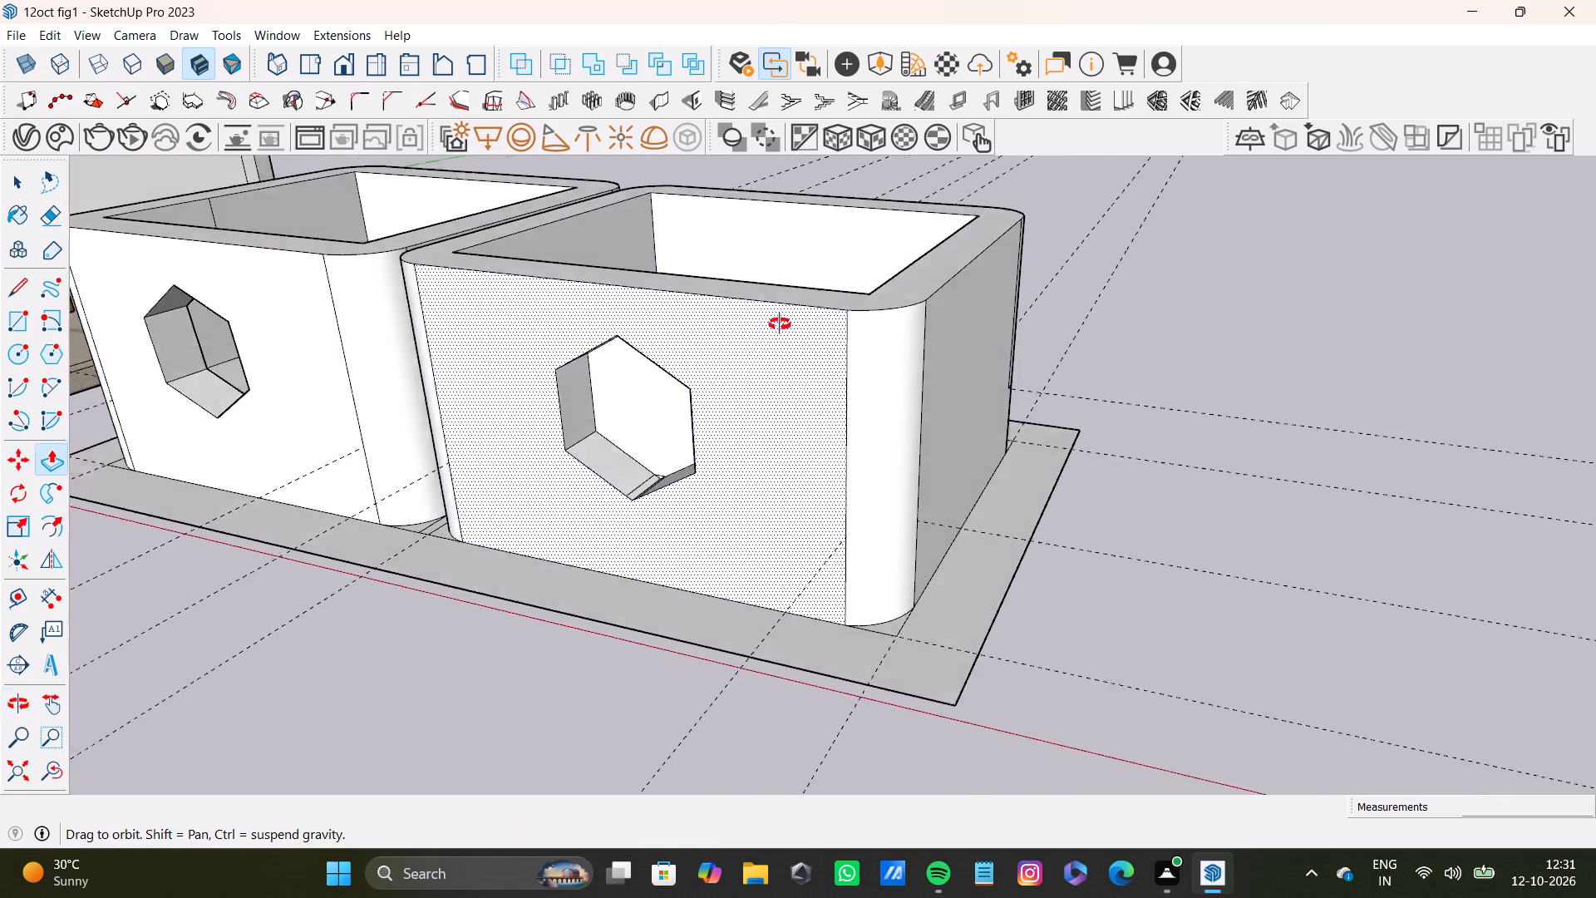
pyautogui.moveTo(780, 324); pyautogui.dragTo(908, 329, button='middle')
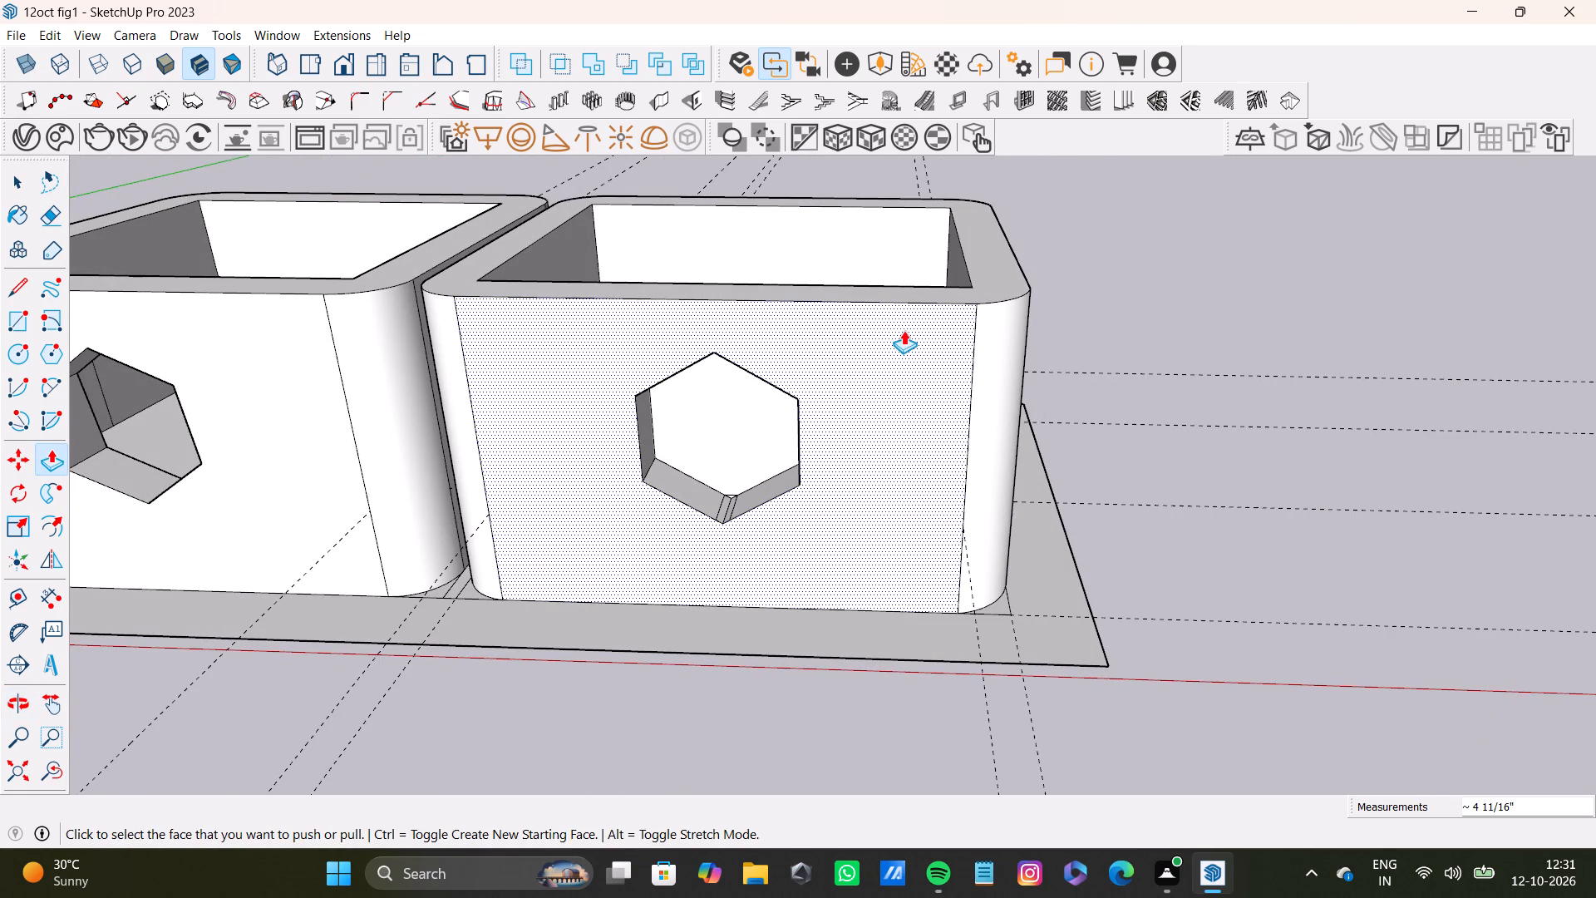
# Undo the hexagonal openings and the hexagons on the front walls of both blocks.
pyautogui.hotkey('ctrl', 'z')
pyautogui.hotkey('ctrl', 'z')
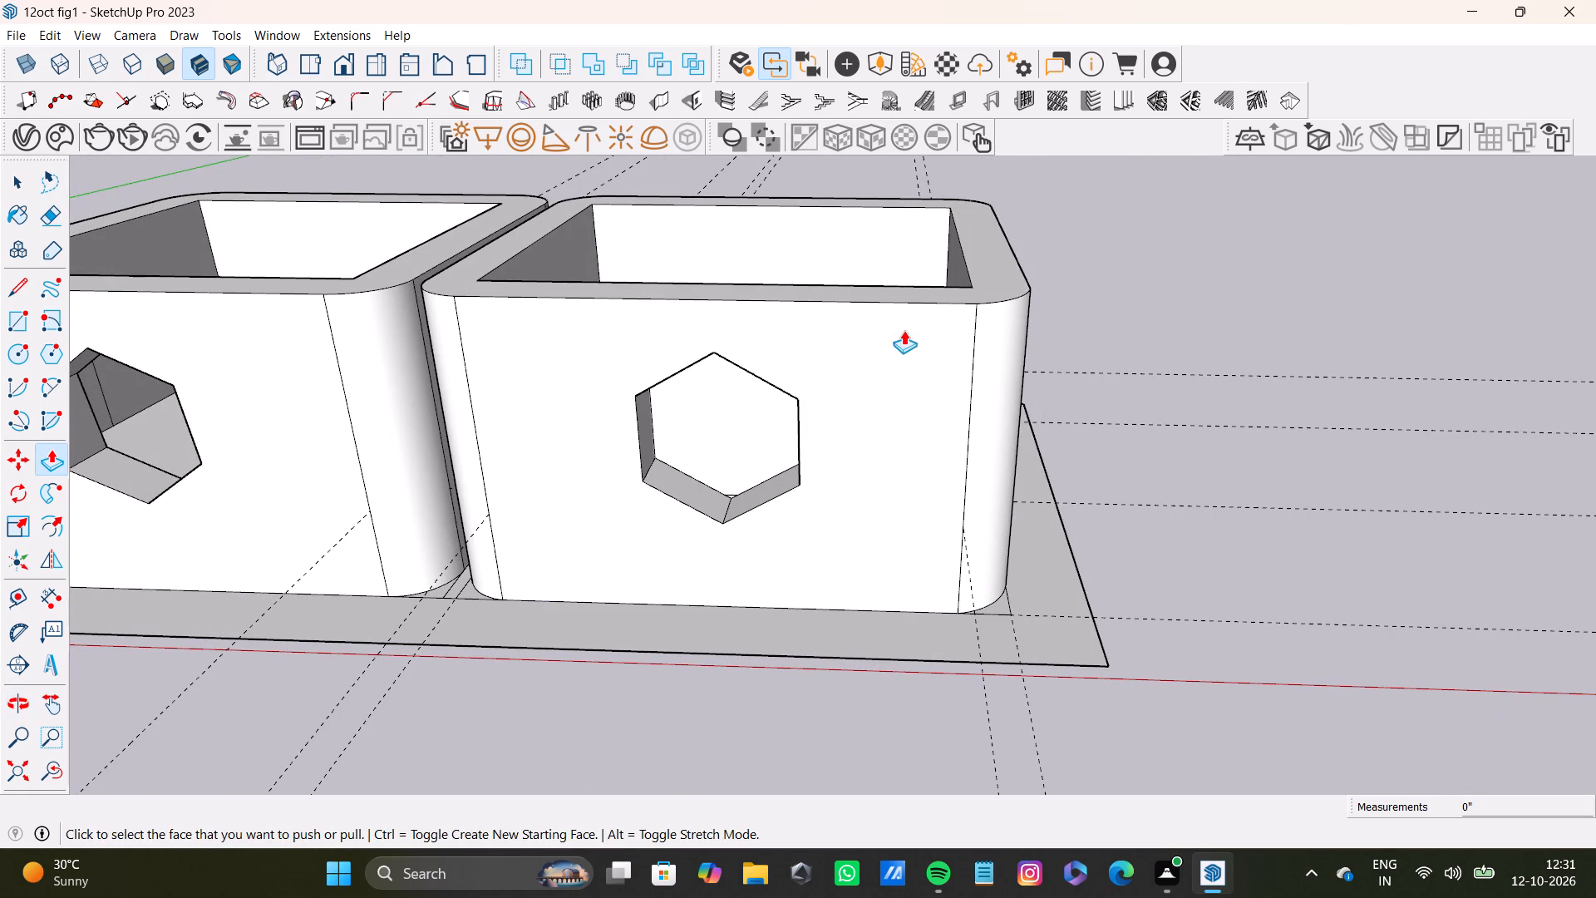
pyautogui.hotkey('ctrl', 'z')
pyautogui.hotkey('ctrl', 'z')
pyautogui.hotkey('ctrl', 'z')
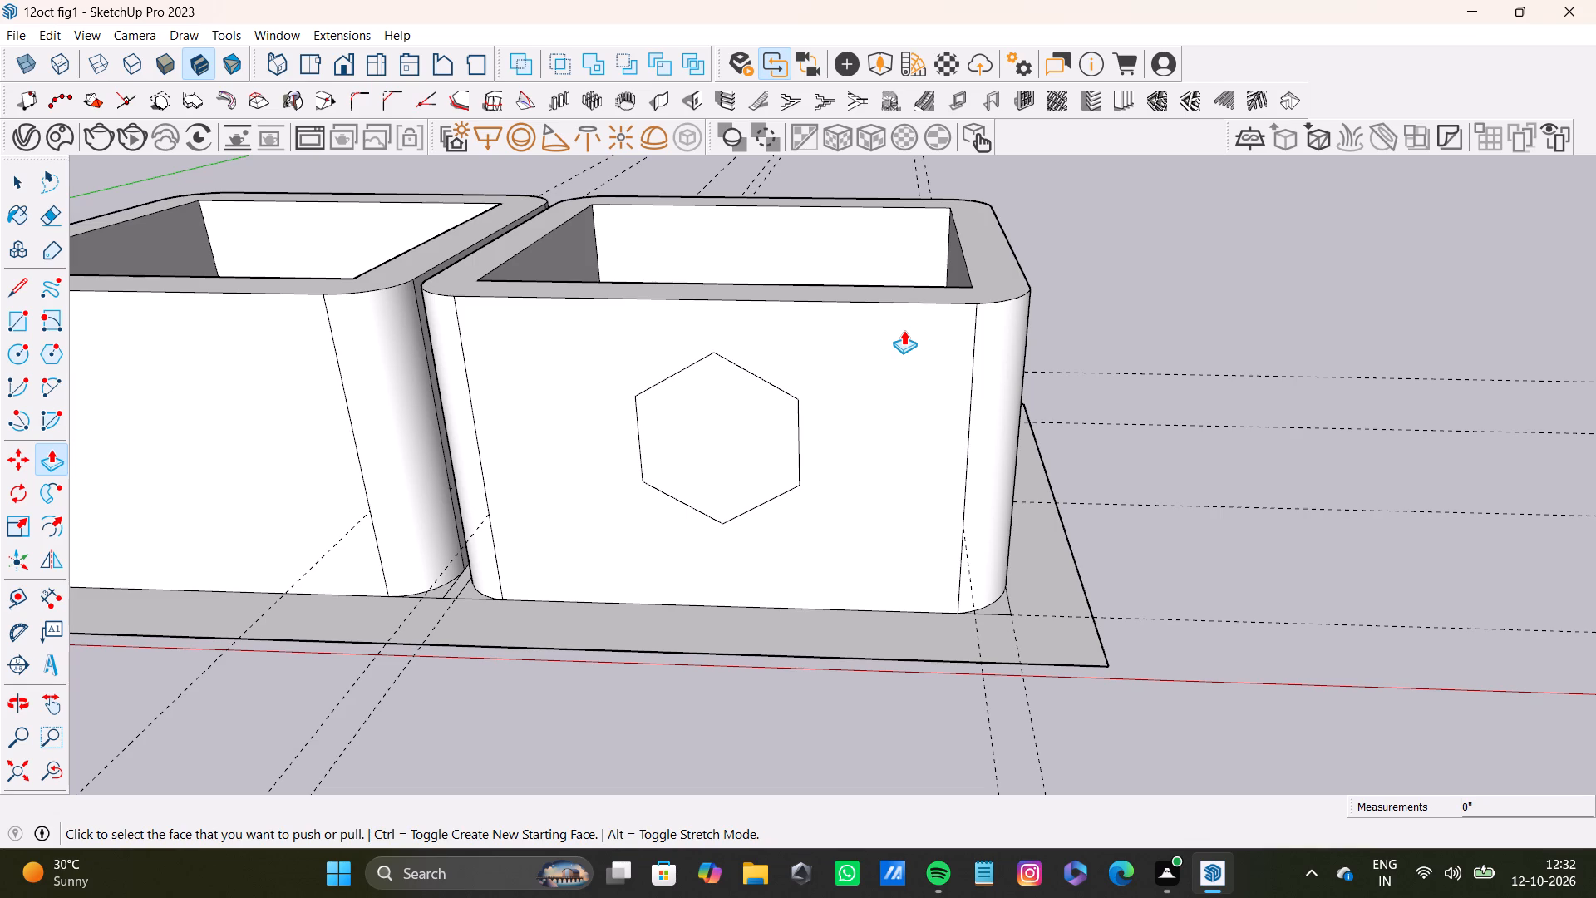
pyautogui.hotkey('ctrl', 'z')
pyautogui.press('z')
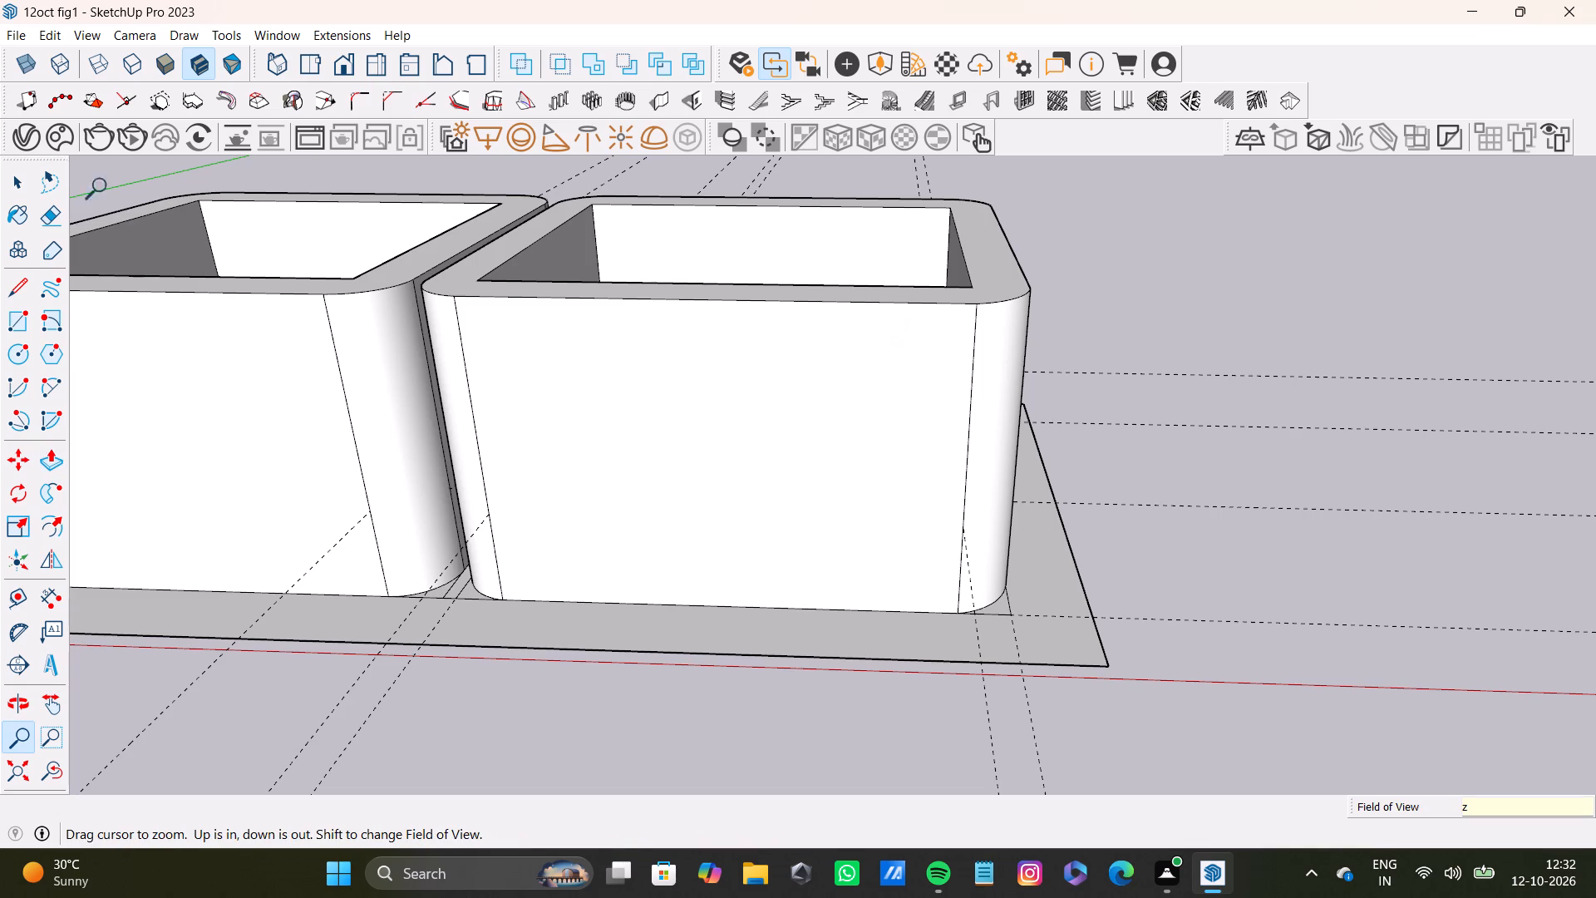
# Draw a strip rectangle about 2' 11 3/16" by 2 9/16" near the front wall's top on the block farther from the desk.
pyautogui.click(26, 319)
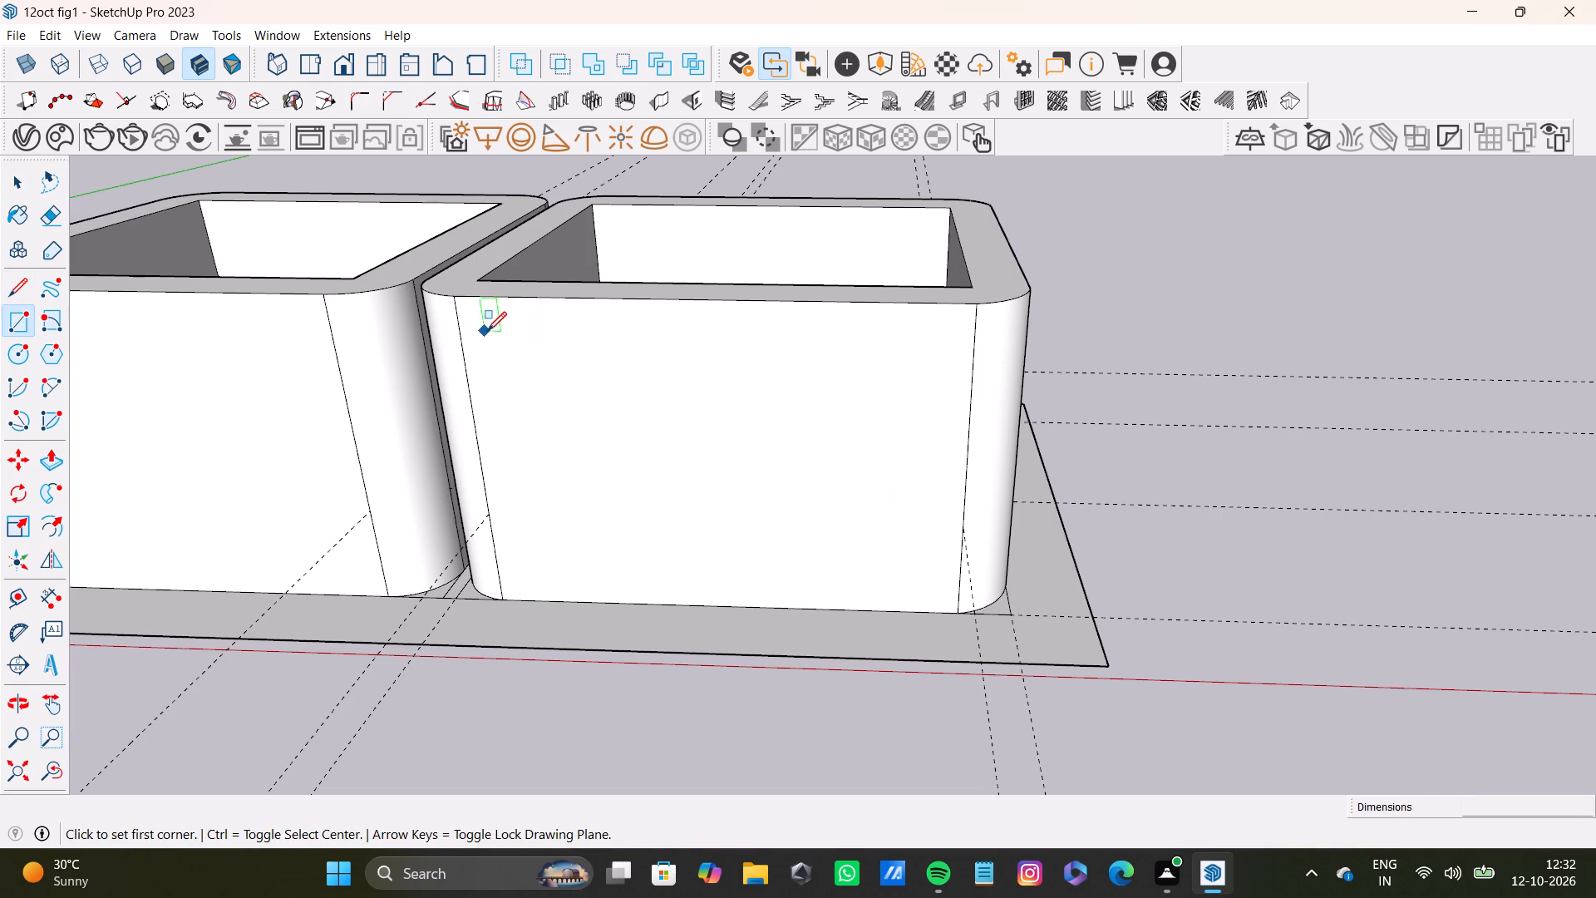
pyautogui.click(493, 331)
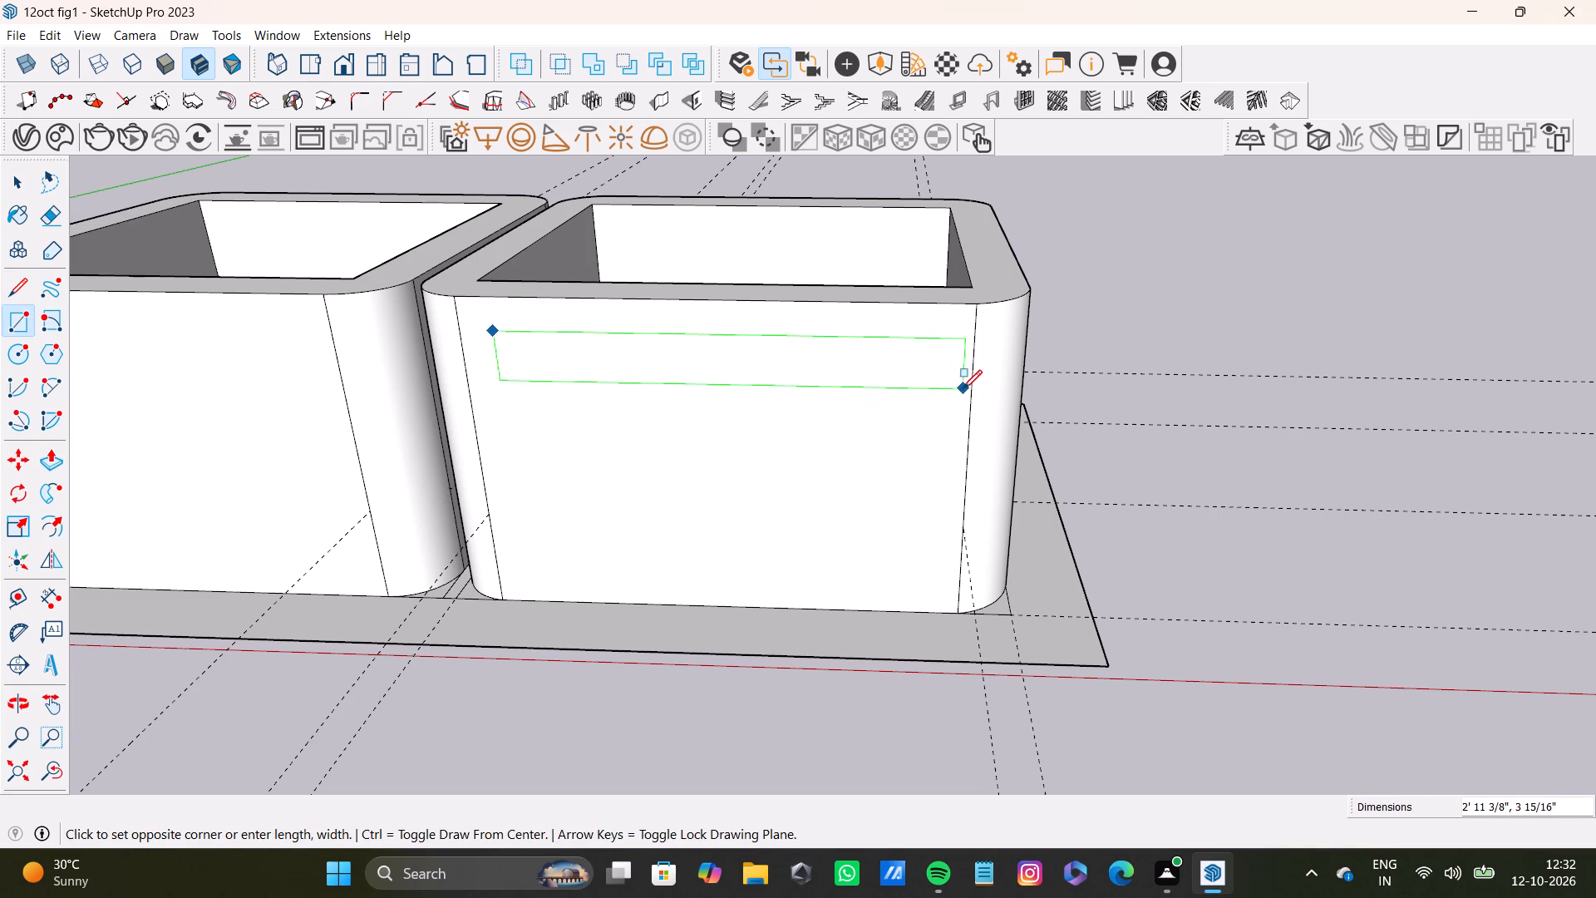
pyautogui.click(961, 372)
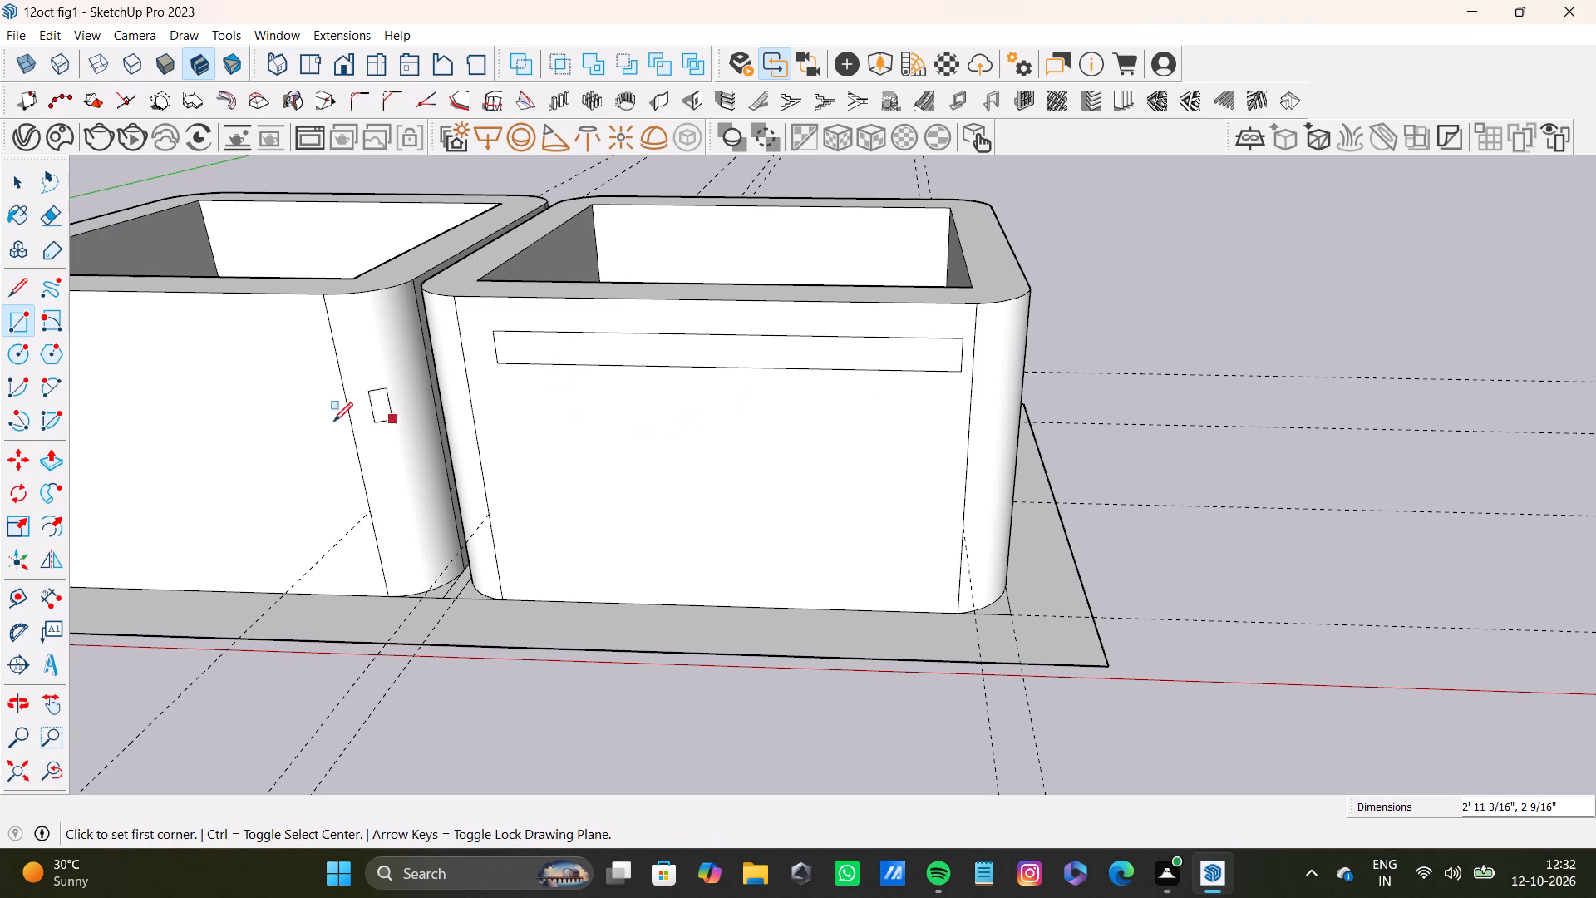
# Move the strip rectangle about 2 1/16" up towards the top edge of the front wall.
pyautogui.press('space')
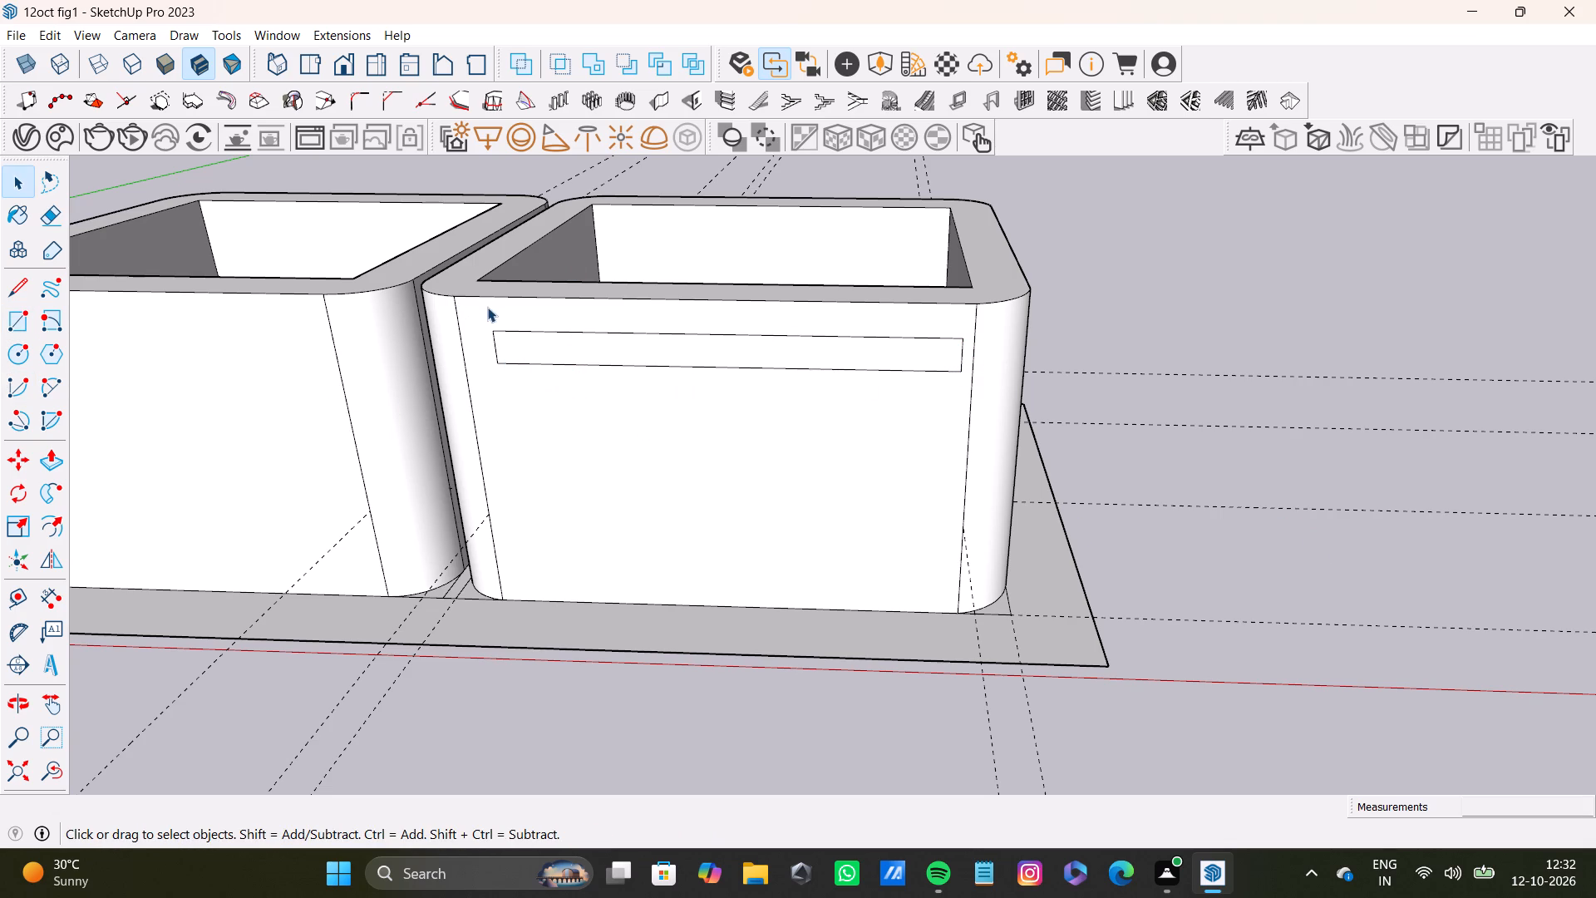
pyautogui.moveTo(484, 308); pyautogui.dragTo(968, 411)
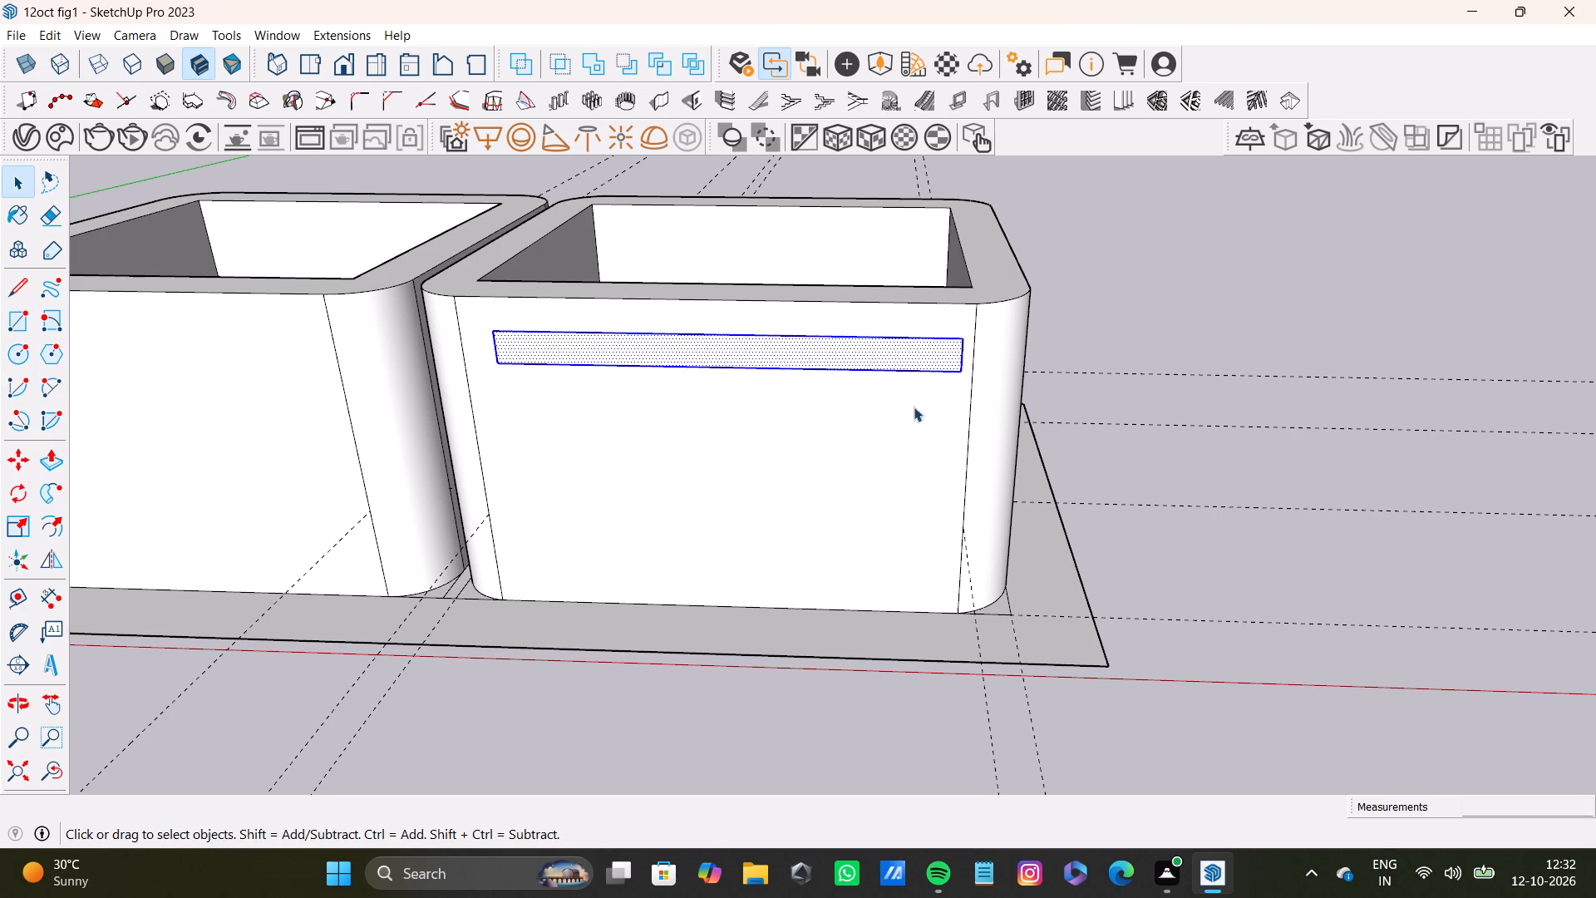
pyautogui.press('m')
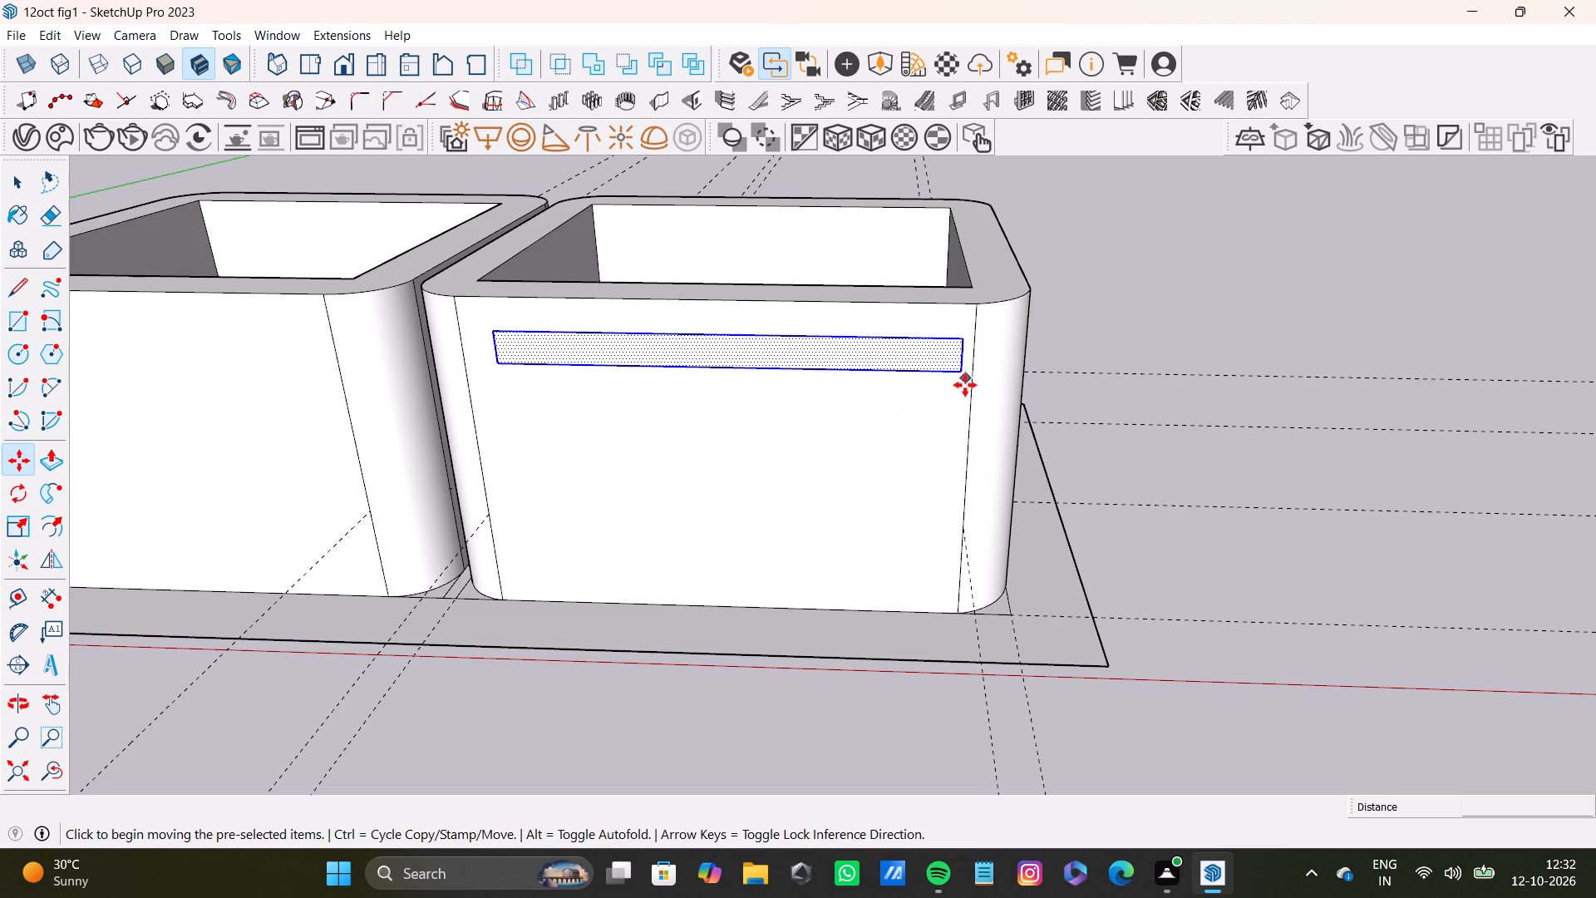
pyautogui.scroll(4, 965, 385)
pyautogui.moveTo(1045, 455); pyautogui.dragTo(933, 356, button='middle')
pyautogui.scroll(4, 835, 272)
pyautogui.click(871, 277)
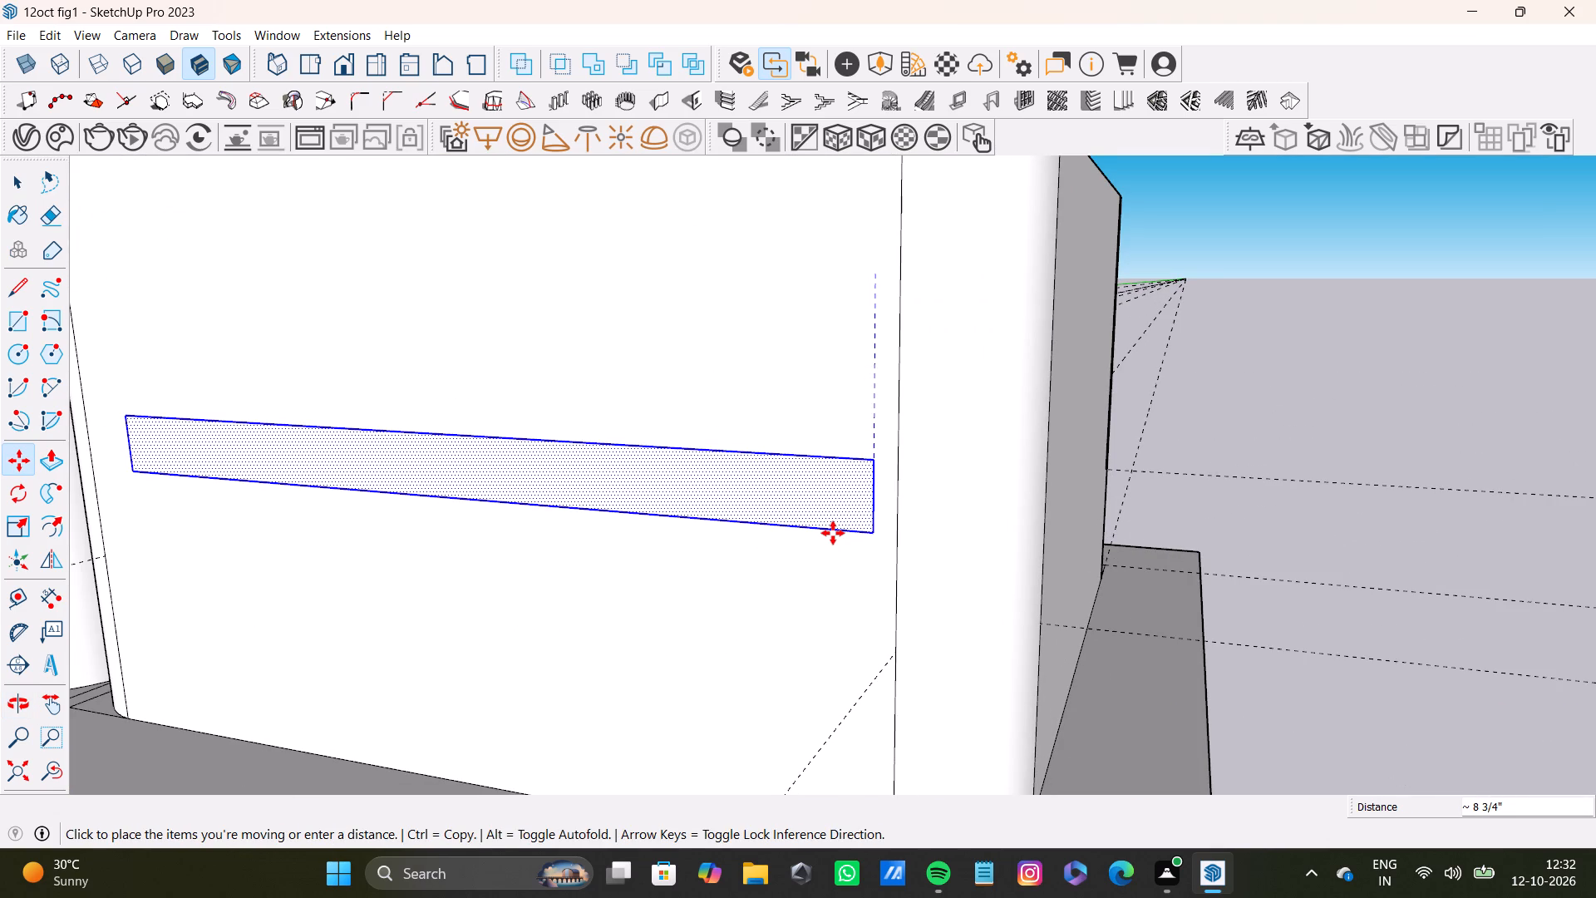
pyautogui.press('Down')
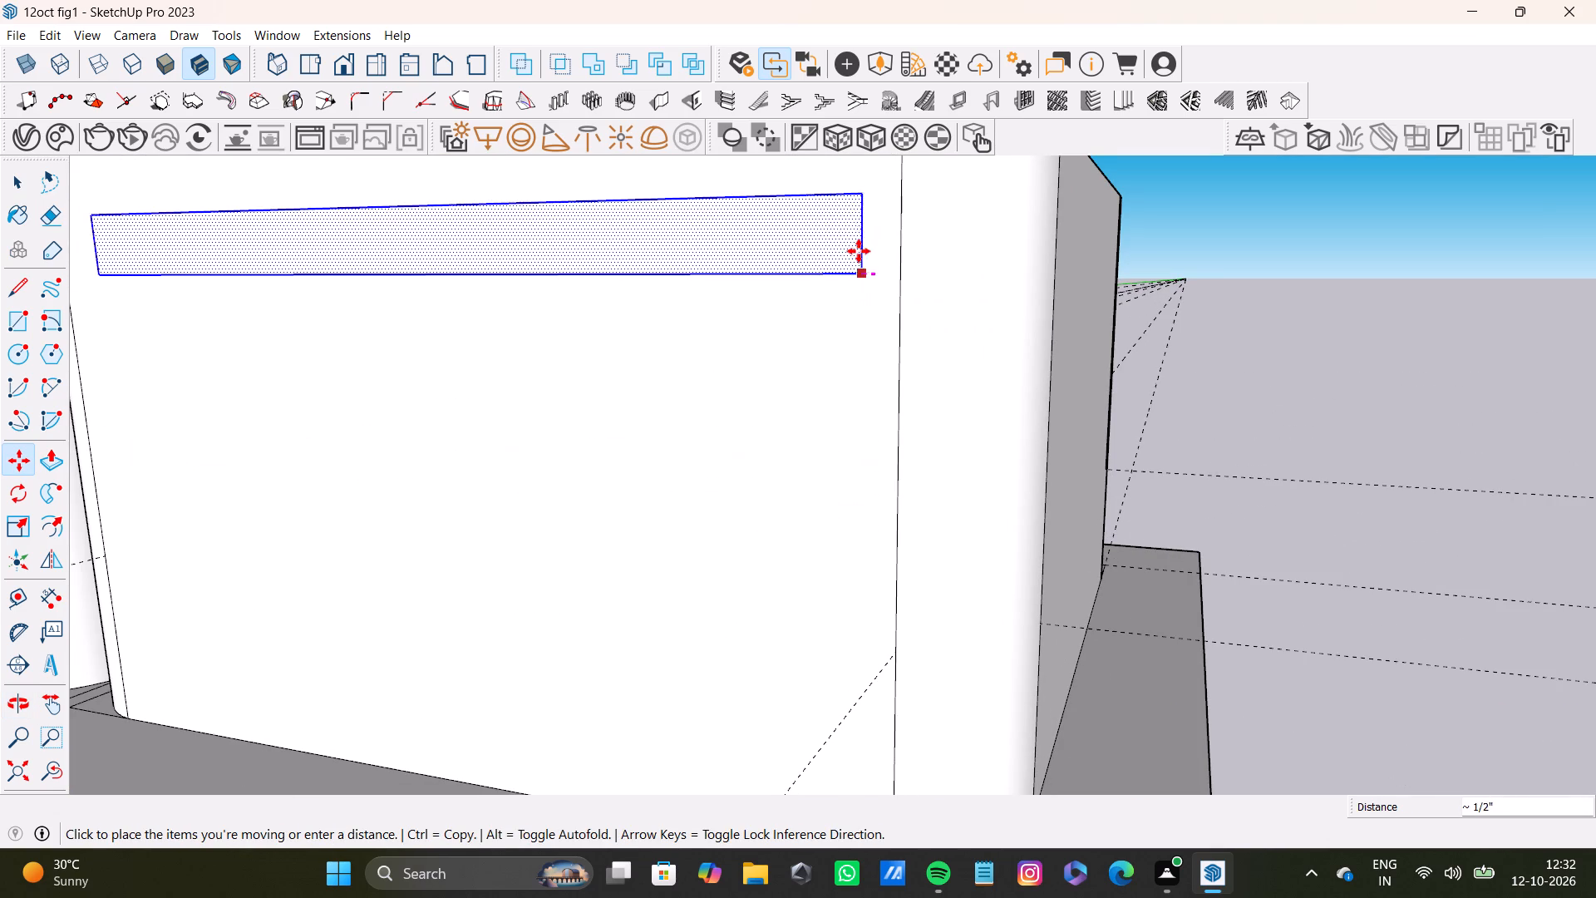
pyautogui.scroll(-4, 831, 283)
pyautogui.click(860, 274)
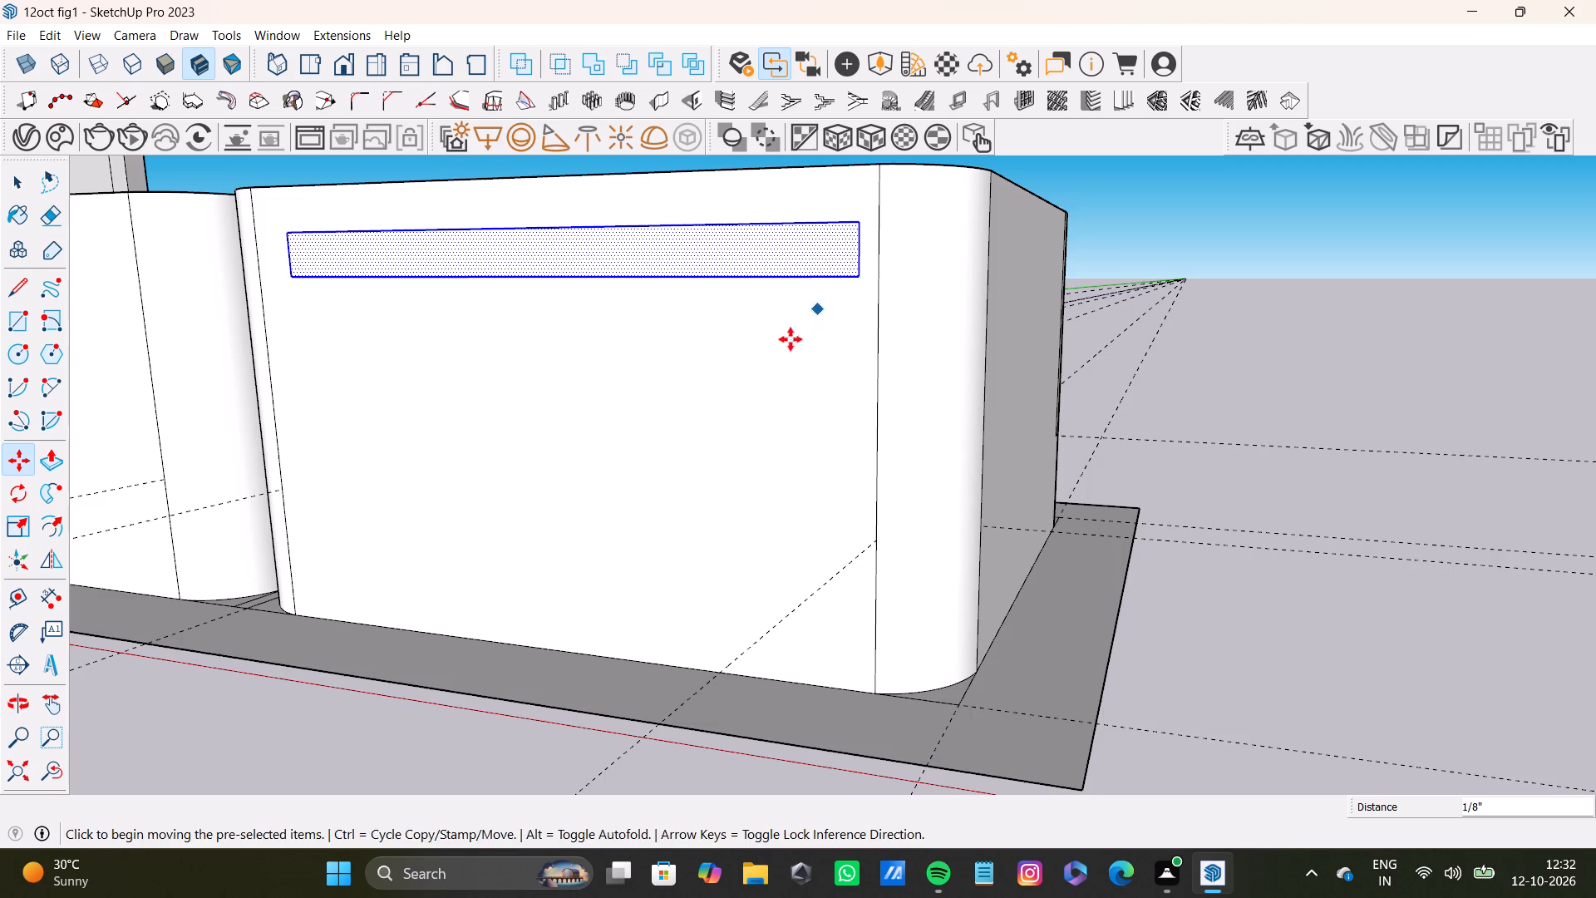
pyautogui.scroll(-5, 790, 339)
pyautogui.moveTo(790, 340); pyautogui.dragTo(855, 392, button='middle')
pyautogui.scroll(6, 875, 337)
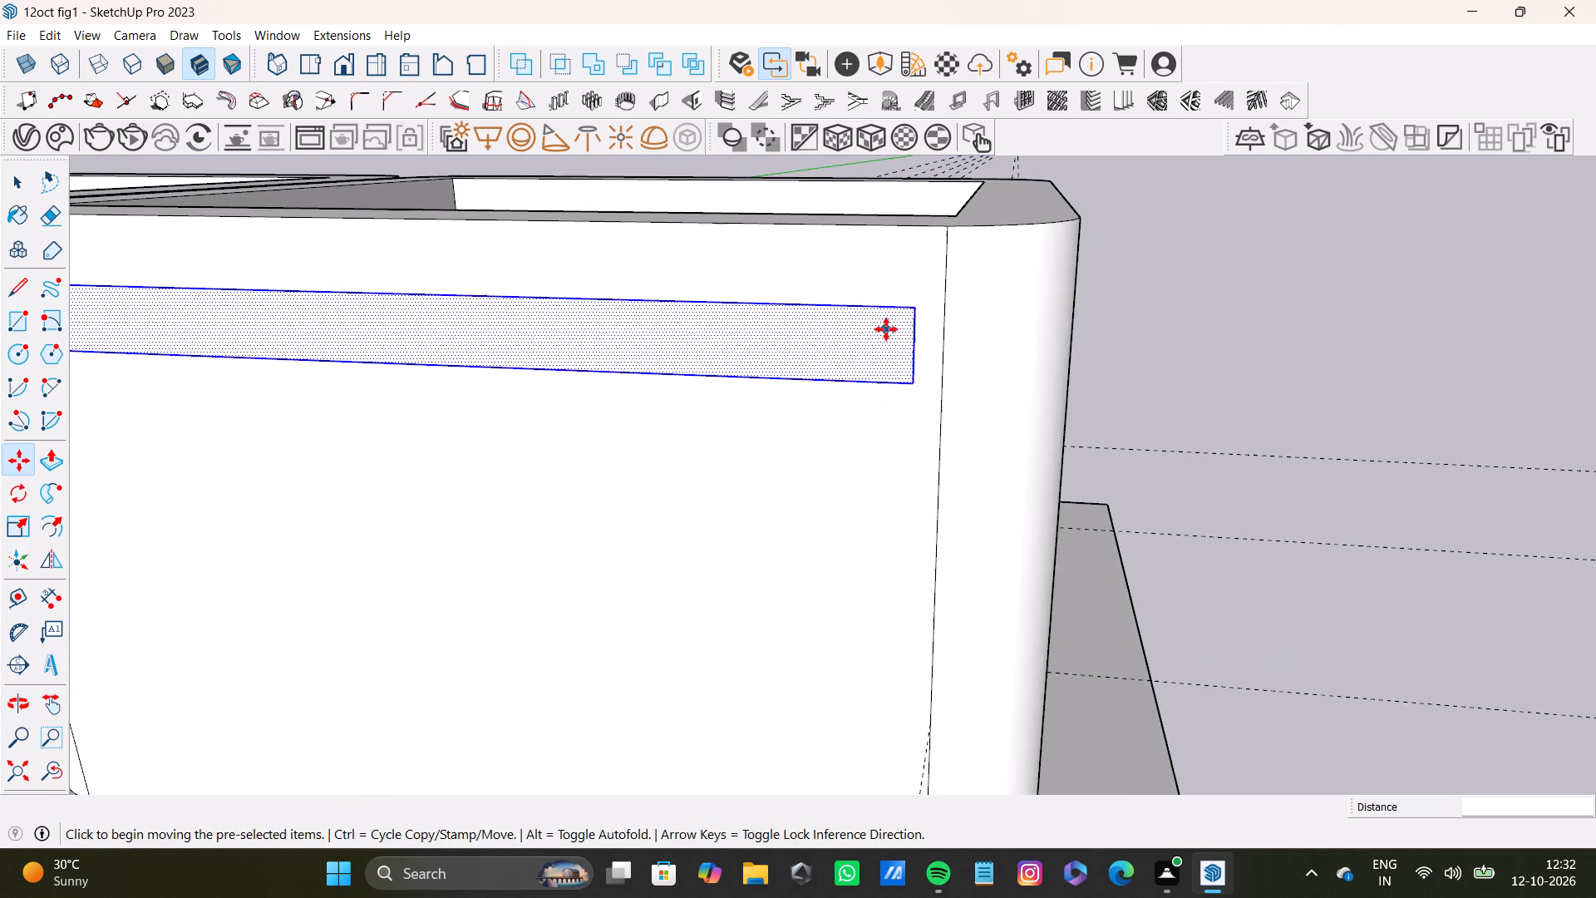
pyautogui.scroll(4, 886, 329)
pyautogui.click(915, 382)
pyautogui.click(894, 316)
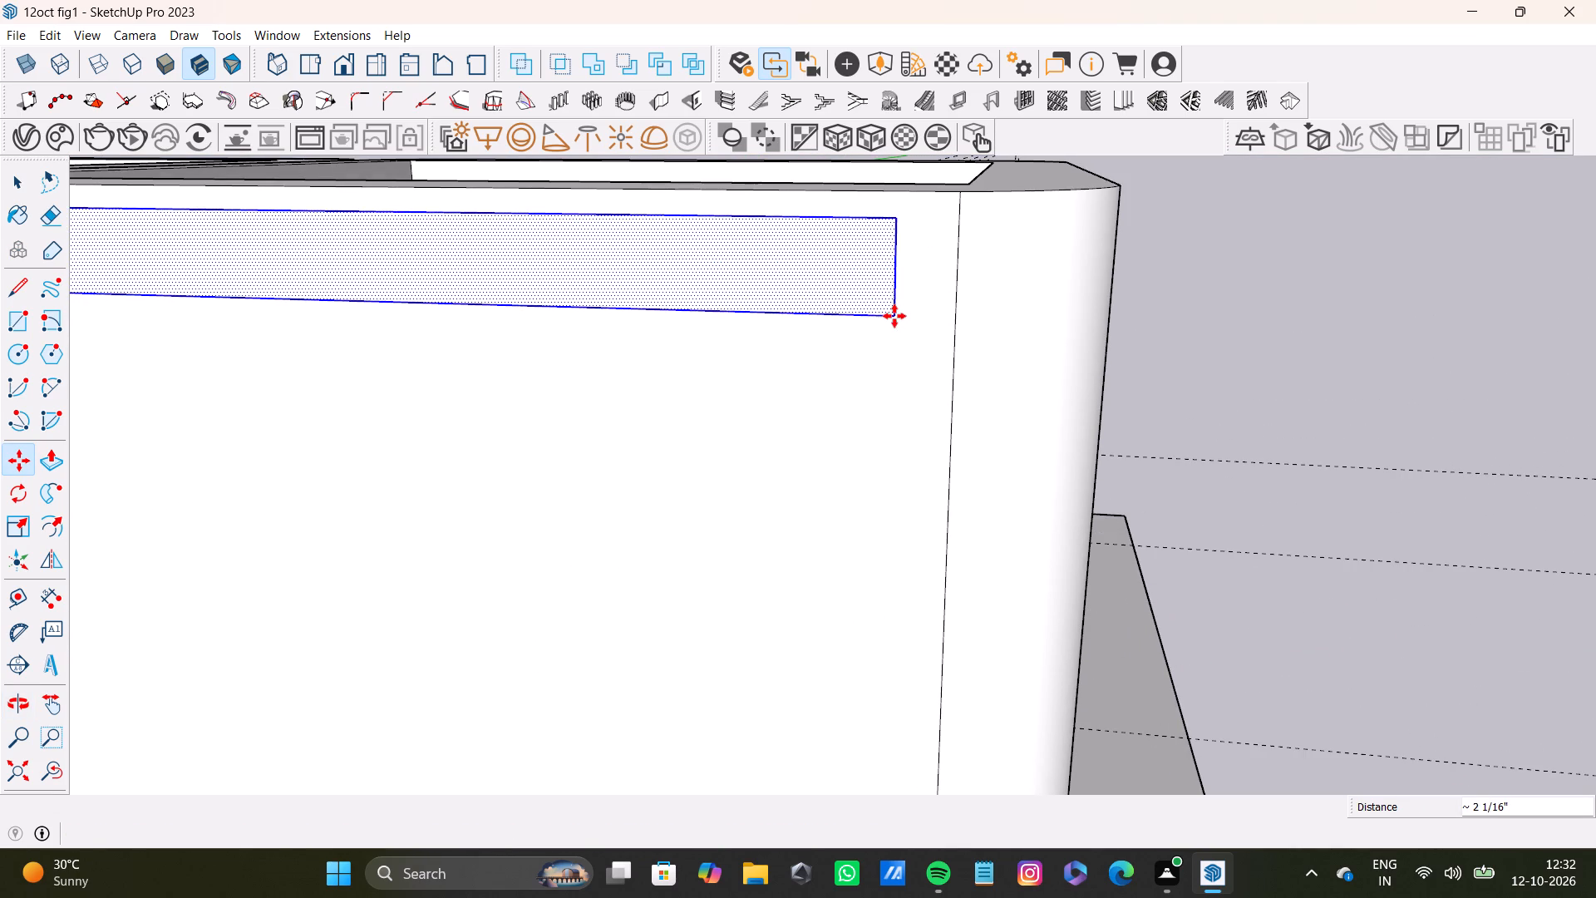
# Examine both blocks and the strip rectangle from several sides and from above.
pyautogui.scroll(-15, 884, 417)
pyautogui.moveTo(879, 438); pyautogui.dragTo(1430, 364, button='middle')
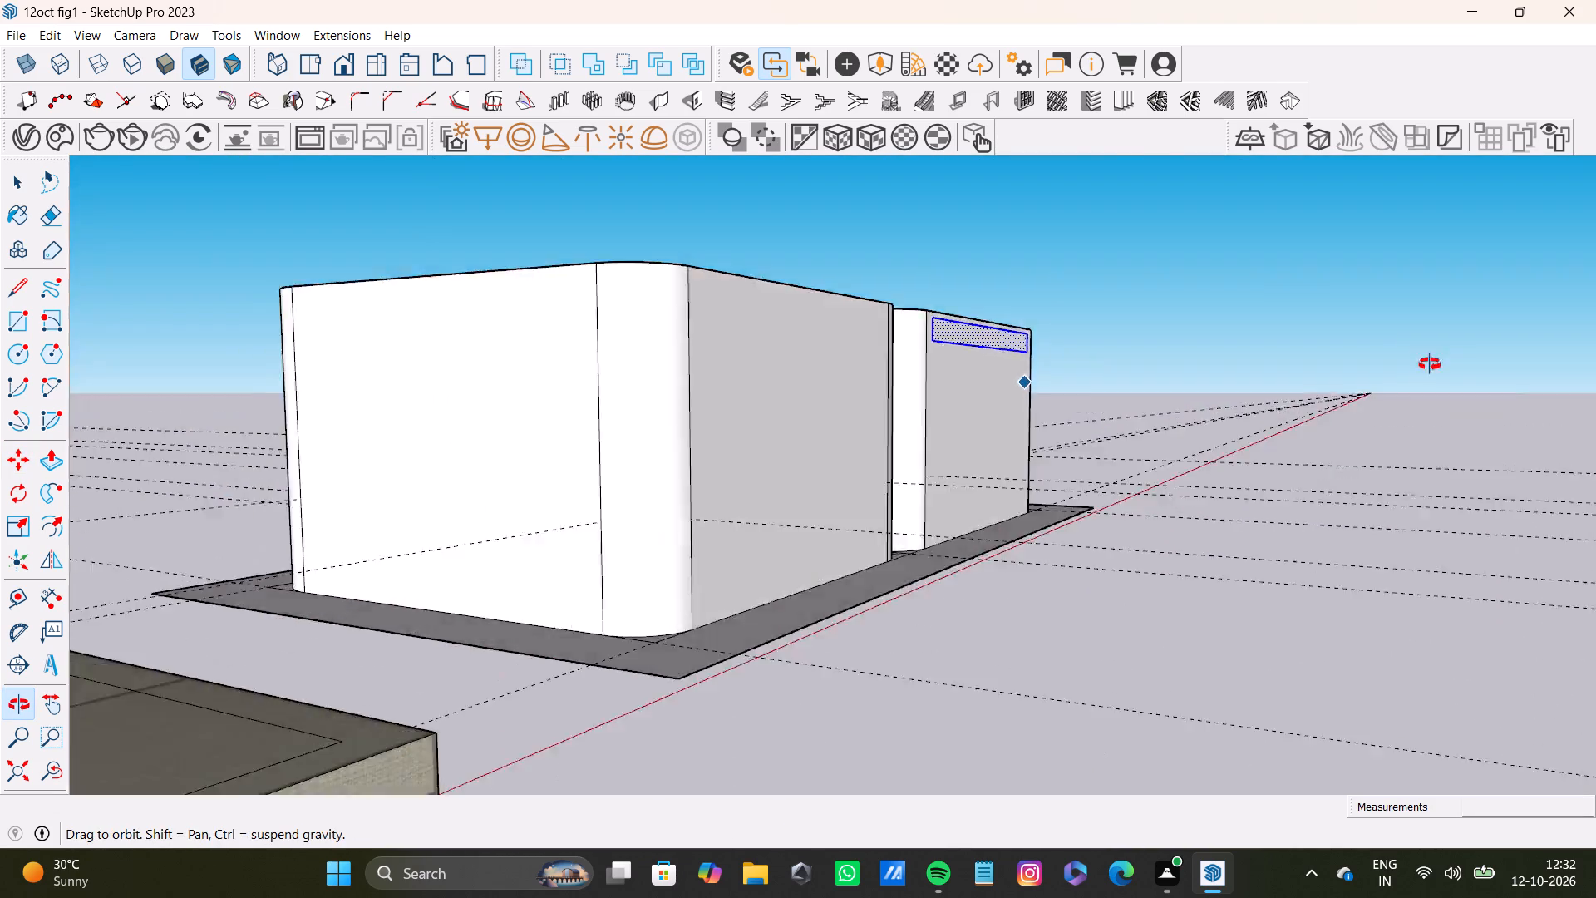
pyautogui.moveTo(1430, 364); pyautogui.dragTo(781, 574, button='middle')
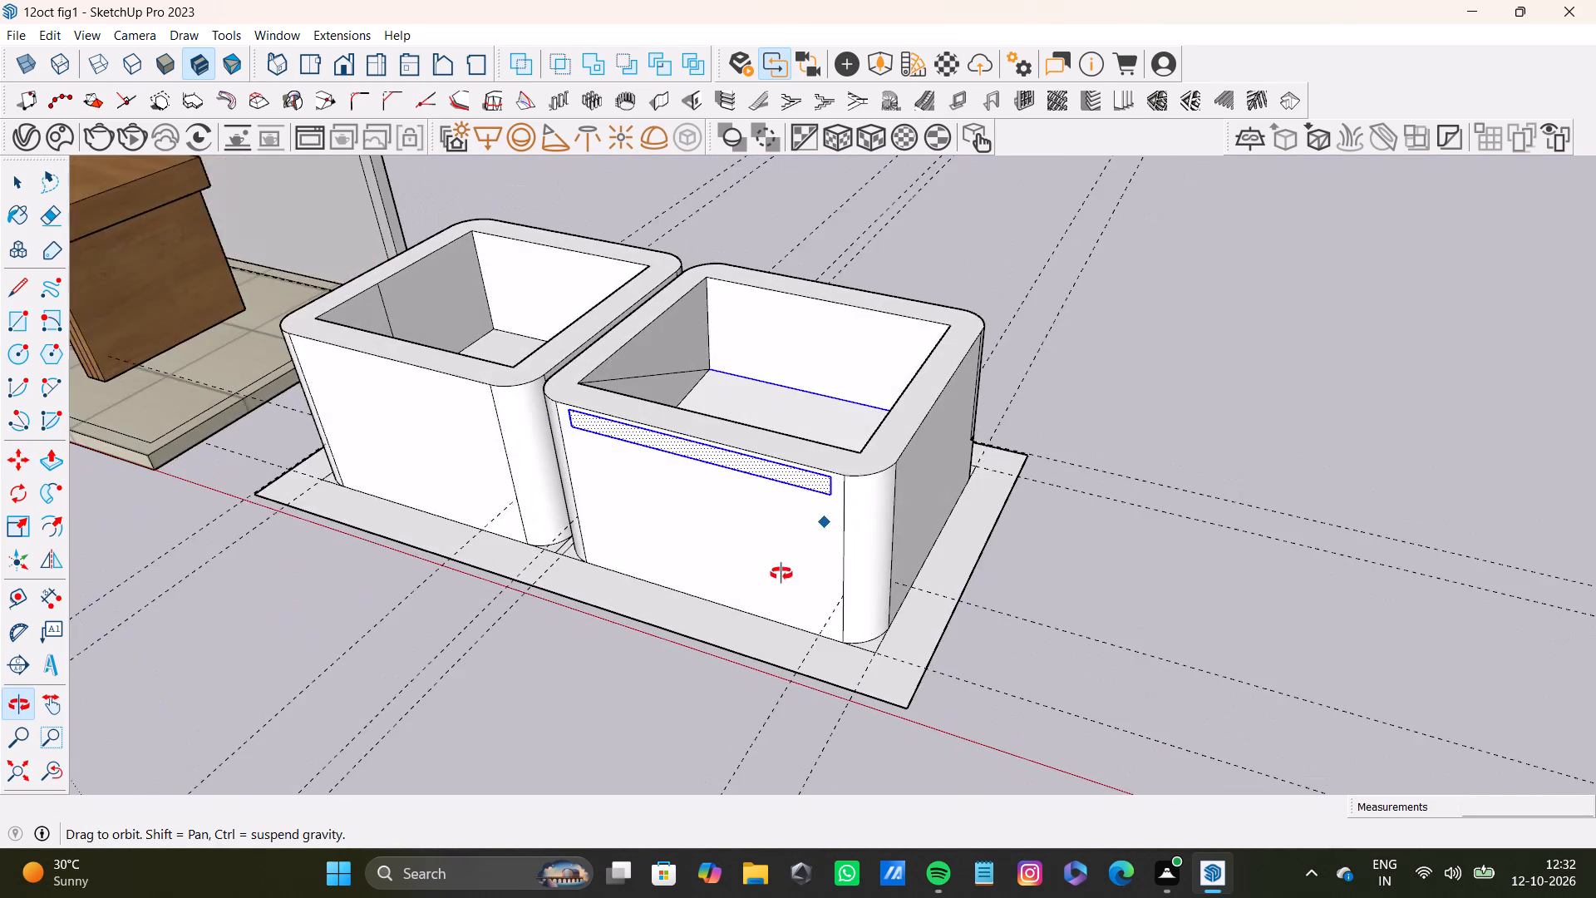
pyautogui.moveTo(781, 574); pyautogui.dragTo(804, 645, button='middle')
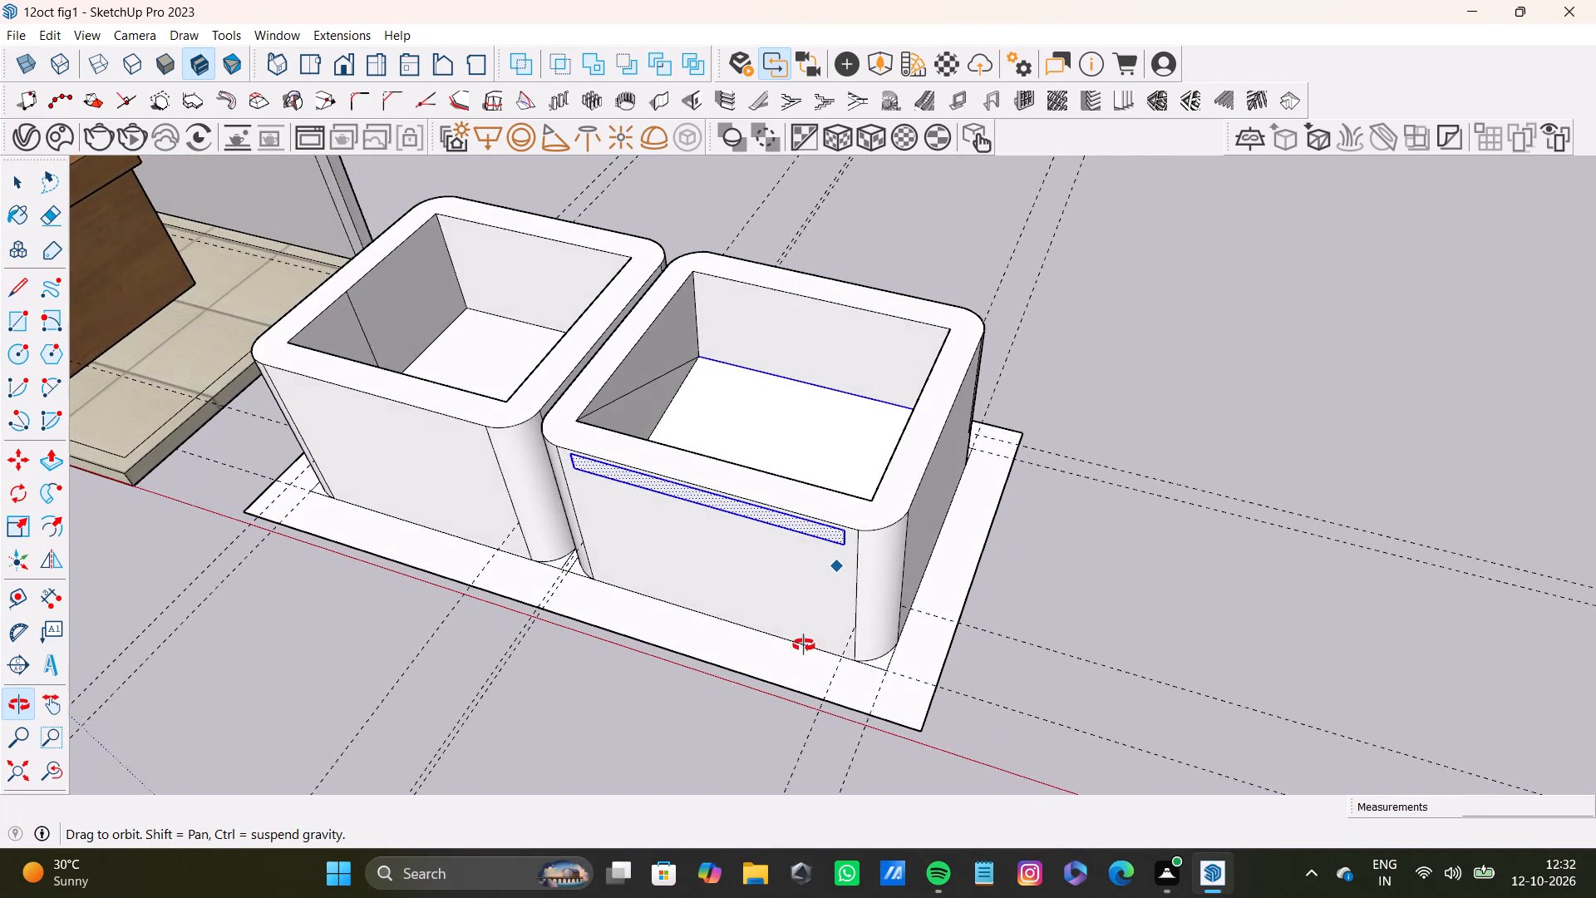
pyautogui.moveTo(804, 645); pyautogui.dragTo(810, 641, button='middle')
pyautogui.scroll(4, 435, 432)
pyautogui.scroll(-5, 664, 412)
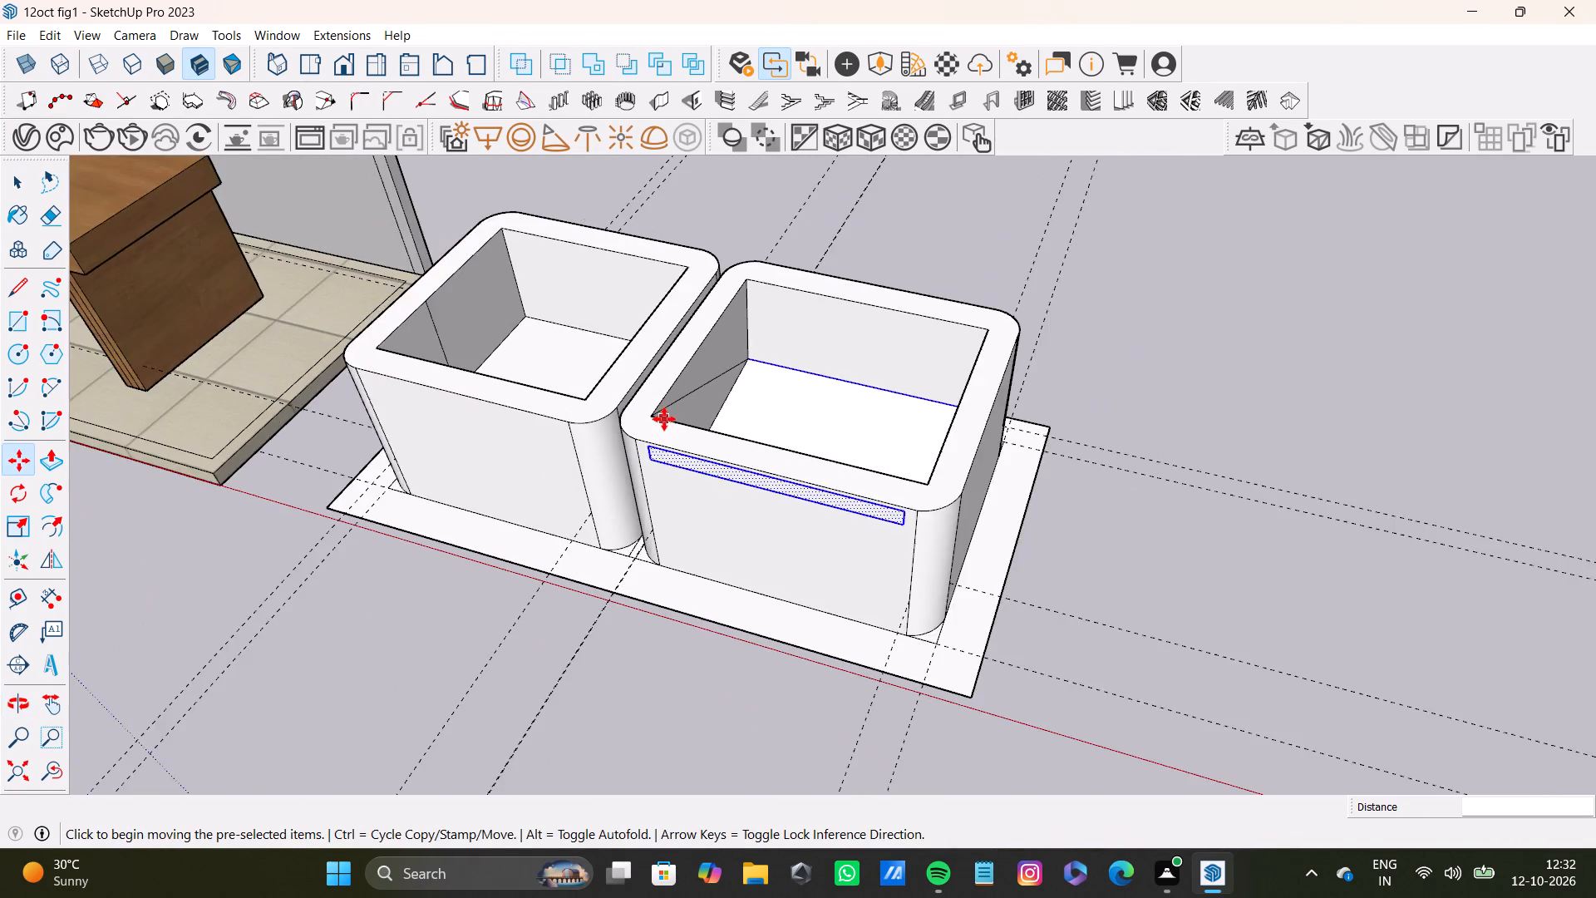
pyautogui.scroll(-5, 664, 419)
pyautogui.moveTo(664, 423); pyautogui.dragTo(1342, 473, button='middle')
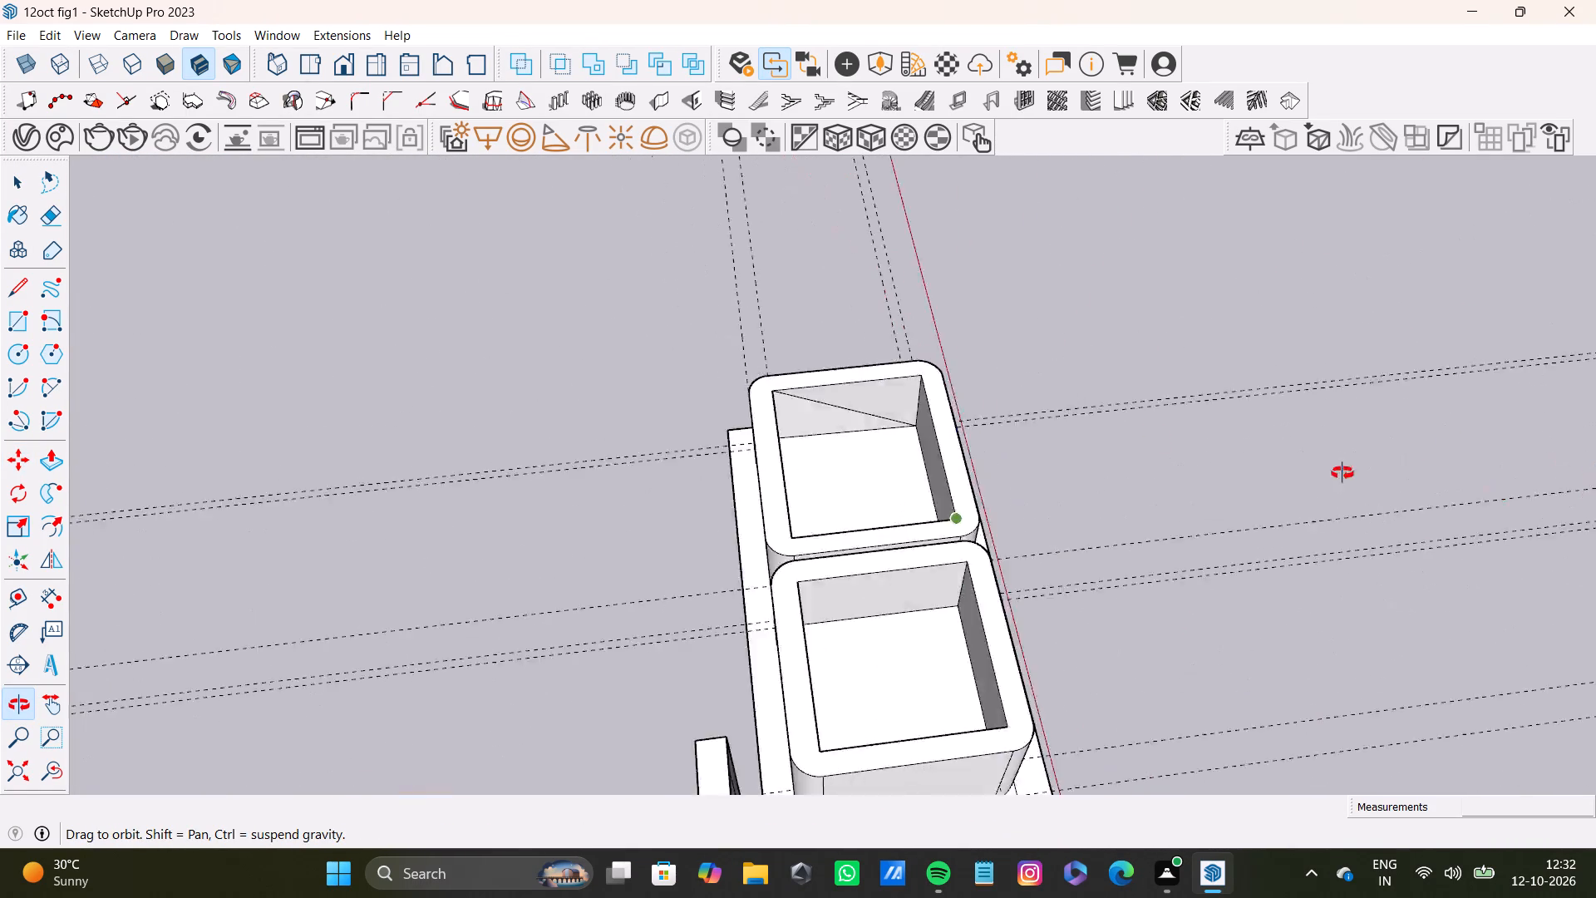
pyautogui.moveTo(1342, 473); pyautogui.dragTo(482, 461, button='middle')
pyautogui.scroll(15, 713, 405)
pyautogui.scroll(-11, 744, 472)
pyautogui.moveTo(756, 487); pyautogui.dragTo(850, 377, button='middle')
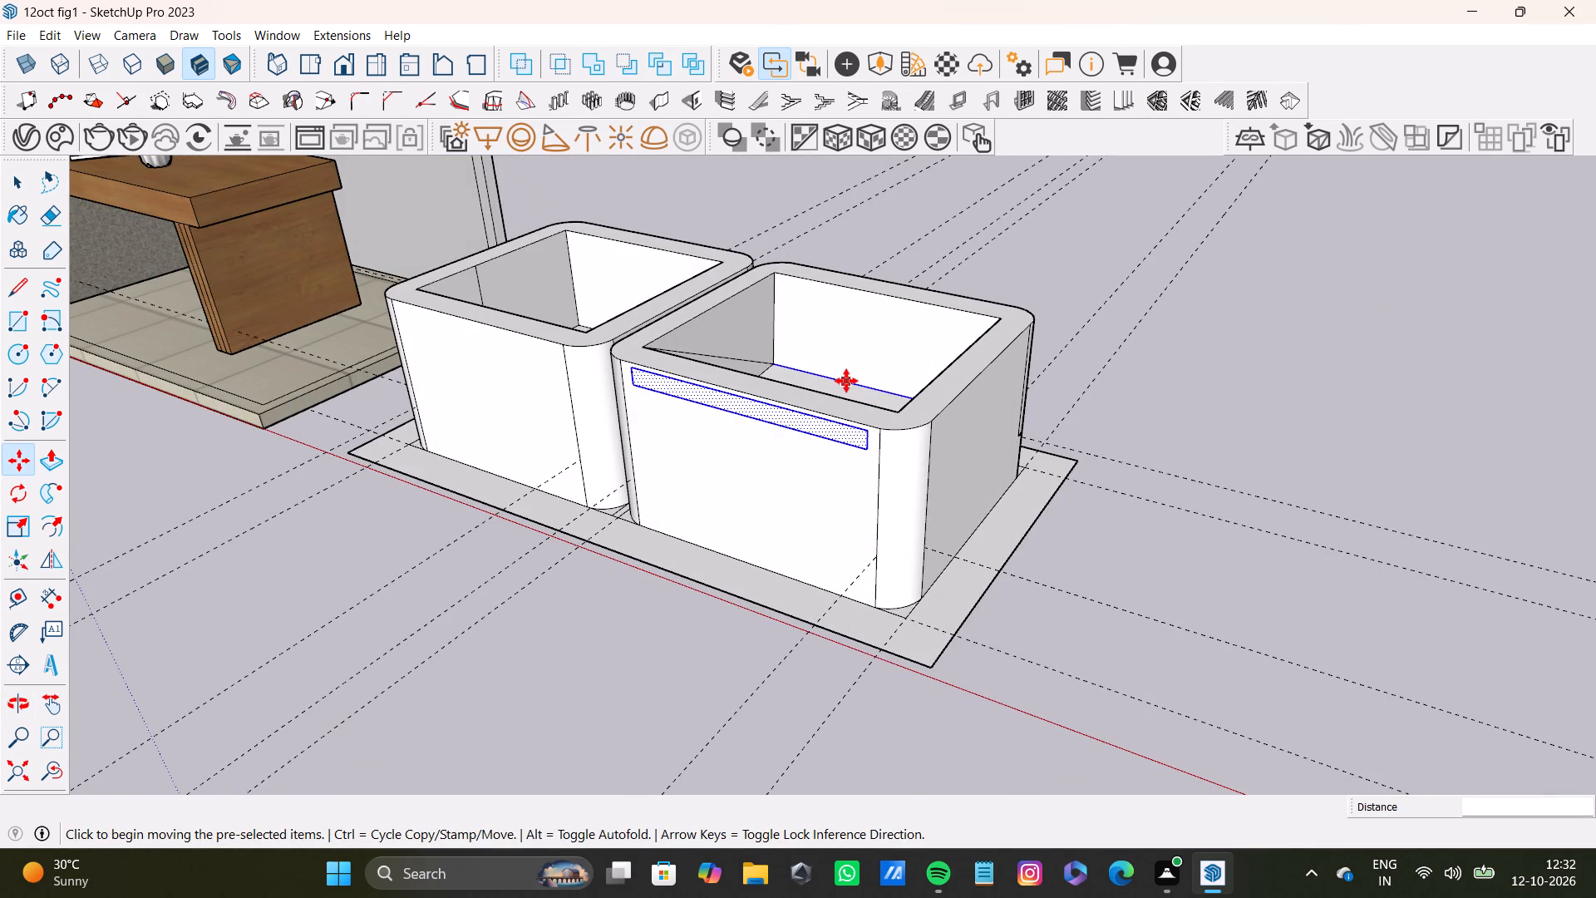
# Undo the strip, the hollowing and the height increase, back to the low solid blocks with inner outlines on top.
pyautogui.hotkey('ctrl', 'z')
pyautogui.press('z')
pyautogui.hotkey('ctrl', 'z')
pyautogui.write('zzz')
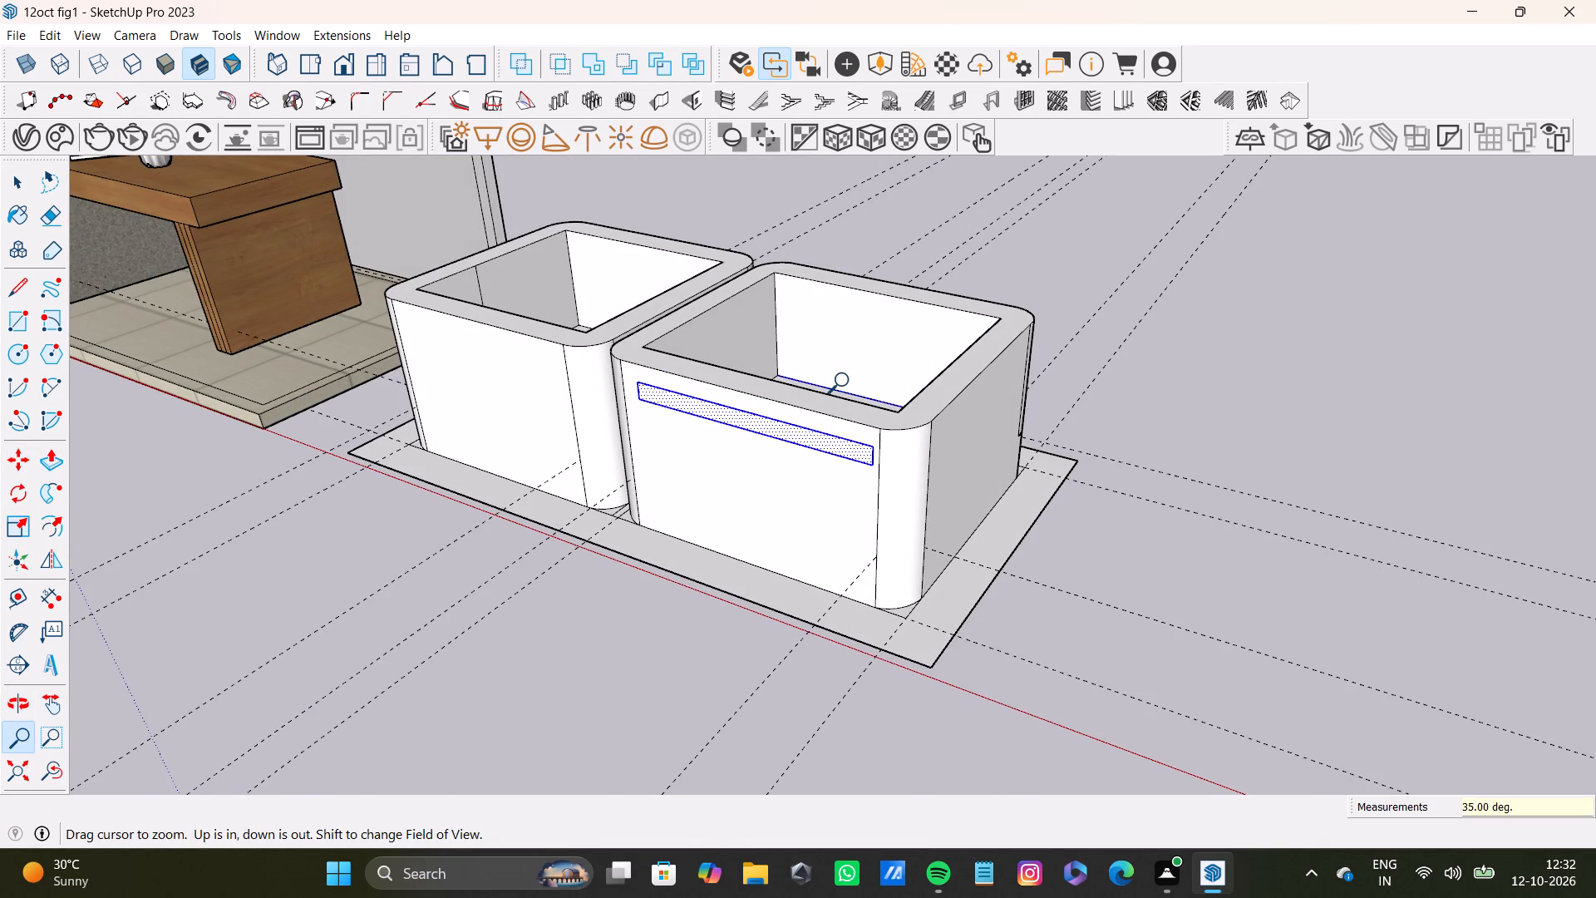
pyautogui.keyDown('ctrl'); pyautogui.click(846, 381); pyautogui.keyUp('ctrl')
pyautogui.hotkey('ctrl', 'z')
pyautogui.hotkey('ctrl', 'z')
pyautogui.hotkey('ctrl', 'z')
pyautogui.keyDown('ctrl'); pyautogui.doubleClick(846, 381); pyautogui.keyUp('ctrl')
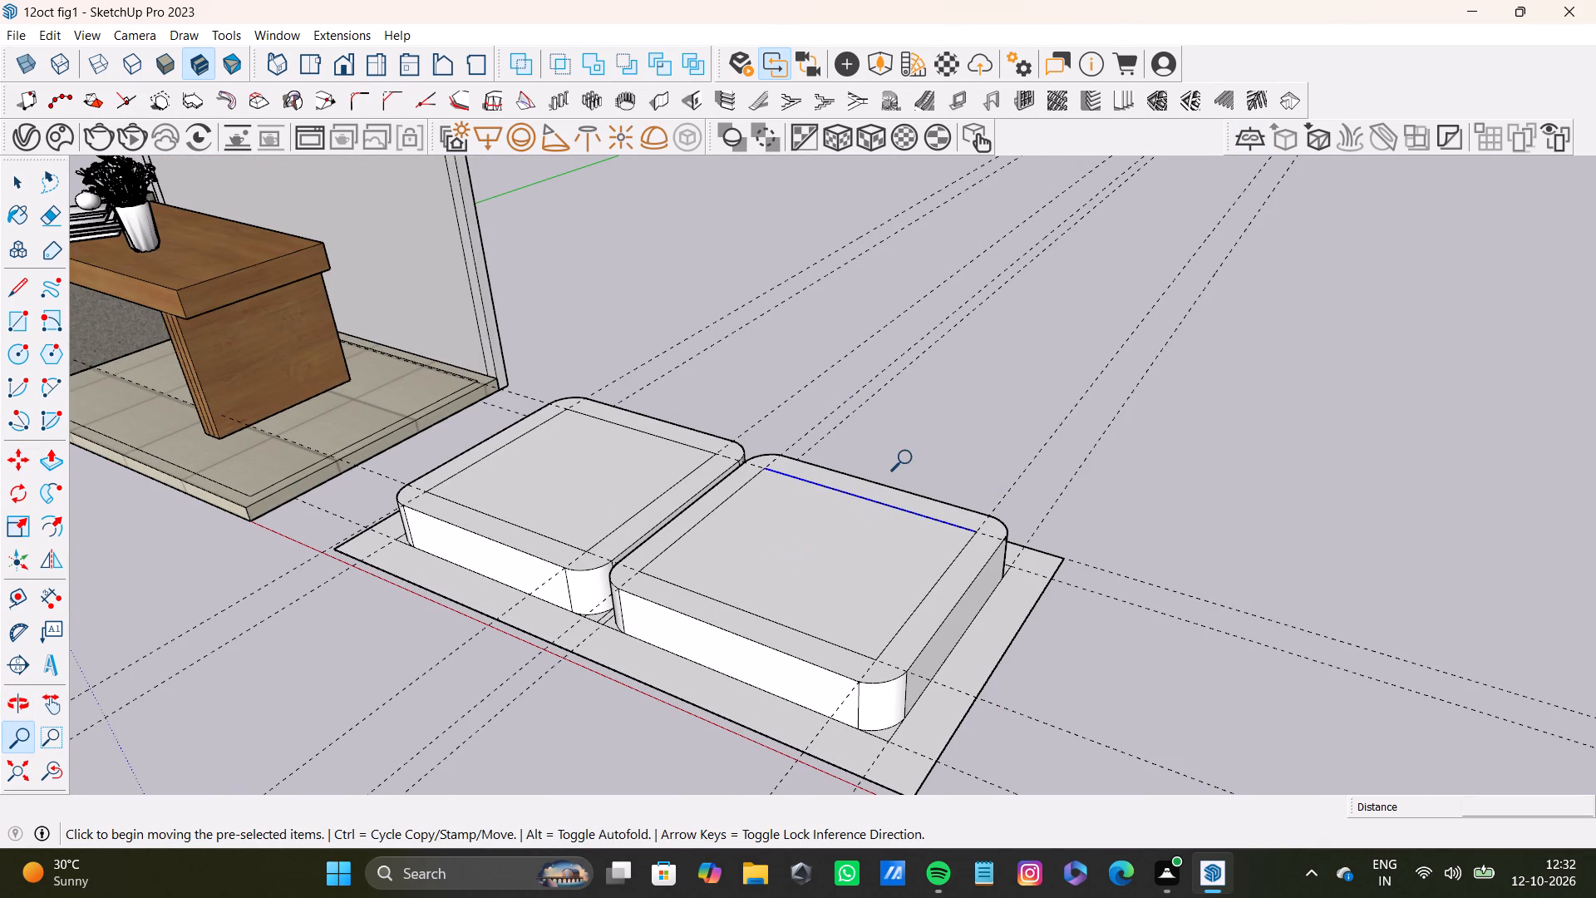
# Delete the rear line of the inner outline on top of the block farther from the desk.
pyautogui.press('space')
pyautogui.click(923, 516)
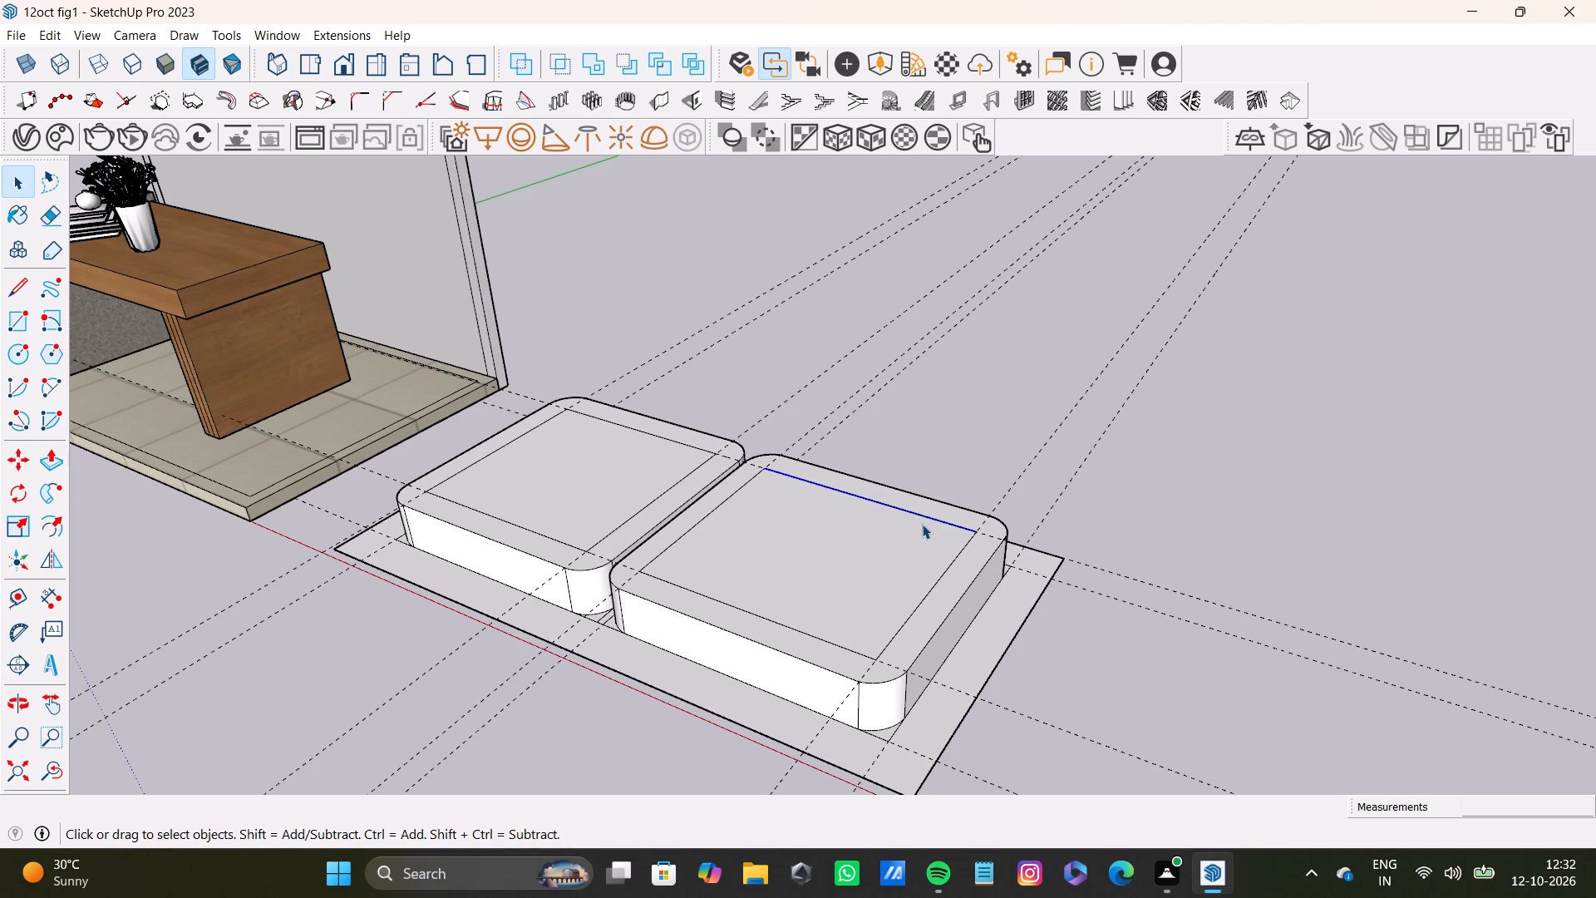
pyautogui.press('Delete')
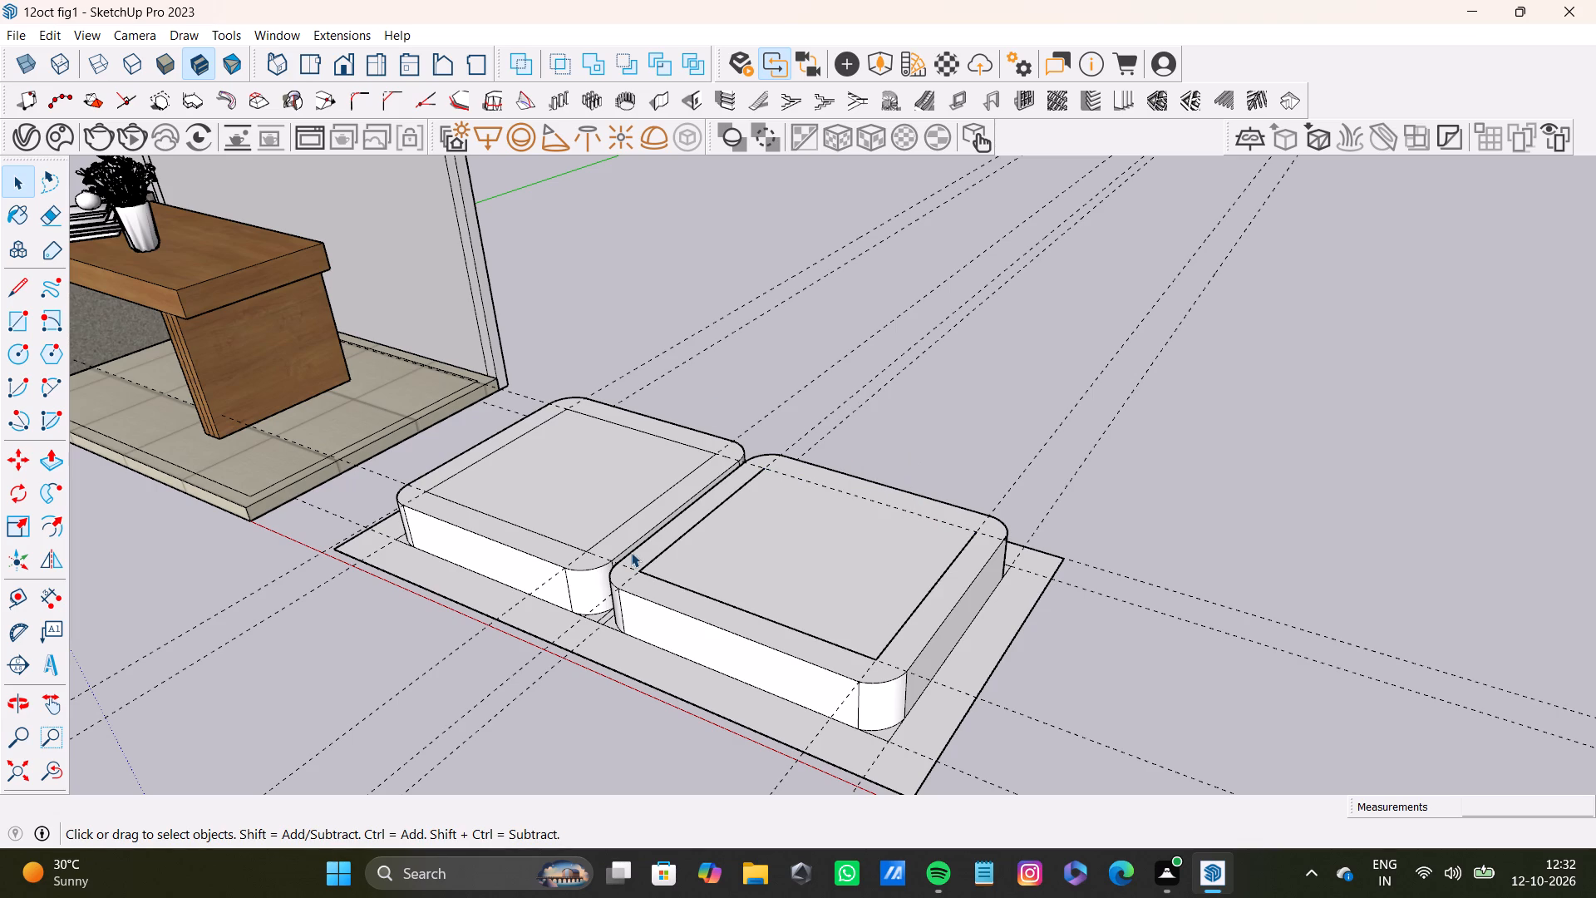
# Draw a line between the two rear corners of the inner outline on that block to close it again.
pyautogui.press('l')
pyautogui.scroll(6, 755, 467)
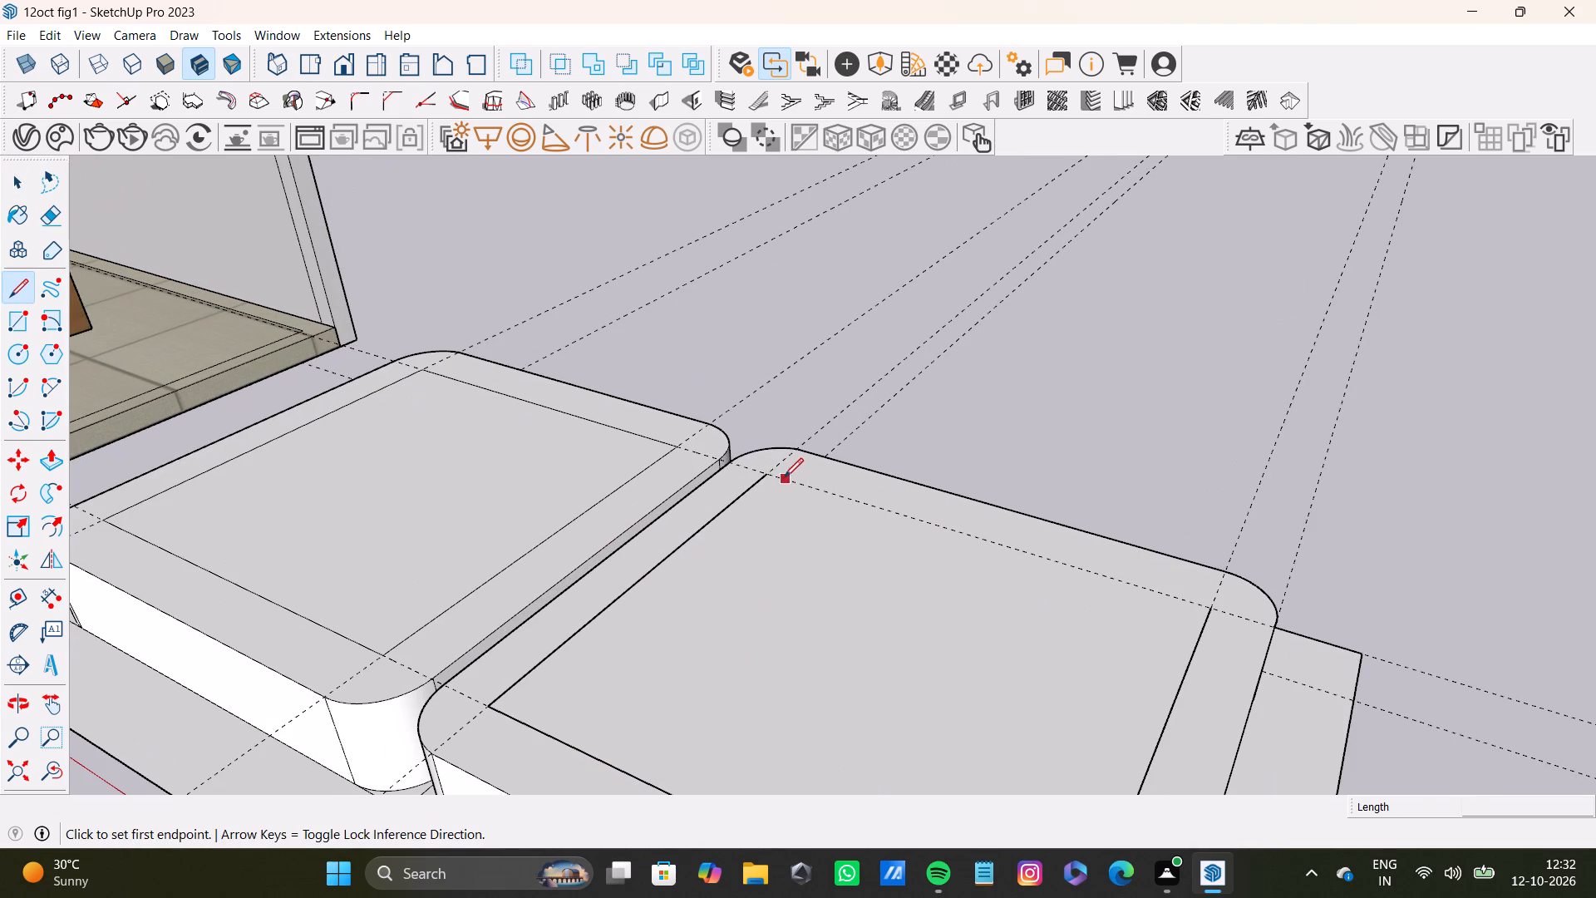
pyautogui.click(771, 472)
pyautogui.click(1211, 612)
pyautogui.scroll(-2, 434, 568)
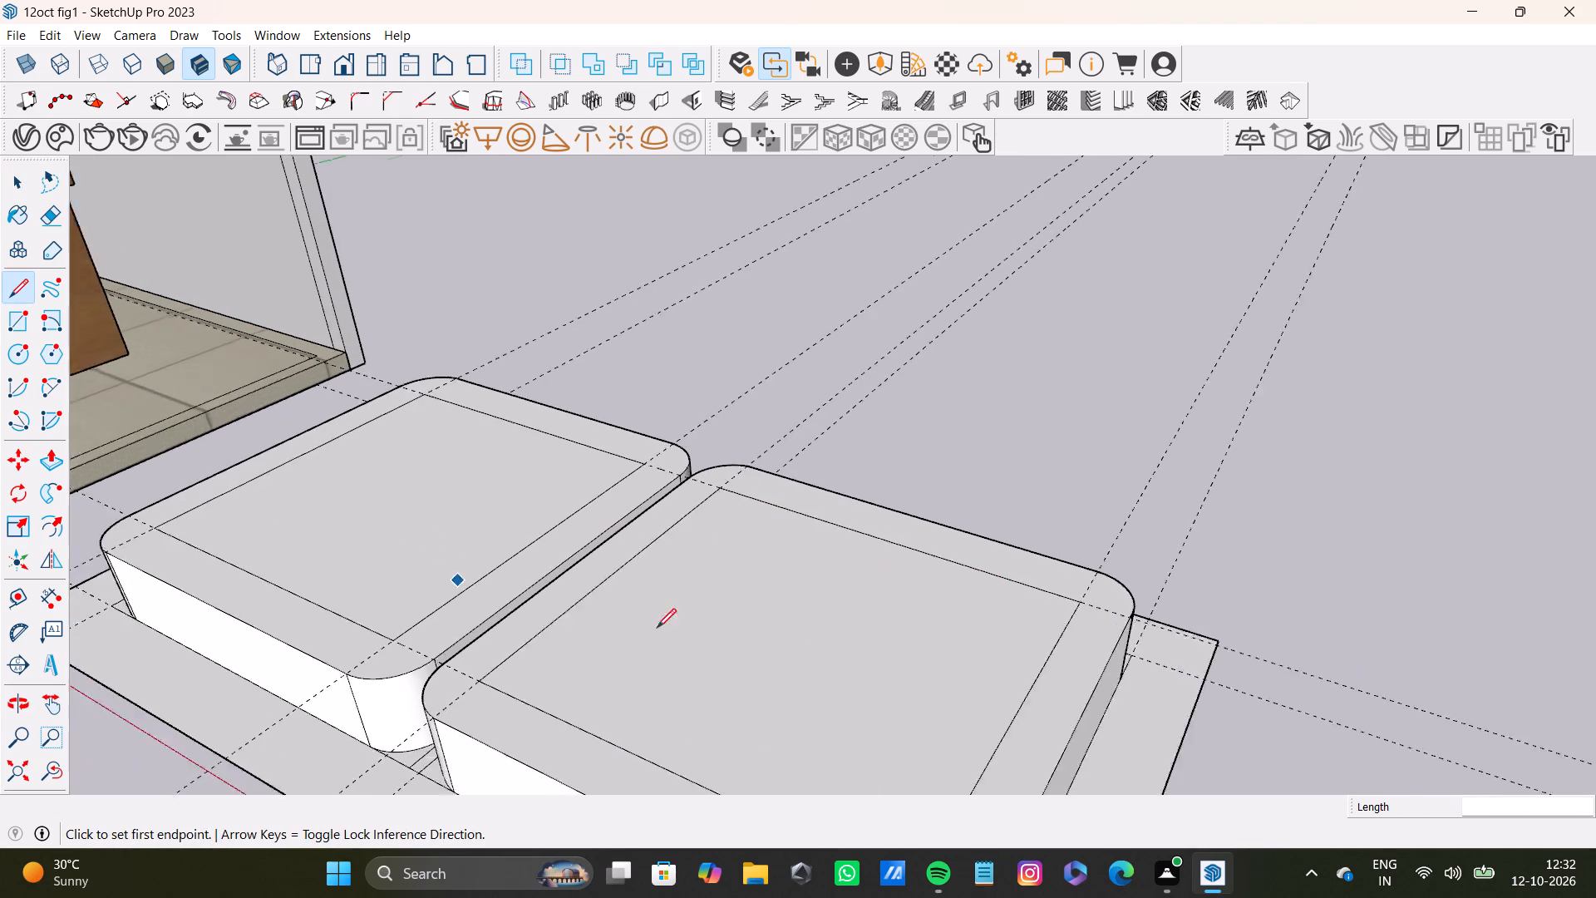
pyautogui.scroll(-6, 657, 628)
pyautogui.moveTo(714, 654); pyautogui.dragTo(759, 783, button='middle')
pyautogui.scroll(-7, 675, 634)
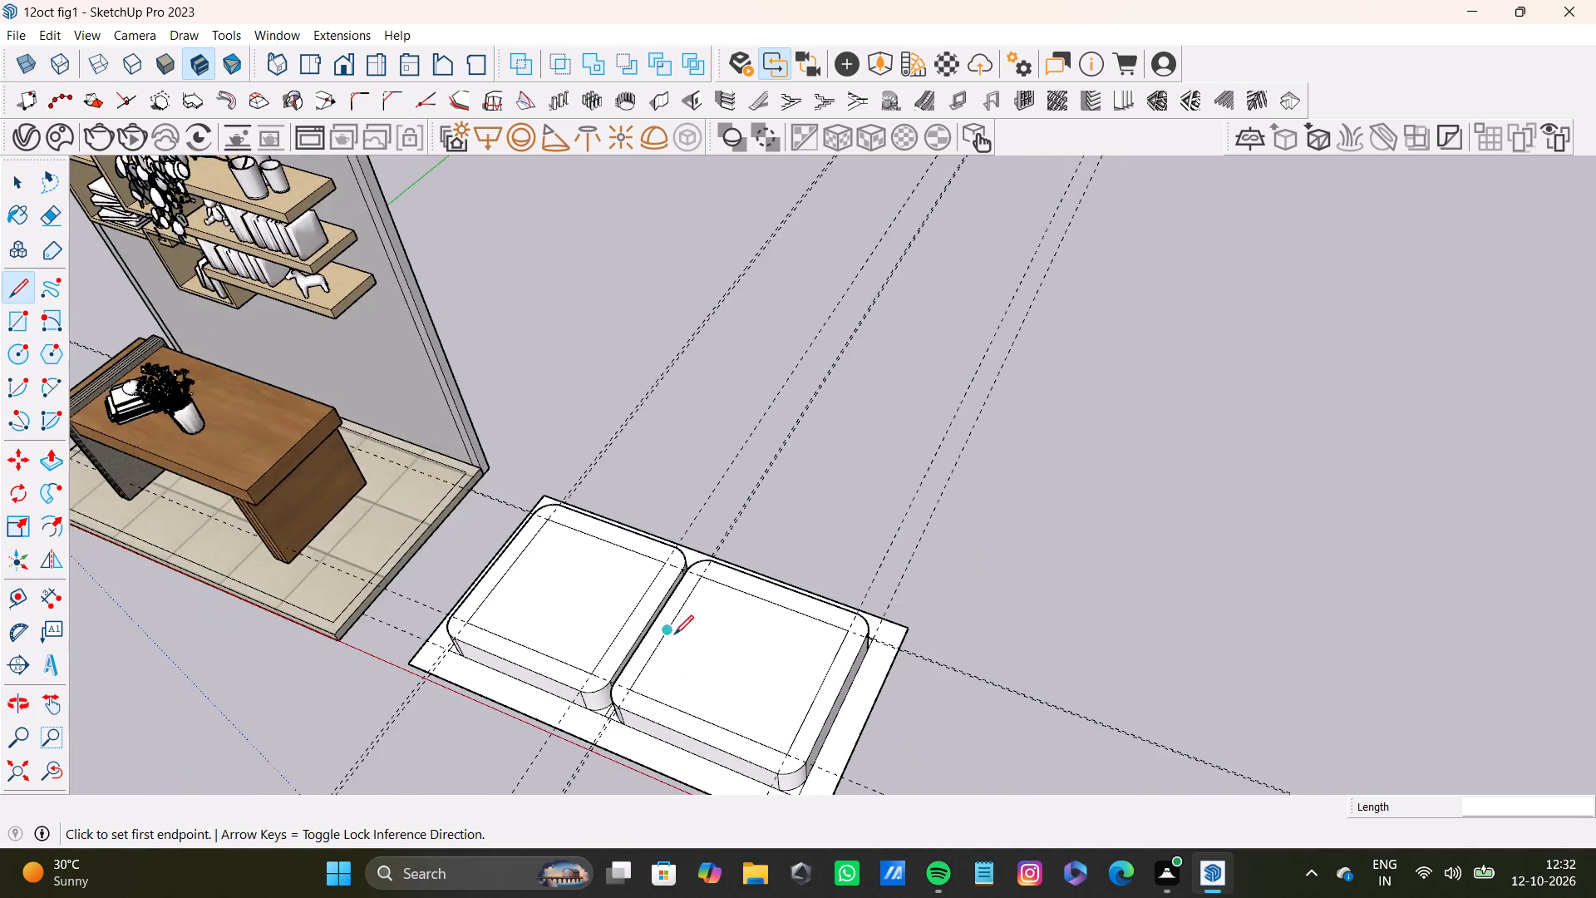
pyautogui.scroll(-2, 674, 634)
pyautogui.scroll(13, 624, 581)
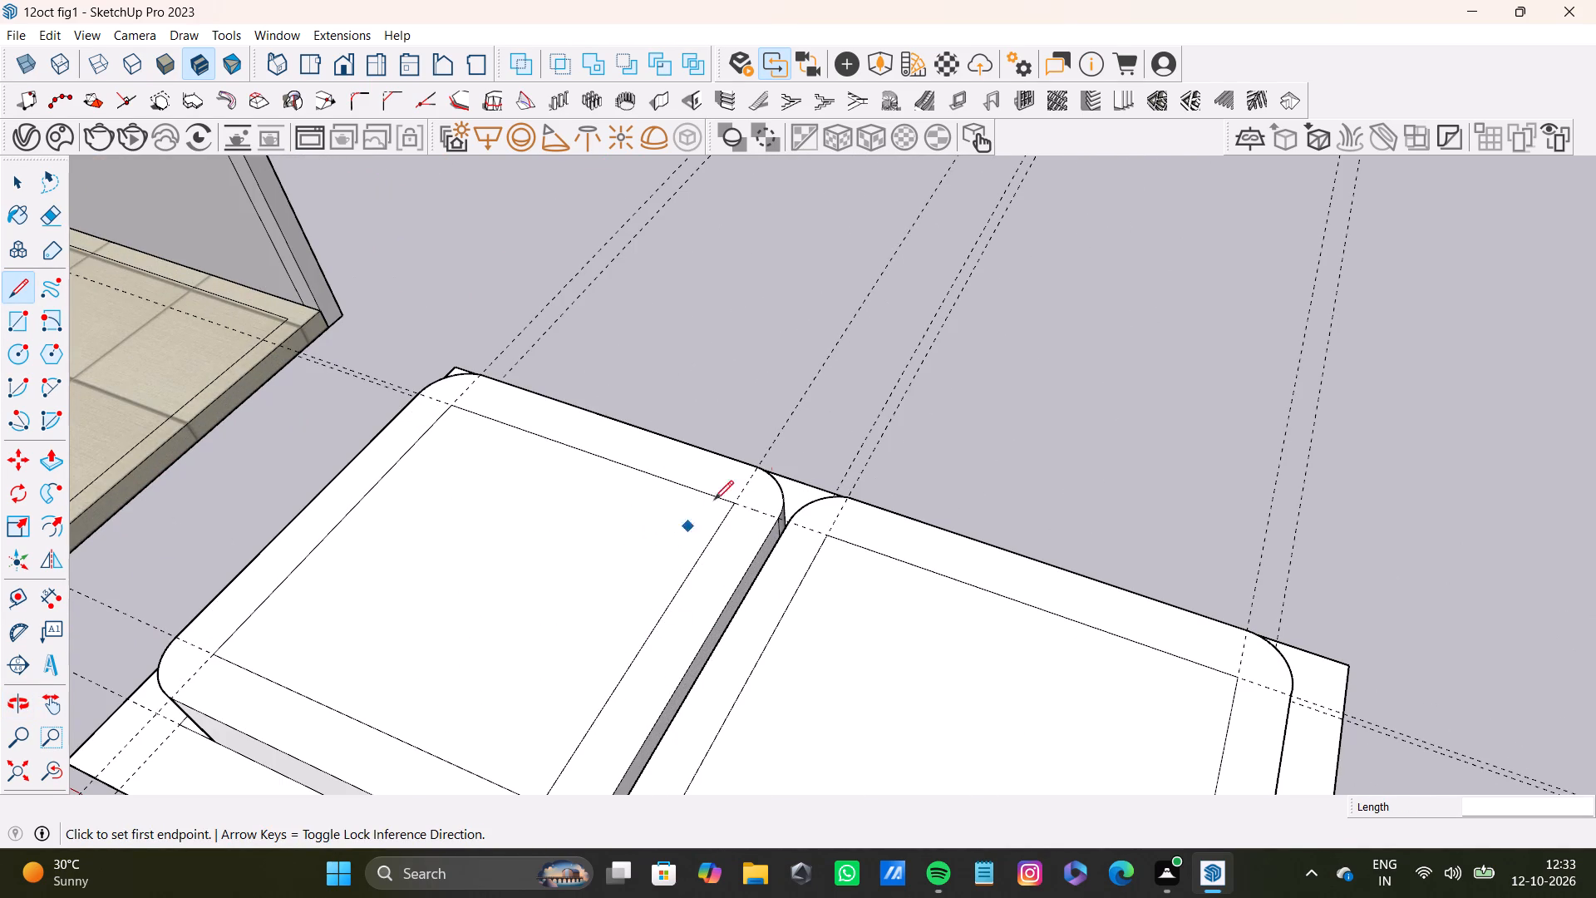
pyautogui.press('space')
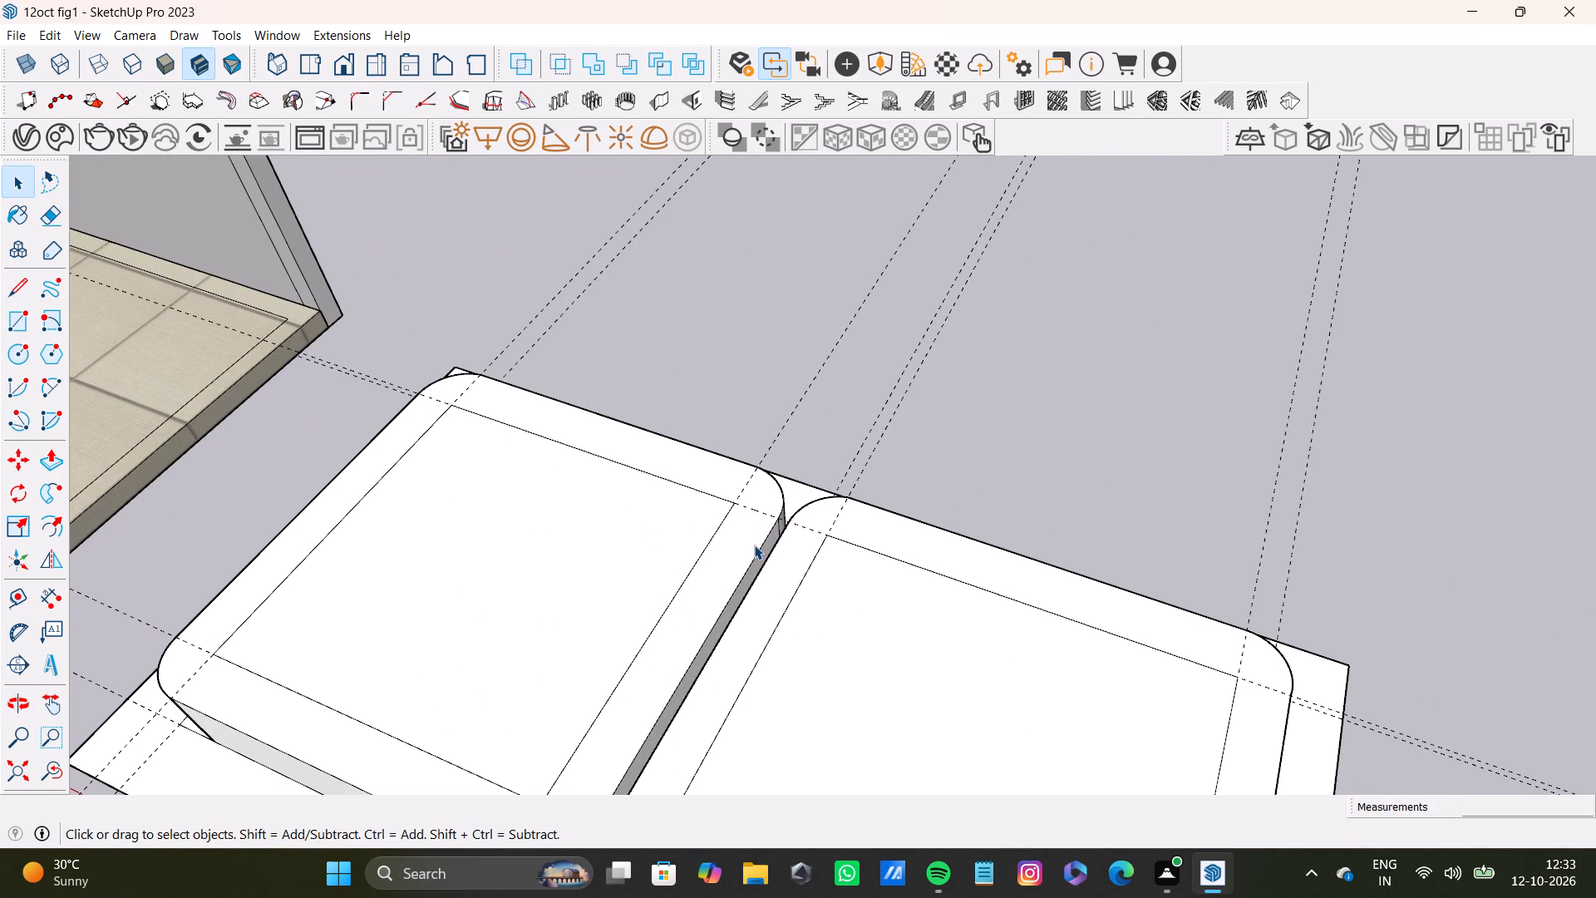
# Push/Pull the rim face of the block nearer the desk up by about 1' 8 3/16".
pyautogui.click(753, 543)
pyautogui.press('p')
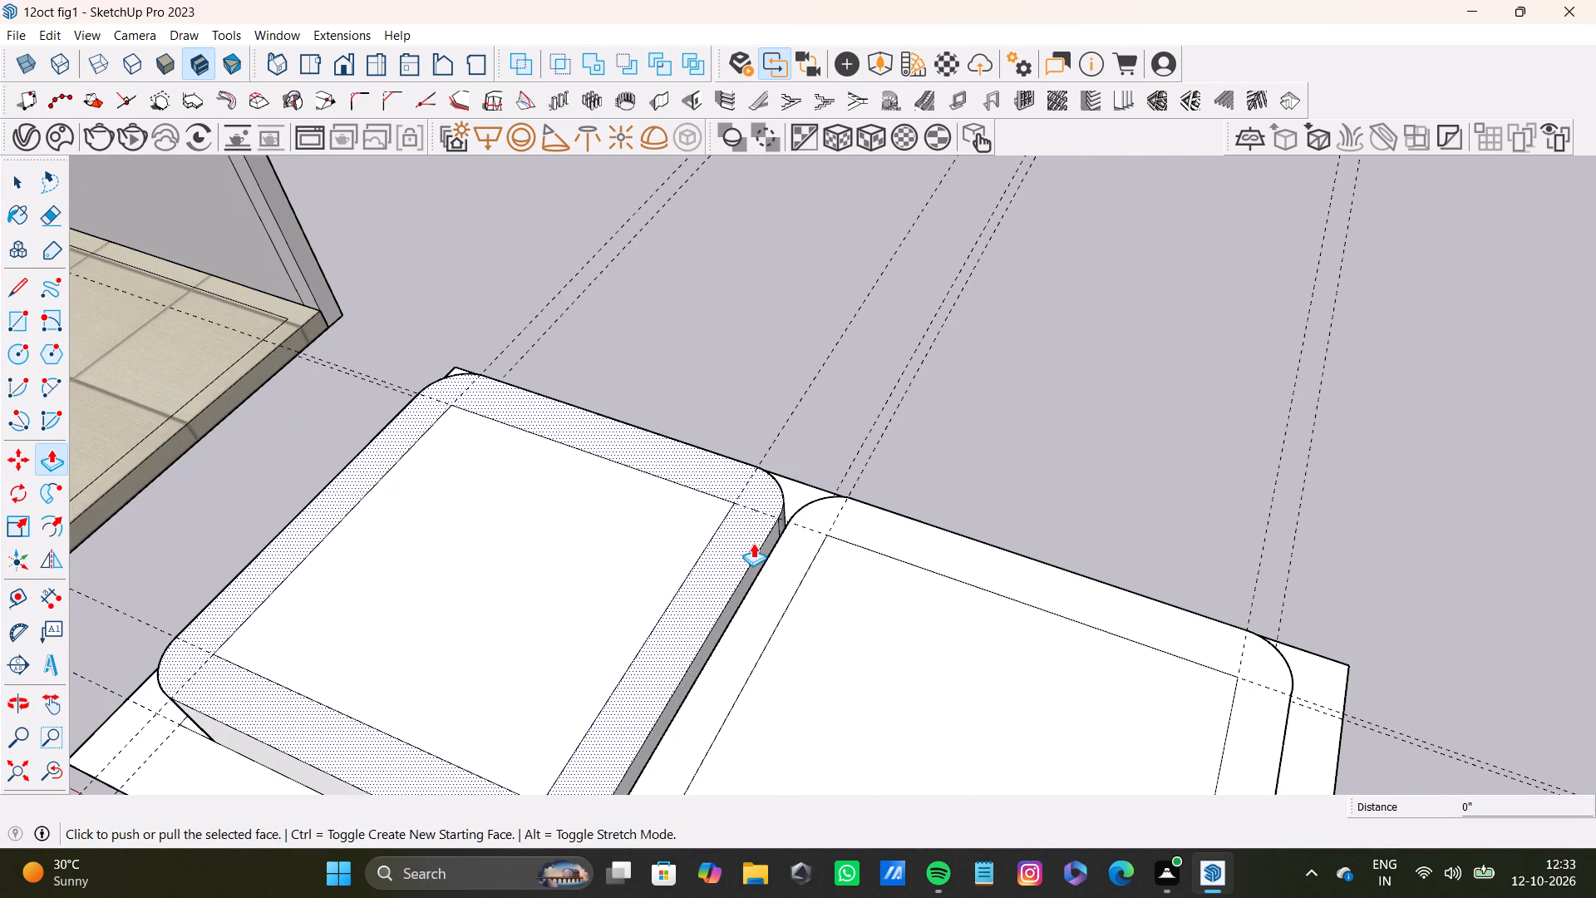
pyautogui.moveTo(744, 539); pyautogui.dragTo(689, 392)
pyautogui.scroll(-3, 654, 659)
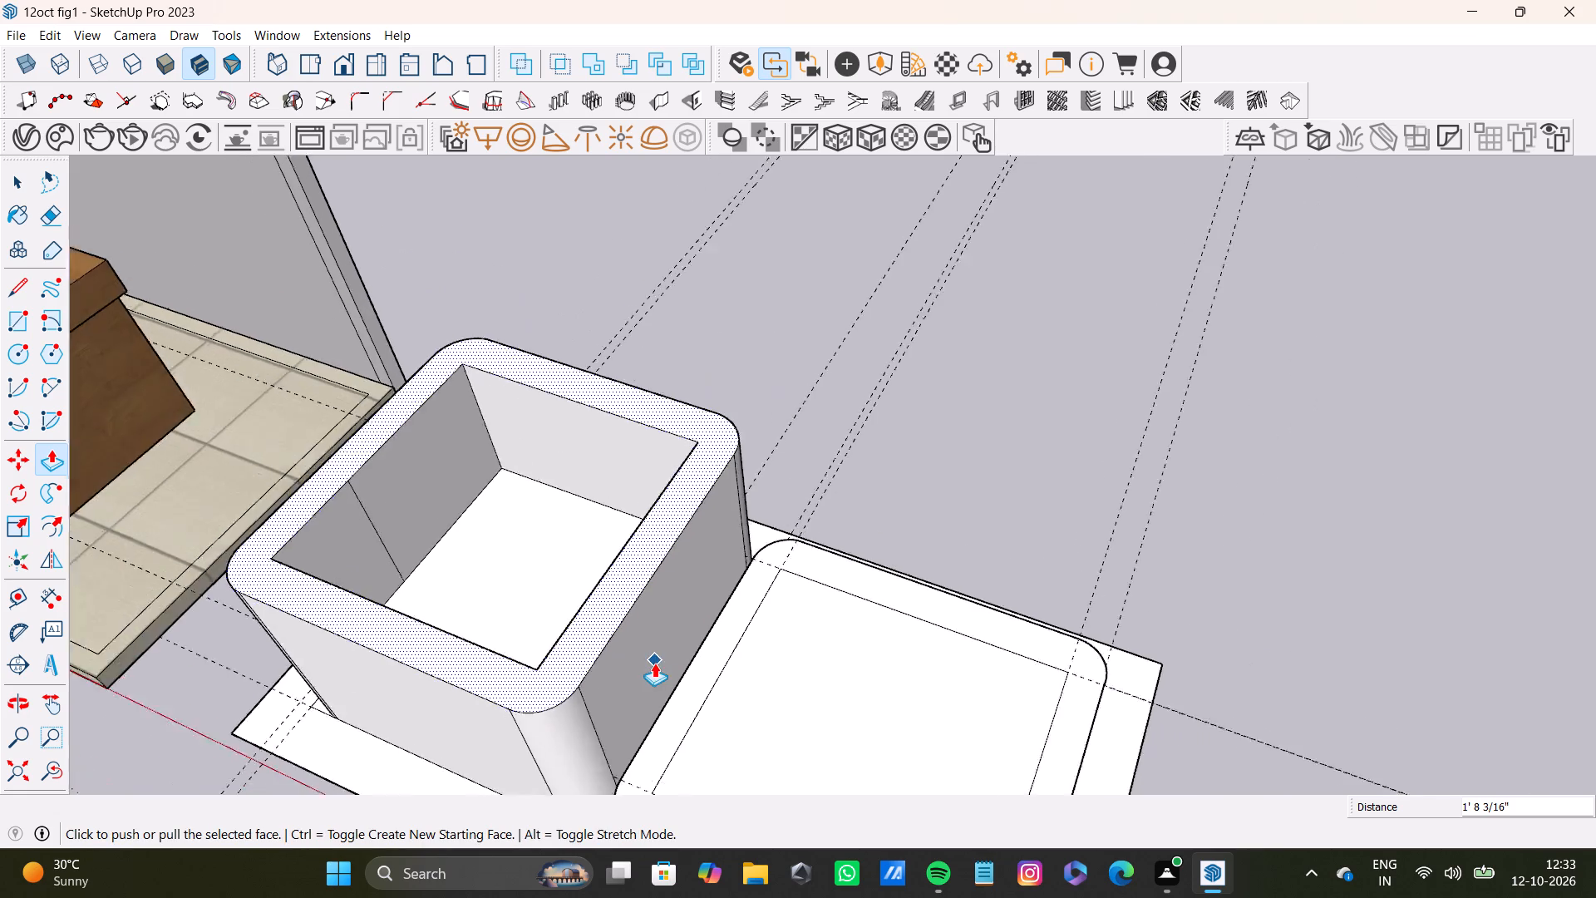
# Push/Pull the rim face of the block farther from the desk up by about 1' 8 3/16".
pyautogui.scroll(-7, 654, 663)
pyautogui.moveTo(761, 503); pyautogui.dragTo(805, 356, button='middle')
pyautogui.scroll(6, 679, 724)
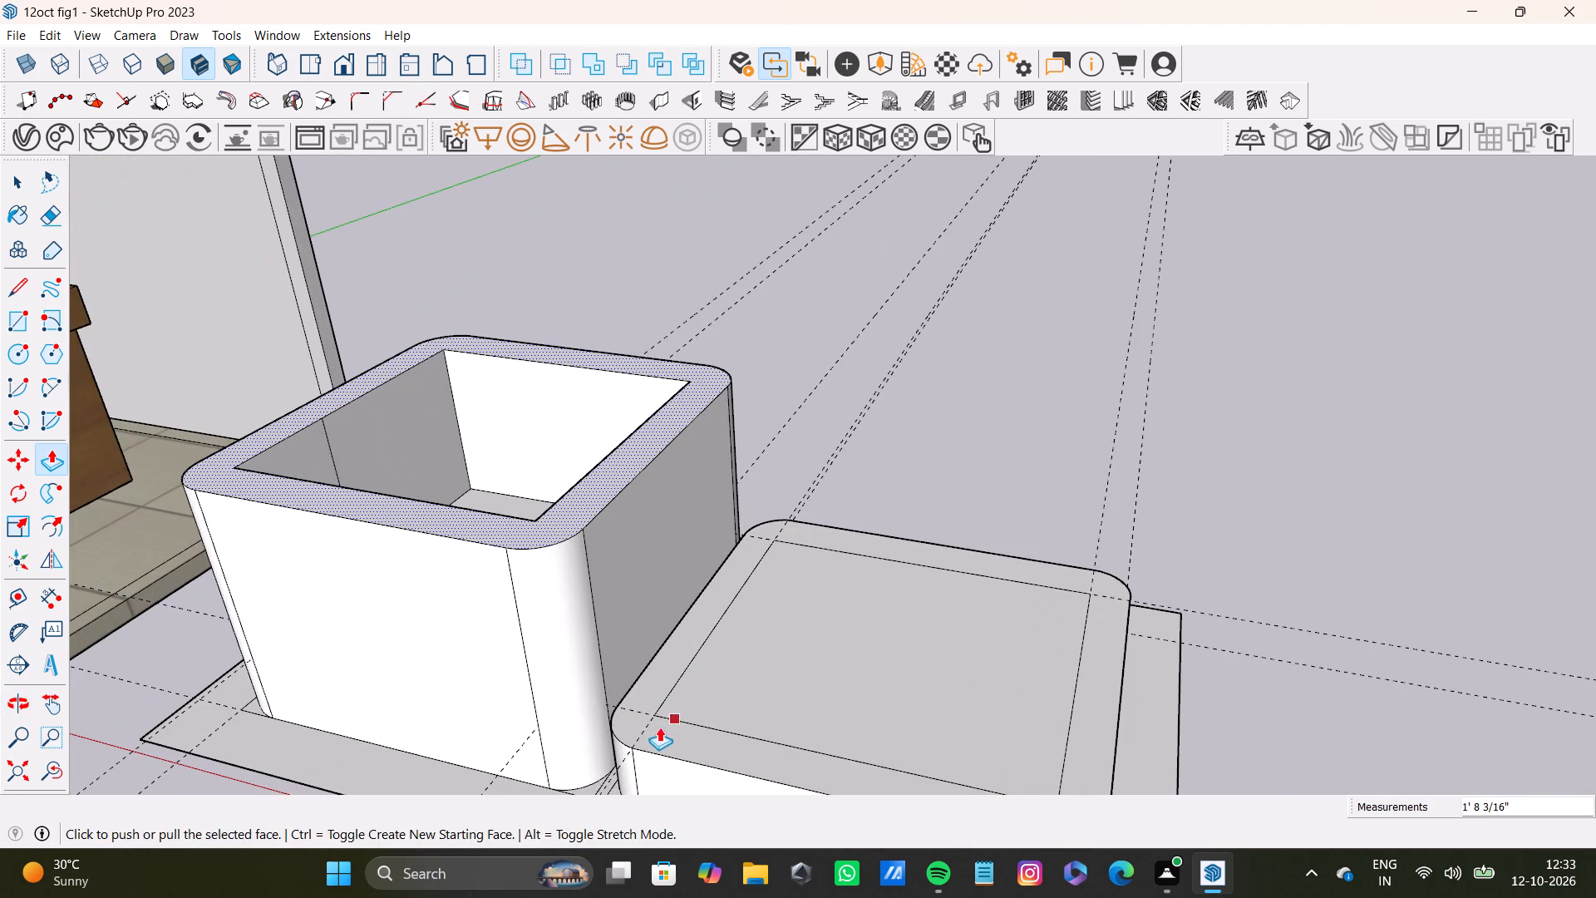
pyautogui.press('space')
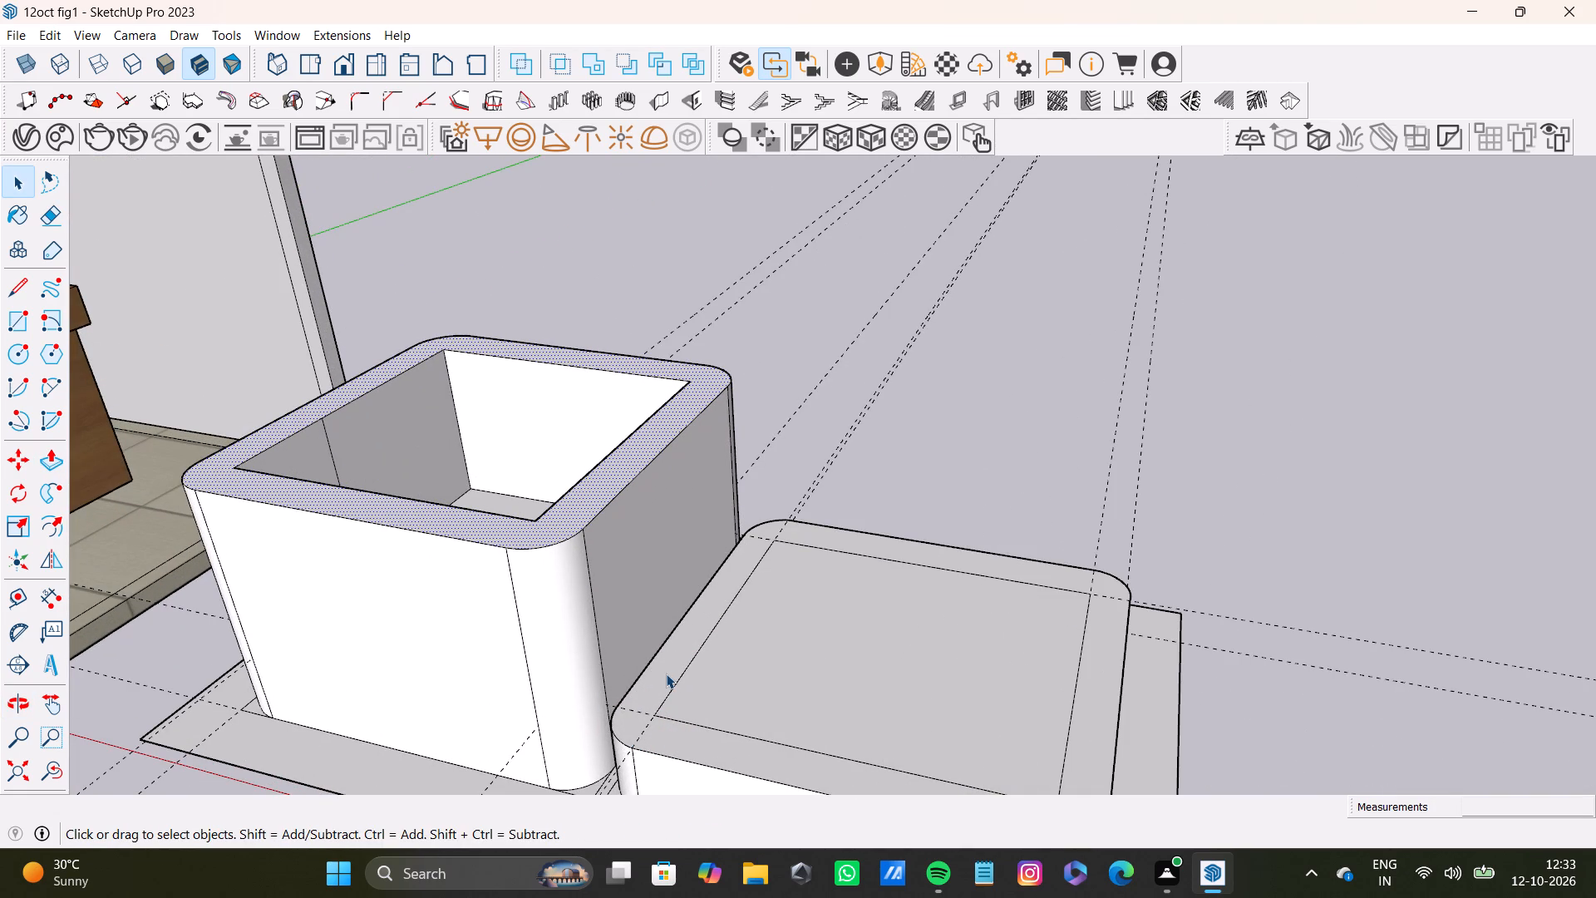
pyautogui.click(666, 673)
pyautogui.press('p')
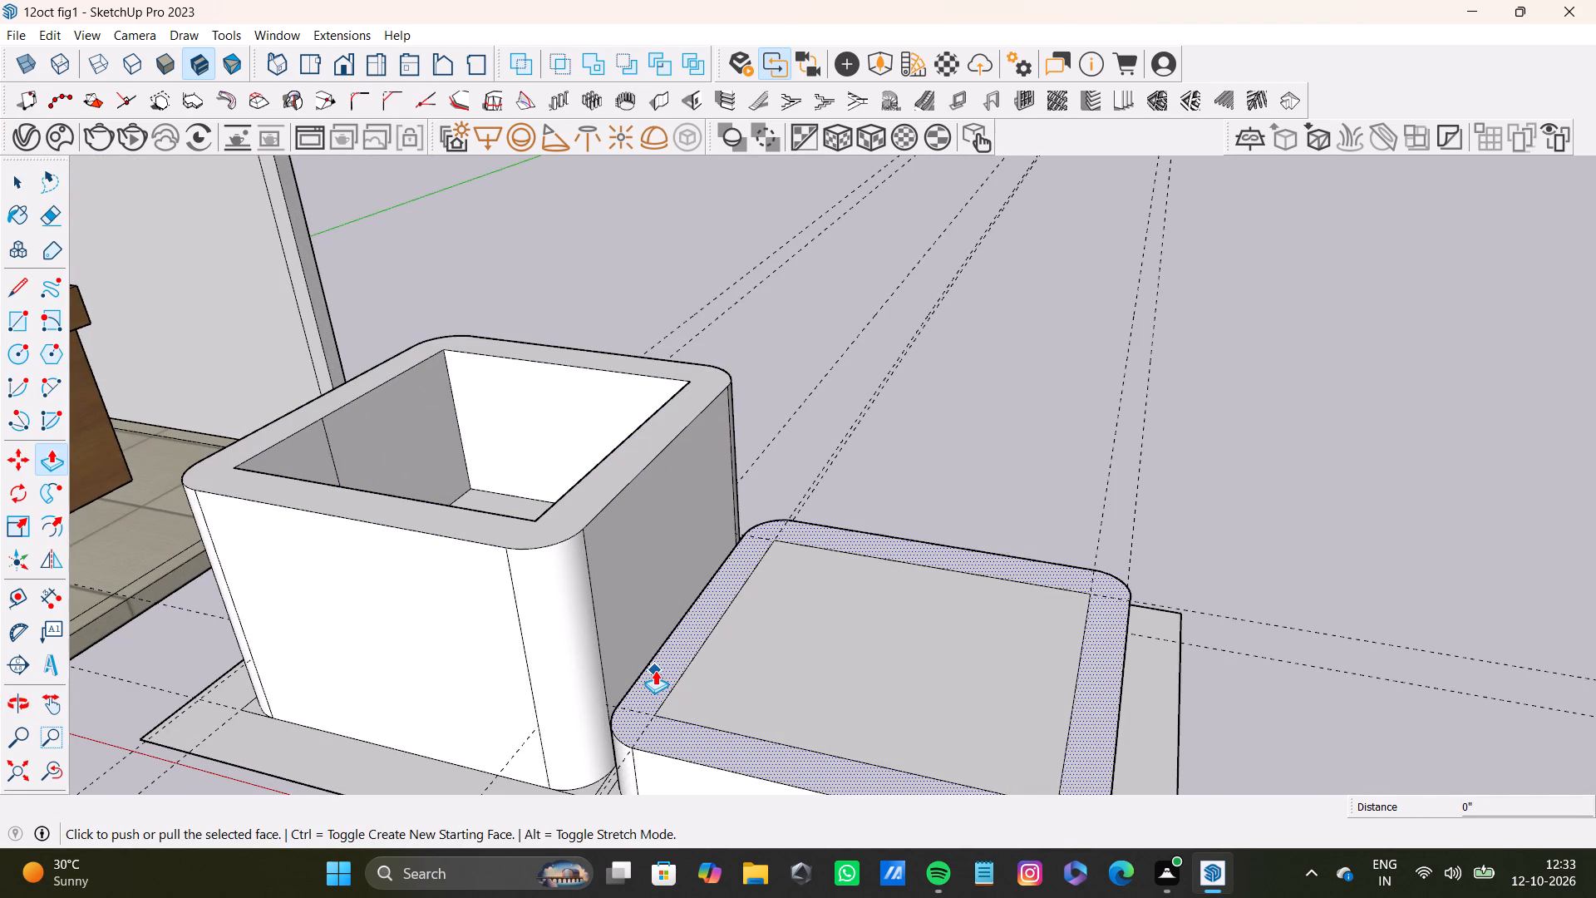
pyautogui.moveTo(655, 670); pyautogui.dragTo(574, 523)
# Examine the two hollow boxes and their inner walls from the front, the side and above.
pyautogui.scroll(-4, 592, 592)
pyautogui.moveTo(642, 632); pyautogui.dragTo(894, 414, button='middle')
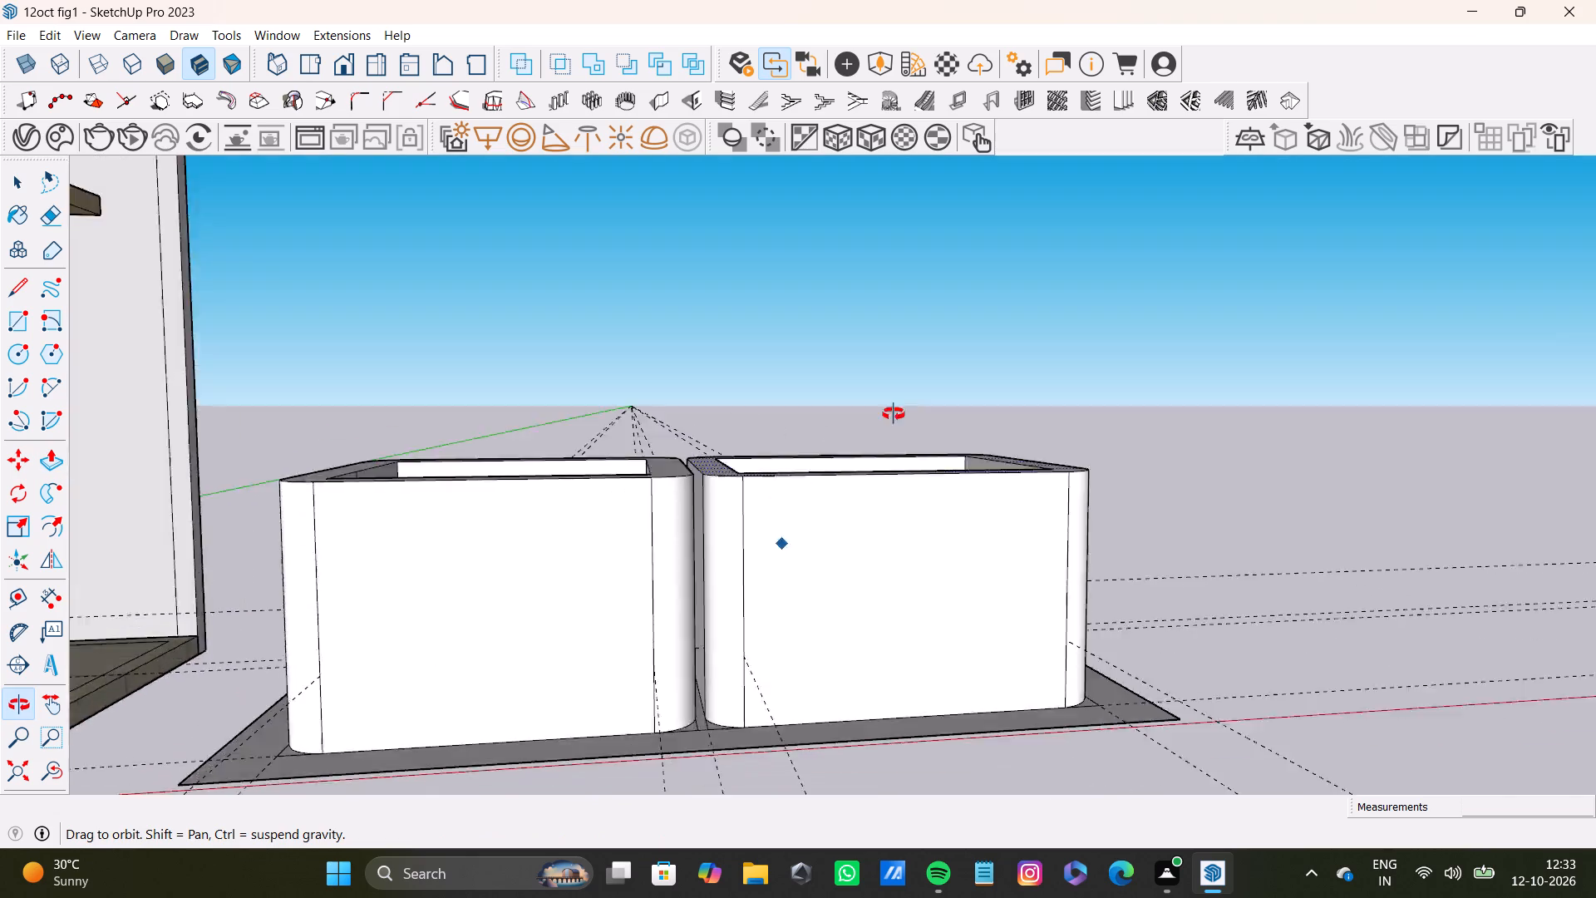
pyautogui.moveTo(894, 414); pyautogui.dragTo(692, 540, button='middle')
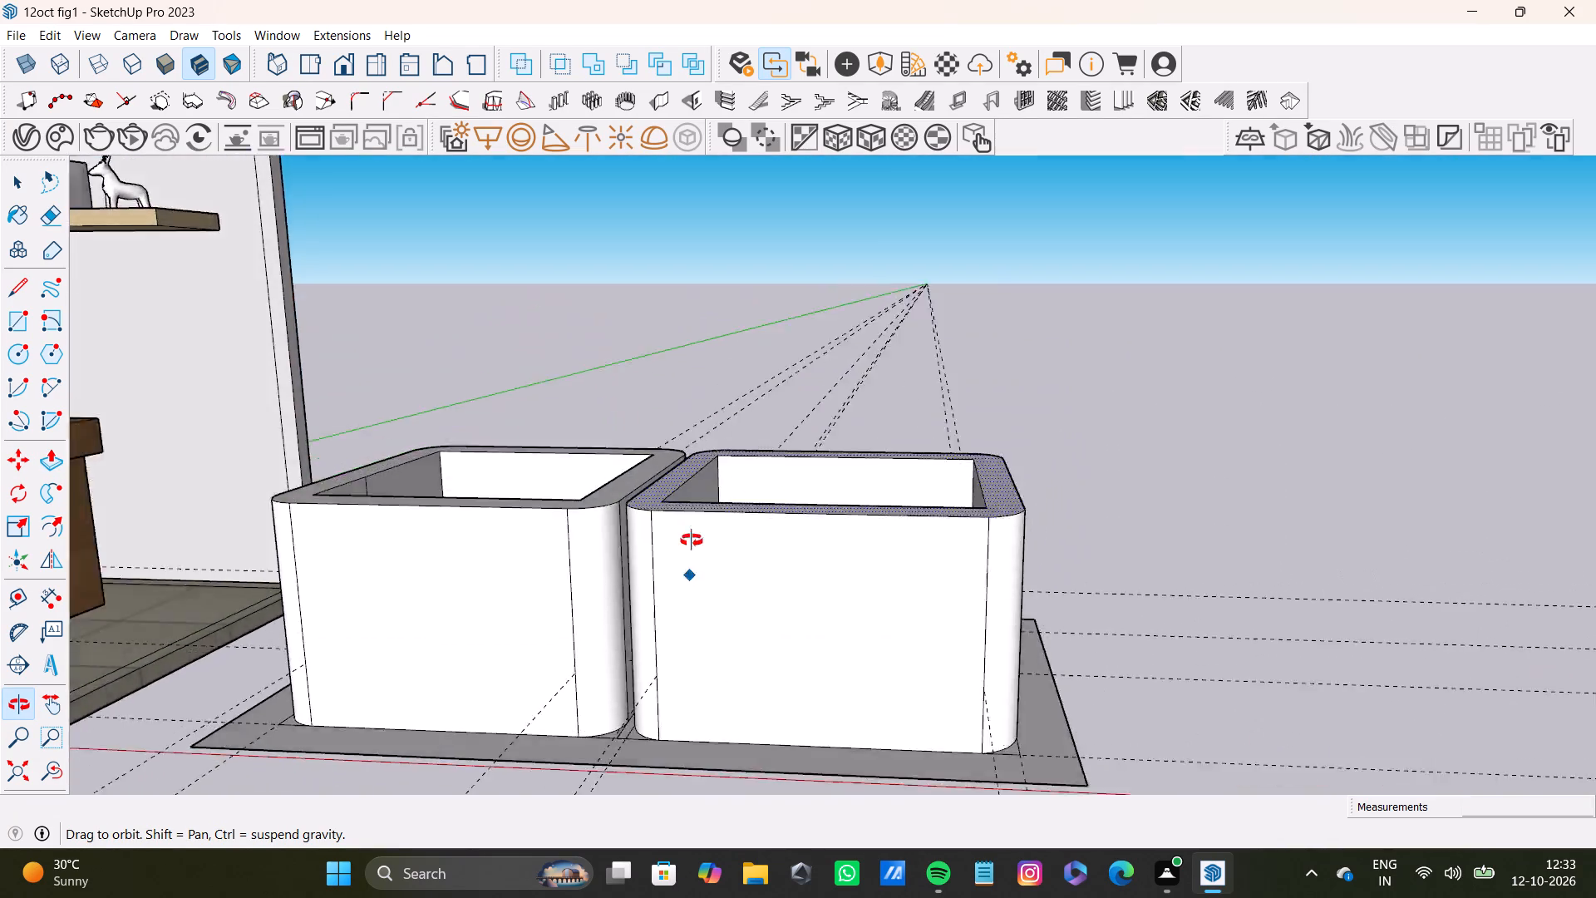
pyautogui.moveTo(692, 540); pyautogui.dragTo(591, 822, button='middle')
pyautogui.scroll(-10, 569, 608)
pyautogui.moveTo(577, 597); pyautogui.dragTo(615, 690, button='middle')
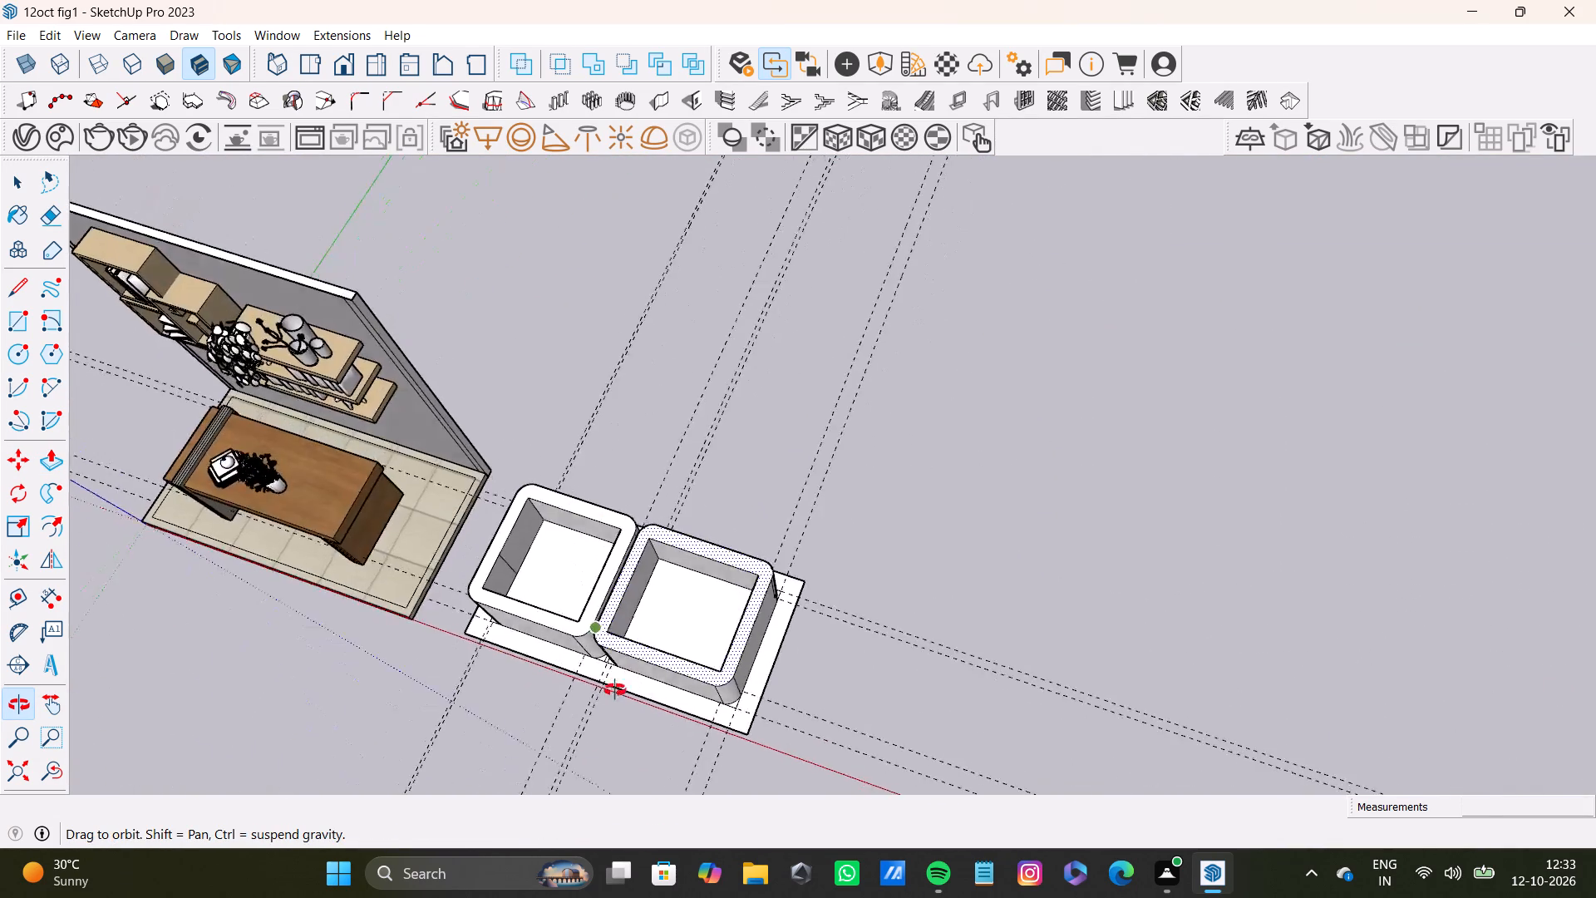
pyautogui.moveTo(615, 690); pyautogui.dragTo(611, 693, button='middle')
pyautogui.scroll(9, 560, 622)
pyautogui.scroll(5, 626, 603)
pyautogui.scroll(-4, 629, 597)
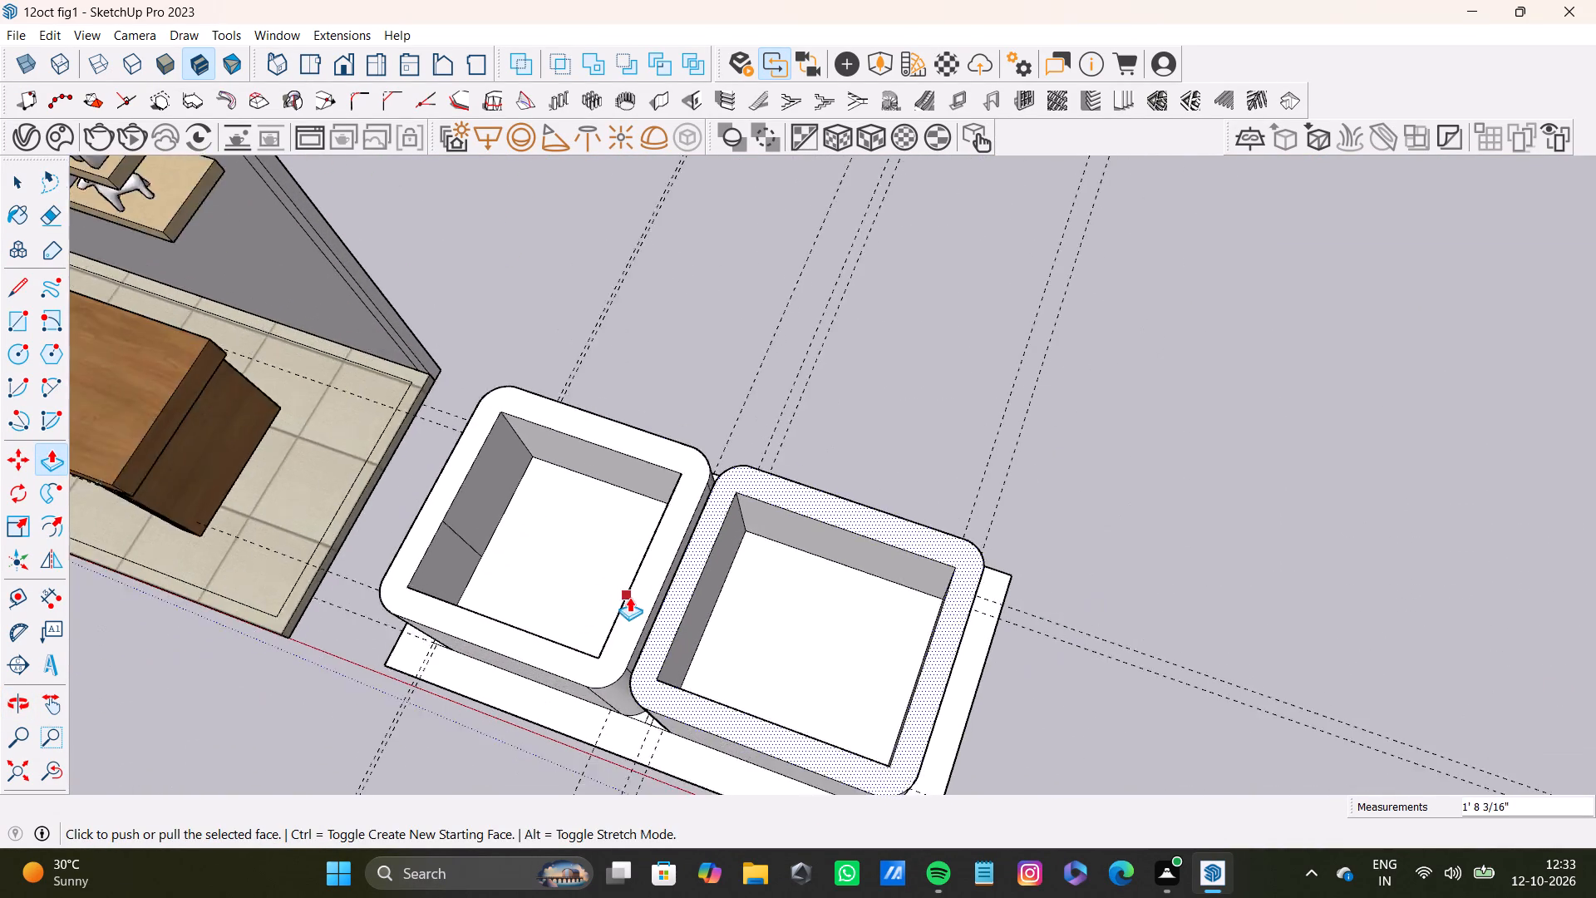
pyautogui.scroll(-5, 629, 597)
pyautogui.moveTo(613, 638); pyautogui.dragTo(633, 509, button='middle')
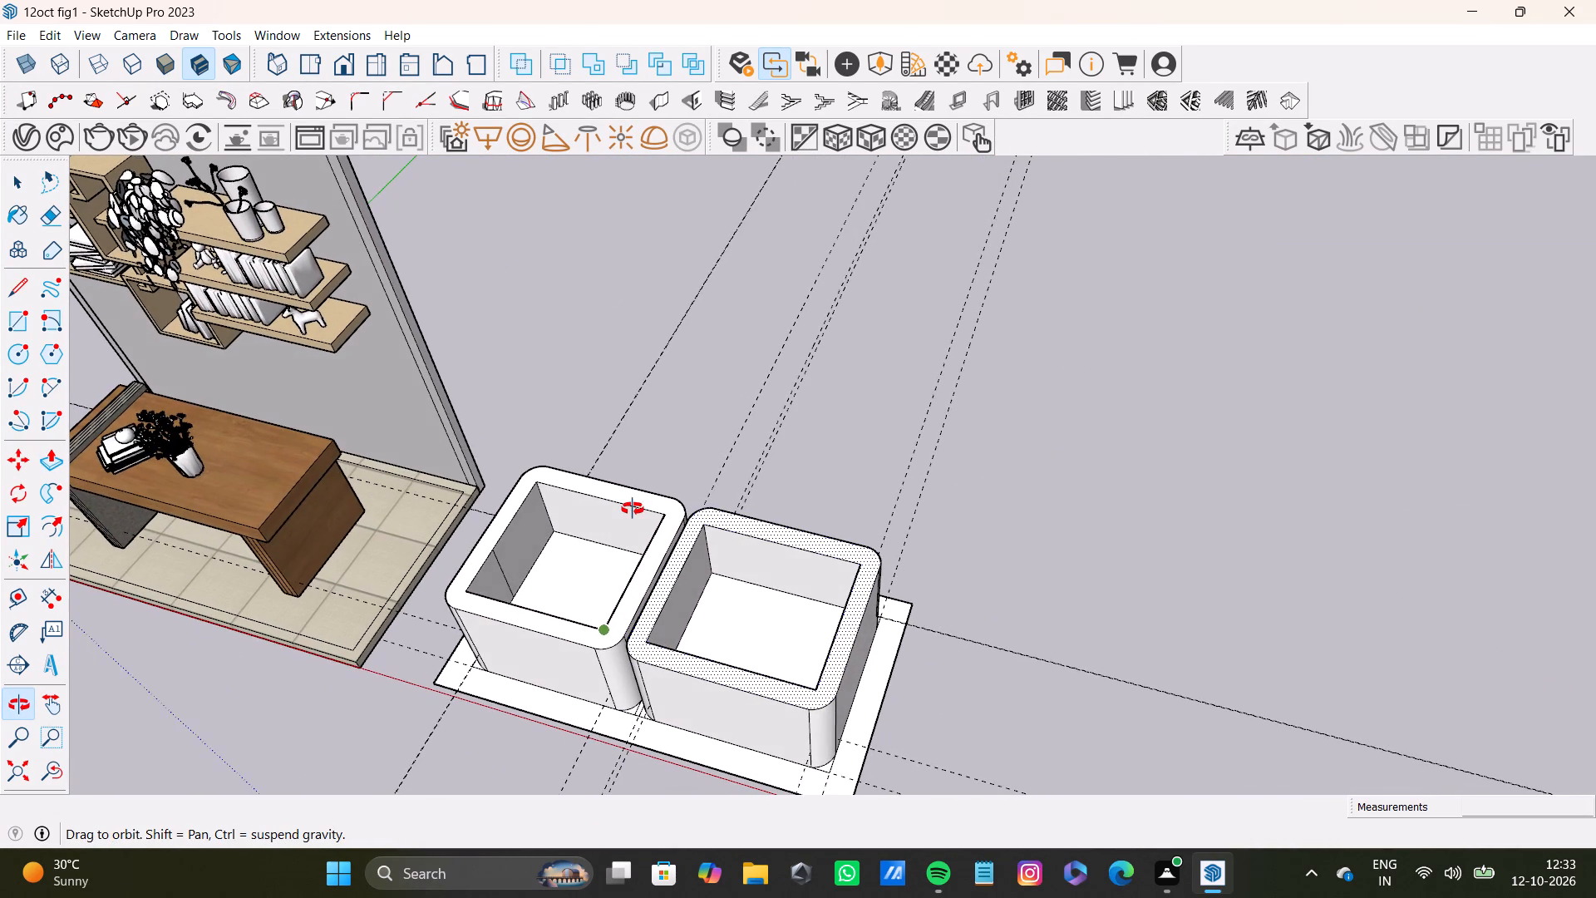
pyautogui.moveTo(633, 509); pyautogui.dragTo(628, 514, button='middle')
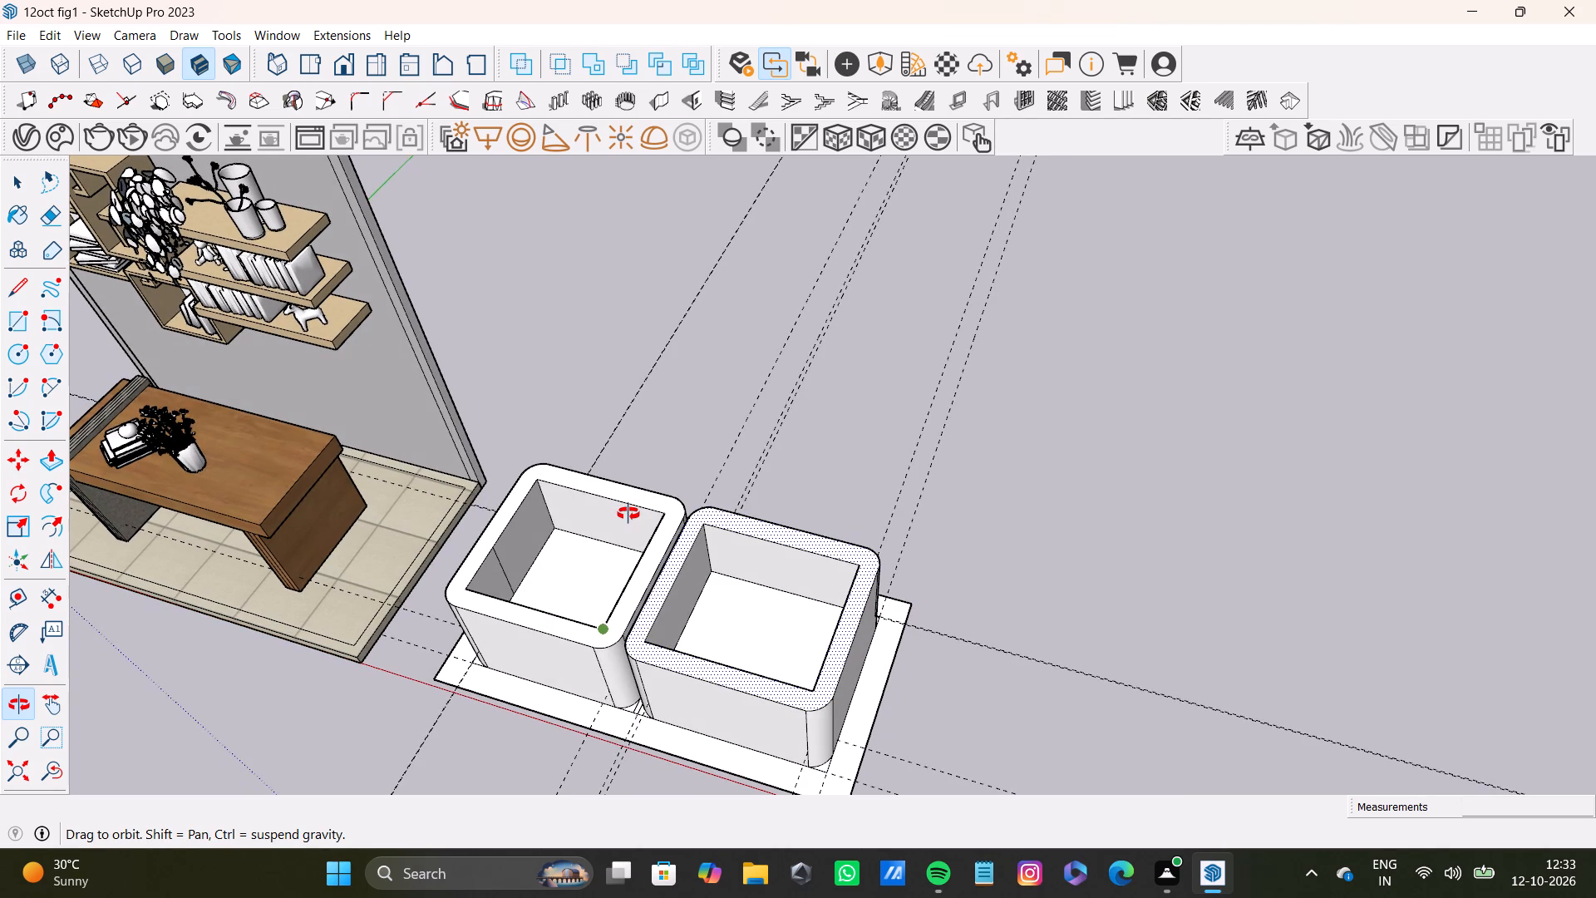
pyautogui.moveTo(628, 514); pyautogui.dragTo(618, 537, button='middle')
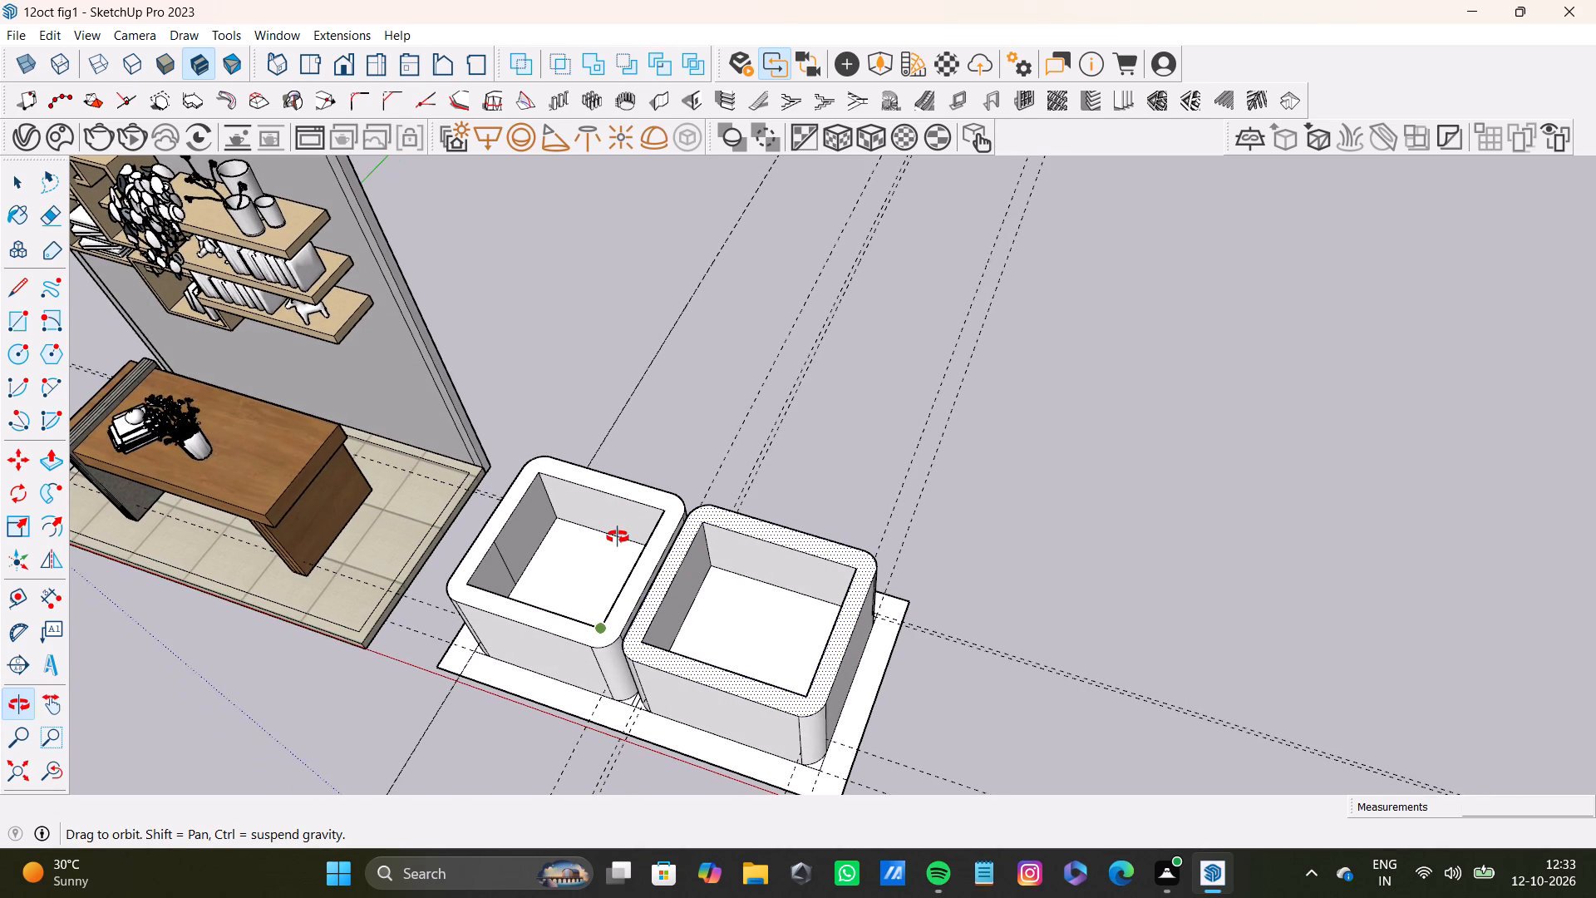
pyautogui.moveTo(618, 537); pyautogui.dragTo(603, 668, button='middle')
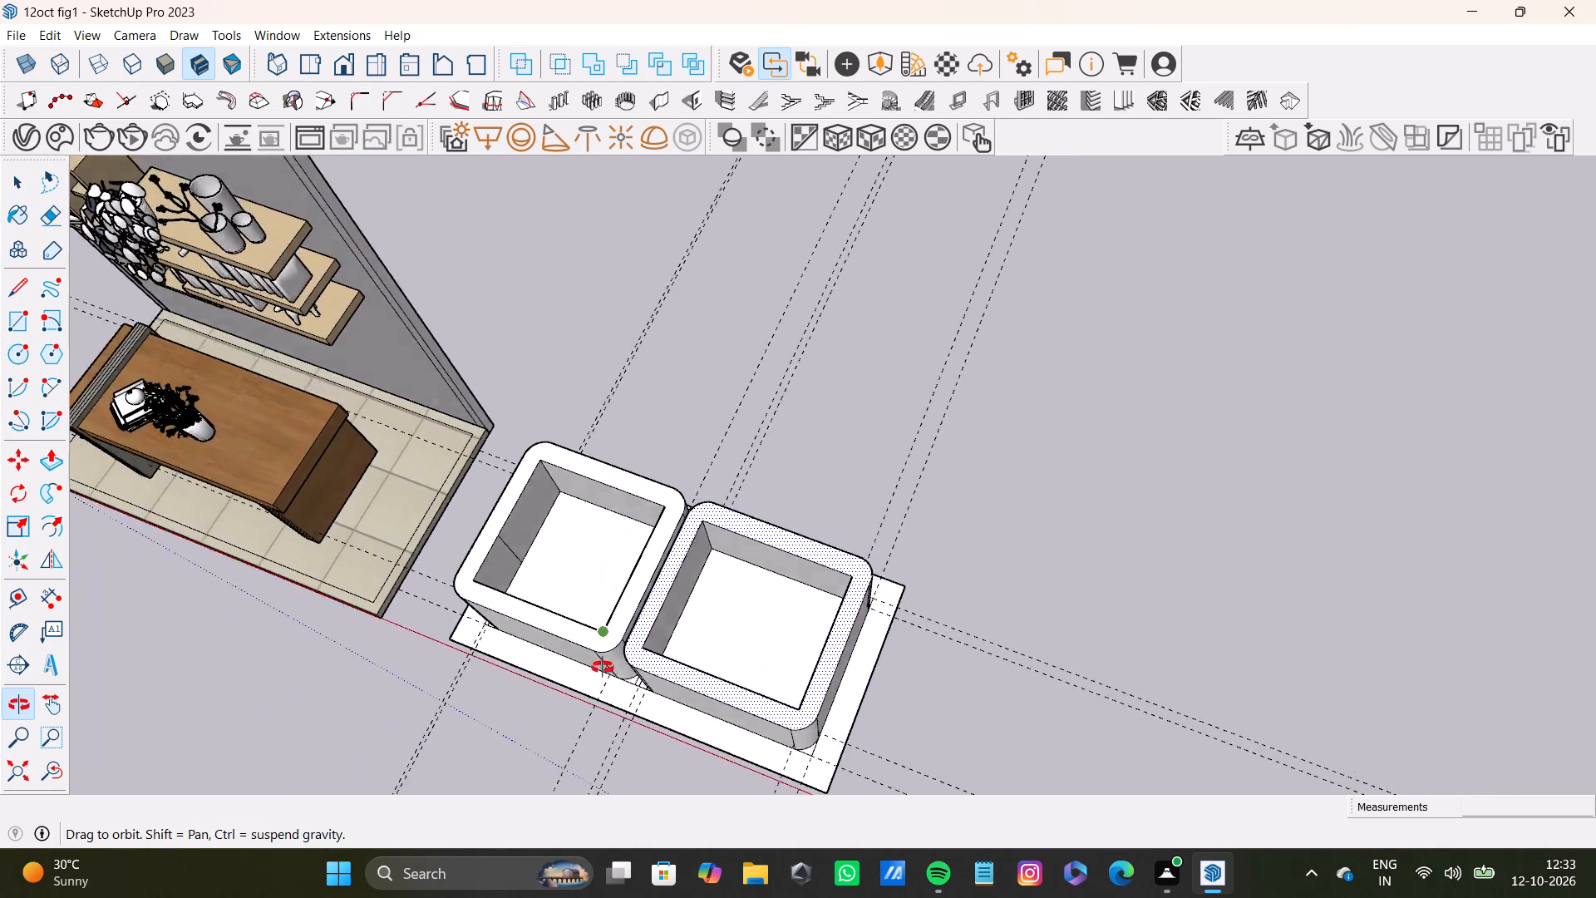
pyautogui.moveTo(603, 668); pyautogui.dragTo(599, 692, button='middle')
pyautogui.scroll(8, 772, 423)
pyautogui.scroll(-11, 681, 572)
pyautogui.moveTo(681, 630); pyautogui.dragTo(824, 573, button='middle')
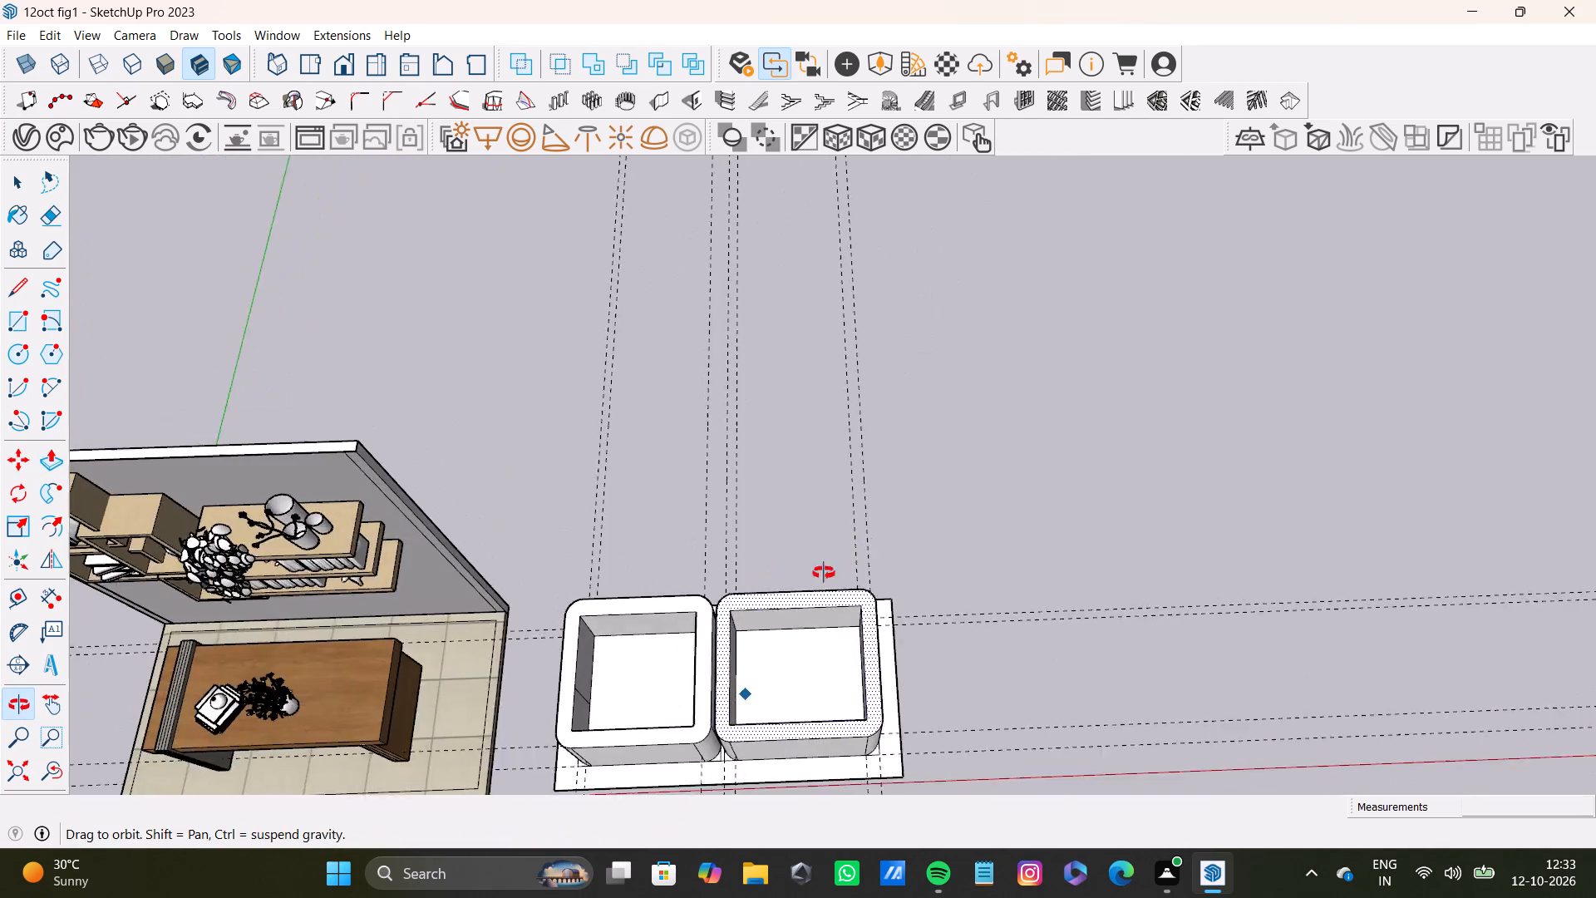
pyautogui.moveTo(824, 573); pyautogui.dragTo(518, 632, button='middle')
pyautogui.scroll(8, 622, 414)
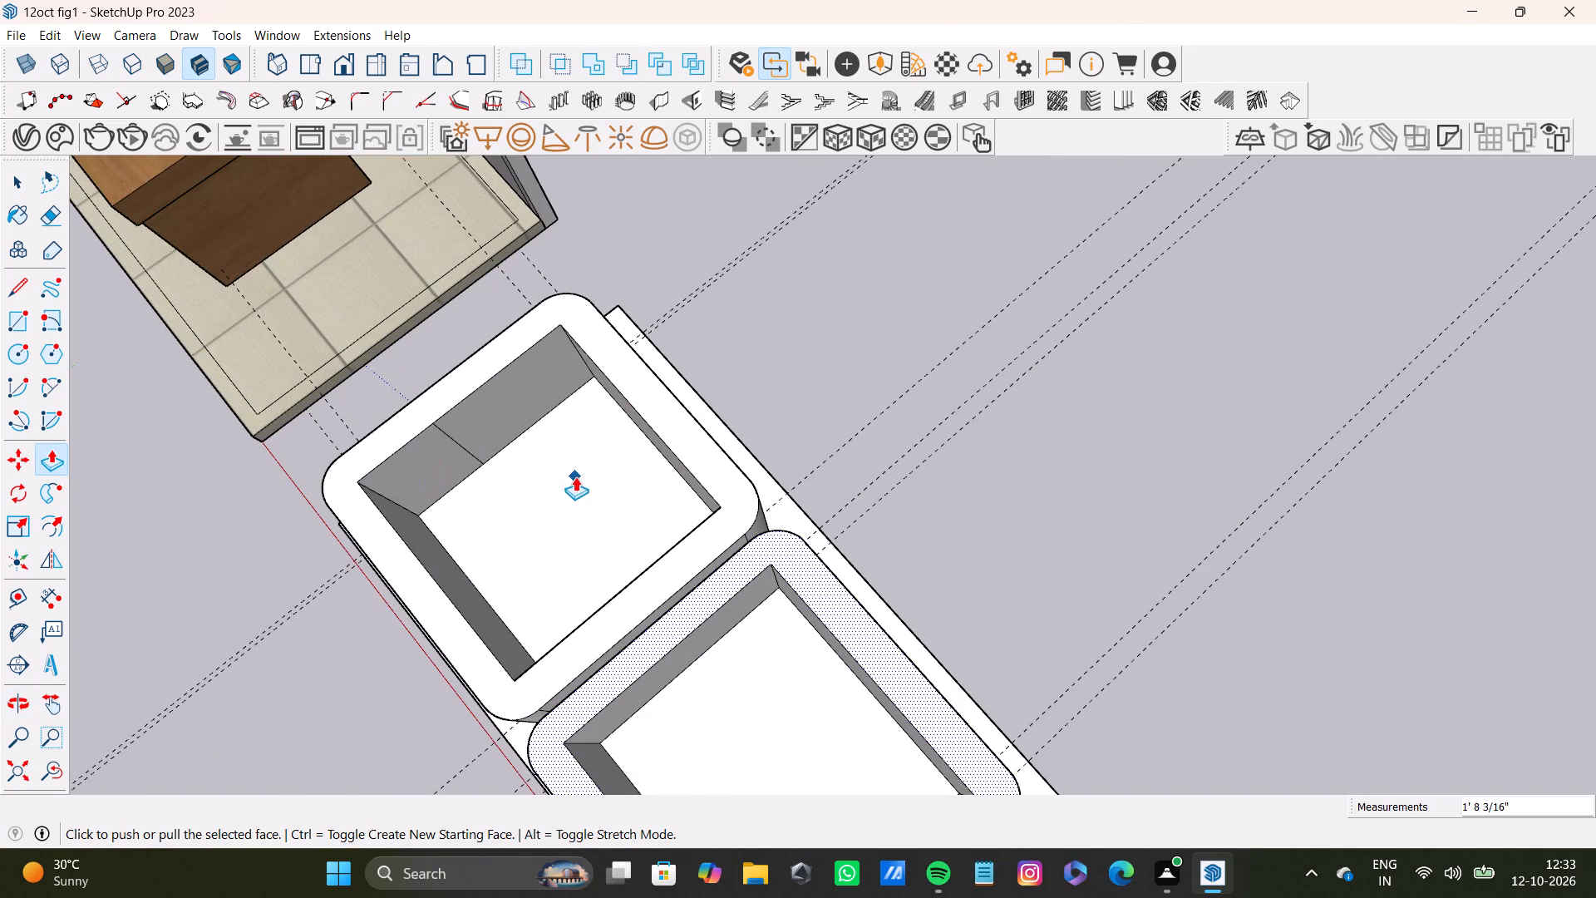
pyautogui.scroll(-8, 668, 612)
pyautogui.moveTo(677, 670); pyautogui.dragTo(829, 262, button='middle')
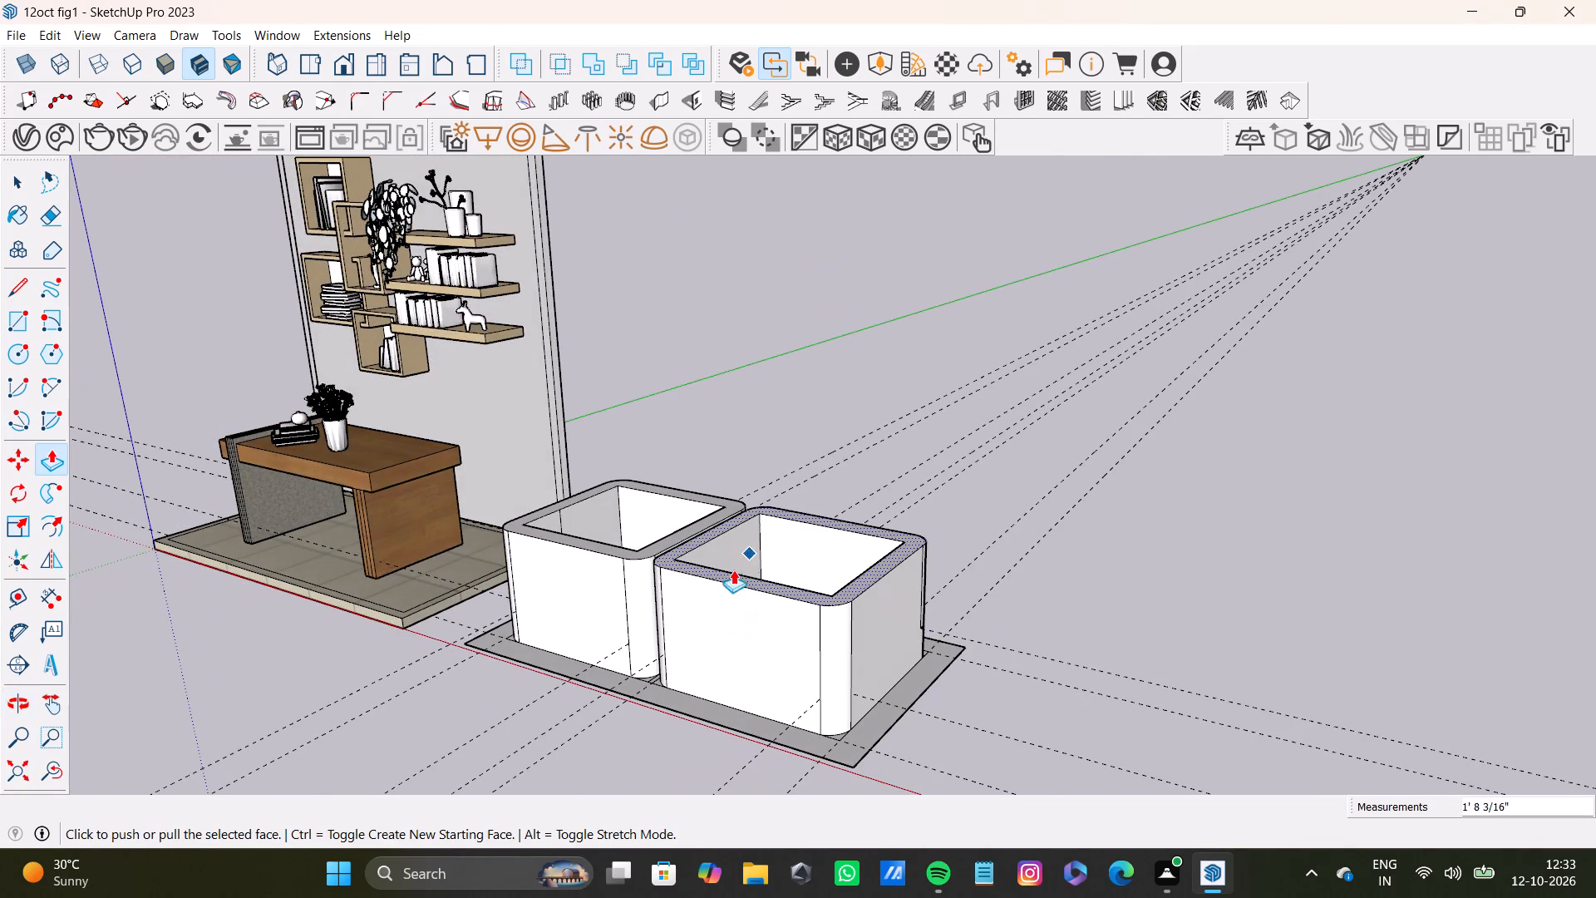
pyautogui.scroll(4, 551, 541)
pyautogui.scroll(-8, 560, 525)
pyautogui.scroll(1, 604, 557)
pyautogui.moveTo(604, 557); pyautogui.dragTo(845, 447, button='middle')
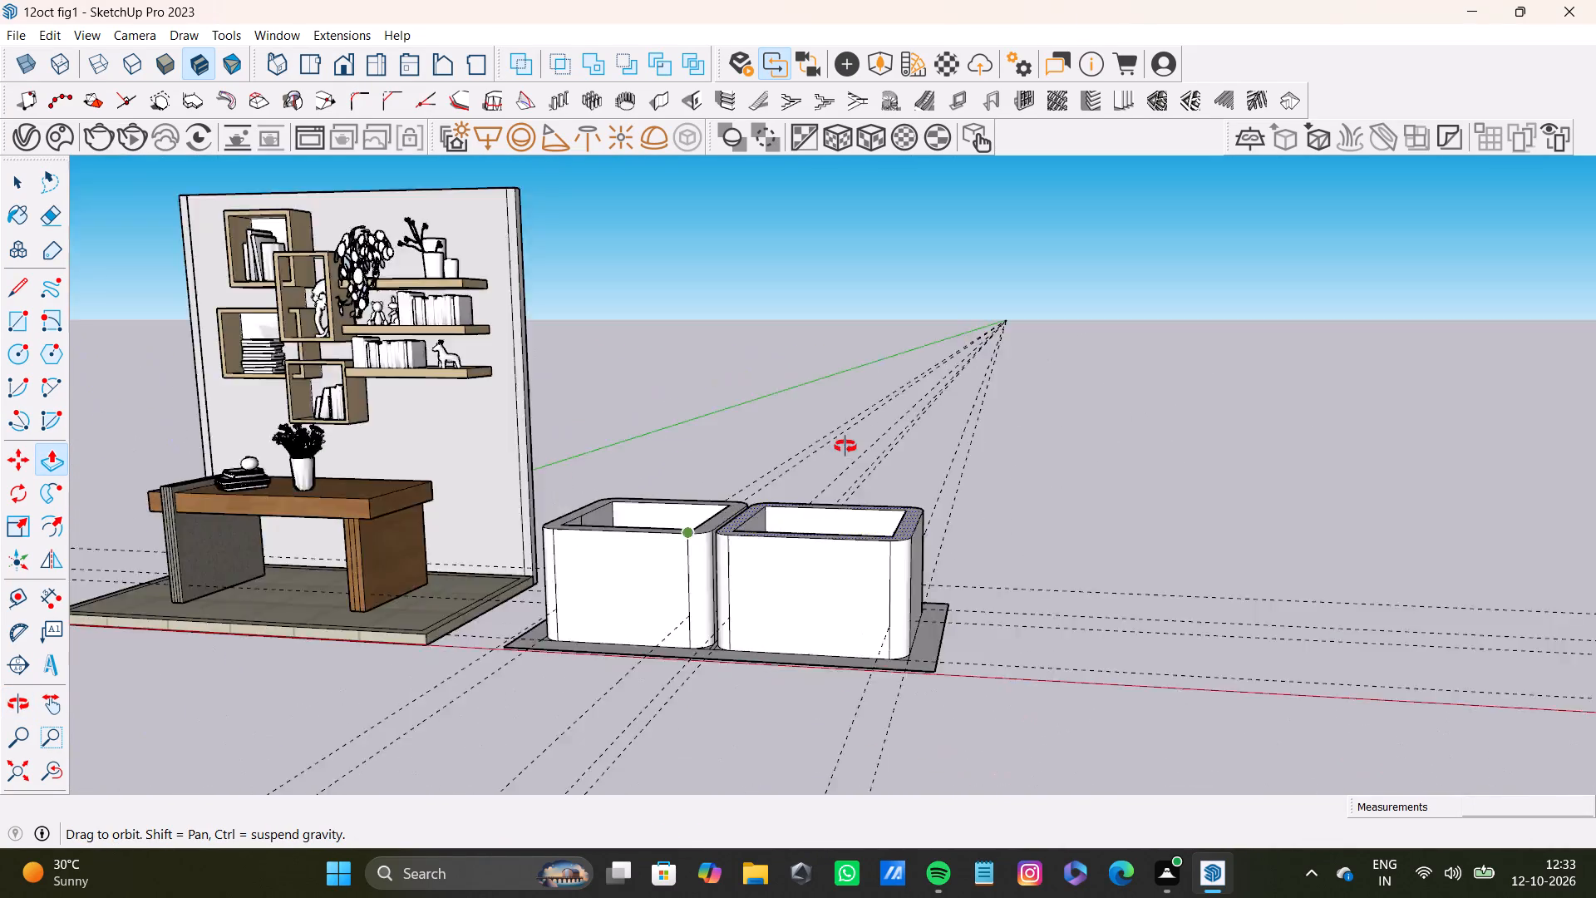
# Delete the stray vertical edge on the inner wall of the box nearer the desk, on its desk side.
pyautogui.moveTo(845, 447); pyautogui.dragTo(707, 762, button='middle')
pyautogui.scroll(12, 741, 639)
pyautogui.scroll(-9, 561, 615)
pyautogui.scroll(2, 396, 660)
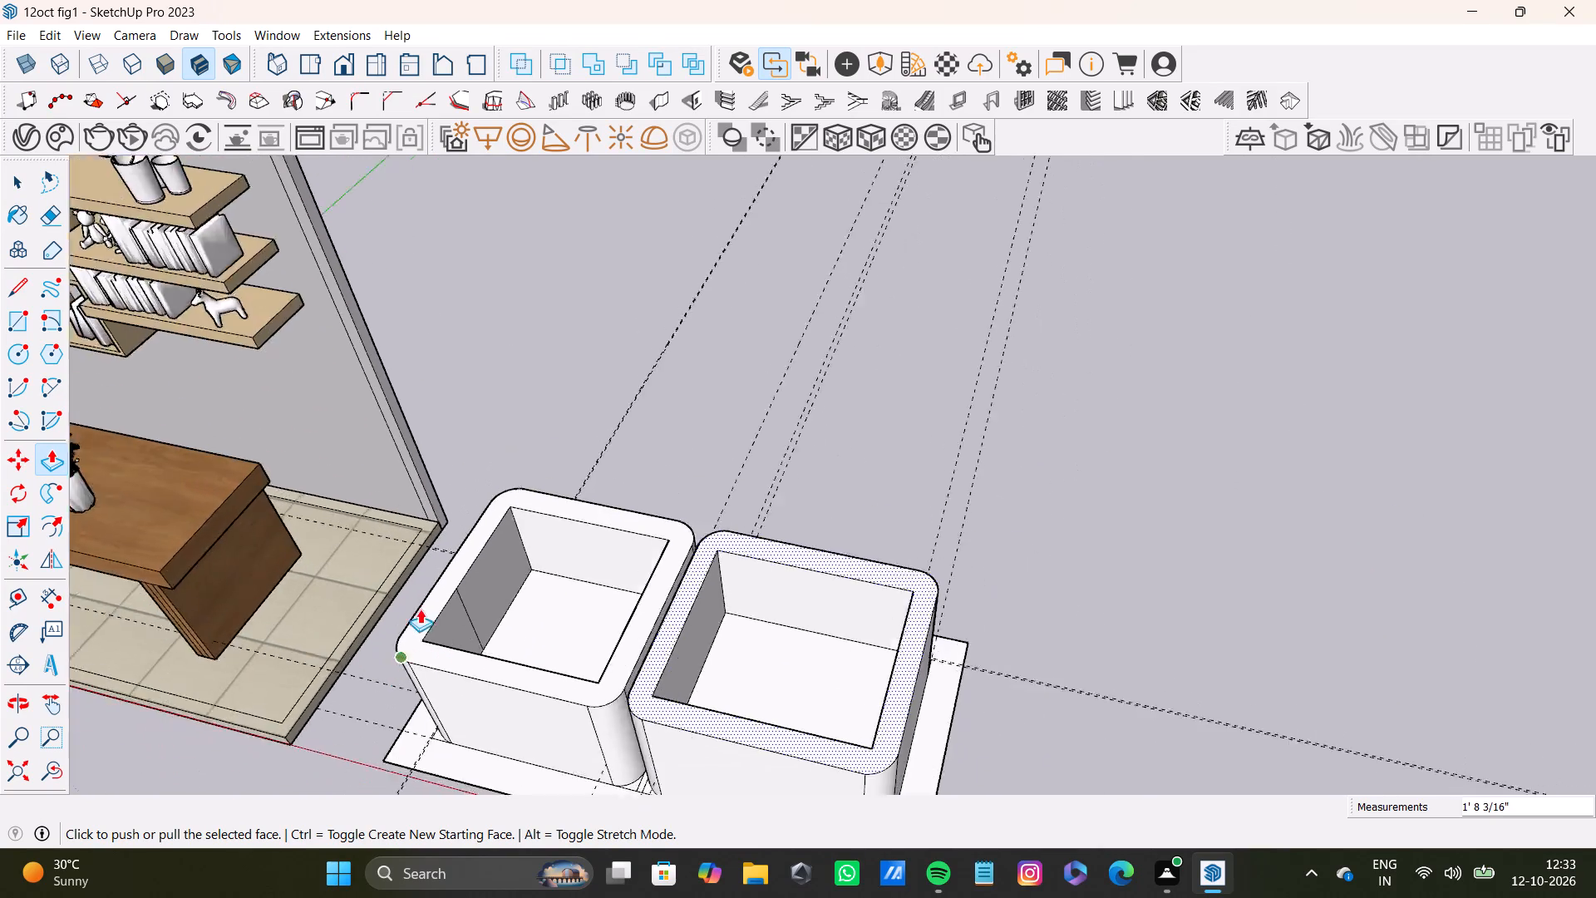
pyautogui.scroll(11, 420, 609)
pyautogui.press('space')
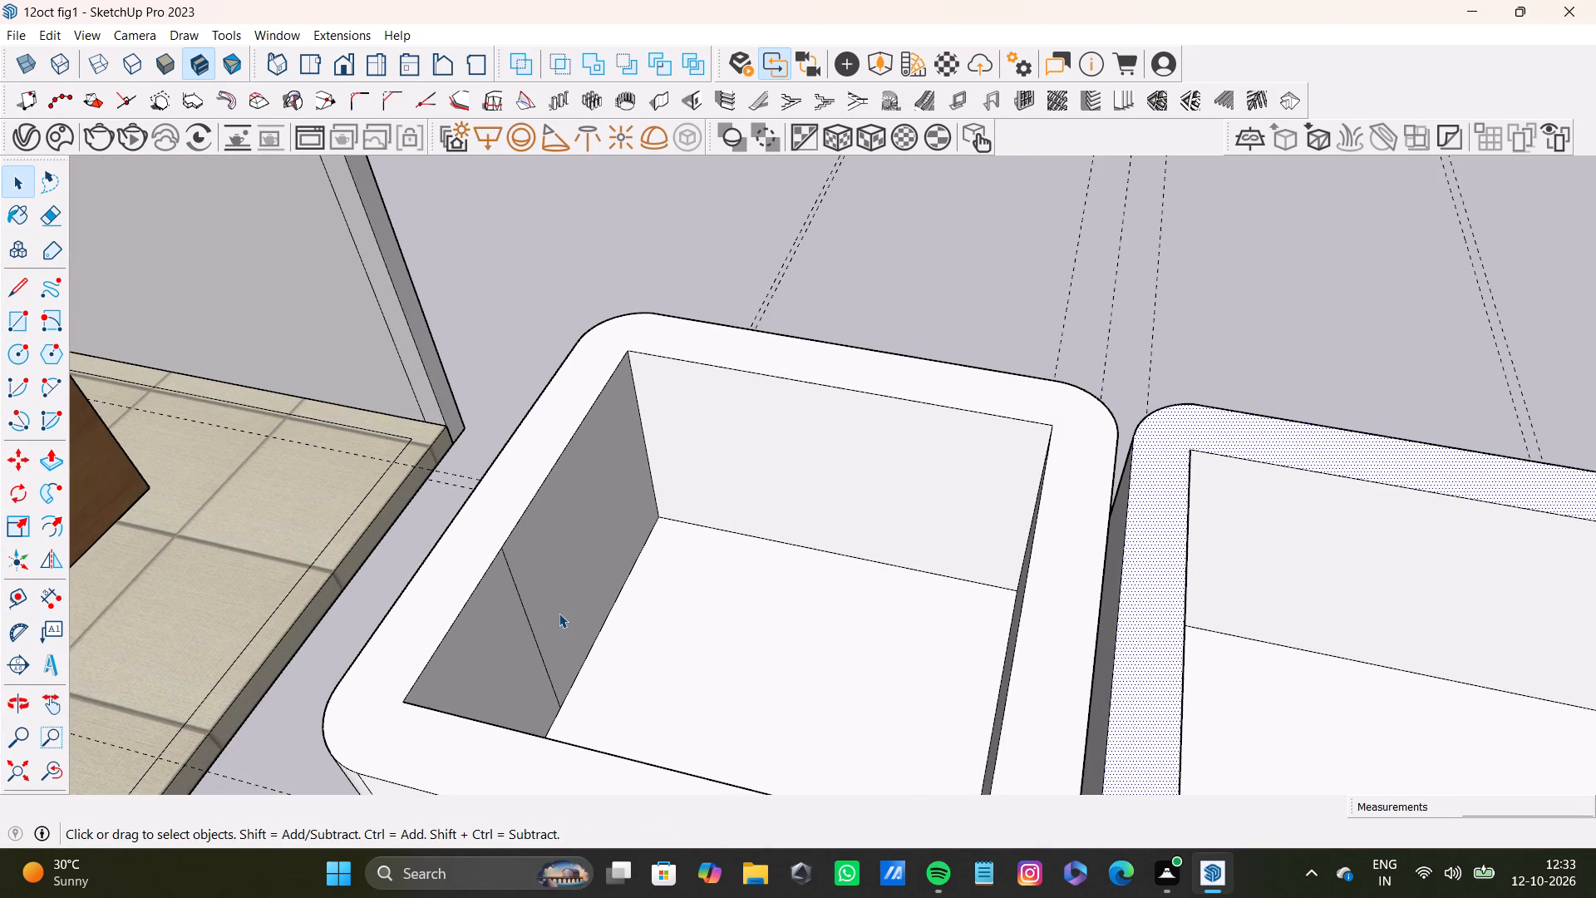
pyautogui.click(542, 654)
pyautogui.press('Delete')
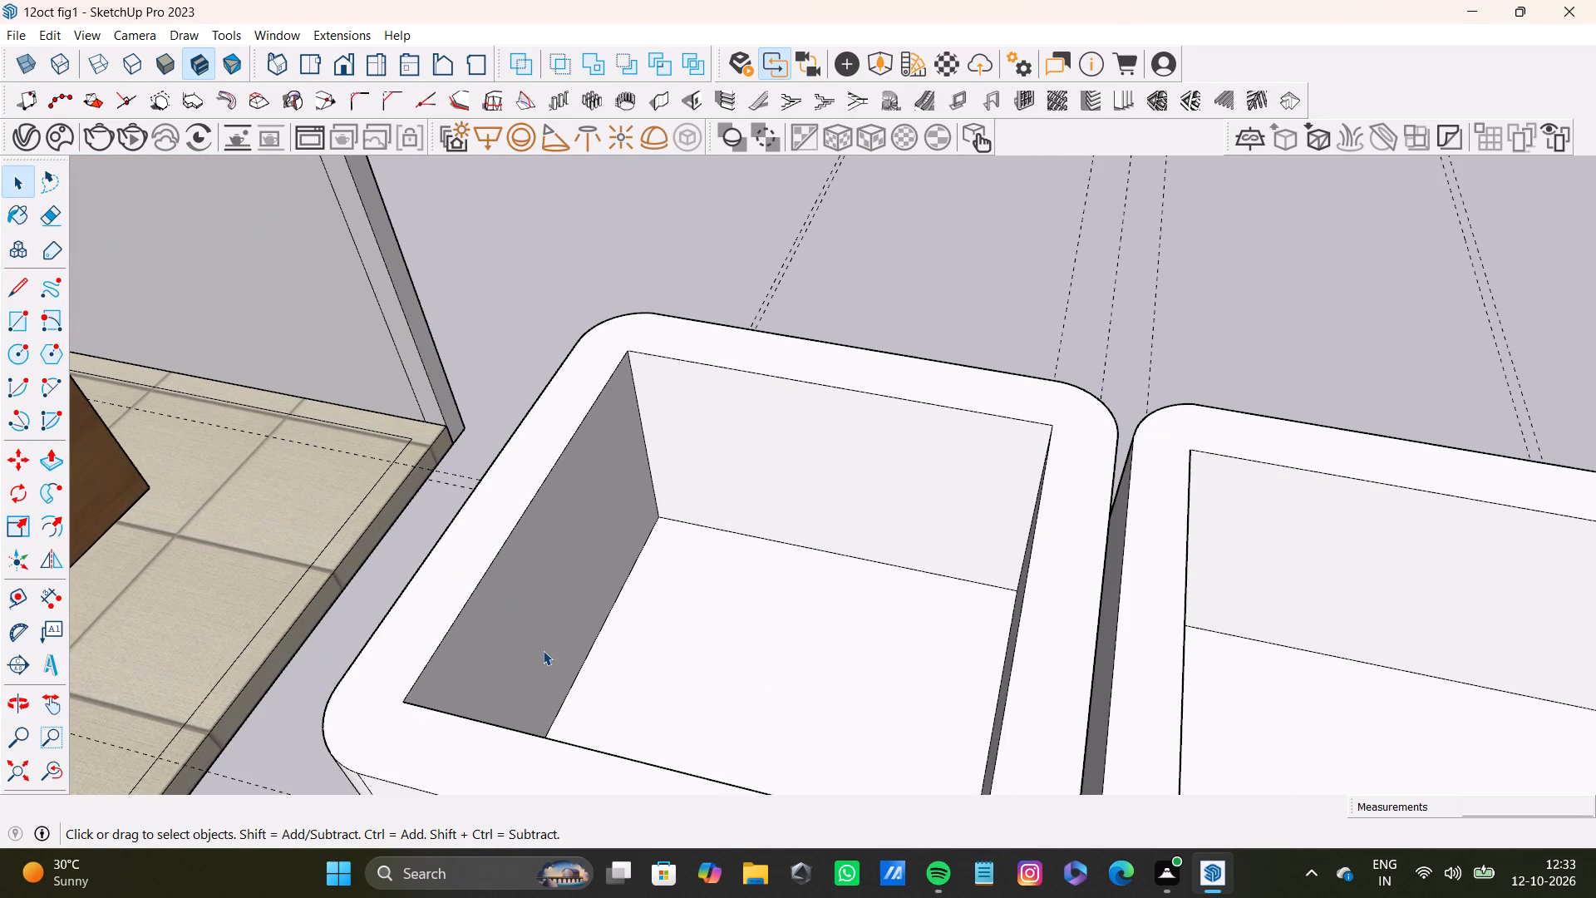
# Examine both hollow boxes on their base next to the desk scene from several angles.
pyautogui.scroll(-9, 840, 489)
pyautogui.moveTo(928, 592); pyautogui.dragTo(1231, 560, button='middle')
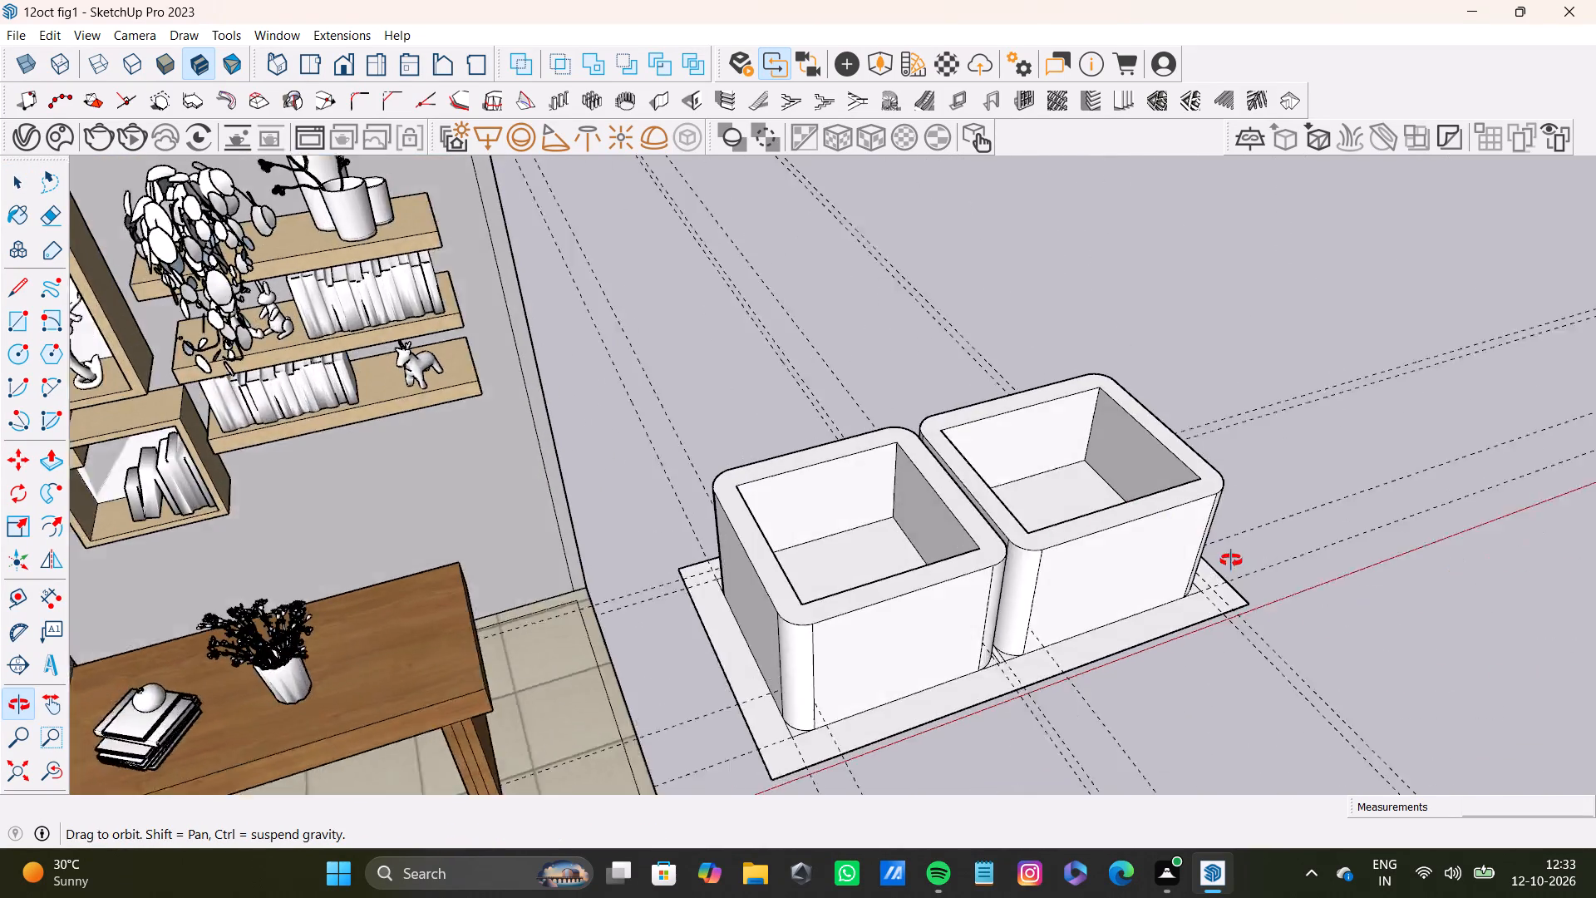
pyautogui.moveTo(1231, 560); pyautogui.dragTo(1235, 567, button='middle')
pyautogui.scroll(4, 914, 485)
pyautogui.scroll(-7, 1008, 464)
pyautogui.moveTo(1025, 492); pyautogui.dragTo(1268, 451, button='middle')
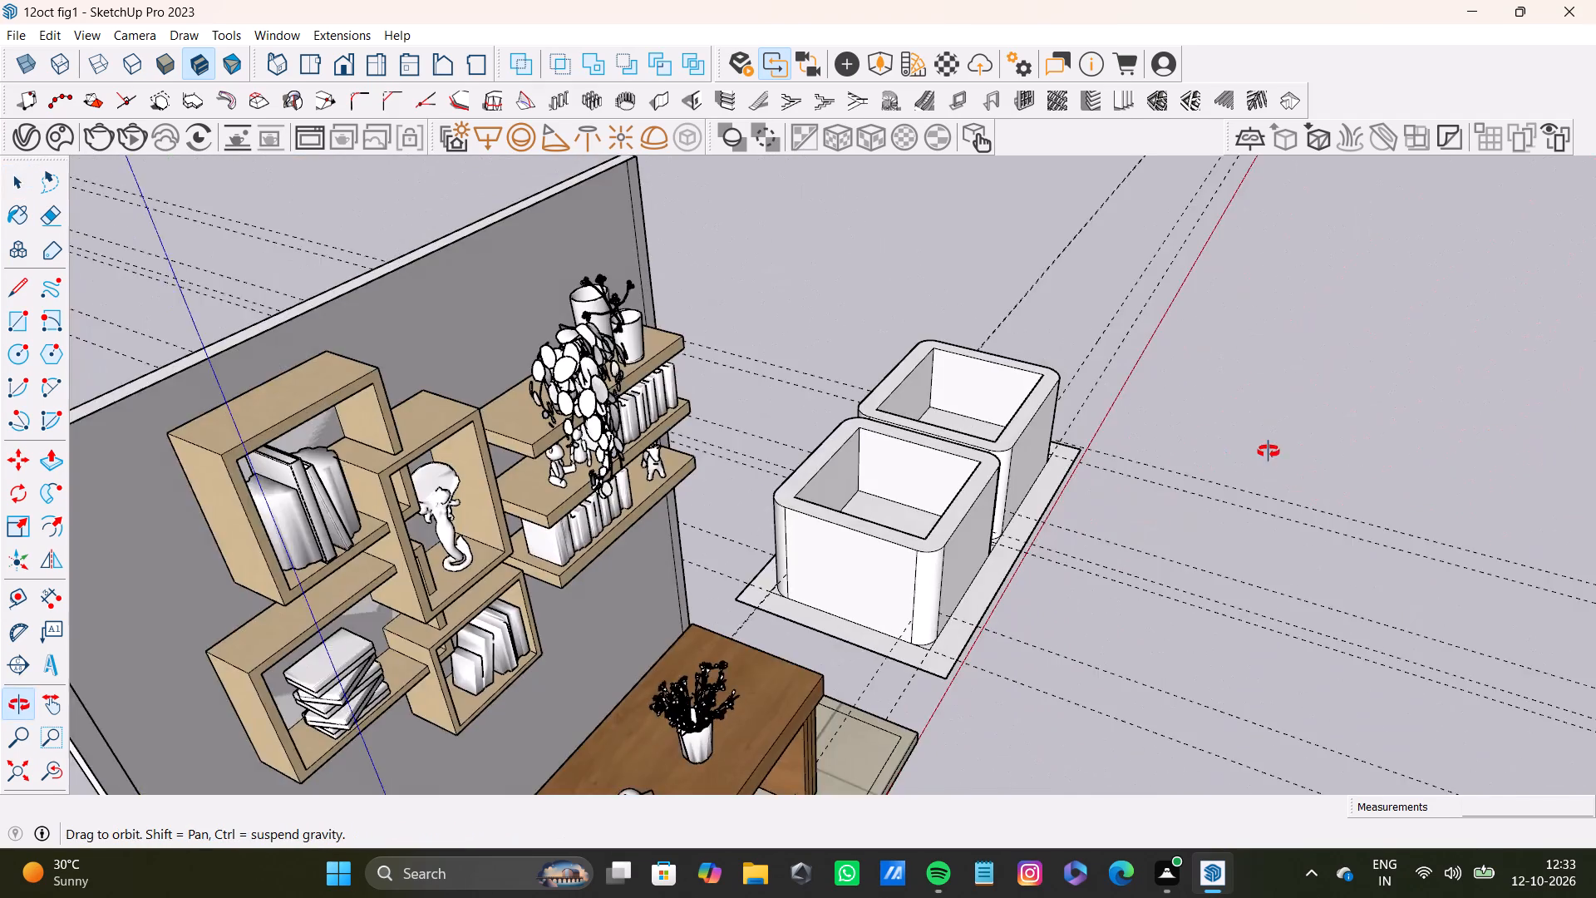
pyautogui.moveTo(1268, 451); pyautogui.dragTo(1004, 521, button='middle')
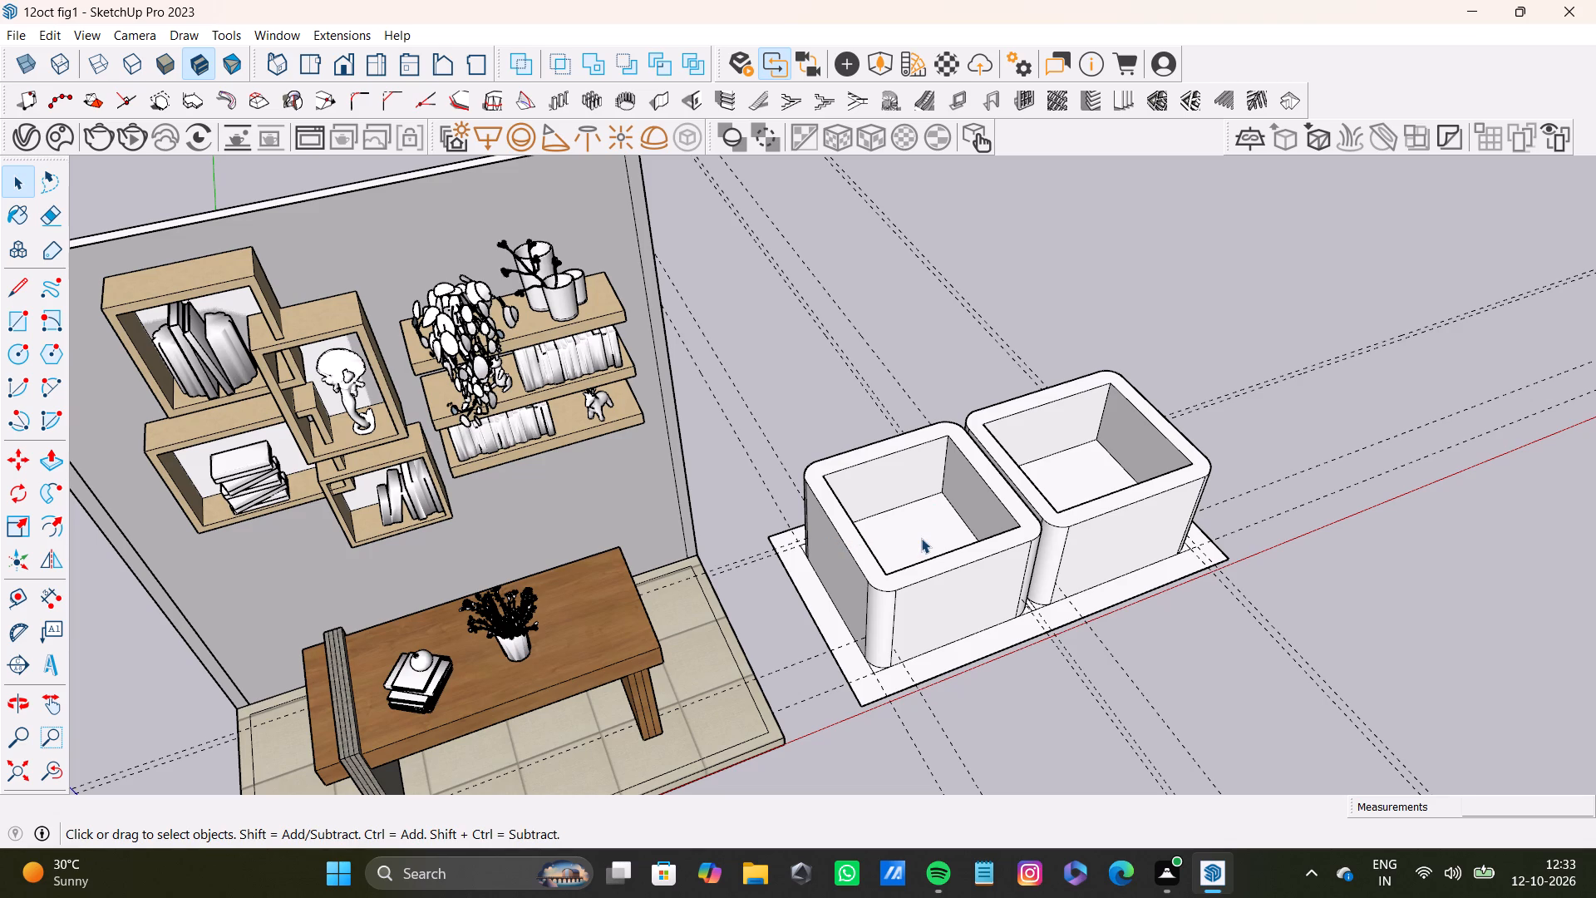
pyautogui.scroll(8, 943, 527)
pyautogui.scroll(-9, 959, 504)
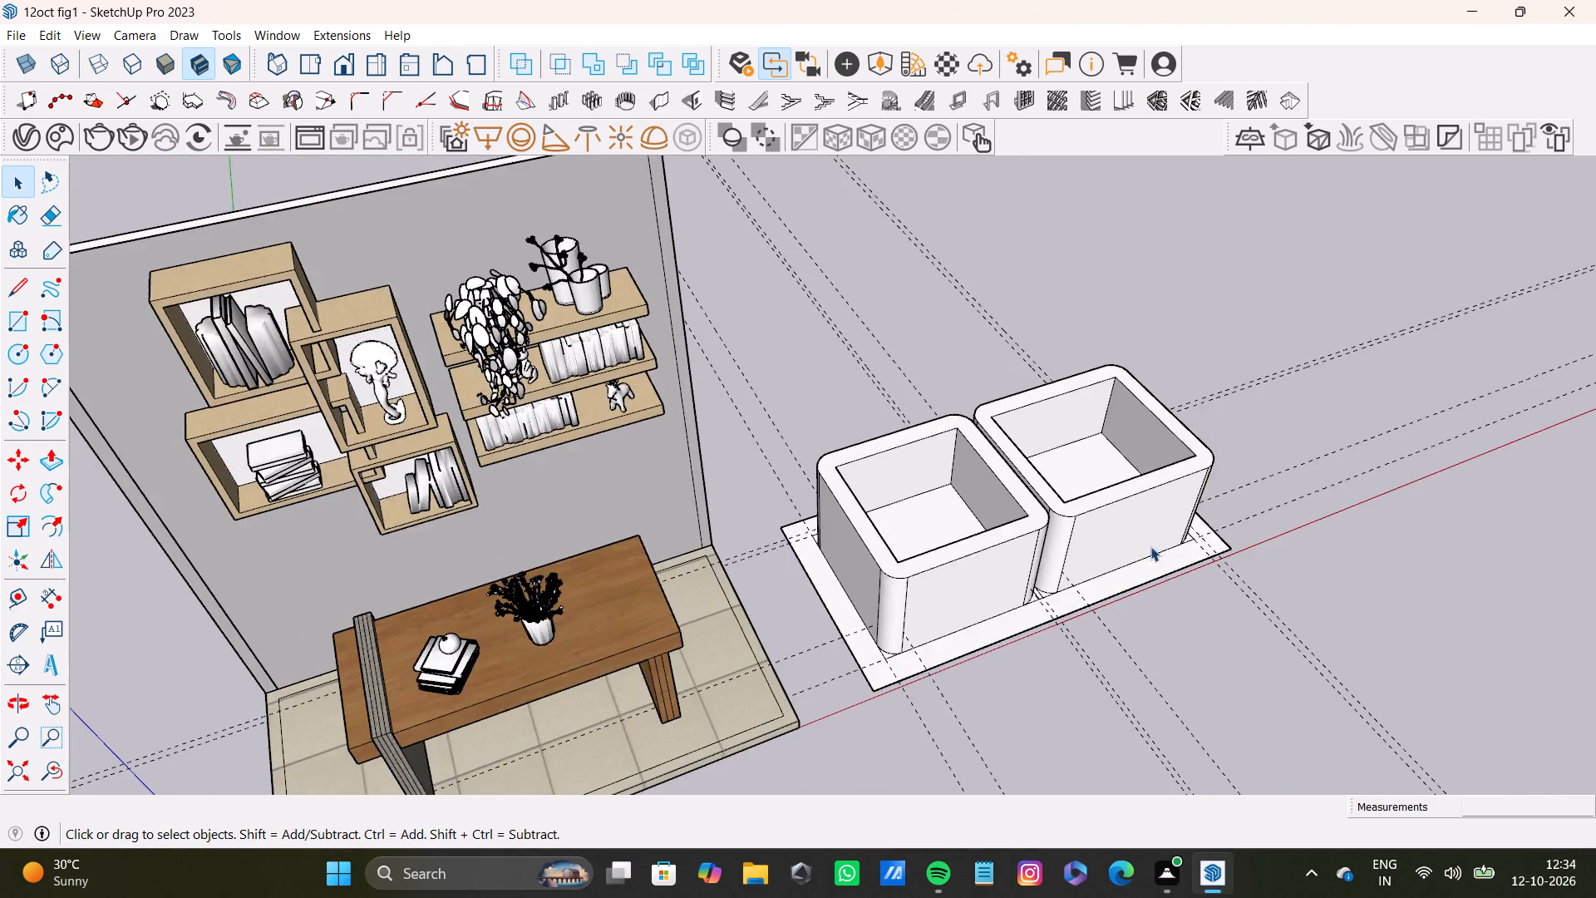
pyautogui.moveTo(1151, 546); pyautogui.dragTo(907, 535, button='middle')
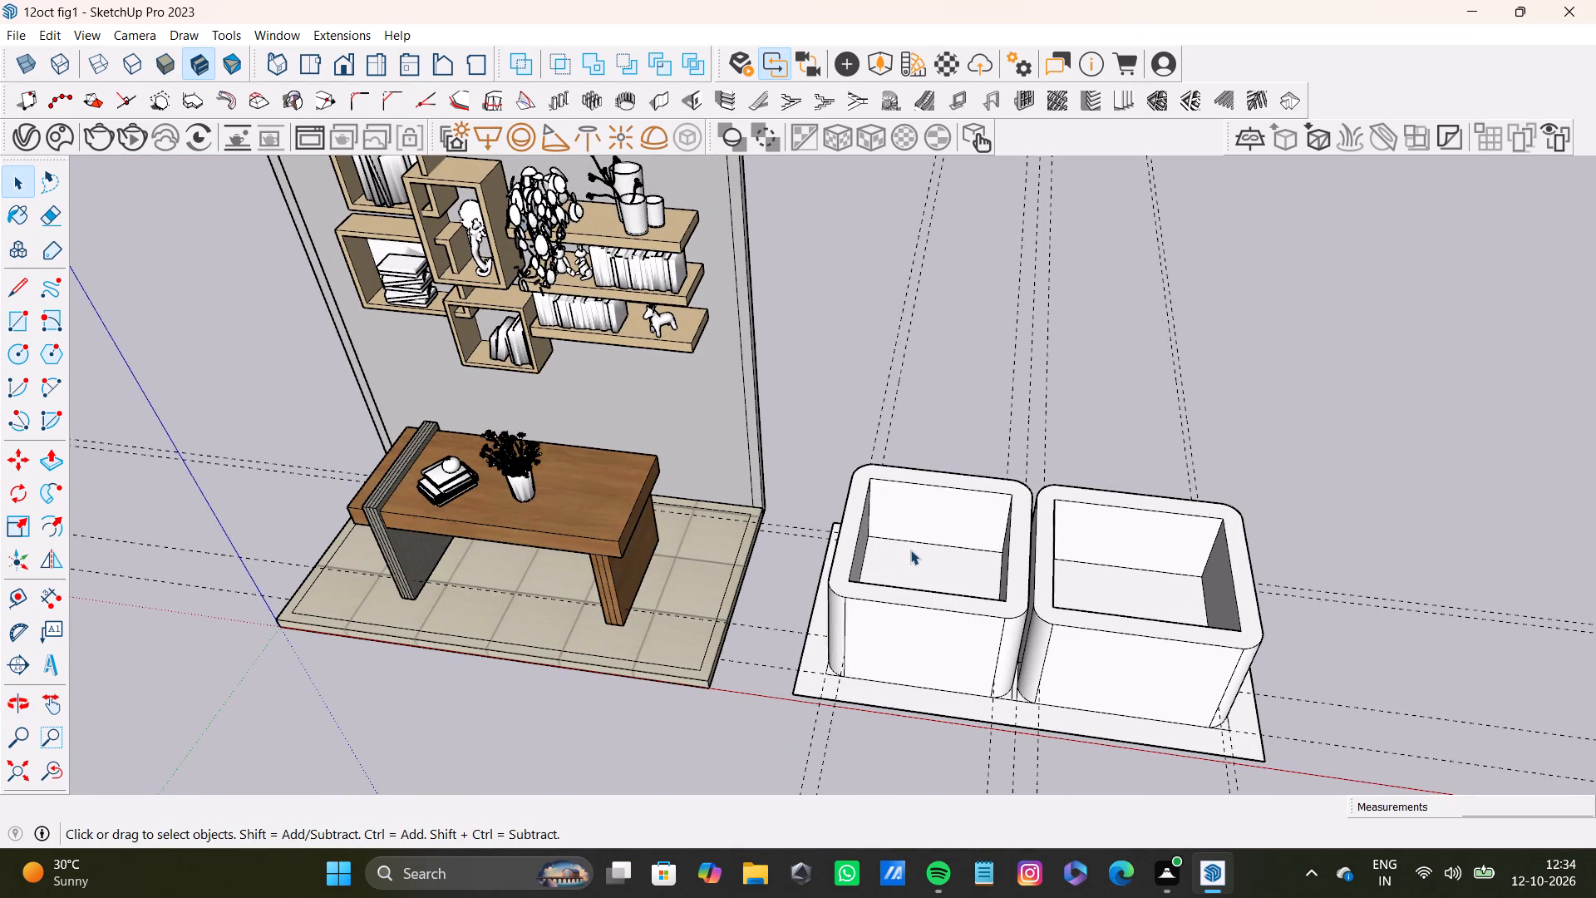
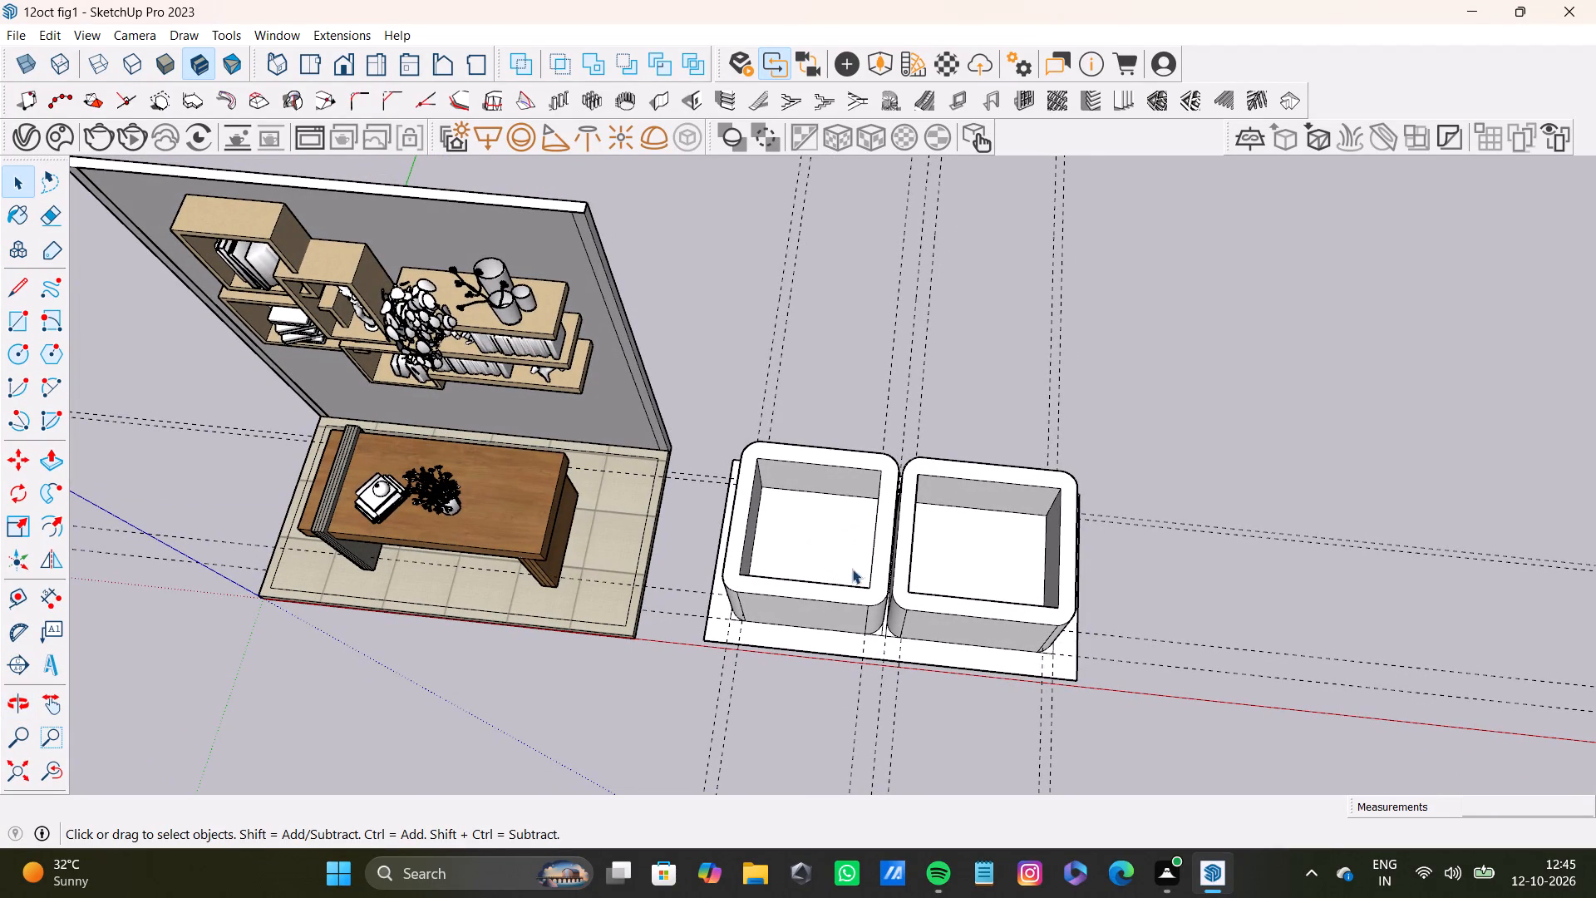
# Draw a narrow vertical rectangle, 2' 4 3/8" by about 7/16", at the desk-side end of the nearer box's front face.
pyautogui.scroll(3, 977, 609)
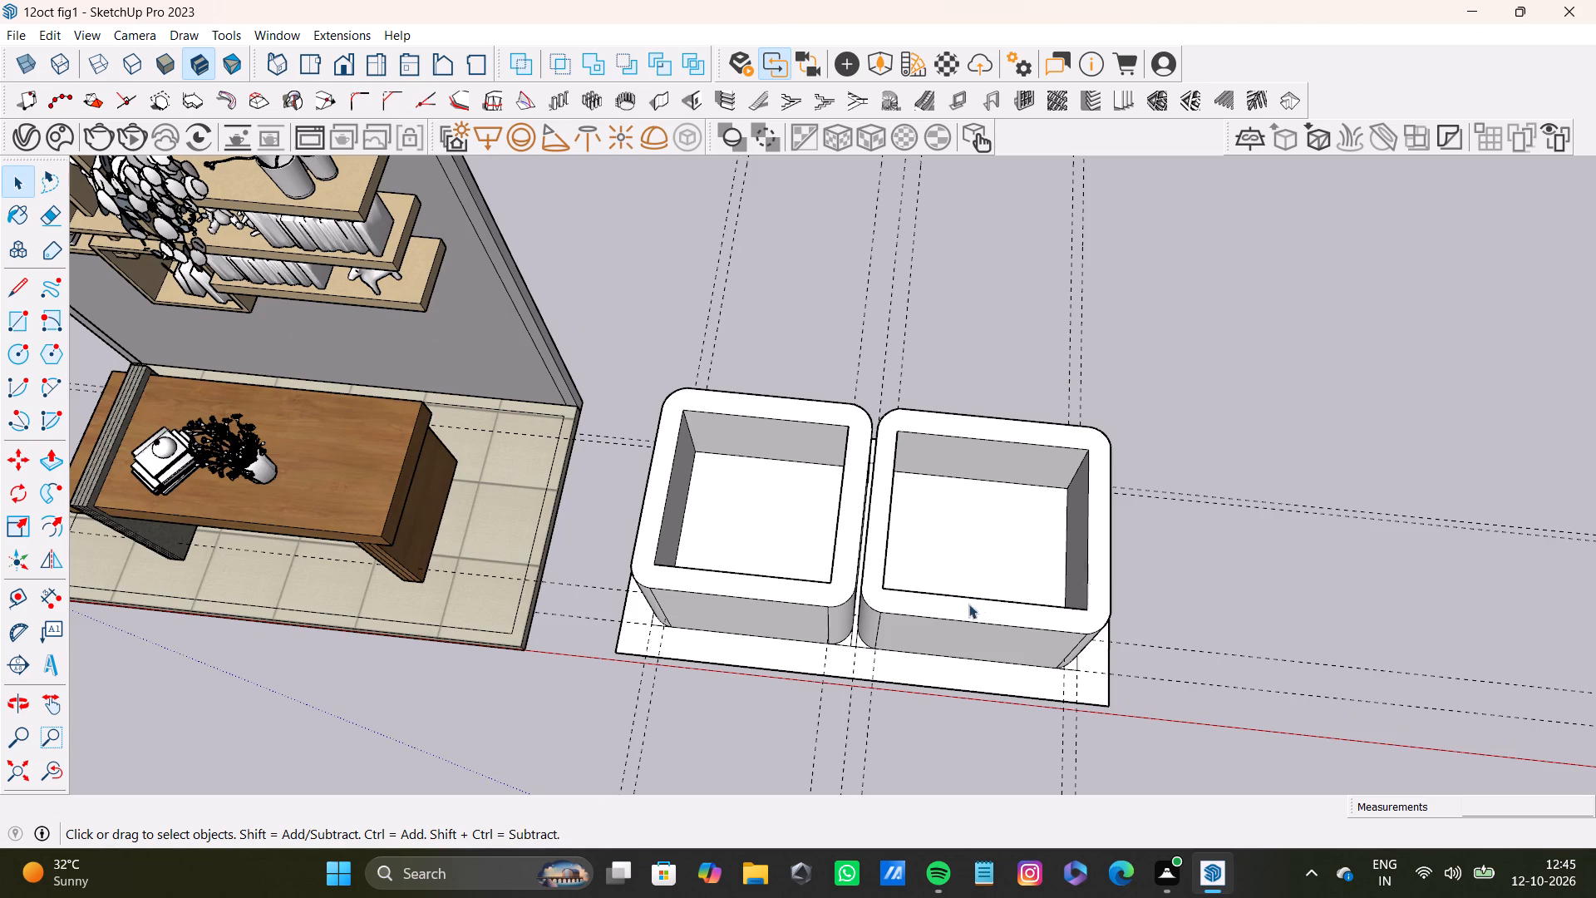
pyautogui.scroll(7, 867, 552)
pyautogui.scroll(-9, 786, 508)
pyautogui.moveTo(703, 562); pyautogui.dragTo(744, 298, button='middle')
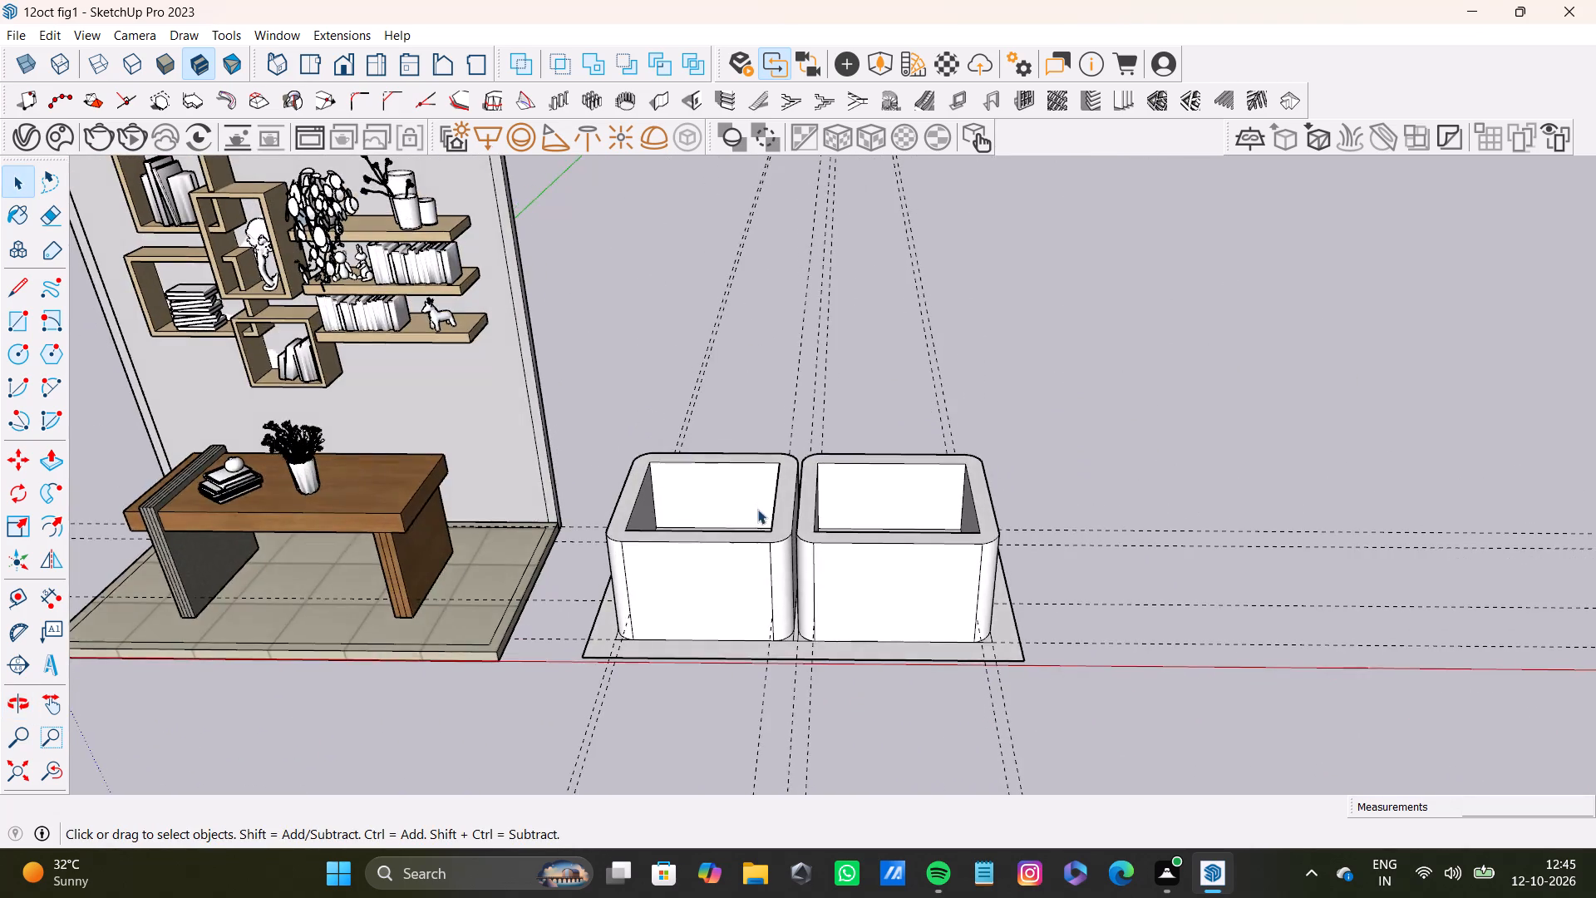
pyautogui.scroll(-8, 762, 509)
pyautogui.moveTo(817, 669); pyautogui.dragTo(803, 489, button='middle')
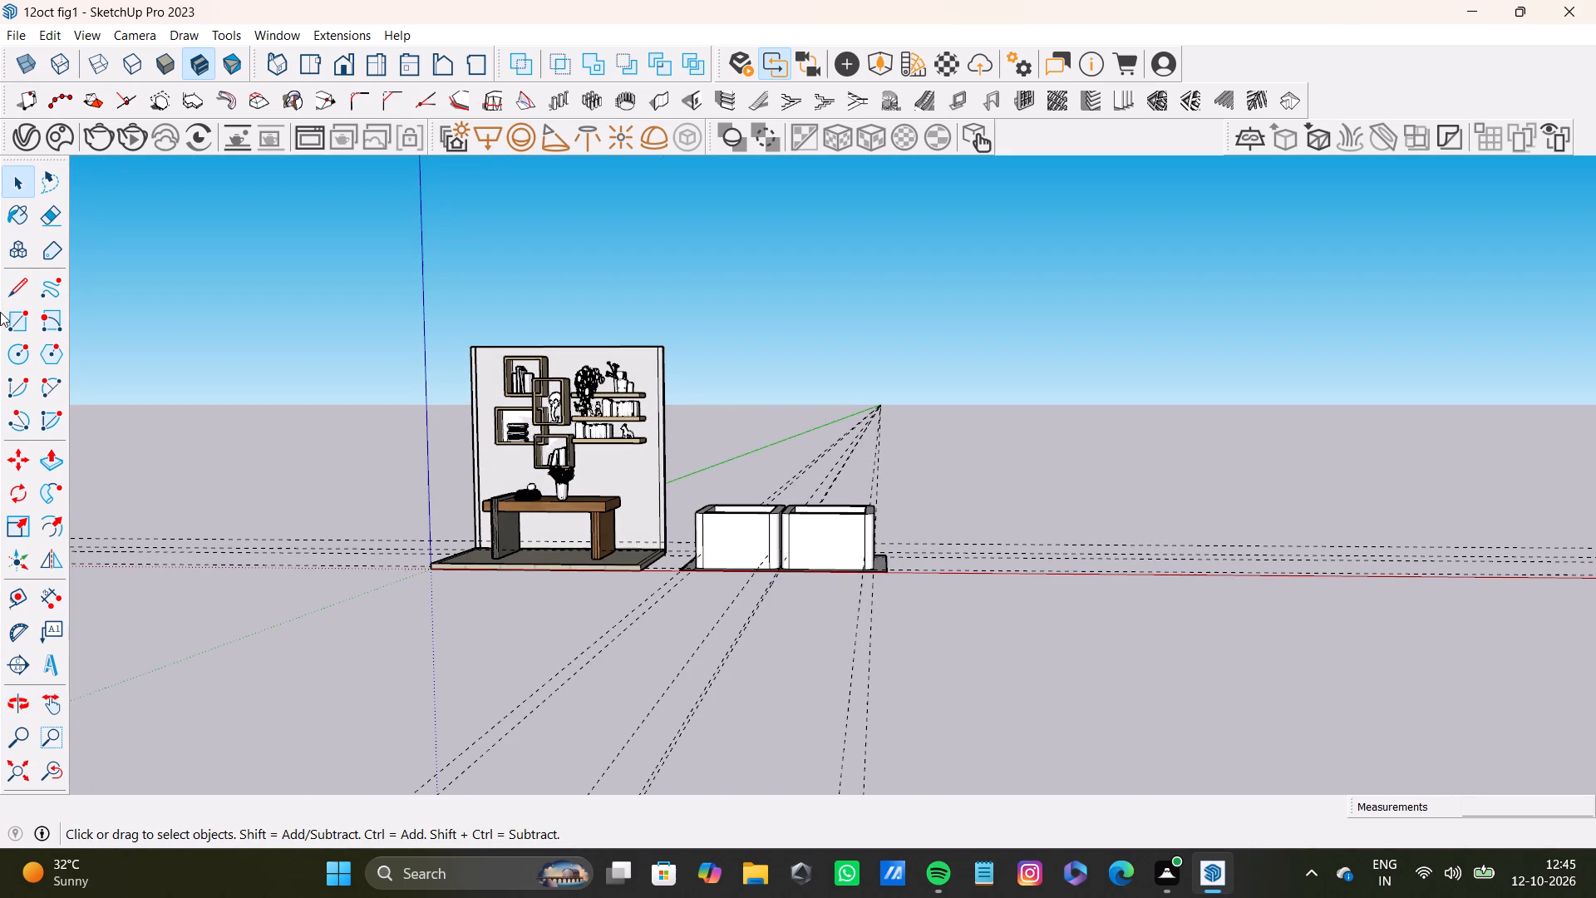
pyautogui.click(13, 315)
pyautogui.scroll(16, 771, 521)
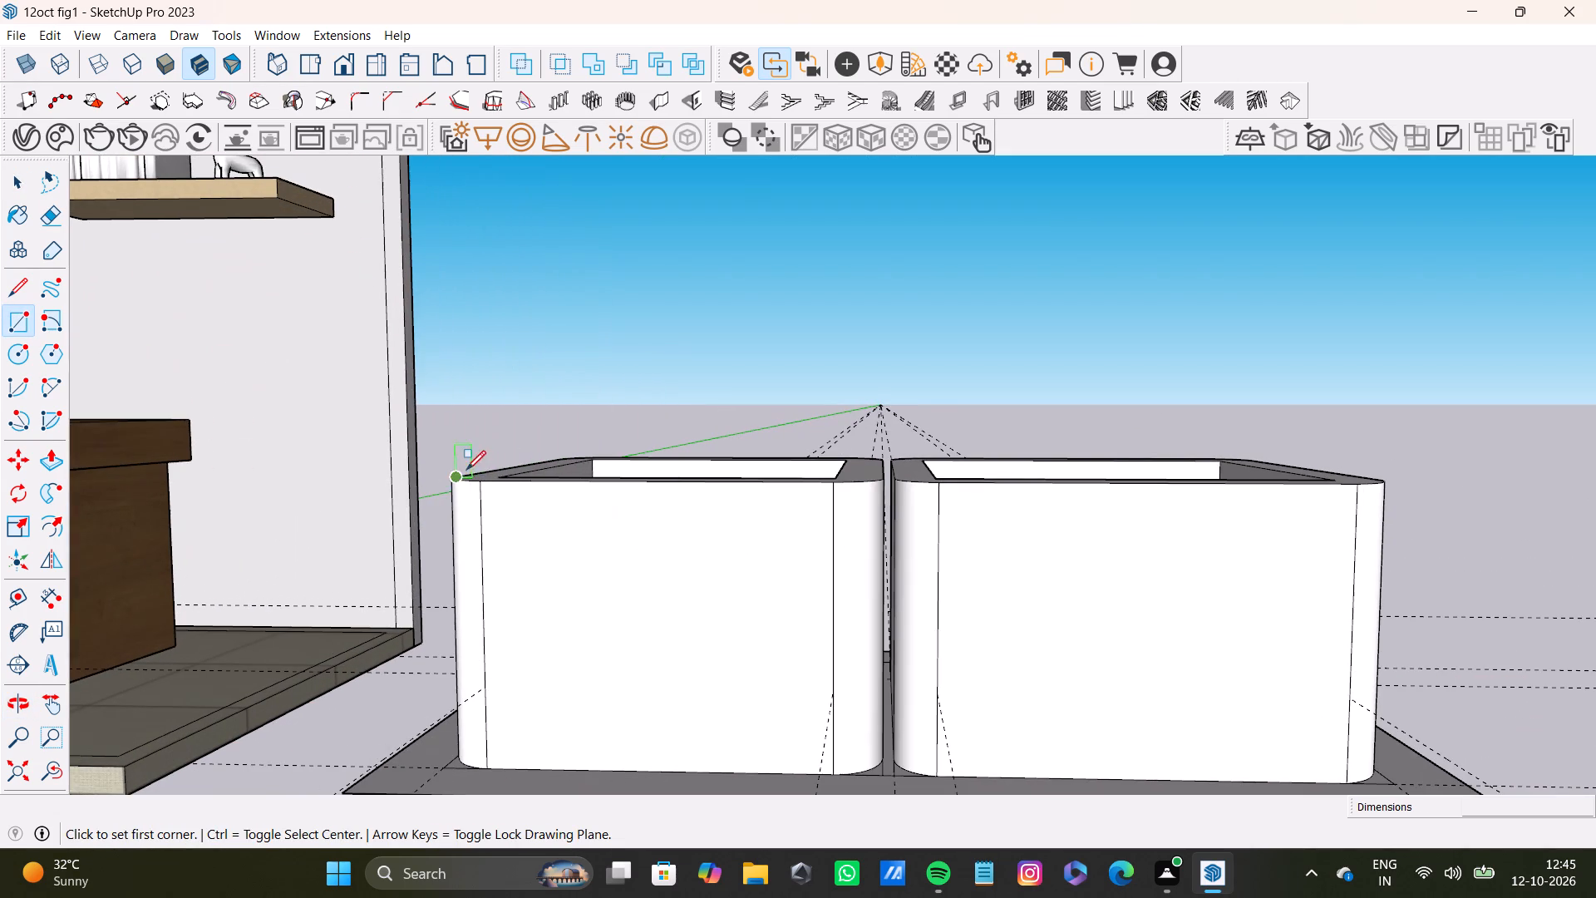
pyautogui.click(485, 486)
pyautogui.scroll(-3, 644, 573)
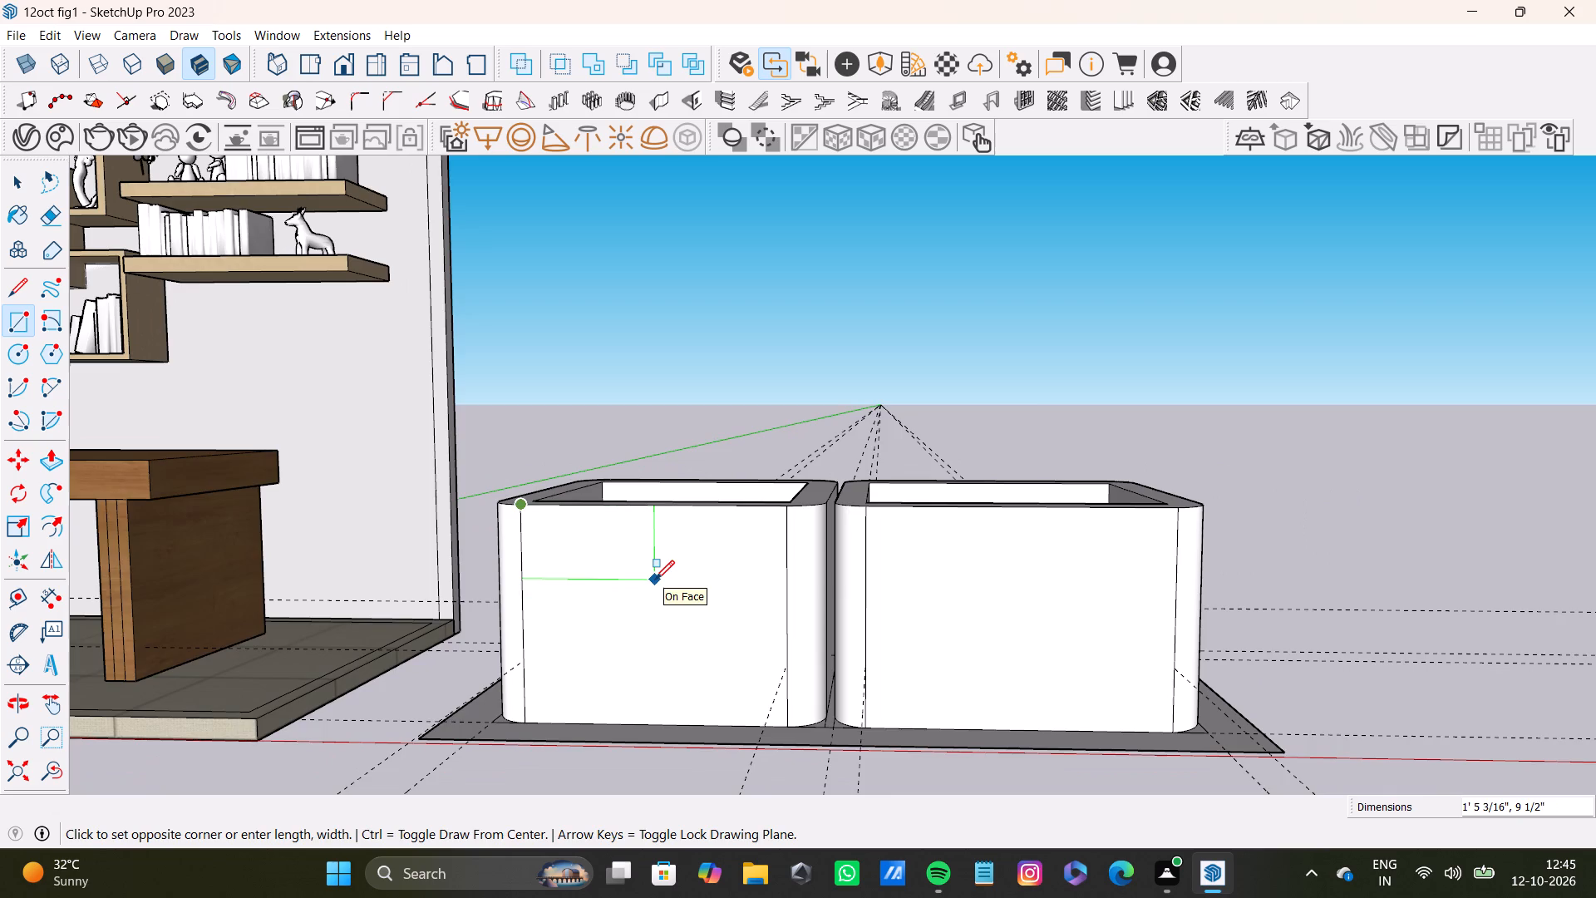
pyautogui.scroll(-3, 651, 582)
pyautogui.keyDown('shift'); pyautogui.moveTo(660, 604); pyautogui.dragTo(655, 630, button='middle'); pyautogui.keyUp('shift')
pyautogui.scroll(7, 652, 630)
pyautogui.keyDown('shift'); pyautogui.moveTo(623, 627); pyautogui.dragTo(608, 534, button='middle'); pyautogui.keyUp('shift')
pyautogui.scroll(10, 469, 662)
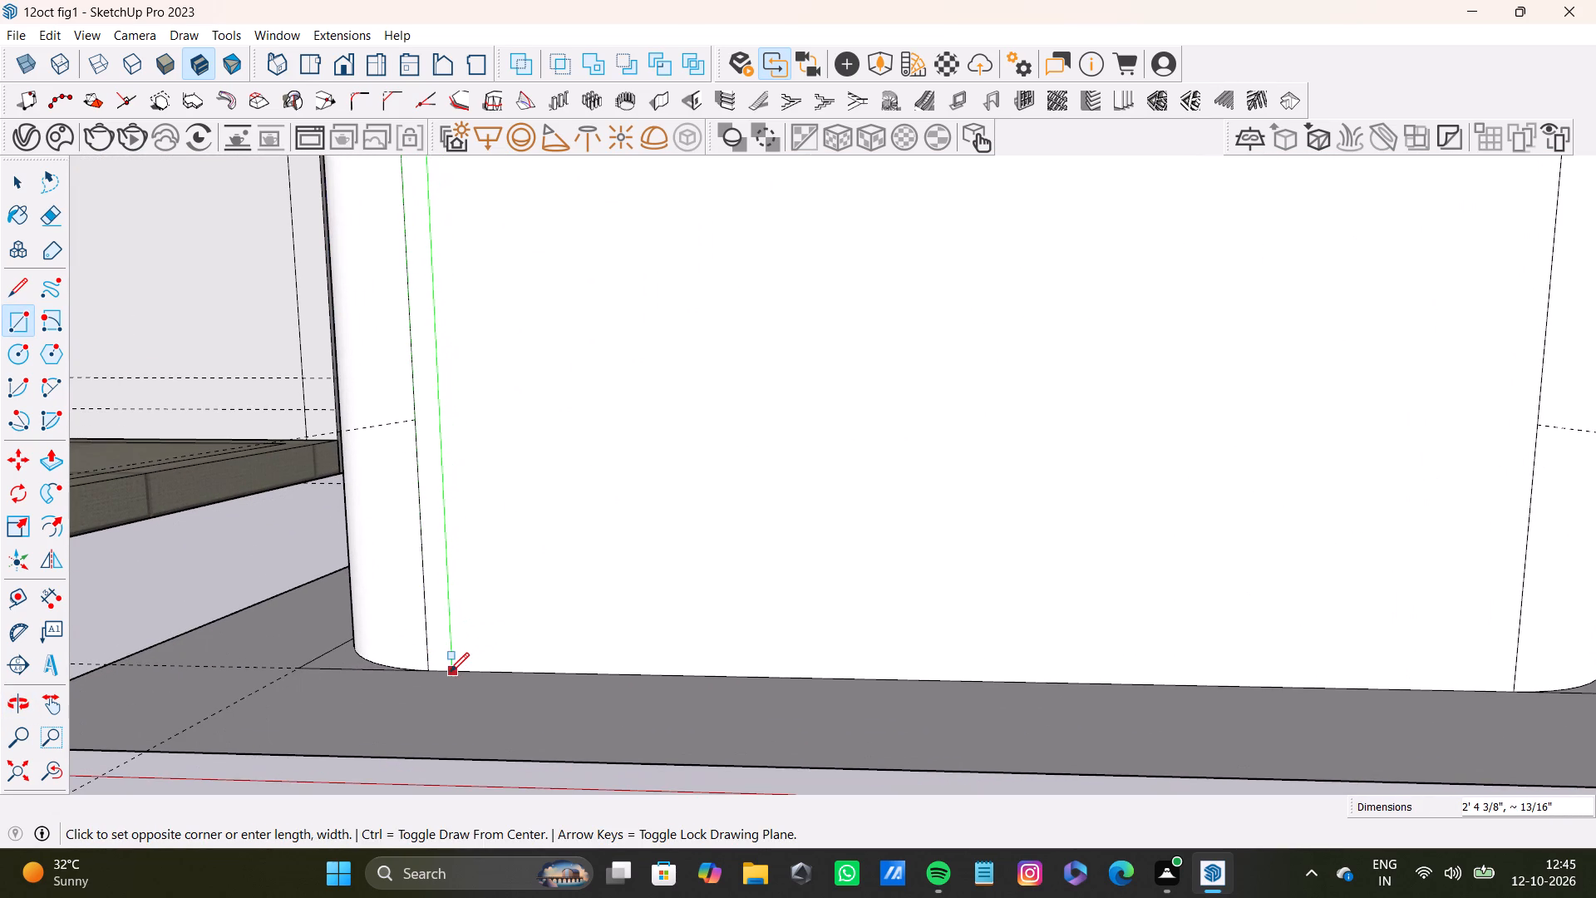
pyautogui.click(442, 672)
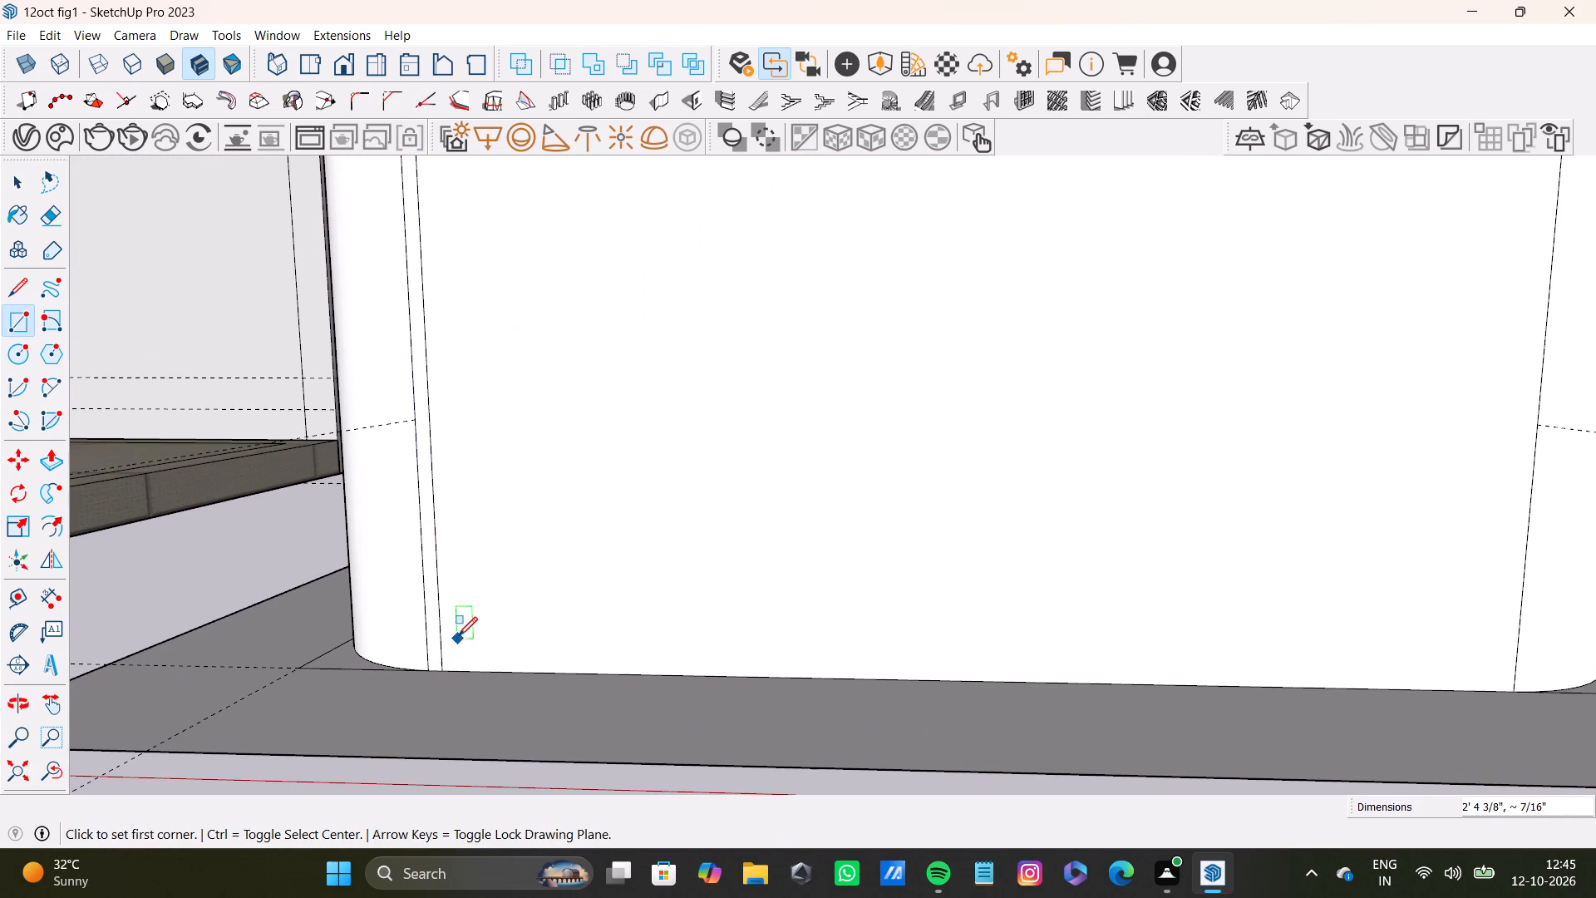
# Push/Pull the narrow strip on the box's front face outward by about 11/16".
pyautogui.scroll(-4, 461, 624)
pyautogui.keyDown('shift'); pyautogui.moveTo(508, 590); pyautogui.dragTo(456, 708, button='middle'); pyautogui.keyUp('shift')
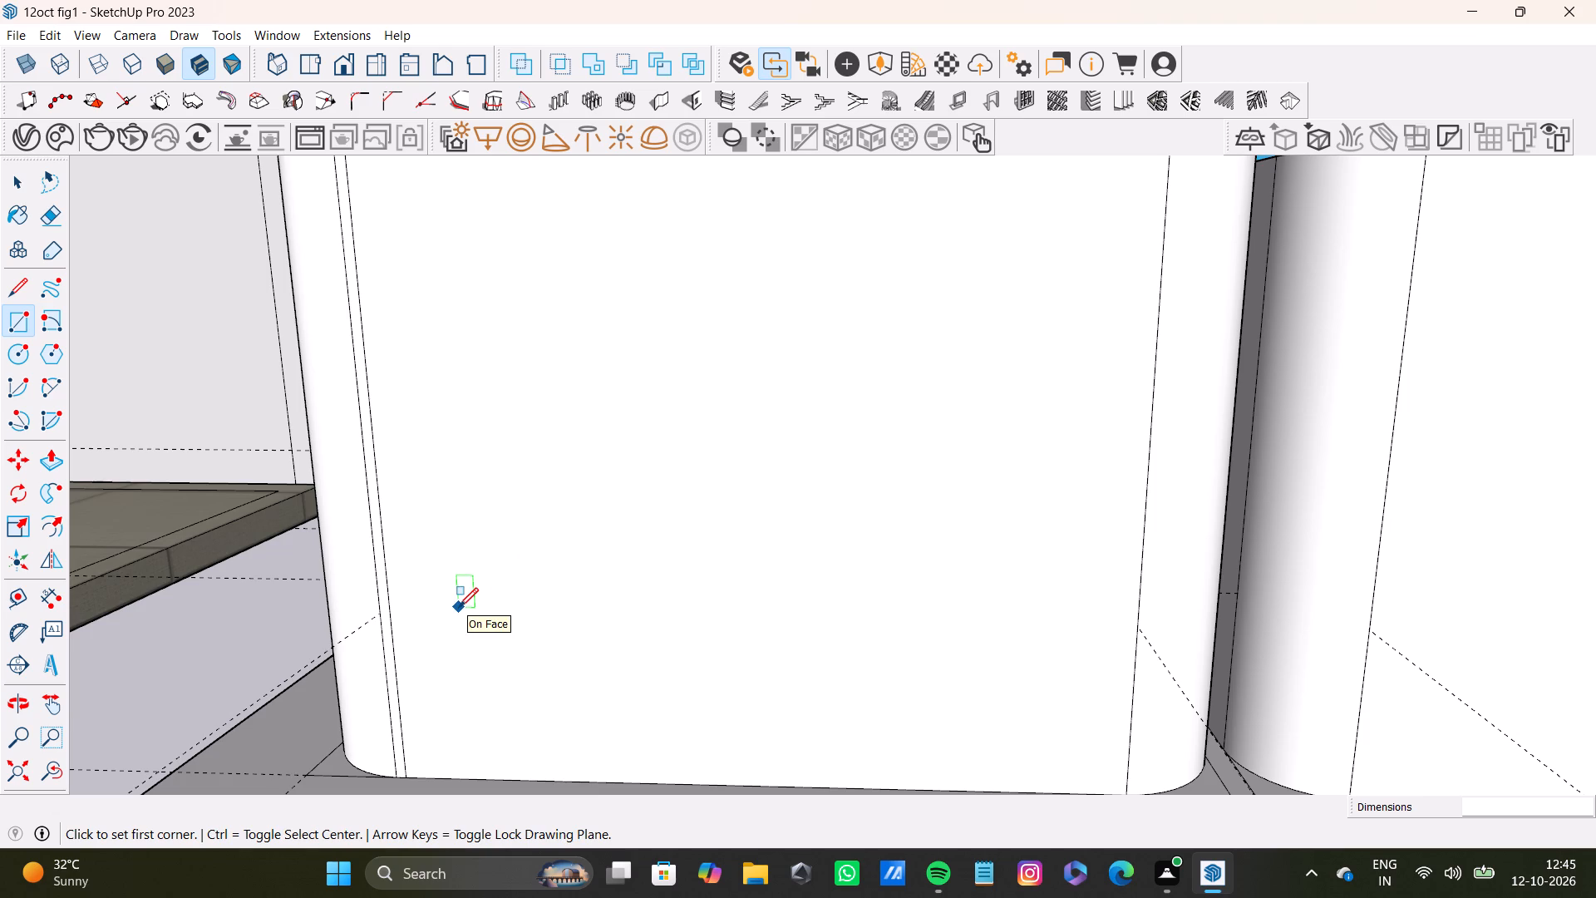
pyautogui.scroll(8, 463, 578)
pyautogui.scroll(-11, 367, 501)
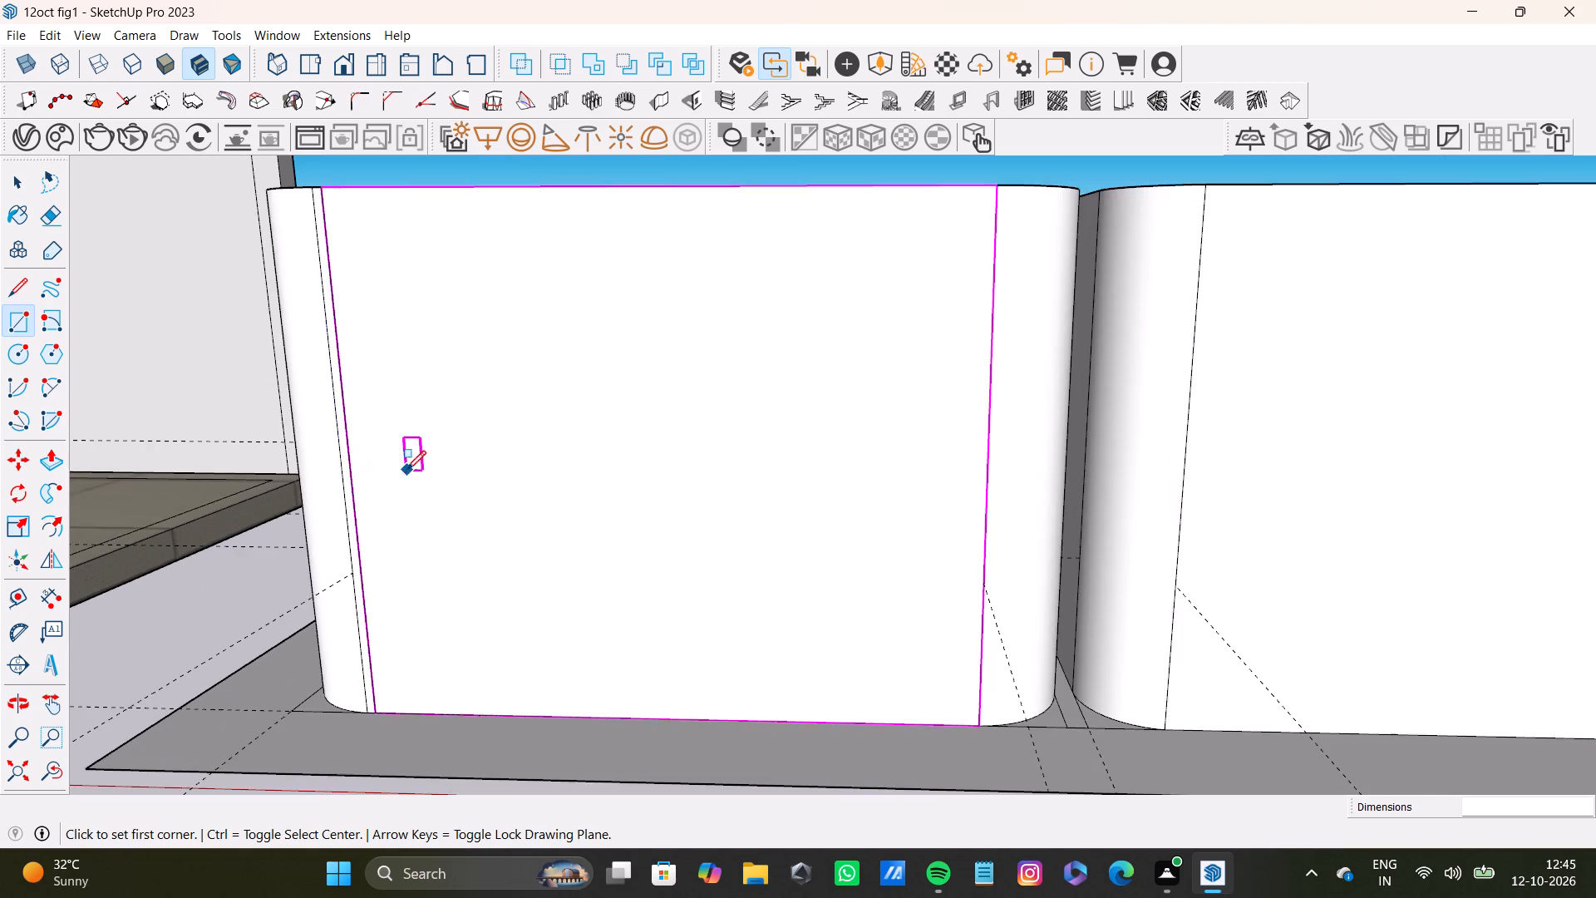
pyautogui.keyDown('shift'); pyautogui.moveTo(410, 471); pyautogui.dragTo(480, 691, button='middle'); pyautogui.keyUp('shift')
pyautogui.scroll(11, 418, 560)
pyautogui.press('space')
pyautogui.click(384, 410)
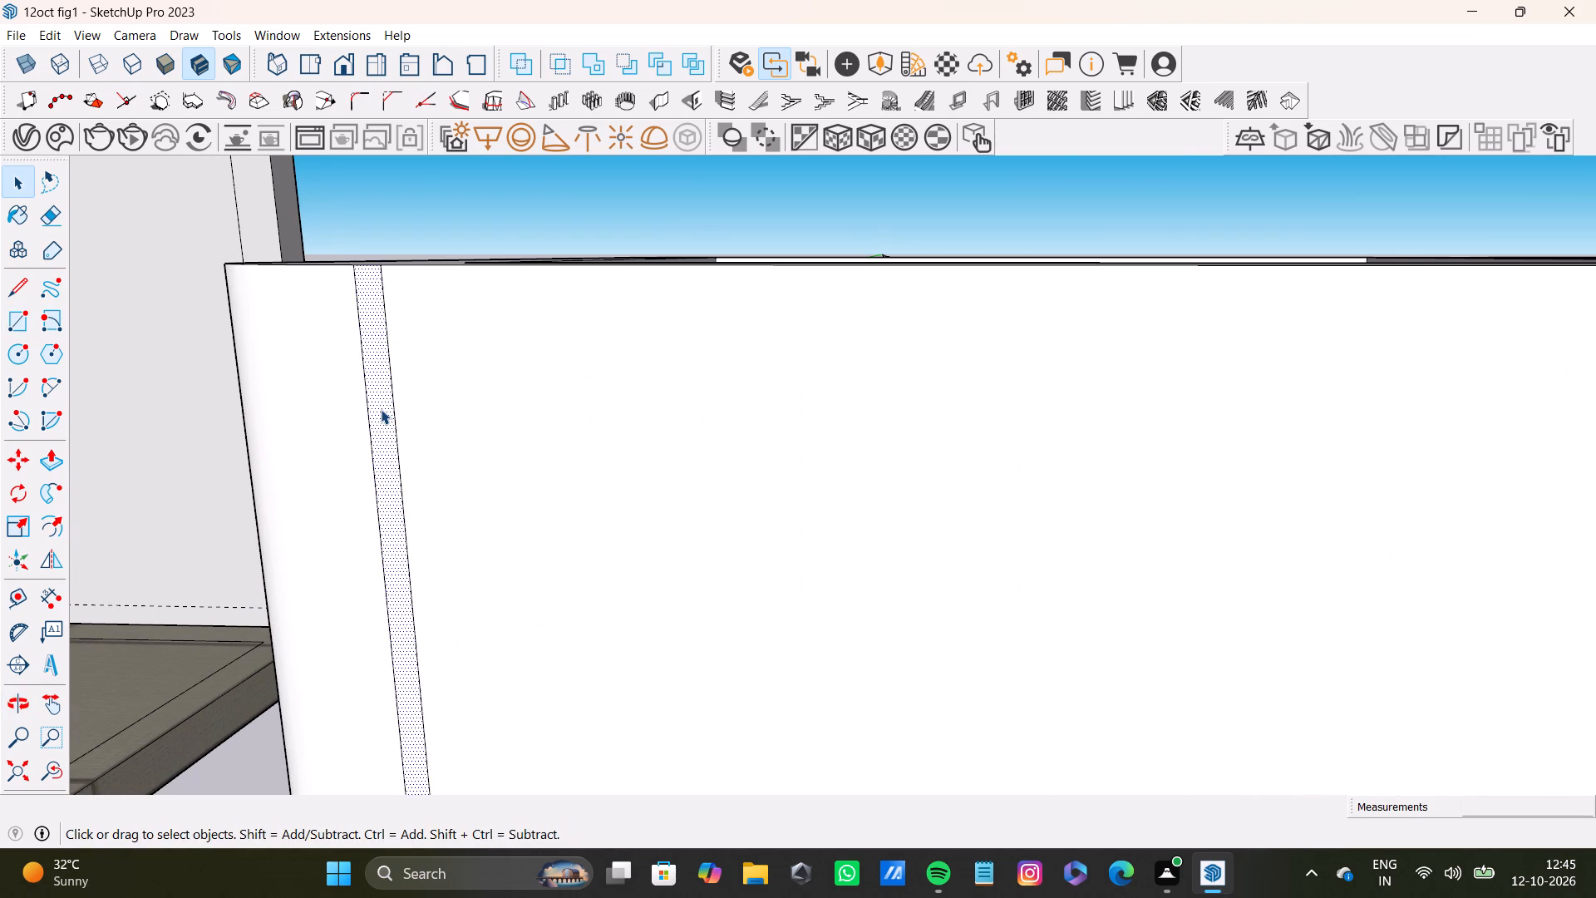
pyautogui.press('p')
pyautogui.moveTo(381, 409); pyautogui.dragTo(362, 419)
pyautogui.scroll(-7, 366, 417)
pyautogui.moveTo(416, 381); pyautogui.dragTo(416, 571, button='middle')
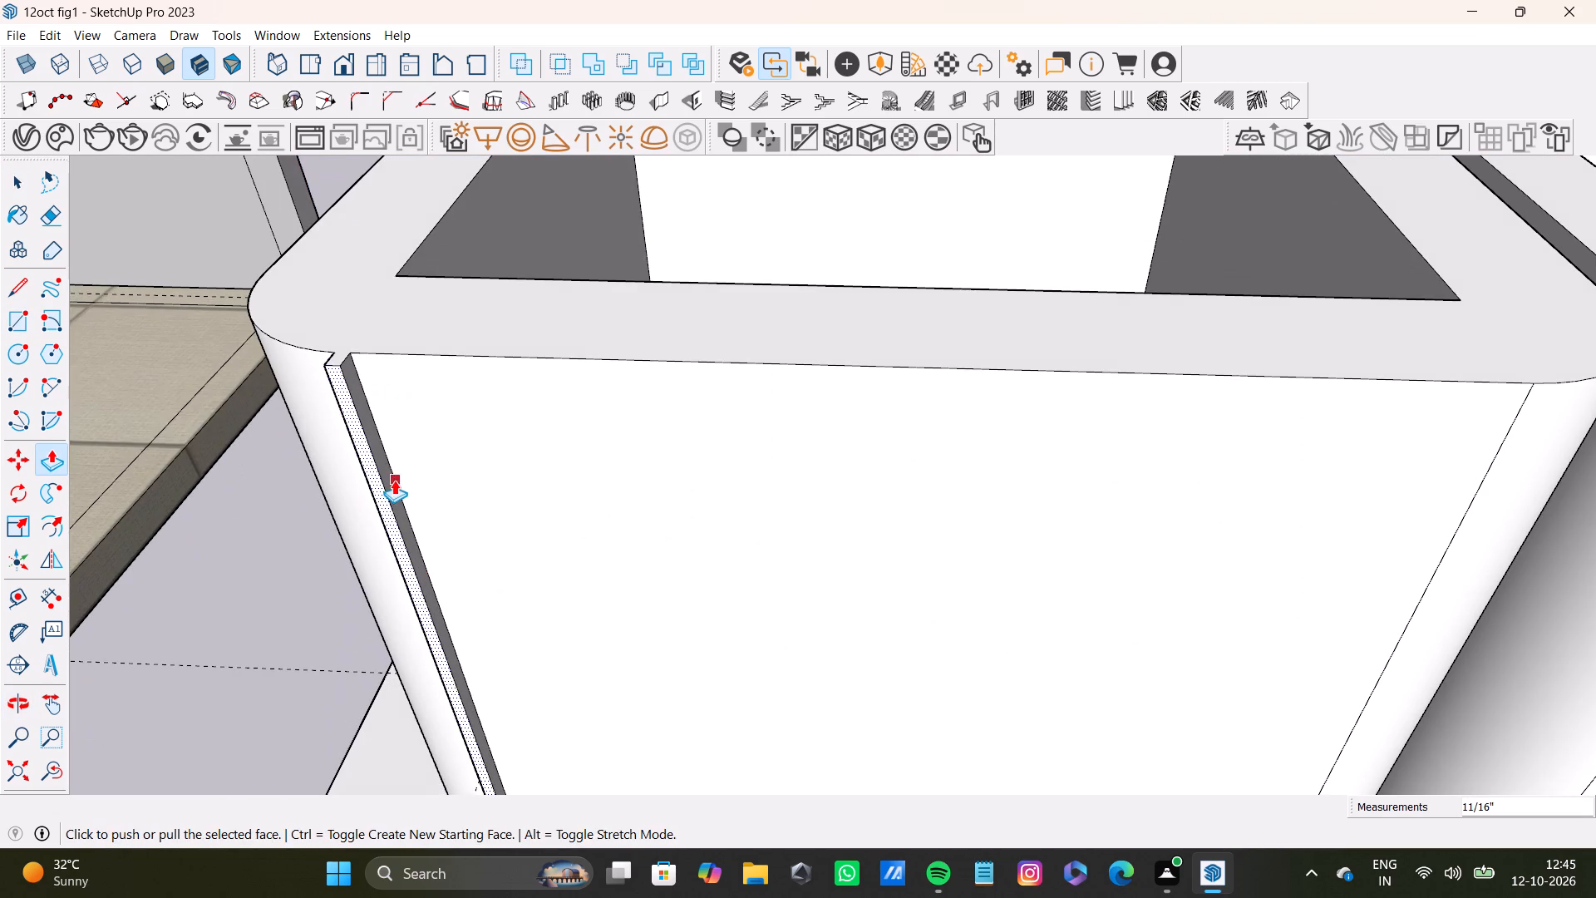
# Draw a line of about 7/16" closing the strip's top face where it meets the box rim.
pyautogui.press('l')
pyautogui.scroll(7, 367, 439)
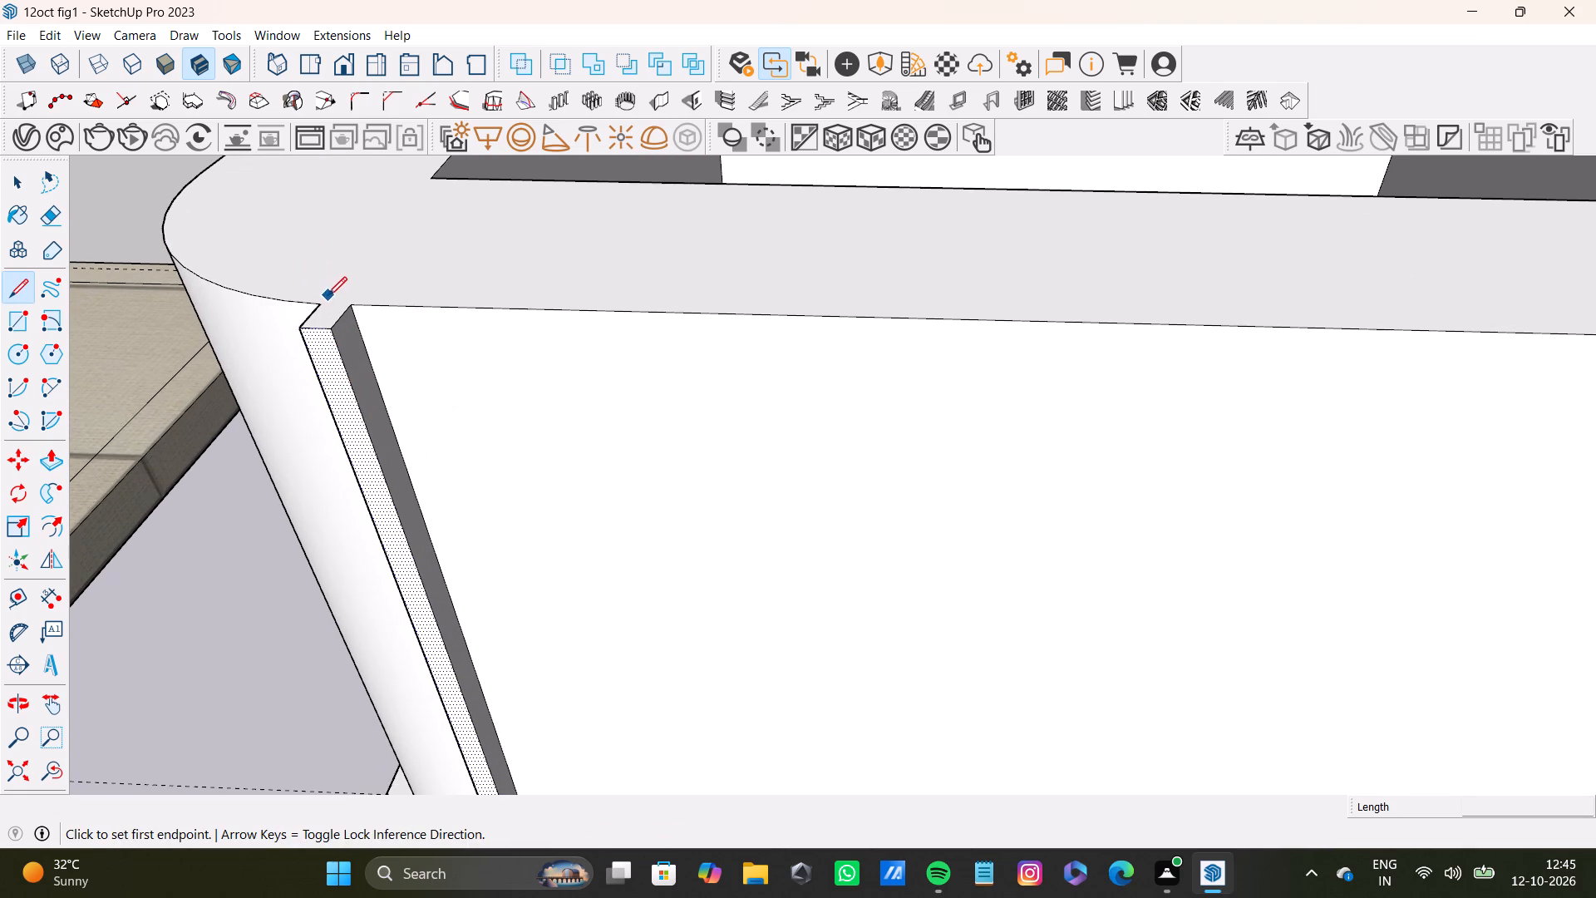
pyautogui.click(323, 301)
pyautogui.click(348, 303)
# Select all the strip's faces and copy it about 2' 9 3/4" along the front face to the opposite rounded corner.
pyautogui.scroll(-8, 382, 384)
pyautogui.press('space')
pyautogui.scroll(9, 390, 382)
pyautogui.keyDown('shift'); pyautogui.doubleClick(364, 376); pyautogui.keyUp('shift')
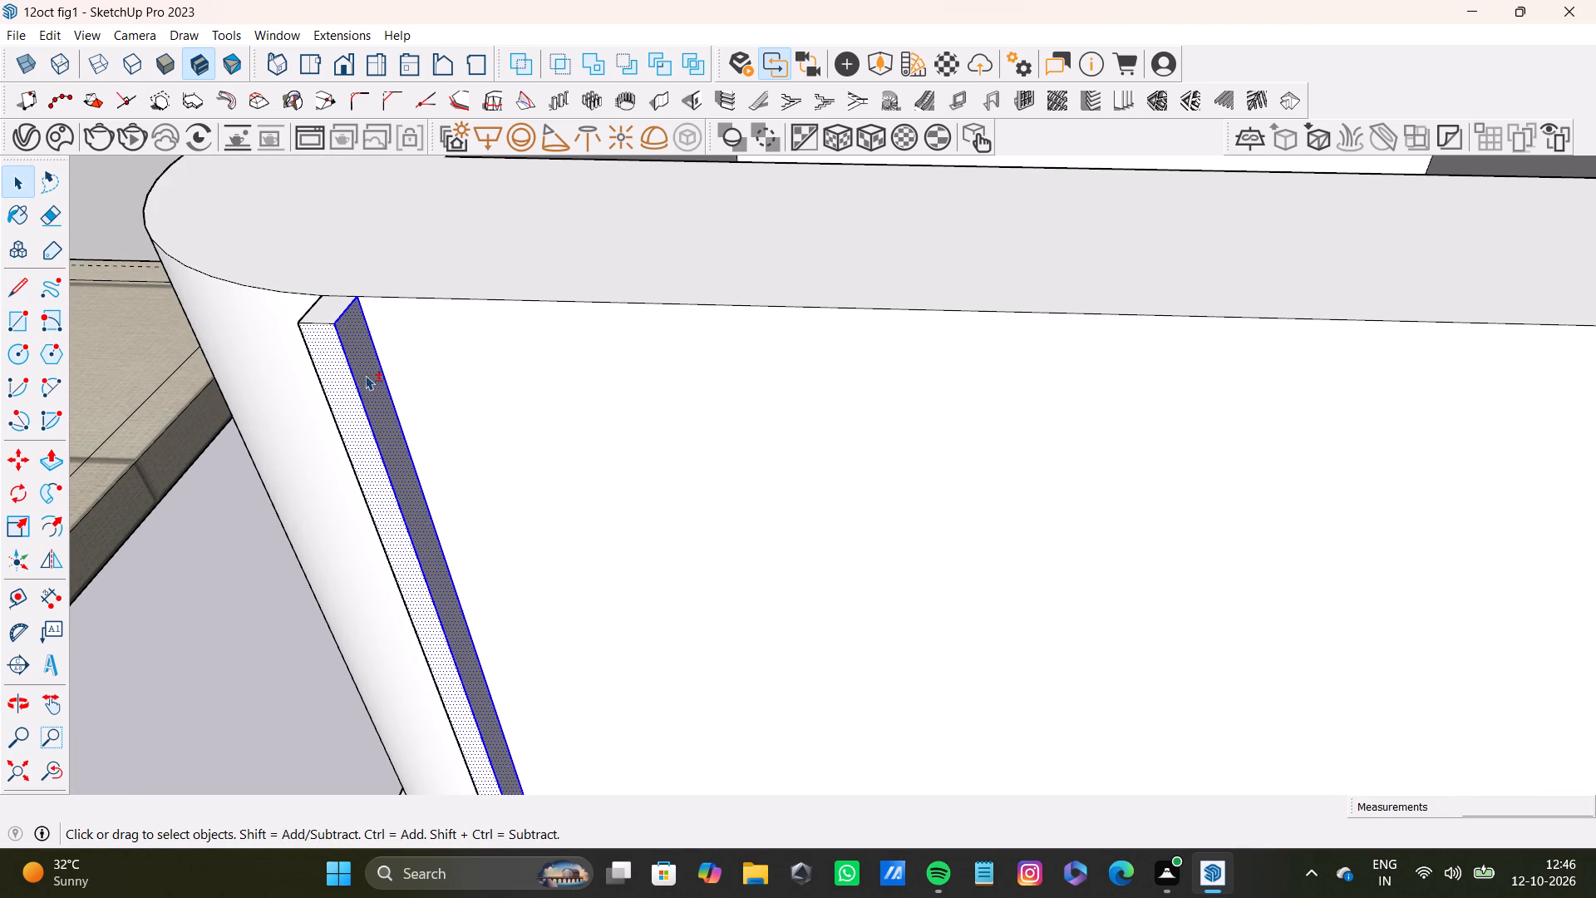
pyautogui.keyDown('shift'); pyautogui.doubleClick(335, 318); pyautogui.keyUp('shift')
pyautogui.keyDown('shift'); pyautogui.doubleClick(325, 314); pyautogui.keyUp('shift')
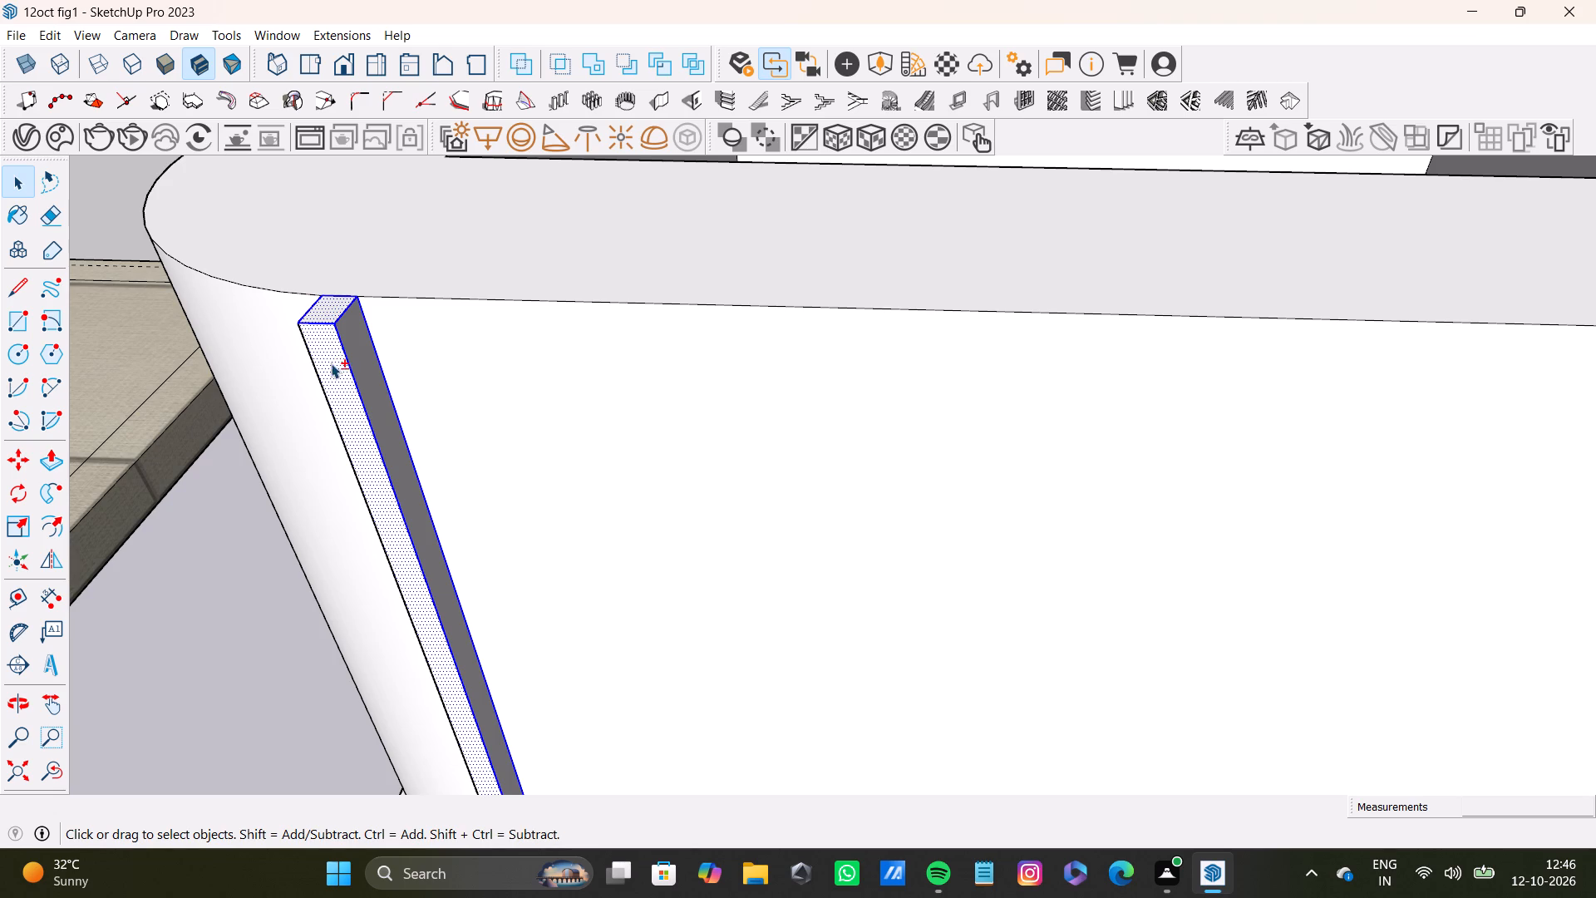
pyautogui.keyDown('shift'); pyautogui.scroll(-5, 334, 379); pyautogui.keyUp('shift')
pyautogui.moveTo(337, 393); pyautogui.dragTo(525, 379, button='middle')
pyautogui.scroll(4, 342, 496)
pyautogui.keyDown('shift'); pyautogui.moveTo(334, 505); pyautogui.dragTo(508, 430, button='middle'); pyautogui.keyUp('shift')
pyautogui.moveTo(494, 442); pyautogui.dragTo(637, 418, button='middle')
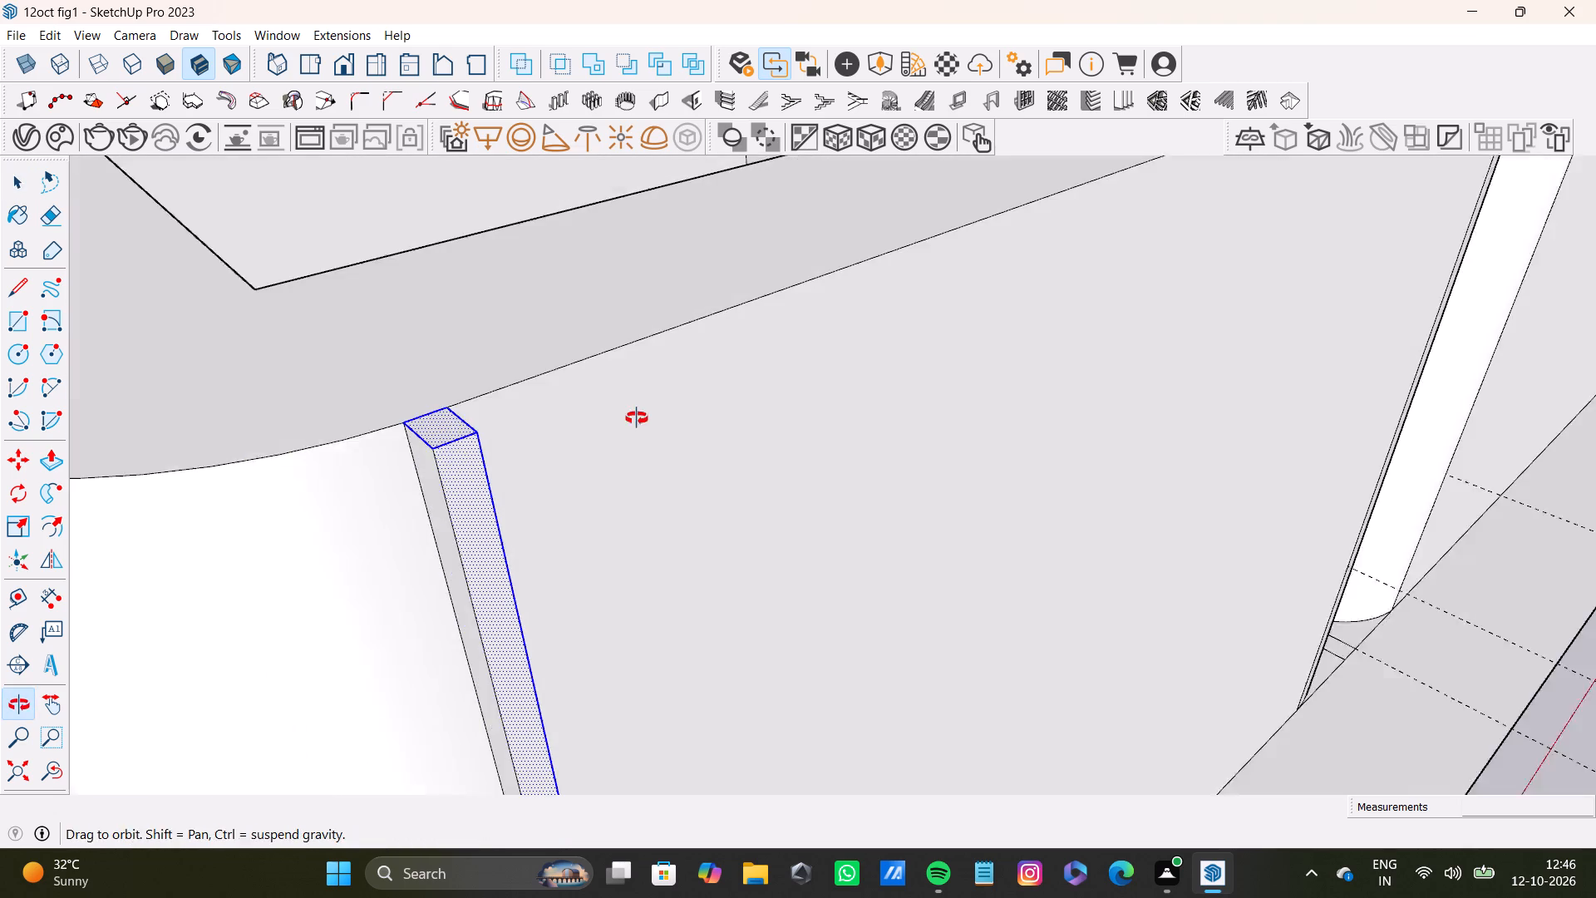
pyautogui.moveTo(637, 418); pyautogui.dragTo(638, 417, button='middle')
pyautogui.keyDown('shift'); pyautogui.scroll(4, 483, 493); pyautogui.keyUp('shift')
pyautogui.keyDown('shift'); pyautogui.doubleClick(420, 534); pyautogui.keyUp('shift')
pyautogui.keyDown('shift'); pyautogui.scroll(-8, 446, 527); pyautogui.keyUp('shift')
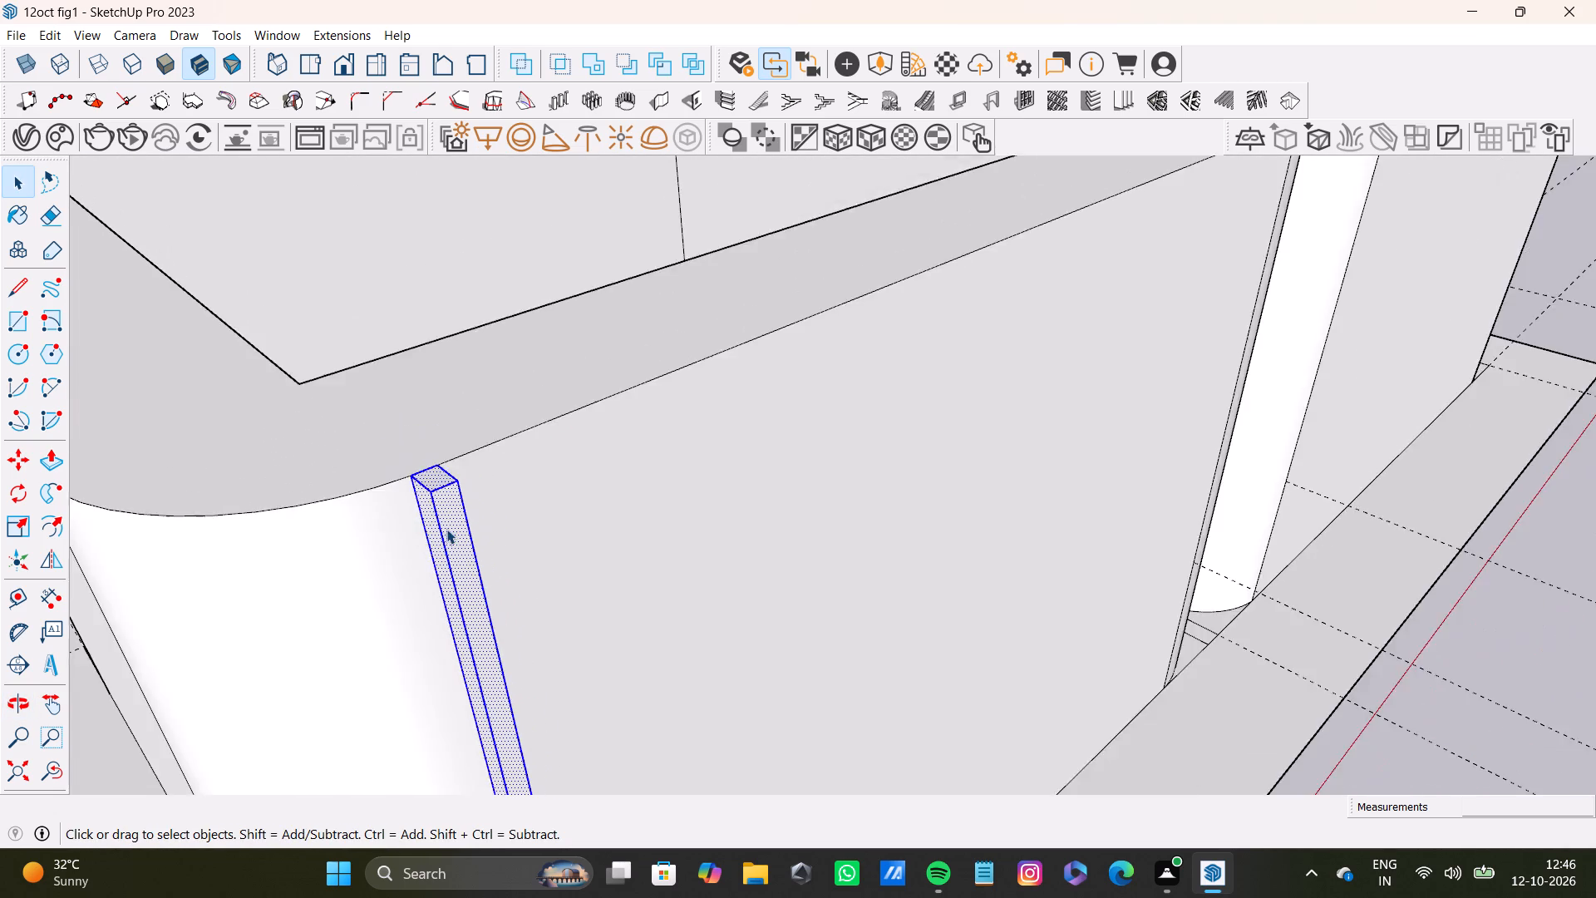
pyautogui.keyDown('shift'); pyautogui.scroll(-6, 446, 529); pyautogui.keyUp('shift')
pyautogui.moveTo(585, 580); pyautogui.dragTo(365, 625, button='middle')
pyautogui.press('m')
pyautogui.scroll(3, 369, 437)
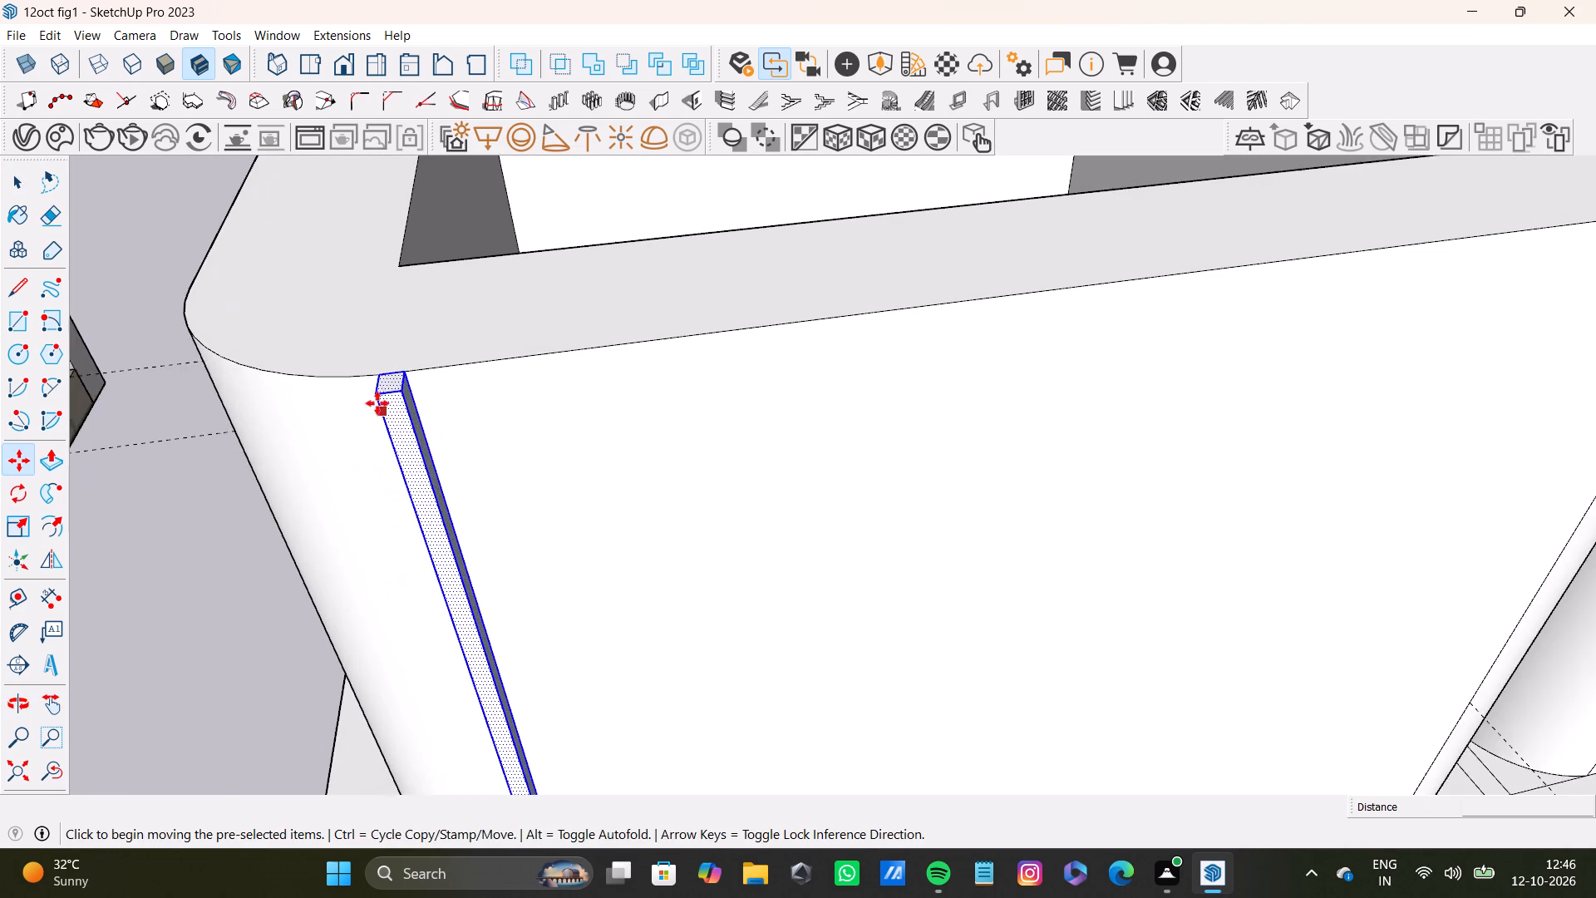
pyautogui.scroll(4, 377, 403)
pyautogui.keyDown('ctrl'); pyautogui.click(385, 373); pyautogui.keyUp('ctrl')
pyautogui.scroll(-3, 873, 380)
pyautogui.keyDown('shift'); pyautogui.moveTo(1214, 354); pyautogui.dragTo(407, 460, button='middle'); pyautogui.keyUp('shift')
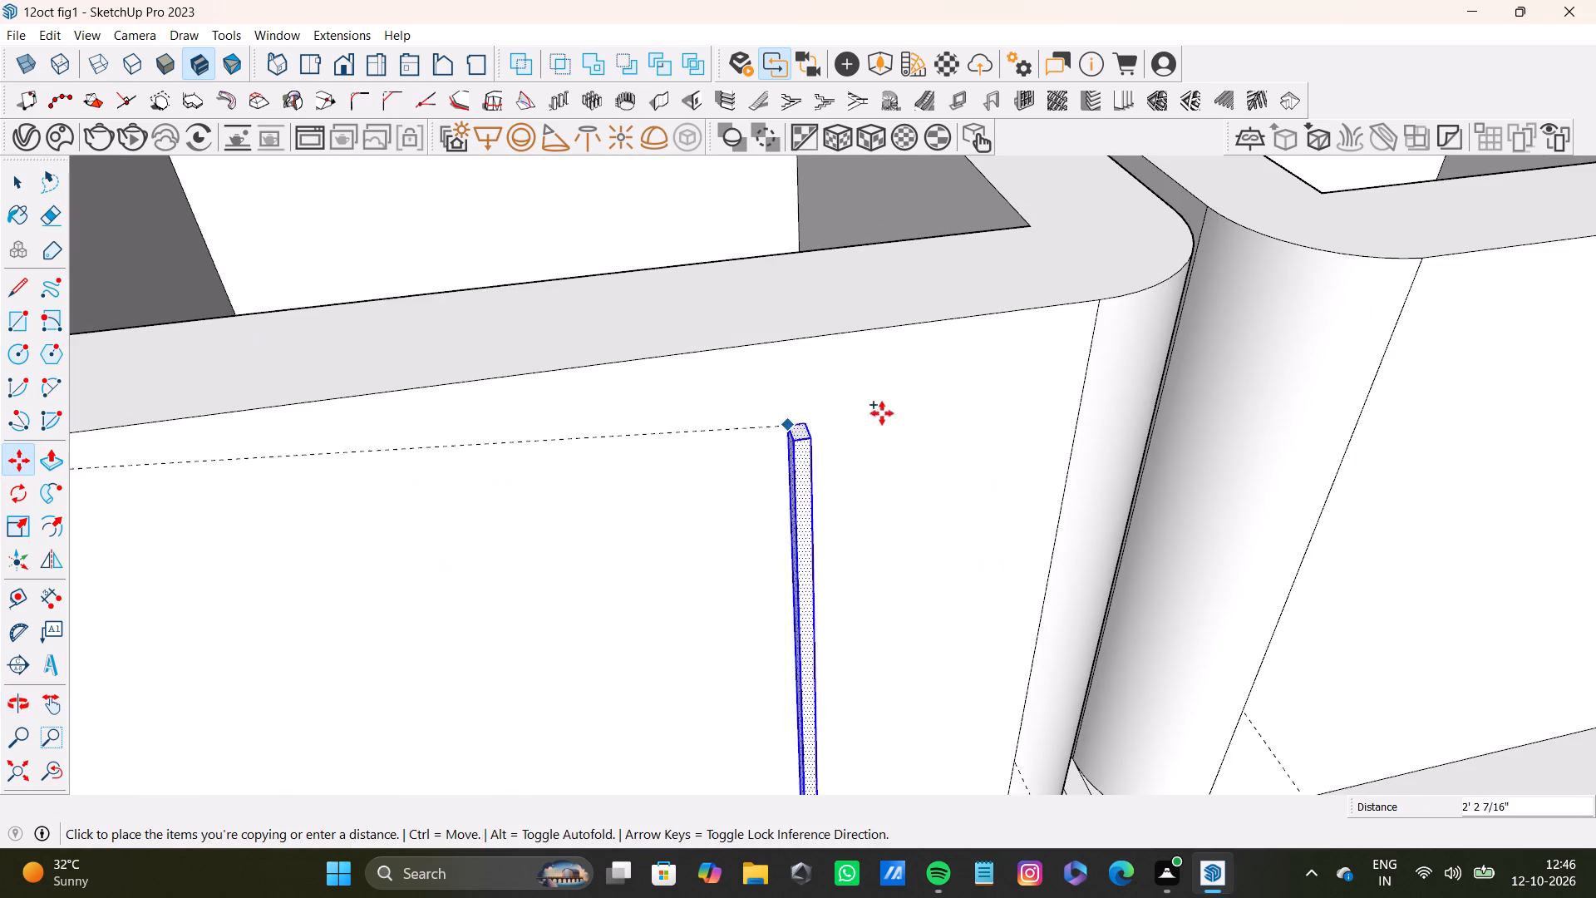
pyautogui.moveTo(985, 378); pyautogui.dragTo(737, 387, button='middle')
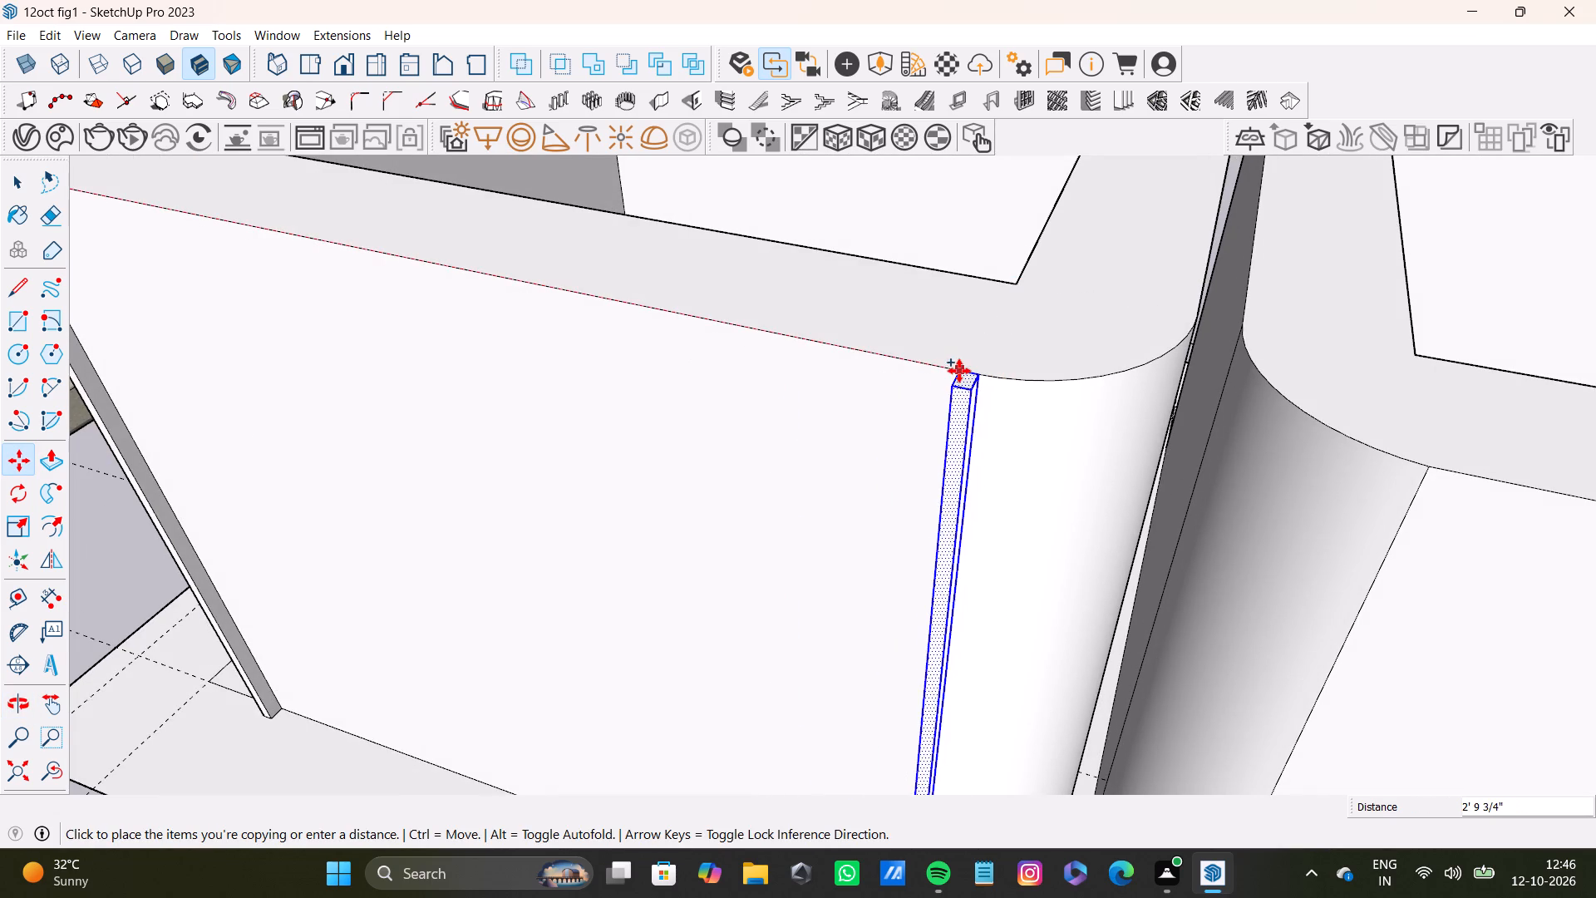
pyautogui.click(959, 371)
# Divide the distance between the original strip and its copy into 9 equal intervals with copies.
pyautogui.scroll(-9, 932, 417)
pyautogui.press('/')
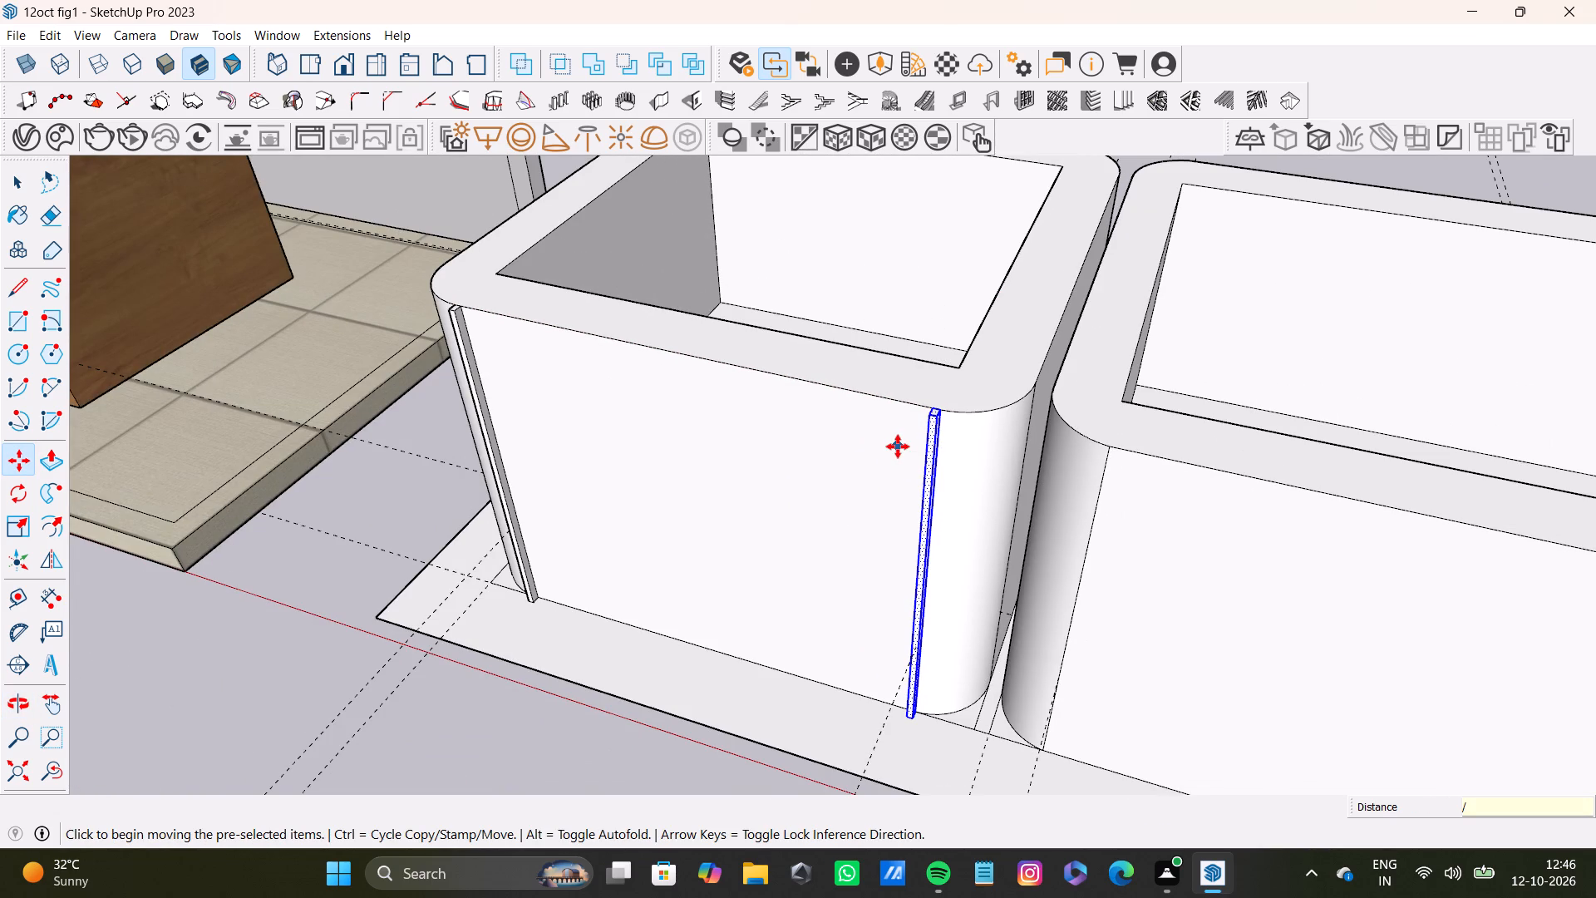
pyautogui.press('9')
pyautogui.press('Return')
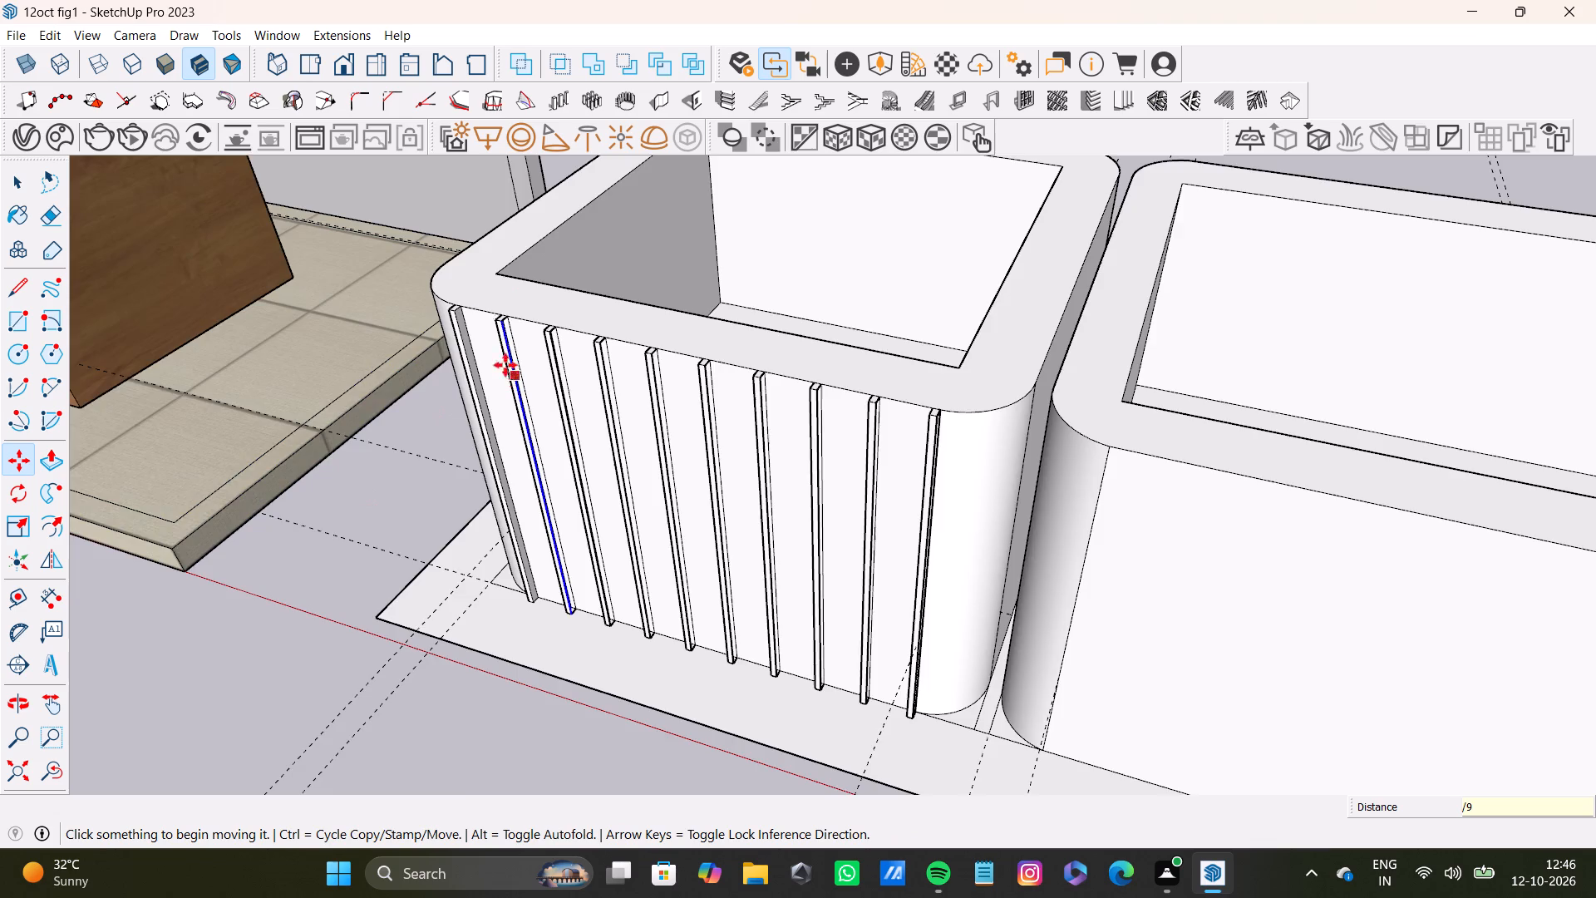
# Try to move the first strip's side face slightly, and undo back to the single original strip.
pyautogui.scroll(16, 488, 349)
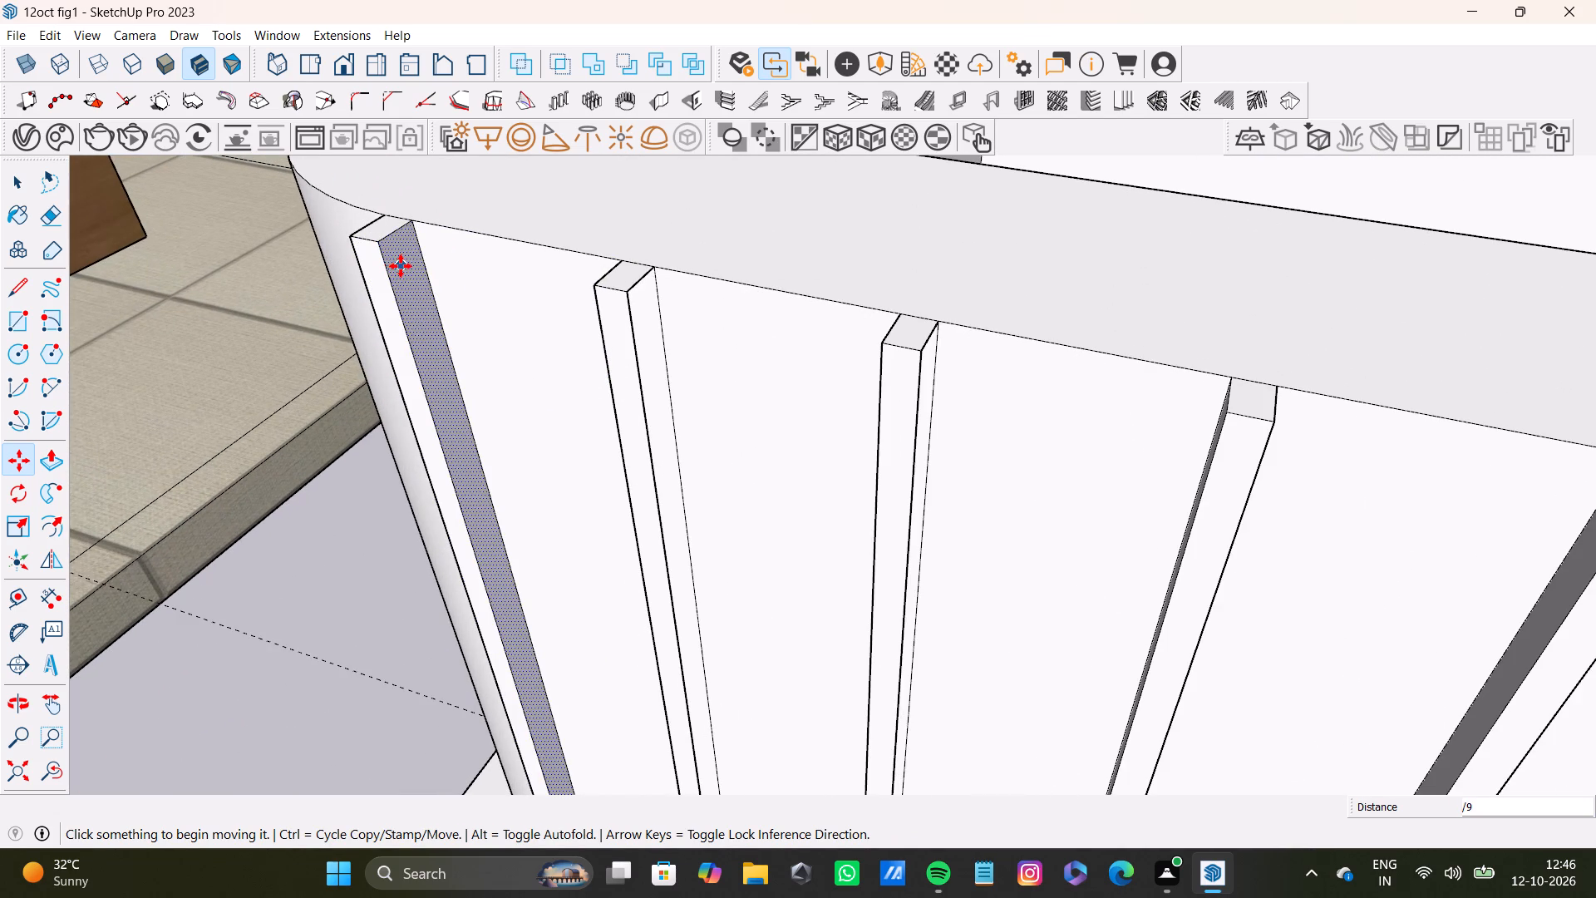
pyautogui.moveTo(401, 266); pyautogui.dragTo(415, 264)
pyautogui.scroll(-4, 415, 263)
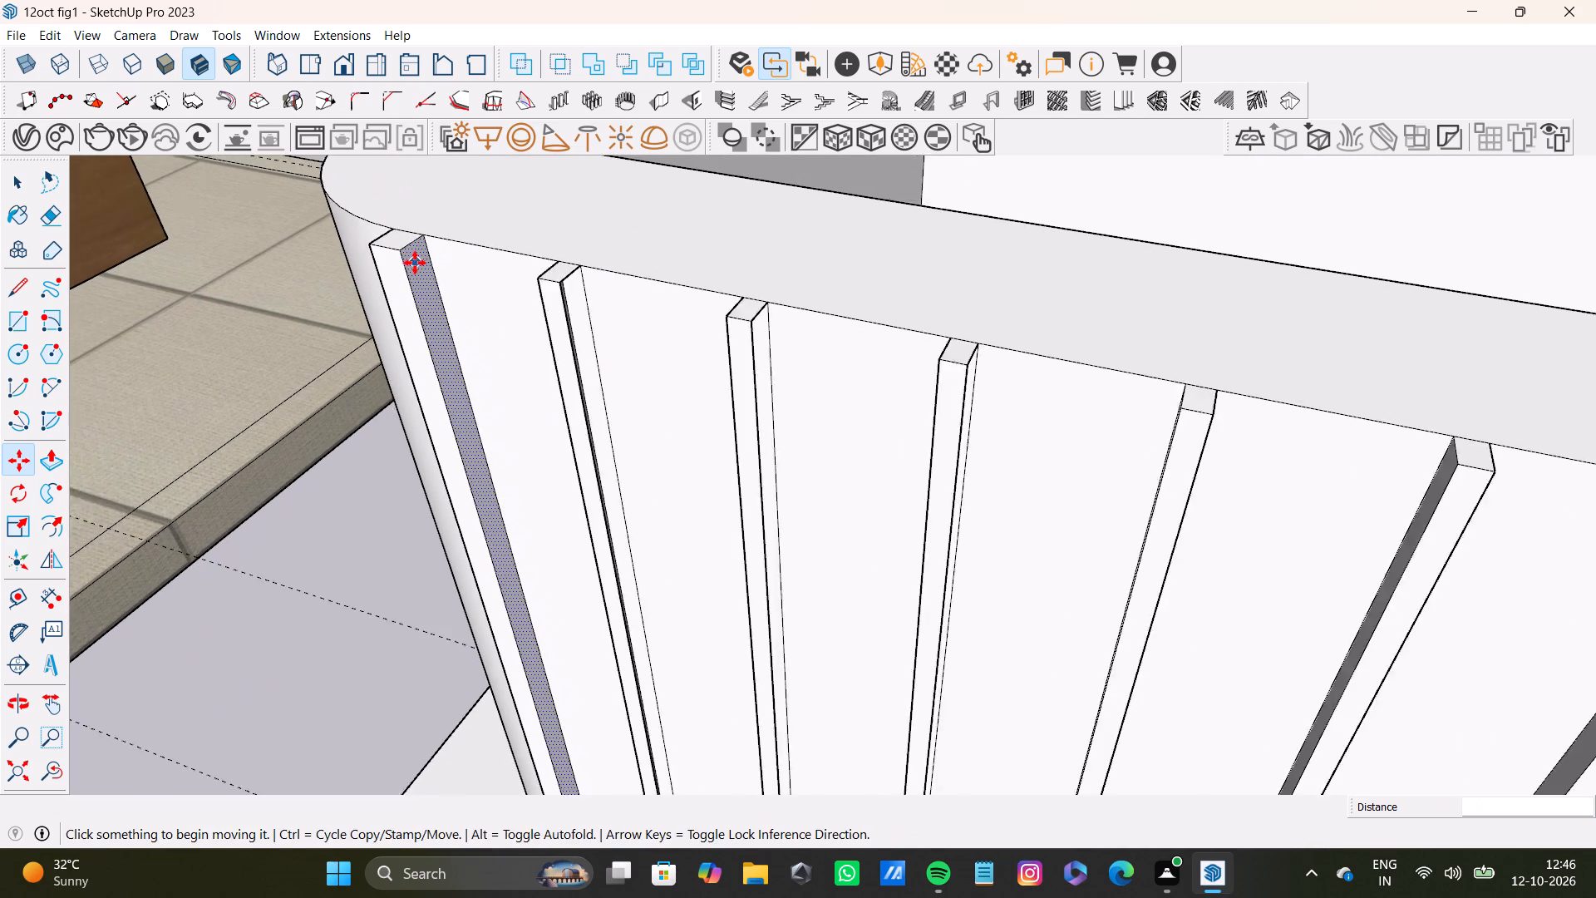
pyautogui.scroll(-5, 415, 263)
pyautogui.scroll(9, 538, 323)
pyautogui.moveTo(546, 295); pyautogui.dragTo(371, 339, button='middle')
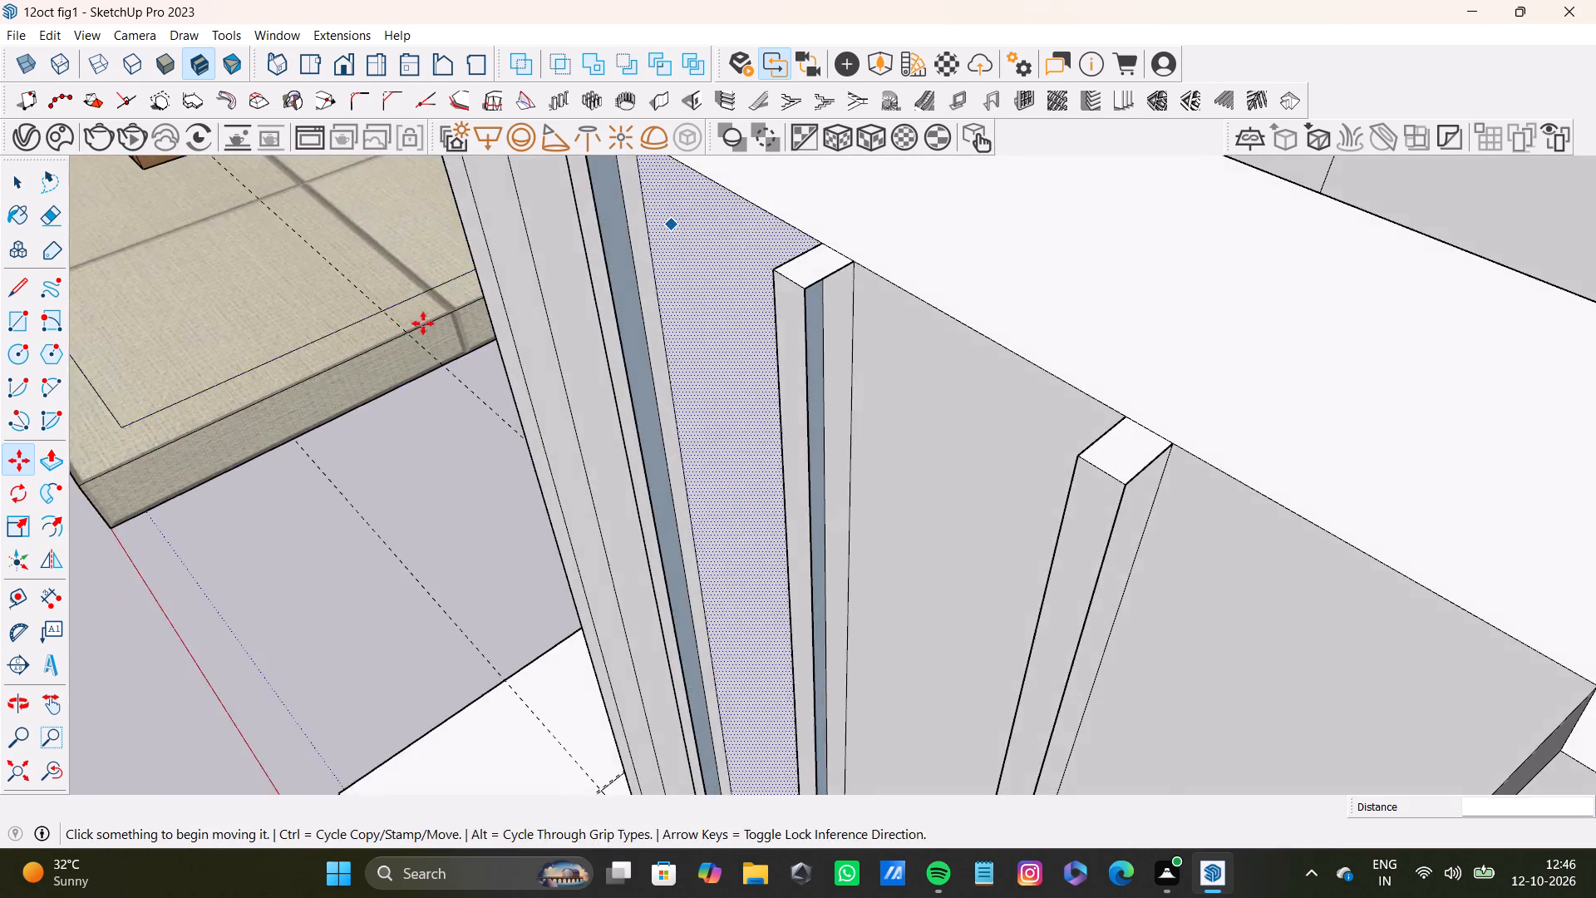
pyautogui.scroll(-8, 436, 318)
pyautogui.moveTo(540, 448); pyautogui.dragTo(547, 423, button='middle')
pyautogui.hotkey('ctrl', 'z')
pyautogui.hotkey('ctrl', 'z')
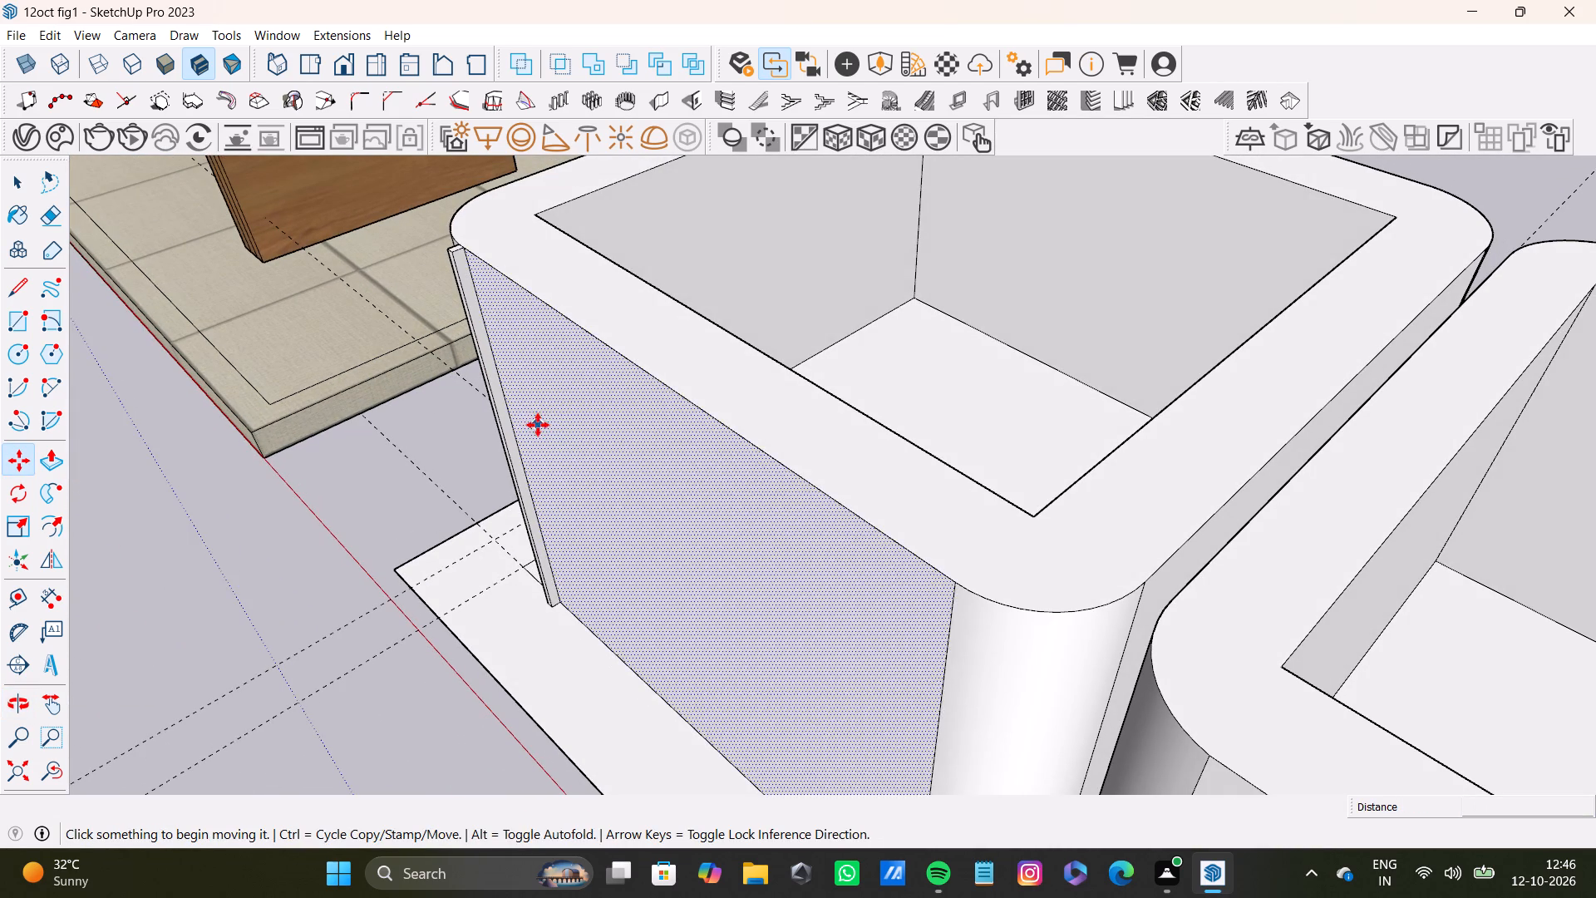
# Reselect the strip's top, front and side faces and copy it about 2' 9 11/16" to the front face's opposite end.
pyautogui.scroll(13, 453, 282)
pyautogui.press('space')
pyautogui.moveTo(480, 230); pyautogui.dragTo(586, 447, button='middle')
pyautogui.scroll(4, 559, 450)
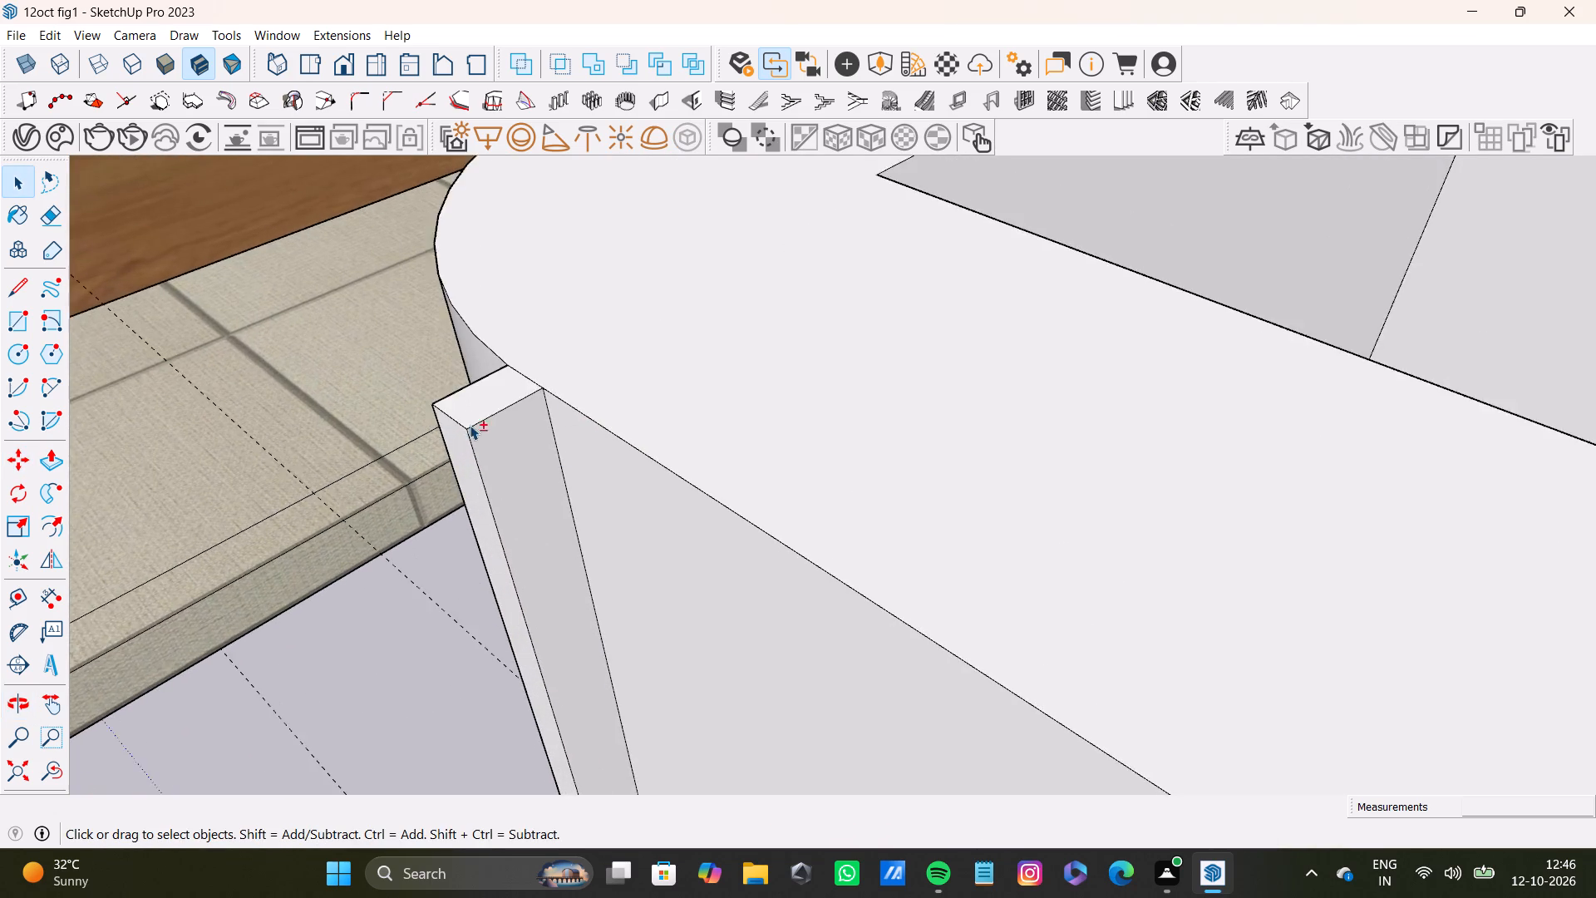
pyautogui.scroll(4, 470, 425)
pyautogui.keyDown('shift'); pyautogui.doubleClick(490, 397); pyautogui.keyUp('shift')
pyautogui.keyDown('shift'); pyautogui.doubleClick(510, 438); pyautogui.keyUp('shift')
pyautogui.keyDown('shift'); pyautogui.doubleClick(455, 449); pyautogui.keyUp('shift')
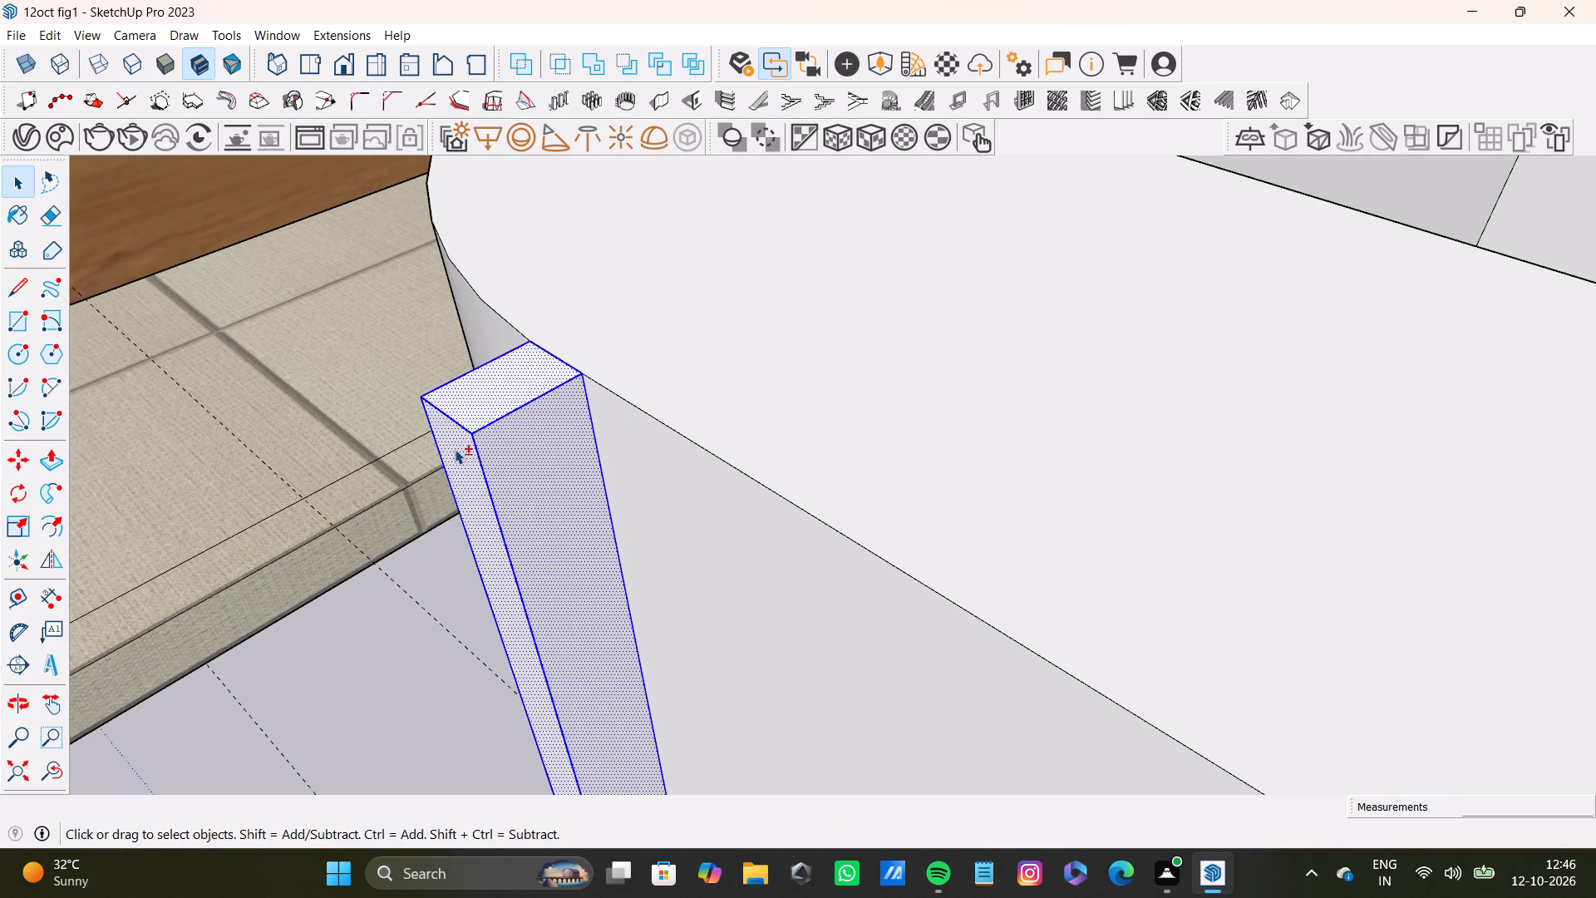
pyautogui.scroll(-5, 458, 448)
pyautogui.moveTo(456, 472); pyautogui.dragTo(927, 387, button='middle')
pyautogui.scroll(-4, 866, 449)
pyautogui.moveTo(820, 550); pyautogui.dragTo(921, 478, button='middle')
pyautogui.keyDown('shift'); pyautogui.scroll(3, 826, 506); pyautogui.keyUp('shift')
pyautogui.keyDown('shift'); pyautogui.doubleClick(753, 530); pyautogui.keyUp('shift')
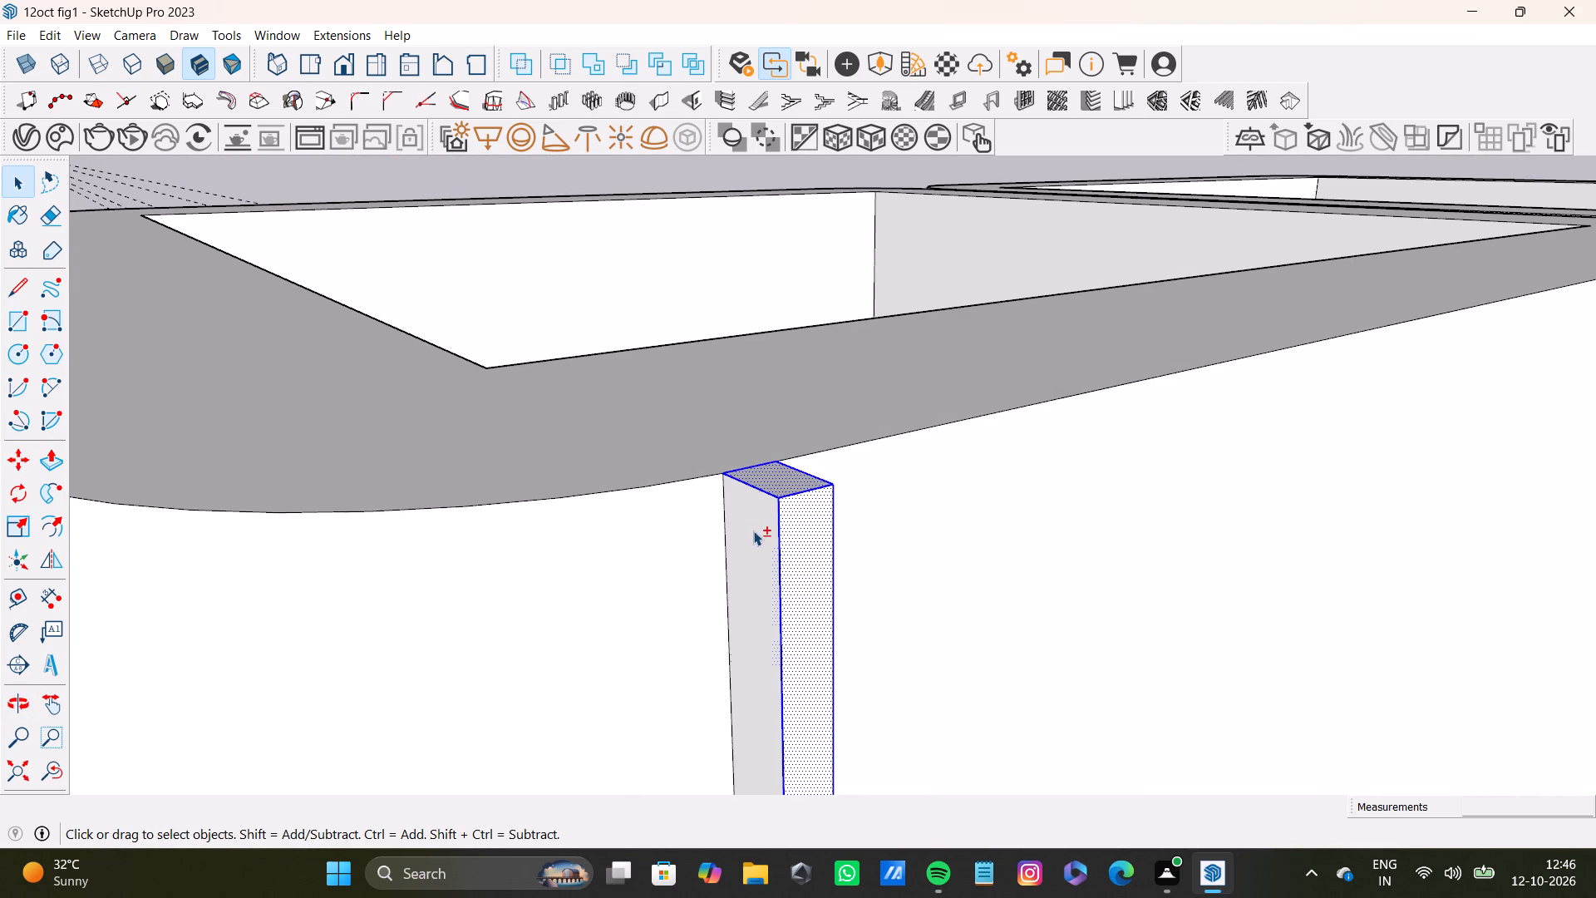
pyautogui.keyDown('shift'); pyautogui.scroll(-9, 756, 527); pyautogui.keyUp('shift')
pyautogui.moveTo(950, 591); pyautogui.dragTo(603, 744, button='middle')
pyautogui.scroll(-5, 593, 705)
pyautogui.keyDown('shift'); pyautogui.moveTo(609, 690); pyautogui.dragTo(580, 615, button='middle'); pyautogui.keyUp('shift')
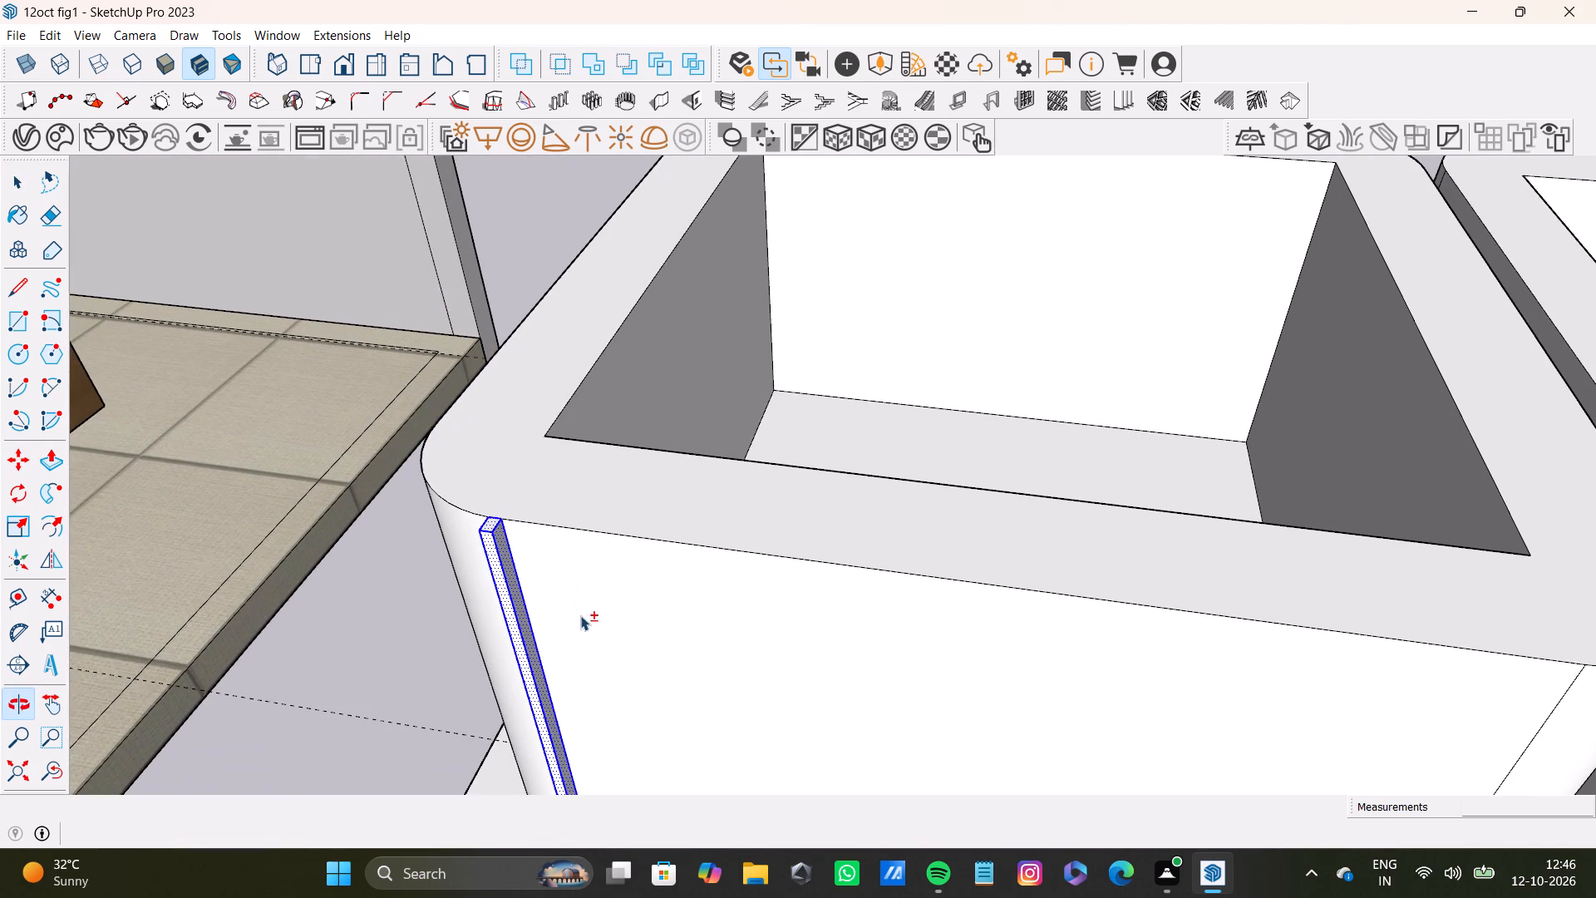
pyautogui.press('m')
pyautogui.scroll(16, 541, 593)
pyautogui.keyDown('ctrl'); pyautogui.click(464, 497); pyautogui.keyUp('ctrl')
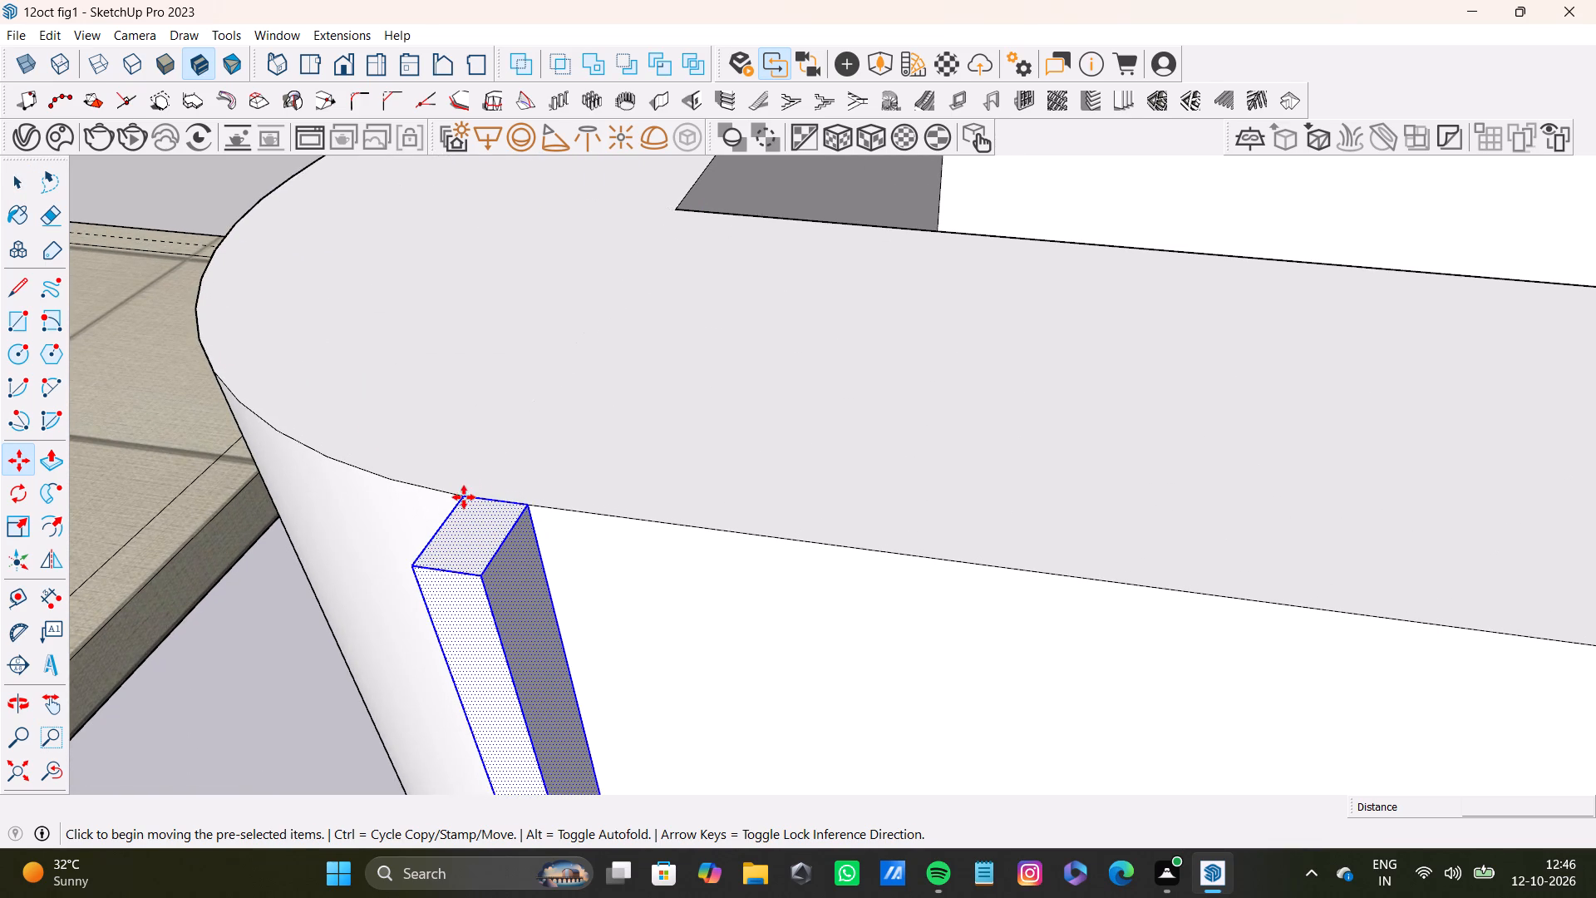
pyautogui.scroll(-12, 967, 471)
pyautogui.keyDown('shift'); pyautogui.moveTo(1401, 588); pyautogui.dragTo(525, 385, button='middle'); pyautogui.keyUp('shift')
pyautogui.scroll(-4, 783, 461)
pyautogui.keyDown('shift'); pyautogui.moveTo(1411, 635); pyautogui.dragTo(837, 530, button='middle'); pyautogui.keyUp('shift')
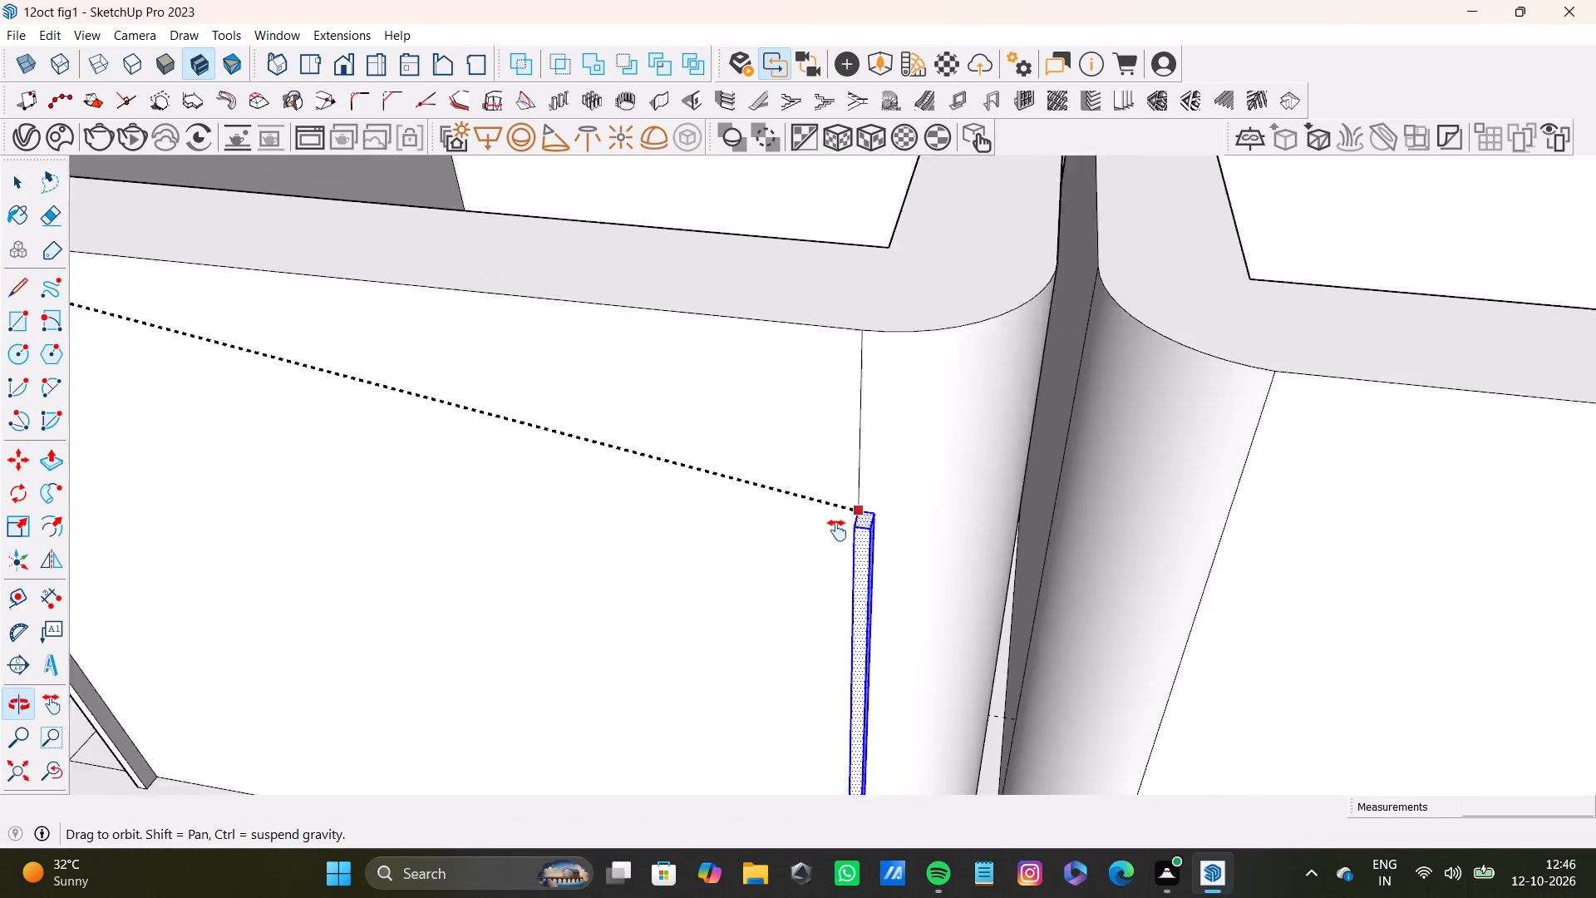
pyautogui.keyDown('shift'); pyautogui.moveTo(837, 530); pyautogui.dragTo(791, 607, button='middle'); pyautogui.keyUp('shift')
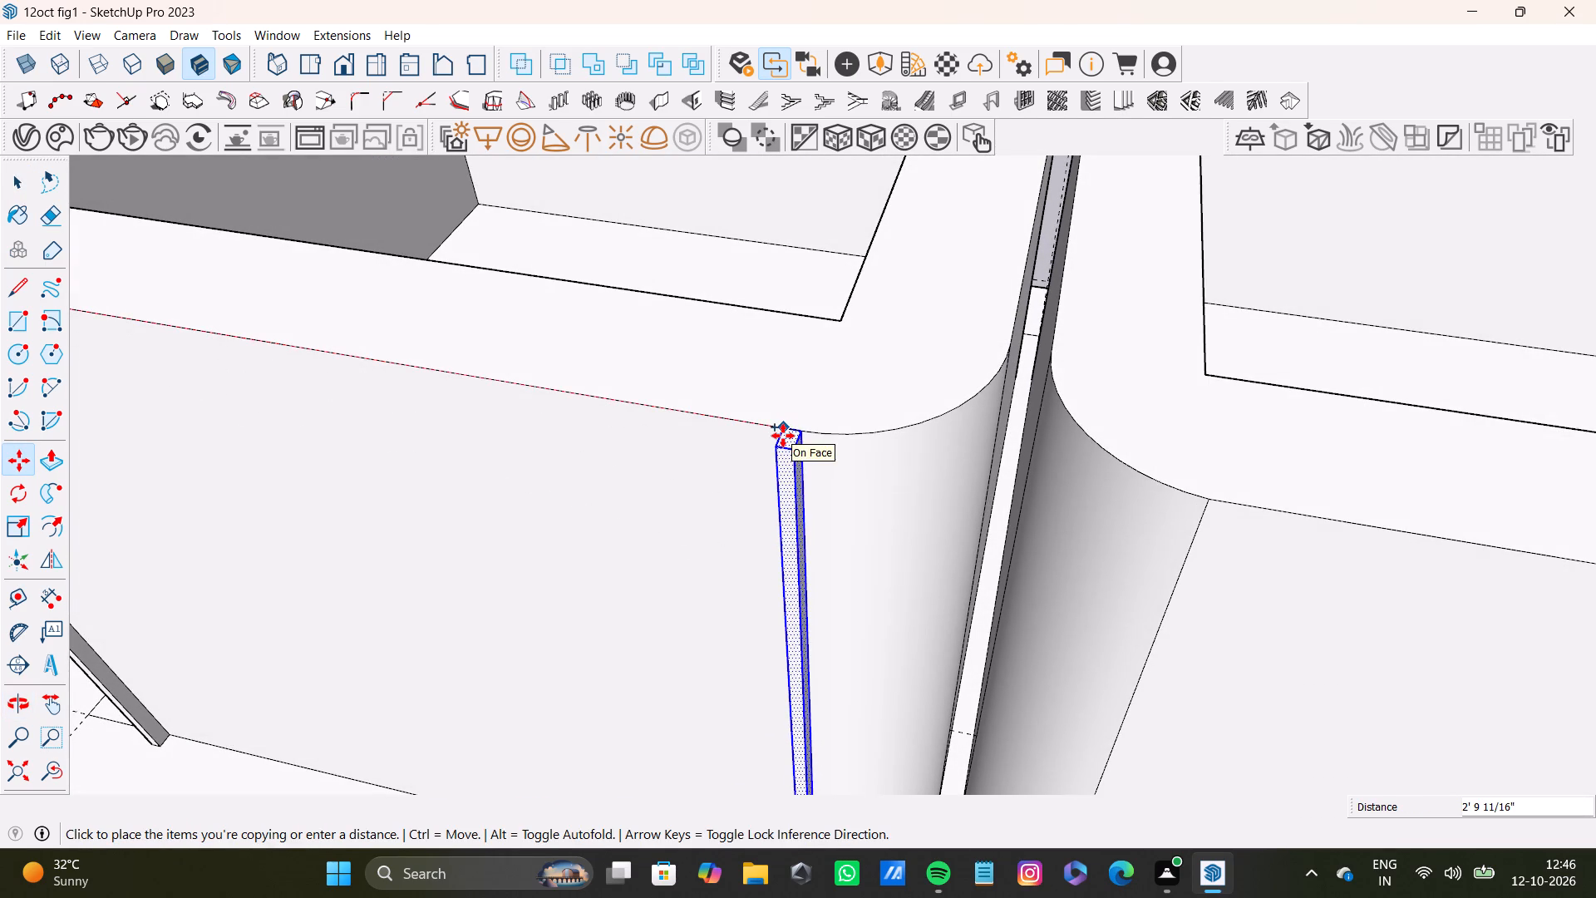
pyautogui.click(783, 436)
pyautogui.scroll(-9, 756, 470)
pyautogui.moveTo(744, 521); pyautogui.dragTo(957, 382, button='middle')
pyautogui.scroll(-4, 902, 416)
pyautogui.moveTo(929, 407); pyautogui.dragTo(1001, 260, button='middle')
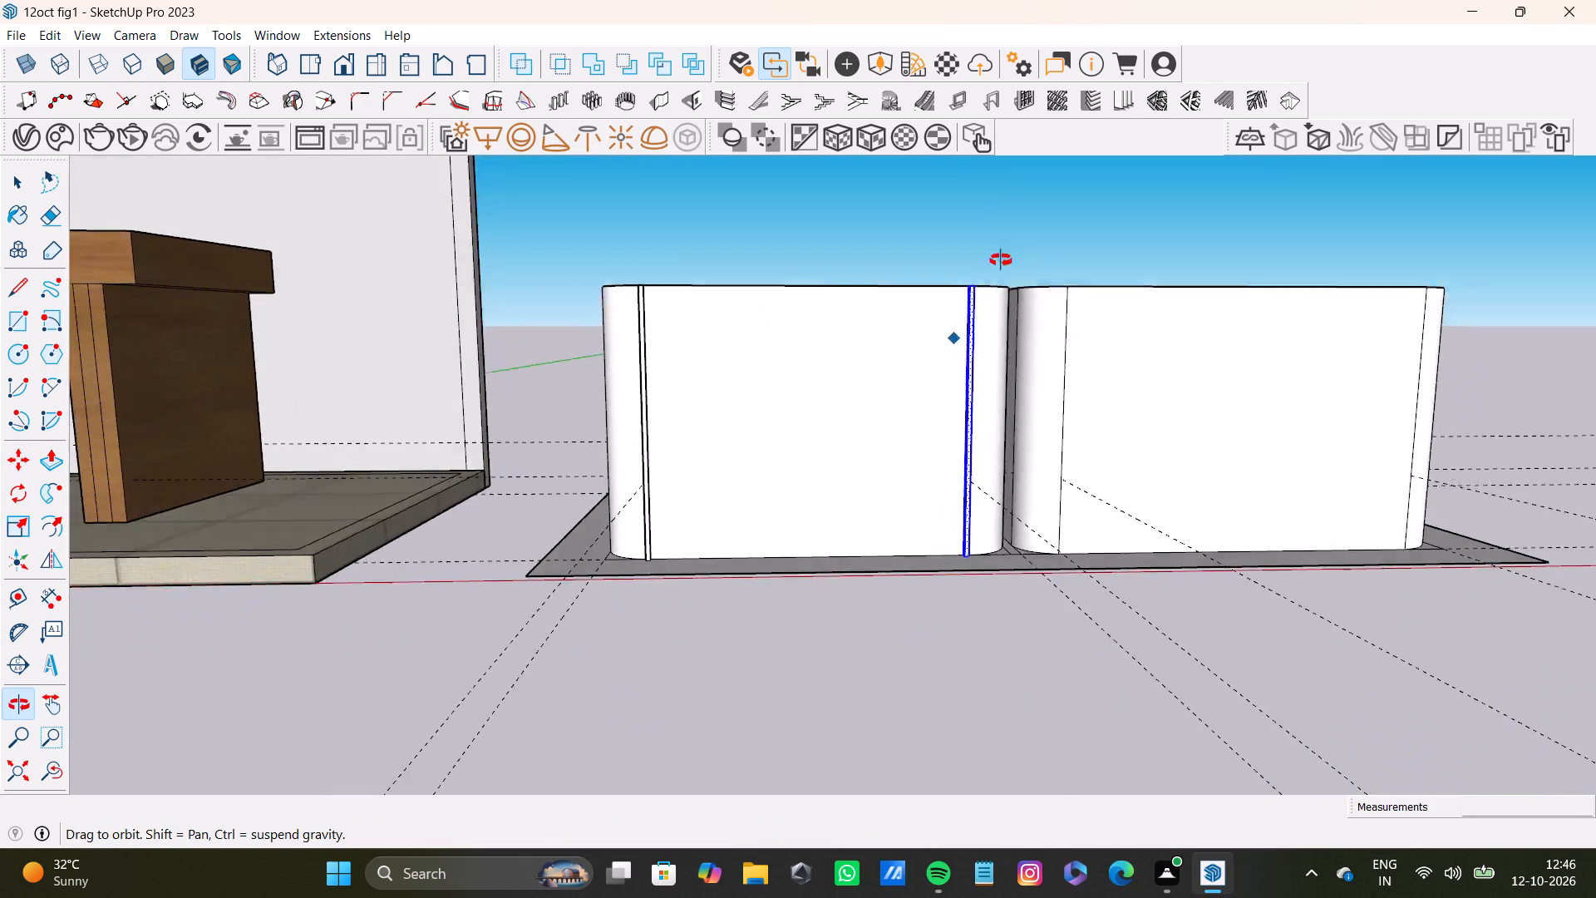
pyautogui.moveTo(1001, 260); pyautogui.dragTo(783, 608, button='middle')
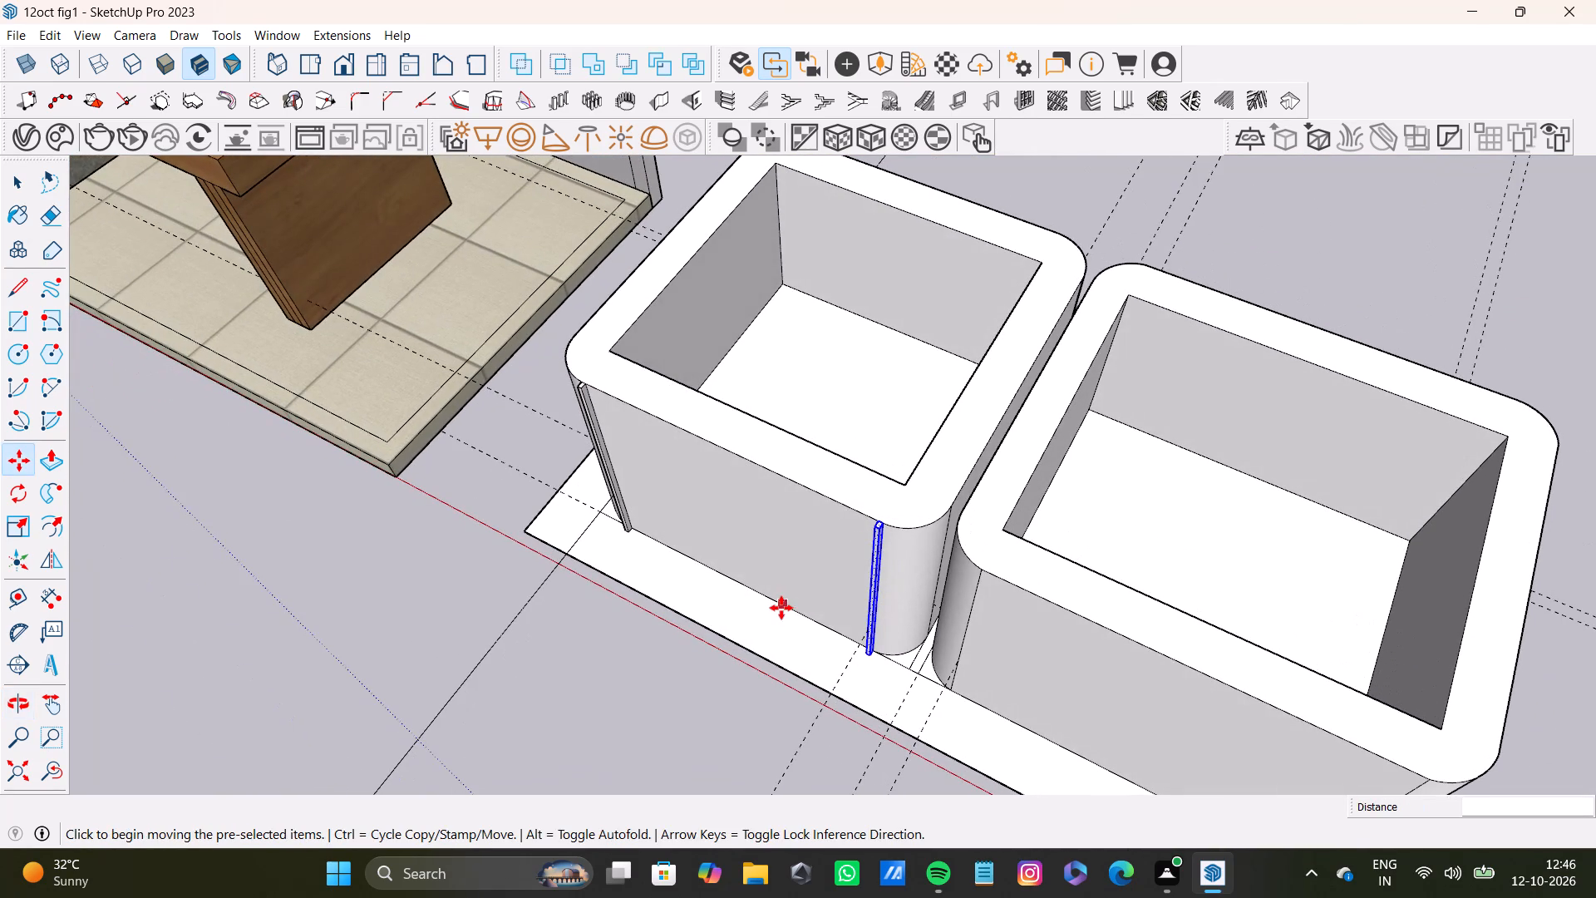
# Divide the distance between the strip and its copy into 9 equal intervals with copies along the front face.
pyautogui.press('/')
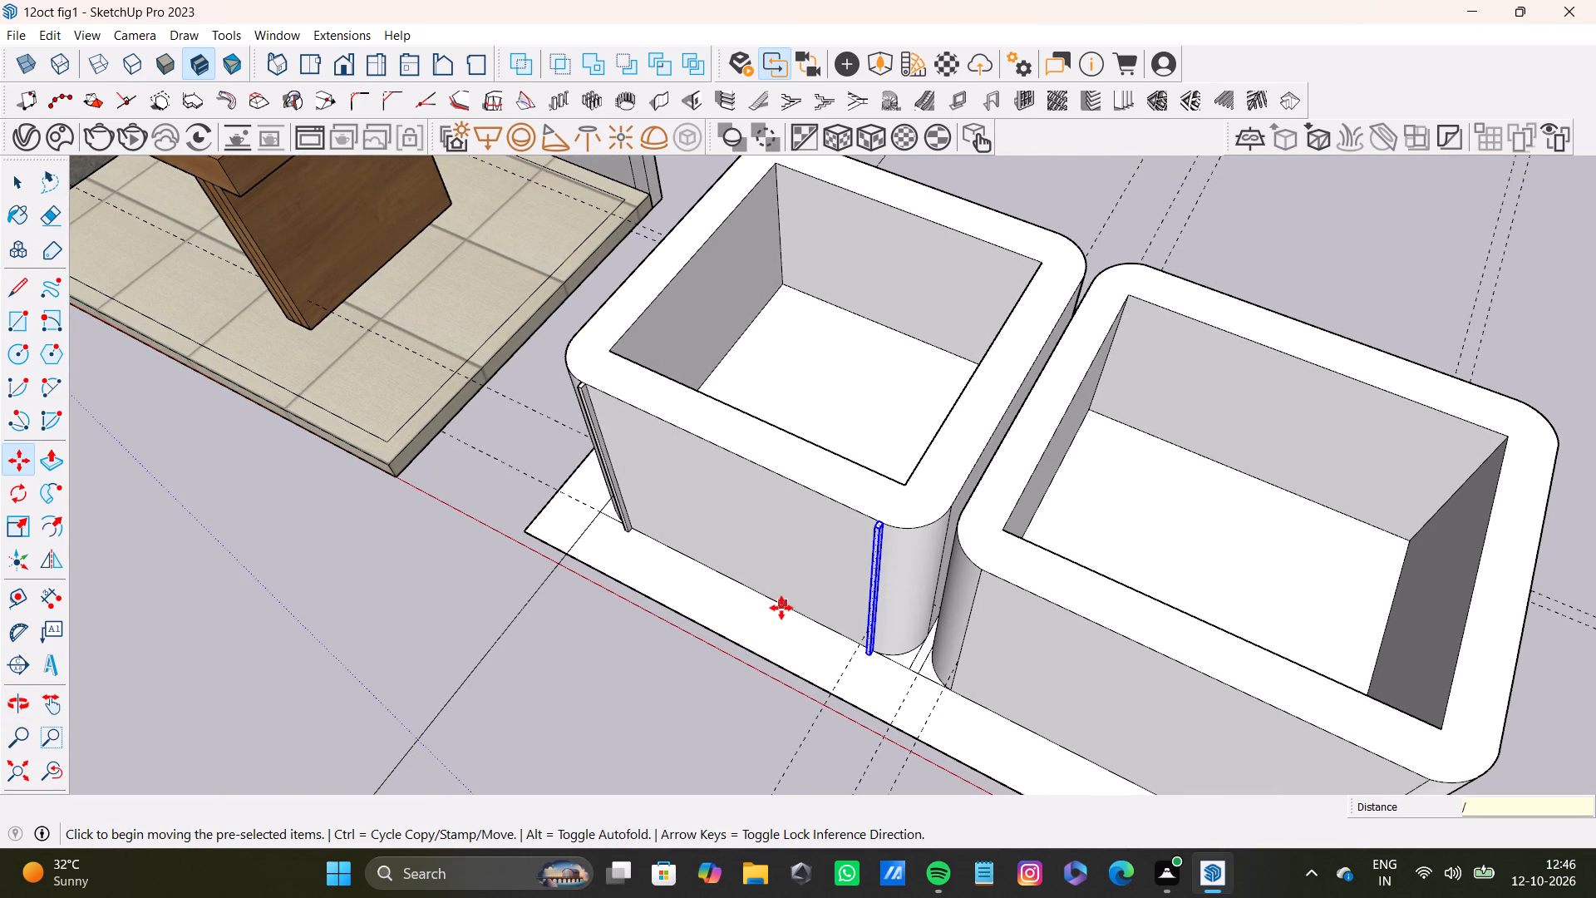
pyautogui.press('9')
pyautogui.press('Return')
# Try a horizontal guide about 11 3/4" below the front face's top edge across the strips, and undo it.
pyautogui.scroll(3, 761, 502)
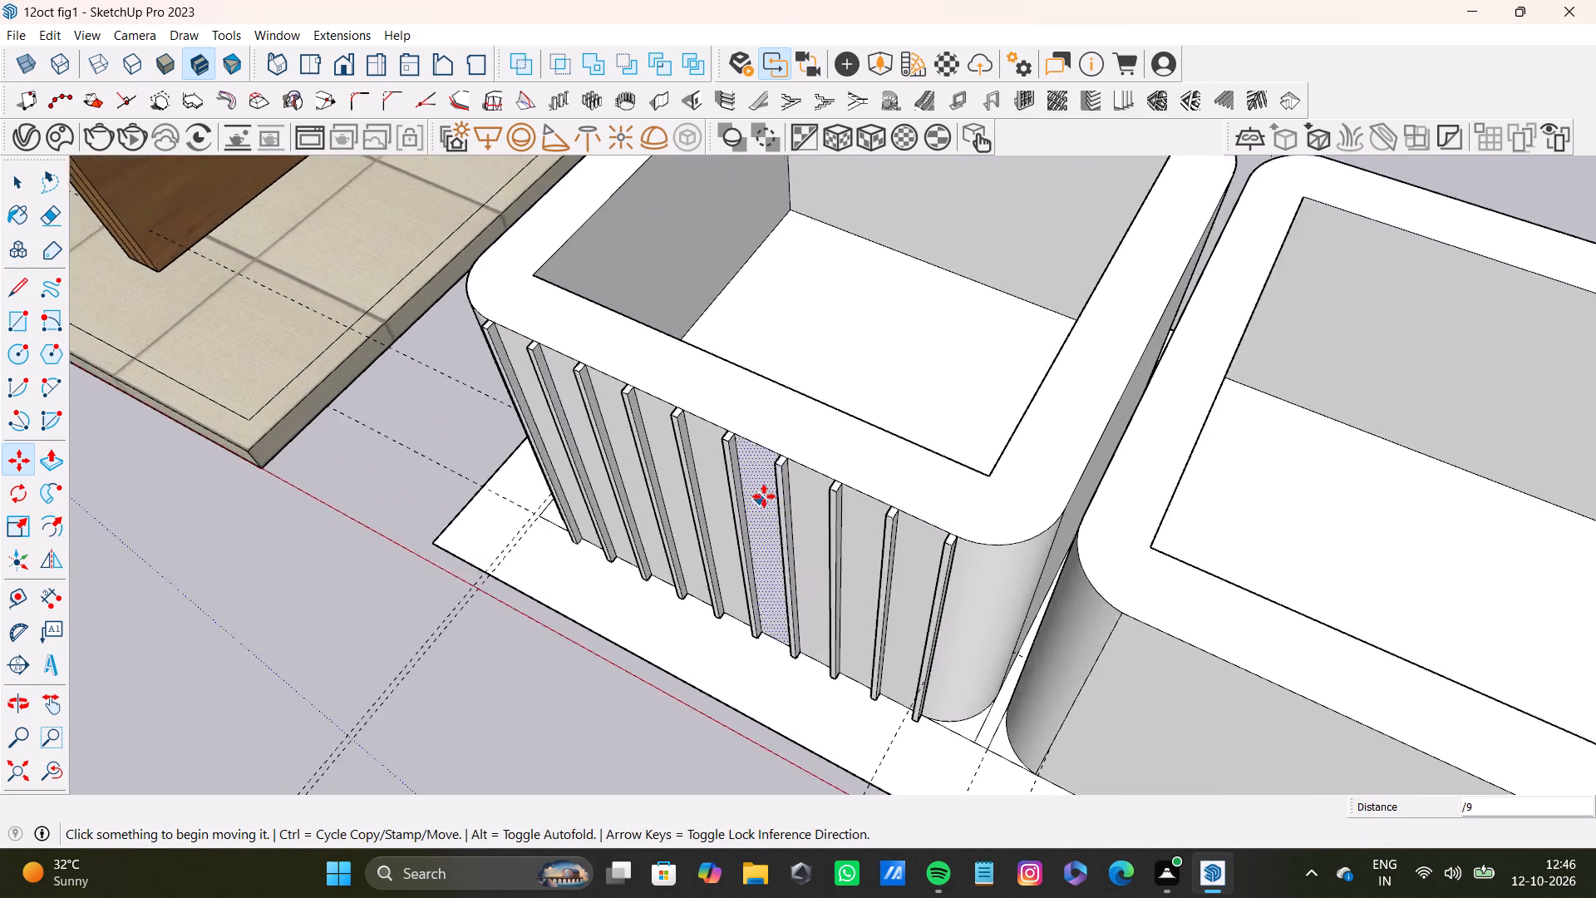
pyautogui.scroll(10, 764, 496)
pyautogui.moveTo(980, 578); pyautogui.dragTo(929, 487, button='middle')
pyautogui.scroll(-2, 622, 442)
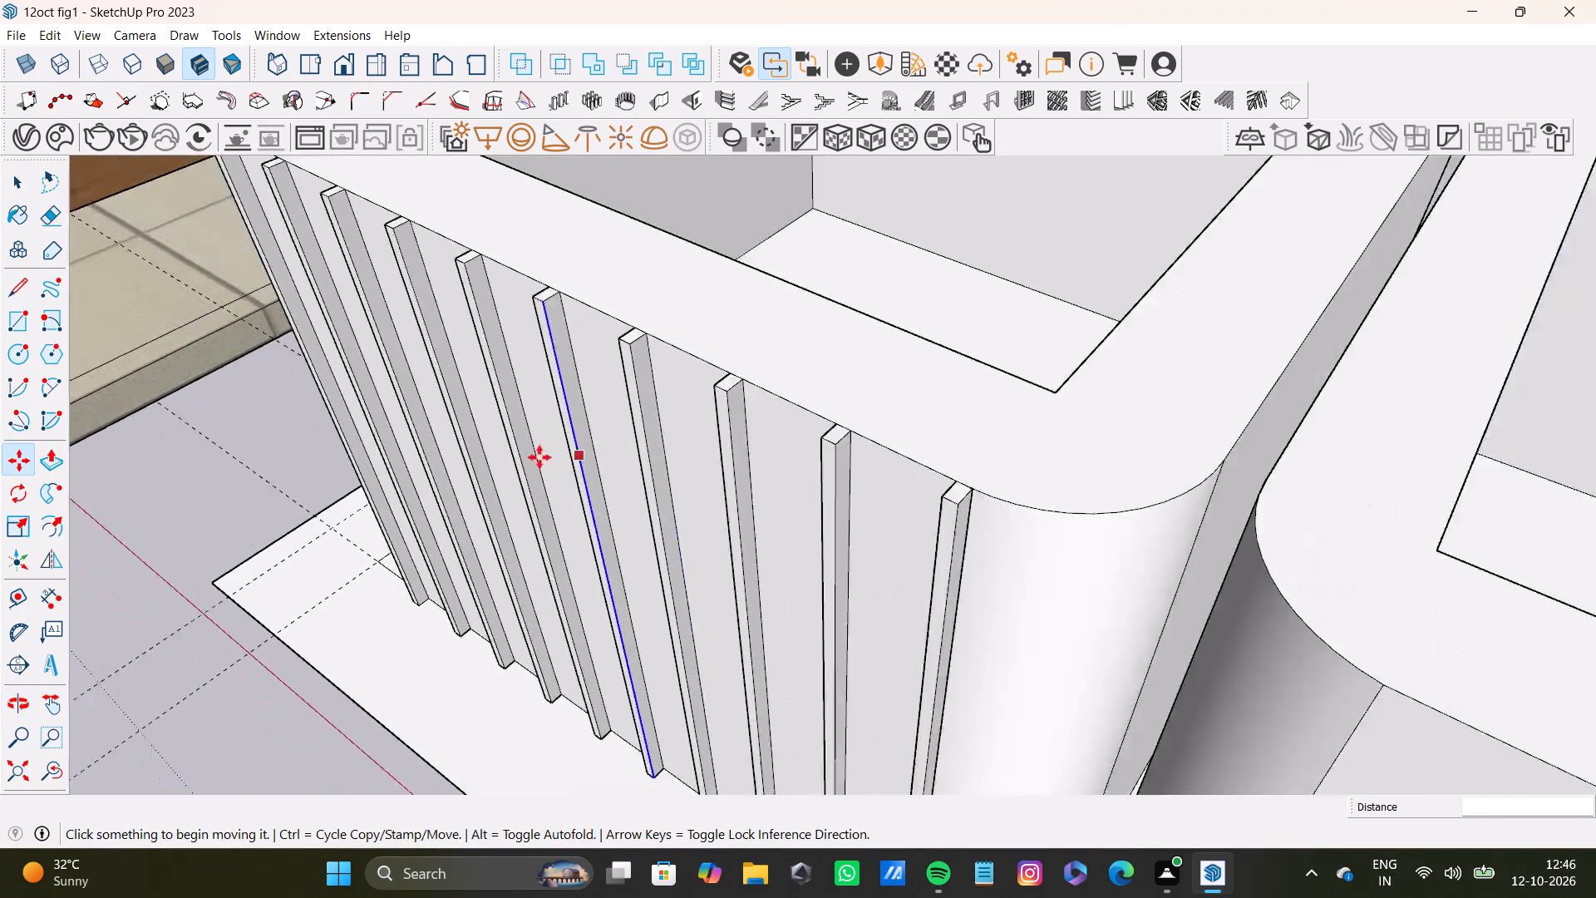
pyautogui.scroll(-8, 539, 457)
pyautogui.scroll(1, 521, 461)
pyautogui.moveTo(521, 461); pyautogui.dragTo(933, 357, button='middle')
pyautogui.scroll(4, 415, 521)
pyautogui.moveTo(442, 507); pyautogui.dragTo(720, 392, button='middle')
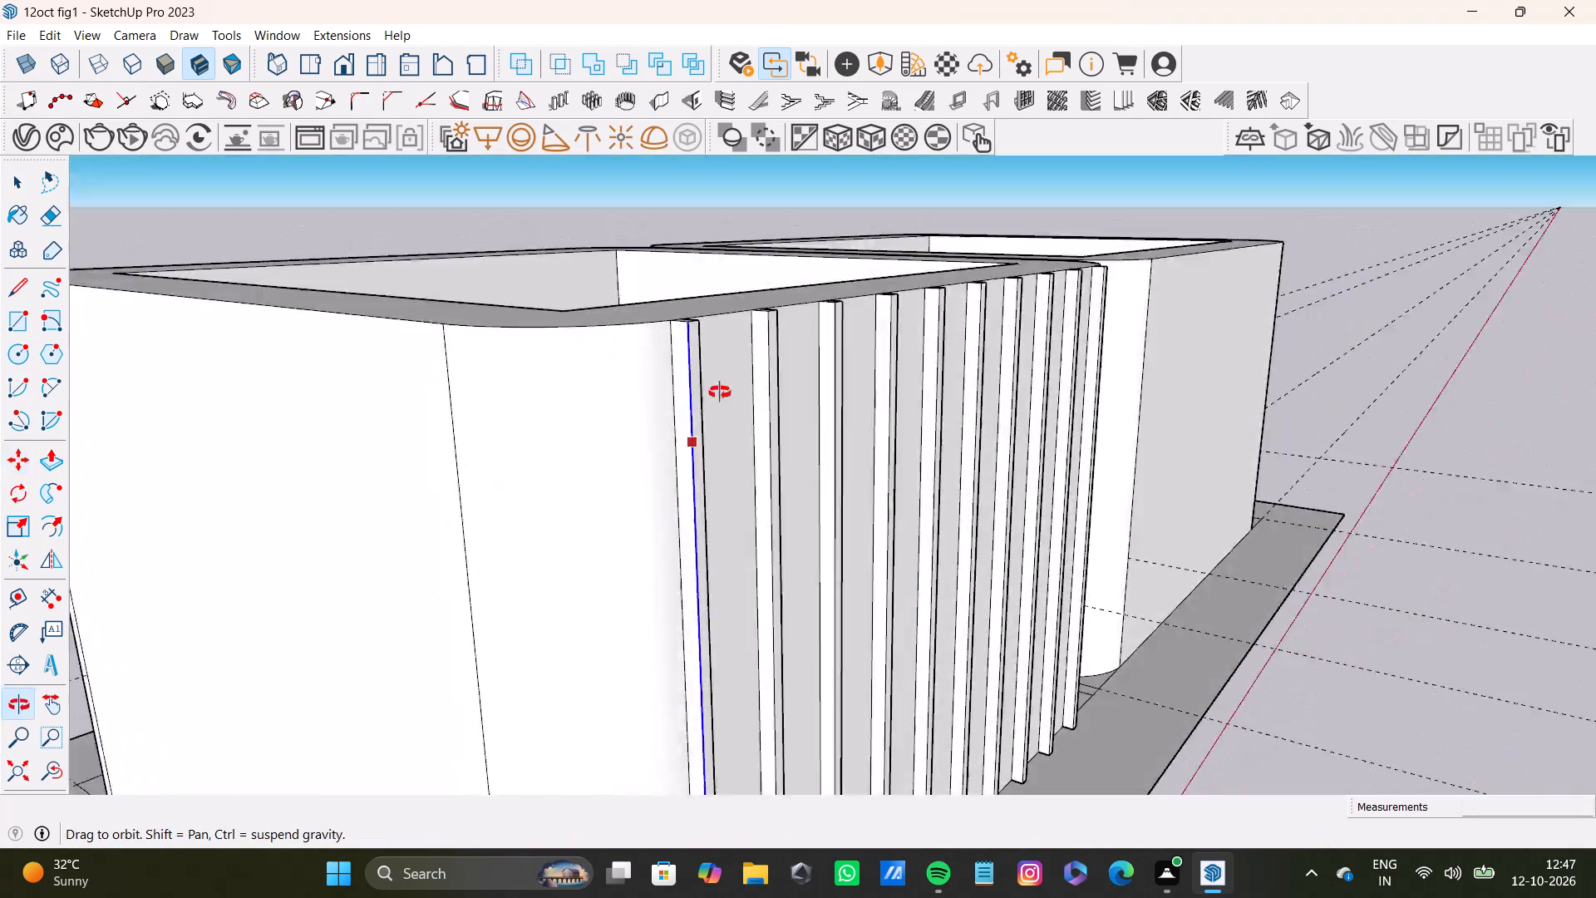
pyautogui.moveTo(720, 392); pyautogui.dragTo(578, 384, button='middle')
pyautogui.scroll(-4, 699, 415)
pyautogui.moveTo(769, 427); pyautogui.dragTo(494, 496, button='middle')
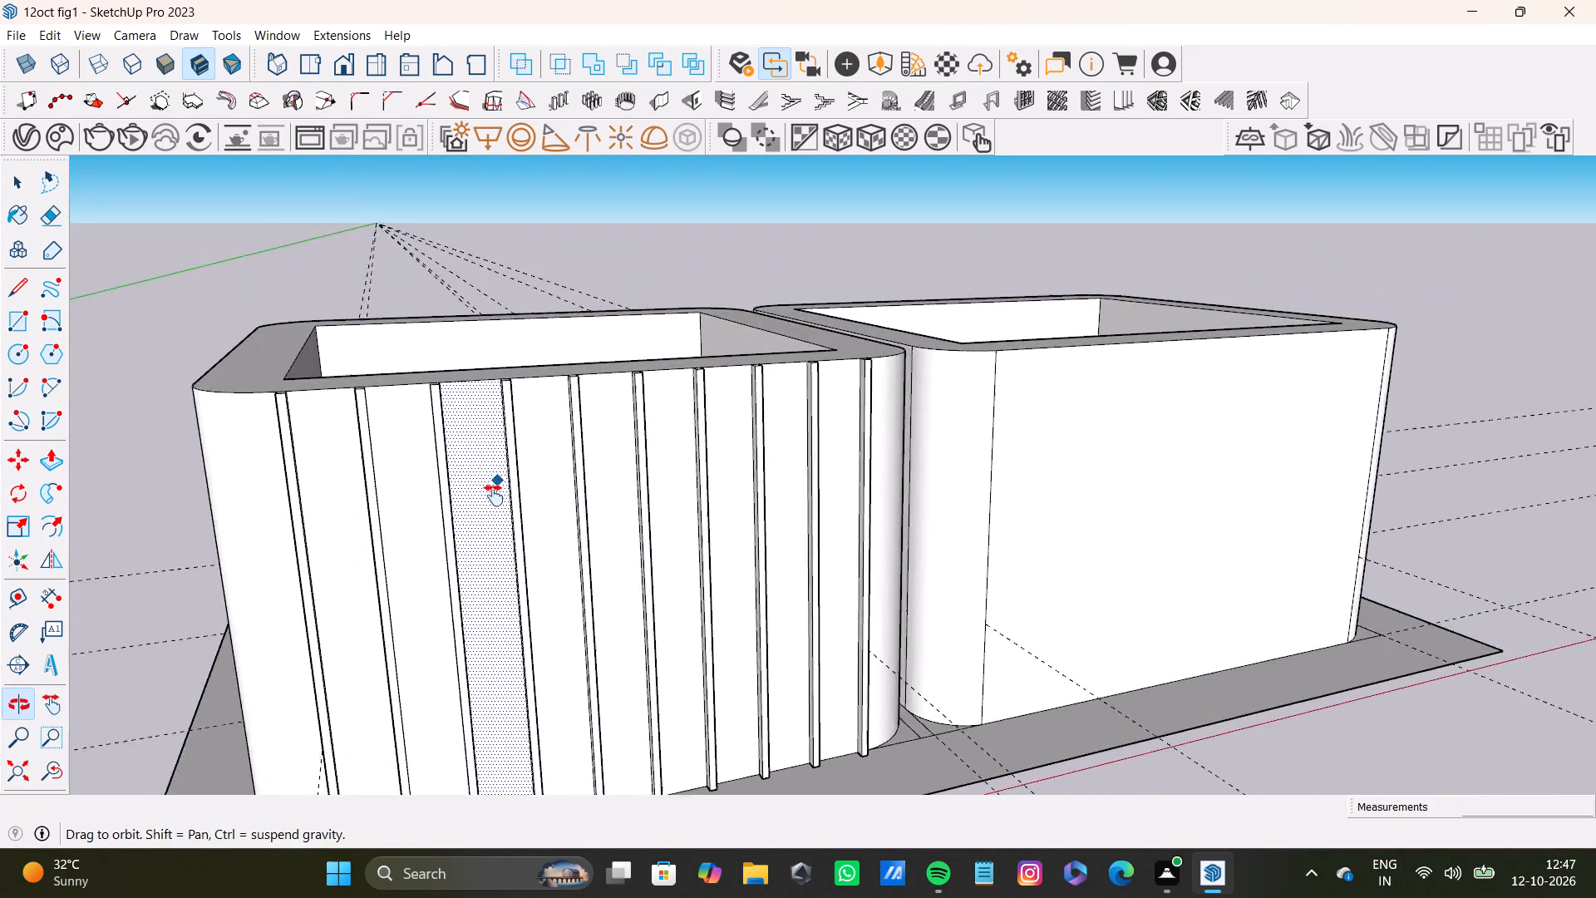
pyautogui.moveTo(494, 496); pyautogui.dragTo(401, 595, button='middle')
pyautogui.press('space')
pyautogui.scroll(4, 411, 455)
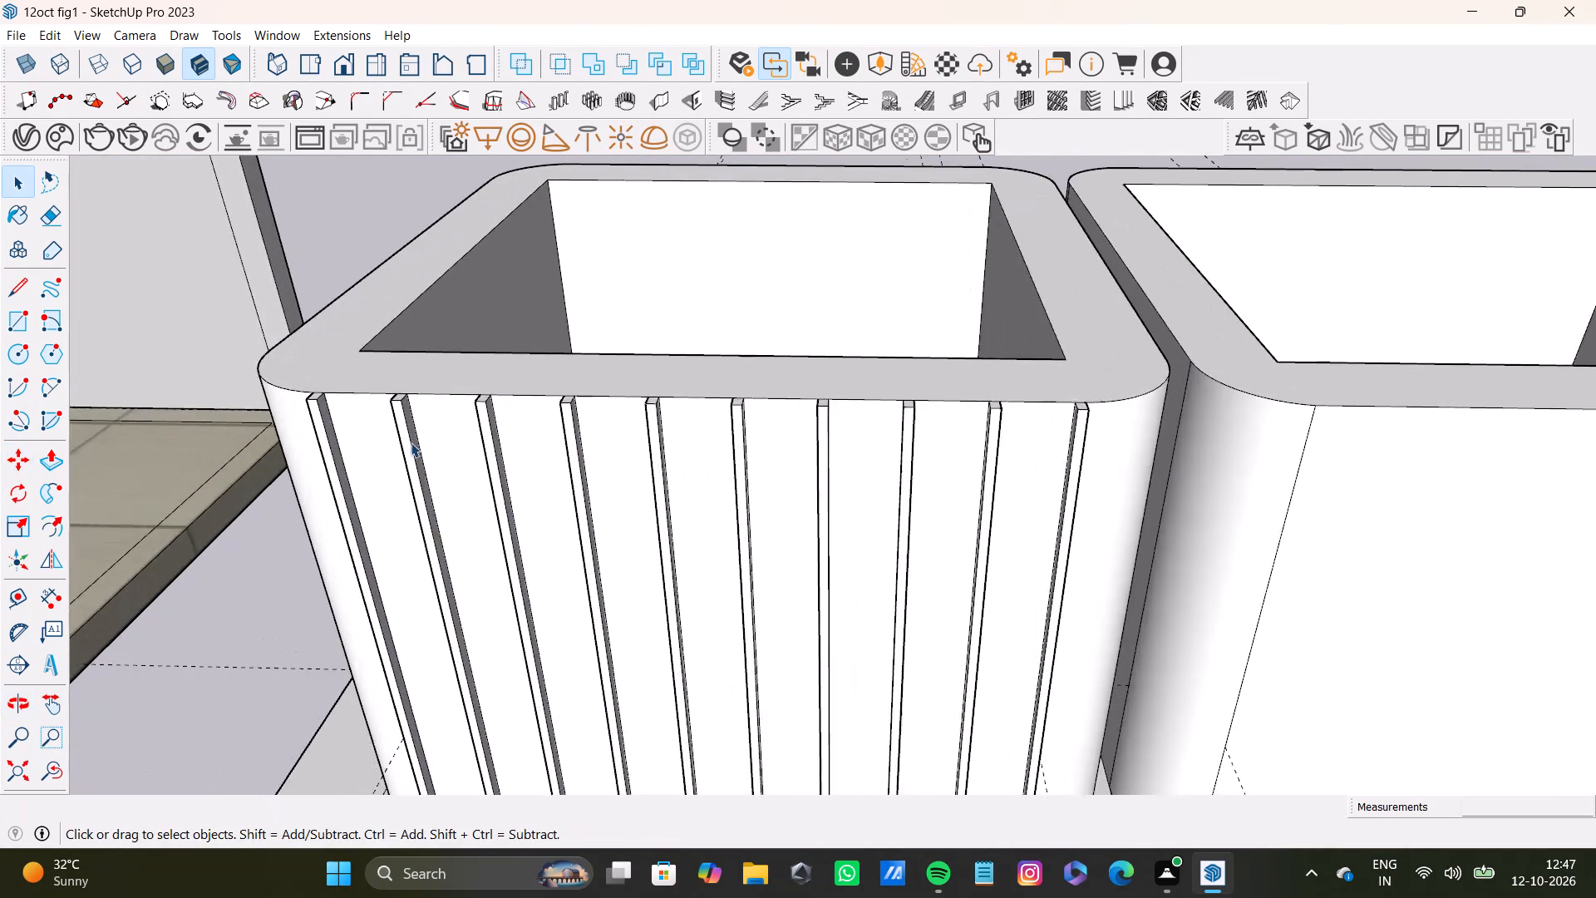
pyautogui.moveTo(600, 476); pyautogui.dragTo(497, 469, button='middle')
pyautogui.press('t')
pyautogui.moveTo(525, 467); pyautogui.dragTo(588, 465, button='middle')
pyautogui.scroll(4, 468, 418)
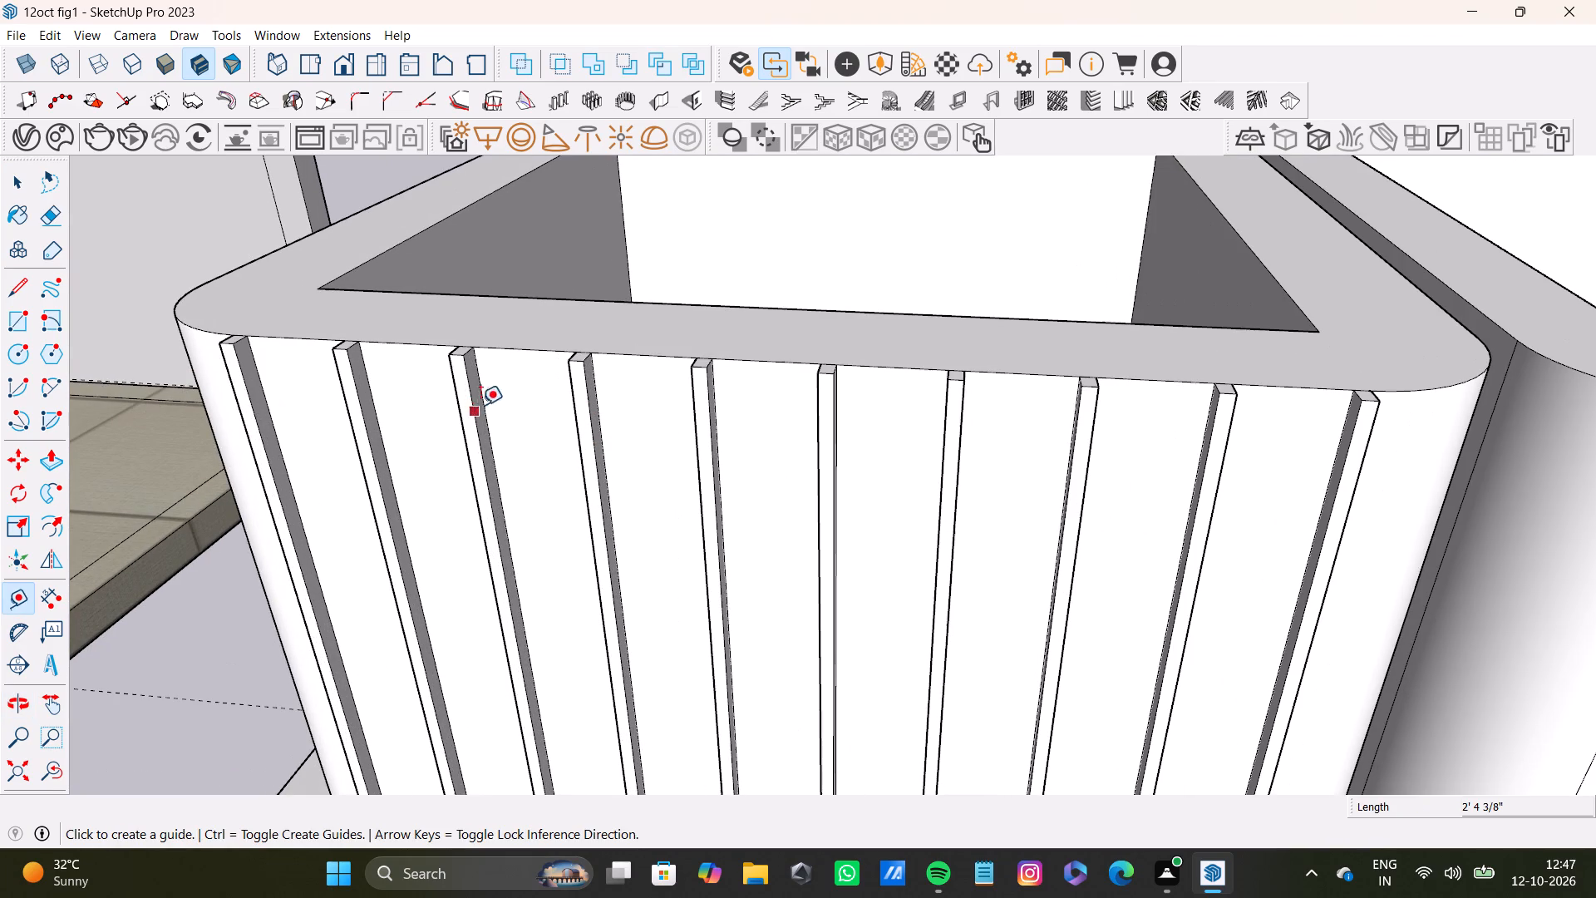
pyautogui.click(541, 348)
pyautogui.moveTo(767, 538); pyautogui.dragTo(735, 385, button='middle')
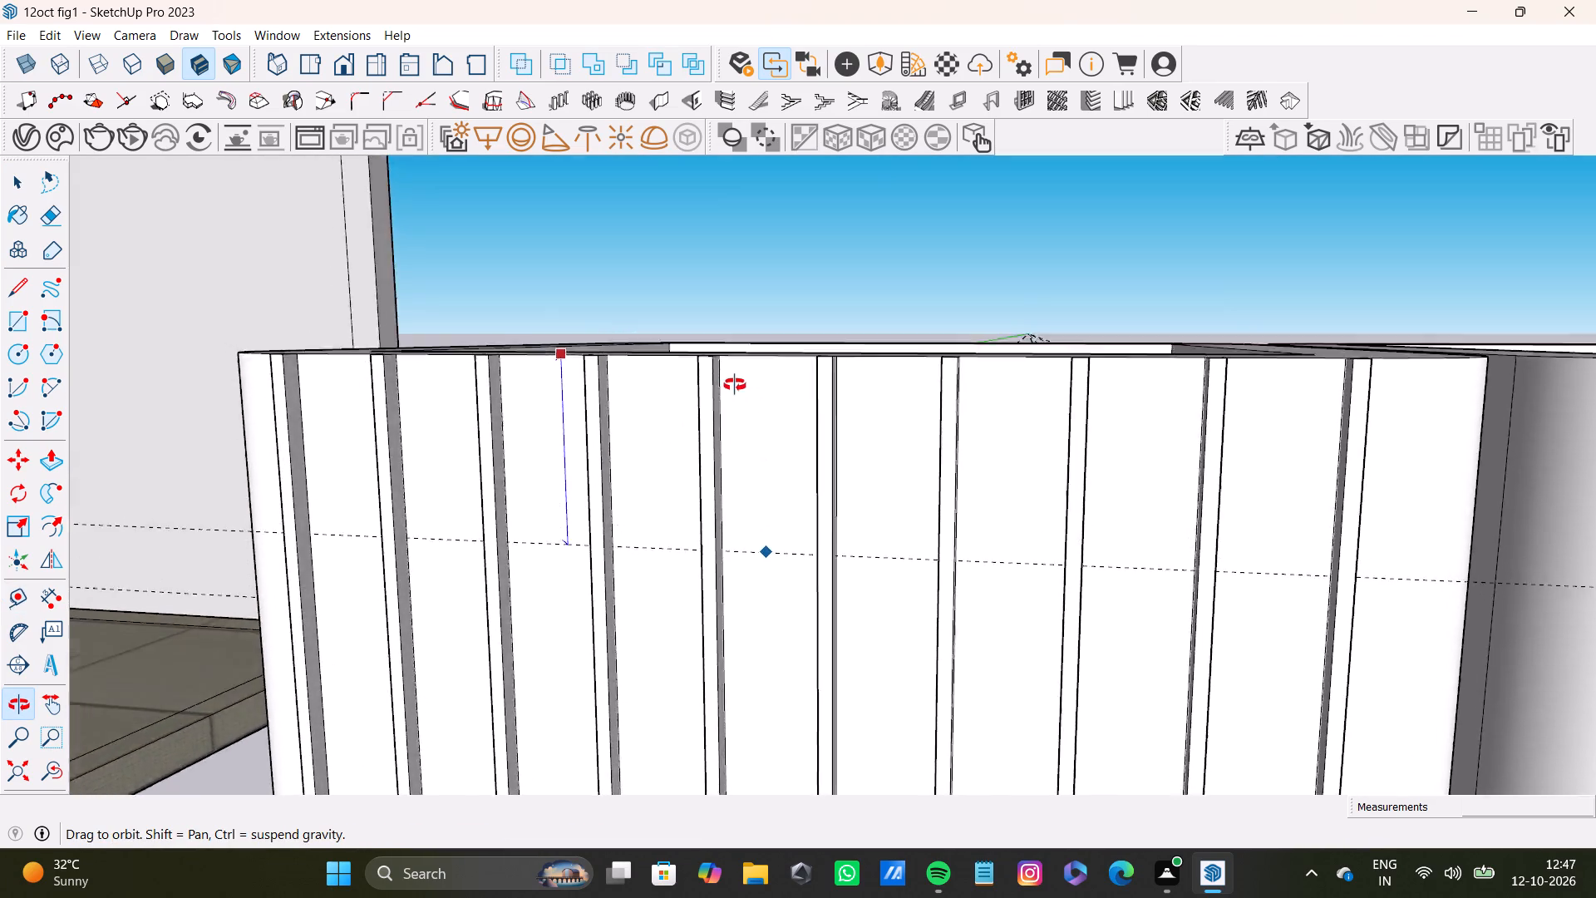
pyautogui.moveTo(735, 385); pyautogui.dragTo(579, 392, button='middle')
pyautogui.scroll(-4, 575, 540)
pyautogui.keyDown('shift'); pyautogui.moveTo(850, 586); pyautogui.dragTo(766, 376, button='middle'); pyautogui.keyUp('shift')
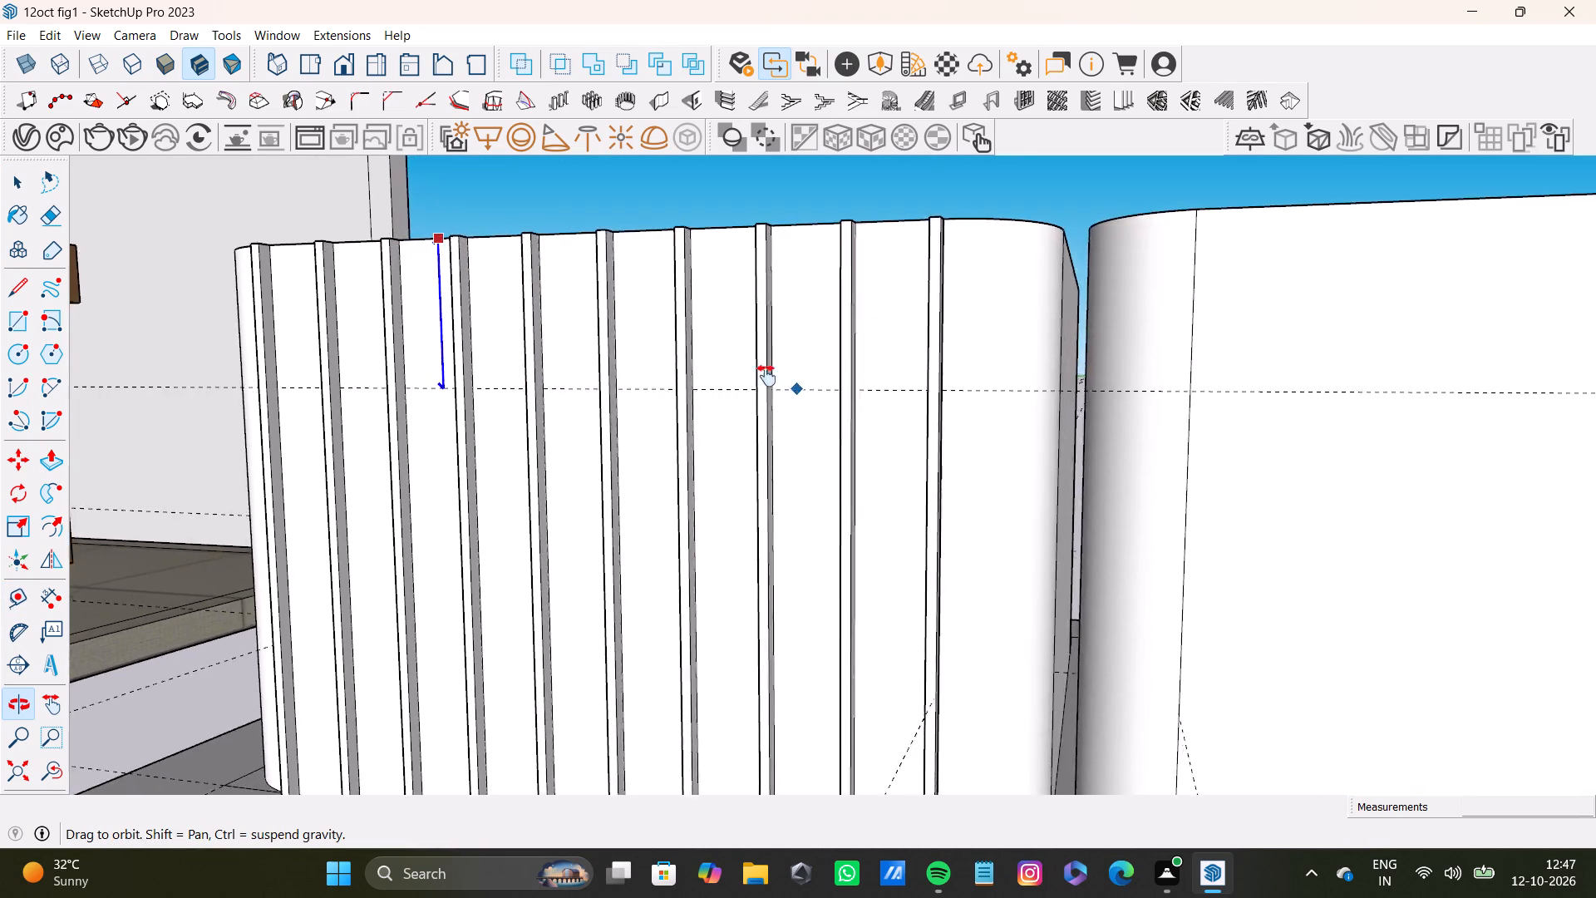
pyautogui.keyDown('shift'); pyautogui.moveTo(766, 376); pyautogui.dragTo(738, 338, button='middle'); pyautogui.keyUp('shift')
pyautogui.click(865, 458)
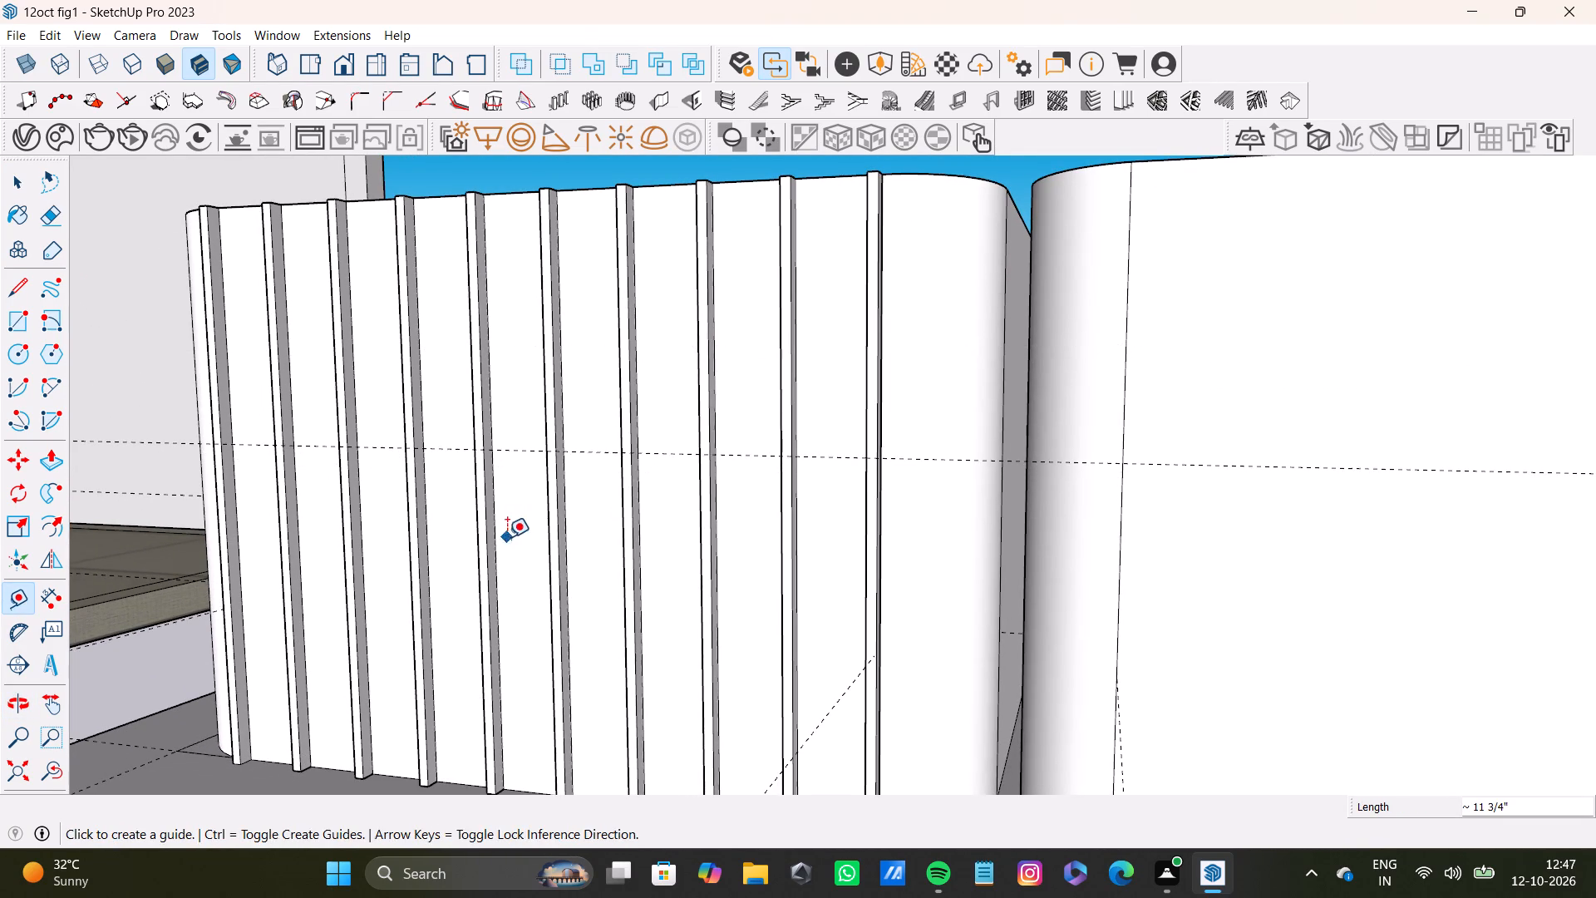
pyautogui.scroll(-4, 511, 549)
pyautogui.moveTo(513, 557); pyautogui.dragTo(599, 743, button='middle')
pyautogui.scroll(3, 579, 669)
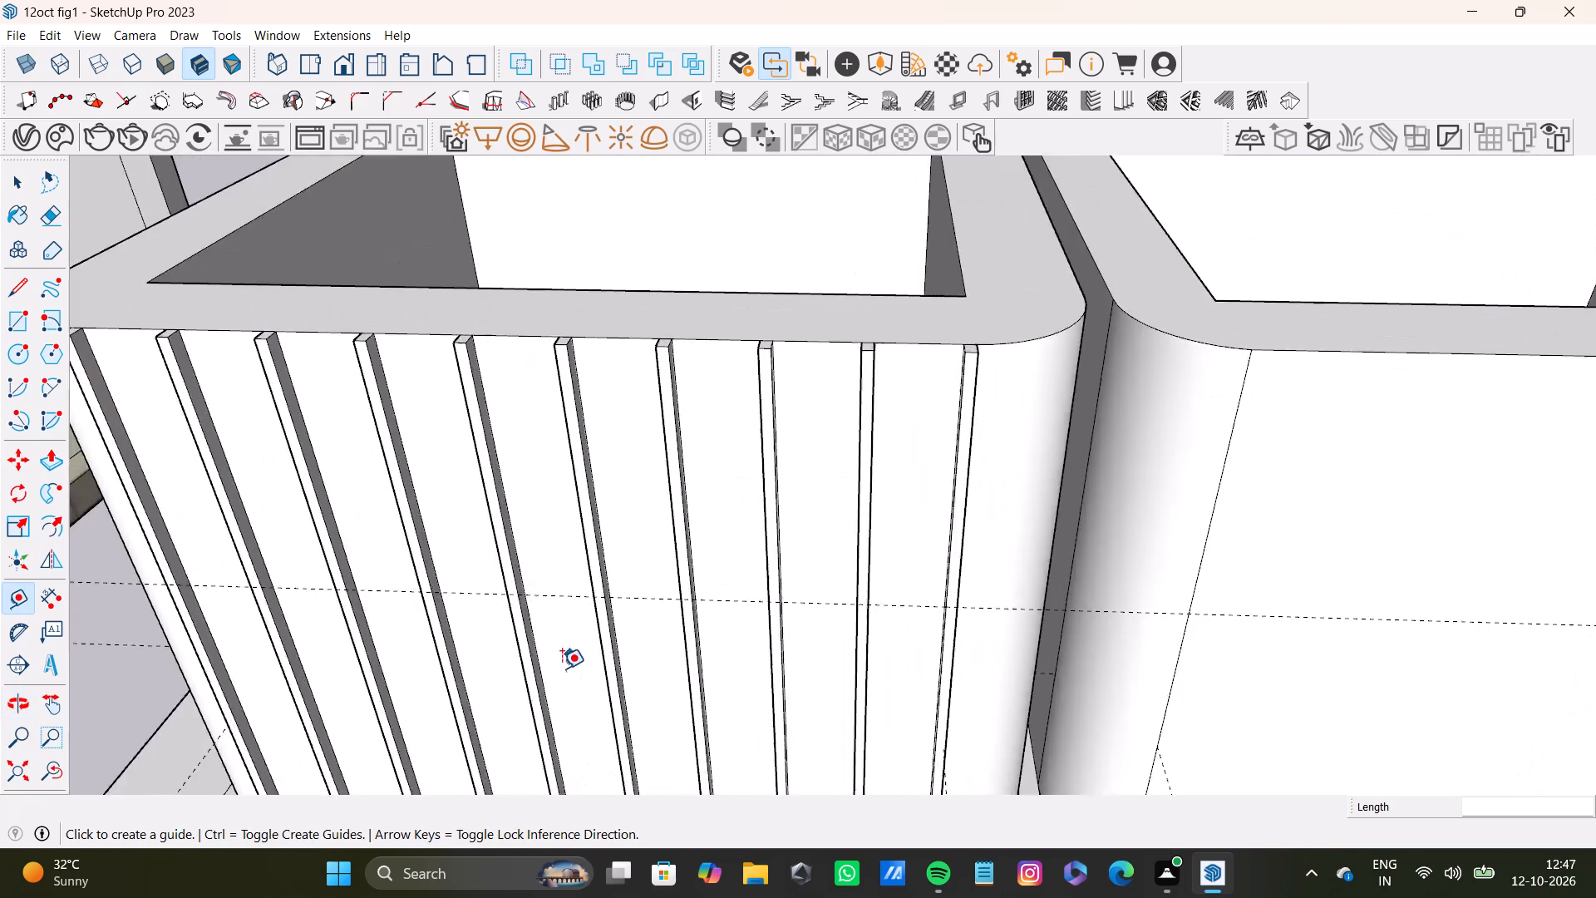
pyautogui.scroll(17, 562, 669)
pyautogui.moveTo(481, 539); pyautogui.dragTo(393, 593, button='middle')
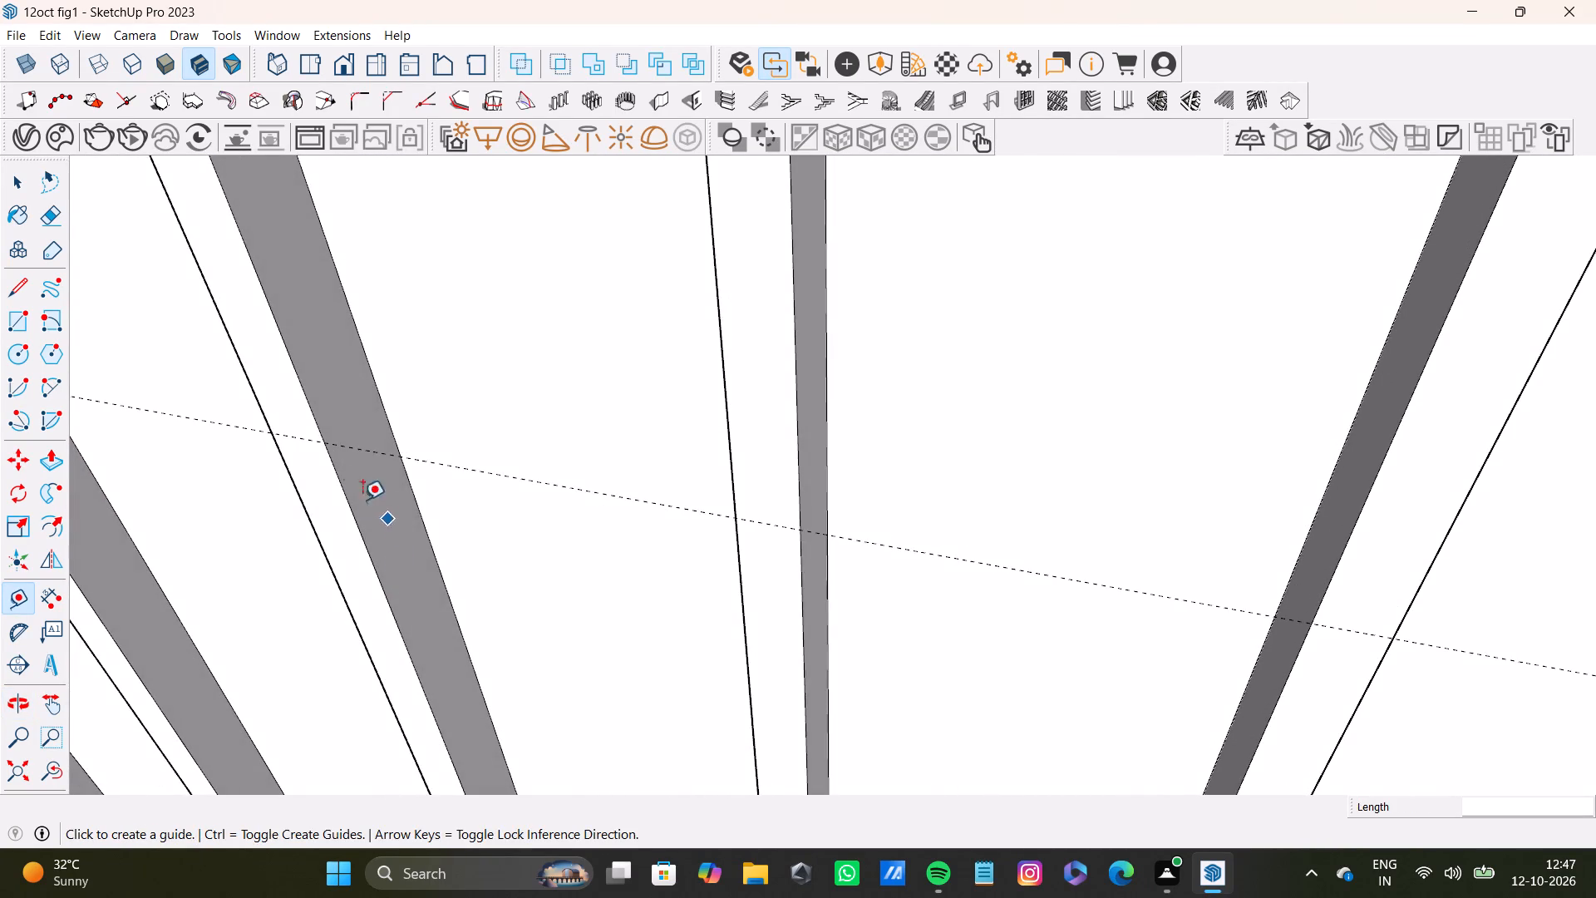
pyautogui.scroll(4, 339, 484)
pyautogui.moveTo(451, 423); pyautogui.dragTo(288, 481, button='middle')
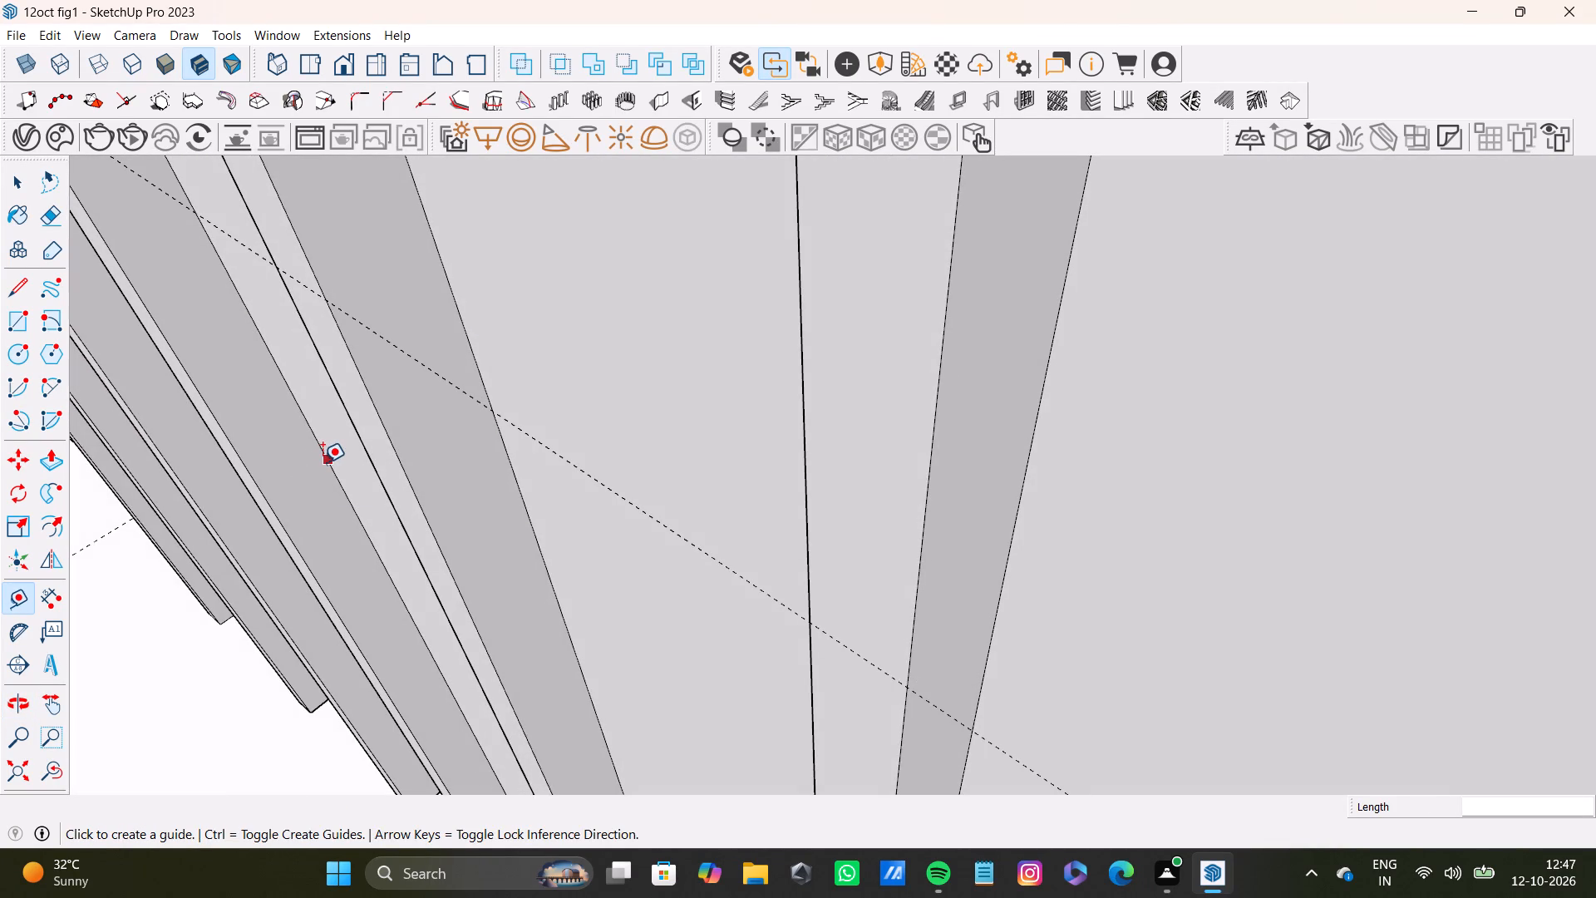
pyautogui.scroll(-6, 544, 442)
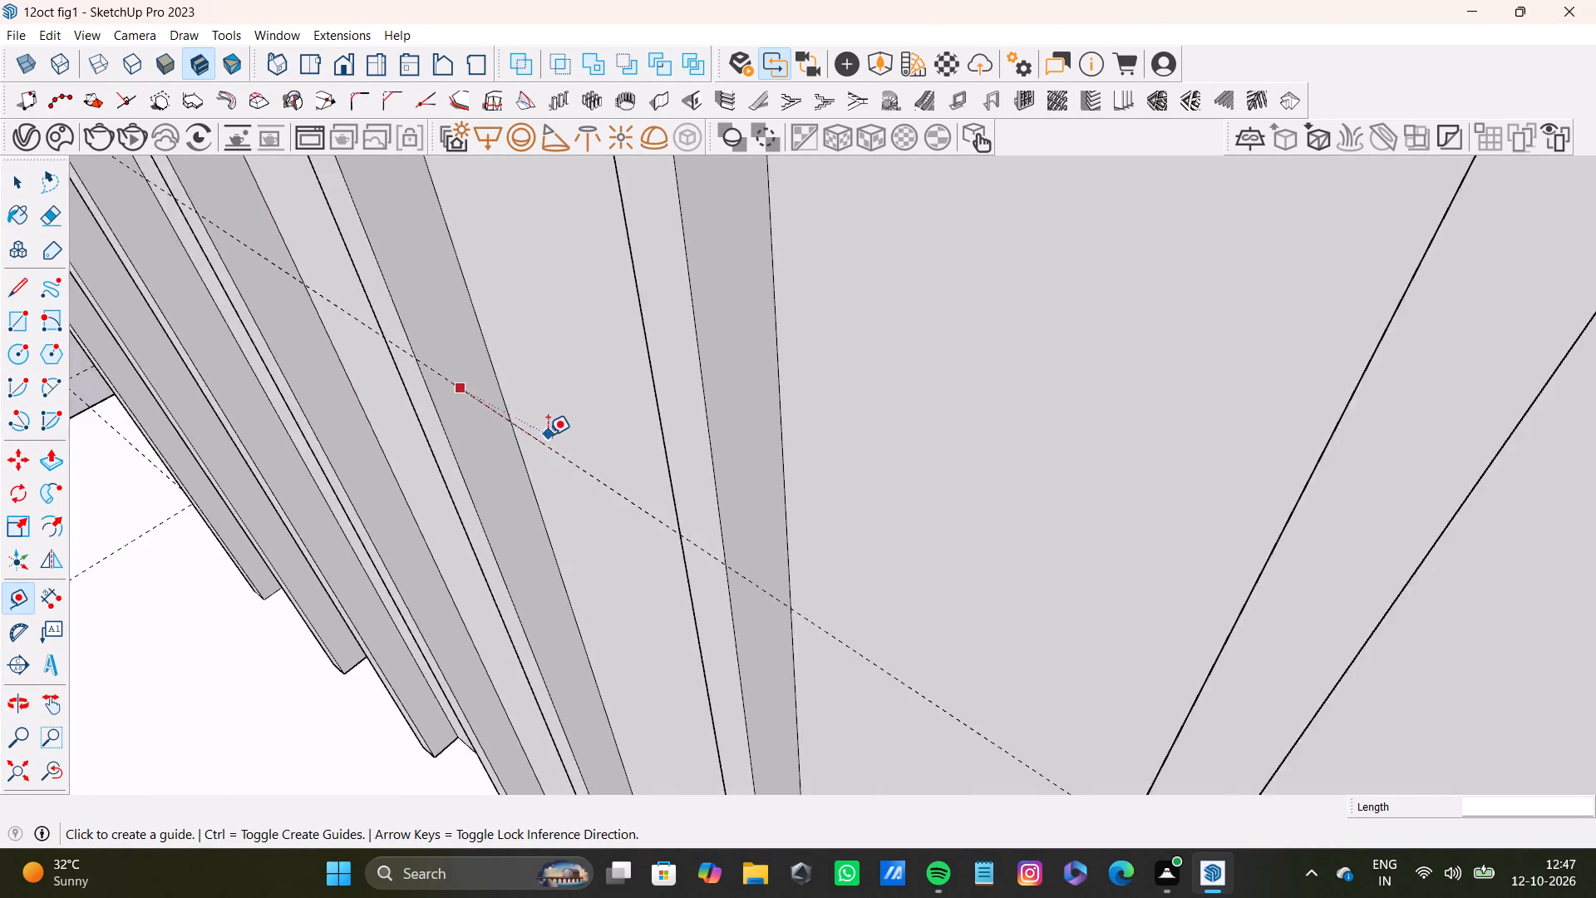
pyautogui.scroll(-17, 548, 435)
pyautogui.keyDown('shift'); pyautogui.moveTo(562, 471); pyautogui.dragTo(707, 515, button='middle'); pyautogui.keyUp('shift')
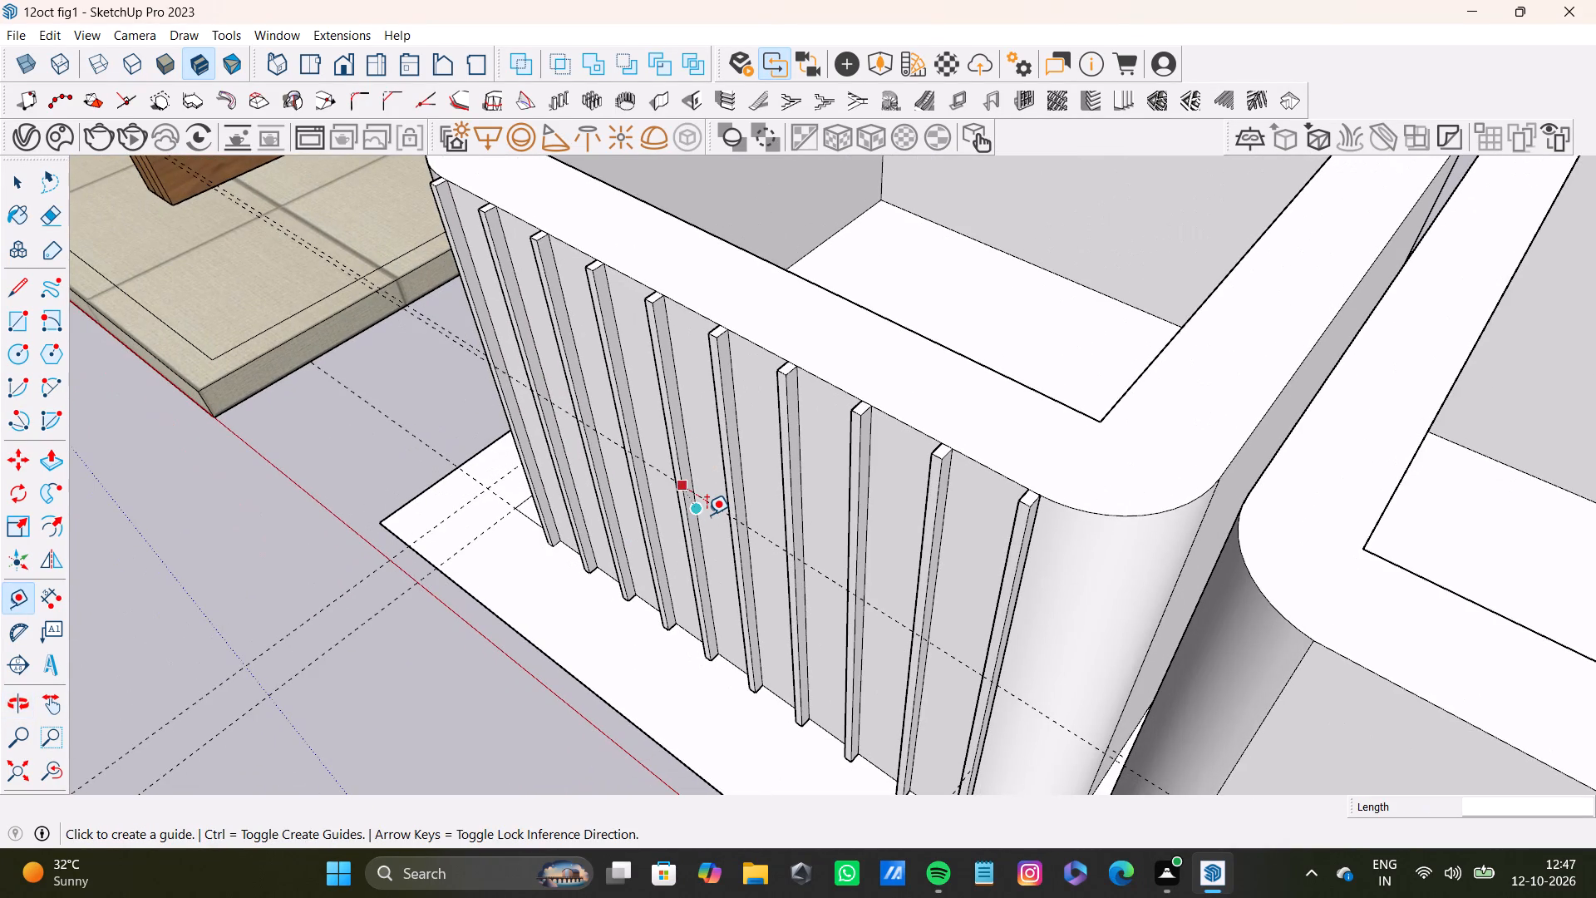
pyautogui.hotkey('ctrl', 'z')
# Place a horizontal guide across the ribbed front face, about 8 3/16" below its top edge.
pyautogui.moveTo(695, 506); pyautogui.dragTo(988, 447, button='middle')
pyautogui.scroll(4, 621, 405)
pyautogui.press('space')
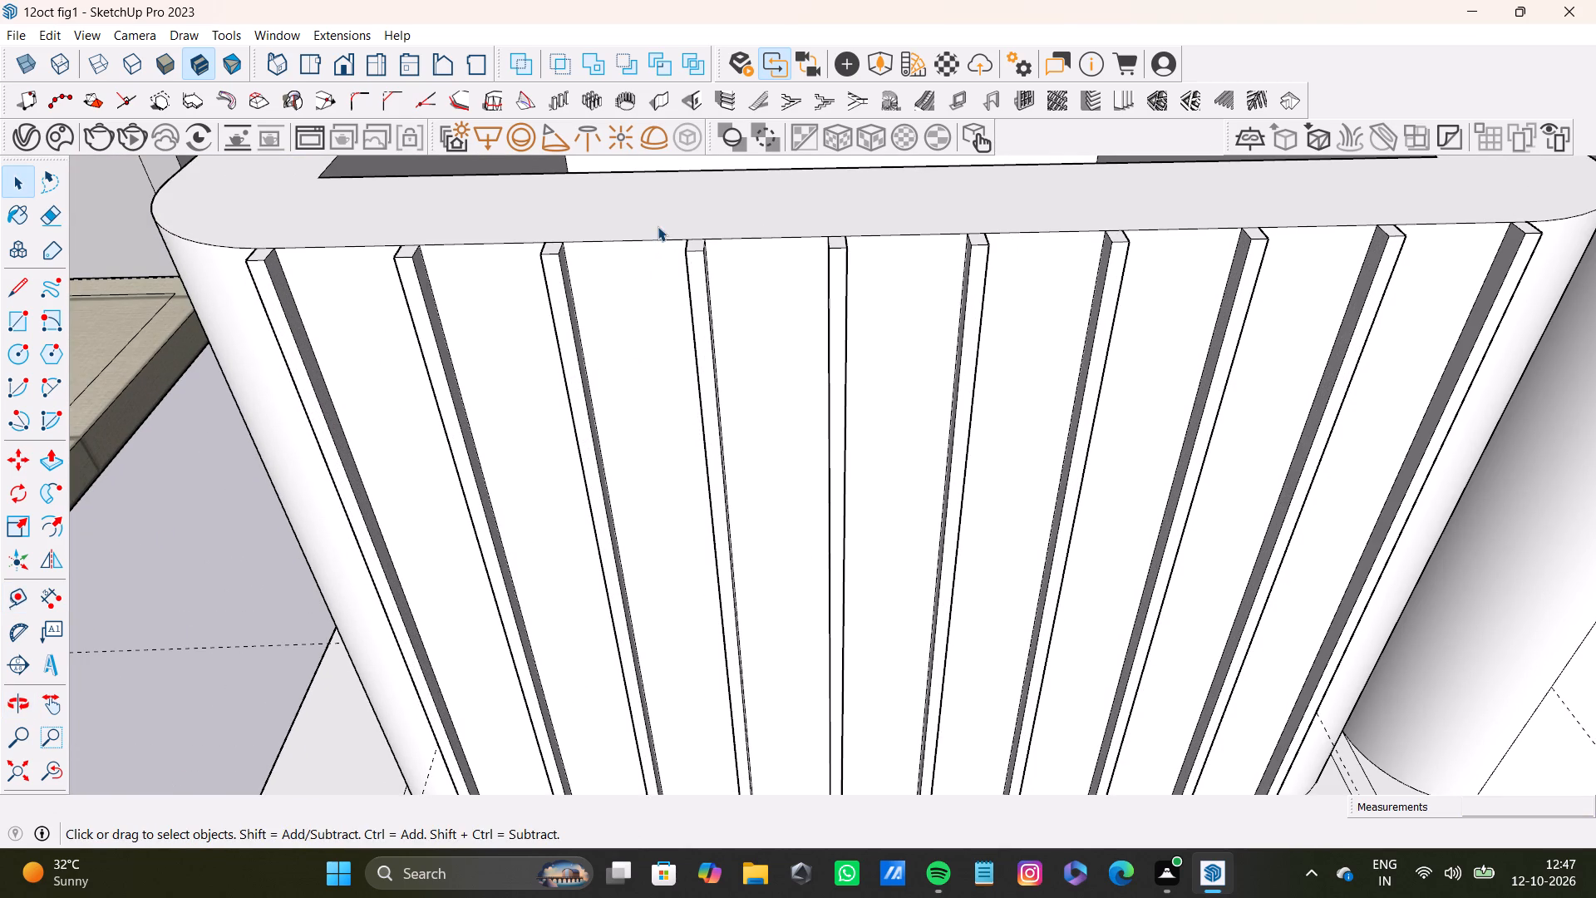
pyautogui.press('t')
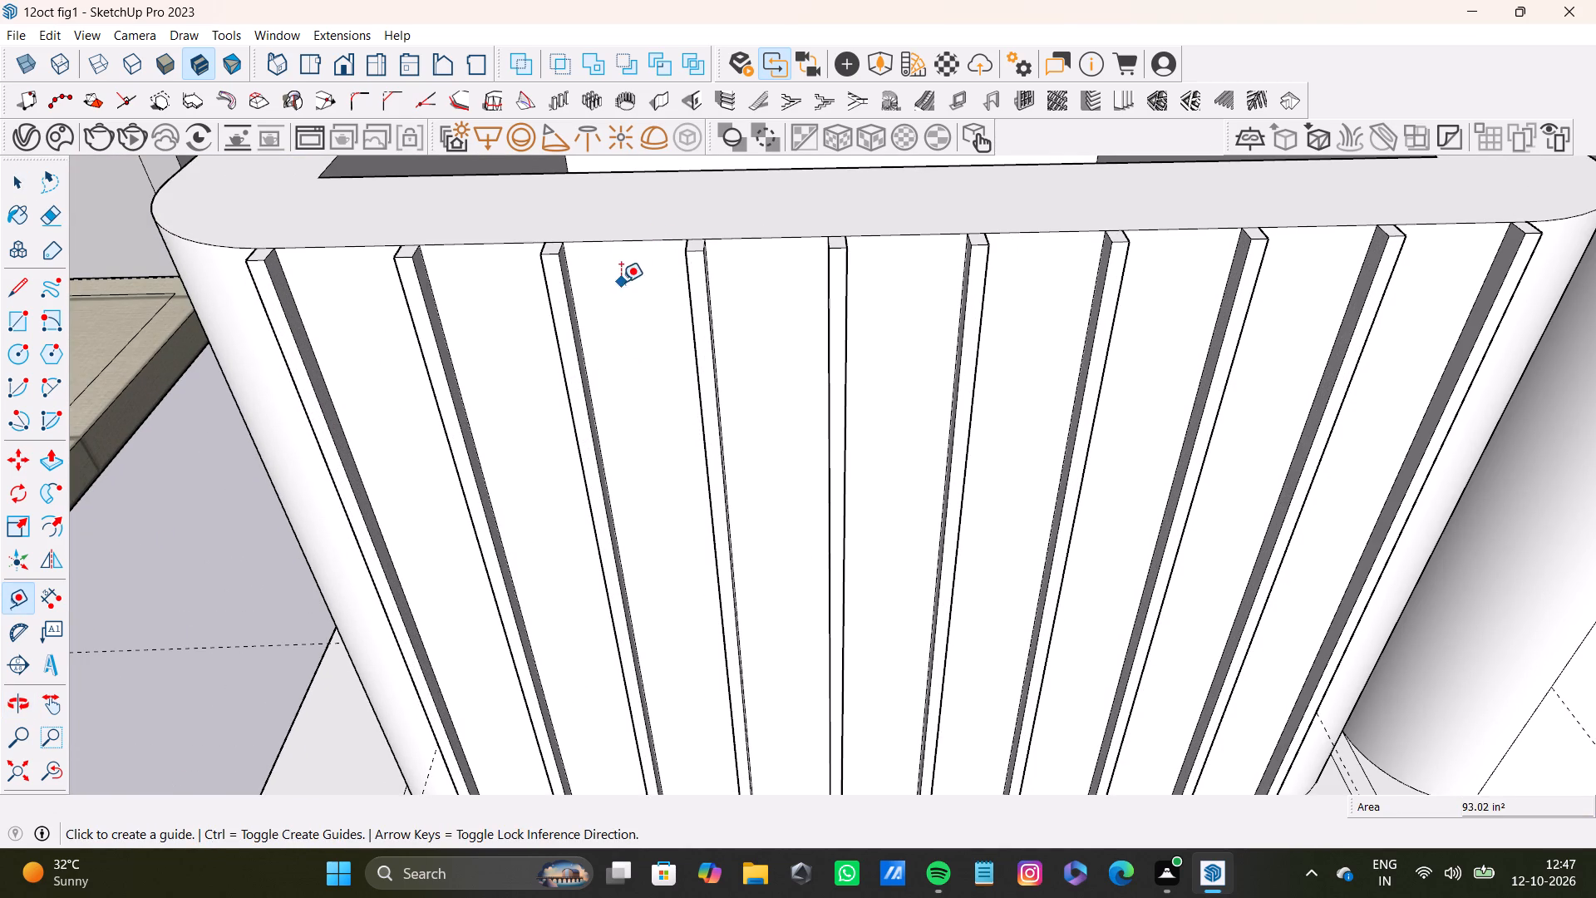
pyautogui.scroll(6, 635, 237)
pyautogui.click(643, 237)
pyautogui.scroll(-4, 736, 301)
pyautogui.moveTo(904, 504); pyautogui.dragTo(485, 232, button='middle')
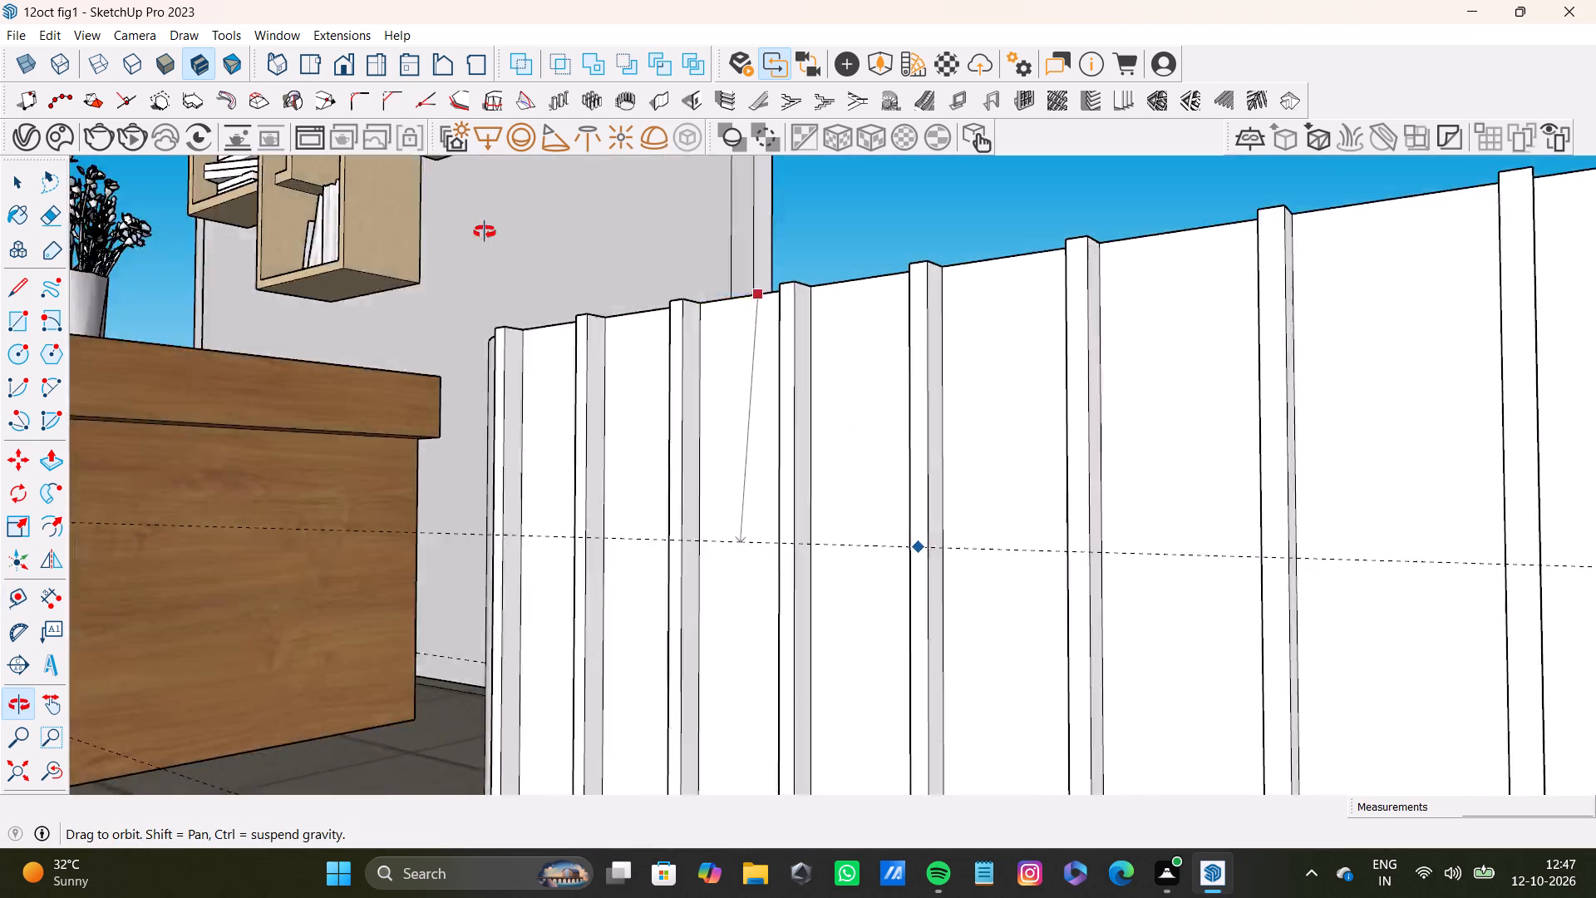
pyautogui.moveTo(485, 232); pyautogui.dragTo(382, 245, button='middle')
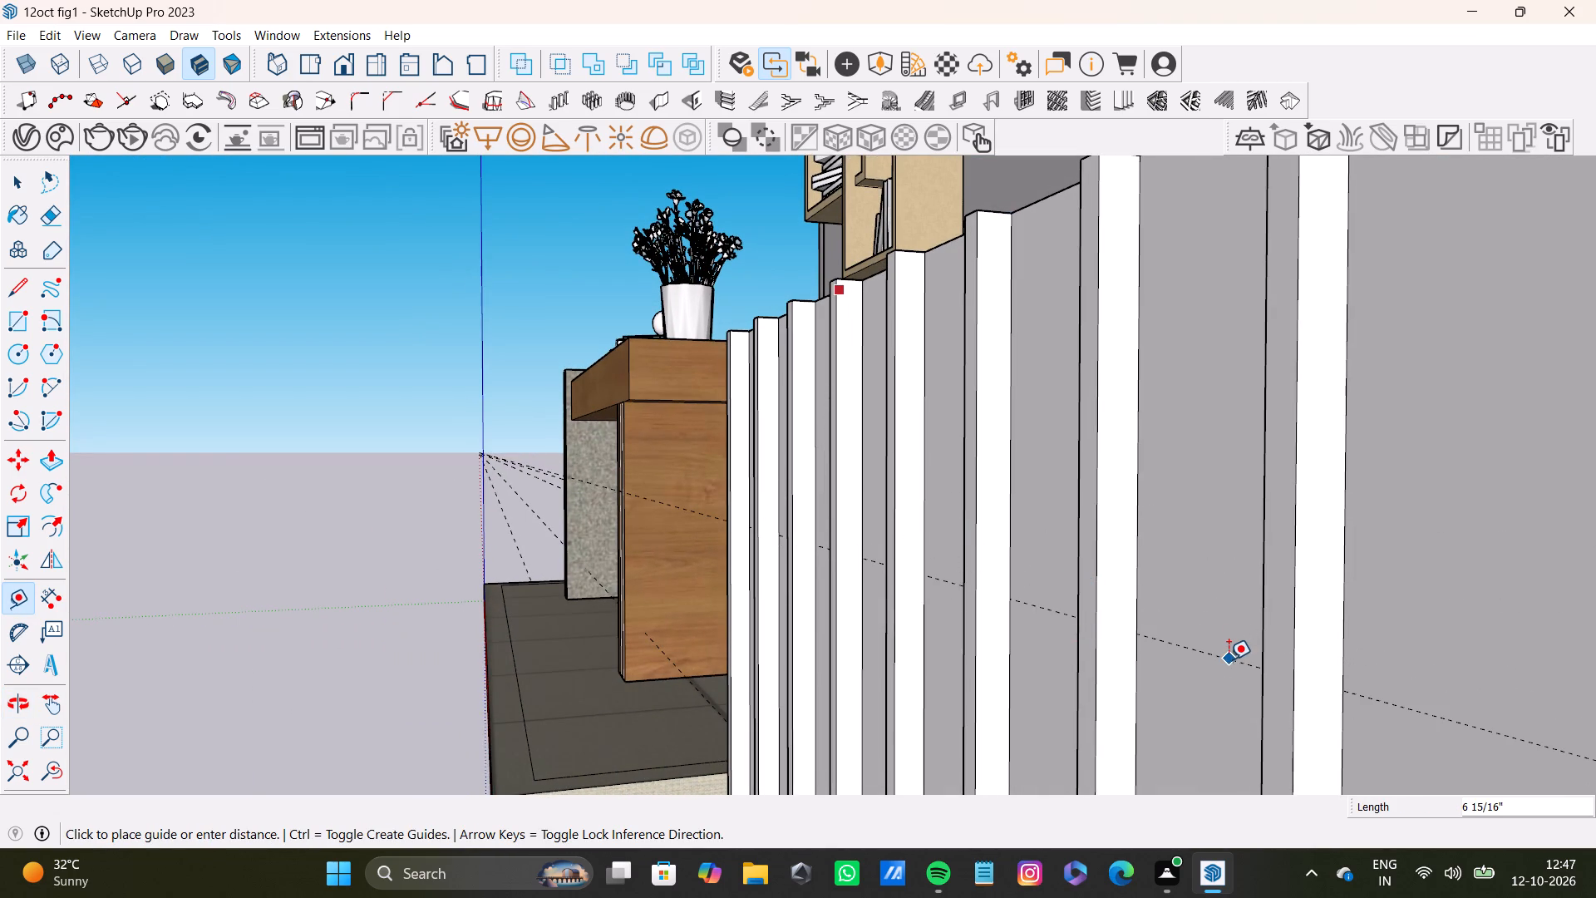
pyautogui.keyDown('shift'); pyautogui.moveTo(1226, 656); pyautogui.dragTo(1063, 474, button='middle'); pyautogui.keyUp('shift')
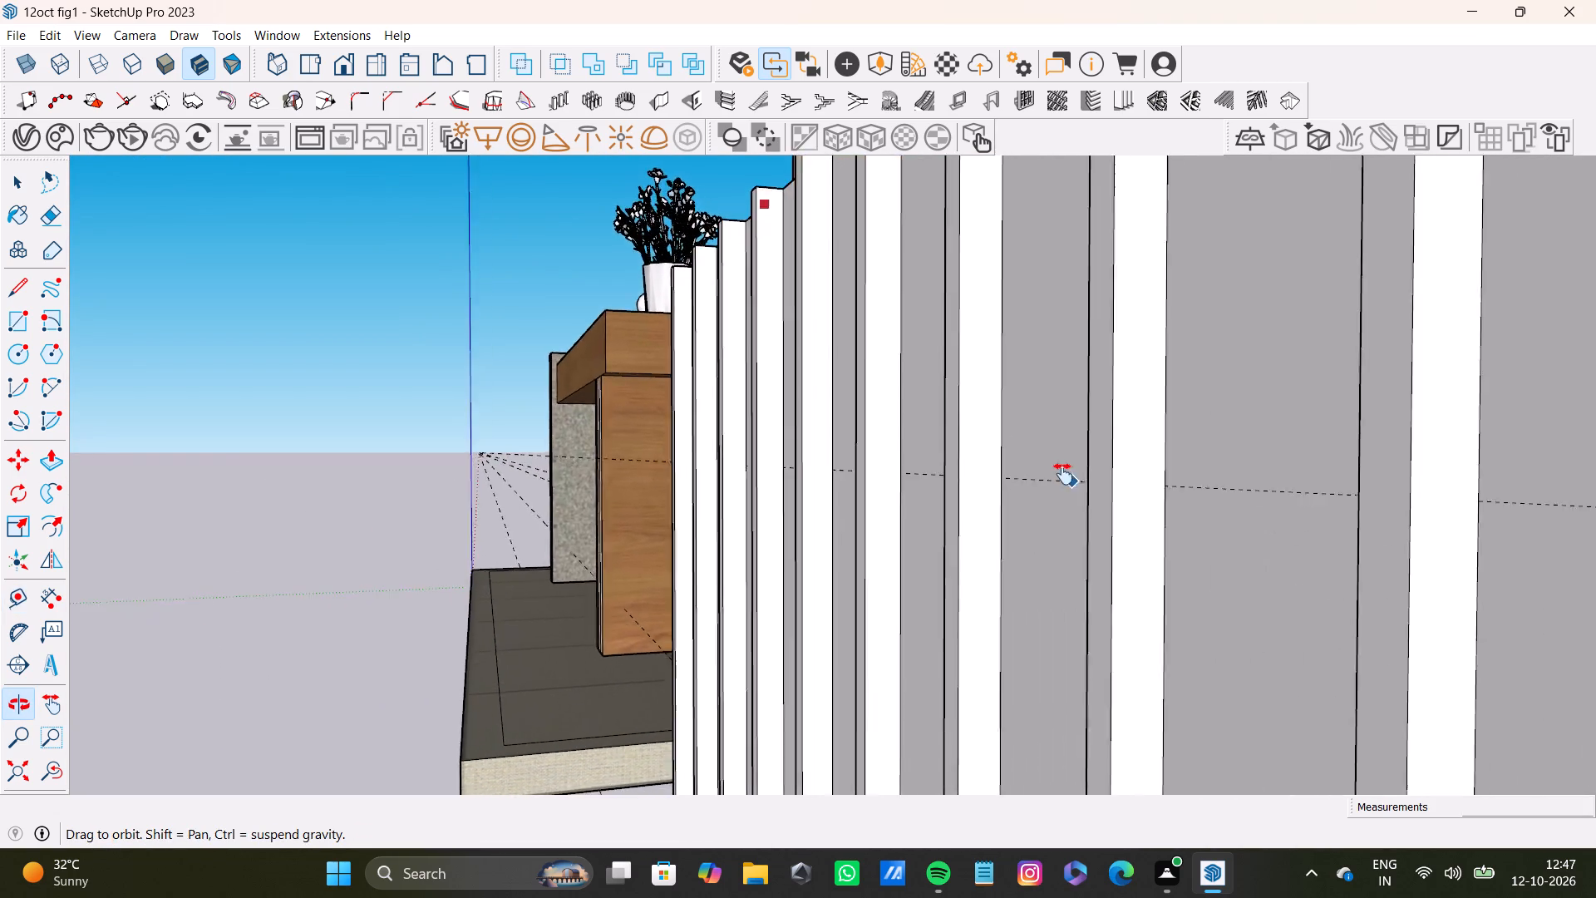
pyautogui.keyDown('shift'); pyautogui.moveTo(1063, 474); pyautogui.dragTo(1426, 497, button='middle'); pyautogui.keyUp('shift')
pyautogui.scroll(-3, 1243, 471)
pyautogui.keyDown('shift'); pyautogui.moveTo(1123, 476); pyautogui.dragTo(1254, 641, button='middle'); pyautogui.keyUp('shift')
pyautogui.scroll(-4, 1017, 587)
pyautogui.keyDown('shift'); pyautogui.moveTo(1006, 601); pyautogui.dragTo(761, 332, button='middle'); pyautogui.keyUp('shift')
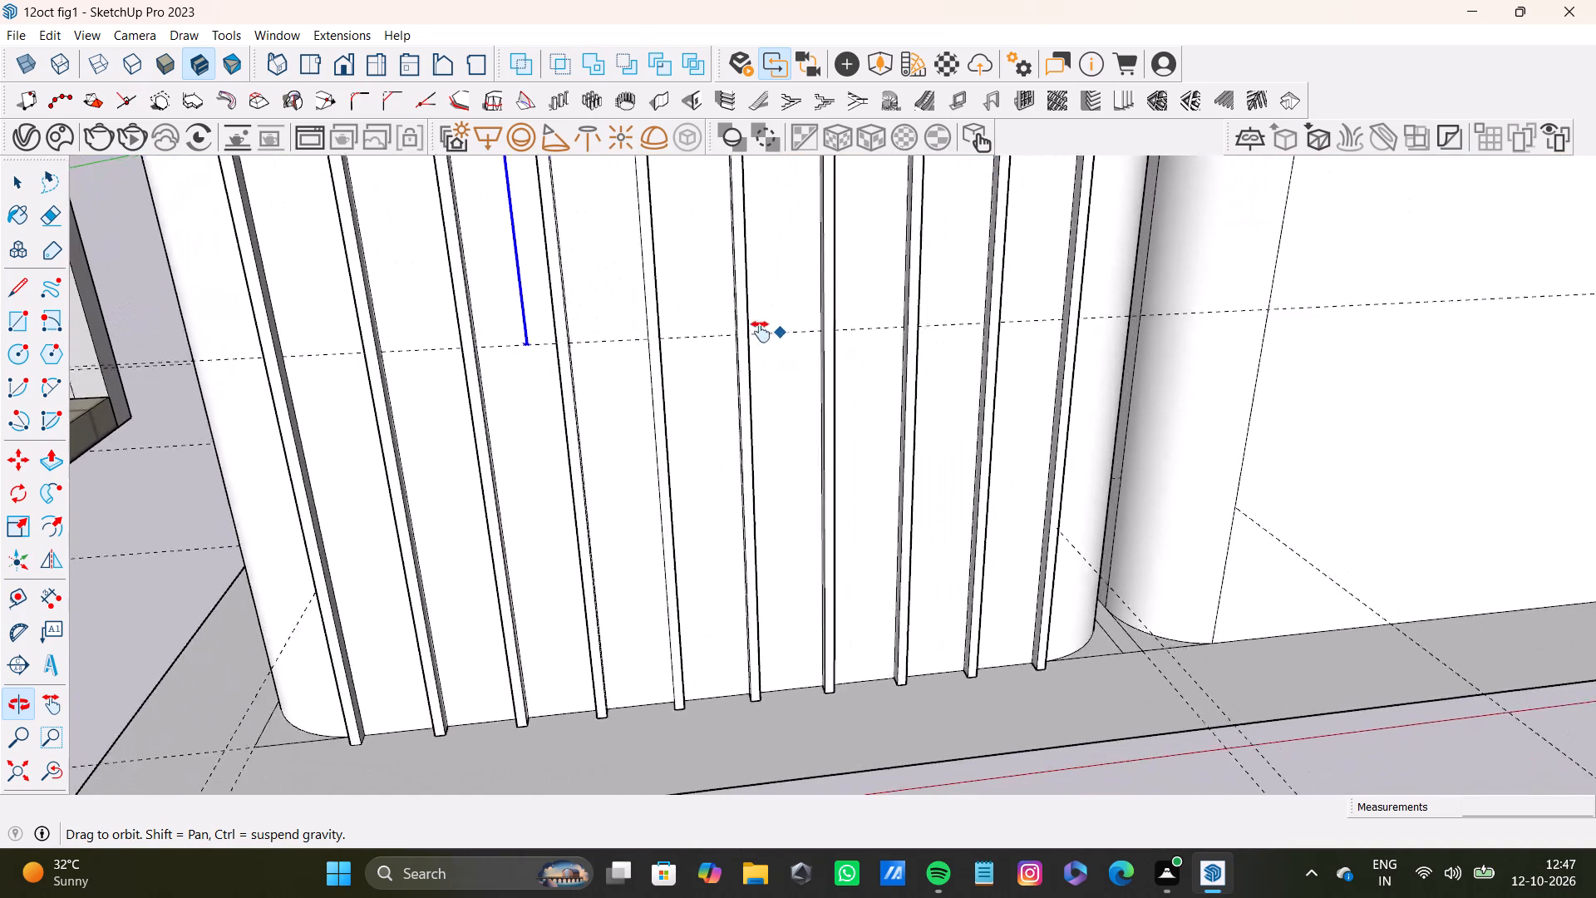
pyautogui.keyDown('shift'); pyautogui.moveTo(761, 332); pyautogui.dragTo(462, 518, button='middle'); pyautogui.keyUp('shift')
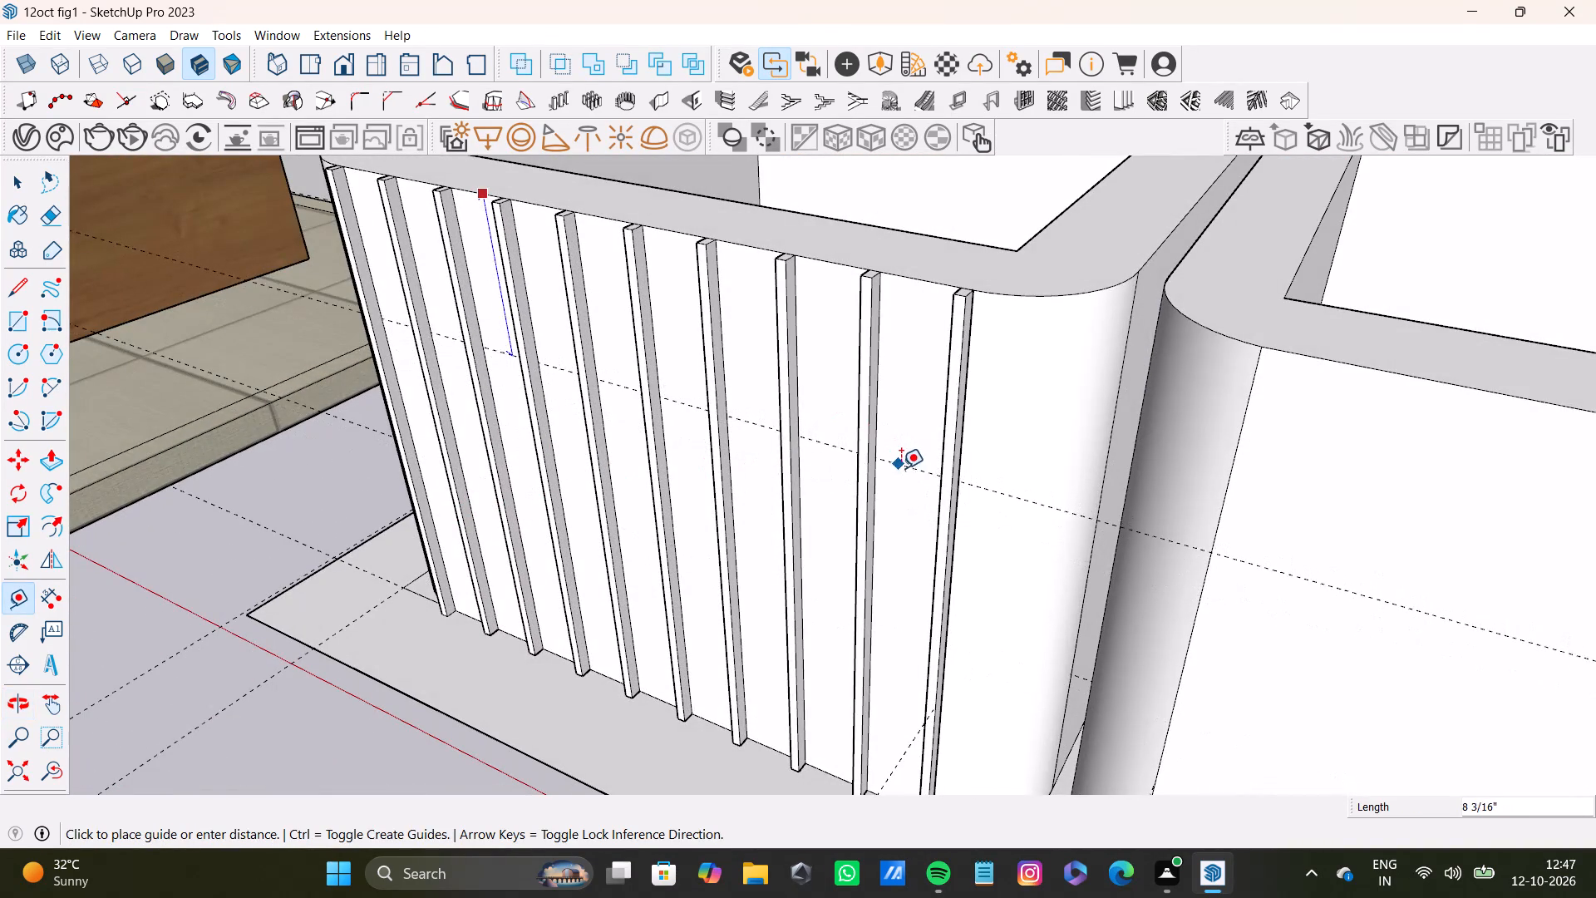
pyautogui.click(909, 468)
# Offset a second parallel guide about 3/8" above the horizontal guide on the ribbed front face.
pyautogui.scroll(16, 730, 441)
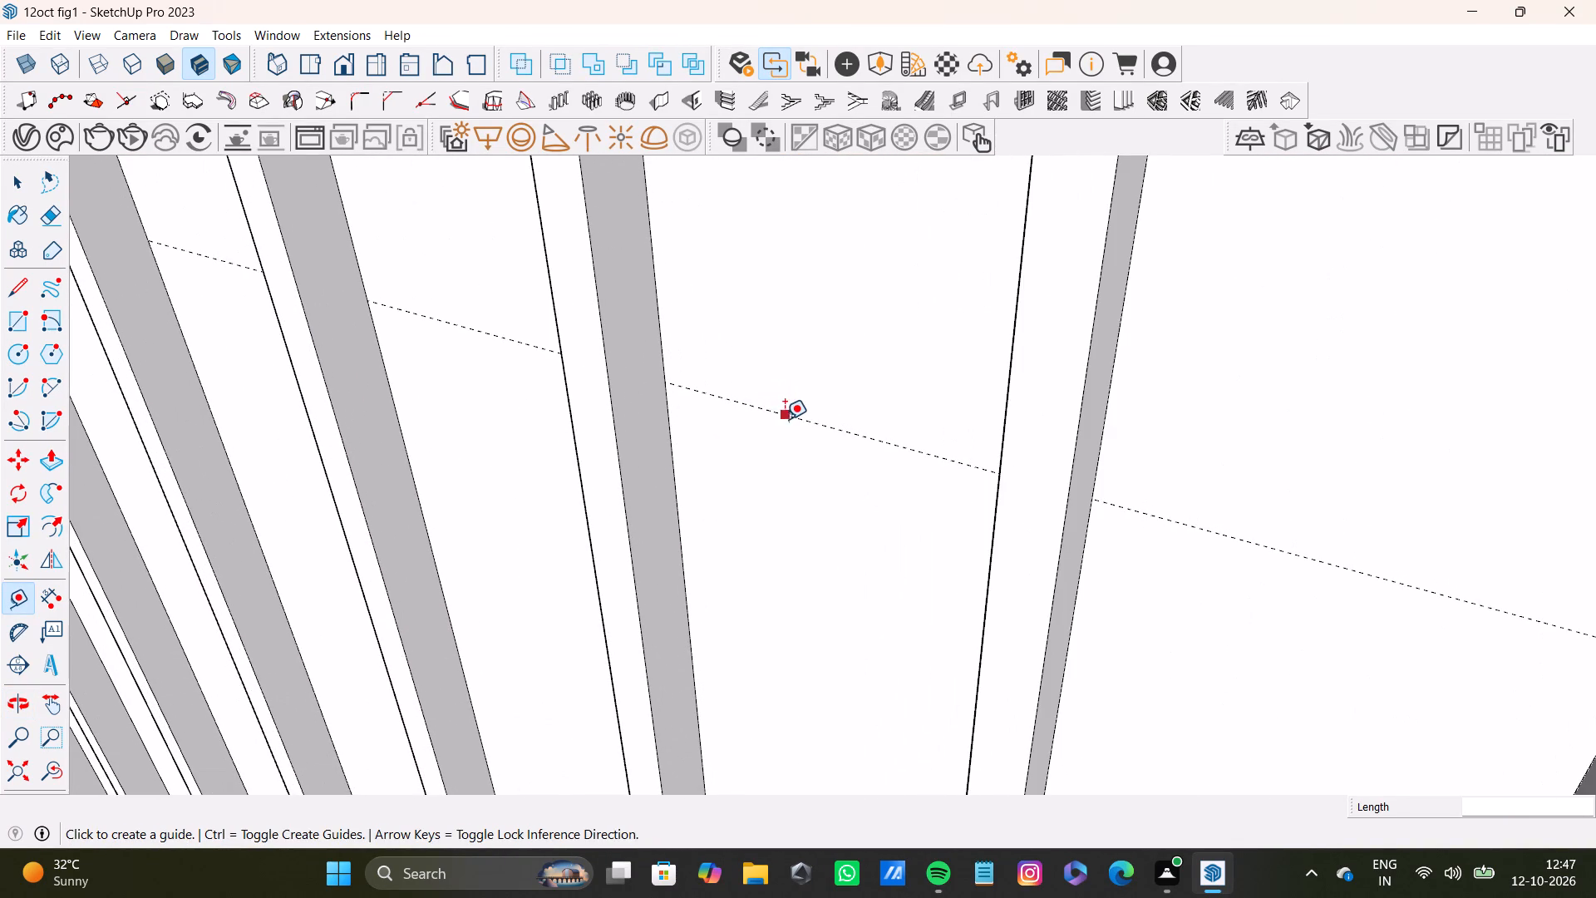
pyautogui.click(785, 419)
pyautogui.click(793, 370)
# Draw a thin rectangle about 3/8" by 3' 1 5/8" between the two guides, across the front face to the rounded corner's outer edge.
pyautogui.scroll(-14, 769, 405)
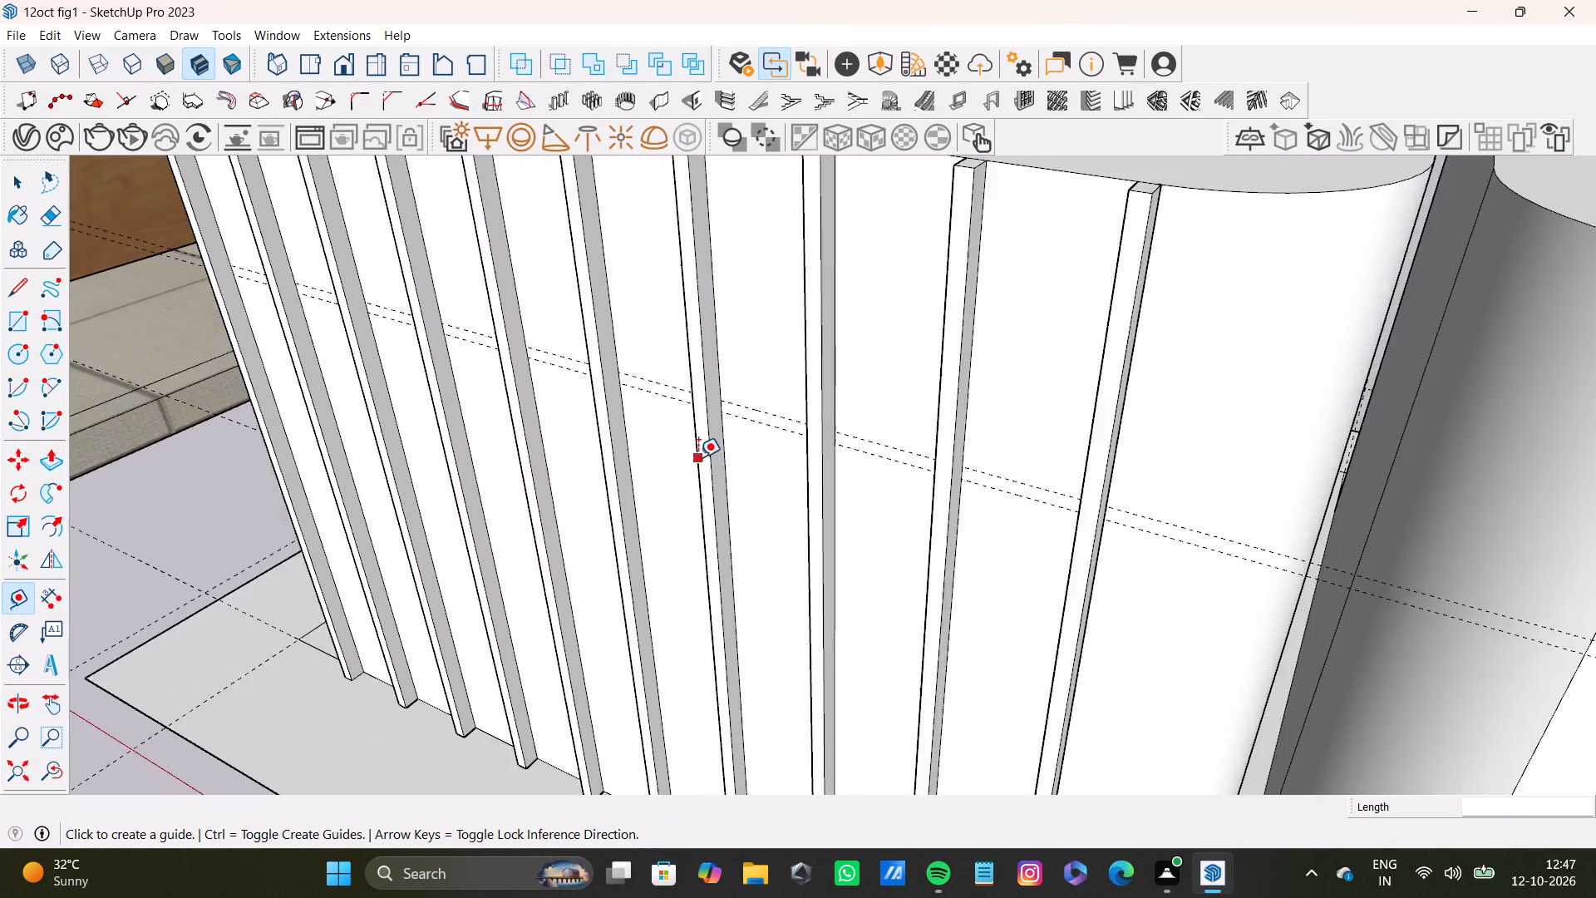
pyautogui.scroll(-8, 698, 457)
pyautogui.keyDown('shift'); pyautogui.moveTo(684, 458); pyautogui.dragTo(1012, 455, button='middle'); pyautogui.keyUp('shift')
pyautogui.scroll(12, 589, 499)
pyautogui.moveTo(550, 494); pyautogui.dragTo(468, 455, button='middle')
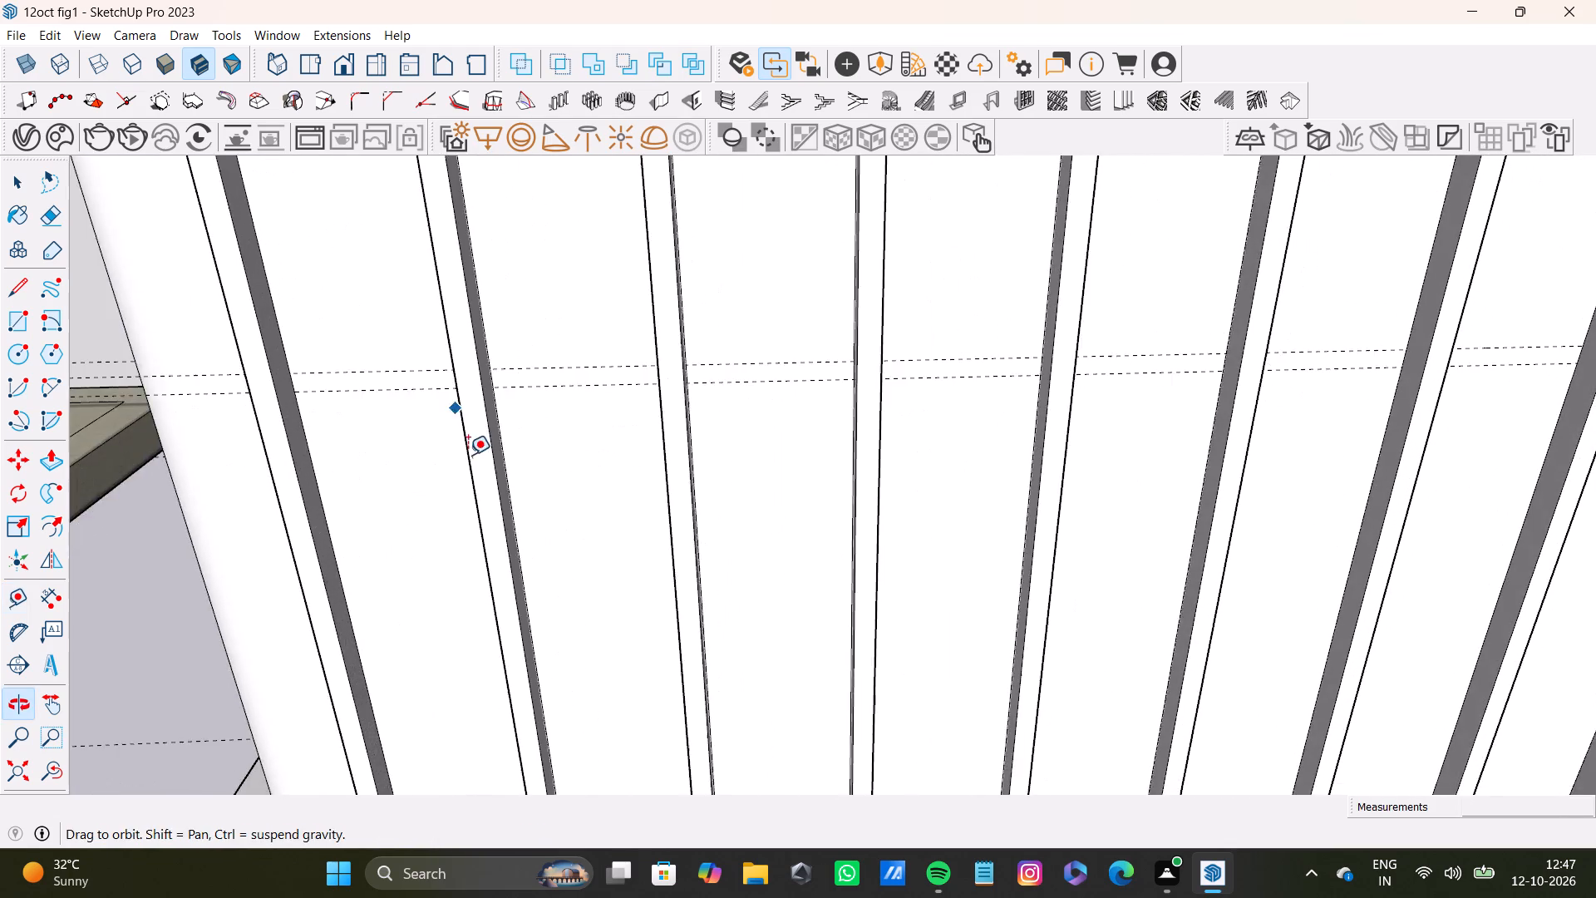
pyautogui.moveTo(468, 455); pyautogui.dragTo(465, 459, button='middle')
pyautogui.keyDown('shift'); pyautogui.scroll(-4, 477, 451); pyautogui.keyUp('shift')
pyautogui.keyDown('shift'); pyautogui.moveTo(482, 471); pyautogui.dragTo(652, 521, button='middle'); pyautogui.keyUp('shift')
pyautogui.press('r')
pyautogui.scroll(13, 428, 486)
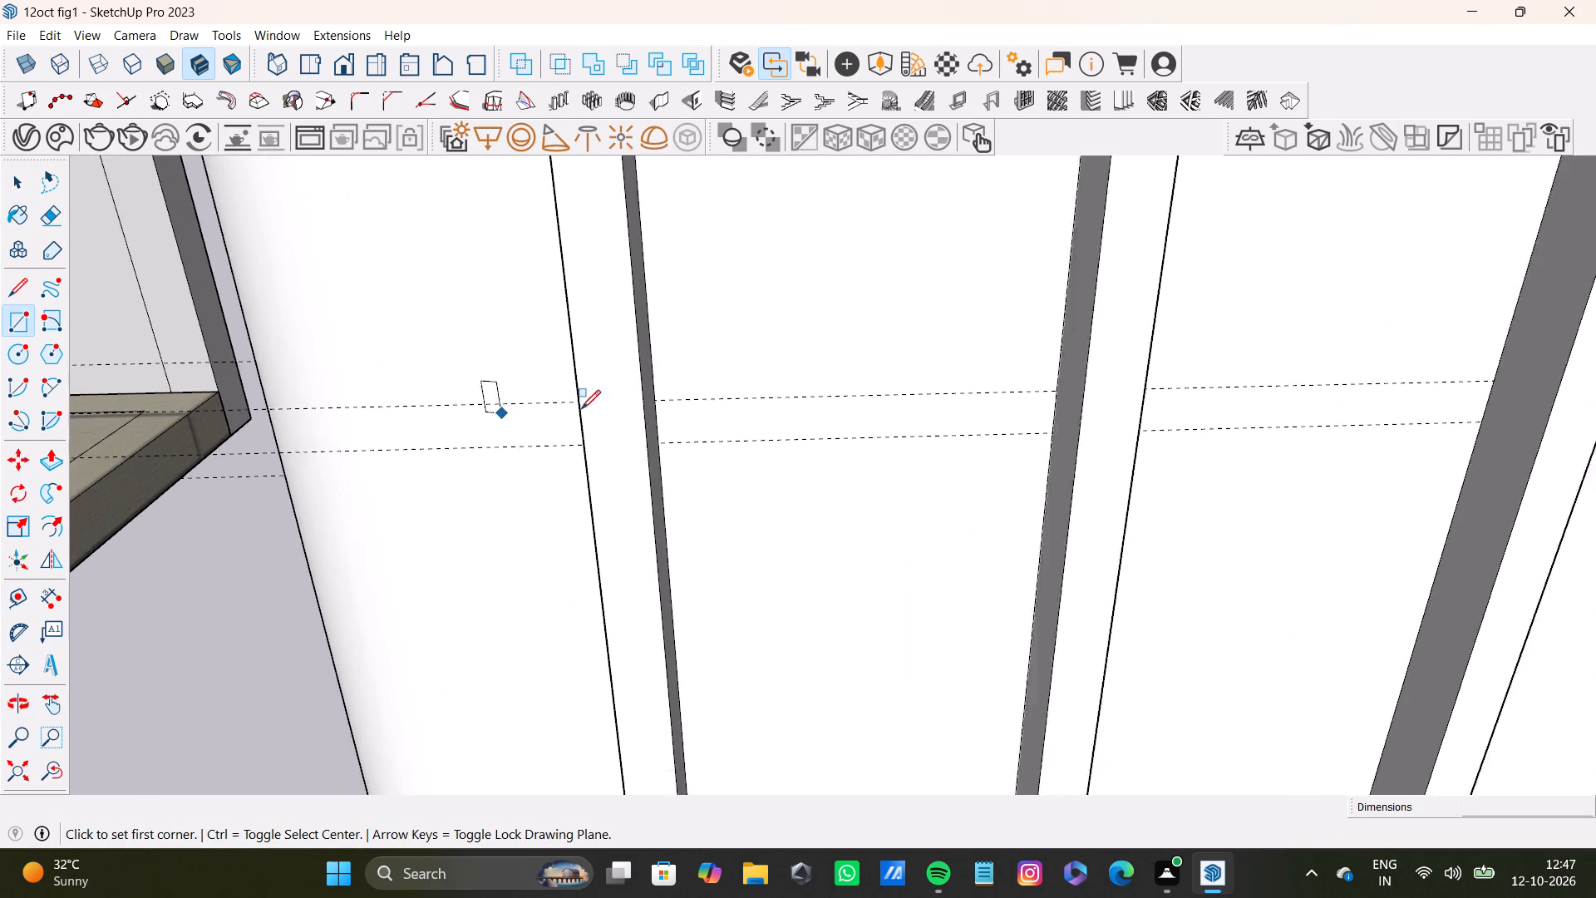
pyautogui.scroll(-4, 699, 408)
pyautogui.keyDown('shift'); pyautogui.moveTo(729, 425); pyautogui.dragTo(539, 488, button='middle'); pyautogui.keyUp('shift')
pyautogui.scroll(7, 534, 471)
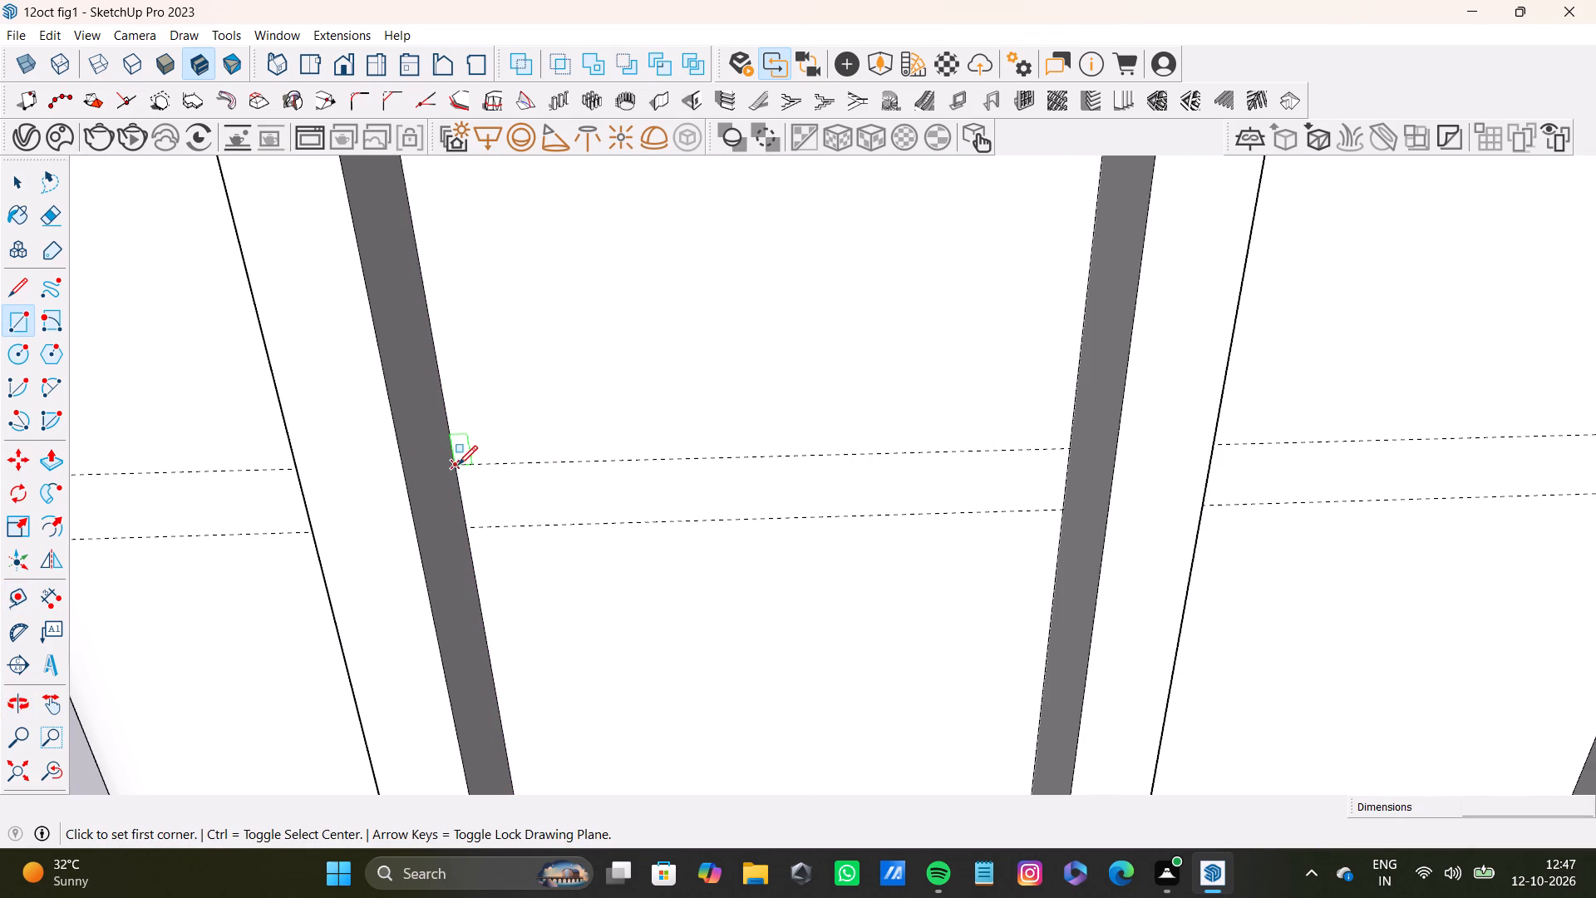
pyautogui.click(458, 465)
pyautogui.scroll(-3, 761, 465)
pyautogui.keyDown('shift'); pyautogui.moveTo(1181, 545); pyautogui.dragTo(12, 377, button='middle'); pyautogui.keyUp('shift')
pyautogui.scroll(-6, 549, 386)
pyautogui.keyDown('shift'); pyautogui.moveTo(955, 329); pyautogui.dragTo(327, 410, button='middle'); pyautogui.keyUp('shift')
pyautogui.scroll(-4, 823, 343)
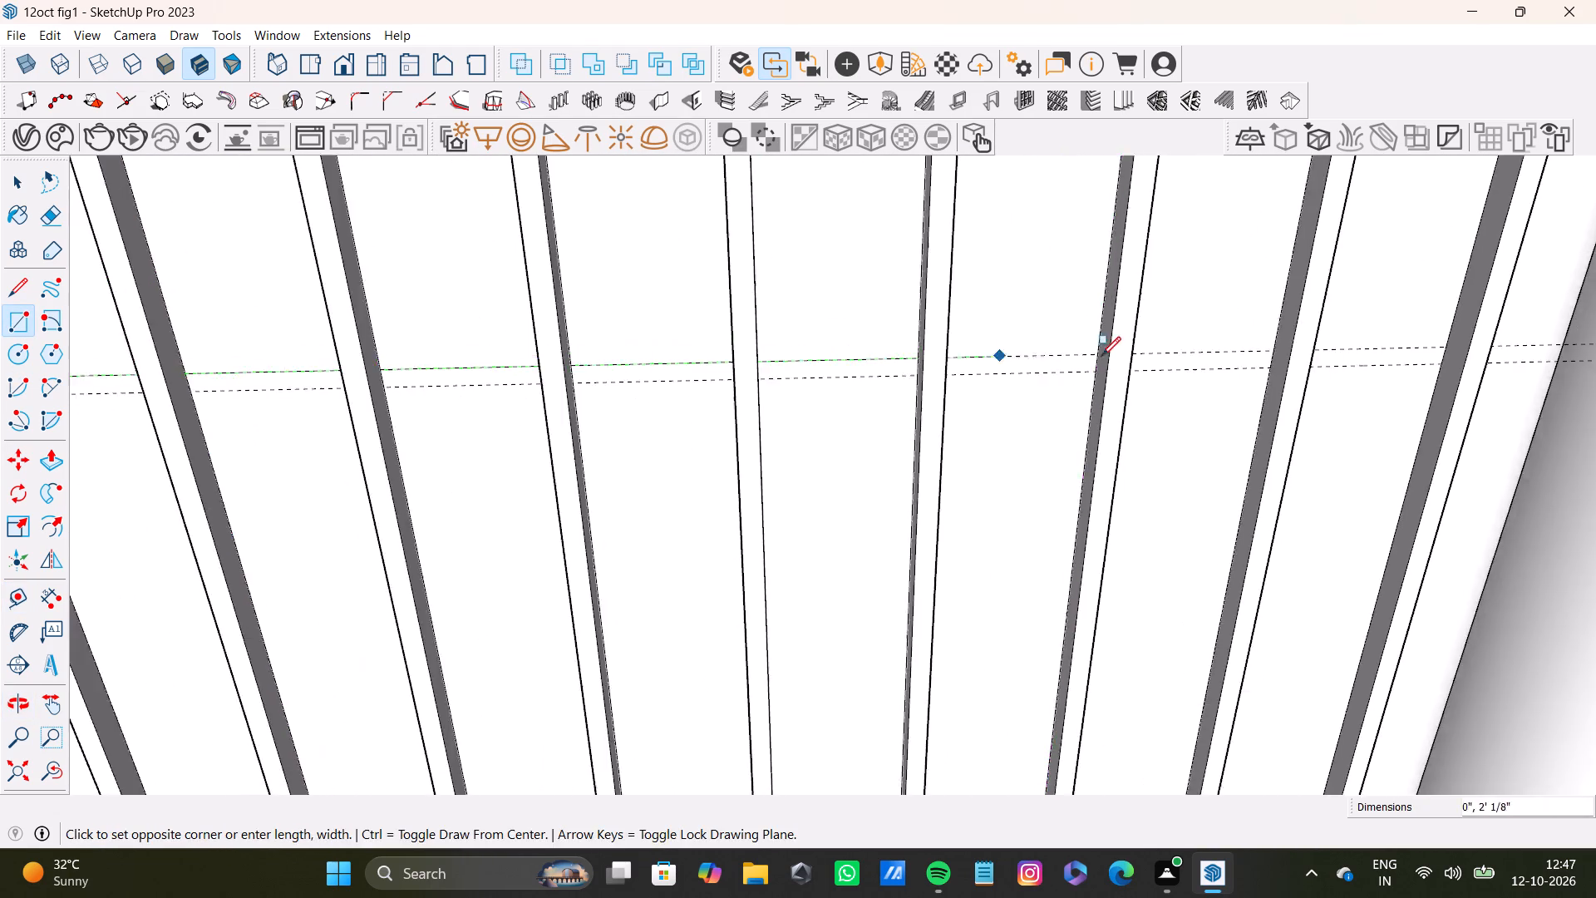
pyautogui.keyDown('shift'); pyautogui.moveTo(1105, 355); pyautogui.dragTo(245, 395, button='middle'); pyautogui.keyUp('shift')
pyautogui.scroll(6, 710, 387)
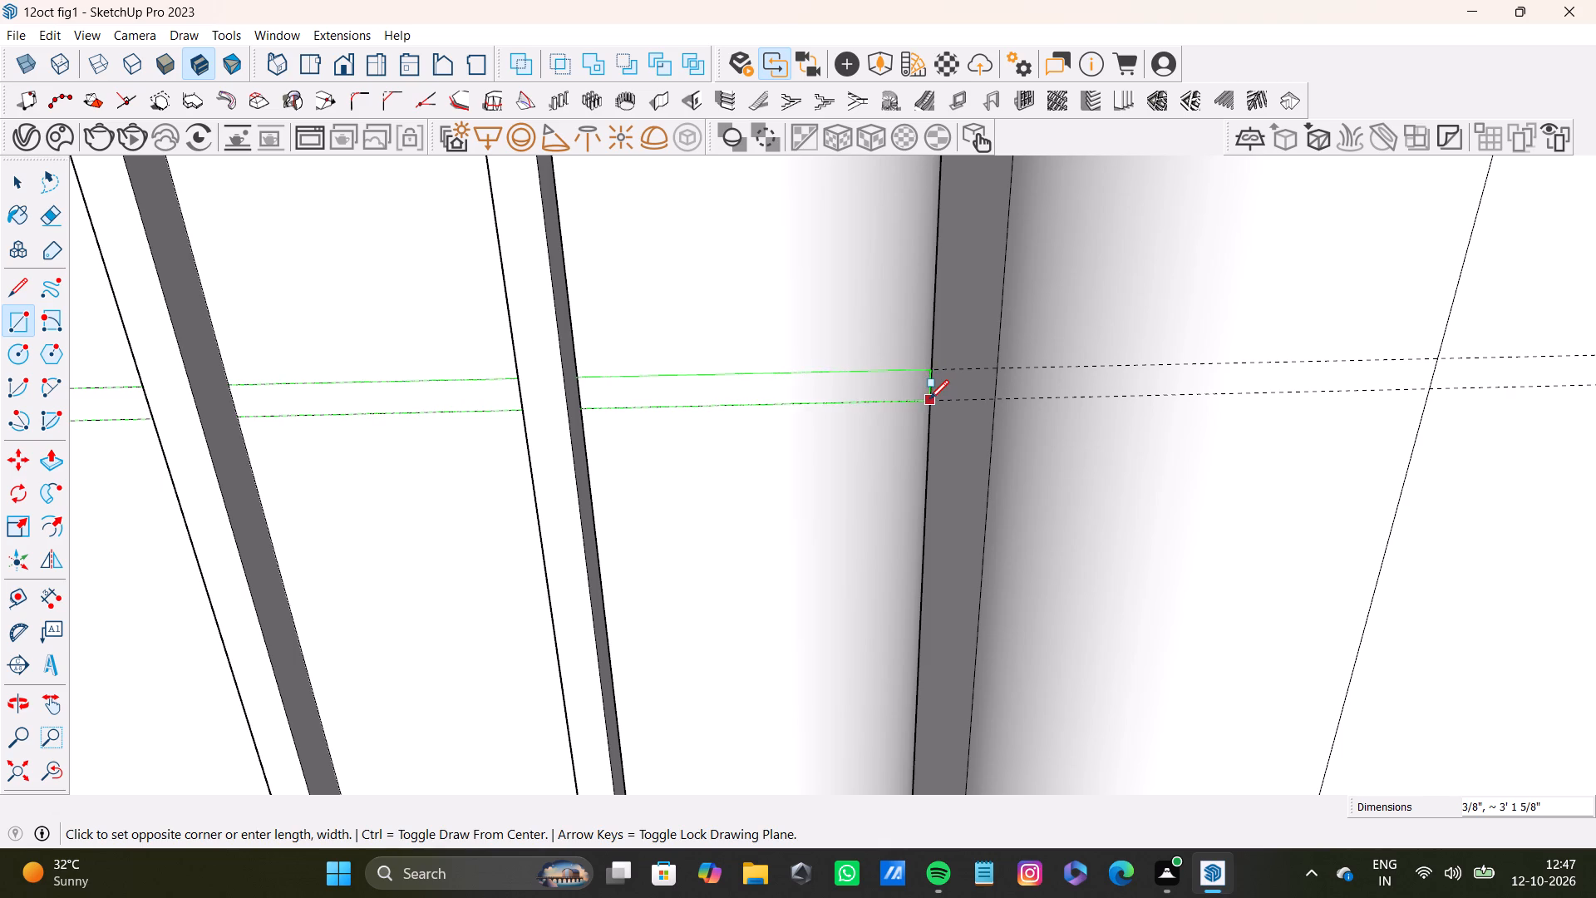
pyautogui.click(929, 399)
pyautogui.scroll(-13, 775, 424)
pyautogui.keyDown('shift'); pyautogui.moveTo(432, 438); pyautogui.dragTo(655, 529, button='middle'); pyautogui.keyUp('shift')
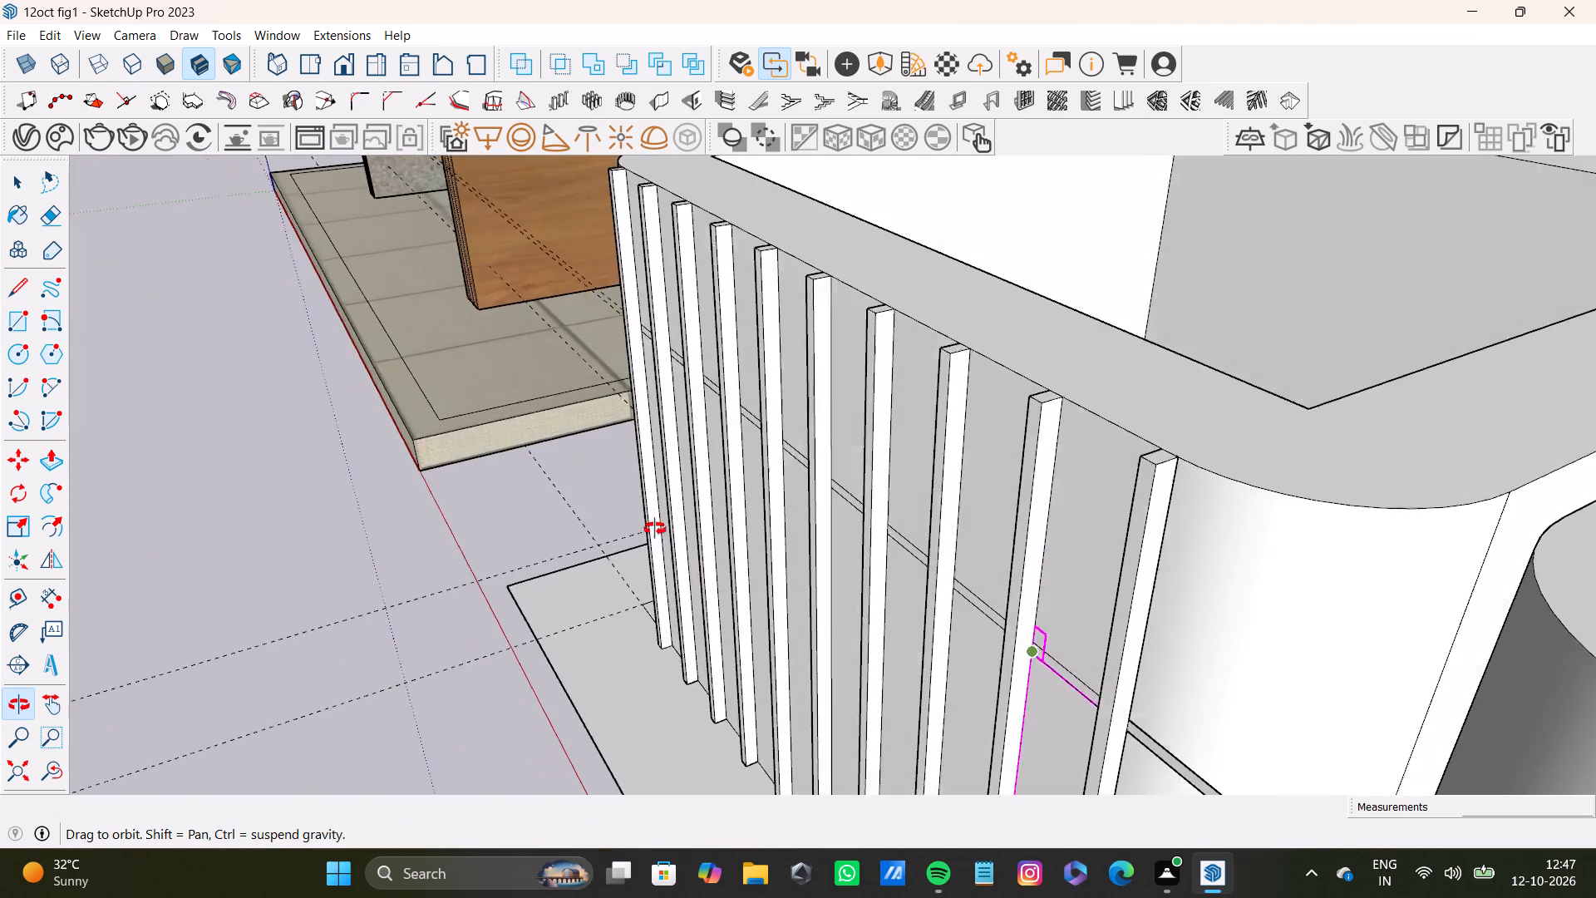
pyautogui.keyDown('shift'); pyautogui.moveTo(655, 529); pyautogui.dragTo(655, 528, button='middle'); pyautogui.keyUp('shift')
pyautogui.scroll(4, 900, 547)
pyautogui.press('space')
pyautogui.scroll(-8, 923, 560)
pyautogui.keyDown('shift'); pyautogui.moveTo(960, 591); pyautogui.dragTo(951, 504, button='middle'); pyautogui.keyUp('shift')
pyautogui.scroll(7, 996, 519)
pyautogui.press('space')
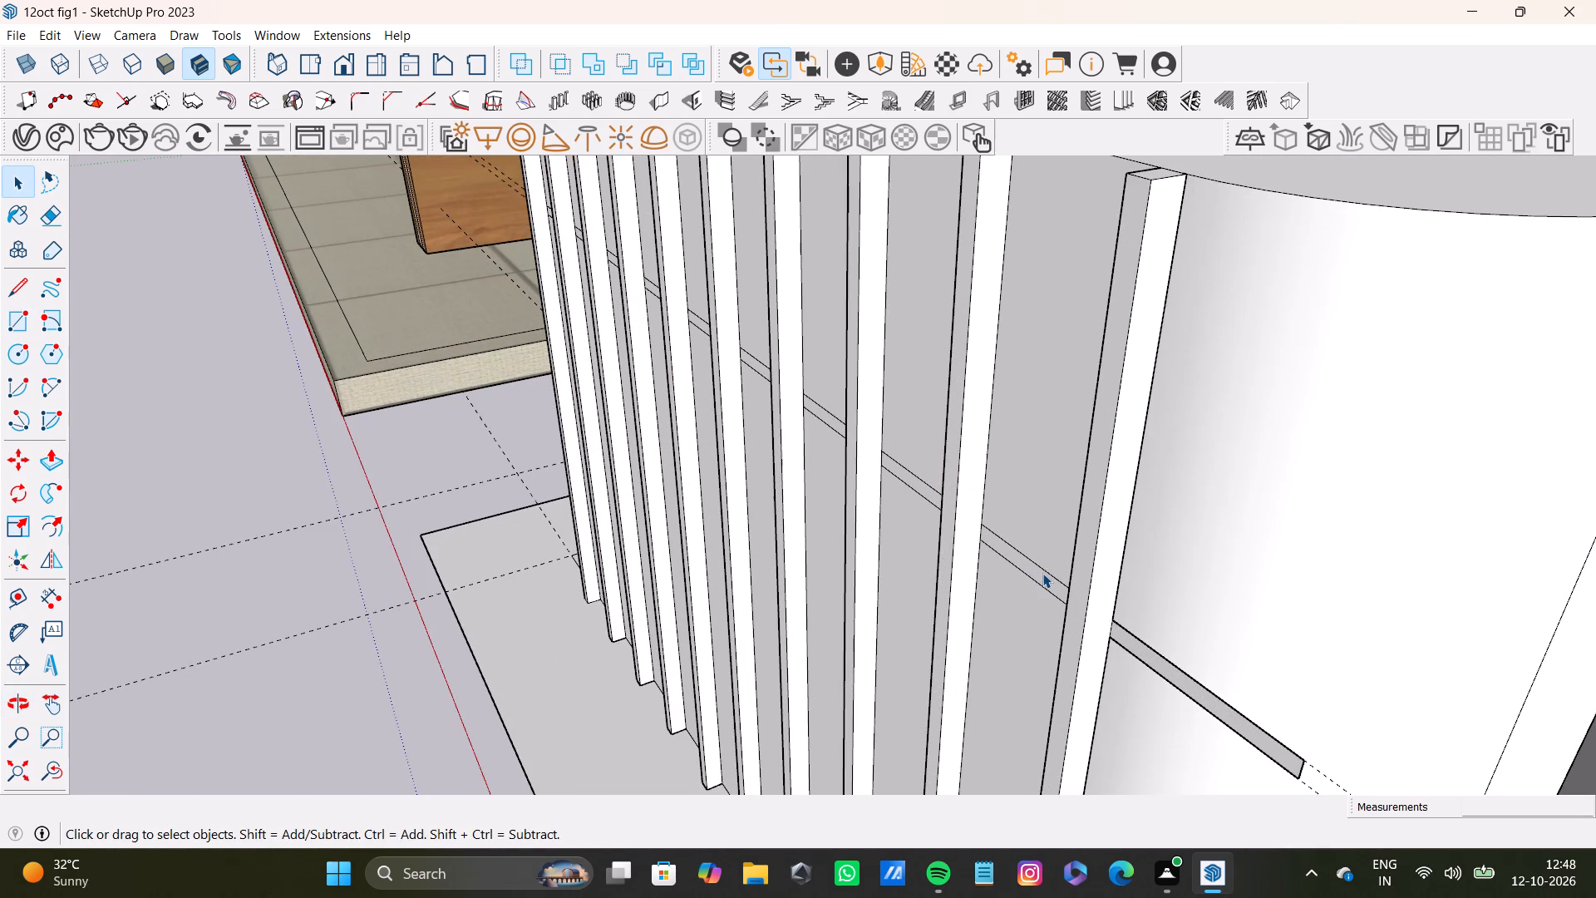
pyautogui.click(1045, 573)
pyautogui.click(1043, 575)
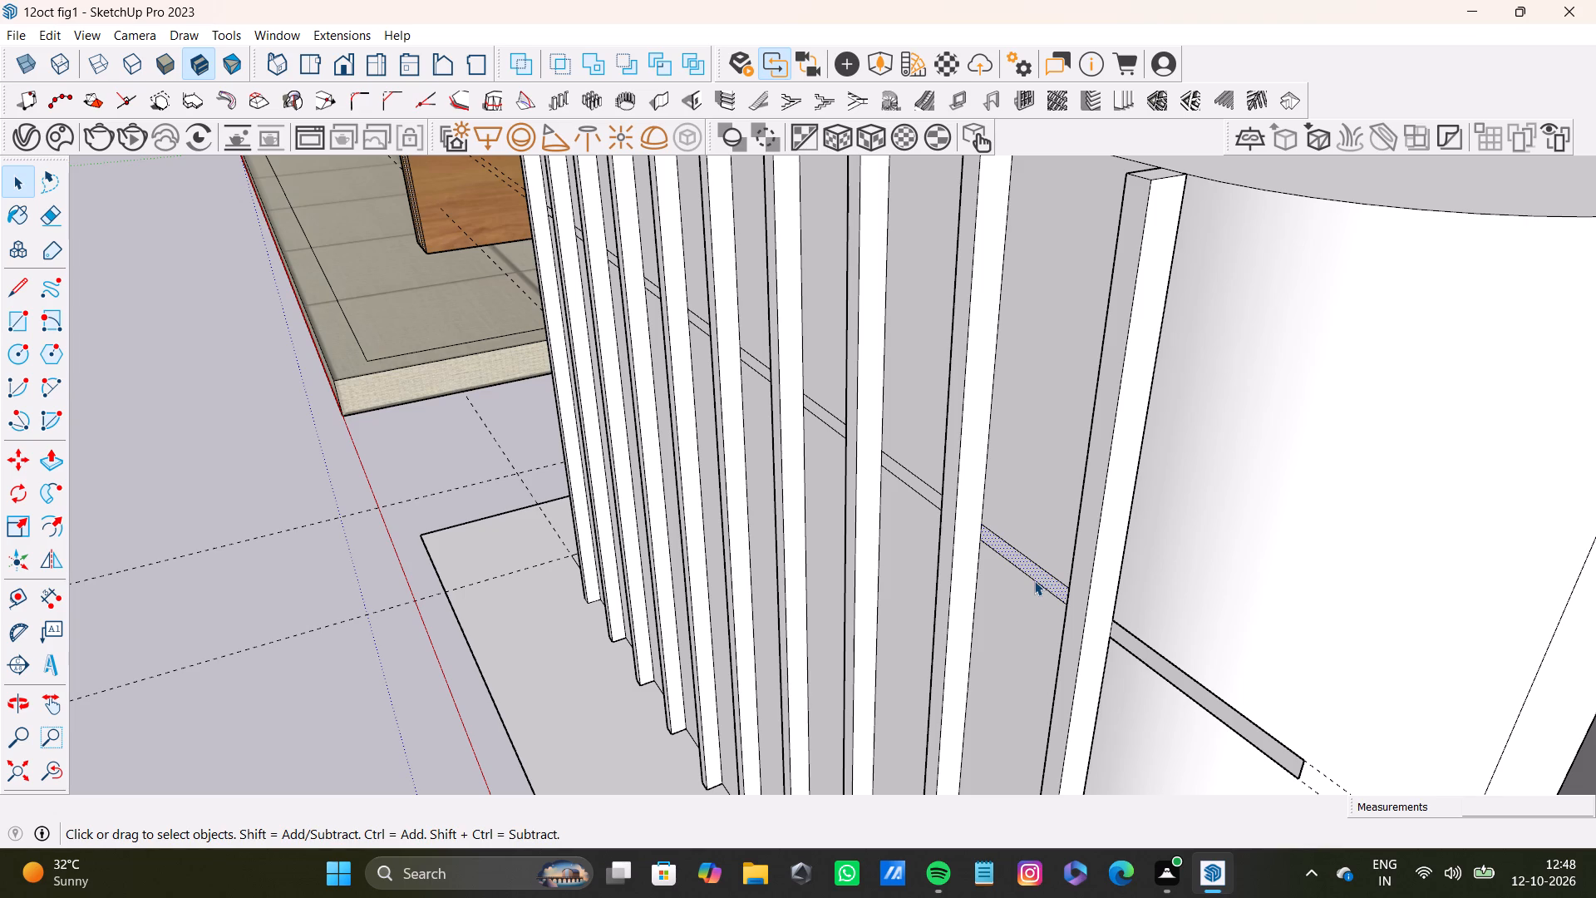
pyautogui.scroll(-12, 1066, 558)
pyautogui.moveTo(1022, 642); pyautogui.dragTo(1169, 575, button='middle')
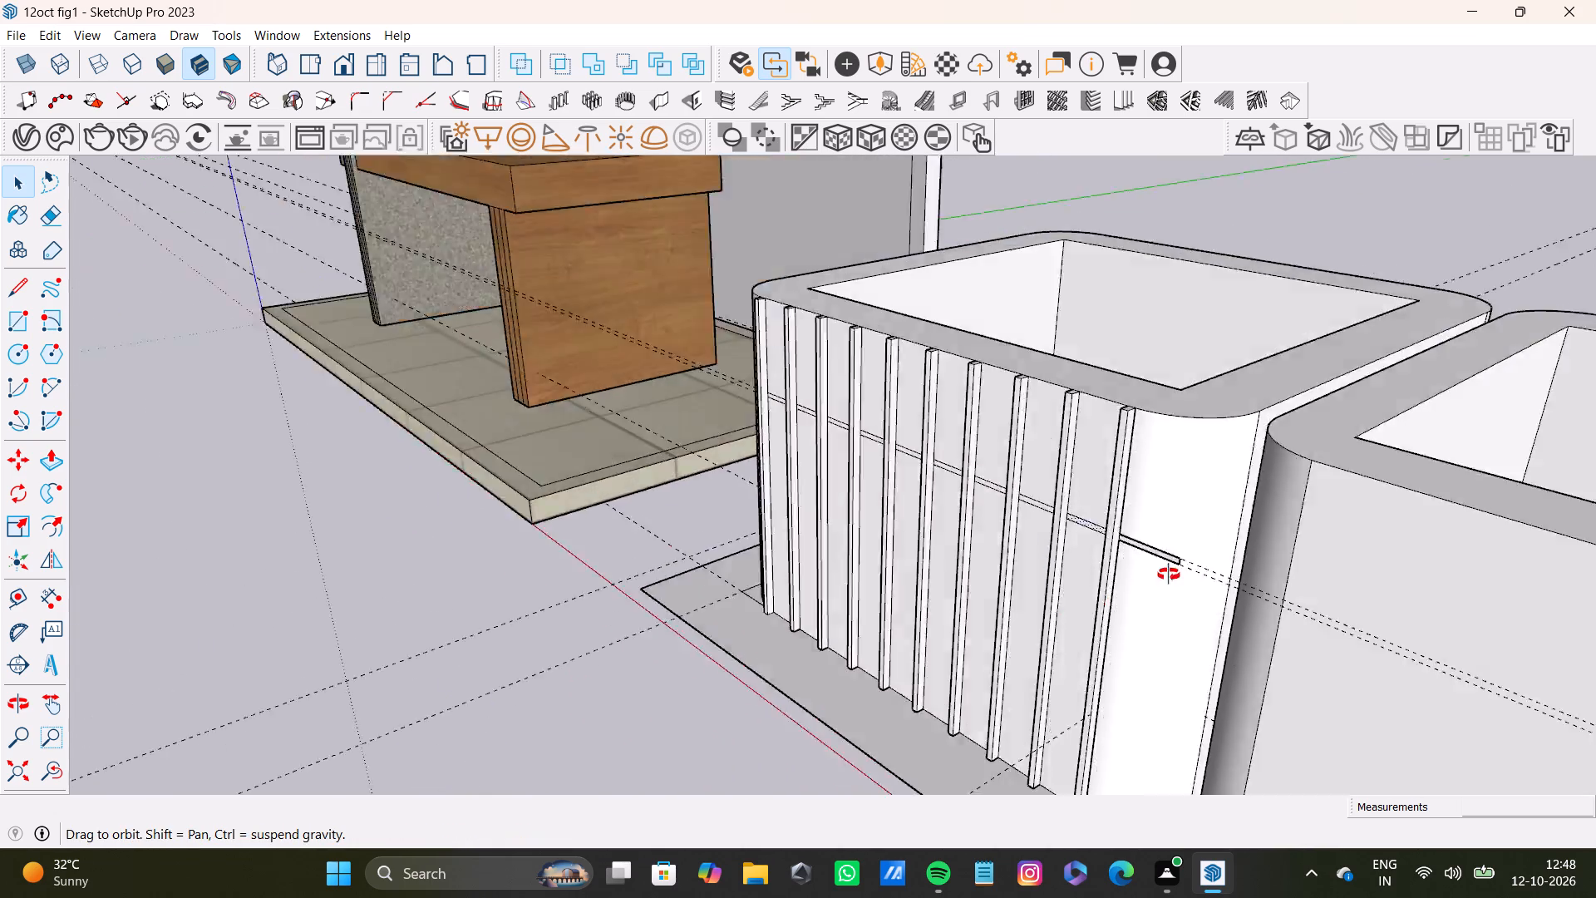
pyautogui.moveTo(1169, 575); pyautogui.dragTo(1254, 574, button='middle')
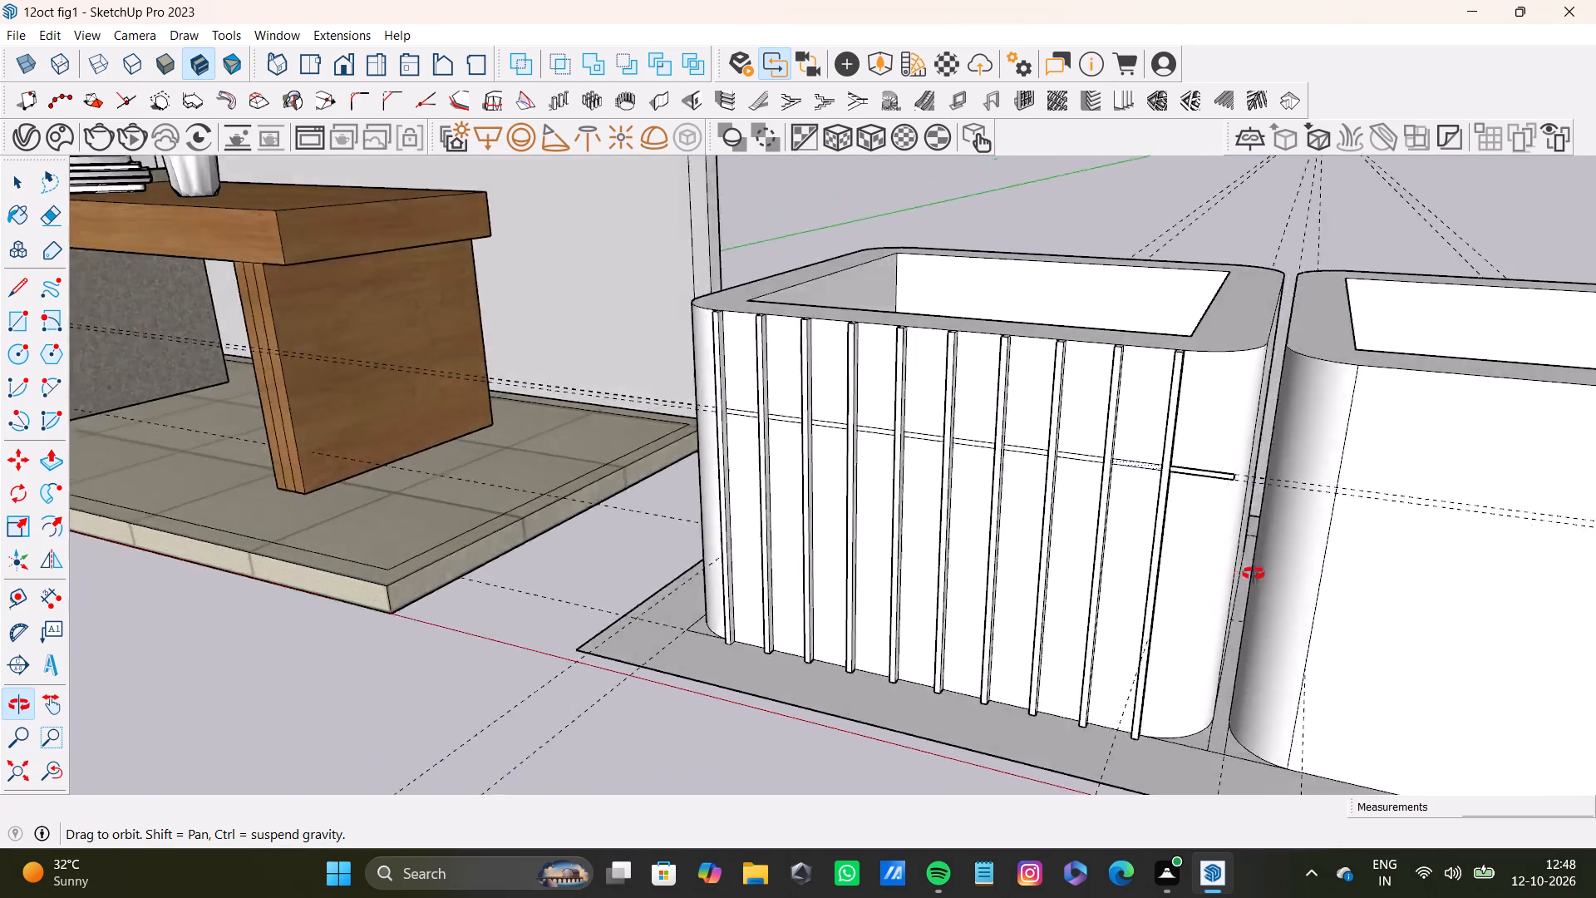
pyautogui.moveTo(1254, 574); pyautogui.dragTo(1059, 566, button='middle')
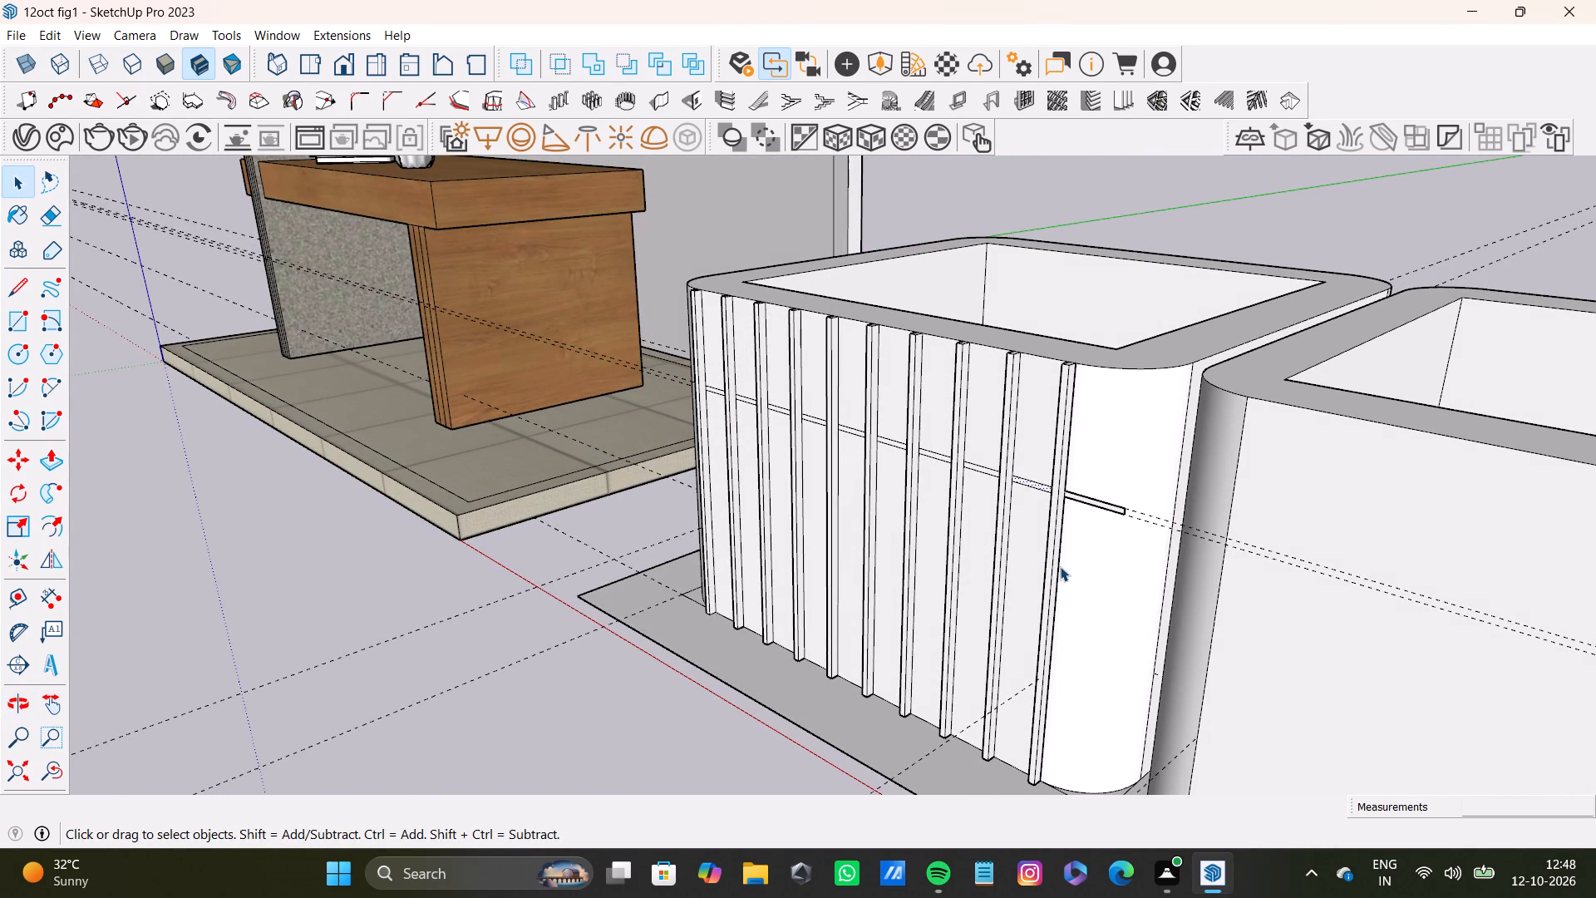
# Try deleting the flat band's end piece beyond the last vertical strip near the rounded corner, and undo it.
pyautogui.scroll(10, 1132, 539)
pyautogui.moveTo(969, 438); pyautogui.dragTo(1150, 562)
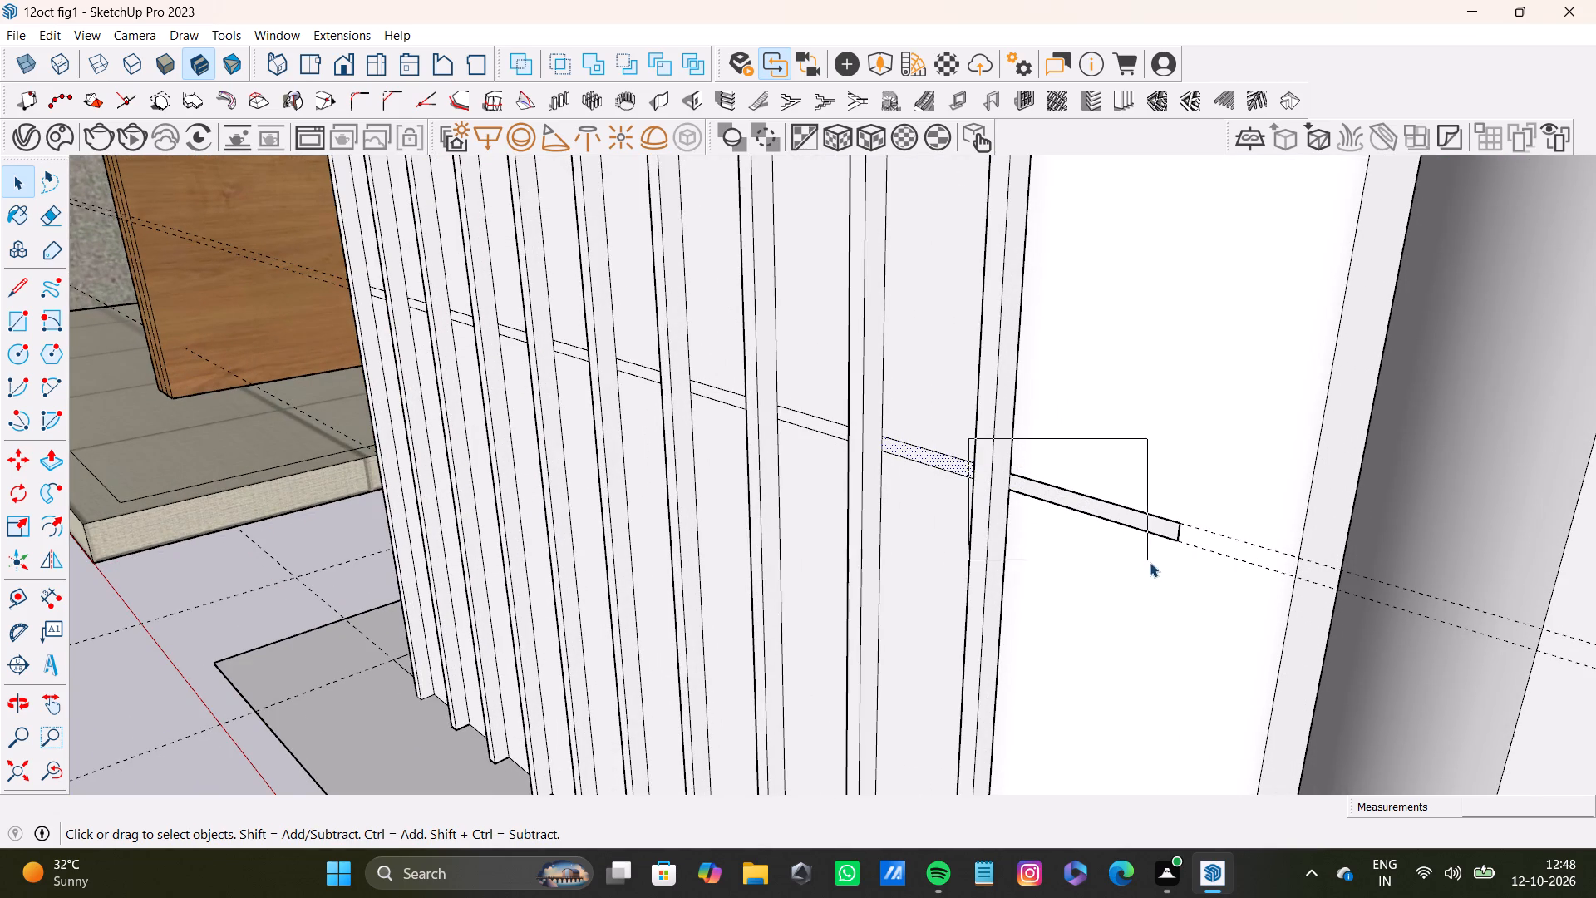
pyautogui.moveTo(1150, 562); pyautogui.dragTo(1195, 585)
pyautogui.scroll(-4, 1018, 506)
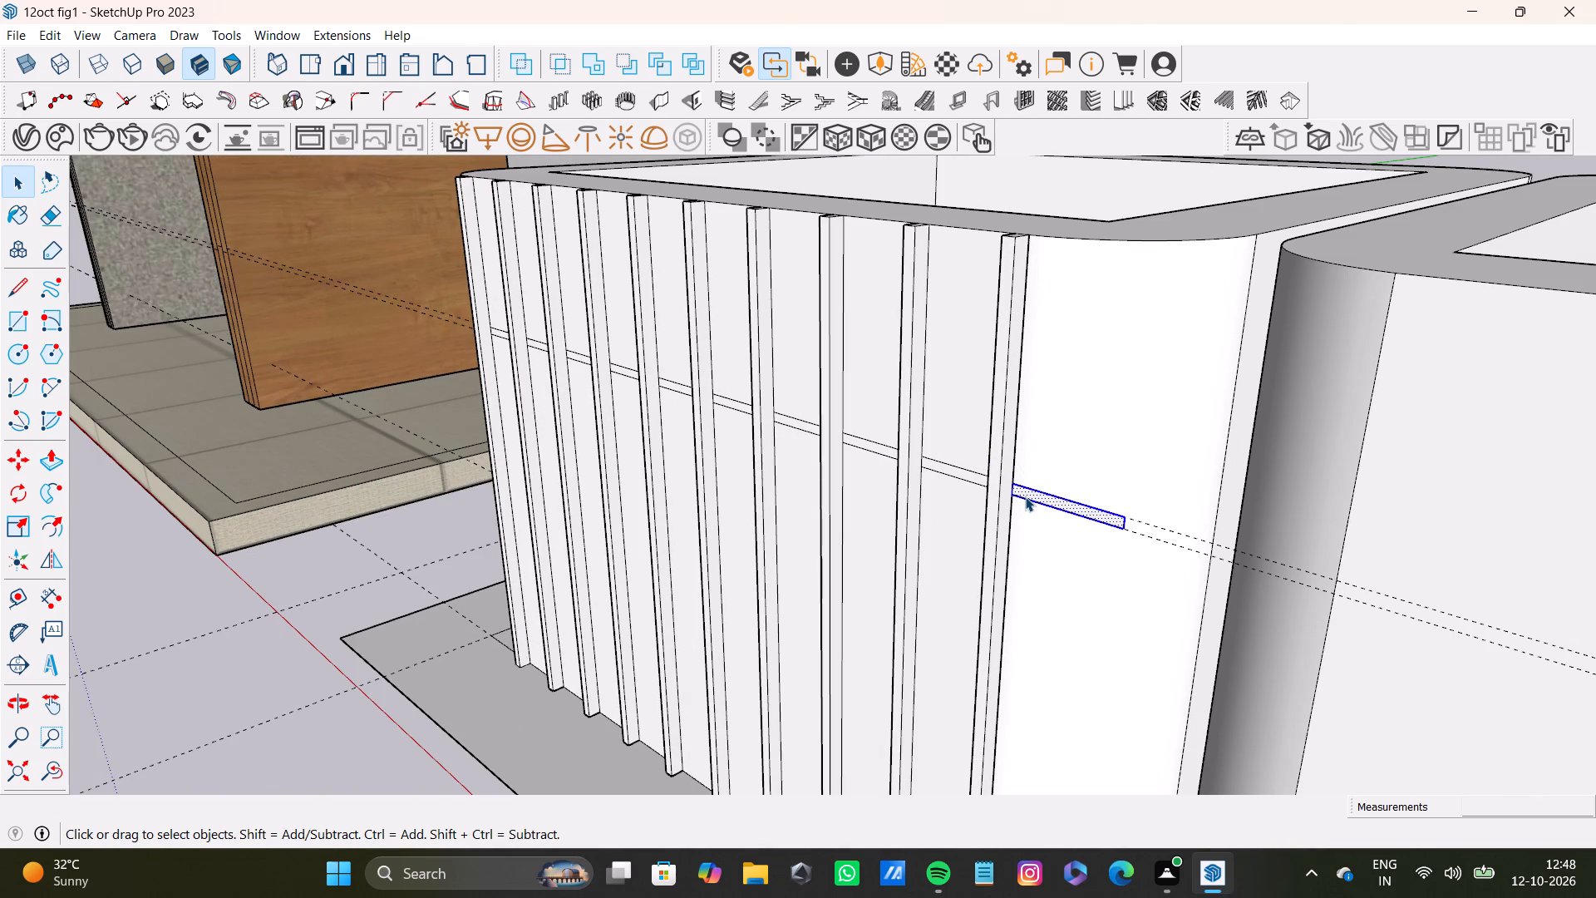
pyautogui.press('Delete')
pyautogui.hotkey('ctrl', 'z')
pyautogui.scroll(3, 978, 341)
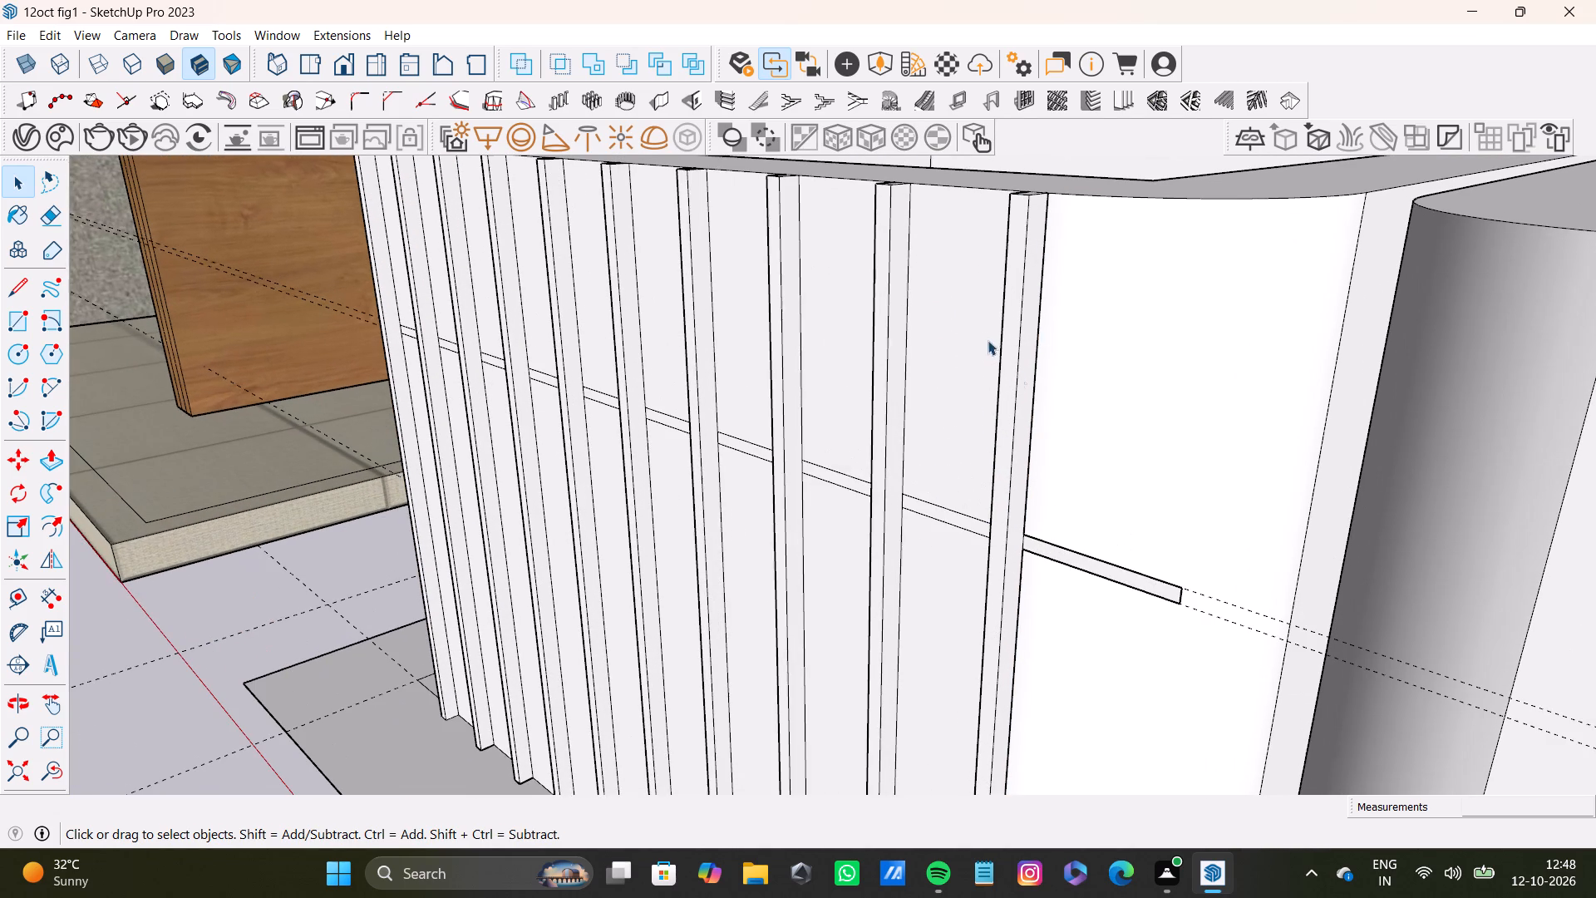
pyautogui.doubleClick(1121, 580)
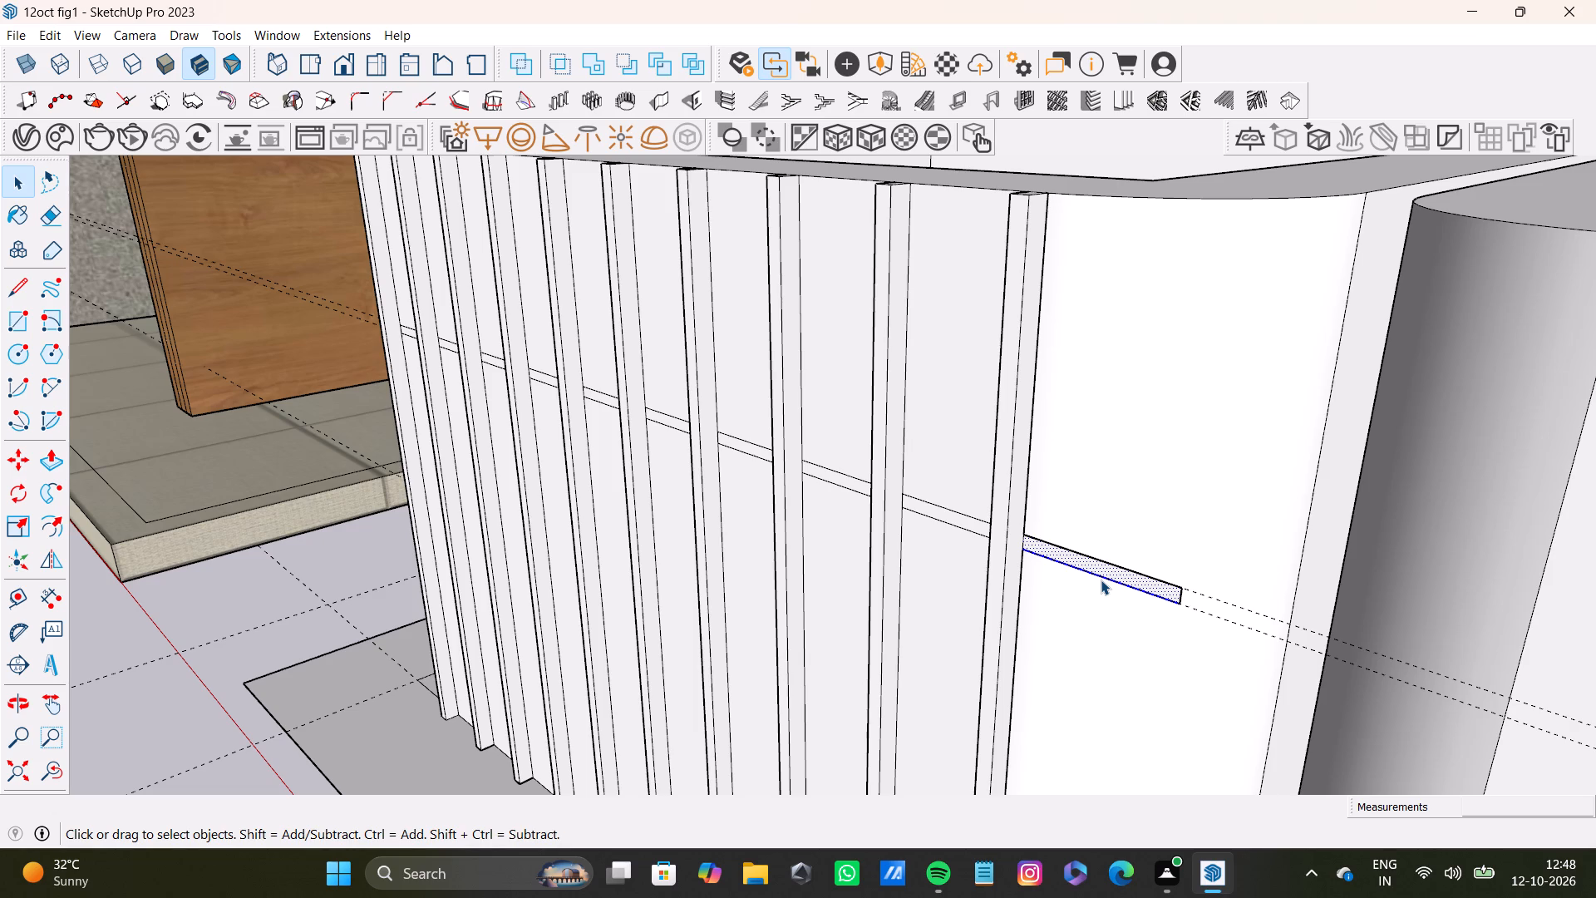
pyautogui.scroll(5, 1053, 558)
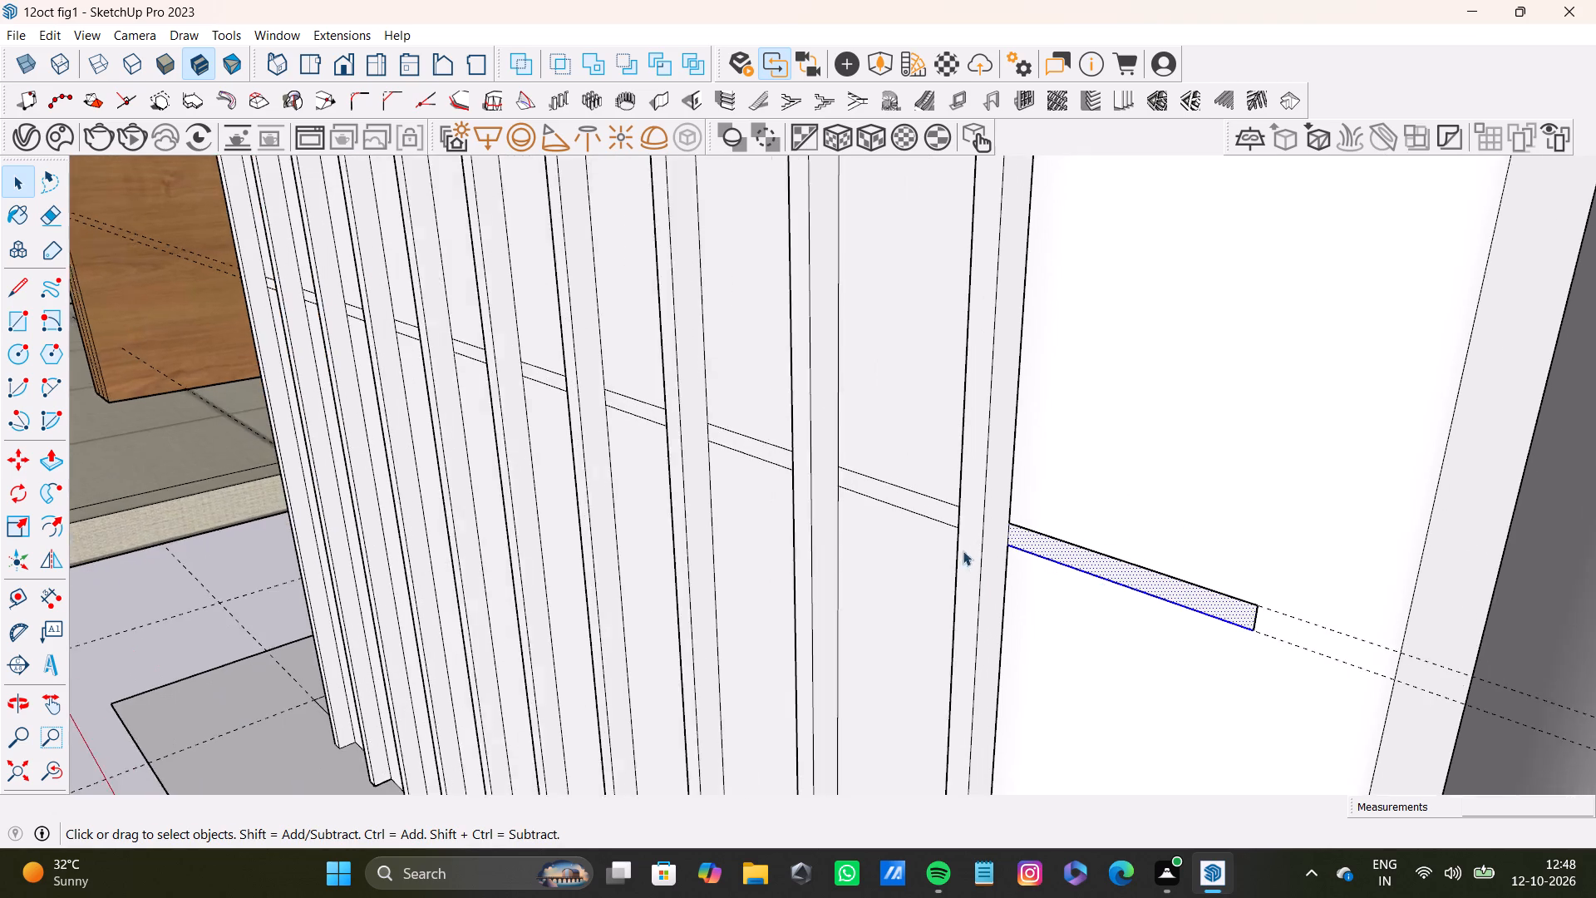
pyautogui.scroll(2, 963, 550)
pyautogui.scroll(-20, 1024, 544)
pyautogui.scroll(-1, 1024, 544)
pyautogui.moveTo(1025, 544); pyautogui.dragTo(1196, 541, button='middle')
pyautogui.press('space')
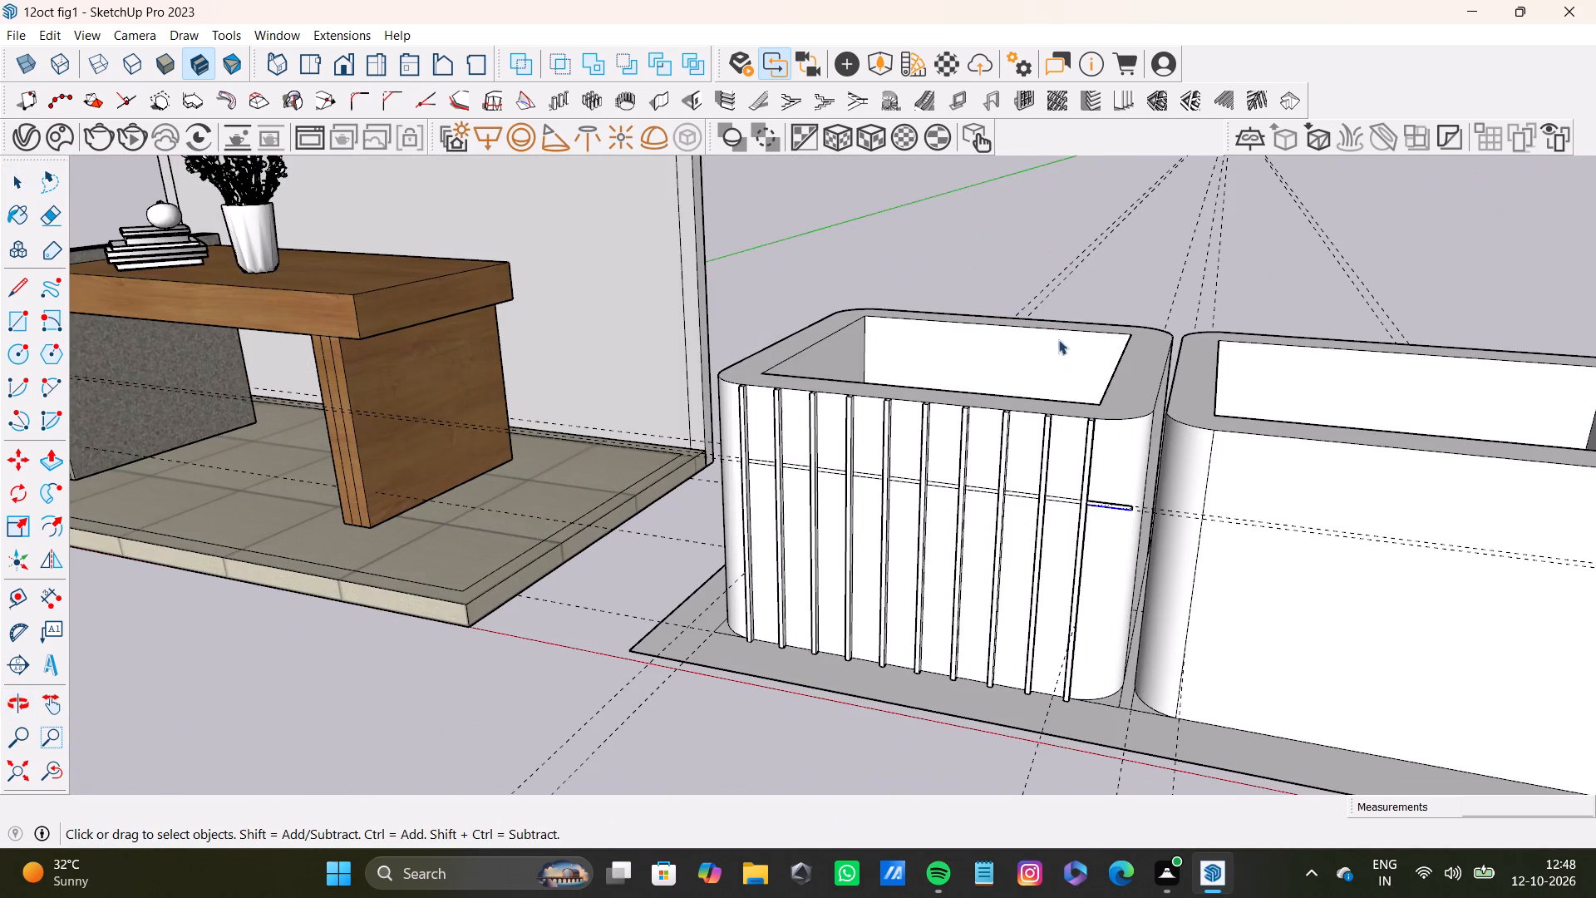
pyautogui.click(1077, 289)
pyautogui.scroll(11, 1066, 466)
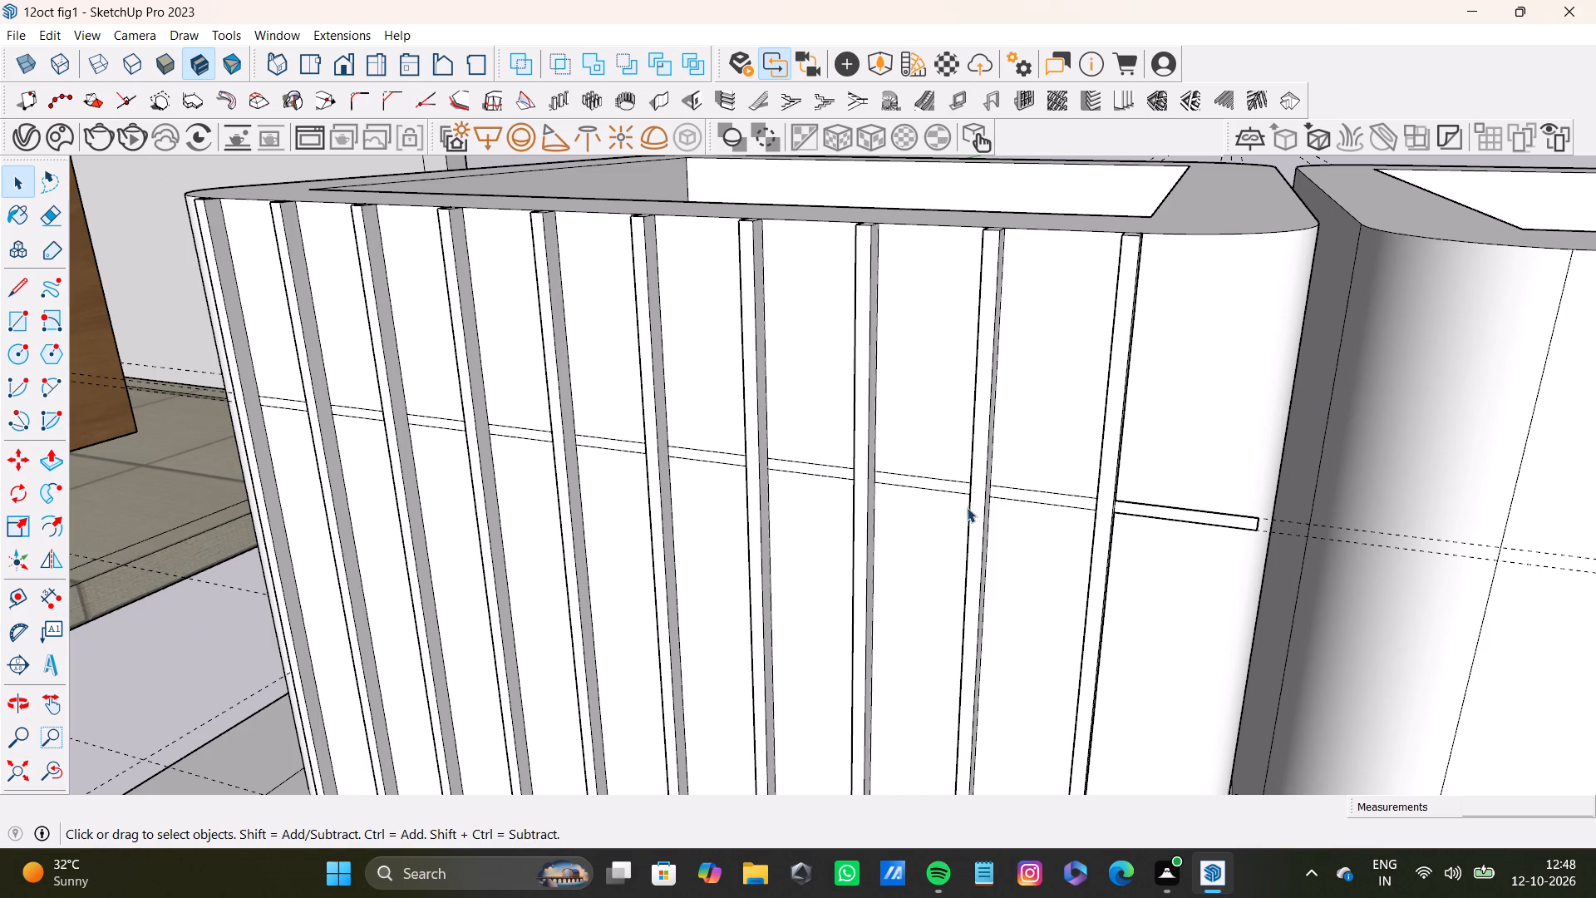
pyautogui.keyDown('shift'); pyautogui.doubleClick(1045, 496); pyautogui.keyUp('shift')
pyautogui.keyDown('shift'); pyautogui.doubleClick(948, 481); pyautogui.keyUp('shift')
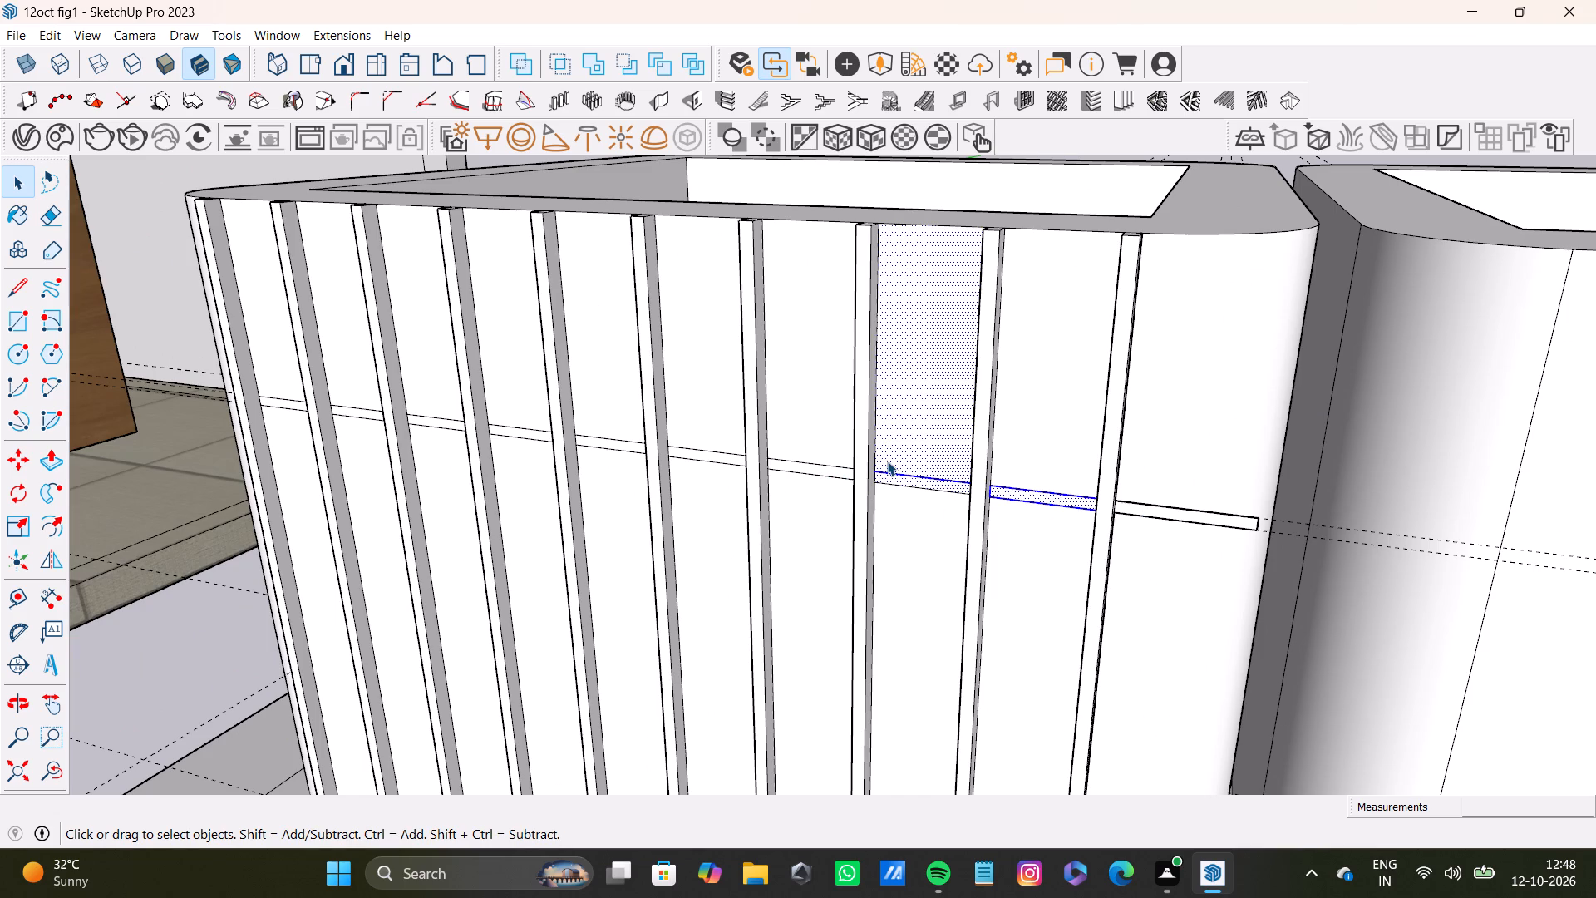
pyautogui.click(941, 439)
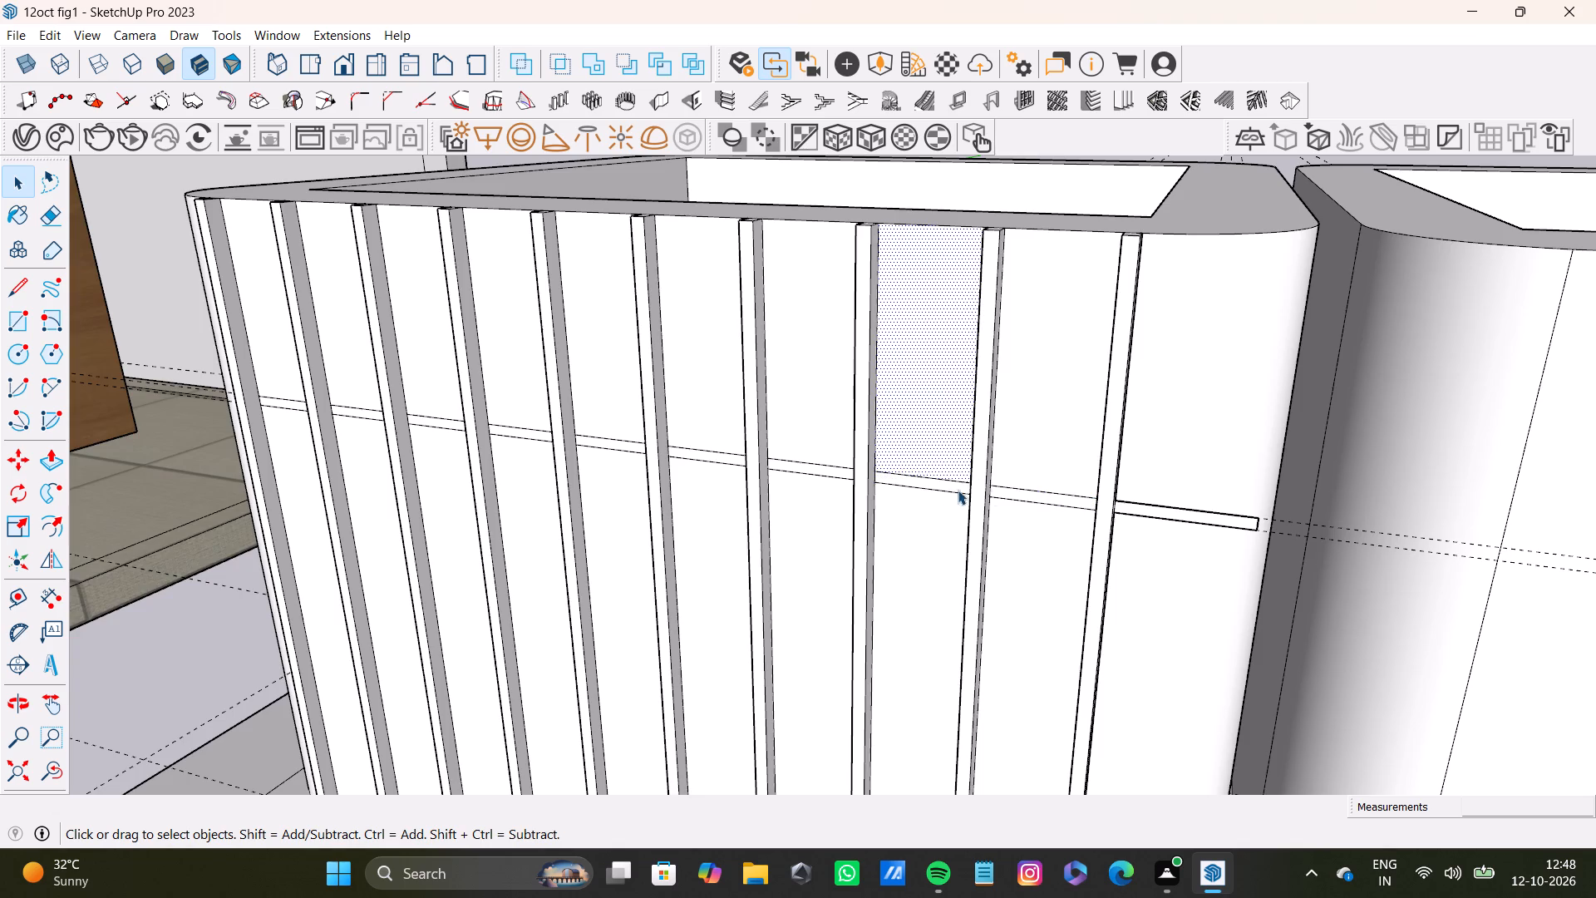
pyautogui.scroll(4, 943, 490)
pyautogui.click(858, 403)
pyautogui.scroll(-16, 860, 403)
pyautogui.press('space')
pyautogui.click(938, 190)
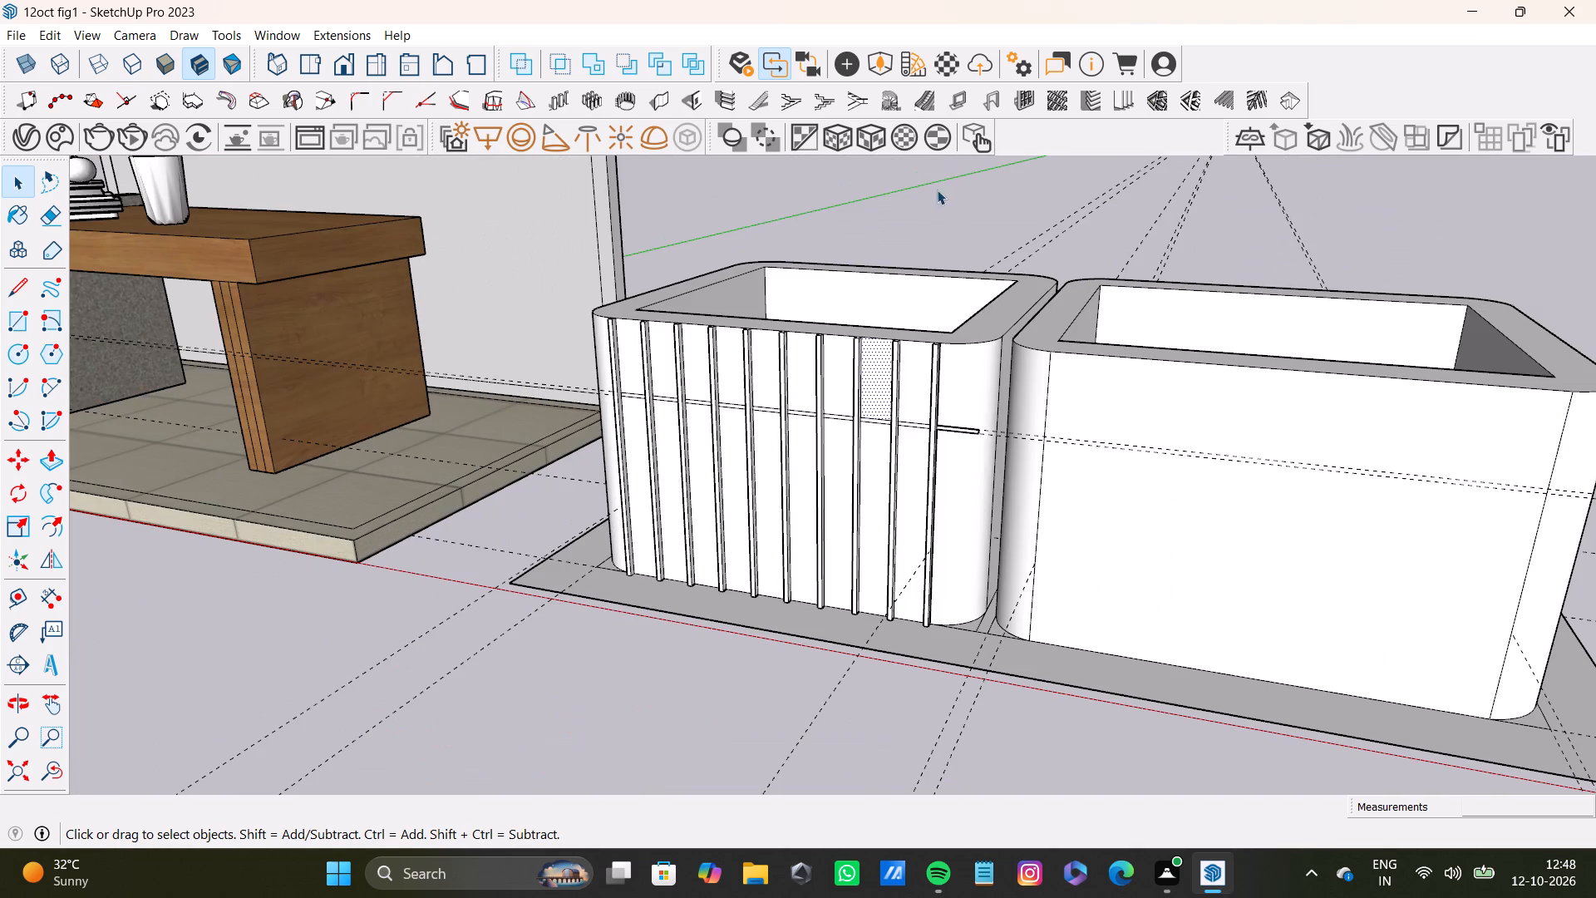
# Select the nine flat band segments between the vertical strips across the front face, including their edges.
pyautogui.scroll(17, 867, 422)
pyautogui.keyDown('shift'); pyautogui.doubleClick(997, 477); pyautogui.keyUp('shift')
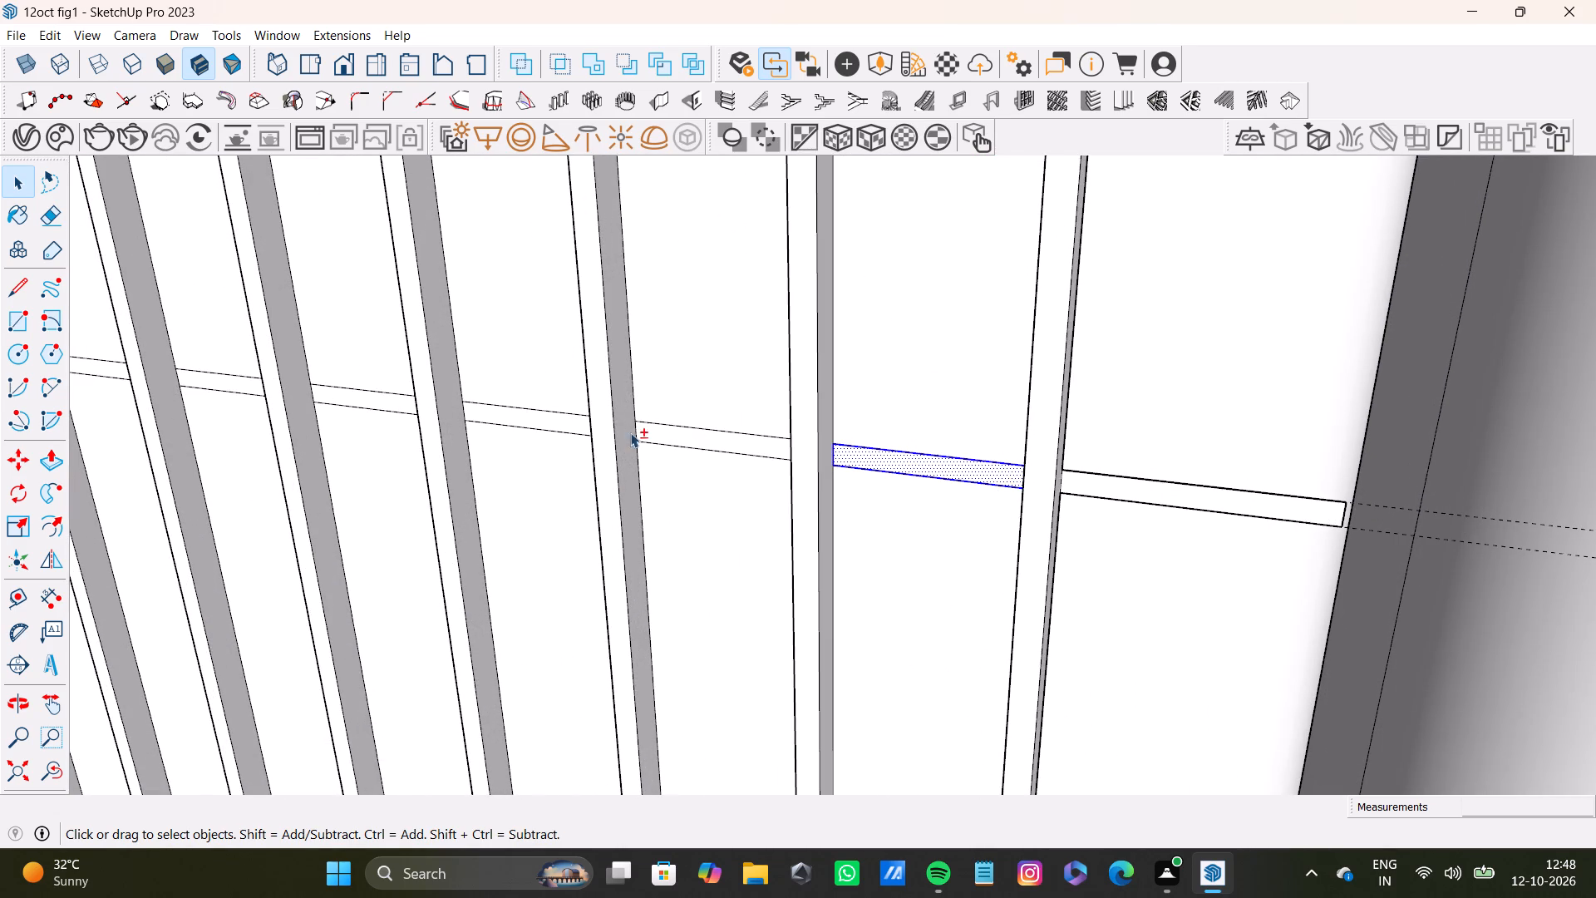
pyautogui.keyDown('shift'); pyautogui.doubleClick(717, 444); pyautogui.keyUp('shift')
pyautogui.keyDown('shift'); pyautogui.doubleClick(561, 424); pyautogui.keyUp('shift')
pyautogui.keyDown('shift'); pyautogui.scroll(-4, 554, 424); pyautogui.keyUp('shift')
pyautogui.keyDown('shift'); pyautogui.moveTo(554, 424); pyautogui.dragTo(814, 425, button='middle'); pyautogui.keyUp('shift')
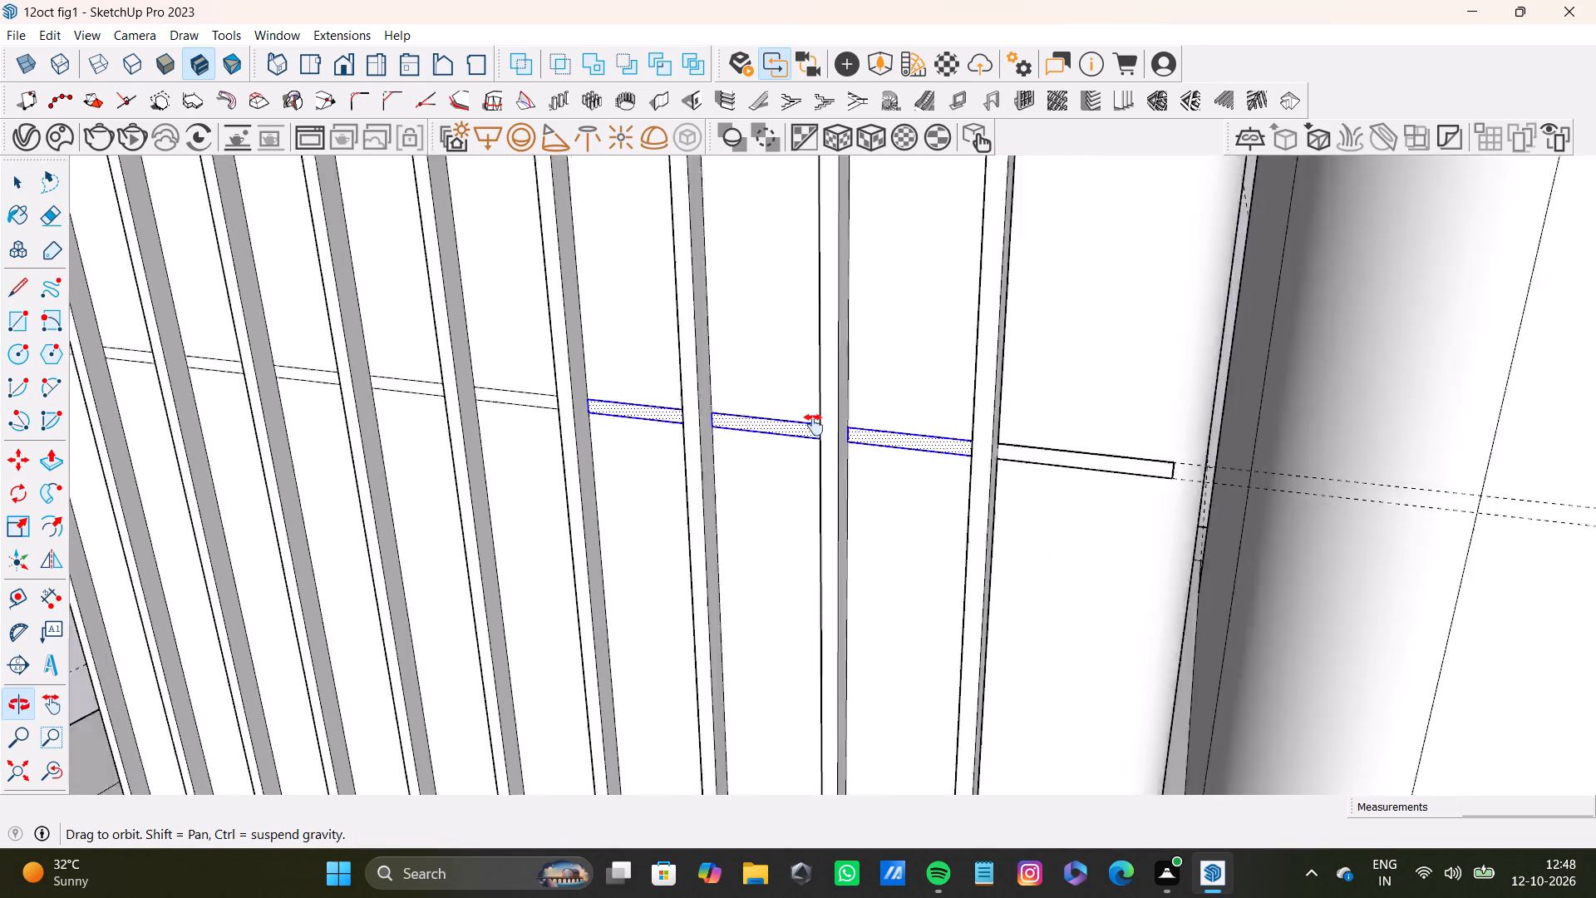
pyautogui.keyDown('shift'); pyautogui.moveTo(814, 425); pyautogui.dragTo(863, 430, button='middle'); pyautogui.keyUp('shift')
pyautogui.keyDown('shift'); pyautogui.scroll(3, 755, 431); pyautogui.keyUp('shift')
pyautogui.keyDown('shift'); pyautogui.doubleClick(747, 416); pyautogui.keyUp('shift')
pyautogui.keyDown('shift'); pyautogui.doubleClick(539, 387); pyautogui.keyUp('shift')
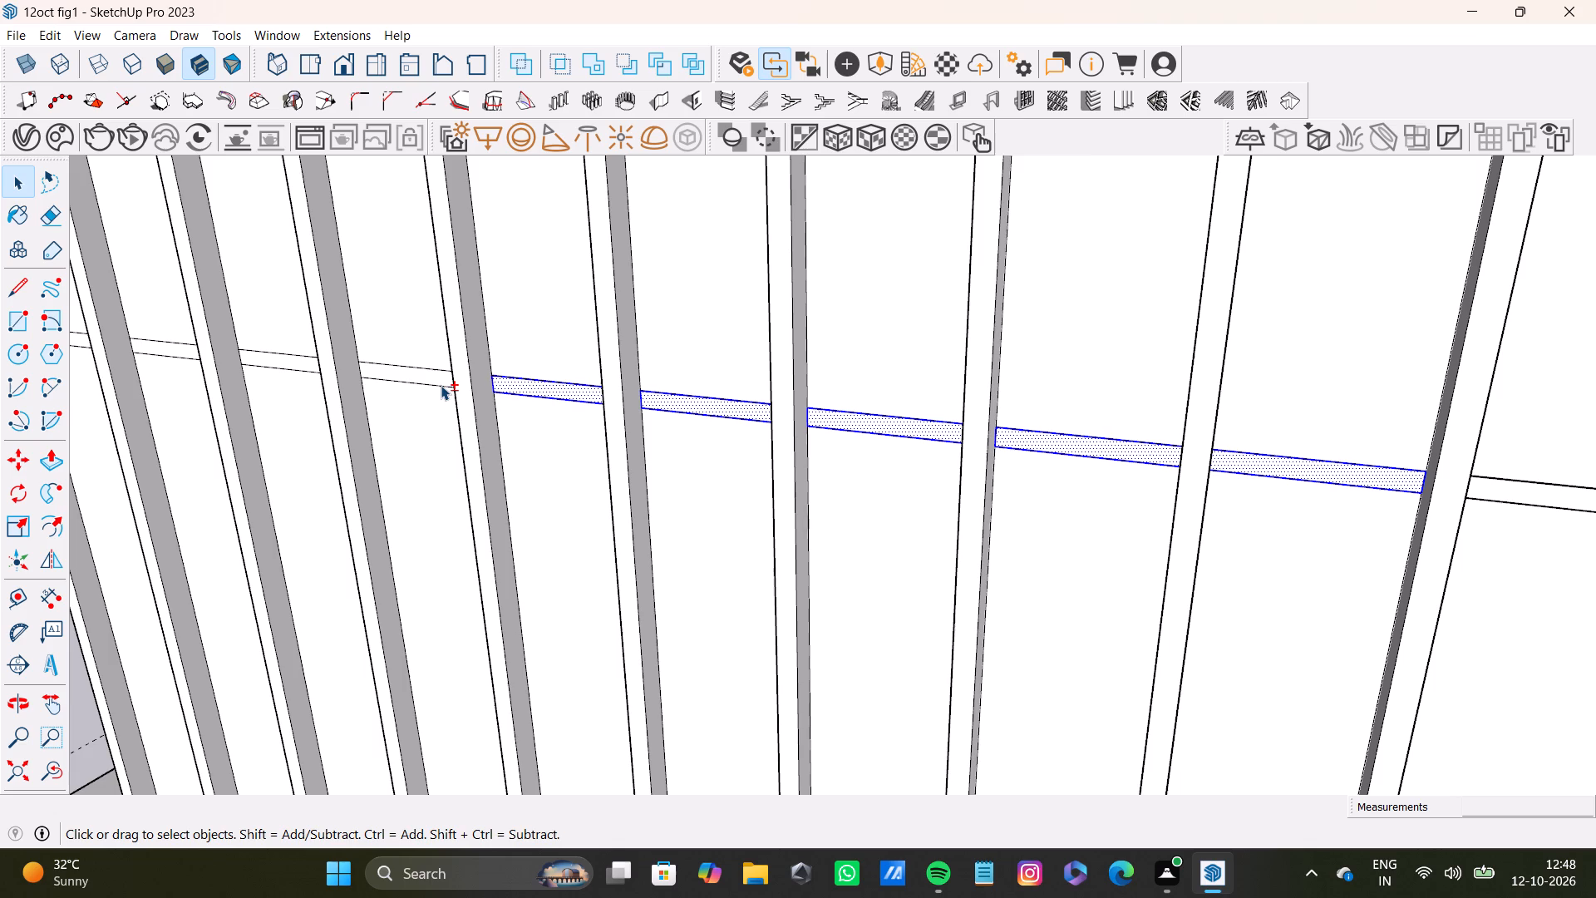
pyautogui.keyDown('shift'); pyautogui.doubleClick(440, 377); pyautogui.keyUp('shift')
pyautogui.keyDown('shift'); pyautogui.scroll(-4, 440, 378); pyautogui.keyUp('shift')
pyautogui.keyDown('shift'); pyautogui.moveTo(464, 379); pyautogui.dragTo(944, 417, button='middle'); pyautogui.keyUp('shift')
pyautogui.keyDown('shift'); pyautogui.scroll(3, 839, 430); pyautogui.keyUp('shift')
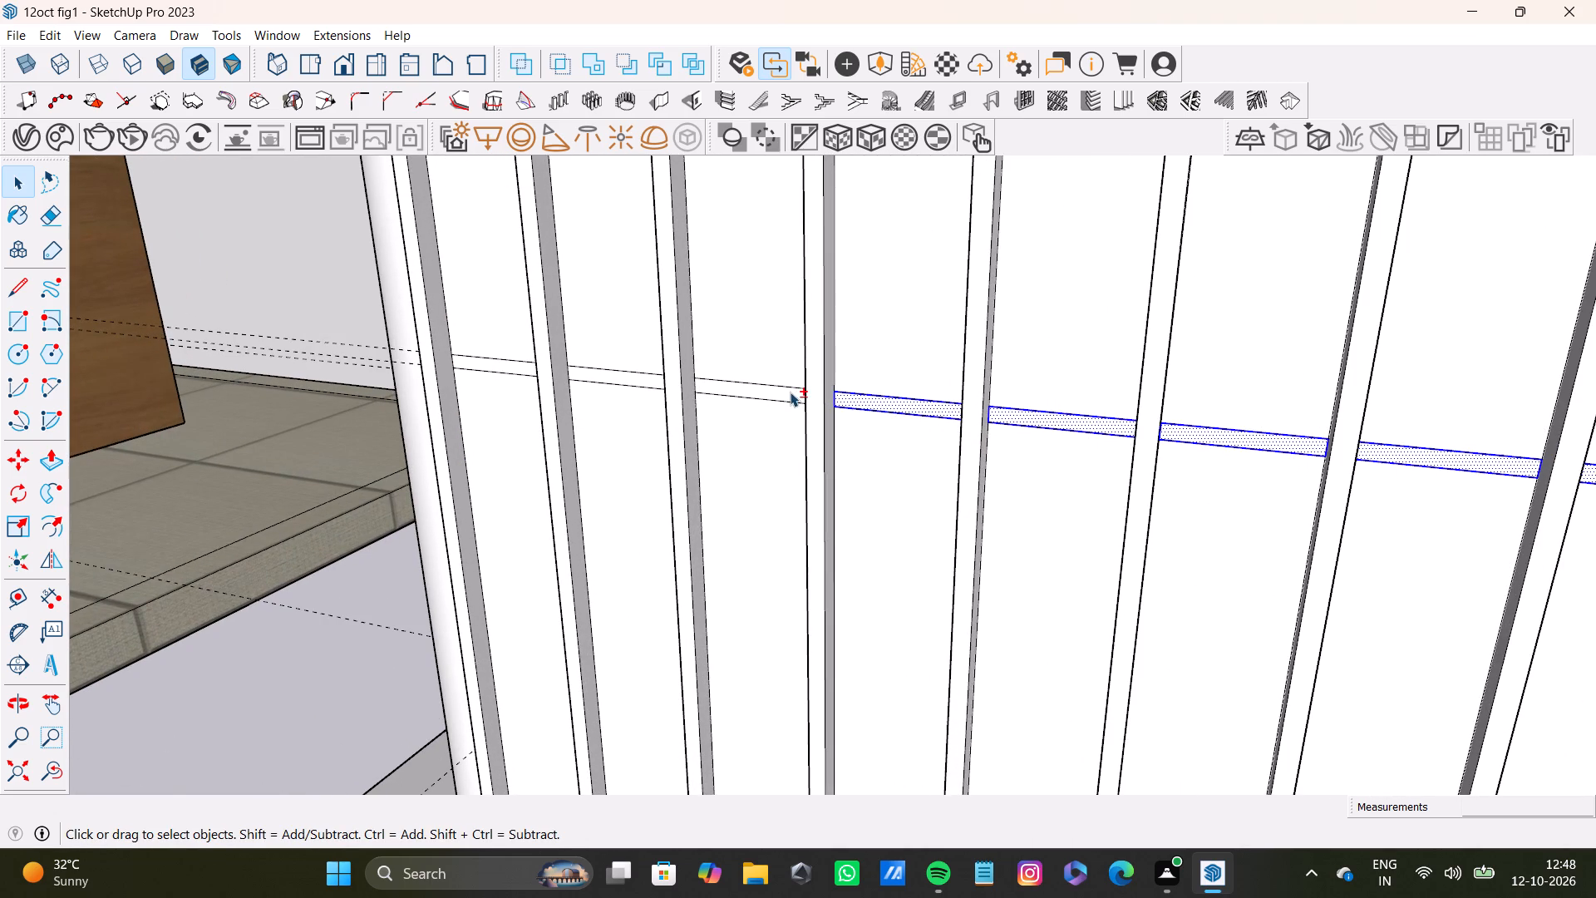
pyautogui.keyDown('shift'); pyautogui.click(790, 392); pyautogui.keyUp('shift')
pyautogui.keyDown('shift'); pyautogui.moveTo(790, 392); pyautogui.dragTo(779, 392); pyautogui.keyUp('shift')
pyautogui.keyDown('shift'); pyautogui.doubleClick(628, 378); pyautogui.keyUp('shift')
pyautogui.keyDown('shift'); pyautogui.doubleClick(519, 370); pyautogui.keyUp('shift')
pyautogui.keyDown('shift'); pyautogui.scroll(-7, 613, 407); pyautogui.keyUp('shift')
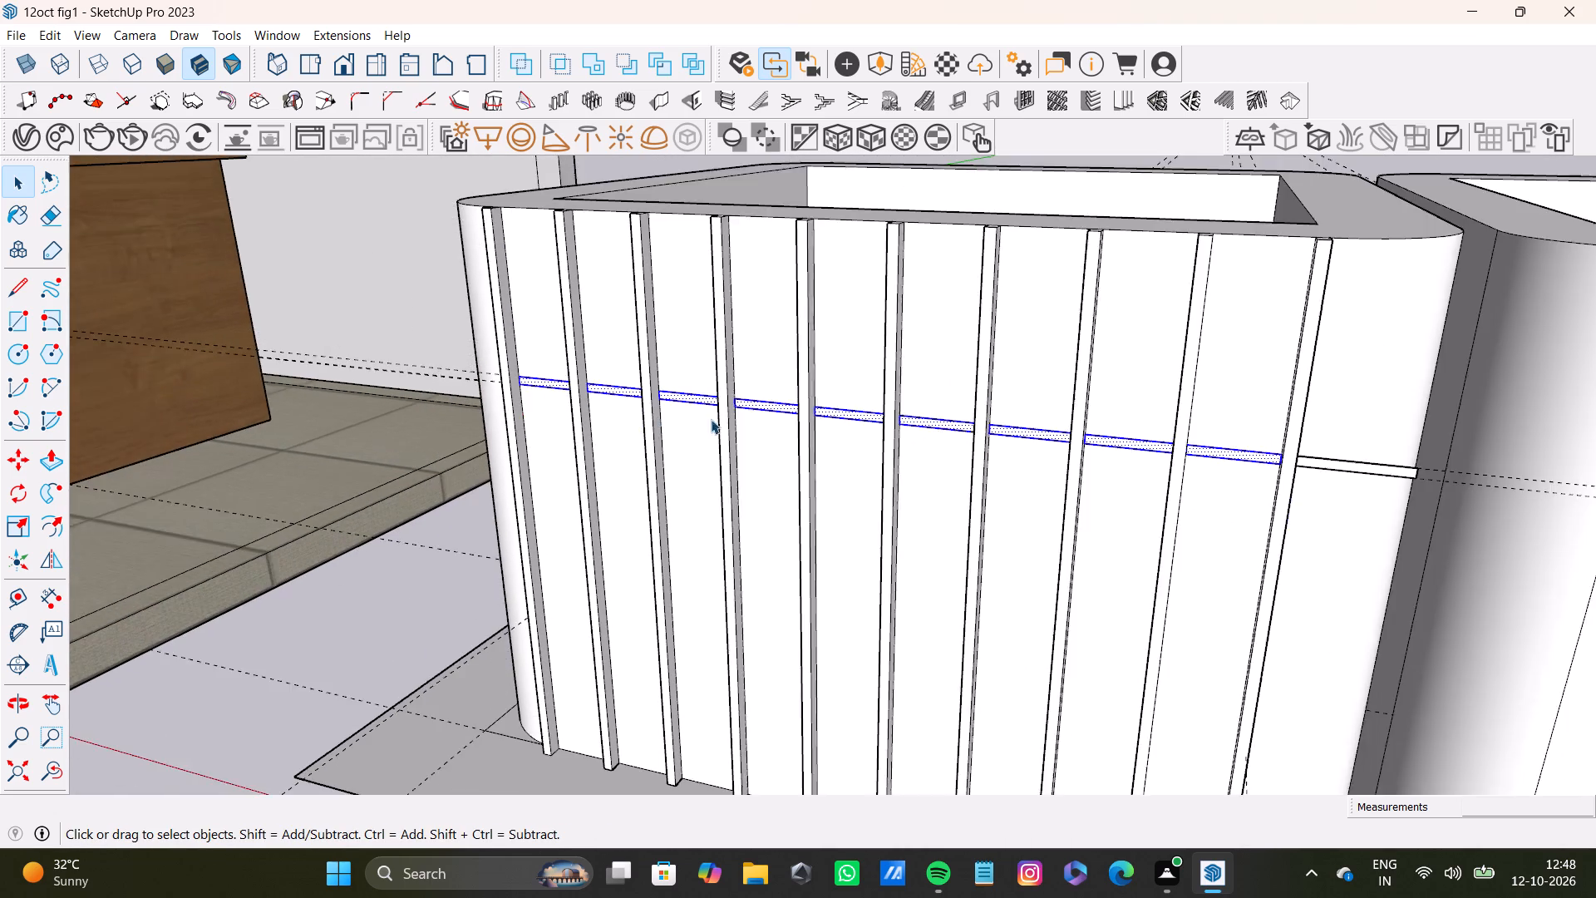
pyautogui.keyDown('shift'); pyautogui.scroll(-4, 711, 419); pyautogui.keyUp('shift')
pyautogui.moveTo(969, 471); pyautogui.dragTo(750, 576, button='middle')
# Push/Pull the three band segments nearest the rounded corner with the leftover end piece outward about 11/16", level with the vertical strips.
pyautogui.press('p')
pyautogui.scroll(2, 815, 535)
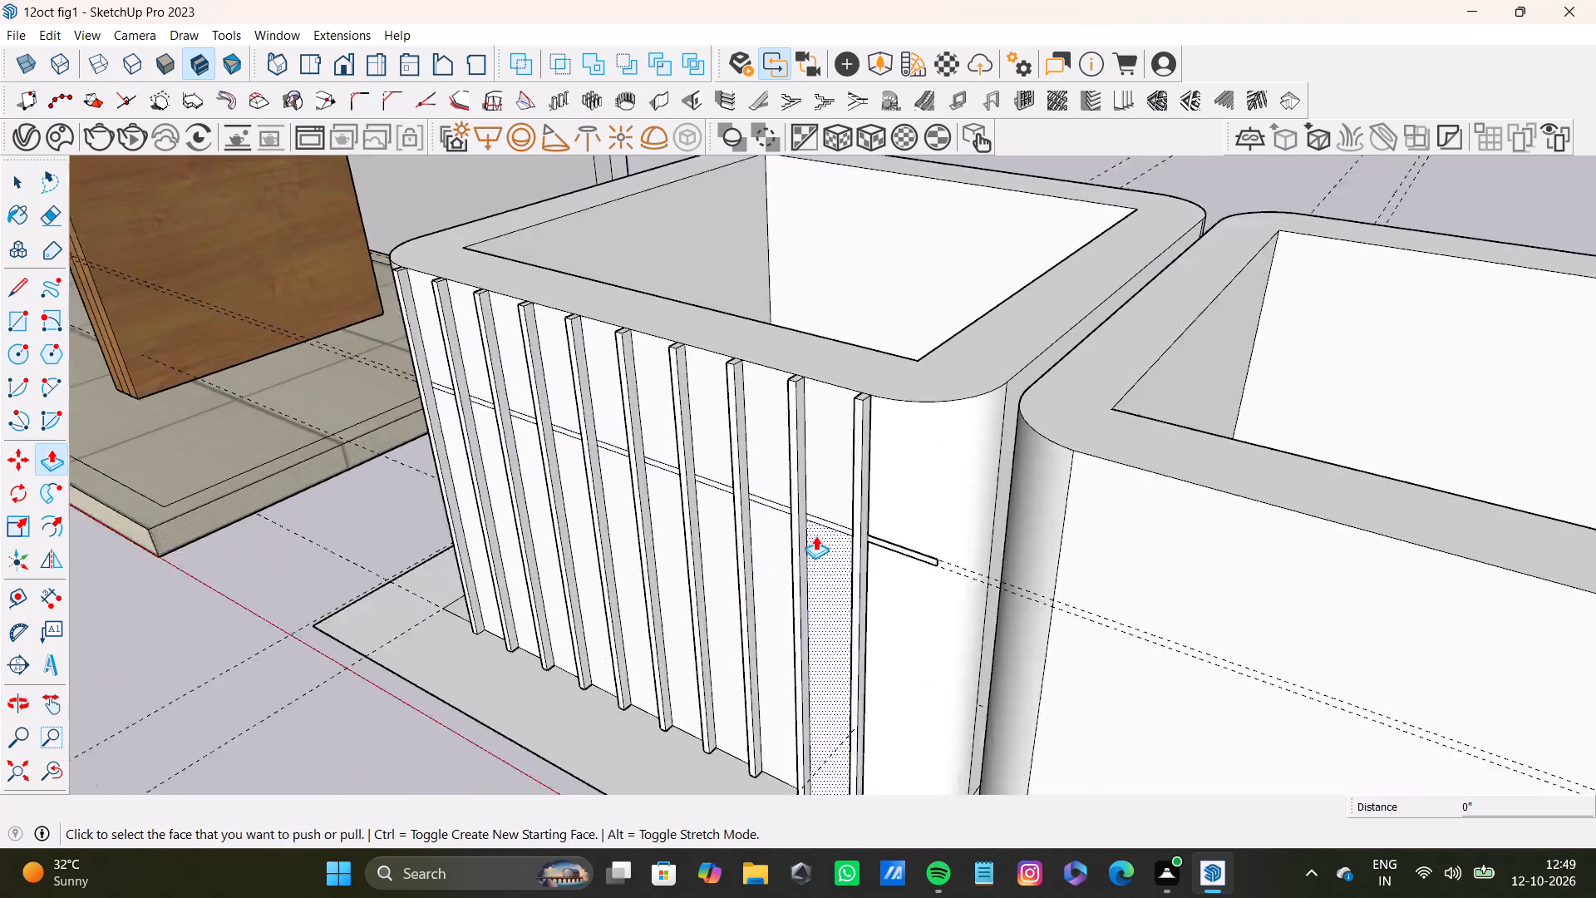
pyautogui.scroll(7, 815, 535)
pyautogui.moveTo(839, 515); pyautogui.dragTo(815, 521)
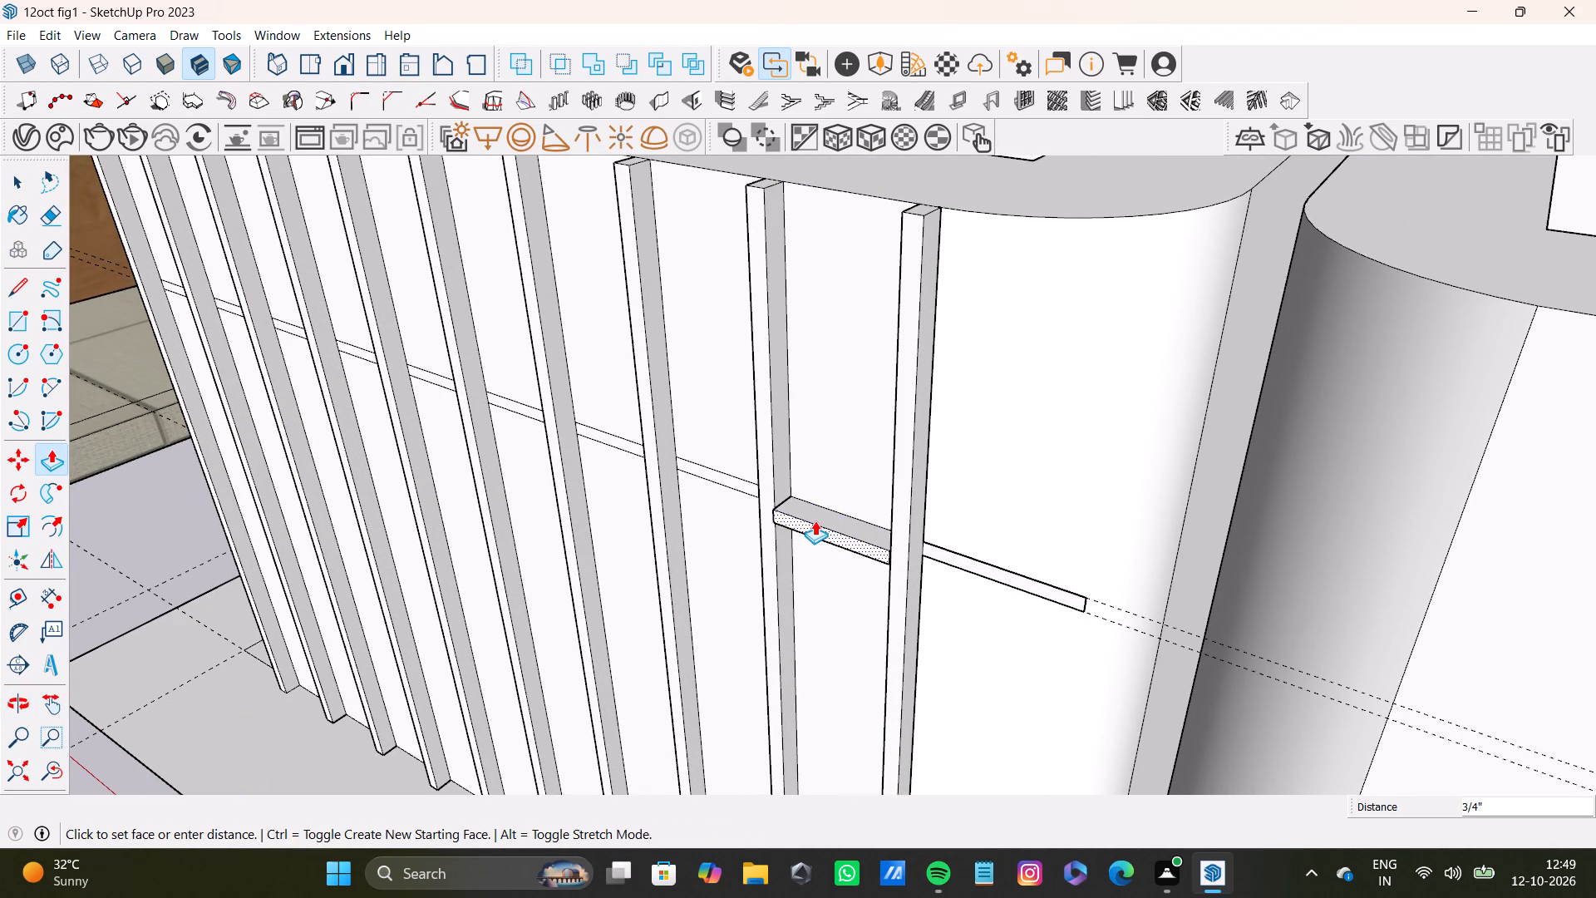
pyautogui.moveTo(815, 521); pyautogui.dragTo(769, 486)
pyautogui.scroll(8, 677, 512)
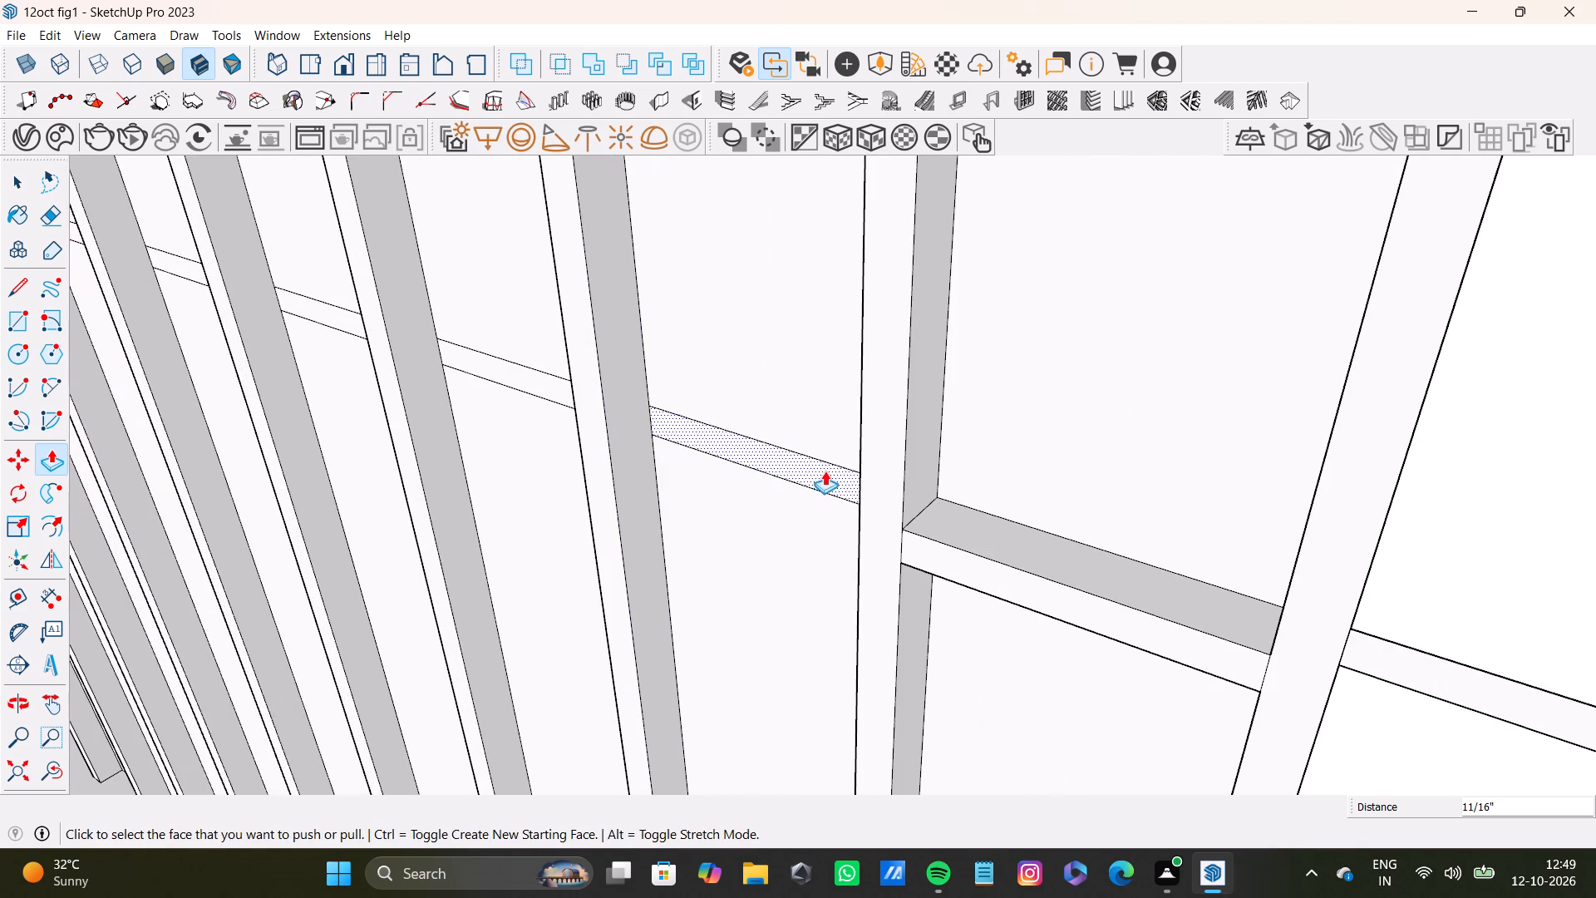
pyautogui.moveTo(825, 471); pyautogui.dragTo(890, 526)
pyautogui.moveTo(537, 384); pyautogui.dragTo(601, 431)
pyautogui.scroll(-4, 479, 423)
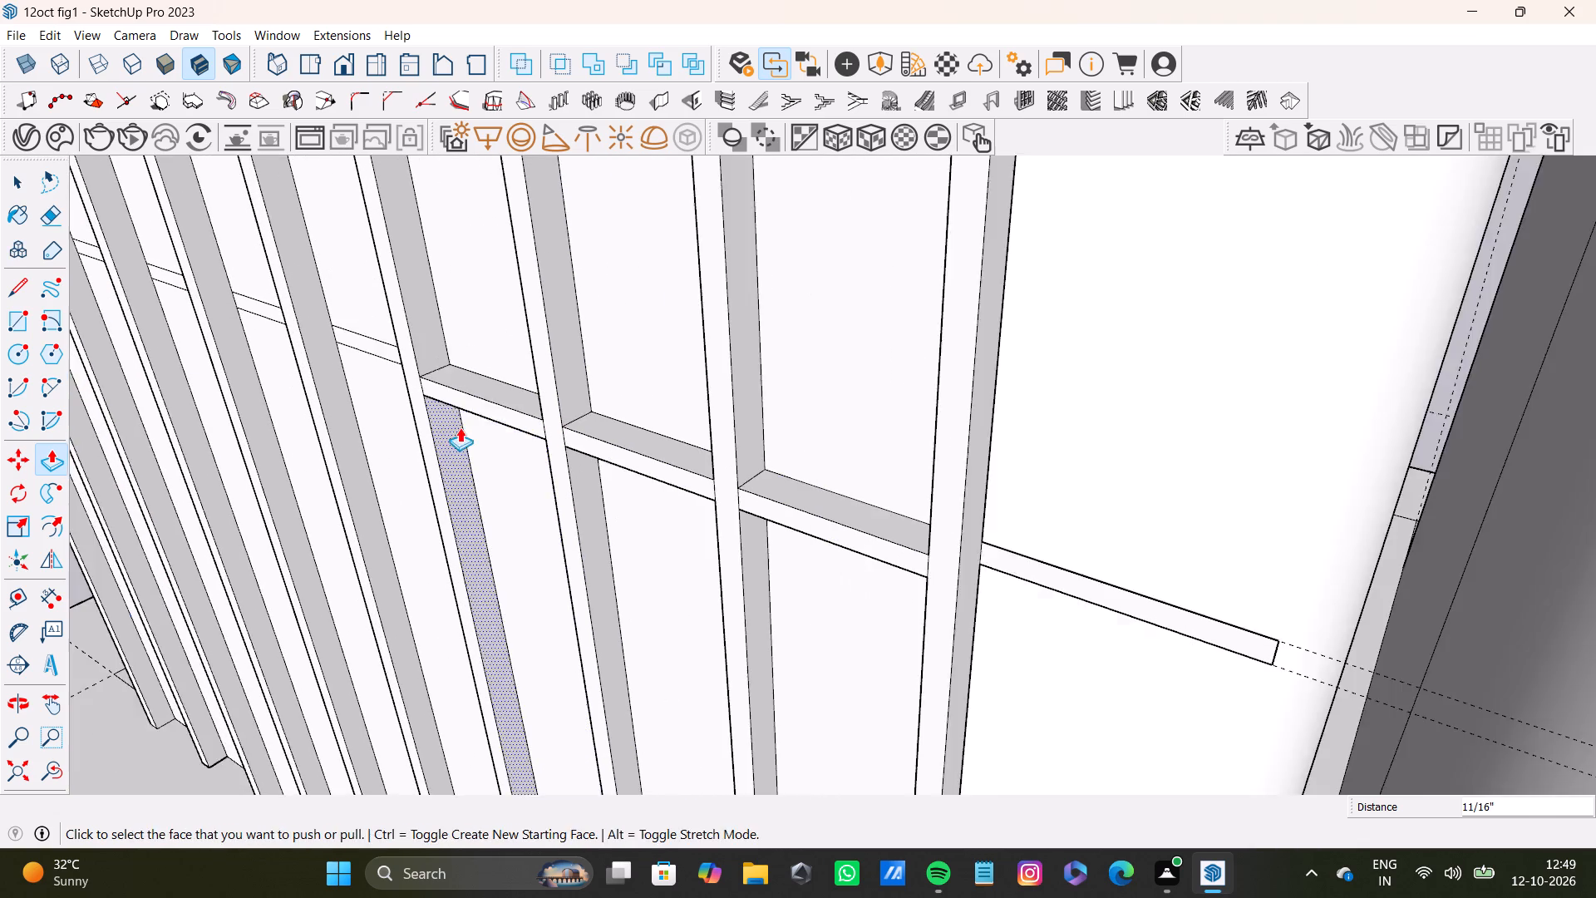
# Push/Pull the remaining six band segments between the vertical strips outward about 11/16", completing the raised horizontal band.
pyautogui.keyDown('shift'); pyautogui.moveTo(470, 427); pyautogui.dragTo(797, 447, button='middle'); pyautogui.keyUp('shift')
pyautogui.moveTo(684, 362); pyautogui.dragTo(766, 413)
pyautogui.moveTo(550, 327); pyautogui.dragTo(655, 377)
pyautogui.moveTo(462, 303); pyautogui.dragTo(509, 327)
pyautogui.moveTo(345, 262); pyautogui.dragTo(363, 280)
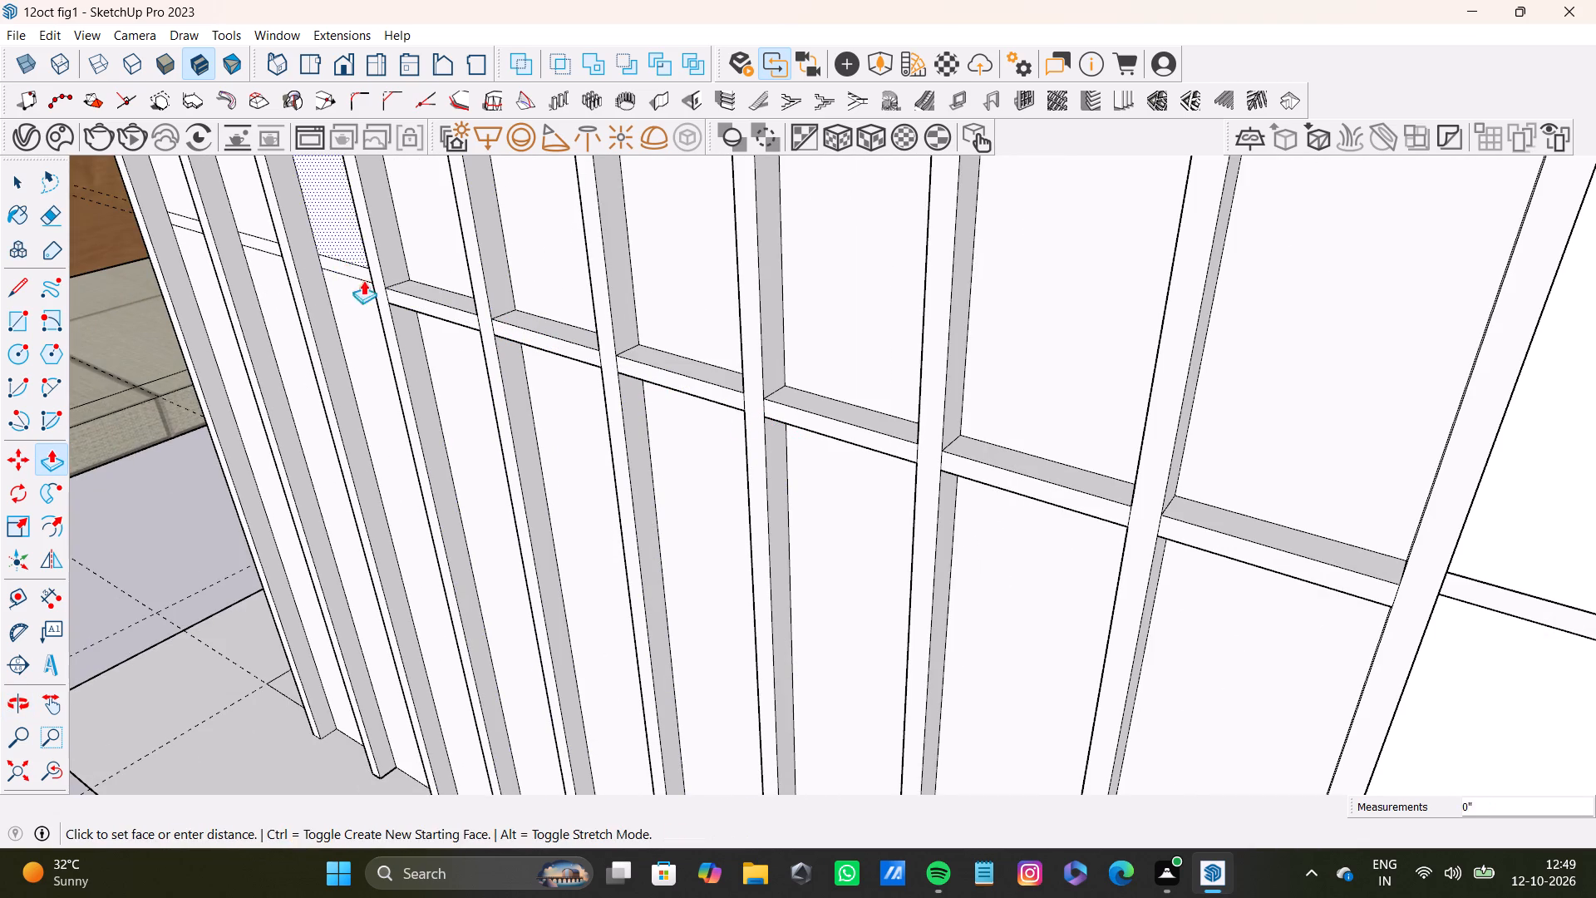
pyautogui.moveTo(363, 280); pyautogui.dragTo(403, 289)
pyautogui.hotkey('ctrl', 'z')
pyautogui.moveTo(353, 271); pyautogui.dragTo(398, 302)
pyautogui.keyDown('shift'); pyautogui.scroll(-4, 371, 303); pyautogui.keyUp('shift')
pyautogui.keyDown('shift'); pyautogui.scroll(1, 370, 303); pyautogui.keyUp('shift')
pyautogui.keyDown('shift'); pyautogui.moveTo(370, 303); pyautogui.dragTo(769, 369, button='middle'); pyautogui.keyUp('shift')
pyautogui.scroll(3, 651, 318)
pyautogui.moveTo(676, 318); pyautogui.dragTo(729, 343)
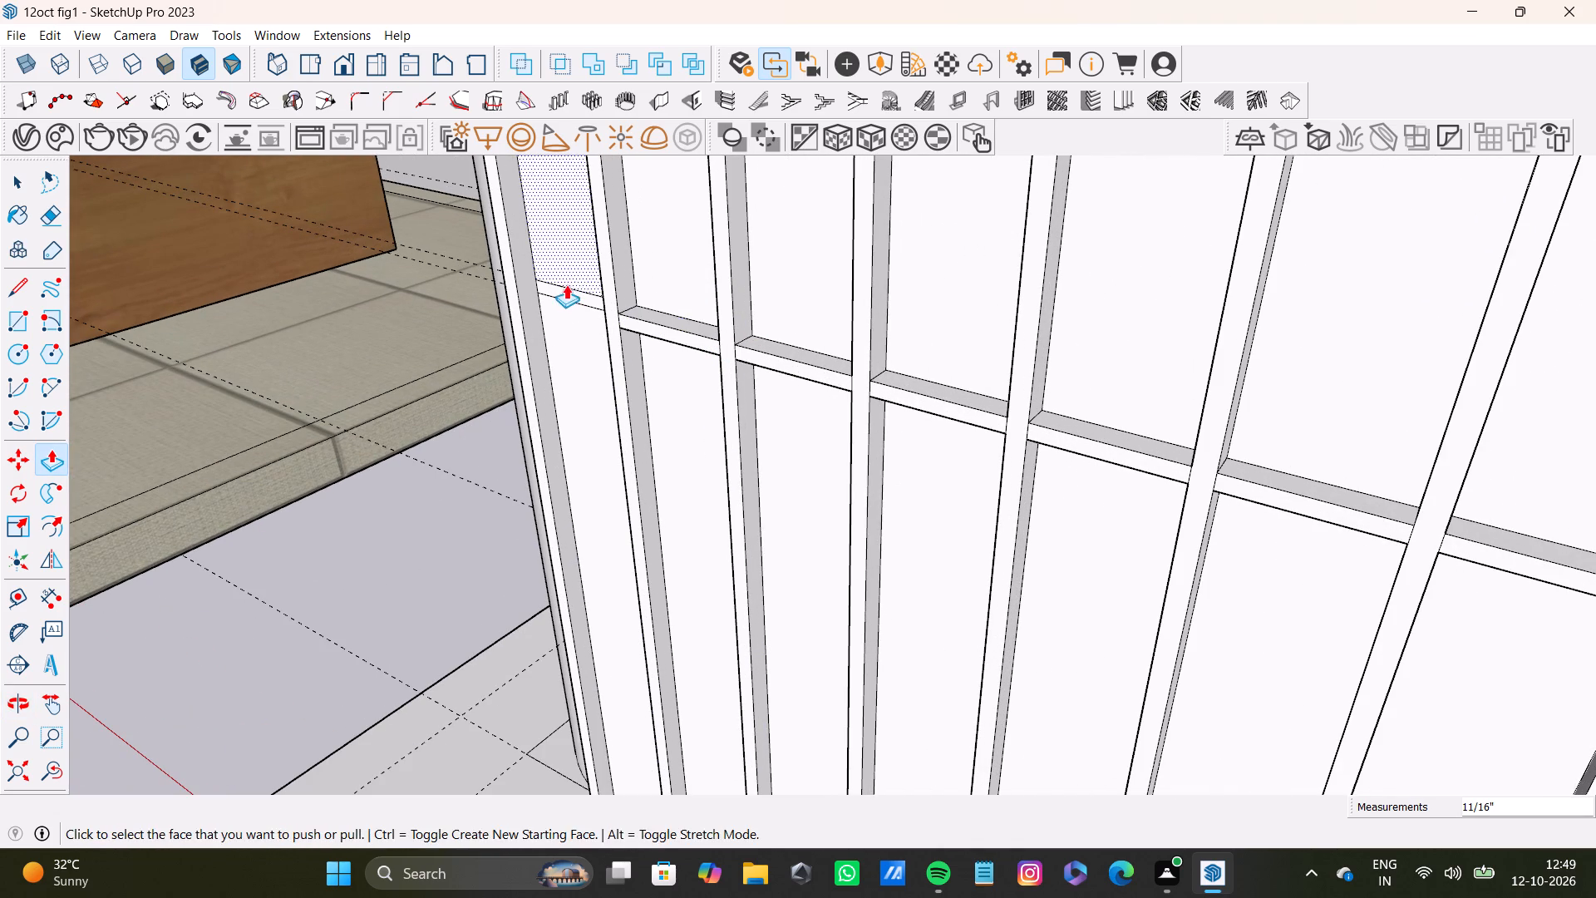
pyautogui.moveTo(579, 294); pyautogui.dragTo(677, 327)
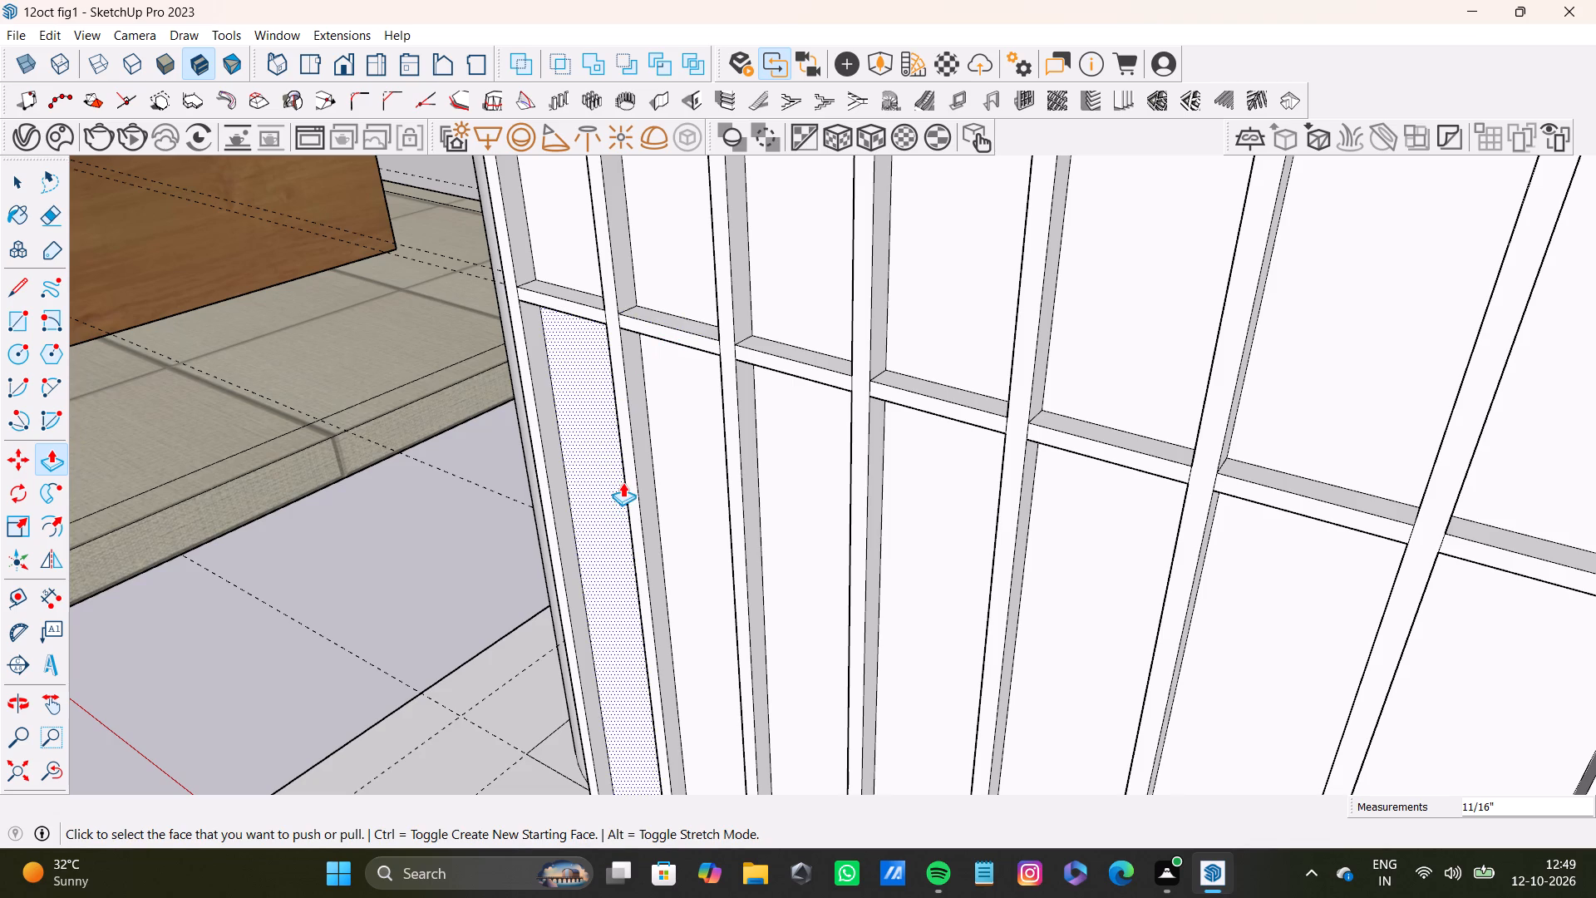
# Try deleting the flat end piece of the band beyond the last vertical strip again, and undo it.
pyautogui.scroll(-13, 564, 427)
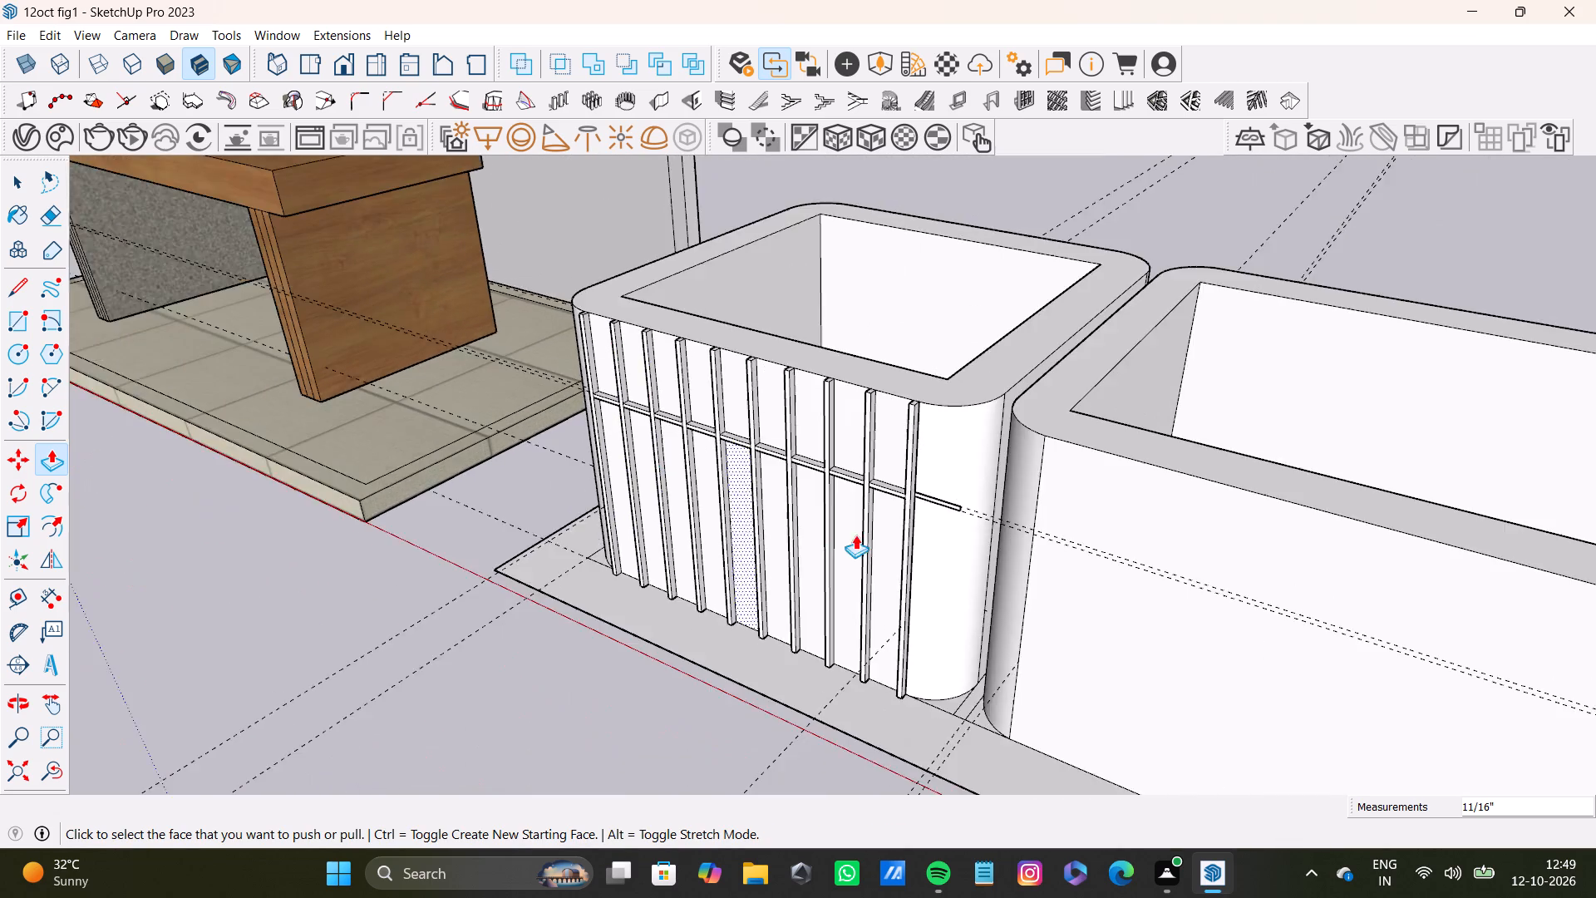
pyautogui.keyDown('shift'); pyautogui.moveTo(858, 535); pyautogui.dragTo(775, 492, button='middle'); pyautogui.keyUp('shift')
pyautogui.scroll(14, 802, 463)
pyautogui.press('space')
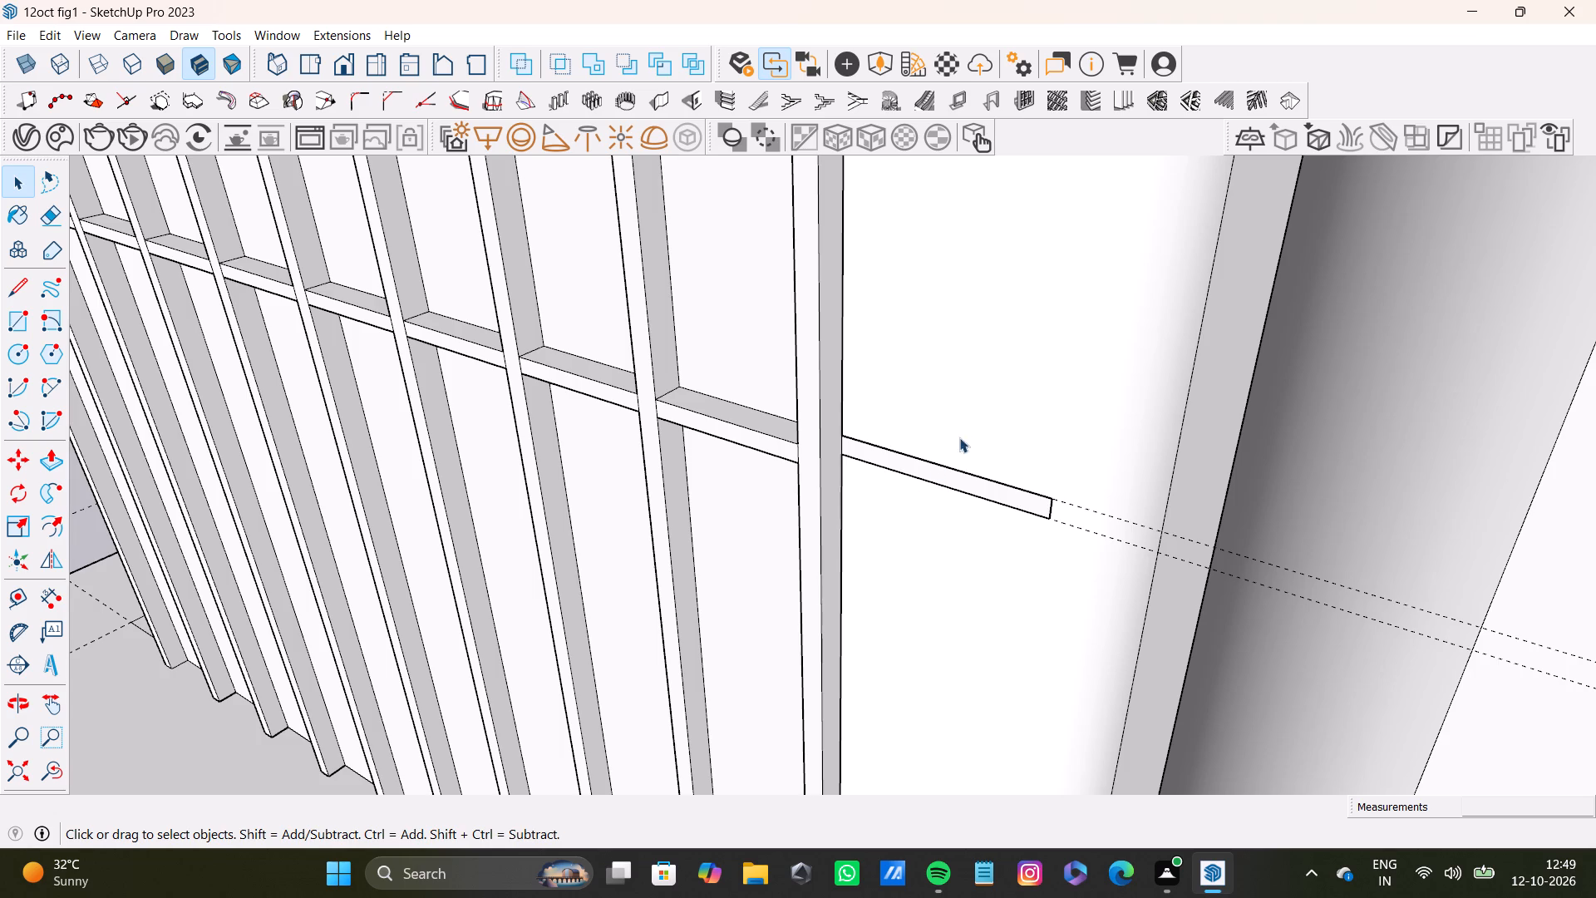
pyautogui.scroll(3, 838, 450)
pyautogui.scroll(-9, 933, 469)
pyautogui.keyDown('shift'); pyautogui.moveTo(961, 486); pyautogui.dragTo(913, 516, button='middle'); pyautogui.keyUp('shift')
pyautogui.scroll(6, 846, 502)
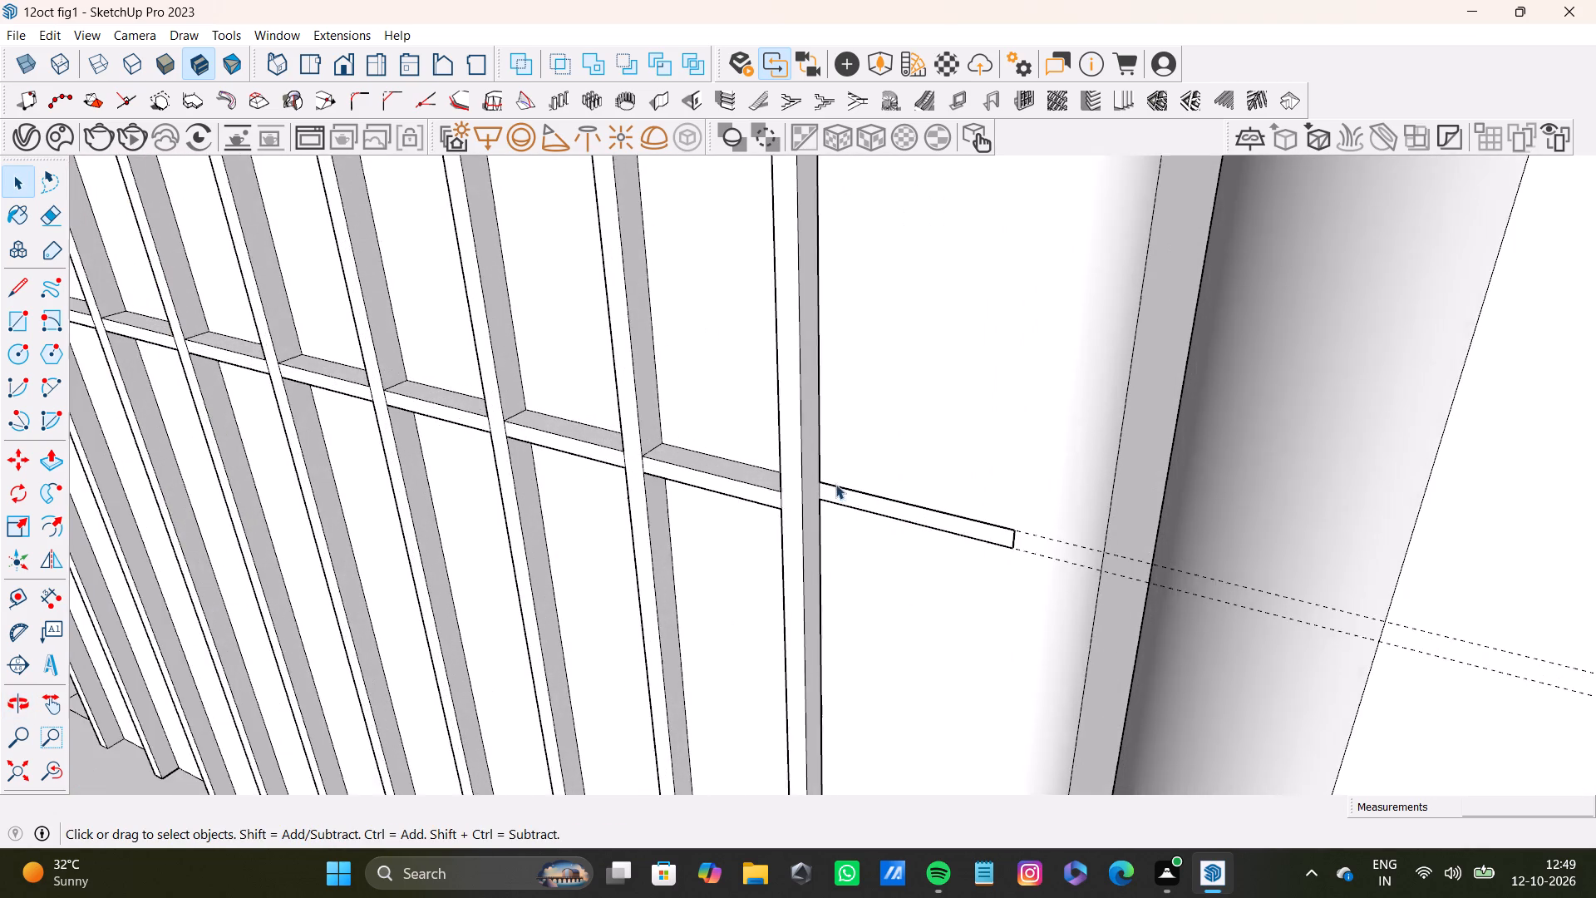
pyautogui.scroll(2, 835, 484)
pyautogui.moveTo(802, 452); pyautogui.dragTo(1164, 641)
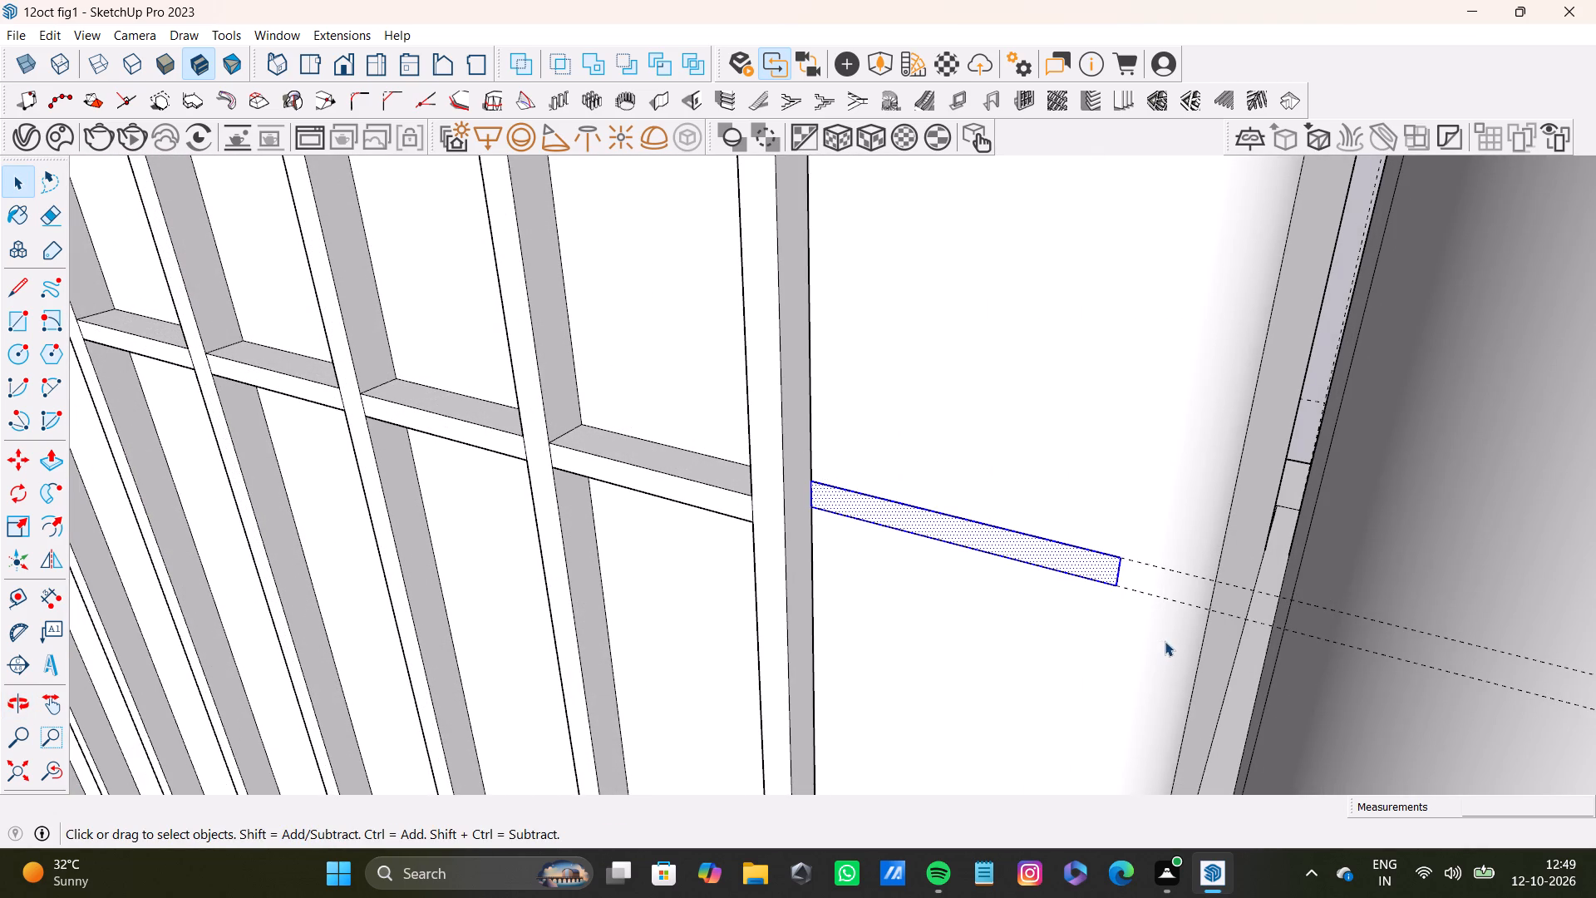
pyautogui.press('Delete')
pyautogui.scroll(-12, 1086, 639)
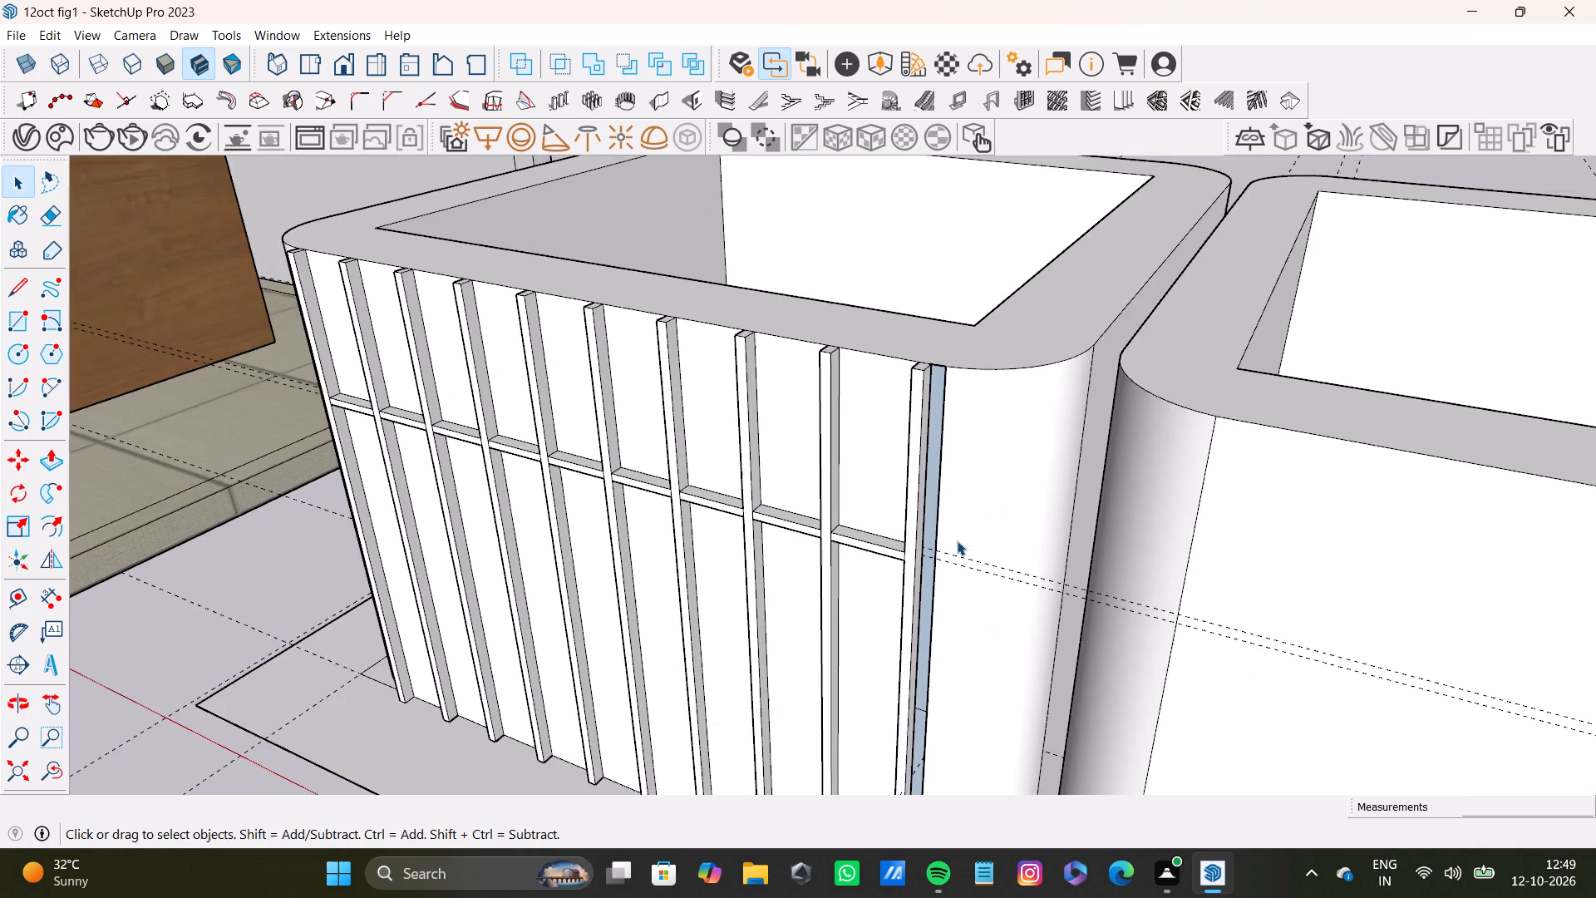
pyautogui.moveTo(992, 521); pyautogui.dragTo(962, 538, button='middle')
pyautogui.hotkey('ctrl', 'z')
# Delete the leftover flat face of the band's end piece beyond the last vertical strip near the rounded corner.
pyautogui.scroll(-8, 809, 444)
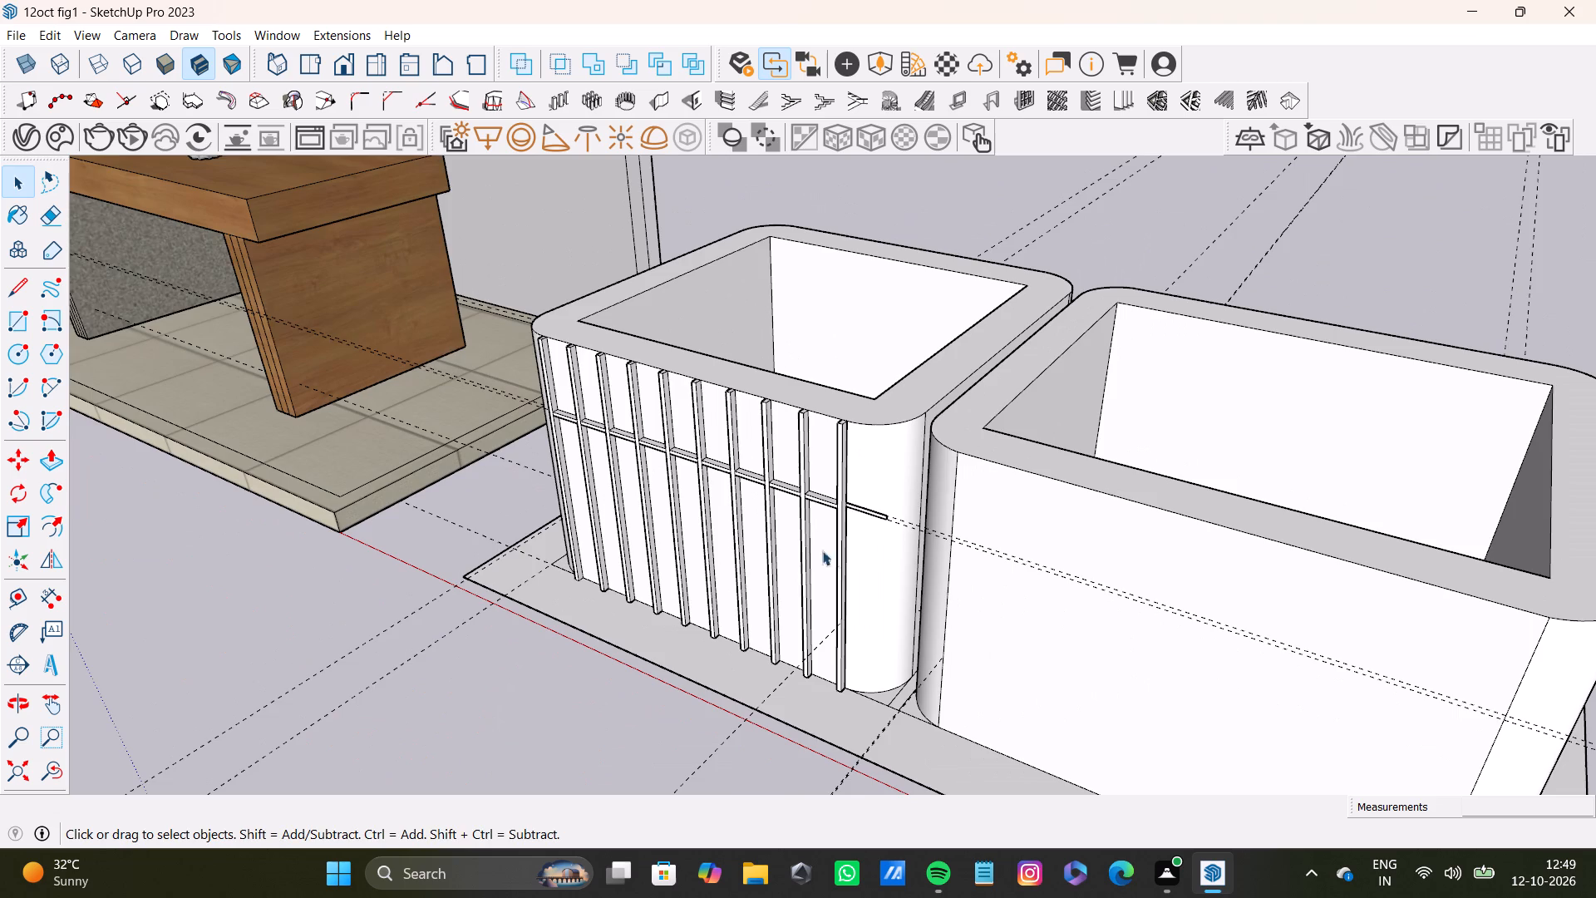
pyautogui.moveTo(917, 532); pyautogui.dragTo(974, 498, button='middle')
pyautogui.scroll(19, 911, 490)
pyautogui.moveTo(912, 490); pyautogui.dragTo(866, 353, button='middle')
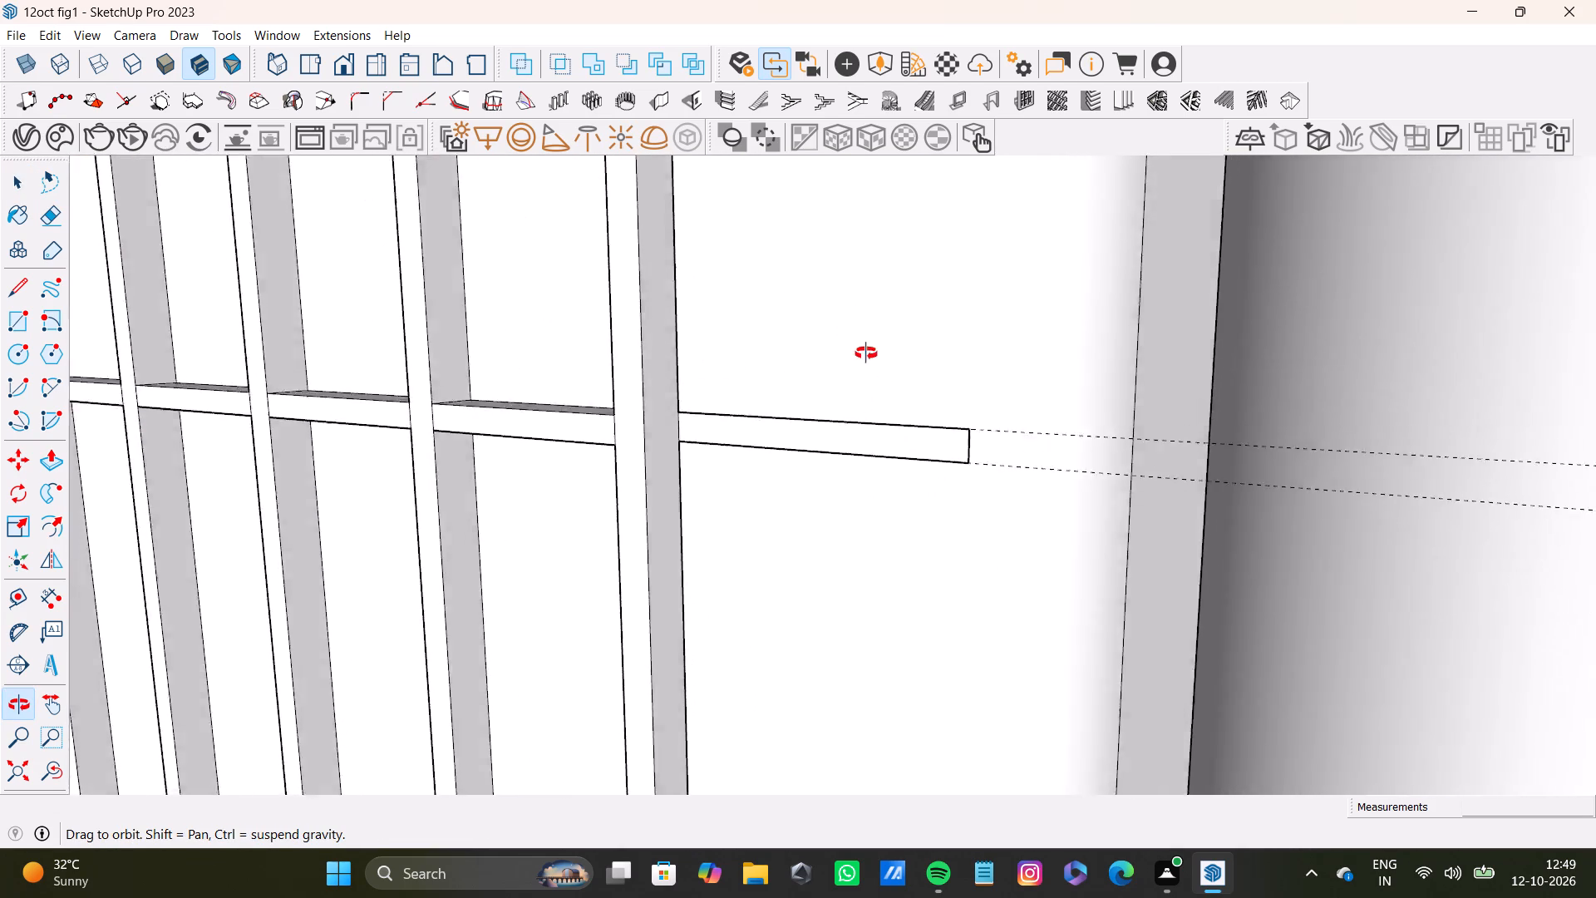
pyautogui.moveTo(866, 353); pyautogui.dragTo(726, 647, button='middle')
pyautogui.press('space')
pyautogui.scroll(7, 749, 579)
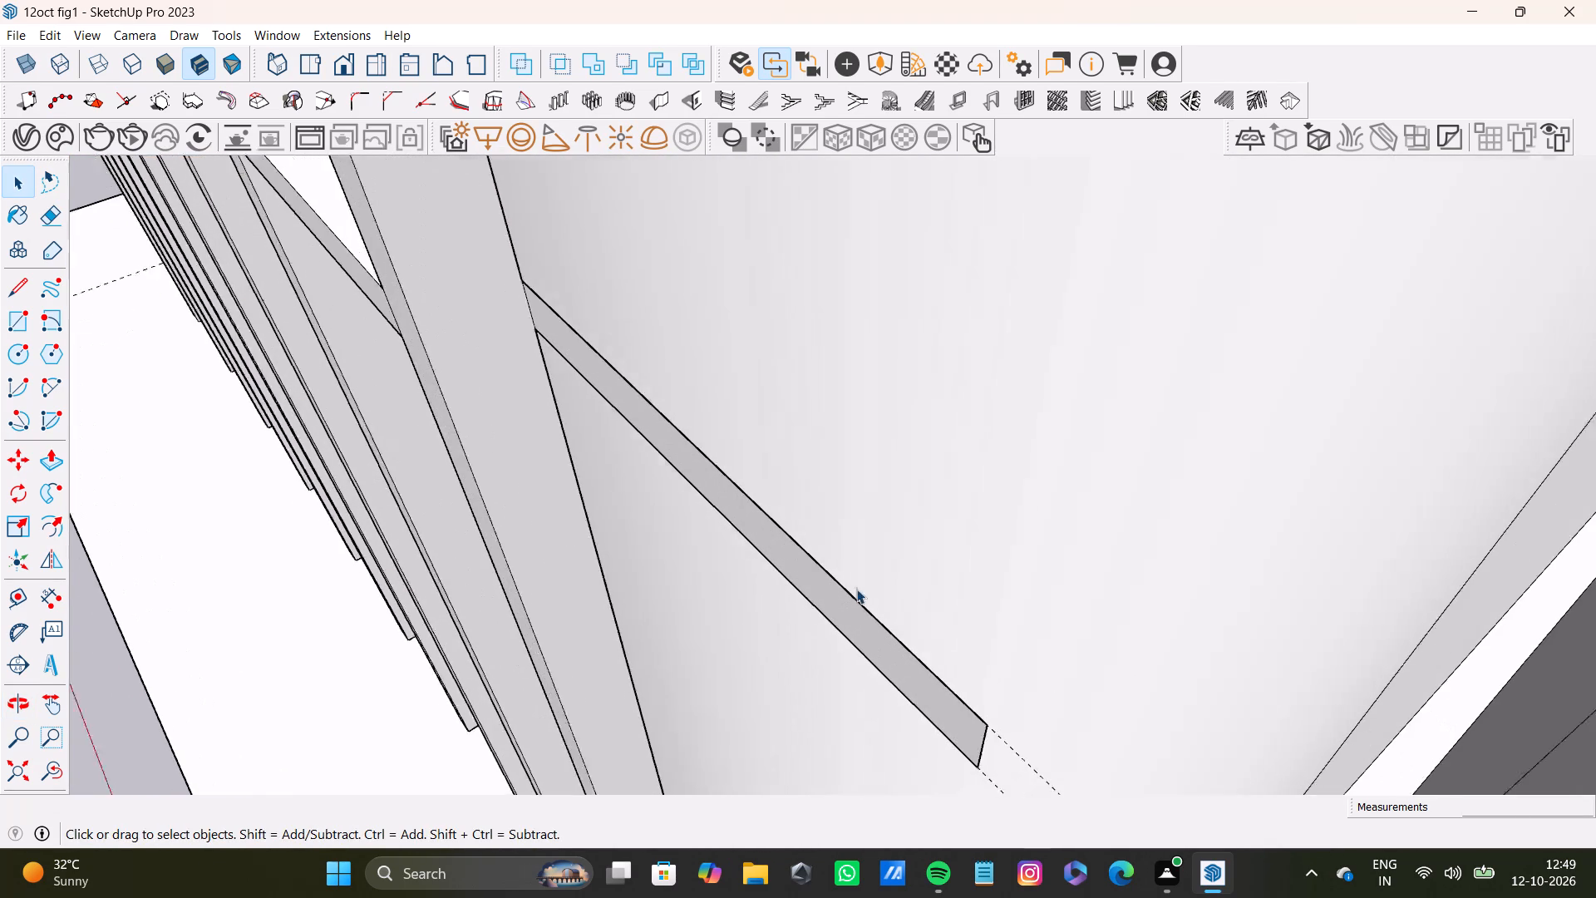
pyautogui.scroll(1, 856, 589)
pyautogui.click(933, 685)
pyautogui.press('Delete')
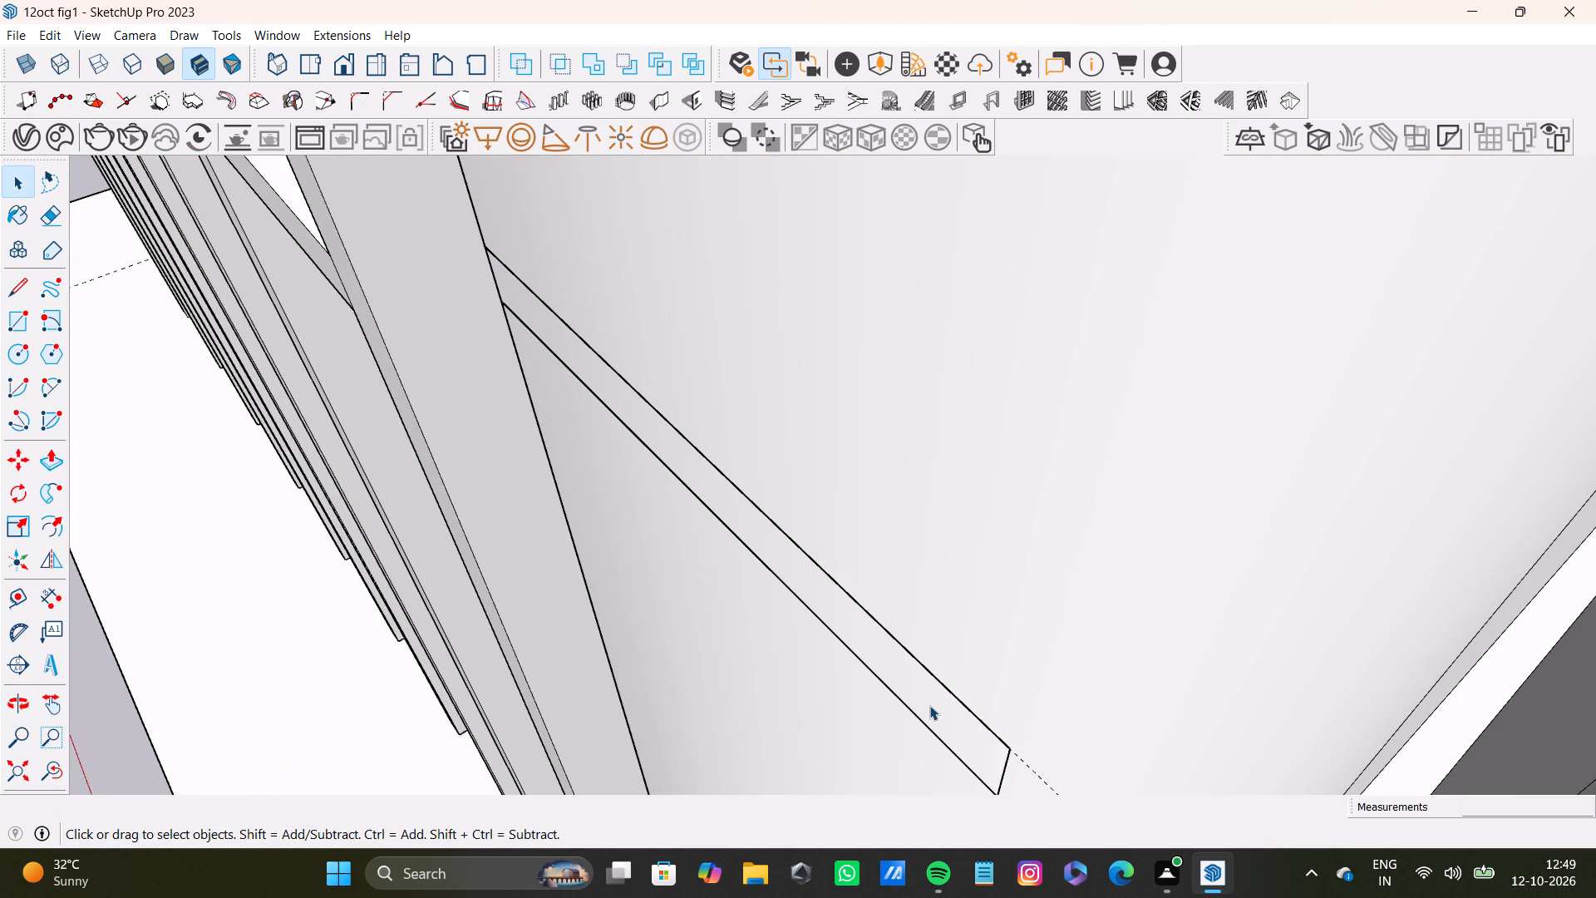
# Delete the lower, end and upper edges of the band's leftover end piece beyond the last vertical strip.
pyautogui.scroll(-10, 918, 702)
pyautogui.moveTo(870, 642); pyautogui.dragTo(1007, 503, button='middle')
pyautogui.scroll(7, 971, 521)
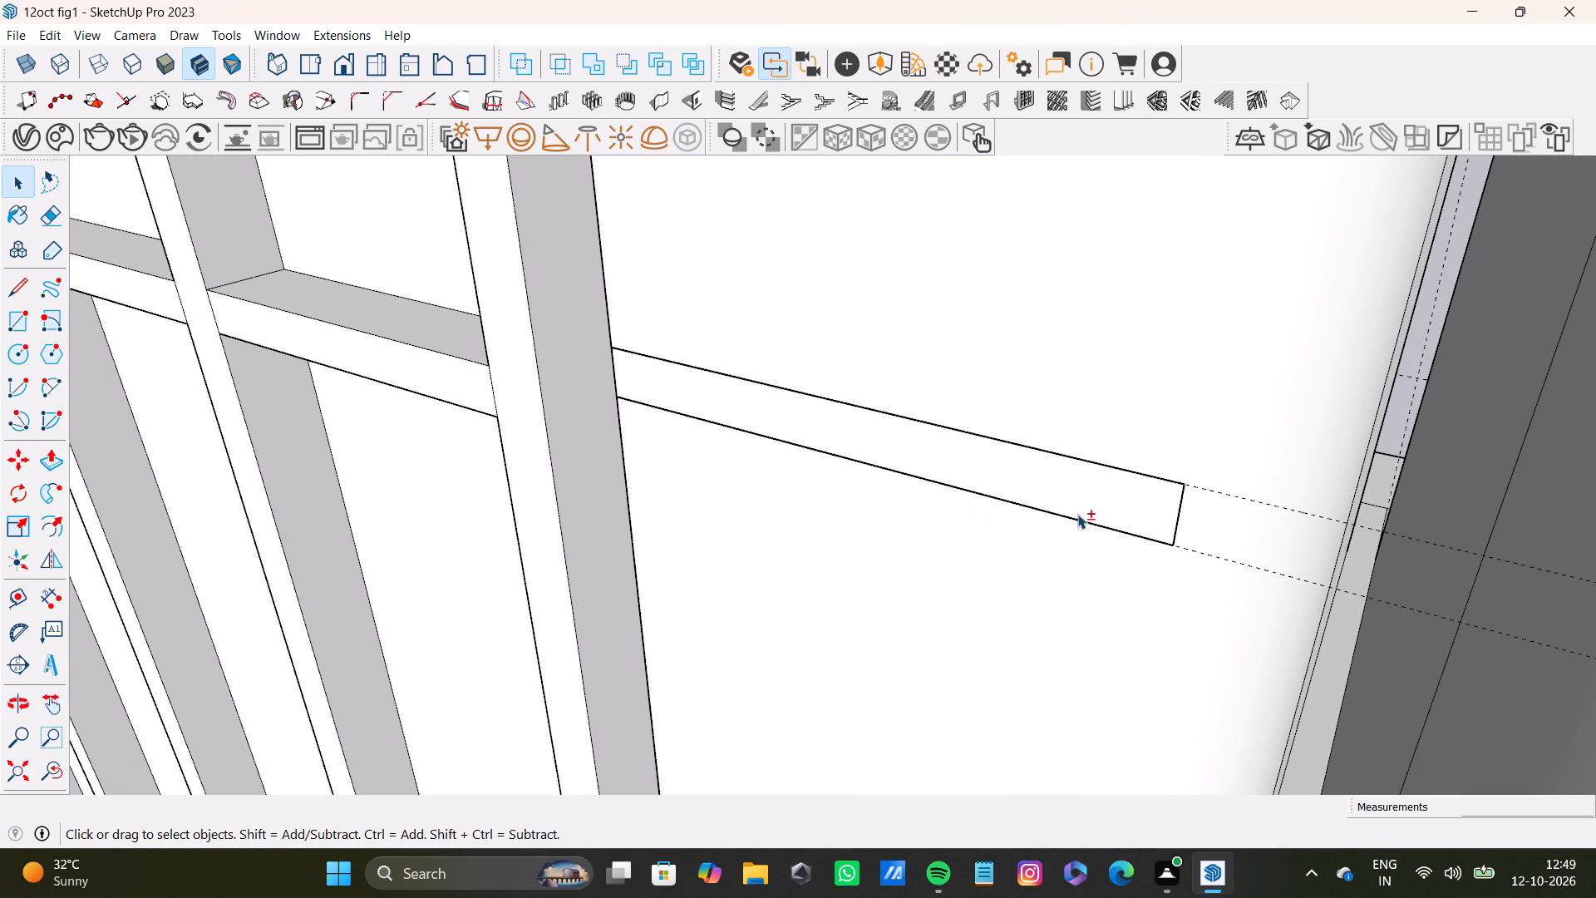
pyautogui.keyDown('shift'); pyautogui.click(1077, 519); pyautogui.keyUp('shift')
pyautogui.hotkey('shift', 'Delete')
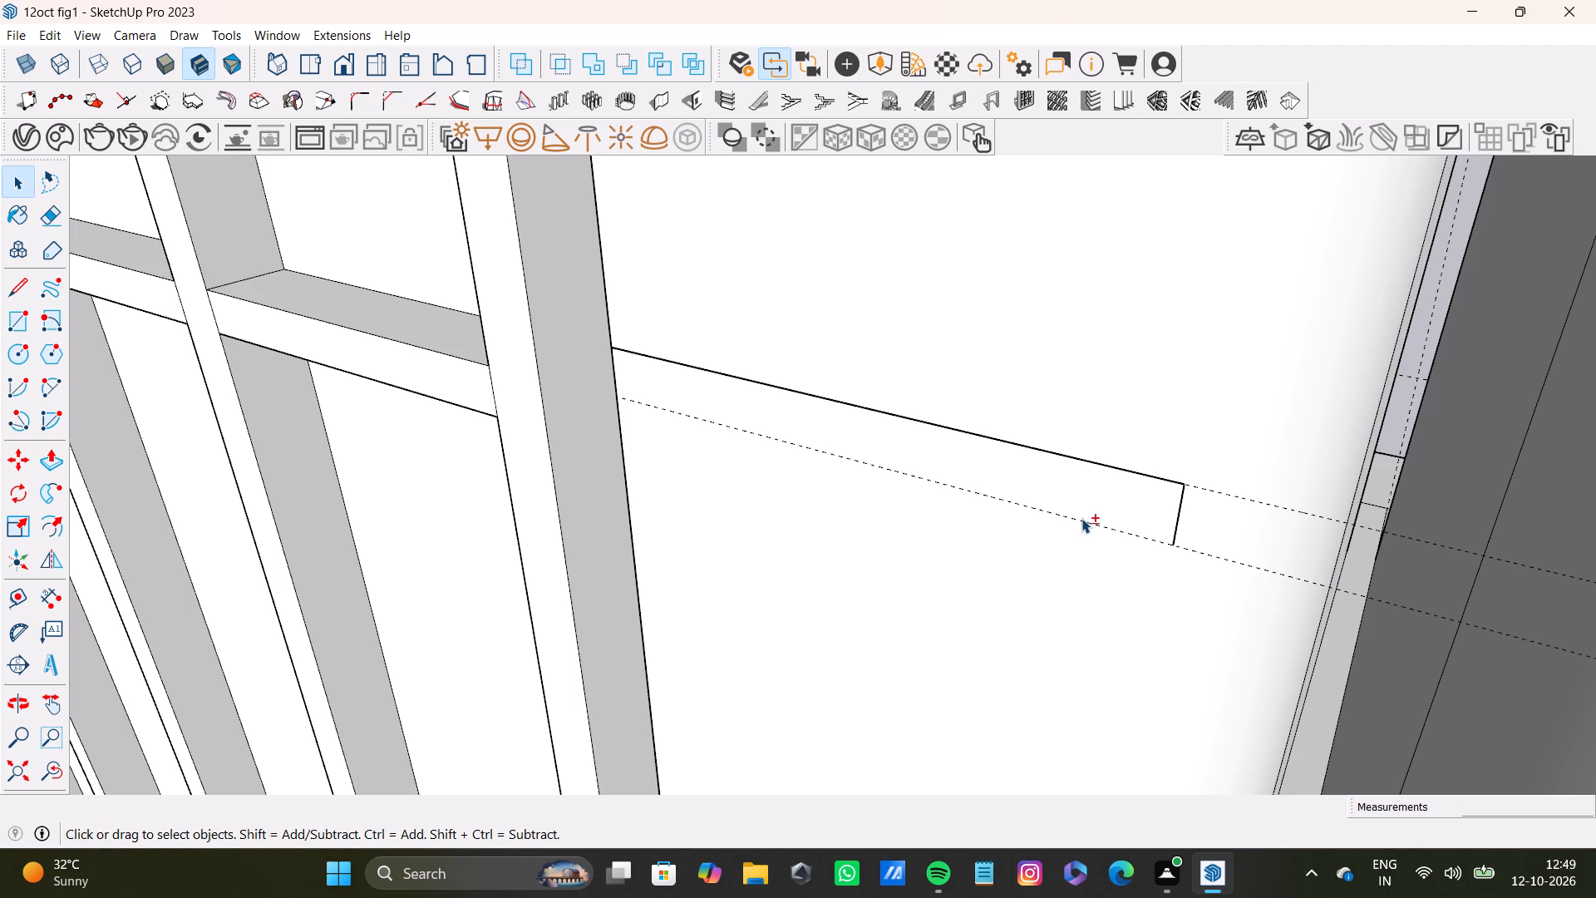
pyautogui.keyDown('shift'); pyautogui.click(1176, 530); pyautogui.keyUp('shift')
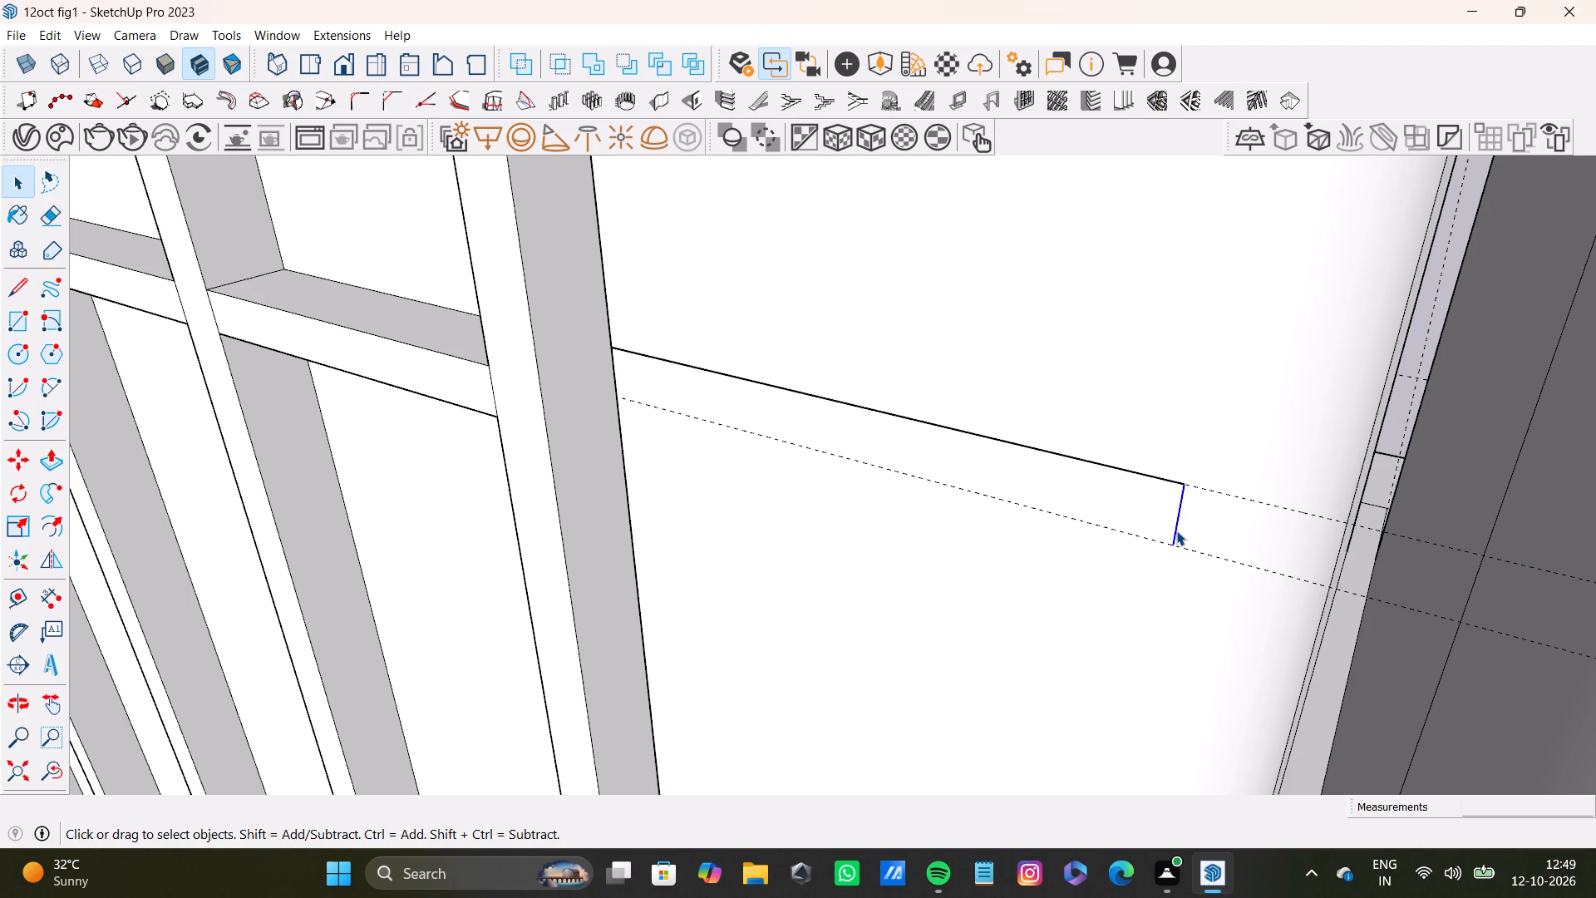
pyautogui.press('Delete')
pyautogui.click(1177, 481)
pyautogui.press('Delete')
pyautogui.scroll(-14, 893, 537)
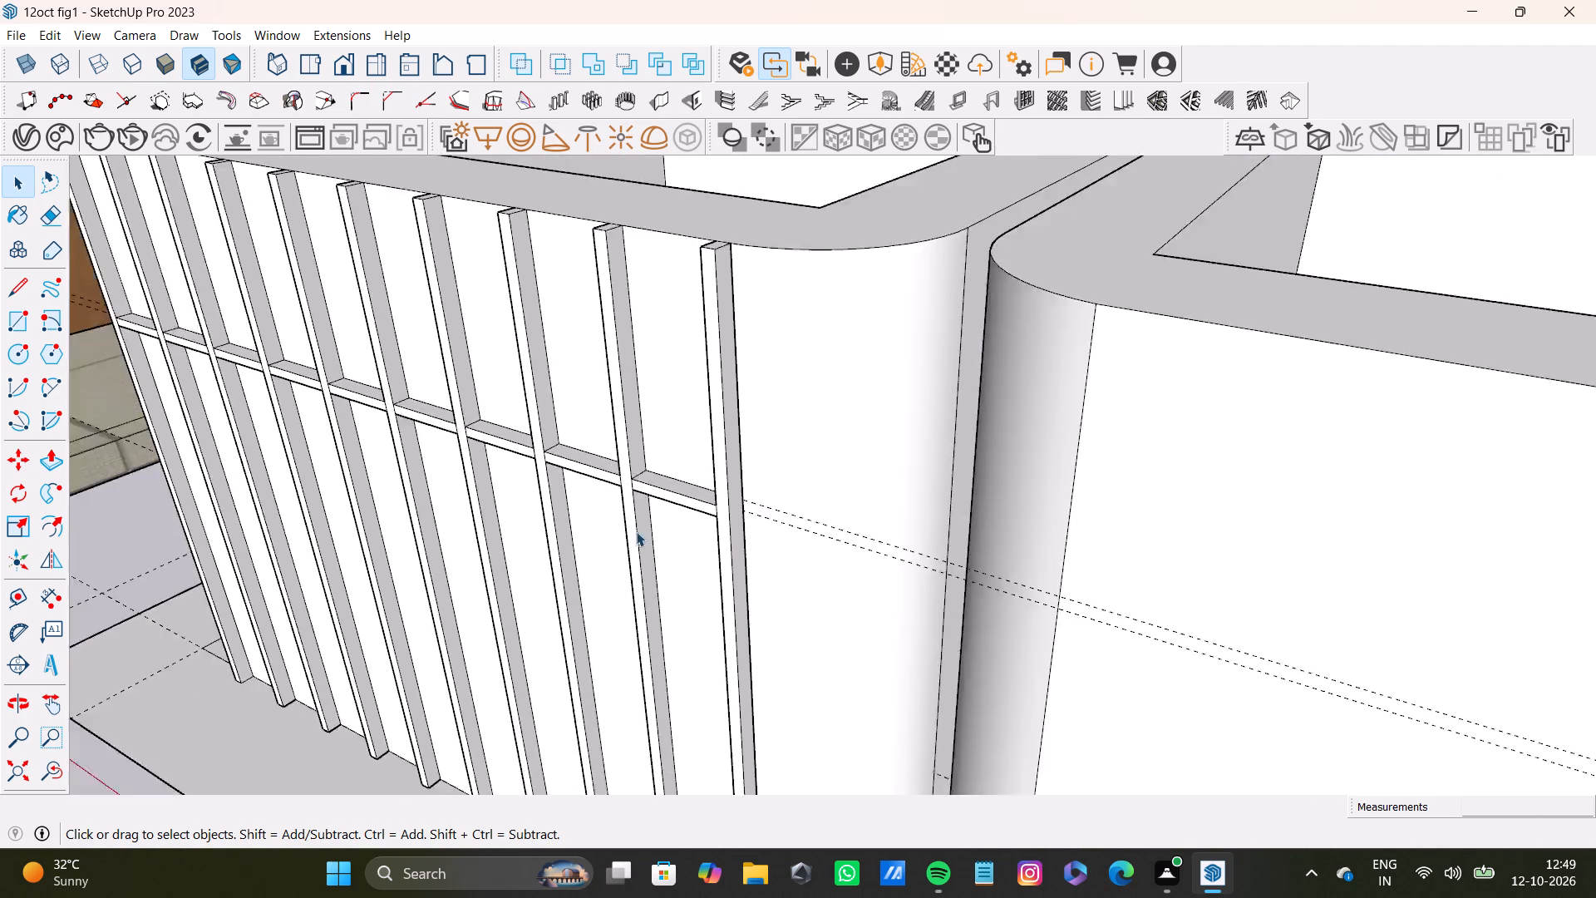
# Select the top and front faces, with their edges, of the first three raised band segments from the far corner.
pyautogui.scroll(-10, 636, 531)
pyautogui.keyDown('shift'); pyautogui.moveTo(611, 546); pyautogui.dragTo(943, 481, button='middle'); pyautogui.keyUp('shift')
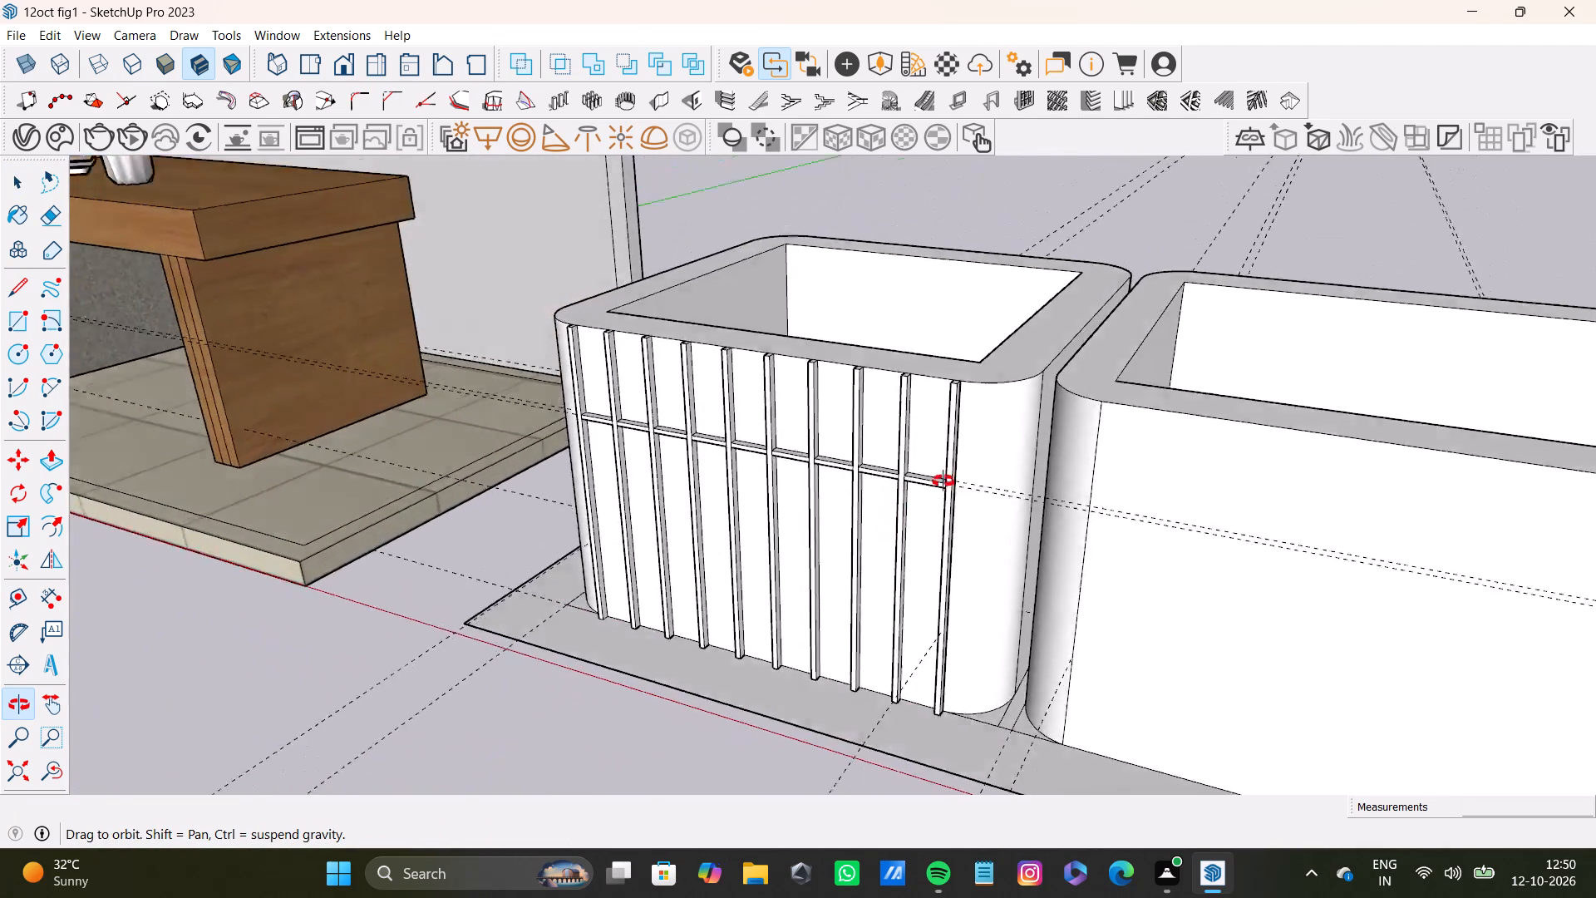
pyautogui.keyDown('shift'); pyautogui.moveTo(943, 481); pyautogui.dragTo(1028, 508, button='middle'); pyautogui.keyUp('shift')
pyautogui.scroll(16, 613, 441)
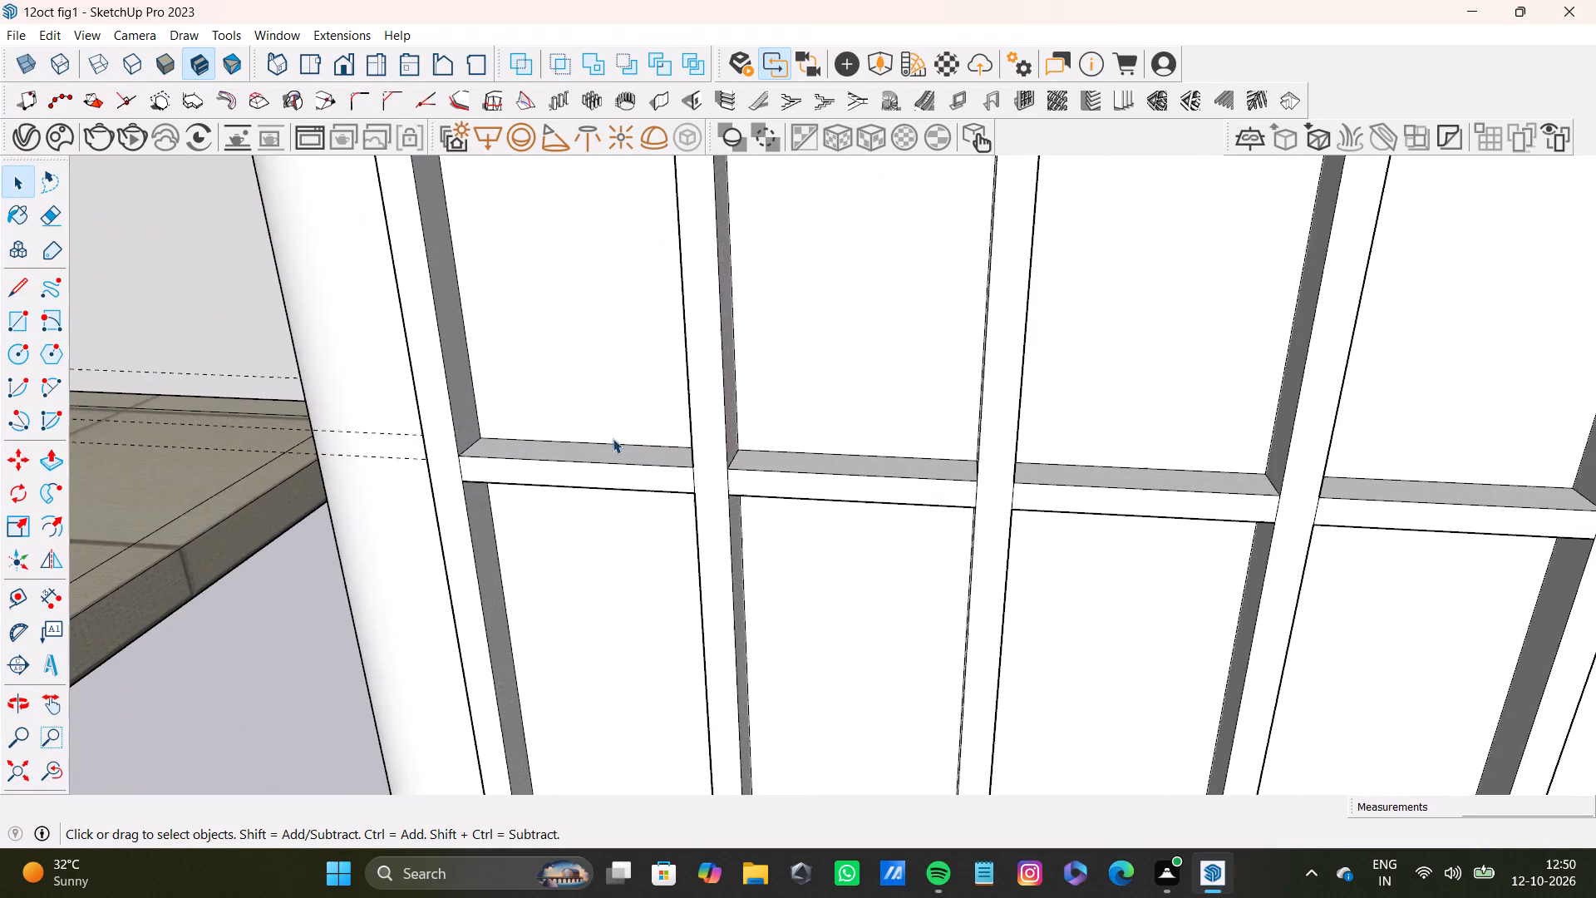
pyautogui.scroll(5, 613, 438)
pyautogui.keyDown('shift'); pyautogui.doubleClick(656, 466); pyautogui.keyUp('shift')
pyautogui.keyDown('shift'); pyautogui.doubleClick(672, 505); pyautogui.keyUp('shift')
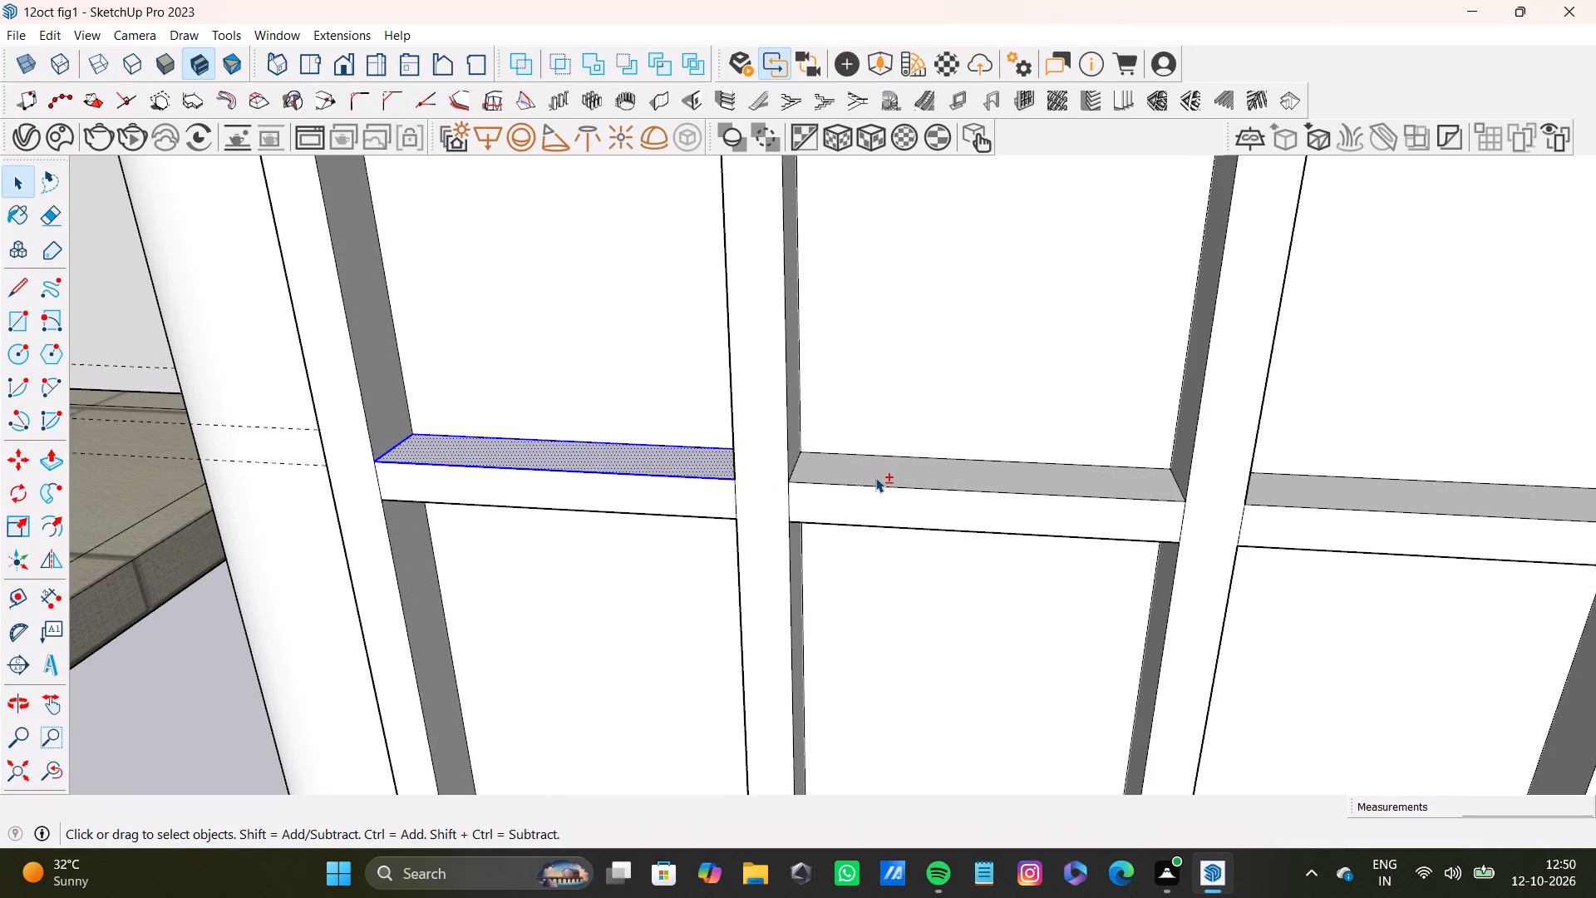
pyautogui.keyDown('shift'); pyautogui.doubleClick(875, 477); pyautogui.keyUp('shift')
pyautogui.keyDown('shift'); pyautogui.doubleClick(879, 508); pyautogui.keyUp('shift')
pyautogui.keyDown('shift'); pyautogui.doubleClick(675, 506); pyautogui.keyUp('shift')
pyautogui.keyDown('shift'); pyautogui.scroll(-4, 917, 536); pyautogui.keyUp('shift')
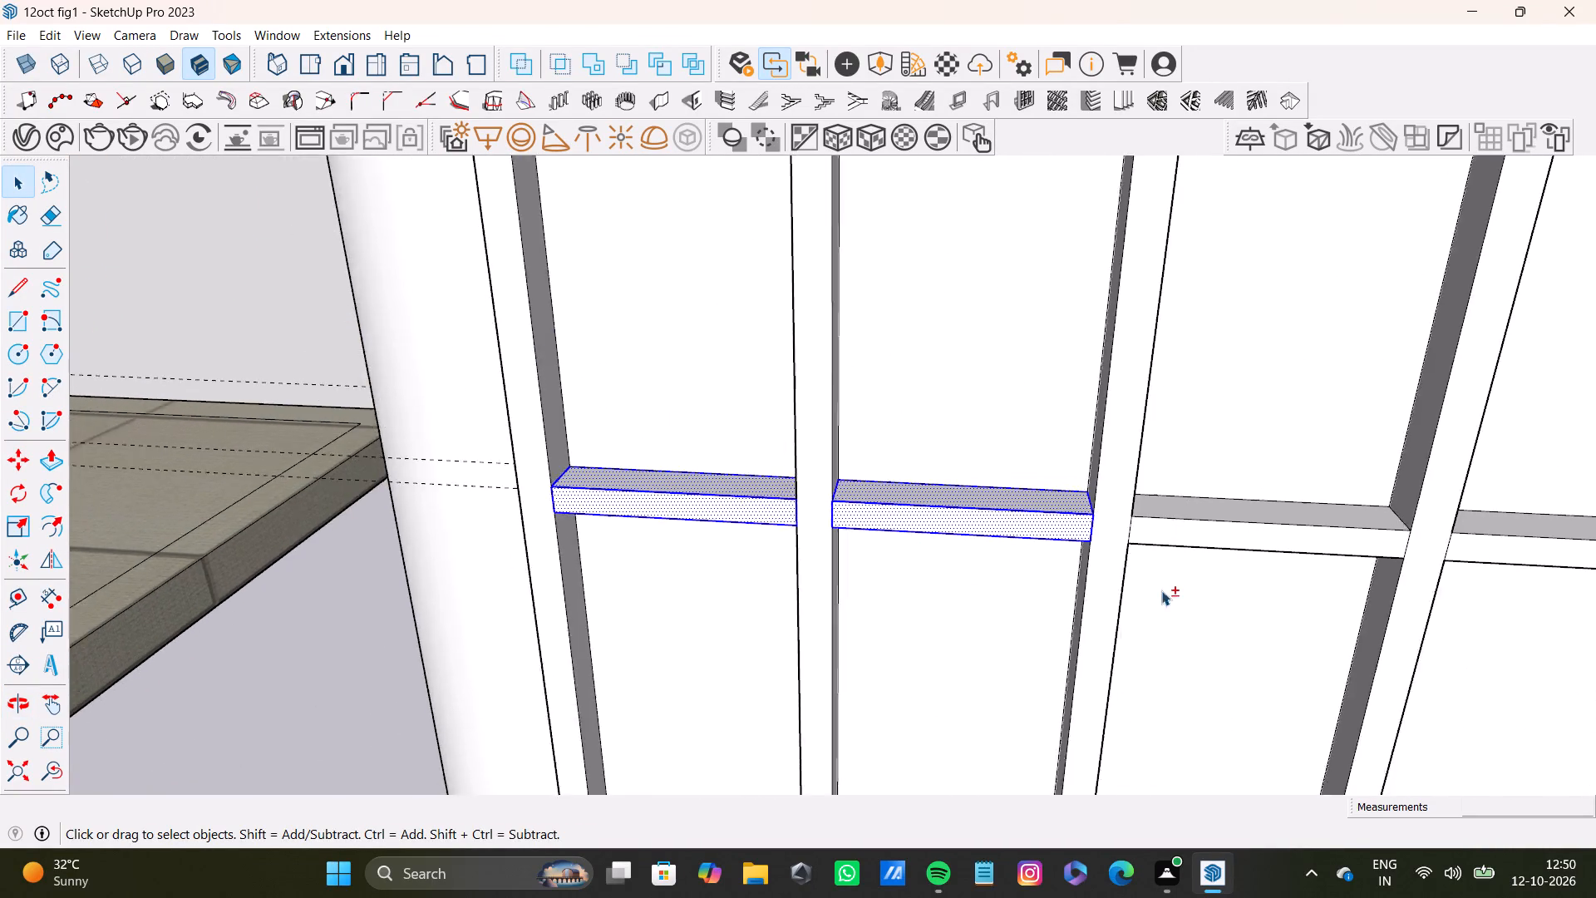
pyautogui.keyDown('shift'); pyautogui.moveTo(1162, 589); pyautogui.dragTo(860, 546, button='middle'); pyautogui.keyUp('shift')
pyautogui.keyDown('shift'); pyautogui.scroll(4, 874, 511); pyautogui.keyUp('shift')
pyautogui.keyDown('shift'); pyautogui.doubleClick(877, 443); pyautogui.keyUp('shift')
pyautogui.keyDown('shift'); pyautogui.doubleClick(879, 476); pyautogui.keyUp('shift')
# Add the top and front faces of the fourth, fifth and sixth band segments to the selection.
pyautogui.keyDown('shift'); pyautogui.moveTo(1134, 461); pyautogui.dragTo(731, 451, button='middle'); pyautogui.keyUp('shift')
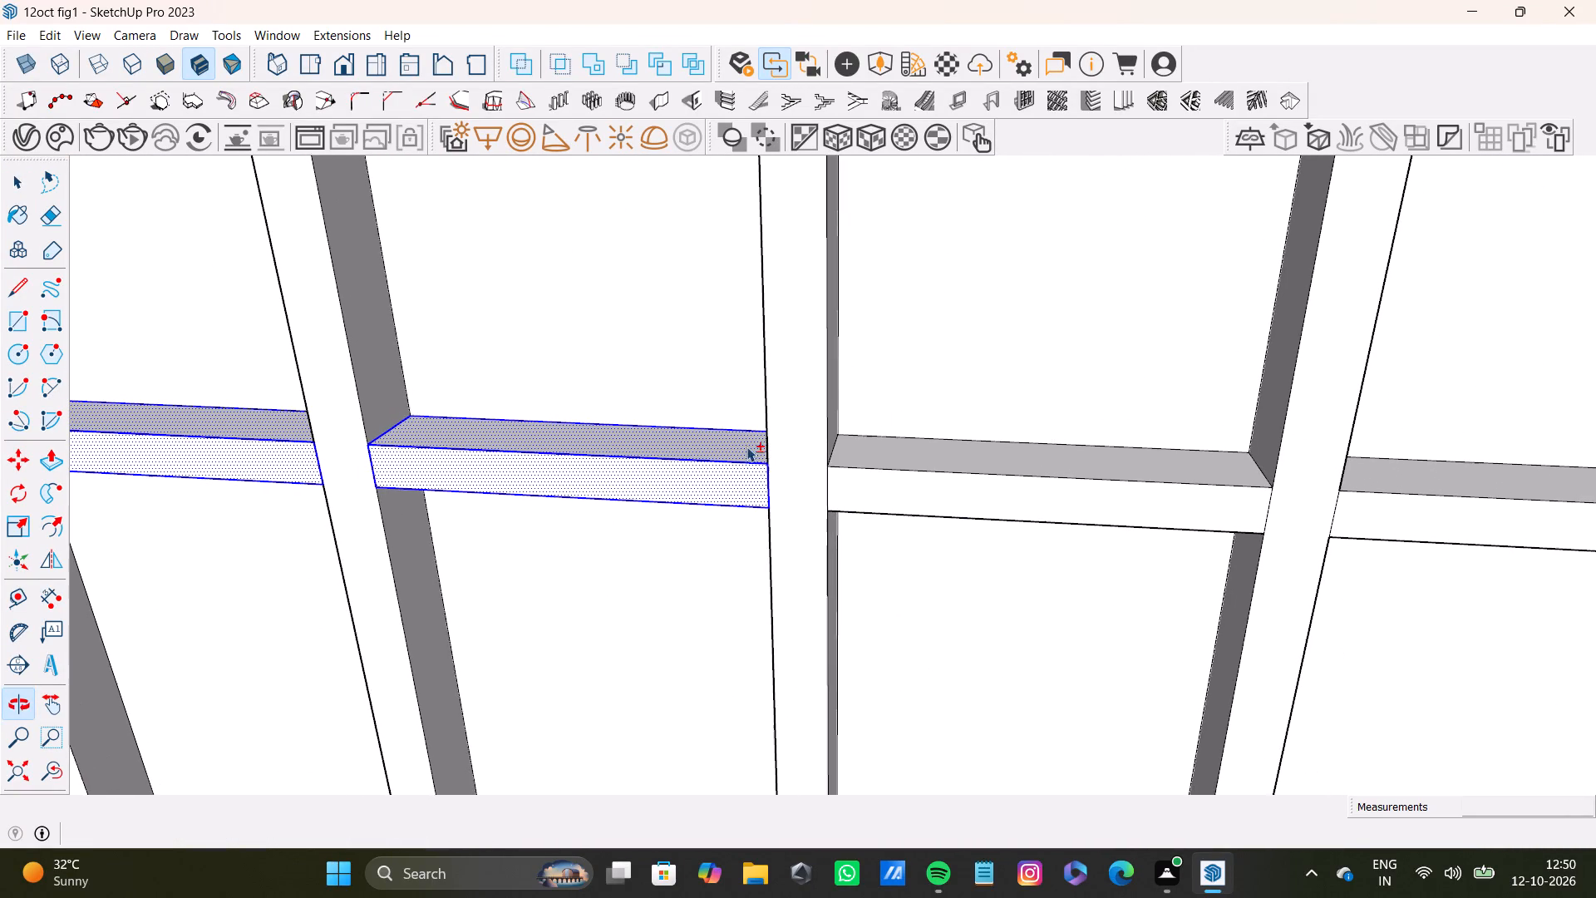
pyautogui.keyDown('shift'); pyautogui.doubleClick(934, 447); pyautogui.keyUp('shift')
pyautogui.keyDown('shift'); pyautogui.doubleClick(934, 492); pyautogui.keyUp('shift')
pyautogui.keyDown('shift'); pyautogui.moveTo(1130, 481); pyautogui.dragTo(589, 471, button='middle'); pyautogui.keyUp('shift')
pyautogui.keyDown('shift'); pyautogui.doubleClick(891, 460); pyautogui.keyUp('shift')
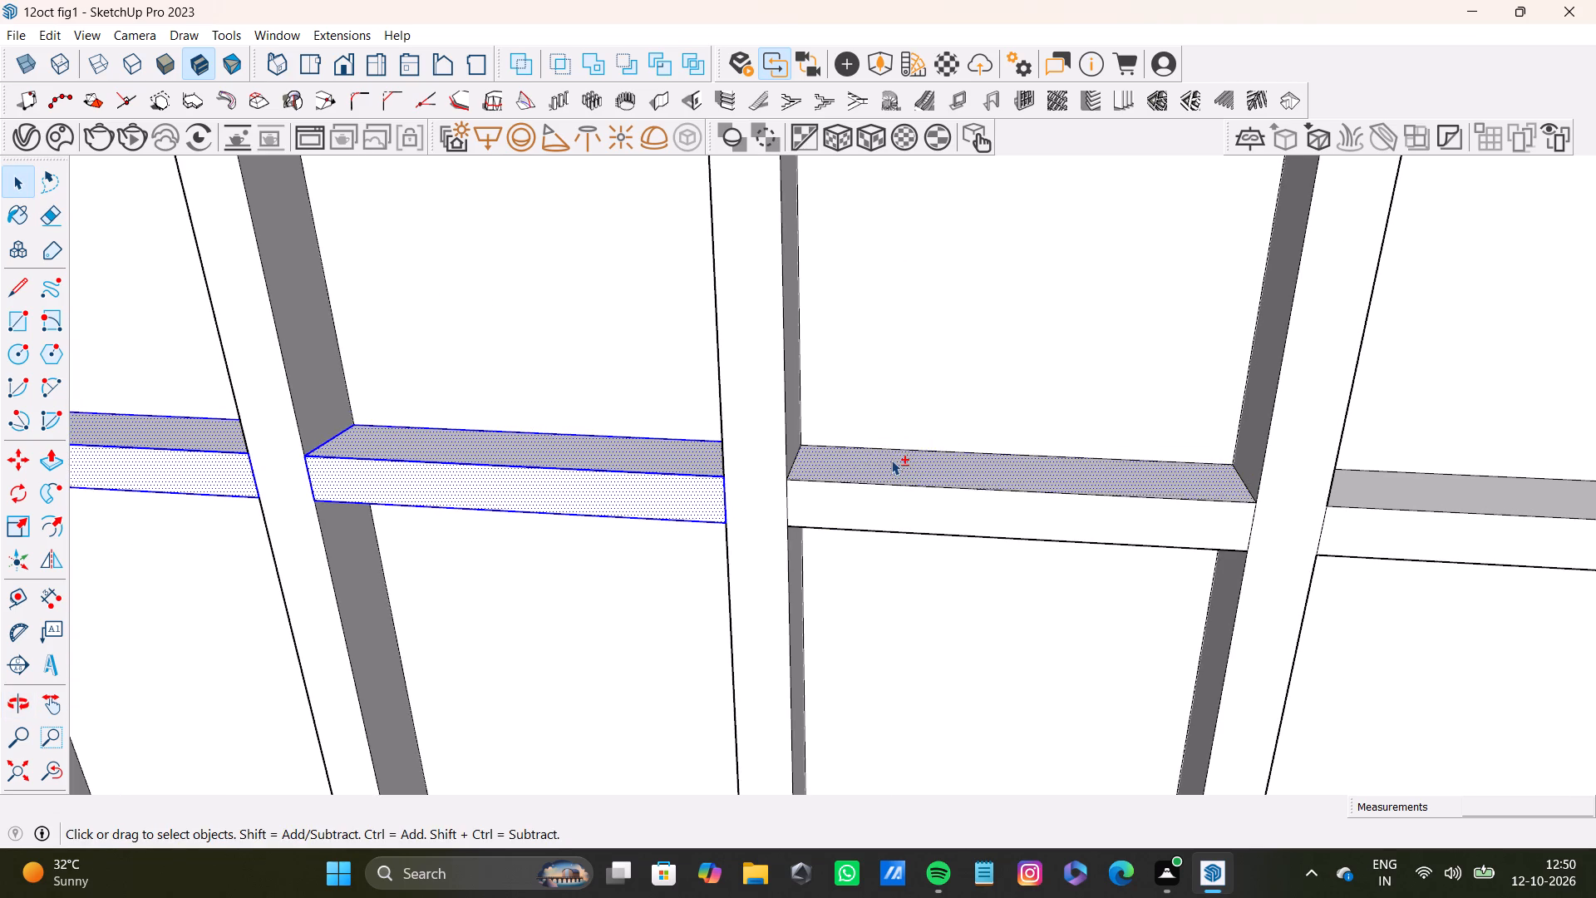
pyautogui.keyDown('shift'); pyautogui.doubleClick(894, 505); pyautogui.keyUp('shift')
pyautogui.keyDown('shift'); pyautogui.moveTo(1199, 481); pyautogui.dragTo(651, 493, button='middle'); pyautogui.keyUp('shift')
pyautogui.keyDown('shift'); pyautogui.doubleClick(844, 520); pyautogui.keyUp('shift')
pyautogui.keyDown('shift'); pyautogui.doubleClick(844, 532); pyautogui.keyUp('shift')
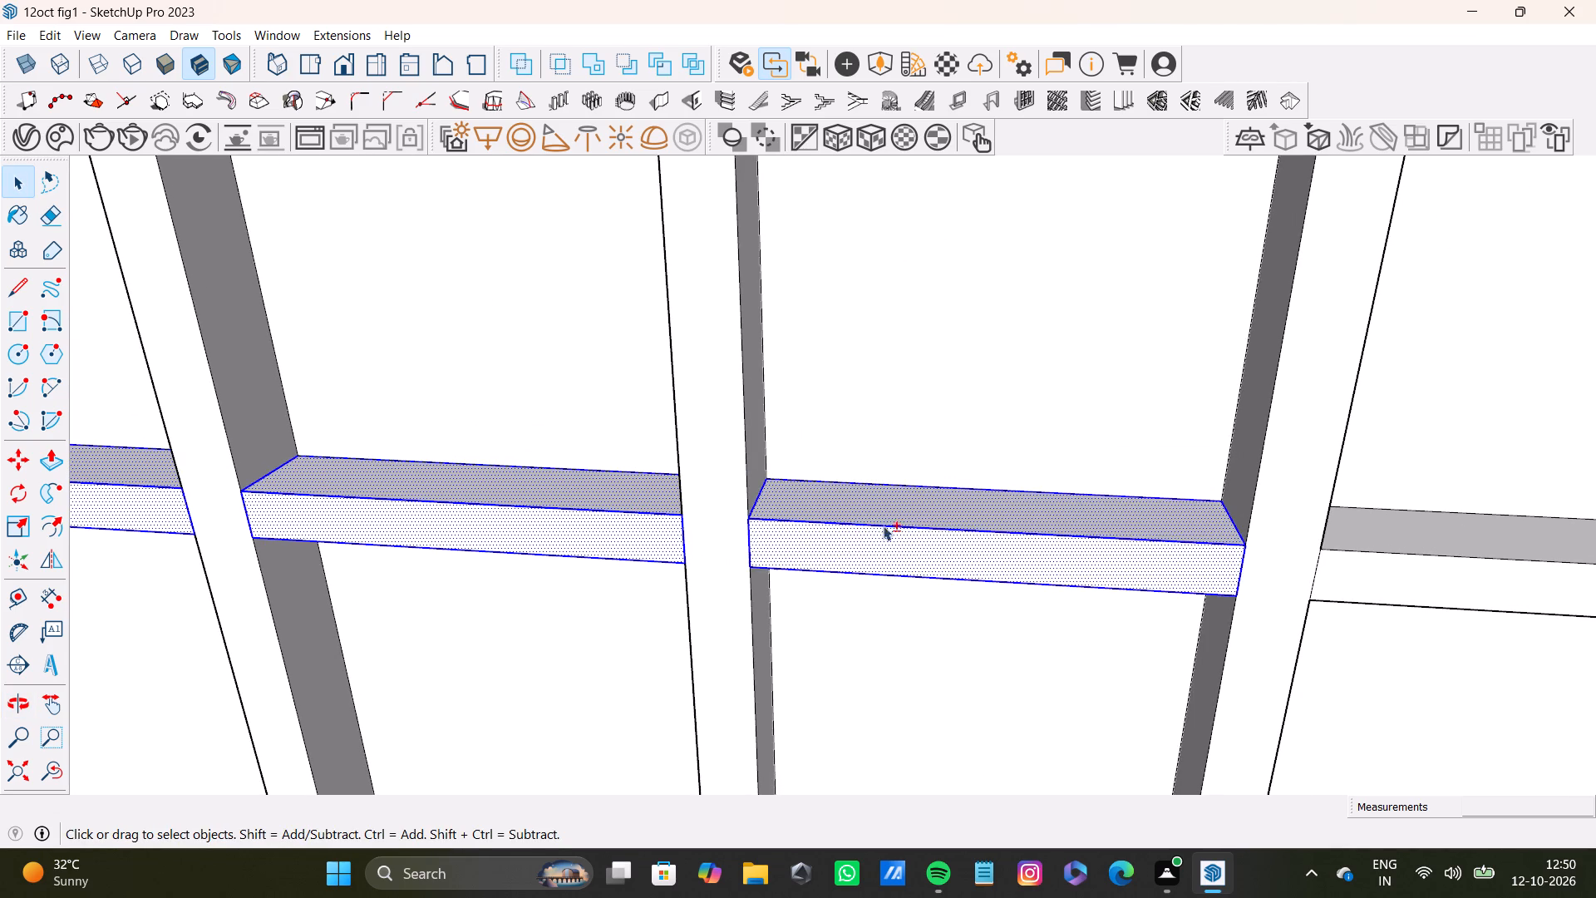
# Add the top and front faces of the last three band segments to the selection, completing all nine.
pyautogui.keyDown('shift'); pyautogui.moveTo(1181, 499); pyautogui.dragTo(691, 482, button='middle'); pyautogui.keyUp('shift')
pyautogui.keyDown('shift'); pyautogui.doubleClick(941, 529); pyautogui.keyUp('shift')
pyautogui.keyDown('shift'); pyautogui.doubleClick(941, 550); pyautogui.keyUp('shift')
pyautogui.keyDown('shift'); pyautogui.moveTo(1172, 575); pyautogui.dragTo(732, 533, button='middle'); pyautogui.keyUp('shift')
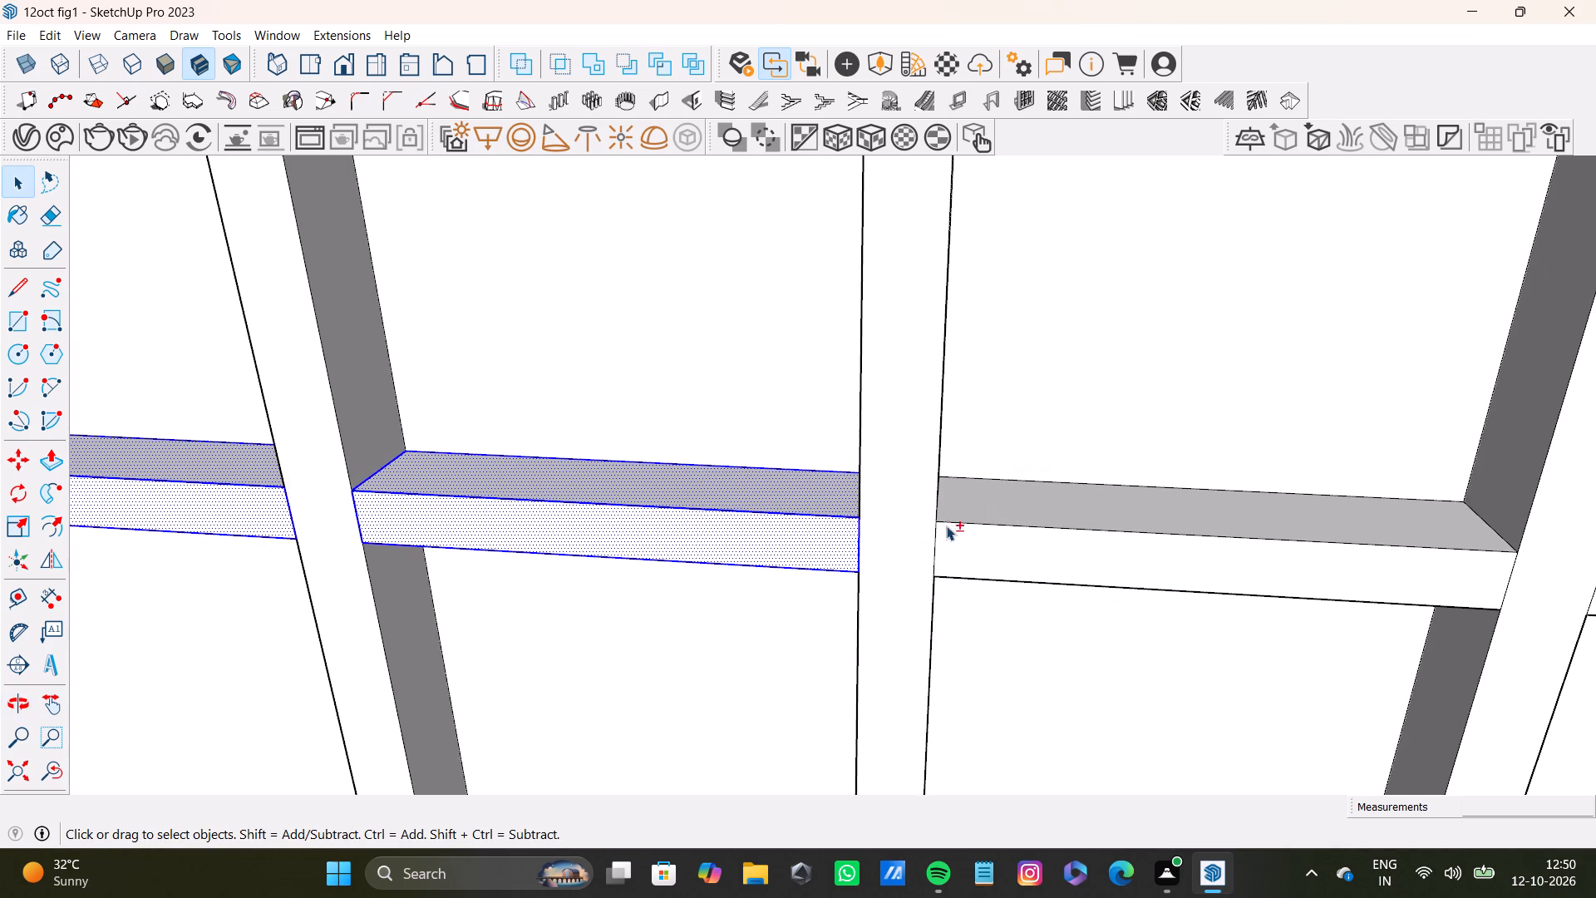
pyautogui.keyDown('shift'); pyautogui.doubleClick(968, 513); pyautogui.keyUp('shift')
pyautogui.keyDown('shift'); pyautogui.doubleClick(994, 570); pyautogui.keyUp('shift')
pyautogui.keyDown('shift'); pyautogui.scroll(-5, 1000, 563); pyautogui.keyUp('shift')
pyautogui.keyDown('shift'); pyautogui.doubleClick(1055, 558); pyautogui.keyUp('shift')
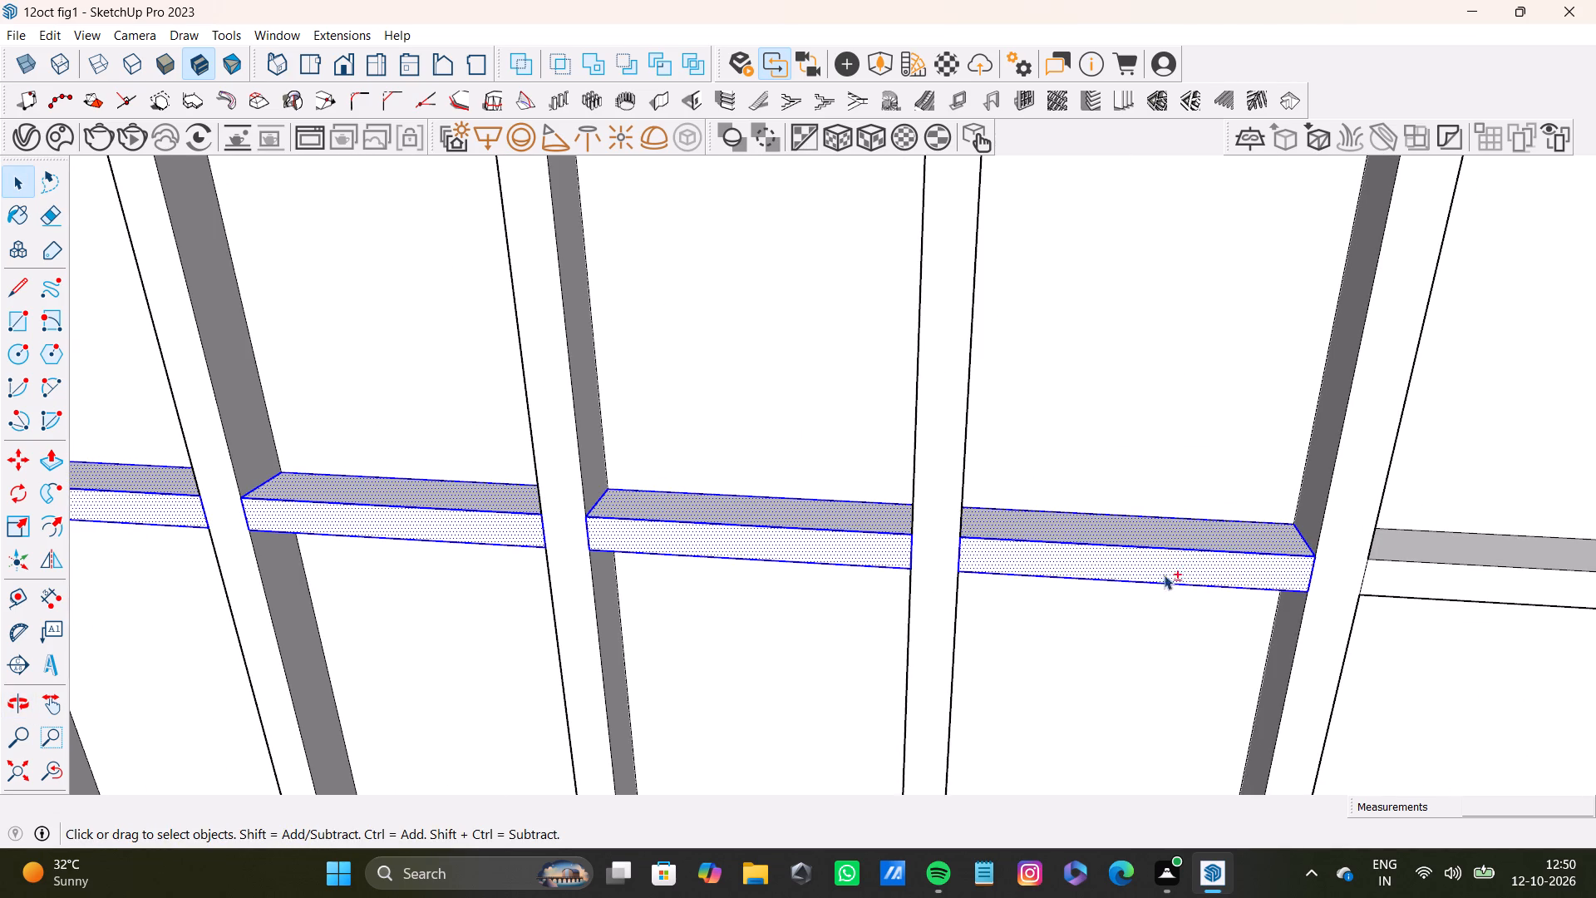
pyautogui.keyDown('shift'); pyautogui.moveTo(1213, 560); pyautogui.dragTo(748, 571, button='middle'); pyautogui.keyUp('shift')
pyautogui.keyDown('shift'); pyautogui.doubleClick(967, 554); pyautogui.keyUp('shift')
pyautogui.keyDown('shift'); pyautogui.doubleClick(974, 593); pyautogui.keyUp('shift')
# Copy the nine selected band segments about 4 5/16" straight down the vertical strips as a second horizontal row.
pyautogui.keyDown('shift'); pyautogui.scroll(-5, 974, 593); pyautogui.keyUp('shift')
pyautogui.keyDown('shift'); pyautogui.moveTo(974, 610); pyautogui.dragTo(1002, 535, button='middle'); pyautogui.keyUp('shift')
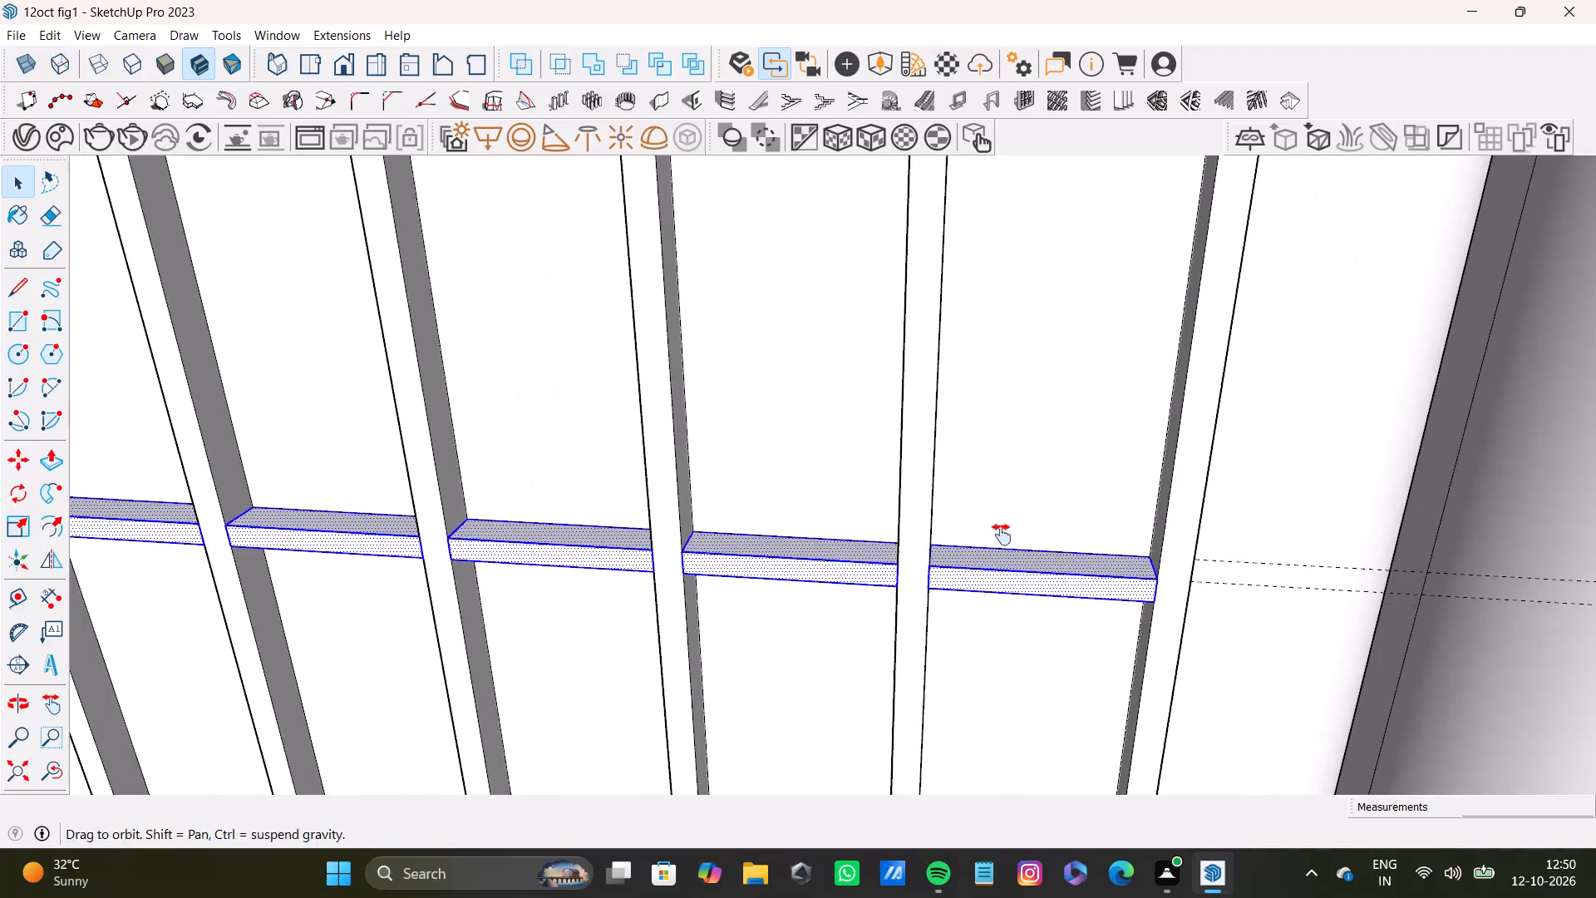
pyautogui.keyDown('shift'); pyautogui.moveTo(1002, 535); pyautogui.dragTo(1066, 454, button='middle'); pyautogui.keyUp('shift')
pyautogui.moveTo(1106, 471); pyautogui.dragTo(1084, 487, button='middle')
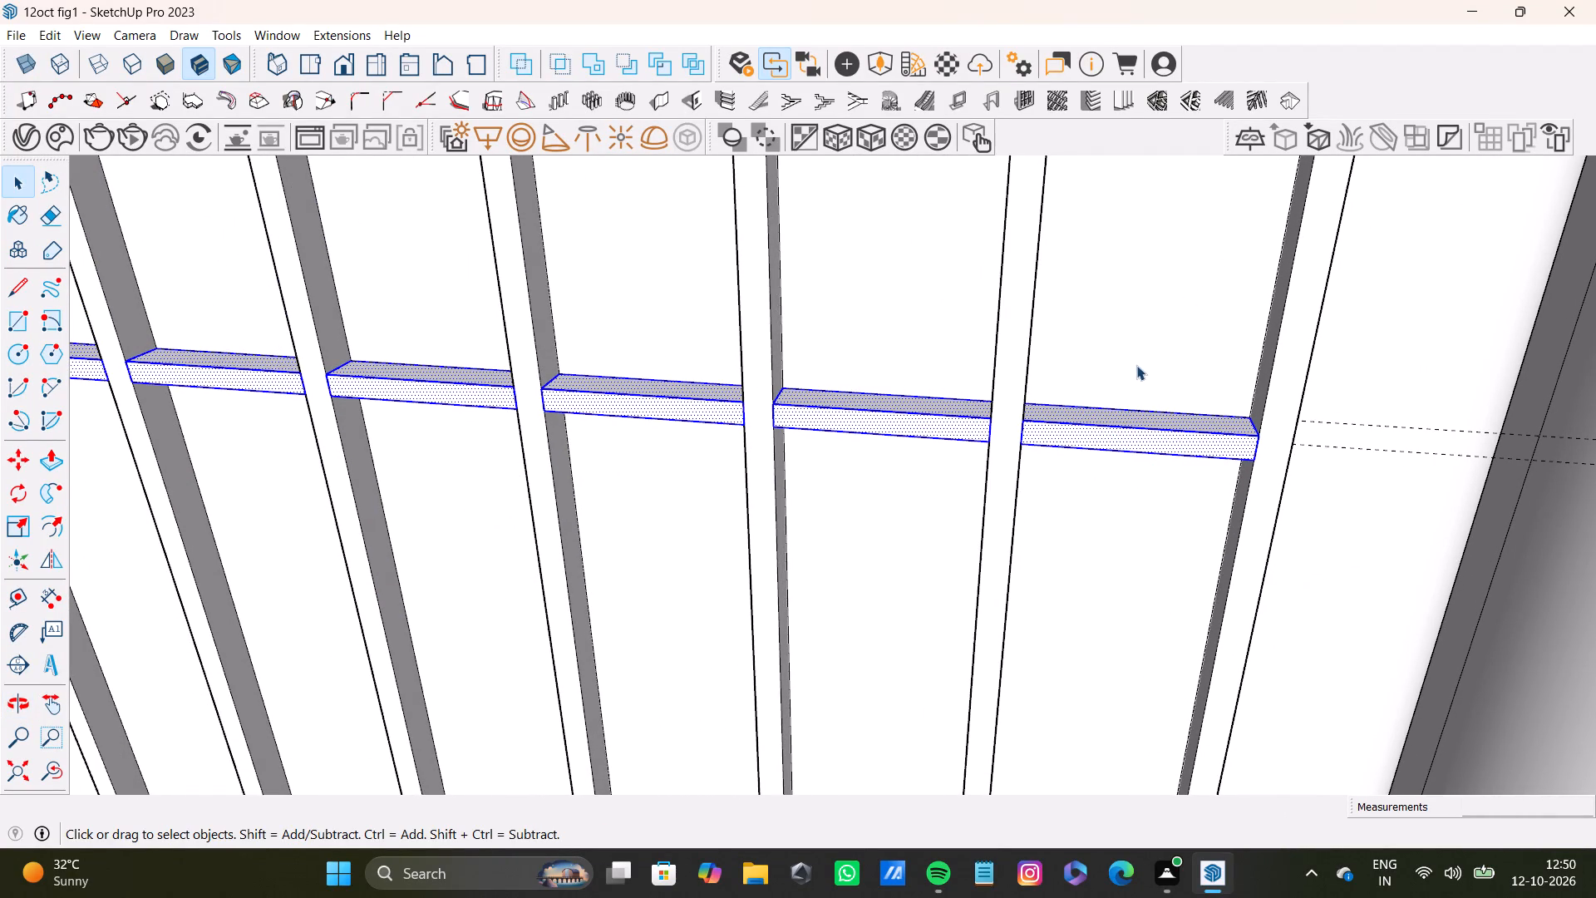
pyautogui.press('m')
pyautogui.click(1251, 460)
pyautogui.scroll(-5, 1116, 555)
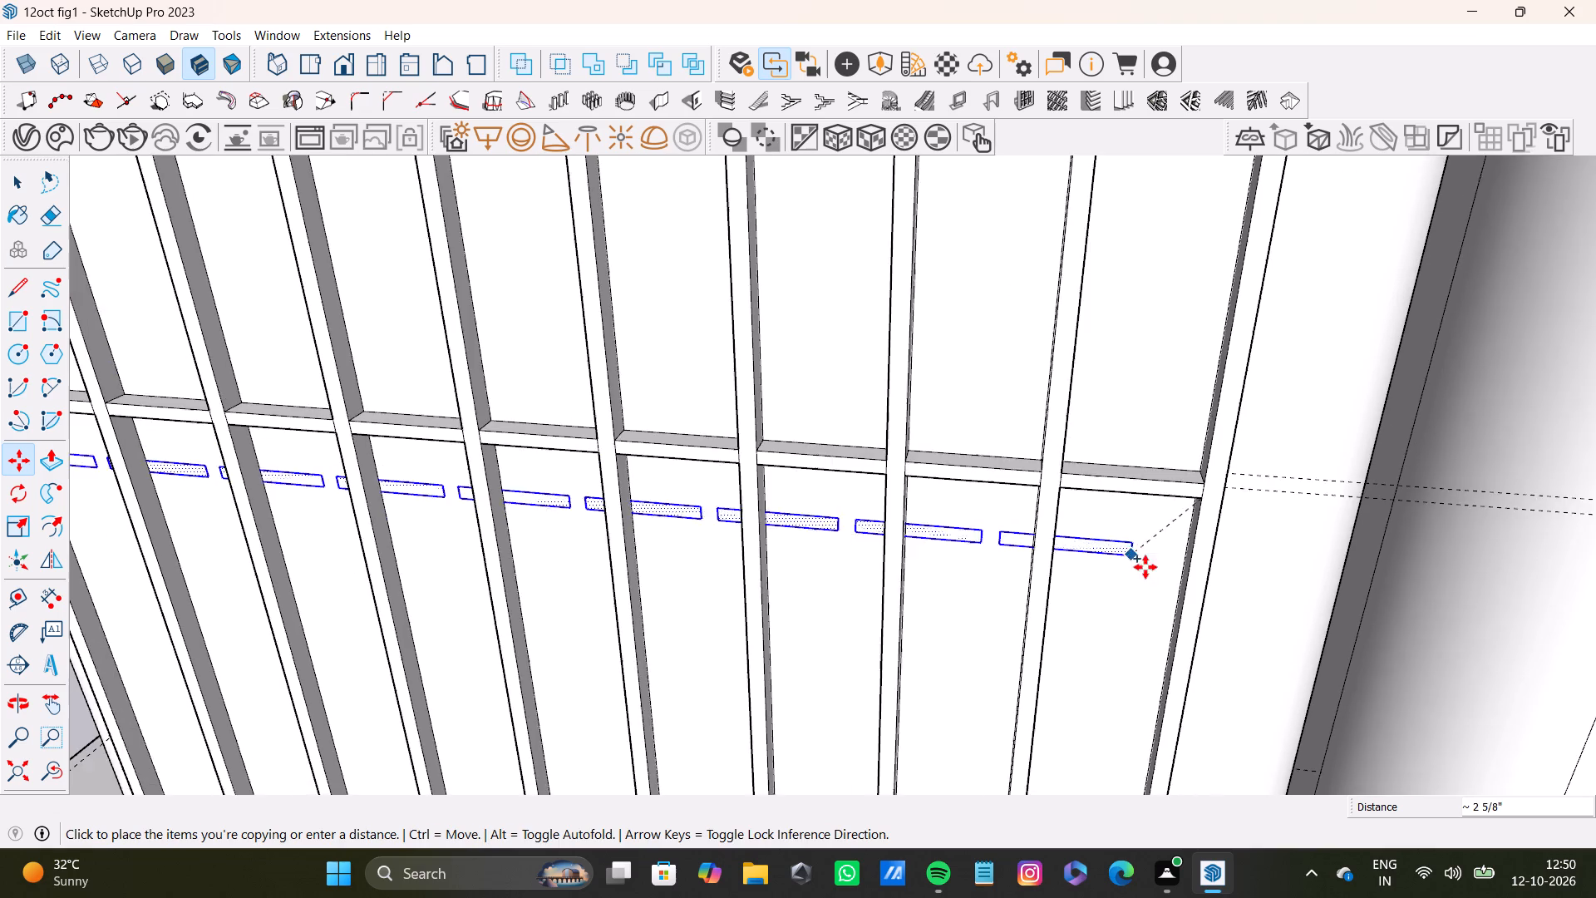
pyautogui.keyDown('shift'); pyautogui.moveTo(1145, 567); pyautogui.dragTo(1139, 370, button='middle'); pyautogui.keyUp('shift')
pyautogui.click(1175, 453)
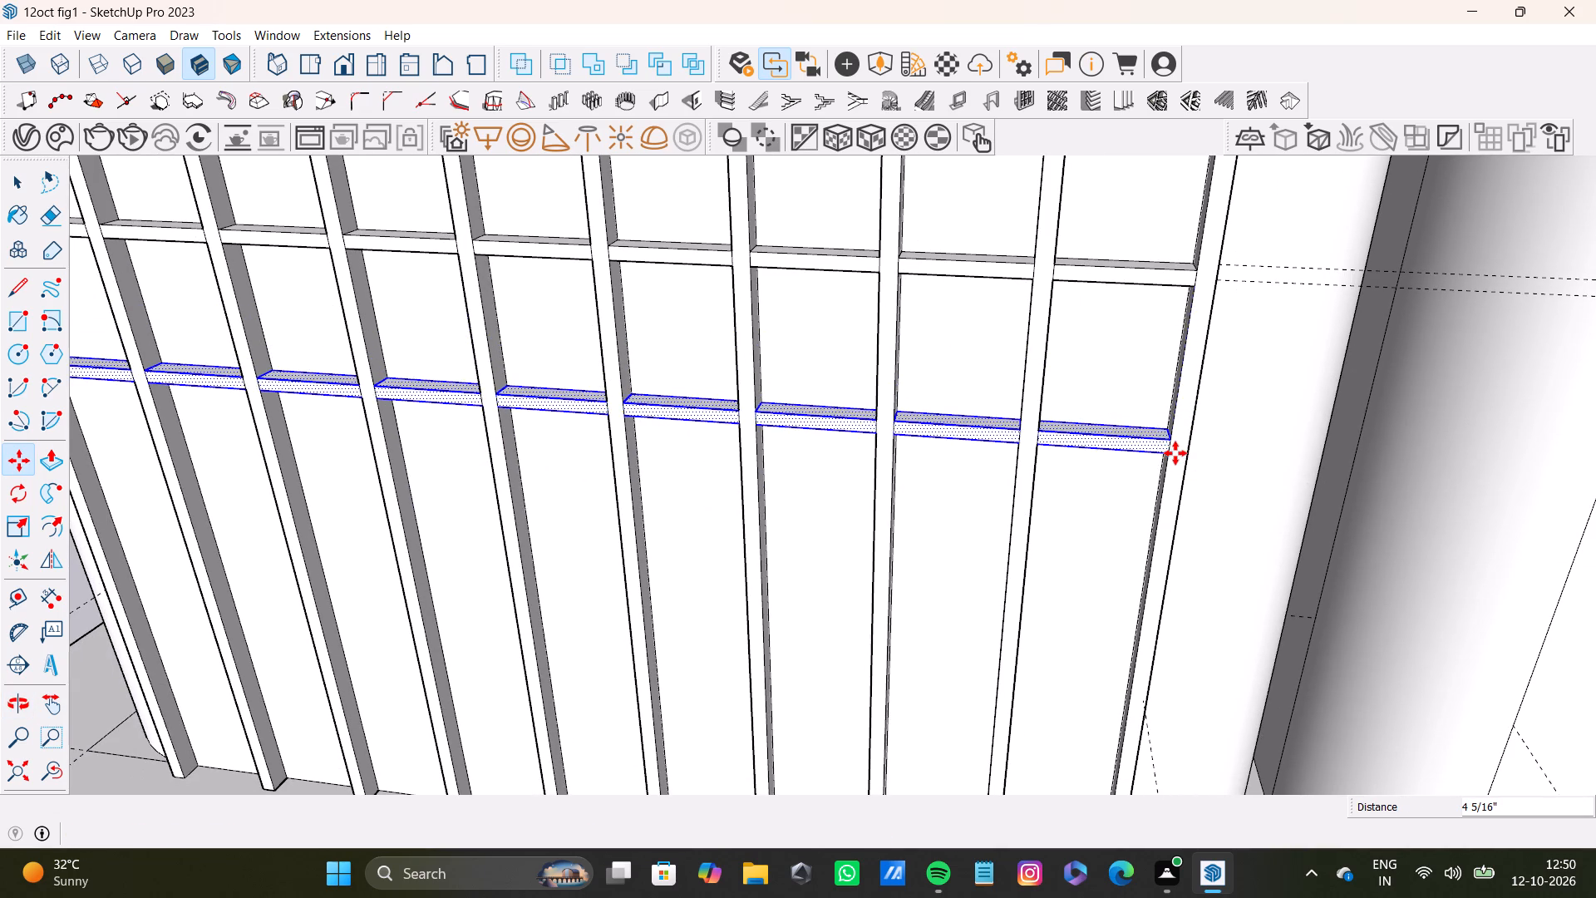
# Copy the selected band segments downward twice more along the strips, making the third and fourth horizontal rows.
pyautogui.scroll(-4, 1175, 453)
pyautogui.keyDown('shift'); pyautogui.moveTo(1176, 537); pyautogui.dragTo(1076, 382, button='middle'); pyautogui.keyUp('shift')
pyautogui.scroll(7, 1126, 306)
pyautogui.click(1151, 311)
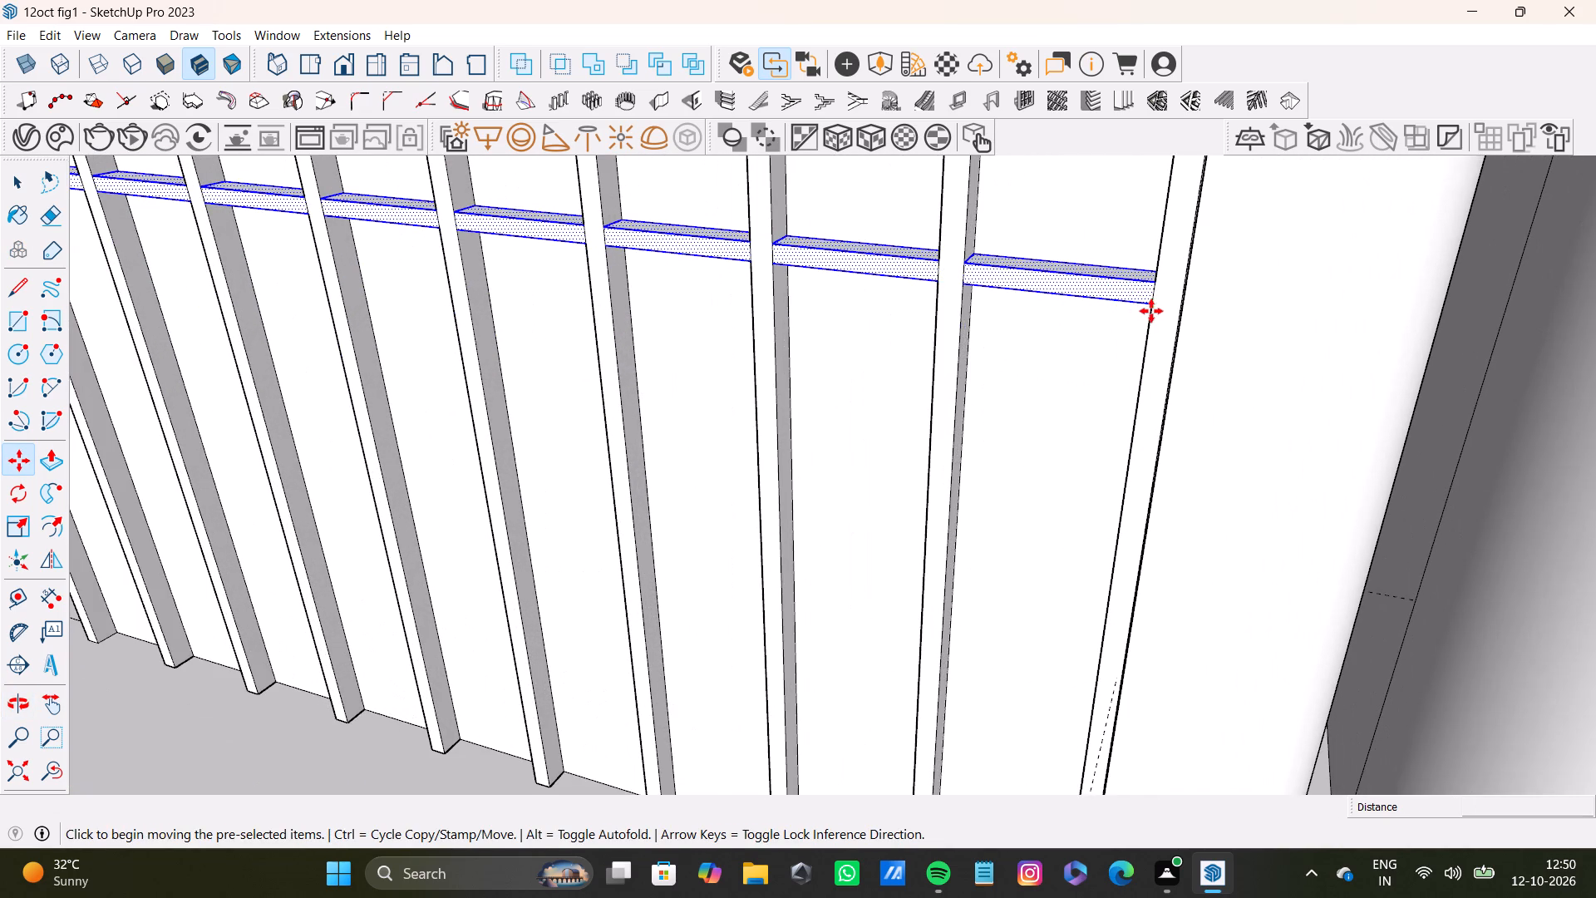
pyautogui.click(1125, 530)
pyautogui.scroll(-4, 1126, 528)
pyautogui.keyDown('shift'); pyautogui.moveTo(1123, 531); pyautogui.dragTo(1122, 455, button='middle'); pyautogui.keyUp('shift')
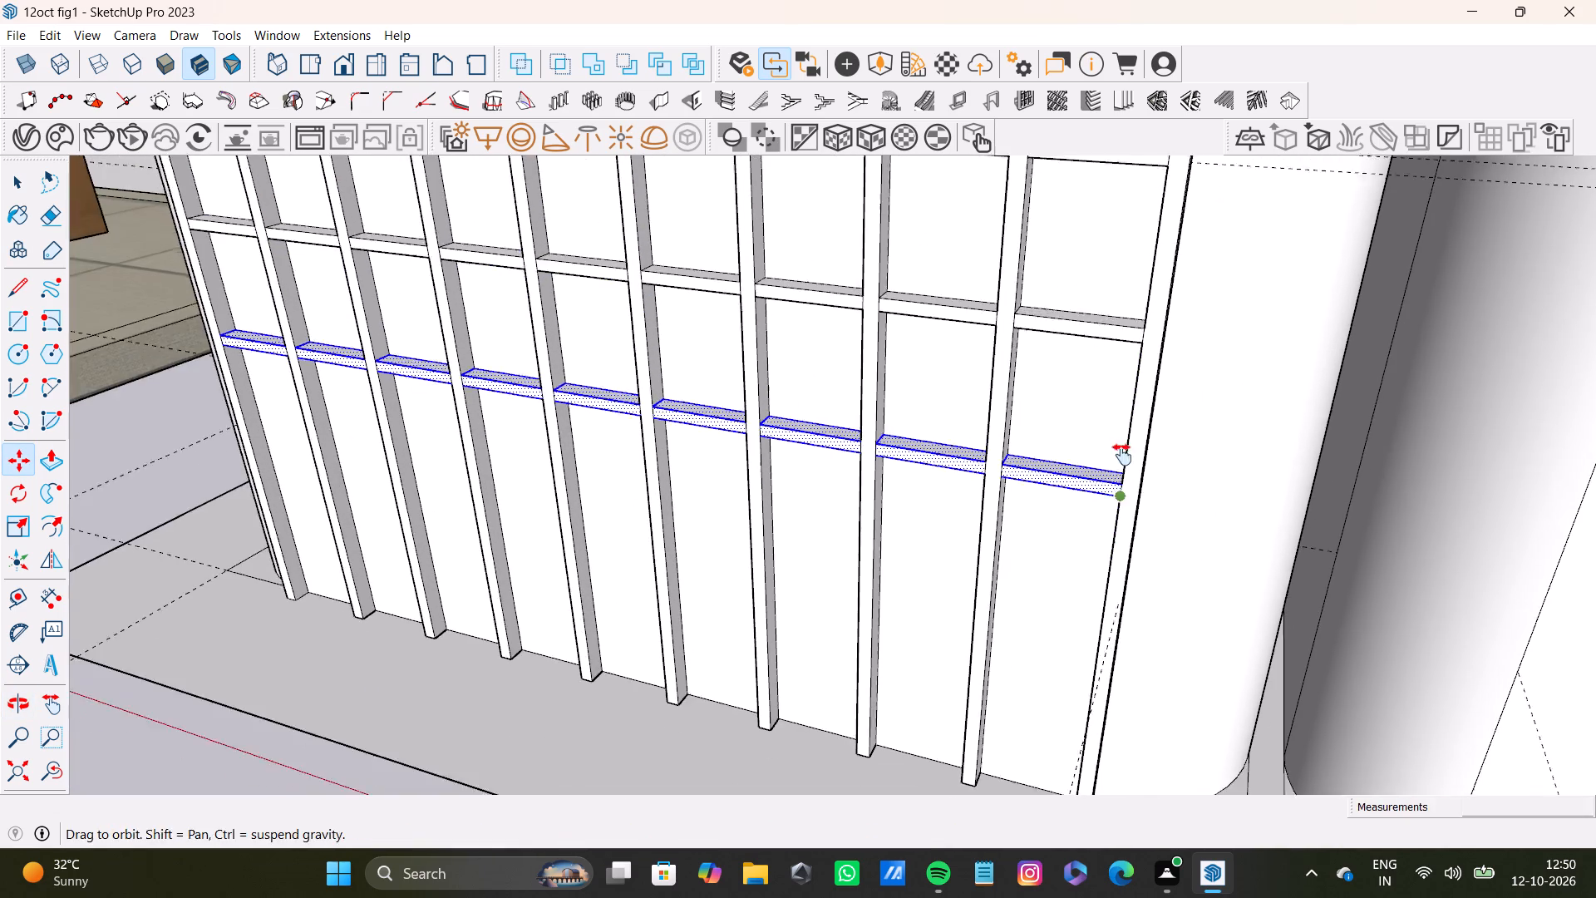
pyautogui.keyDown('shift'); pyautogui.moveTo(1122, 455); pyautogui.dragTo(1122, 348, button='middle'); pyautogui.keyUp('shift')
pyautogui.scroll(4, 1120, 349)
pyautogui.keyDown('ctrl'); pyautogui.click(1121, 349); pyautogui.keyUp('ctrl')
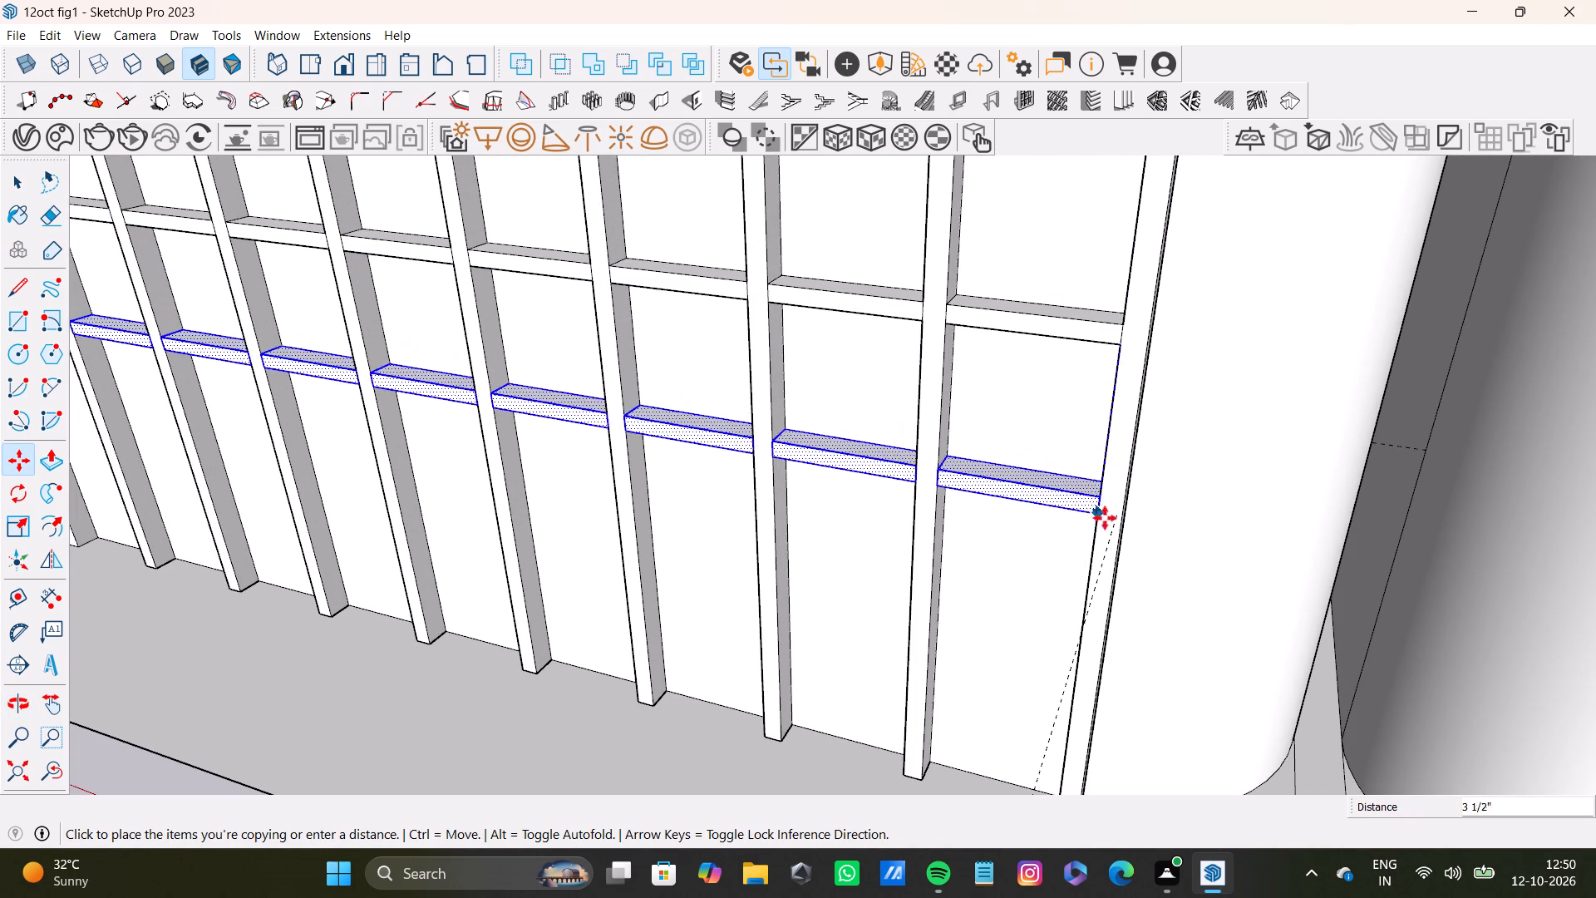
pyautogui.click(1095, 532)
# Copy the selected band segments down about 5 1/8" as a fifth horizontal row near the base of the strips.
pyautogui.scroll(-4, 1093, 533)
pyautogui.moveTo(1091, 535); pyautogui.dragTo(1134, 347, button='middle')
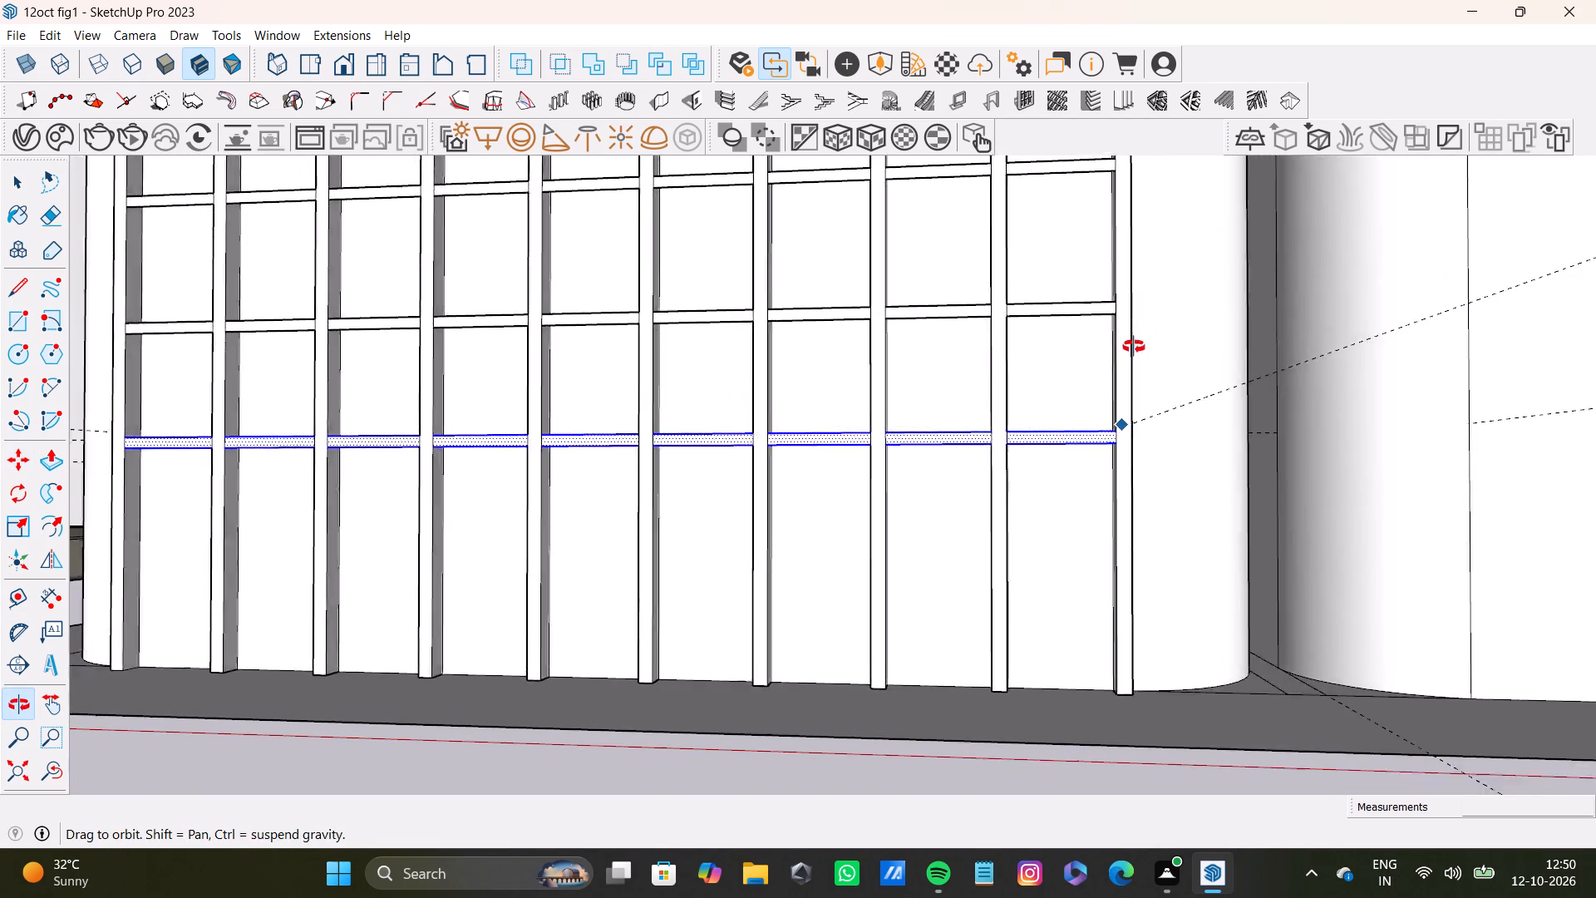
pyautogui.moveTo(1134, 347); pyautogui.dragTo(1053, 442, button='middle')
pyautogui.scroll(3, 1042, 471)
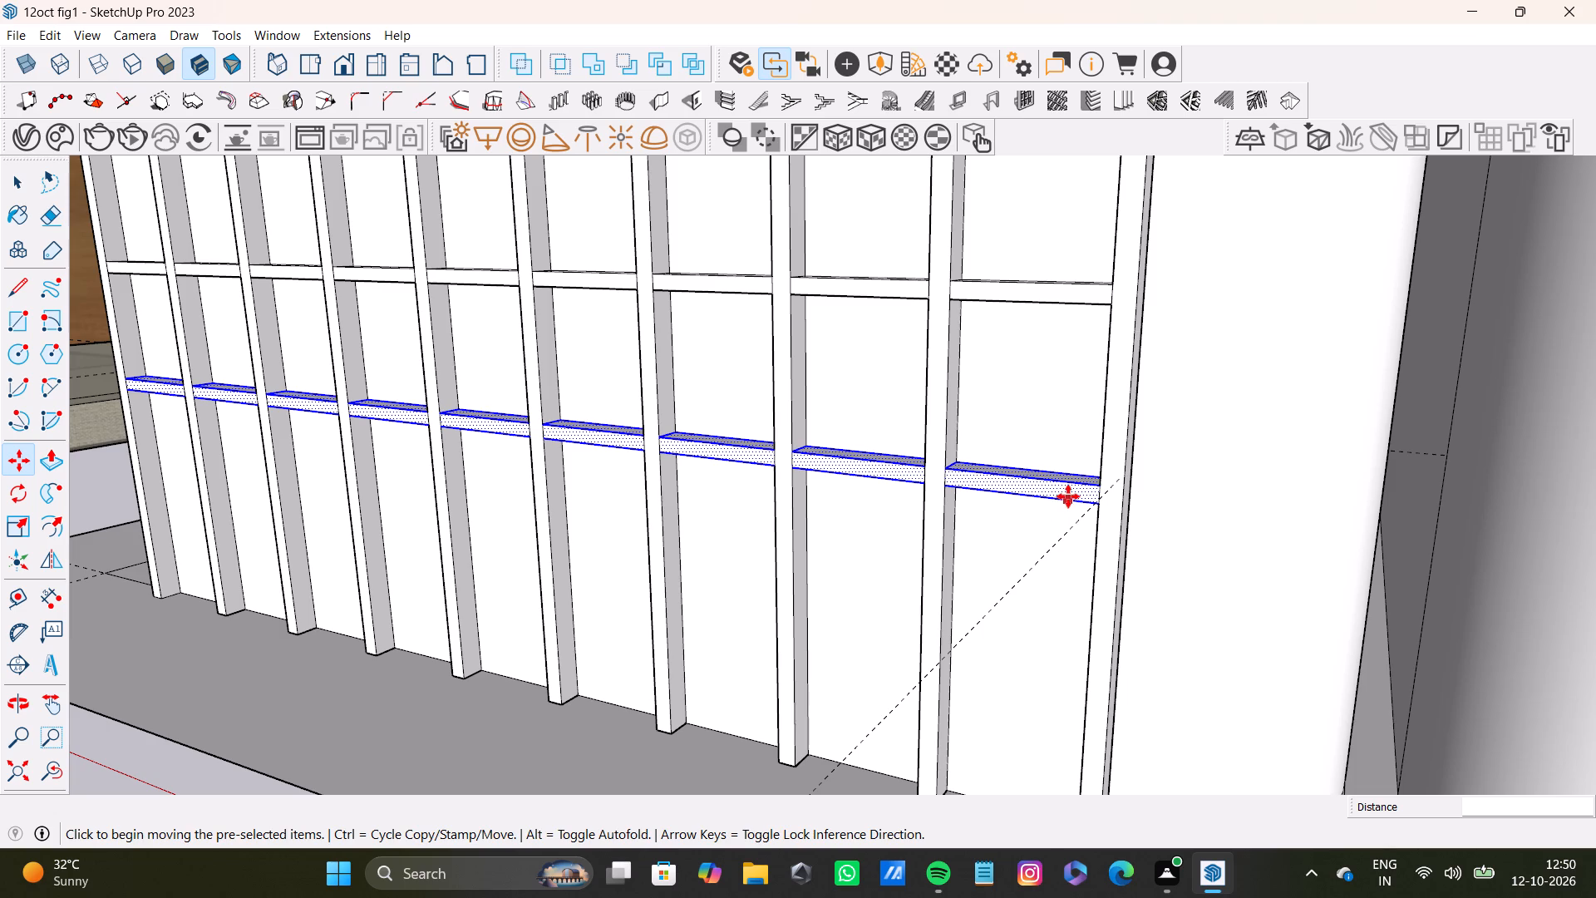
pyautogui.scroll(8, 1111, 533)
pyautogui.click(1083, 479)
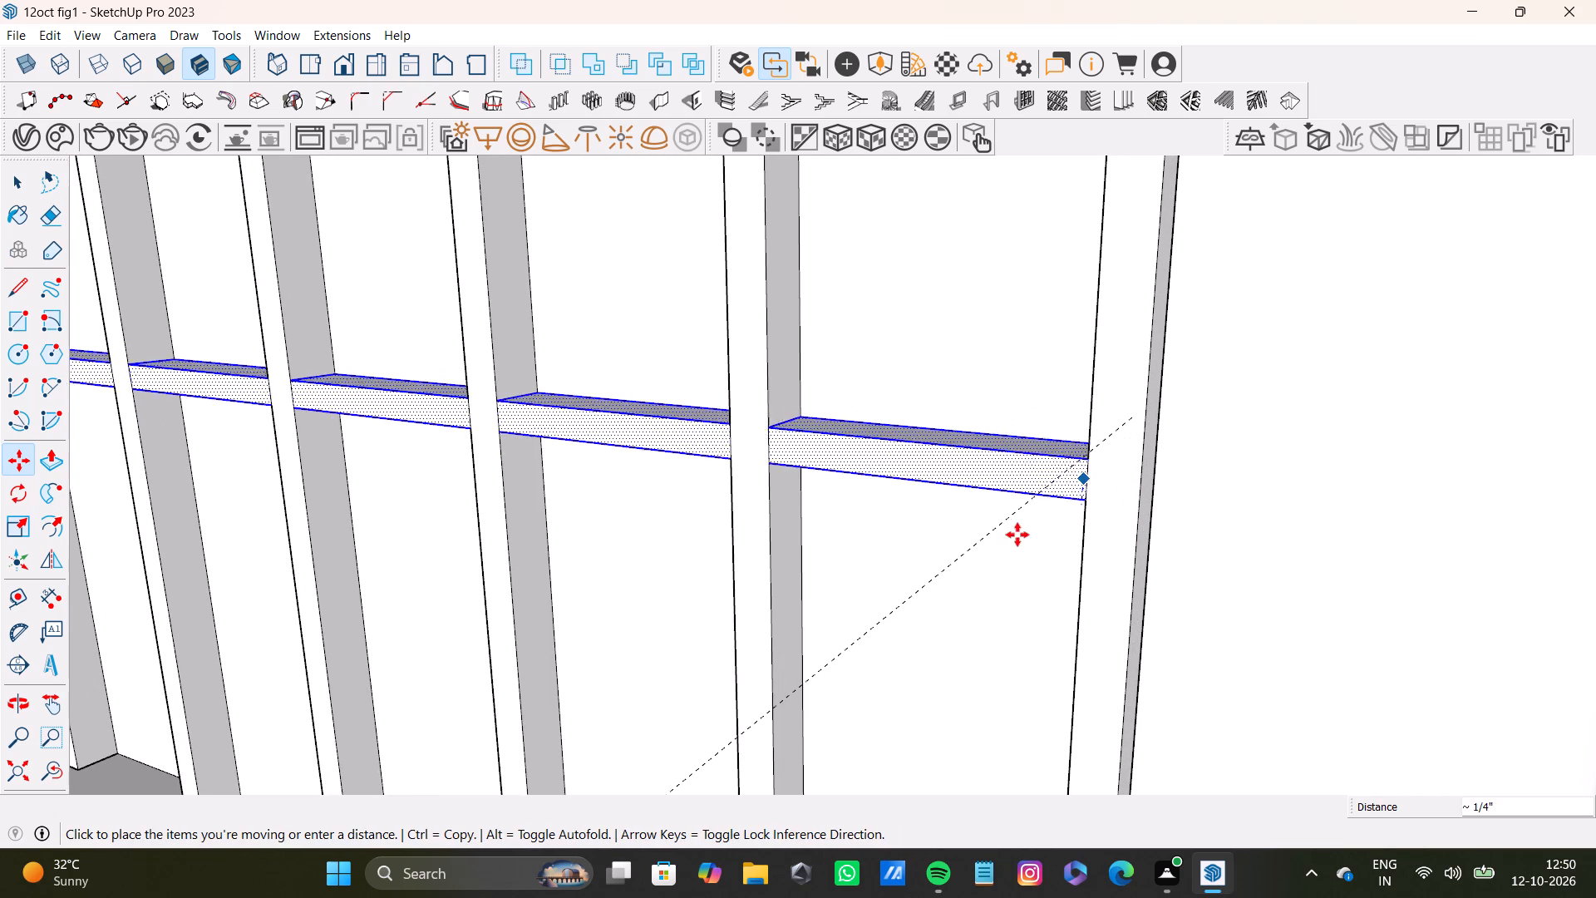
pyautogui.scroll(-9, 1017, 561)
pyautogui.keyDown('shift'); pyautogui.moveTo(965, 619); pyautogui.dragTo(1059, 456, button='middle'); pyautogui.keyUp('shift')
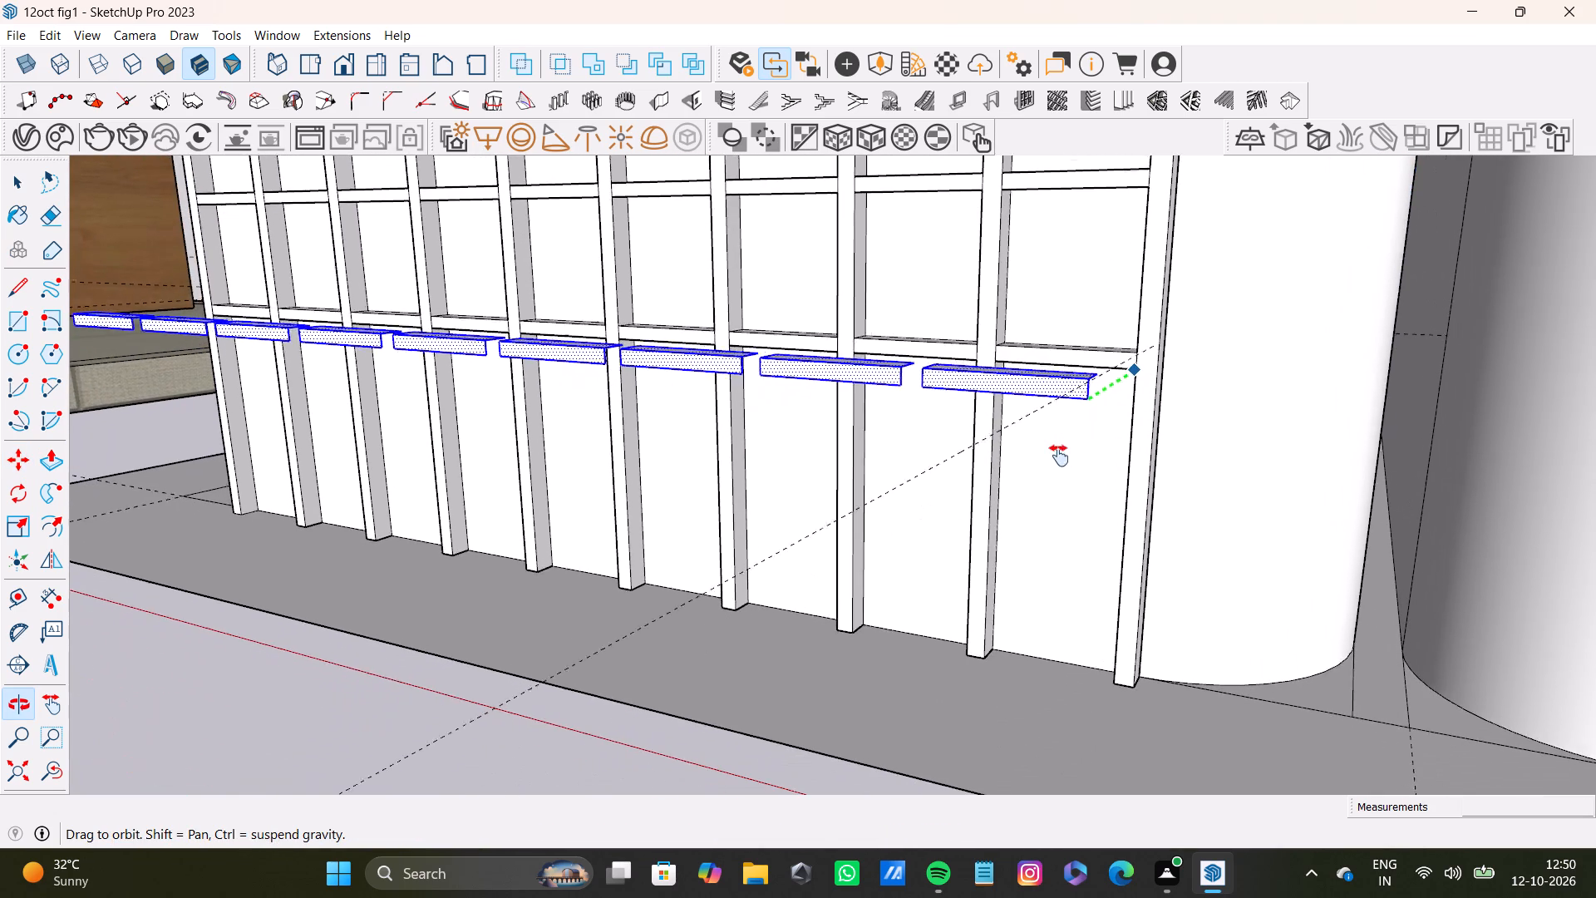
pyautogui.keyDown('shift'); pyautogui.moveTo(1059, 456); pyautogui.dragTo(1070, 481, button='middle'); pyautogui.keyUp('shift')
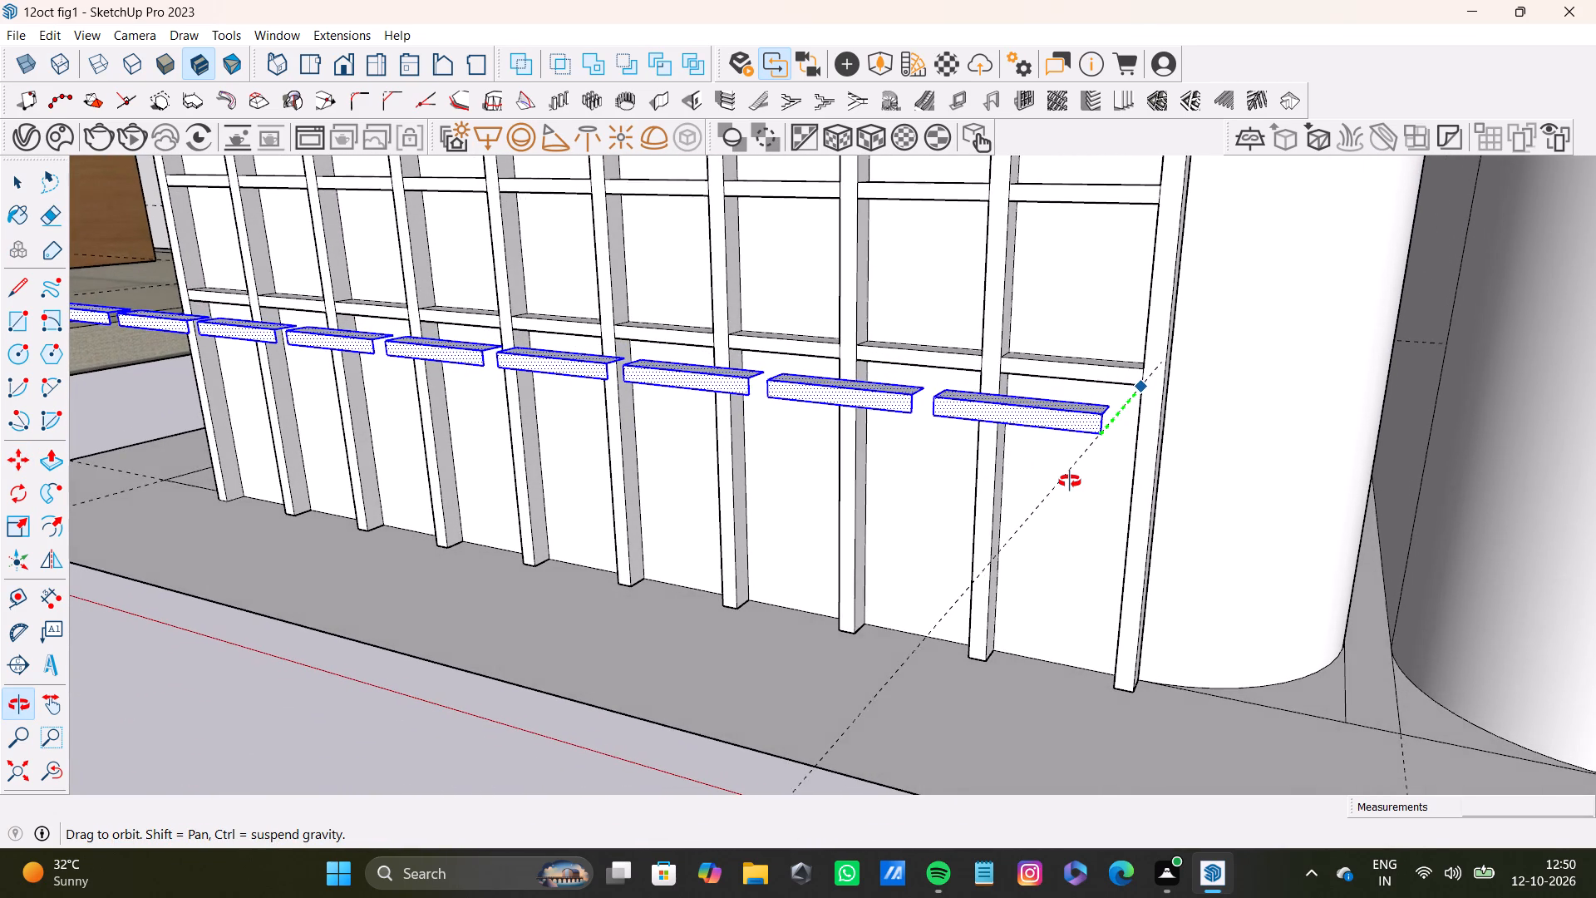
pyautogui.keyDown('shift'); pyautogui.moveTo(1070, 481); pyautogui.dragTo(1066, 512, button='middle'); pyautogui.keyUp('shift')
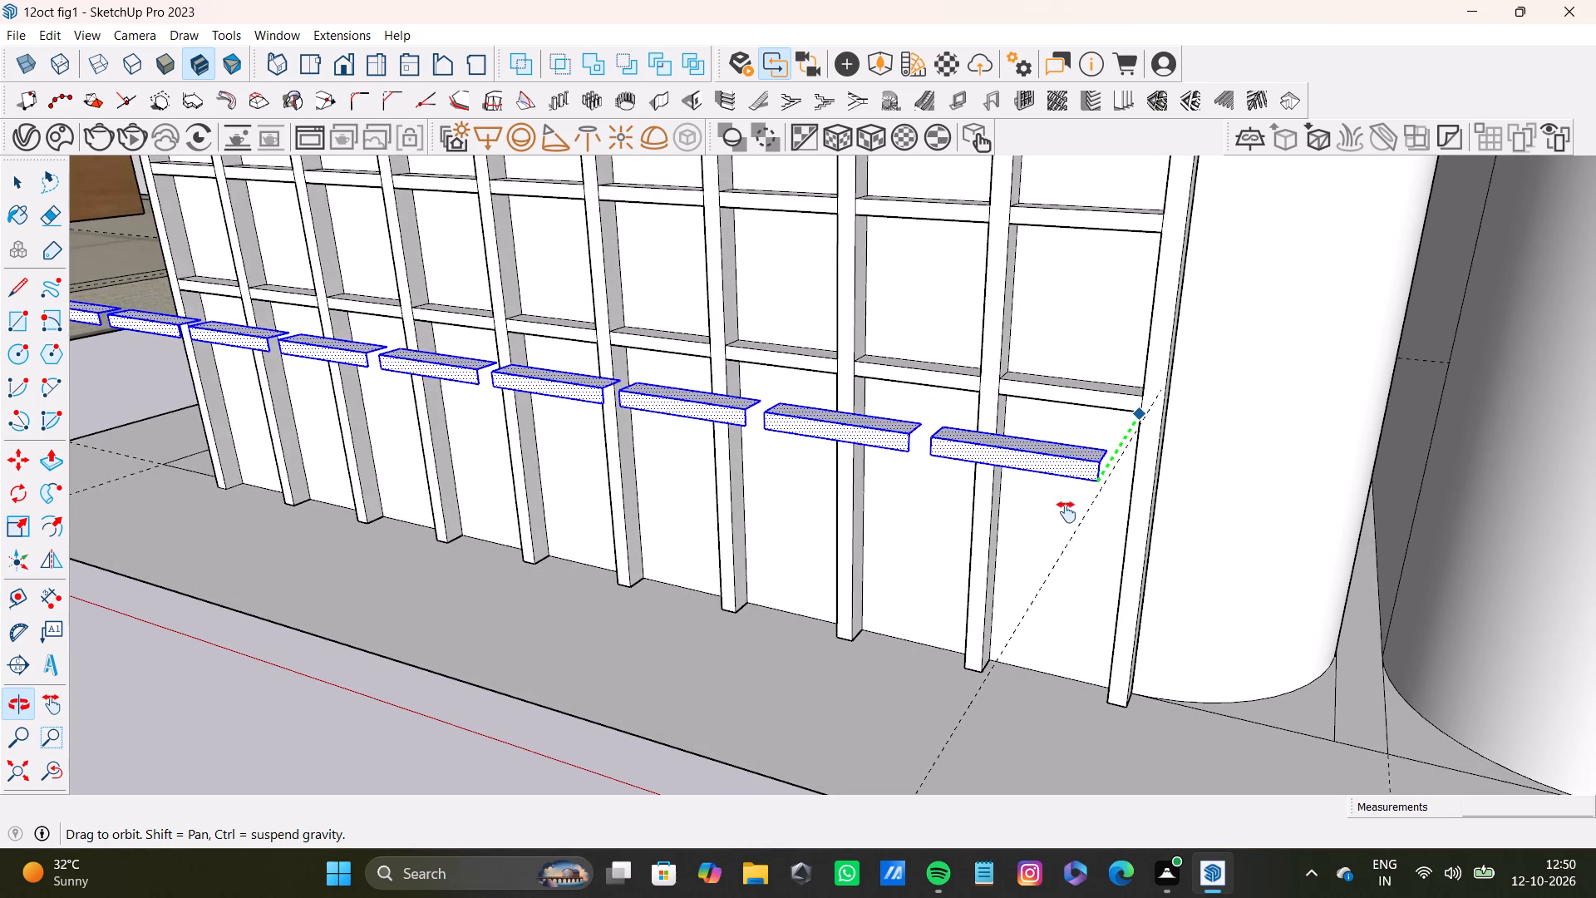
pyautogui.keyDown('shift'); pyautogui.moveTo(1066, 512); pyautogui.dragTo(967, 486, button='middle'); pyautogui.keyUp('shift')
pyautogui.click(1011, 588)
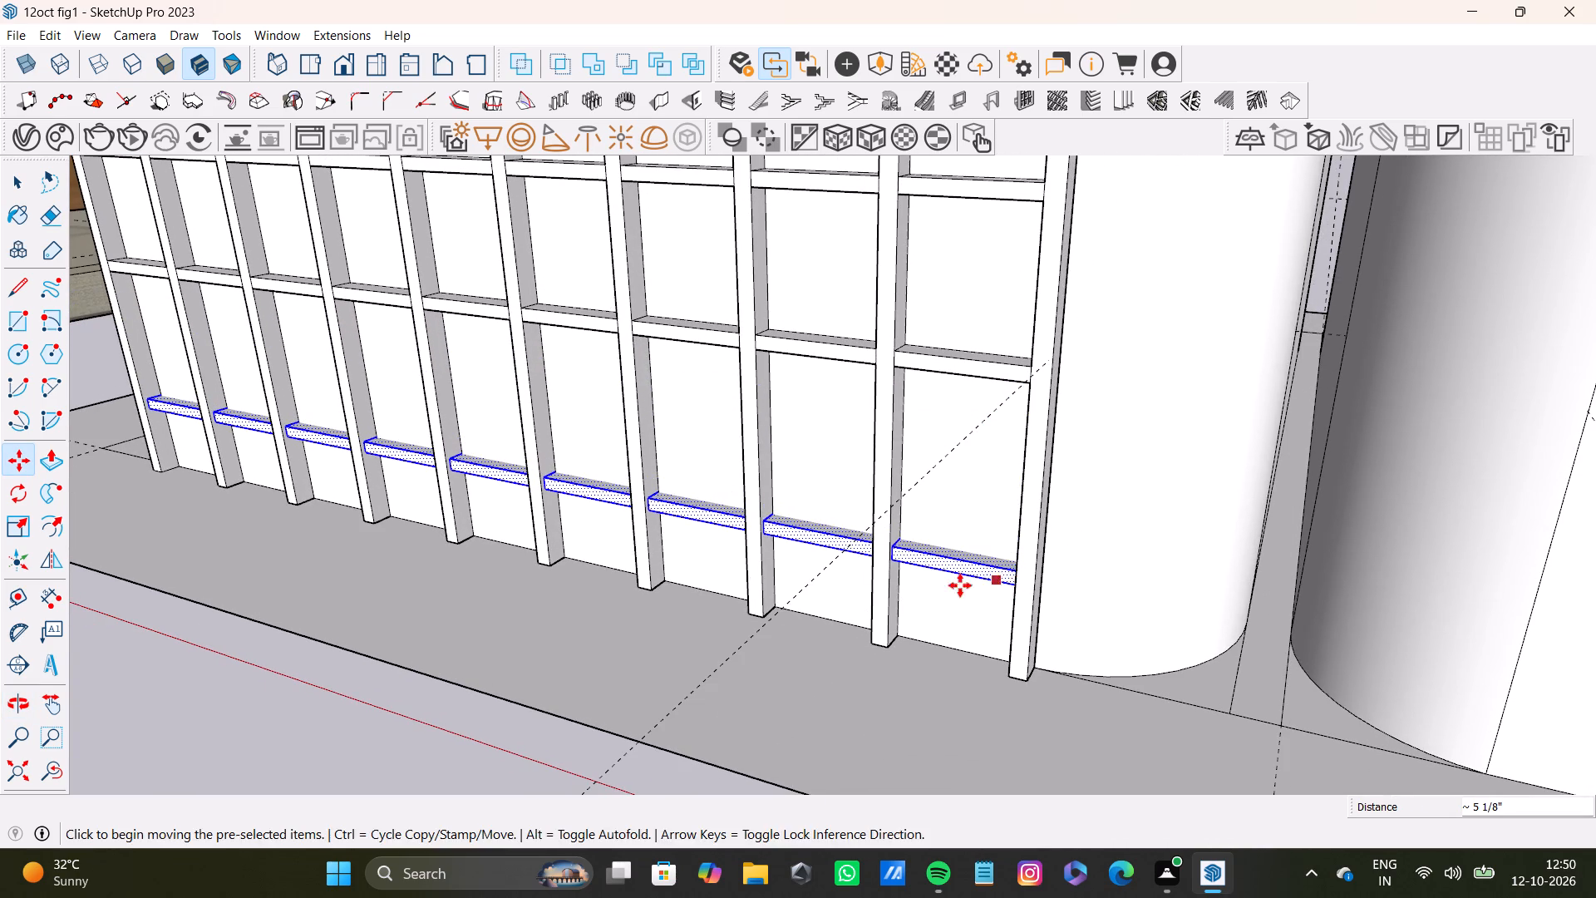
# Examine the grid of strips and bands on the first box's front, together with the neighbouring plain box.
pyautogui.scroll(-3, 828, 561)
pyautogui.moveTo(828, 561); pyautogui.dragTo(878, 579, button='middle')
pyautogui.scroll(-9, 783, 574)
pyautogui.moveTo(786, 569); pyautogui.dragTo(670, 560, button='middle')
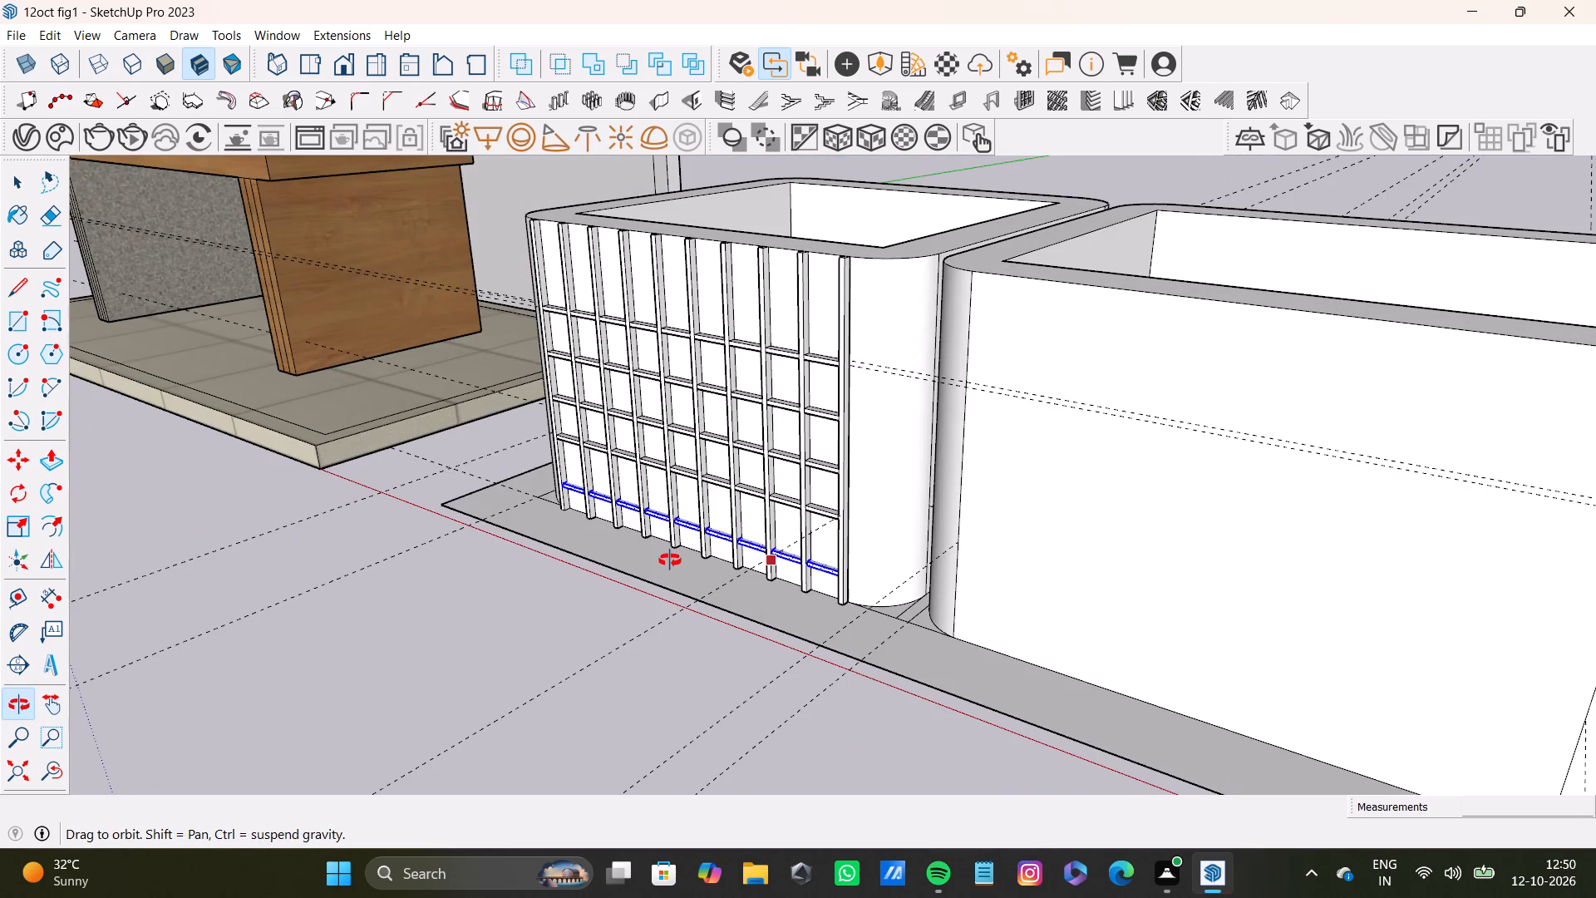
pyautogui.moveTo(670, 560); pyautogui.dragTo(666, 560, button='middle')
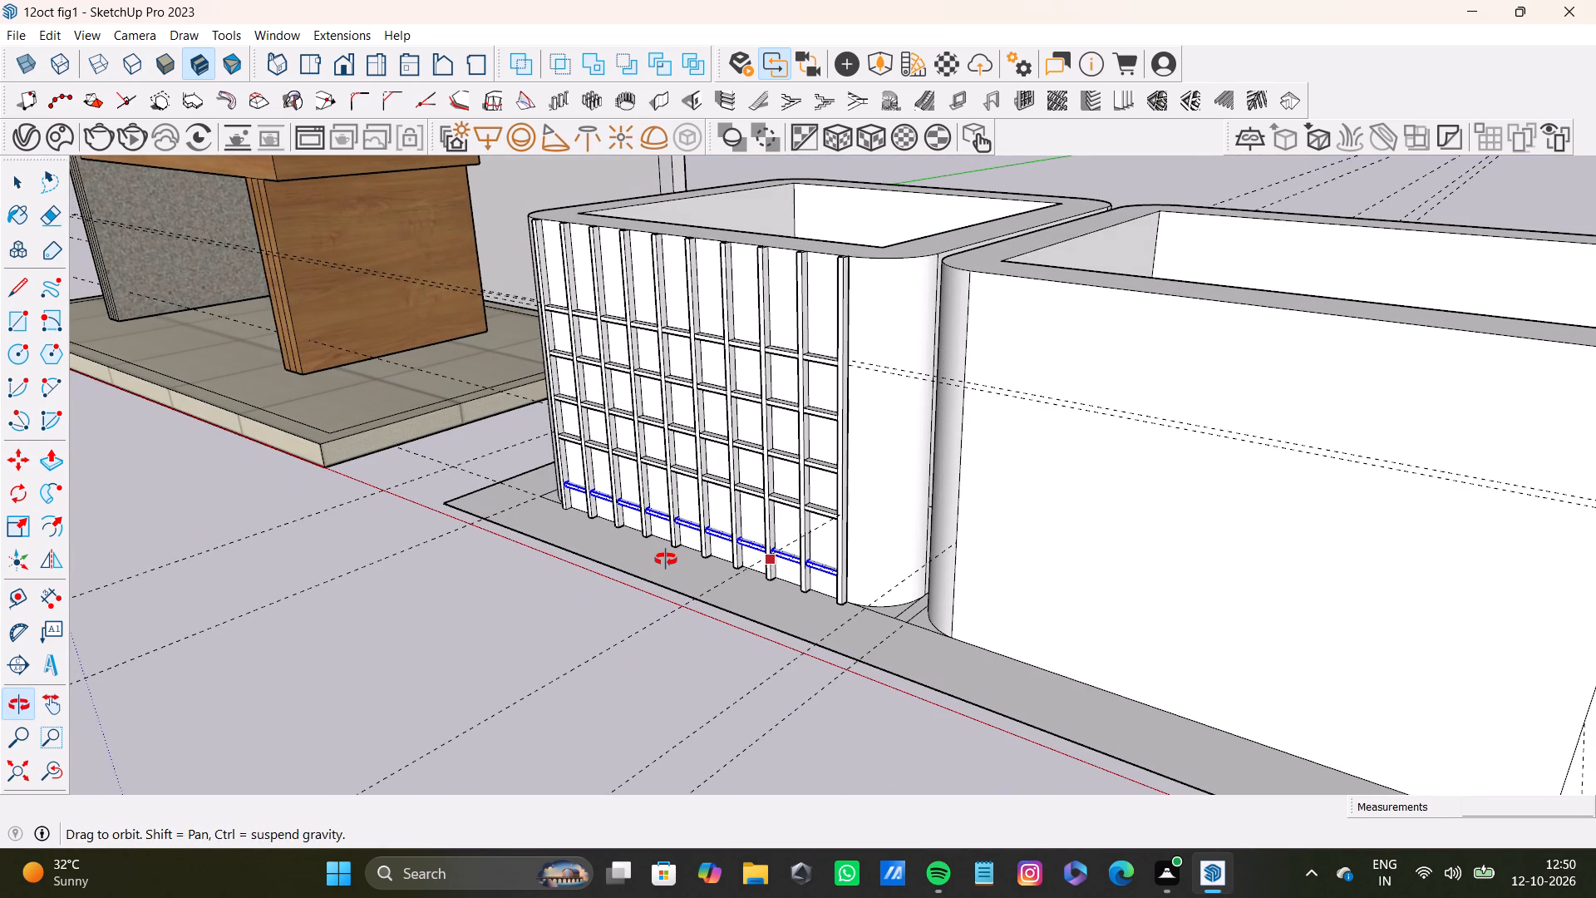
pyautogui.moveTo(666, 560); pyautogui.dragTo(654, 564, button='middle')
pyautogui.middleClick(654, 564)
pyautogui.middleClick(654, 564)
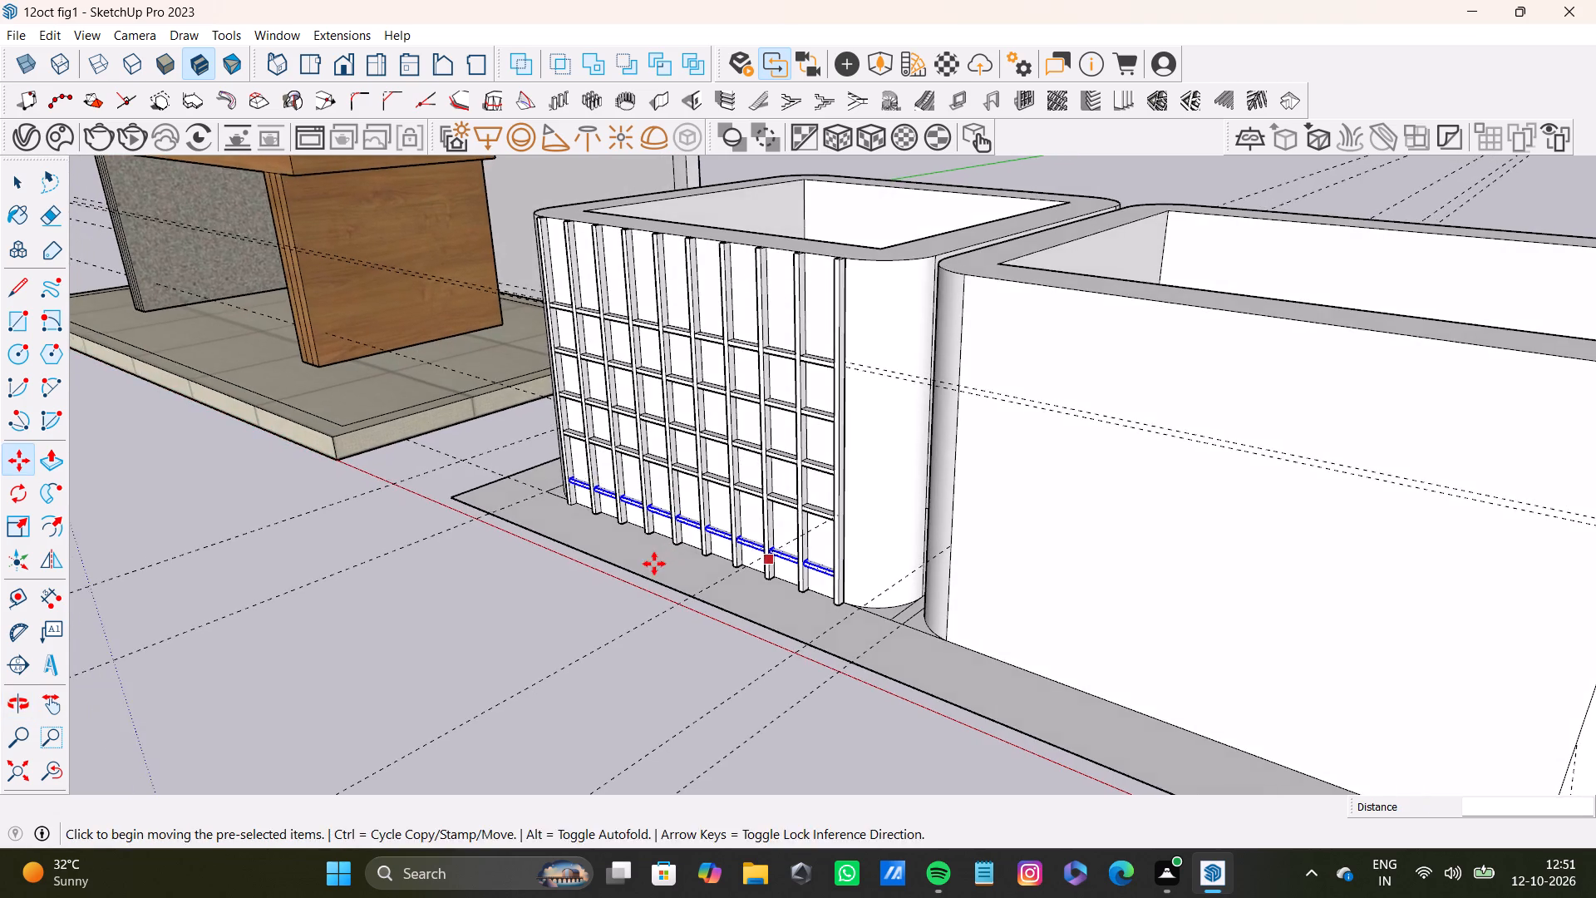
pyautogui.middleClick(653, 562)
pyautogui.scroll(-7, 639, 542)
pyautogui.keyDown('shift'); pyautogui.moveTo(564, 531); pyautogui.dragTo(649, 630, button='middle'); pyautogui.keyUp('shift')
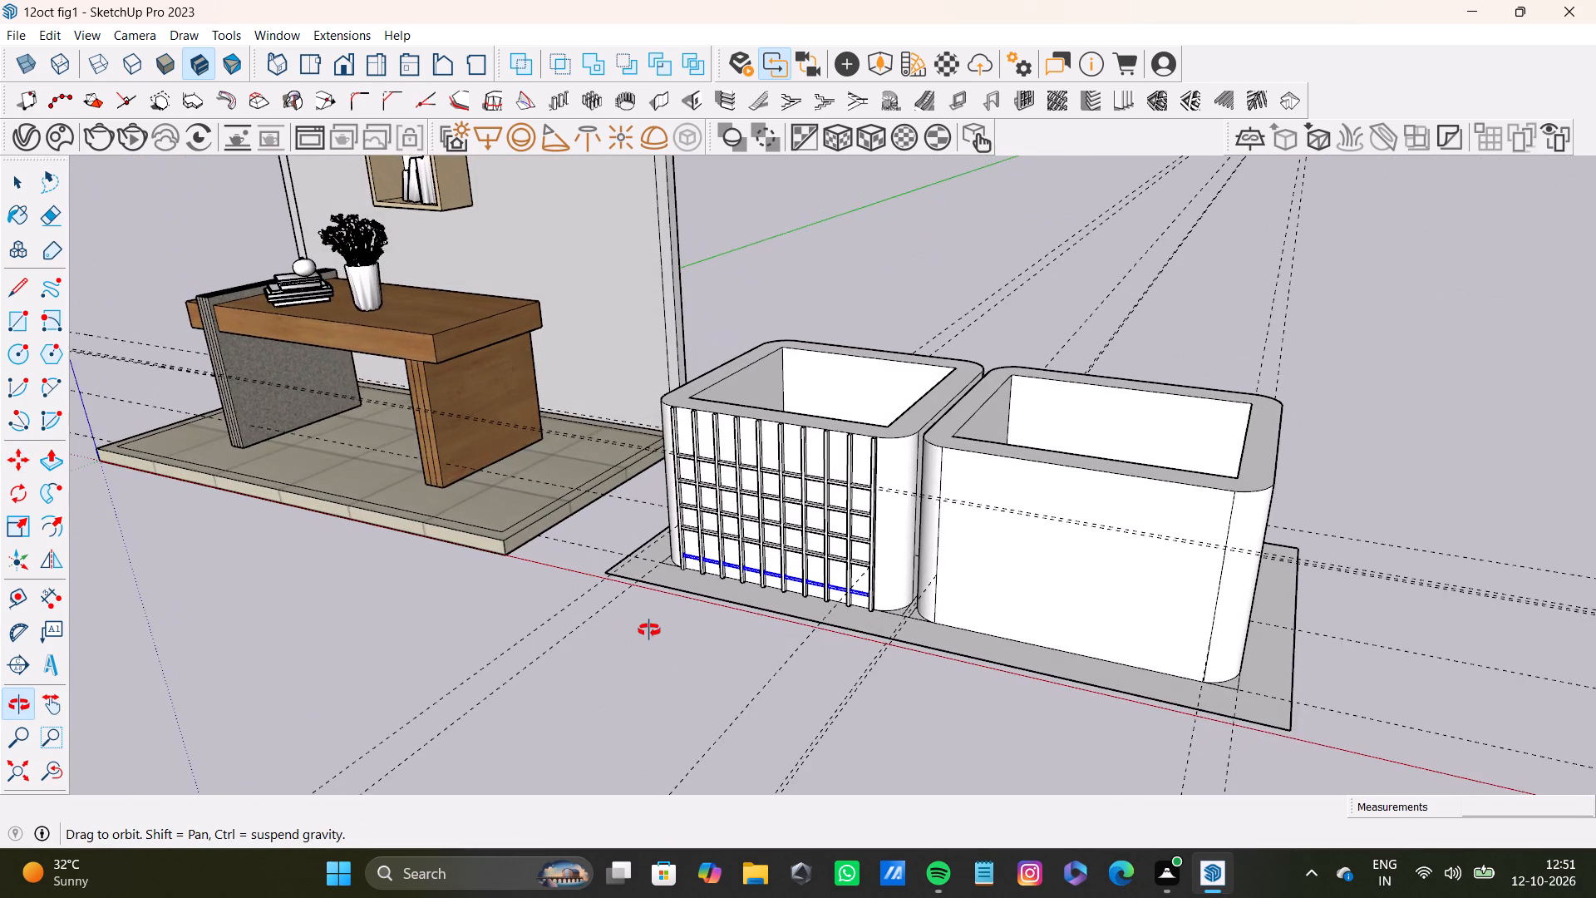
# Copy the selected bottom row of band segments about 1' 9 15/16" straight up, as a sixth row near the strips' tops.
pyautogui.keyDown('shift'); pyautogui.moveTo(649, 630); pyautogui.dragTo(620, 612, button='middle'); pyautogui.keyUp('shift')
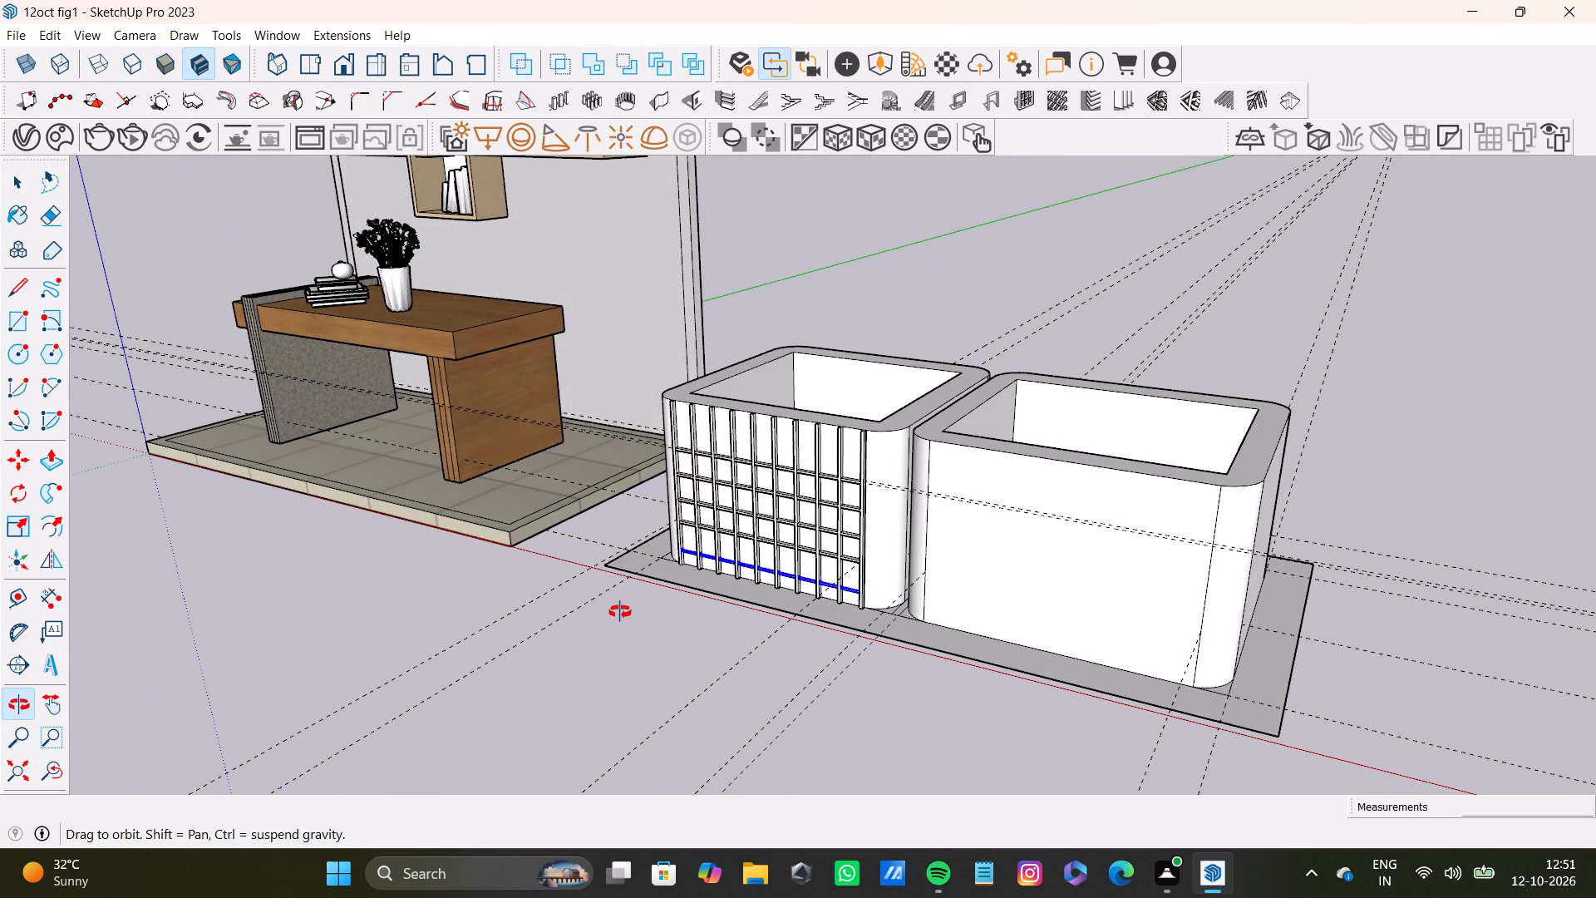
pyautogui.keyDown('shift'); pyautogui.moveTo(620, 612); pyautogui.dragTo(655, 619, button='middle'); pyautogui.keyUp('shift')
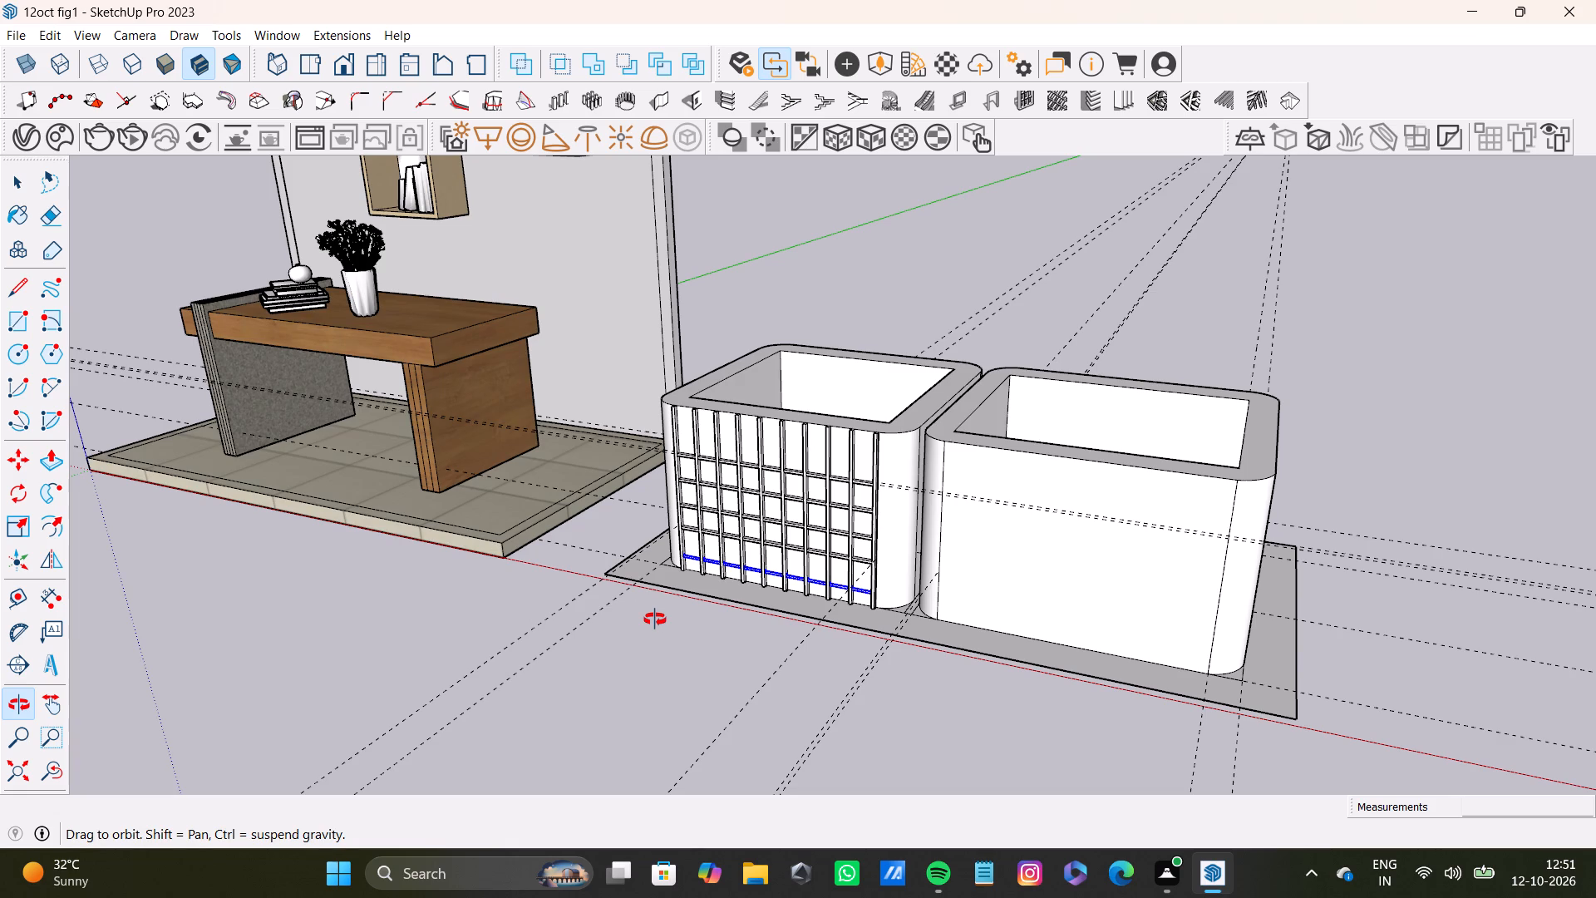
pyautogui.keyDown('shift'); pyautogui.moveTo(655, 619); pyautogui.dragTo(656, 619, button='middle'); pyautogui.keyUp('shift')
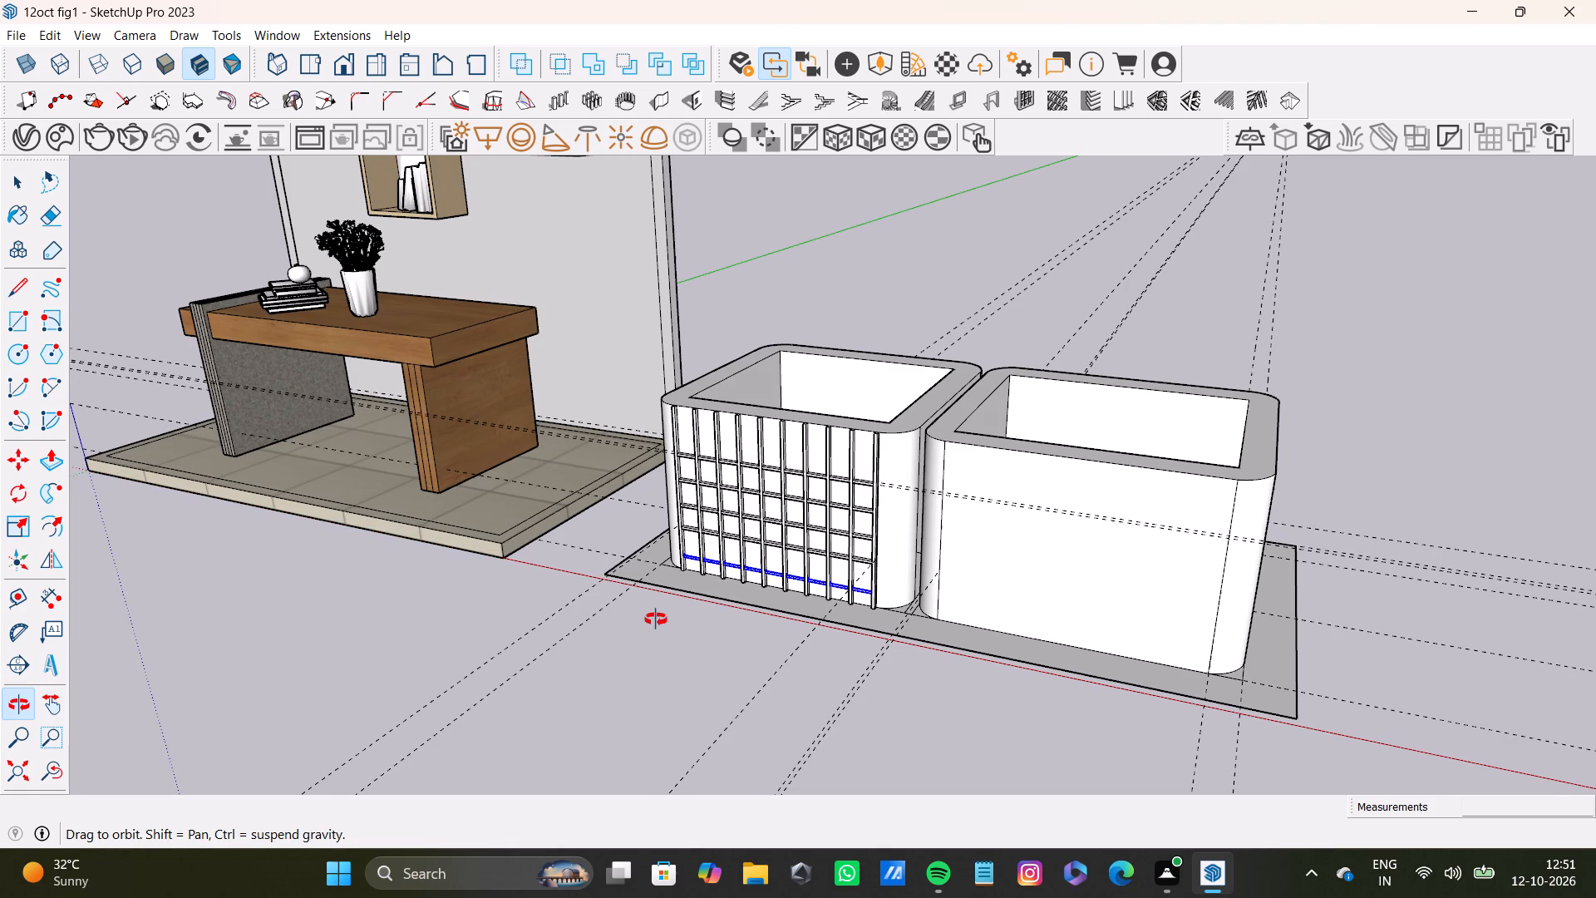
pyautogui.keyDown('shift'); pyautogui.moveTo(656, 619); pyautogui.dragTo(677, 619, button='middle'); pyautogui.keyUp('shift')
pyautogui.scroll(-8, 473, 609)
pyautogui.moveTo(614, 555); pyautogui.dragTo(751, 548, button='middle')
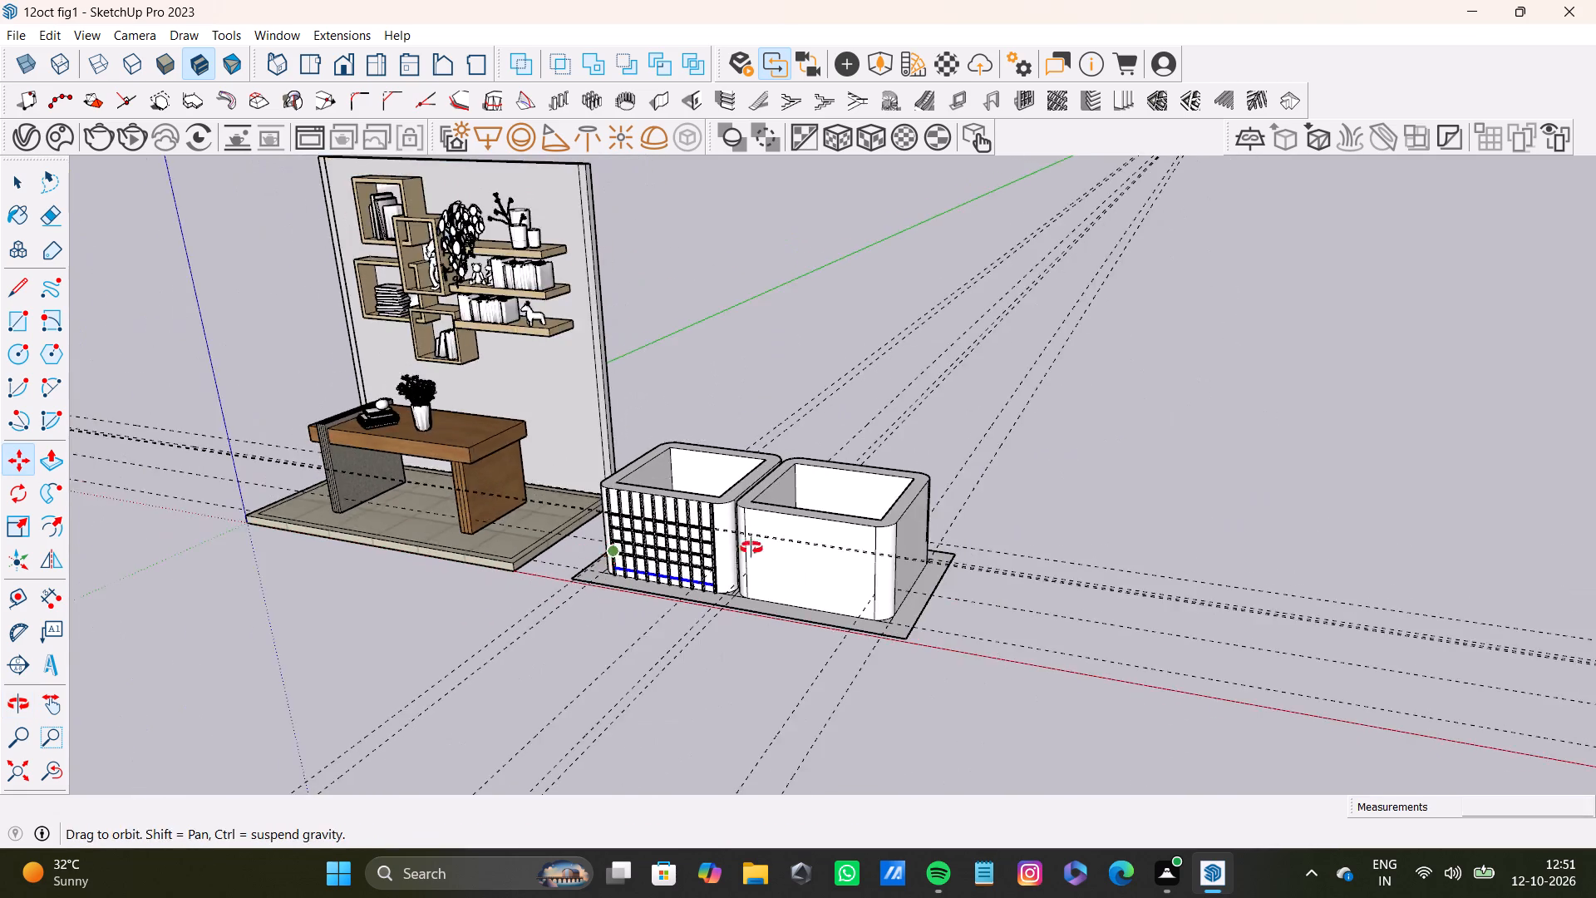
pyautogui.moveTo(751, 548); pyautogui.dragTo(973, 545, button='middle')
pyautogui.scroll(13, 912, 542)
pyautogui.moveTo(860, 567); pyautogui.dragTo(687, 586, button='middle')
pyautogui.scroll(3, 728, 563)
pyautogui.scroll(2, 818, 557)
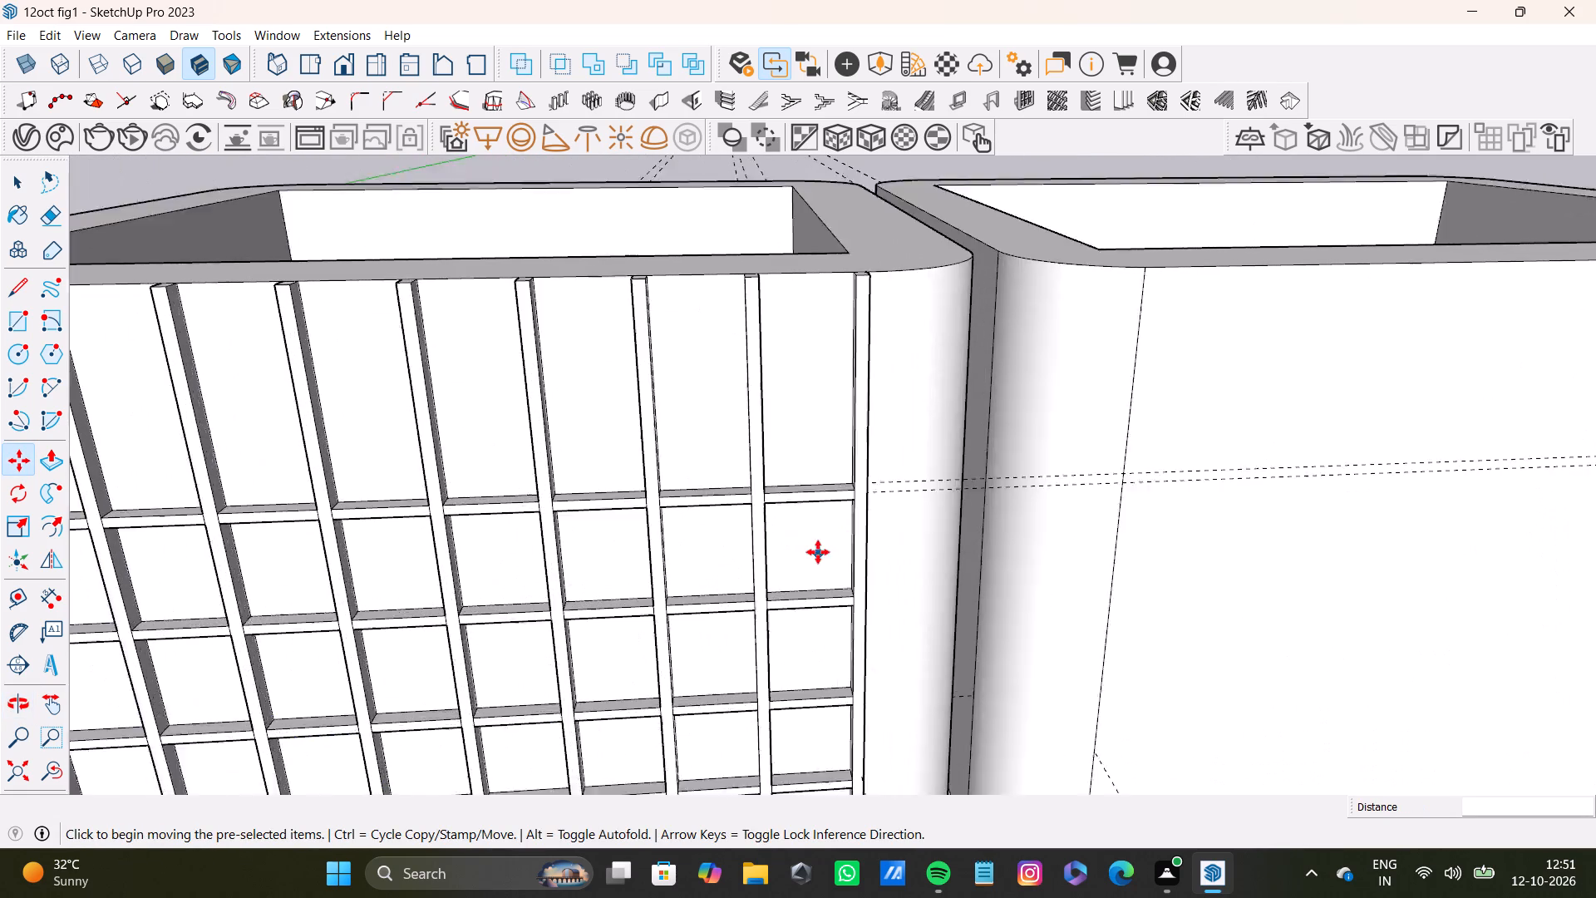
pyautogui.scroll(2, 818, 552)
pyautogui.scroll(-15, 831, 562)
pyautogui.moveTo(872, 610); pyautogui.dragTo(761, 592, button='middle')
pyautogui.scroll(11, 758, 613)
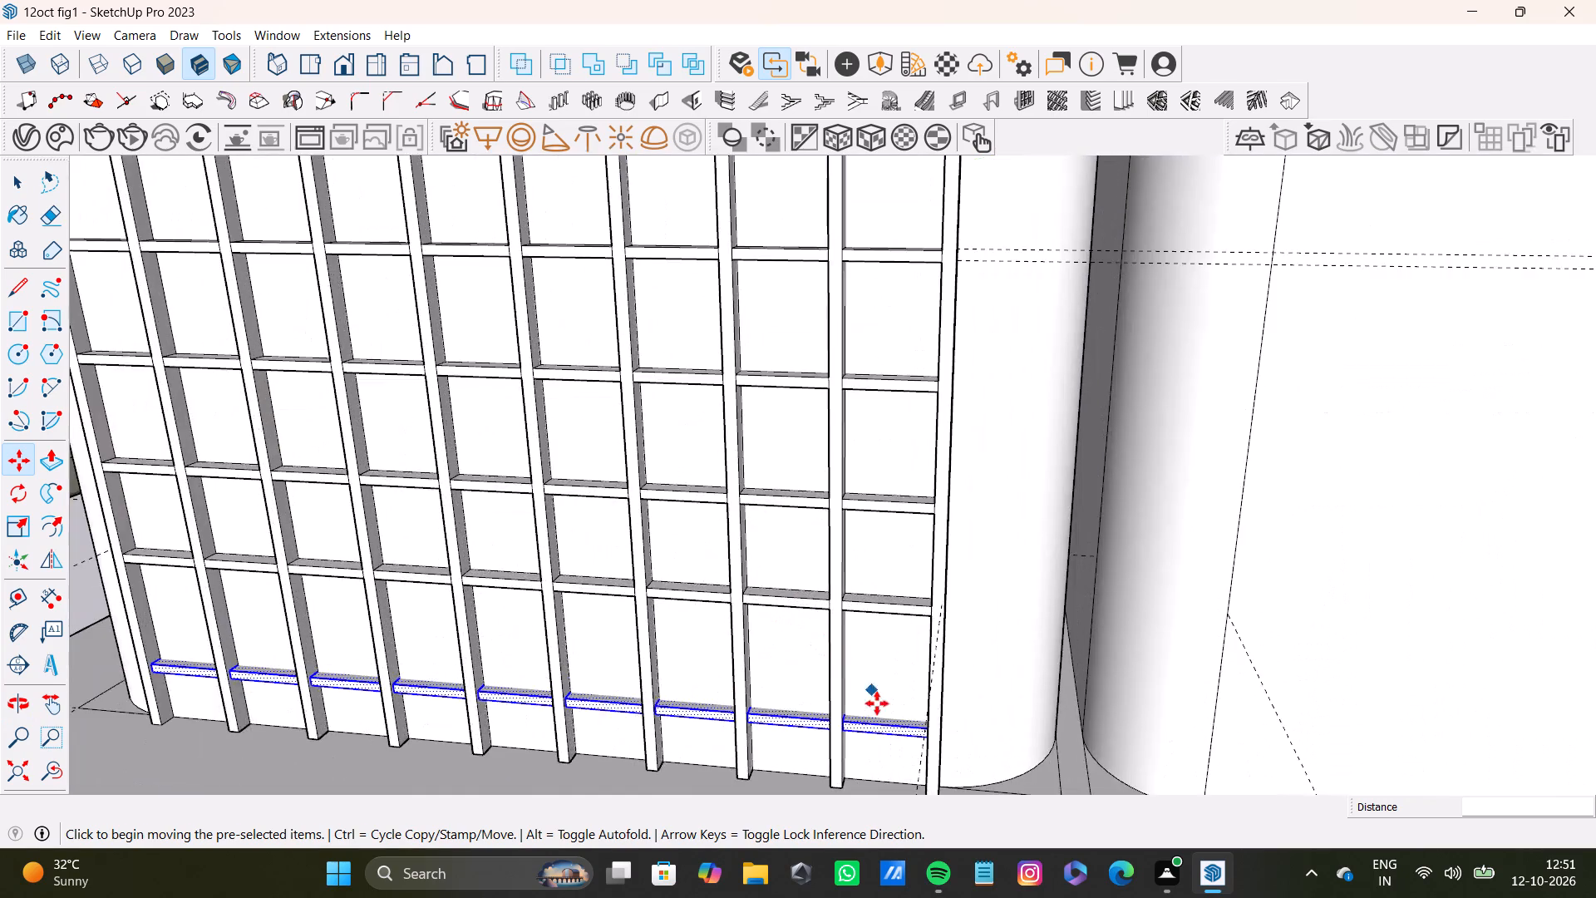
pyautogui.scroll(9, 877, 703)
pyautogui.click(954, 757)
pyautogui.scroll(-9, 848, 491)
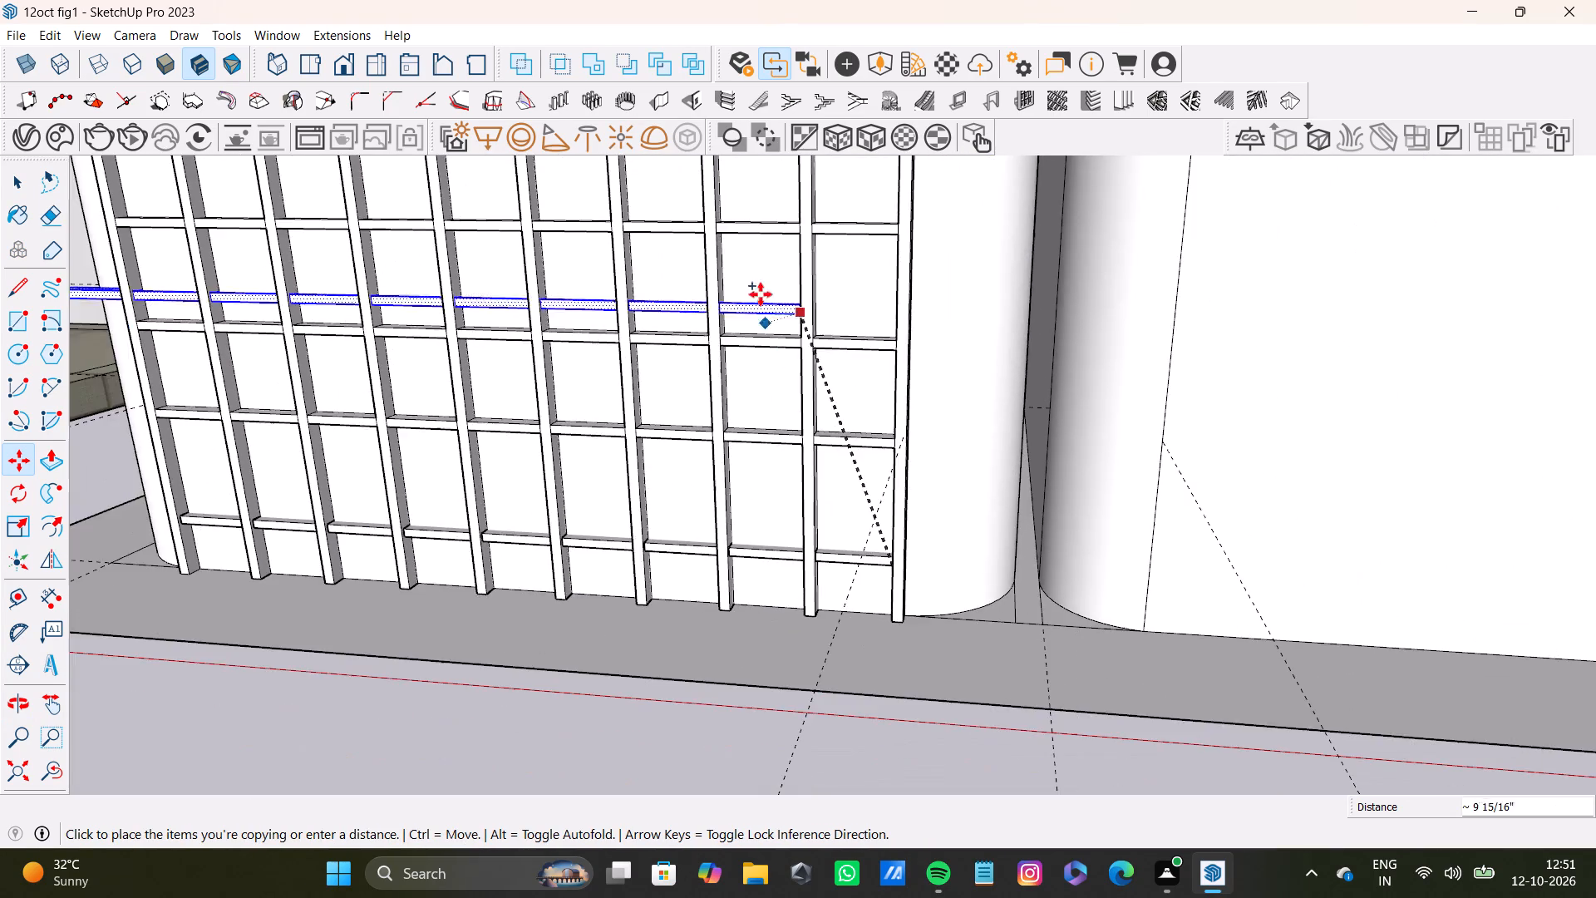
pyautogui.keyDown('shift'); pyautogui.moveTo(825, 245); pyautogui.dragTo(830, 693, button='middle'); pyautogui.keyUp('shift')
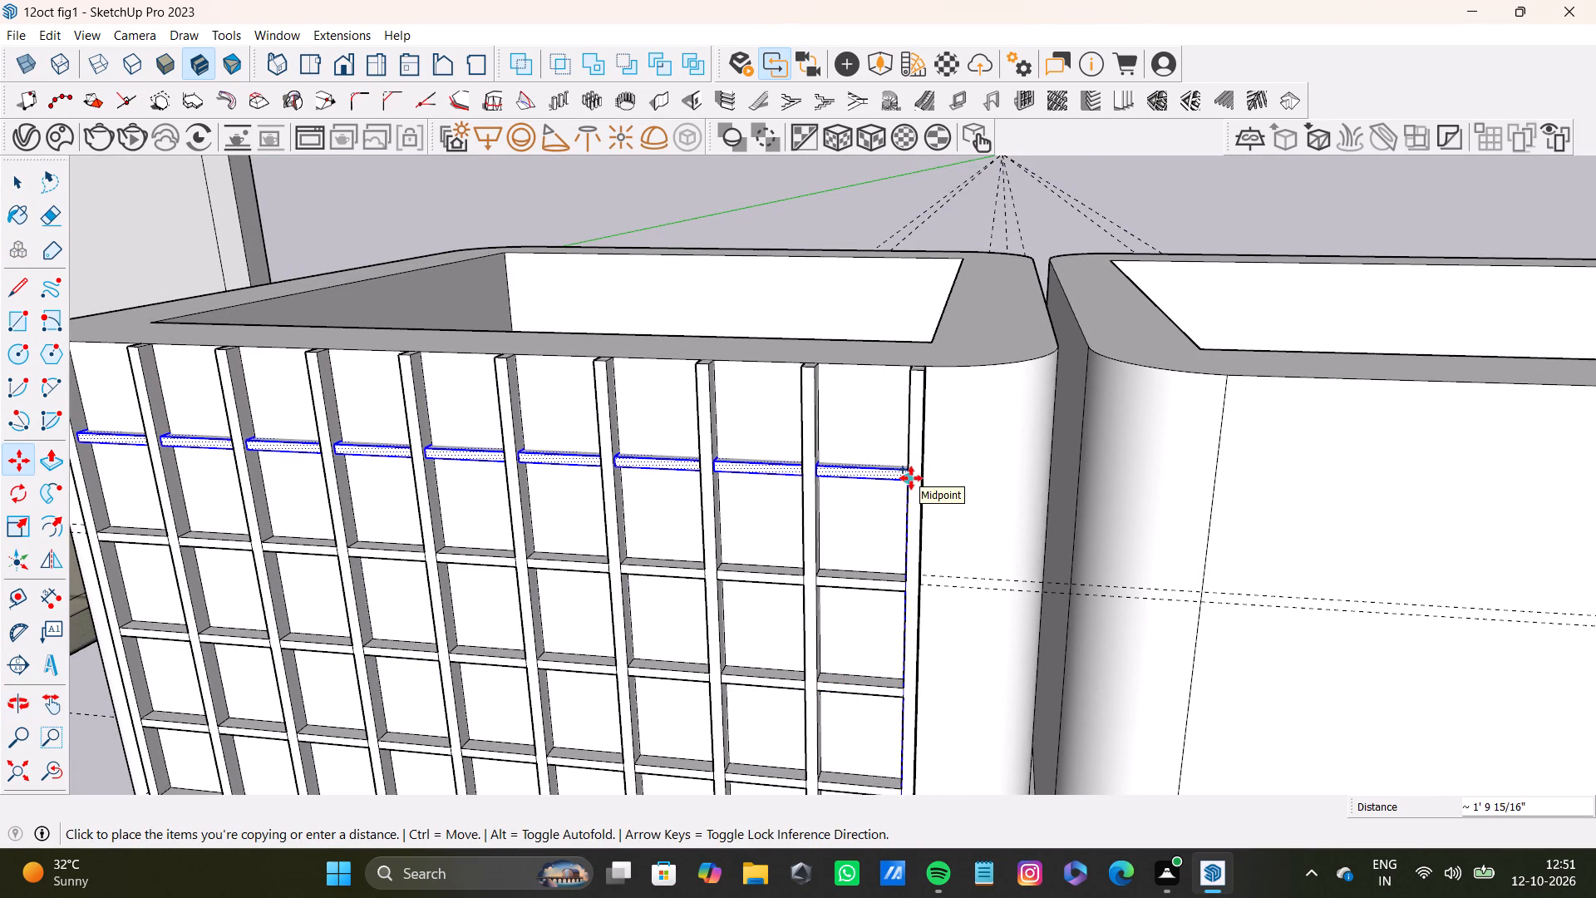
pyautogui.click(911, 478)
# Select the whole grid of vertical strips and horizontal bands on the first box's front.
pyautogui.scroll(-10, 700, 535)
pyautogui.moveTo(689, 545); pyautogui.dragTo(687, 652, button='middle')
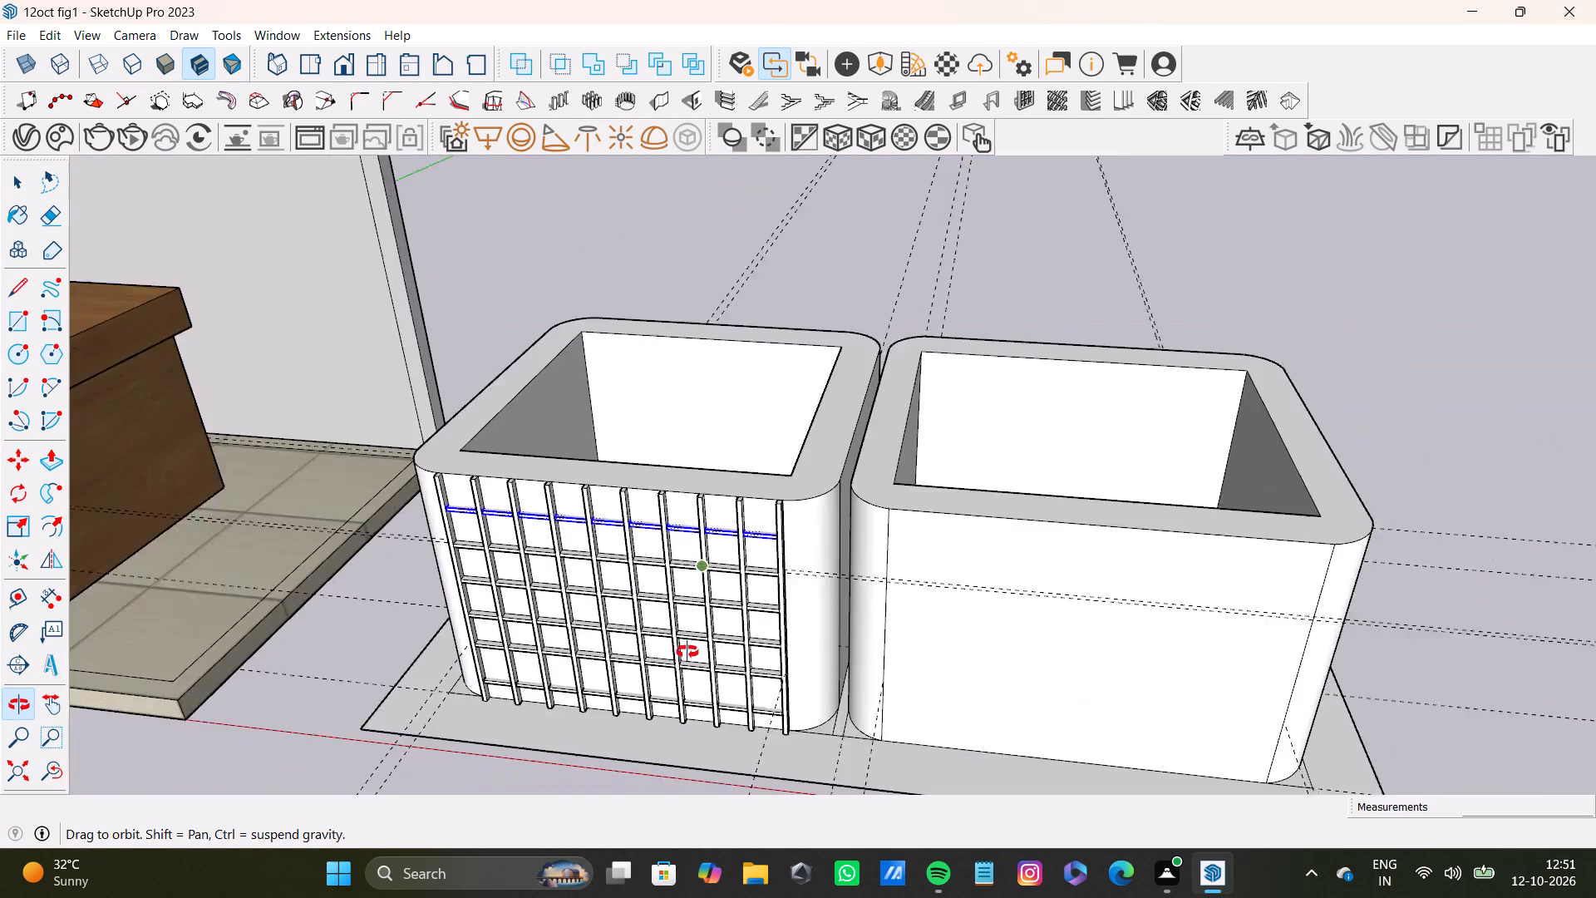
pyautogui.moveTo(687, 652); pyautogui.dragTo(686, 656, button='middle')
pyautogui.scroll(-5, 689, 643)
pyautogui.moveTo(691, 643); pyautogui.dragTo(735, 654, button='middle')
pyautogui.press('space')
pyautogui.scroll(8, 580, 590)
pyautogui.scroll(-6, 560, 577)
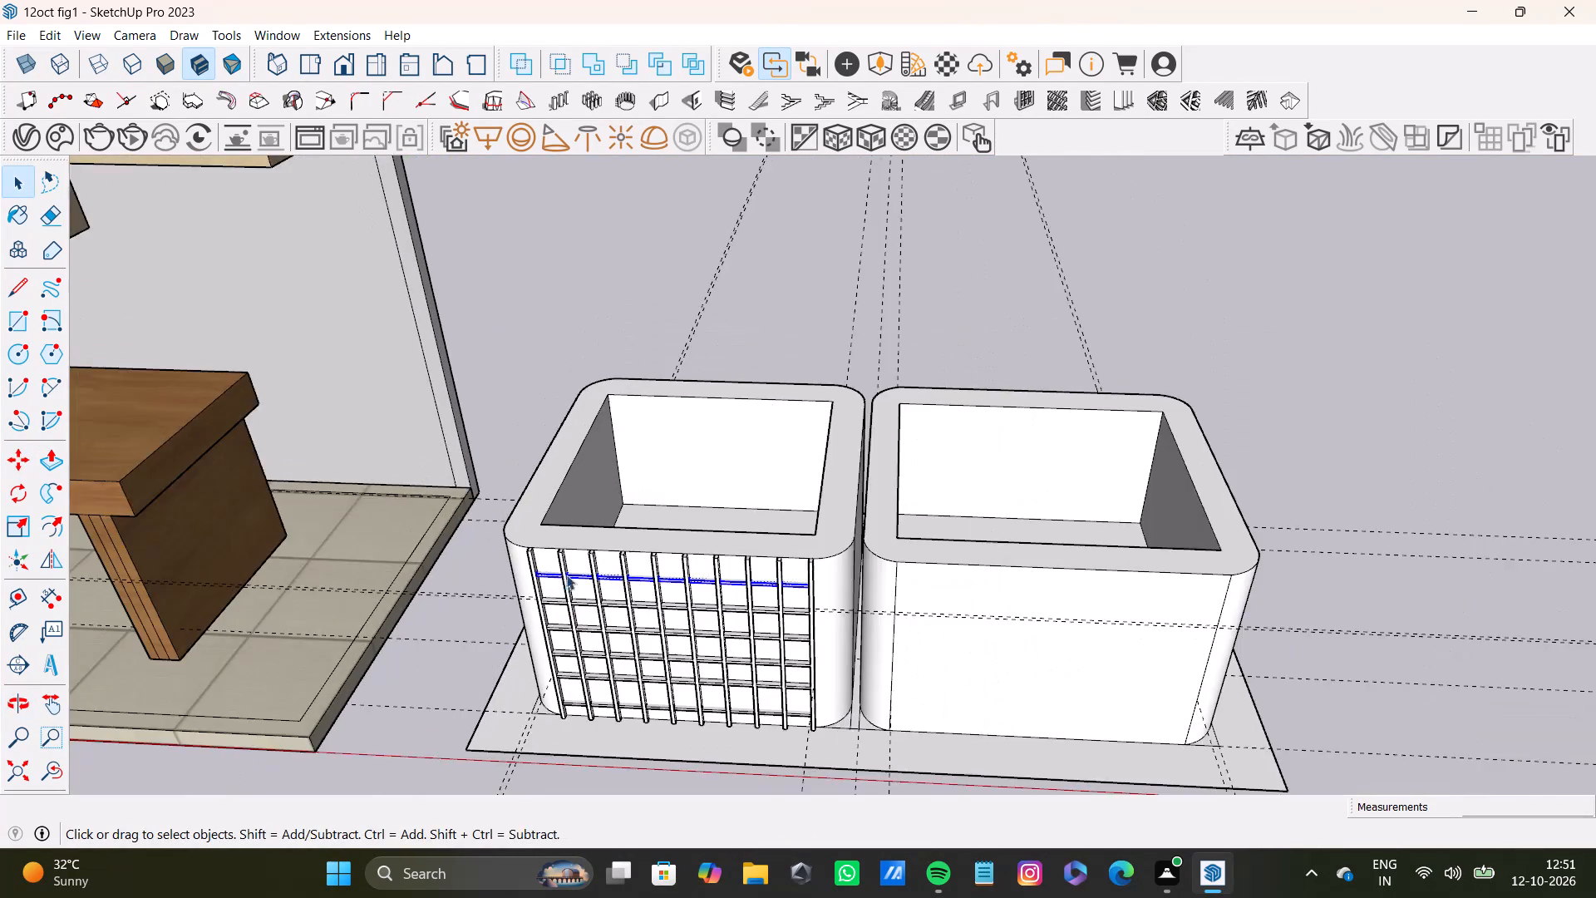
pyautogui.scroll(-3, 566, 575)
pyautogui.scroll(1, 579, 577)
pyautogui.moveTo(579, 577); pyautogui.dragTo(475, 453, button='middle')
pyautogui.scroll(7, 614, 485)
pyautogui.scroll(-6, 669, 579)
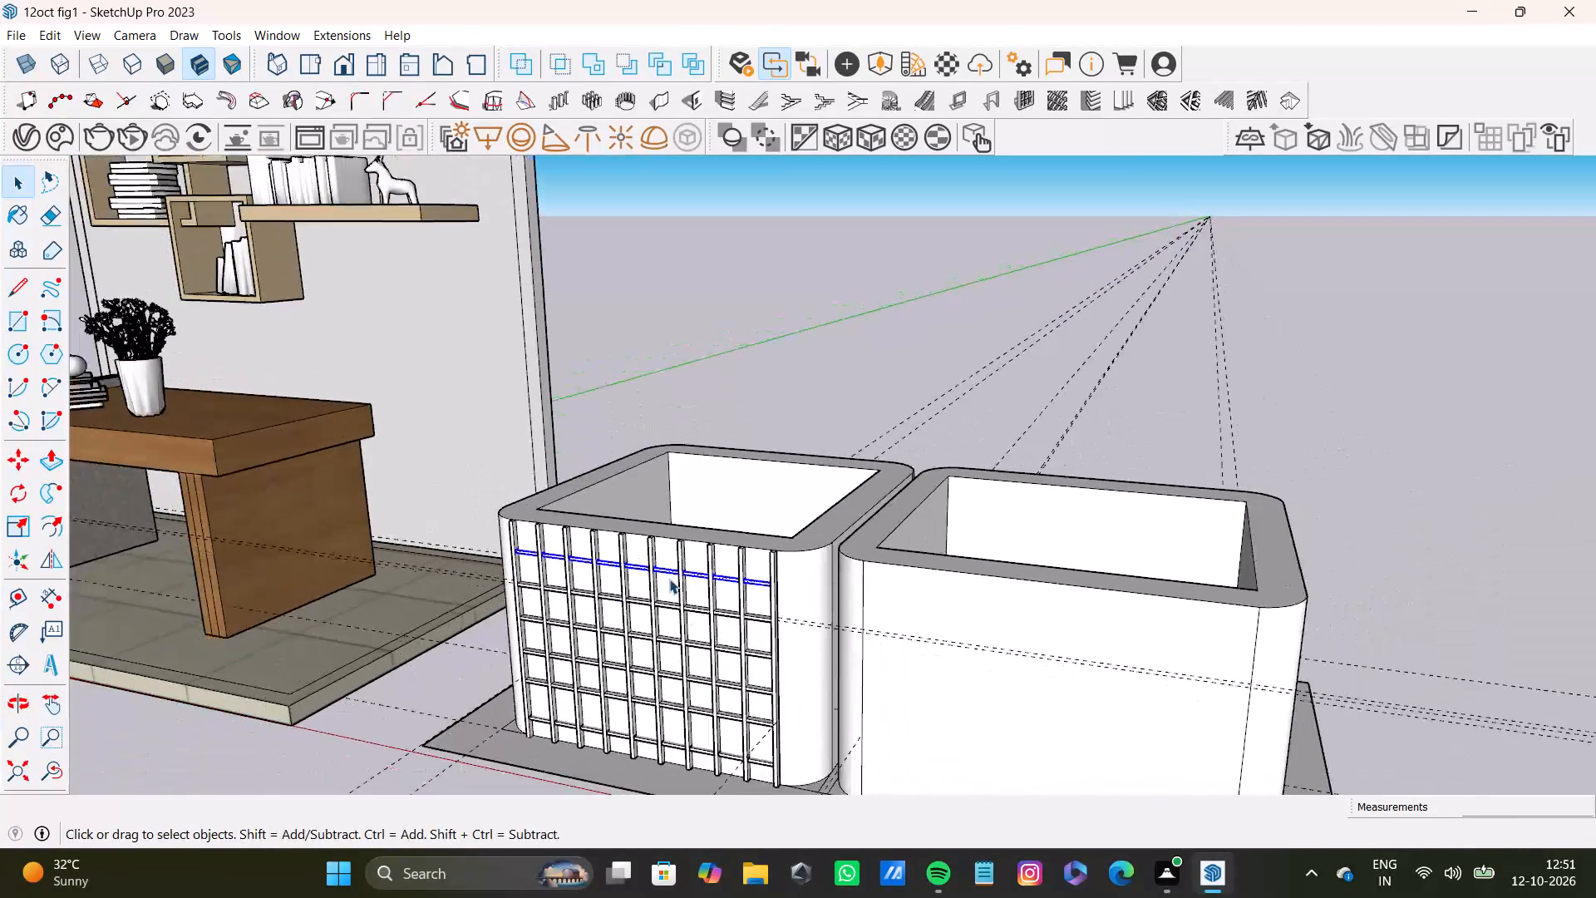
pyautogui.scroll(-1, 669, 579)
pyautogui.keyDown('shift'); pyautogui.moveTo(671, 587); pyautogui.dragTo(681, 455, button='middle'); pyautogui.keyUp('shift')
pyautogui.moveTo(679, 454); pyautogui.dragTo(756, 437, button='middle')
pyautogui.press('space')
pyautogui.moveTo(507, 382); pyautogui.dragTo(842, 623)
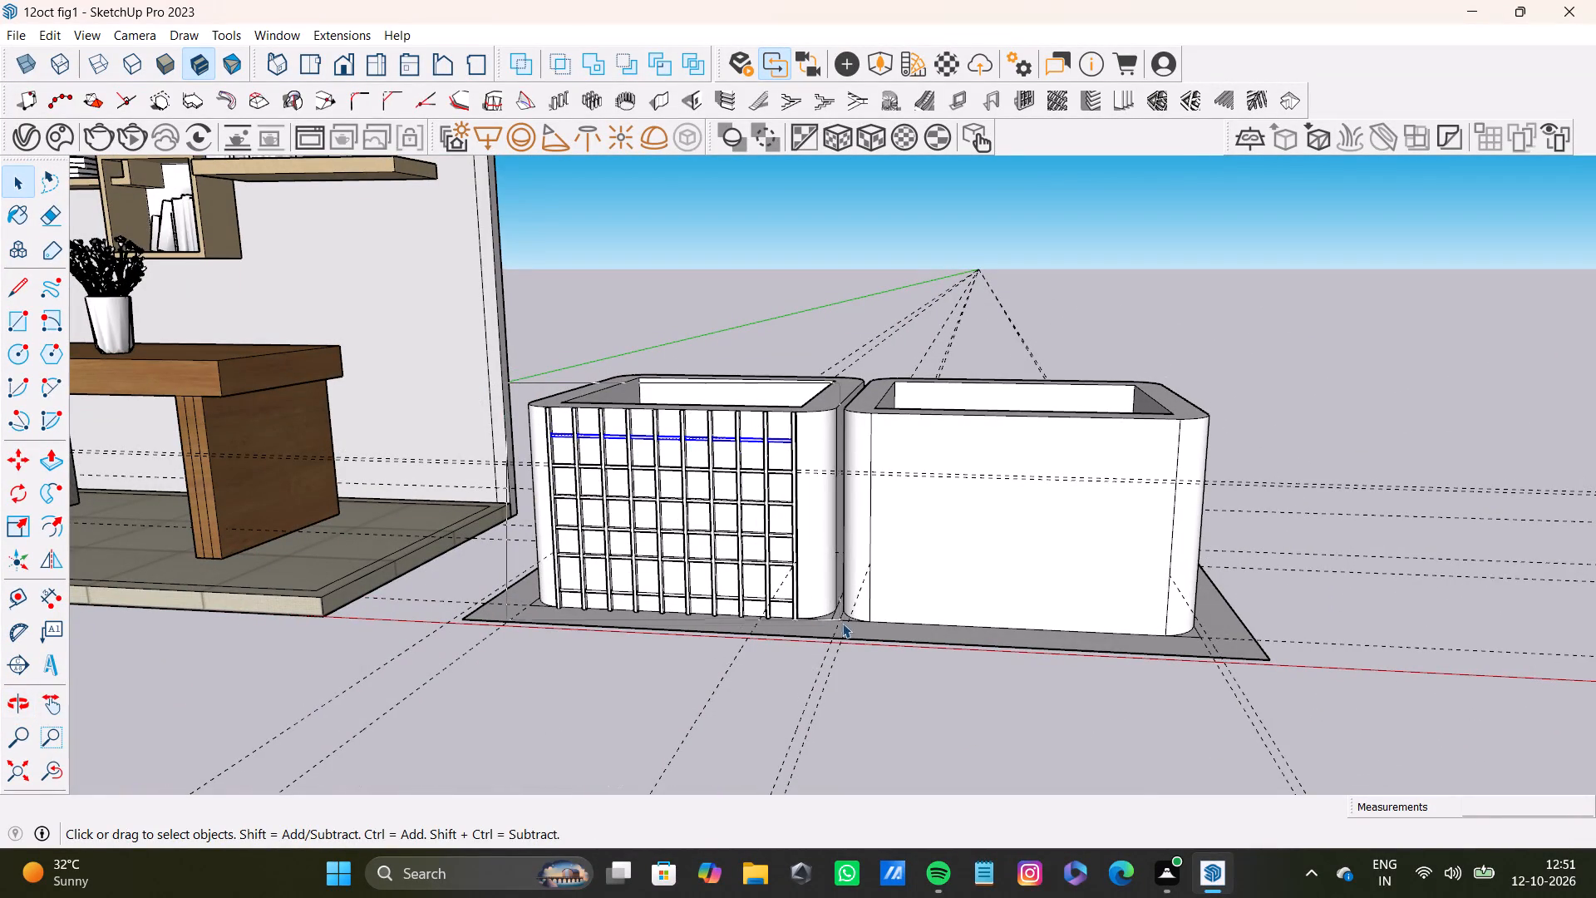
pyautogui.moveTo(842, 623); pyautogui.dragTo(840, 627)
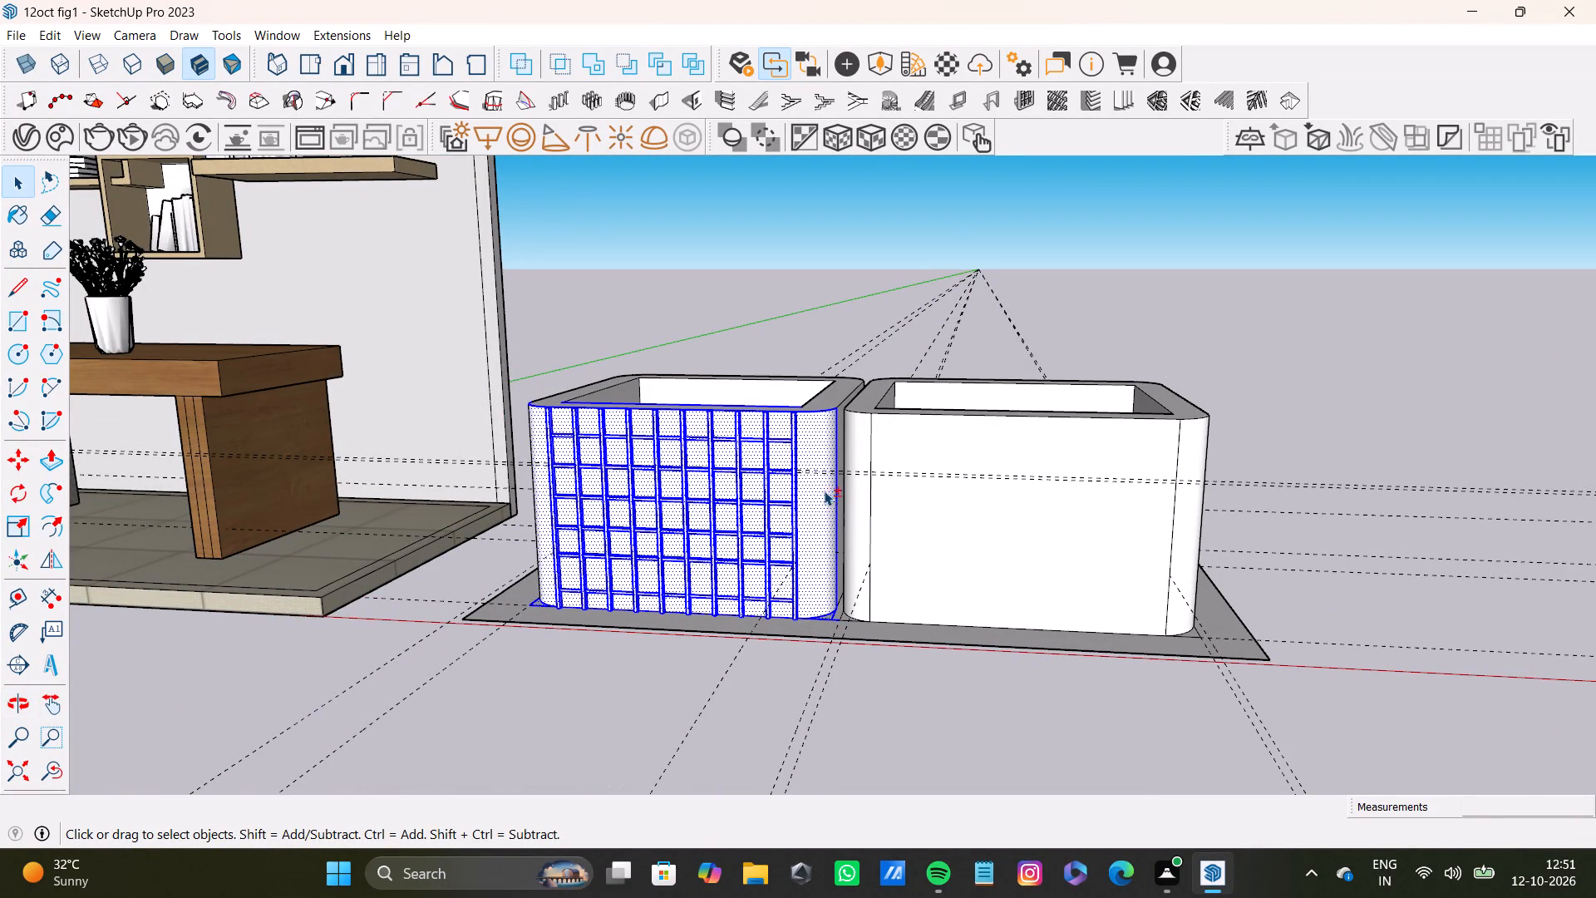
# Remove the first box's rim edges and the rounded corner face beside the second box from the grid selection.
pyautogui.keyDown('shift'); pyautogui.scroll(4, 820, 475); pyautogui.keyUp('shift')
pyautogui.keyDown('shift'); pyautogui.click(815, 435); pyautogui.keyUp('shift')
pyautogui.moveTo(676, 417); pyautogui.dragTo(699, 576, button='middle')
pyautogui.keyDown('shift'); pyautogui.scroll(3, 690, 497); pyautogui.keyUp('shift')
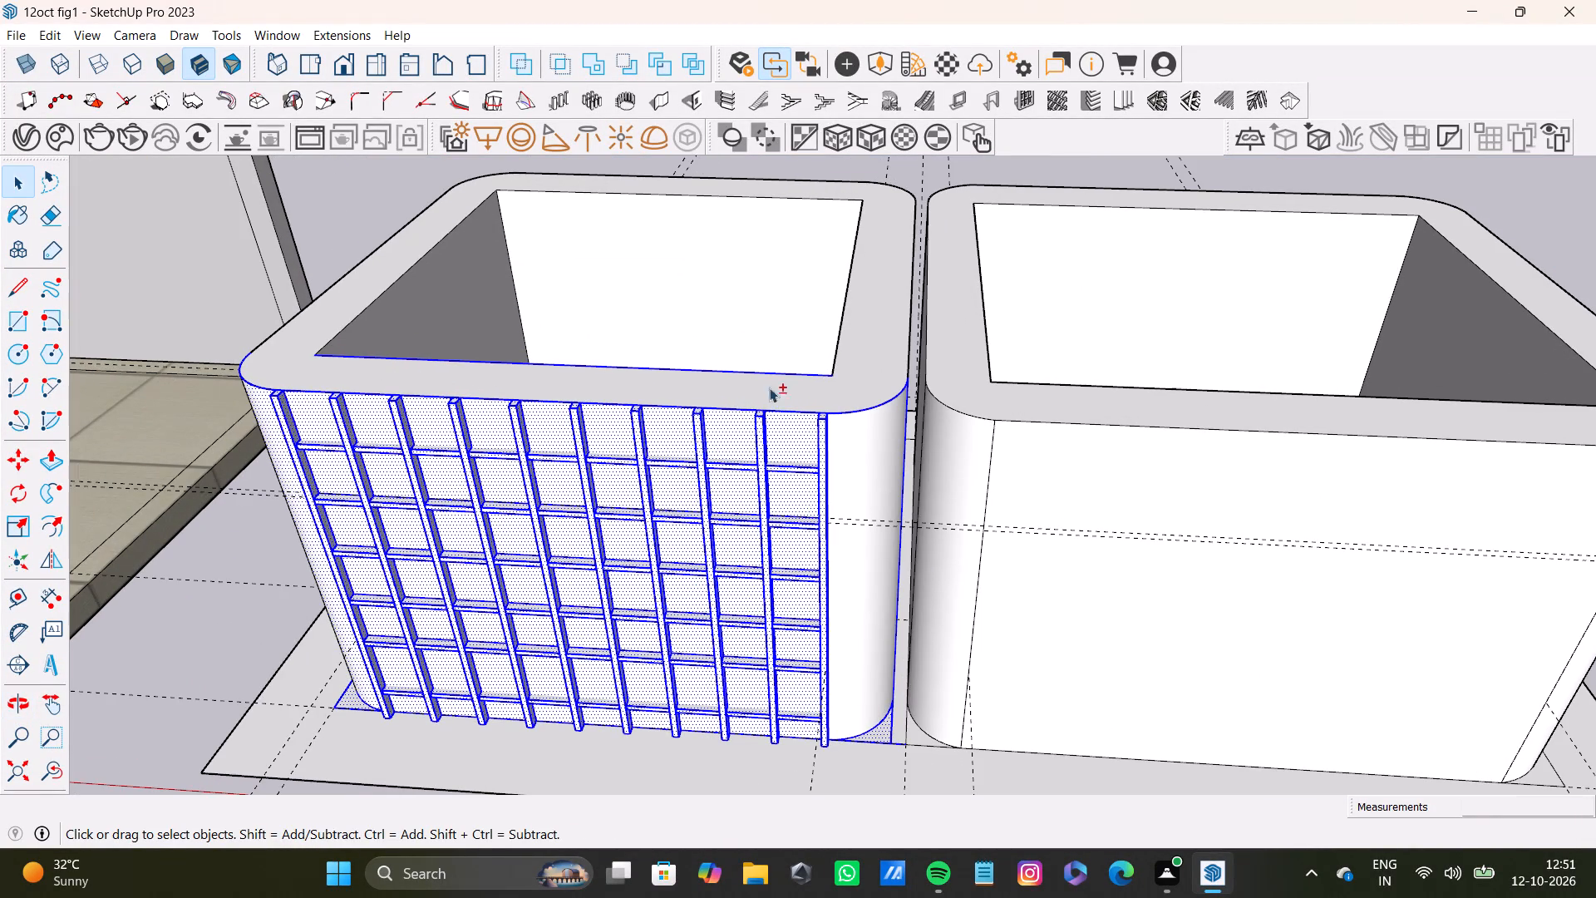
pyautogui.keyDown('shift'); pyautogui.click(787, 373); pyautogui.keyUp('shift')
pyautogui.keyDown('shift'); pyautogui.click(262, 425); pyautogui.keyUp('shift')
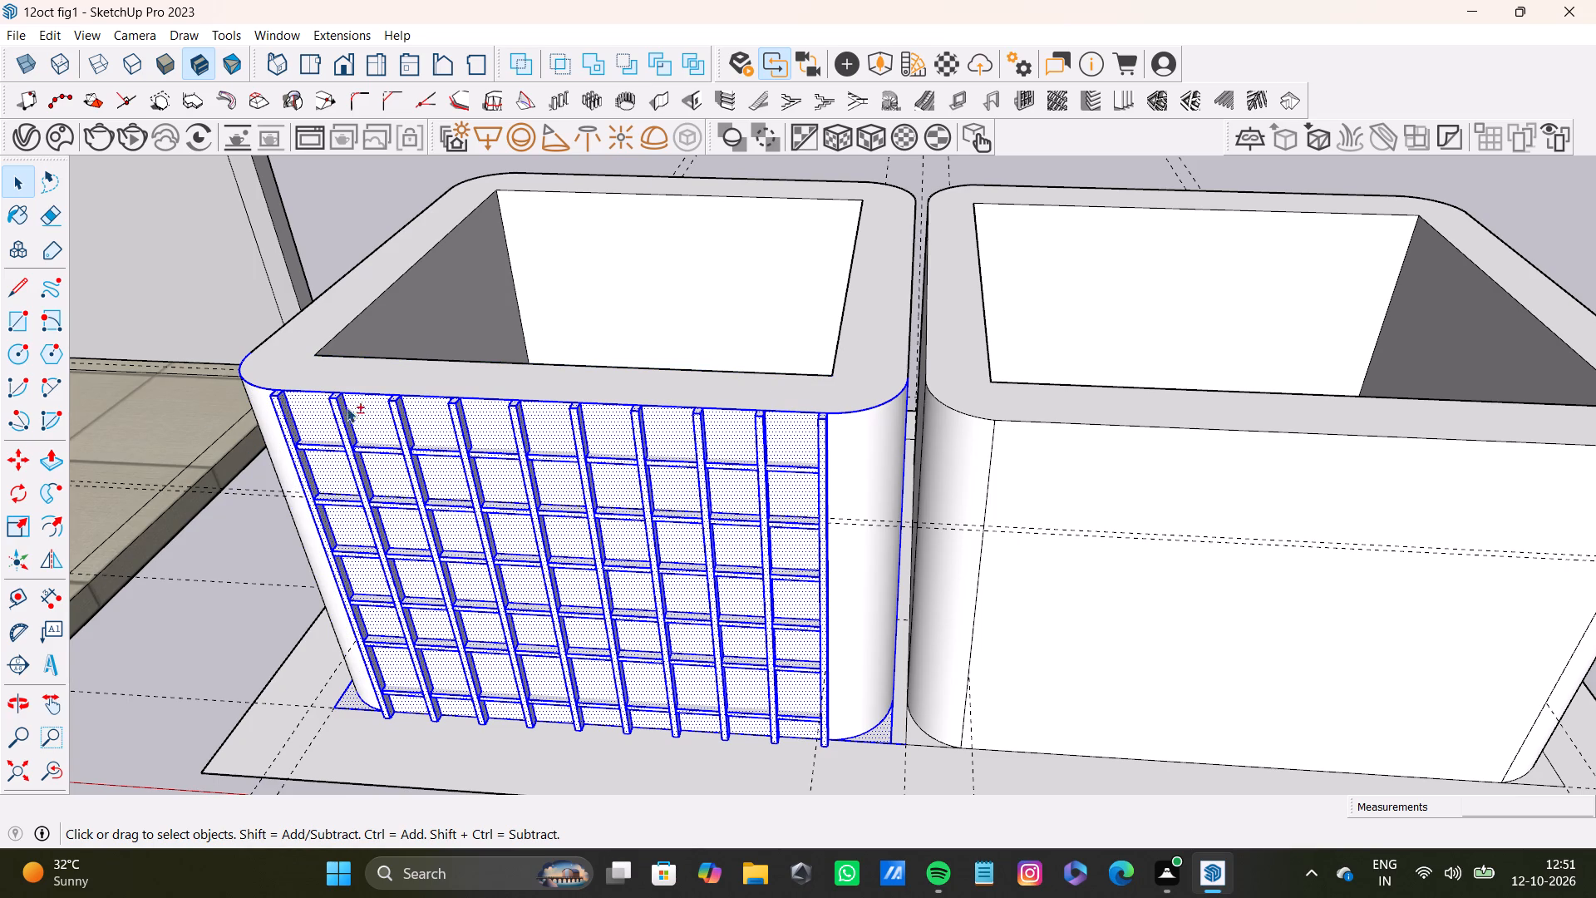
pyautogui.keyDown('shift'); pyautogui.click(253, 383); pyautogui.keyUp('shift')
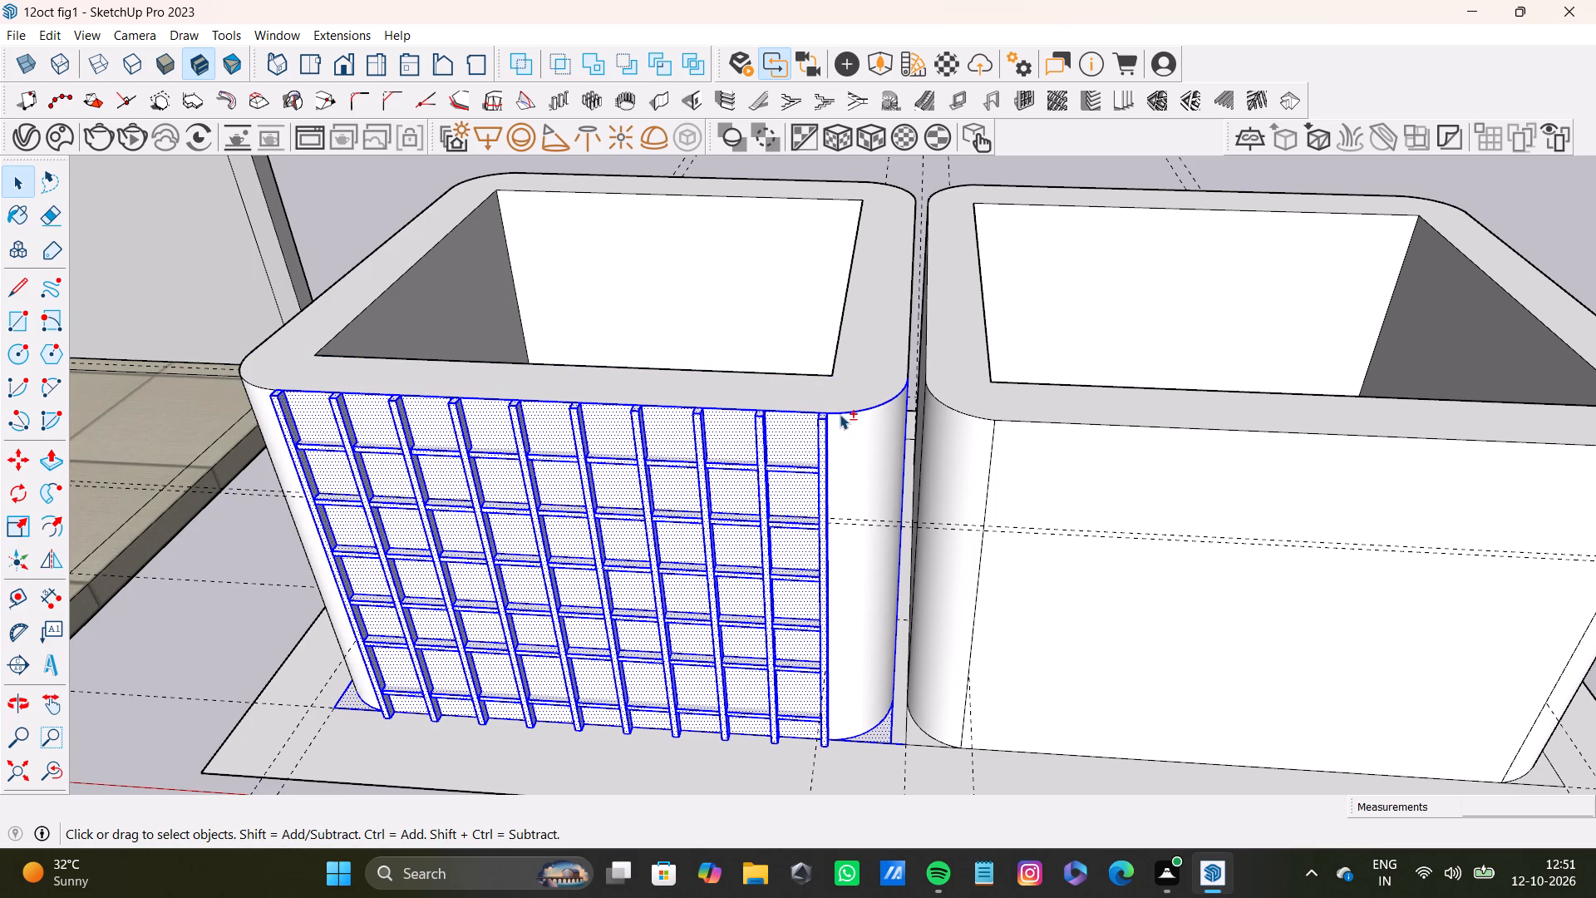
pyautogui.keyDown('shift'); pyautogui.click(840, 414); pyautogui.keyUp('shift')
pyautogui.keyDown('shift'); pyautogui.click(905, 432); pyautogui.keyUp('shift')
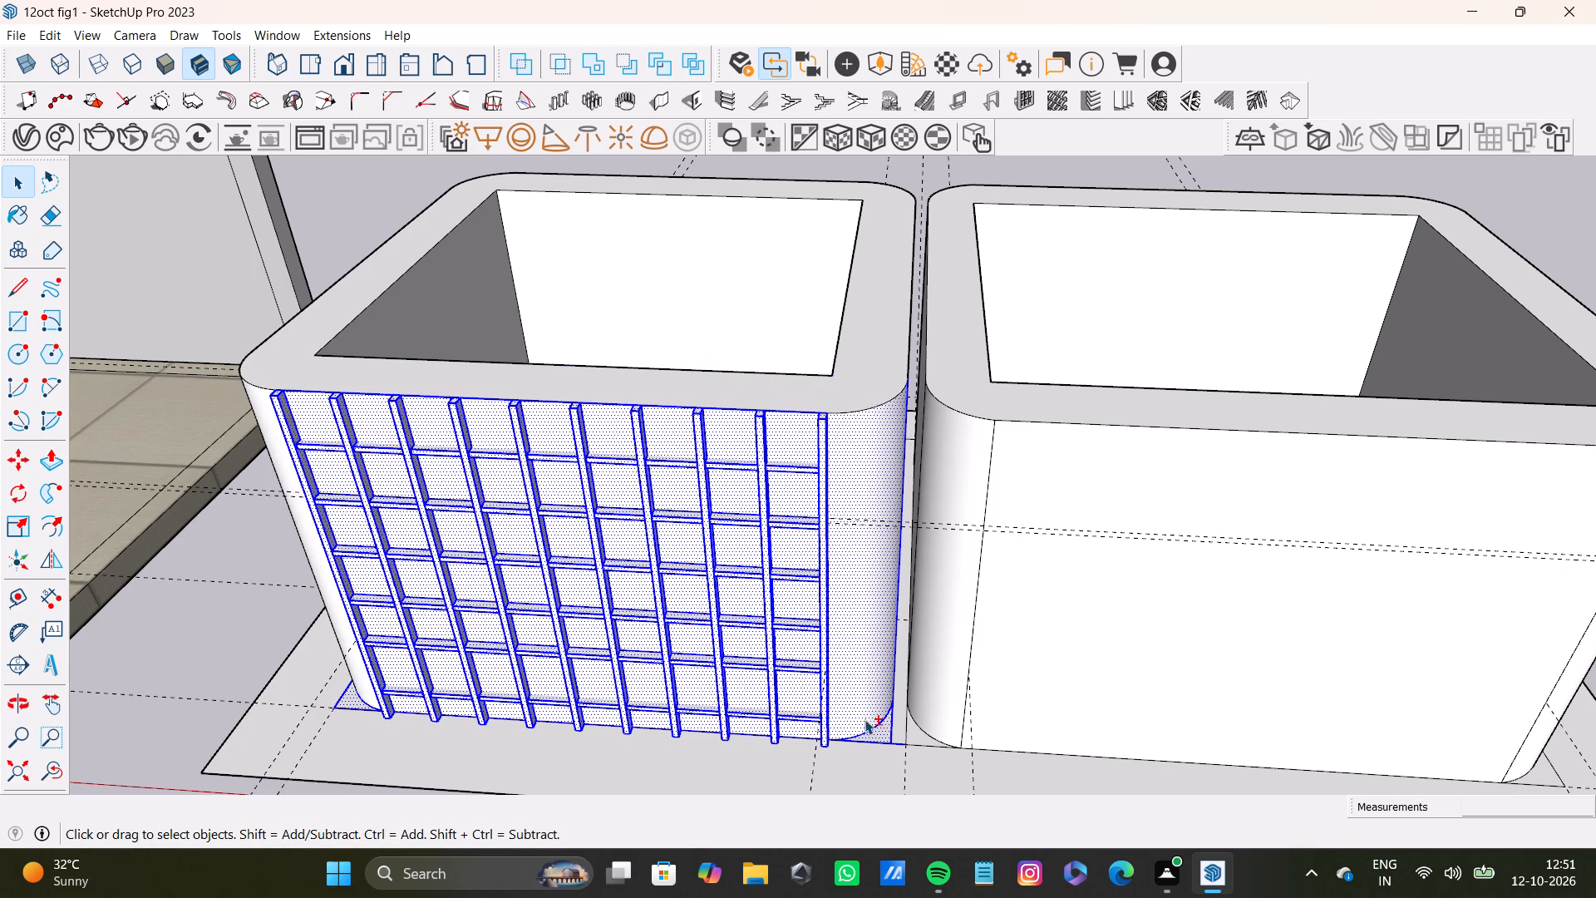
pyautogui.keyDown('shift'); pyautogui.click(869, 730); pyautogui.keyUp('shift')
pyautogui.keyDown('shift'); pyautogui.click(864, 710); pyautogui.keyUp('shift')
pyautogui.keyDown('shift'); pyautogui.click(879, 738); pyautogui.keyUp('shift')
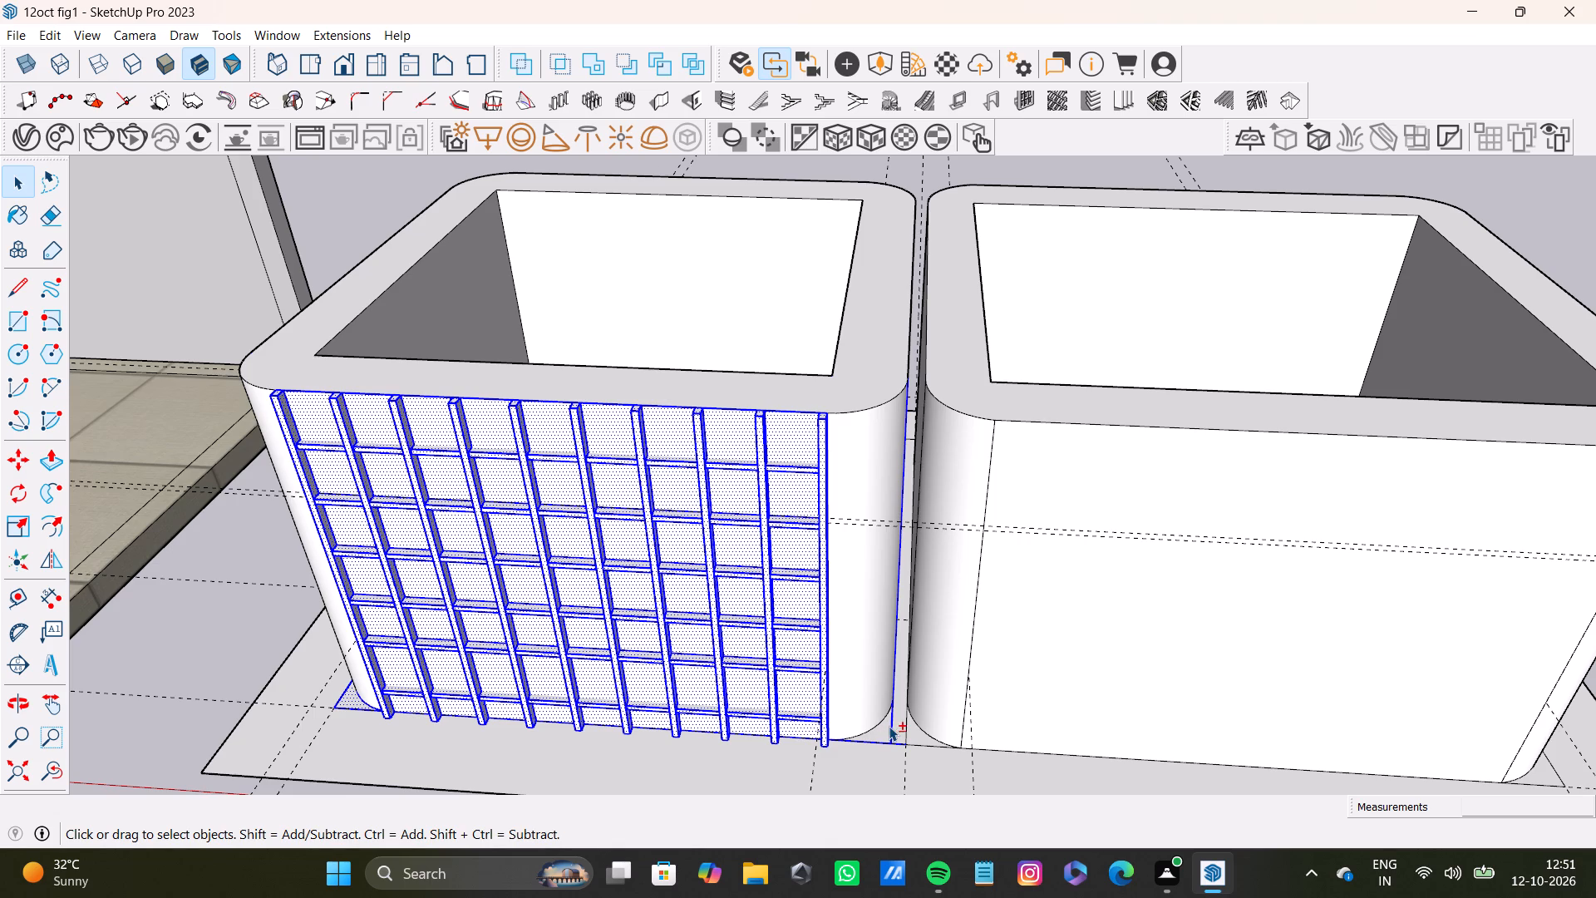
# Remove the base edges and corner edges near the floor between the two boxes from the grid selection.
pyautogui.keyDown('shift'); pyautogui.scroll(8, 907, 731); pyautogui.keyUp('shift')
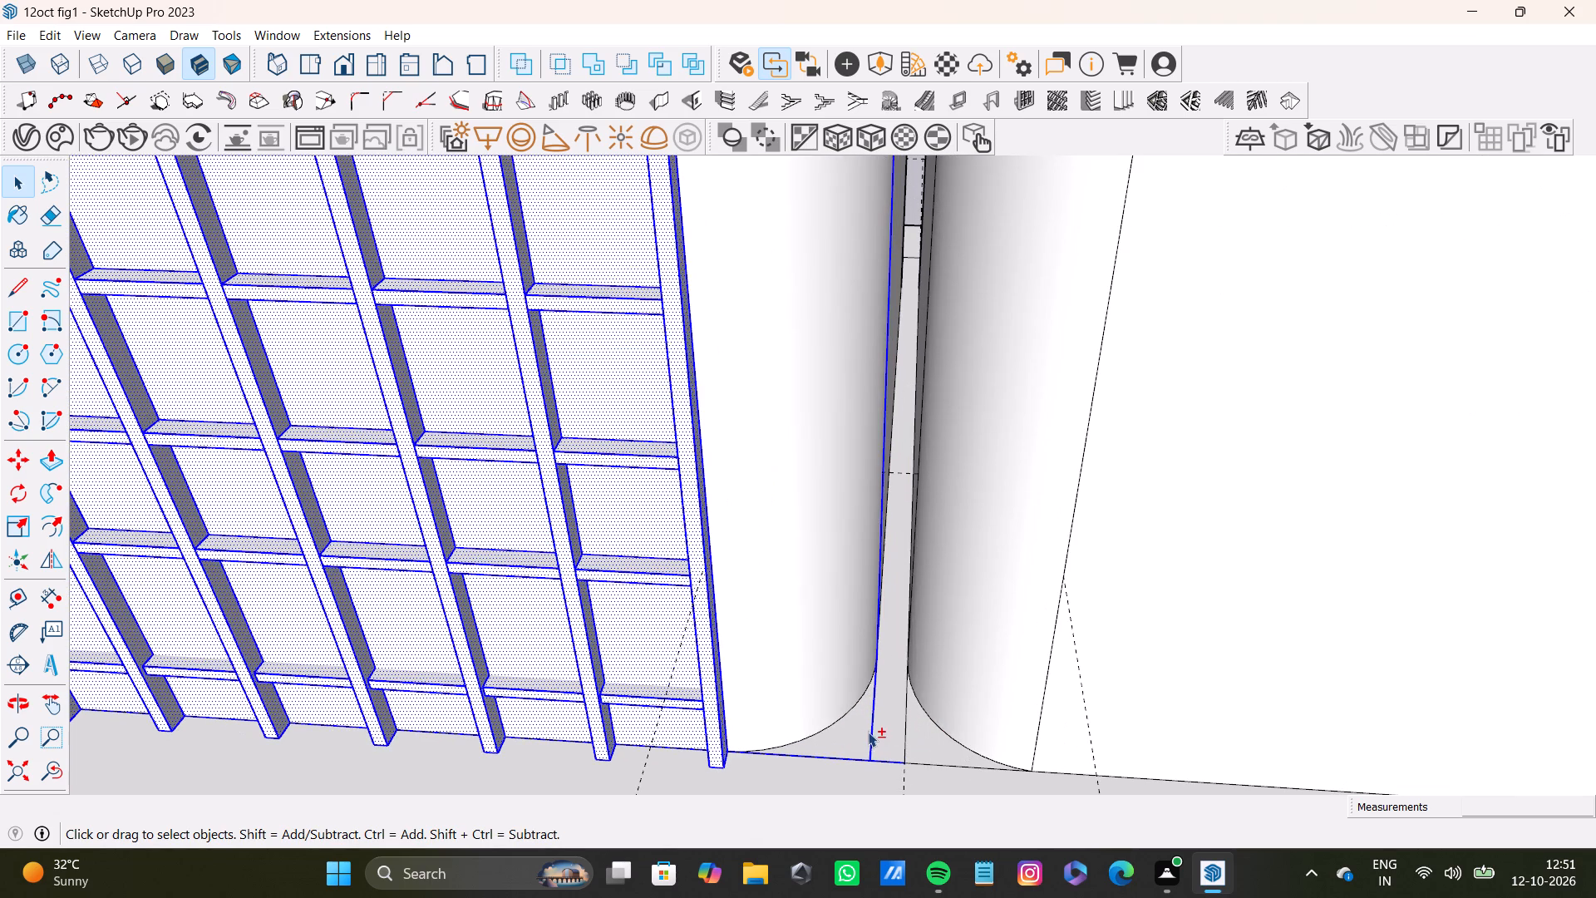
pyautogui.keyDown('shift'); pyautogui.click(873, 737); pyautogui.keyUp('shift')
pyautogui.keyDown('shift'); pyautogui.click(882, 756); pyautogui.keyUp('shift')
pyautogui.keyDown('shift'); pyautogui.click(883, 759); pyautogui.keyUp('shift')
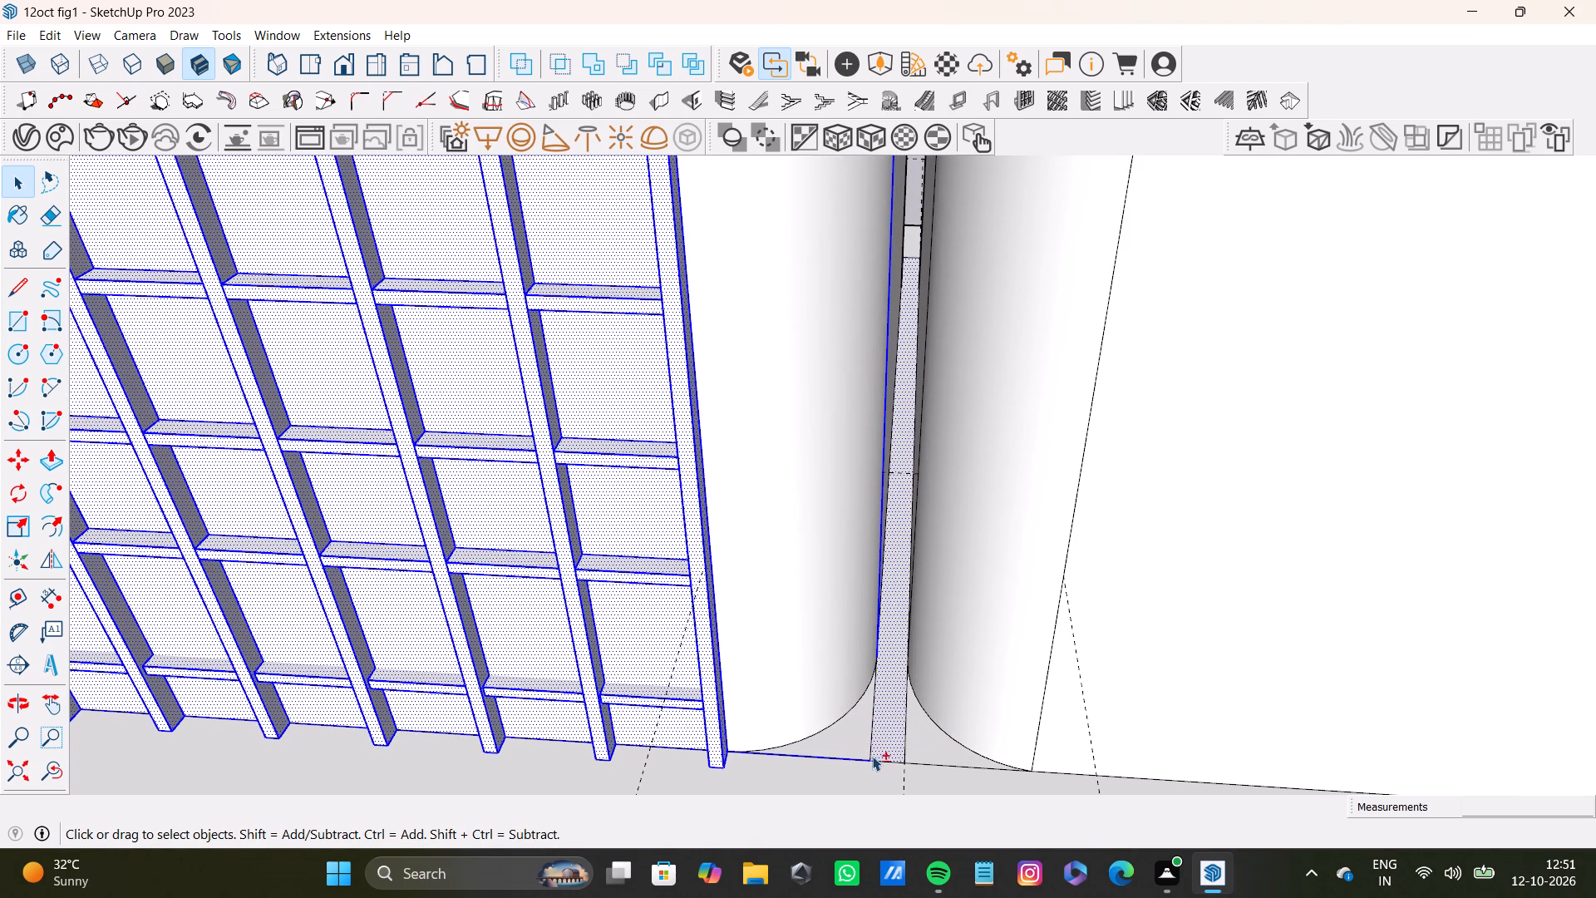
pyautogui.keyDown('shift'); pyautogui.click(858, 757); pyautogui.keyUp('shift')
pyautogui.keyDown('shift'); pyautogui.click(878, 734); pyautogui.keyUp('shift')
pyautogui.keyDown('shift'); pyautogui.click(875, 634); pyautogui.keyUp('shift')
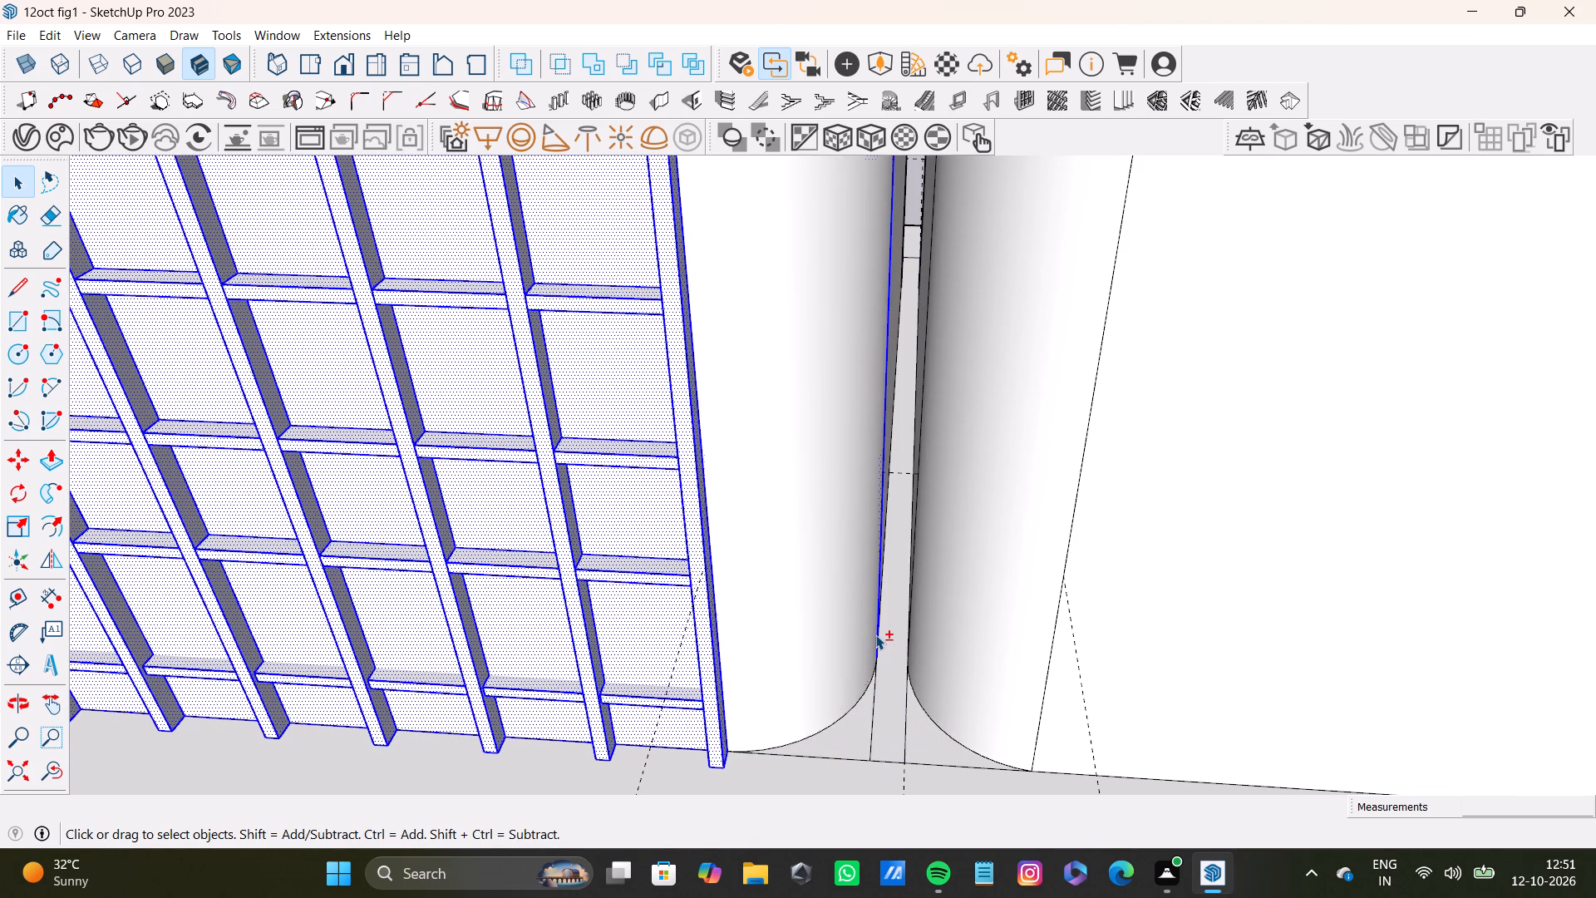
pyautogui.keyDown('shift'); pyautogui.click(881, 552); pyautogui.keyUp('shift')
pyautogui.keyDown('shift'); pyautogui.click(881, 562); pyautogui.keyUp('shift')
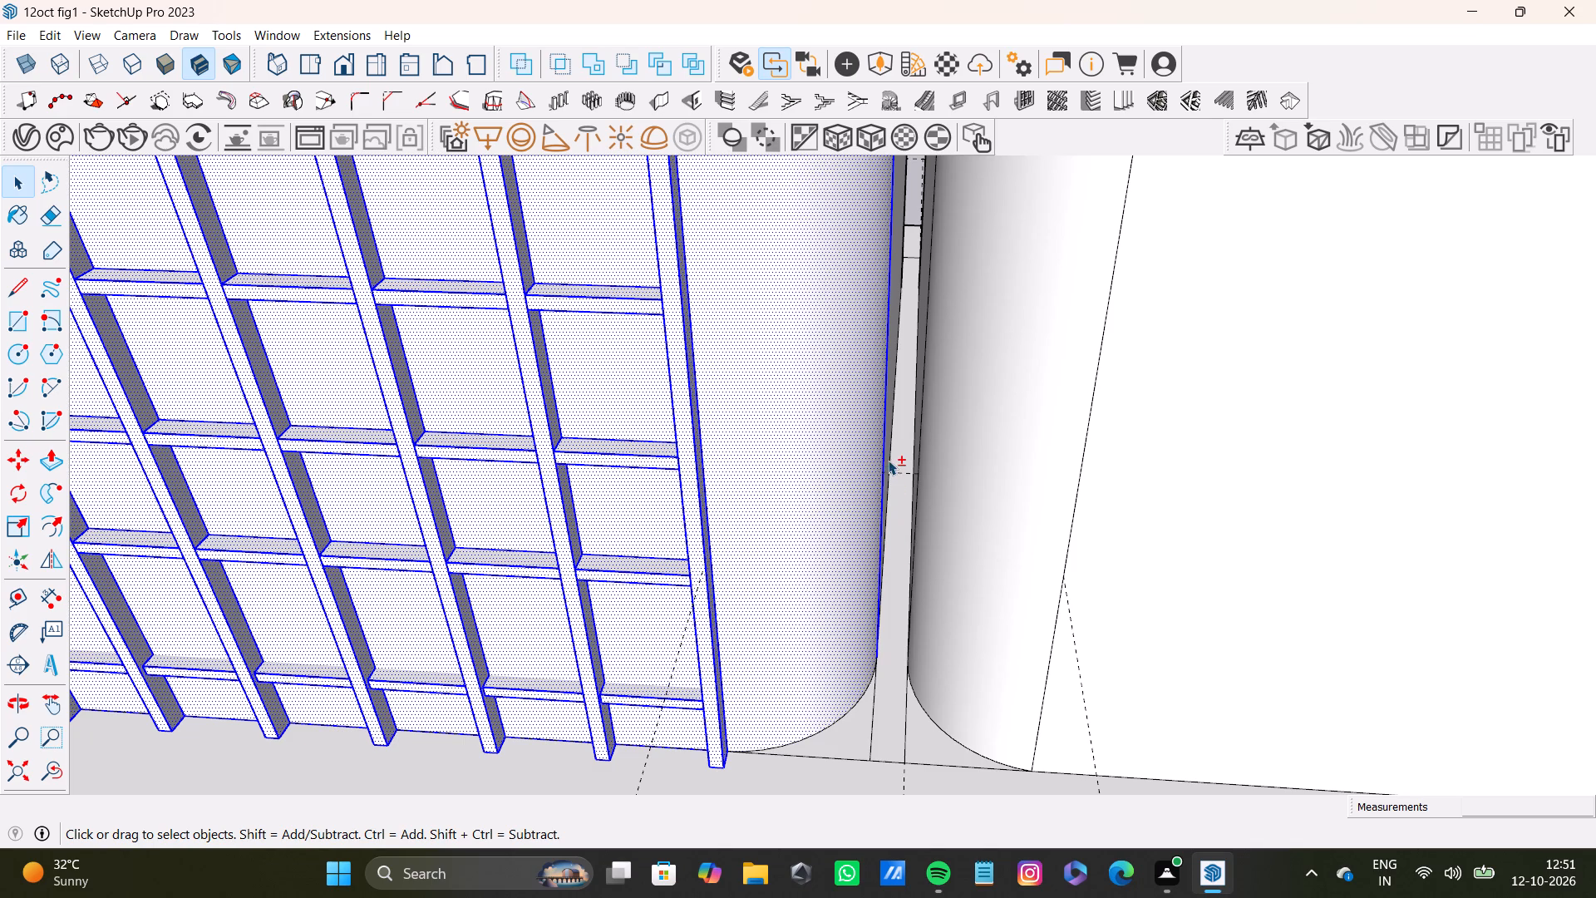
pyautogui.keyDown('shift'); pyautogui.click(888, 460); pyautogui.keyUp('shift')
pyautogui.keyDown('shift'); pyautogui.click(882, 447); pyautogui.keyUp('shift')
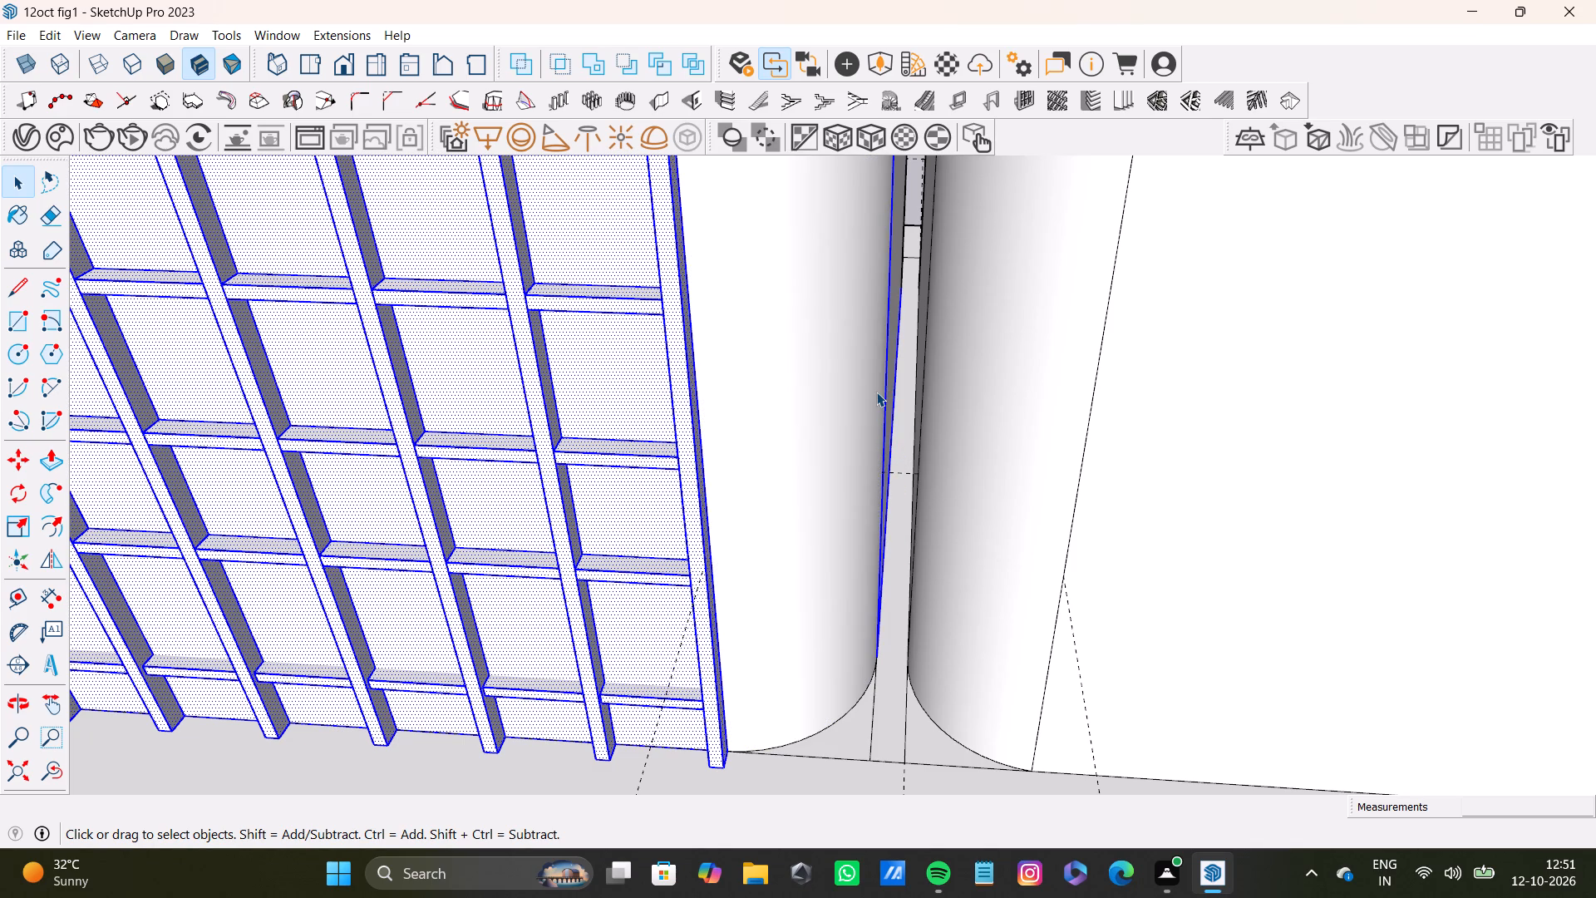
# Remove the remaining side edges in the gap between the two boxes from the grid selection.
pyautogui.scroll(-15, 564, 348)
pyautogui.keyDown('shift'); pyautogui.moveTo(583, 413); pyautogui.dragTo(771, 410, button='middle'); pyautogui.keyUp('shift')
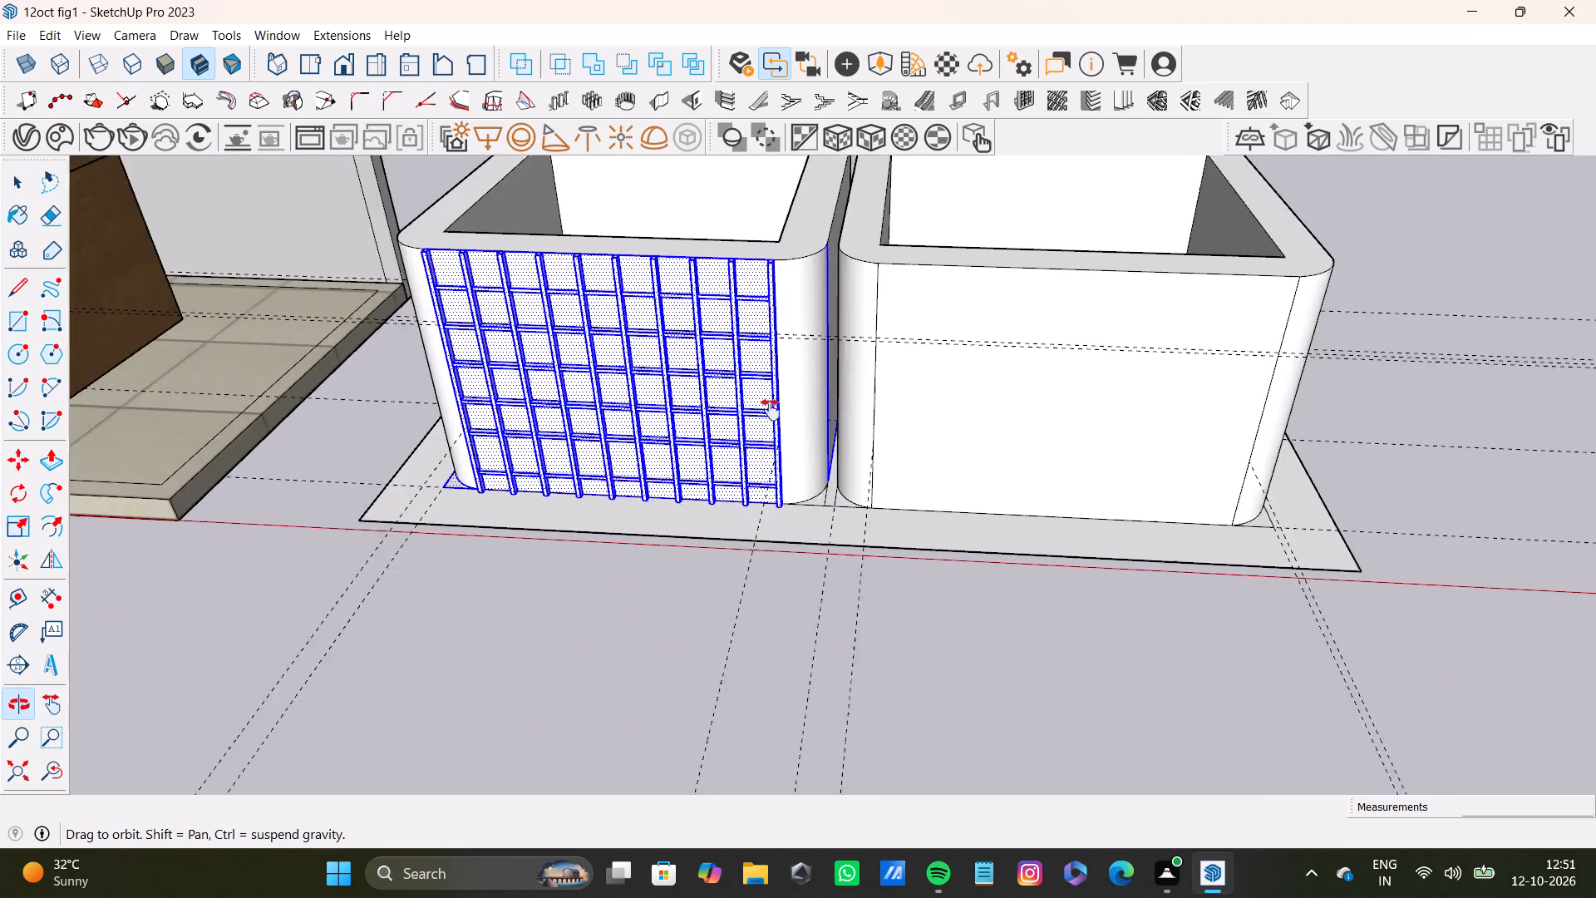
pyautogui.keyDown('shift'); pyautogui.moveTo(771, 410); pyautogui.dragTo(743, 270, button='middle'); pyautogui.keyUp('shift')
pyautogui.scroll(13, 762, 271)
pyautogui.keyDown('shift'); pyautogui.moveTo(887, 254); pyautogui.dragTo(812, 343, button='middle'); pyautogui.keyUp('shift')
pyautogui.scroll(6, 813, 343)
pyautogui.keyDown('shift'); pyautogui.click(826, 324); pyautogui.keyUp('shift')
pyautogui.keyDown('shift'); pyautogui.scroll(-9, 826, 325); pyautogui.keyUp('shift')
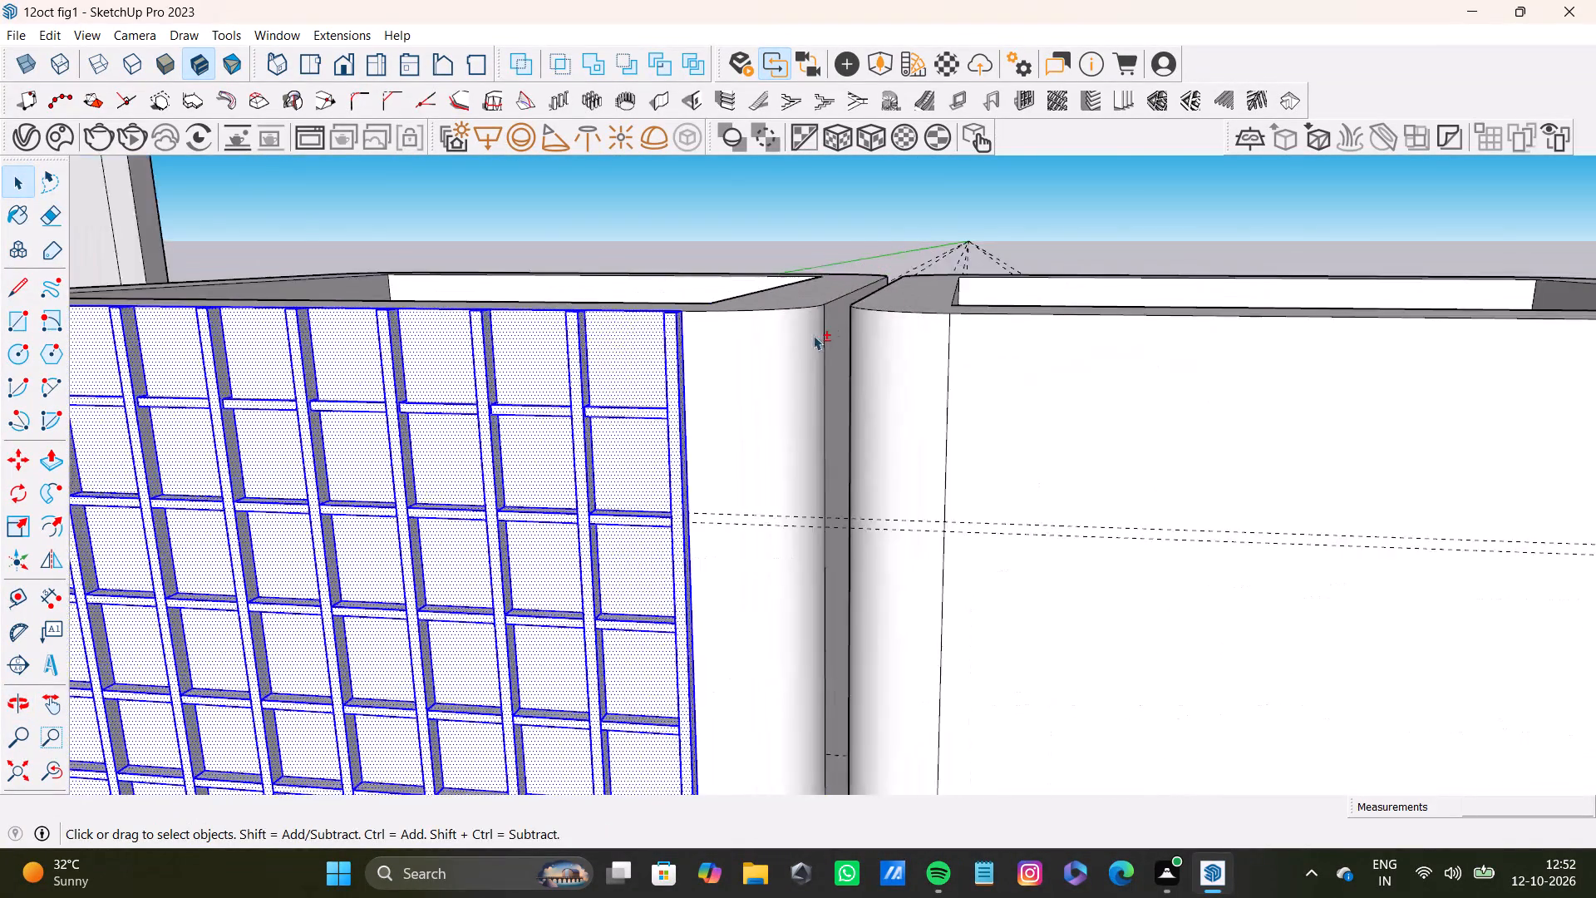
pyautogui.keyDown('shift'); pyautogui.scroll(-13, 813, 335); pyautogui.keyUp('shift')
pyautogui.keyDown('shift'); pyautogui.moveTo(794, 413); pyautogui.dragTo(883, 414, button='middle'); pyautogui.keyUp('shift')
pyautogui.keyDown('shift'); pyautogui.scroll(15, 884, 574); pyautogui.keyUp('shift')
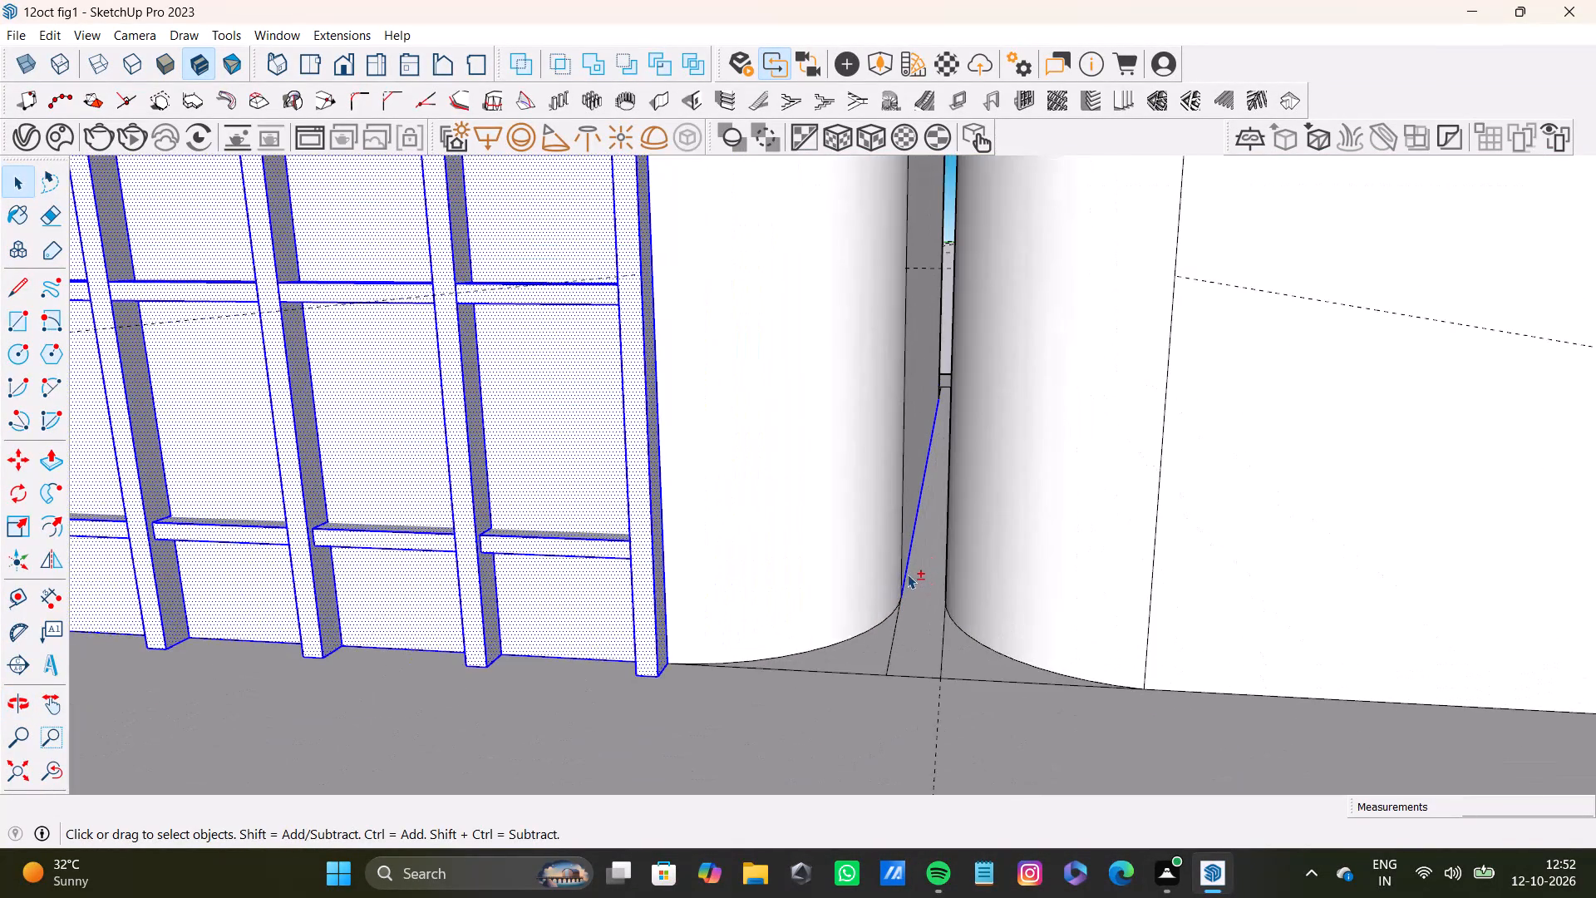
pyautogui.keyDown('shift'); pyautogui.click(908, 577); pyautogui.keyUp('shift')
# Remove the side edges, base edges and small floor corner face at the first box's desk-side corner from the grid selection.
pyautogui.keyDown('shift'); pyautogui.scroll(-10, 908, 577); pyautogui.keyUp('shift')
pyautogui.keyDown('shift'); pyautogui.scroll(1, 886, 572); pyautogui.keyUp('shift')
pyautogui.keyDown('shift'); pyautogui.scroll(-5, 872, 568); pyautogui.keyUp('shift')
pyautogui.keyDown('shift'); pyautogui.moveTo(848, 568); pyautogui.dragTo(1168, 483, button='middle'); pyautogui.keyUp('shift')
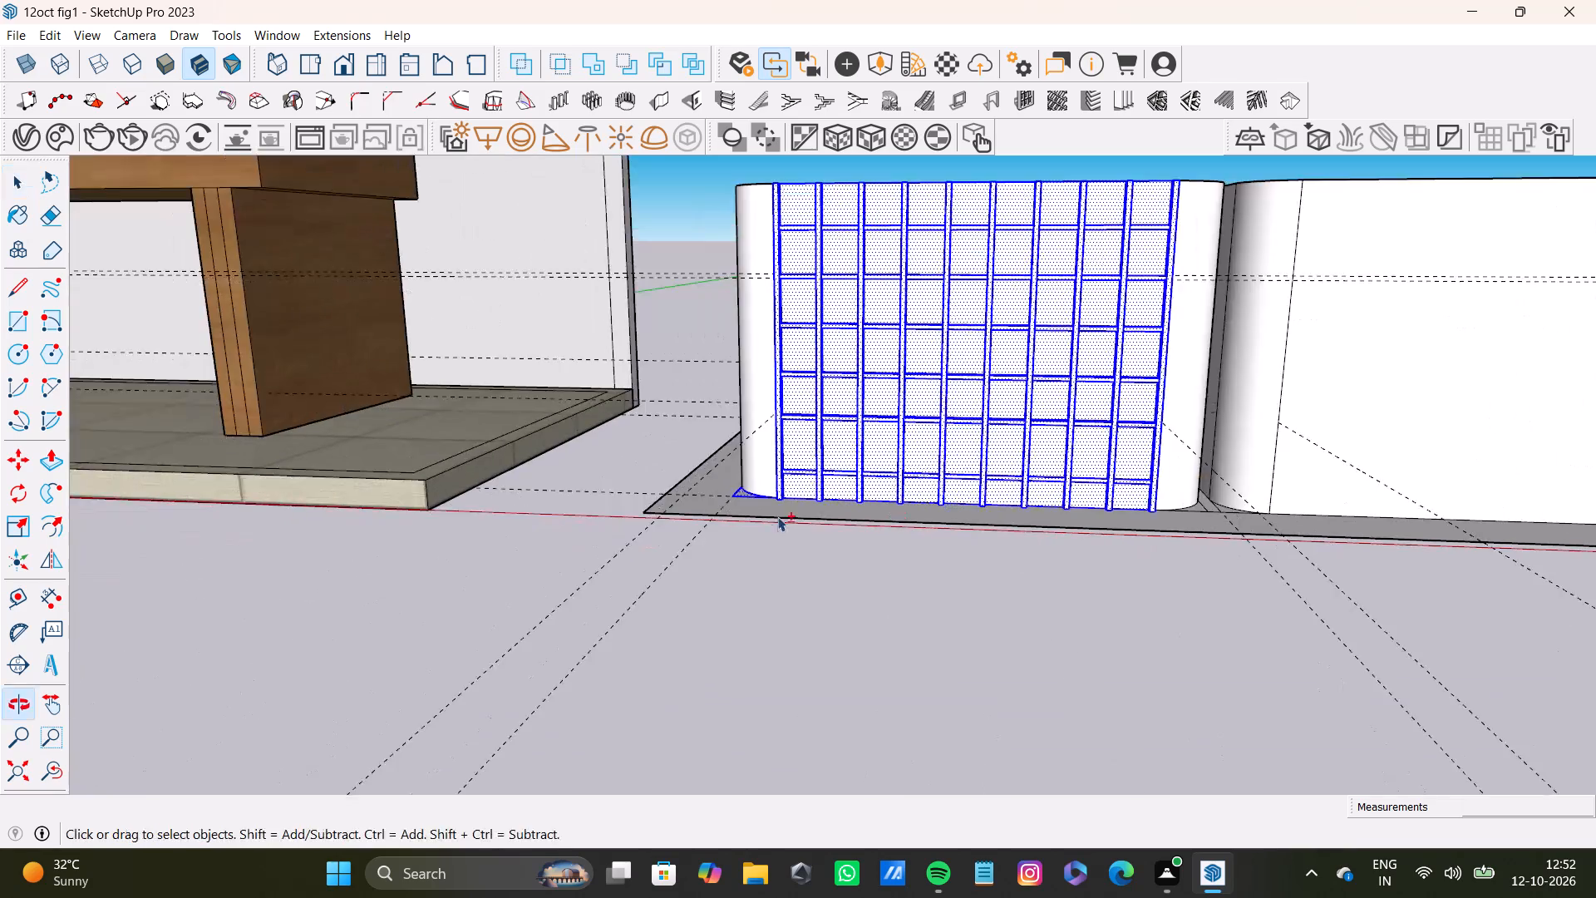
pyautogui.moveTo(729, 516); pyautogui.dragTo(936, 522, button='middle')
pyautogui.scroll(3, 702, 511)
pyautogui.keyDown('shift'); pyautogui.scroll(8, 712, 411); pyautogui.keyUp('shift')
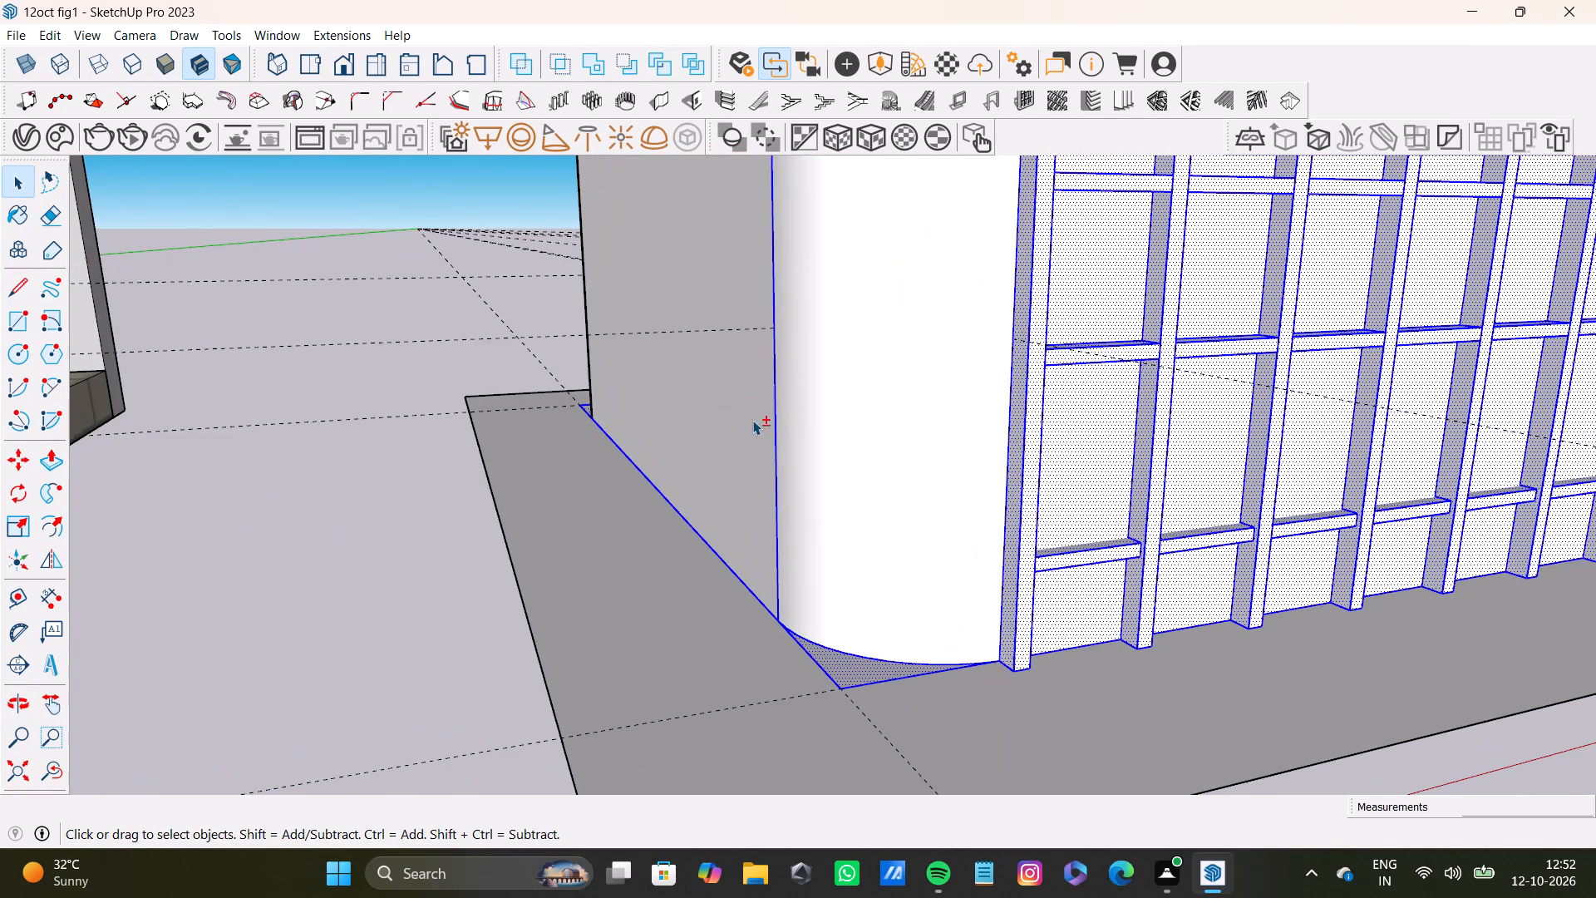
pyautogui.keyDown('shift'); pyautogui.click(777, 459); pyautogui.keyUp('shift')
pyautogui.keyDown('shift'); pyautogui.click(584, 412); pyautogui.keyUp('shift')
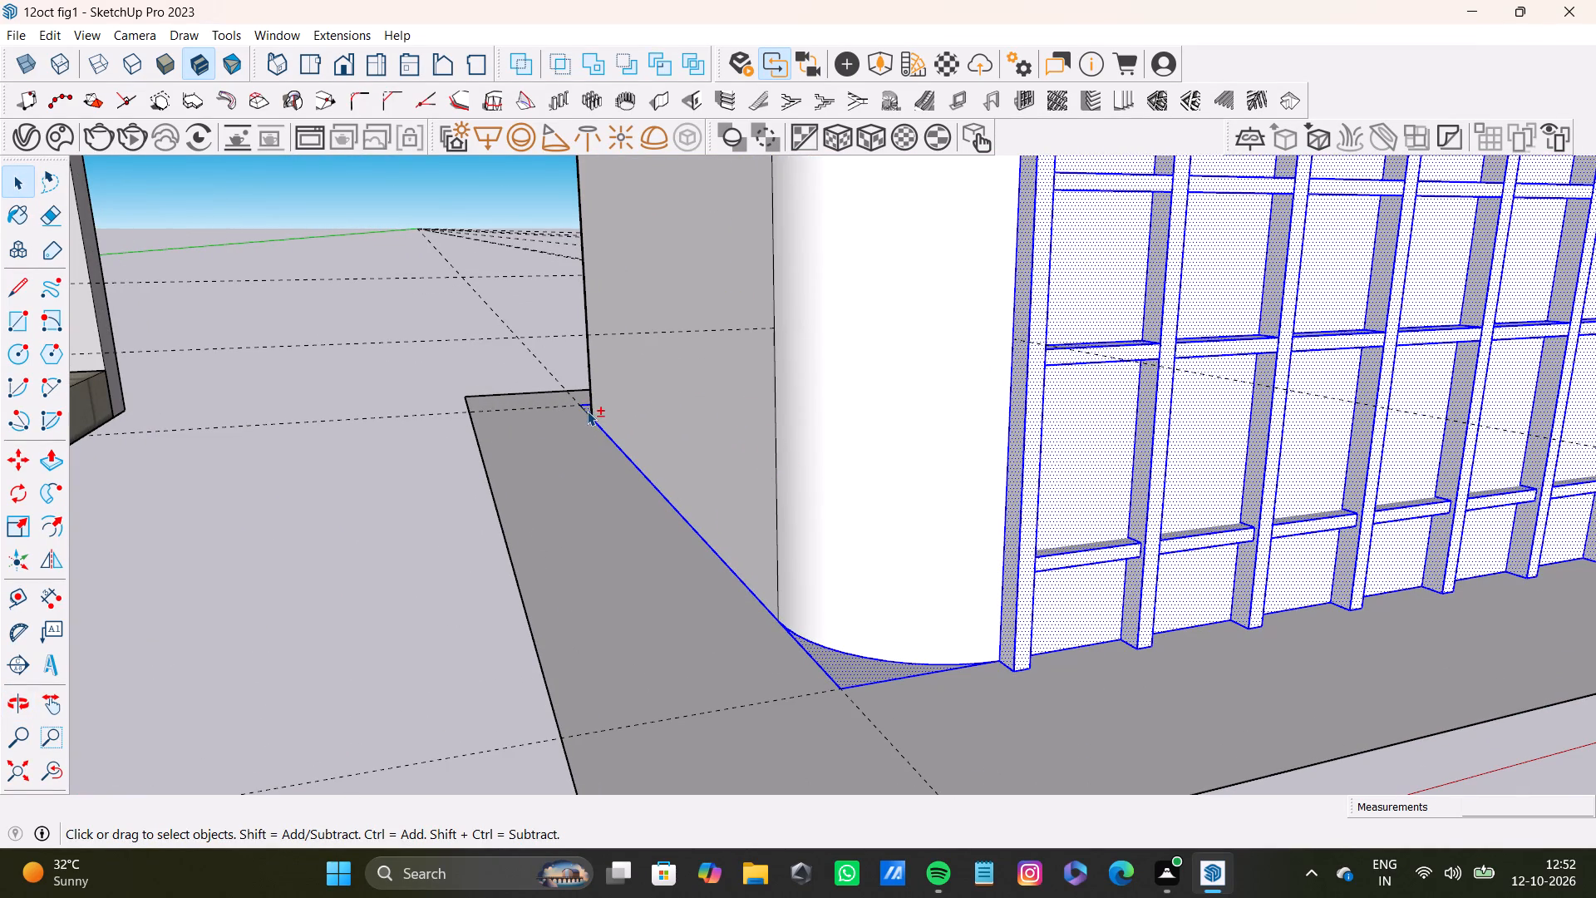
pyautogui.keyDown('shift'); pyautogui.click(584, 405); pyautogui.keyUp('shift')
pyautogui.keyDown('shift'); pyautogui.click(608, 436); pyautogui.keyUp('shift')
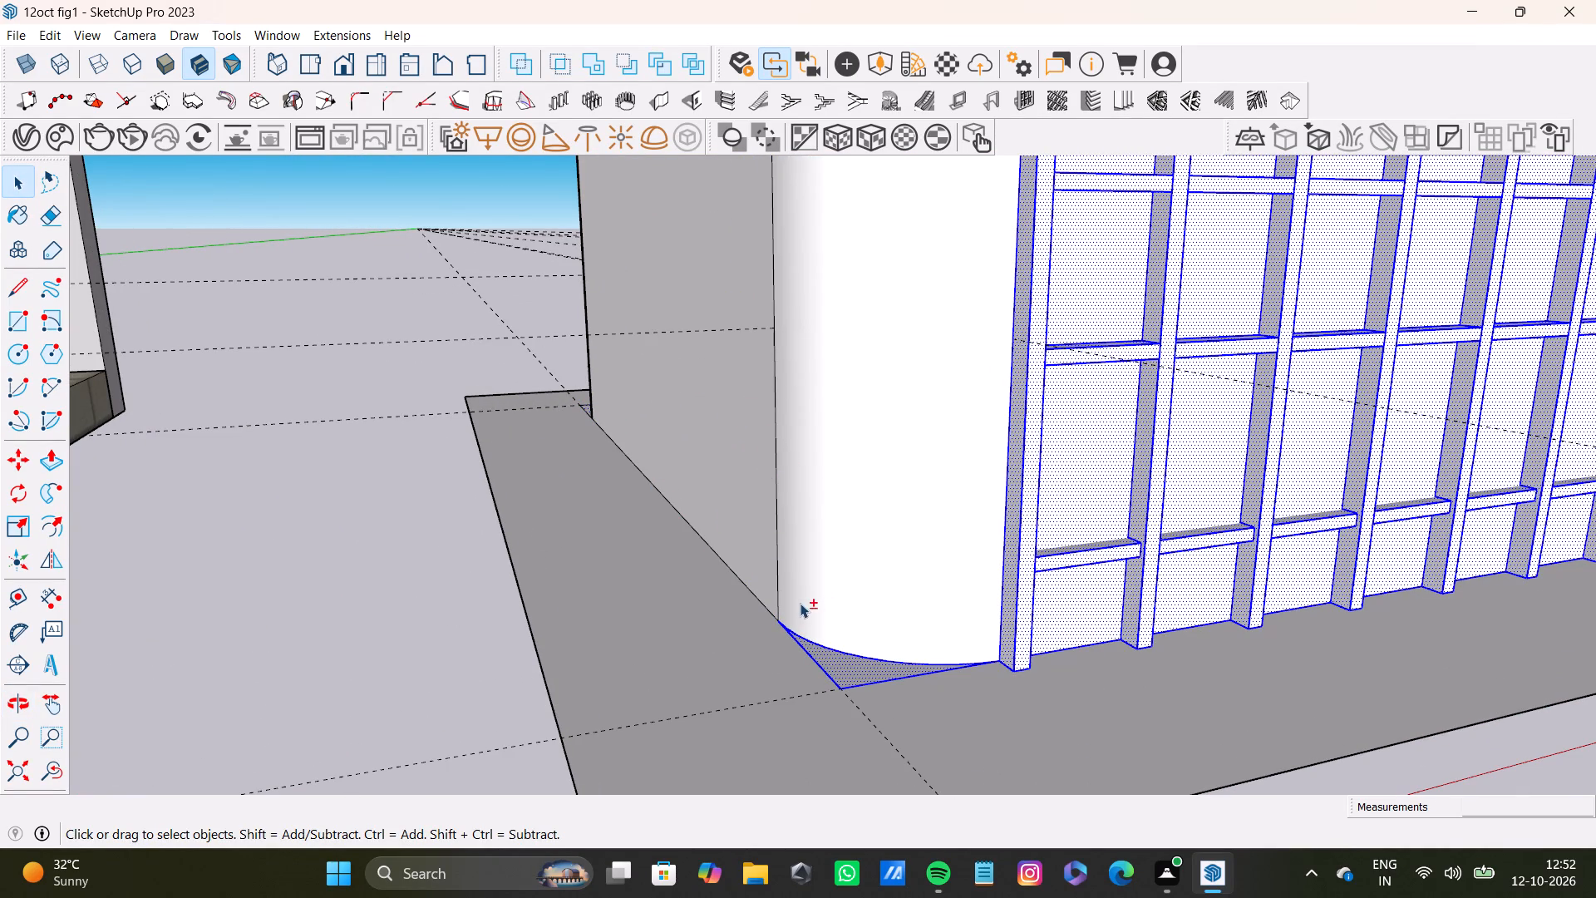
pyautogui.keyDown('shift'); pyautogui.click(815, 643); pyautogui.keyUp('shift')
pyautogui.keyDown('shift'); pyautogui.click(835, 671); pyautogui.keyUp('shift')
pyautogui.keyDown('shift'); pyautogui.click(852, 686); pyautogui.keyUp('shift')
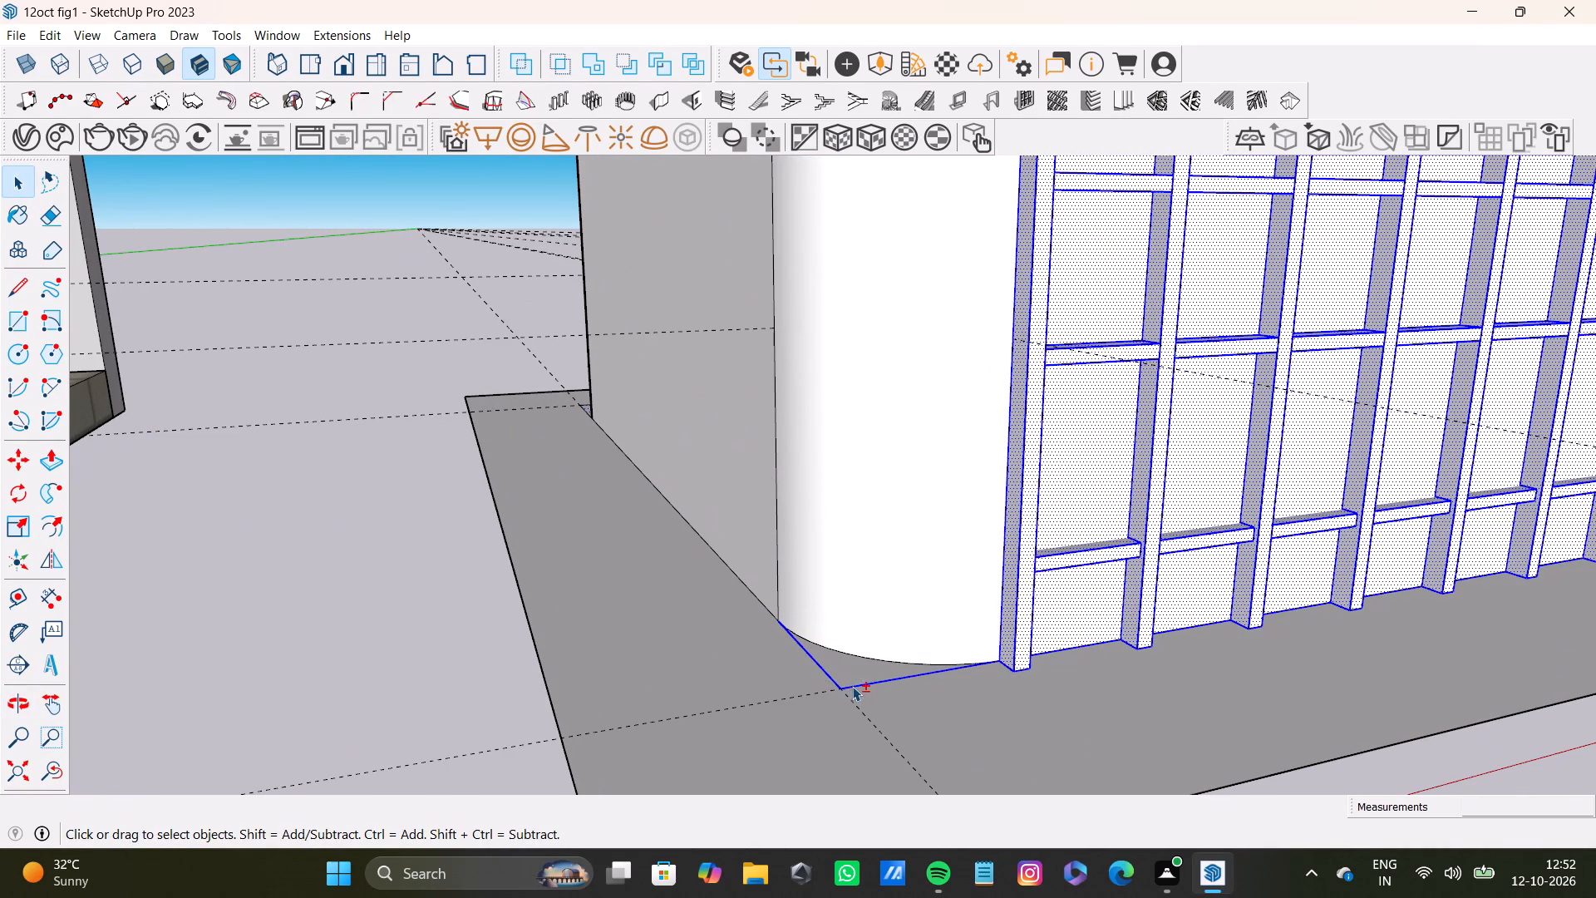
pyautogui.keyDown('shift'); pyautogui.click(837, 683); pyautogui.keyUp('shift')
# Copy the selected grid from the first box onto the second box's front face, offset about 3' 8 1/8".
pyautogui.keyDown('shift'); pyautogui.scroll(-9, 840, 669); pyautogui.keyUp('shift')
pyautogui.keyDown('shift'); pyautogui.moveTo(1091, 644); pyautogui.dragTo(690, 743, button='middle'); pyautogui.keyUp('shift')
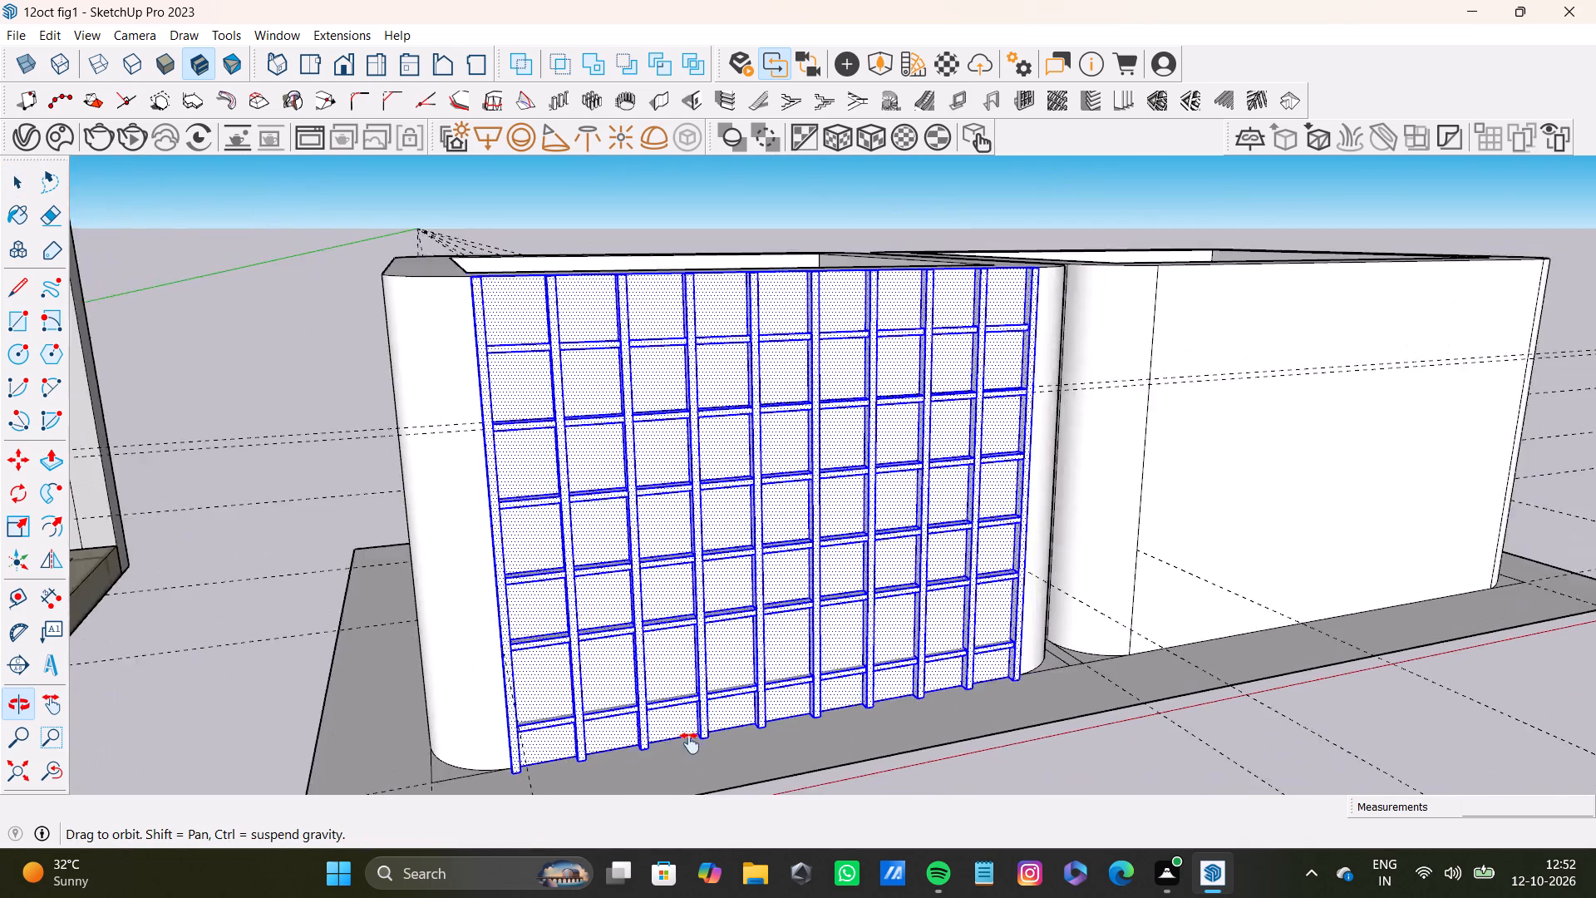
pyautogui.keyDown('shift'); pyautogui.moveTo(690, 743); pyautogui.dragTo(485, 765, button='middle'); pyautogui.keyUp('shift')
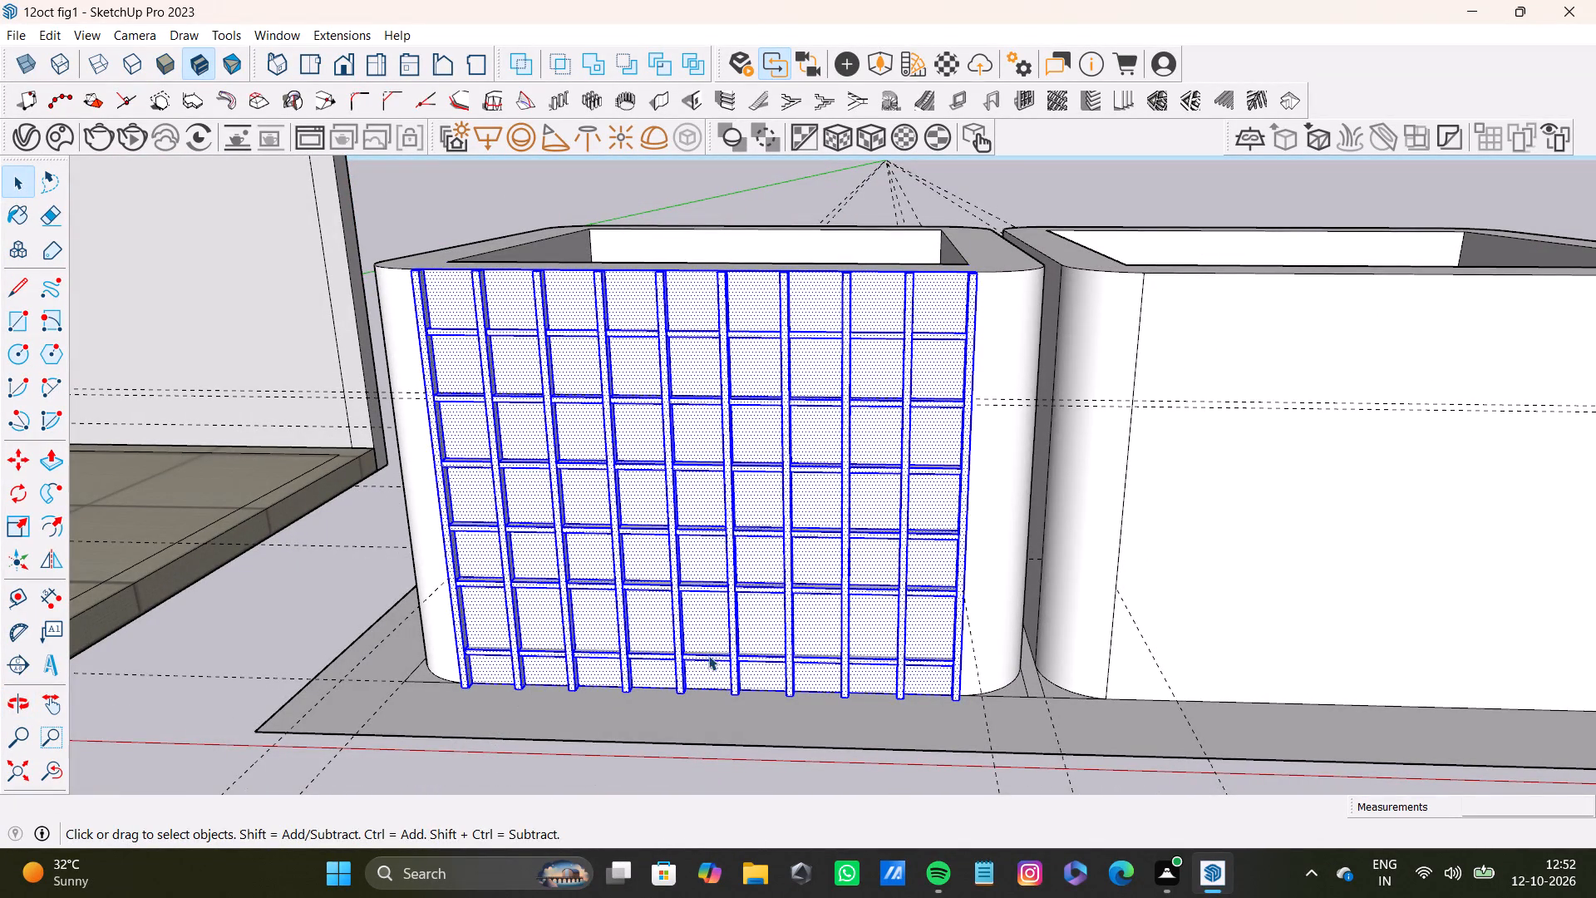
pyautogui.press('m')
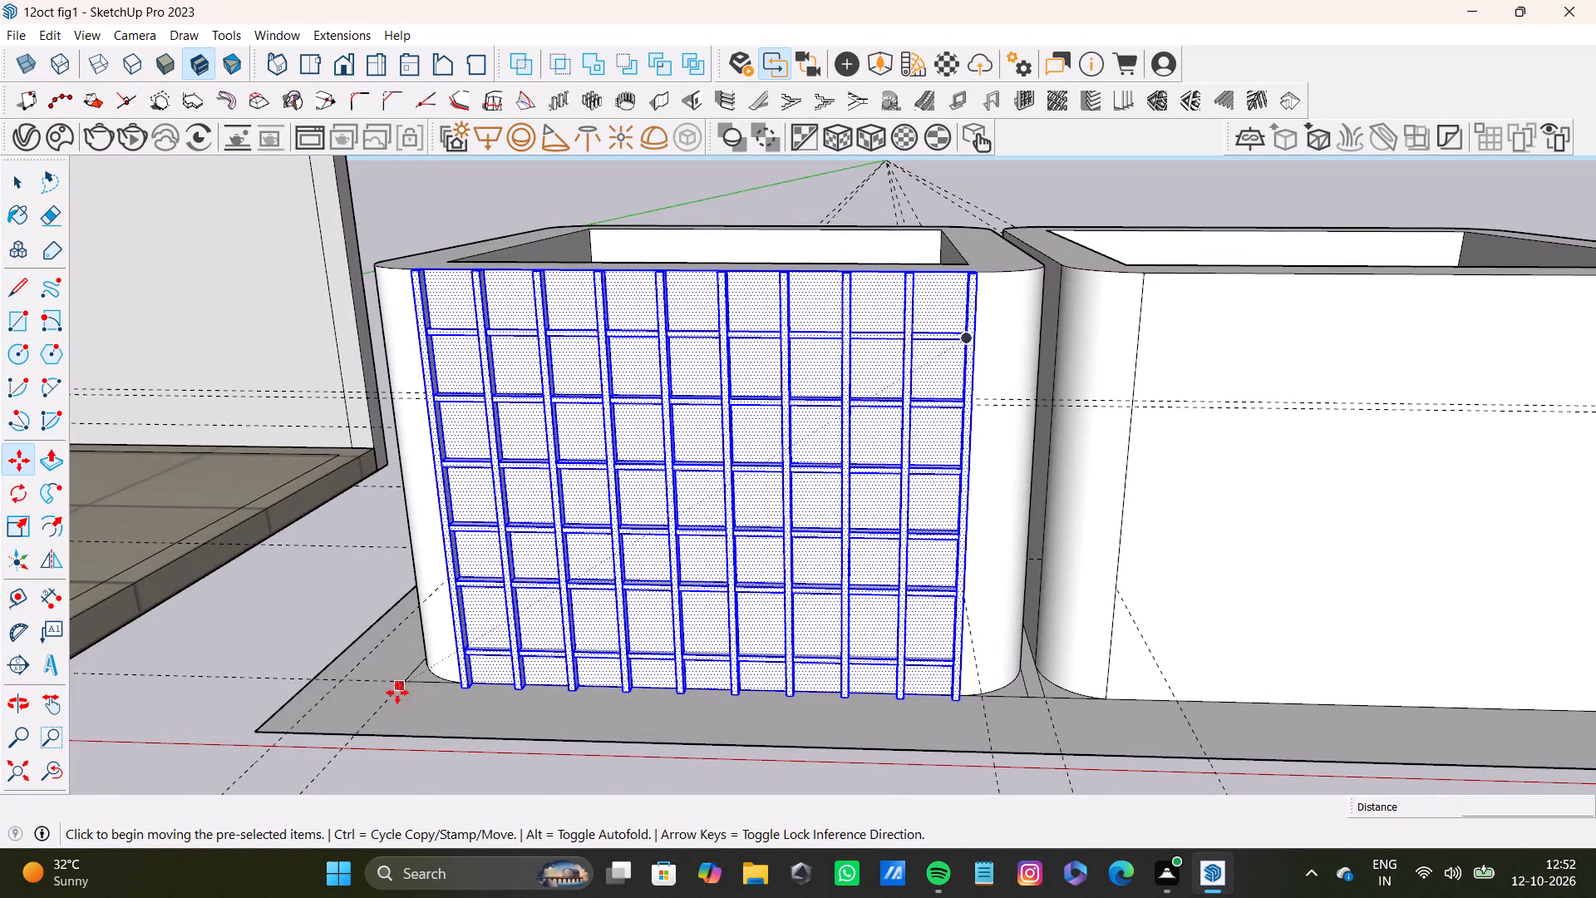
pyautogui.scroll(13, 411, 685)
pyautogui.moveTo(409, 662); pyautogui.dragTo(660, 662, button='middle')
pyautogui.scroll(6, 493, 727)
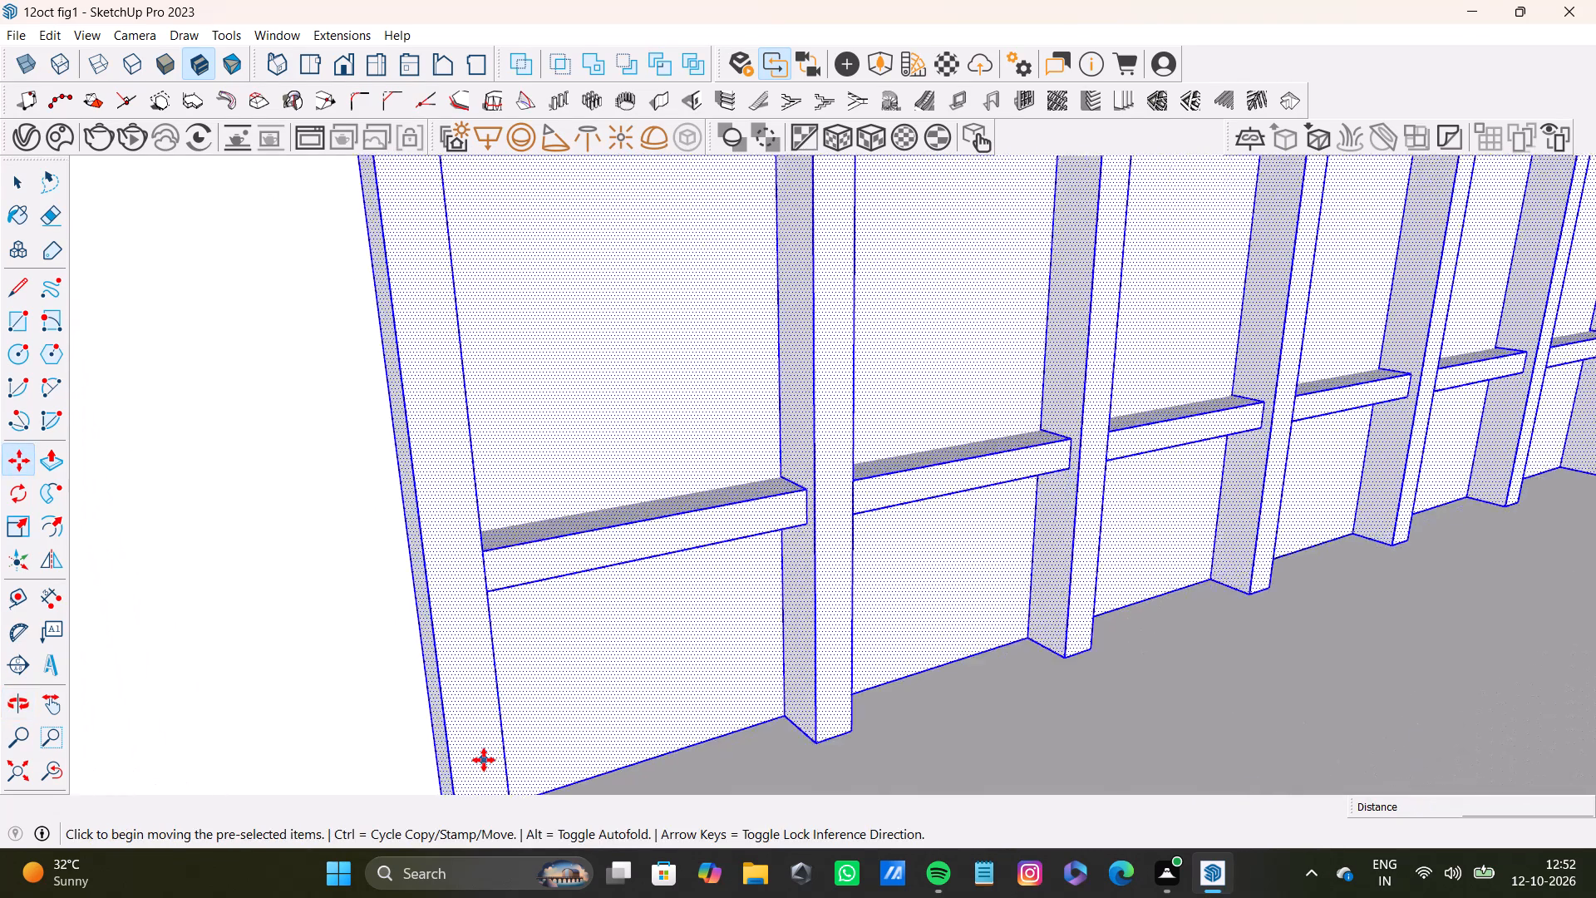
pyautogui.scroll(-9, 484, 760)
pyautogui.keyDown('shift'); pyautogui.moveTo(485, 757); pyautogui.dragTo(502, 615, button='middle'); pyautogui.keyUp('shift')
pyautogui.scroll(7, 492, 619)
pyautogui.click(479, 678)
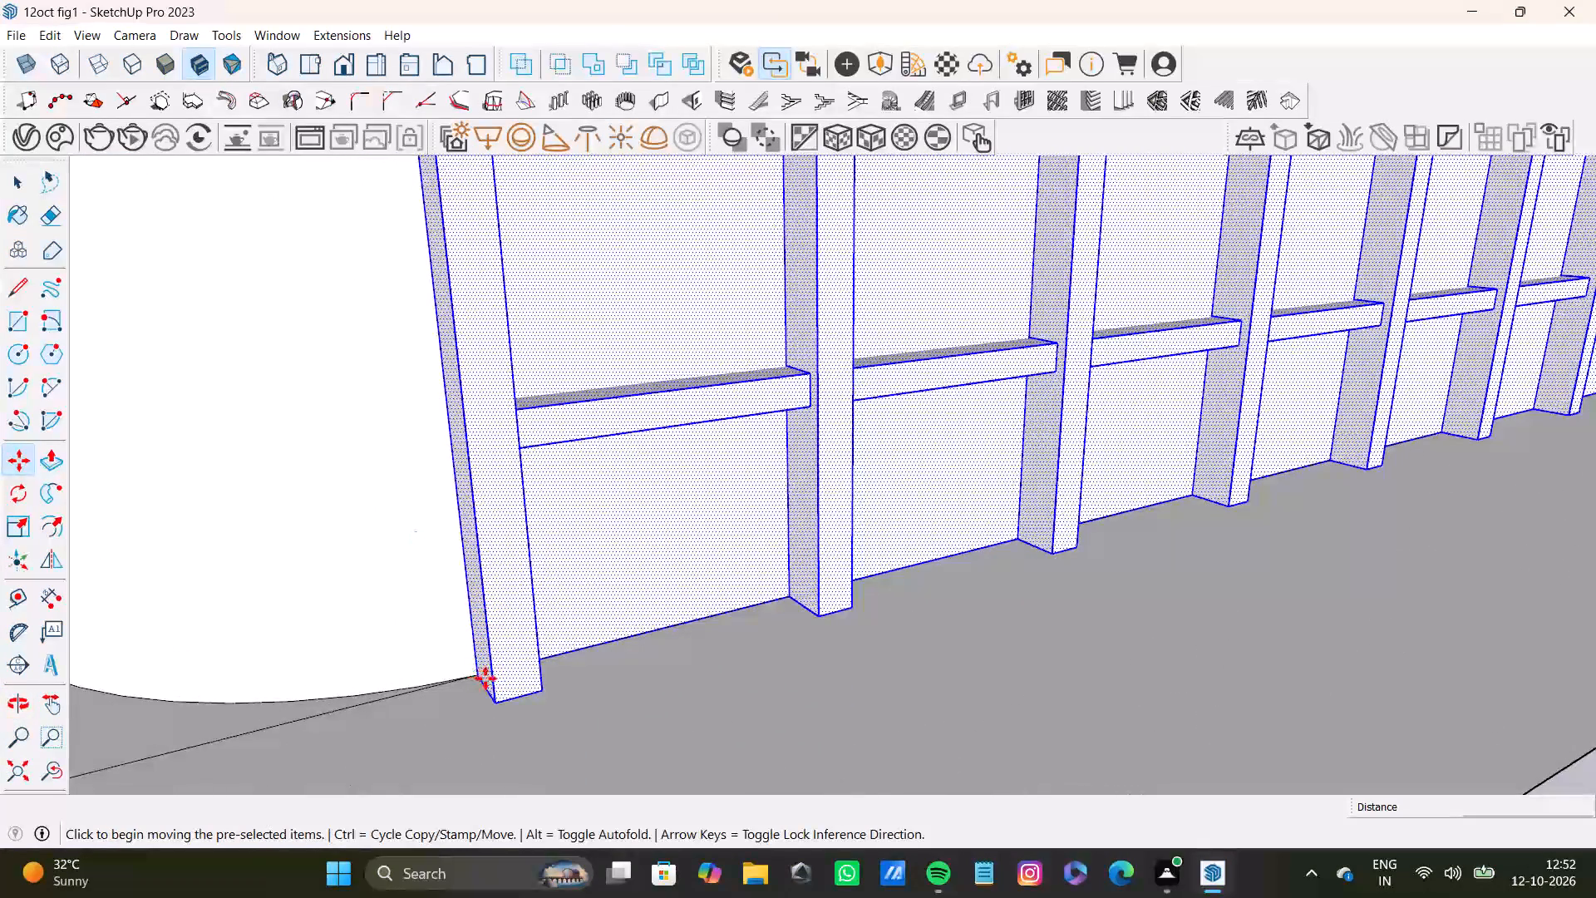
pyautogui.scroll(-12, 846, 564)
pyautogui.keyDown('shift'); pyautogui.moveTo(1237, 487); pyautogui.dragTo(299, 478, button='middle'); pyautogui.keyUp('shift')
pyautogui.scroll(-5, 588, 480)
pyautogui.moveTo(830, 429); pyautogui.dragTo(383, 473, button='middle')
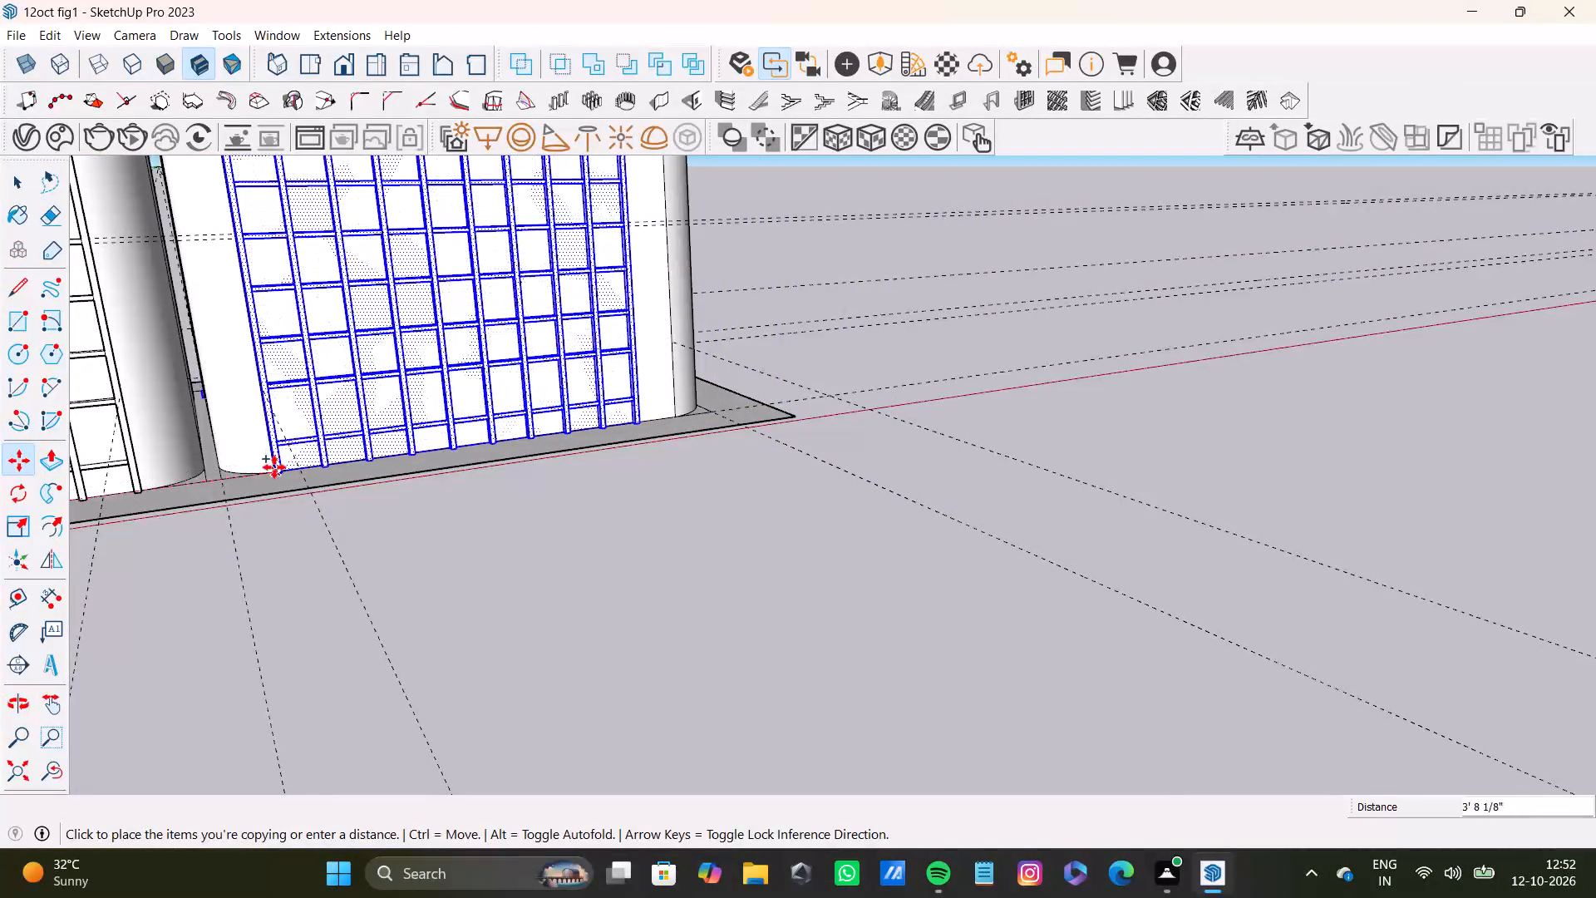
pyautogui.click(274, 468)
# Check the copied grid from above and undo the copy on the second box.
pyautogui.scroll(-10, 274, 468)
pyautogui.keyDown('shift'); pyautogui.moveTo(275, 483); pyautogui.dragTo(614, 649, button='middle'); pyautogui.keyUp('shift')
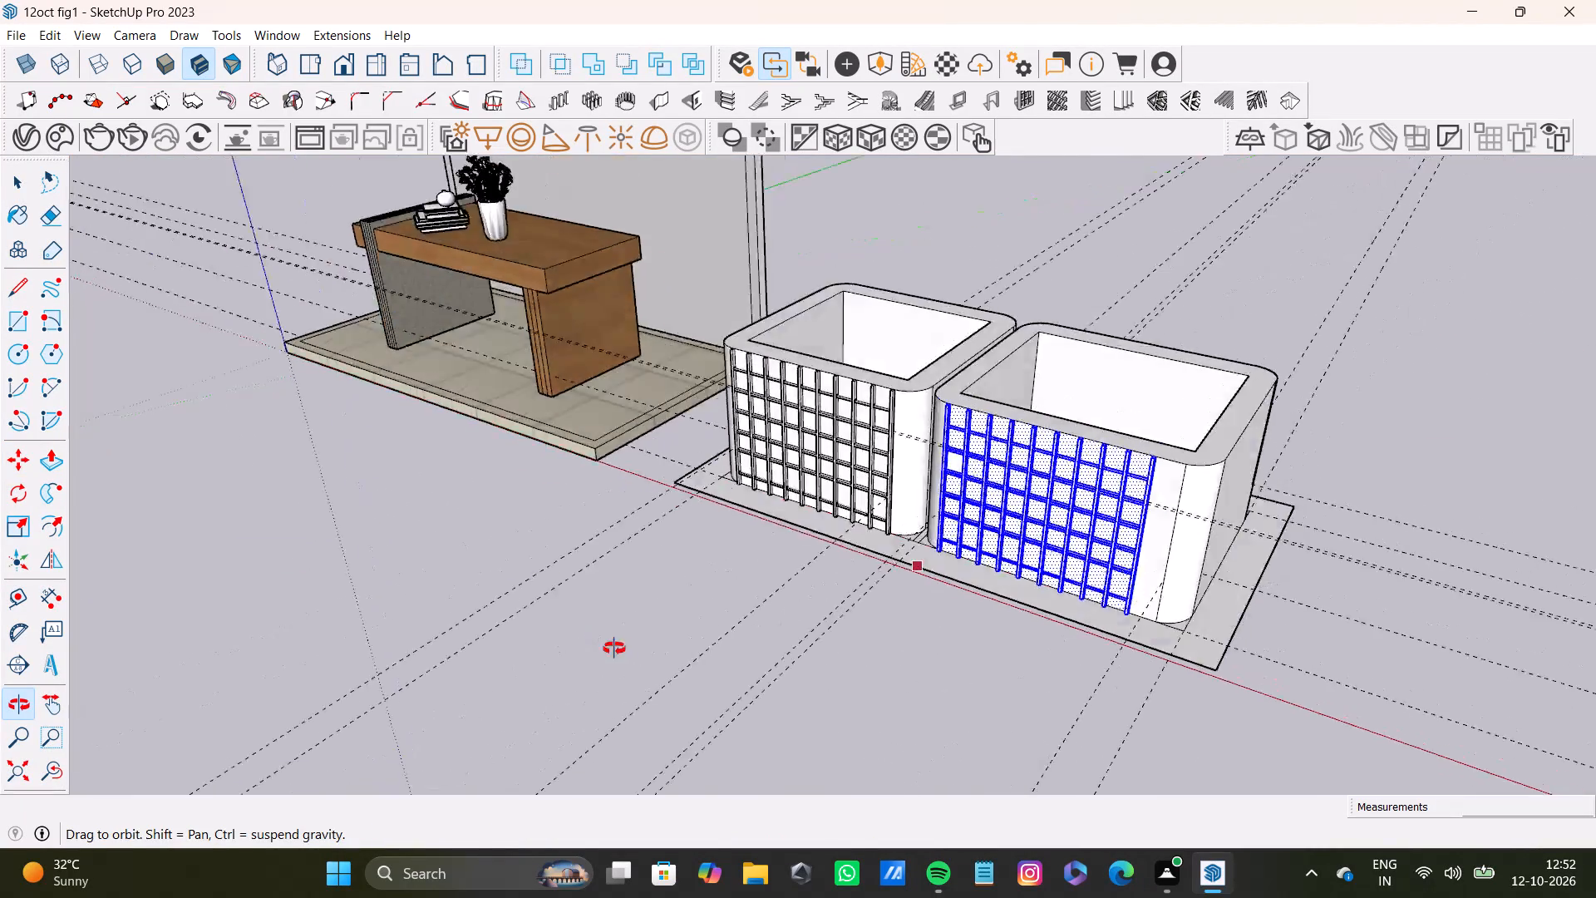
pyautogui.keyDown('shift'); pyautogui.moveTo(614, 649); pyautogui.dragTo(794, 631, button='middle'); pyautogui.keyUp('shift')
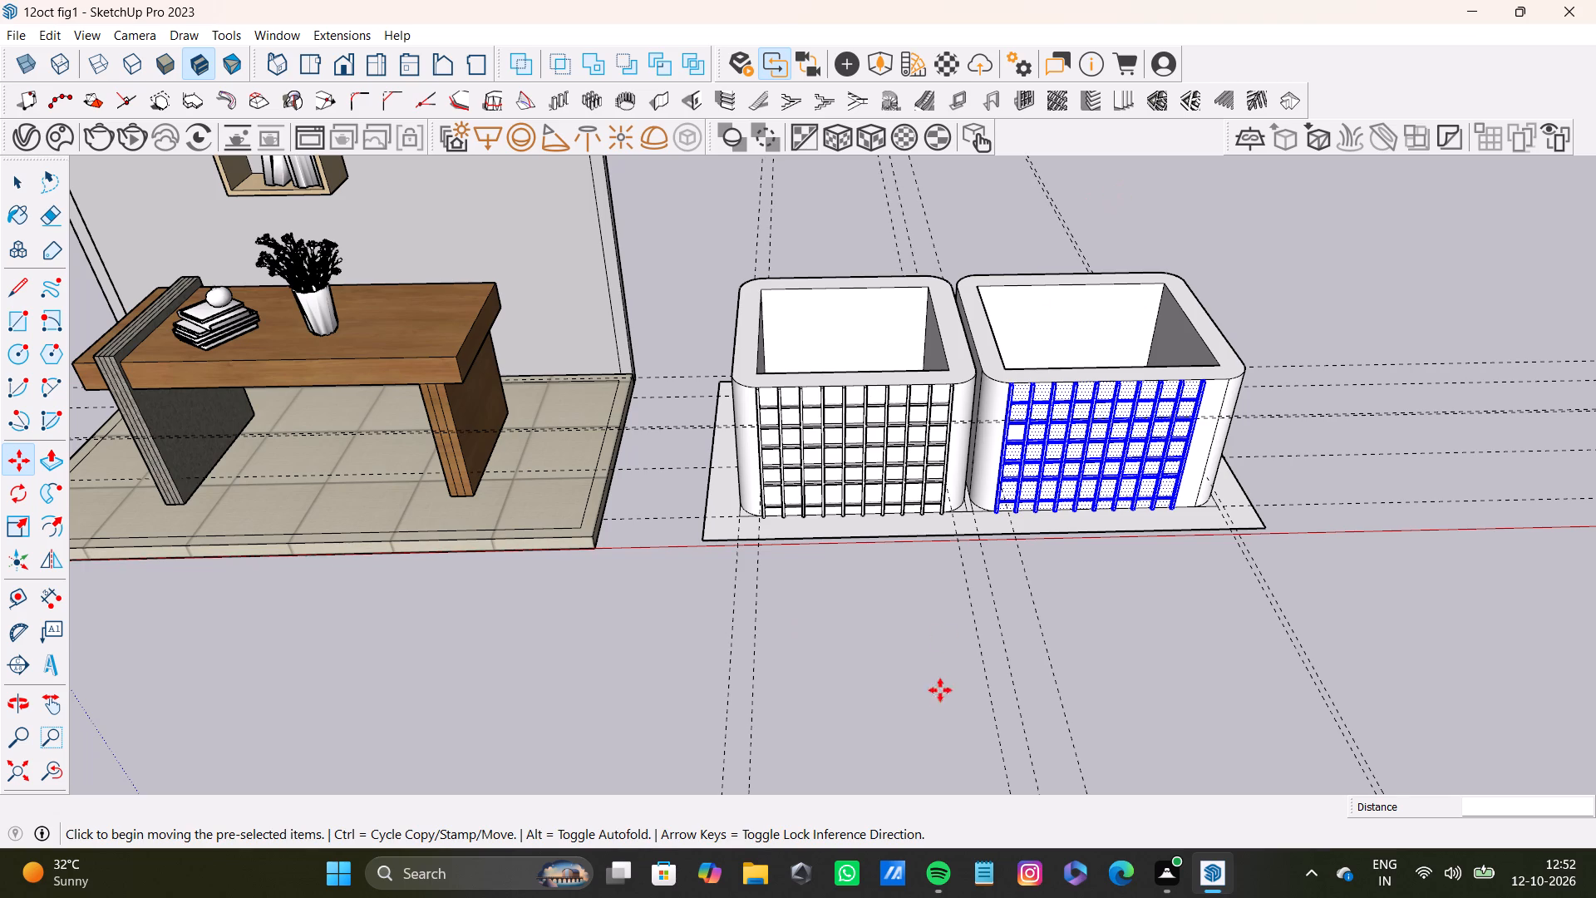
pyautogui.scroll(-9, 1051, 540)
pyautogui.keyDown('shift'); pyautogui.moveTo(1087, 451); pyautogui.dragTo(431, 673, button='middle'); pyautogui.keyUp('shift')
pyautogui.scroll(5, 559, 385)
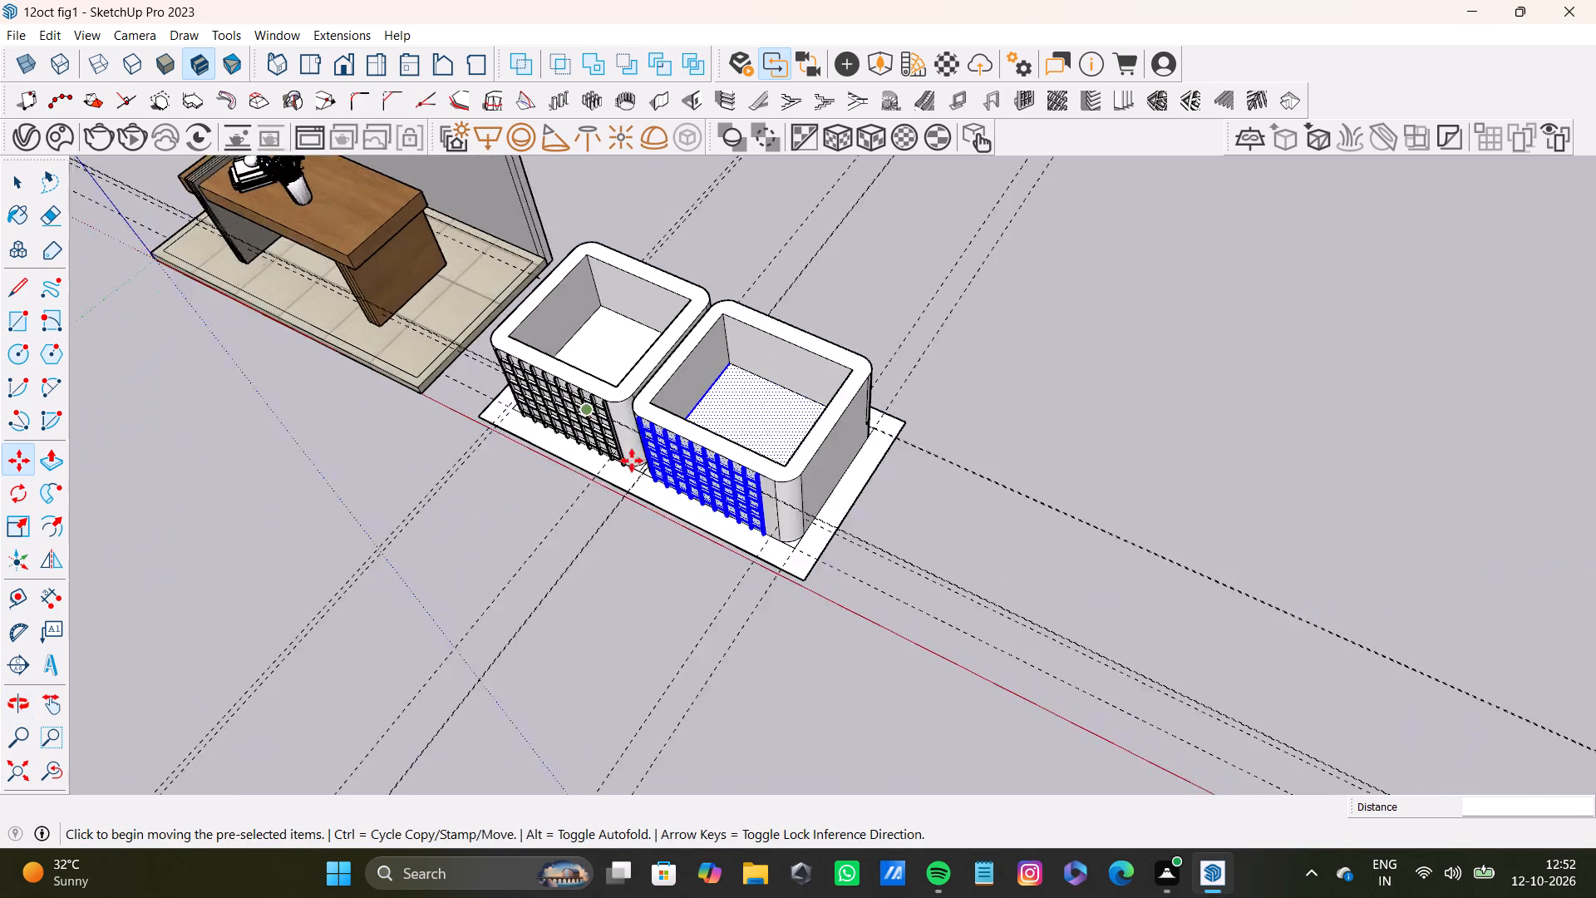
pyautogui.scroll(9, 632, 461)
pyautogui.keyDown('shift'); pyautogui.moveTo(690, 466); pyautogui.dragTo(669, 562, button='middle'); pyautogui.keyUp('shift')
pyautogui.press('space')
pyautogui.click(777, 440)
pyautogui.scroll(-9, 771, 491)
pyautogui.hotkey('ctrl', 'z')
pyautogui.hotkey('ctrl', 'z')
# Select the front and top faces of the lowest horizontal band's three segments nearest the second box.
pyautogui.moveTo(671, 558); pyautogui.dragTo(877, 434, button='middle')
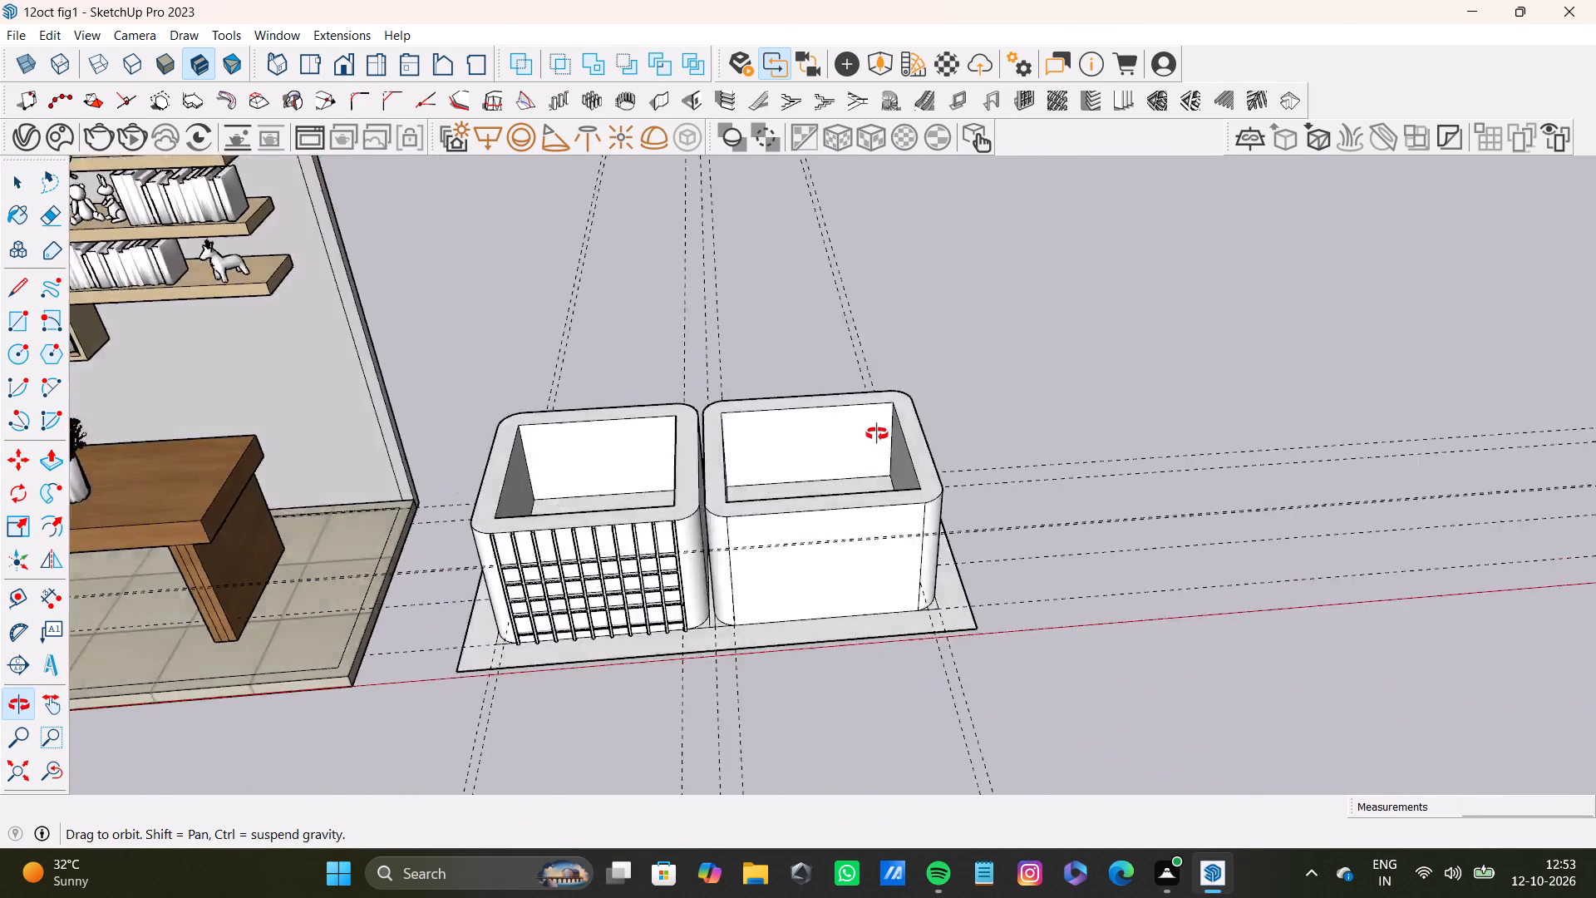
pyautogui.moveTo(877, 434); pyautogui.dragTo(850, 410, button='middle')
pyautogui.scroll(9, 607, 596)
pyautogui.moveTo(938, 640); pyautogui.dragTo(776, 570, button='middle')
pyautogui.scroll(17, 738, 624)
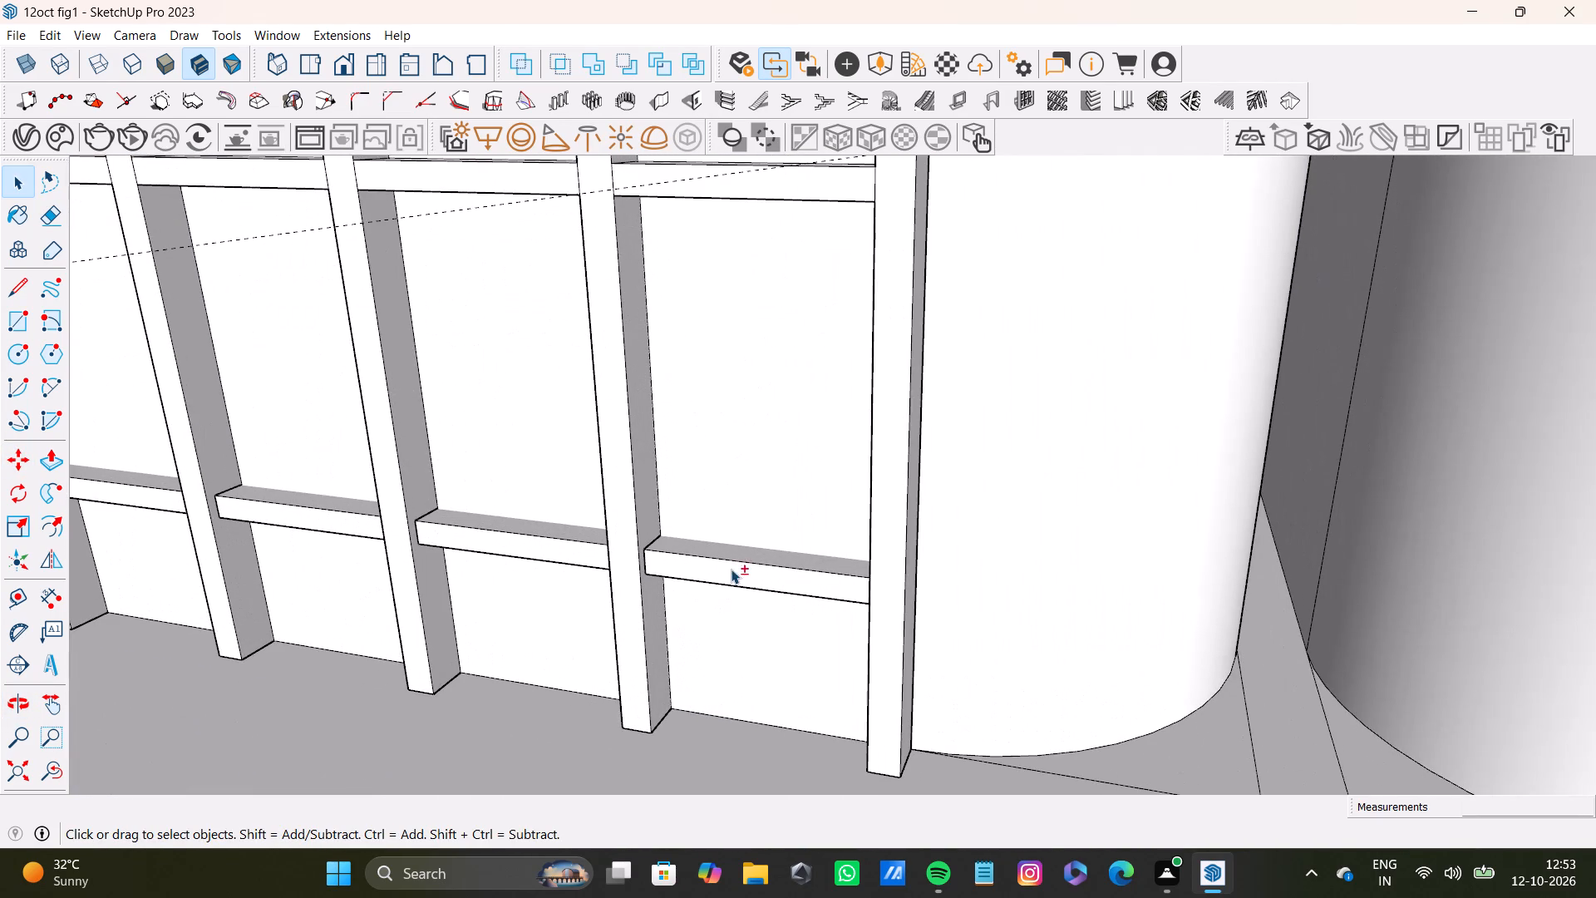
pyautogui.keyDown('shift'); pyautogui.doubleClick(736, 572); pyautogui.keyUp('shift')
pyautogui.keyDown('shift'); pyautogui.doubleClick(588, 547); pyautogui.keyUp('shift')
pyautogui.keyDown('shift'); pyautogui.doubleClick(591, 533); pyautogui.keyUp('shift')
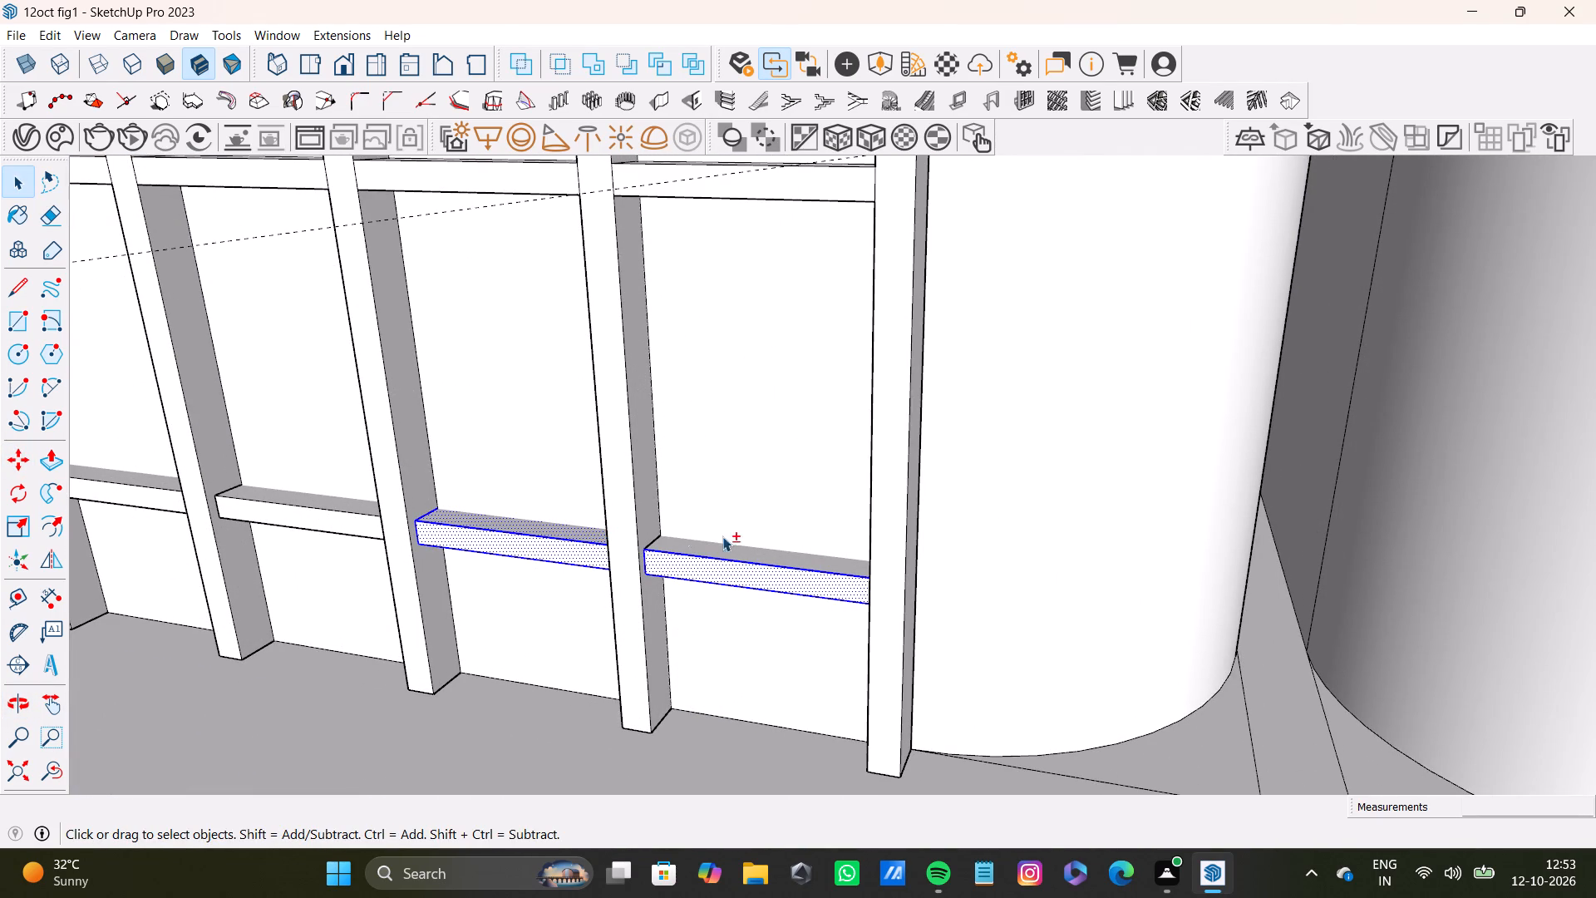
pyautogui.keyDown('shift'); pyautogui.doubleClick(722, 550); pyautogui.keyUp('shift')
pyautogui.keyDown('shift'); pyautogui.doubleClick(348, 529); pyautogui.keyUp('shift')
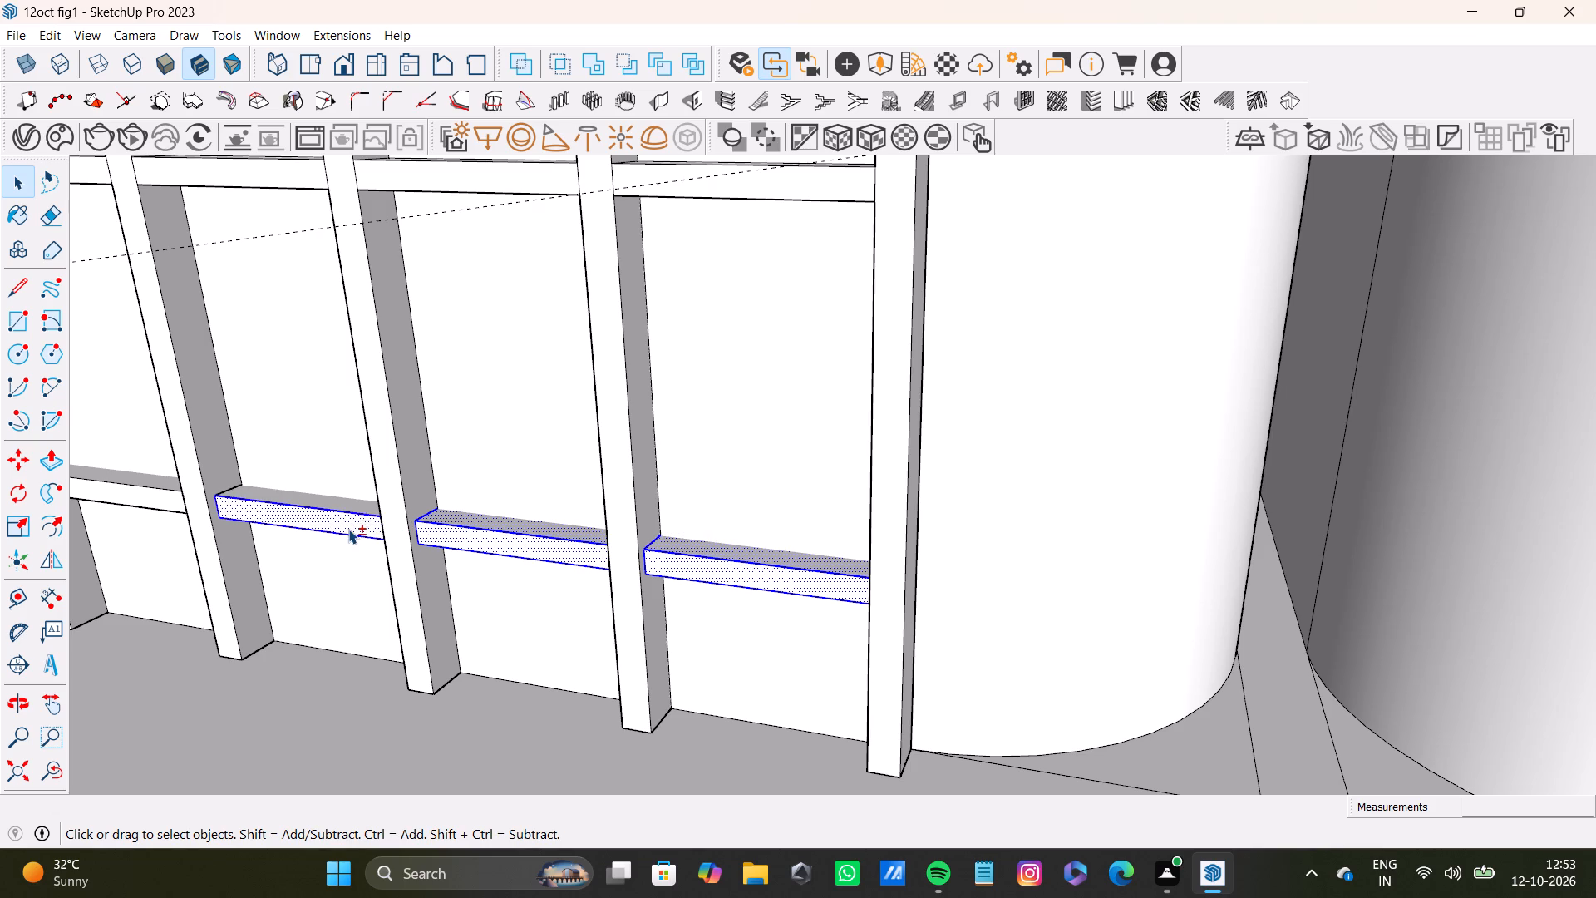
pyautogui.keyDown('shift'); pyautogui.doubleClick(362, 510); pyautogui.keyUp('shift')
# Add the front and top faces of the lowest band's fourth and fifth segments, counted from the second box, to the selection.
pyautogui.keyDown('shift'); pyautogui.moveTo(223, 499); pyautogui.dragTo(704, 516, button='middle'); pyautogui.keyUp('shift')
pyautogui.keyDown('shift'); pyautogui.scroll(3, 558, 528); pyautogui.keyUp('shift')
pyautogui.keyDown('shift'); pyautogui.doubleClick(597, 505); pyautogui.keyUp('shift')
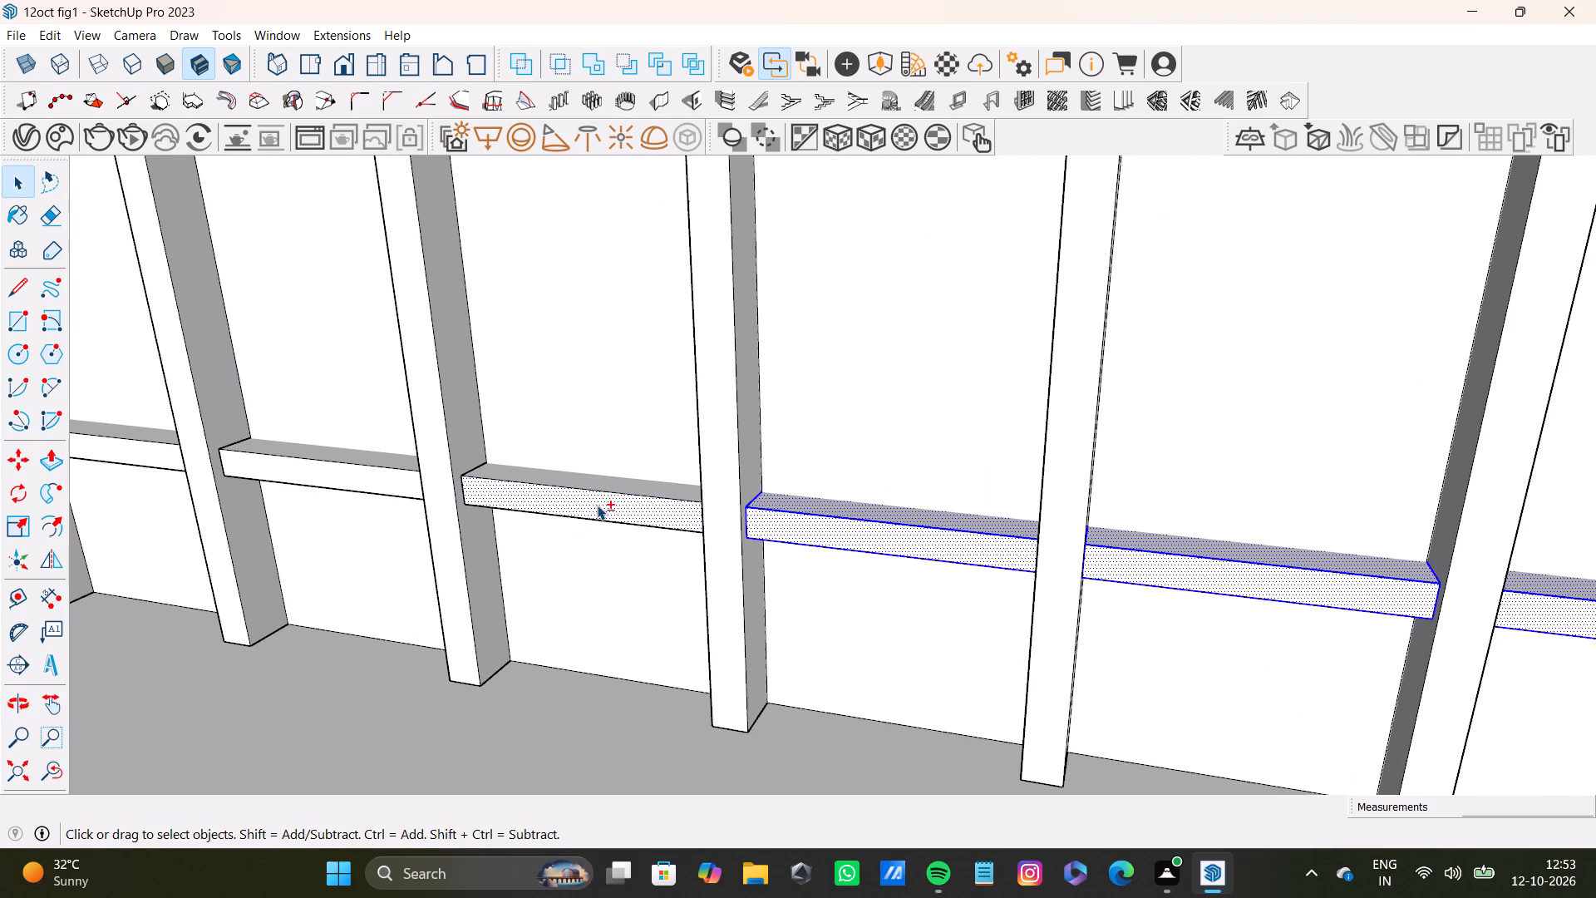
pyautogui.keyDown('shift'); pyautogui.doubleClick(611, 480); pyautogui.keyUp('shift')
pyautogui.keyDown('shift'); pyautogui.doubleClick(381, 476); pyautogui.keyUp('shift')
pyautogui.keyDown('shift'); pyautogui.click(386, 452); pyautogui.keyUp('shift')
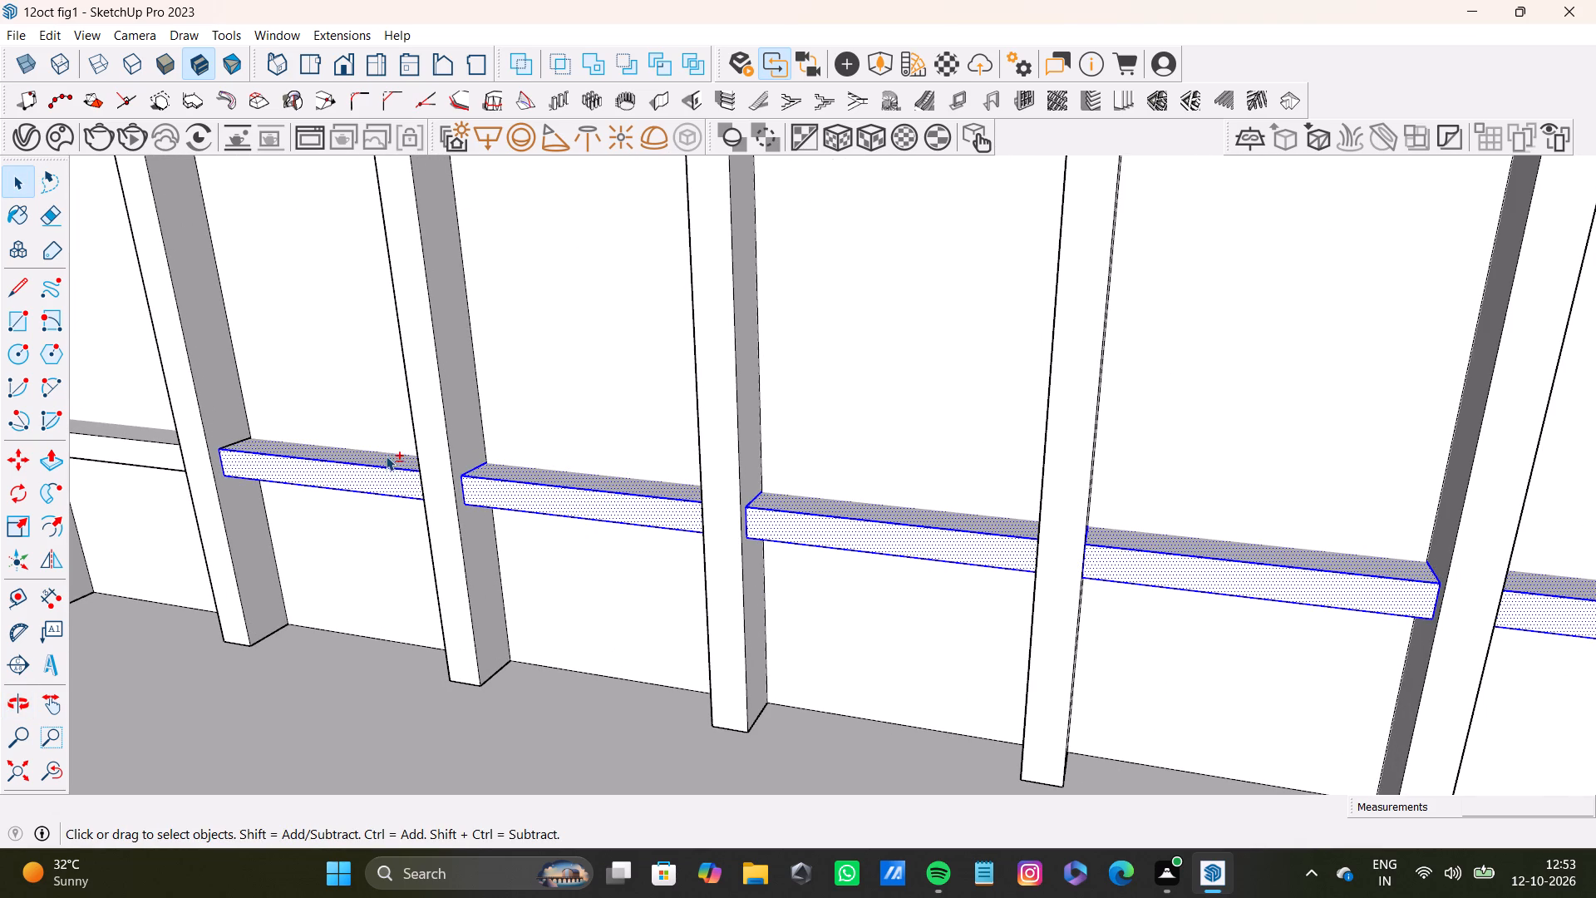
pyautogui.keyDown('shift'); pyautogui.click(384, 458); pyautogui.keyUp('shift')
pyautogui.keyDown('shift'); pyautogui.scroll(-4, 353, 468); pyautogui.keyUp('shift')
pyautogui.keyDown('shift'); pyautogui.scroll(8, 370, 457); pyautogui.keyUp('shift')
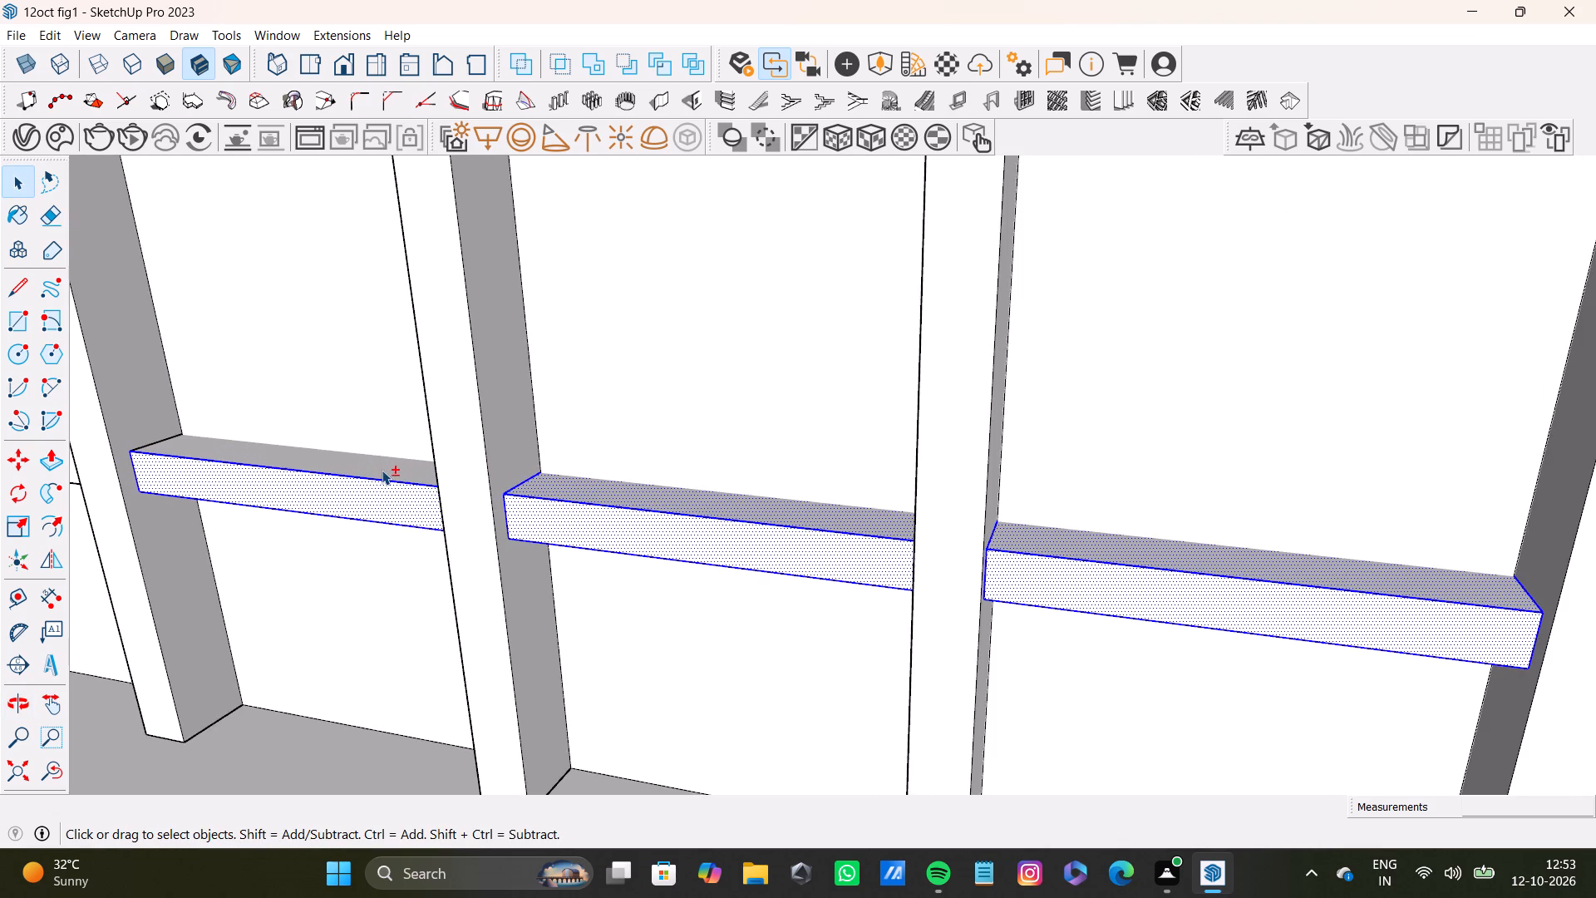
pyautogui.keyDown('shift'); pyautogui.doubleClick(382, 470); pyautogui.keyUp('shift')
# Add the front and top faces of the lowest band's sixth and seventh segments to the selection.
pyautogui.keyDown('shift'); pyautogui.scroll(-3, 382, 471); pyautogui.keyUp('shift')
pyautogui.keyDown('shift'); pyautogui.moveTo(108, 516); pyautogui.dragTo(694, 498, button='middle'); pyautogui.keyUp('shift')
pyautogui.keyDown('shift'); pyautogui.scroll(3, 644, 415); pyautogui.keyUp('shift')
pyautogui.keyDown('shift'); pyautogui.doubleClick(673, 437); pyautogui.keyUp('shift')
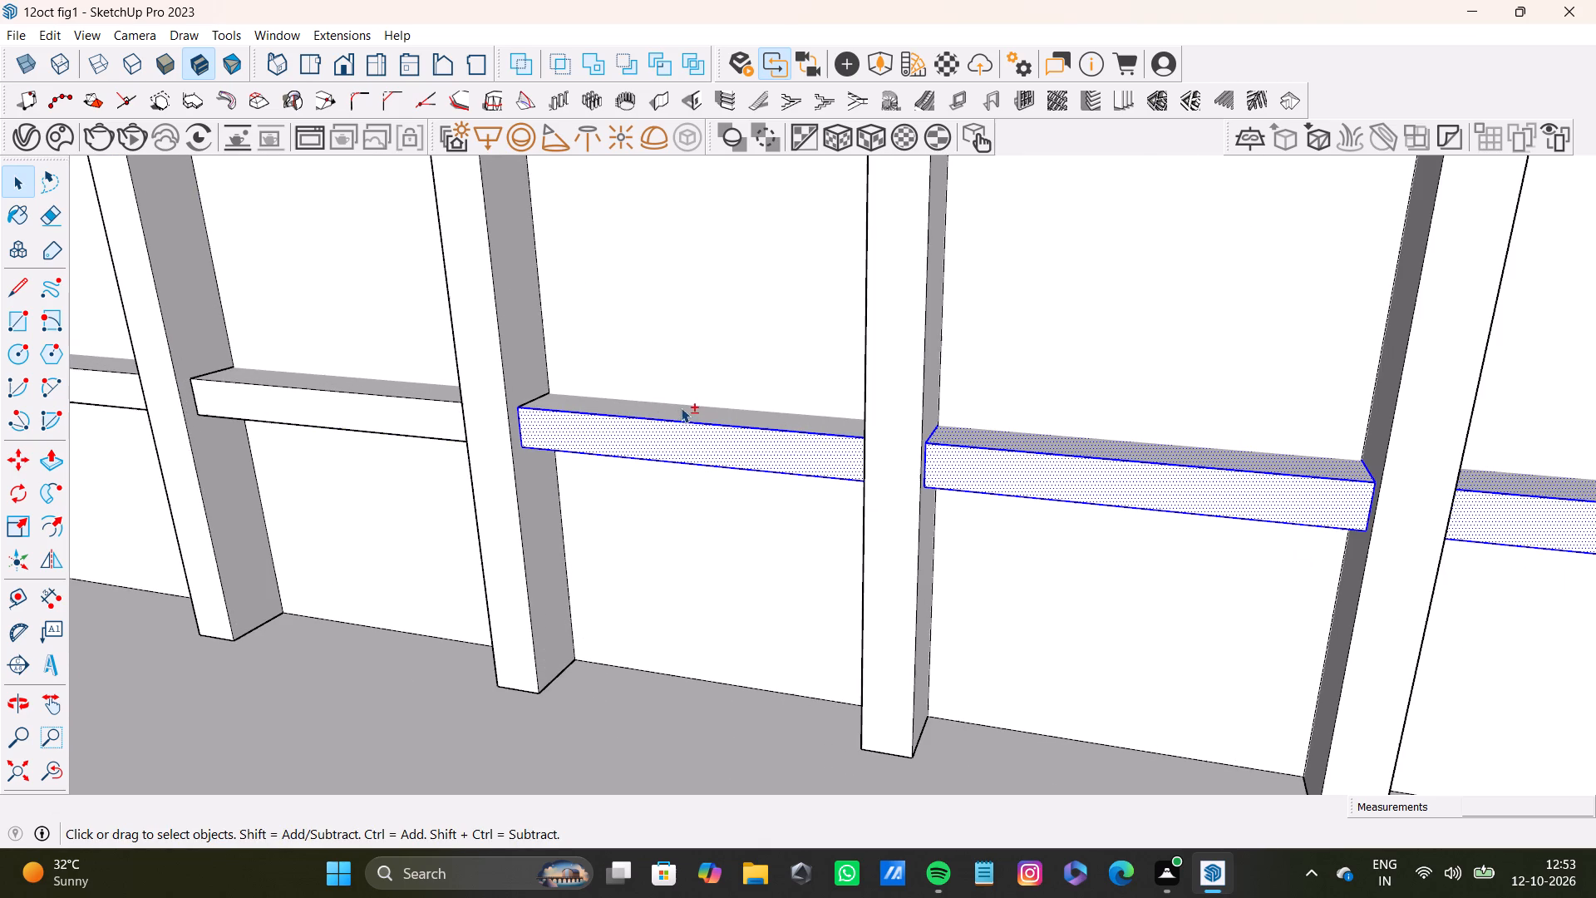
pyautogui.keyDown('shift'); pyautogui.doubleClick(681, 407); pyautogui.keyUp('shift')
pyautogui.keyDown('shift'); pyautogui.doubleClick(372, 385); pyautogui.keyUp('shift')
pyautogui.keyDown('shift'); pyautogui.doubleClick(373, 400); pyautogui.keyUp('shift')
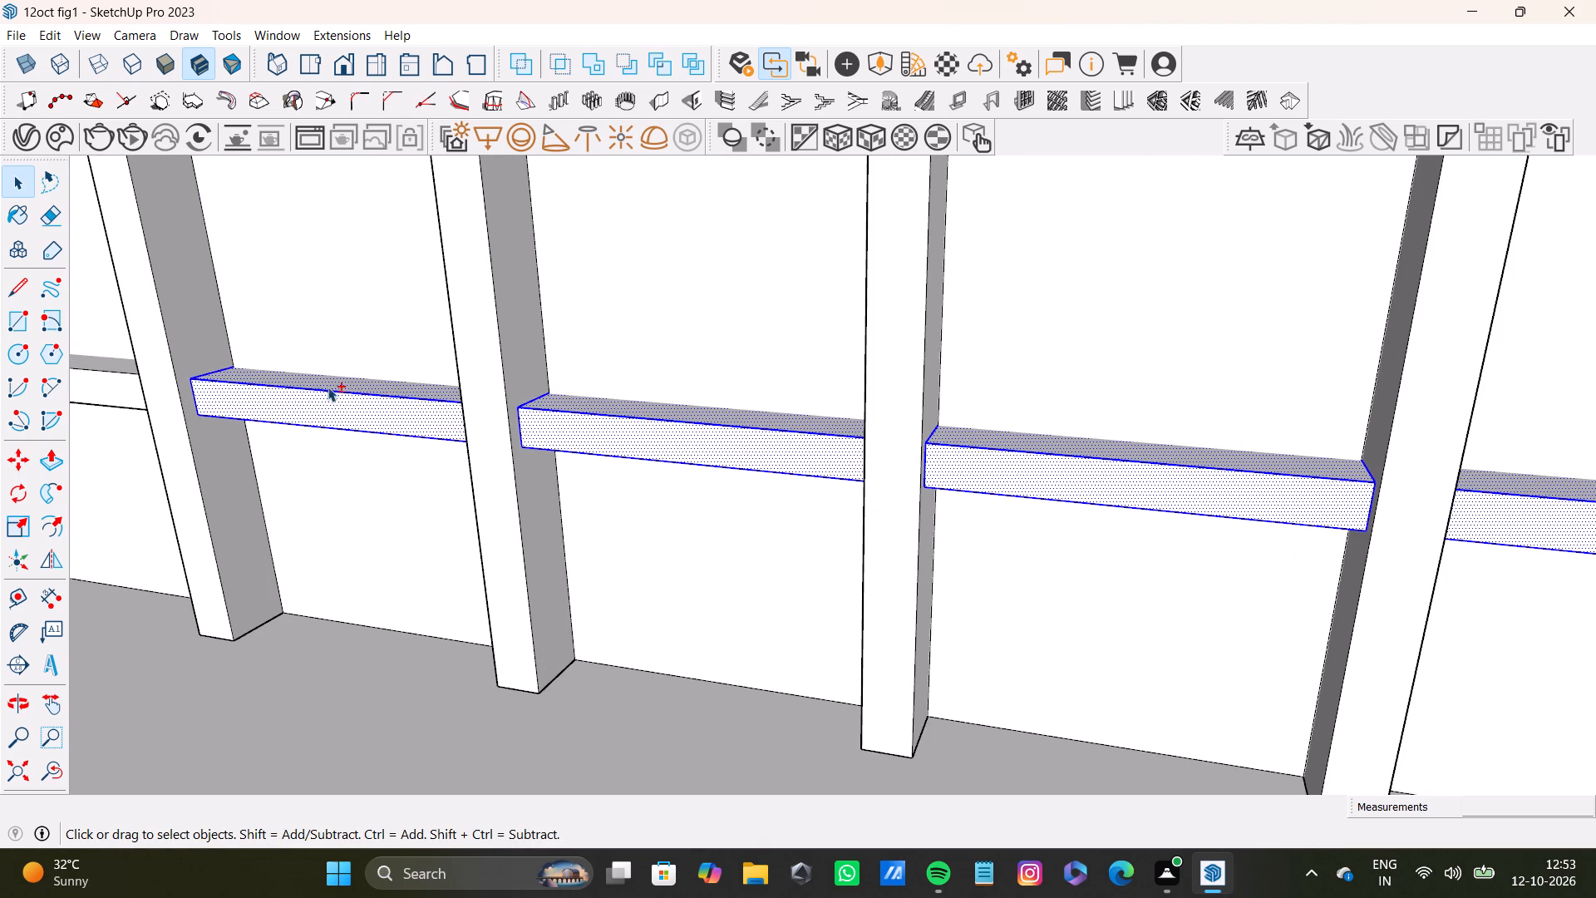
# Add the front and top faces of the lowest band's last two segments at the desk-side end to the selection.
pyautogui.keyDown('shift'); pyautogui.moveTo(326, 387); pyautogui.dragTo(611, 412, button='middle'); pyautogui.keyUp('shift')
pyautogui.keyDown('shift'); pyautogui.scroll(2, 340, 397); pyautogui.keyUp('shift')
pyautogui.keyDown('shift'); pyautogui.doubleClick(365, 383); pyautogui.keyUp('shift')
pyautogui.keyDown('shift'); pyautogui.doubleClick(357, 405); pyautogui.keyUp('shift')
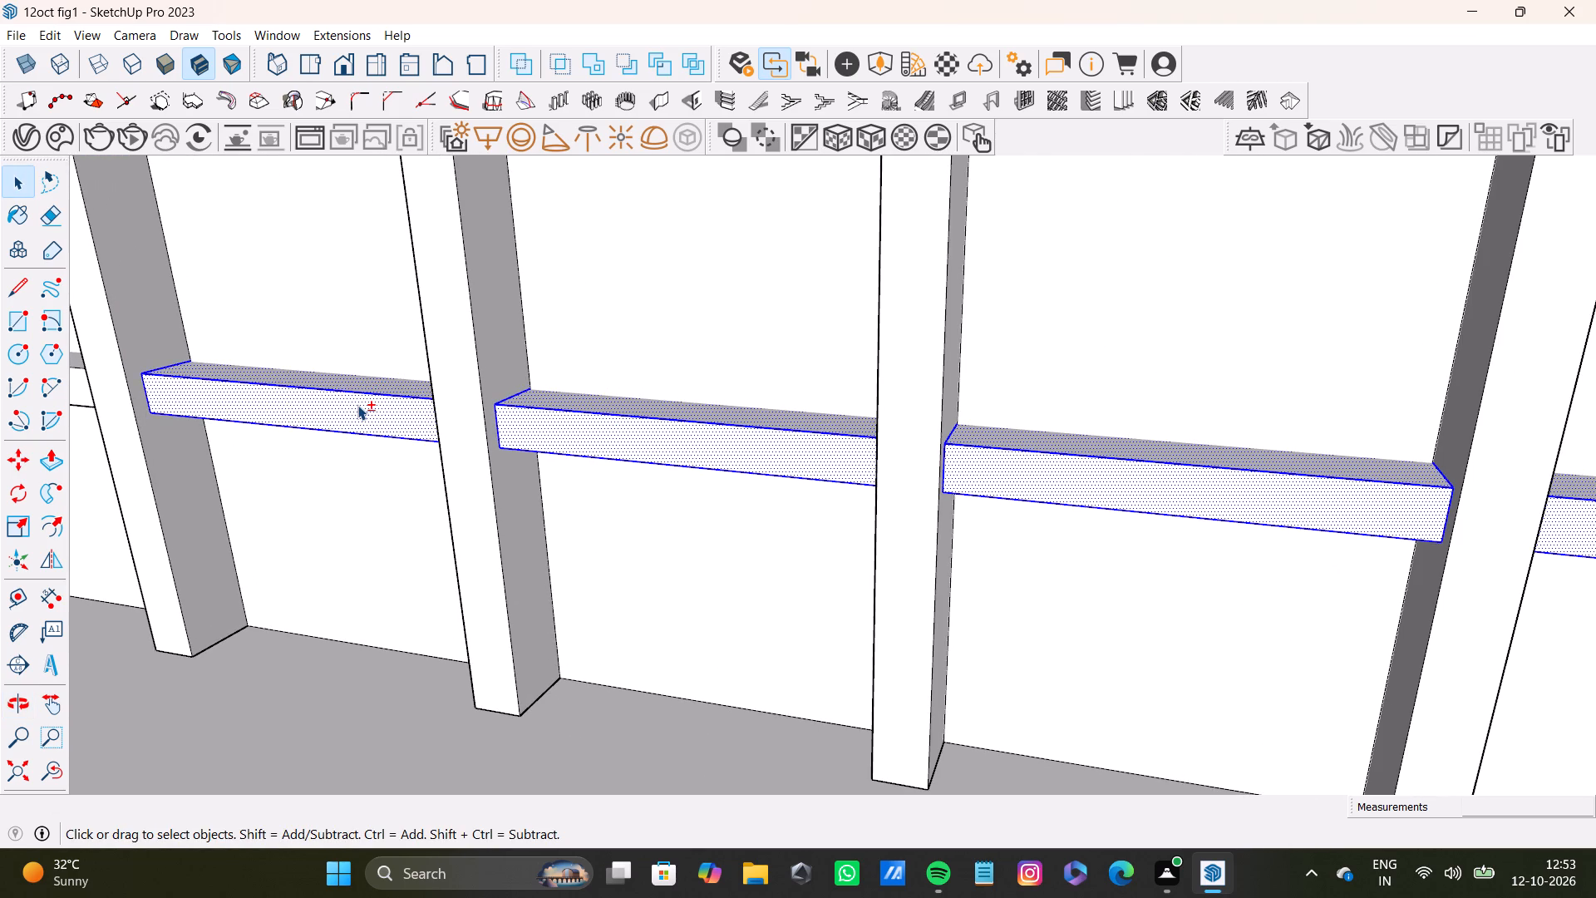
pyautogui.keyDown('shift'); pyautogui.scroll(1, 358, 402); pyautogui.keyUp('shift')
pyautogui.keyDown('shift'); pyautogui.scroll(-4, 358, 400); pyautogui.keyUp('shift')
pyautogui.keyDown('shift'); pyautogui.moveTo(367, 398); pyautogui.dragTo(845, 427, button='middle'); pyautogui.keyUp('shift')
pyautogui.keyDown('shift'); pyautogui.scroll(7, 638, 407); pyautogui.keyUp('shift')
pyautogui.keyDown('shift'); pyautogui.doubleClick(523, 385); pyautogui.keyUp('shift')
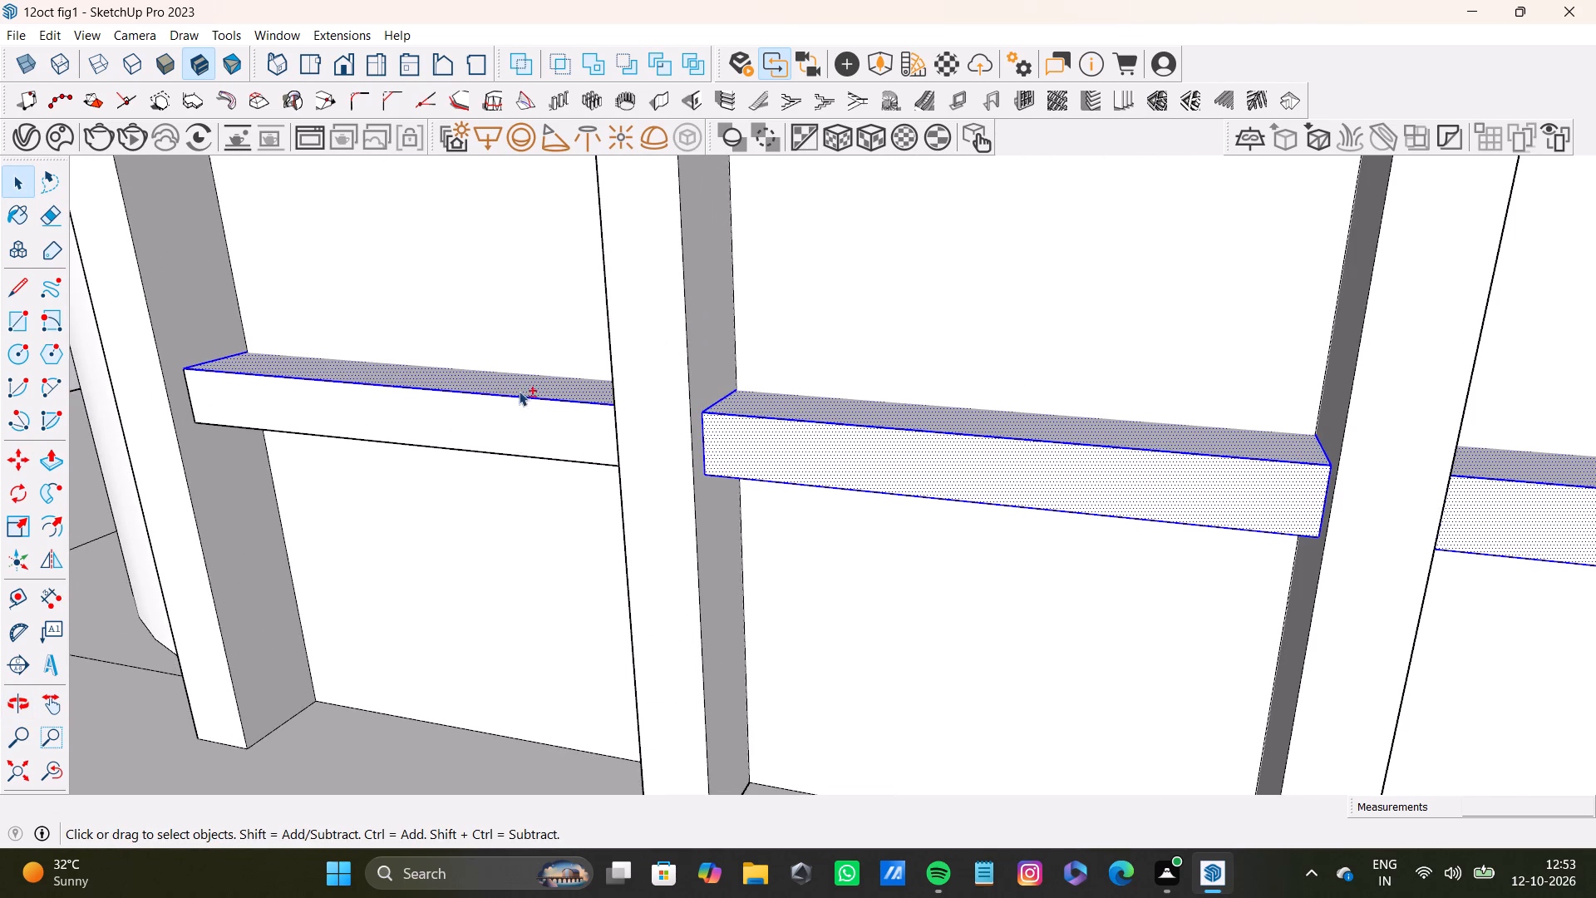
pyautogui.keyDown('shift'); pyautogui.doubleClick(521, 428); pyautogui.keyUp('shift')
pyautogui.keyDown('shift'); pyautogui.scroll(-16, 521, 428); pyautogui.keyUp('shift')
pyautogui.keyDown('shift'); pyautogui.scroll(1, 525, 427); pyautogui.keyUp('shift')
pyautogui.keyDown('shift'); pyautogui.scroll(-10, 525, 427); pyautogui.keyUp('shift')
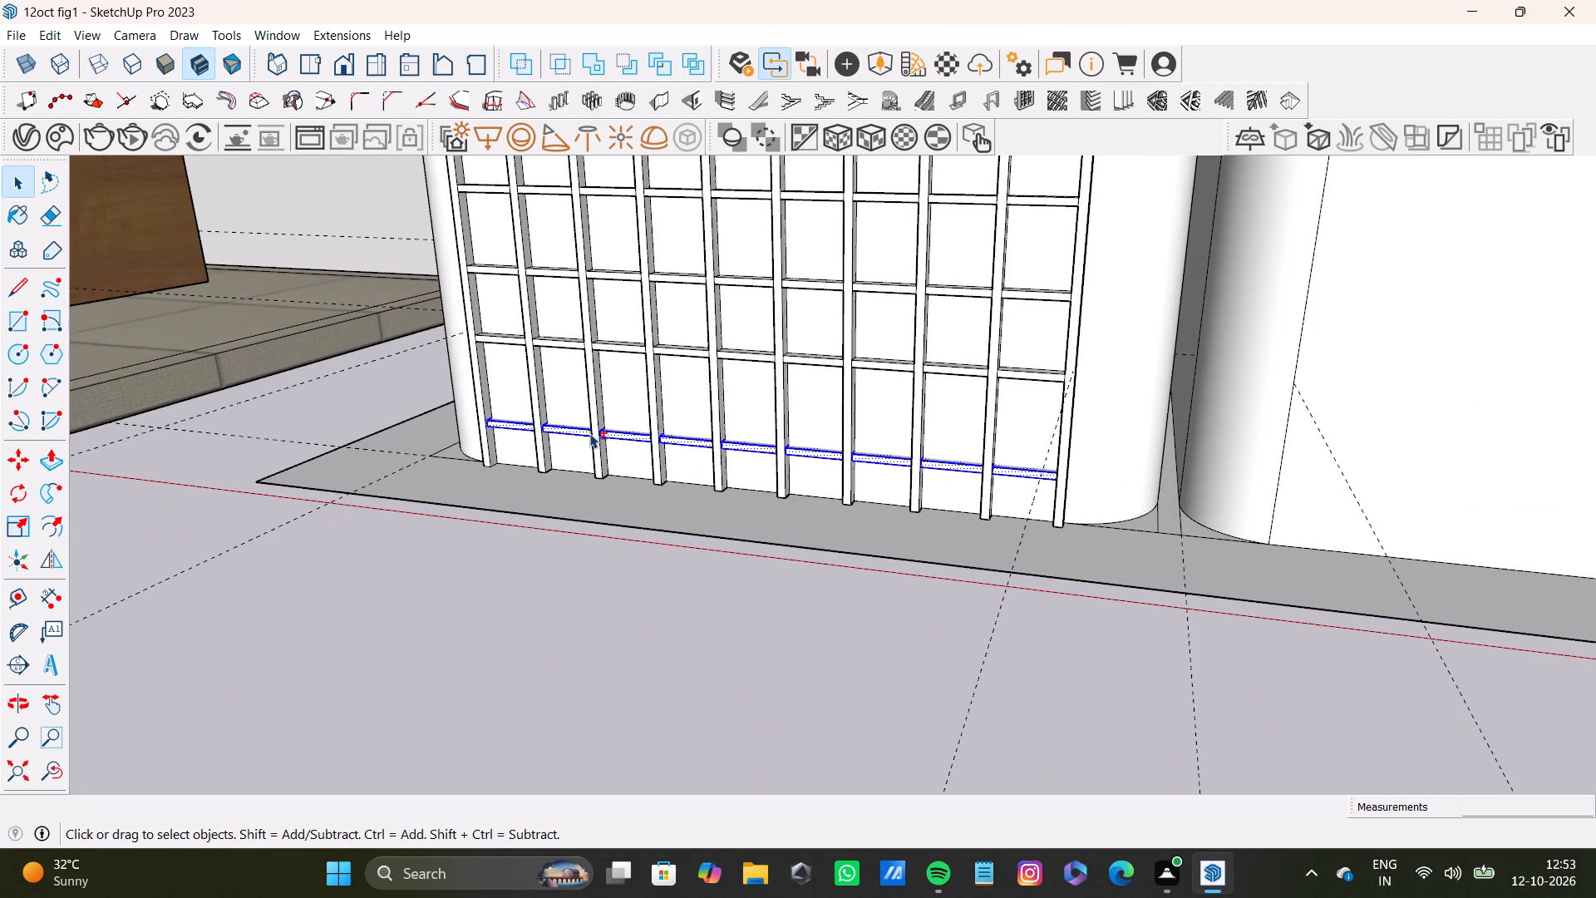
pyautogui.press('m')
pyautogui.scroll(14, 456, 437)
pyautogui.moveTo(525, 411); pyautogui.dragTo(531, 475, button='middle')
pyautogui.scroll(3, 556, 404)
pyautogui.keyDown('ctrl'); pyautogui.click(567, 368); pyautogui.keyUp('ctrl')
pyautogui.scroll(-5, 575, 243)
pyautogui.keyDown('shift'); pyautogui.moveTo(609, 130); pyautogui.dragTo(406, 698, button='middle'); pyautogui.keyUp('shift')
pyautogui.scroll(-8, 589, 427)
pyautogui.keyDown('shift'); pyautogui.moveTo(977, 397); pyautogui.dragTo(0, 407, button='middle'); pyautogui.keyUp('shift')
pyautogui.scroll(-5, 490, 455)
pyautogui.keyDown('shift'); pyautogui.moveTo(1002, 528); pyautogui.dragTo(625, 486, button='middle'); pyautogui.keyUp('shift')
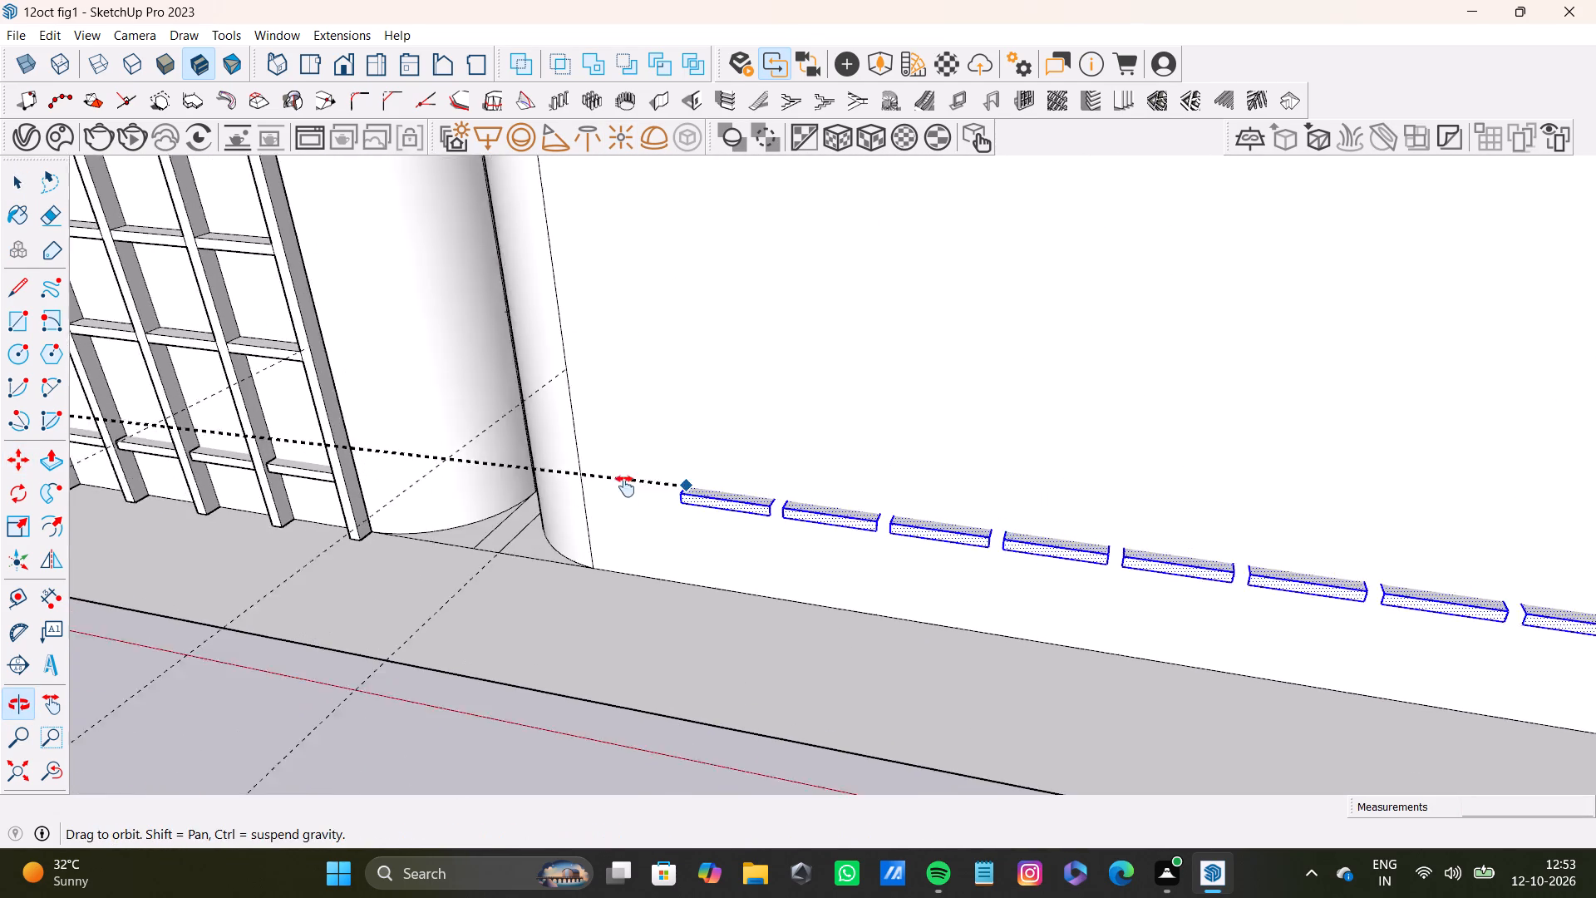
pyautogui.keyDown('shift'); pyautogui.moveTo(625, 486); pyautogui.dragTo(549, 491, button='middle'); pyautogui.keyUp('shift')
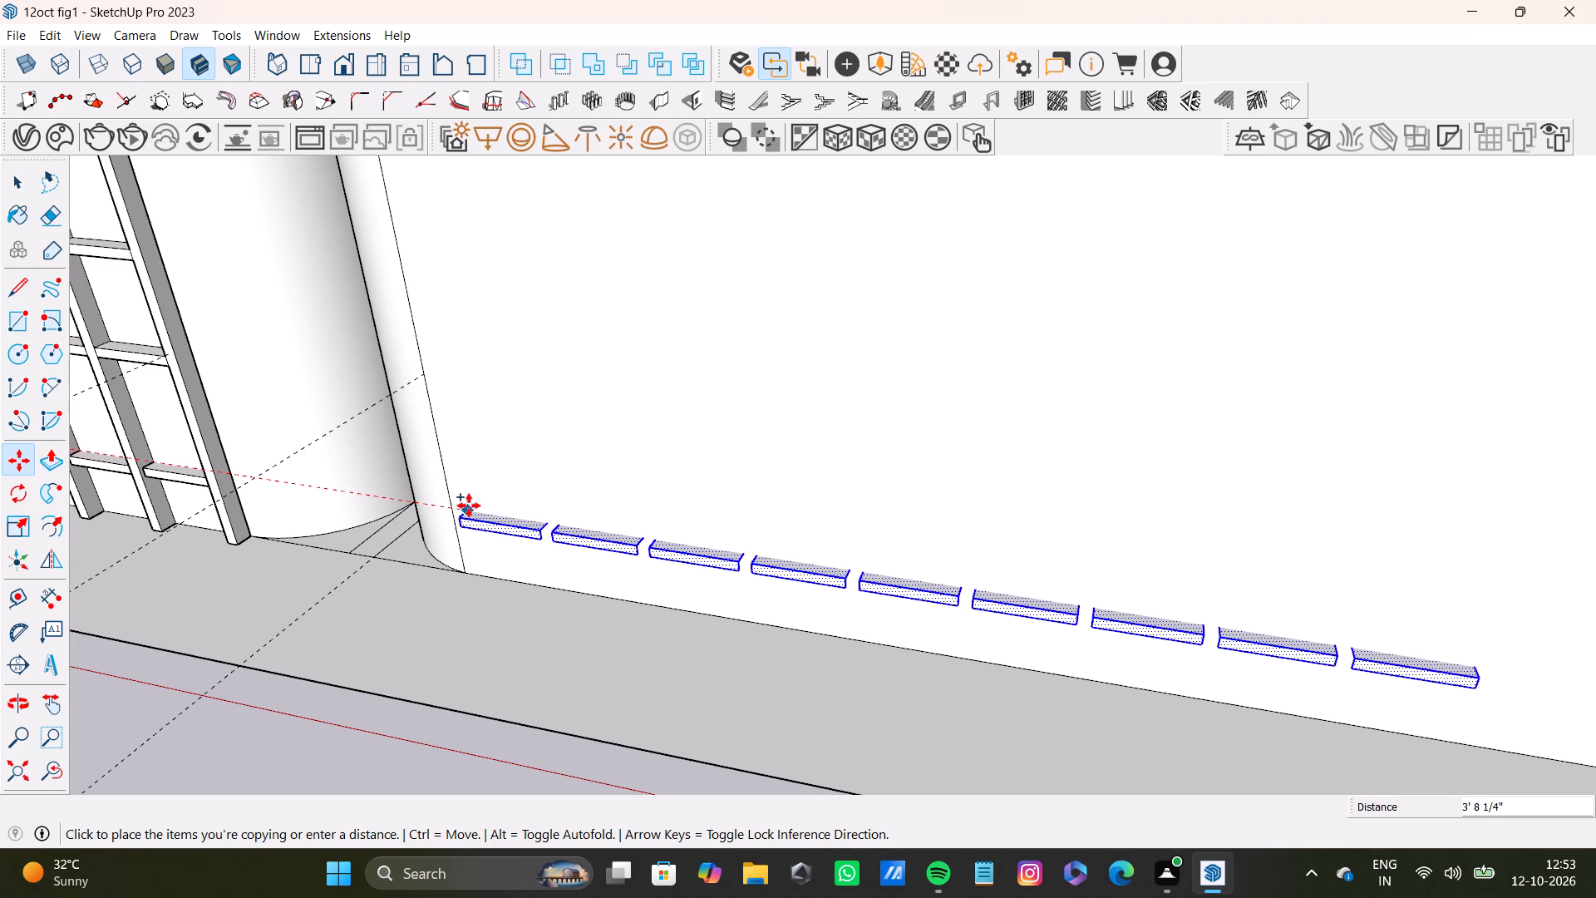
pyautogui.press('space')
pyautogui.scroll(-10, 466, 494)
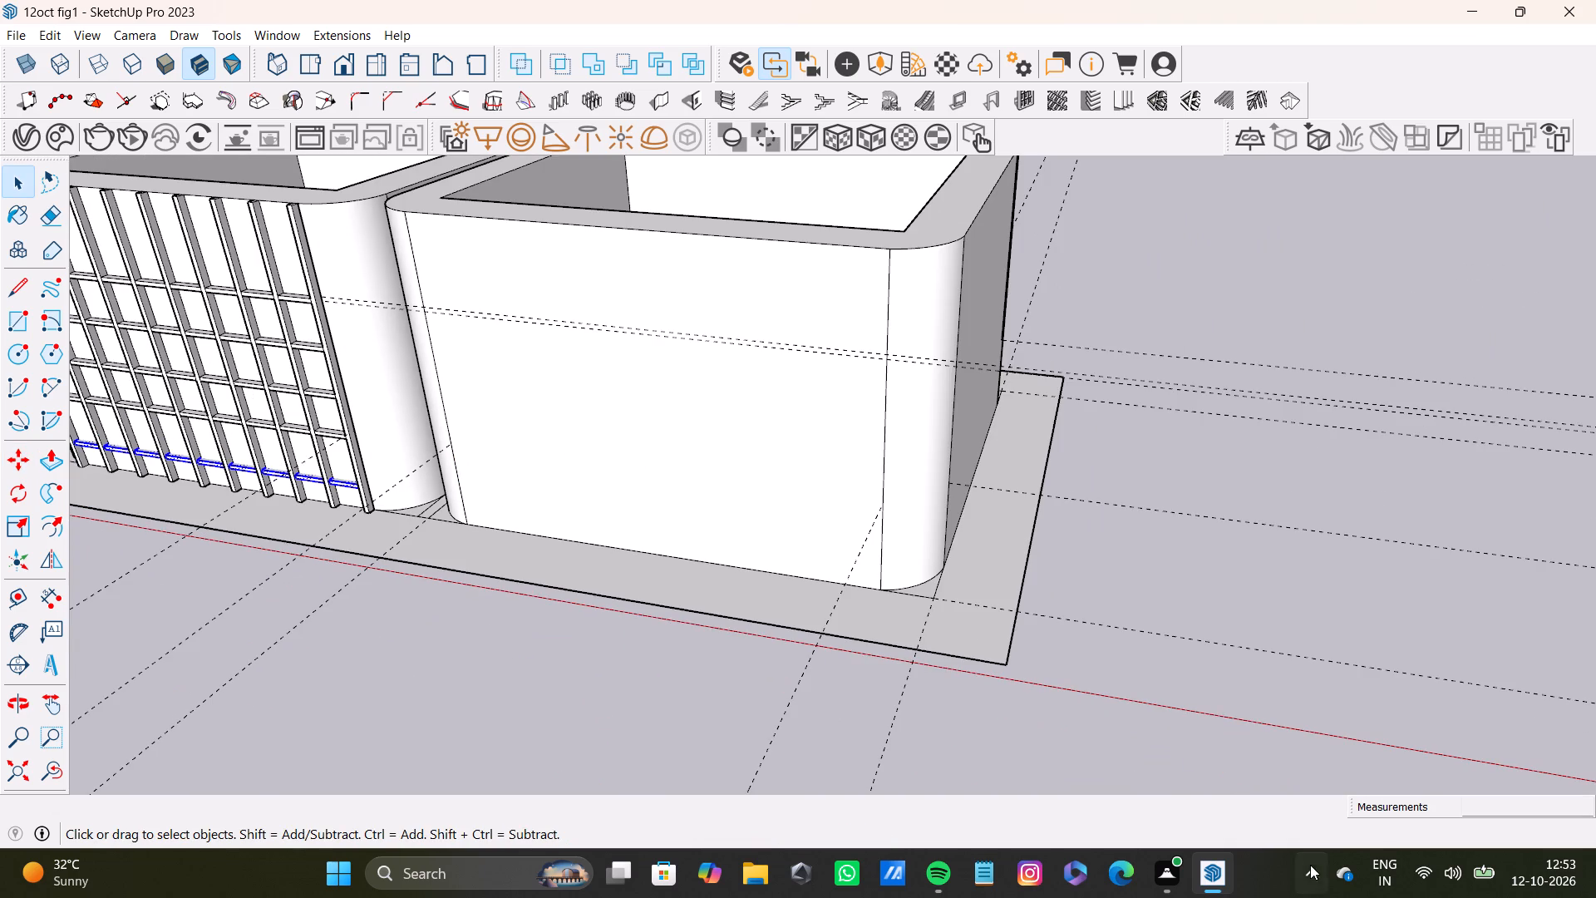
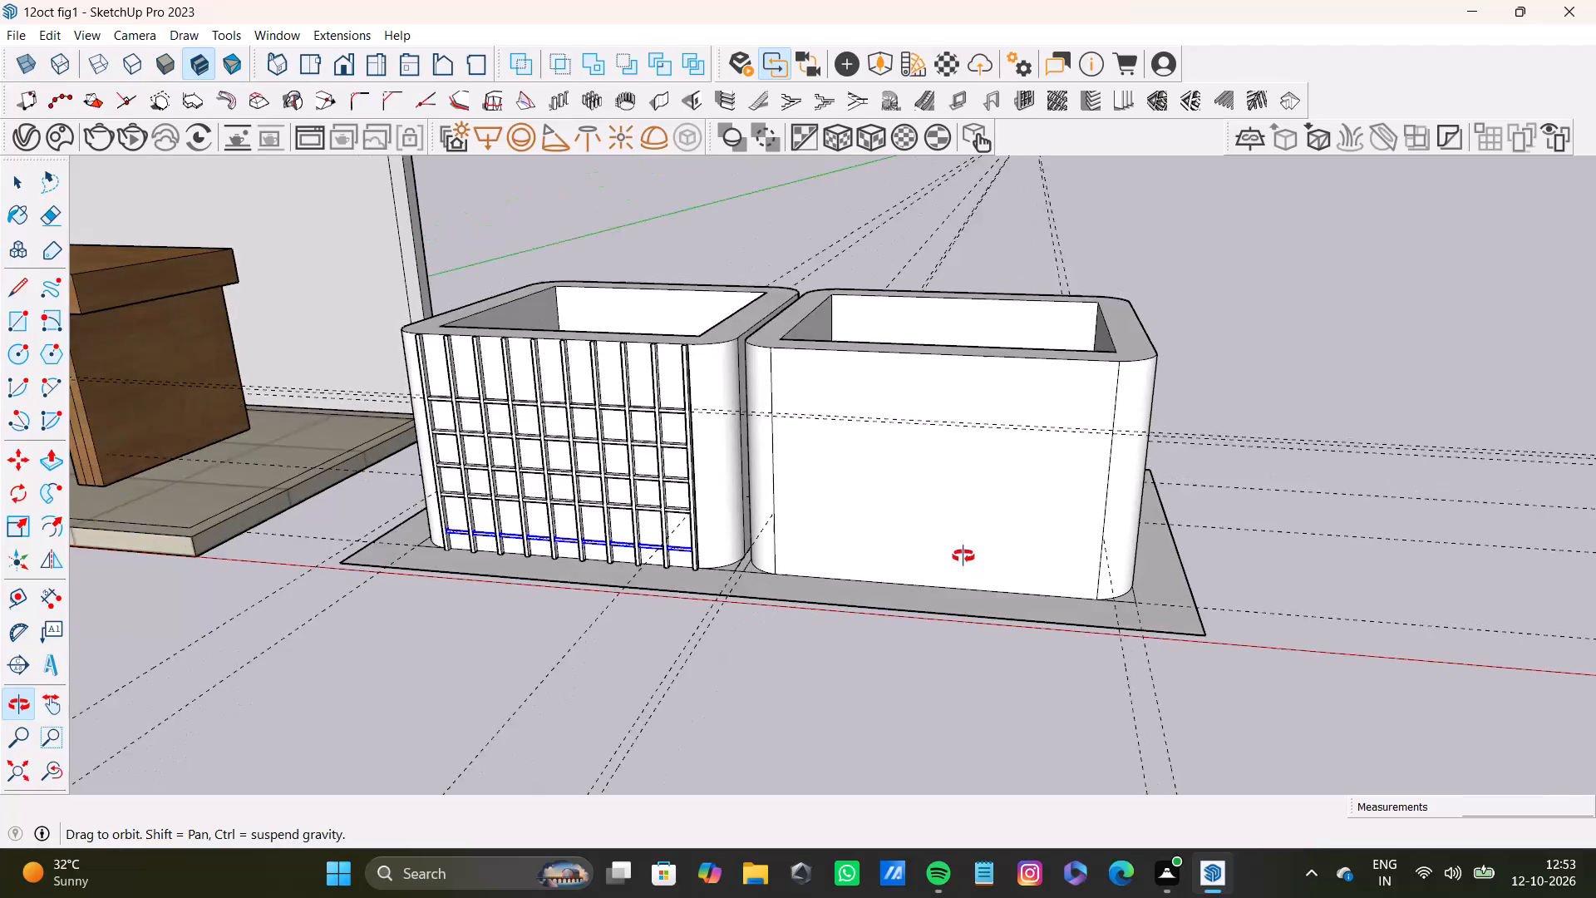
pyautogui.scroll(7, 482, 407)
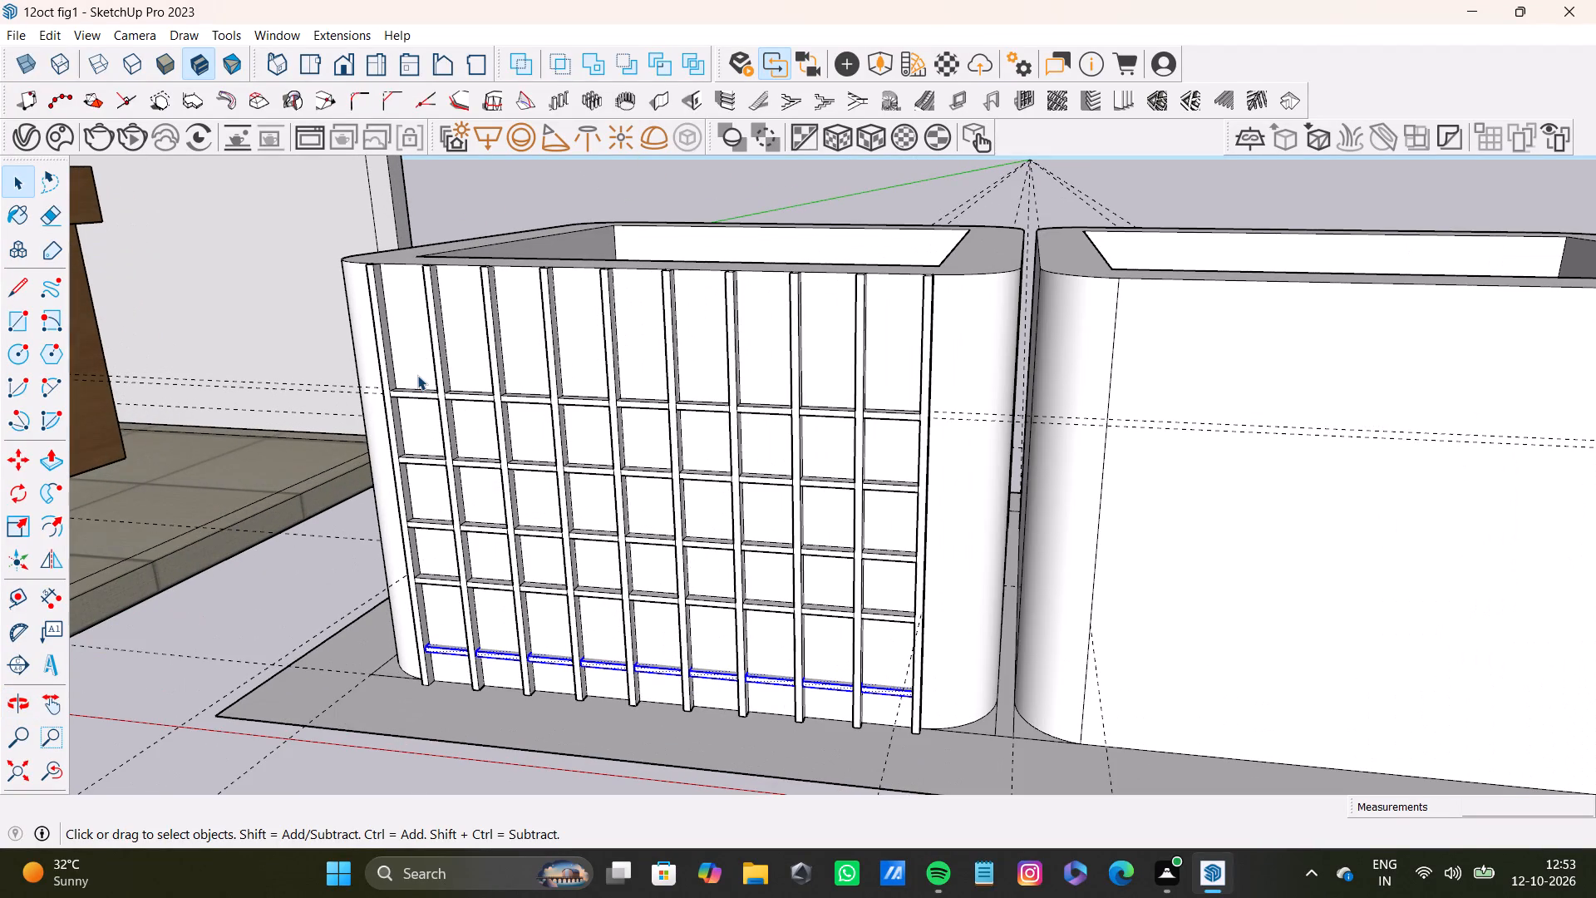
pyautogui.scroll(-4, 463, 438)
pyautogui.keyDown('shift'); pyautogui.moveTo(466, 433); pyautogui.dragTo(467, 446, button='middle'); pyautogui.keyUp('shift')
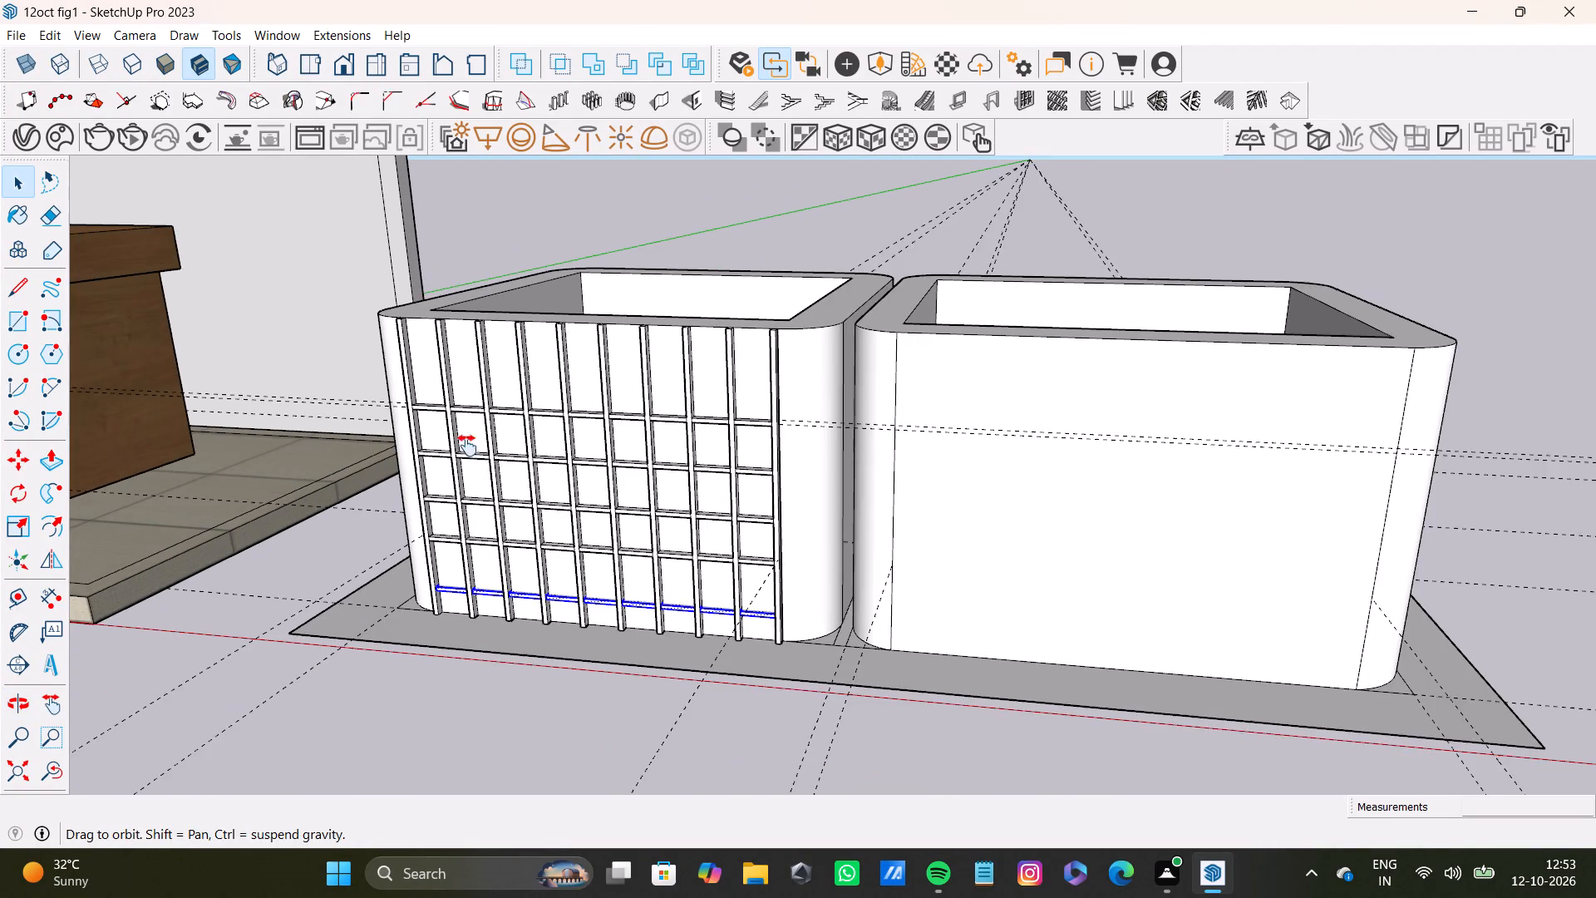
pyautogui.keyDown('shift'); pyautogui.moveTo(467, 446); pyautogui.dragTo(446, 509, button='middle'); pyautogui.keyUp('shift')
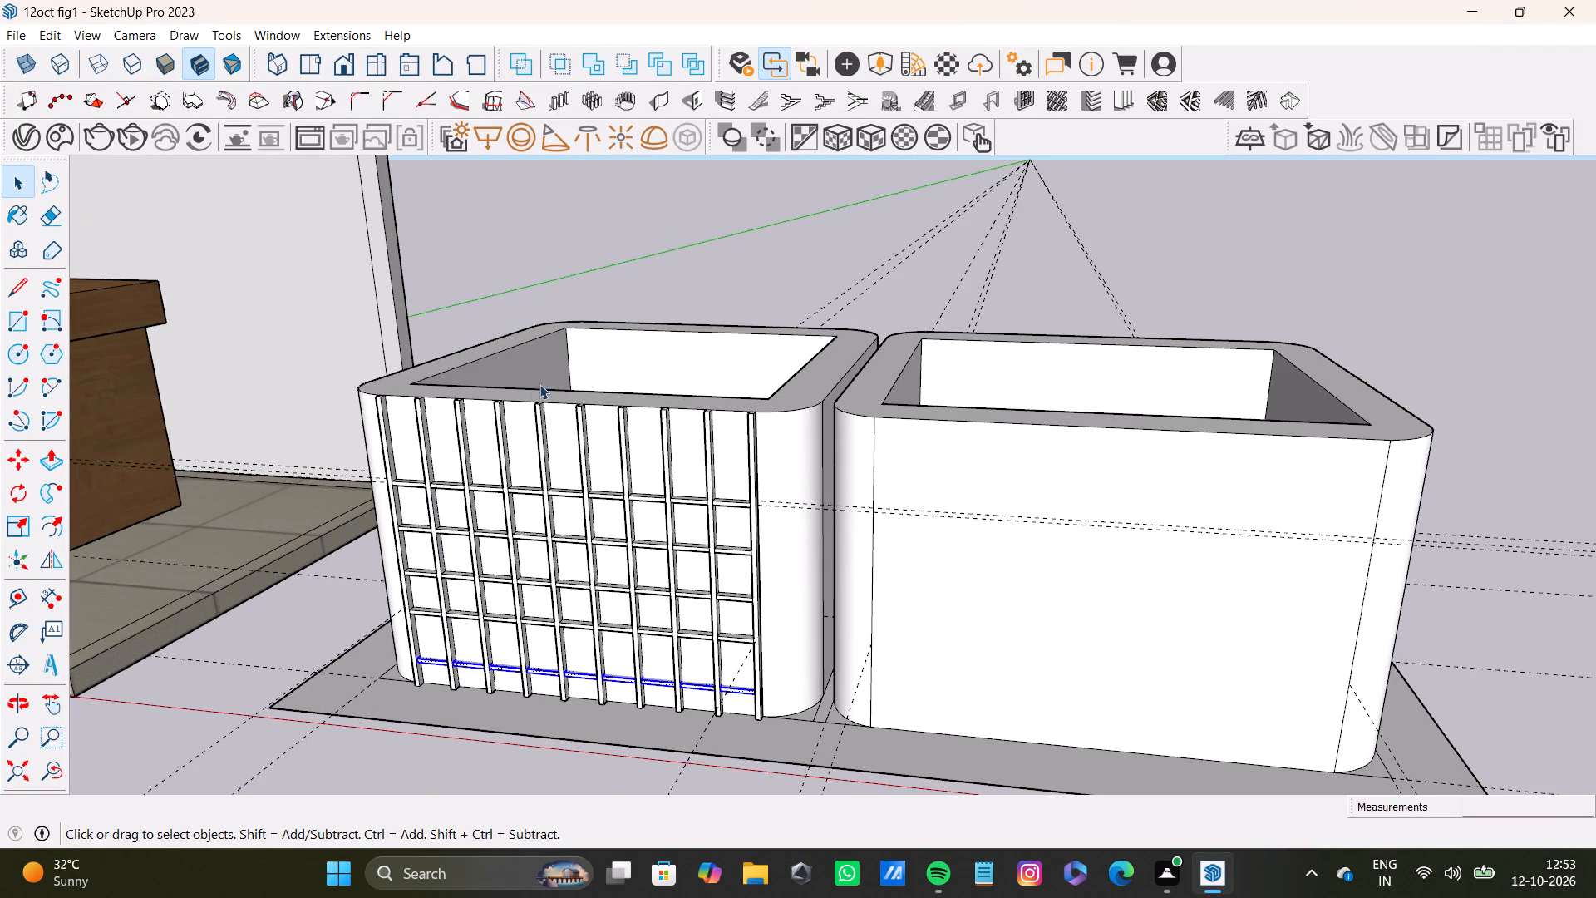
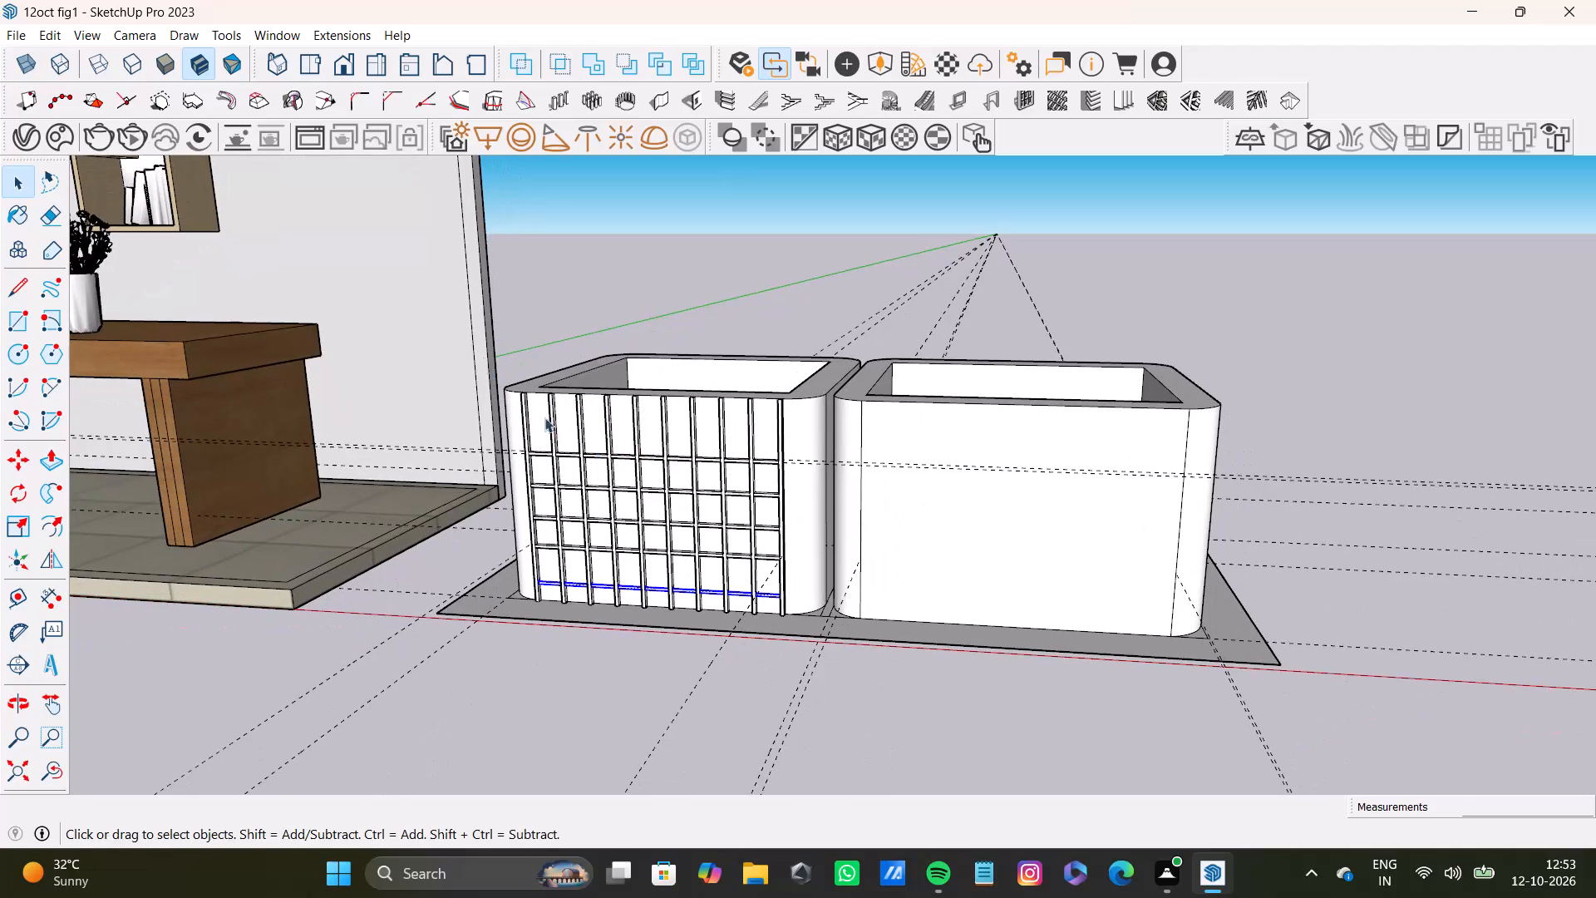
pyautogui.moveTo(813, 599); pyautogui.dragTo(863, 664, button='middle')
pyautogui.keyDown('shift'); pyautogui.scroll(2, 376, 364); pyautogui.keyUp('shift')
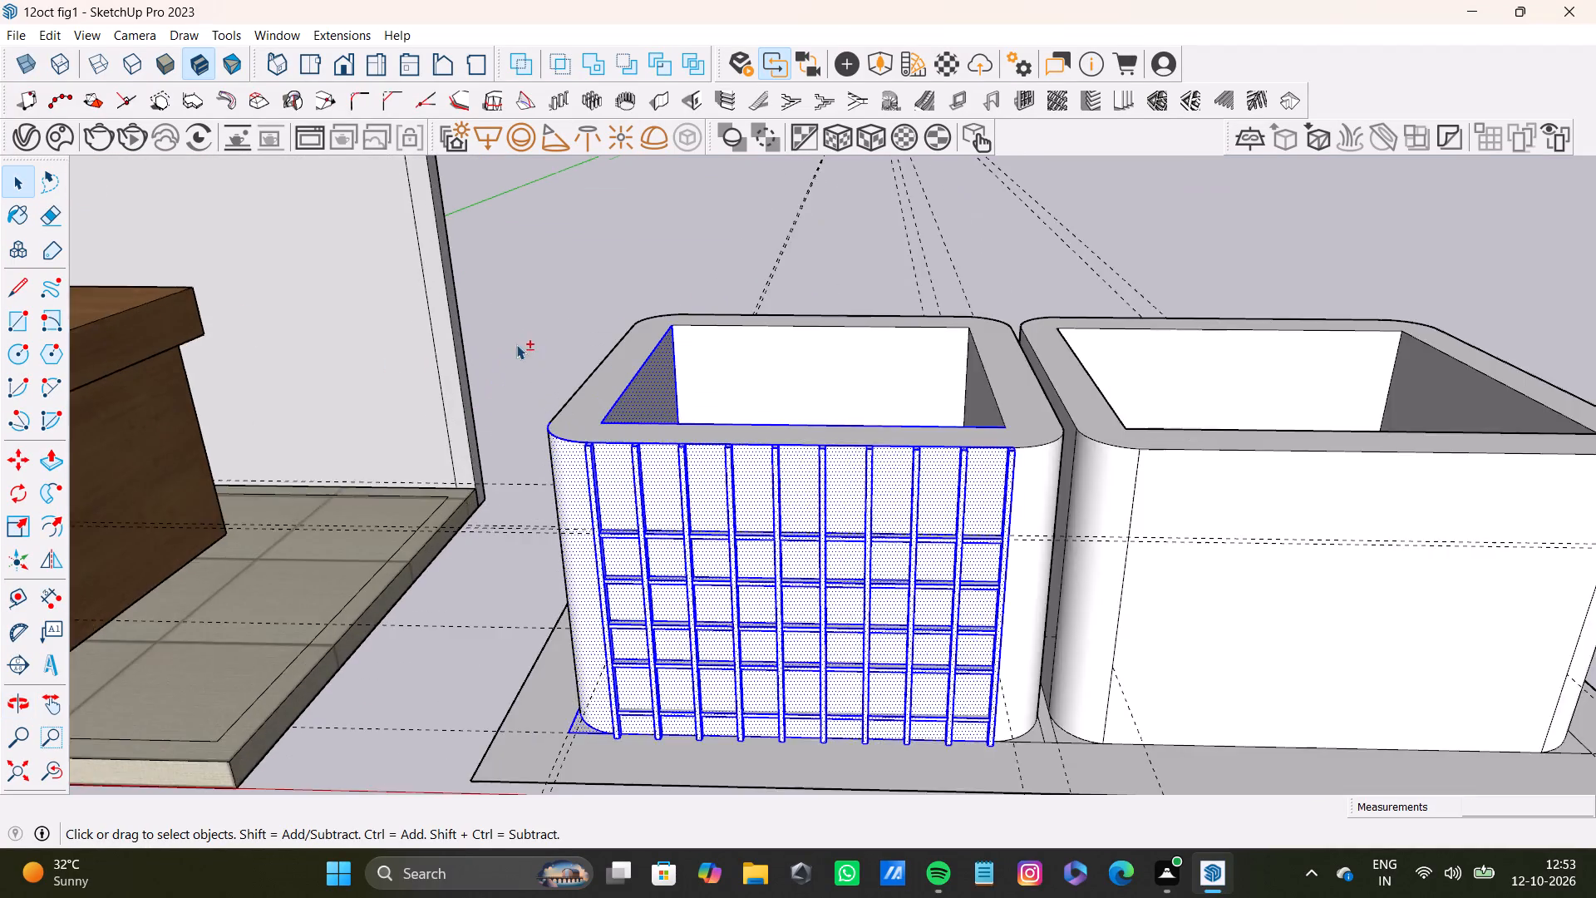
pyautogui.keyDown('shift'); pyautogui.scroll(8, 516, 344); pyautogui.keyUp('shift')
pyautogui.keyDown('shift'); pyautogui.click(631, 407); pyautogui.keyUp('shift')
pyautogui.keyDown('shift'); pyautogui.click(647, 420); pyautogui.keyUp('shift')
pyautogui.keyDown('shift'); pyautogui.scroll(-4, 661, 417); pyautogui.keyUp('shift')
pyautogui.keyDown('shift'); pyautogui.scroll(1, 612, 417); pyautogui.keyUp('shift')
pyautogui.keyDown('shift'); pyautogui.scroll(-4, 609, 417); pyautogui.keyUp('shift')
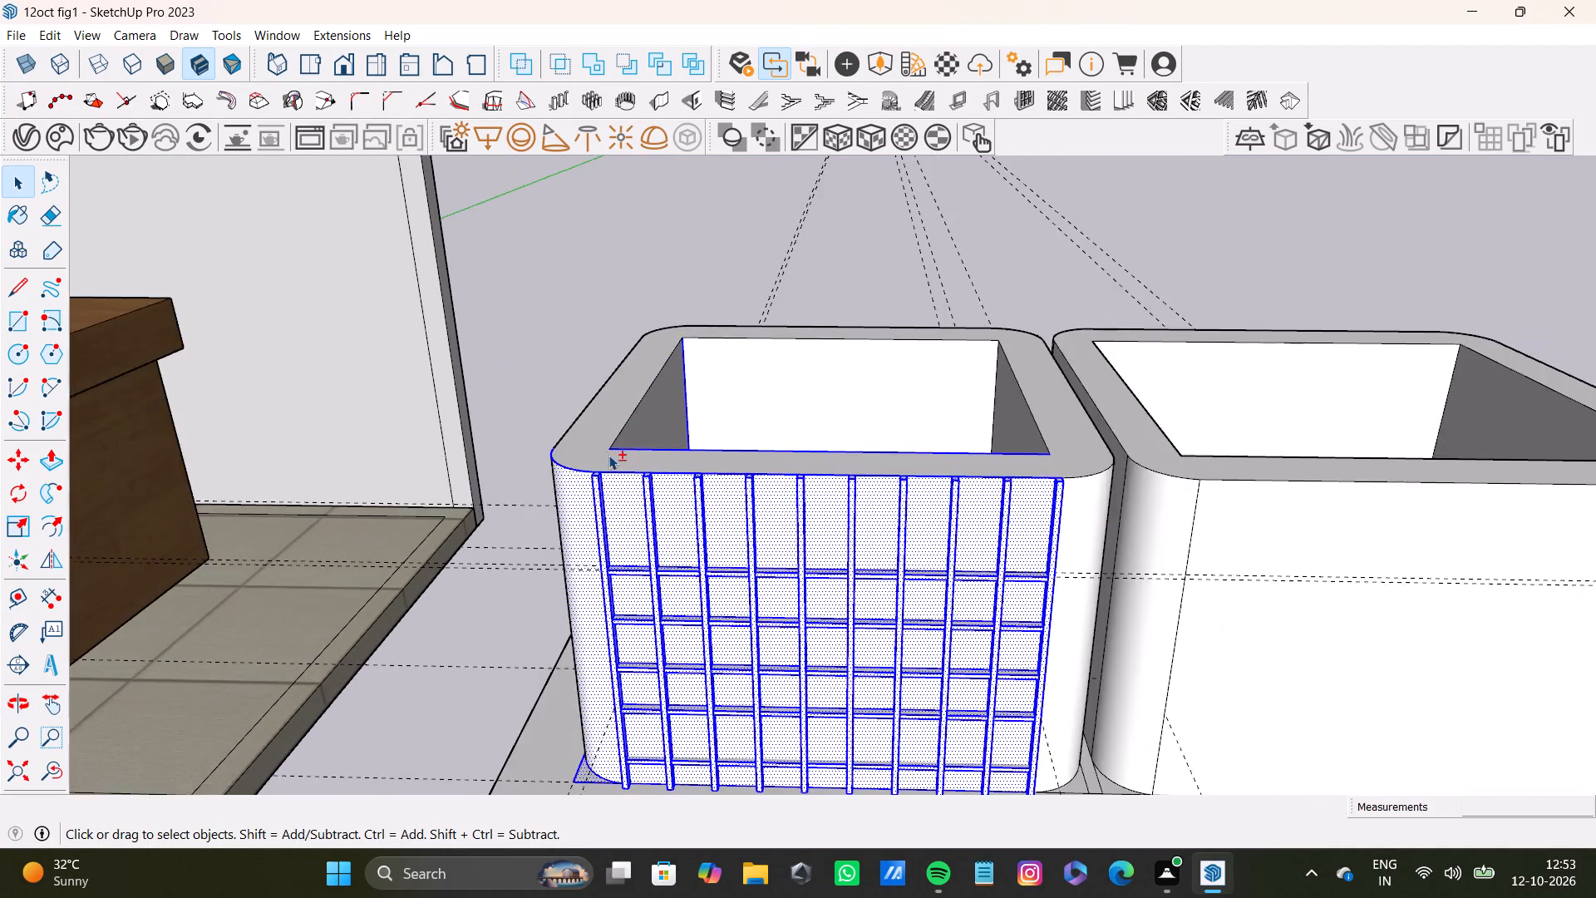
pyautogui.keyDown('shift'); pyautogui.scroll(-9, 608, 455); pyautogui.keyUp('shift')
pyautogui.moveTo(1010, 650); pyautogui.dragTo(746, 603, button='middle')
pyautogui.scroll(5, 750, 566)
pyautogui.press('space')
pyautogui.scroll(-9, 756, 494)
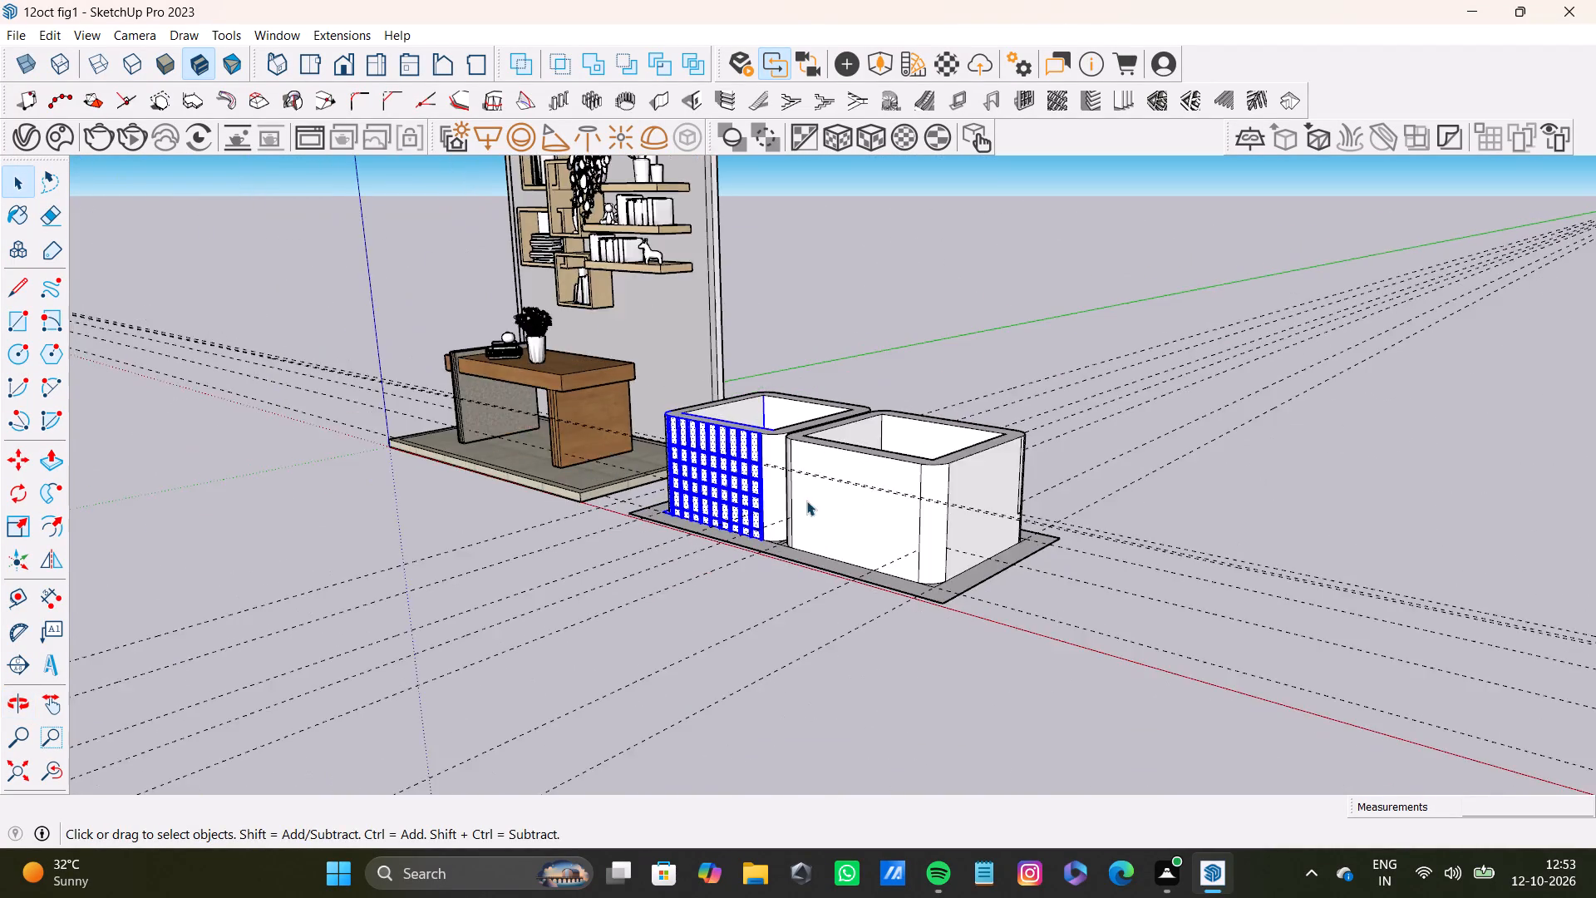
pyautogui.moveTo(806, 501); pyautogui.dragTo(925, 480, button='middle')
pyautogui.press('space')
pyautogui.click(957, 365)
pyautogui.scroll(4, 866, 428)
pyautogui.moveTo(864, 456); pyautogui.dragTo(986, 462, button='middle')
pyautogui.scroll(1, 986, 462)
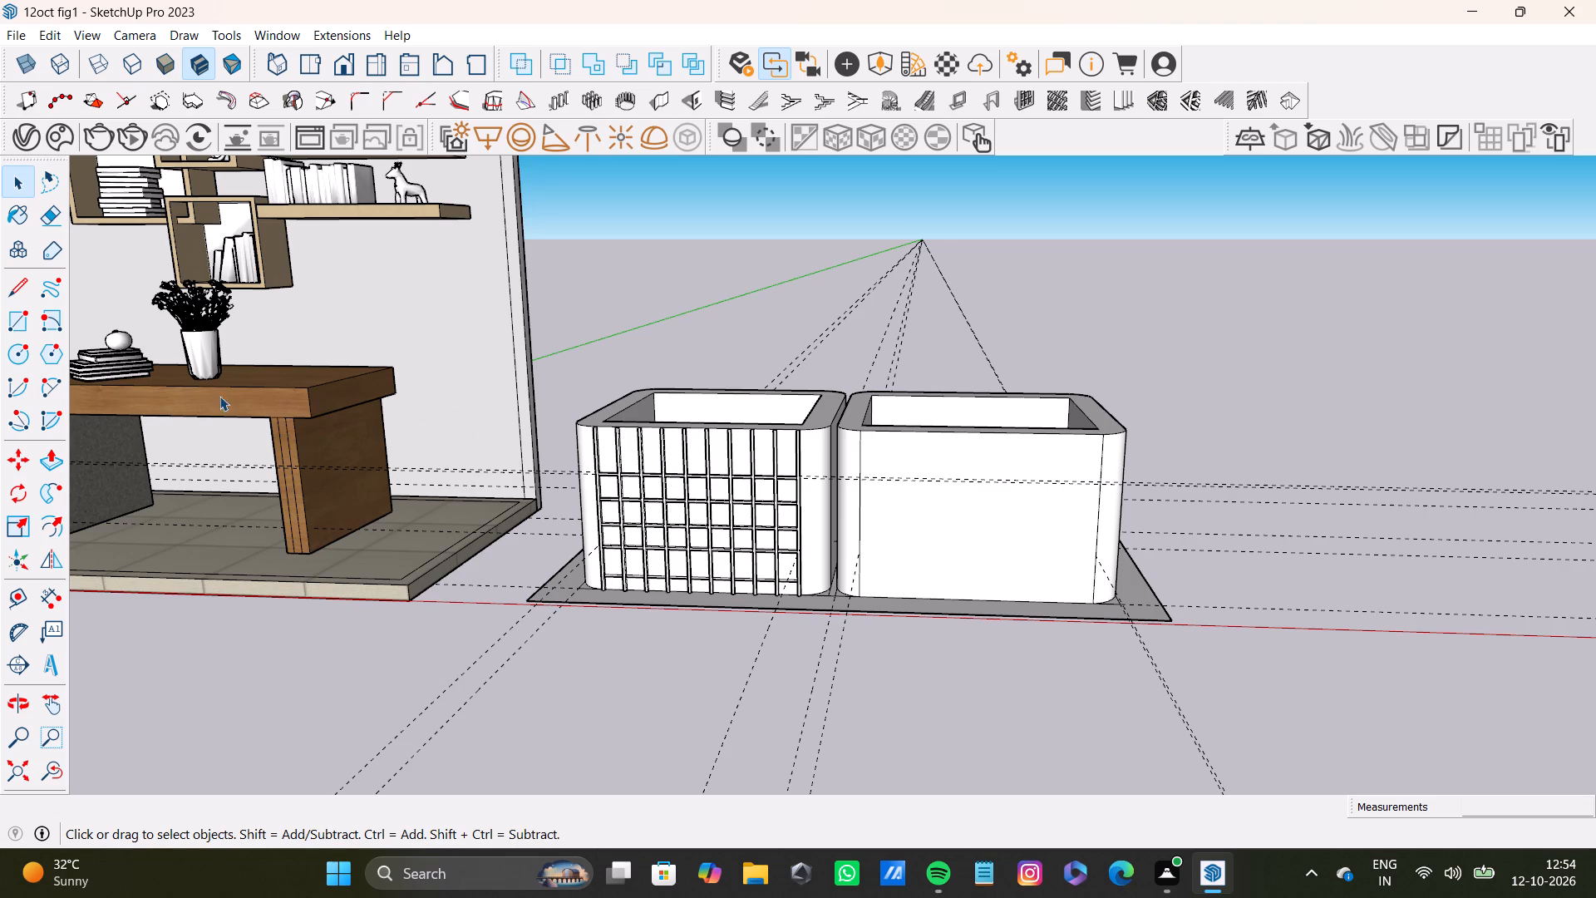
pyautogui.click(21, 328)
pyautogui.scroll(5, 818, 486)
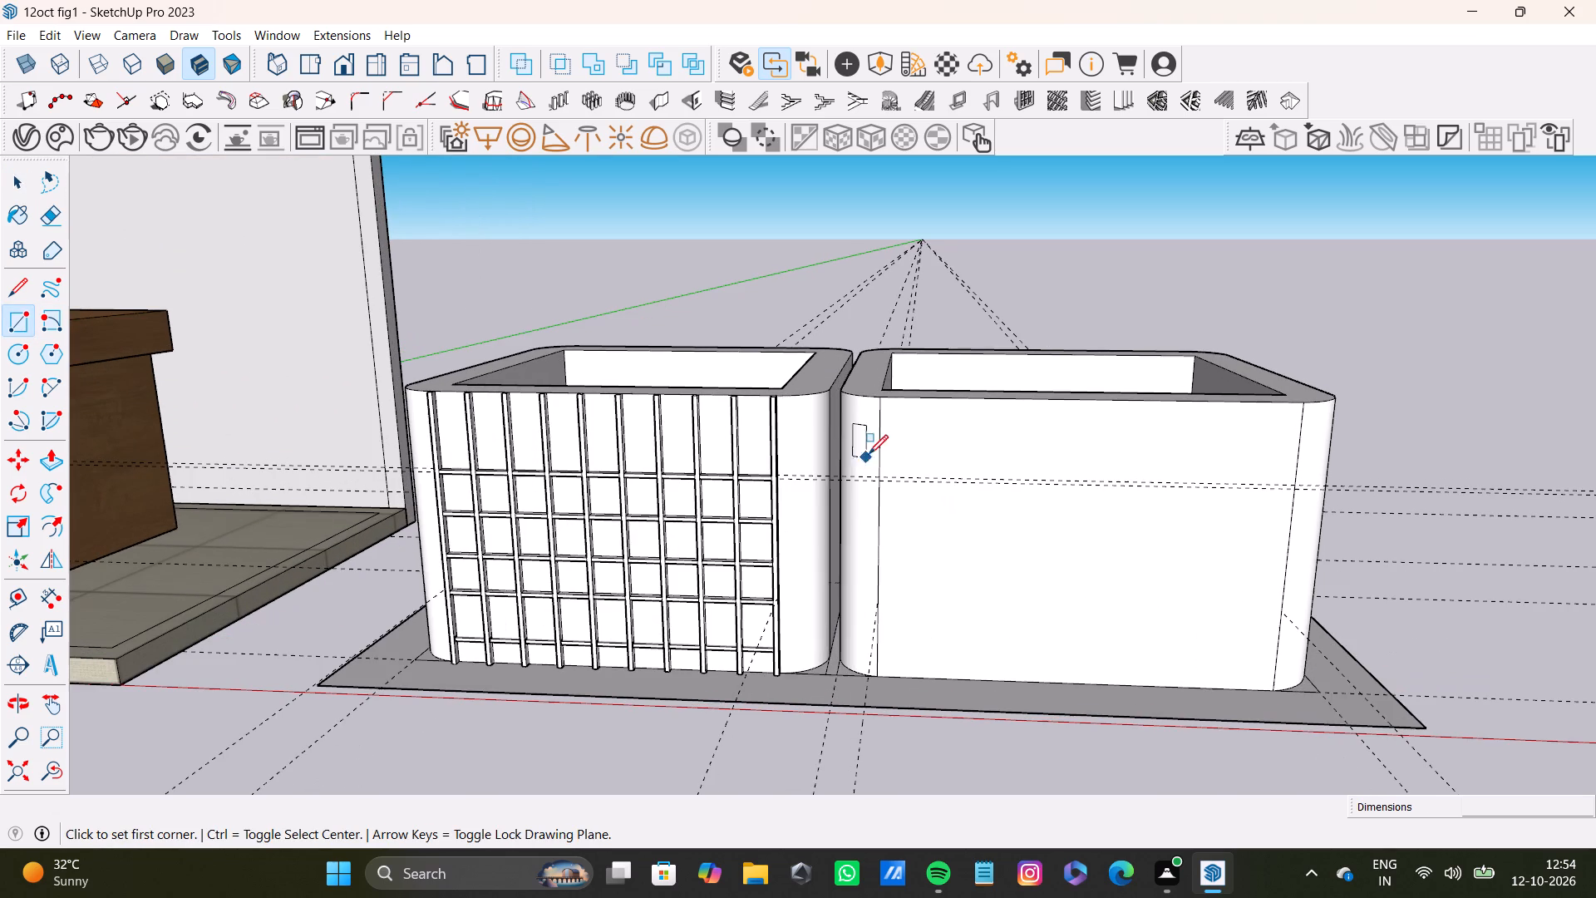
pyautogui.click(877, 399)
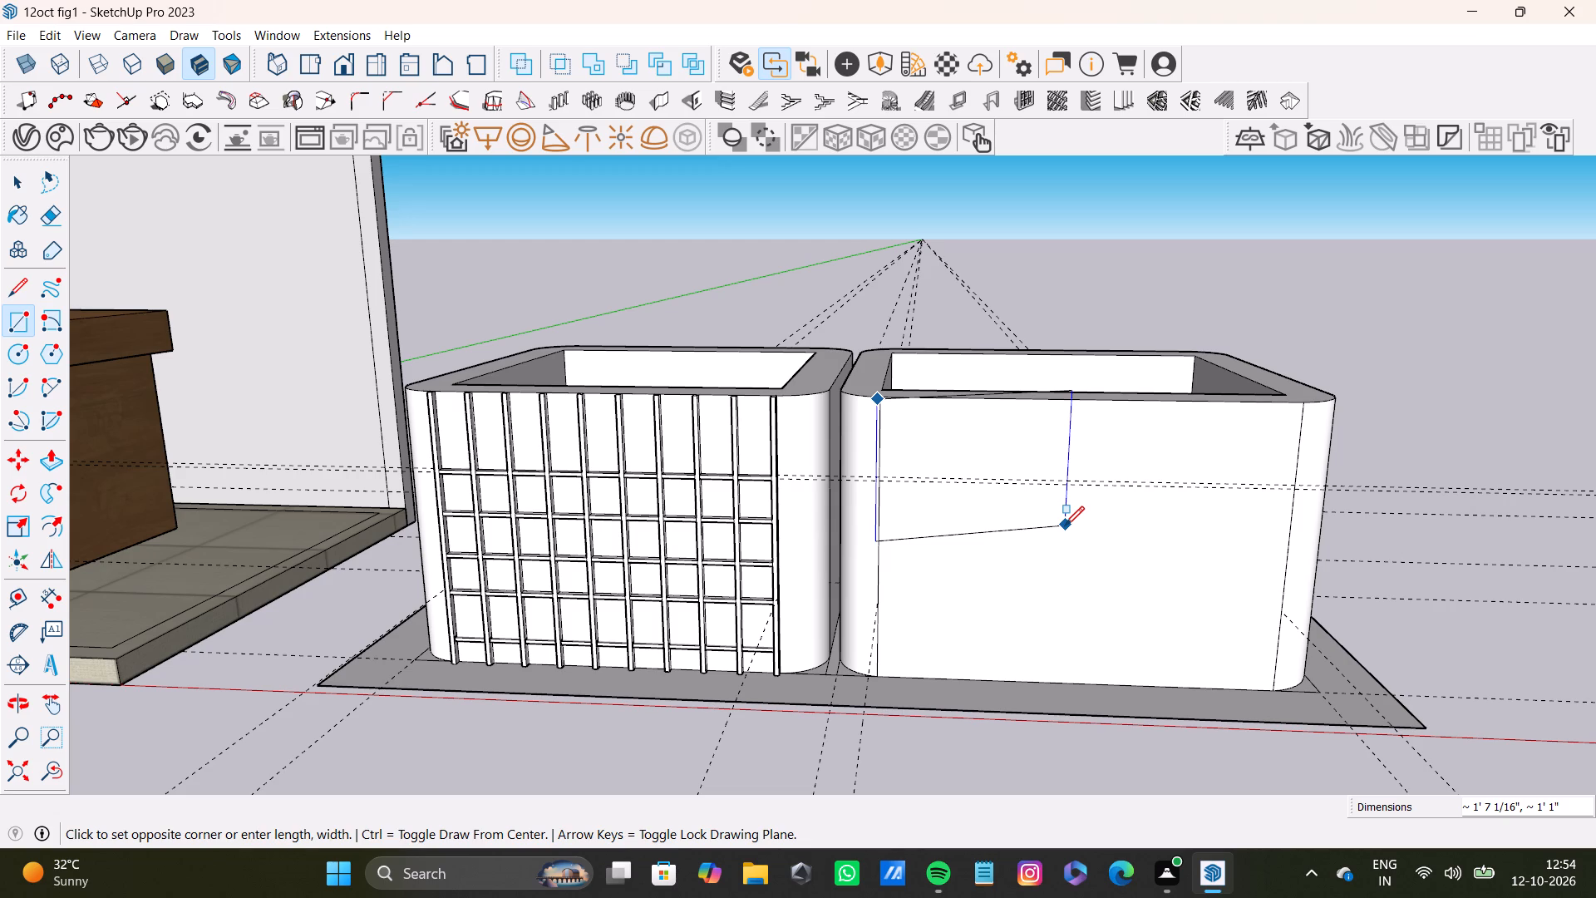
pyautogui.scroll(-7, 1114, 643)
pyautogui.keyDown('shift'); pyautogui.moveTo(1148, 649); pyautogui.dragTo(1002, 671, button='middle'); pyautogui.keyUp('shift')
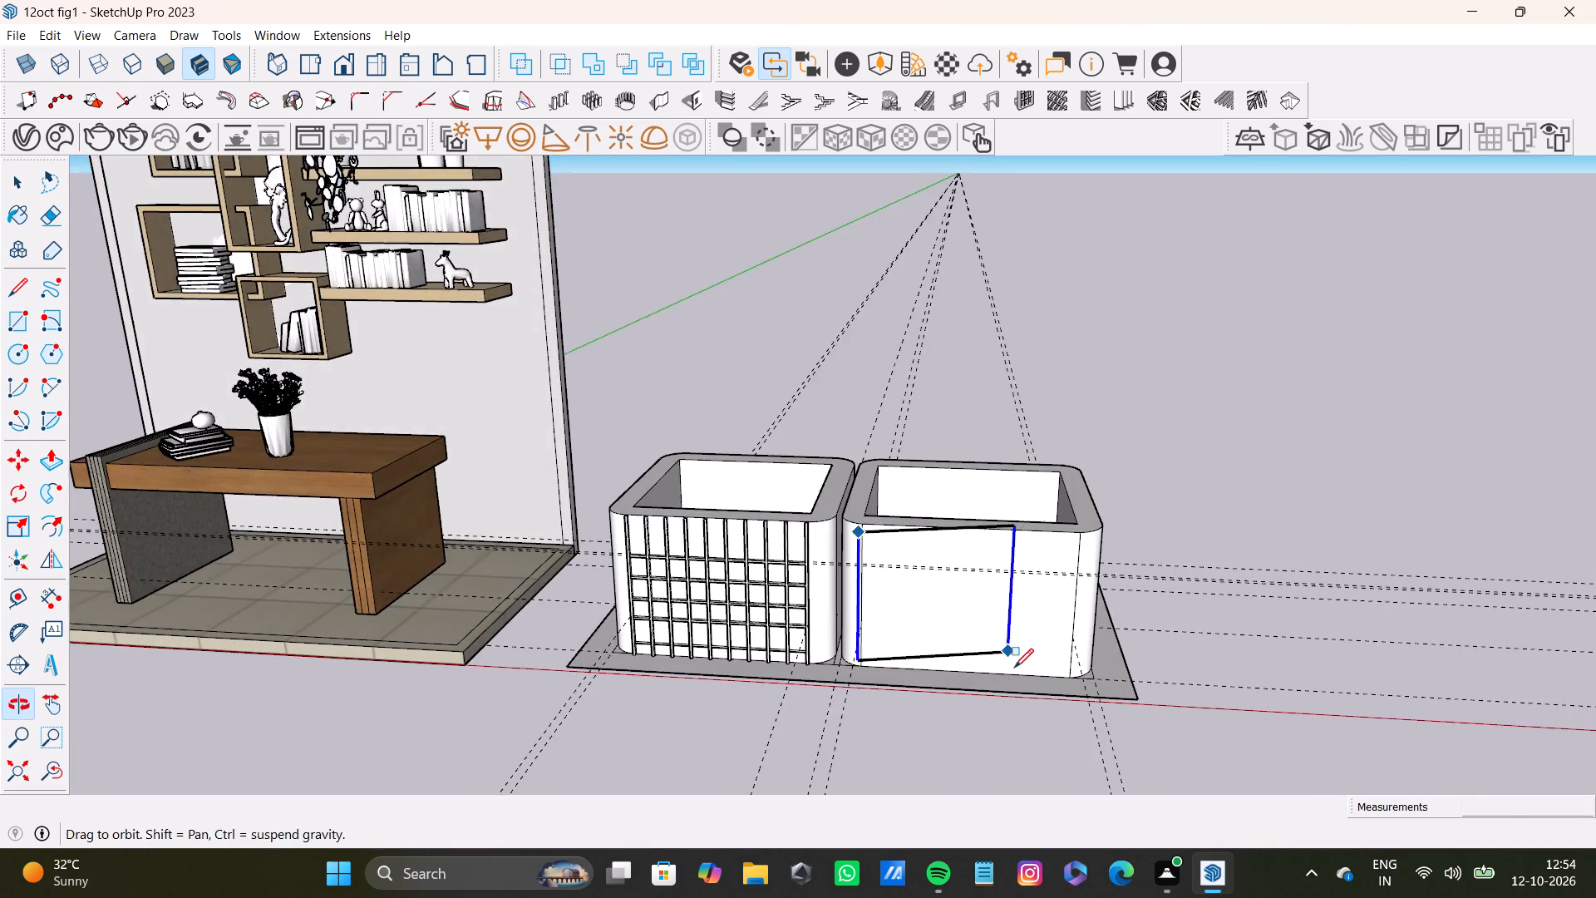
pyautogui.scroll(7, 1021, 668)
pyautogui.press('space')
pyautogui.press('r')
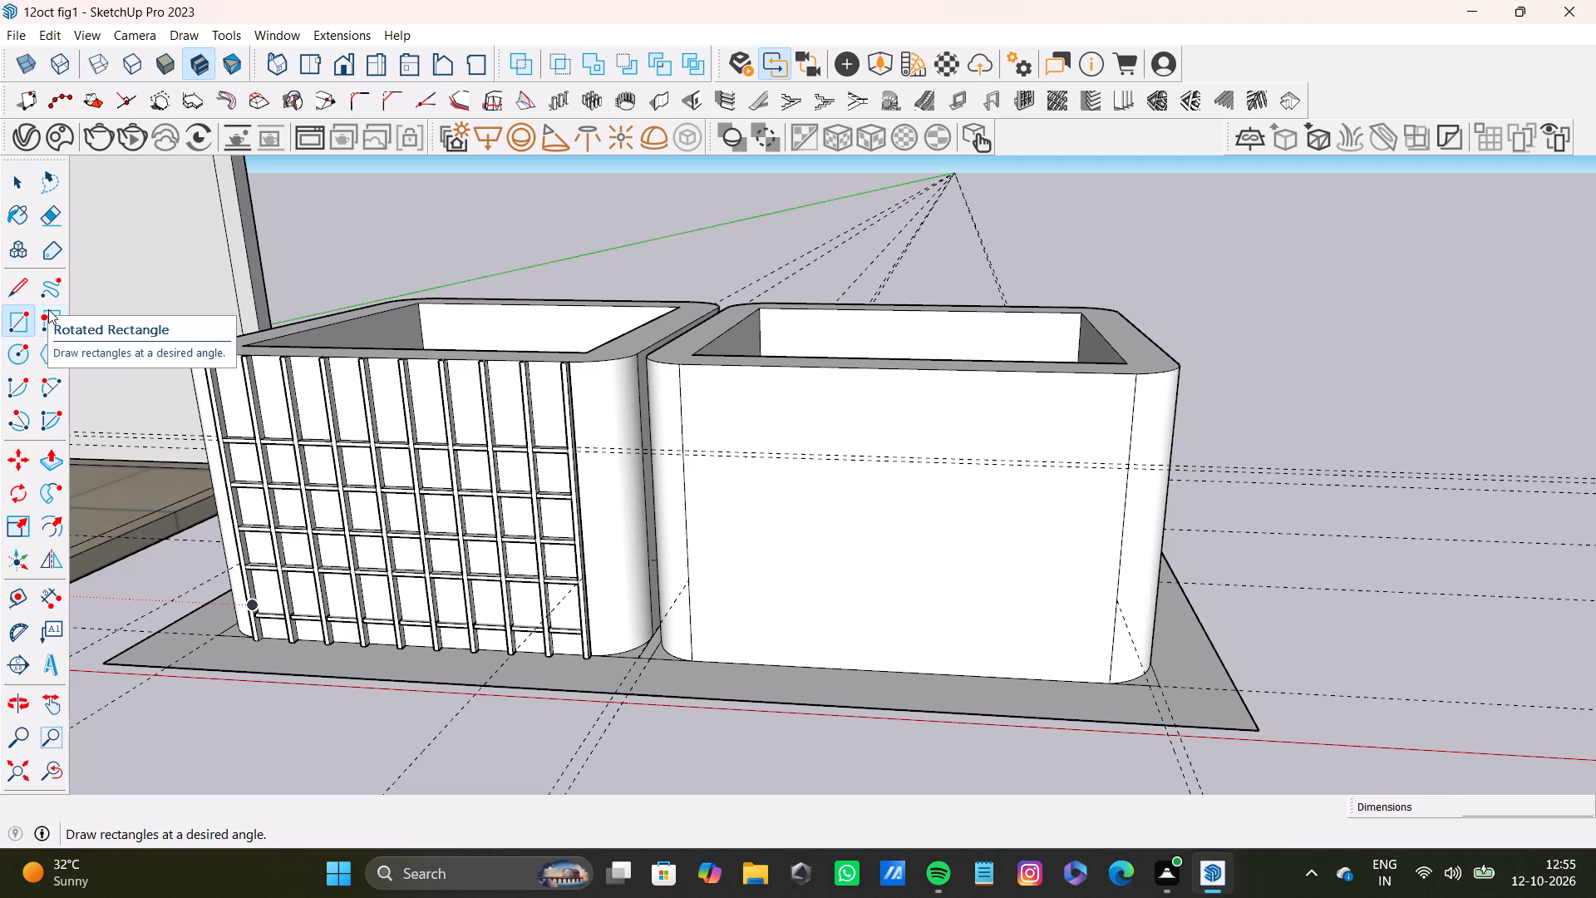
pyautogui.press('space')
# Examine the layout of the raised strips and bands on the first box's front face.
pyautogui.scroll(10, 259, 438)
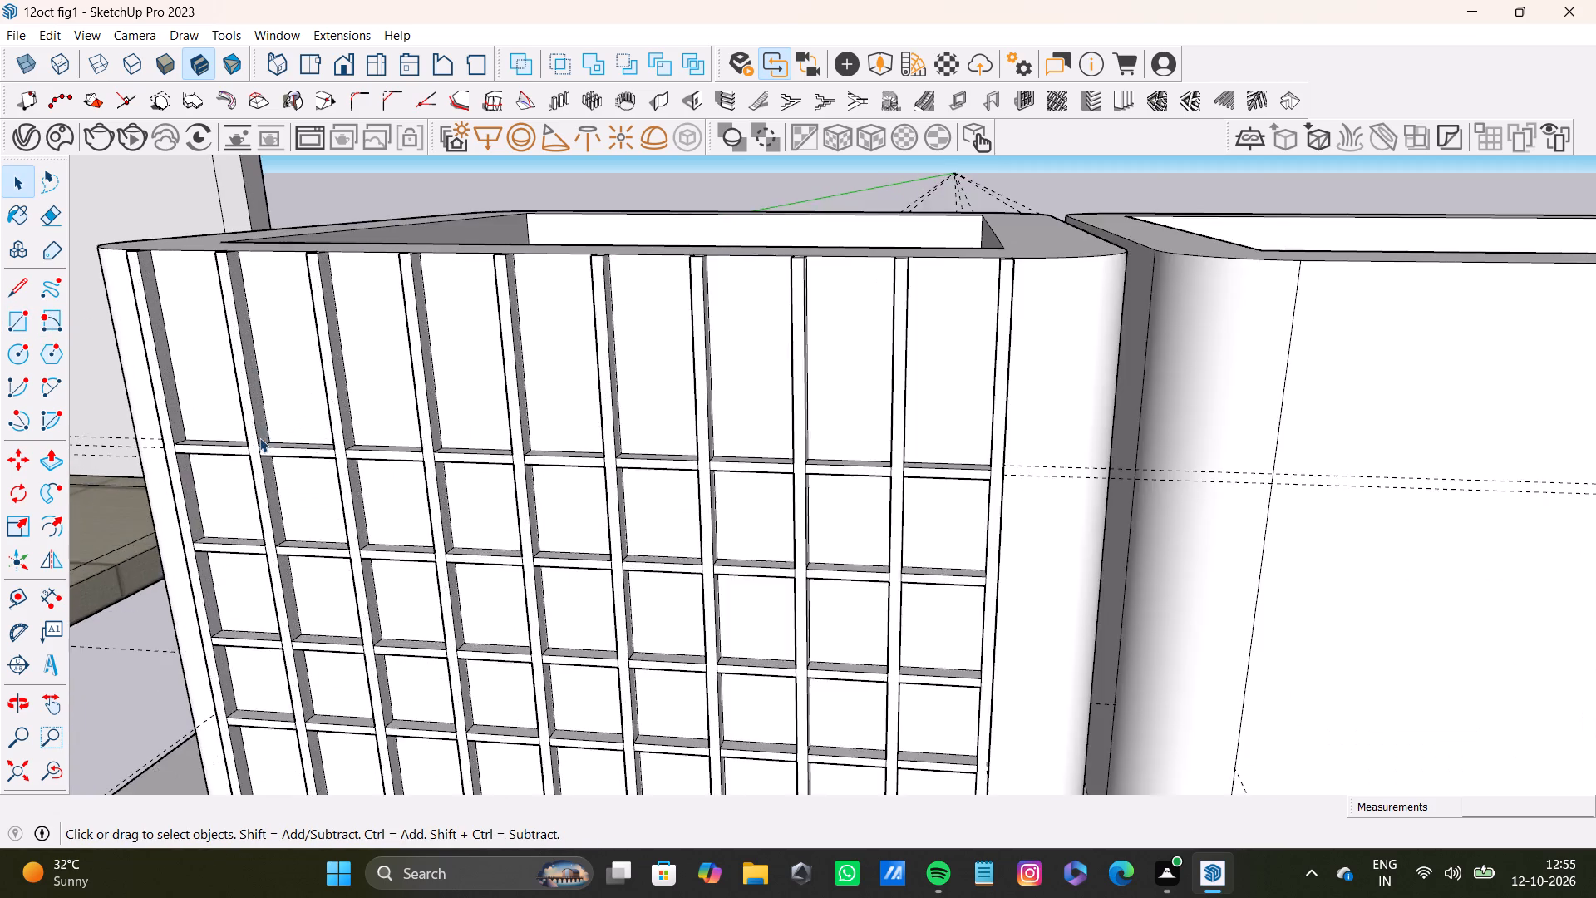
pyautogui.scroll(13, 259, 437)
pyautogui.scroll(-9, 210, 451)
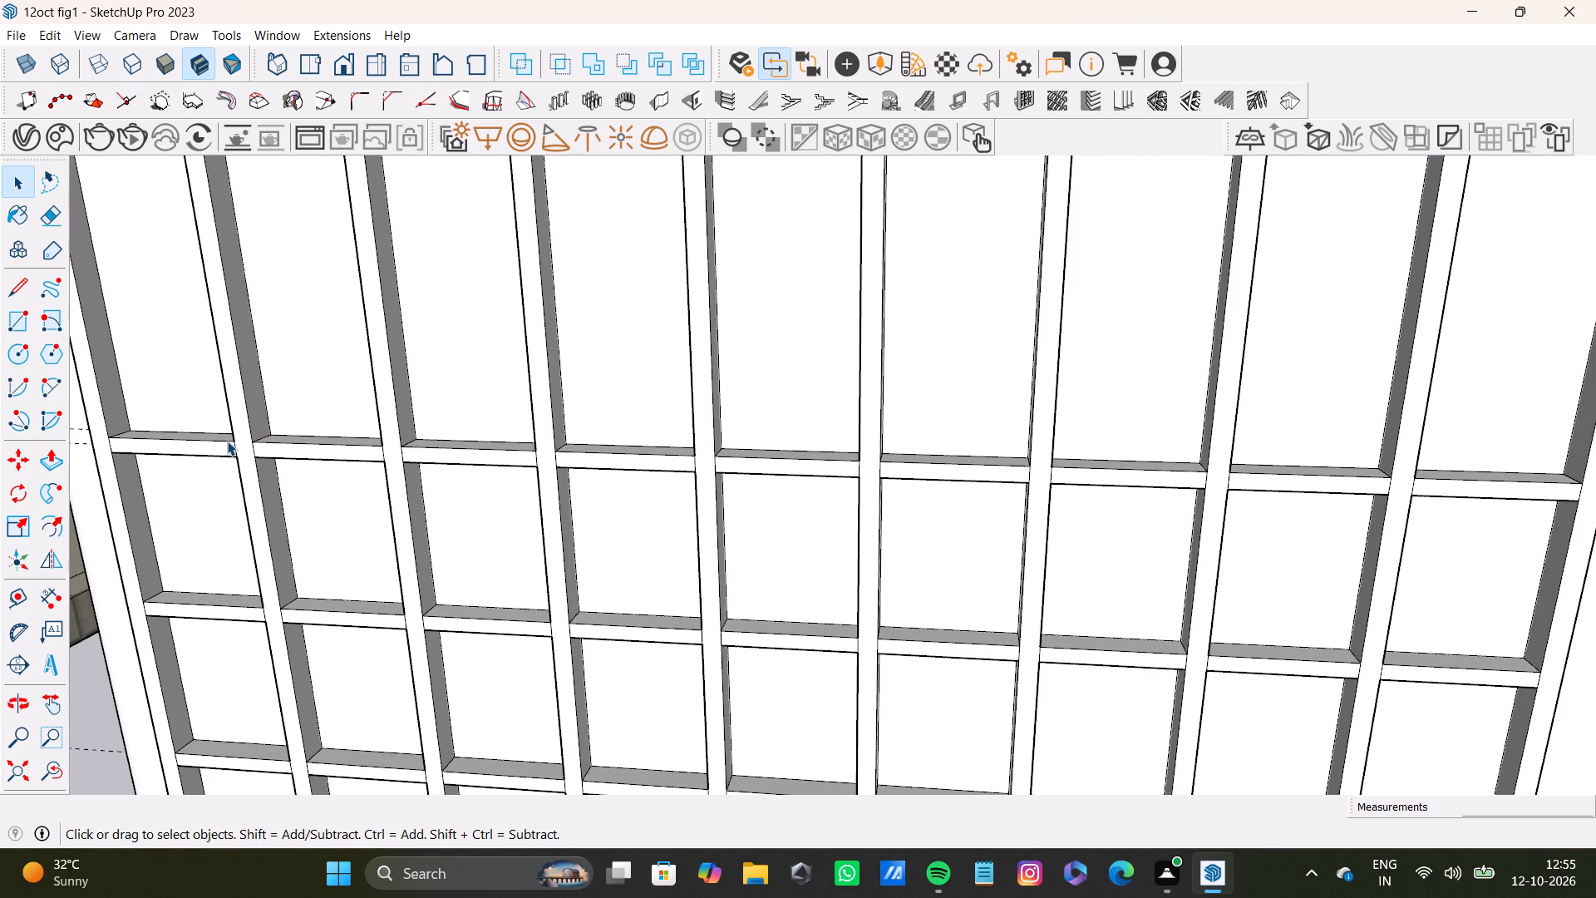
pyautogui.scroll(-5, 239, 438)
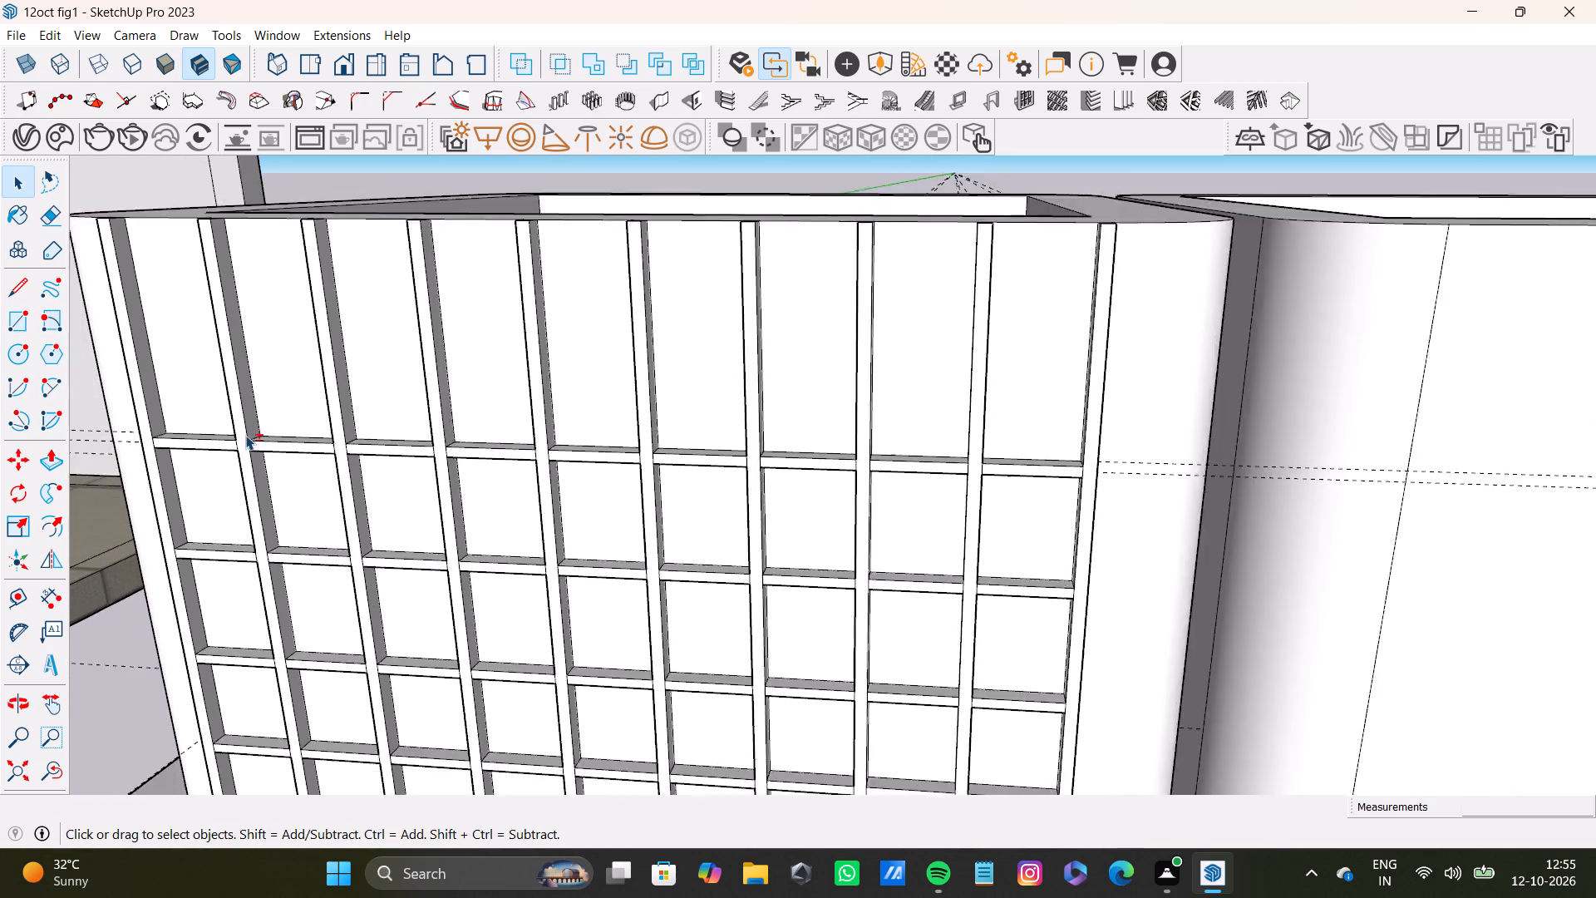
pyautogui.scroll(-4, 245, 435)
pyautogui.keyDown('shift'); pyautogui.moveTo(245, 435); pyautogui.dragTo(245, 489, button='middle'); pyautogui.keyUp('shift')
pyautogui.keyDown('shift'); pyautogui.scroll(10, 164, 416); pyautogui.keyUp('shift')
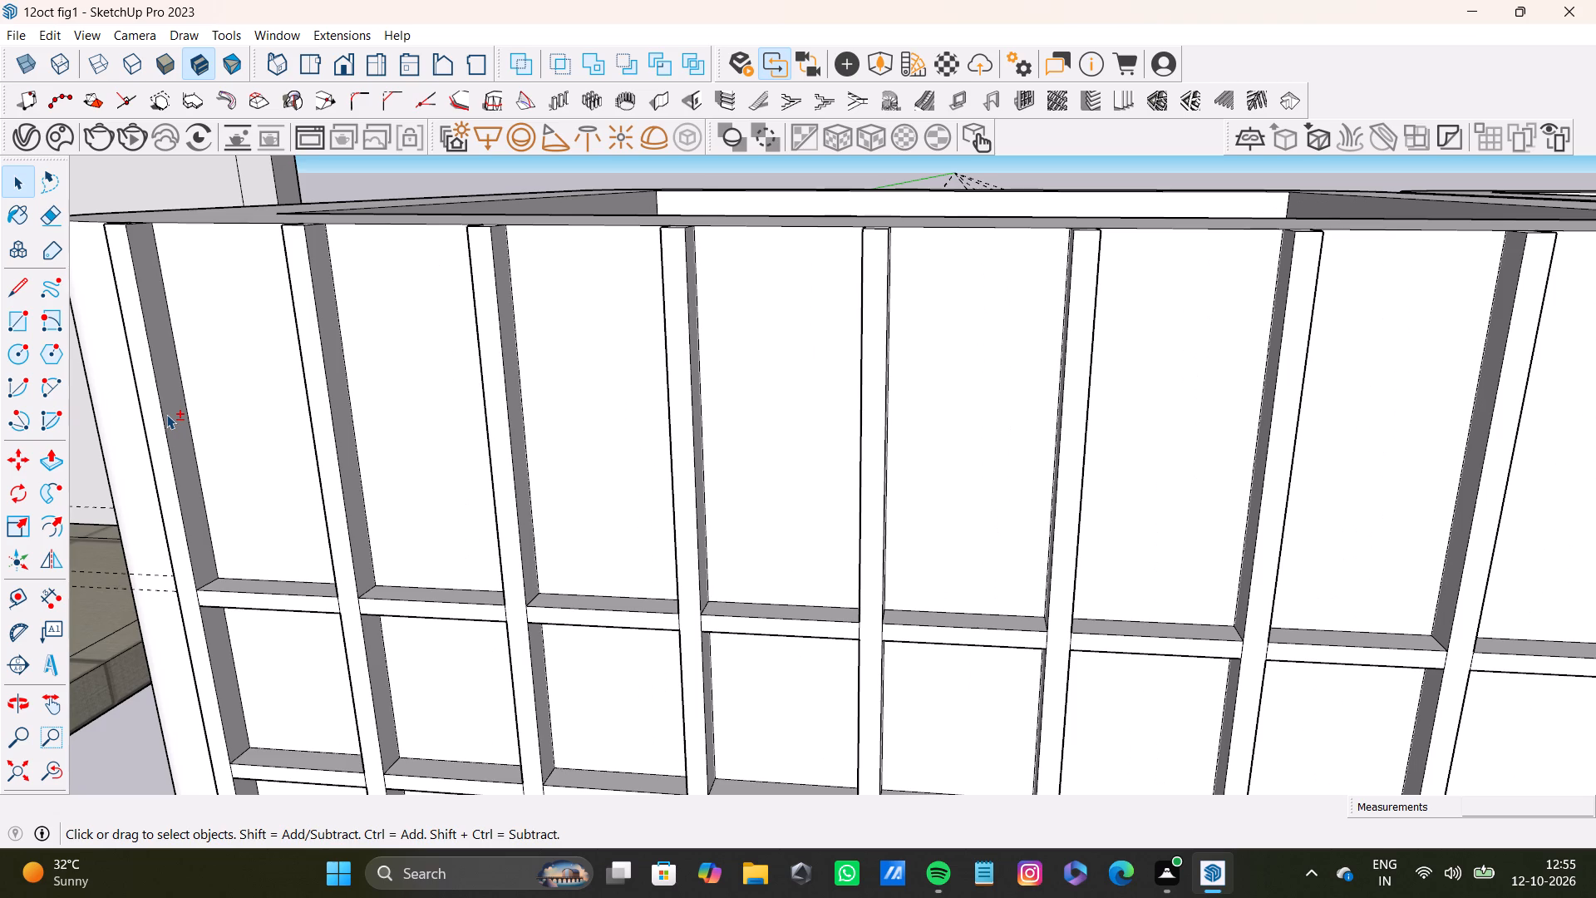
pyautogui.keyDown('shift'); pyautogui.scroll(-20, 448, 480); pyautogui.keyUp('shift')
pyautogui.keyDown('shift'); pyautogui.scroll(-5, 448, 480); pyautogui.keyUp('shift')
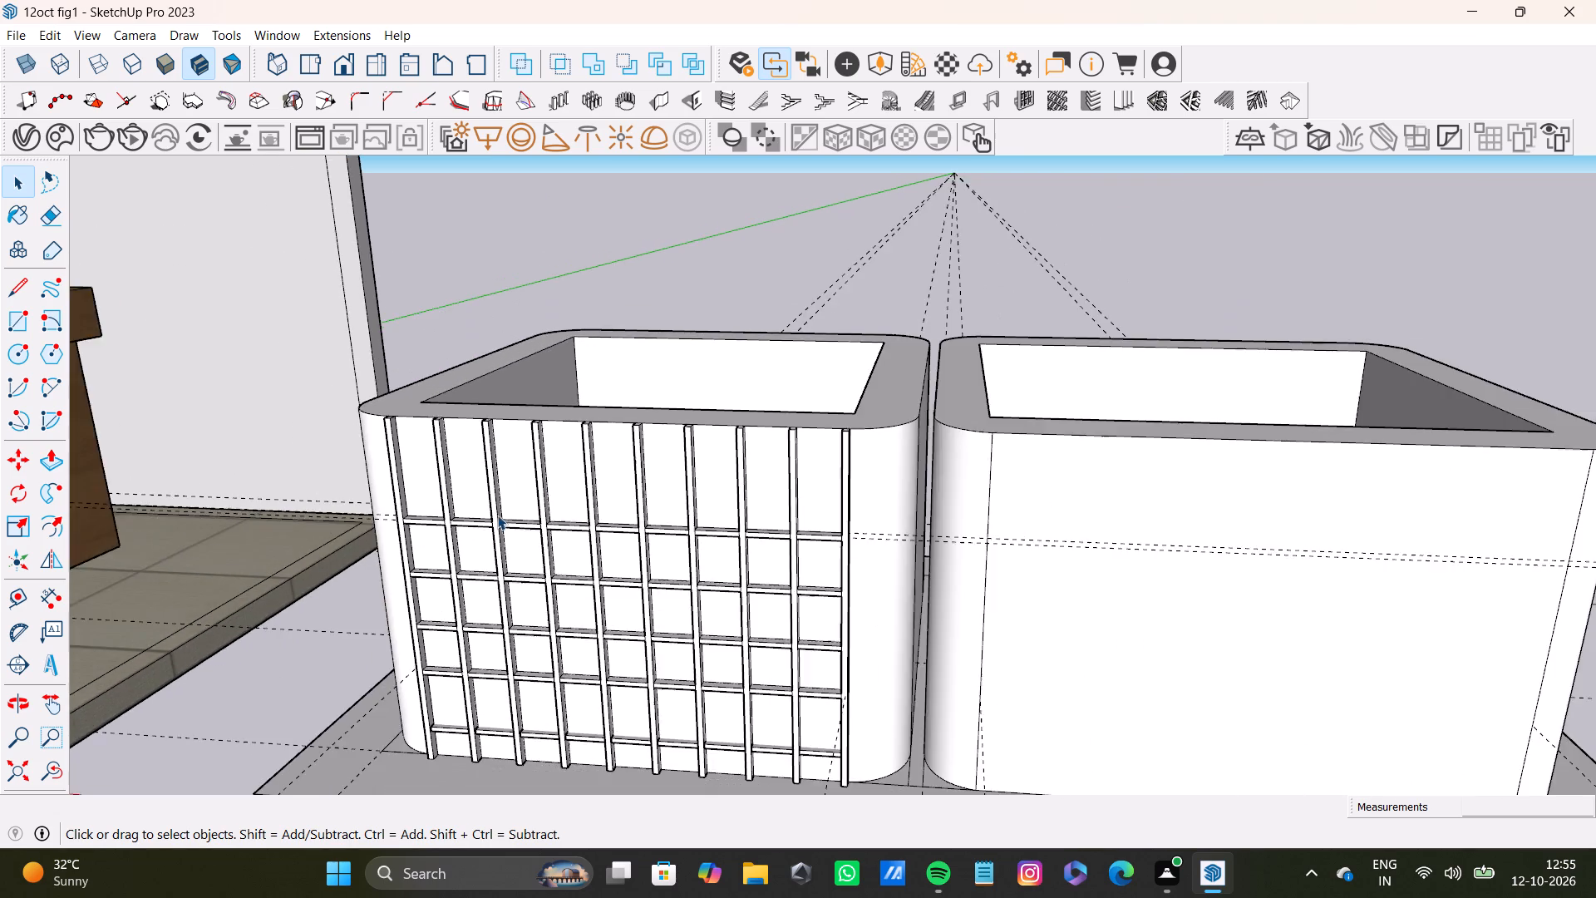
# Draw a full-height rectangle about 9/16" wide on the plain box's front face, along the edge nearest the gridded box.
pyautogui.keyDown('shift'); pyautogui.moveTo(711, 522); pyautogui.dragTo(184, 474, button='middle'); pyautogui.keyUp('shift')
pyautogui.scroll(3, 370, 463)
pyautogui.moveTo(15, 313); pyautogui.dragTo(27, 317)
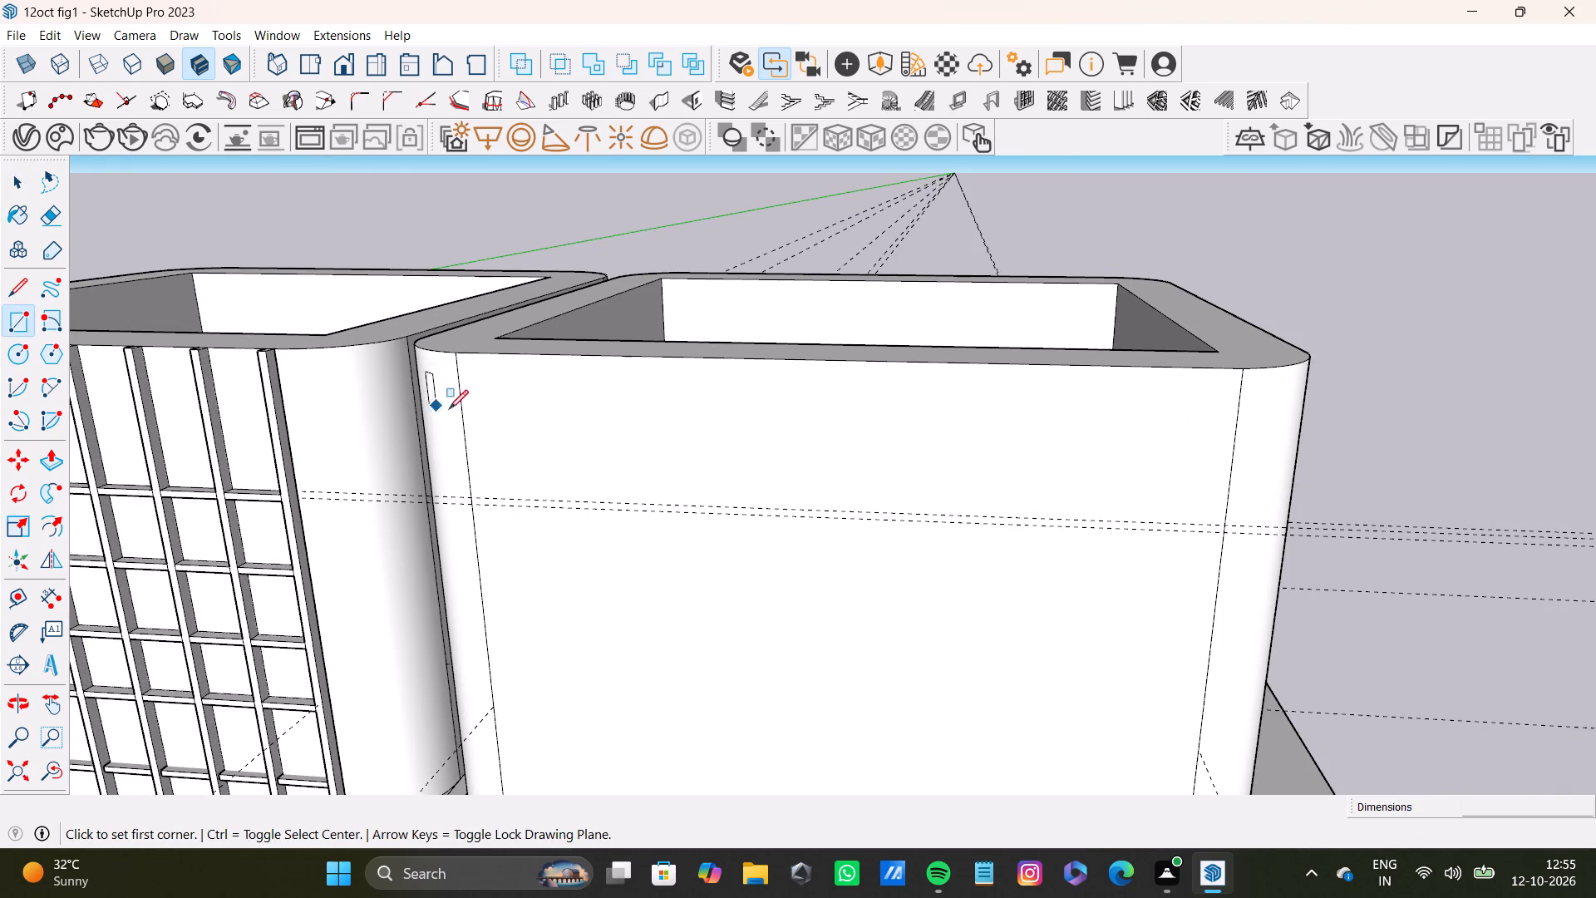
pyautogui.scroll(5, 480, 409)
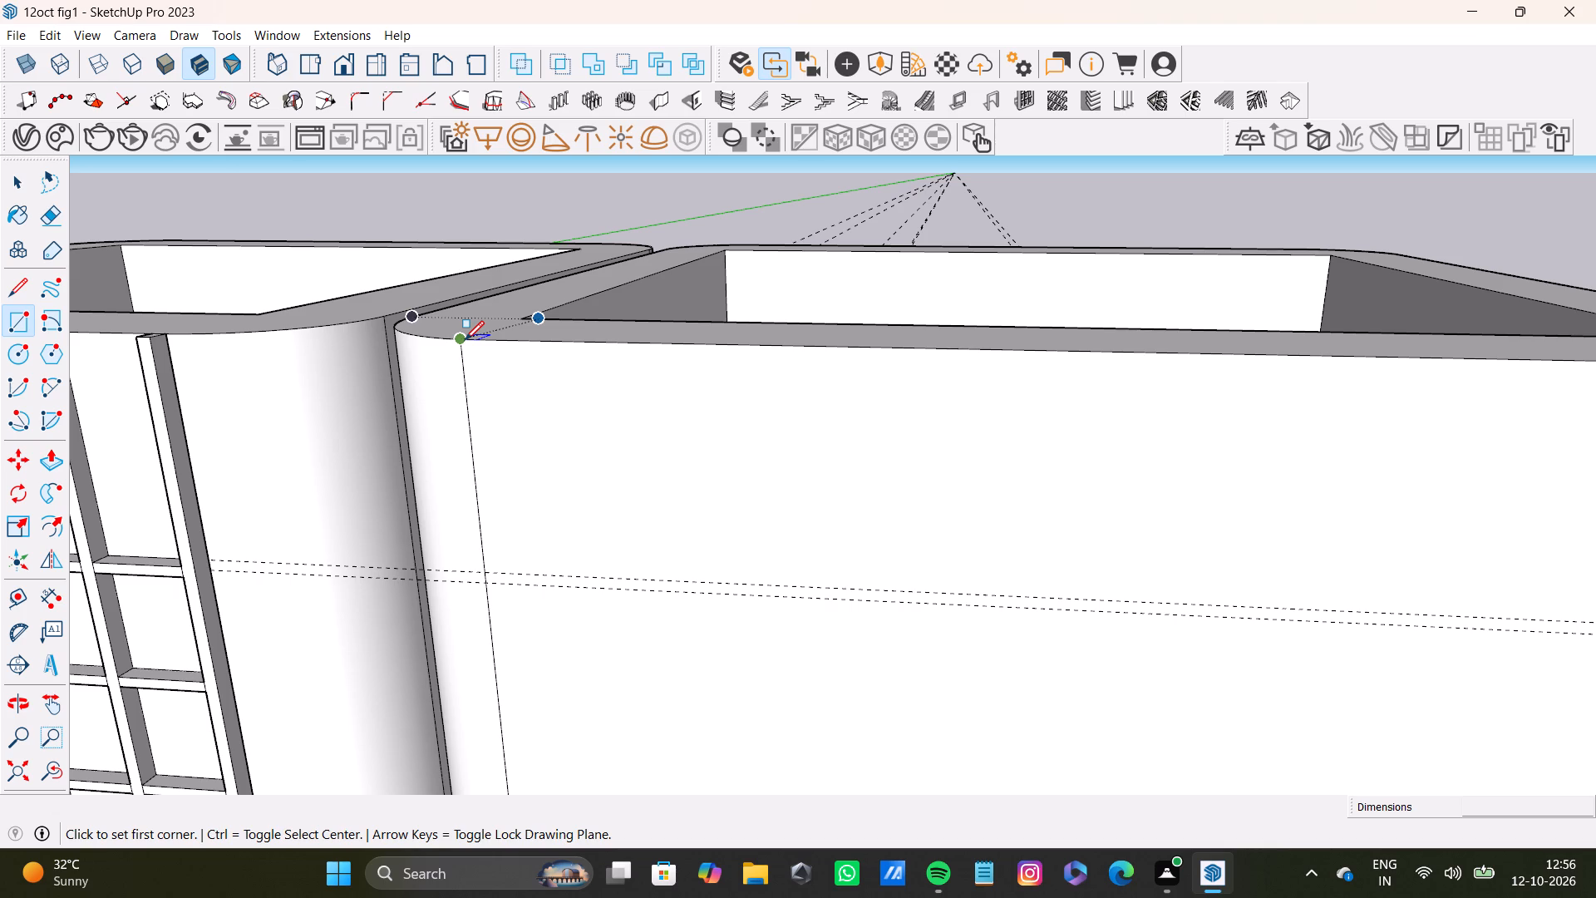
pyautogui.click(461, 339)
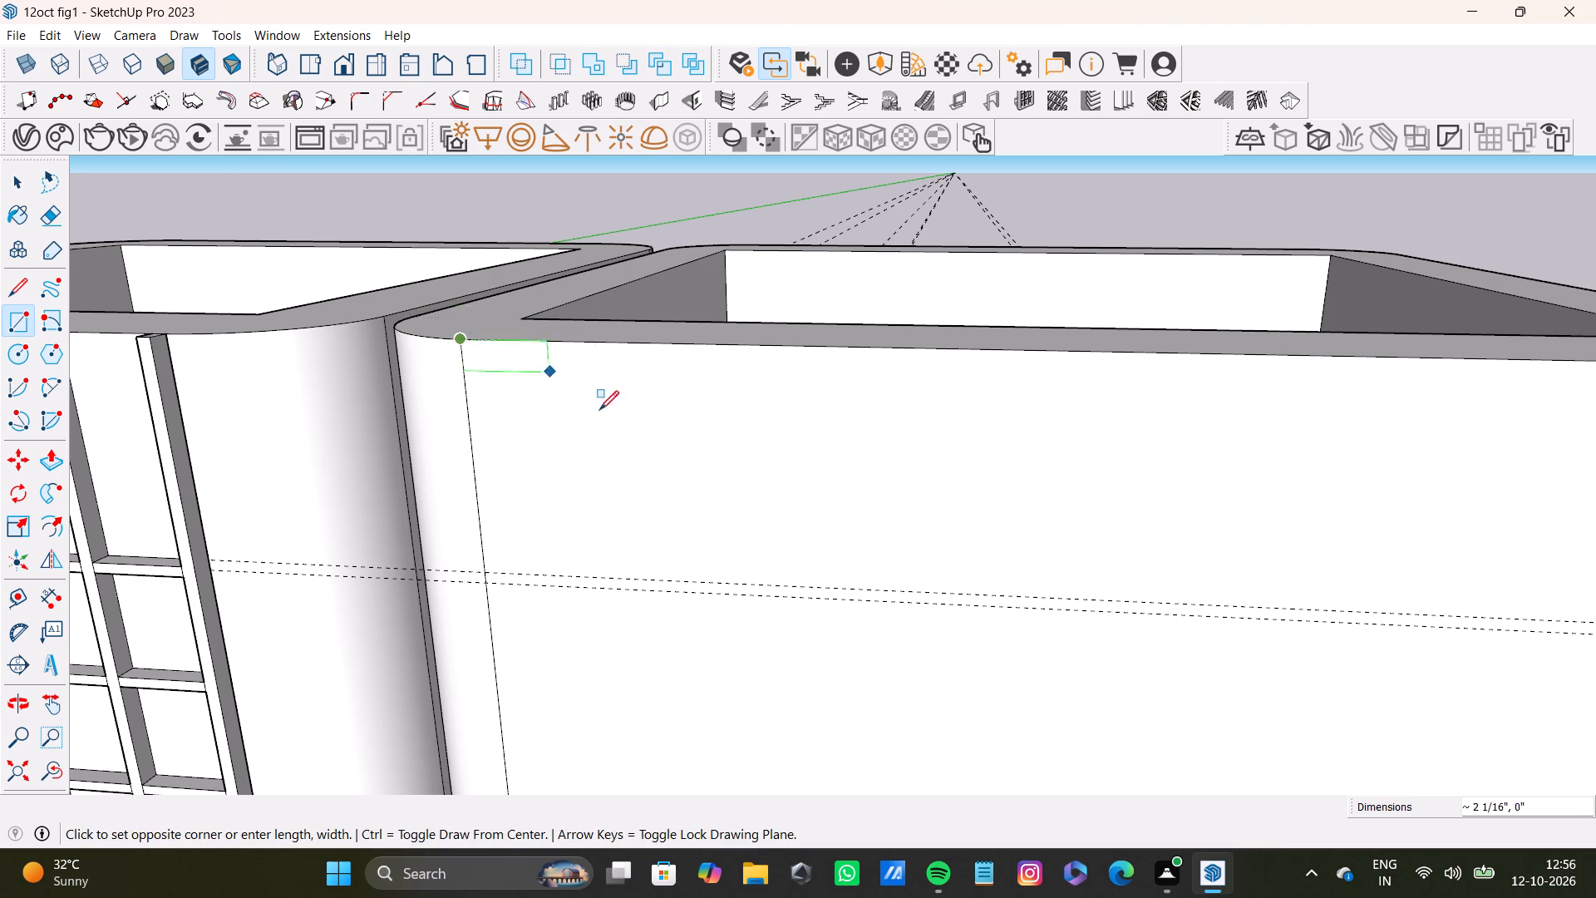
pyautogui.scroll(-4, 628, 458)
pyautogui.keyDown('shift'); pyautogui.moveTo(625, 596); pyautogui.dragTo(545, 338, button='middle'); pyautogui.keyUp('shift')
pyautogui.scroll(6, 465, 563)
pyautogui.keyDown('shift'); pyautogui.moveTo(486, 532); pyautogui.dragTo(479, 417, button='middle'); pyautogui.keyUp('shift')
pyautogui.scroll(3, 486, 554)
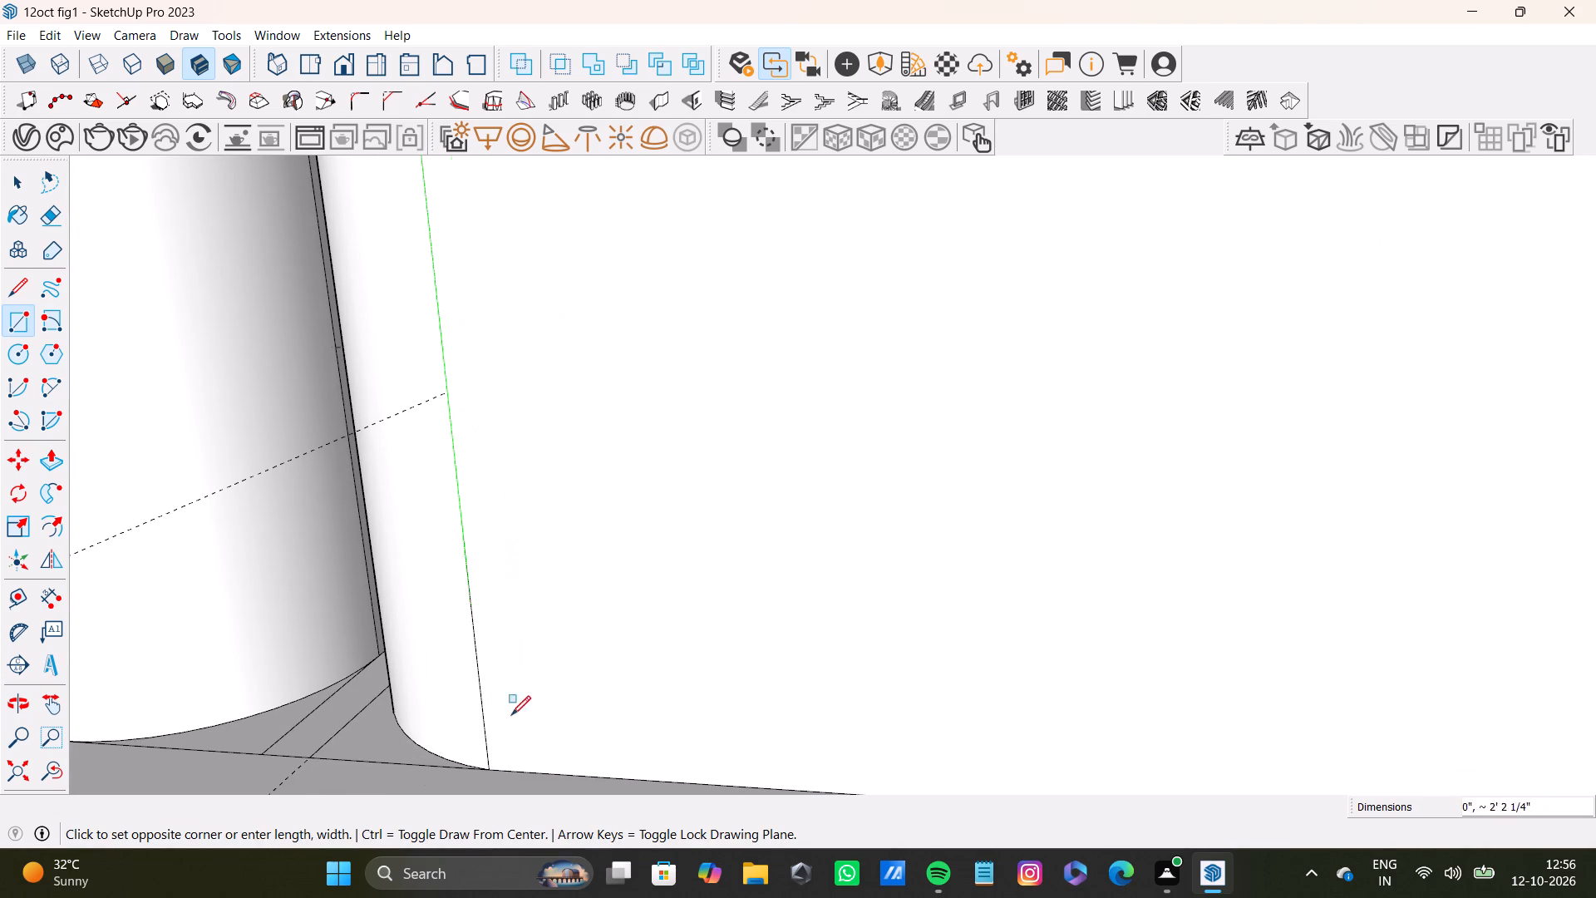
pyautogui.click(514, 774)
pyautogui.scroll(-9, 507, 735)
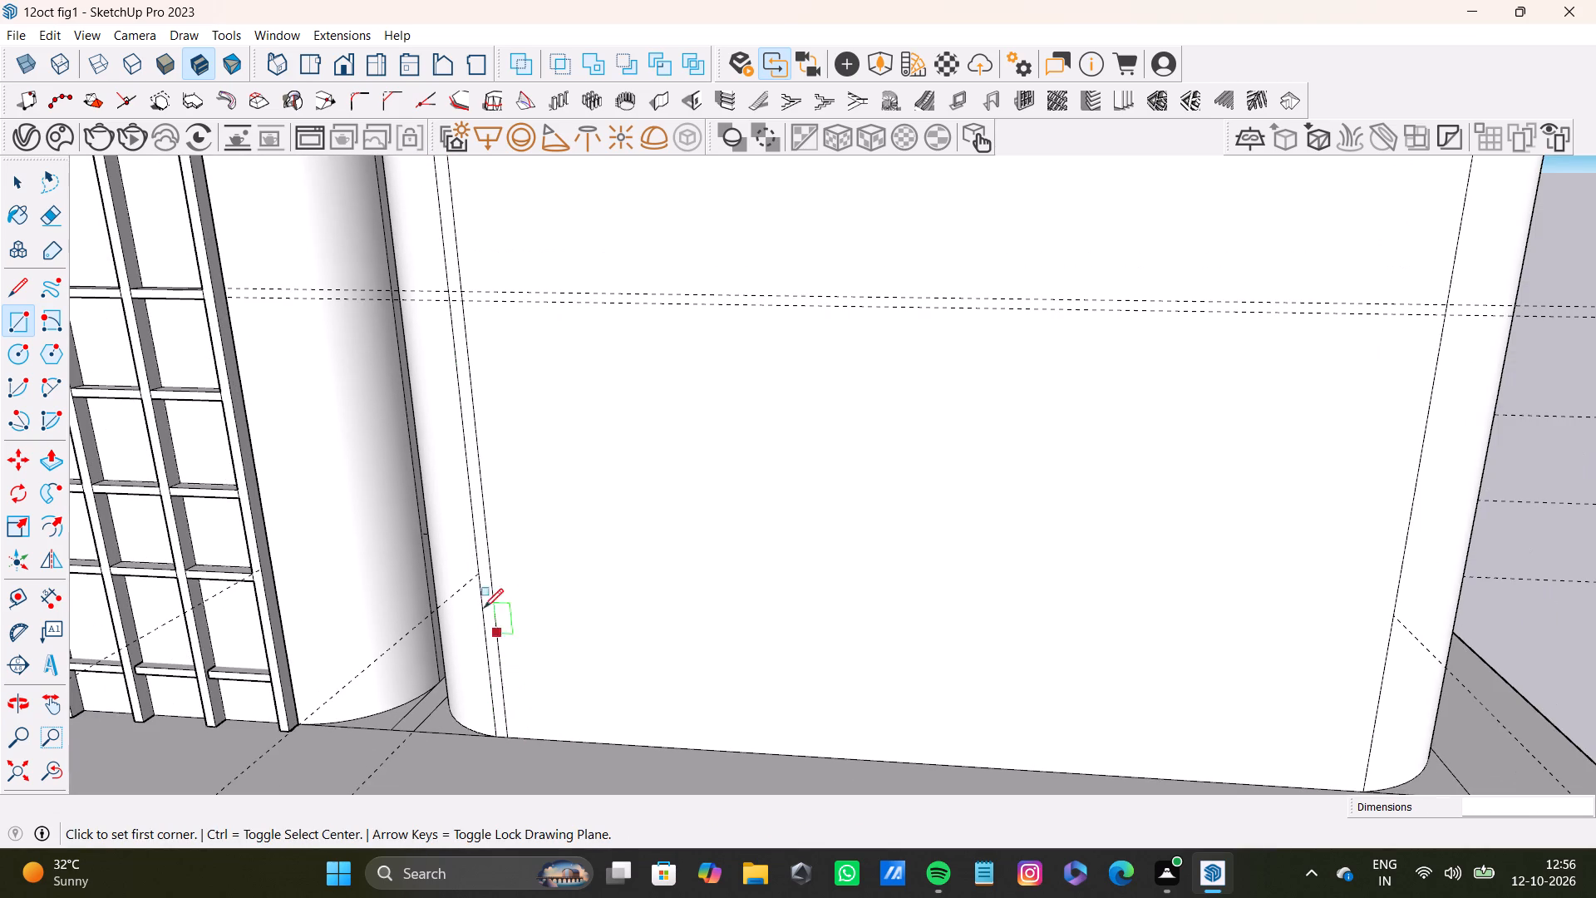
# Push/pull the narrow rectangle on the plain box's front face outward about 1/2" as a raised vertical strip.
pyautogui.scroll(-4, 462, 537)
pyautogui.keyDown('shift'); pyautogui.moveTo(476, 530); pyautogui.dragTo(397, 686, button='middle'); pyautogui.keyUp('shift')
pyautogui.scroll(10, 385, 499)
pyautogui.press('space')
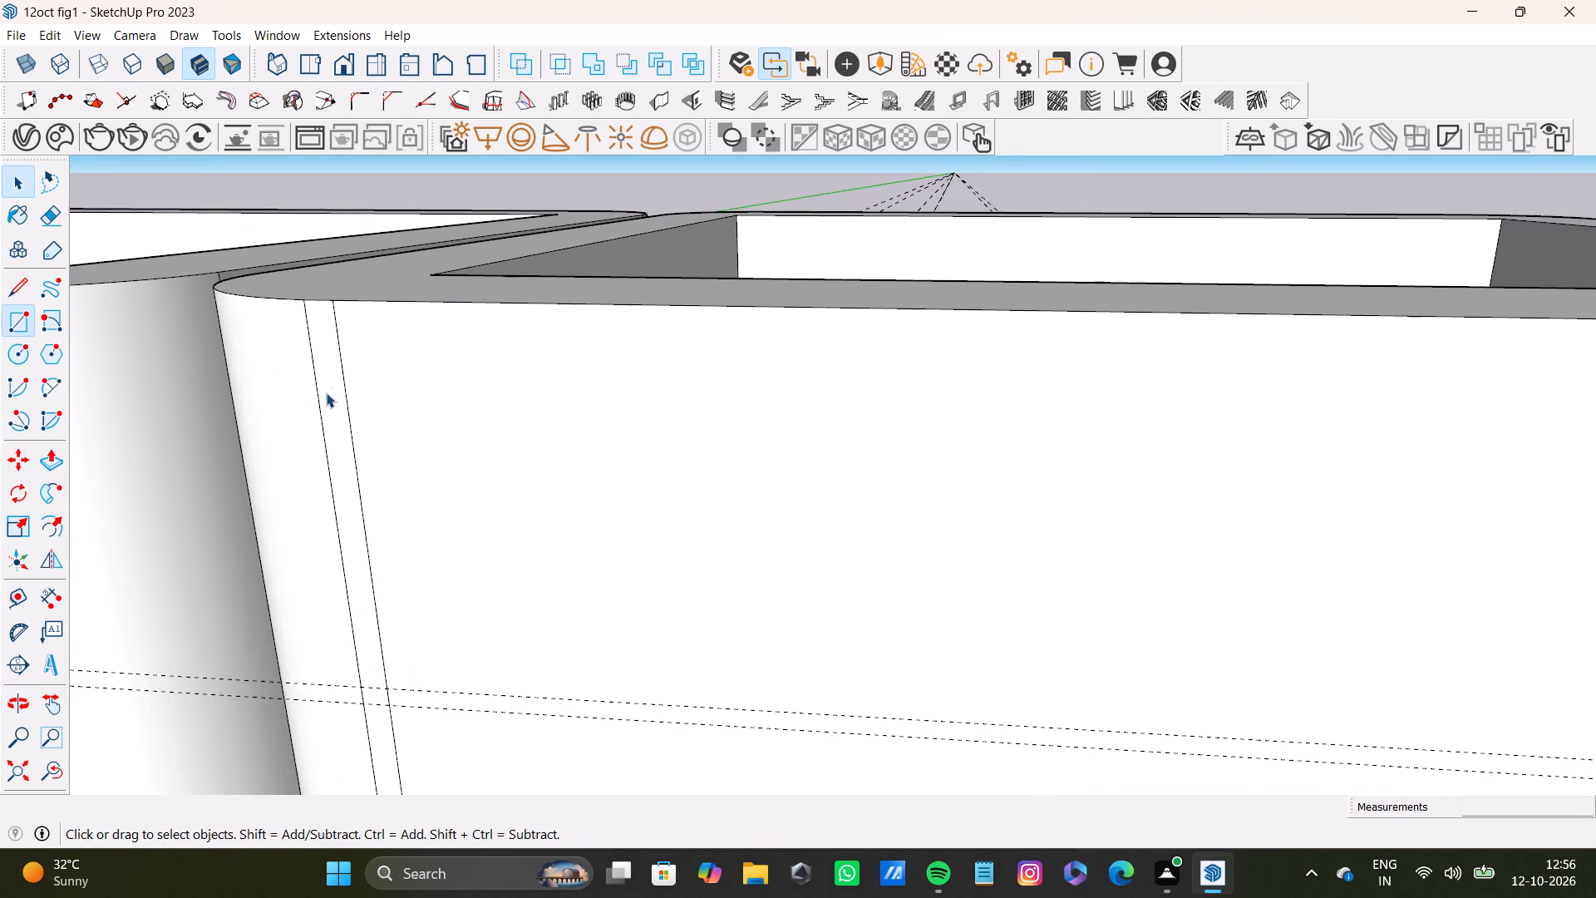
pyautogui.scroll(4, 326, 392)
pyautogui.click(326, 368)
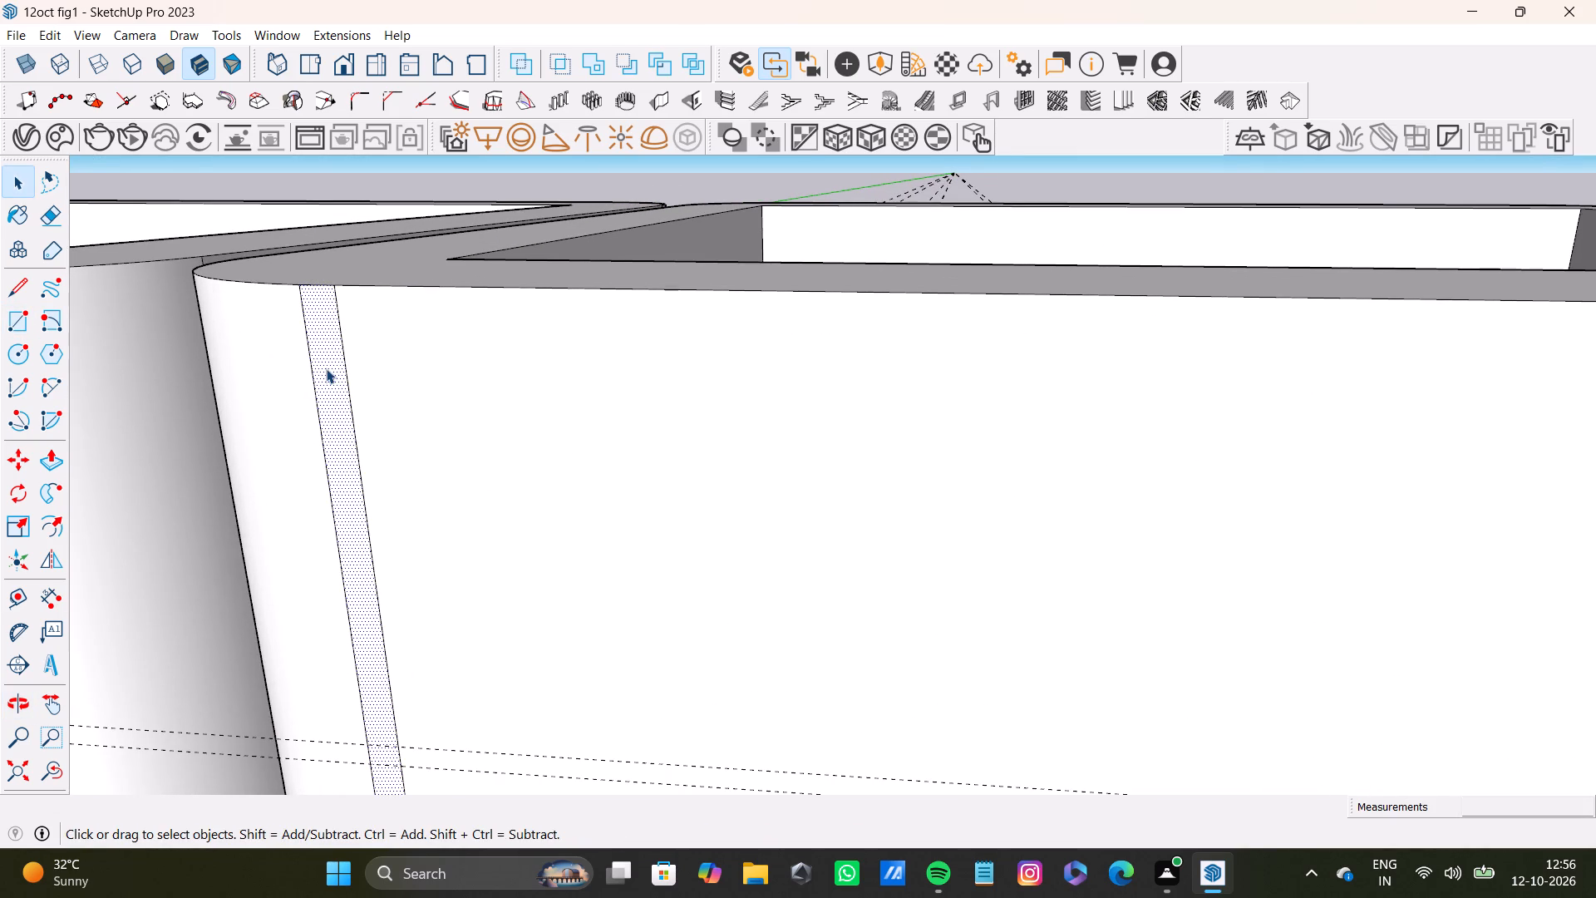
pyautogui.press('p')
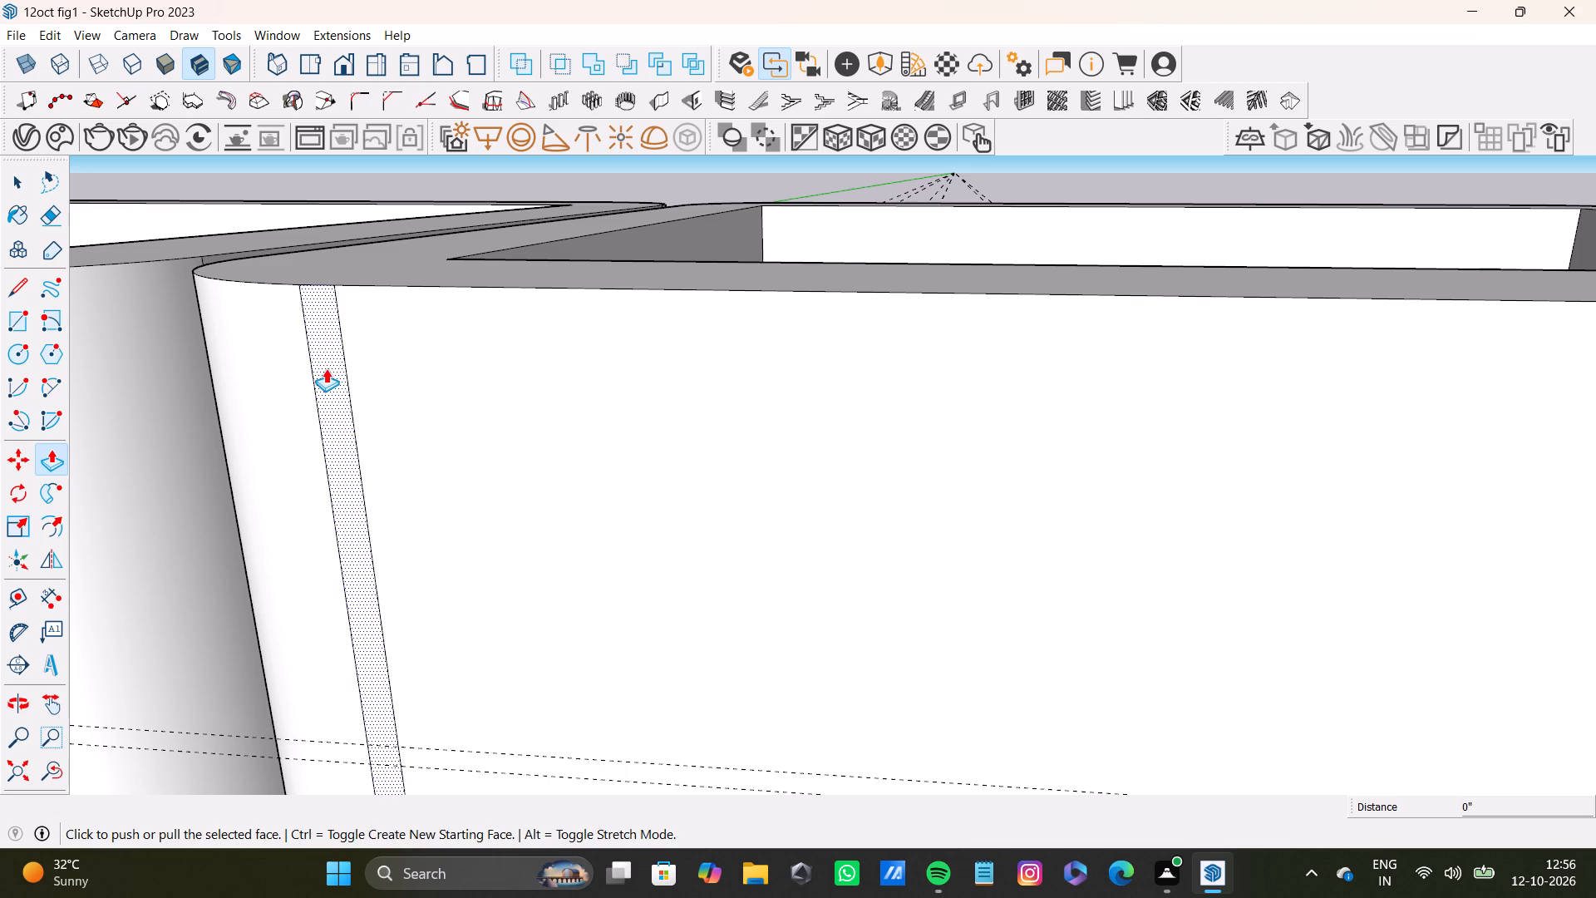
pyautogui.moveTo(326, 368); pyautogui.dragTo(313, 392)
pyautogui.scroll(-8, 313, 390)
pyautogui.moveTo(329, 390); pyautogui.dragTo(267, 634, button='middle')
pyautogui.scroll(4, 298, 421)
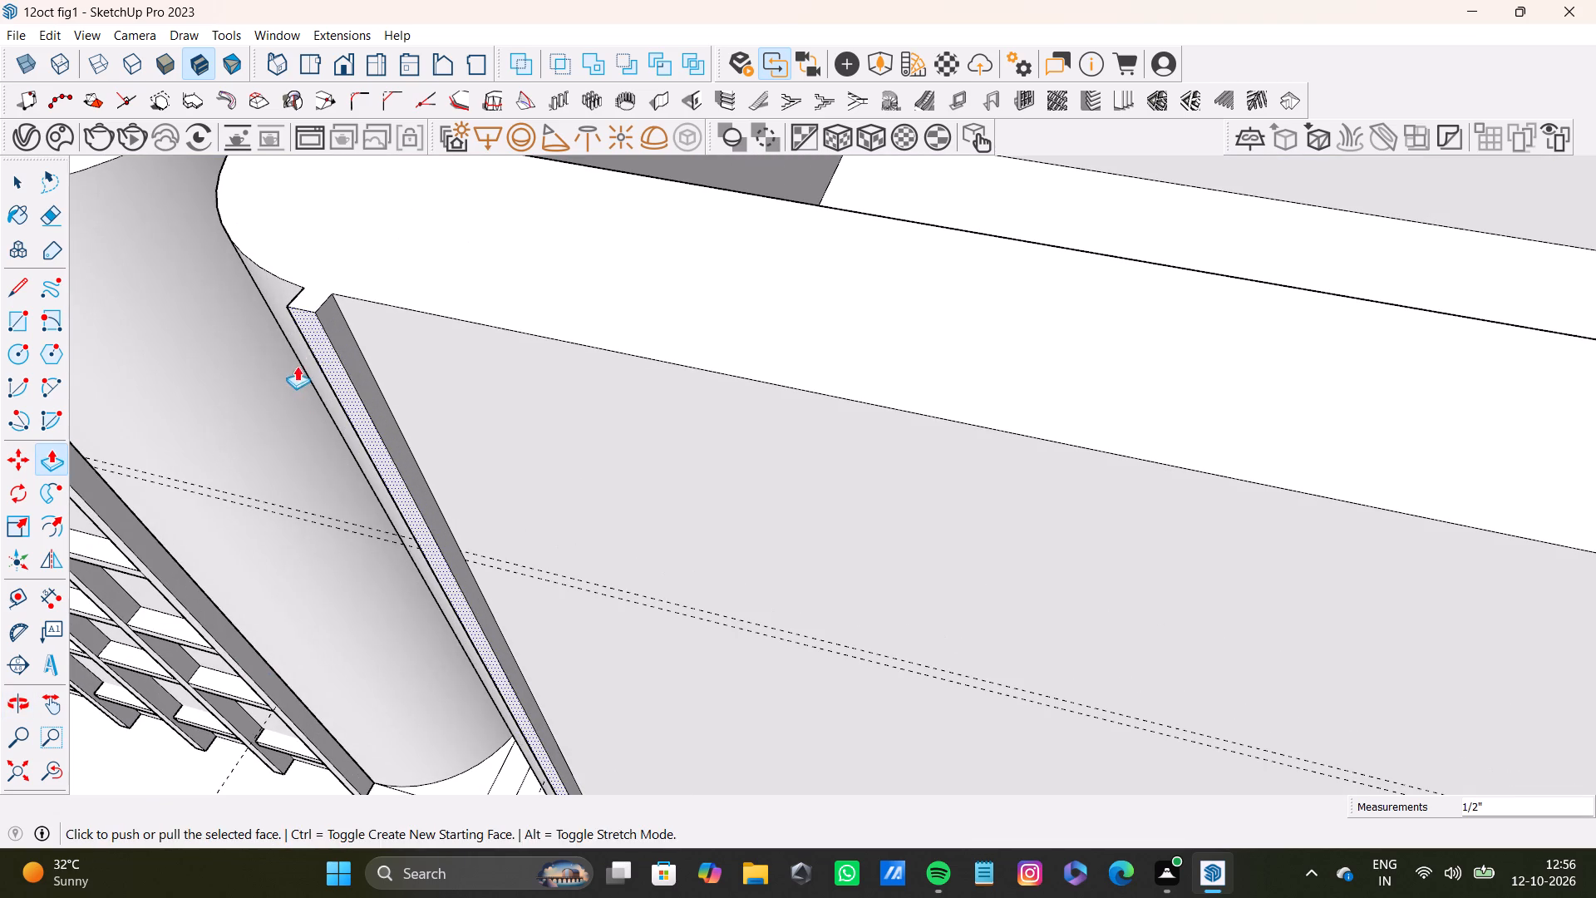
pyautogui.moveTo(306, 335); pyautogui.dragTo(313, 350)
# Draw a line about 9/16" long across the strip's top, along the box rim, separating the strip's top face from the rim.
pyautogui.press('l')
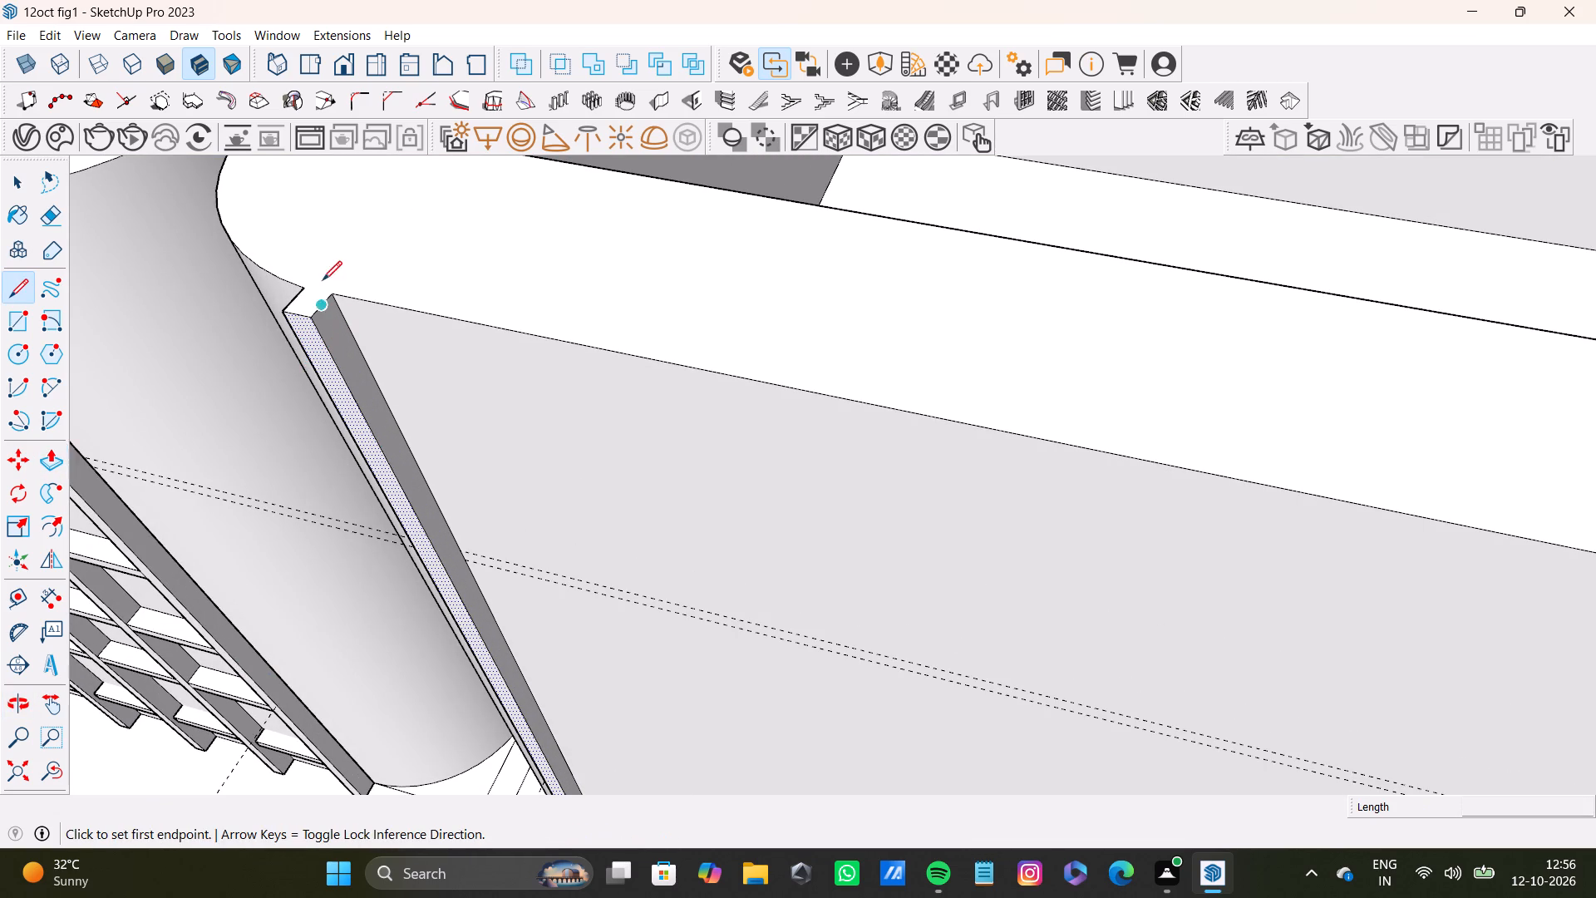
pyautogui.scroll(8, 323, 280)
pyautogui.click(289, 279)
pyautogui.click(345, 295)
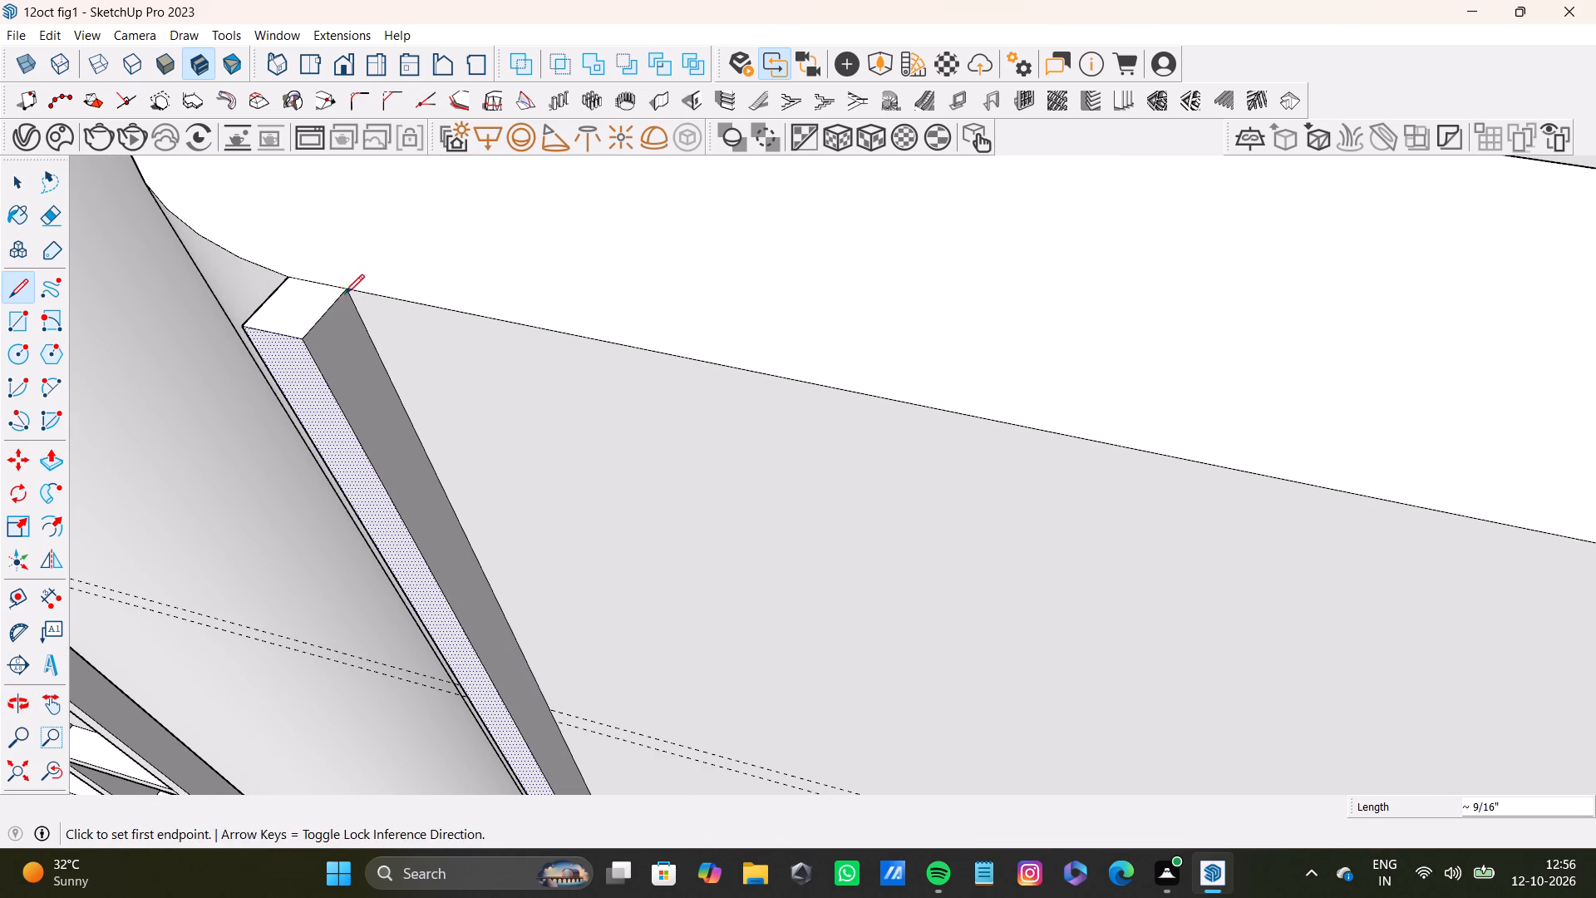
pyautogui.press('space')
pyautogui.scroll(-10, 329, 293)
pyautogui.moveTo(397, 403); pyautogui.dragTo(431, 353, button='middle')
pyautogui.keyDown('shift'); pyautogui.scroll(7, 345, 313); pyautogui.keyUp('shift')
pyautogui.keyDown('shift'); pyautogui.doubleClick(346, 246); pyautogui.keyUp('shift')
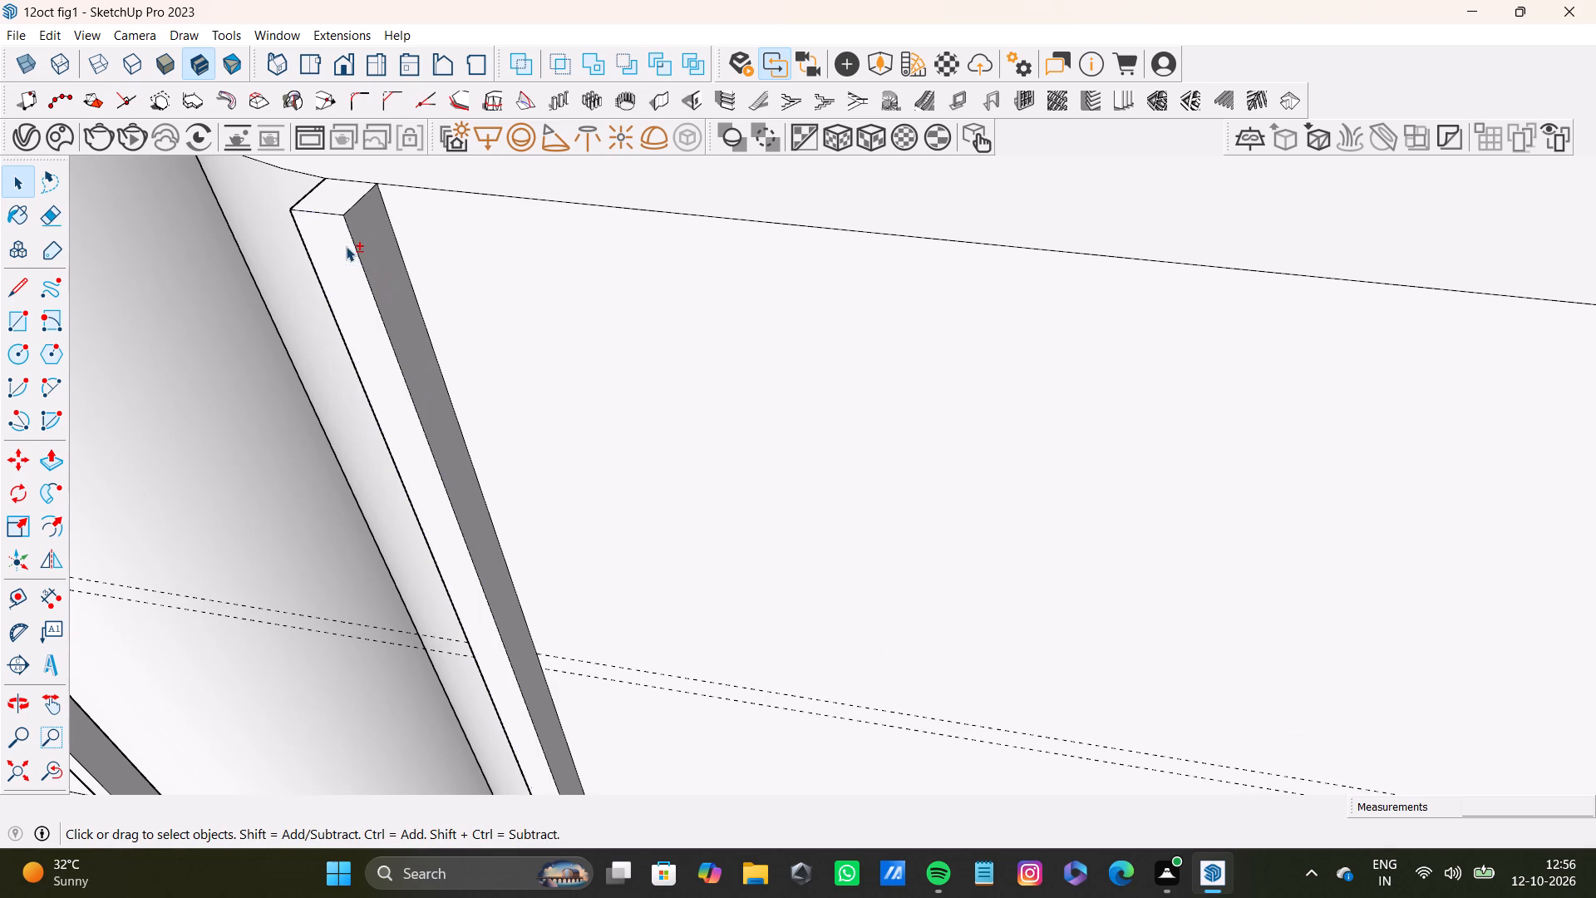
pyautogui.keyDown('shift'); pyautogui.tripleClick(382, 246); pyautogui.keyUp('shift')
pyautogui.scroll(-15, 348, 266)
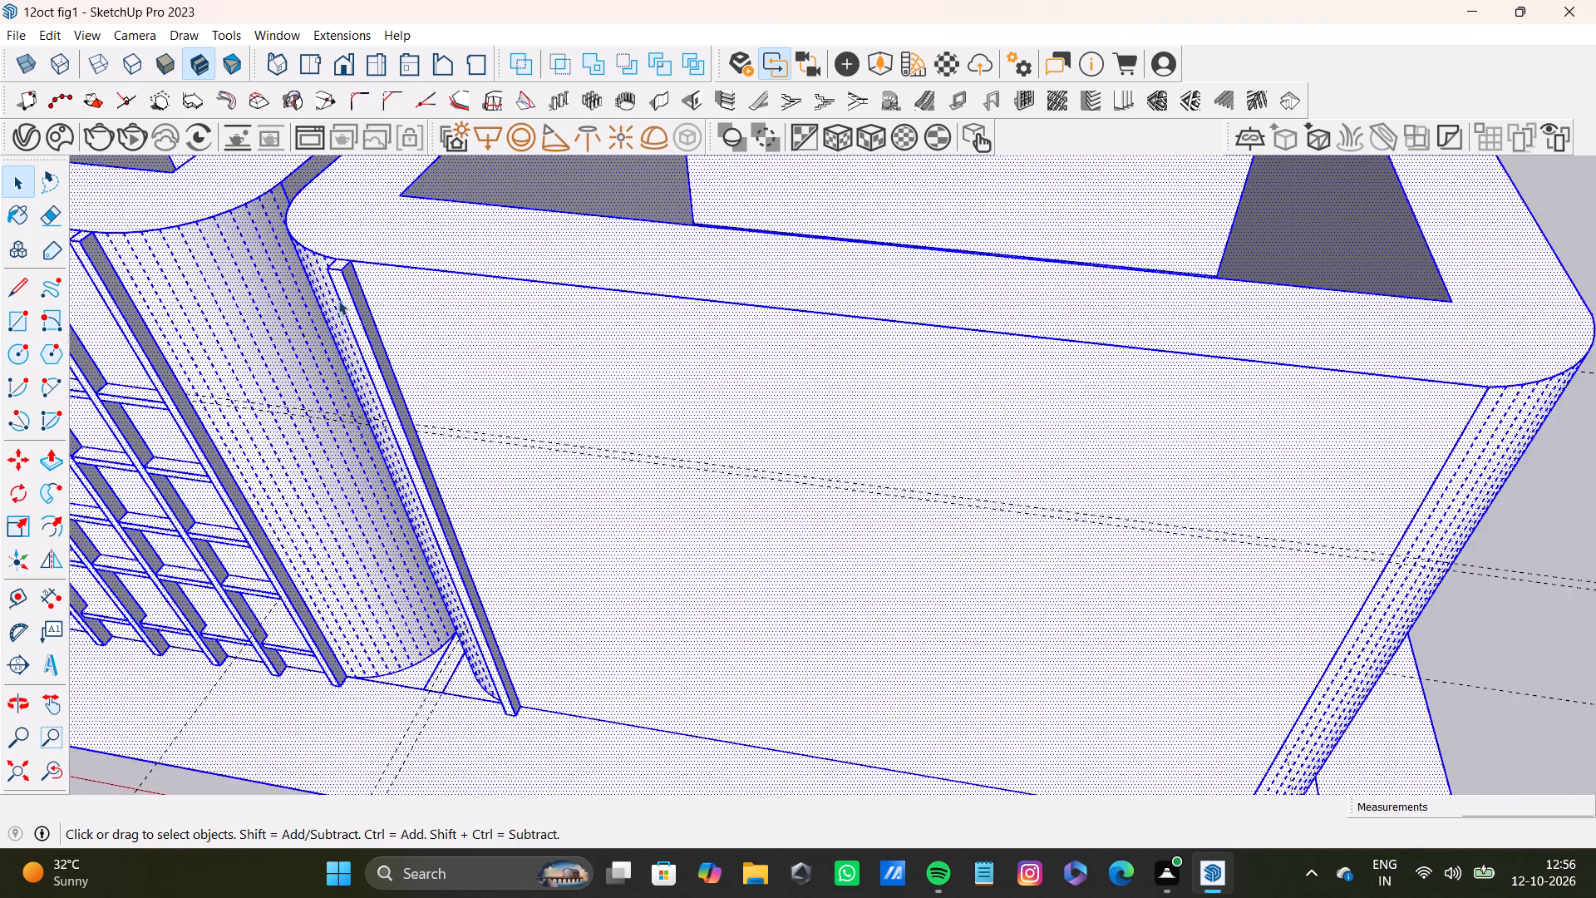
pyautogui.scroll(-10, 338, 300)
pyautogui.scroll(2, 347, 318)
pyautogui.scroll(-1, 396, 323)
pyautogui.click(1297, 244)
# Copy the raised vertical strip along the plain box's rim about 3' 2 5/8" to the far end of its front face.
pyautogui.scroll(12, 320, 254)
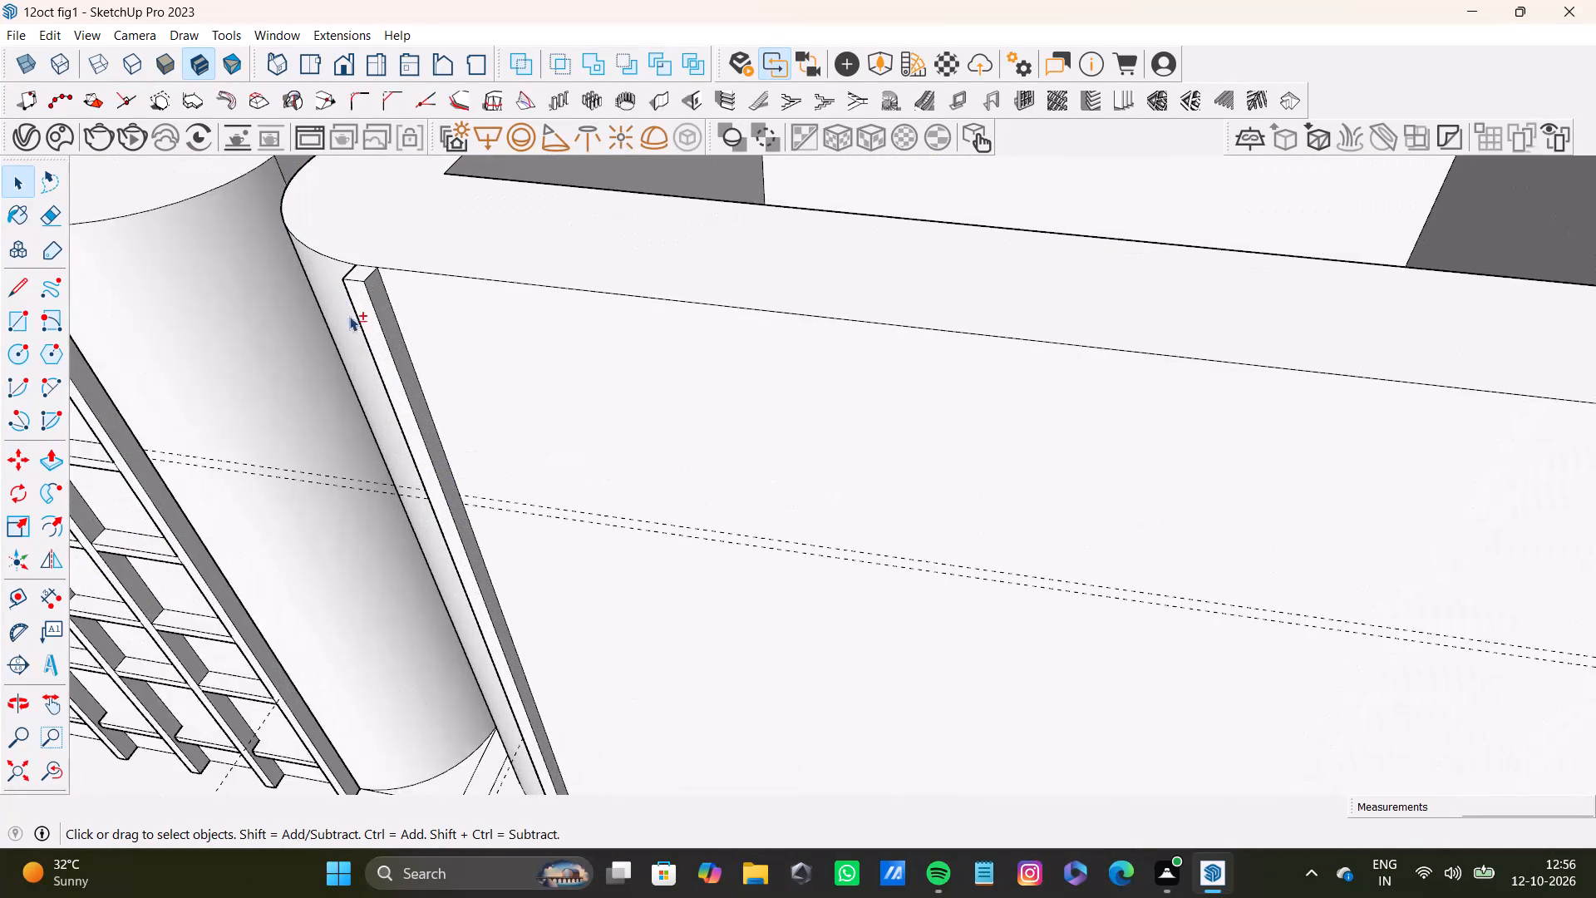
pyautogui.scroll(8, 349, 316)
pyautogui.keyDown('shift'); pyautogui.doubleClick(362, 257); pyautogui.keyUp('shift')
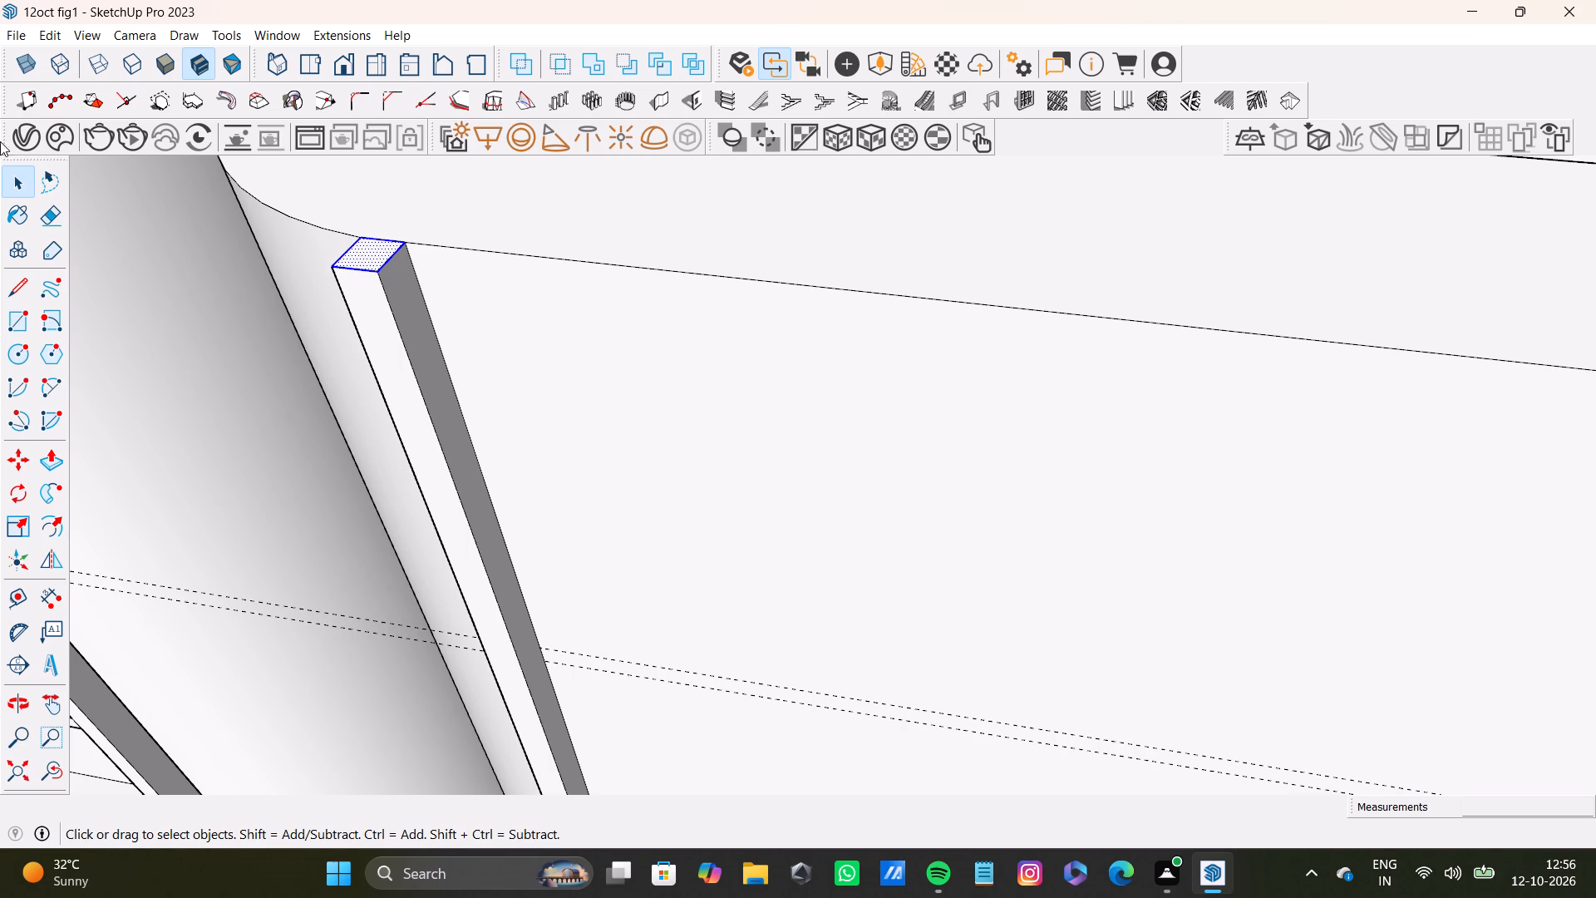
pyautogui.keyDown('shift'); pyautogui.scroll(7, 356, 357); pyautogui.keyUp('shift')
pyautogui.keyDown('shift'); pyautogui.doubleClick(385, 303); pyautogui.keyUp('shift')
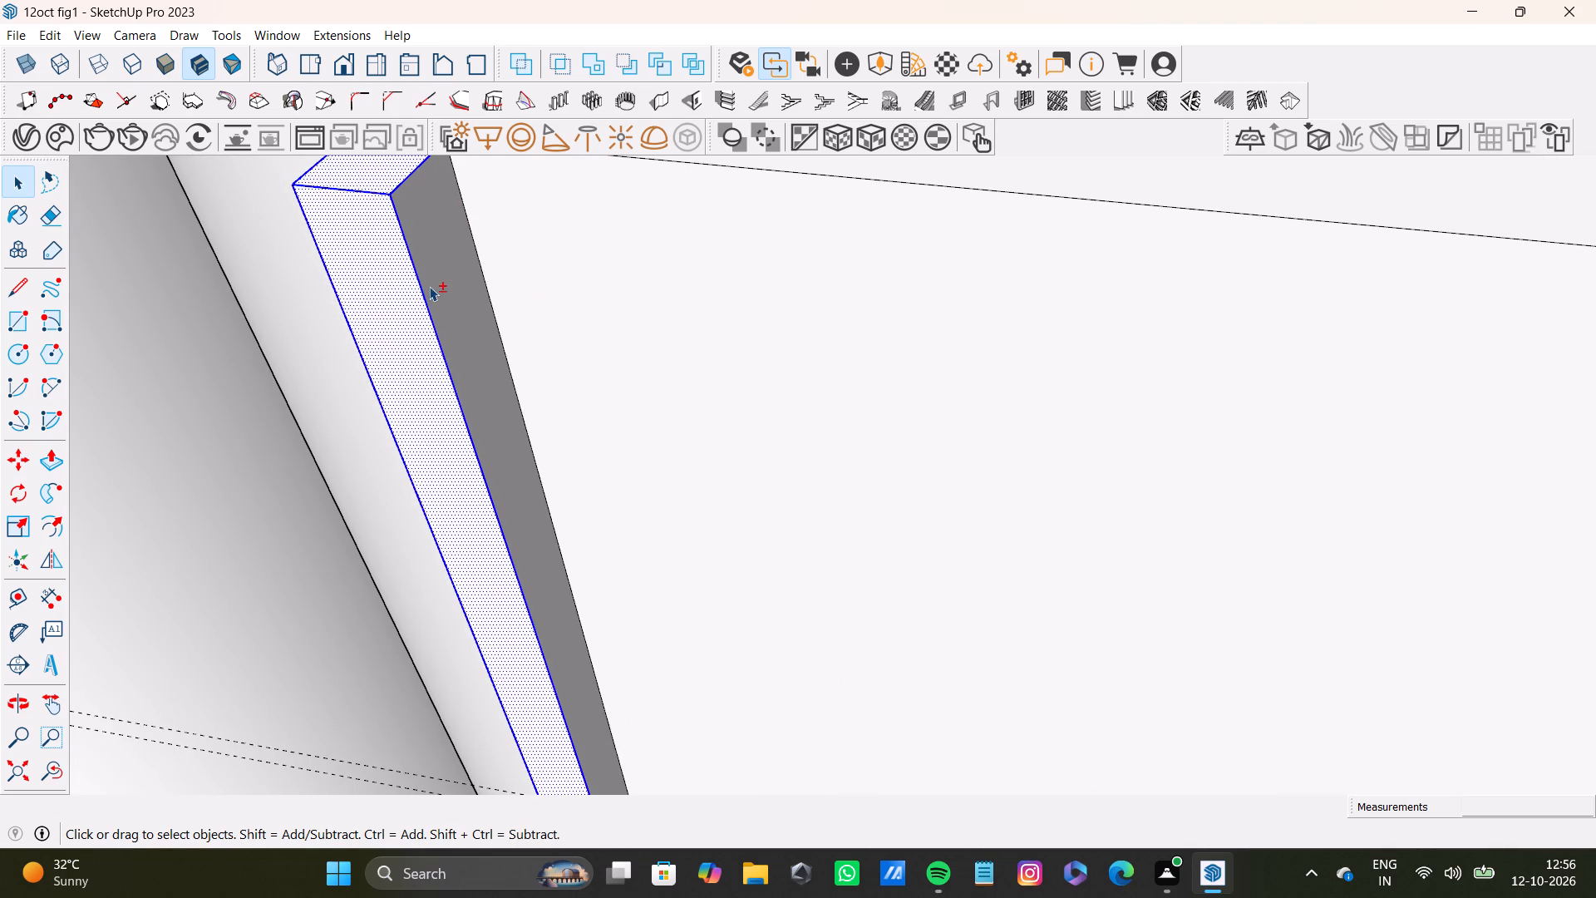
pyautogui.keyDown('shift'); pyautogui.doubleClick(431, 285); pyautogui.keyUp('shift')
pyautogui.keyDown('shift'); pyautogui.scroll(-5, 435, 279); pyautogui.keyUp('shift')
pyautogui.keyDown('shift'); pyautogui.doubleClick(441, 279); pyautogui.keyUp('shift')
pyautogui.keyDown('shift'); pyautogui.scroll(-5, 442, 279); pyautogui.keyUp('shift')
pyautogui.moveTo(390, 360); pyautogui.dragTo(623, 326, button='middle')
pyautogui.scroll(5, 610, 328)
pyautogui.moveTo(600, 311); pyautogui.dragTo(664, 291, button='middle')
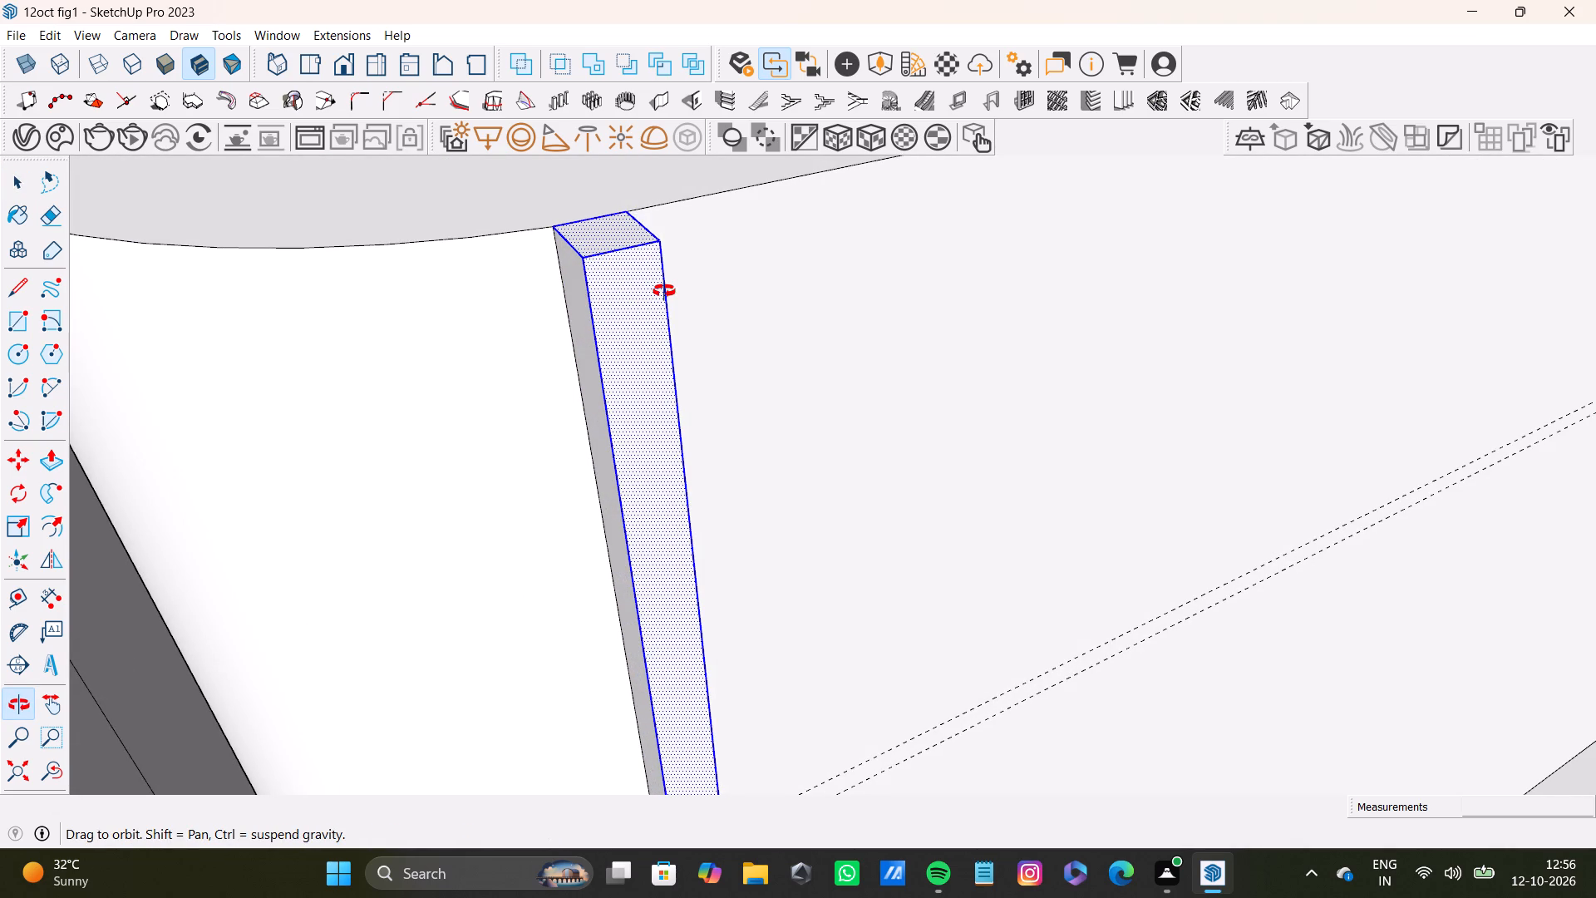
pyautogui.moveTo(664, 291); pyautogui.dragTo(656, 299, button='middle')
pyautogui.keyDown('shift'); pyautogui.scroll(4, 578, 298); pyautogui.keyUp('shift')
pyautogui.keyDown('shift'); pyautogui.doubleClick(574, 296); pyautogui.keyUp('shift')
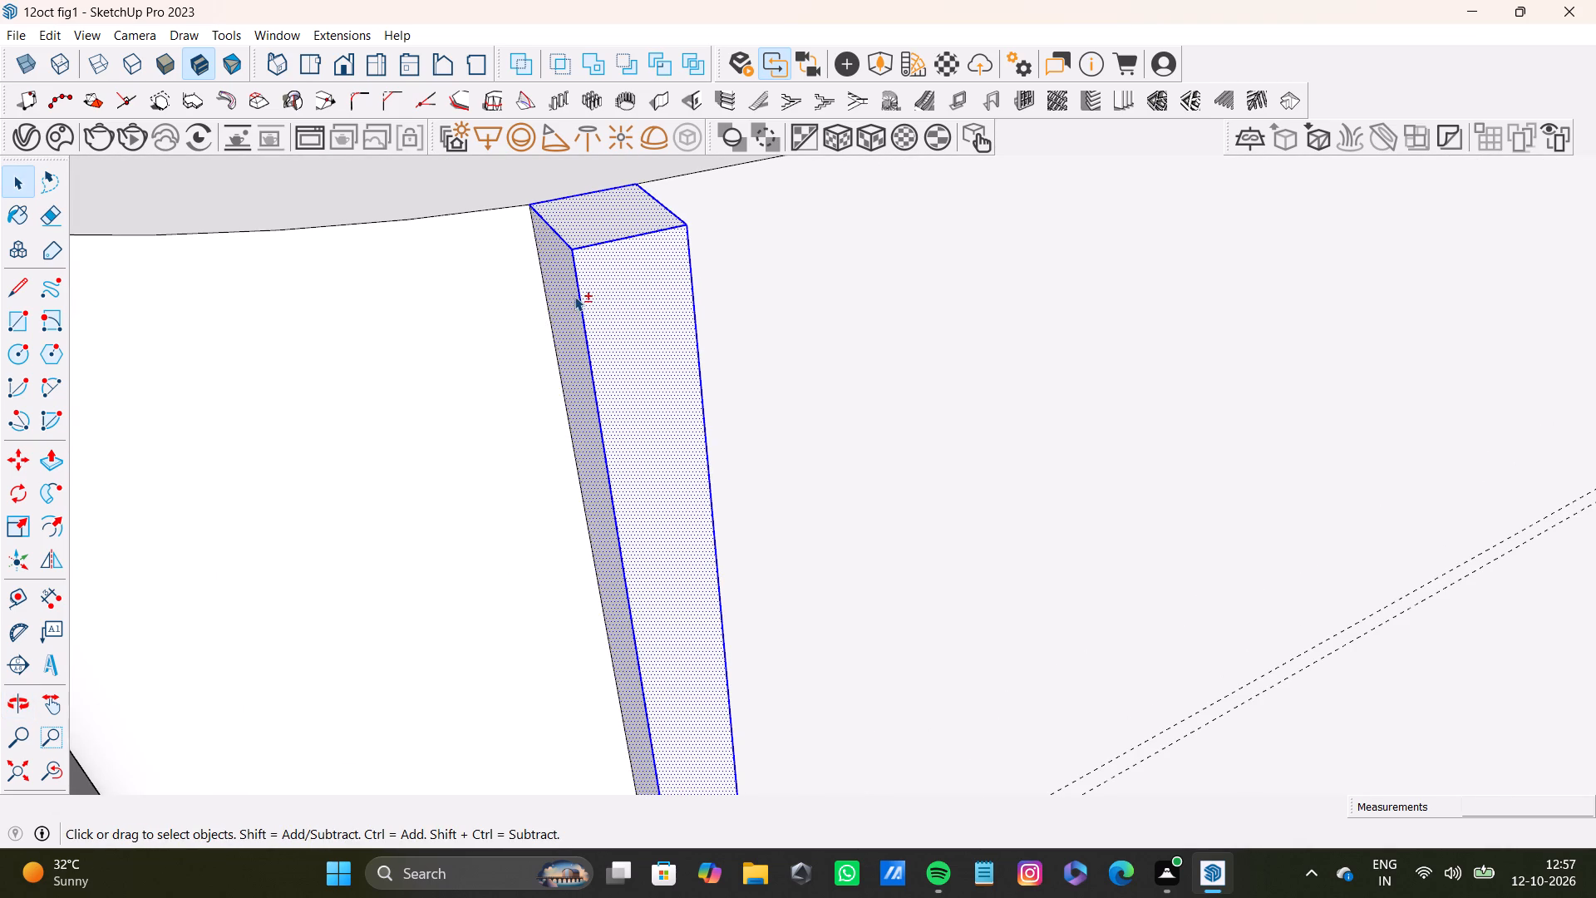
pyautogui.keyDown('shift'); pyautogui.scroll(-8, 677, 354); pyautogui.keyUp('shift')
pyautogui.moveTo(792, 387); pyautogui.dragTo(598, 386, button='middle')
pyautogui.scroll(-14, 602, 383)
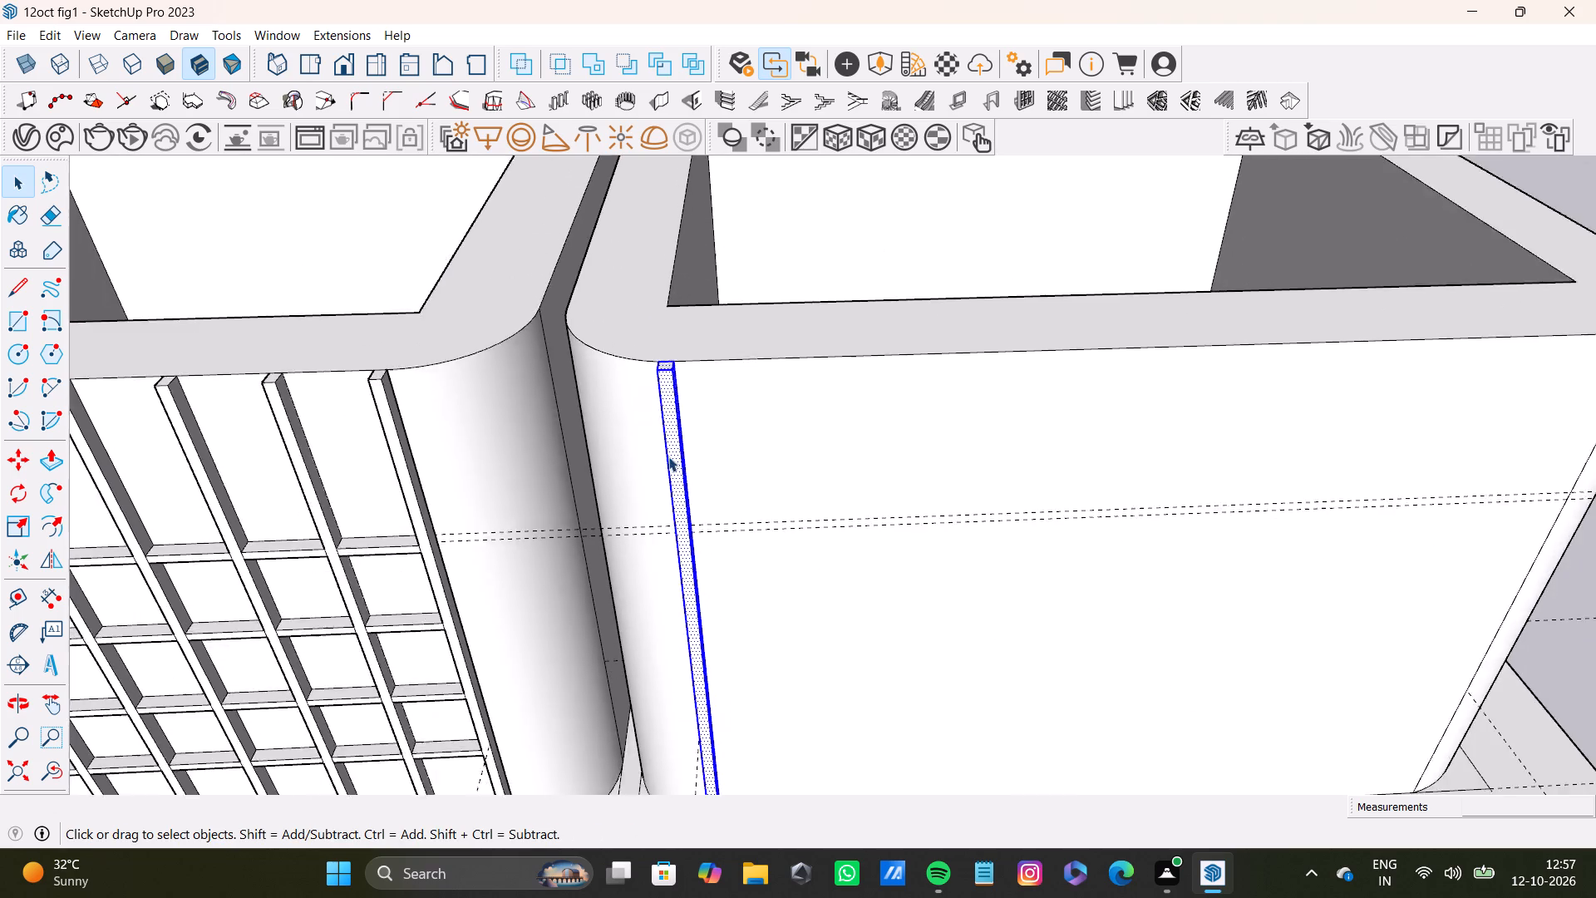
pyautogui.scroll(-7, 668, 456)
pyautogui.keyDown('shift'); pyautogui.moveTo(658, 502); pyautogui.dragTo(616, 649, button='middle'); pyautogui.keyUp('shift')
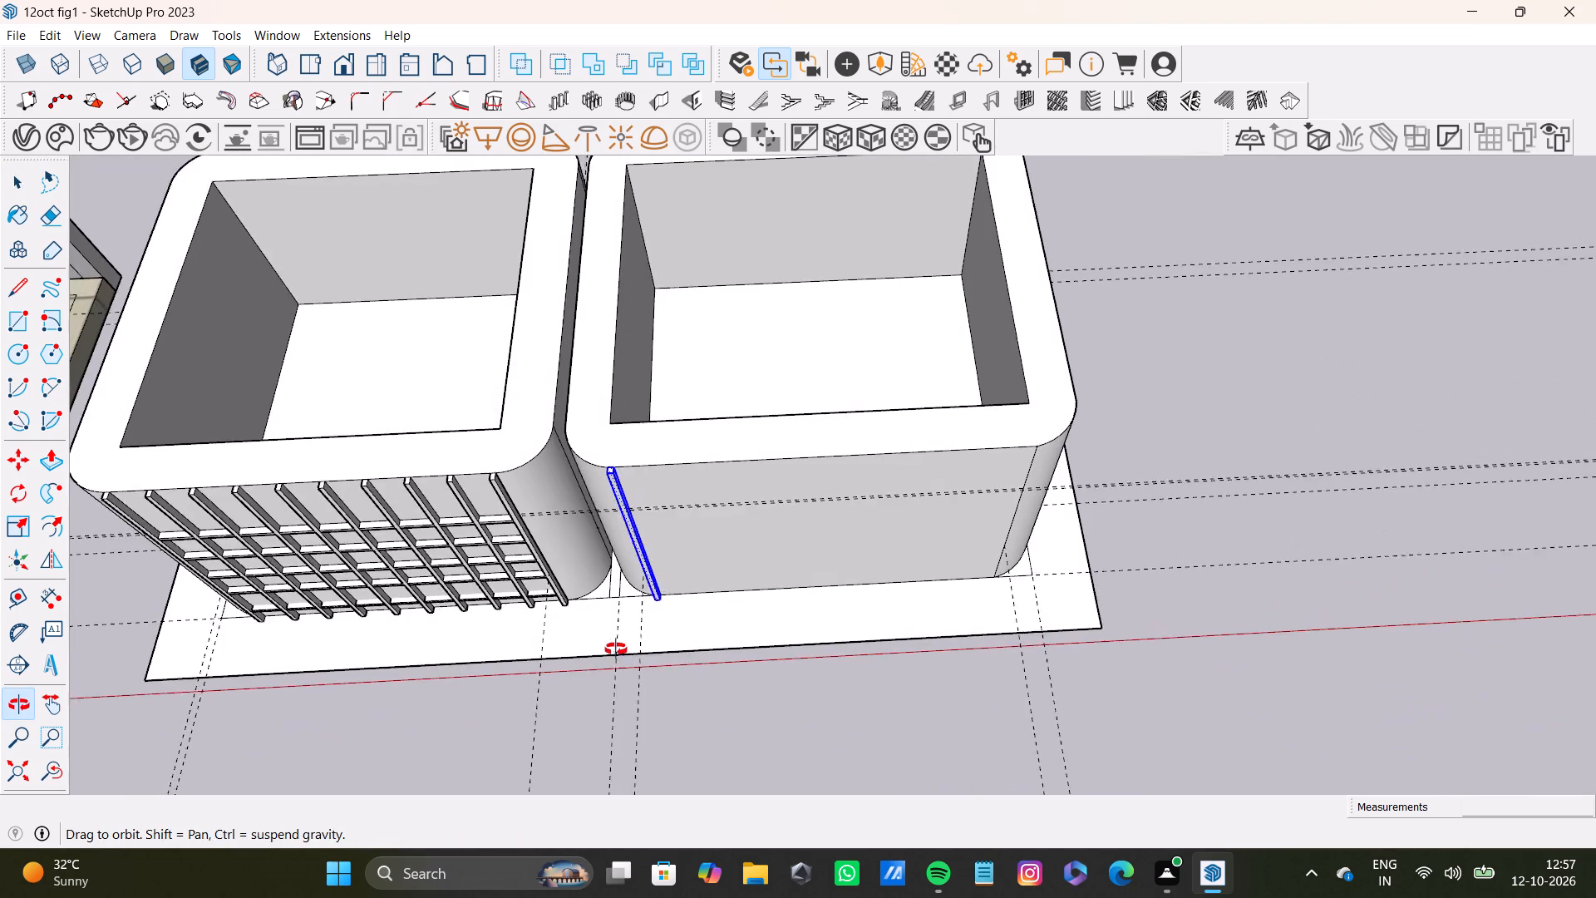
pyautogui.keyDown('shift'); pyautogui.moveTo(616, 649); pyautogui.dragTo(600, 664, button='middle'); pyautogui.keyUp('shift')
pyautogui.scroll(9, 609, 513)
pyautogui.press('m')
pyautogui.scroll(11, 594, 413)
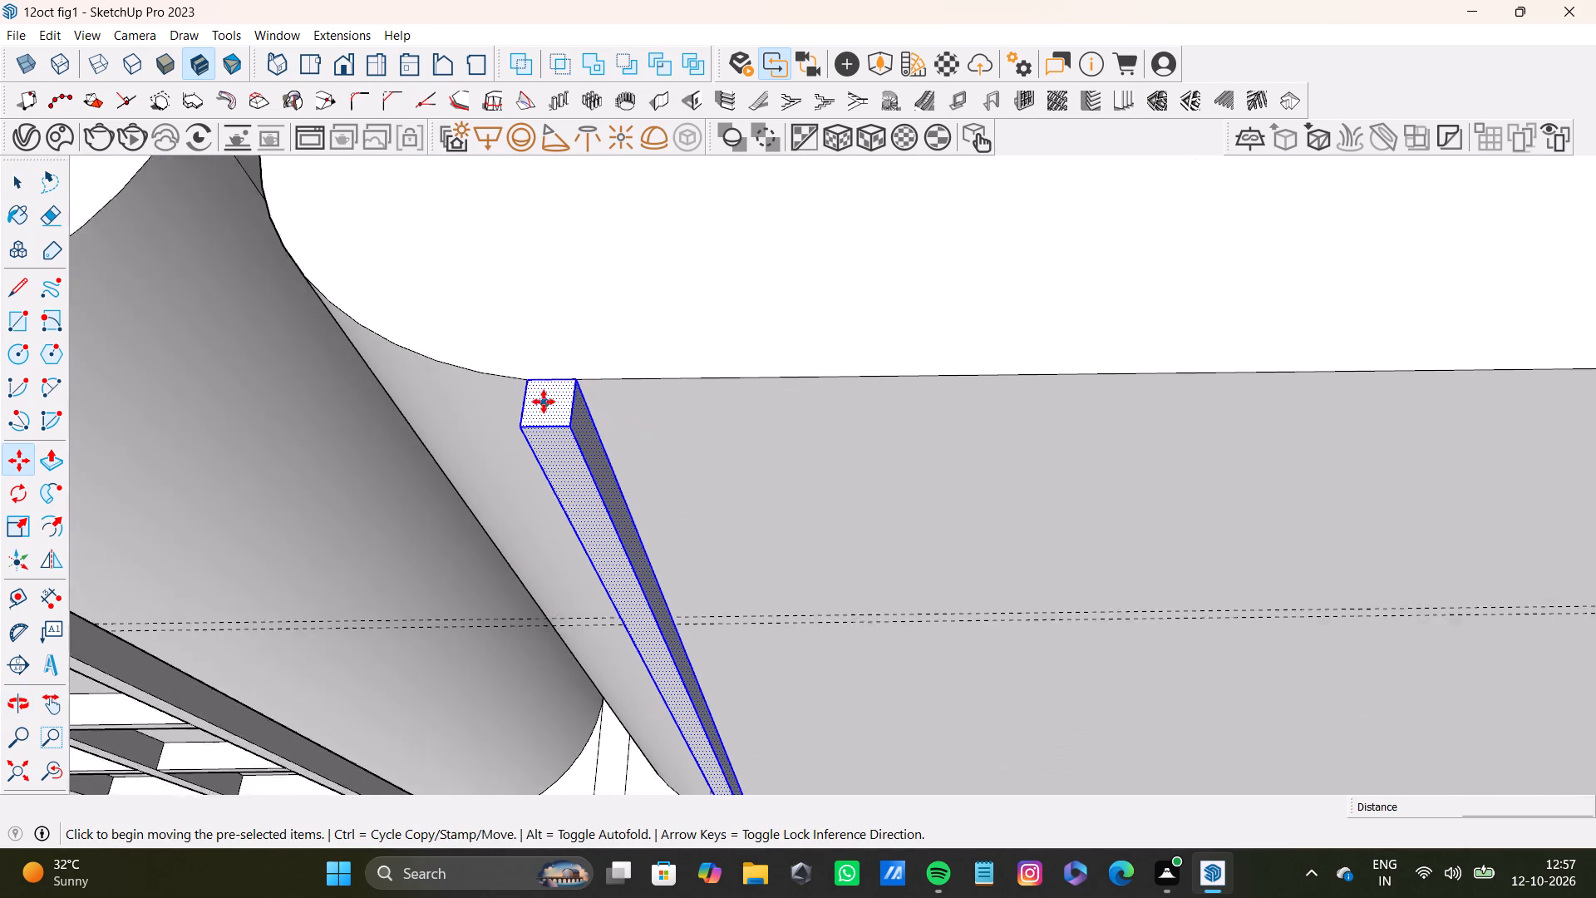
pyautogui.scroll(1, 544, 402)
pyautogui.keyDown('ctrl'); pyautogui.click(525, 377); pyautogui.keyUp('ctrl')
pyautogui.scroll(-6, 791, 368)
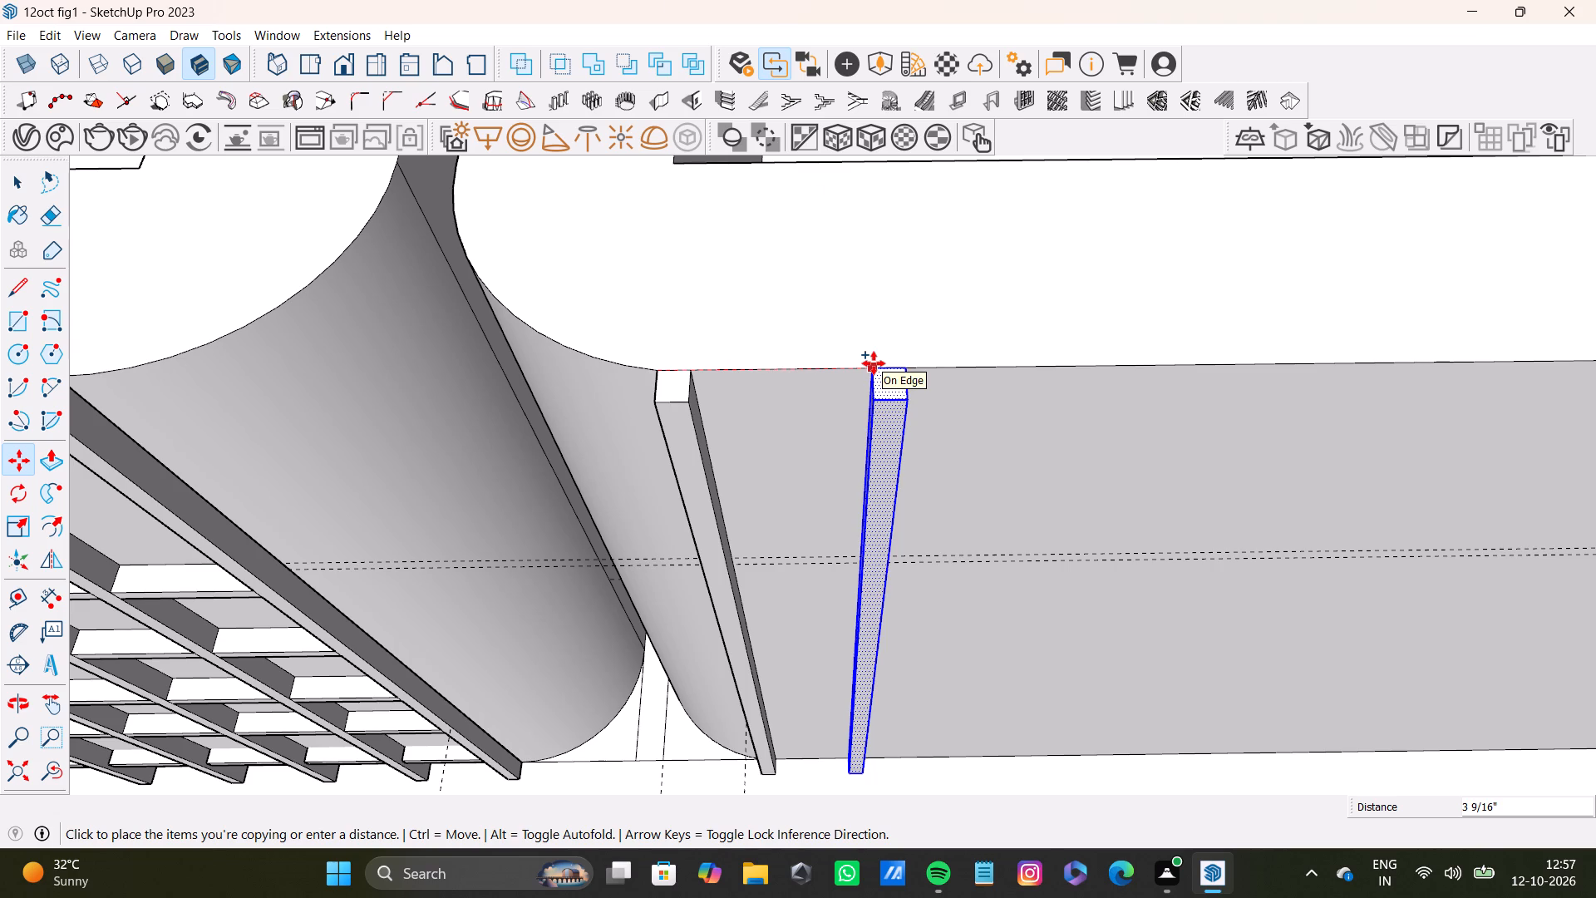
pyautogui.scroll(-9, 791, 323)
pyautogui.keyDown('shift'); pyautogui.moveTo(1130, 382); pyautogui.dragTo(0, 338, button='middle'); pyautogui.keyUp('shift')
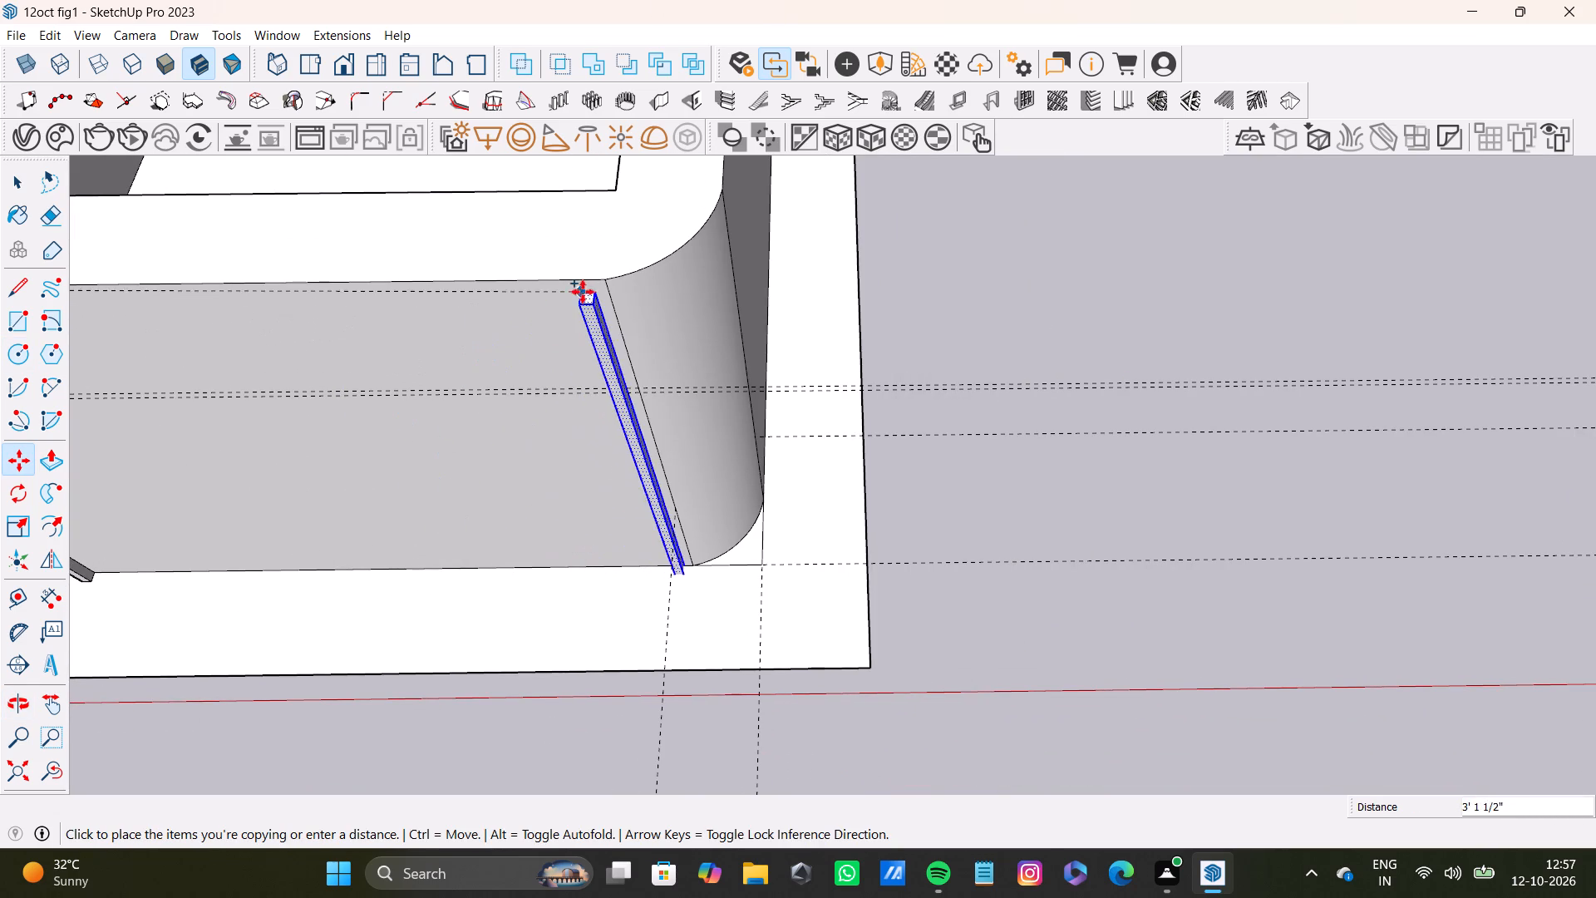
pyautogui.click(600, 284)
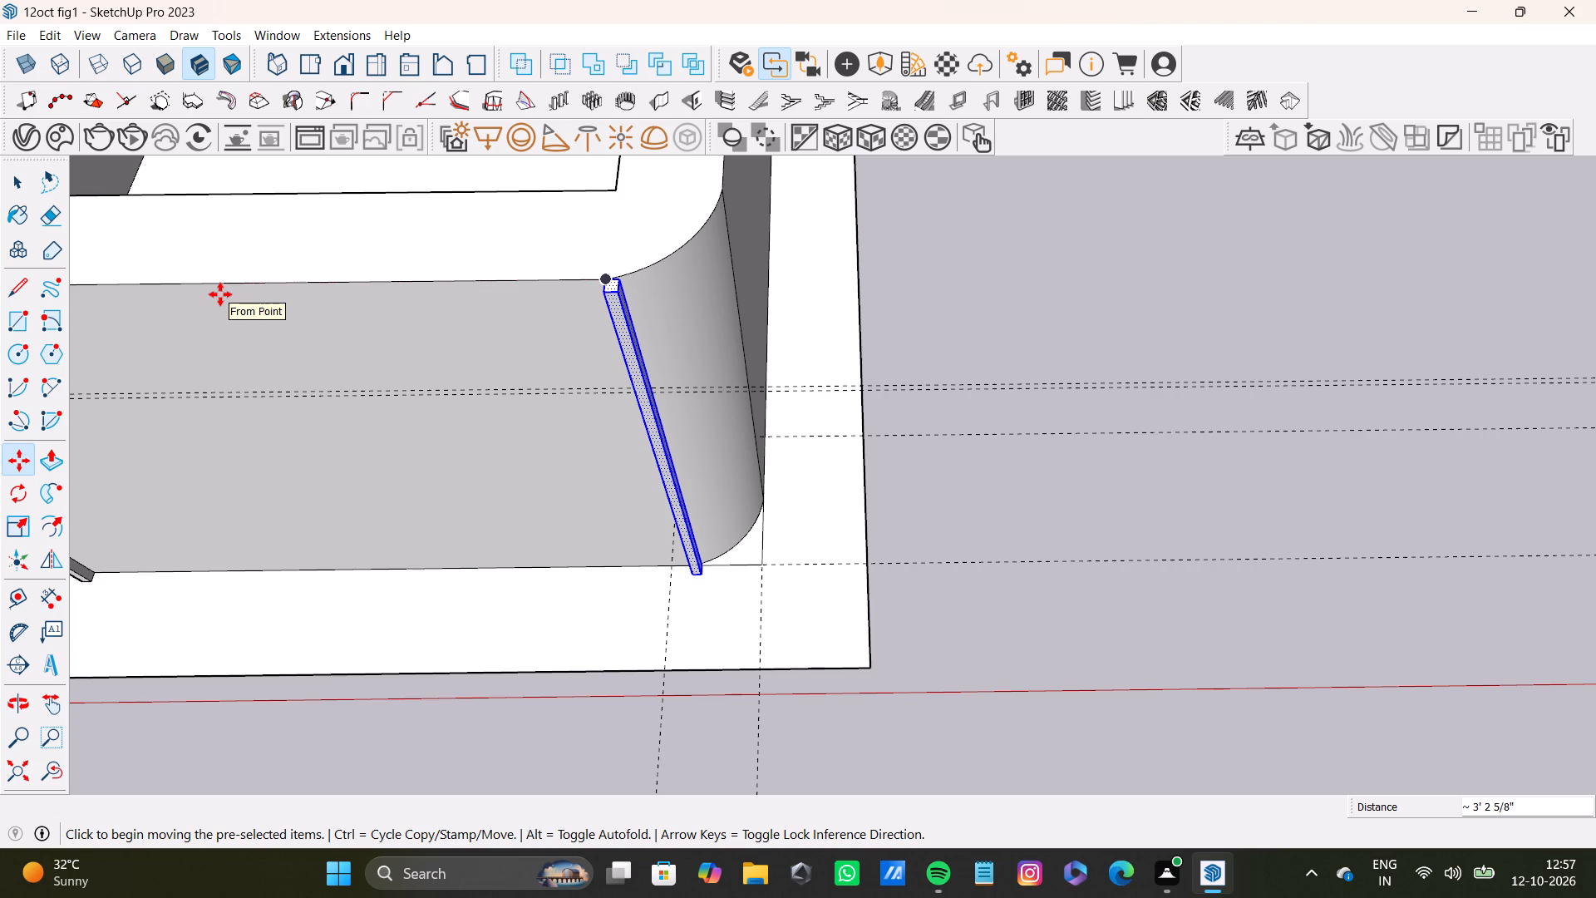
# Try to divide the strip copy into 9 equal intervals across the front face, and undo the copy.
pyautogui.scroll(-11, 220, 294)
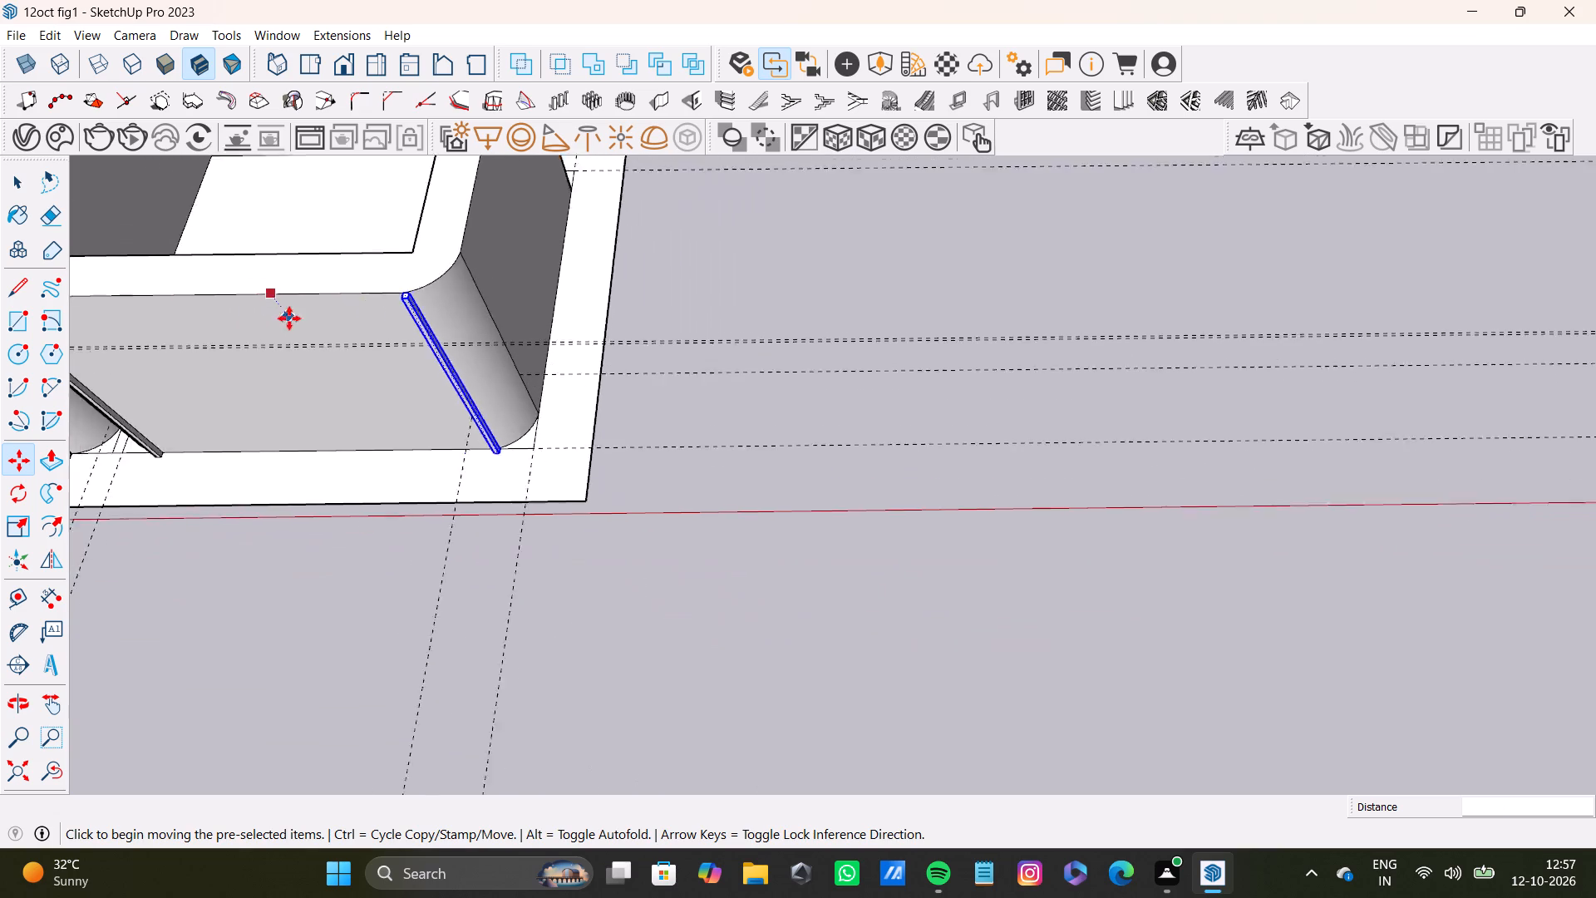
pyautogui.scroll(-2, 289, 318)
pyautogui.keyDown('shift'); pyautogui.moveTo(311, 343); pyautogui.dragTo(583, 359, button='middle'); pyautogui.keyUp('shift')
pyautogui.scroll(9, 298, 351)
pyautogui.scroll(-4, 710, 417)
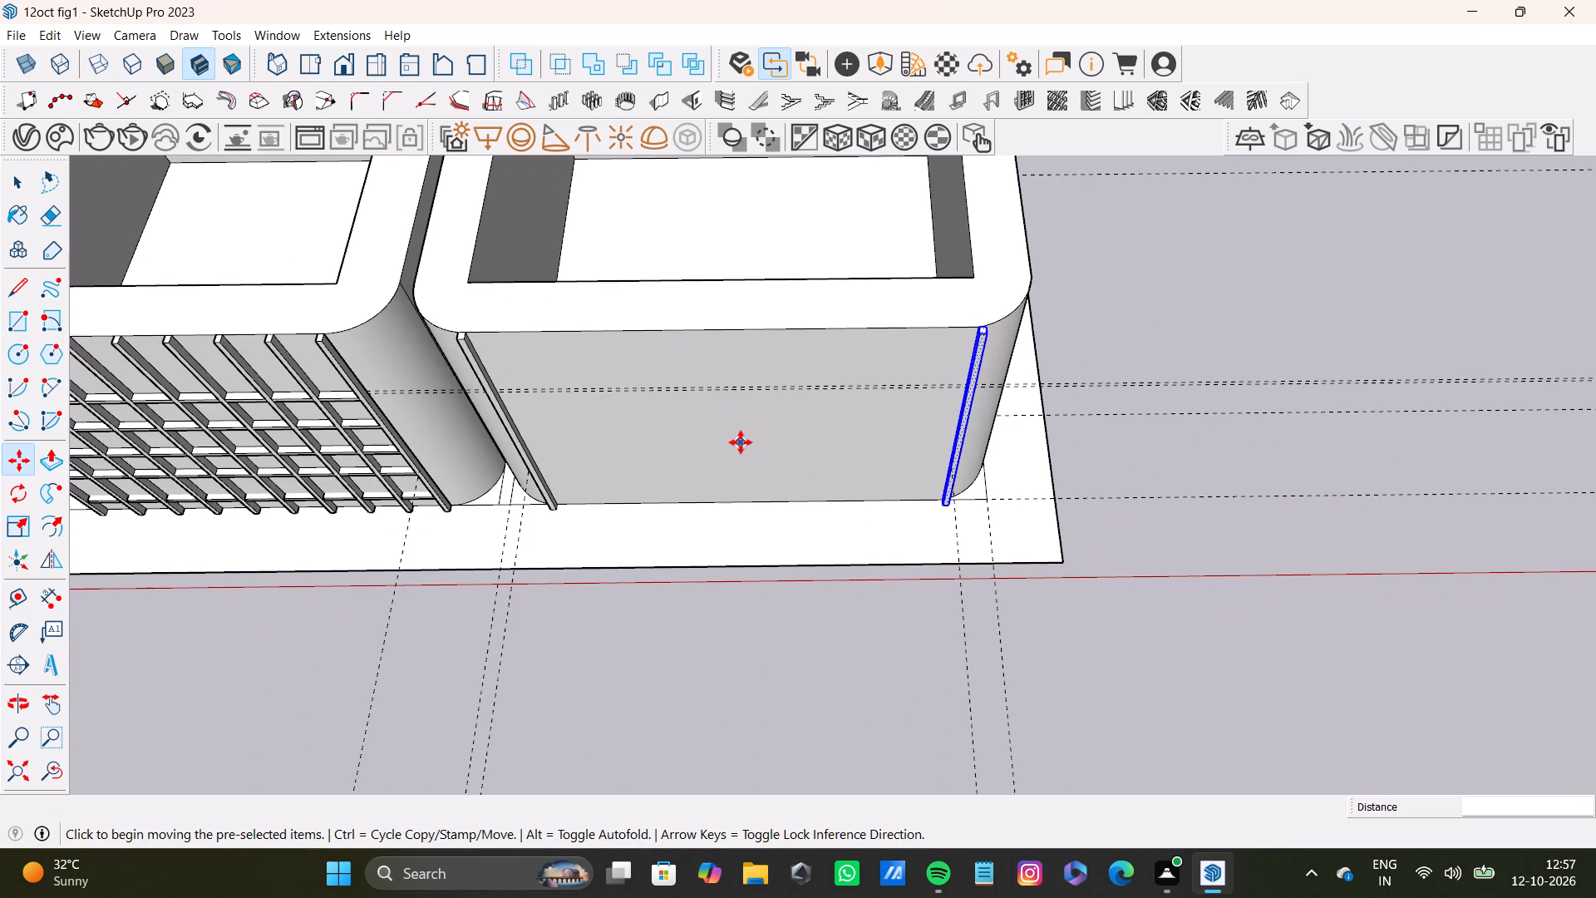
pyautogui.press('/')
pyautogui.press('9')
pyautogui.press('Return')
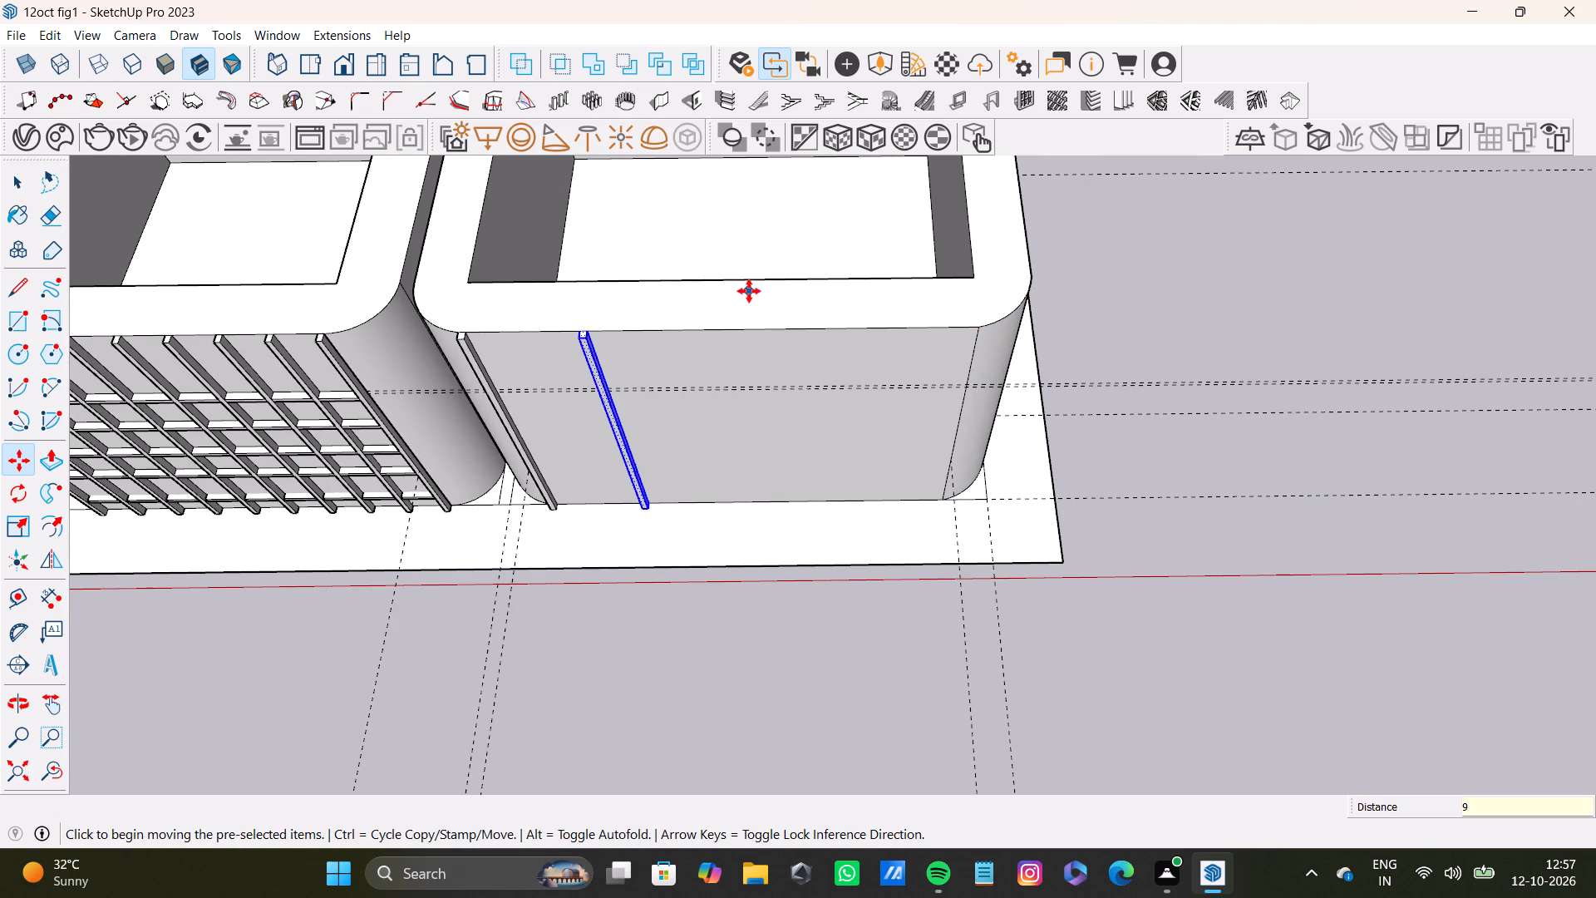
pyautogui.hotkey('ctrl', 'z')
# Select the strip's faces again and copy it about 3' 2 1/16" along the rim, inside the front face's far edge.
pyautogui.scroll(6, 484, 353)
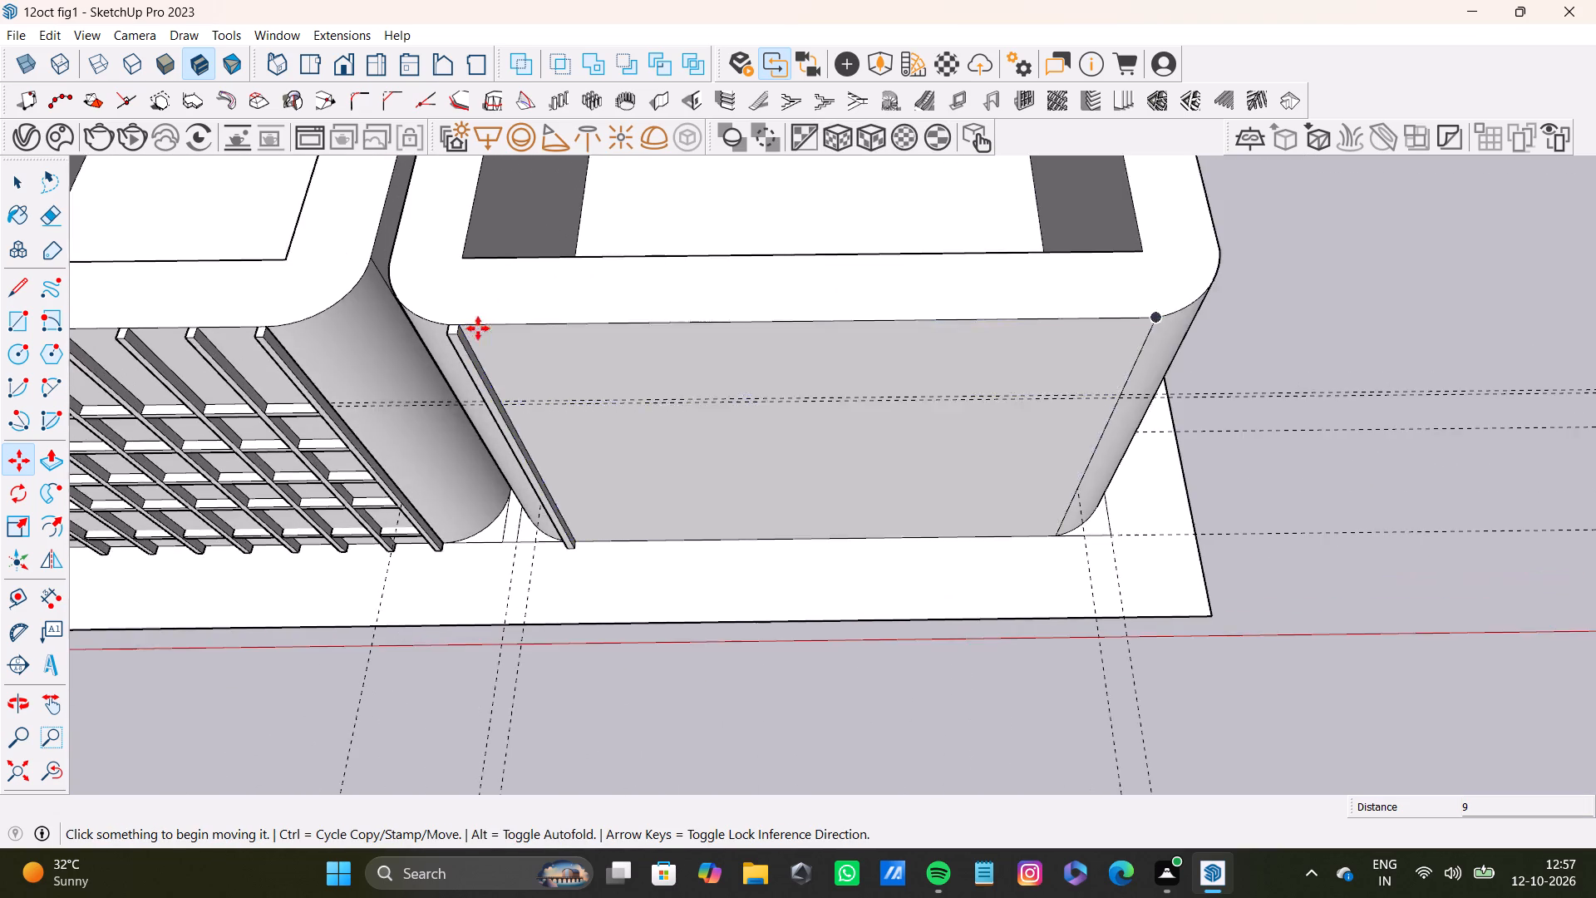
pyautogui.scroll(6, 478, 328)
pyautogui.press('space')
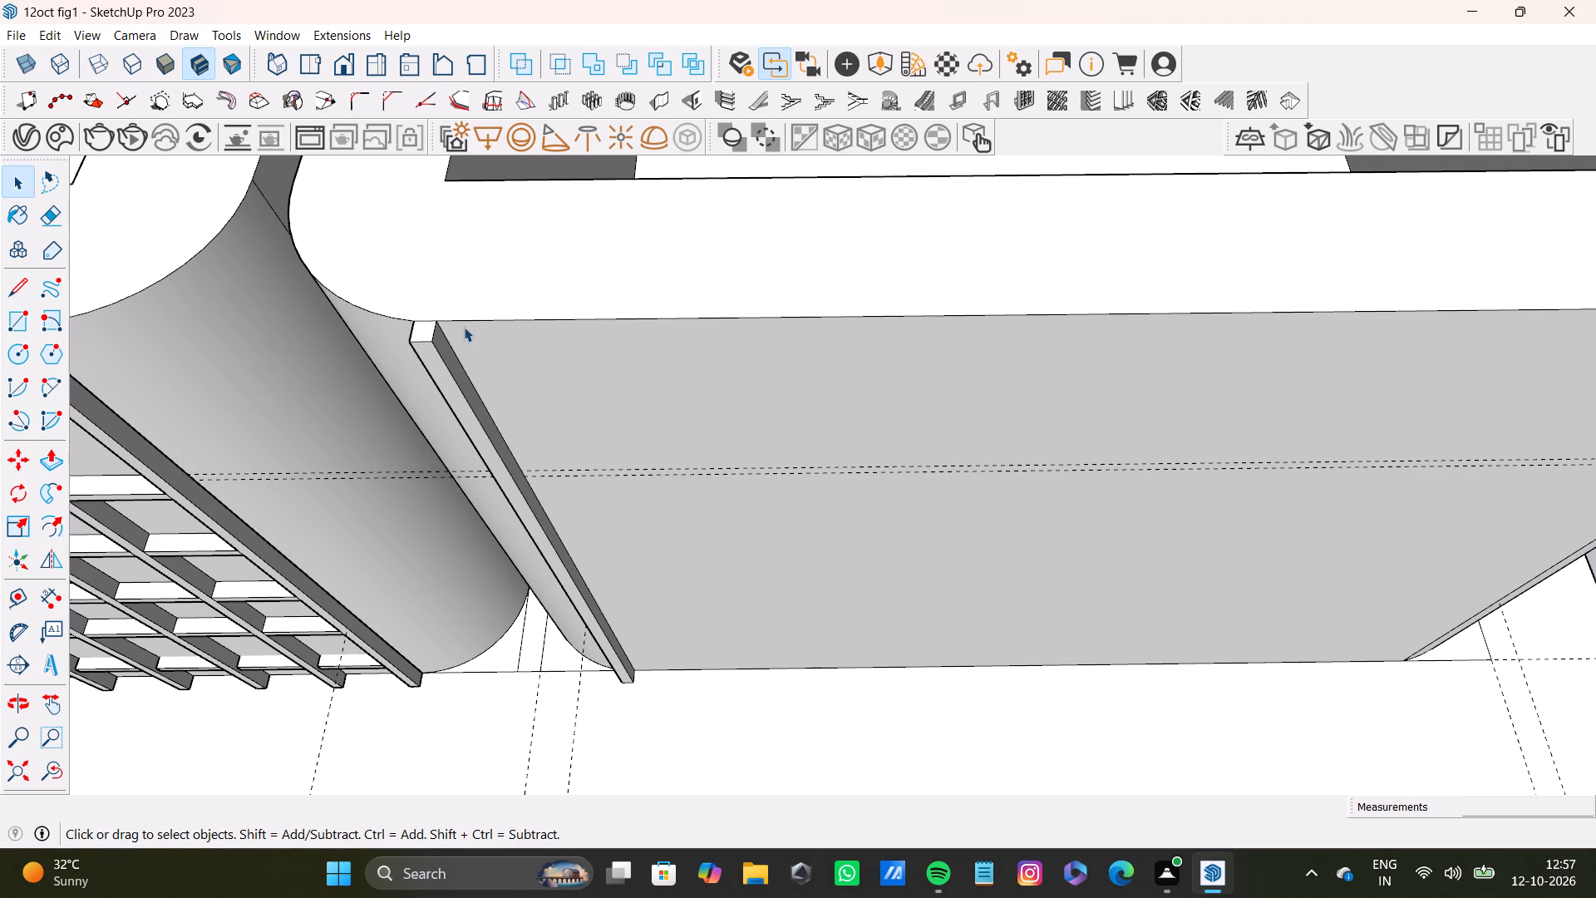
pyautogui.scroll(11, 373, 368)
pyautogui.press('space')
pyautogui.keyDown('shift'); pyautogui.doubleClick(446, 281); pyautogui.keyUp('shift')
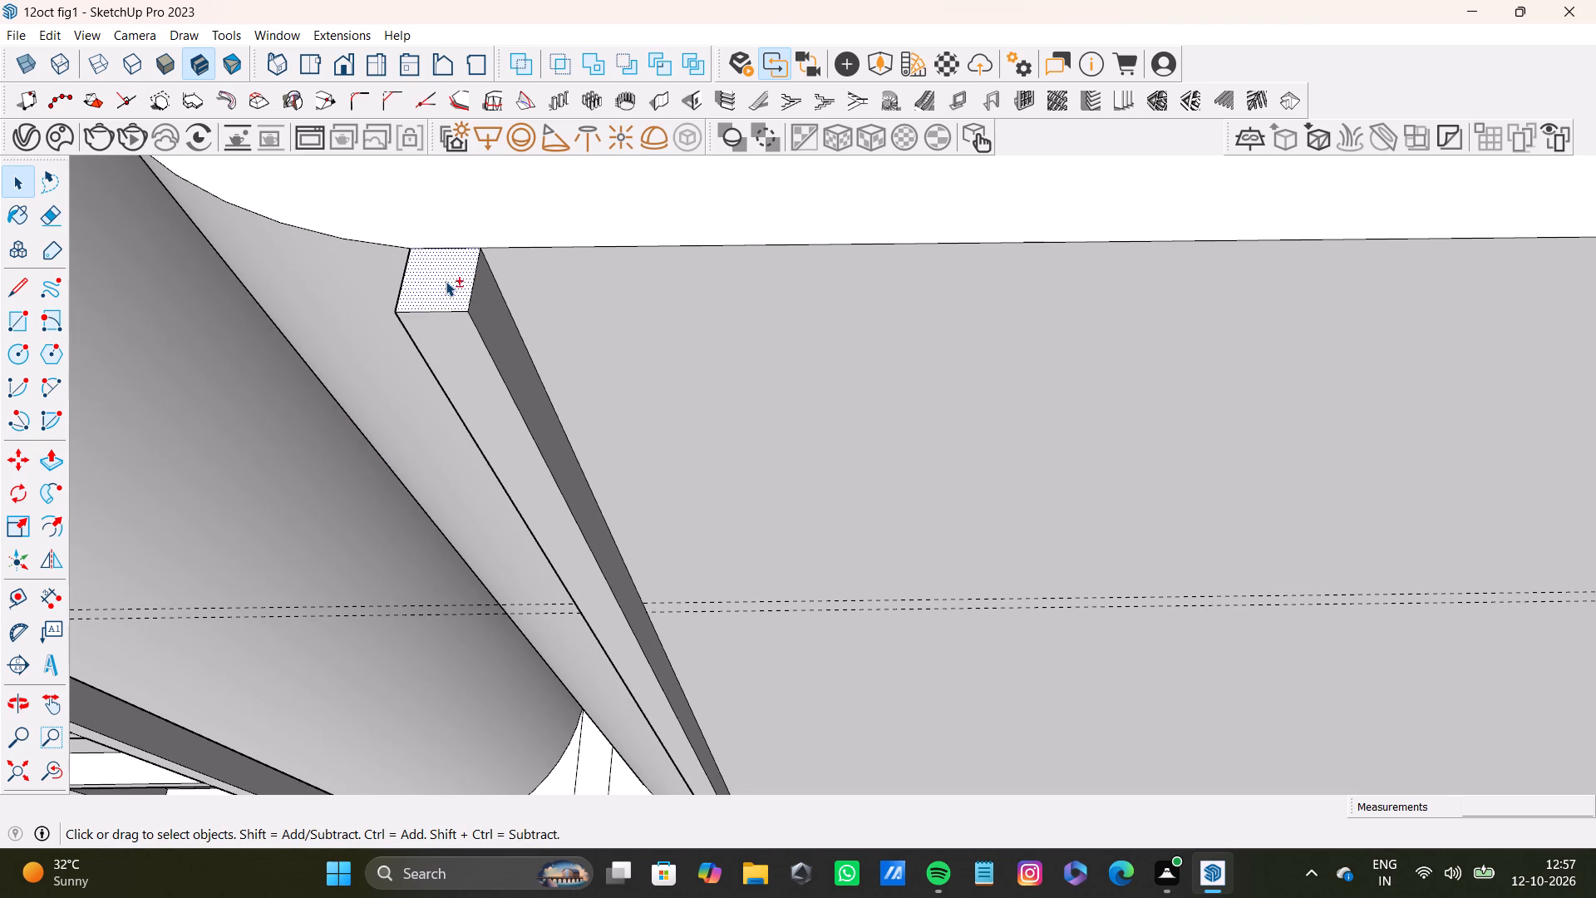
pyautogui.keyDown('shift'); pyautogui.doubleClick(461, 338); pyautogui.keyUp('shift')
pyautogui.keyDown('shift'); pyautogui.doubleClick(482, 308); pyautogui.keyUp('shift')
pyautogui.scroll(-4, 479, 350)
pyautogui.moveTo(470, 372); pyautogui.dragTo(740, 324, button='middle')
pyautogui.scroll(4, 362, 495)
pyautogui.scroll(-4, 405, 497)
pyautogui.keyDown('shift'); pyautogui.moveTo(468, 530); pyautogui.dragTo(491, 229, button='middle'); pyautogui.keyUp('shift')
pyautogui.scroll(3, 469, 264)
pyautogui.moveTo(473, 259); pyautogui.dragTo(569, 224, button='middle')
pyautogui.keyDown('shift'); pyautogui.scroll(4, 435, 284); pyautogui.keyUp('shift')
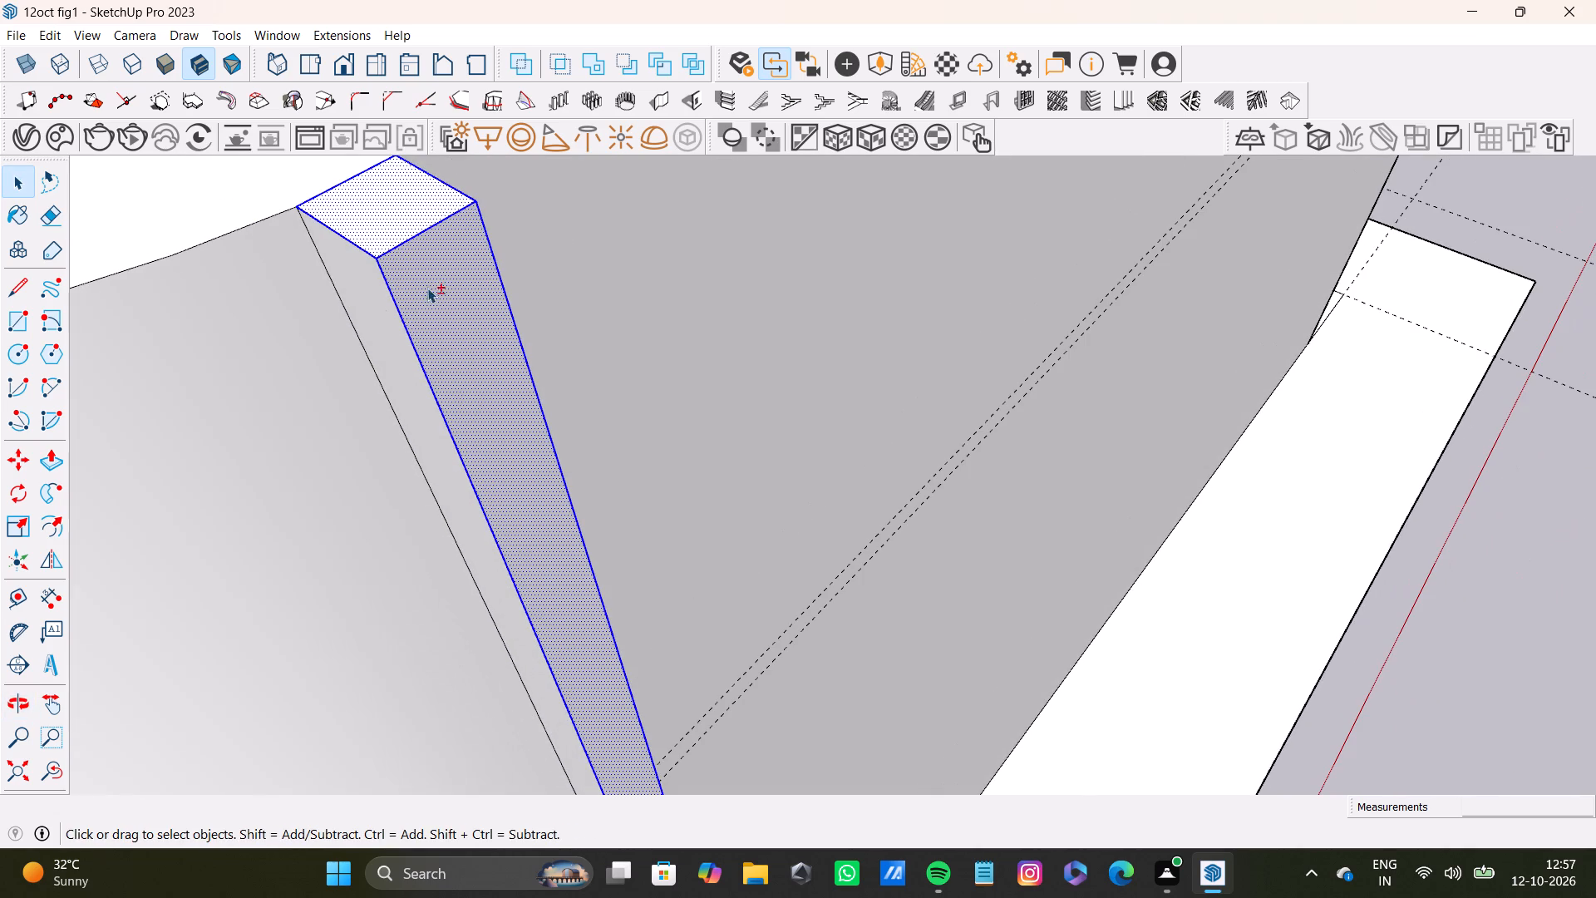
pyautogui.keyDown('shift'); pyautogui.doubleClick(367, 305); pyautogui.keyUp('shift')
pyautogui.keyDown('shift'); pyautogui.scroll(-8, 389, 331); pyautogui.keyUp('shift')
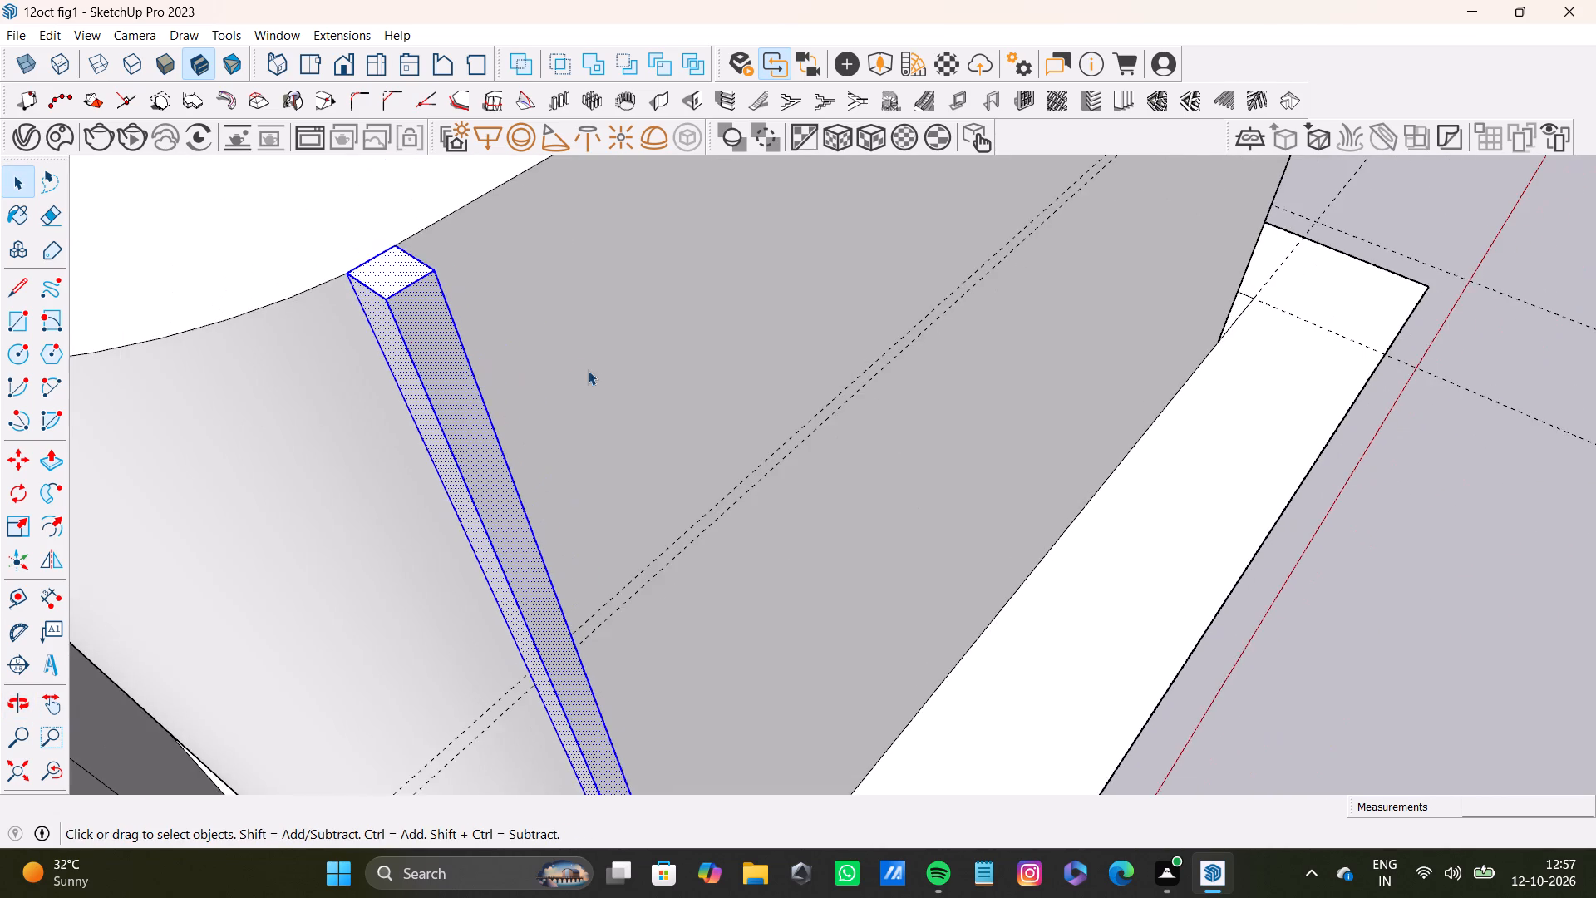
pyautogui.moveTo(588, 370); pyautogui.dragTo(310, 385, button='middle')
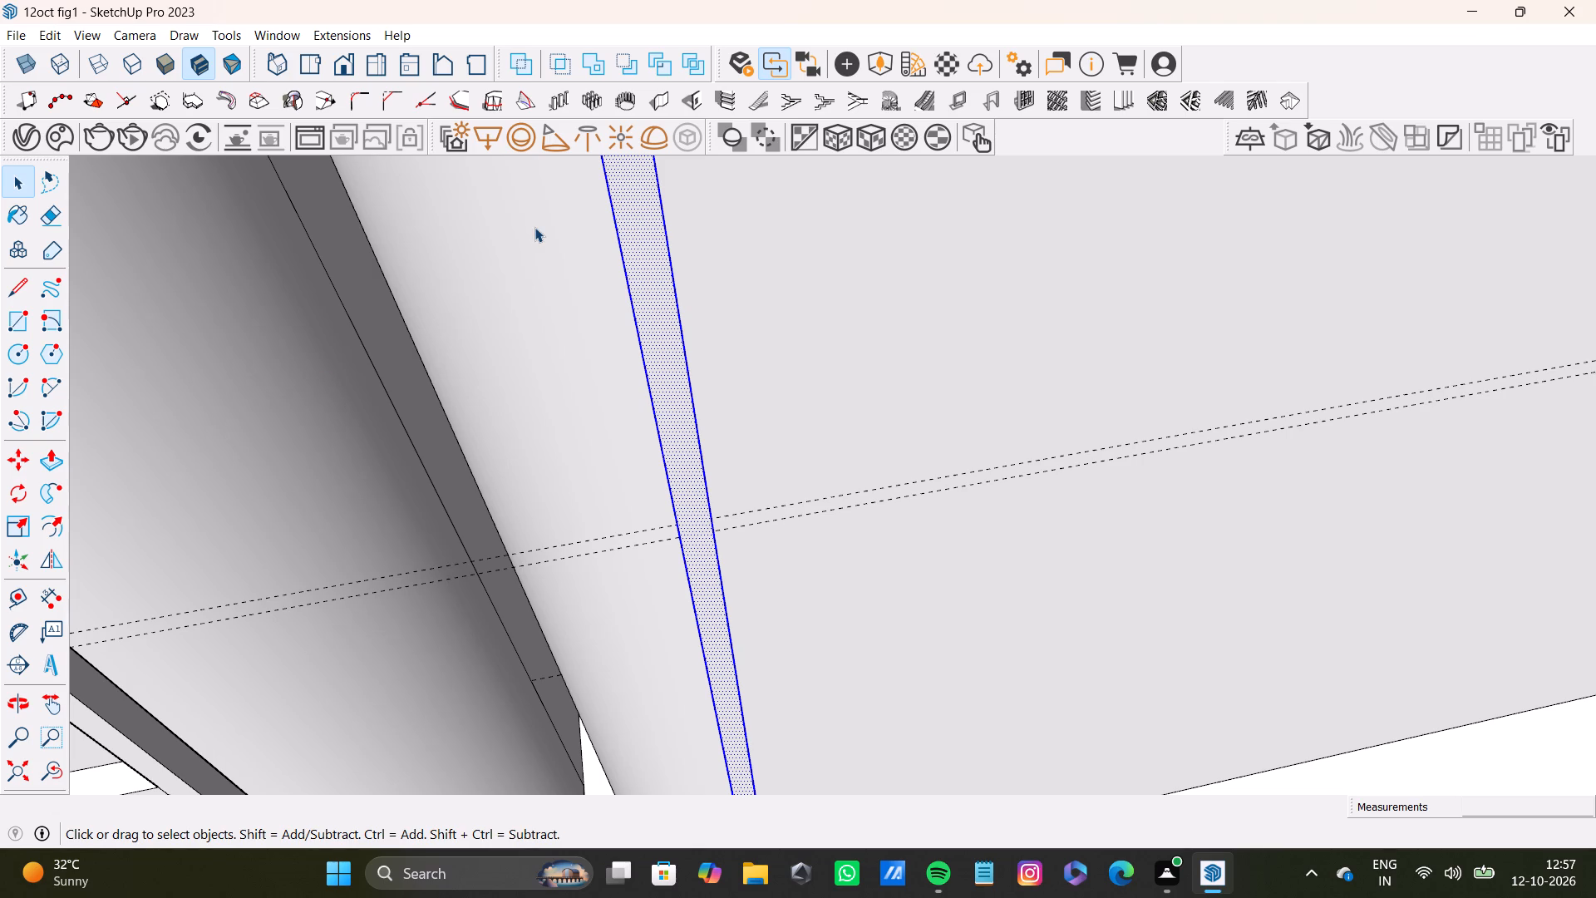
pyautogui.scroll(-16, 837, 398)
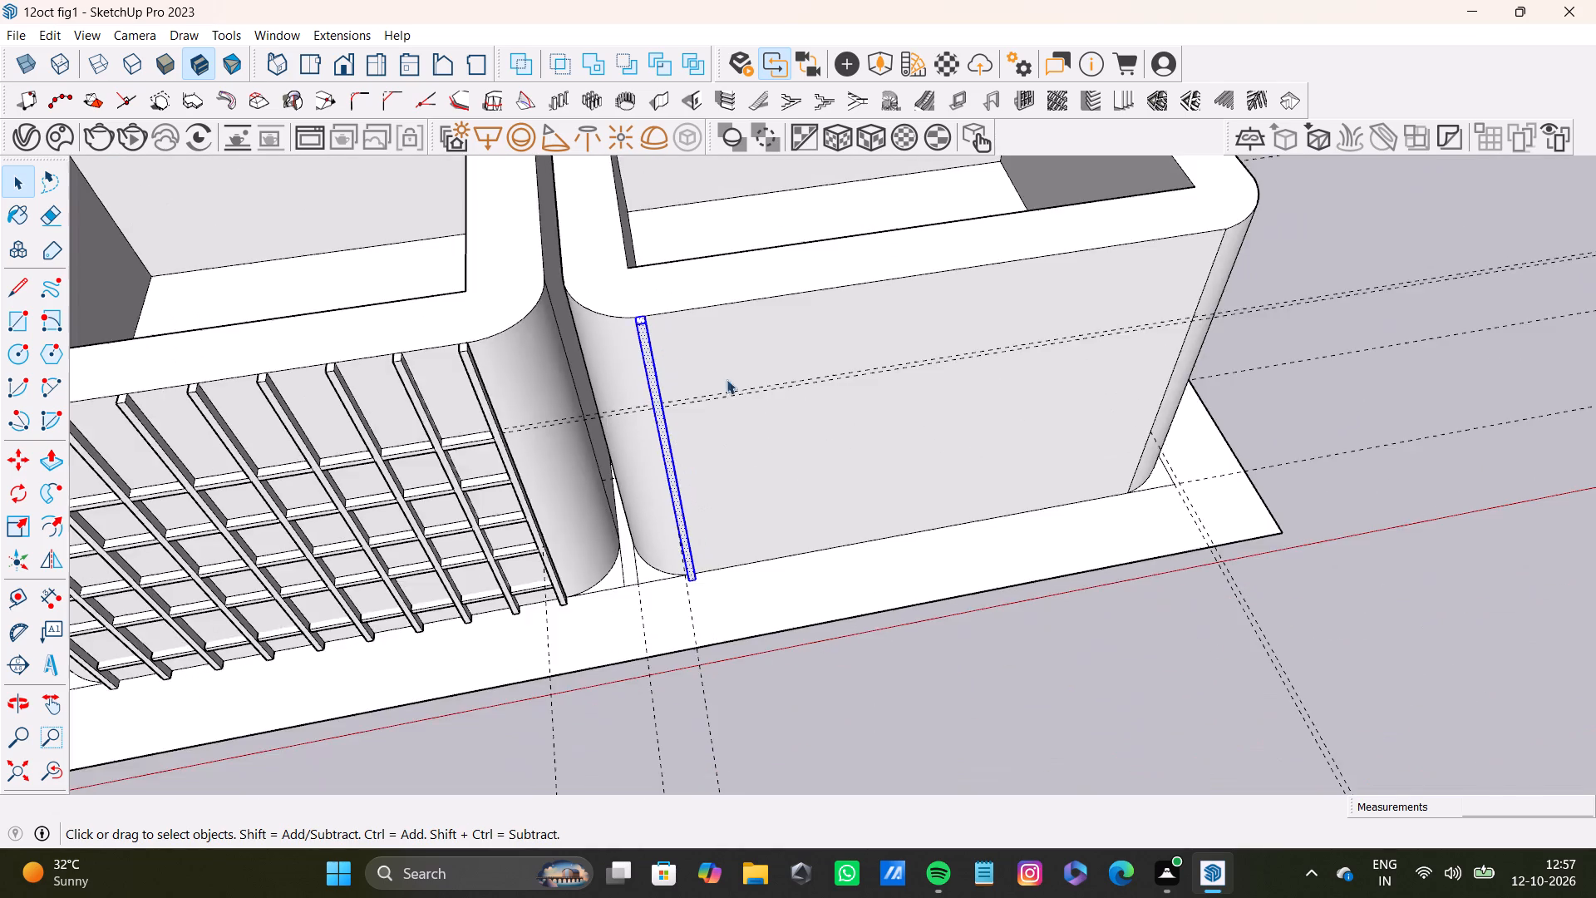
pyautogui.keyDown('shift'); pyautogui.moveTo(780, 390); pyautogui.dragTo(539, 474, button='middle'); pyautogui.keyUp('shift')
pyautogui.scroll(15, 462, 379)
pyautogui.moveTo(463, 373); pyautogui.dragTo(451, 381, button='middle')
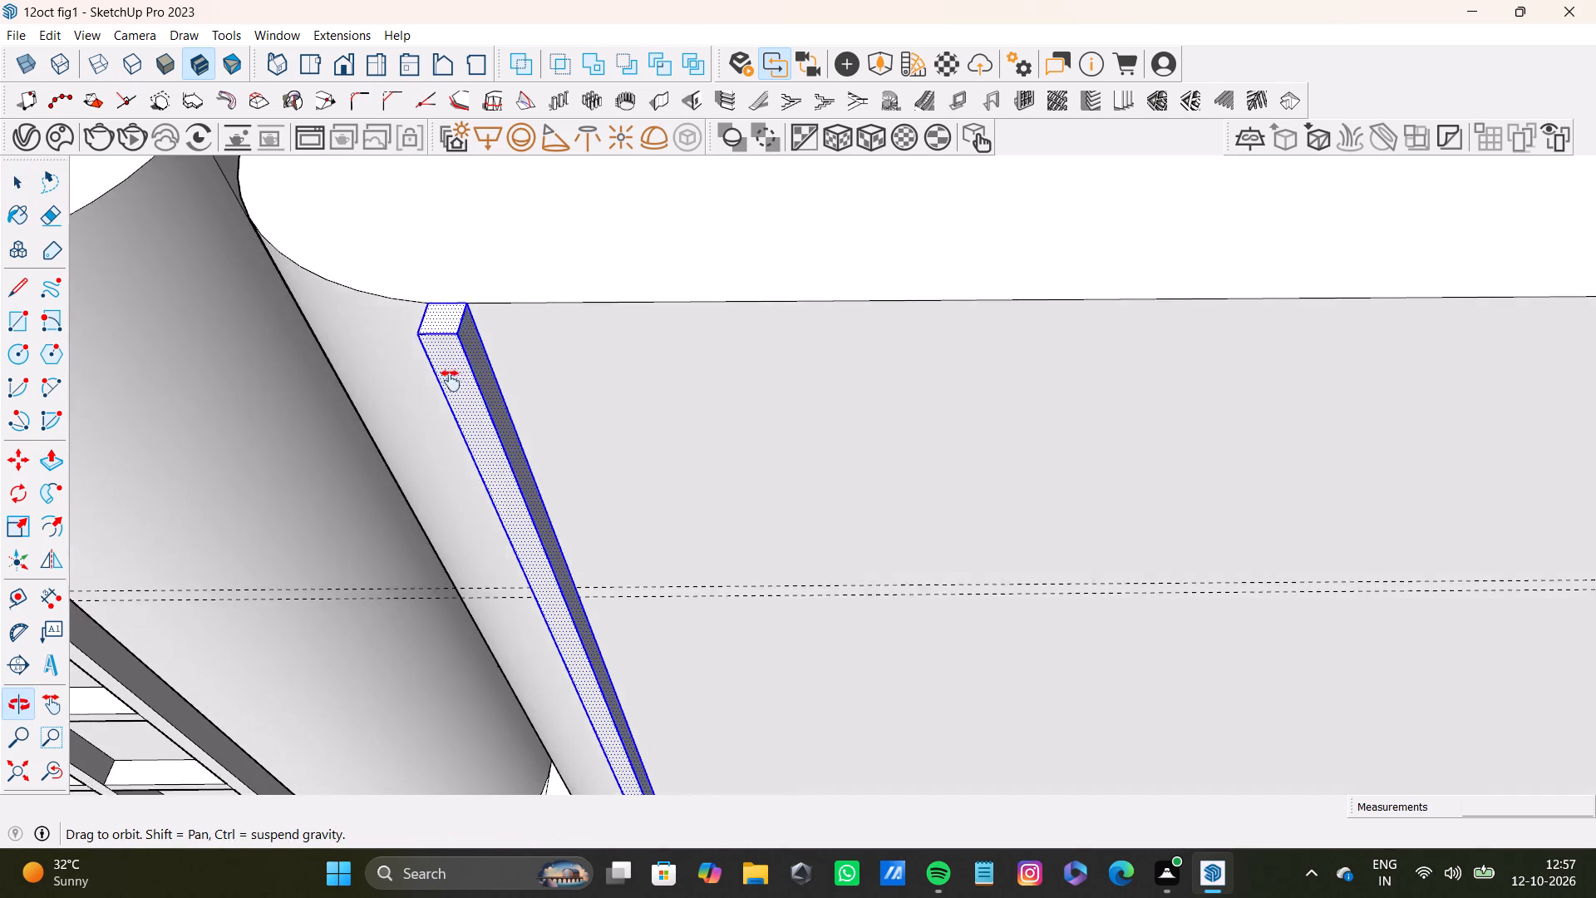
pyautogui.moveTo(451, 381); pyautogui.dragTo(451, 412, button='middle')
pyautogui.press('m')
pyautogui.scroll(11, 461, 313)
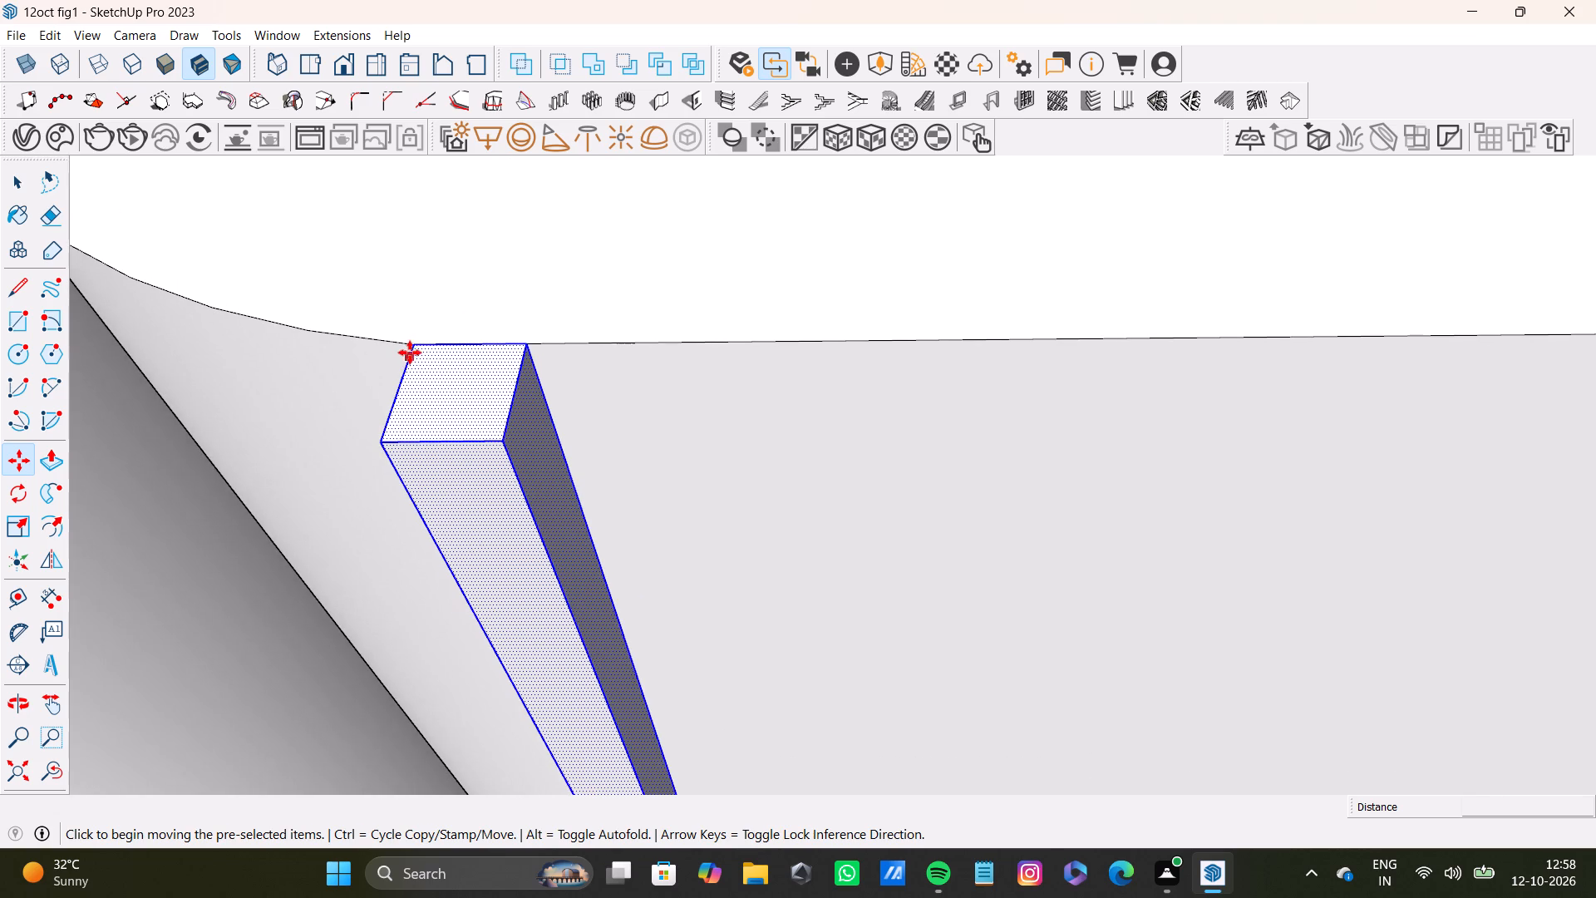
pyautogui.click(410, 353)
pyautogui.scroll(-10, 1245, 412)
pyautogui.keyDown('shift'); pyautogui.moveTo(1534, 368); pyautogui.dragTo(569, 364, button='middle'); pyautogui.keyUp('shift')
pyautogui.scroll(-4, 845, 419)
pyautogui.scroll(1, 1297, 480)
pyautogui.moveTo(1294, 480); pyautogui.dragTo(381, 387, button='middle')
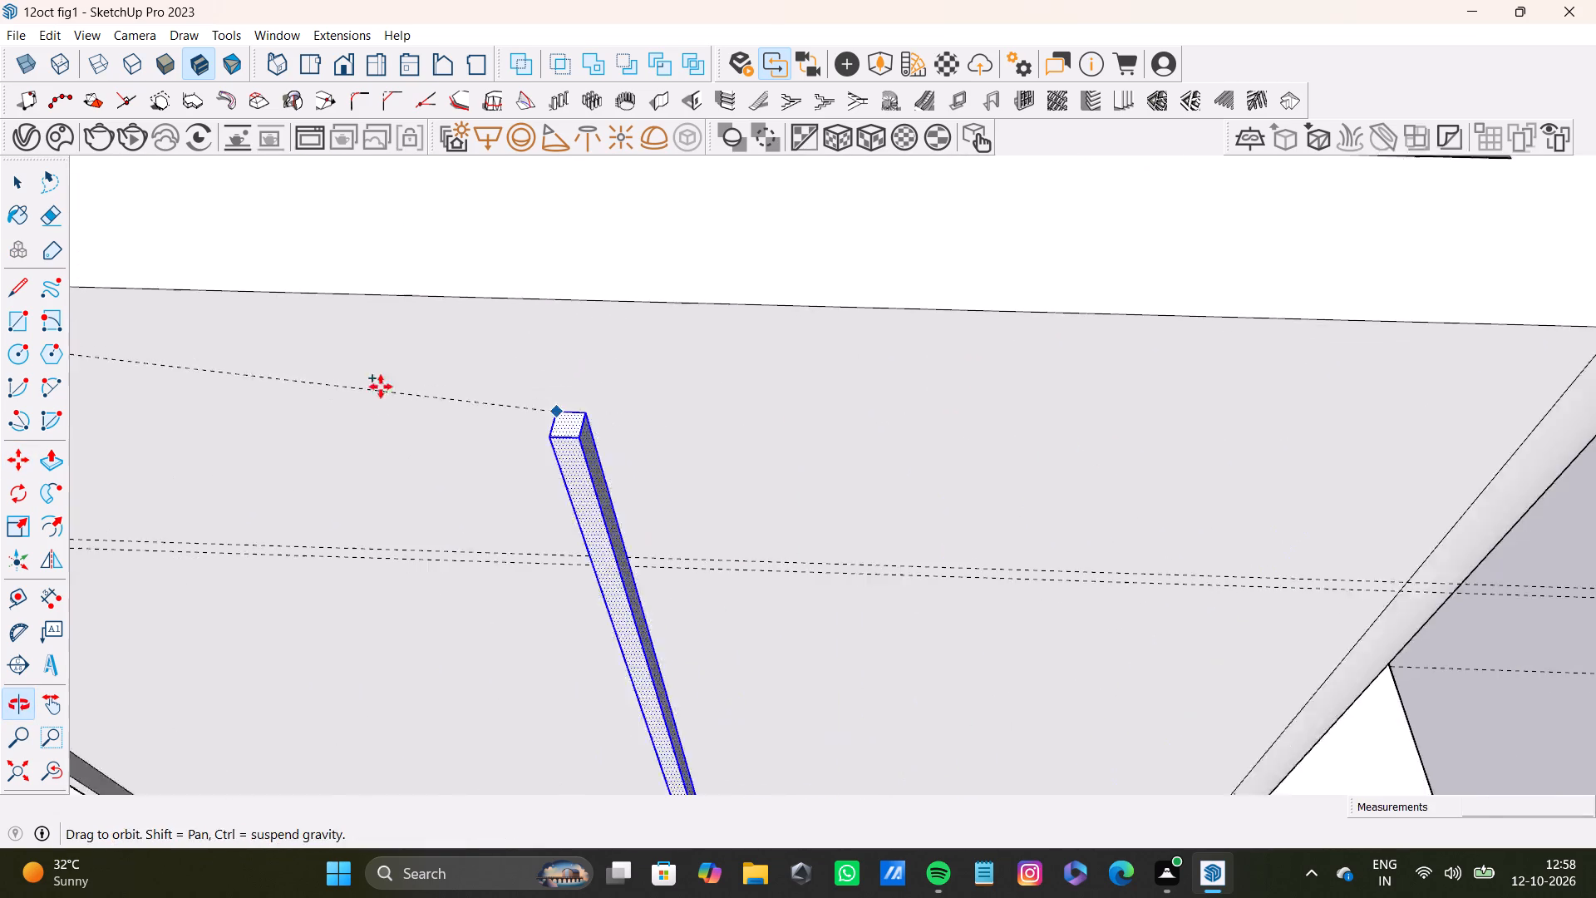
pyautogui.moveTo(381, 387); pyautogui.dragTo(382, 387, button='middle')
pyautogui.scroll(-3, 931, 364)
pyautogui.keyDown('shift'); pyautogui.moveTo(1032, 417); pyautogui.dragTo(837, 403, button='middle'); pyautogui.keyUp('shift')
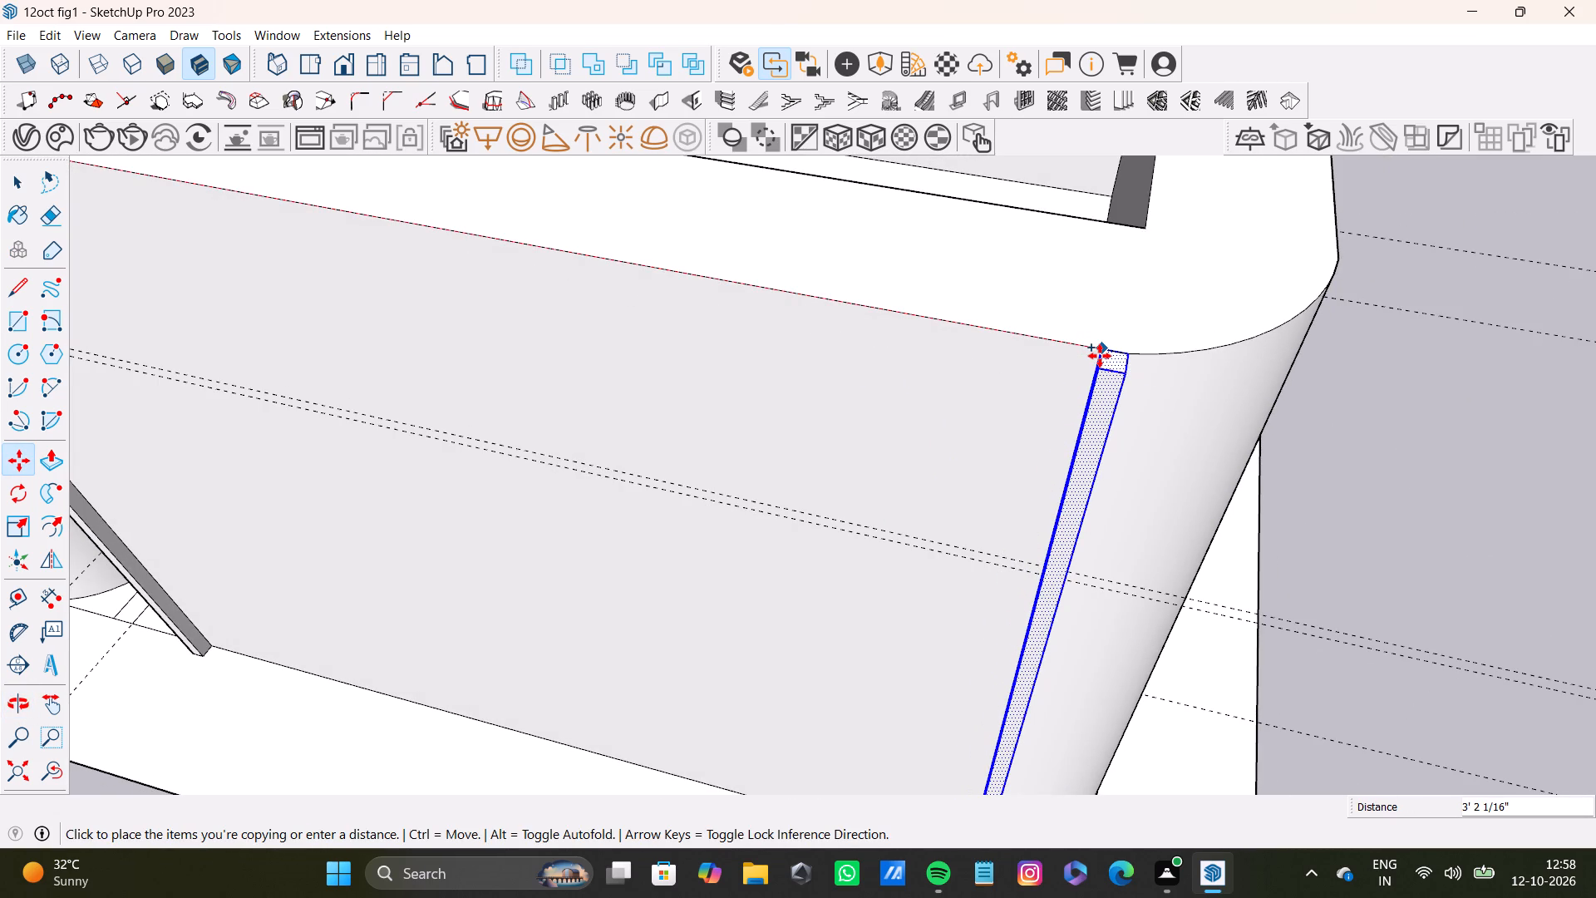
pyautogui.click(1100, 356)
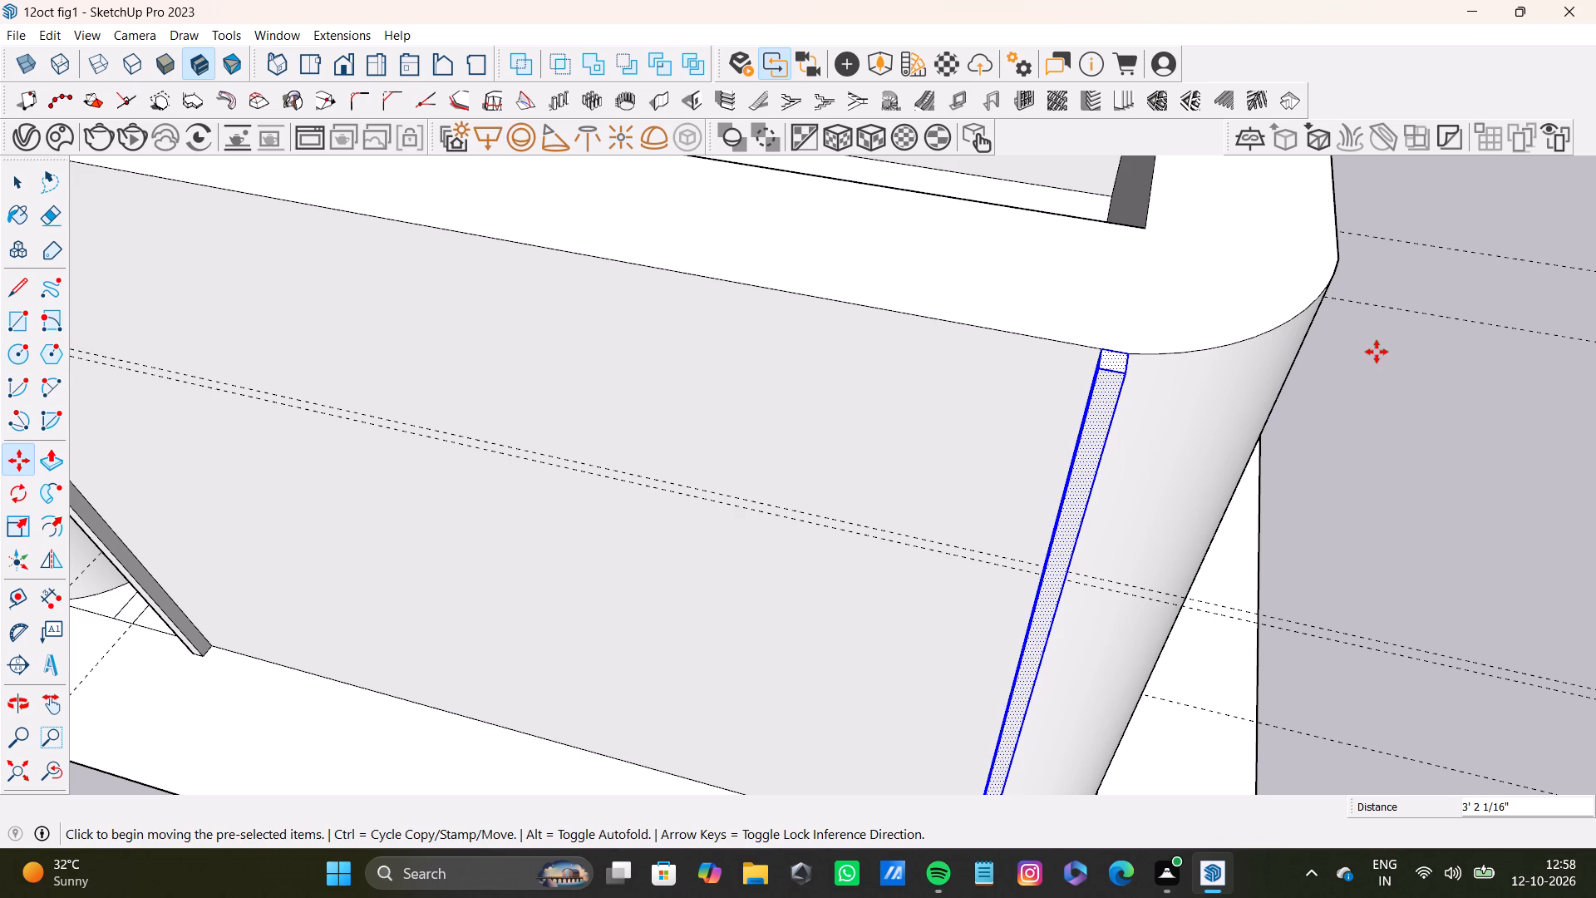
# Divide the distance between the original strip and its copy into 9 equal intervals to array the strips across the front face.
pyautogui.scroll(-8, 1595, 540)
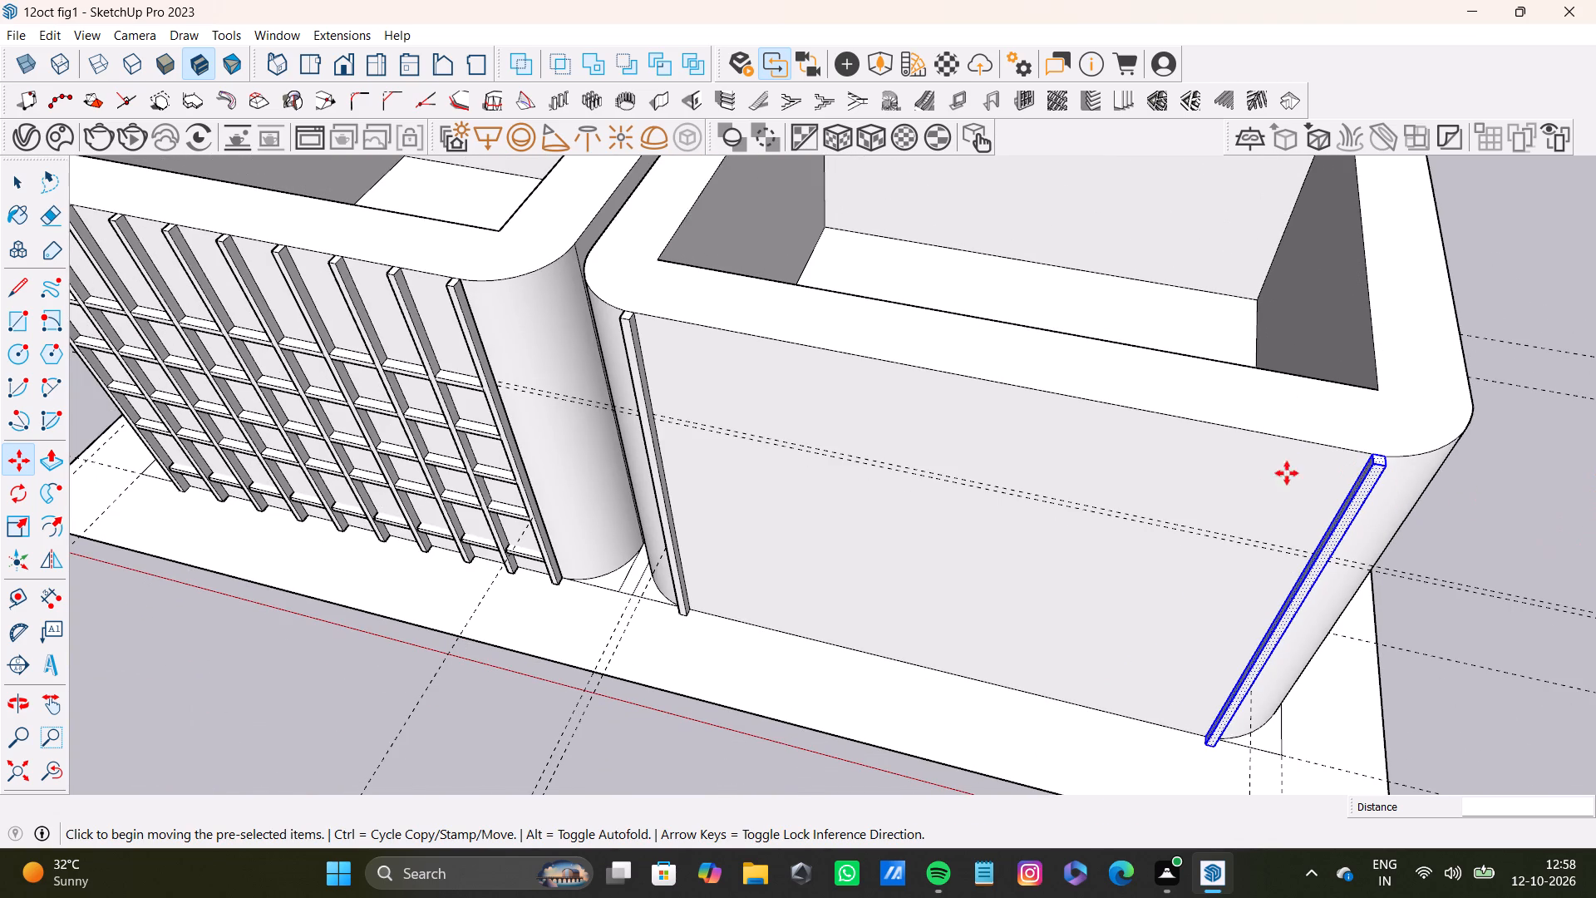
pyautogui.scroll(-8, 1362, 498)
pyautogui.keyDown('shift'); pyautogui.moveTo(1263, 532); pyautogui.dragTo(1016, 487, button='middle'); pyautogui.keyUp('shift')
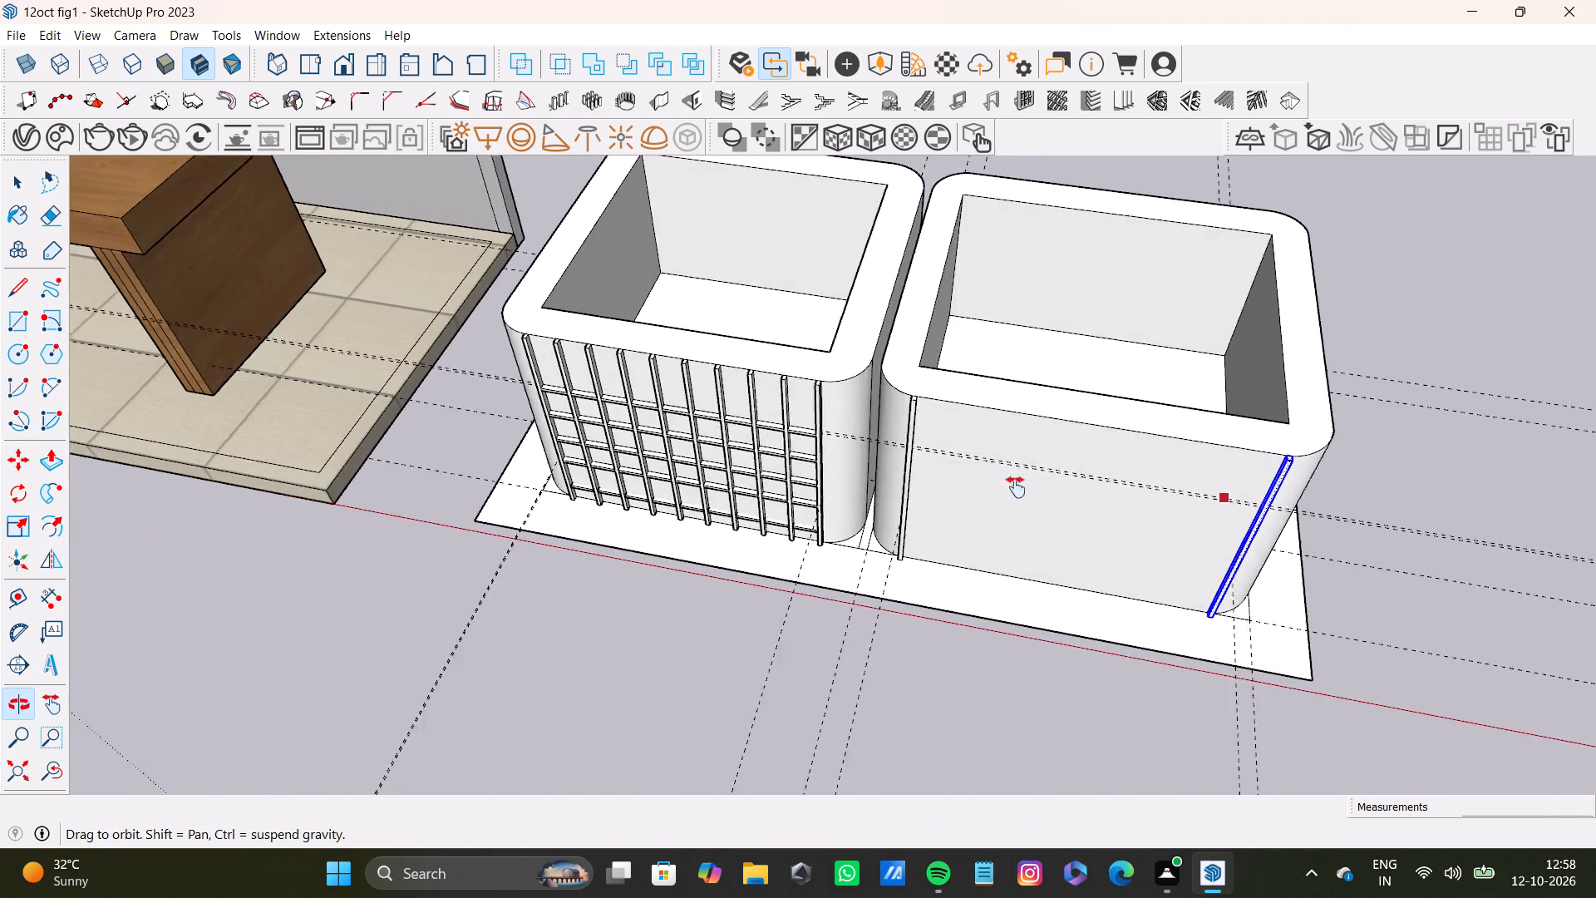
pyautogui.keyDown('shift'); pyautogui.moveTo(1016, 487); pyautogui.dragTo(991, 485, button='middle'); pyautogui.keyUp('shift')
pyautogui.scroll(9, 994, 451)
pyautogui.write('/9')
pyautogui.press('Return')
pyautogui.scroll(-10, 845, 462)
pyautogui.moveTo(851, 512); pyautogui.dragTo(909, 250, button='middle')
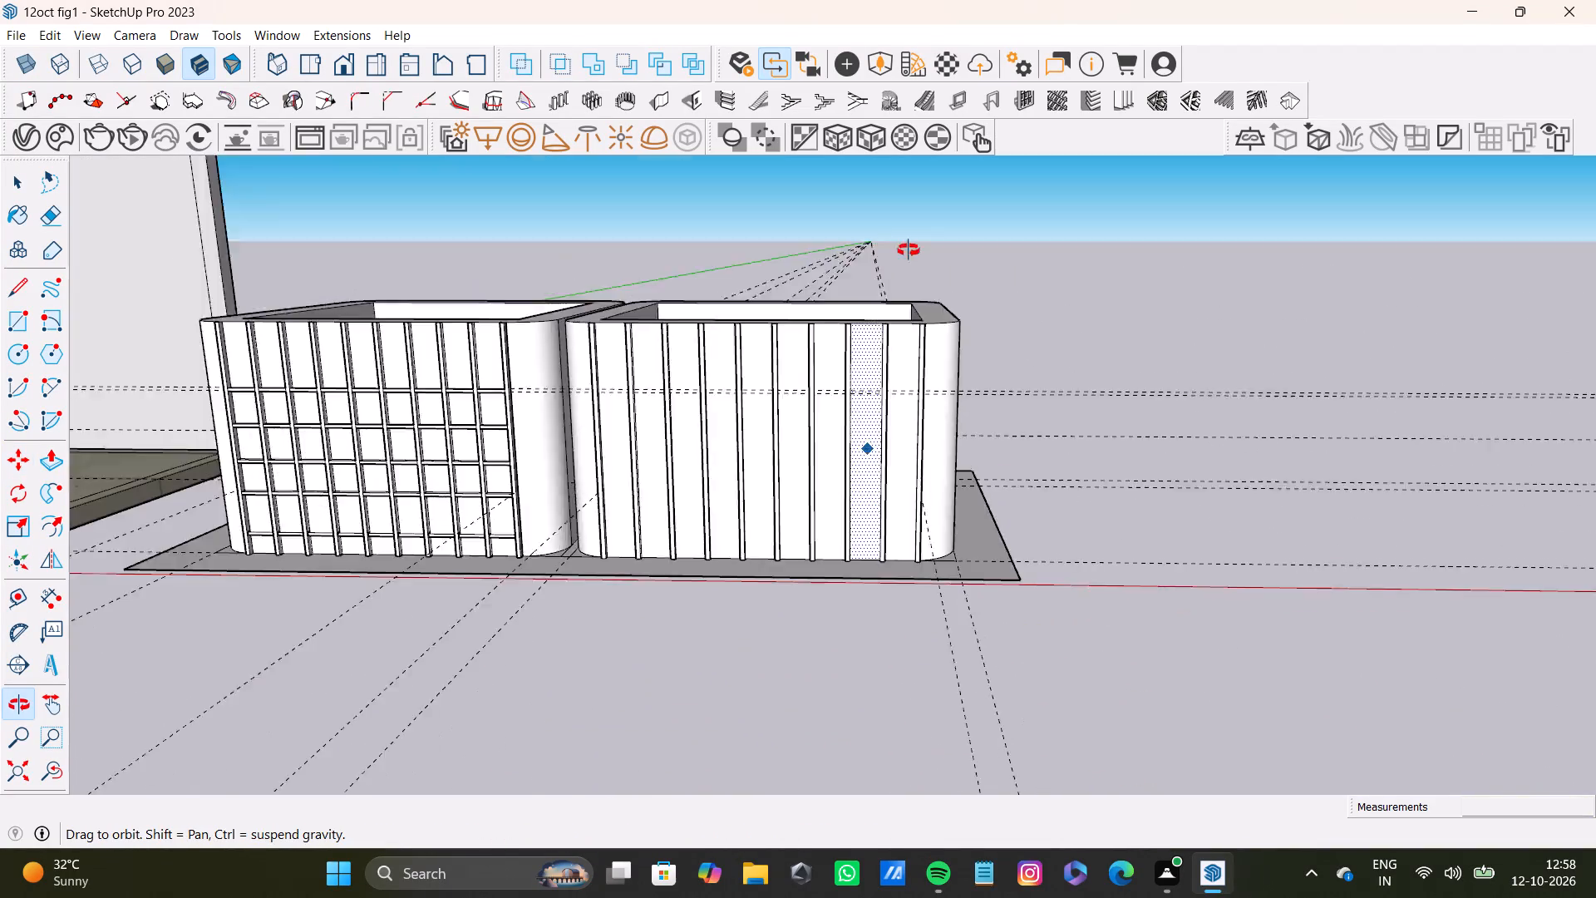
pyautogui.moveTo(909, 250); pyautogui.dragTo(876, 245, button='middle')
pyautogui.scroll(10, 657, 348)
pyautogui.press('space')
# Draw a line about 3' 1 3/8" along the upper guide across the second box's front face, from the first strip to the last.
pyautogui.moveTo(648, 347); pyautogui.dragTo(724, 320, button='middle')
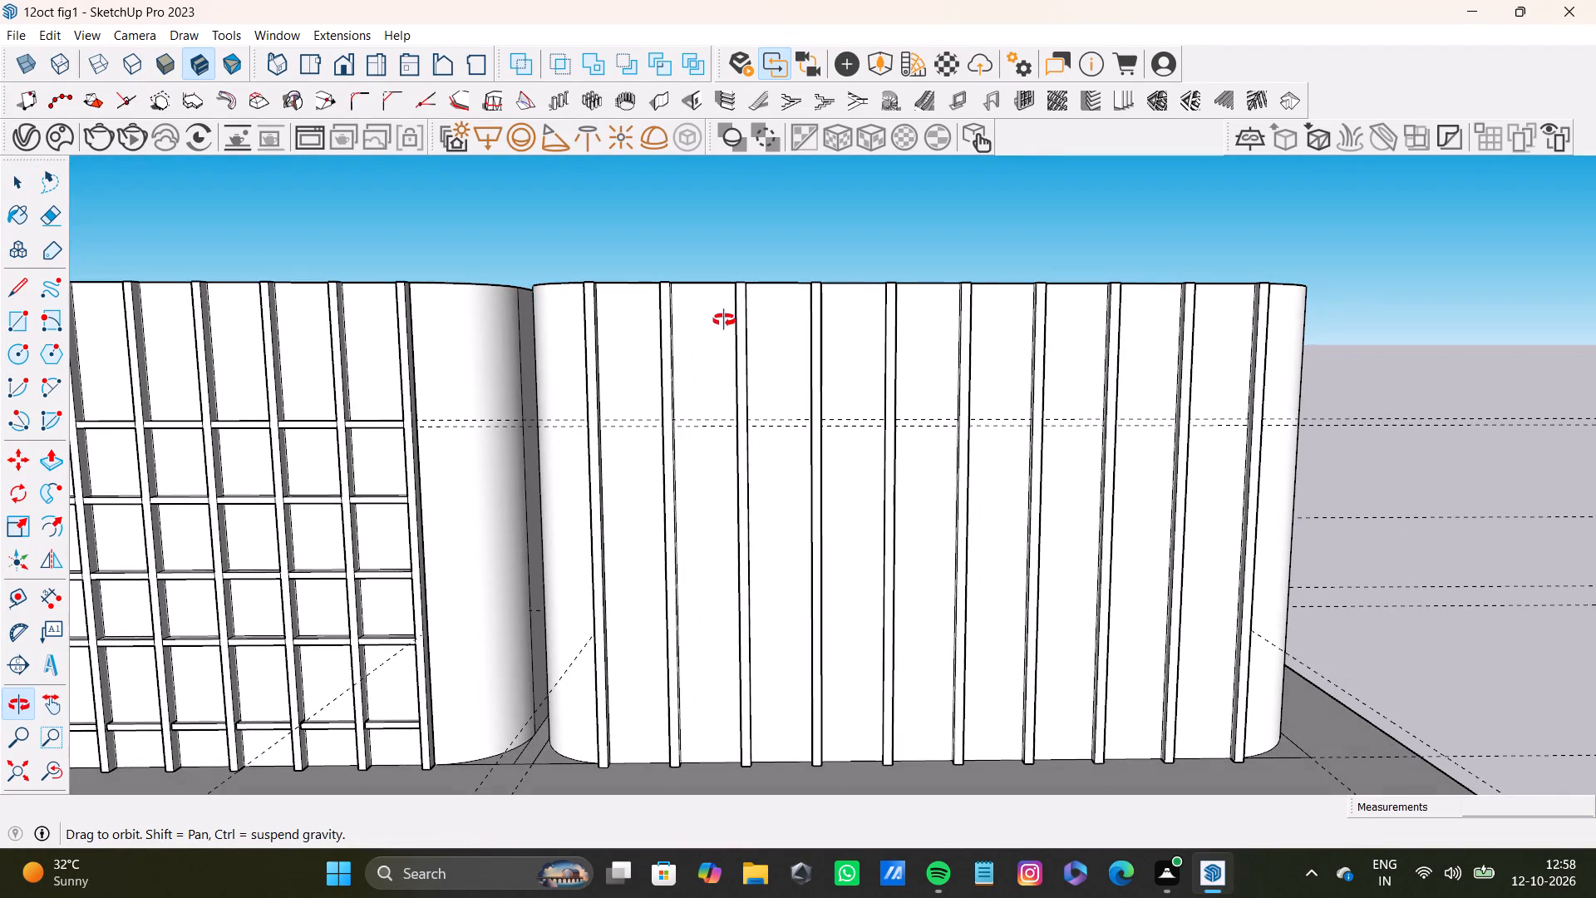
pyautogui.moveTo(724, 320); pyautogui.dragTo(723, 321, button='middle')
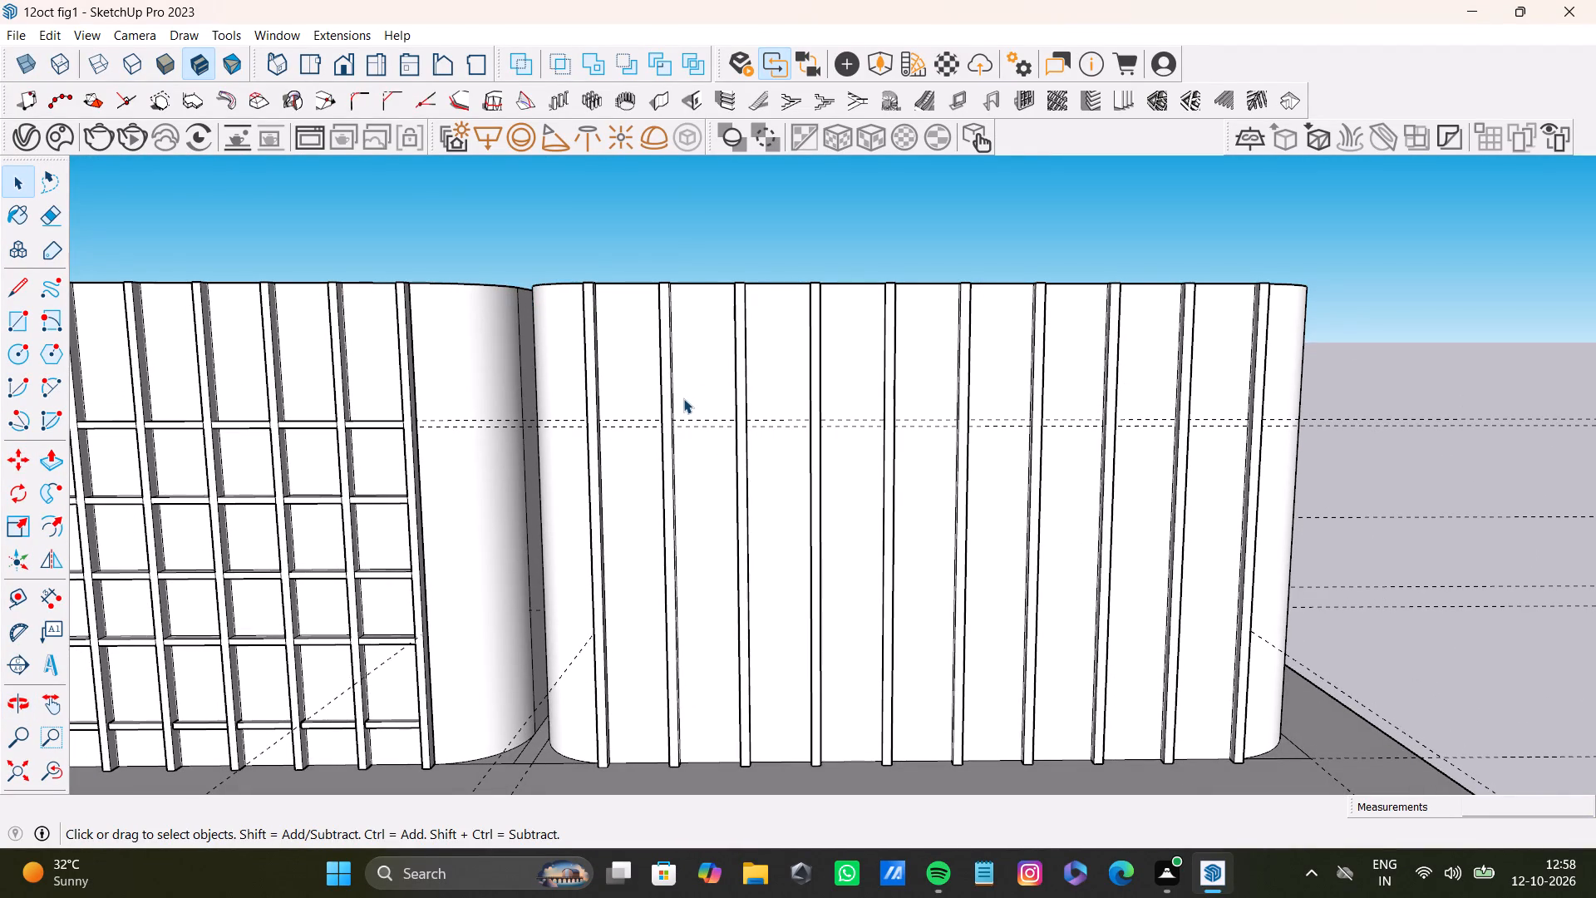
pyautogui.click(12, 294)
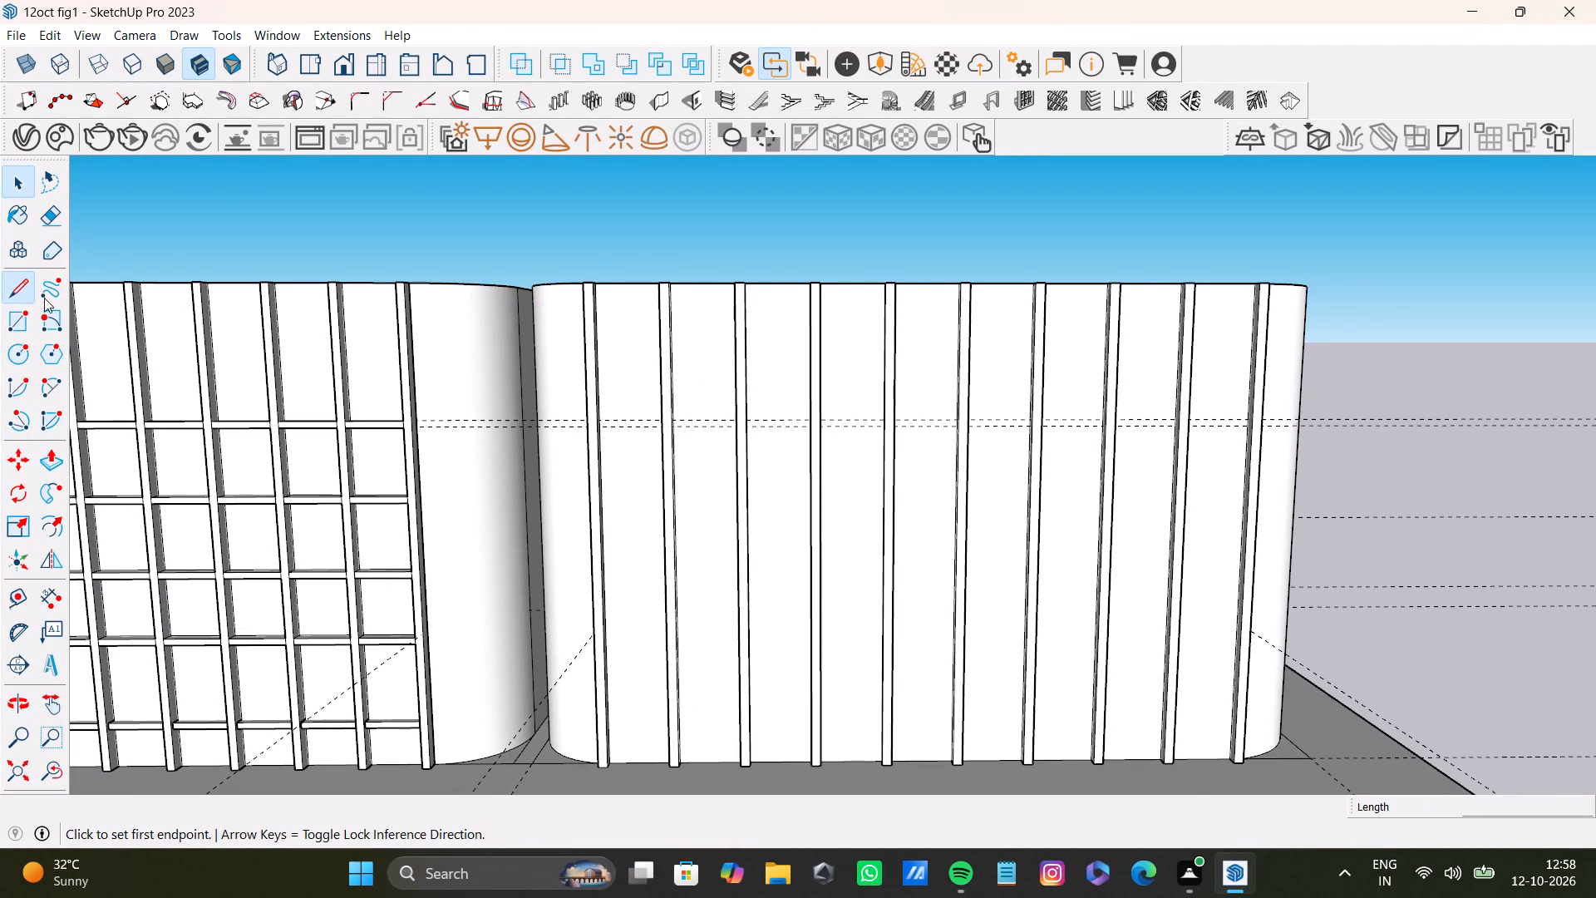
pyautogui.scroll(11, 539, 424)
pyautogui.scroll(4, 735, 414)
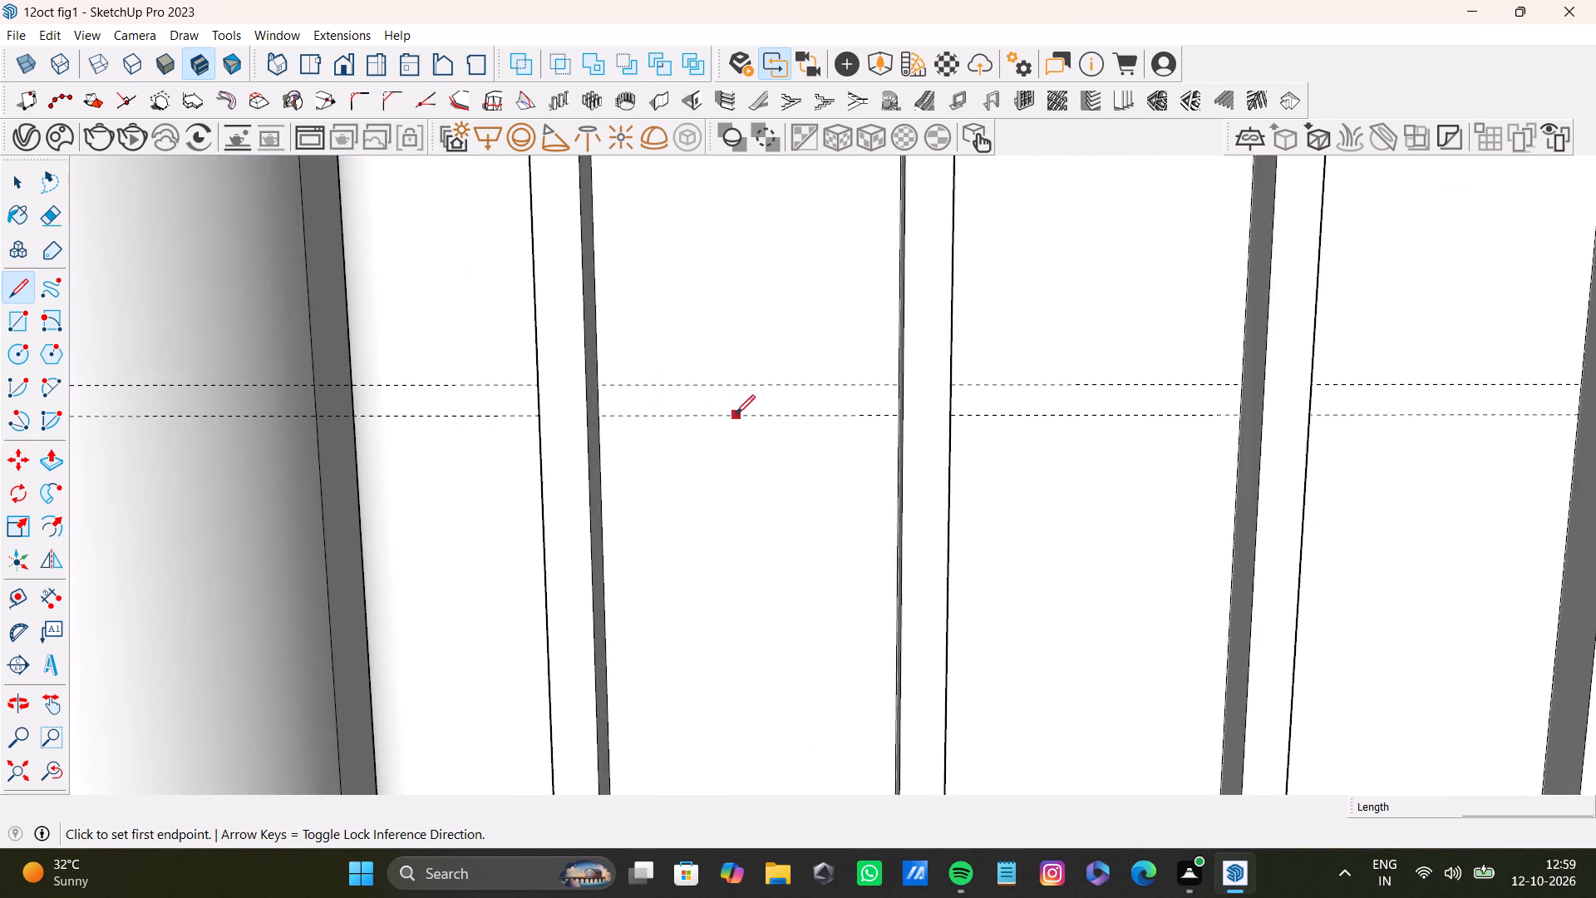
pyautogui.moveTo(739, 414); pyautogui.dragTo(633, 431, button='middle')
pyautogui.scroll(5, 624, 412)
pyautogui.click(606, 360)
pyautogui.scroll(-3, 989, 410)
pyautogui.keyDown('shift'); pyautogui.moveTo(1150, 412); pyautogui.dragTo(552, 321, button='middle'); pyautogui.keyUp('shift')
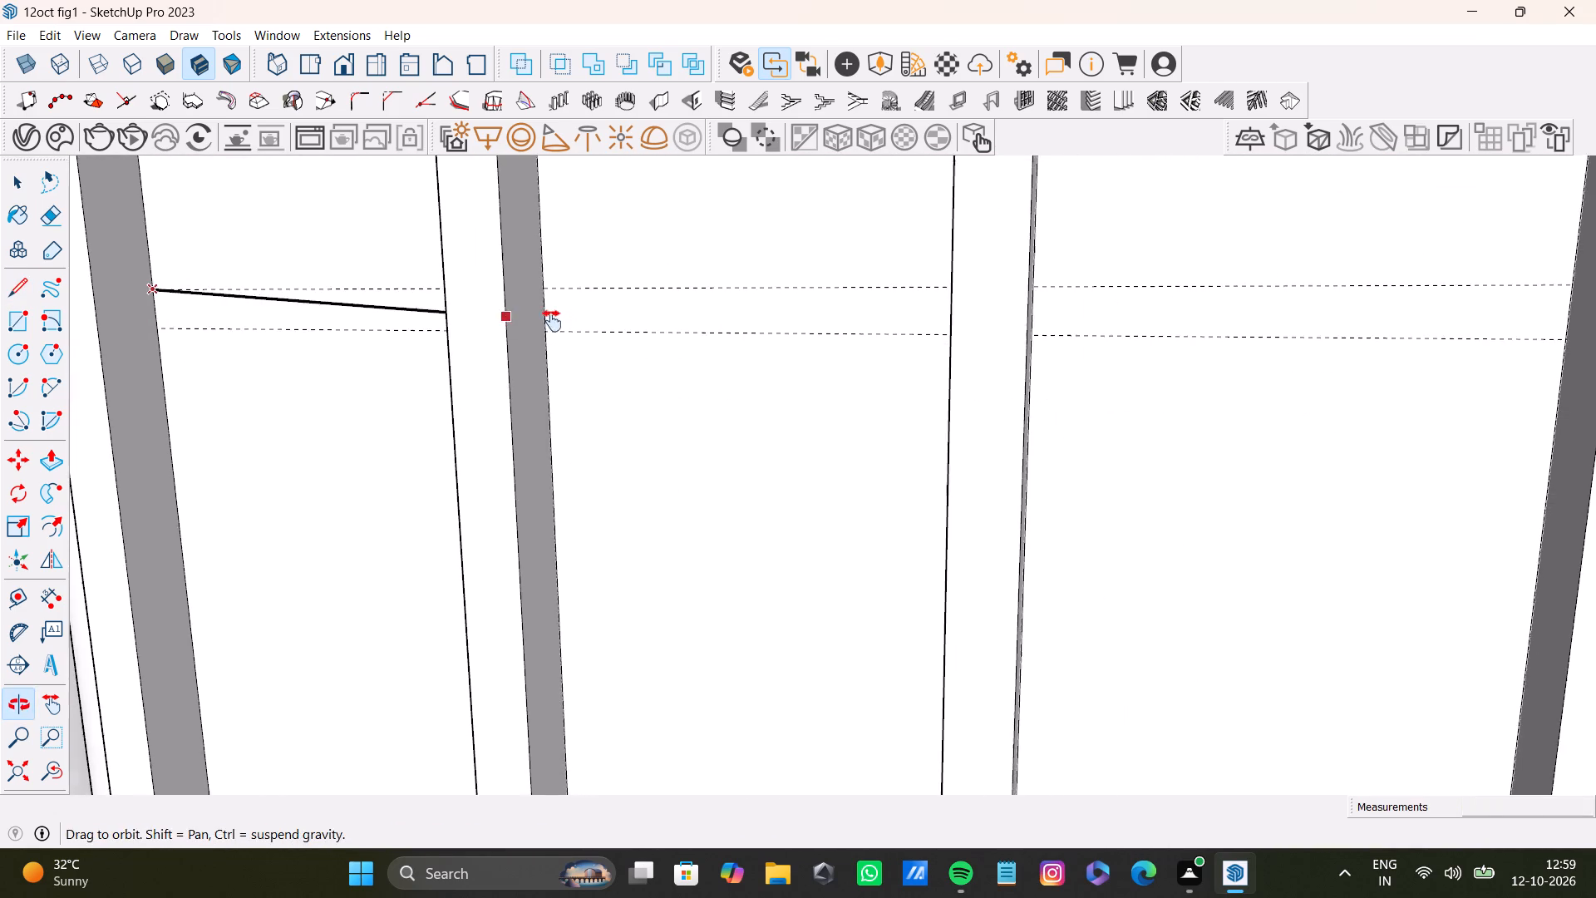
pyautogui.keyDown('shift'); pyautogui.moveTo(552, 321); pyautogui.dragTo(551, 322, button='middle'); pyautogui.keyUp('shift')
pyautogui.scroll(-3, 1021, 285)
pyautogui.keyDown('shift'); pyautogui.moveTo(1441, 305); pyautogui.dragTo(226, 286, button='middle'); pyautogui.keyUp('shift')
pyautogui.scroll(-4, 715, 333)
pyautogui.moveTo(1192, 296); pyautogui.dragTo(259, 288, button='middle')
pyautogui.scroll(-3, 612, 290)
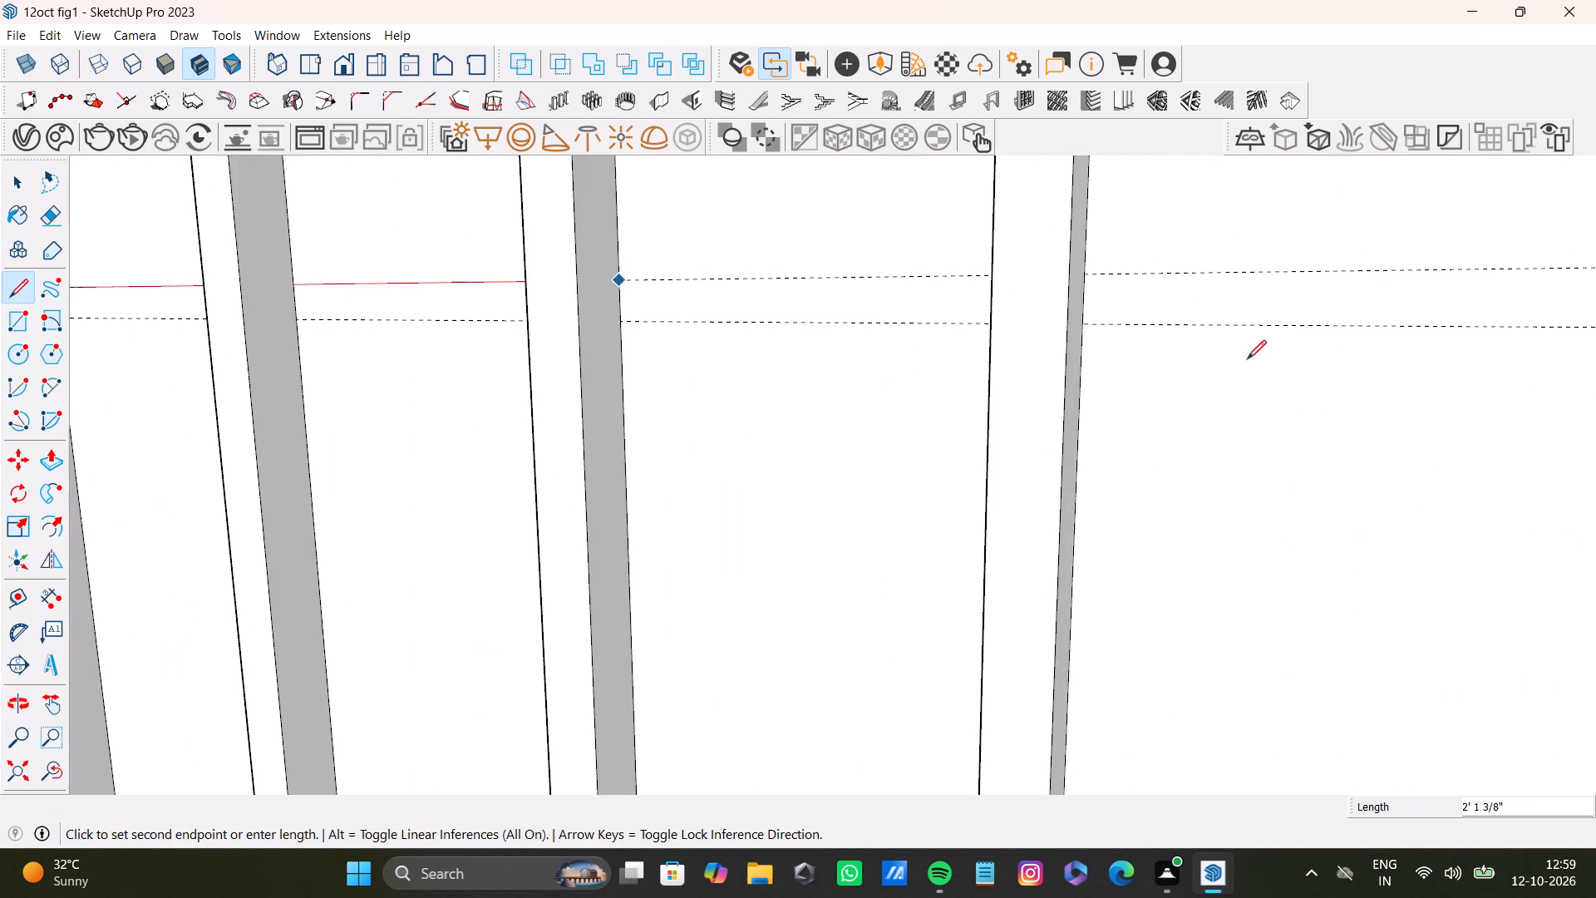
pyautogui.scroll(-4, 1247, 359)
pyautogui.moveTo(1374, 288); pyautogui.dragTo(862, 404, button='middle')
pyautogui.scroll(-8, 869, 402)
pyautogui.scroll(1, 1452, 491)
pyautogui.moveTo(1452, 490); pyautogui.dragTo(796, 480, button='middle')
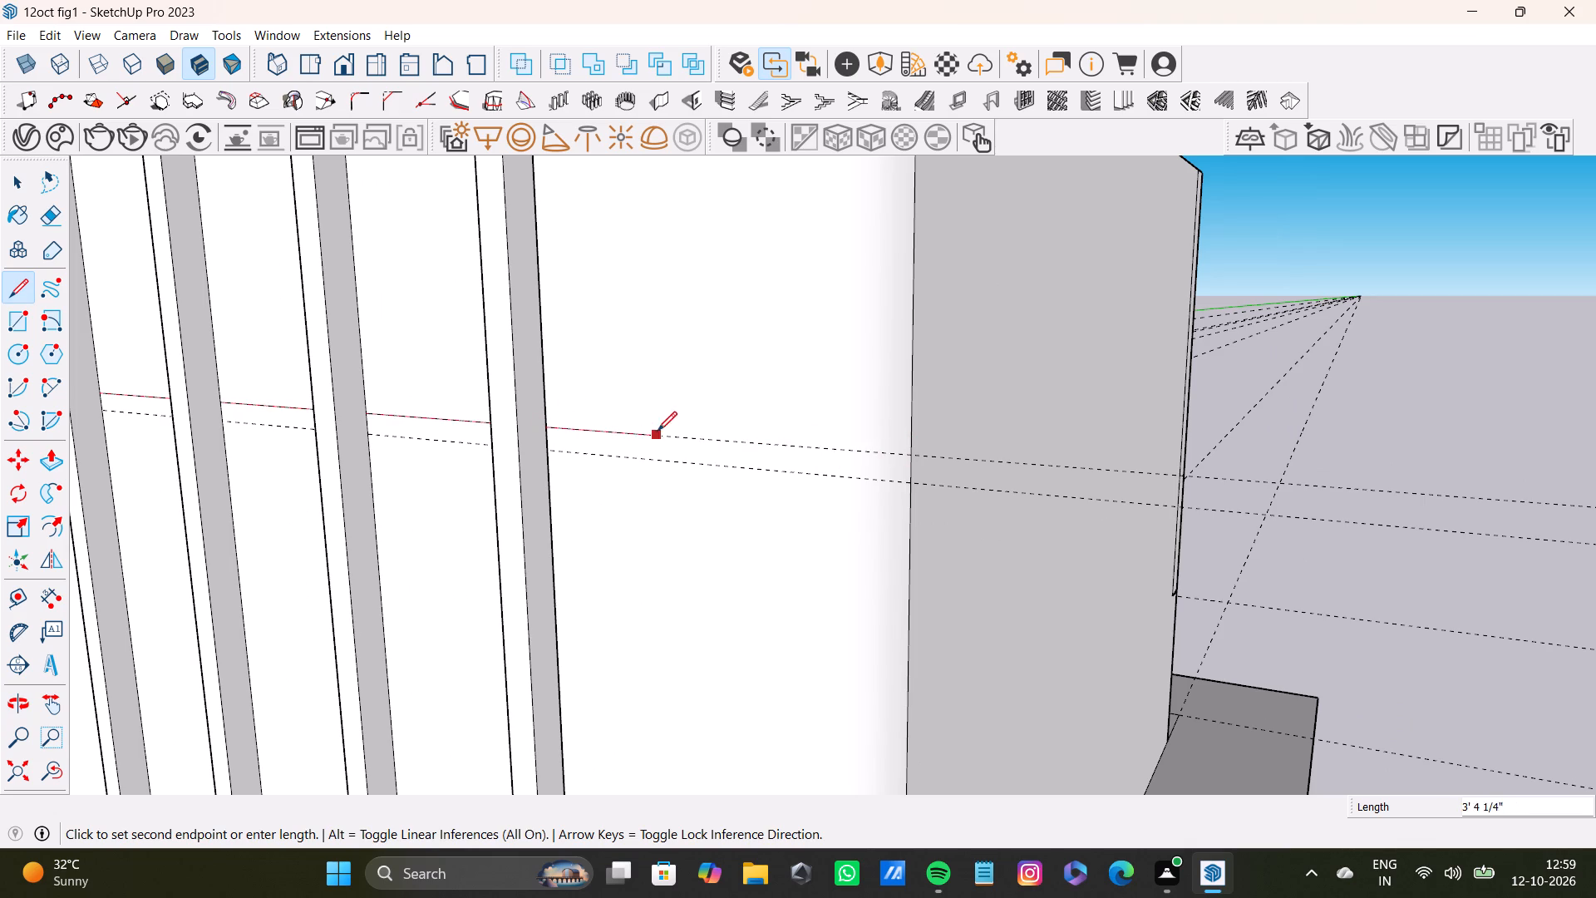
pyautogui.scroll(-5, 588, 449)
pyautogui.keyDown('shift'); pyautogui.moveTo(398, 432); pyautogui.dragTo(1035, 405, button='middle'); pyautogui.keyUp('shift')
pyautogui.scroll(4, 1016, 416)
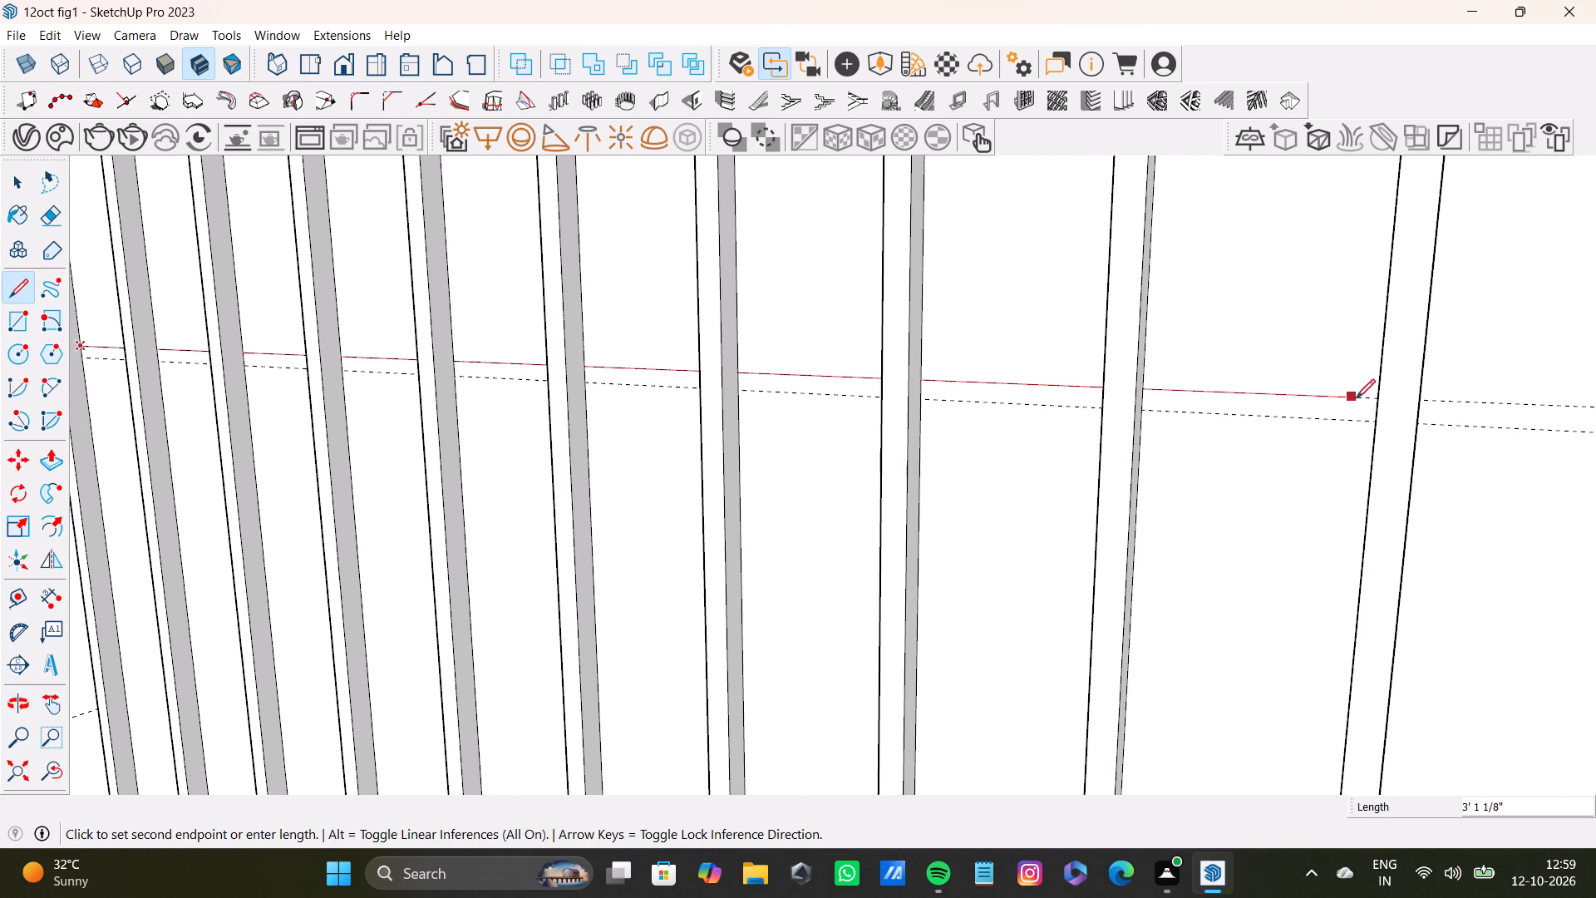
pyautogui.scroll(7, 1361, 398)
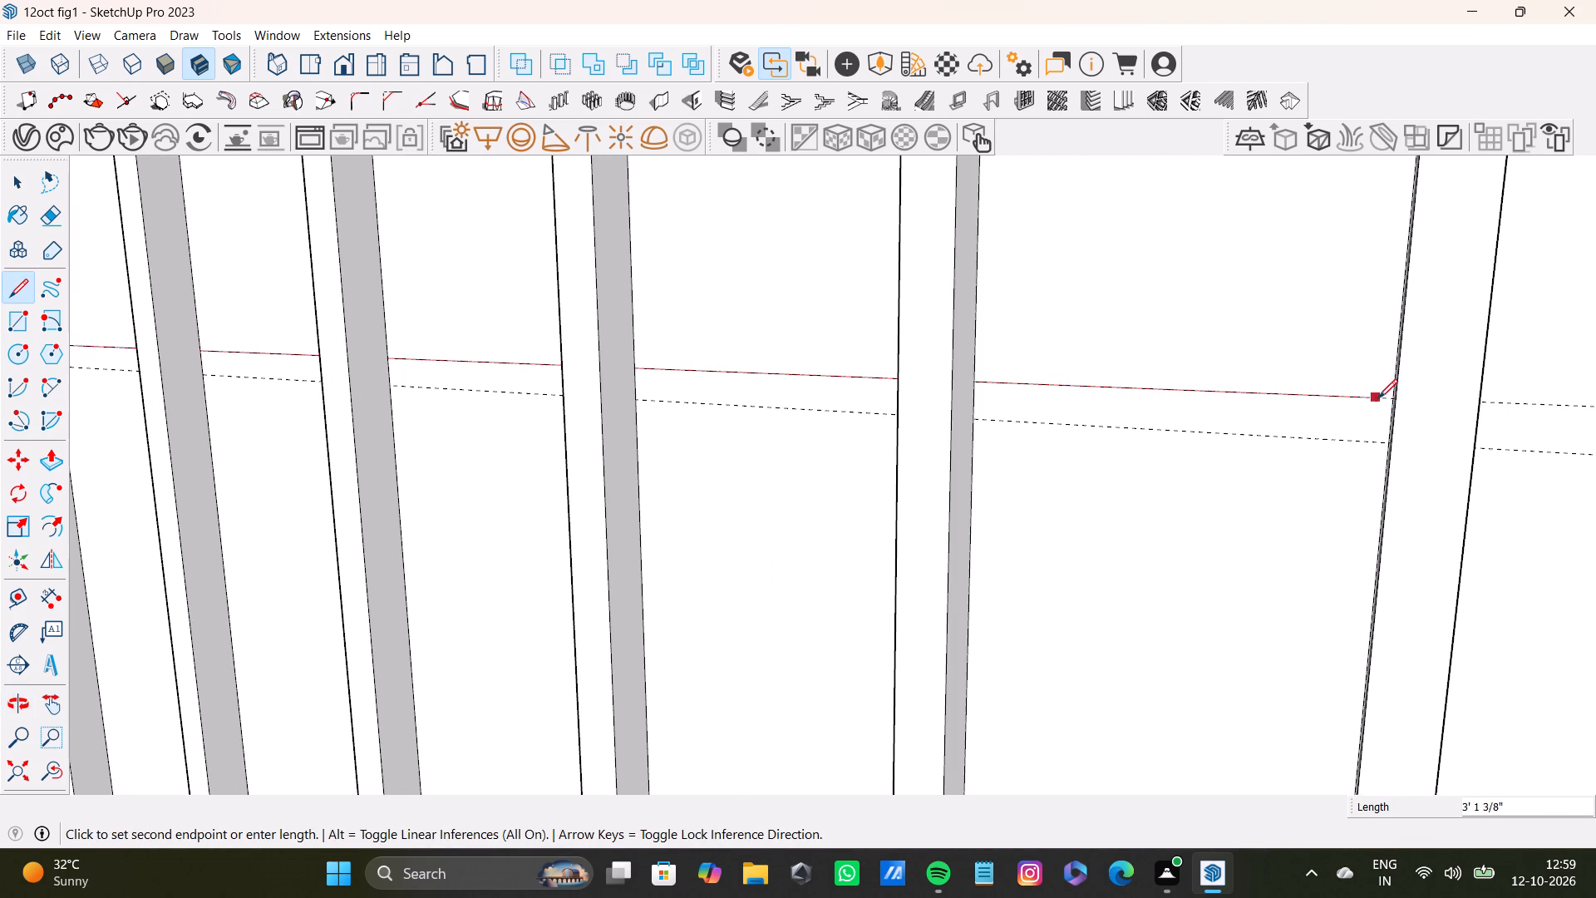
pyautogui.click(1389, 395)
# Draw lines about 3 11/16" along the lower guide in the first two bays between strips, starting beside the gridded box.
pyautogui.scroll(-11, 966, 405)
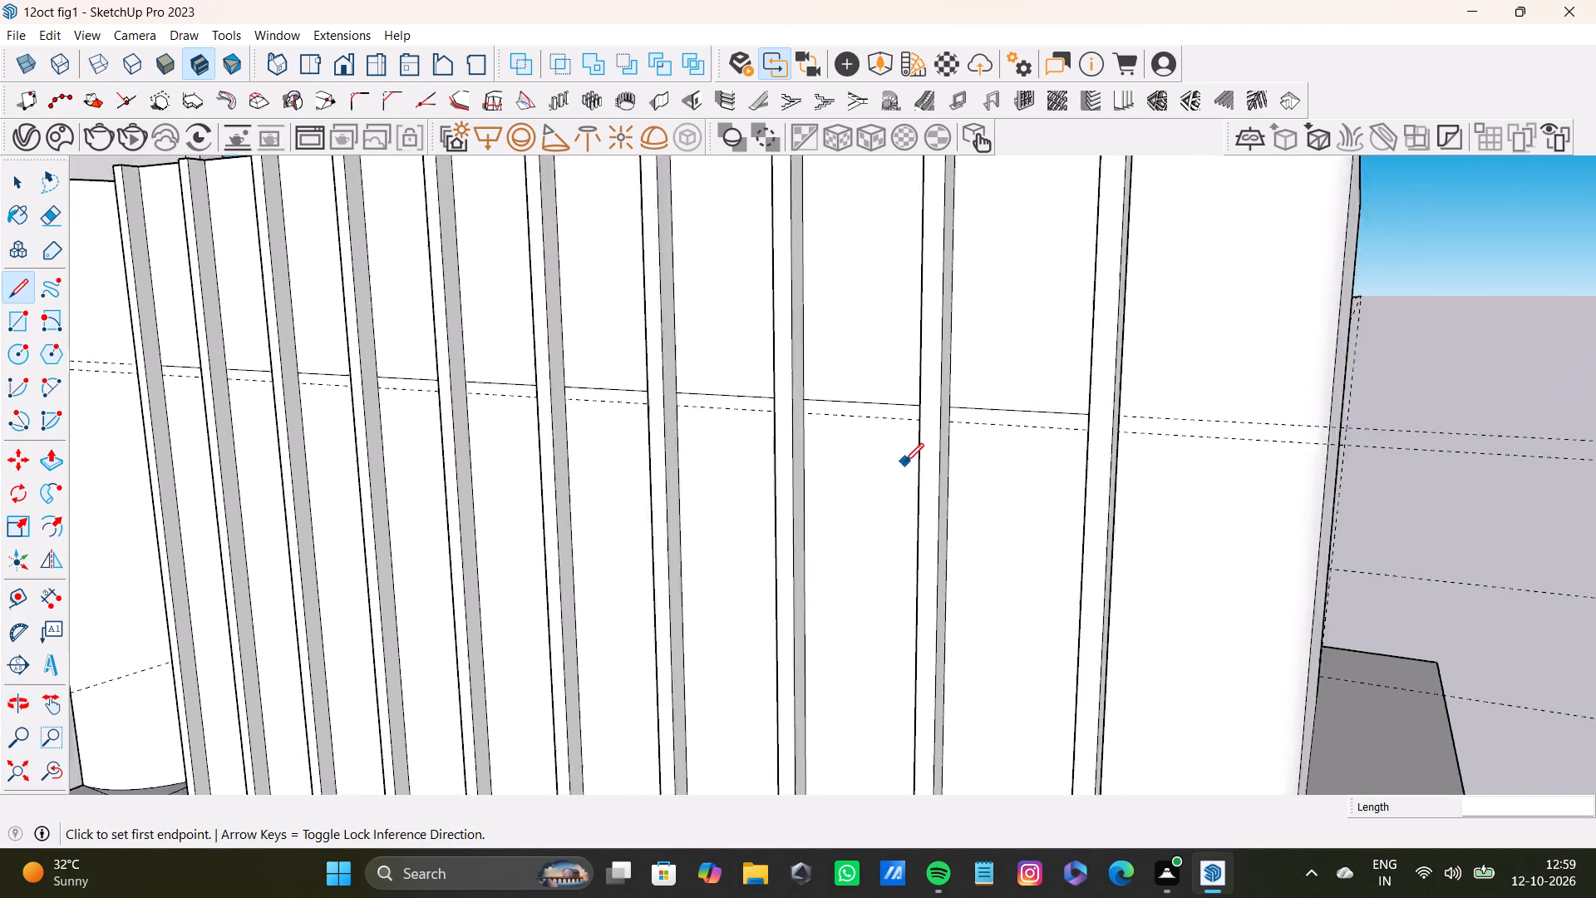
pyautogui.scroll(-10, 904, 462)
pyautogui.moveTo(900, 472); pyautogui.dragTo(1107, 463, button='middle')
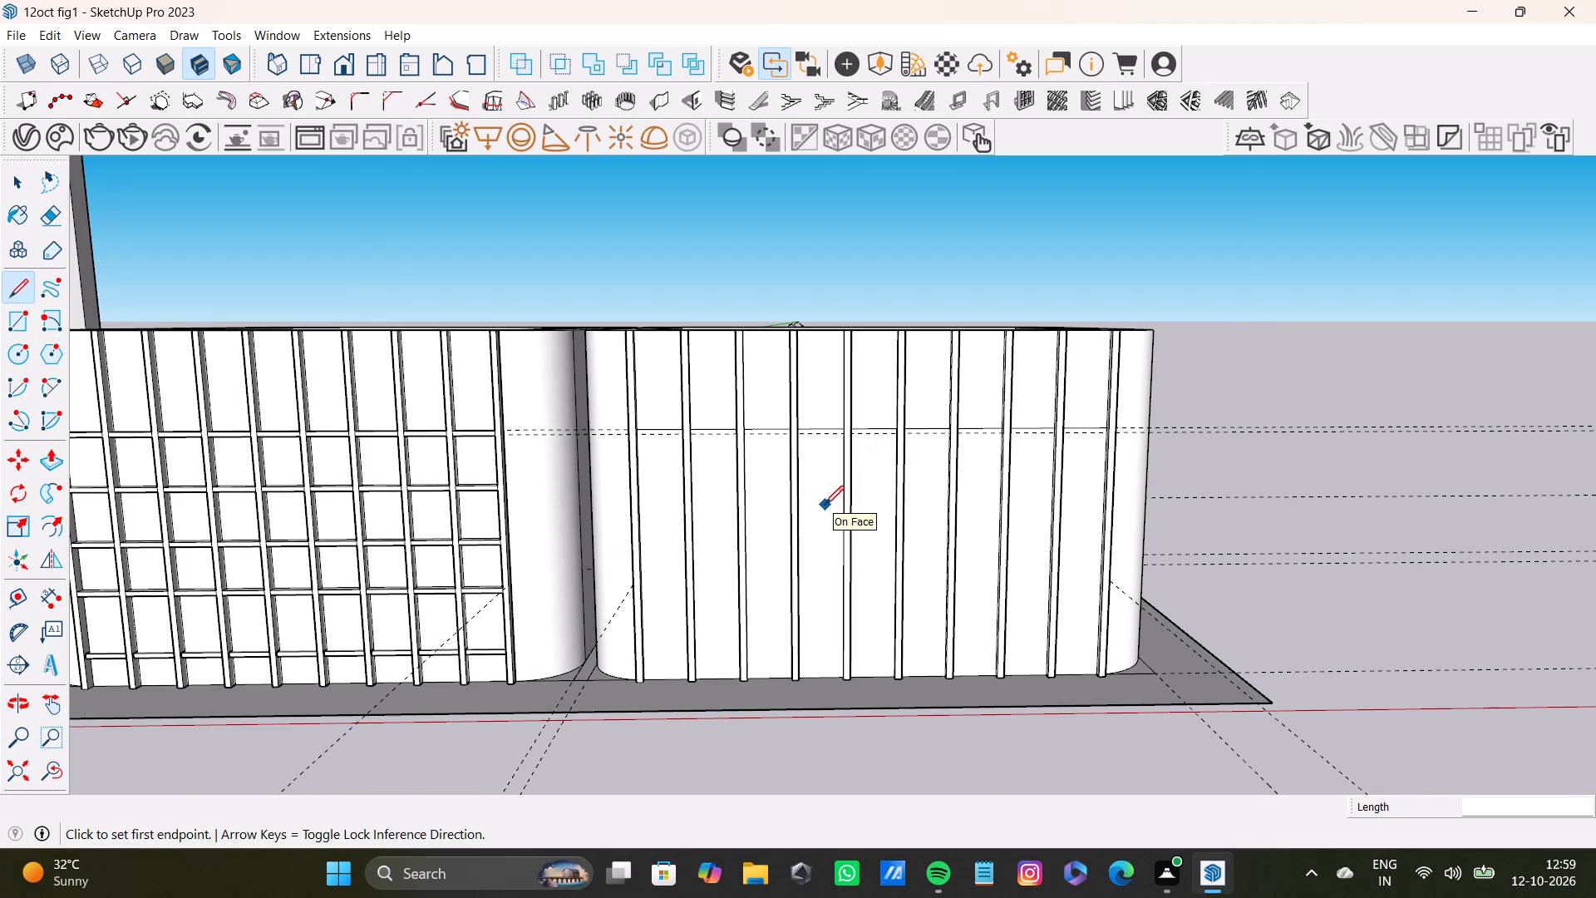
pyautogui.scroll(11, 690, 434)
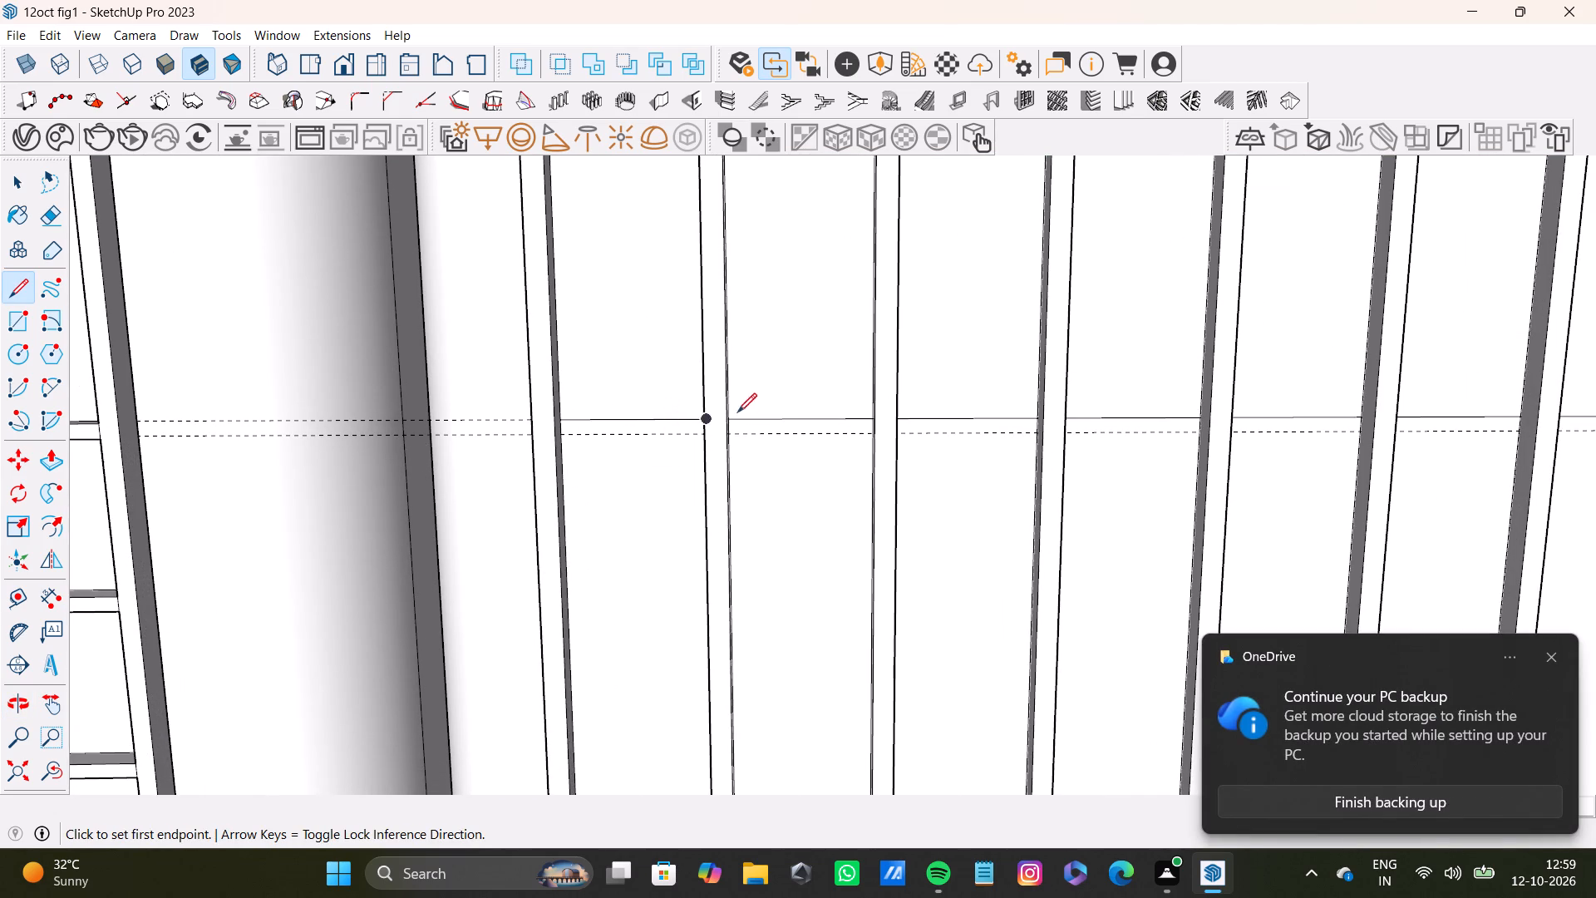
pyautogui.click(1551, 655)
pyautogui.scroll(11, 632, 423)
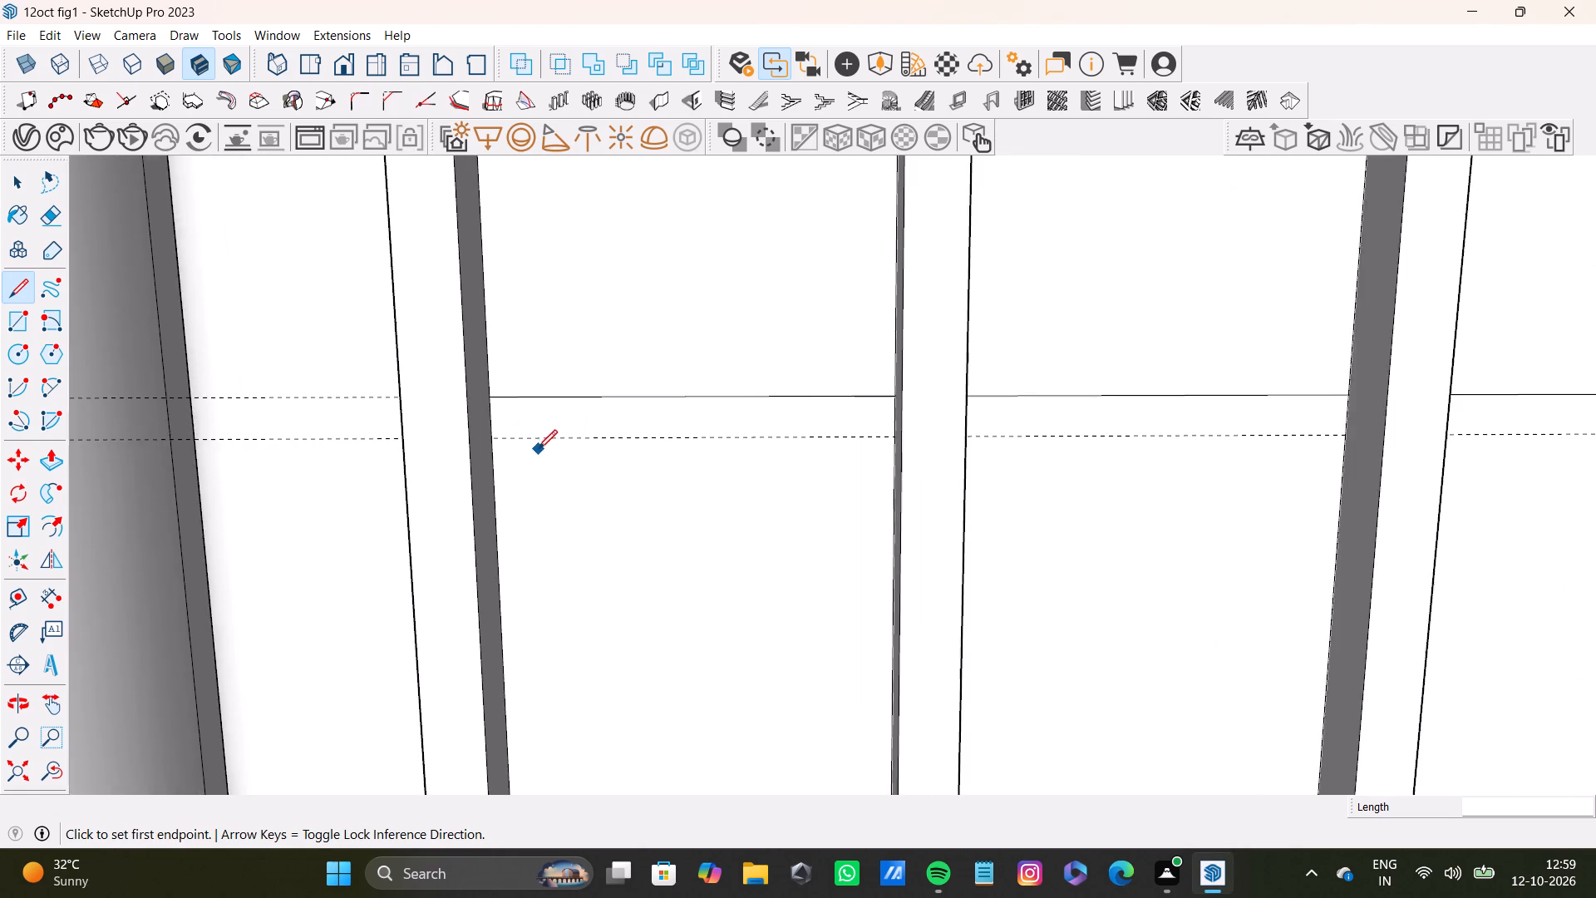
pyautogui.moveTo(559, 442); pyautogui.dragTo(469, 464, button='middle')
pyautogui.scroll(6, 493, 450)
pyautogui.click(527, 417)
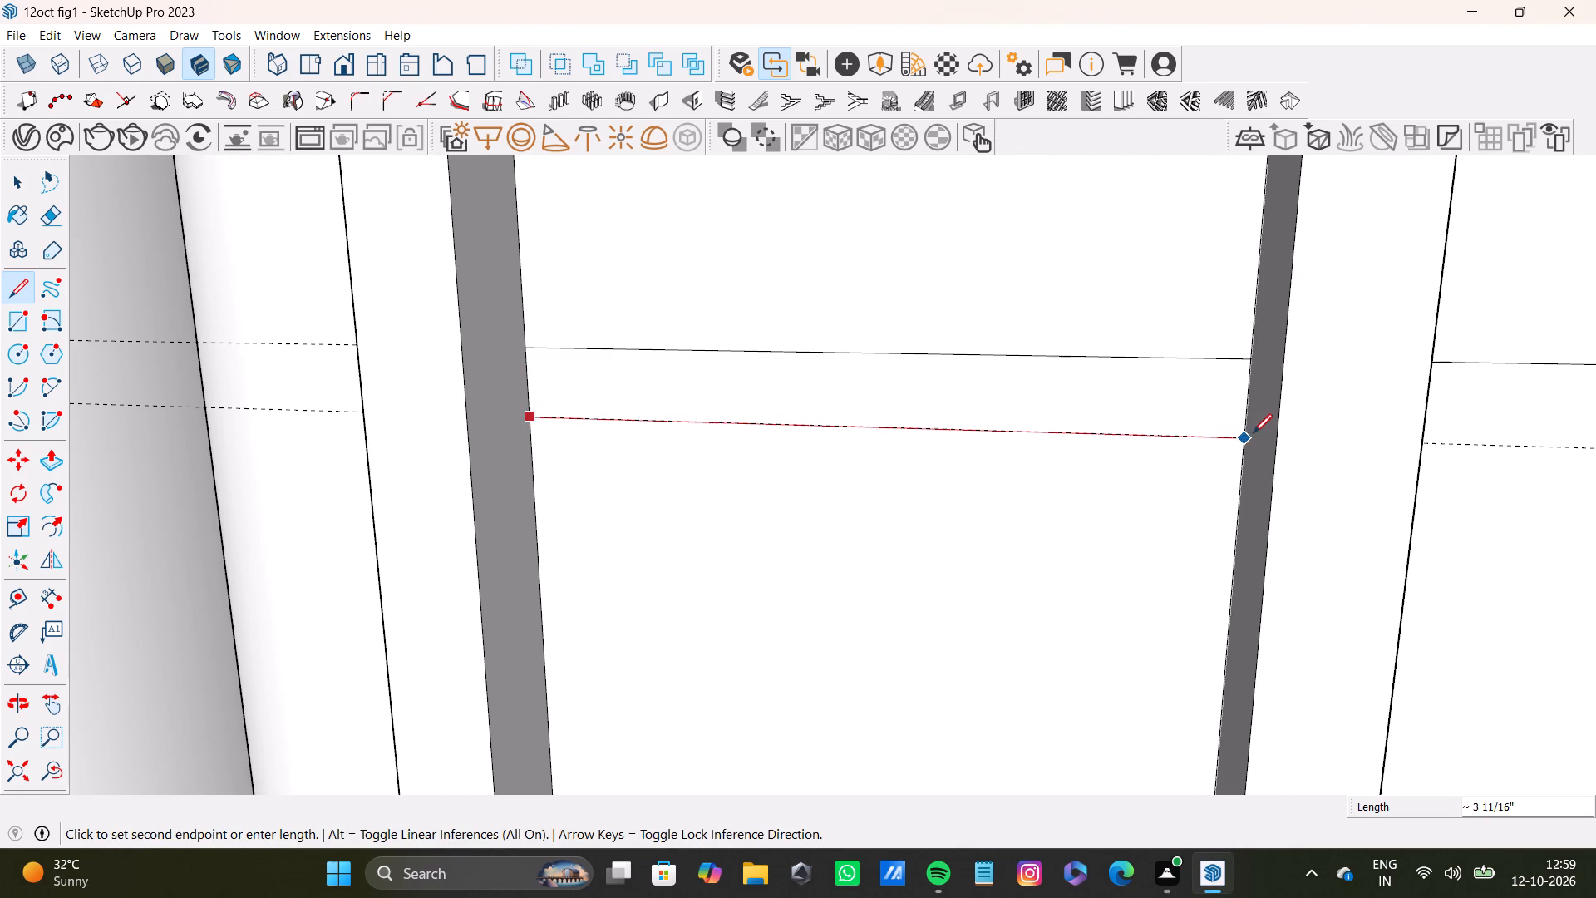
pyautogui.click(1247, 432)
pyautogui.keyDown('shift'); pyautogui.scroll(-4, 1247, 433); pyautogui.keyUp('shift')
pyautogui.keyDown('shift'); pyautogui.moveTo(1428, 442); pyautogui.dragTo(688, 363, button='middle'); pyautogui.keyUp('shift')
pyautogui.scroll(3, 679, 371)
pyautogui.click(603, 358)
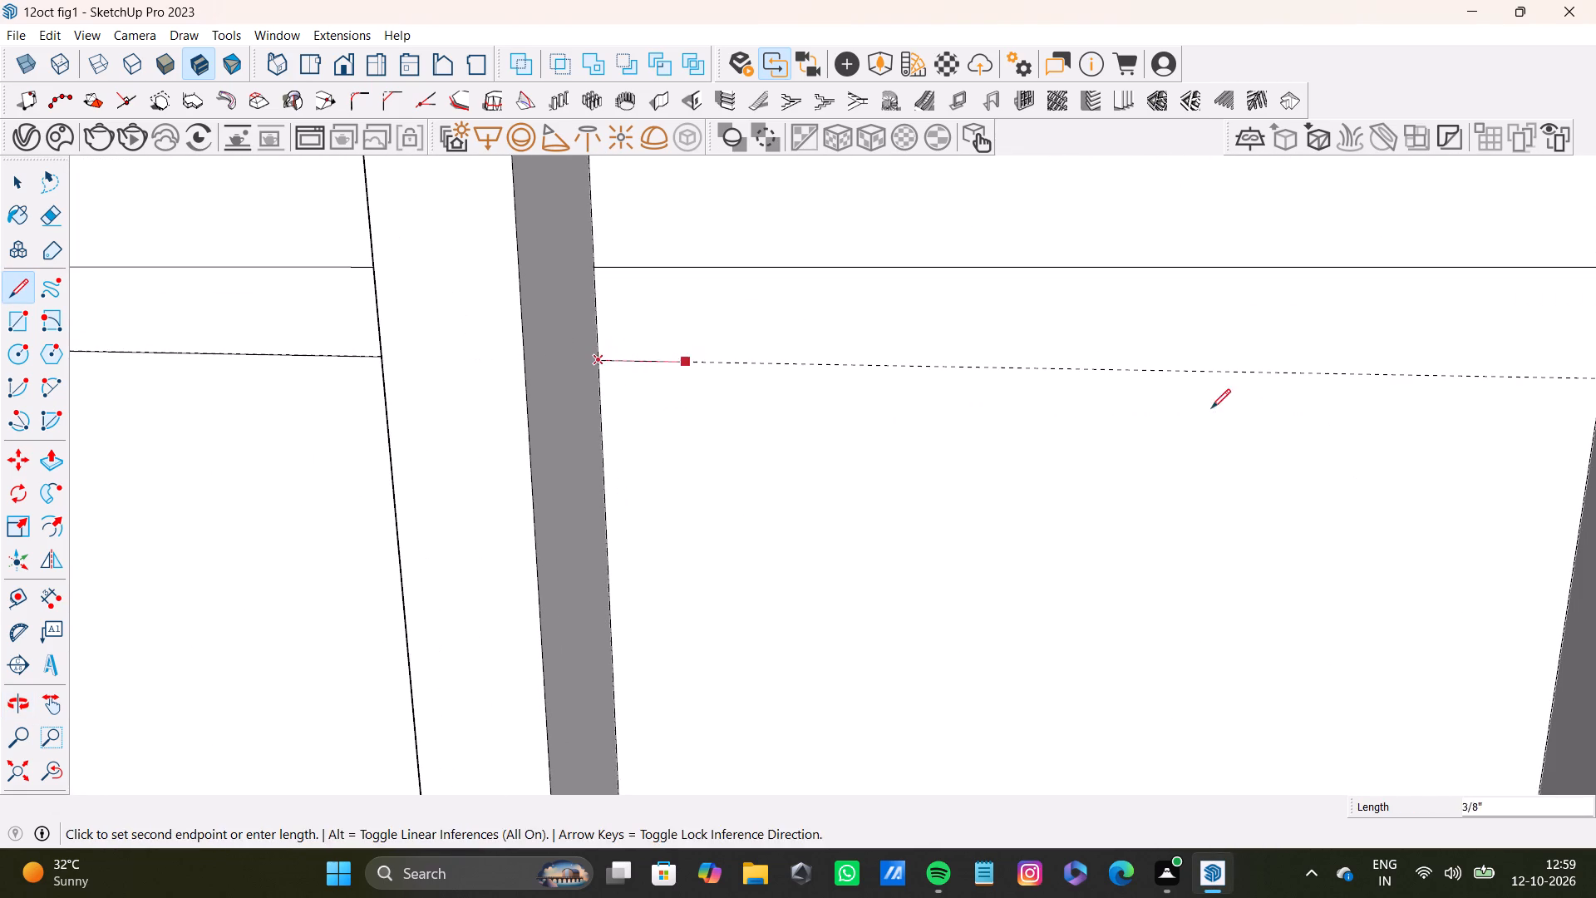
pyautogui.scroll(-2, 1383, 402)
pyautogui.keyDown('shift'); pyautogui.moveTo(1288, 358); pyautogui.dragTo(1032, 370, button='middle'); pyautogui.keyUp('shift')
pyautogui.click(1295, 397)
# Draw the lower band edge along the guide in the third and fourth bays, about 3 11/16" from strip to strip.
pyautogui.scroll(-2, 1292, 390)
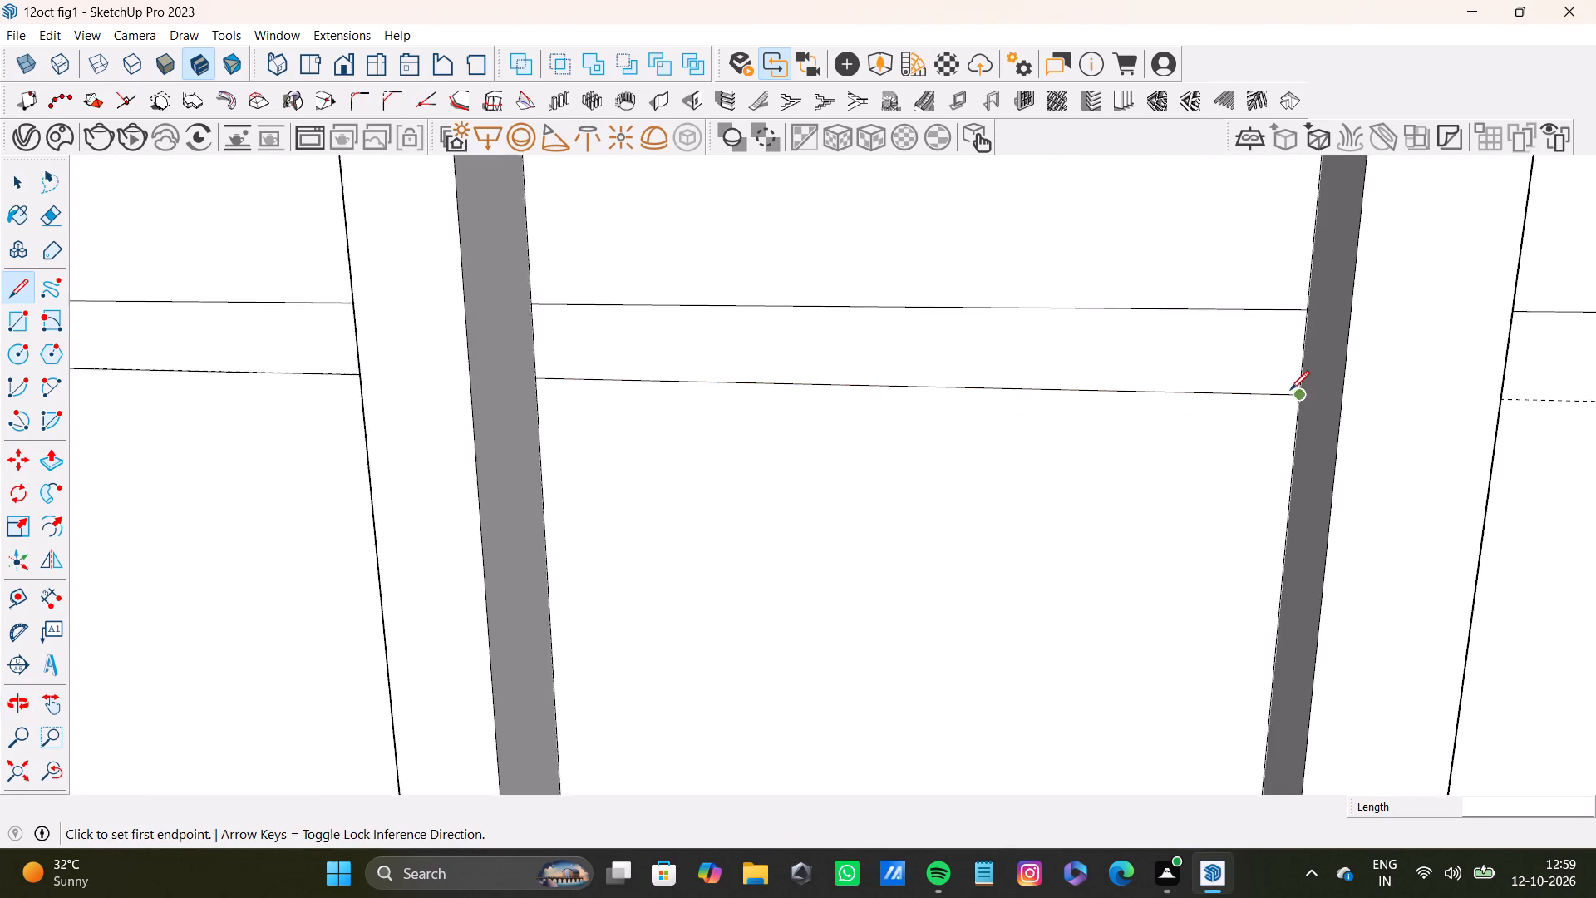
pyautogui.scroll(-2, 1290, 390)
pyautogui.keyDown('shift'); pyautogui.moveTo(1126, 362); pyautogui.dragTo(613, 367, button='middle'); pyautogui.keyUp('shift')
pyautogui.scroll(3, 797, 381)
pyautogui.moveTo(886, 405); pyautogui.dragTo(904, 408)
pyautogui.scroll(-3, 1397, 464)
pyautogui.keyDown('shift'); pyautogui.moveTo(1424, 443); pyautogui.dragTo(1423, 441, button='middle'); pyautogui.keyUp('shift')
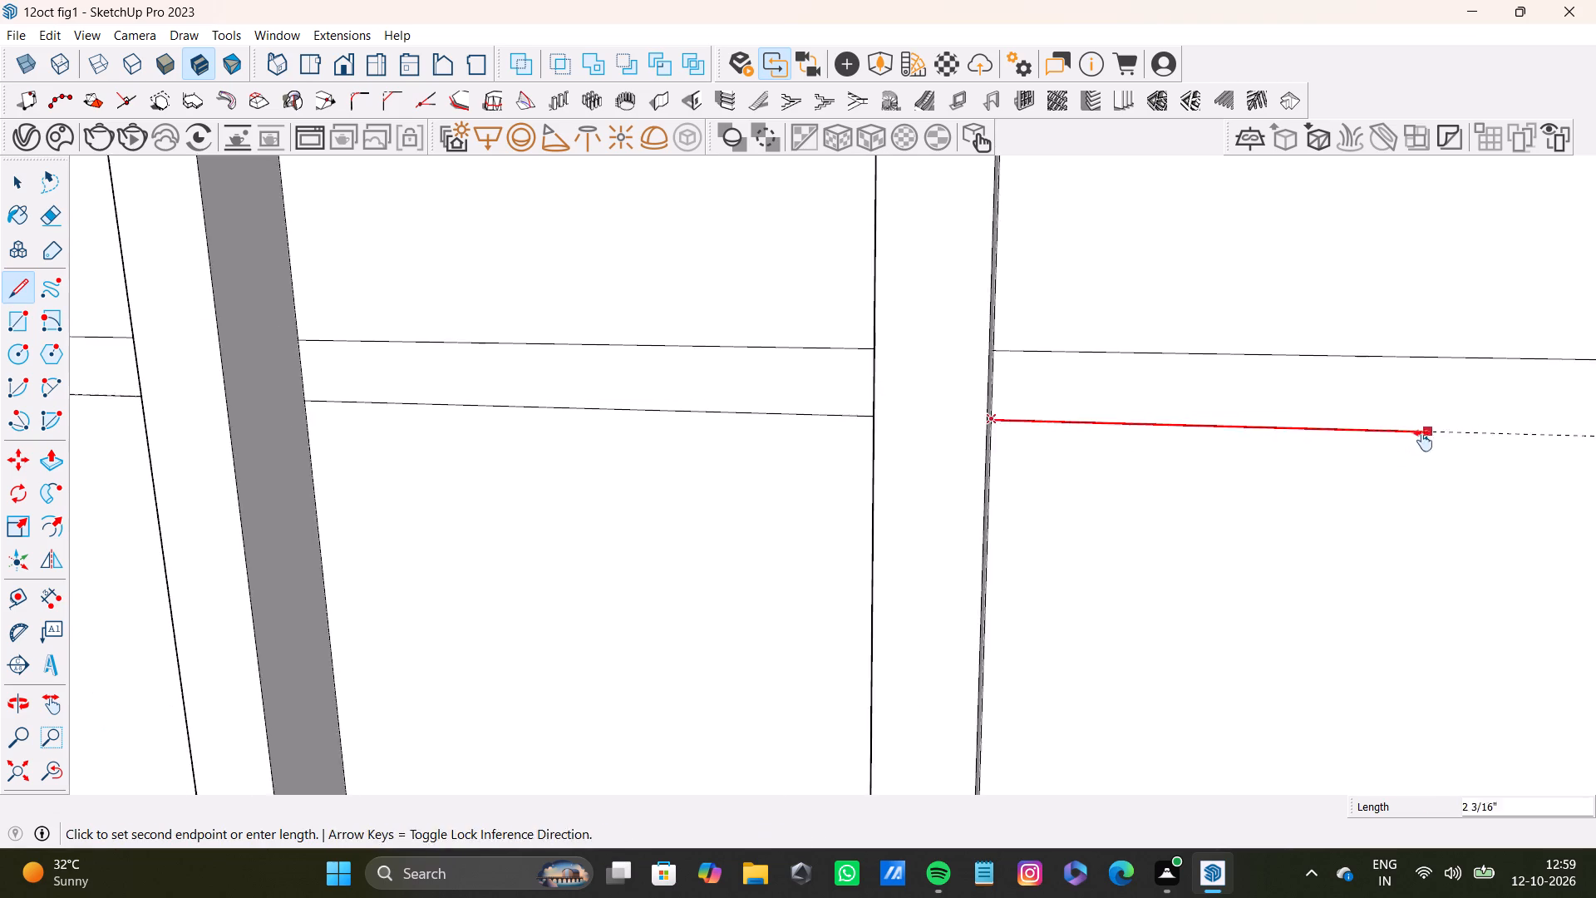
pyautogui.keyDown('shift'); pyautogui.moveTo(1423, 441); pyautogui.dragTo(823, 441, button='middle'); pyautogui.keyUp('shift')
pyautogui.click(1126, 441)
pyautogui.keyDown('shift'); pyautogui.moveTo(1191, 432); pyautogui.dragTo(487, 338, button='middle'); pyautogui.keyUp('shift')
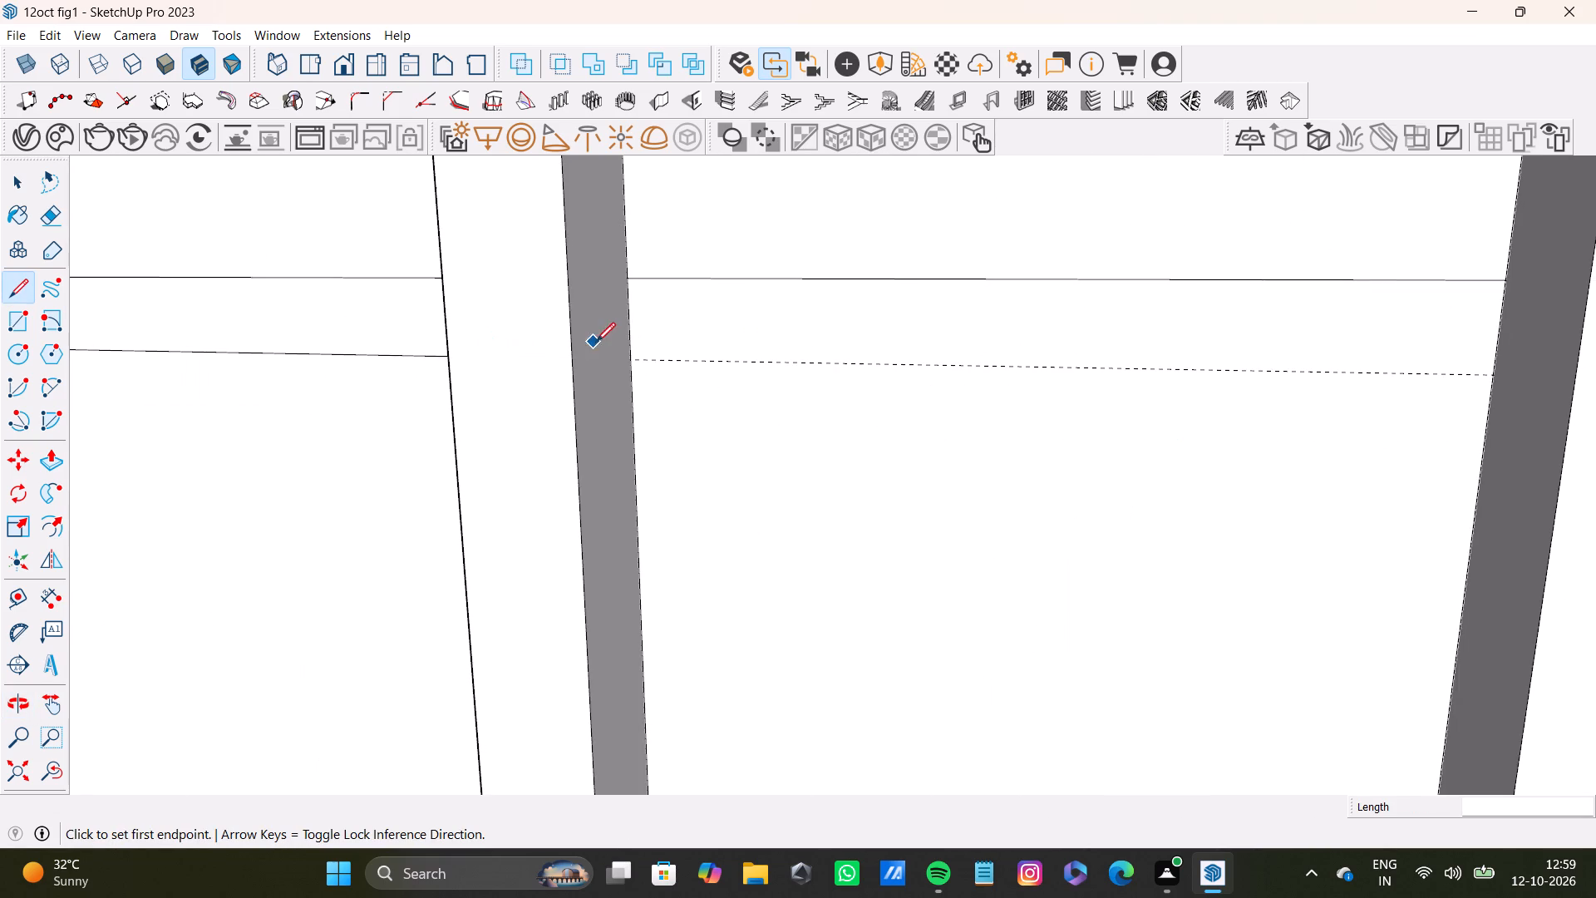
pyautogui.click(635, 362)
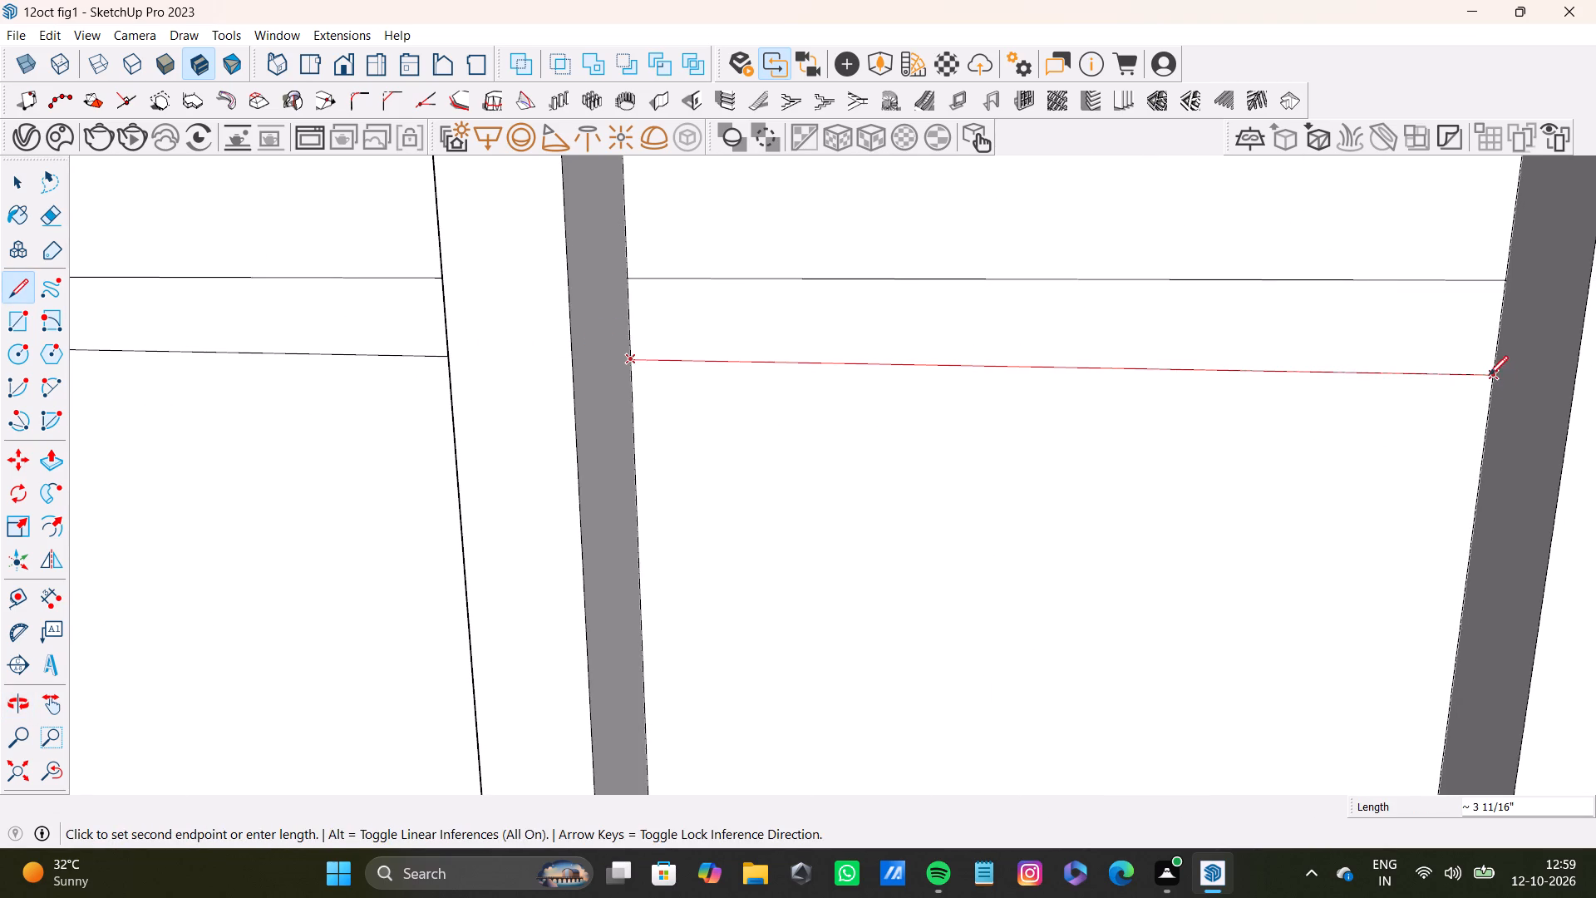
pyautogui.click(1489, 375)
# Draw the lower band edge along the guide in the fifth and sixth bays, about 3 11/16" from strip to strip.
pyautogui.scroll(-5, 718, 370)
pyautogui.keyDown('shift'); pyautogui.moveTo(859, 368); pyautogui.dragTo(102, 358, button='middle'); pyautogui.keyUp('shift')
pyautogui.scroll(4, 575, 416)
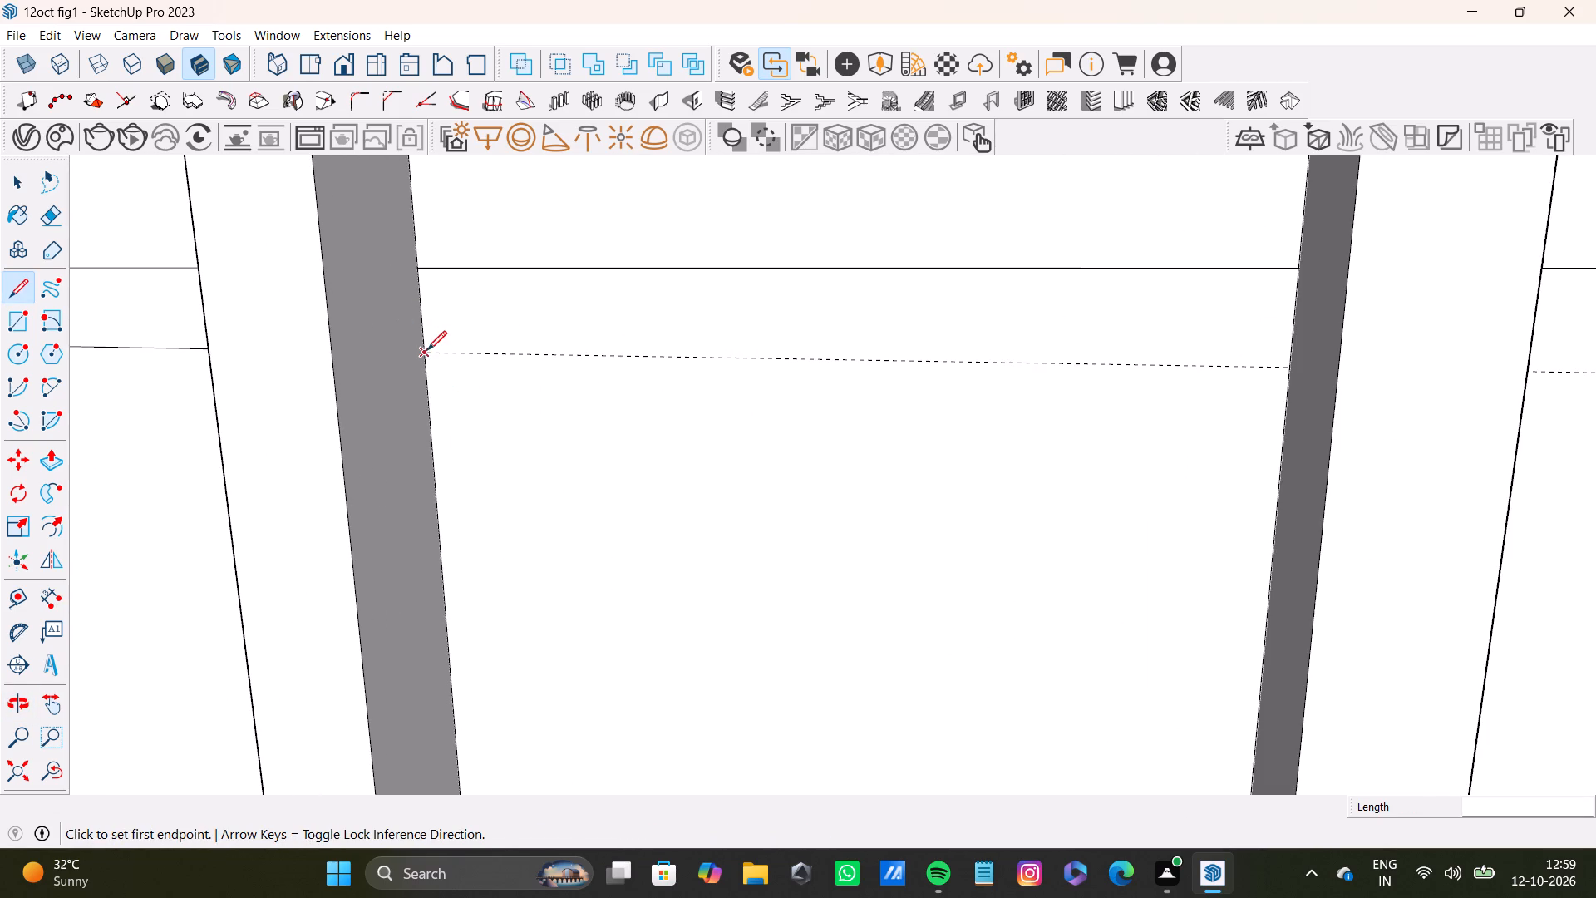
pyautogui.click(427, 350)
pyautogui.click(1285, 369)
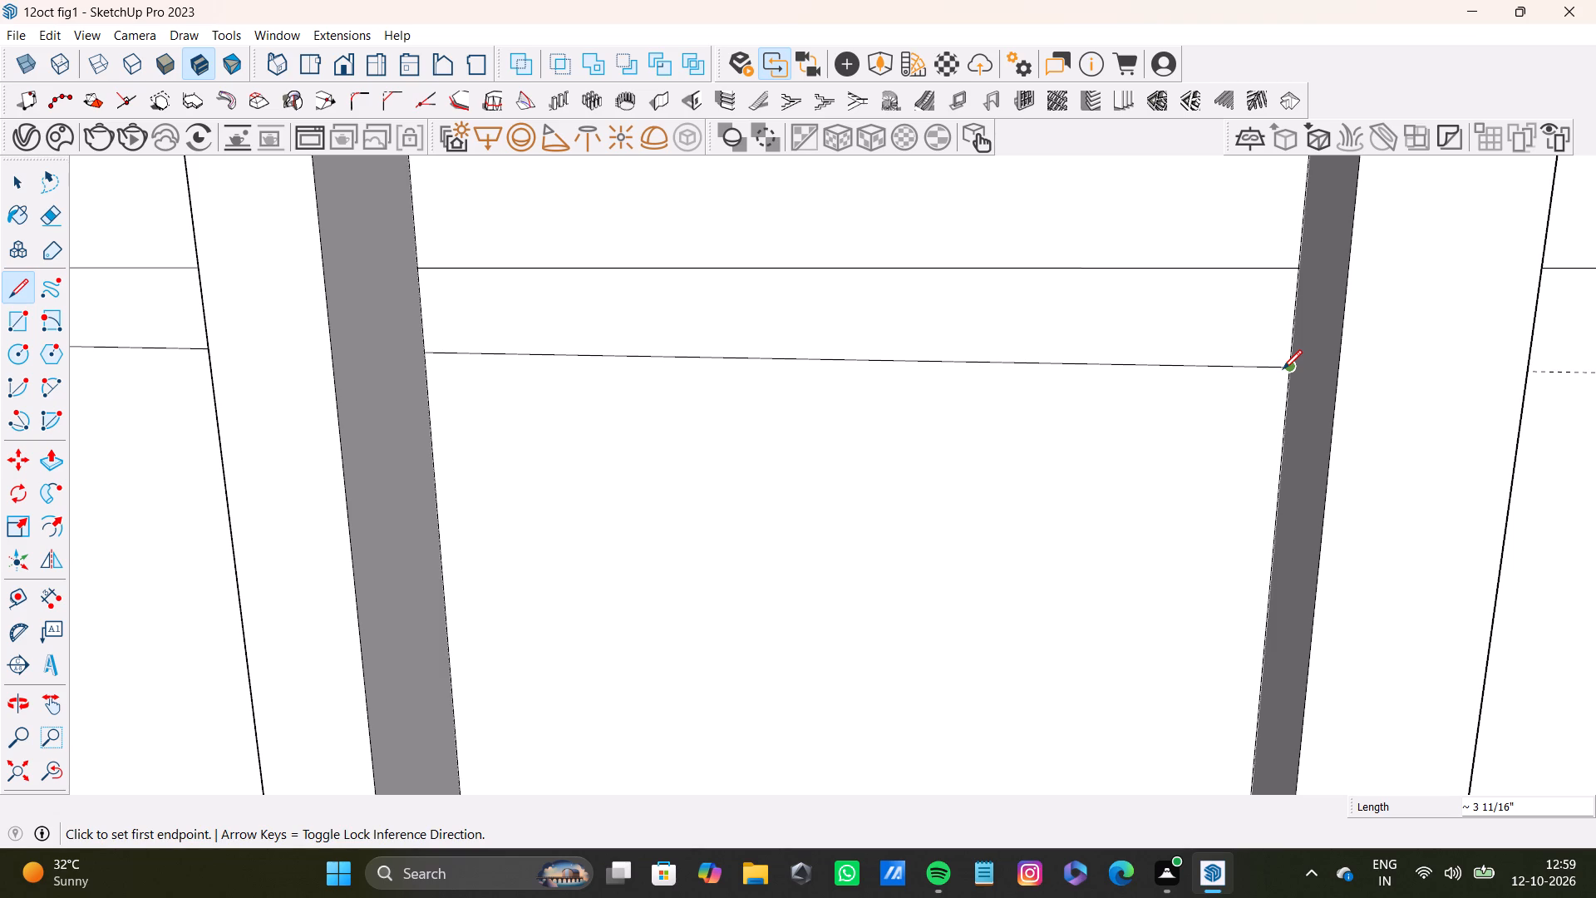
pyautogui.keyDown('shift'); pyautogui.scroll(-9, 819, 422); pyautogui.keyUp('shift')
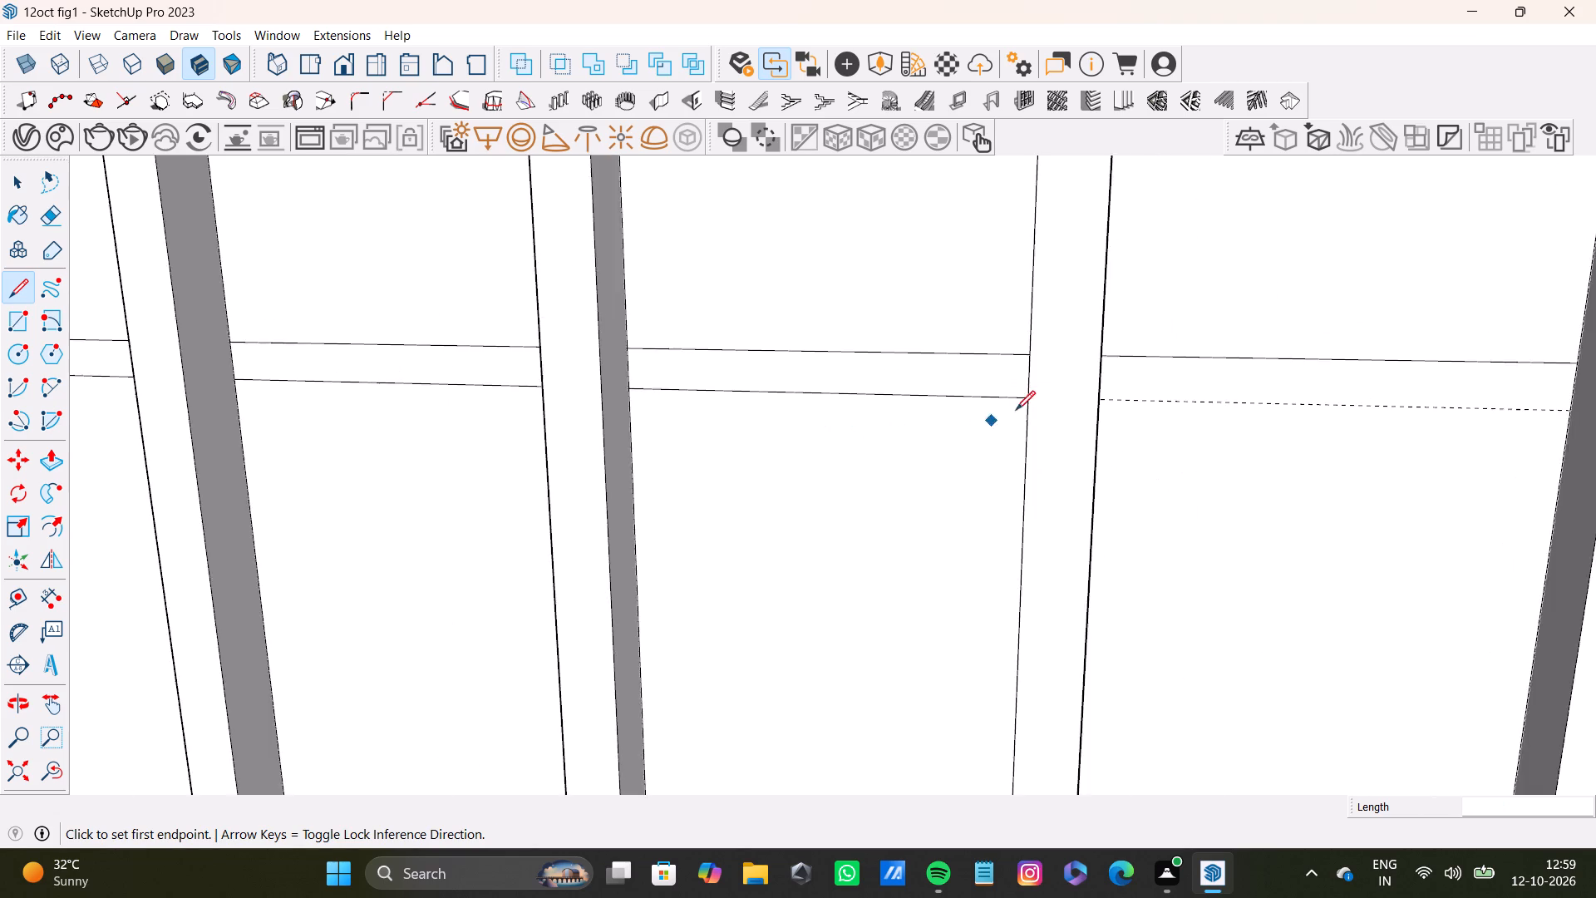
pyautogui.keyDown('shift'); pyautogui.scroll(-3, 1016, 410); pyautogui.keyUp('shift')
pyautogui.keyDown('shift'); pyautogui.scroll(2, 1155, 461); pyautogui.keyUp('shift')
pyautogui.keyDown('shift'); pyautogui.moveTo(1133, 456); pyautogui.dragTo(948, 494, button='middle'); pyautogui.keyUp('shift')
pyautogui.scroll(12, 889, 446)
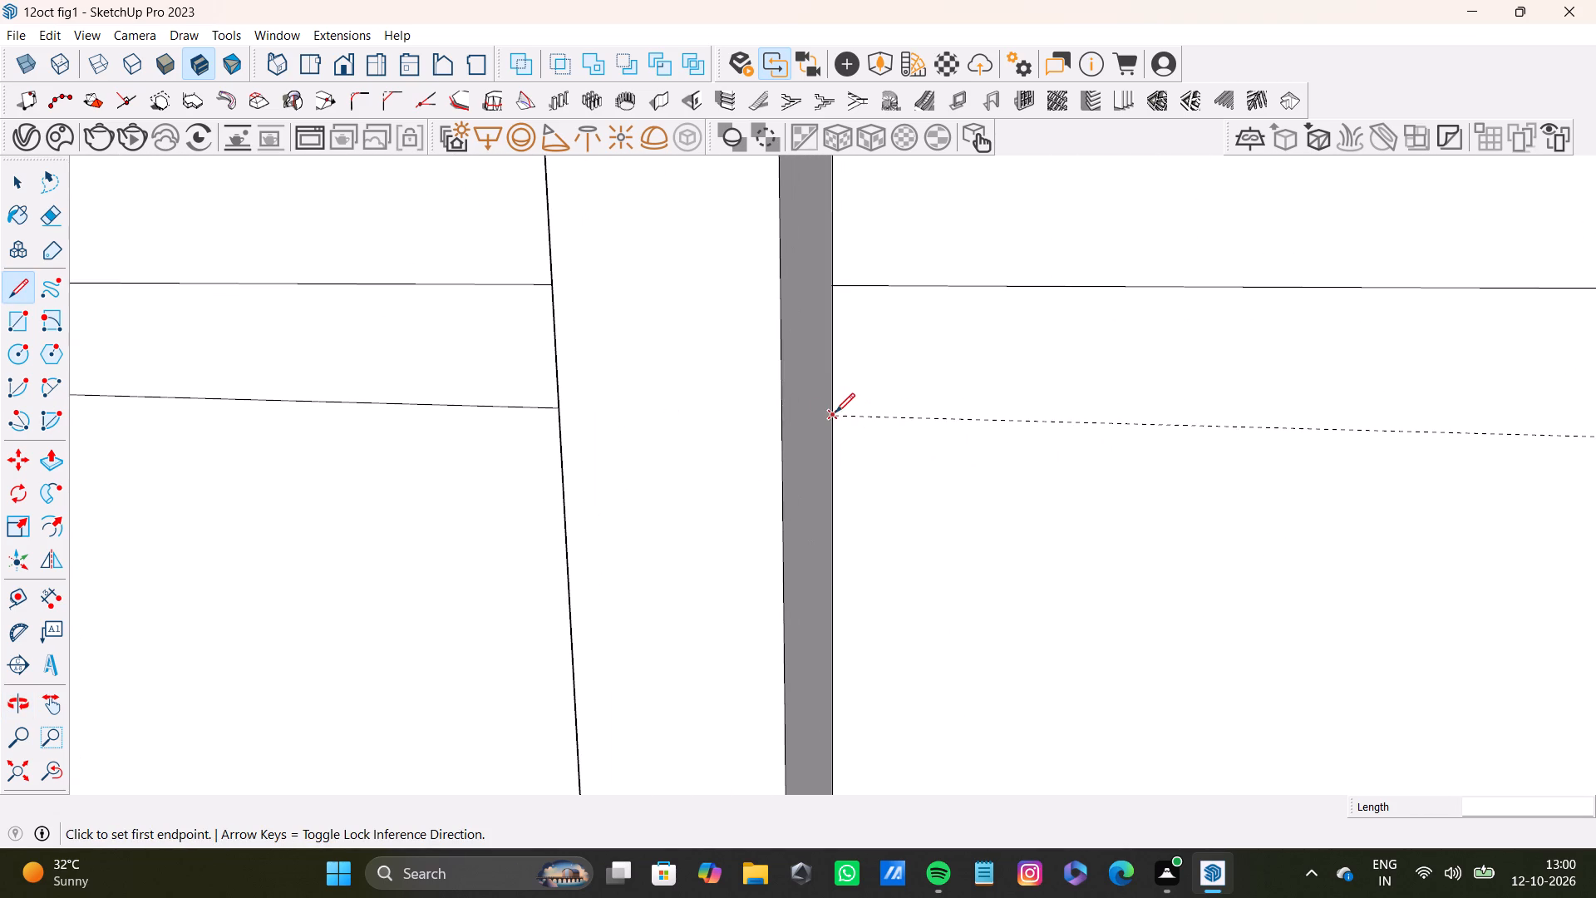
pyautogui.click(835, 412)
pyautogui.scroll(-4, 1499, 439)
pyautogui.keyDown('shift'); pyautogui.moveTo(1470, 441); pyautogui.dragTo(842, 431, button='middle'); pyautogui.keyUp('shift')
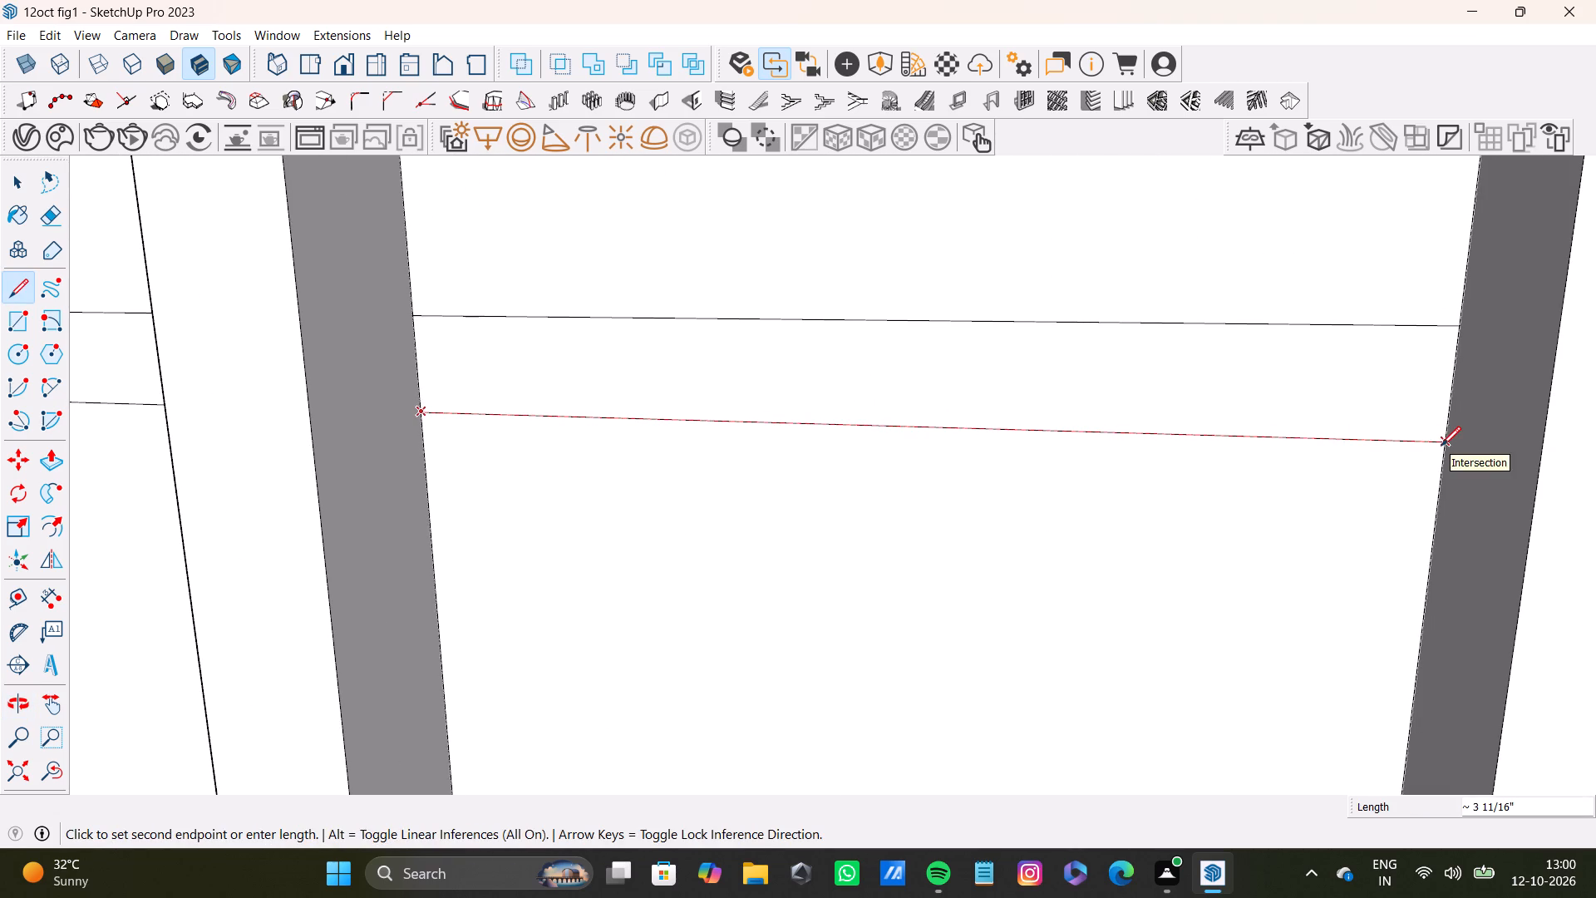
pyautogui.click(1441, 446)
# Draw the lower band edge along the guide in the seventh bay, from one strip's edge to the next.
pyautogui.keyDown('shift'); pyautogui.scroll(-9, 1214, 465); pyautogui.keyUp('shift')
pyautogui.keyDown('shift'); pyautogui.moveTo(1298, 502); pyautogui.dragTo(683, 491, button='middle'); pyautogui.keyUp('shift')
pyautogui.scroll(7, 769, 484)
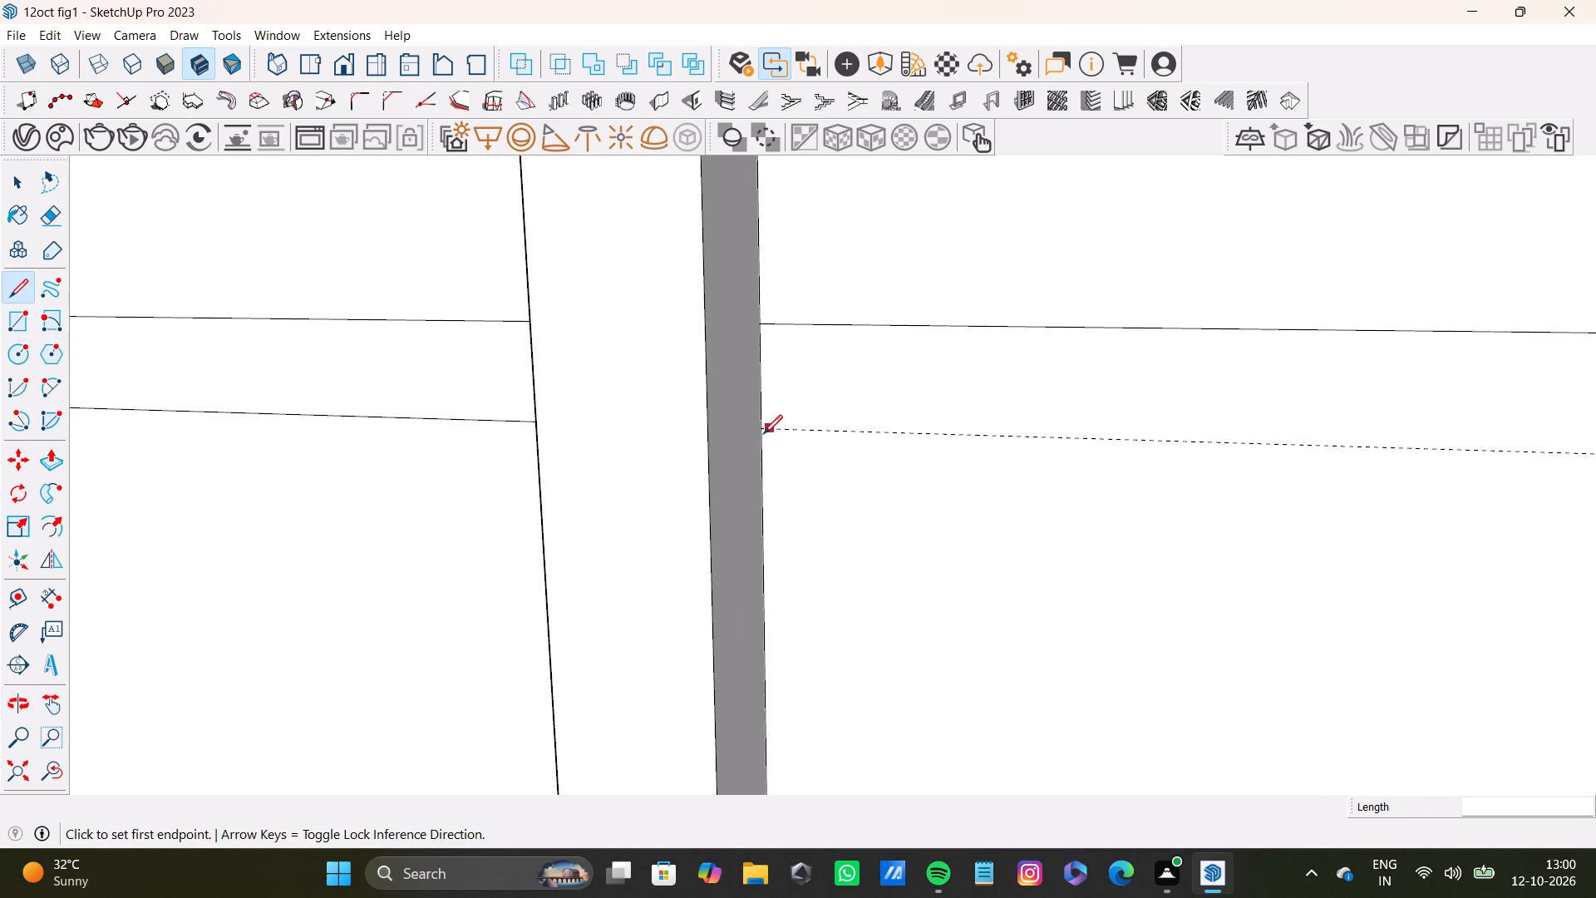
pyautogui.click(766, 426)
pyautogui.keyDown('shift'); pyautogui.scroll(-3, 1398, 441); pyautogui.keyUp('shift')
pyautogui.keyDown('shift'); pyautogui.moveTo(1584, 468); pyautogui.dragTo(890, 457, button='middle'); pyautogui.keyUp('shift')
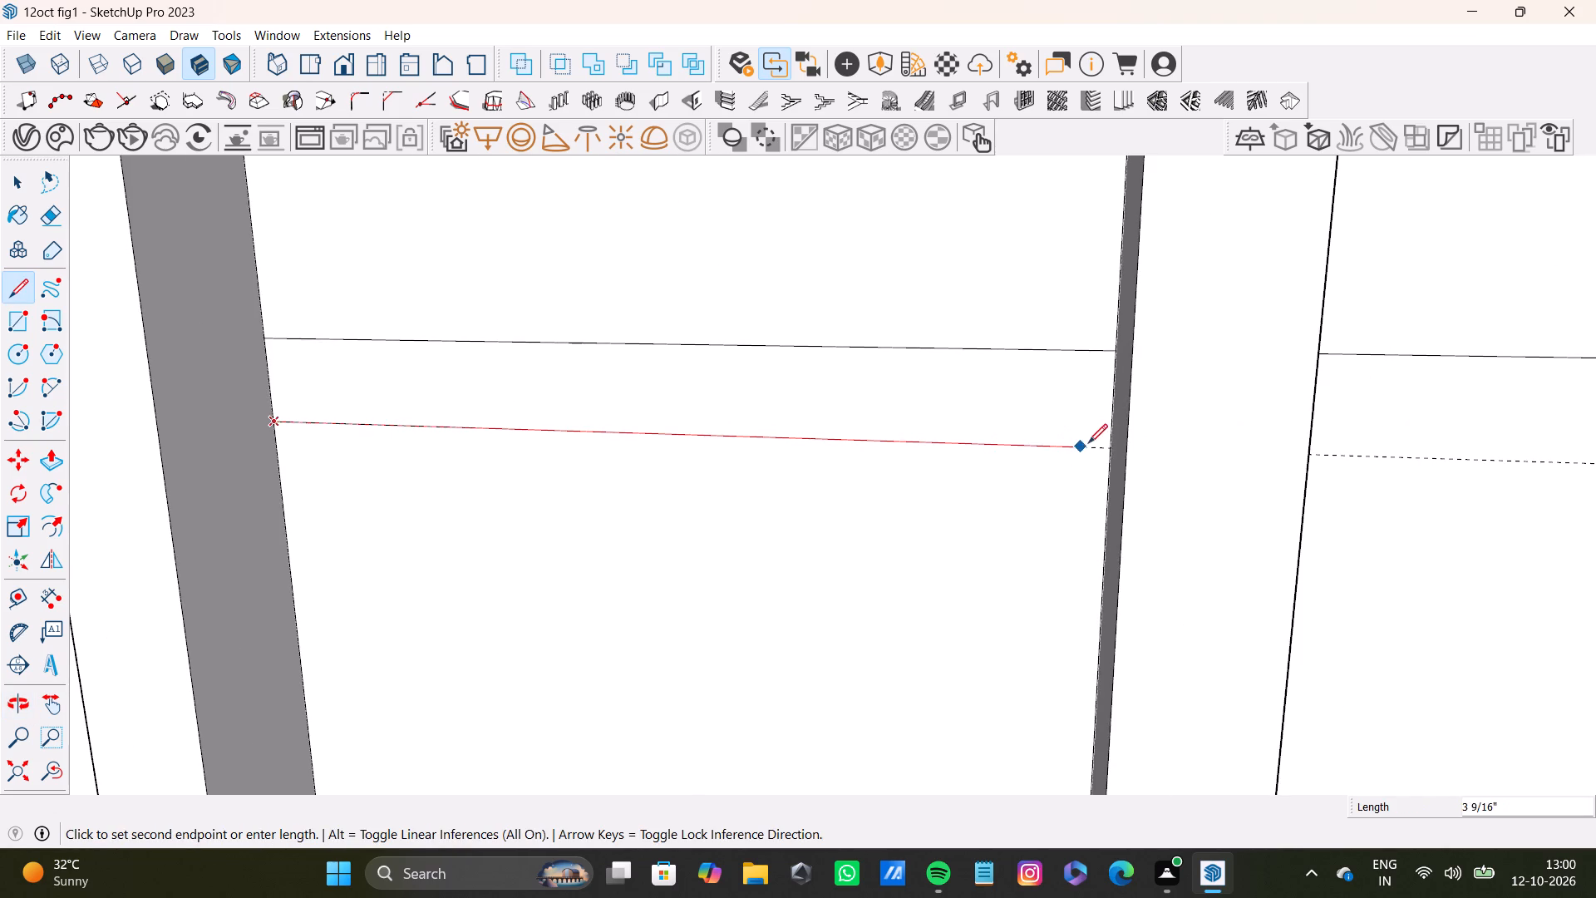
pyautogui.click(1121, 447)
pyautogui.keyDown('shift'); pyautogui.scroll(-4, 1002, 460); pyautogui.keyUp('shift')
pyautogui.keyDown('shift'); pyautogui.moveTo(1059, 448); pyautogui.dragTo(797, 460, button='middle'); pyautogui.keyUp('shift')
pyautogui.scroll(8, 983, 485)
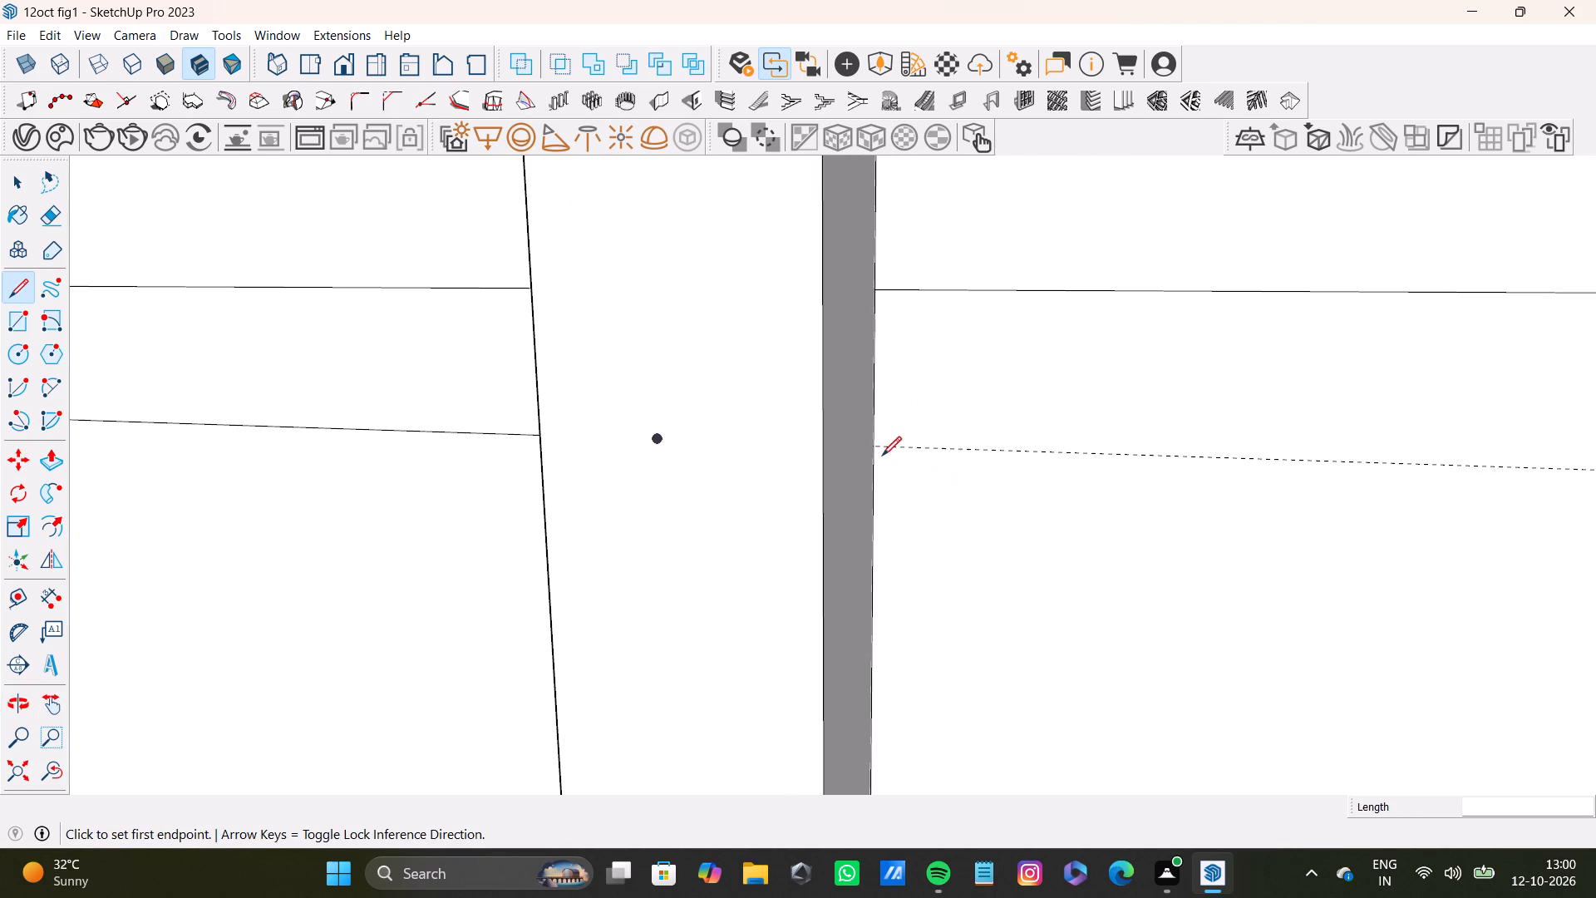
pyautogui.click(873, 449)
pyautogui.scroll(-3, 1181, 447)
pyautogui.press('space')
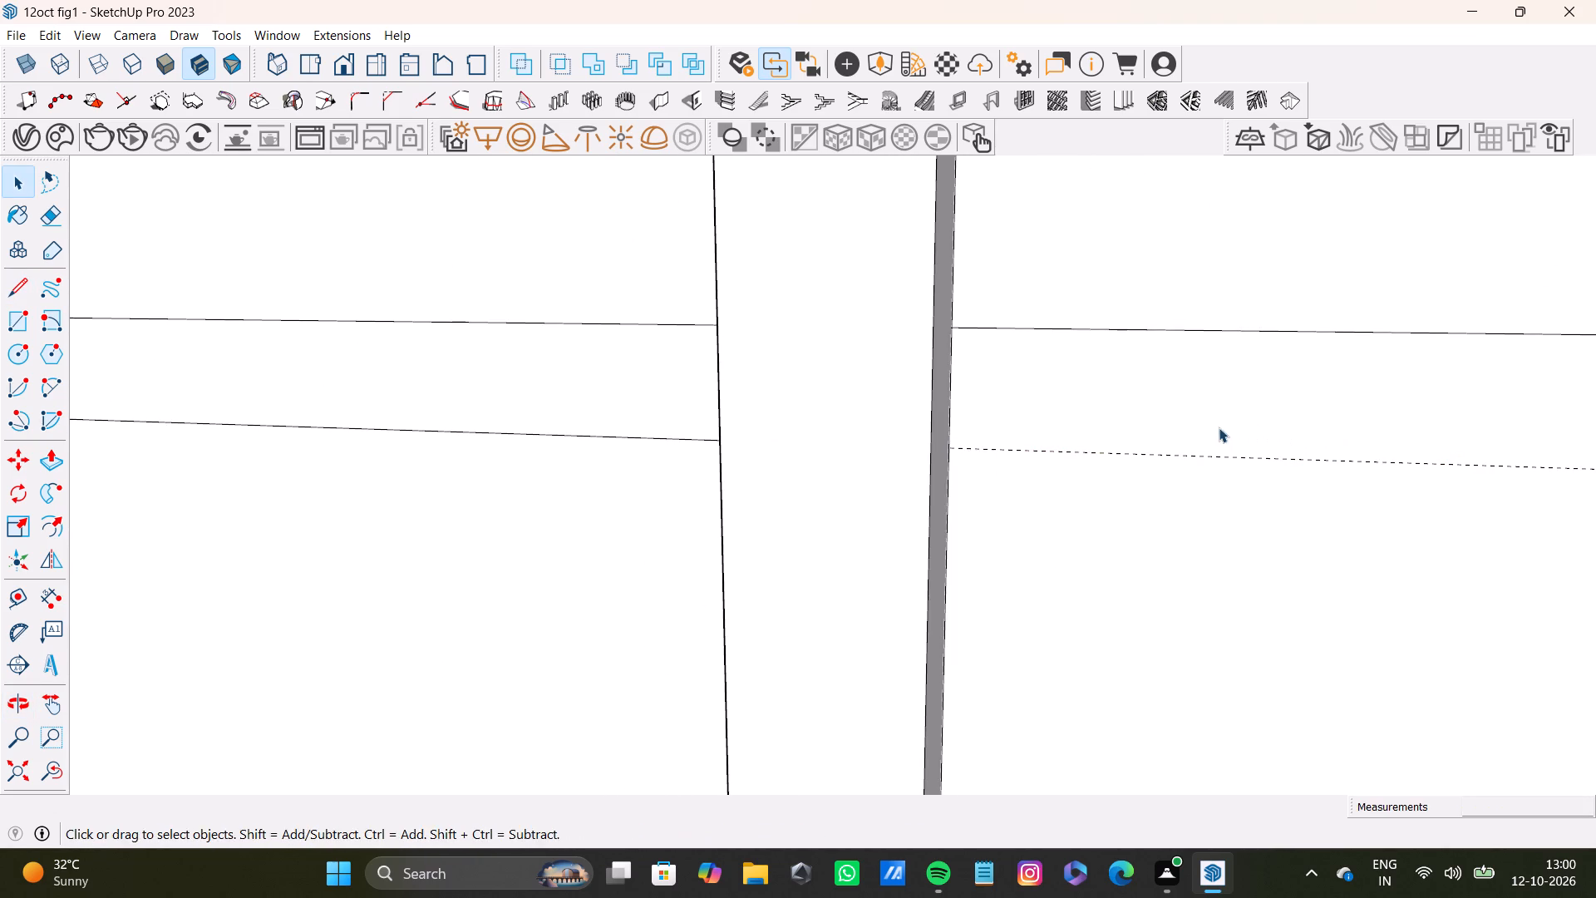
# Draw a line about 3 11/16" along the lower guide in the eighth bay, from strip to strip.
pyautogui.press('l')
pyautogui.scroll(-3, 1111, 548)
pyautogui.keyDown('shift'); pyautogui.moveTo(1200, 565); pyautogui.dragTo(1015, 570, button='middle'); pyautogui.keyUp('shift')
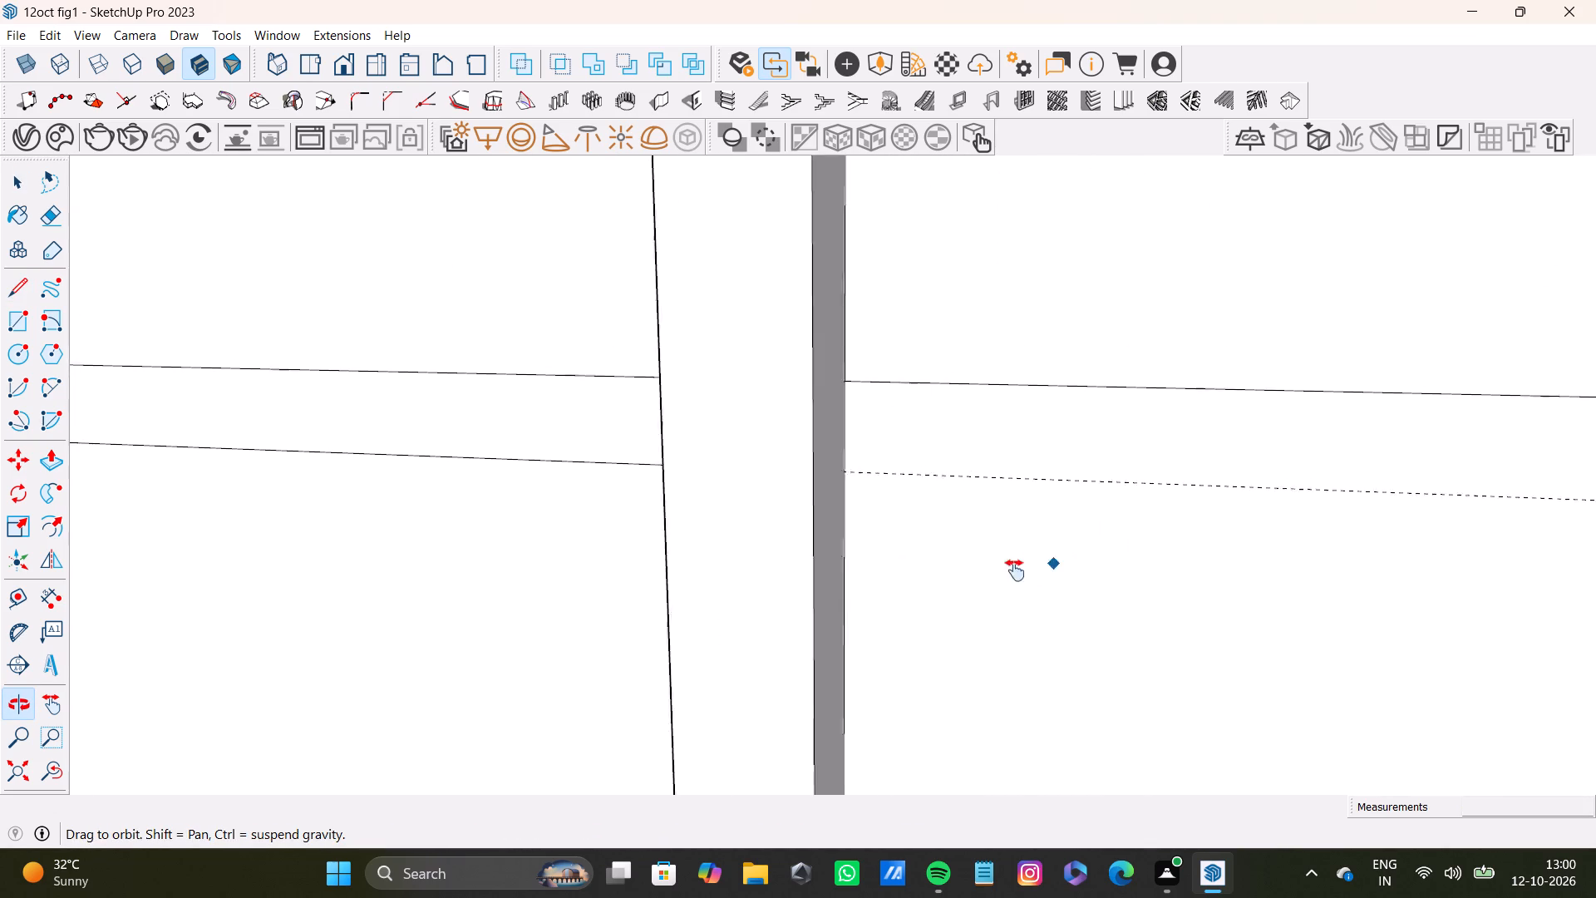
pyautogui.keyDown('shift'); pyautogui.moveTo(1015, 570); pyautogui.dragTo(846, 514, button='middle'); pyautogui.keyUp('shift')
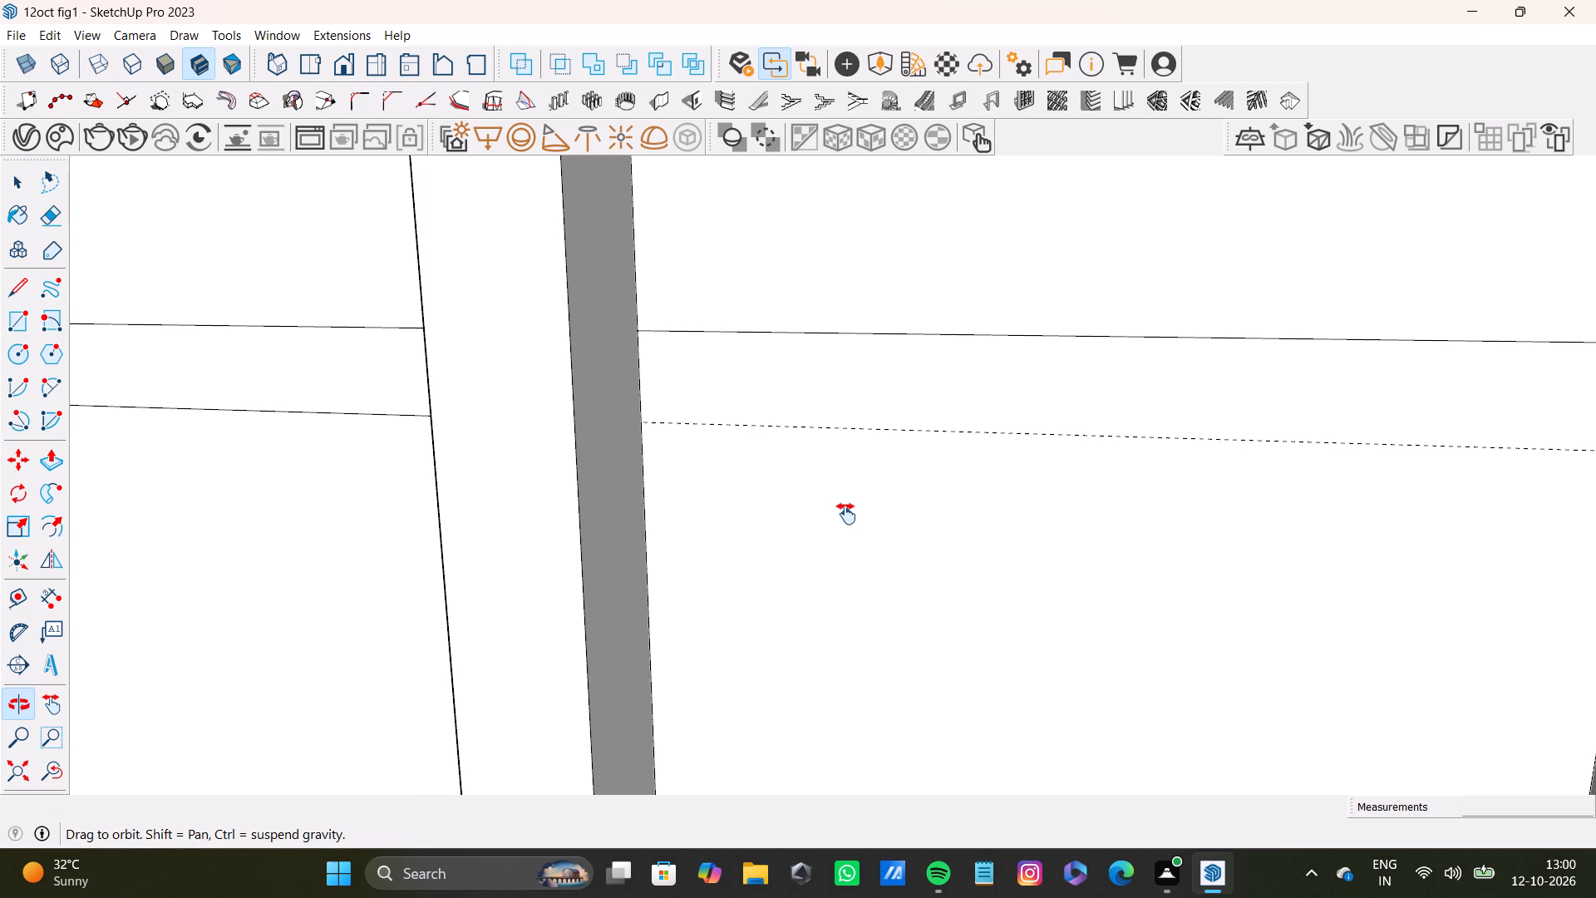
pyautogui.keyDown('shift'); pyautogui.moveTo(846, 514); pyautogui.dragTo(835, 518, button='middle'); pyautogui.keyUp('shift')
pyautogui.scroll(3, 904, 532)
pyautogui.click(532, 389)
pyautogui.scroll(-3, 1337, 454)
pyautogui.keyDown('shift'); pyautogui.moveTo(1475, 441); pyautogui.dragTo(741, 430, button='middle'); pyautogui.keyUp('shift')
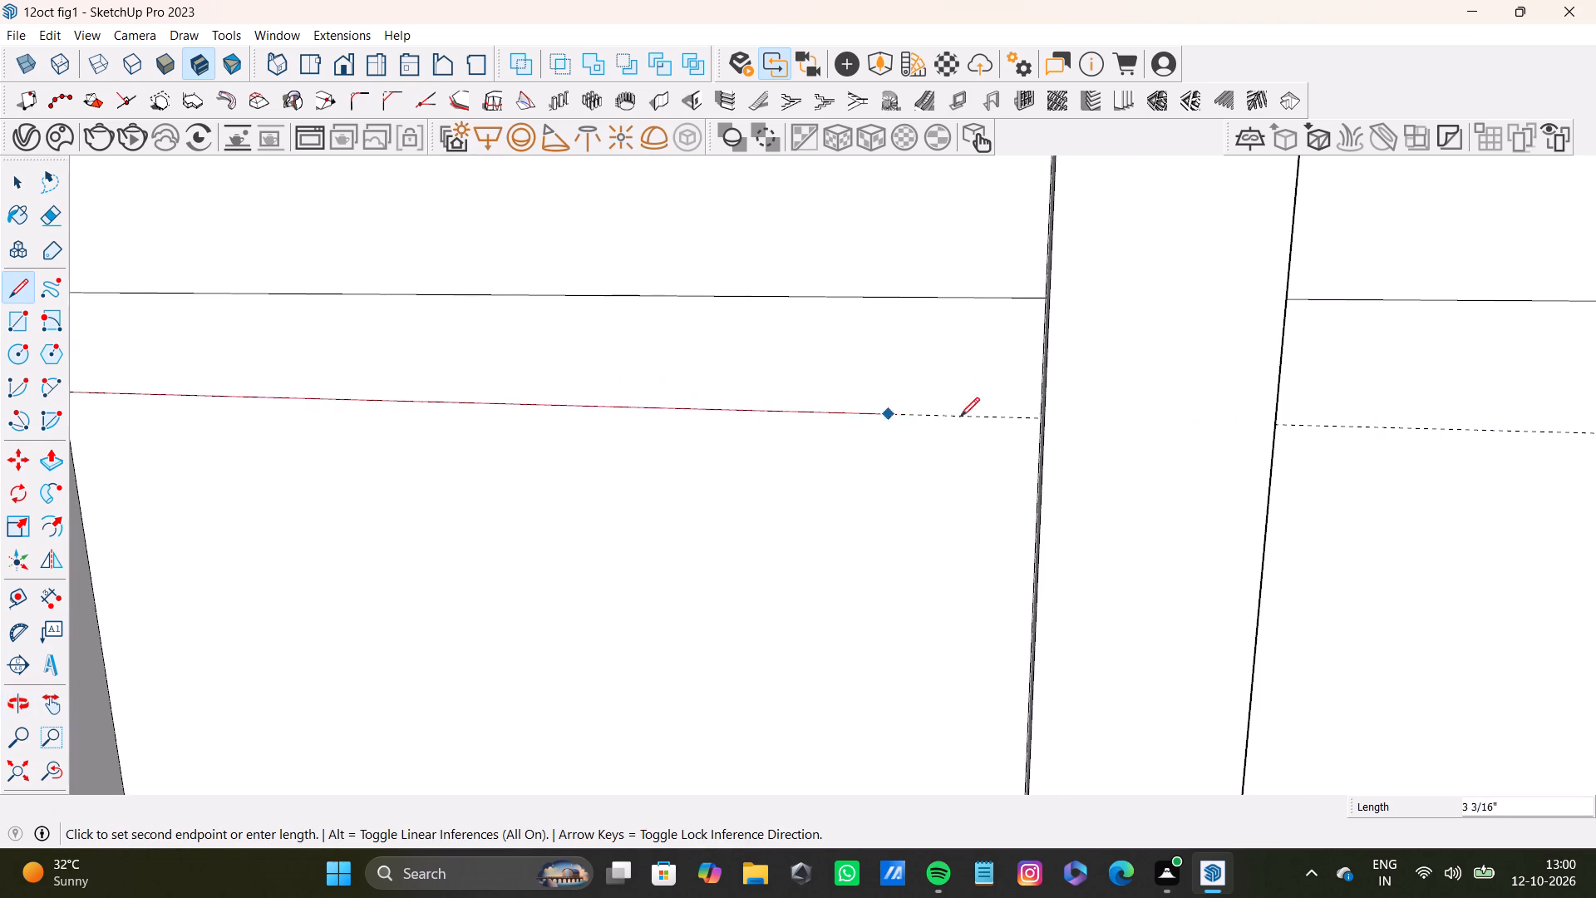
pyautogui.scroll(4, 1002, 434)
pyautogui.moveTo(1003, 434); pyautogui.dragTo(1058, 415, button='middle')
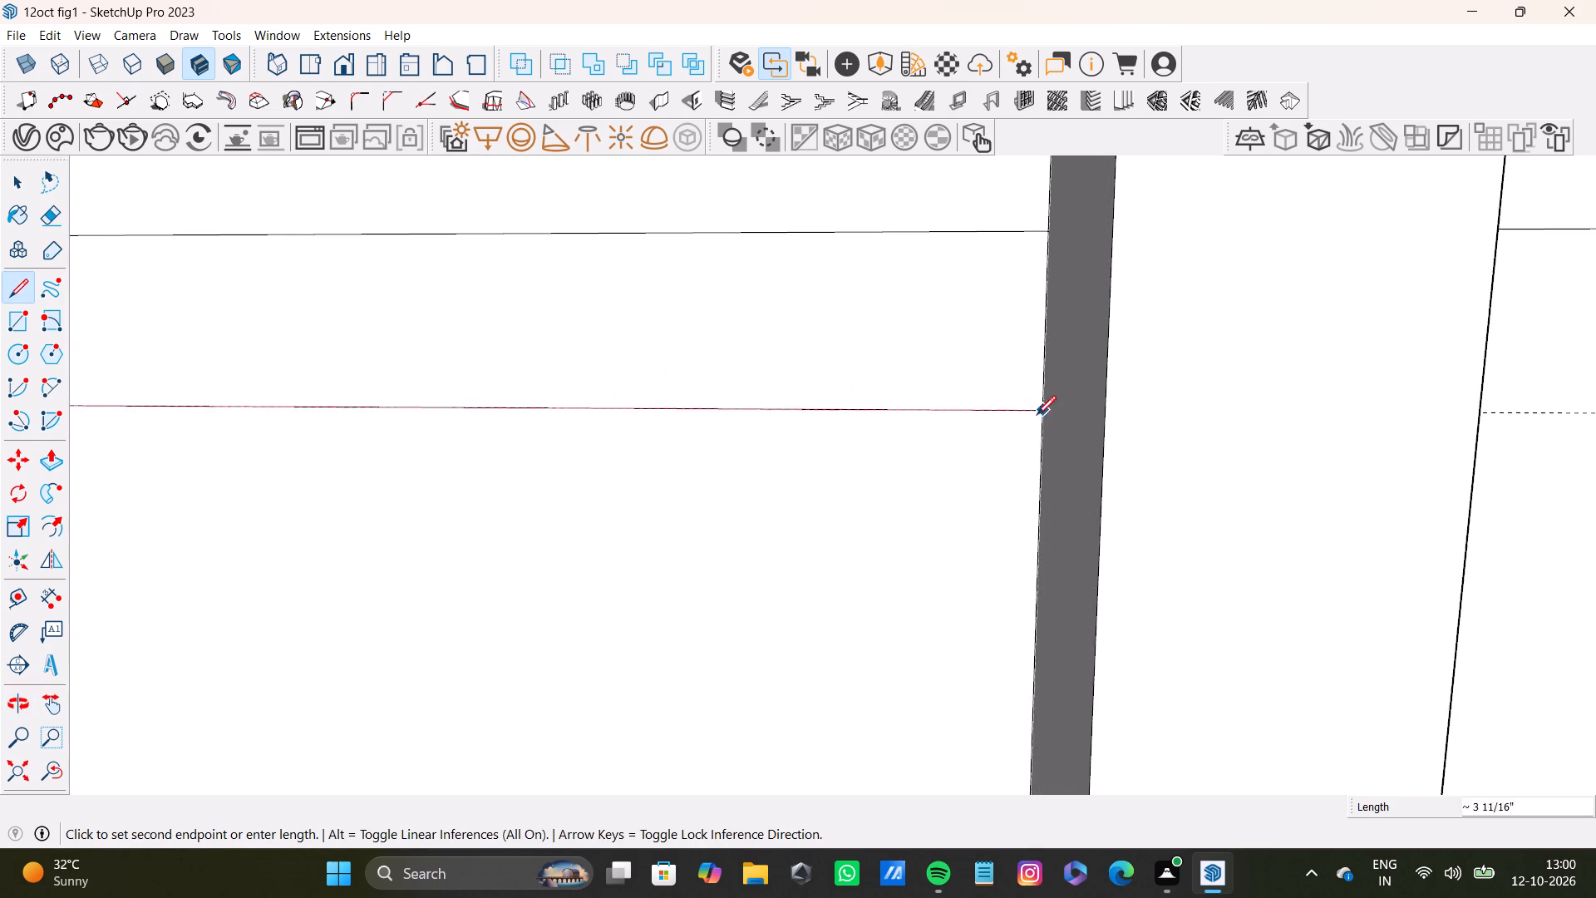
pyautogui.scroll(3, 1035, 415)
pyautogui.click(1056, 408)
# Draw the lower band edge along the guide in the ninth and last bay, ending at the final strip.
pyautogui.scroll(-16, 990, 429)
pyautogui.moveTo(1401, 548); pyautogui.dragTo(1056, 549, button='middle')
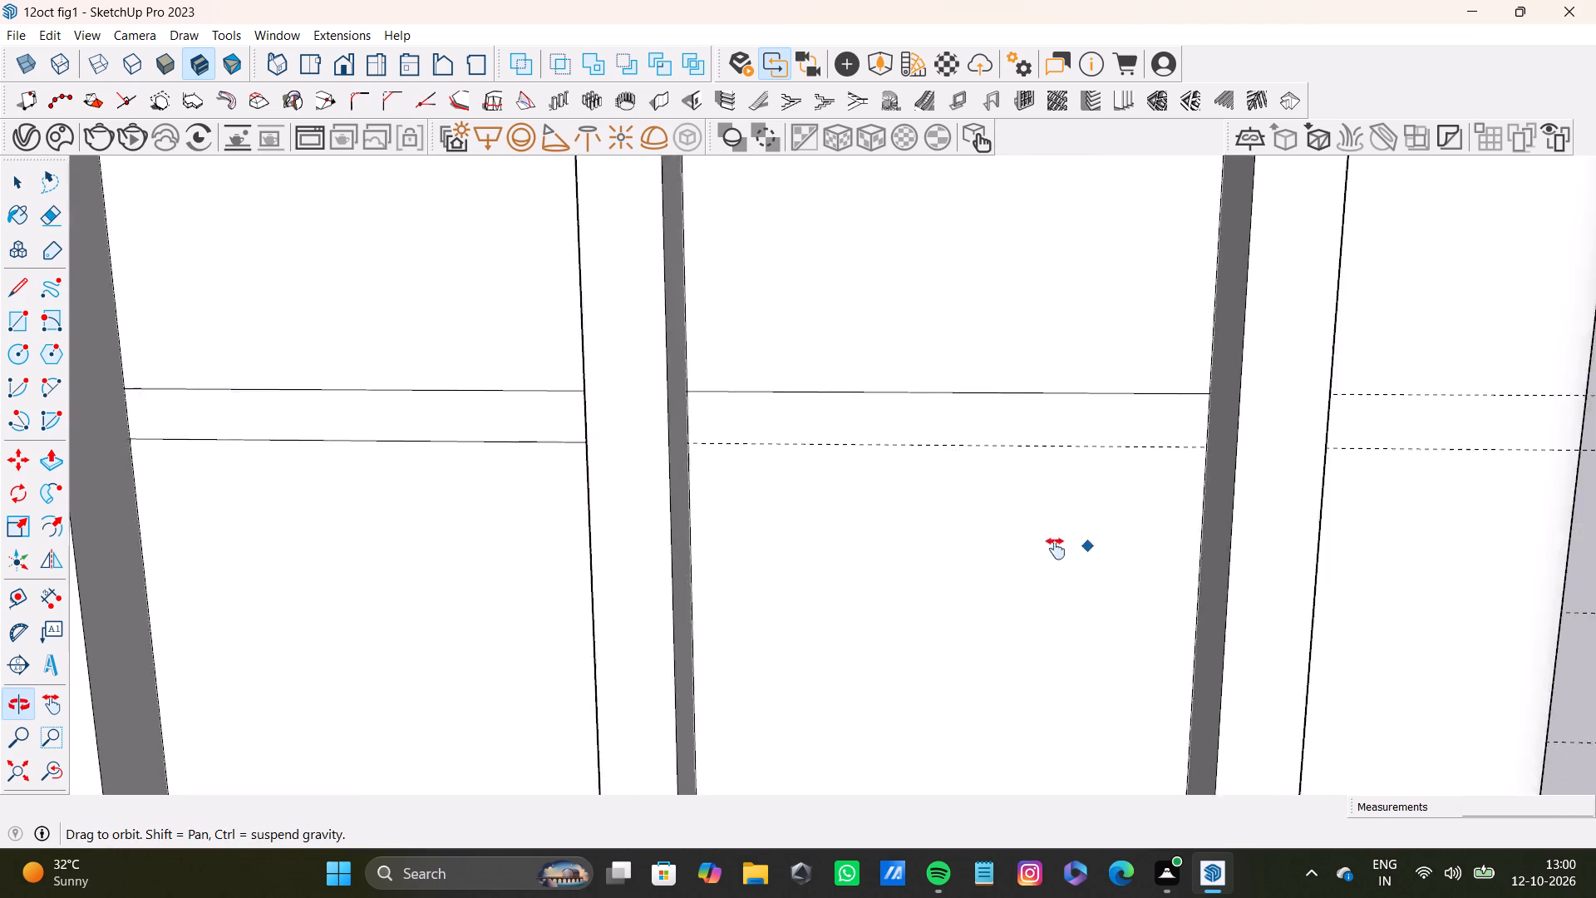
pyautogui.moveTo(1056, 549); pyautogui.dragTo(798, 535, button='middle')
pyautogui.scroll(4, 764, 460)
pyautogui.click(671, 427)
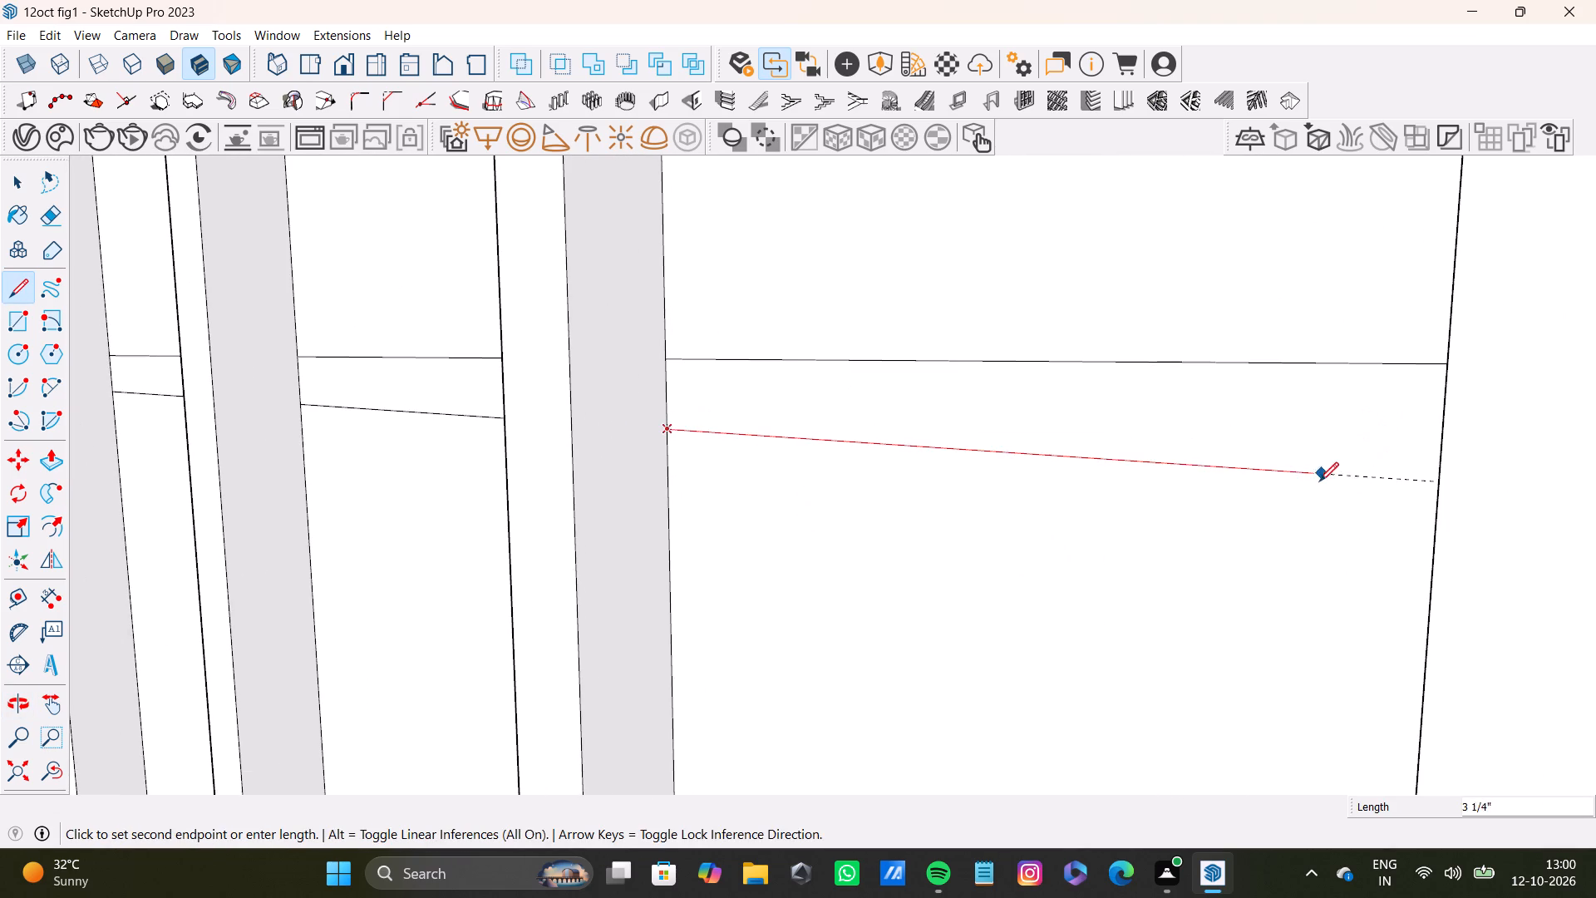
pyautogui.moveTo(1319, 481); pyautogui.dragTo(1436, 474, button='middle')
pyautogui.scroll(2, 1456, 461)
pyautogui.click(1475, 462)
pyautogui.scroll(-14, 1254, 486)
pyautogui.press('space')
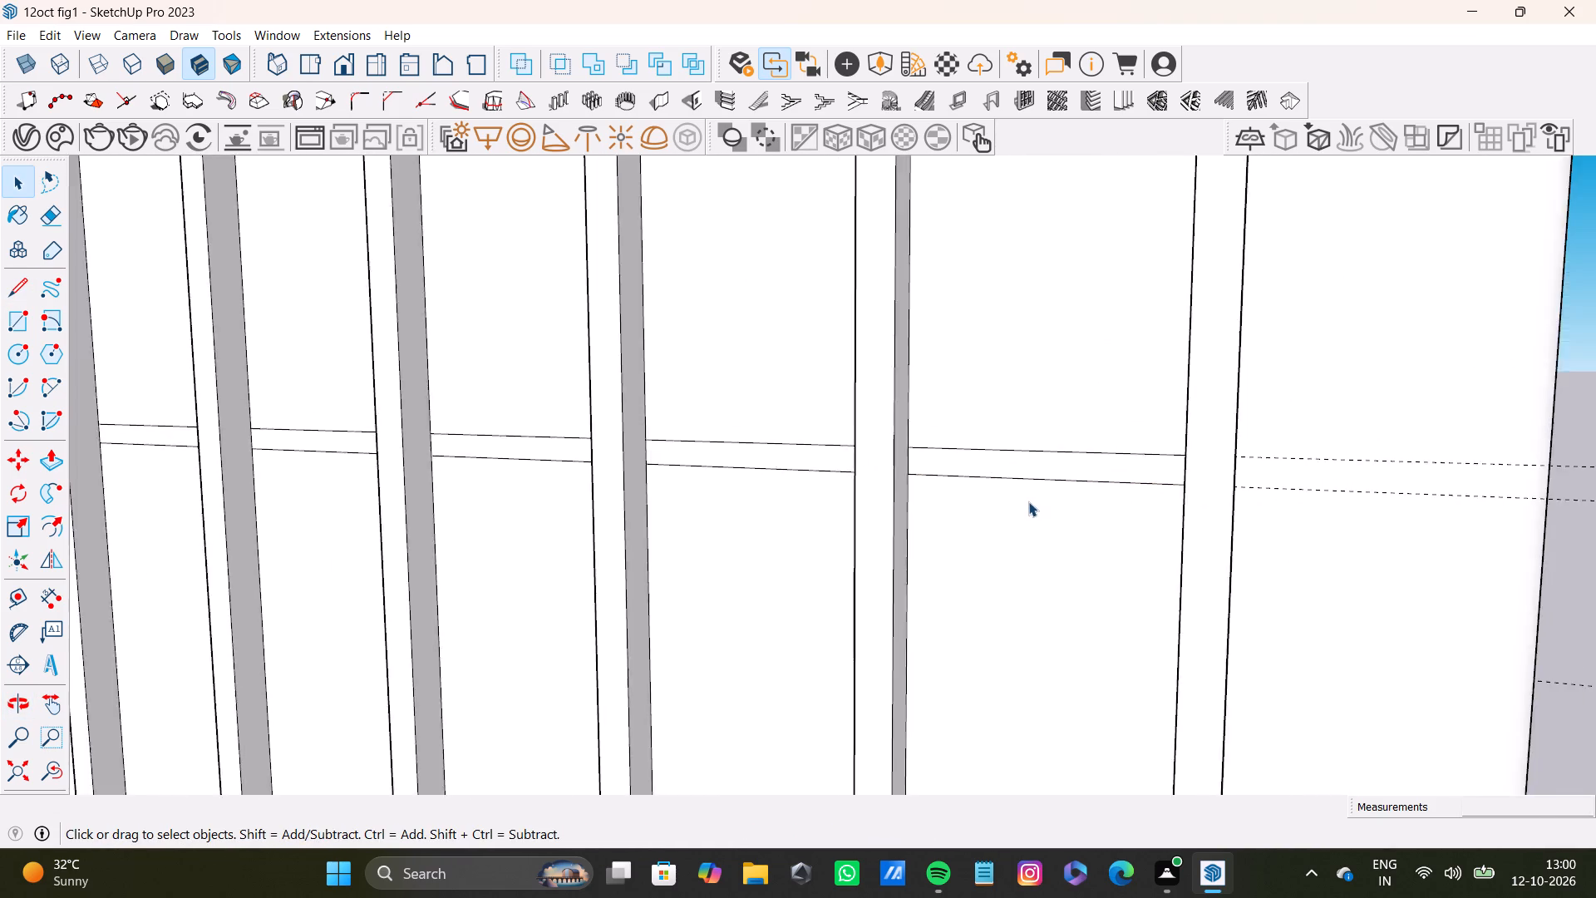
# Push/Pull the horizontal band face in the second box's first bay outward until flush with the vertical strips' front faces.
pyautogui.scroll(-14, 1028, 501)
pyautogui.keyDown('shift'); pyautogui.moveTo(995, 521); pyautogui.dragTo(1260, 477, button='middle'); pyautogui.keyUp('shift')
pyautogui.scroll(14, 660, 411)
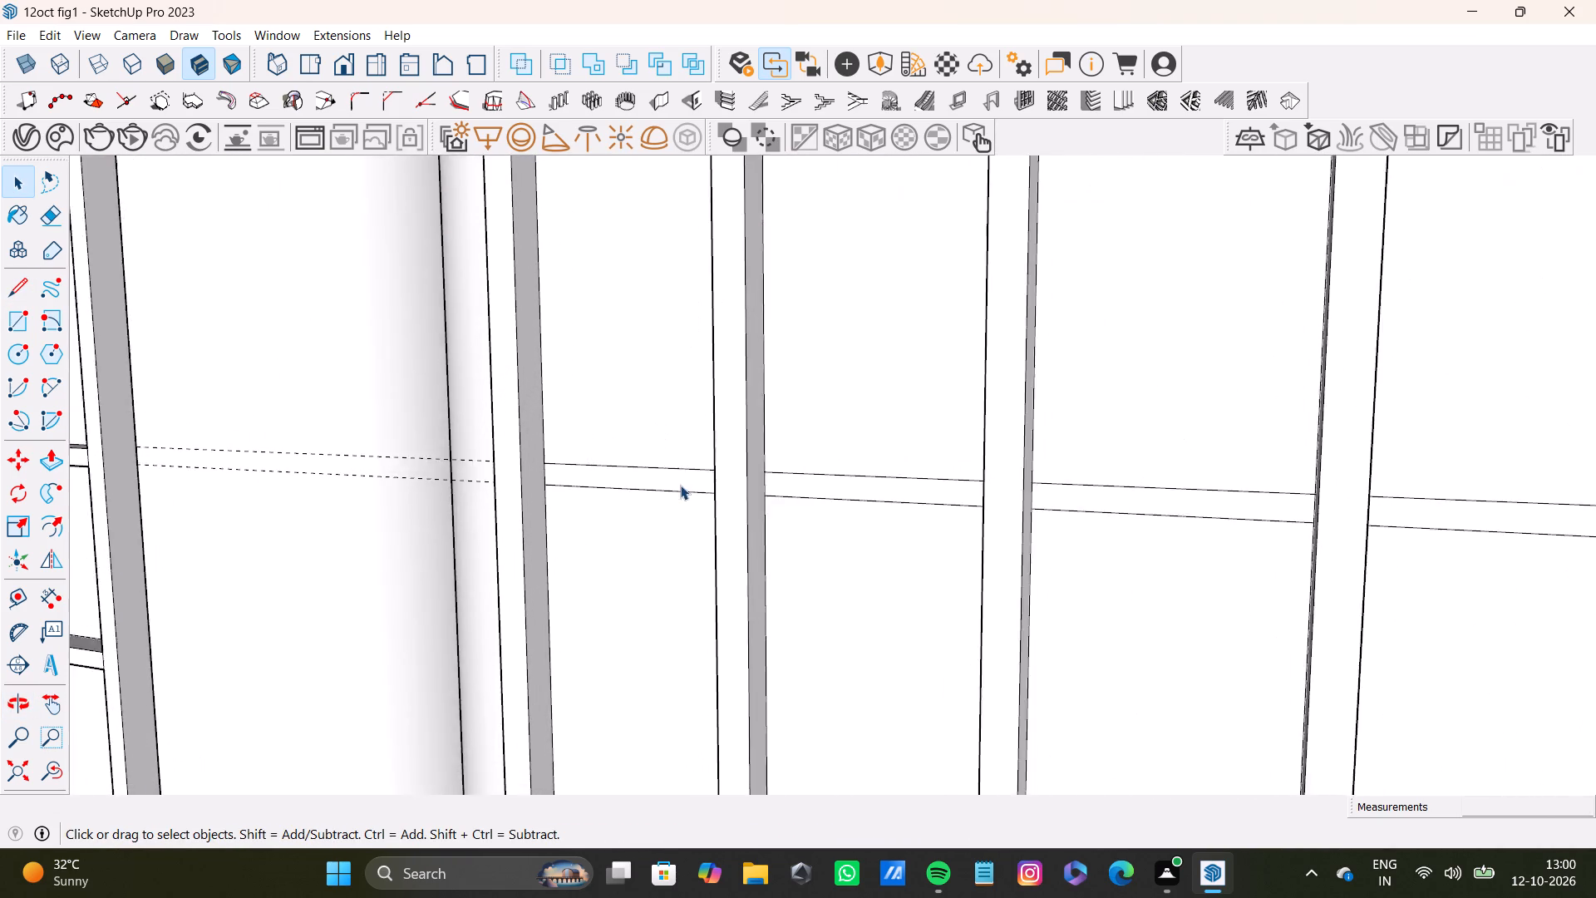
pyautogui.scroll(3, 680, 485)
pyautogui.click(686, 484)
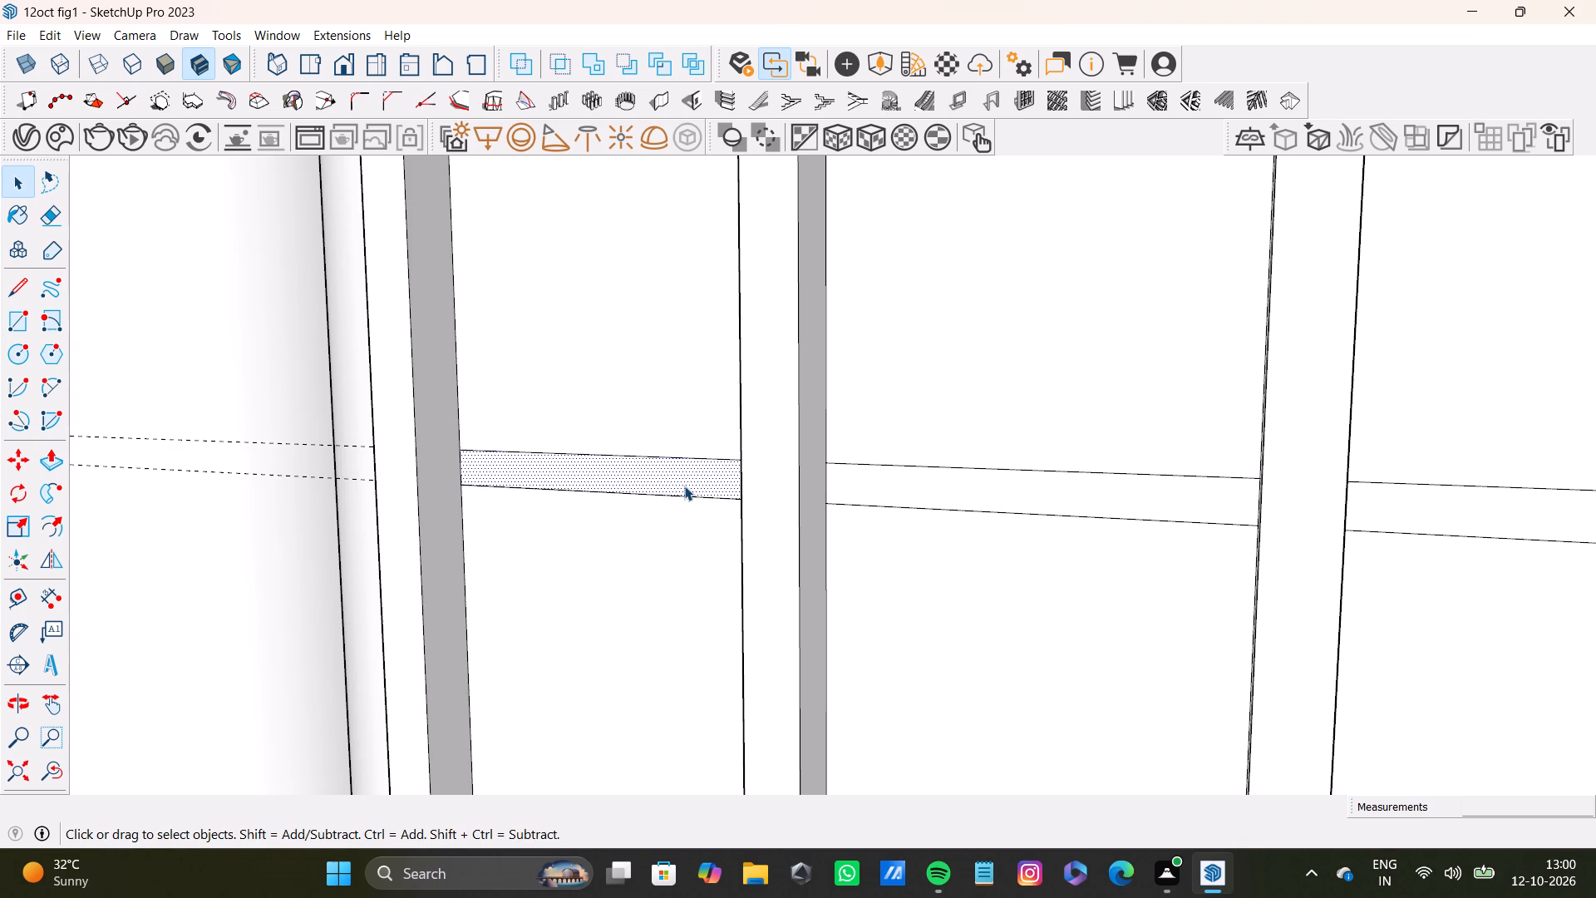
pyautogui.press('p')
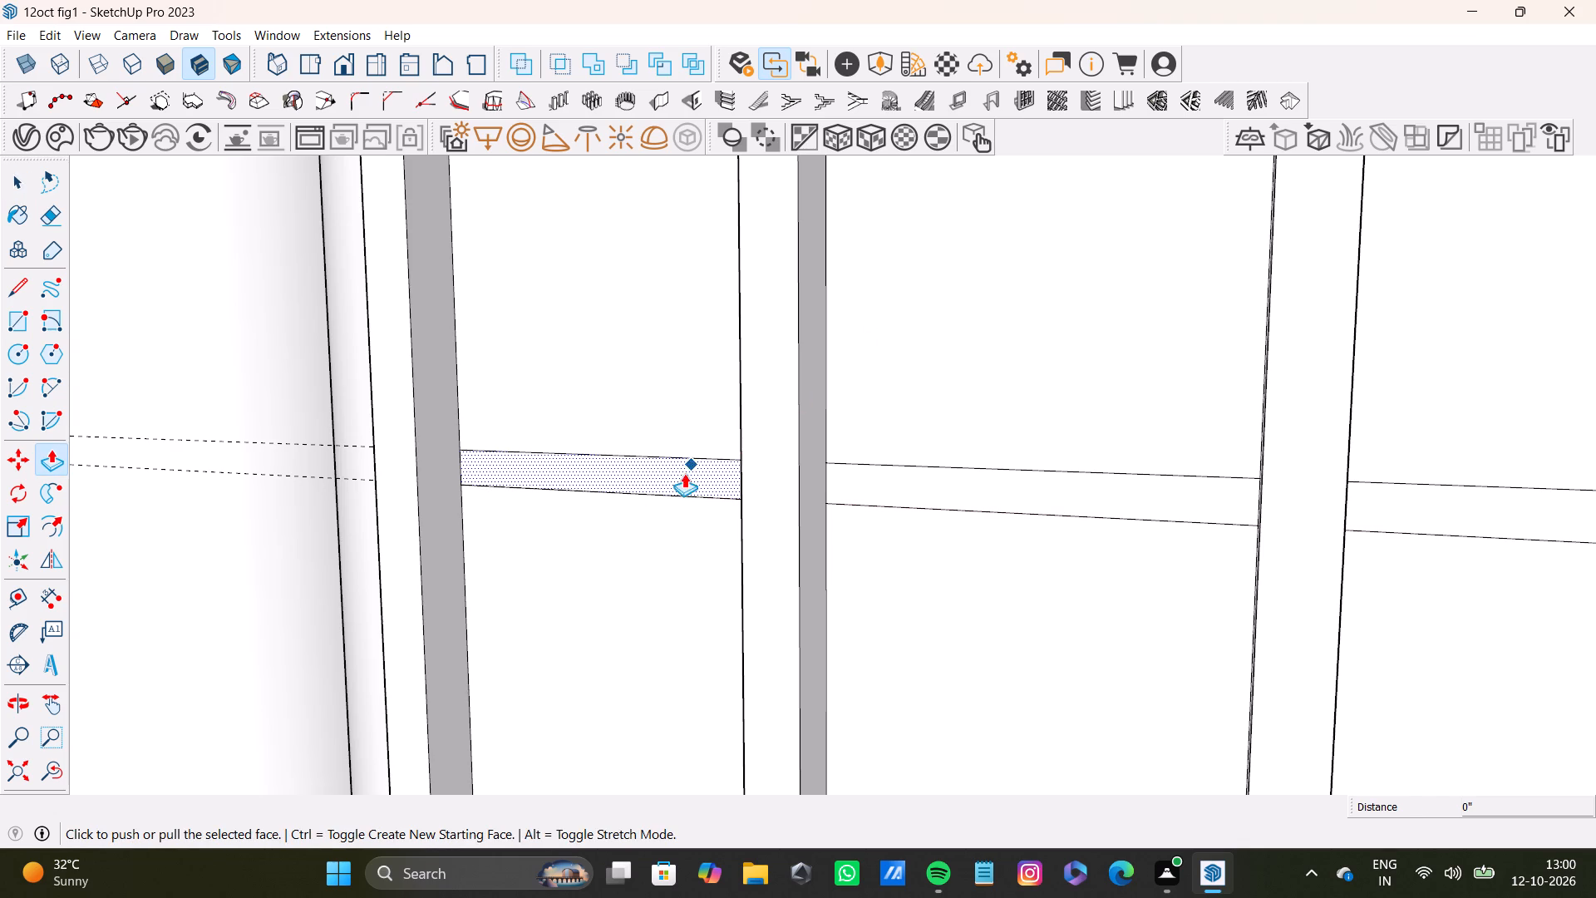
pyautogui.moveTo(501, 476); pyautogui.dragTo(431, 471)
# Push/Pull the band face in the second bay outward until flush with the neighbouring strips' front faces.
pyautogui.scroll(-4, 788, 551)
pyautogui.moveTo(864, 550); pyautogui.dragTo(752, 539, button='middle')
pyautogui.scroll(5, 764, 524)
pyautogui.press('space')
pyautogui.click(819, 494)
pyautogui.press('p')
pyautogui.moveTo(819, 493); pyautogui.dragTo(752, 496)
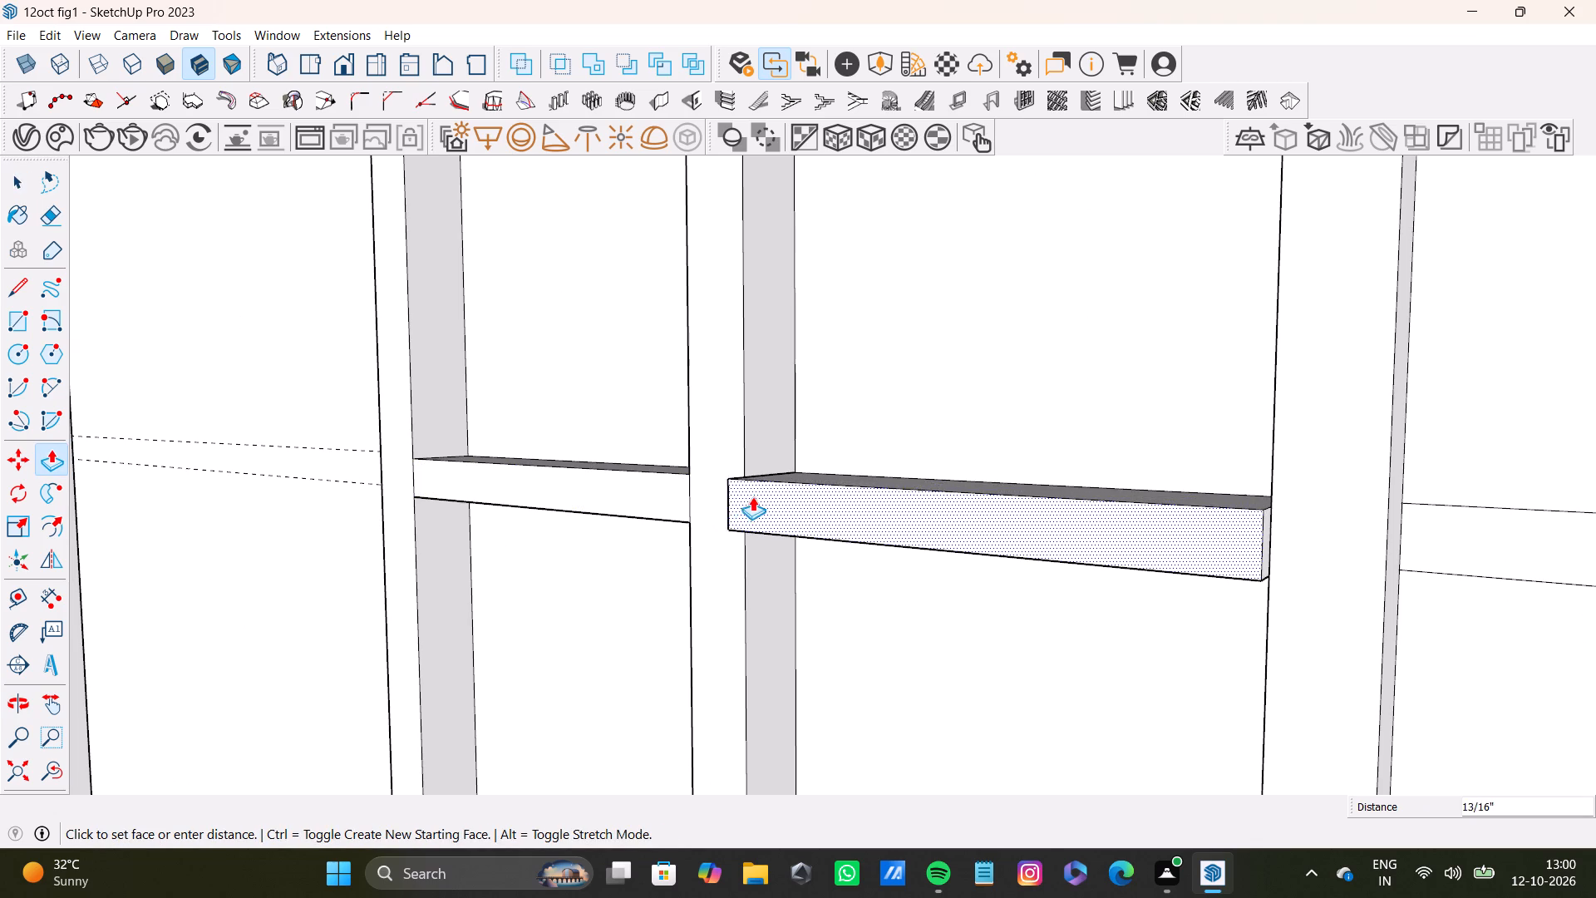
pyautogui.moveTo(752, 496); pyautogui.dragTo(745, 458)
# Extrude the band face in the third bay 5/8" outward, flush with the strips' front faces.
pyautogui.scroll(-7, 751, 479)
pyautogui.keyDown('shift'); pyautogui.moveTo(967, 501); pyautogui.dragTo(615, 484, button='middle'); pyautogui.keyUp('shift')
pyautogui.scroll(4, 731, 487)
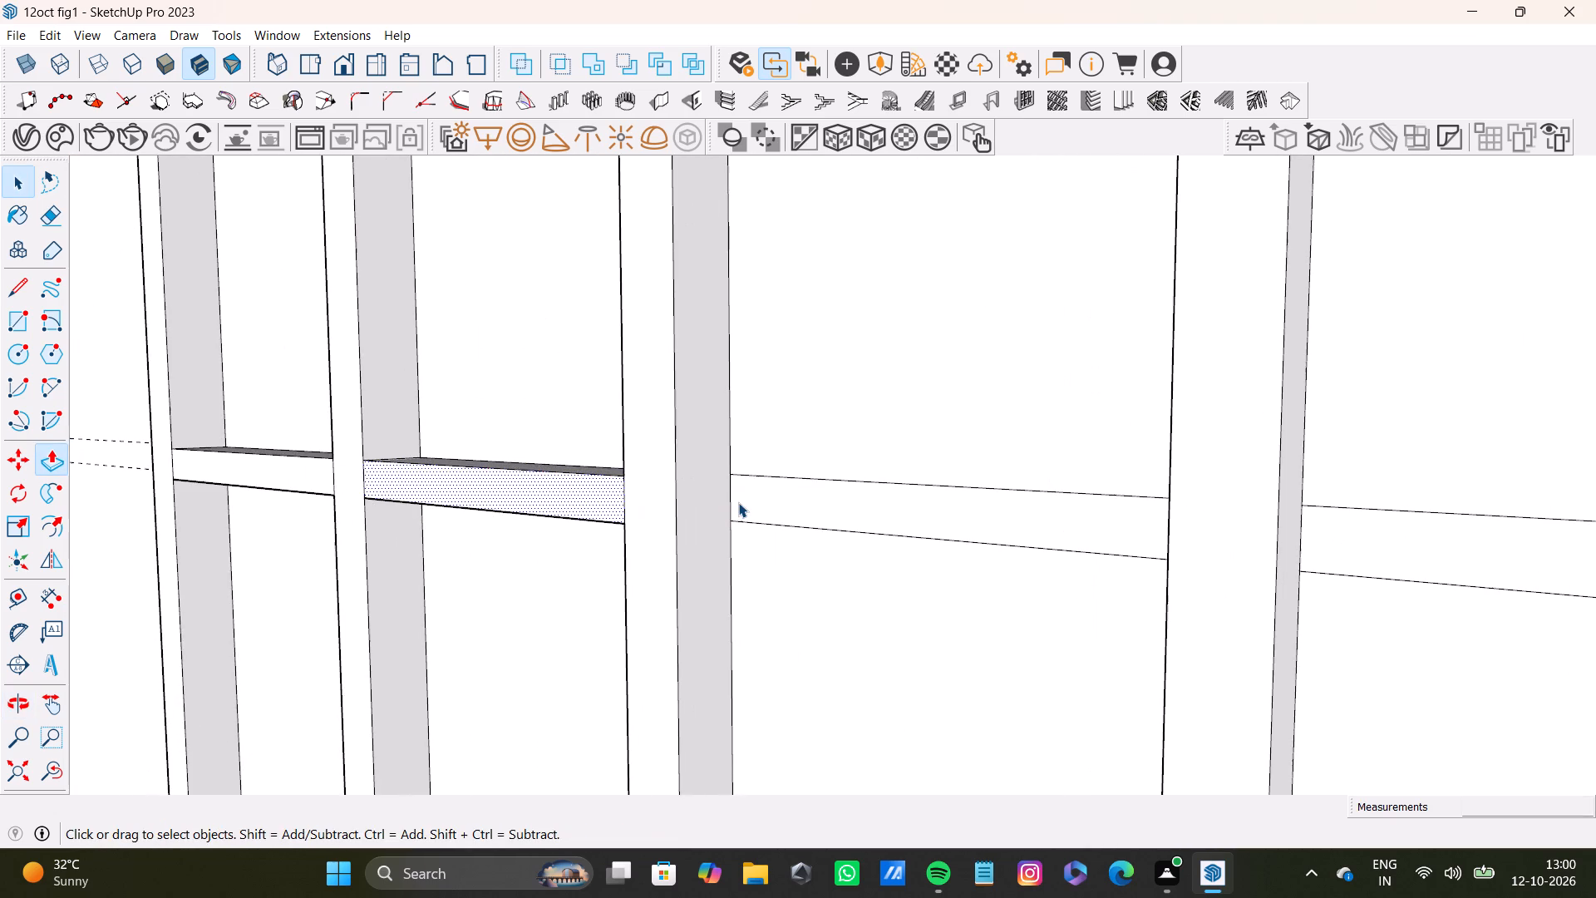
pyautogui.press('space')
pyautogui.click(739, 502)
pyautogui.press('p')
pyautogui.moveTo(740, 499); pyautogui.dragTo(678, 491)
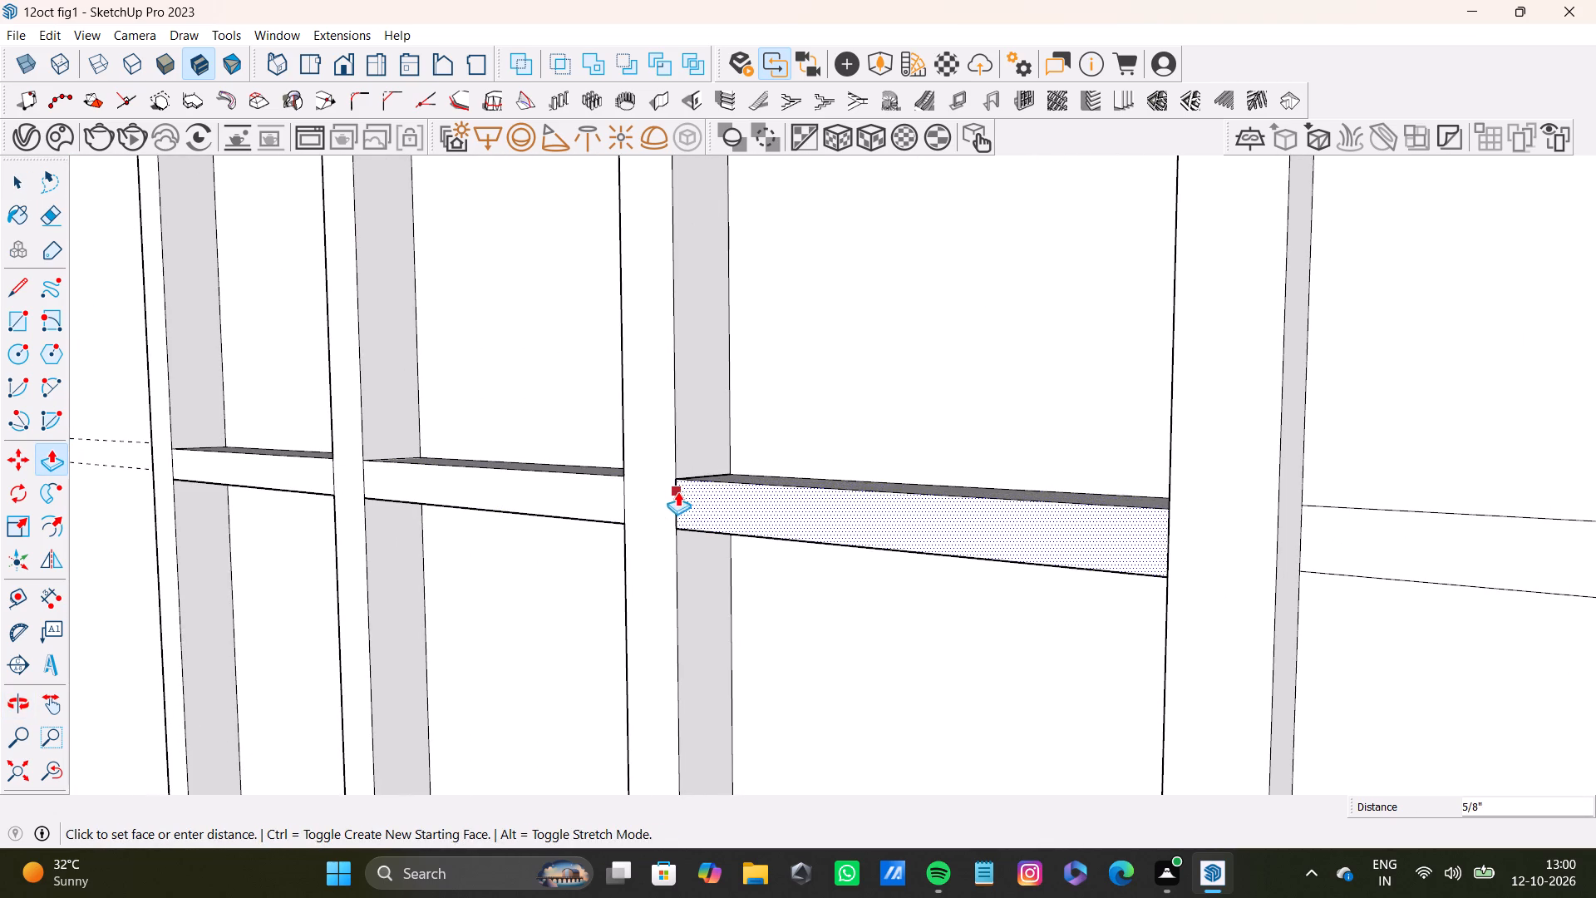
# Push/Pull the band face in the fourth bay outward to the strips' front faces.
pyautogui.scroll(-4, 752, 525)
pyautogui.keyDown('shift'); pyautogui.moveTo(1098, 544); pyautogui.dragTo(643, 442, button='middle'); pyautogui.keyUp('shift')
pyautogui.keyDown('shift'); pyautogui.scroll(-1, 643, 442); pyautogui.keyUp('shift')
pyautogui.press('space')
pyautogui.scroll(4, 756, 429)
pyautogui.click(753, 429)
pyautogui.press('p')
pyautogui.moveTo(753, 429); pyautogui.dragTo(749, 429)
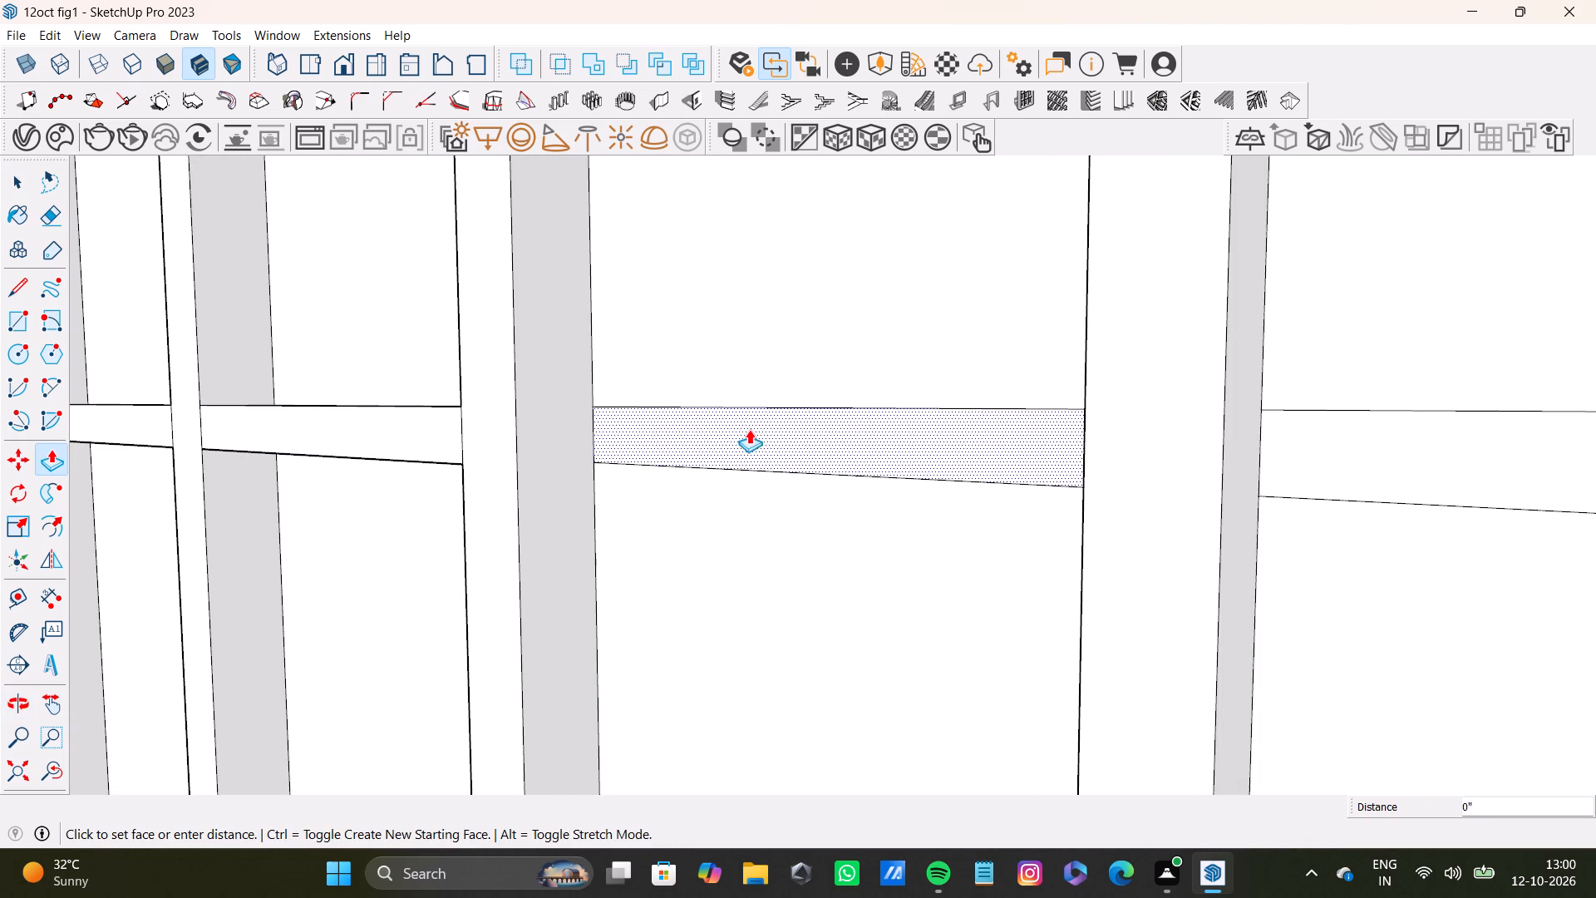
pyautogui.moveTo(749, 429); pyautogui.dragTo(515, 348)
# Push/Pull the band face in the fifth bay outward until it is flush with the adjacent strips' front faces.
pyautogui.scroll(-9, 603, 372)
pyautogui.keyDown('shift'); pyautogui.moveTo(899, 412); pyautogui.dragTo(806, 371, button='middle'); pyautogui.keyUp('shift')
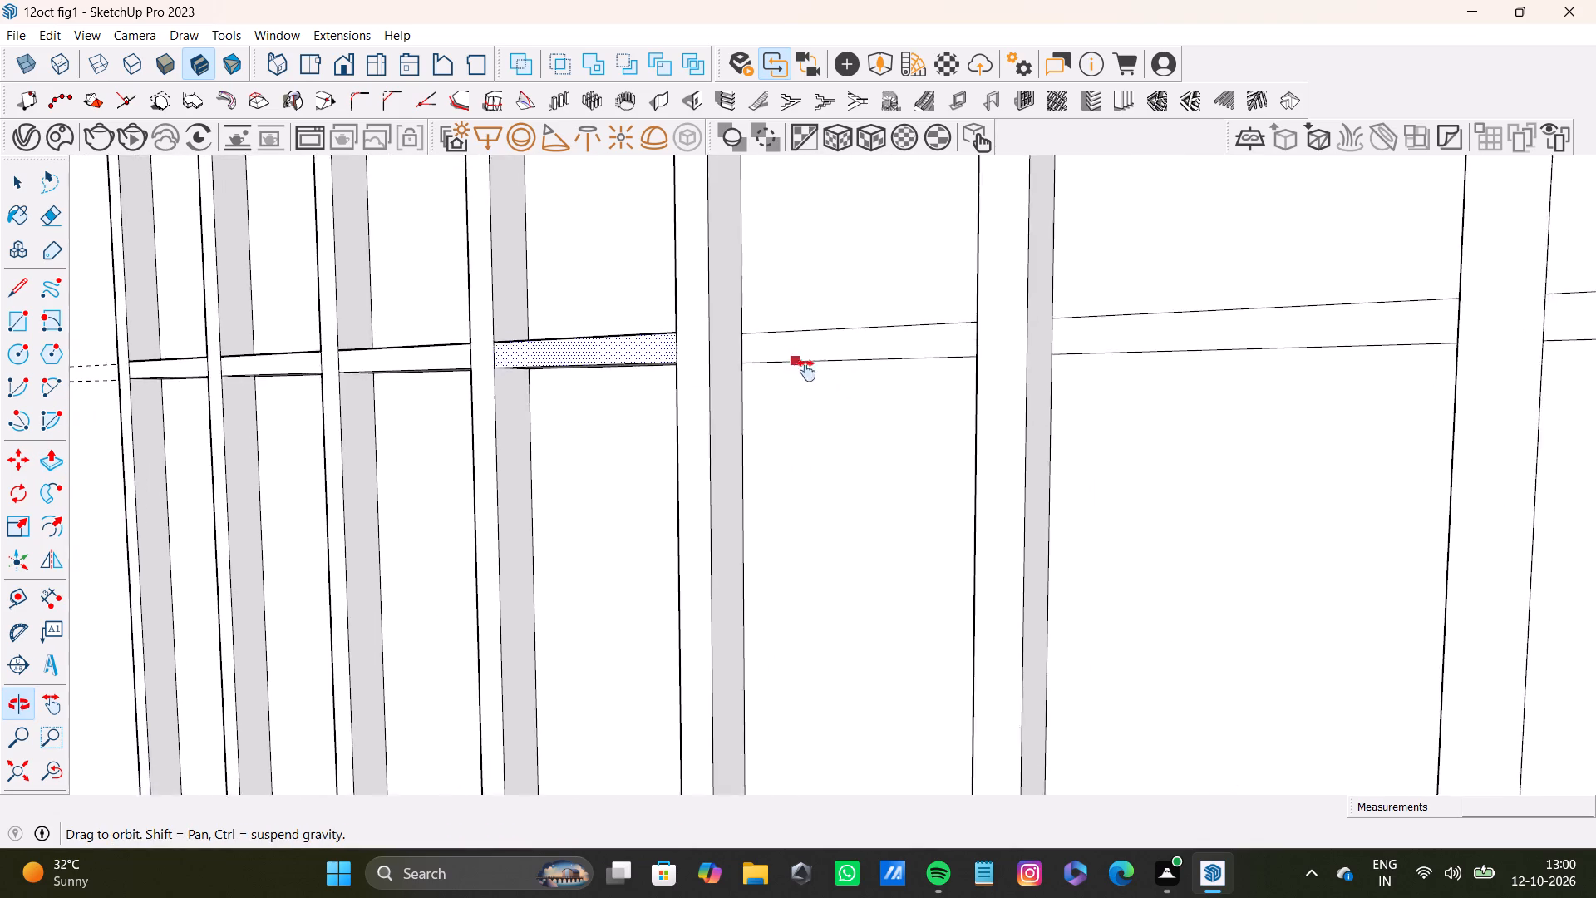
pyautogui.keyDown('shift'); pyautogui.moveTo(806, 371); pyautogui.dragTo(824, 461, button='middle'); pyautogui.keyUp('shift')
pyautogui.press('space')
pyautogui.click(820, 421)
pyautogui.press('p')
pyautogui.moveTo(818, 422); pyautogui.dragTo(752, 400)
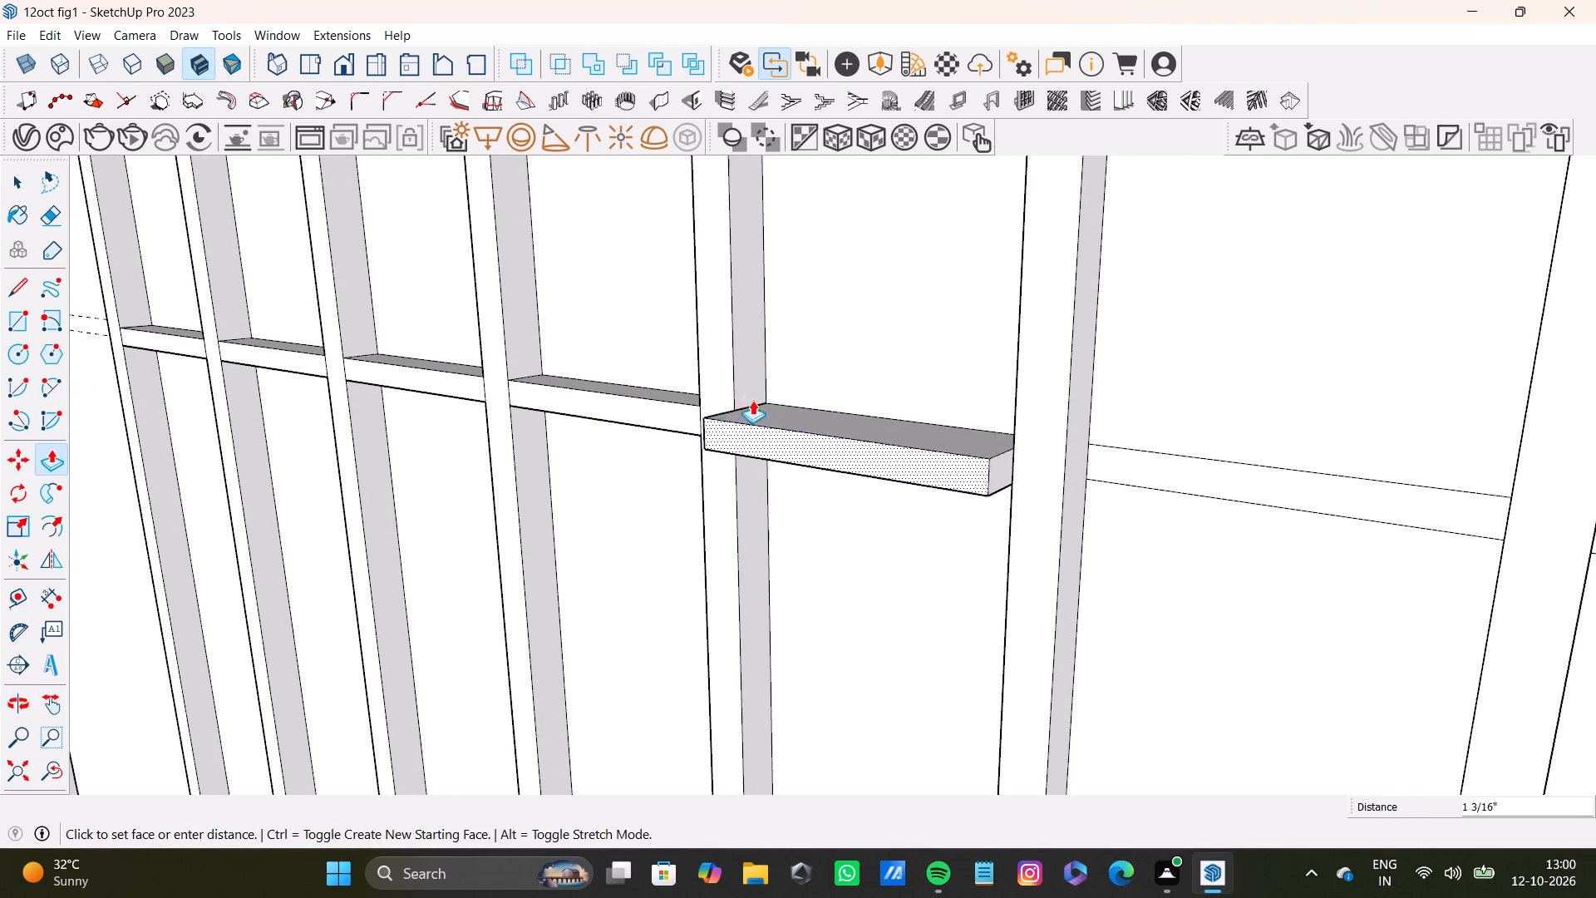
pyautogui.moveTo(752, 400); pyautogui.dragTo(727, 376)
# Extrude the sixth bay's band face 5/8" outward to match the depth of the vertical strips.
pyautogui.scroll(-4, 993, 477)
pyautogui.keyDown('shift'); pyautogui.moveTo(1160, 530); pyautogui.dragTo(1009, 490, button='middle'); pyautogui.keyUp('shift')
pyautogui.scroll(4, 992, 466)
pyautogui.press('space')
pyautogui.click(993, 434)
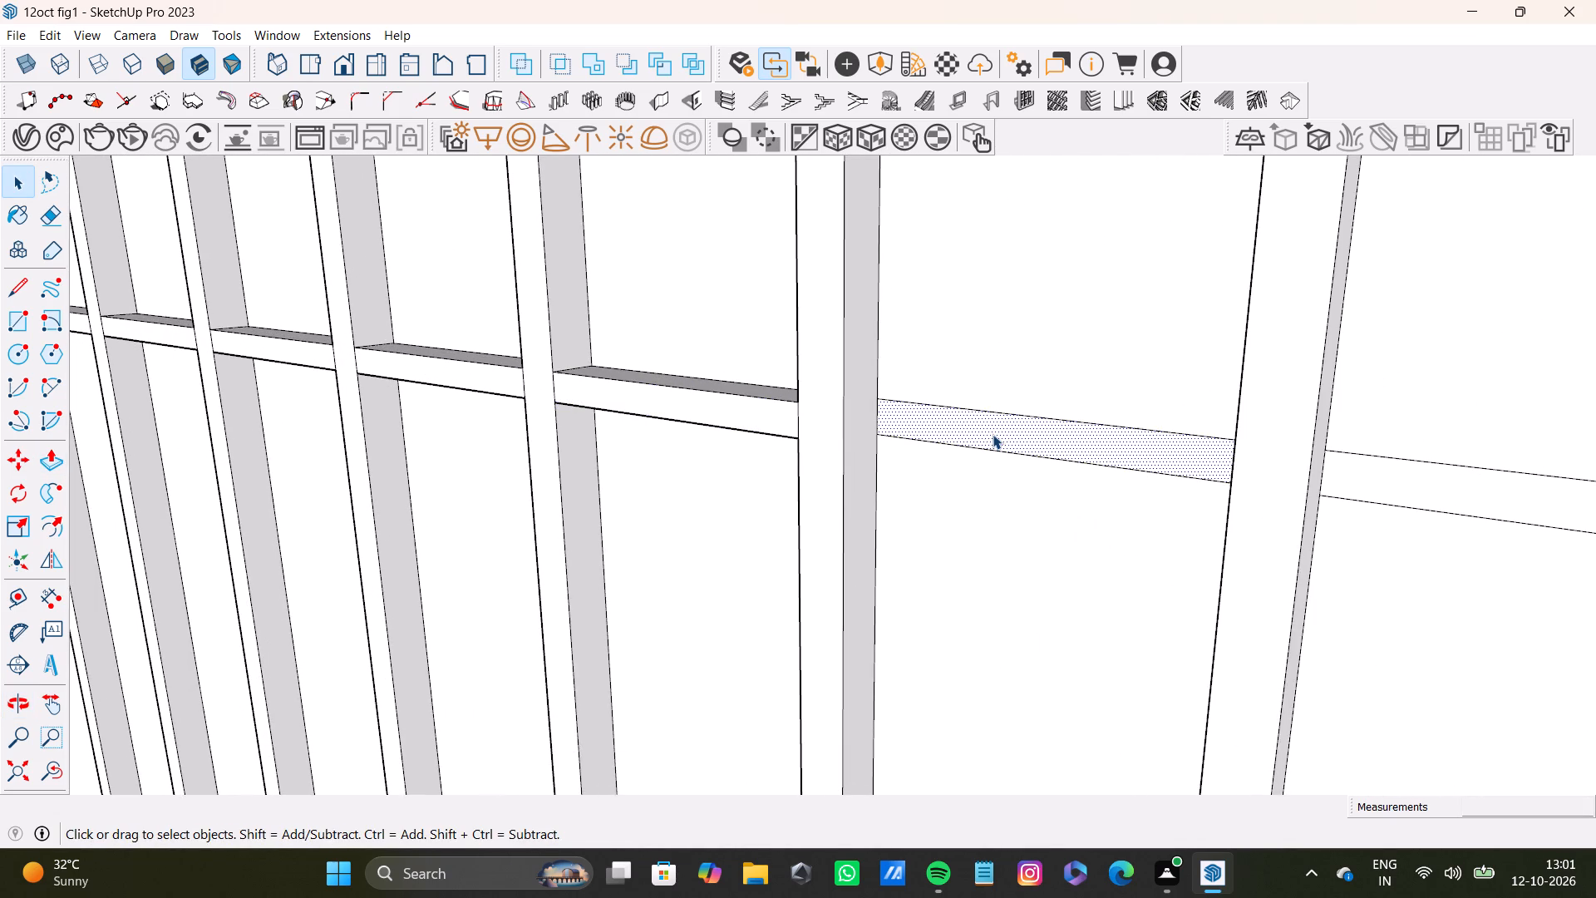
pyautogui.press('p')
pyautogui.moveTo(993, 433); pyautogui.dragTo(849, 370)
# Extrude the band face in the seventh bay 5/8" outward, level with the strips' front faces.
pyautogui.scroll(-4, 1288, 563)
pyautogui.keyDown('shift'); pyautogui.moveTo(1461, 585); pyautogui.dragTo(1060, 525, button='middle'); pyautogui.keyUp('shift')
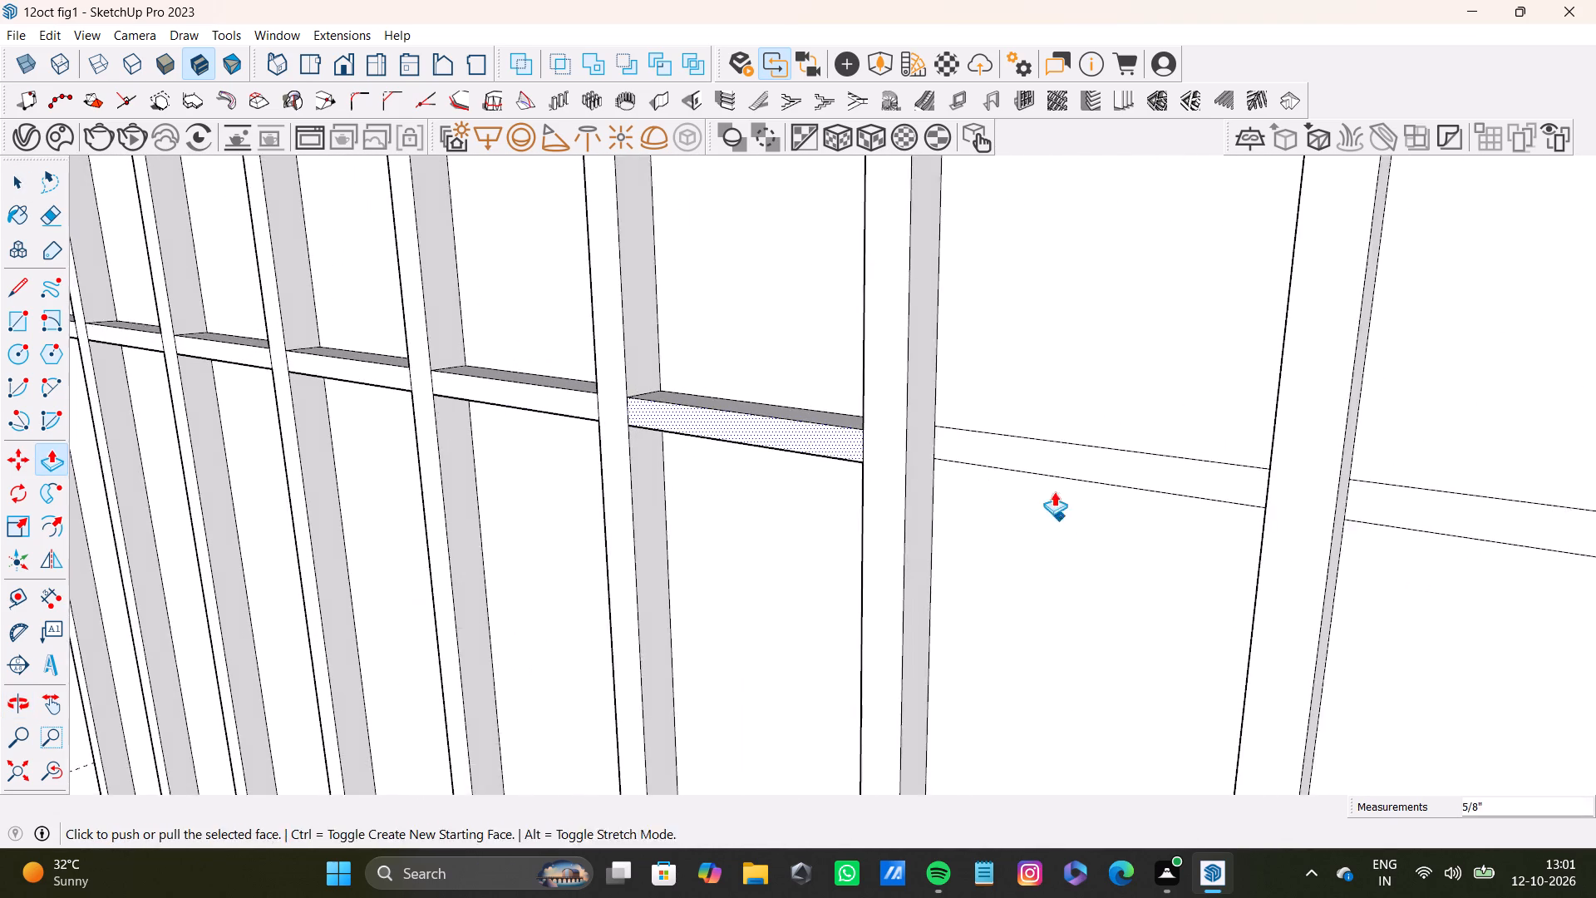
pyautogui.scroll(4, 1054, 491)
pyautogui.press('space')
pyautogui.click(1066, 451)
pyautogui.write('p[')
pyautogui.moveTo(1047, 448); pyautogui.dragTo(827, 362)
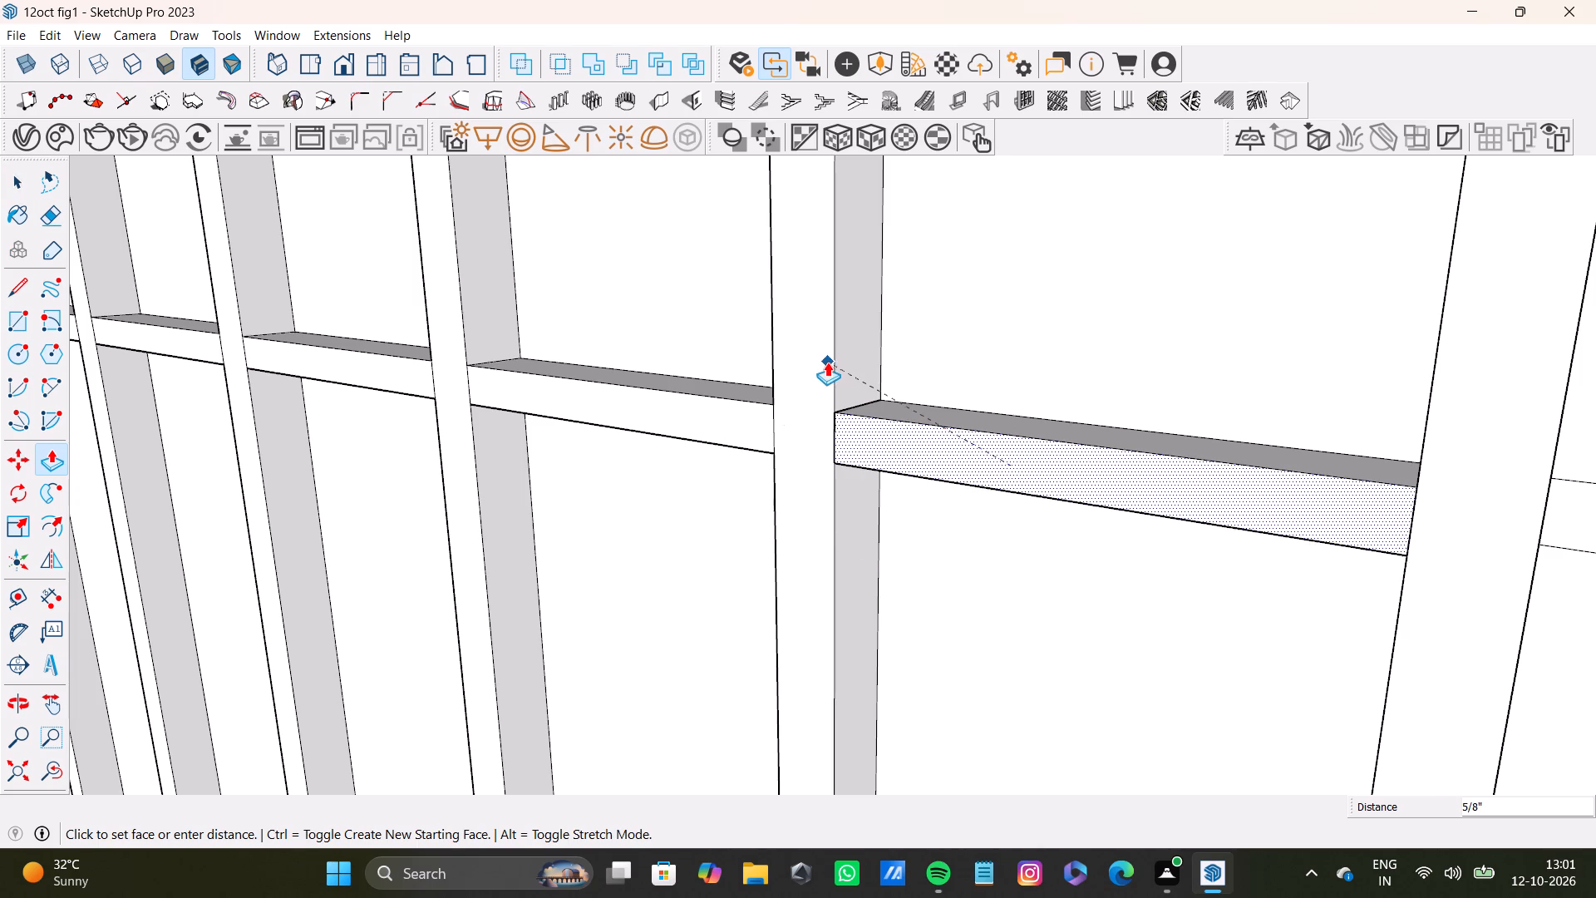
pyautogui.moveTo(827, 362); pyautogui.dragTo(819, 361)
# Extrude the band face in the eighth bay 5/8" outward so it sits flush with the strips.
pyautogui.scroll(-9, 976, 461)
pyautogui.keyDown('shift'); pyautogui.moveTo(1415, 550); pyautogui.dragTo(1405, 537, button='middle'); pyautogui.keyUp('shift')
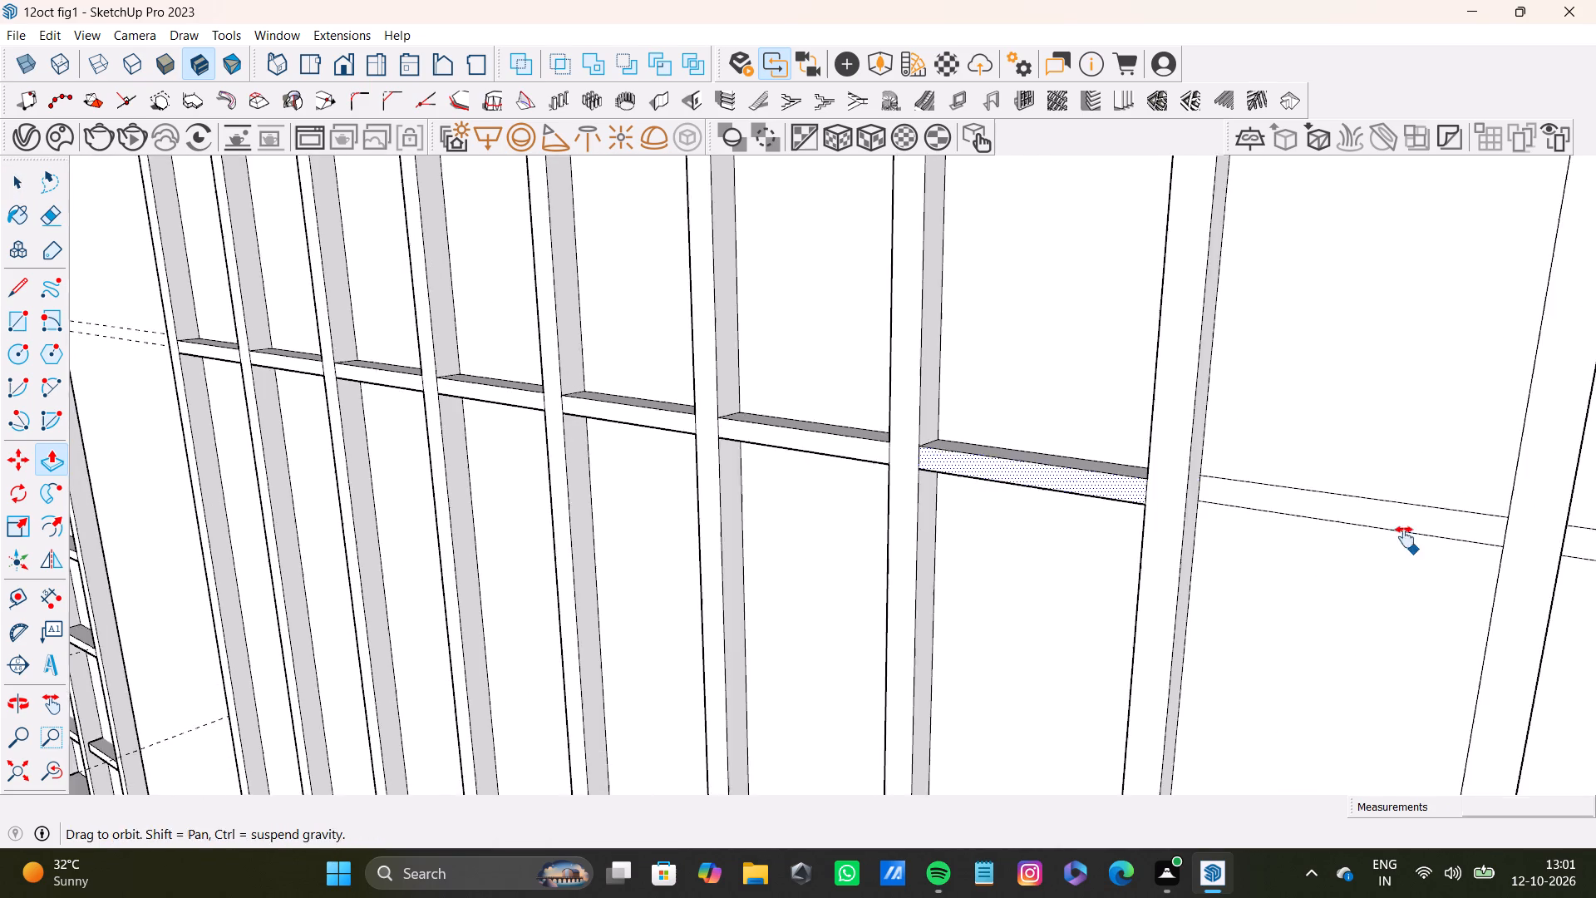
pyautogui.keyDown('shift'); pyautogui.moveTo(1405, 537); pyautogui.dragTo(1111, 505, button='middle'); pyautogui.keyUp('shift')
pyautogui.scroll(7, 1101, 504)
pyautogui.press('space')
pyautogui.click(1022, 452)
pyautogui.press('p')
pyautogui.moveTo(1001, 443); pyautogui.dragTo(827, 384)
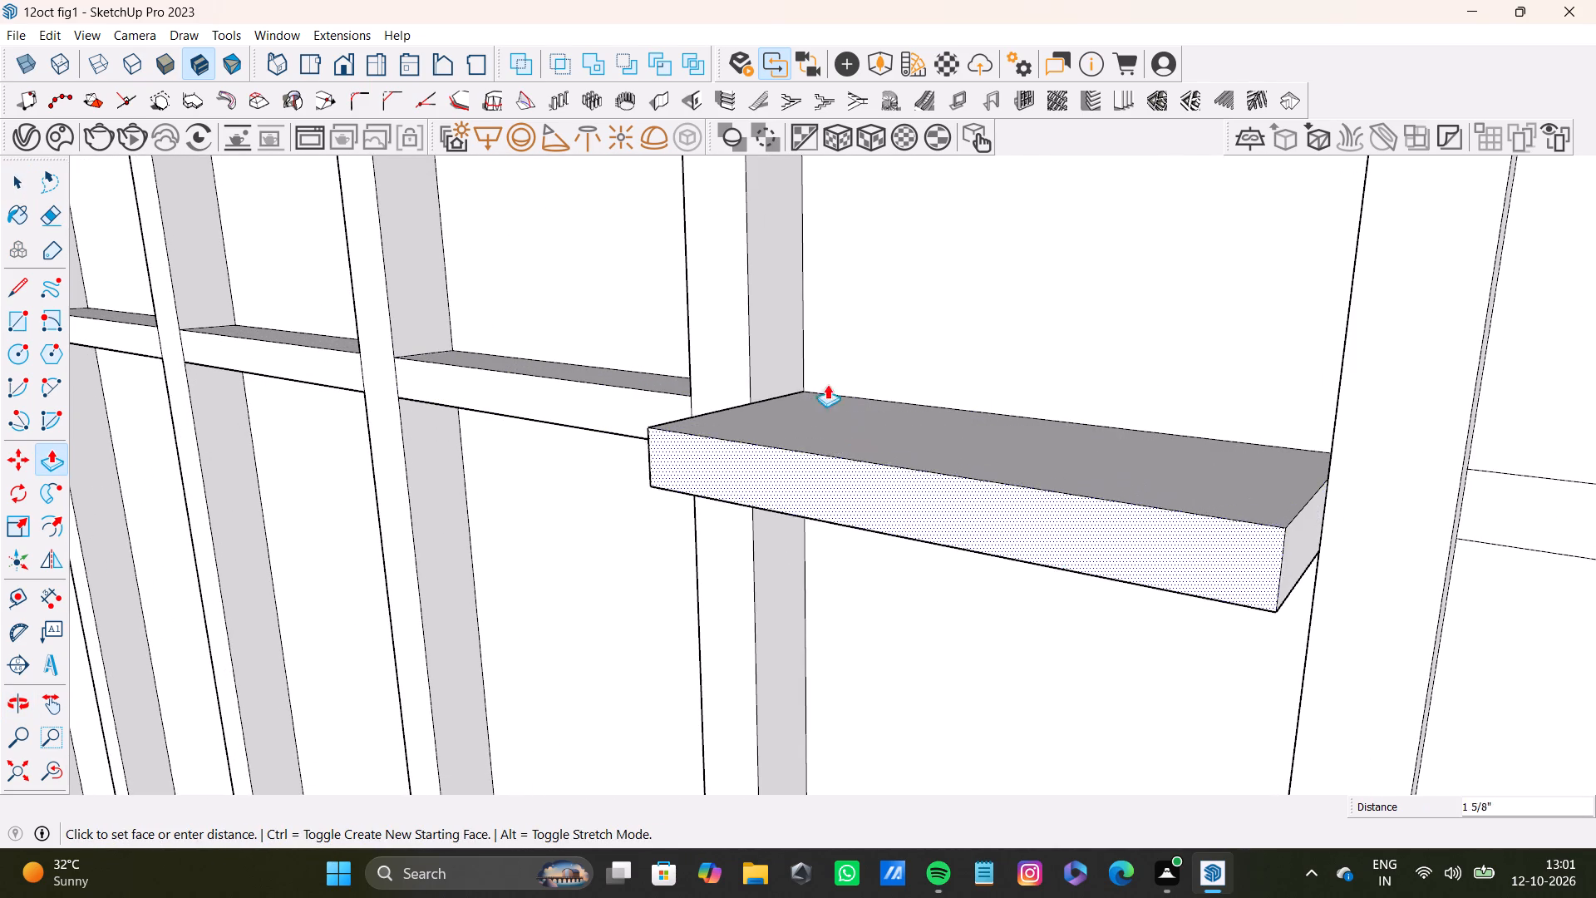
pyautogui.moveTo(827, 384); pyautogui.dragTo(751, 349)
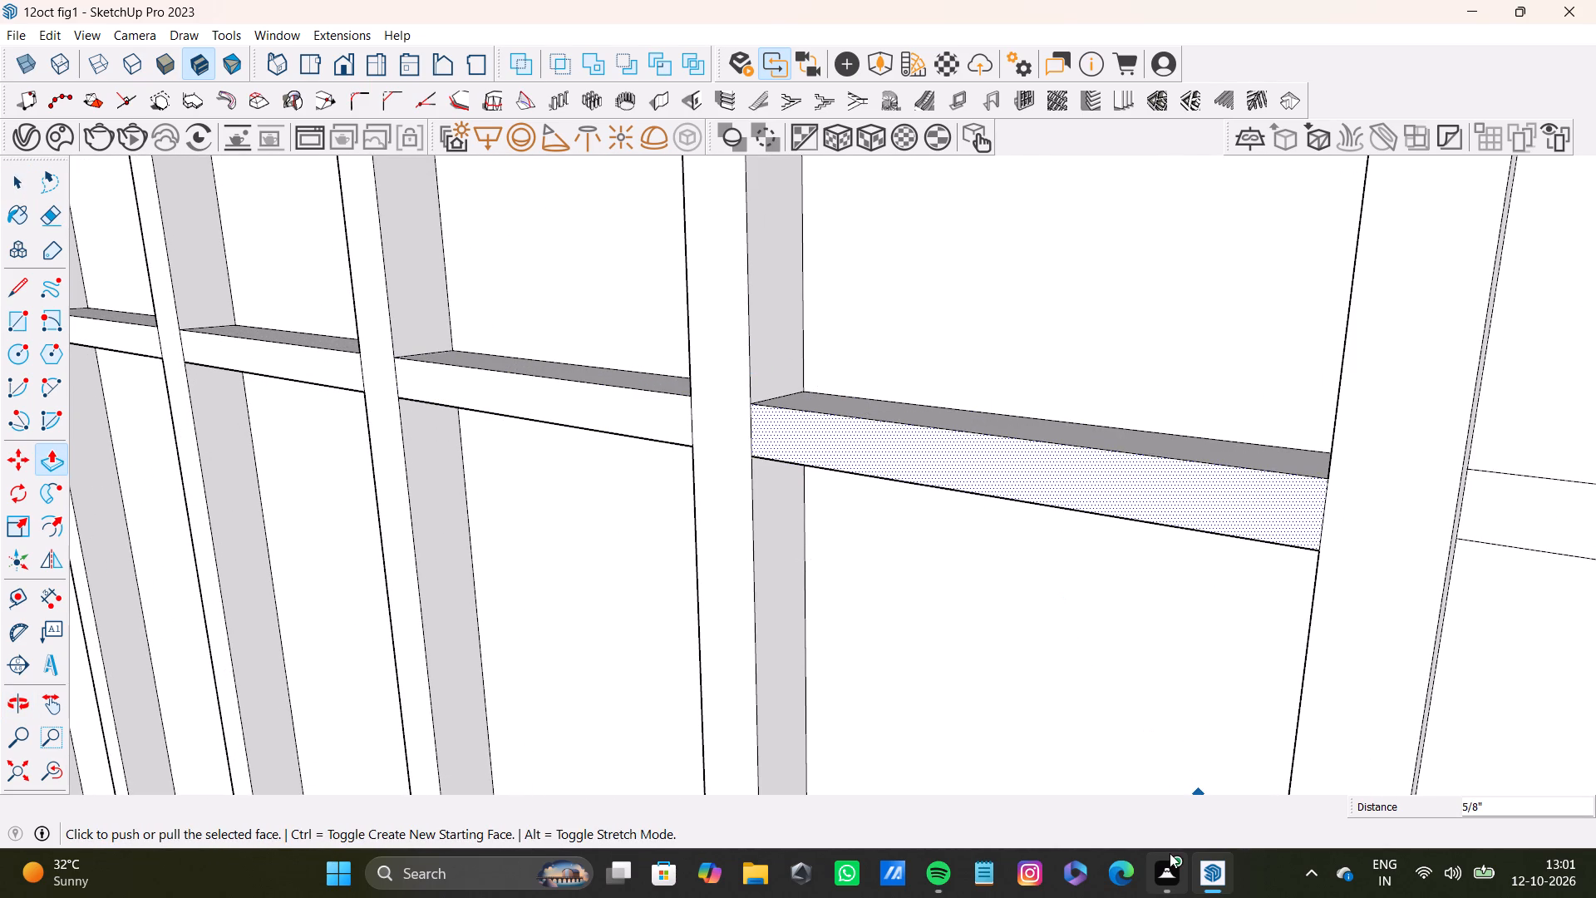
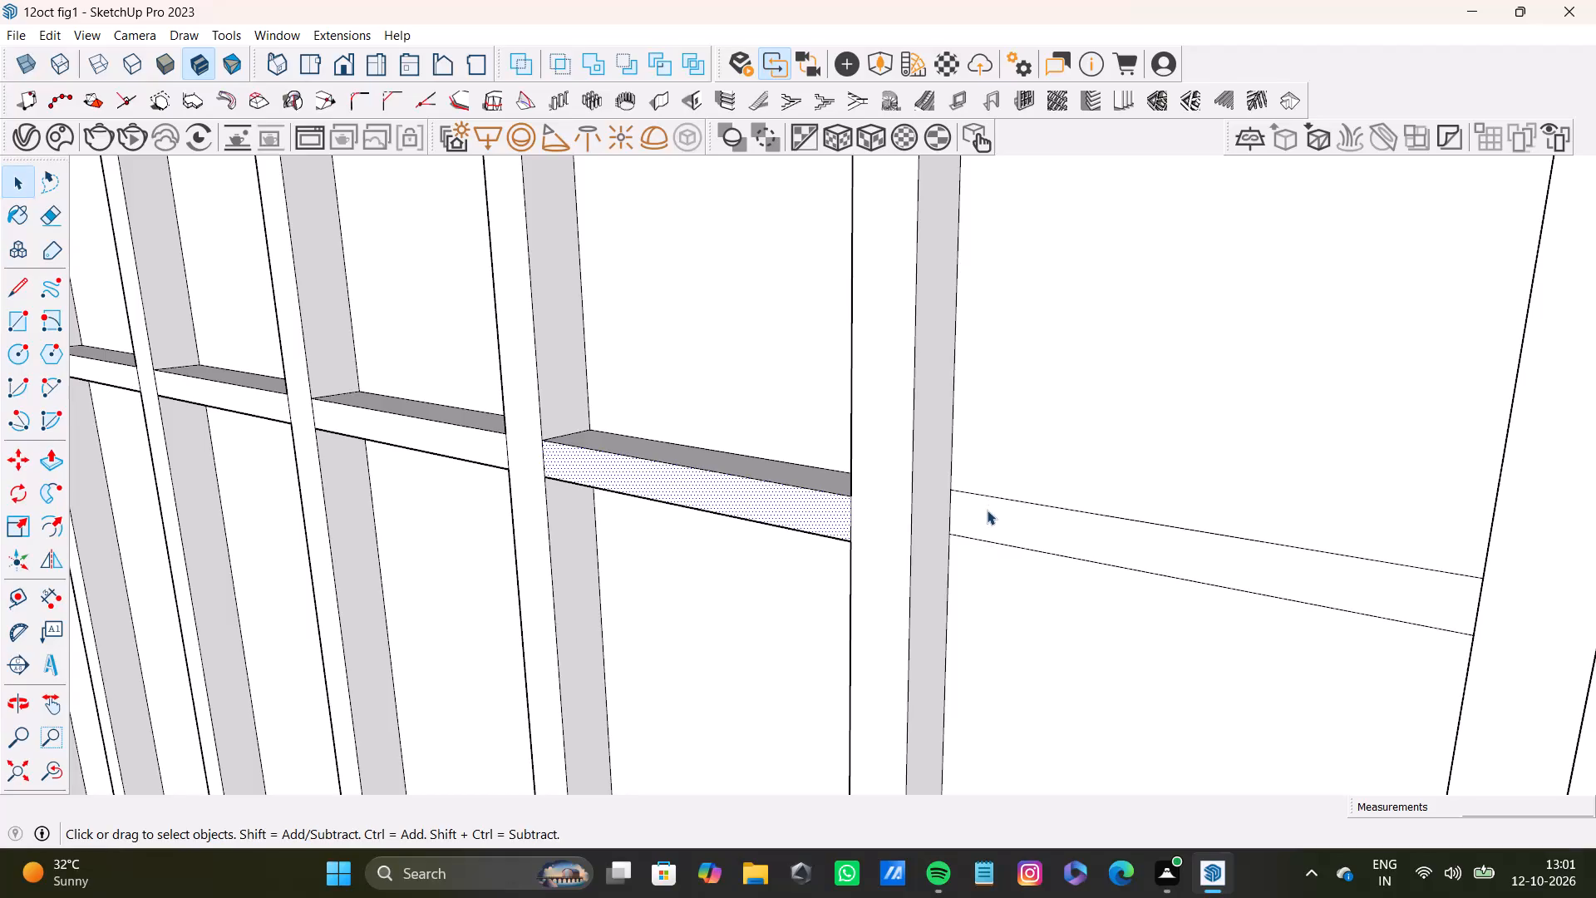
# Extrude the ninth bay's band face 5/8" outward so it is flush with the vertical strips.
pyautogui.press('p')
pyautogui.moveTo(990, 511); pyautogui.dragTo(887, 493)
# Select the front and top faces, with their edges, of the second box's band pieces in the first four bays.
pyautogui.scroll(-18, 829, 545)
pyautogui.moveTo(667, 550); pyautogui.dragTo(1140, 461, button='middle')
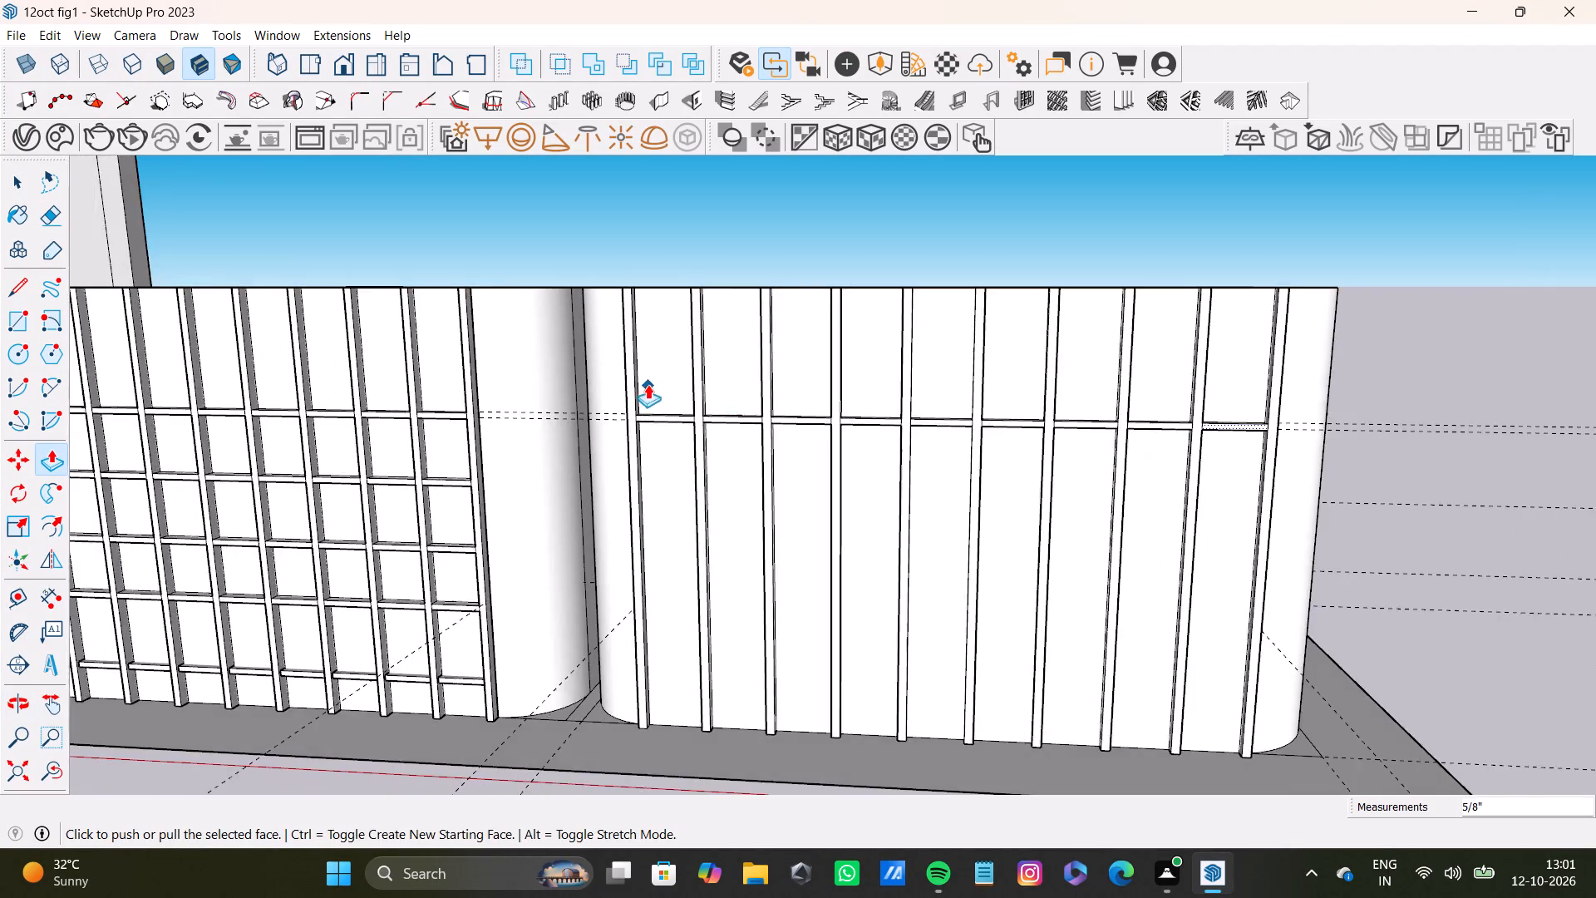
pyautogui.scroll(4, 648, 384)
pyautogui.scroll(-4, 723, 457)
pyautogui.moveTo(738, 467); pyautogui.dragTo(690, 577, button='middle')
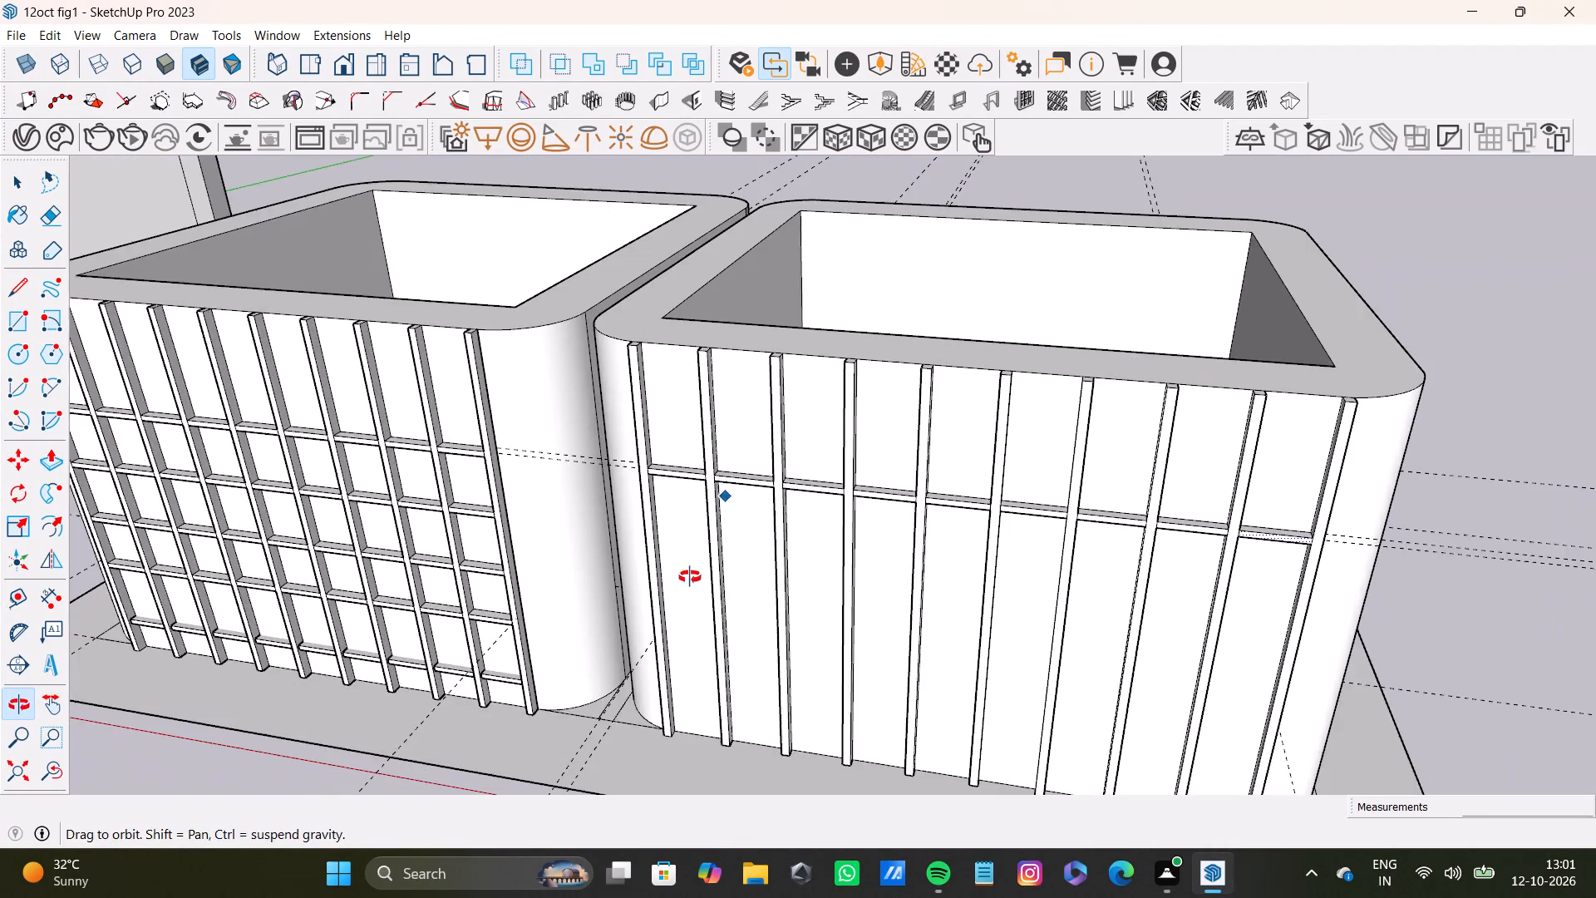
pyautogui.moveTo(690, 577); pyautogui.dragTo(691, 577, button='middle')
pyautogui.scroll(17, 715, 483)
pyautogui.press('space')
pyautogui.keyDown('shift'); pyautogui.doubleClick(642, 491); pyautogui.keyUp('shift')
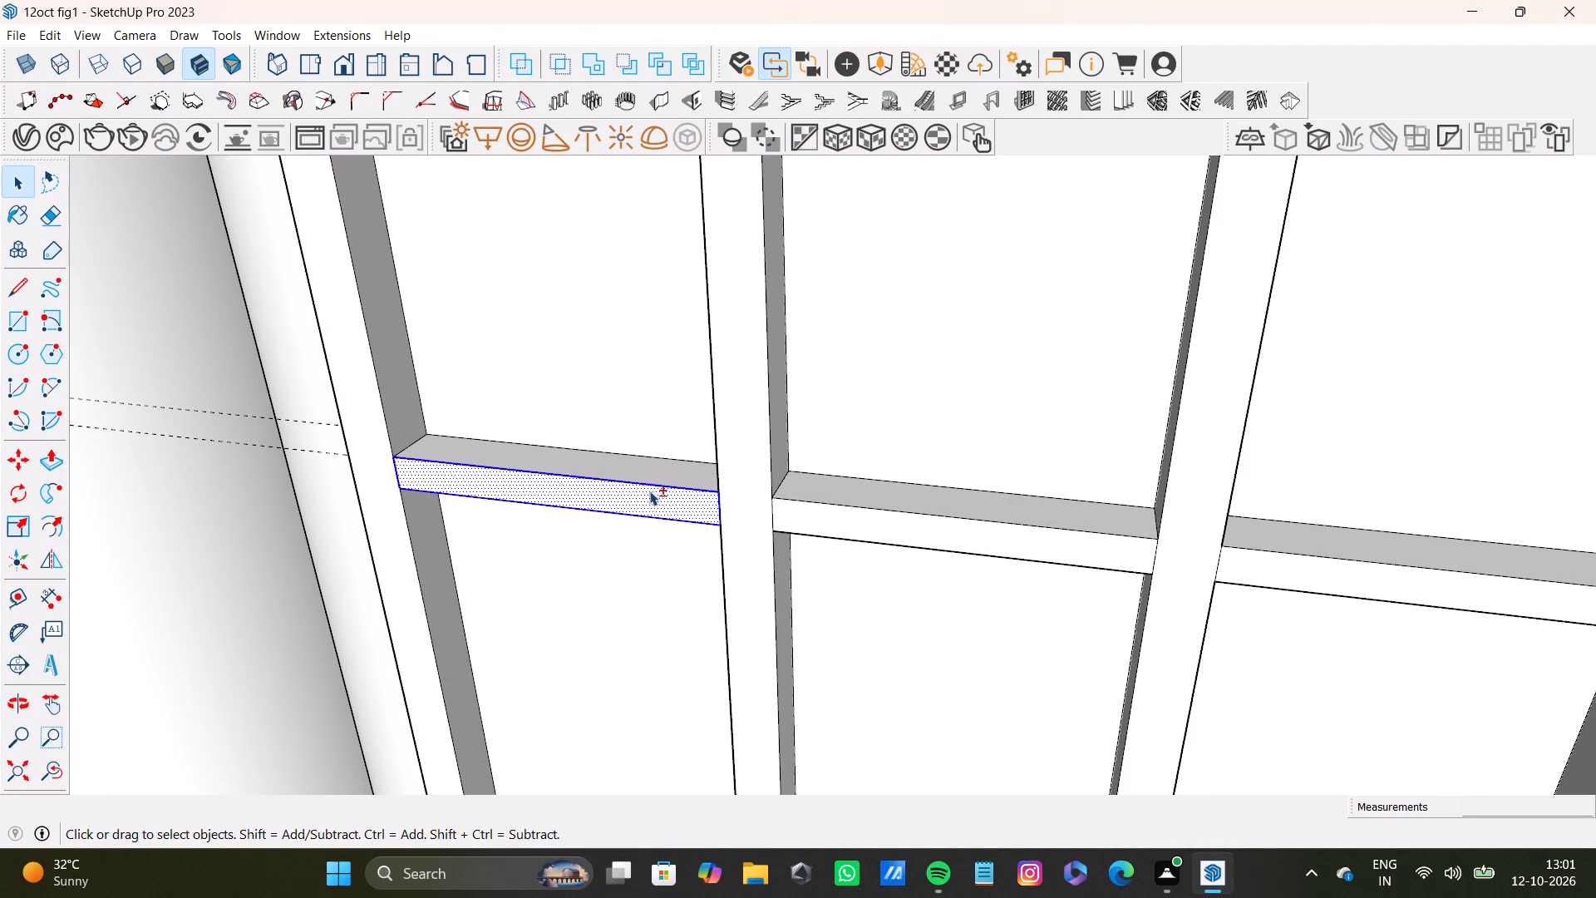
pyautogui.keyDown('shift'); pyautogui.doubleClick(664, 481); pyautogui.keyUp('shift')
pyautogui.keyDown('shift'); pyautogui.doubleClick(820, 507); pyautogui.keyUp('shift')
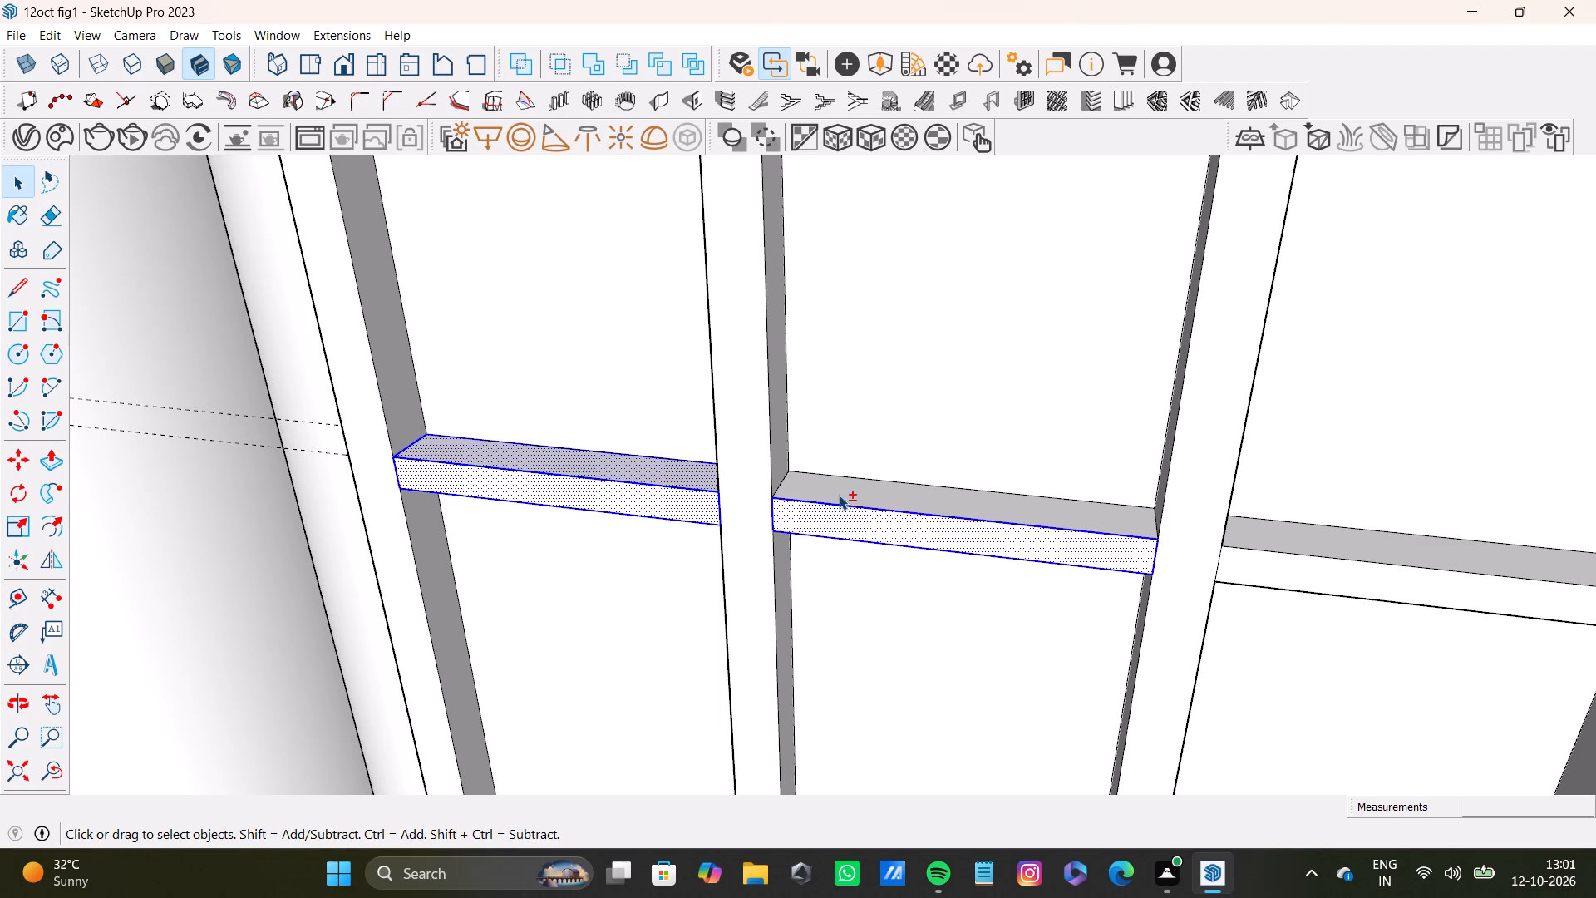
pyautogui.keyDown('shift'); pyautogui.doubleClick(840, 493); pyautogui.keyUp('shift')
pyautogui.keyDown('shift'); pyautogui.moveTo(1397, 624); pyautogui.dragTo(1001, 568, button='middle'); pyautogui.keyUp('shift')
pyautogui.keyDown('shift'); pyautogui.doubleClick(1013, 533); pyautogui.keyUp('shift')
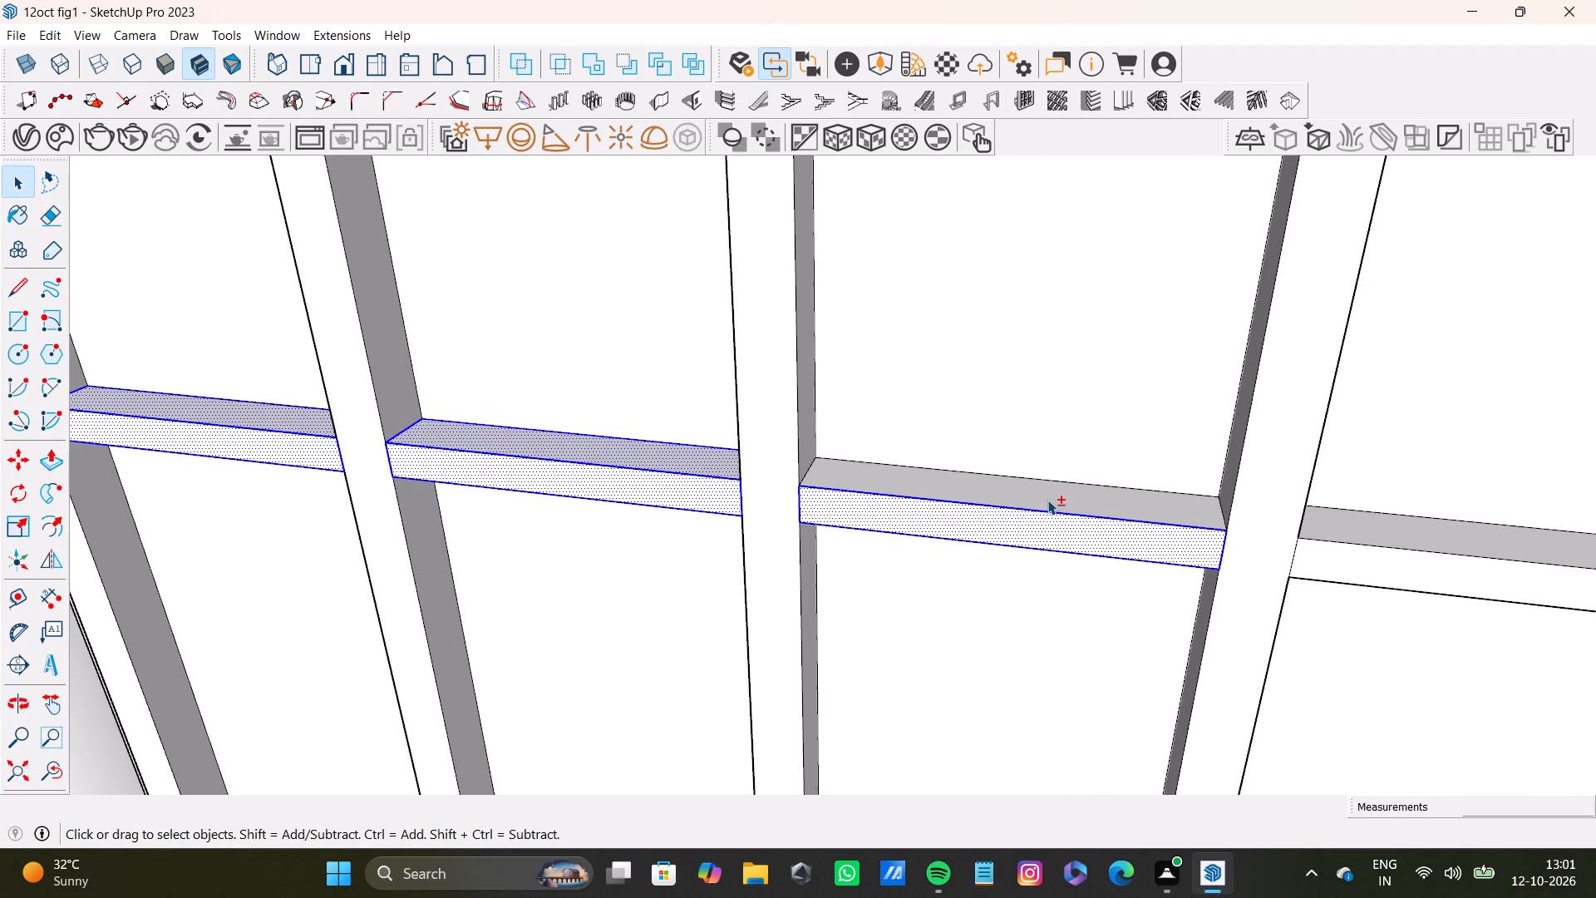
pyautogui.keyDown('shift'); pyautogui.doubleClick(1047, 500); pyautogui.keyUp('shift')
pyautogui.keyDown('shift'); pyautogui.moveTo(1342, 578); pyautogui.dragTo(1011, 564, button='middle'); pyautogui.keyUp('shift')
pyautogui.keyDown('shift'); pyautogui.doubleClick(1046, 554); pyautogui.keyUp('shift')
pyautogui.keyDown('shift'); pyautogui.doubleClick(1069, 524); pyautogui.keyUp('shift')
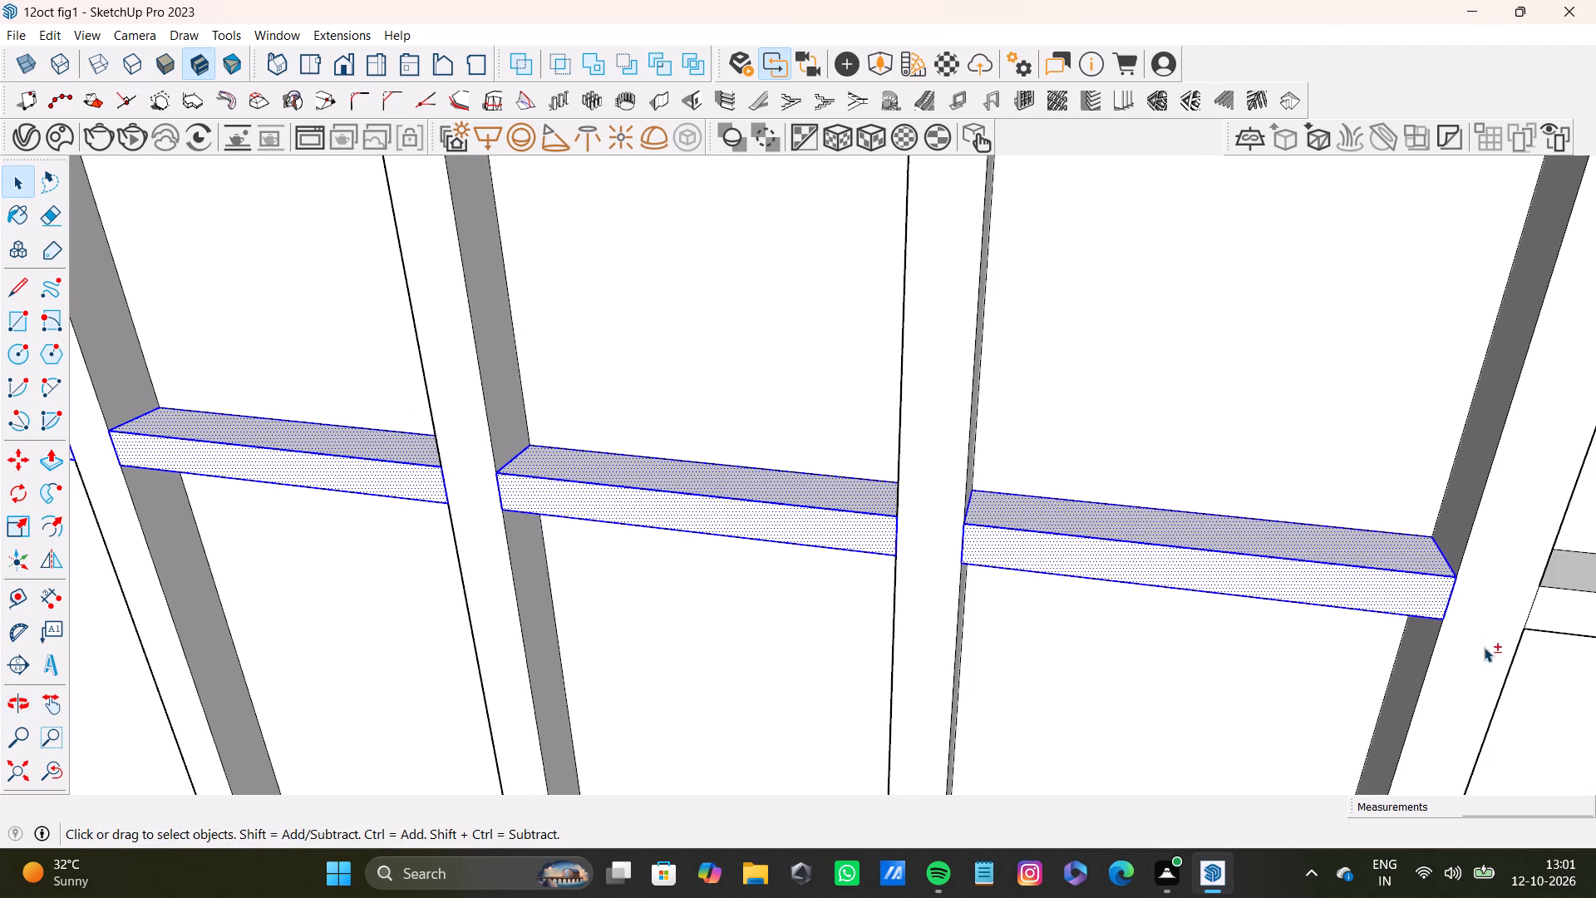
# Add the front and top faces and edges of the band pieces in the fifth to ninth bays to the selection.
pyautogui.keyDown('shift'); pyautogui.moveTo(1487, 646); pyautogui.dragTo(1049, 610, button='middle'); pyautogui.keyUp('shift')
pyautogui.keyDown('shift'); pyautogui.doubleClick(1187, 576); pyautogui.keyUp('shift')
pyautogui.keyDown('shift'); pyautogui.doubleClick(1196, 540); pyautogui.keyUp('shift')
pyautogui.keyDown('shift'); pyautogui.moveTo(1495, 622); pyautogui.dragTo(469, 510, button='middle'); pyautogui.keyUp('shift')
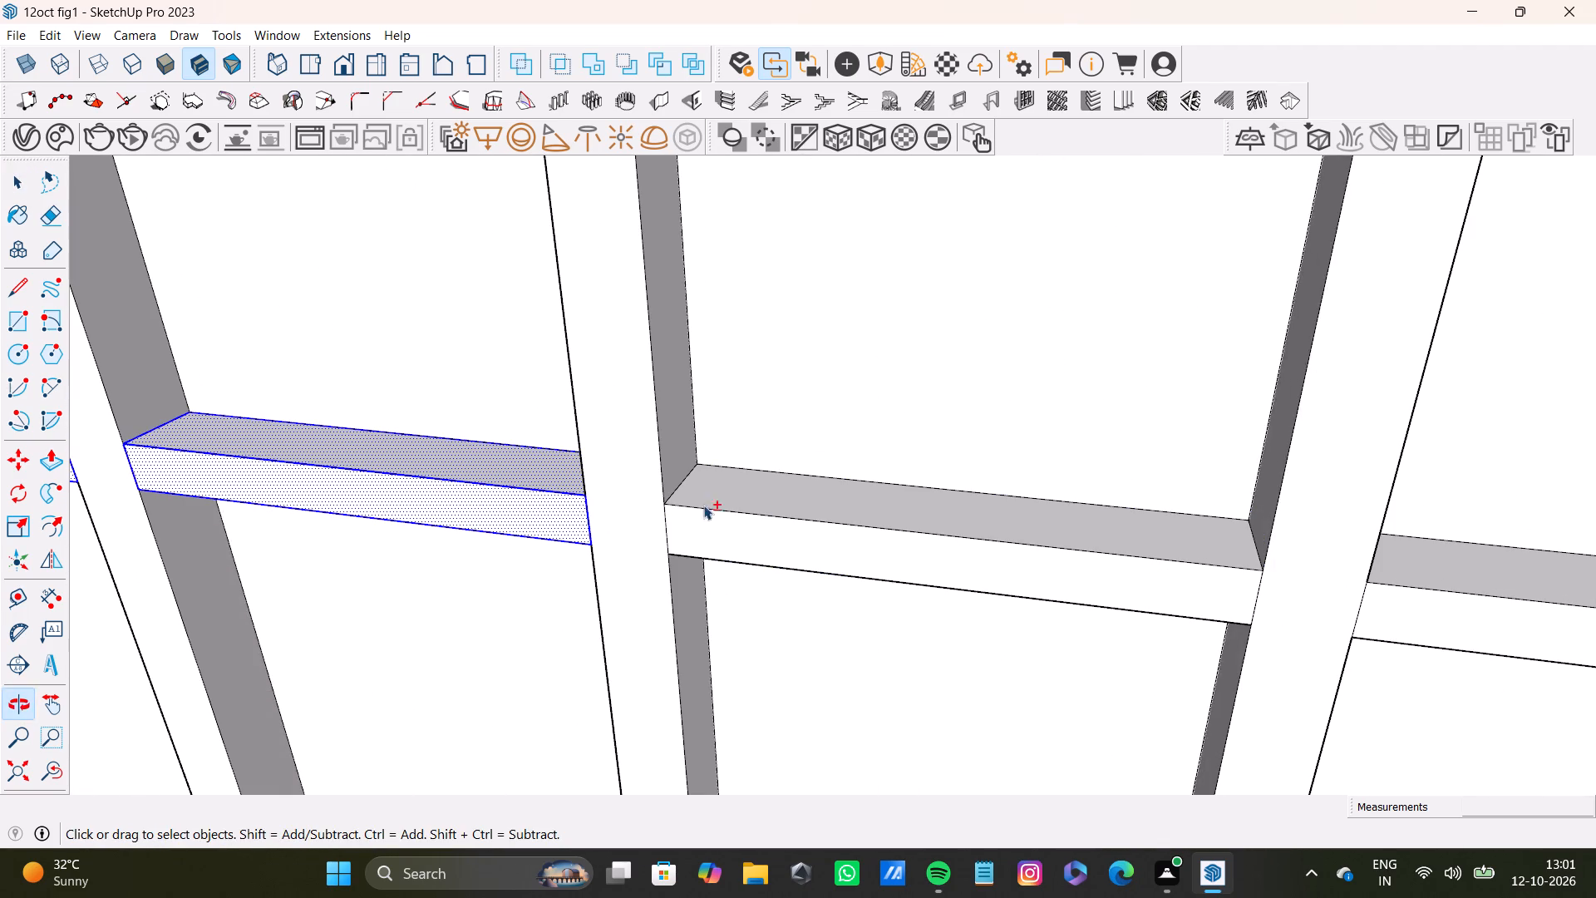
pyautogui.keyDown('shift'); pyautogui.doubleClick(800, 538); pyautogui.keyUp('shift')
pyautogui.keyDown('shift'); pyautogui.doubleClick(824, 502); pyautogui.keyUp('shift')
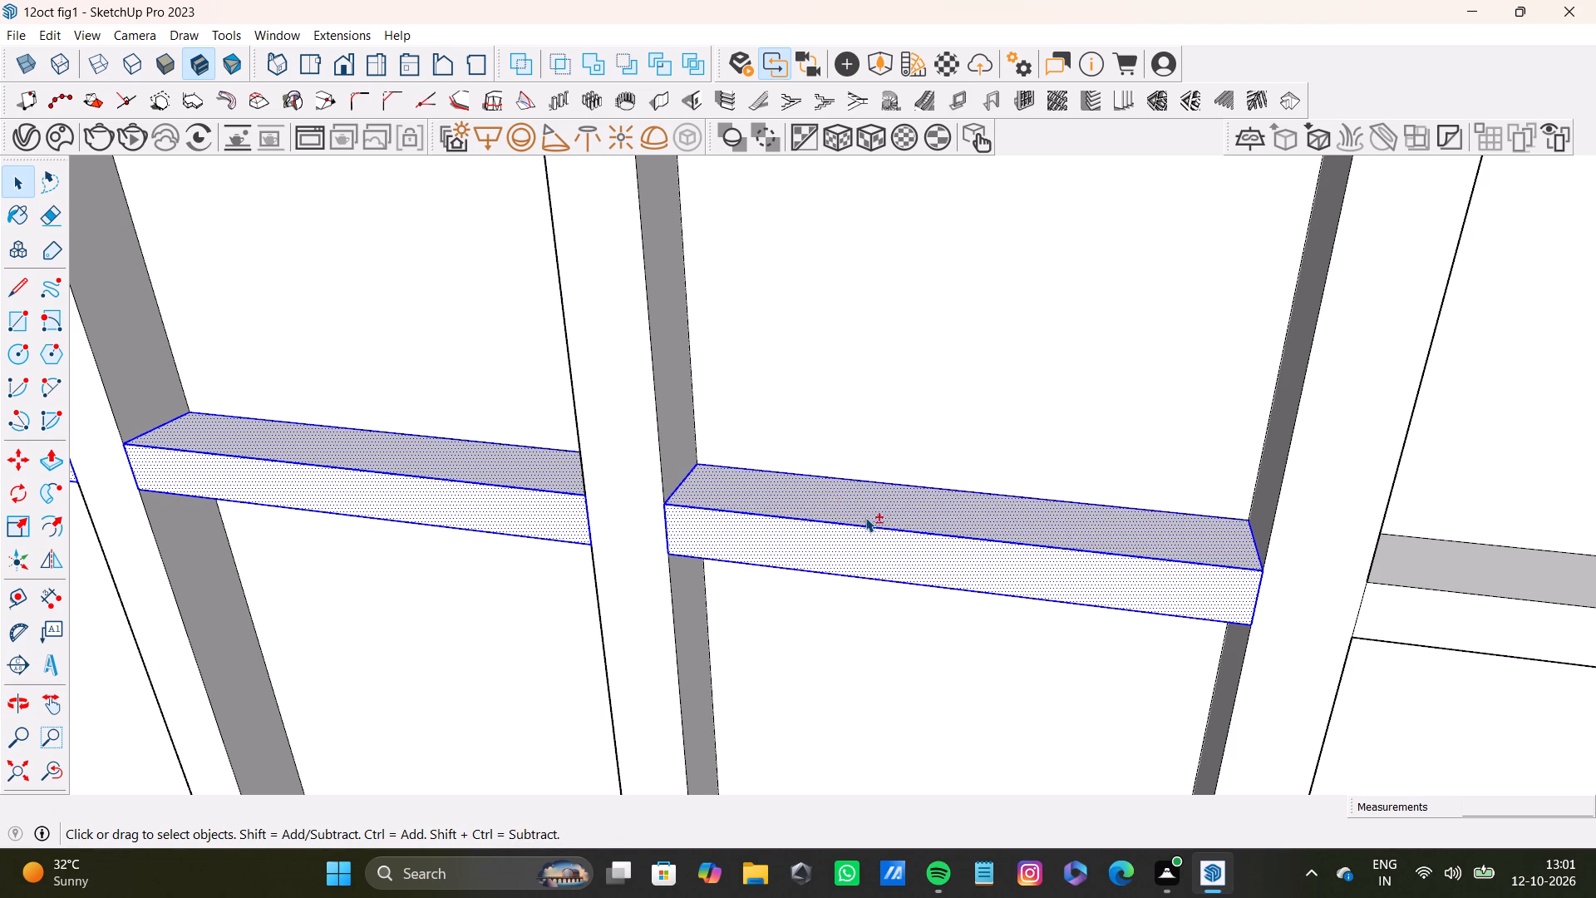
pyautogui.keyDown('shift'); pyautogui.scroll(1, 1468, 671); pyautogui.keyUp('shift')
pyautogui.keyDown('shift'); pyautogui.moveTo(1468, 670); pyautogui.dragTo(894, 629, button='middle'); pyautogui.keyUp('shift')
pyautogui.keyDown('shift'); pyautogui.click(951, 589); pyautogui.keyUp('shift')
pyautogui.keyDown('shift'); pyautogui.moveTo(951, 589); pyautogui.dragTo(953, 572); pyautogui.keyUp('shift')
pyautogui.keyDown('shift'); pyautogui.doubleClick(975, 521); pyautogui.keyUp('shift')
pyautogui.keyDown('shift'); pyautogui.moveTo(1348, 631); pyautogui.dragTo(1317, 631, button='middle'); pyautogui.keyUp('shift')
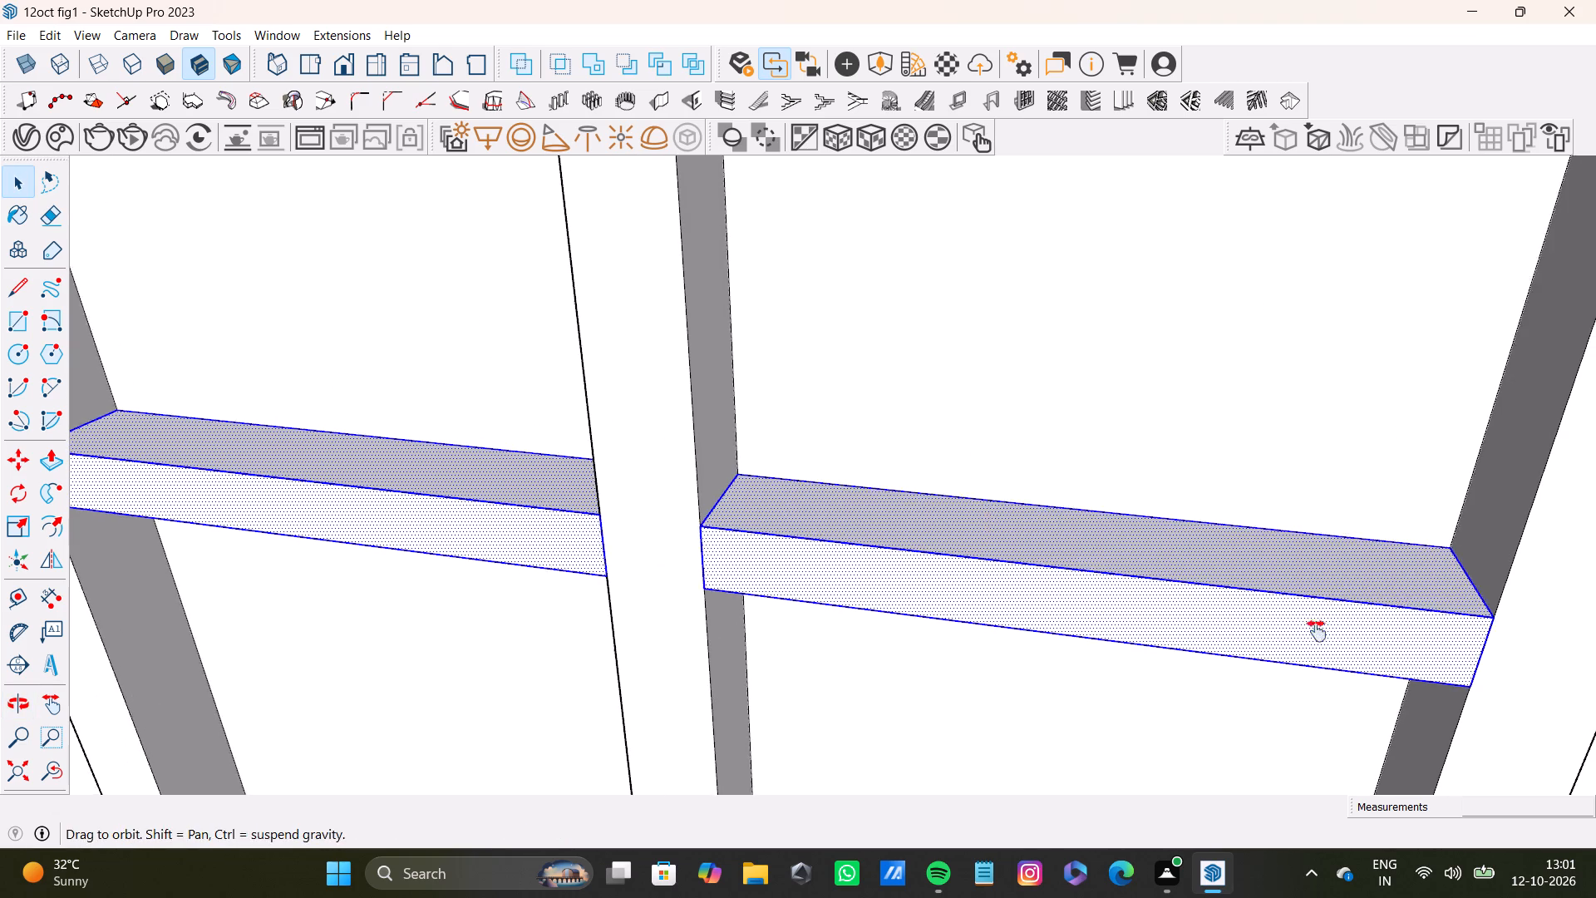
pyautogui.keyDown('shift'); pyautogui.moveTo(1317, 631); pyautogui.dragTo(828, 618, button='middle'); pyautogui.keyUp('shift')
pyautogui.keyDown('shift'); pyautogui.doubleClick(1135, 665); pyautogui.keyUp('shift')
pyautogui.keyDown('shift'); pyautogui.doubleClick(1154, 606); pyautogui.keyUp('shift')
pyautogui.keyDown('shift'); pyautogui.moveTo(1310, 654); pyautogui.dragTo(676, 537, button='middle'); pyautogui.keyUp('shift')
pyautogui.keyDown('shift'); pyautogui.scroll(-3, 810, 563); pyautogui.keyUp('shift')
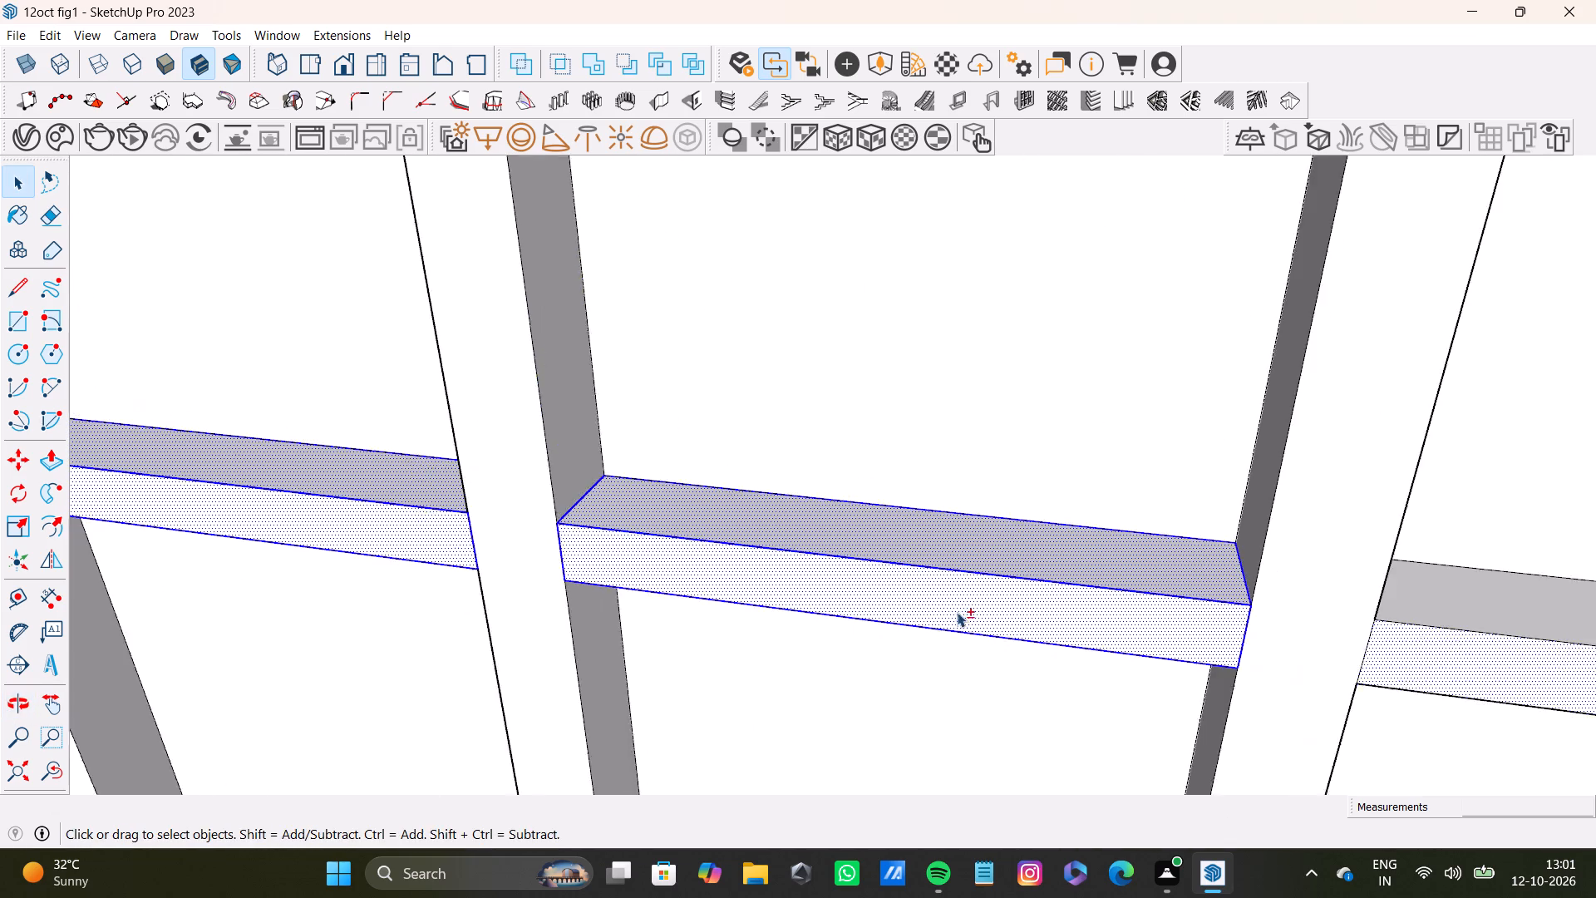
pyautogui.keyDown('shift'); pyautogui.scroll(-5, 957, 612); pyautogui.keyUp('shift')
pyautogui.keyDown('shift'); pyautogui.moveTo(1355, 640); pyautogui.dragTo(864, 559, button='middle'); pyautogui.keyUp('shift')
pyautogui.keyDown('shift'); pyautogui.doubleClick(929, 537); pyautogui.keyUp('shift')
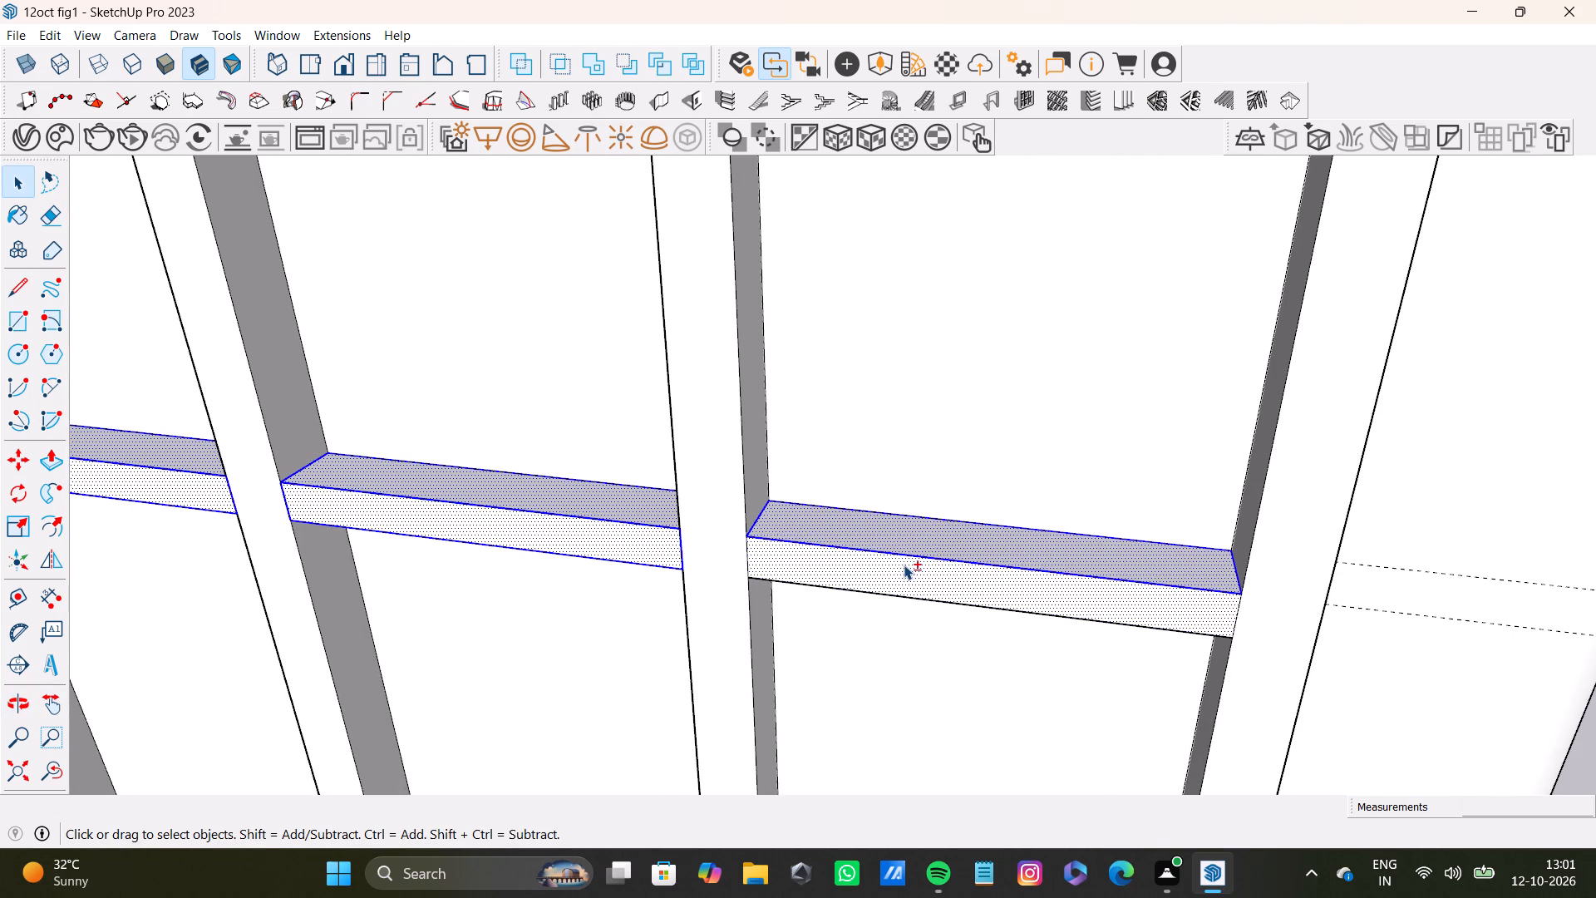
pyautogui.keyDown('shift'); pyautogui.doubleClick(904, 565); pyautogui.keyUp('shift')
pyautogui.keyDown('shift'); pyautogui.doubleClick(904, 575); pyautogui.keyUp('shift')
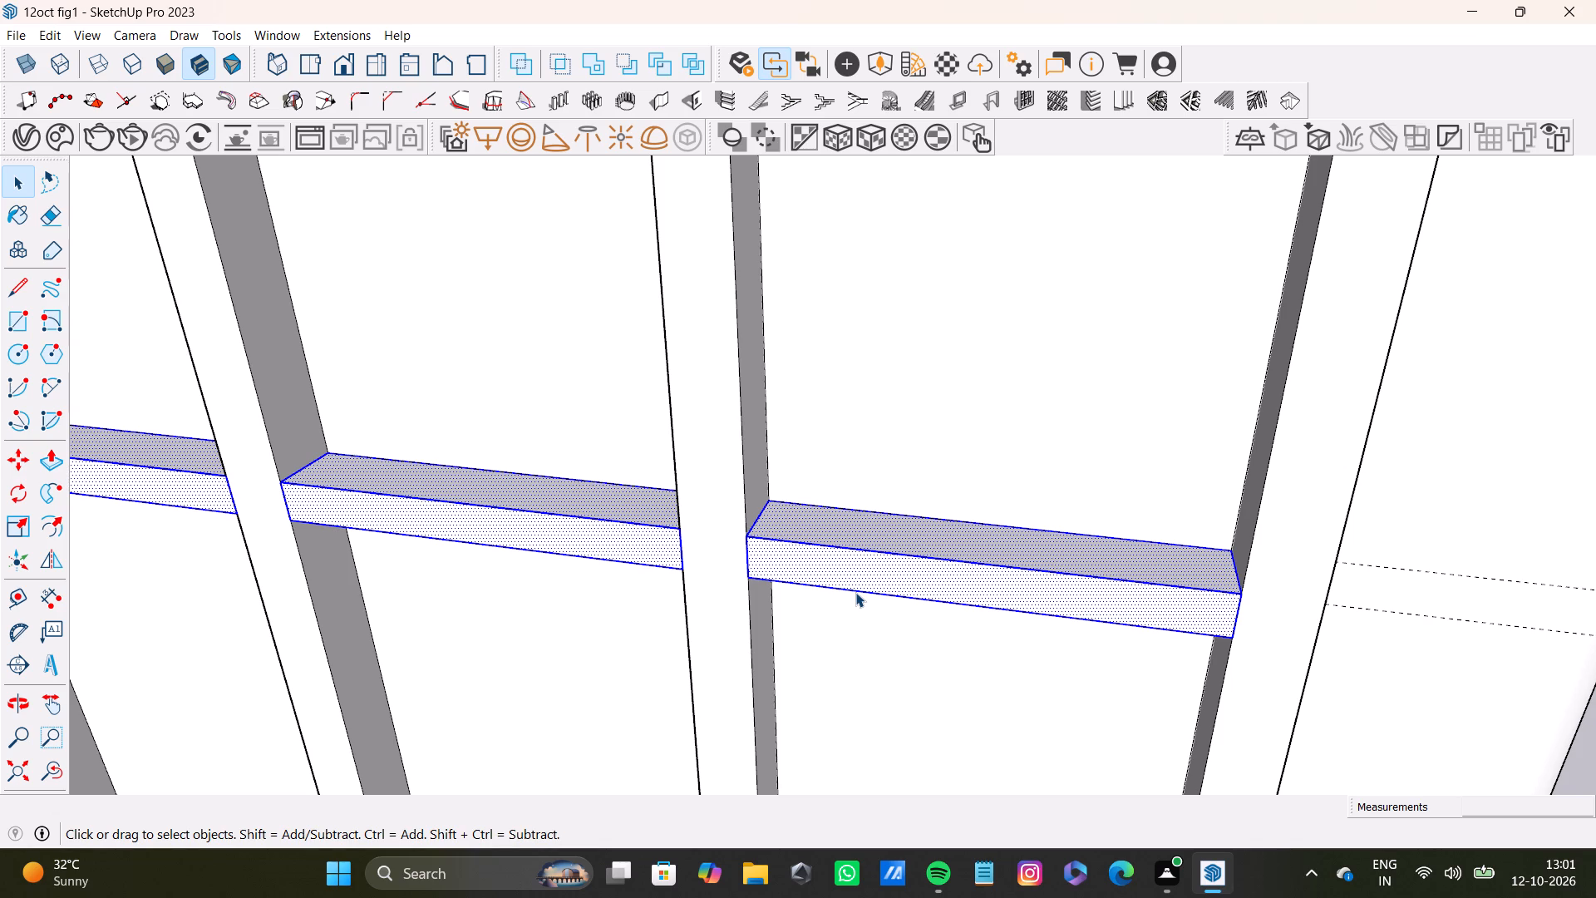
# Copy the selected band row about 3 7/8" straight down along the vertical strips to form a second row.
pyautogui.scroll(-18, 867, 589)
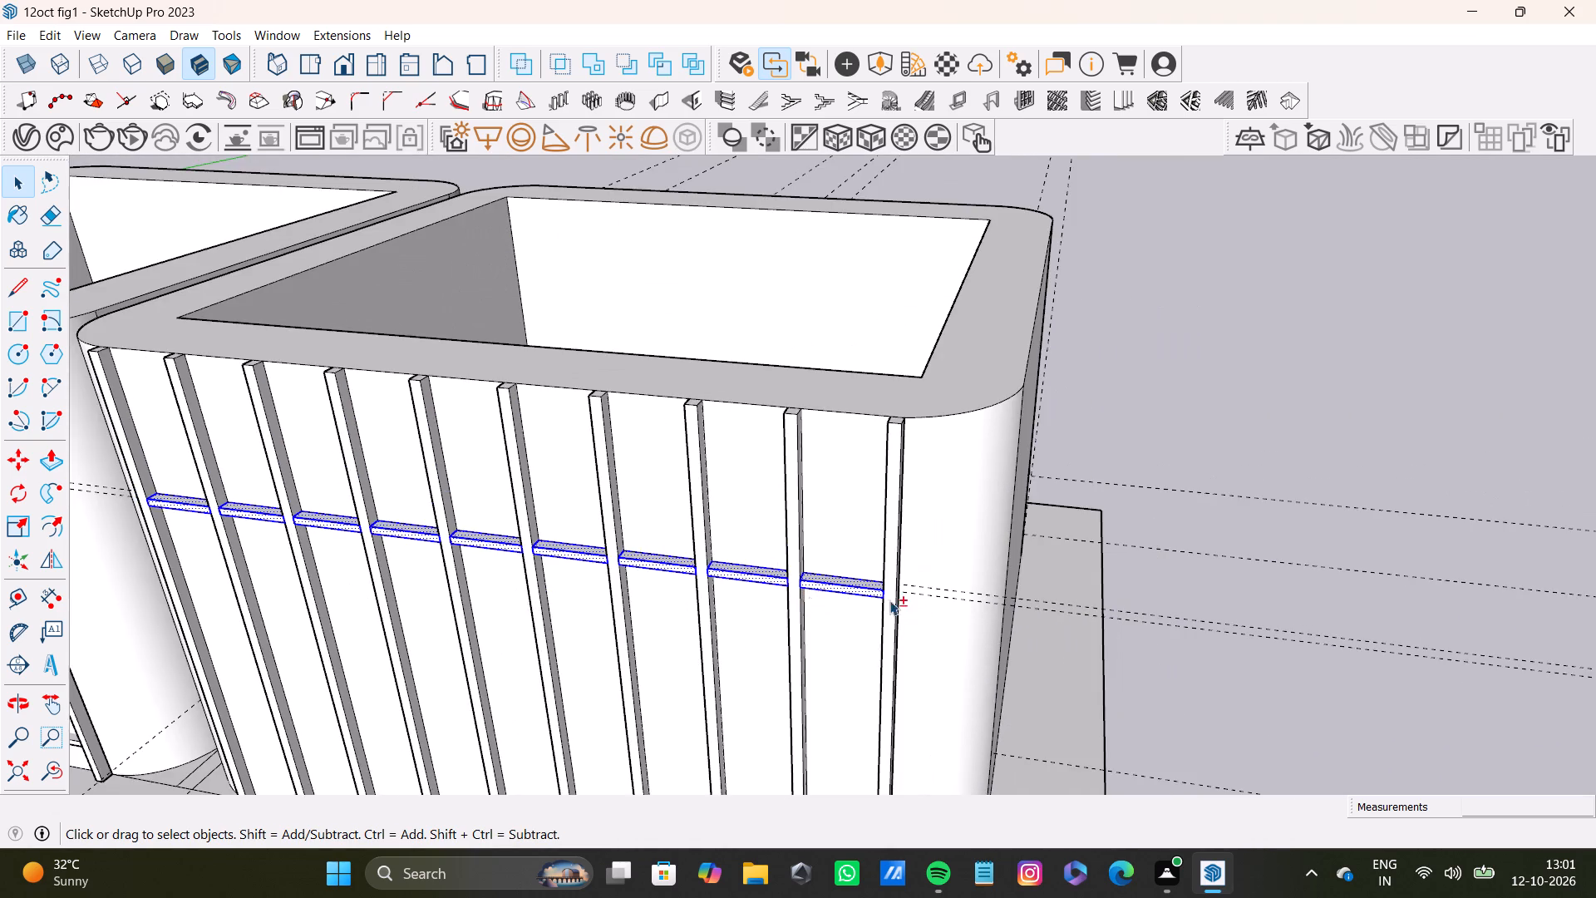
pyautogui.scroll(4, 794, 570)
pyautogui.scroll(-5, 835, 585)
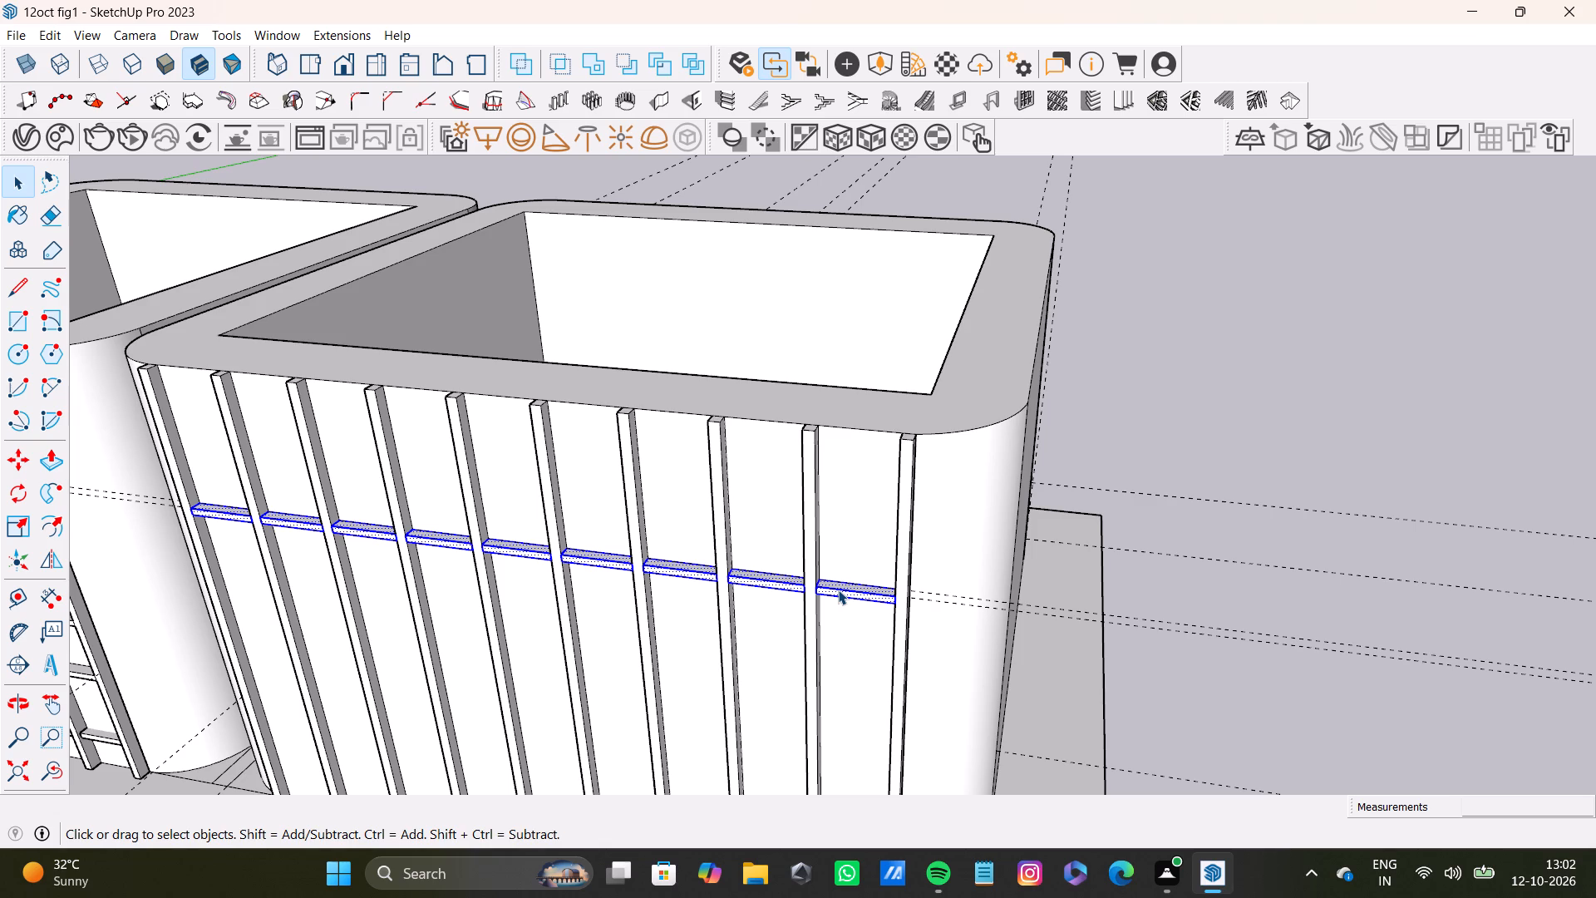
pyautogui.press(',')
pyautogui.scroll(7, 841, 600)
pyautogui.scroll(-6, 874, 584)
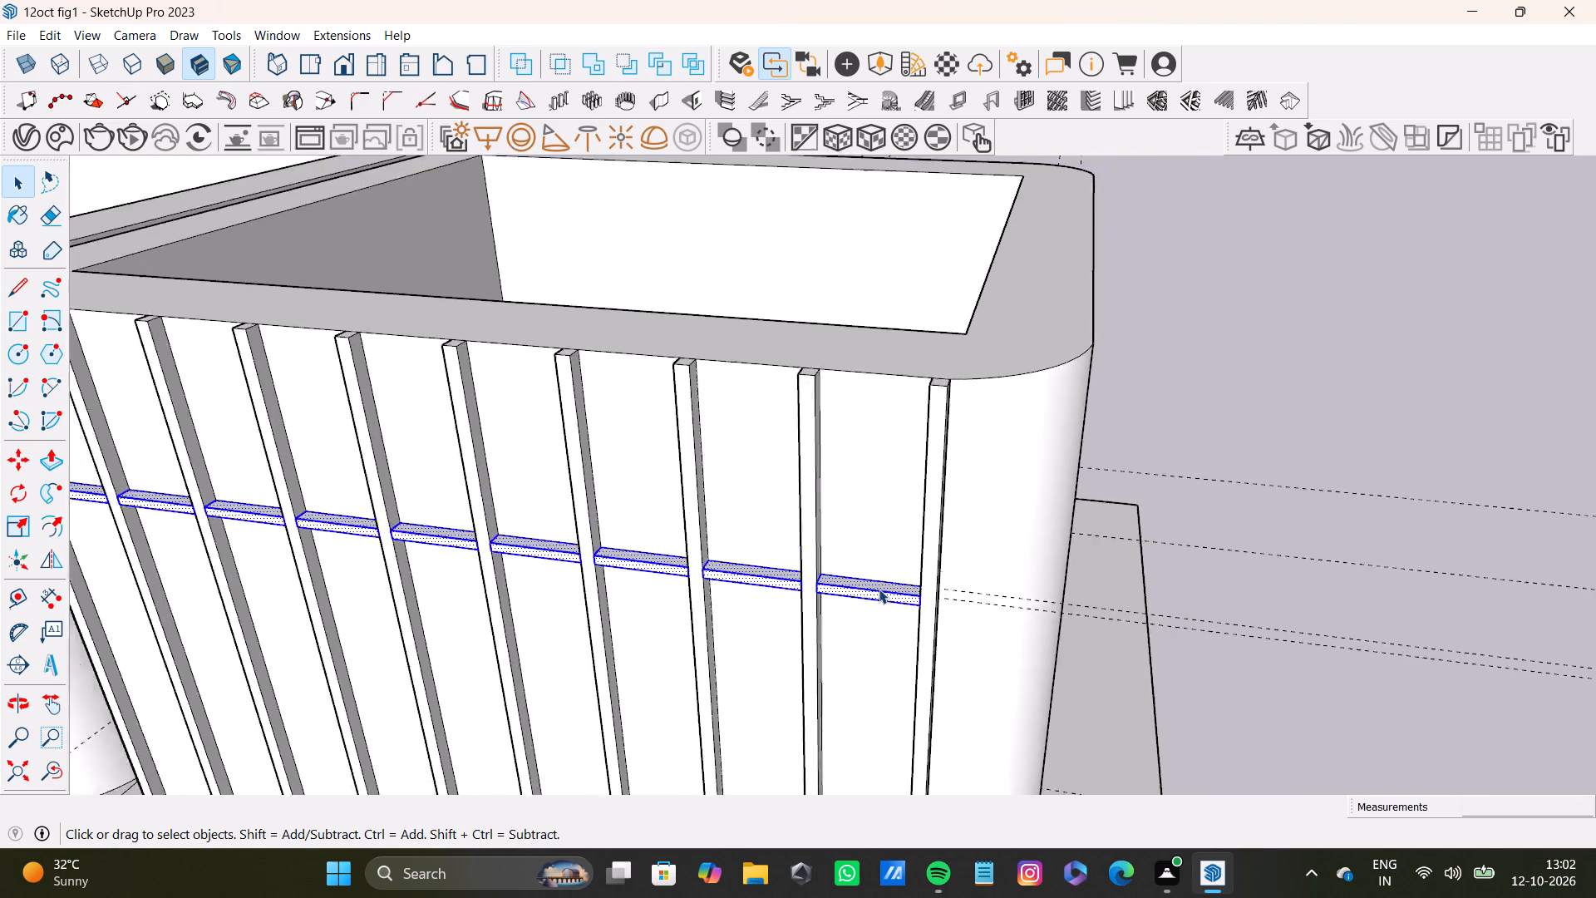
pyautogui.scroll(-2, 879, 589)
pyautogui.press('m')
pyautogui.scroll(13, 899, 601)
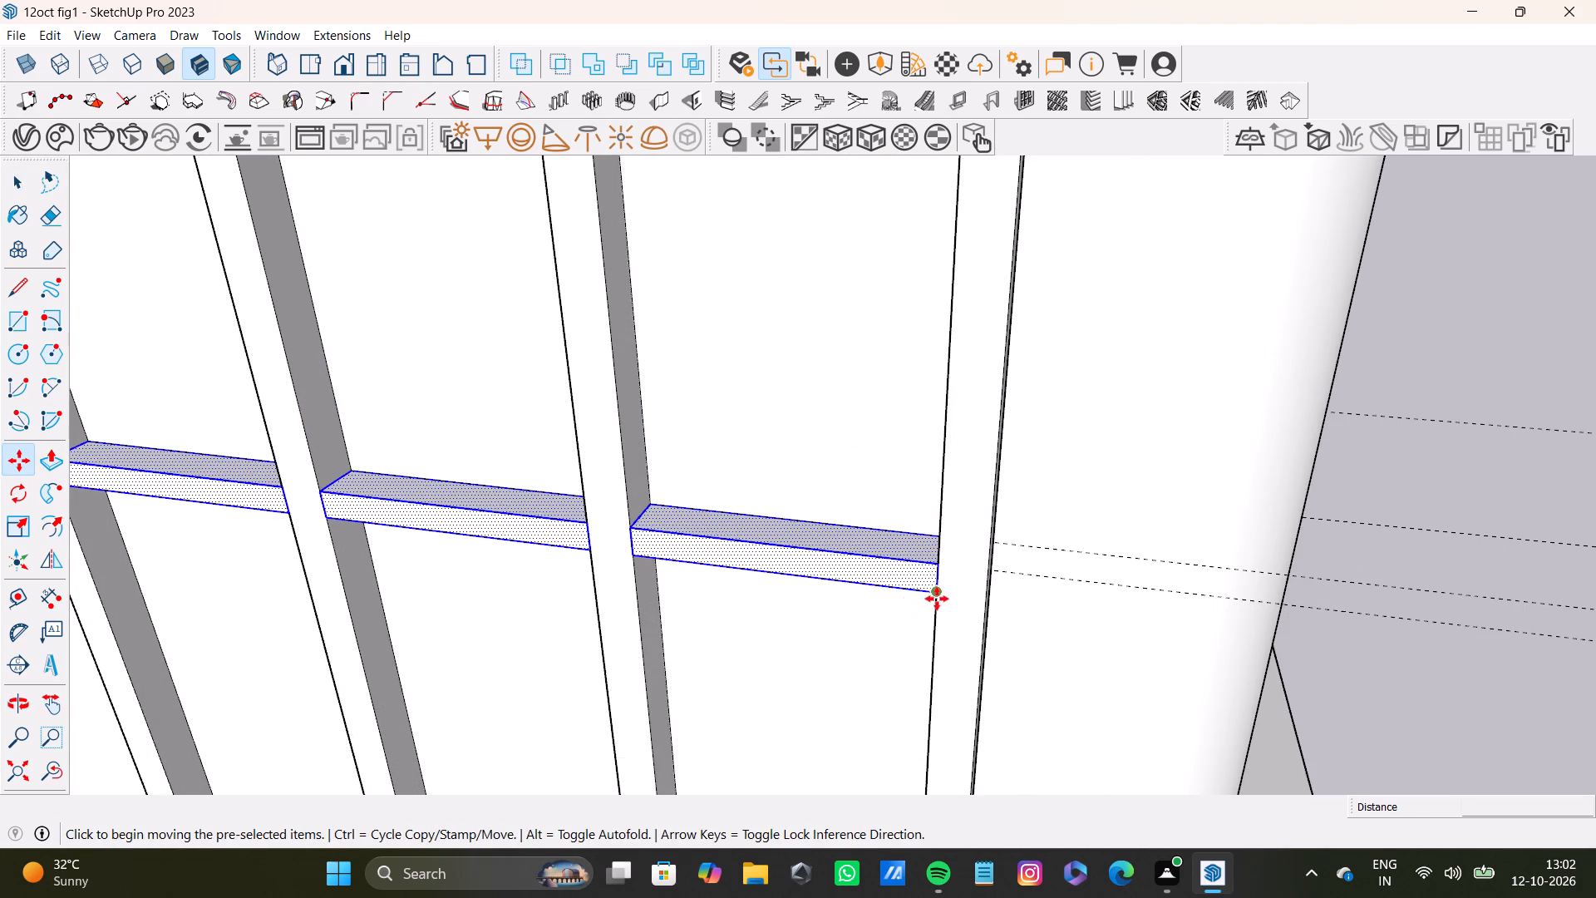
pyautogui.click(937, 599)
pyautogui.scroll(-5, 901, 708)
pyautogui.moveTo(917, 714); pyautogui.dragTo(944, 376, button='middle')
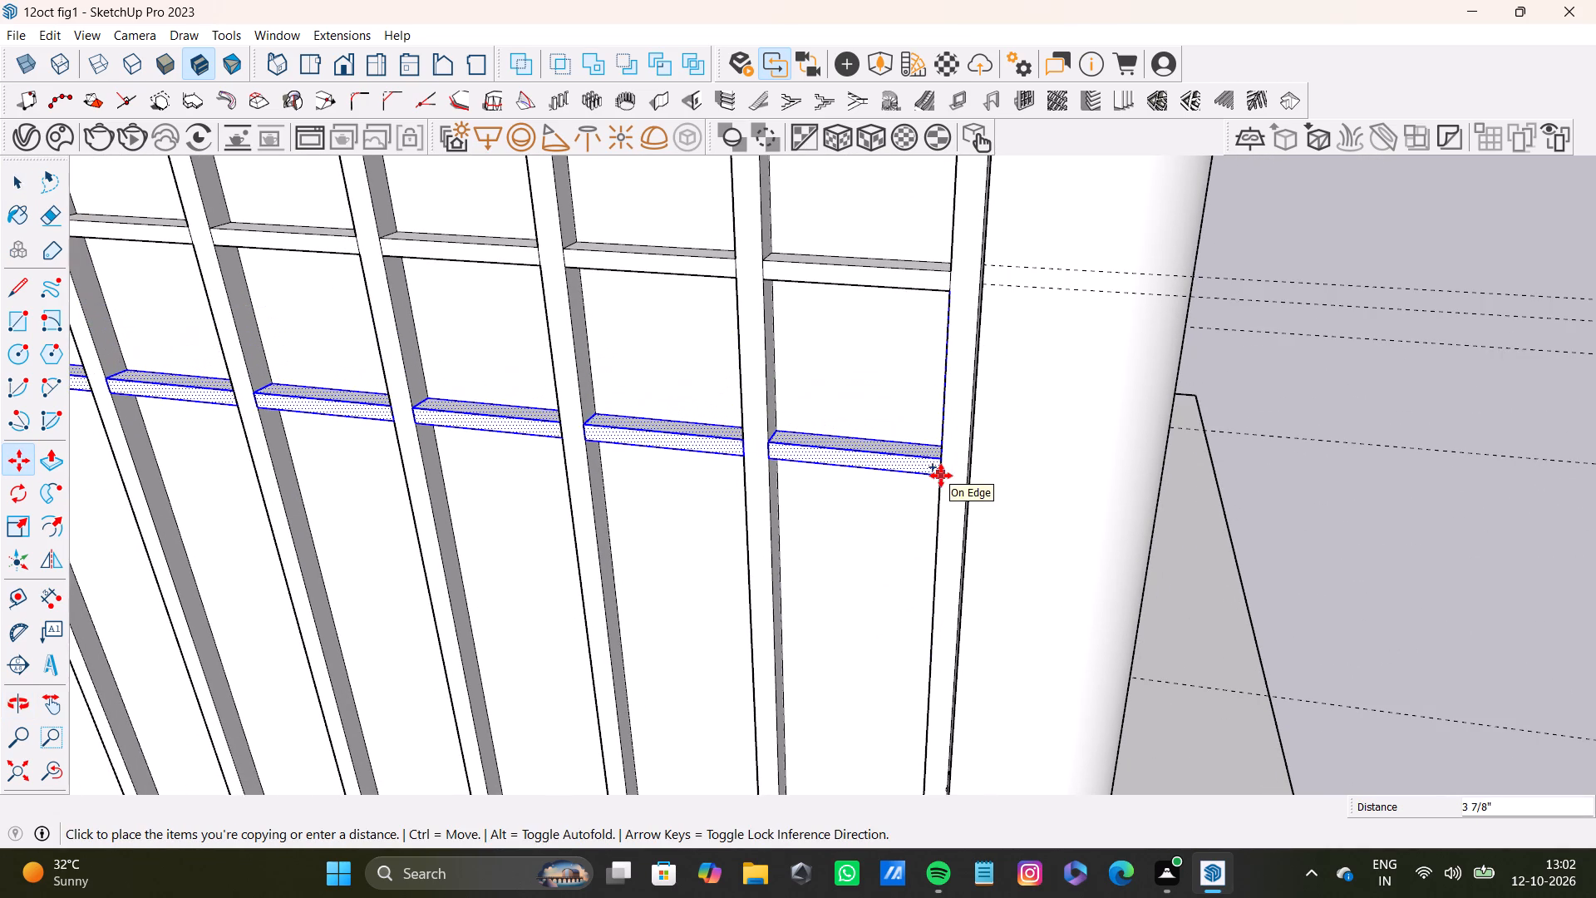
pyautogui.click(941, 476)
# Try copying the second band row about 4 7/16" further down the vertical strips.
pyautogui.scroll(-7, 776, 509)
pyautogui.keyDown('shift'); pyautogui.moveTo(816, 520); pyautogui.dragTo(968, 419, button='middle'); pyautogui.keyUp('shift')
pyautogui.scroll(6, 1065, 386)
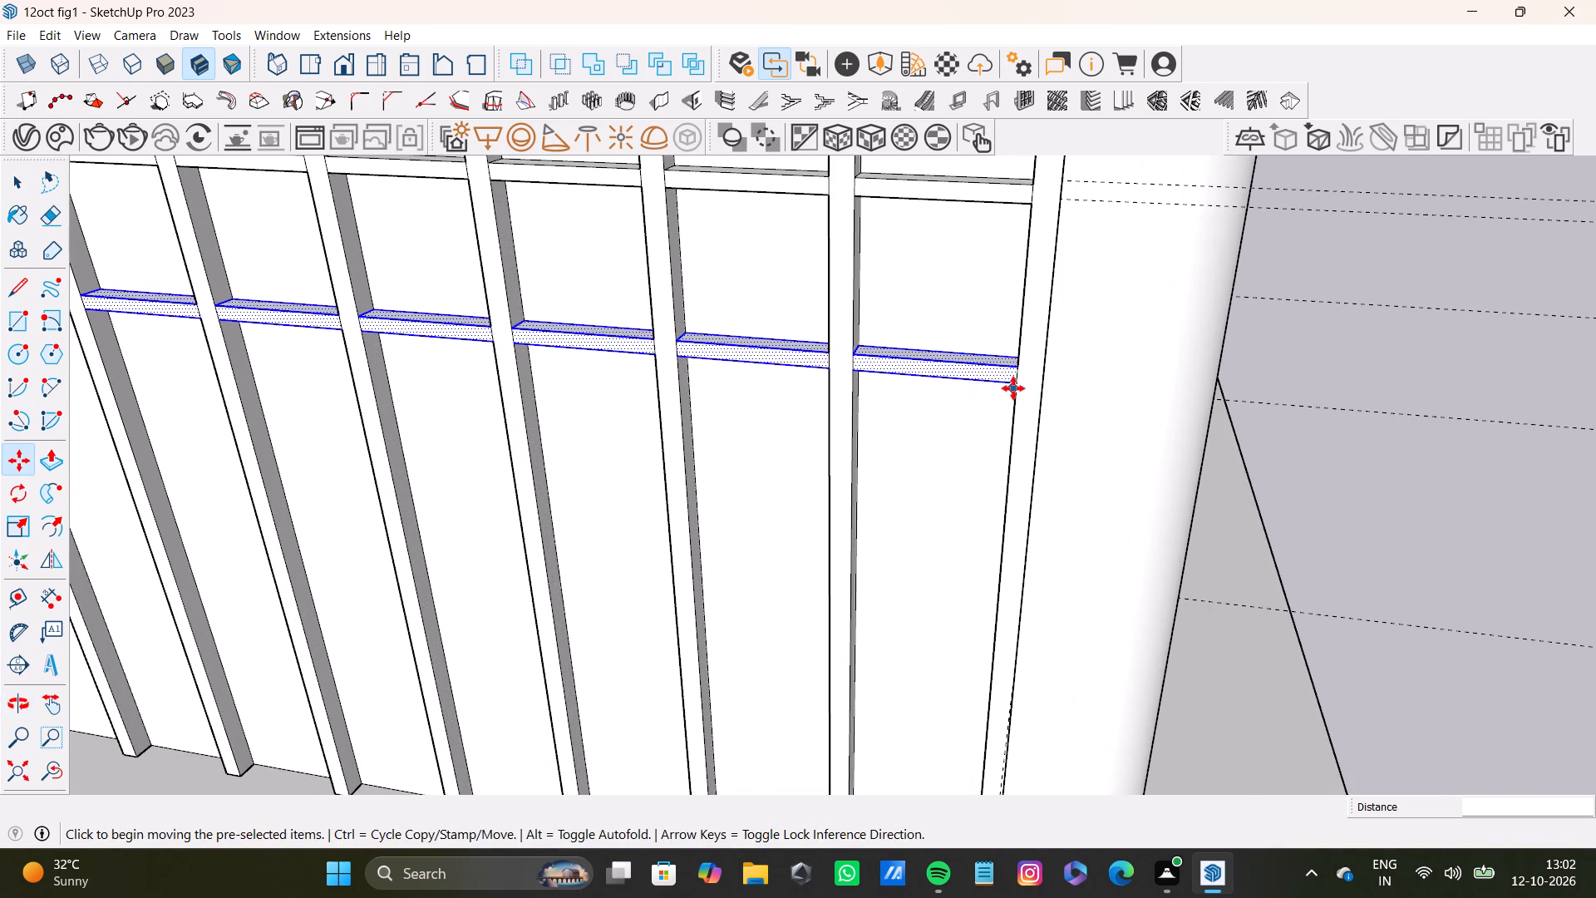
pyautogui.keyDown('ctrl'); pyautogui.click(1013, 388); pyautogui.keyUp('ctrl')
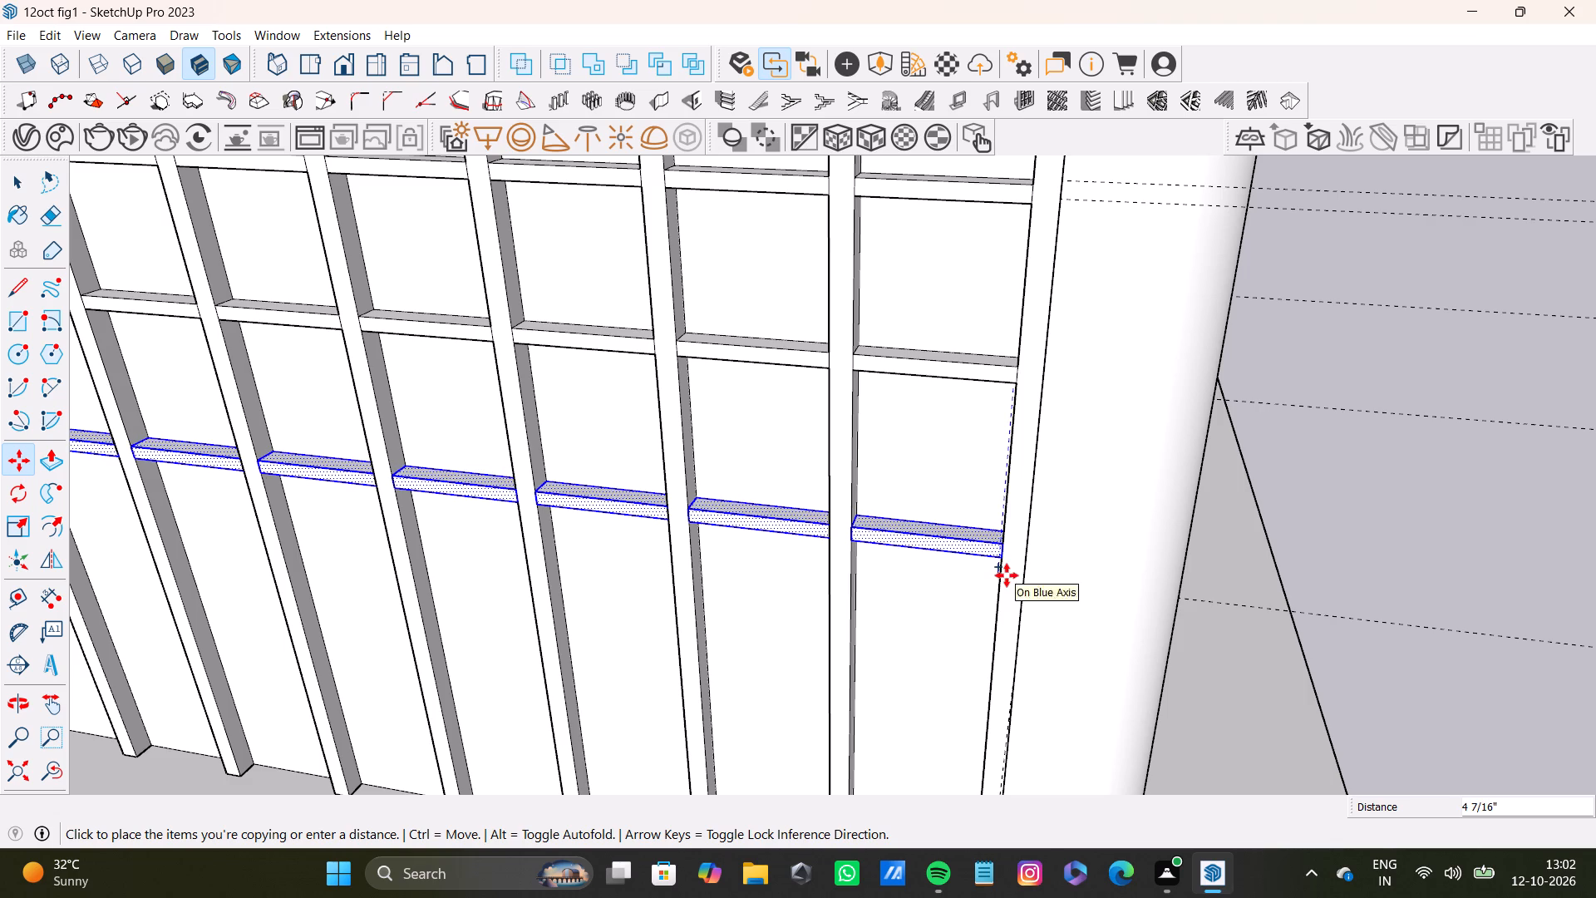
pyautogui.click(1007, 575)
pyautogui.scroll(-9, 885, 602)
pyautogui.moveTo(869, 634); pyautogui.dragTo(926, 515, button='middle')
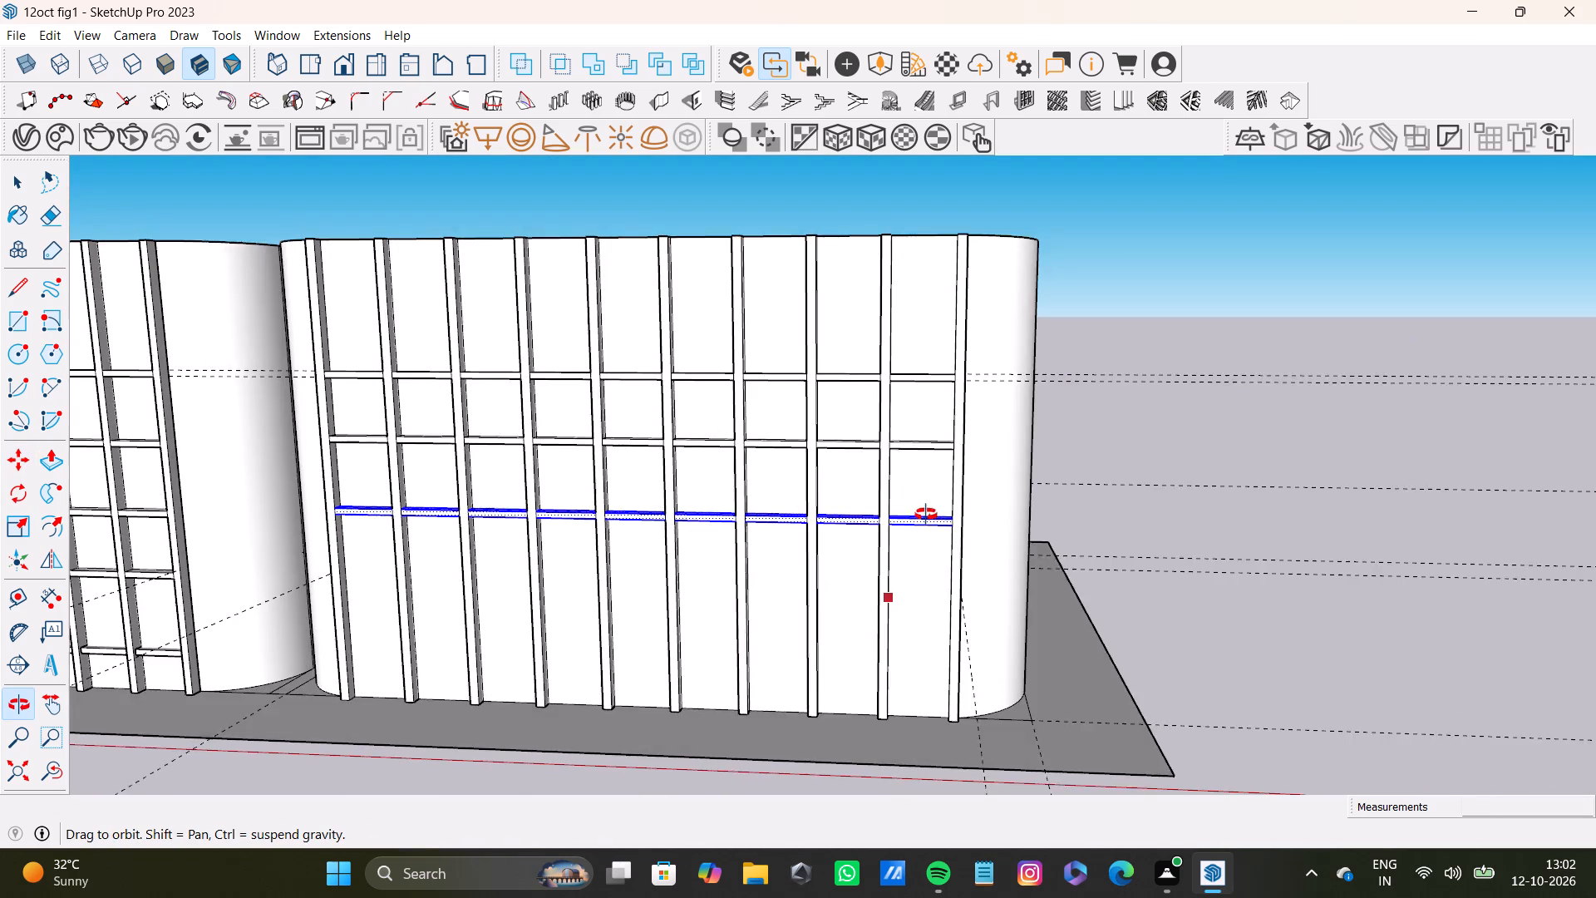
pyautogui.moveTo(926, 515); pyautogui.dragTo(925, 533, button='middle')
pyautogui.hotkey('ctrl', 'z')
# Select the top and front faces, with their edges, of the second row's band pieces in the first four bays.
pyautogui.keyDown('ctrl'); pyautogui.scroll(3, 938, 535); pyautogui.keyUp('ctrl')
pyautogui.press('space')
pyautogui.scroll(-5, 669, 480)
pyautogui.keyDown('shift'); pyautogui.moveTo(426, 480); pyautogui.dragTo(599, 527, button='middle'); pyautogui.keyUp('shift')
pyautogui.scroll(18, 513, 503)
pyautogui.moveTo(442, 461); pyautogui.dragTo(409, 585, button='middle')
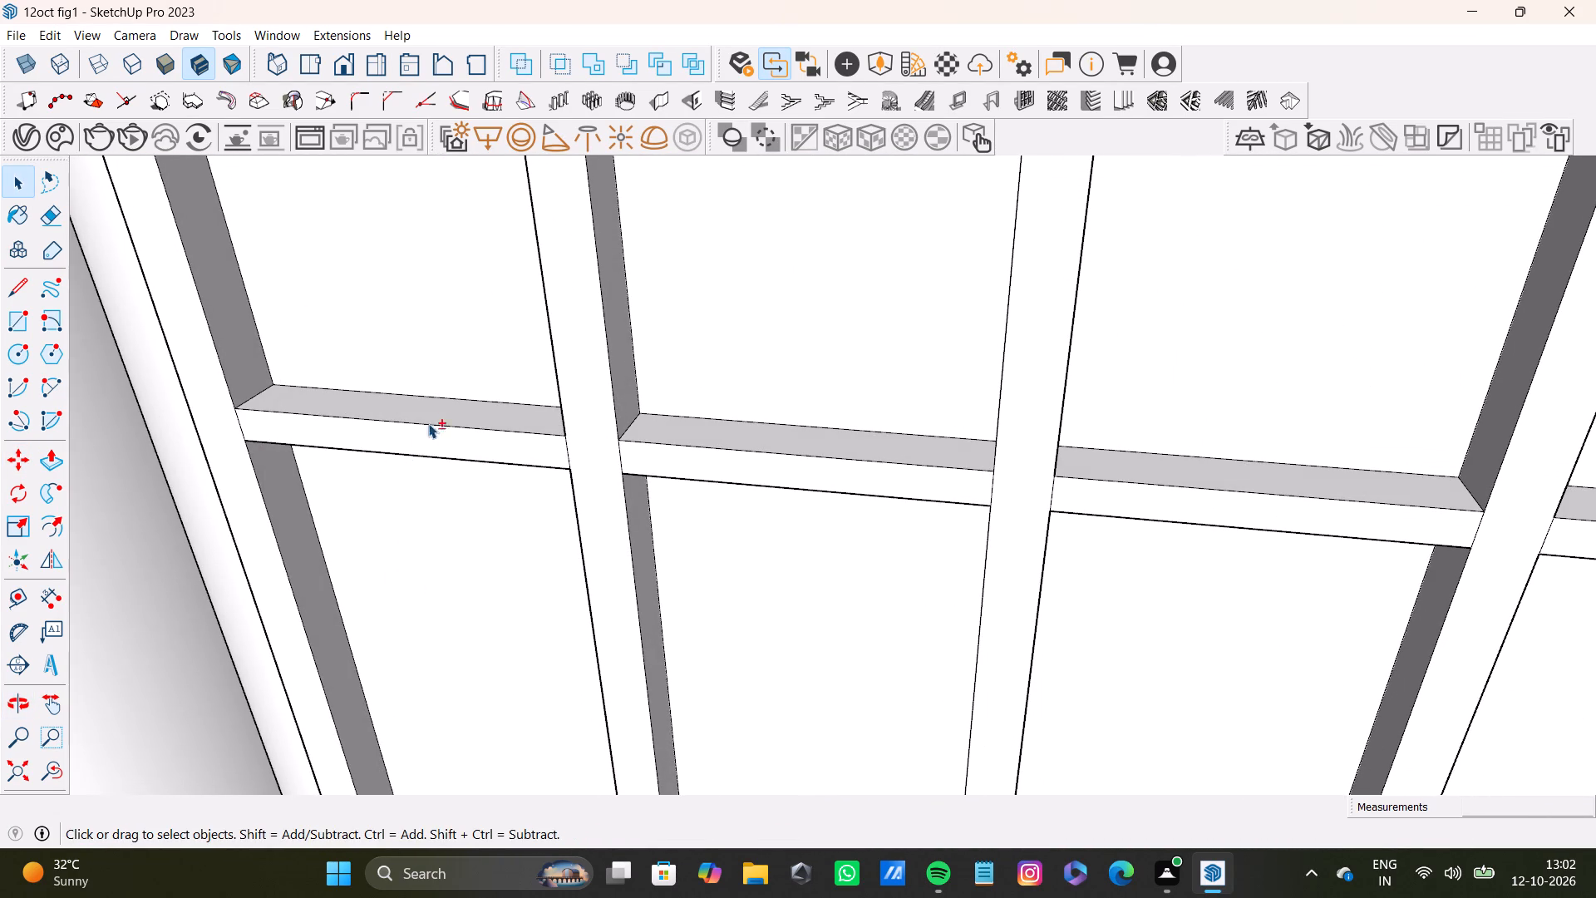
pyautogui.keyDown('shift'); pyautogui.doubleClick(445, 412); pyautogui.keyUp('shift')
pyautogui.keyDown('shift'); pyautogui.doubleClick(449, 437); pyautogui.keyUp('shift')
pyautogui.keyDown('shift'); pyautogui.doubleClick(707, 432); pyautogui.keyUp('shift')
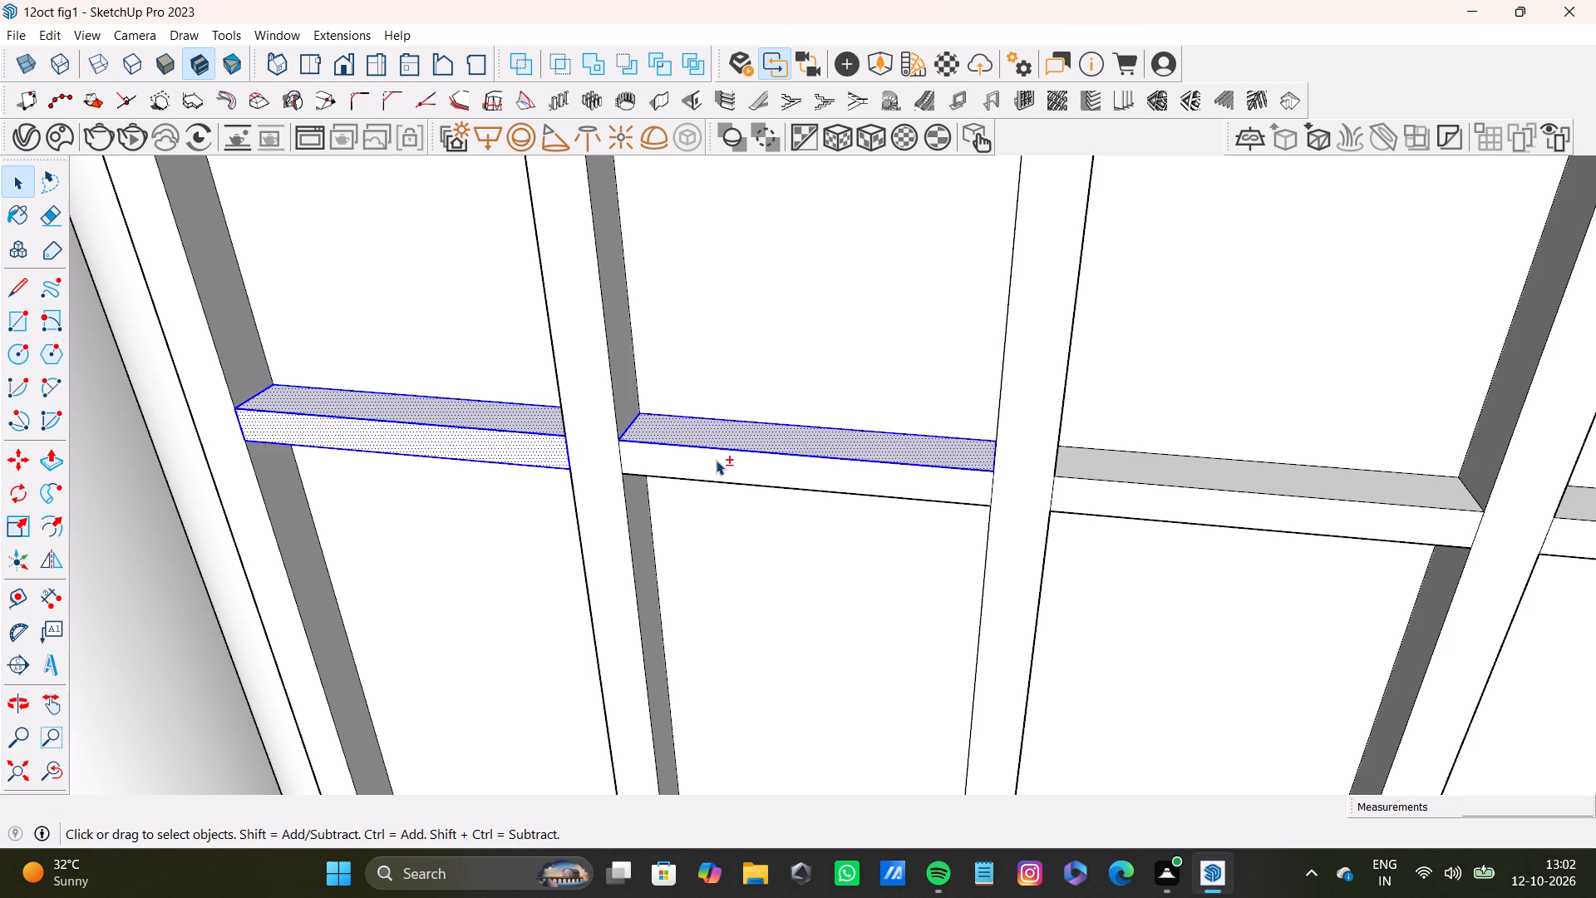
pyautogui.keyDown('shift'); pyautogui.doubleClick(716, 460); pyautogui.keyUp('shift')
pyautogui.keyDown('shift'); pyautogui.moveTo(1273, 558); pyautogui.dragTo(950, 574, button='middle'); pyautogui.keyUp('shift')
pyautogui.keyDown('shift'); pyautogui.doubleClick(888, 497); pyautogui.keyUp('shift')
pyautogui.keyDown('shift'); pyautogui.doubleClick(899, 529); pyautogui.keyUp('shift')
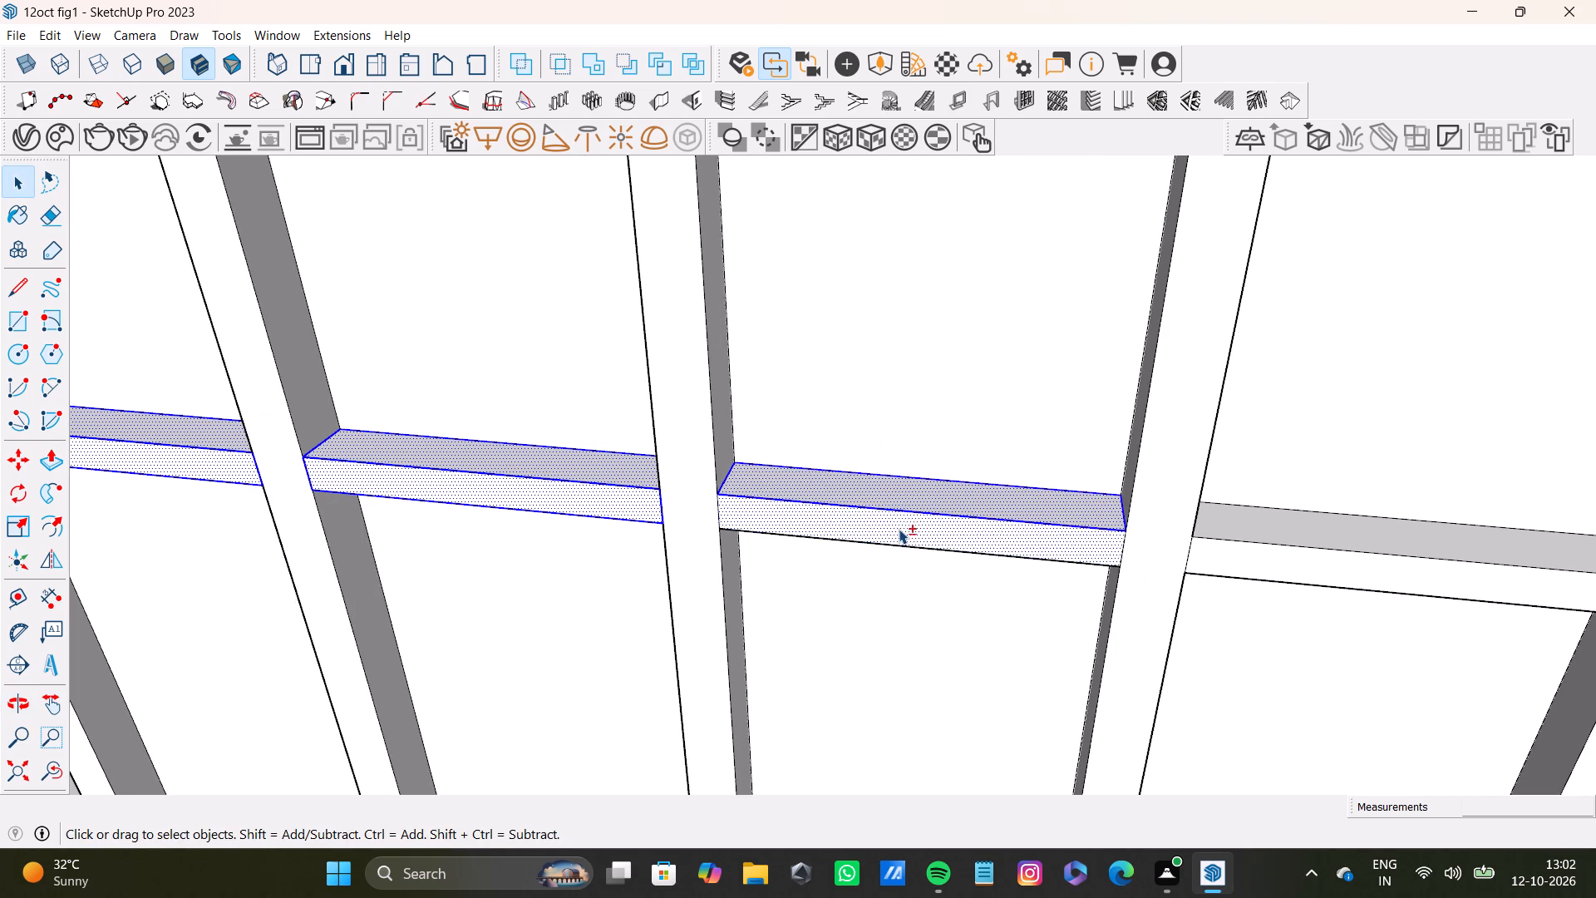
pyautogui.keyDown('shift'); pyautogui.moveTo(1237, 560); pyautogui.dragTo(906, 571, button='middle'); pyautogui.keyUp('shift')
pyautogui.keyDown('shift'); pyautogui.doubleClick(964, 538); pyautogui.keyUp('shift')
pyautogui.keyDown('shift'); pyautogui.doubleClick(966, 576); pyautogui.keyUp('shift')
# Add the top and front faces and edges of the second row's band pieces in the fifth to ninth bays to the selection.
pyautogui.keyDown('shift'); pyautogui.moveTo(1447, 595); pyautogui.dragTo(1053, 550, button='middle'); pyautogui.keyUp('shift')
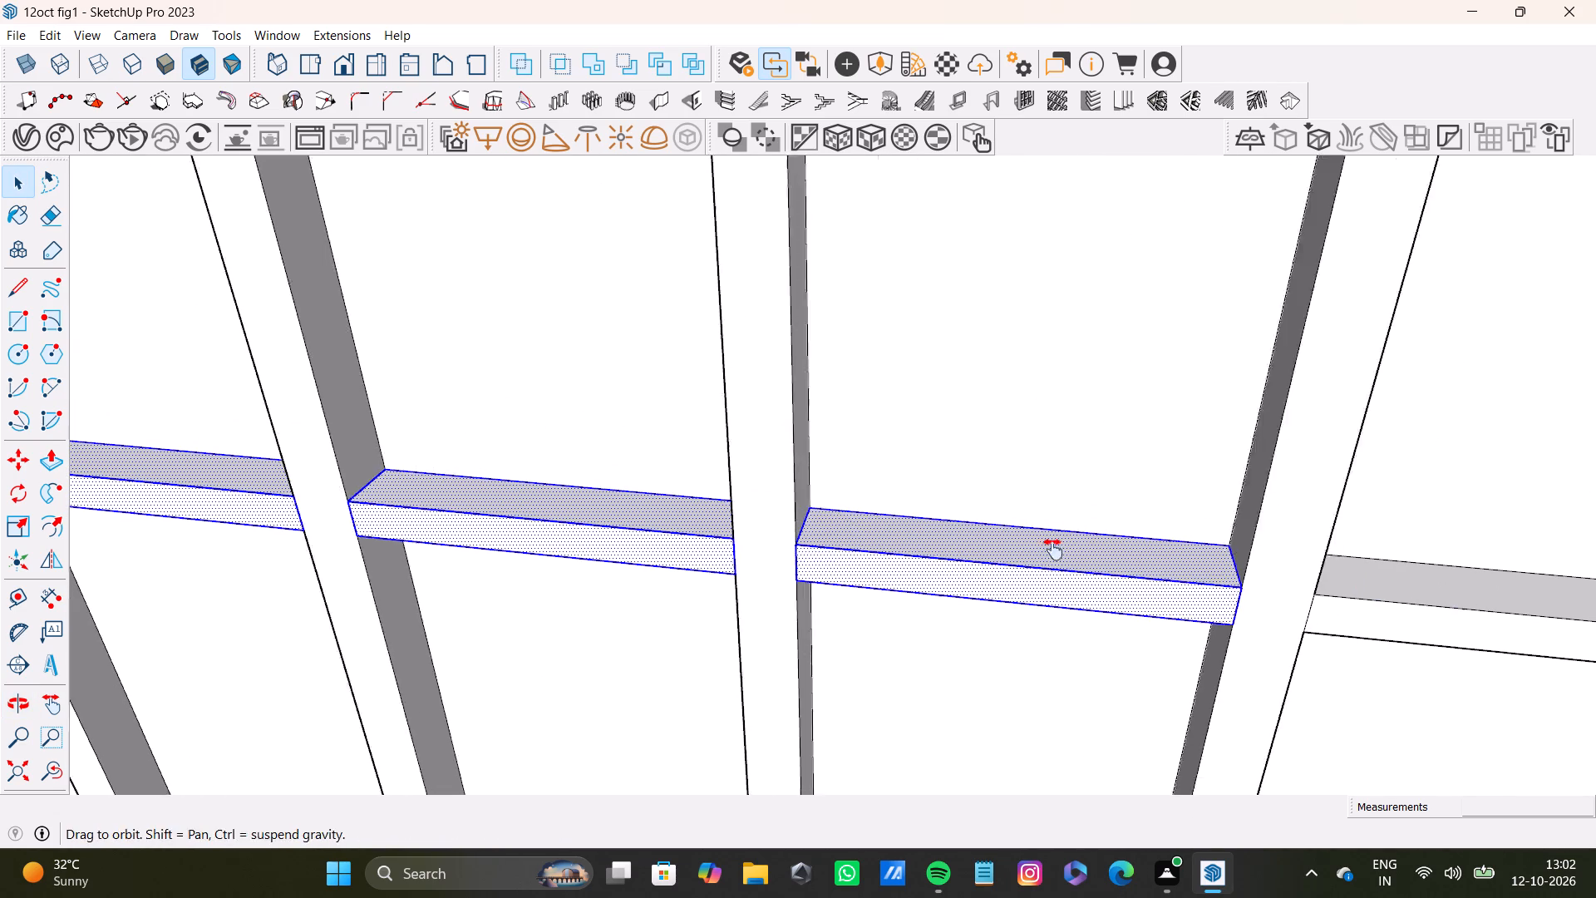
pyautogui.keyDown('shift'); pyautogui.moveTo(1053, 550); pyautogui.dragTo(978, 543, button='middle'); pyautogui.keyUp('shift')
pyautogui.keyDown('shift'); pyautogui.doubleClick(1017, 542); pyautogui.keyUp('shift')
pyautogui.keyDown('shift'); pyautogui.doubleClick(1025, 580); pyautogui.keyUp('shift')
pyautogui.keyDown('shift'); pyautogui.moveTo(1268, 598); pyautogui.dragTo(737, 549, button='middle'); pyautogui.keyUp('shift')
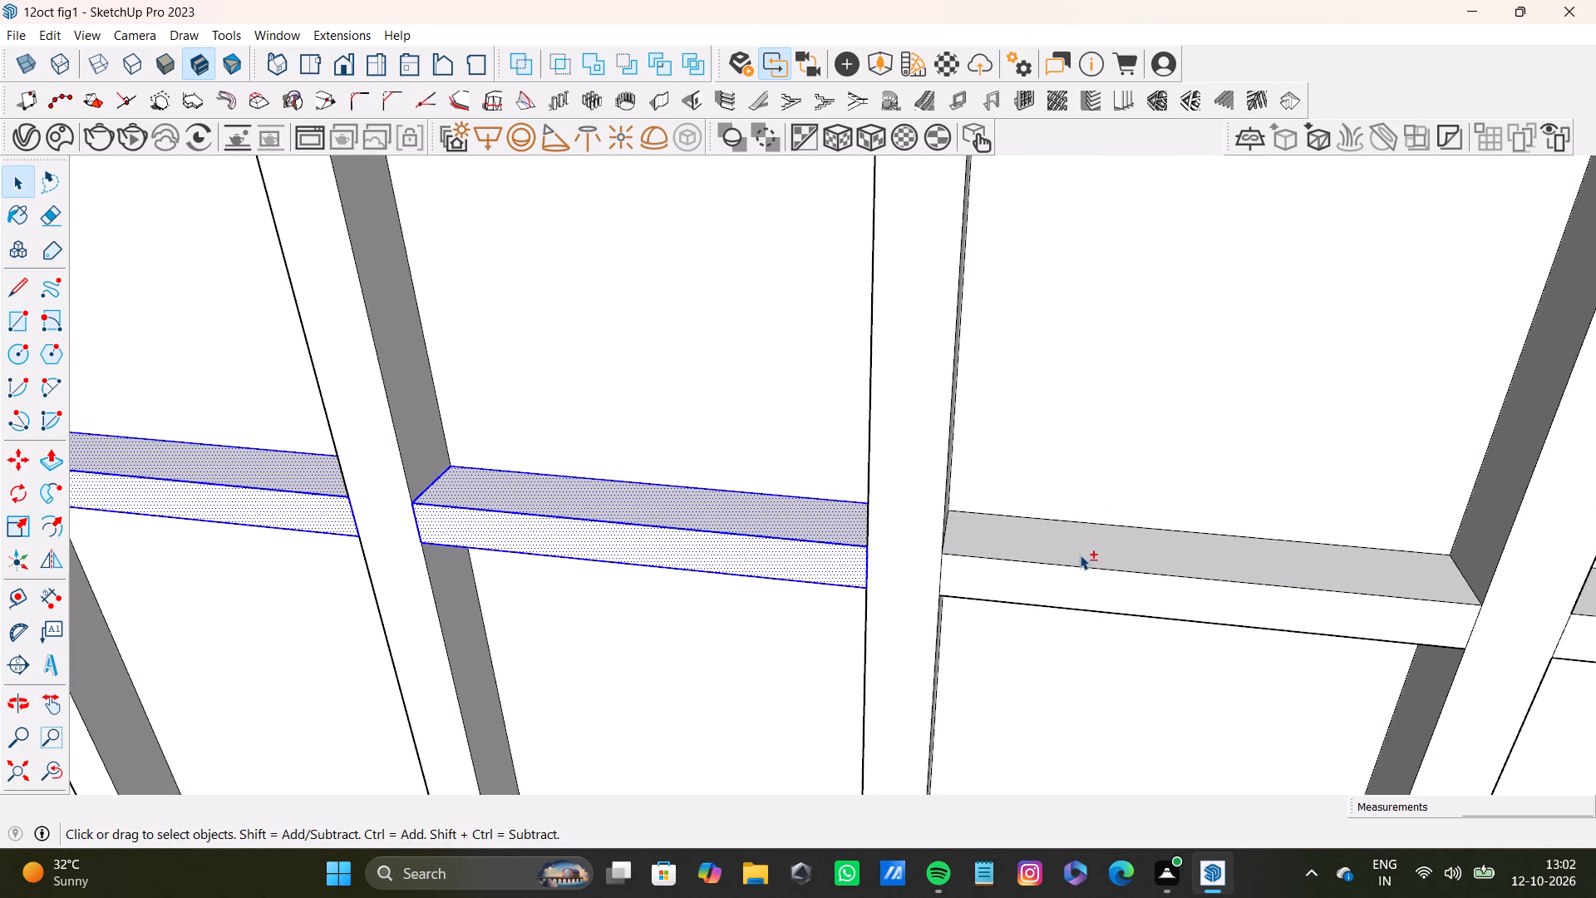
pyautogui.keyDown('shift'); pyautogui.doubleClick(1080, 555); pyautogui.keyUp('shift')
pyautogui.keyDown('shift'); pyautogui.doubleClick(1091, 592); pyautogui.keyUp('shift')
pyautogui.keyDown('shift'); pyautogui.moveTo(1449, 626); pyautogui.dragTo(643, 550, button='middle'); pyautogui.keyUp('shift')
pyautogui.keyDown('shift'); pyautogui.doubleClick(978, 546); pyautogui.keyUp('shift')
pyautogui.keyDown('shift'); pyautogui.doubleClick(978, 592); pyautogui.keyUp('shift')
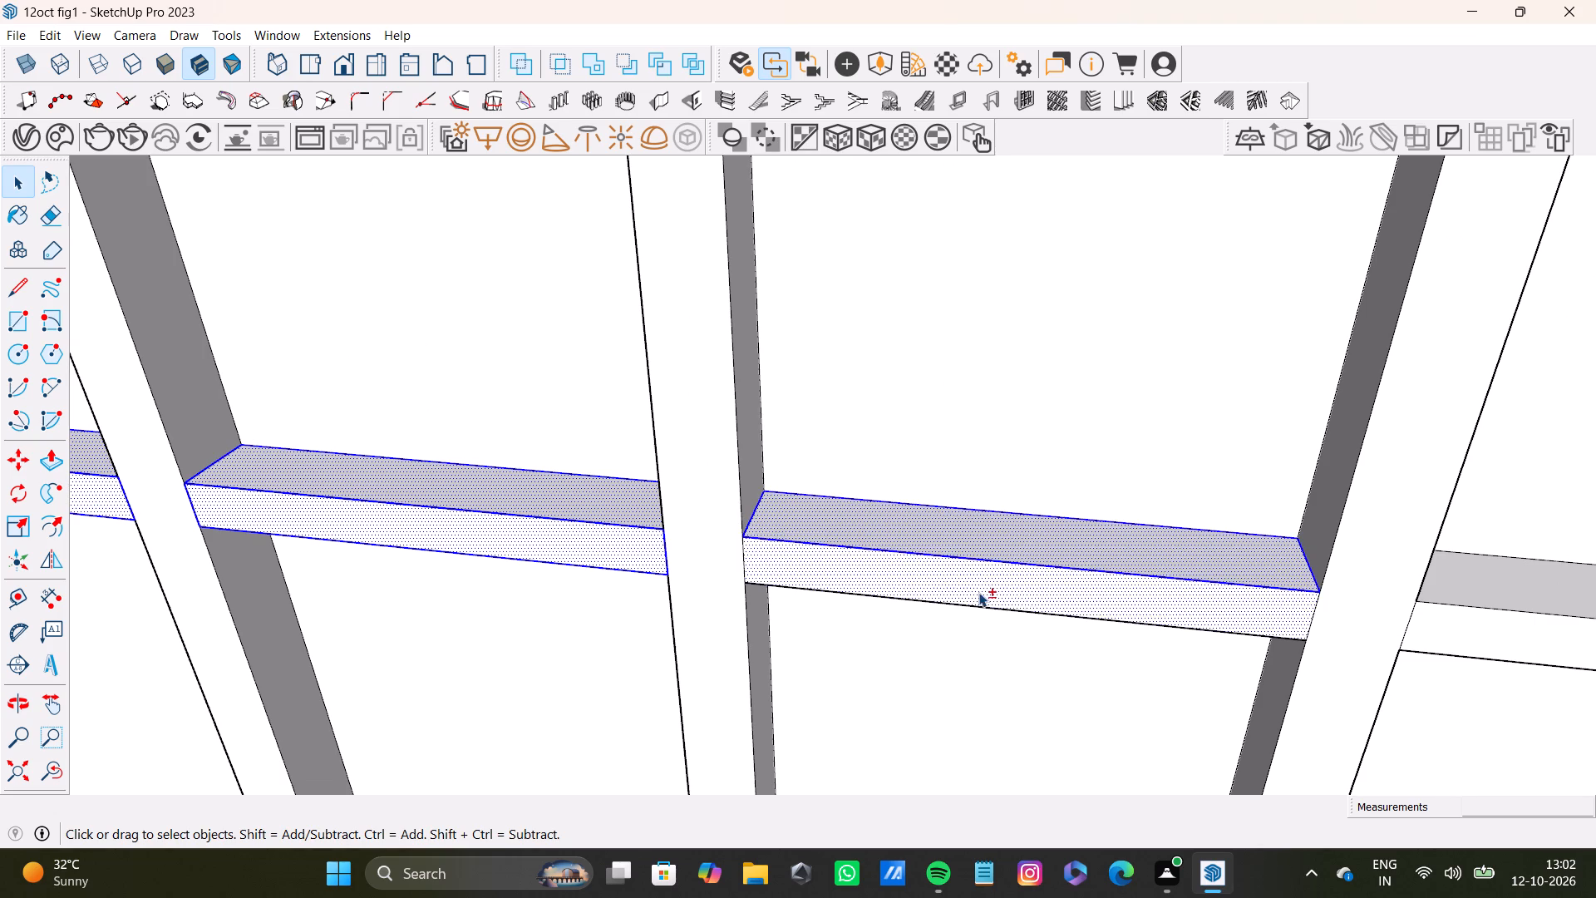
pyautogui.keyDown('shift'); pyautogui.scroll(1, 1304, 624); pyautogui.keyUp('shift')
pyautogui.keyDown('shift'); pyautogui.moveTo(1286, 626); pyautogui.dragTo(656, 569, button='middle'); pyautogui.keyUp('shift')
pyautogui.keyDown('shift'); pyautogui.doubleClick(877, 526); pyautogui.keyUp('shift')
pyautogui.keyDown('shift'); pyautogui.doubleClick(873, 566); pyautogui.keyUp('shift')
pyautogui.keyDown('shift'); pyautogui.scroll(-5, 871, 574); pyautogui.keyUp('shift')
pyautogui.keyDown('shift'); pyautogui.moveTo(1263, 629); pyautogui.dragTo(1197, 604, button='middle'); pyautogui.keyUp('shift')
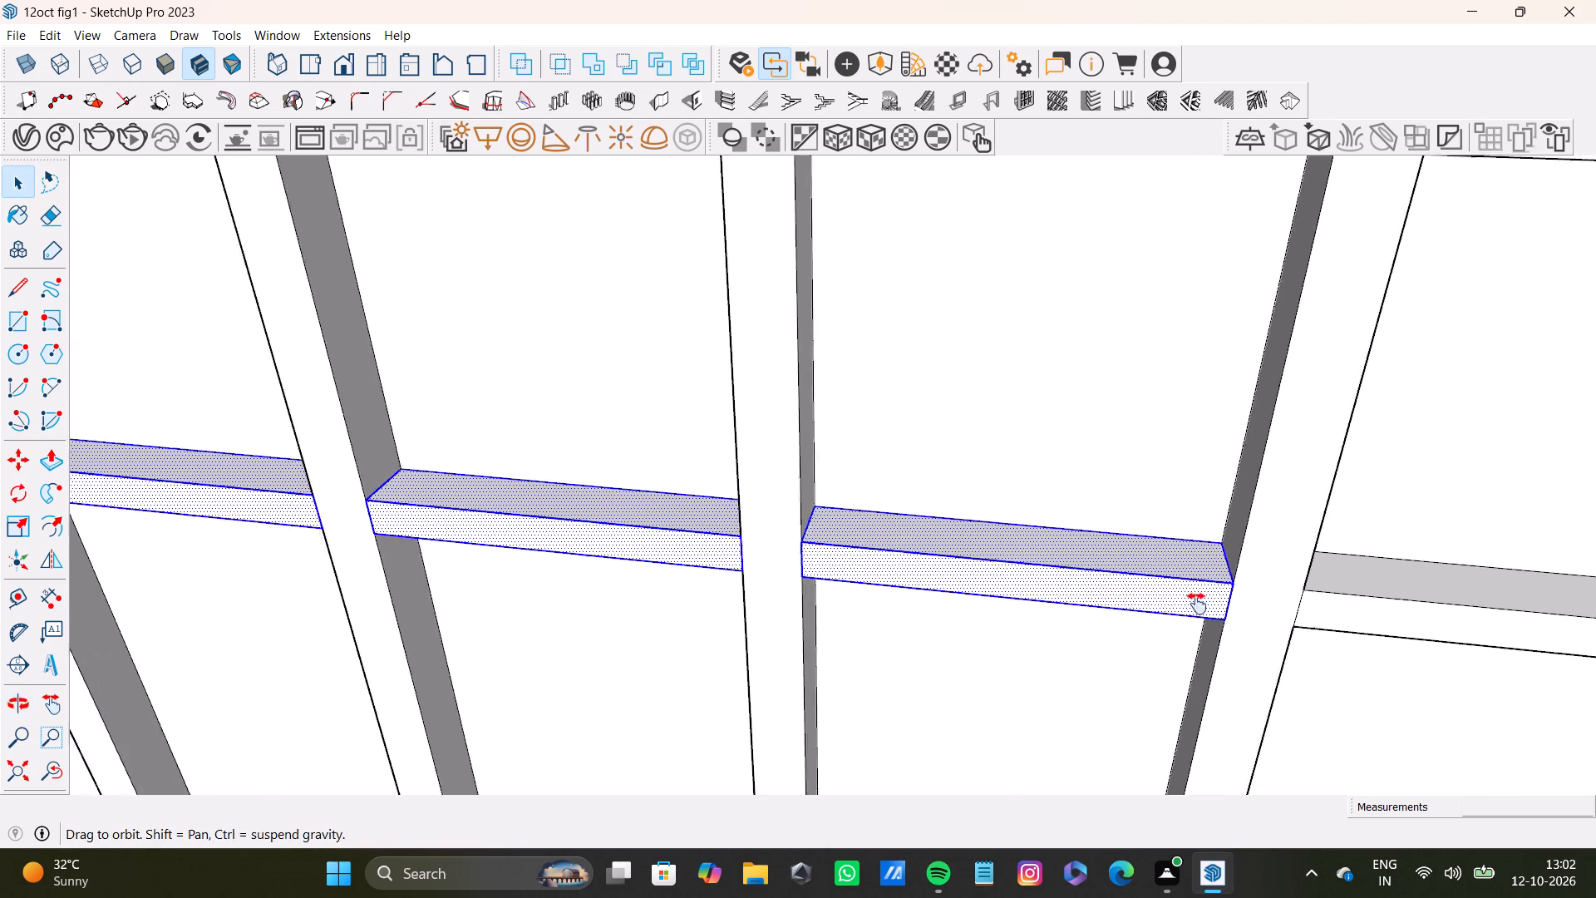
pyautogui.keyDown('shift'); pyautogui.moveTo(1197, 604); pyautogui.dragTo(885, 581, button='middle'); pyautogui.keyUp('shift')
pyautogui.keyDown('shift'); pyautogui.scroll(4, 983, 536); pyautogui.keyUp('shift')
pyautogui.keyDown('shift'); pyautogui.doubleClick(986, 535); pyautogui.keyUp('shift')
pyautogui.keyDown('shift'); pyautogui.doubleClick(986, 578); pyautogui.keyUp('shift')
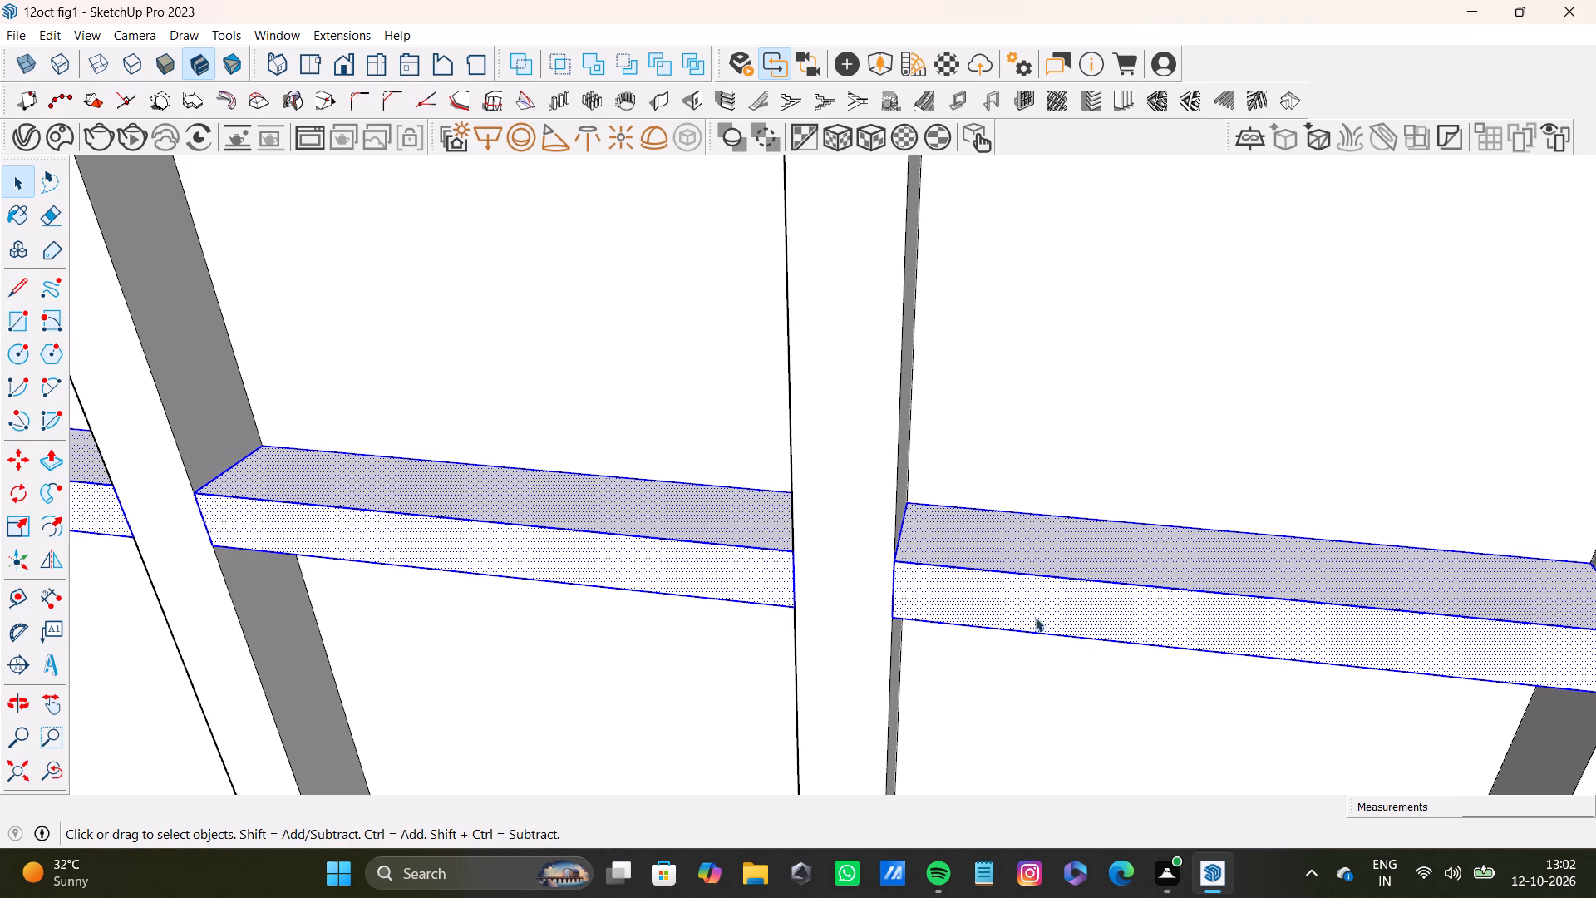
# Copy the selected second band row straight down along the last vertical strip to form a third row.
pyautogui.scroll(-15, 1080, 643)
pyautogui.keyDown('shift'); pyautogui.moveTo(1019, 741); pyautogui.dragTo(1006, 640, button='middle'); pyautogui.keyUp('shift')
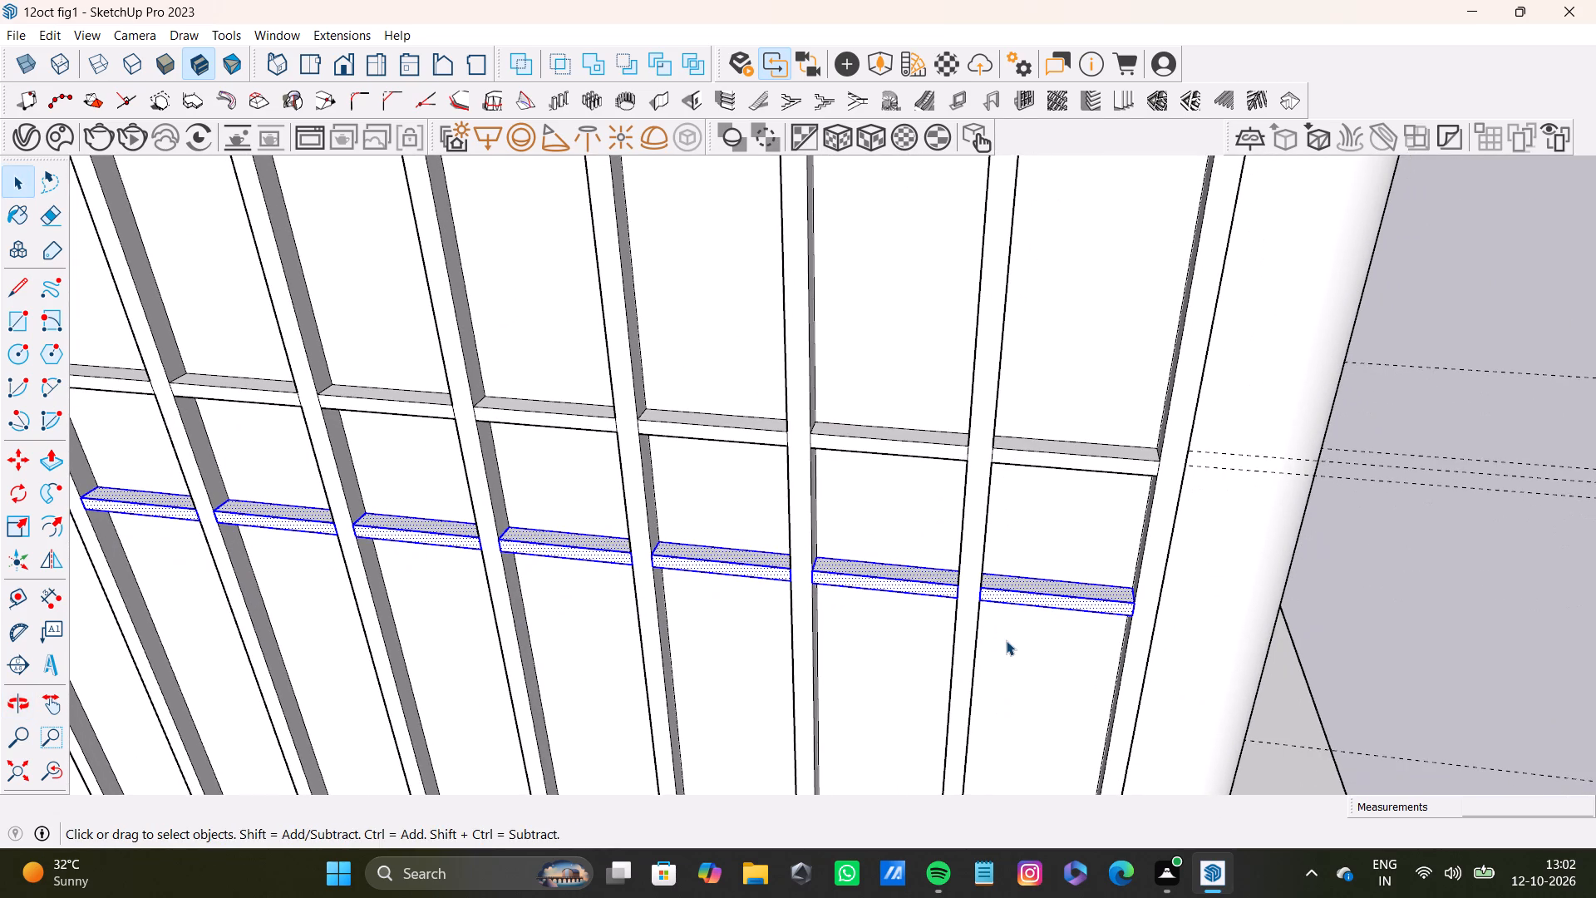
pyautogui.moveTo(1007, 639); pyautogui.dragTo(1034, 566, button='middle')
pyautogui.press('m')
pyautogui.scroll(1, 1111, 596)
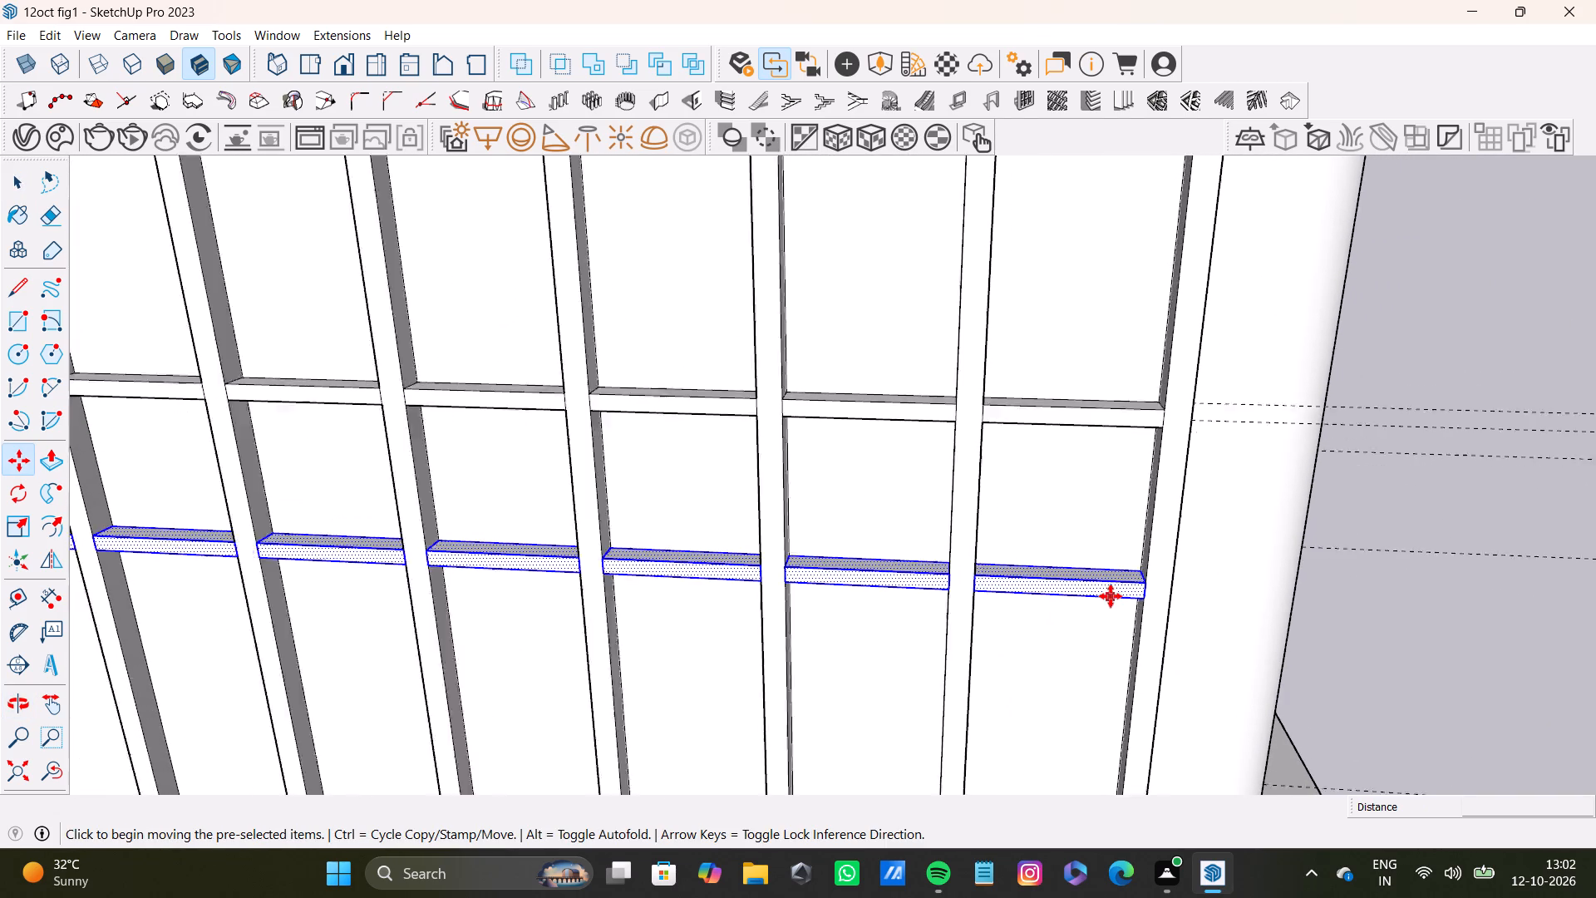
pyautogui.scroll(6, 1111, 596)
pyautogui.keyDown('ctrl'); pyautogui.click(1156, 601); pyautogui.keyUp('ctrl')
pyautogui.scroll(-8, 1037, 661)
pyautogui.keyDown('shift'); pyautogui.moveTo(1079, 701); pyautogui.dragTo(1073, 482, button='middle'); pyautogui.keyUp('shift')
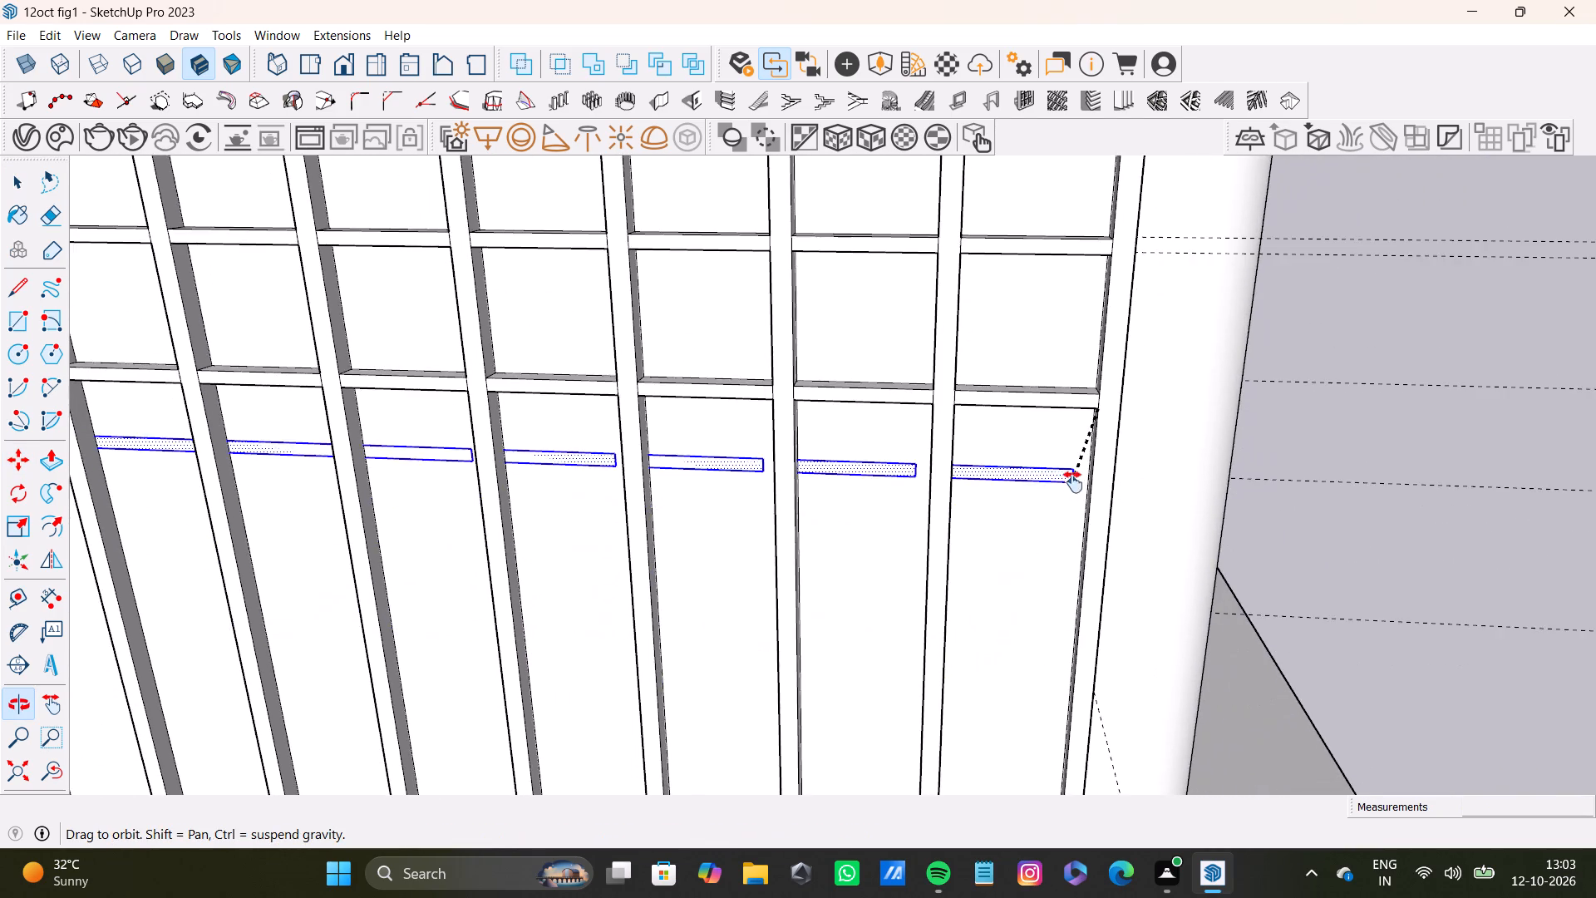
pyautogui.keyDown('shift'); pyautogui.moveTo(1073, 482); pyautogui.dragTo(1045, 532, button='middle'); pyautogui.keyUp('shift')
pyautogui.click(1085, 590)
# Nudge the selected third band row slightly upward along the last vertical strip.
pyautogui.scroll(-9, 891, 599)
pyautogui.moveTo(806, 590); pyautogui.dragTo(783, 411, button='middle')
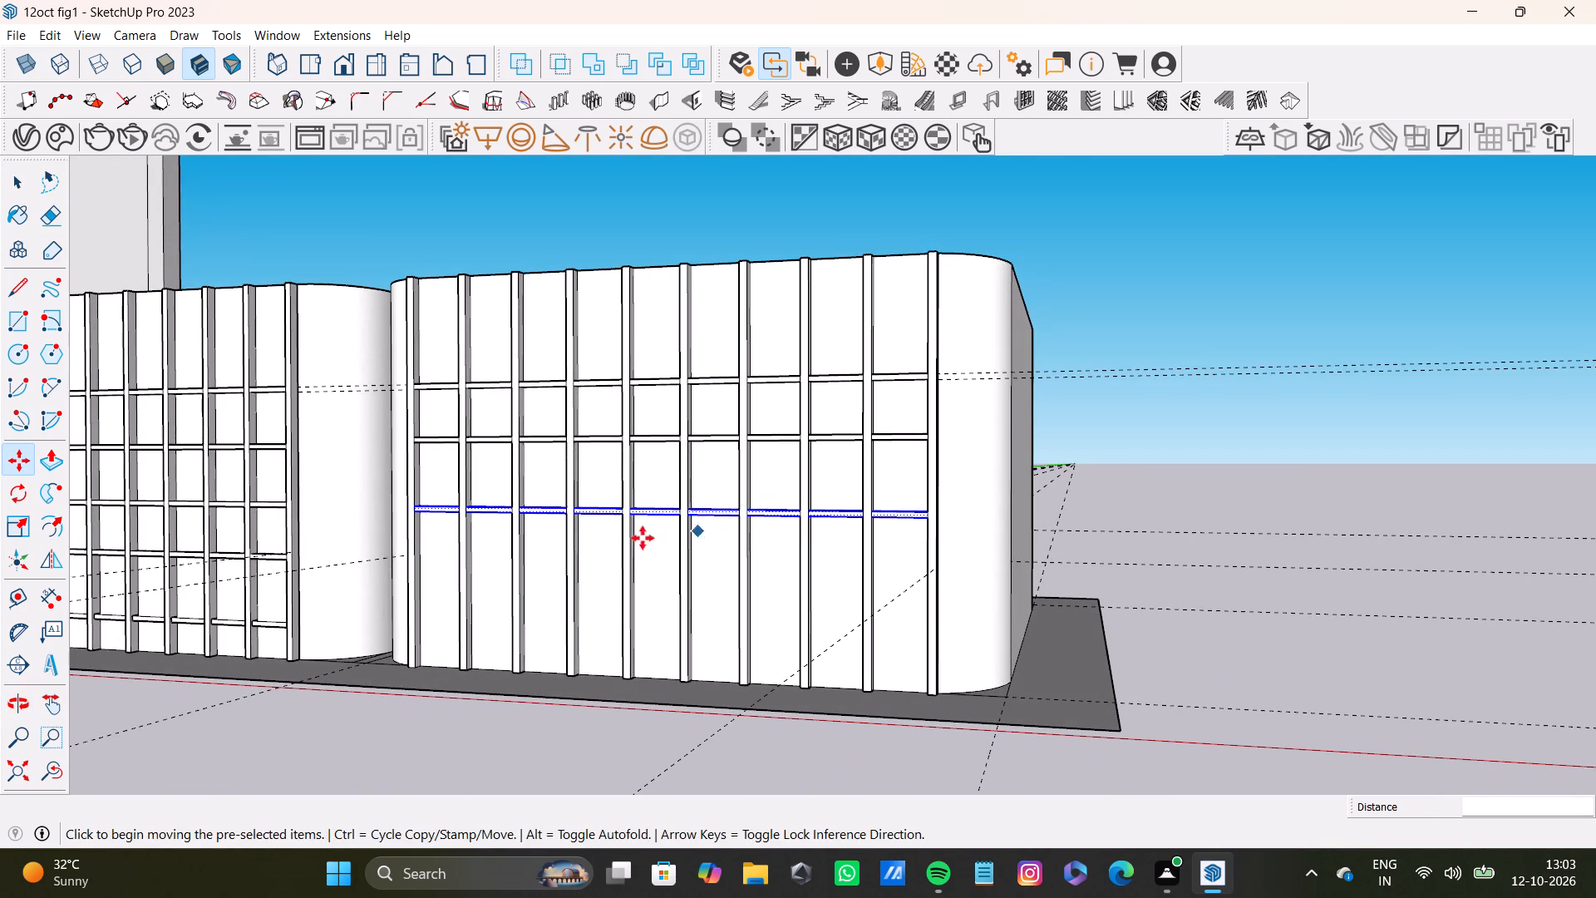
pyautogui.moveTo(827, 567); pyautogui.dragTo(696, 744, button='middle')
pyautogui.scroll(4, 744, 632)
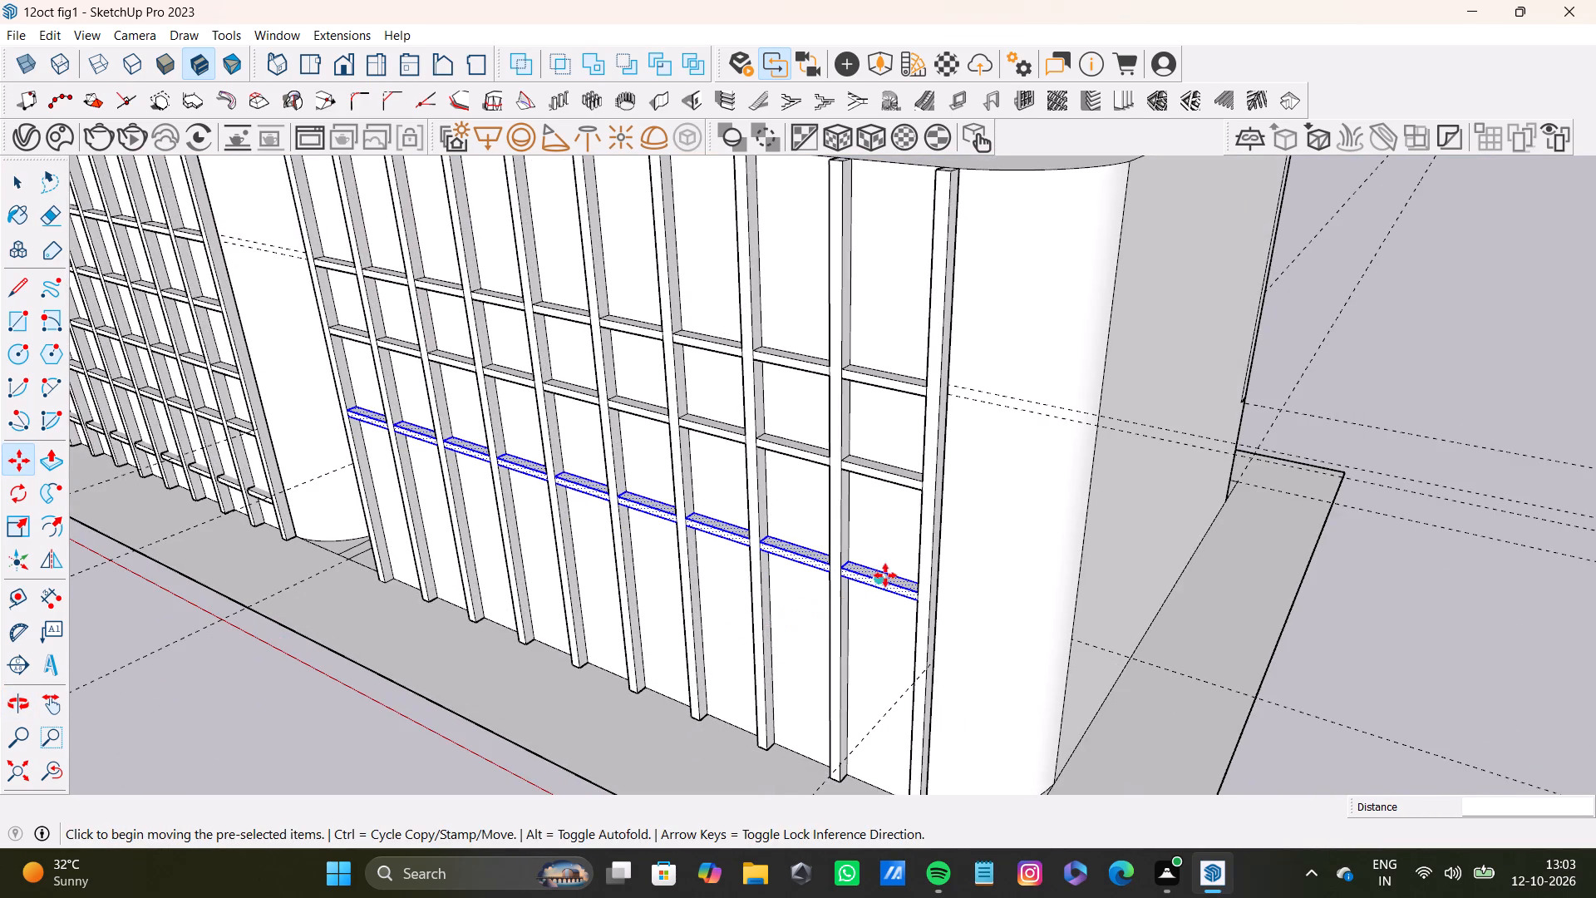
pyautogui.scroll(-4, 823, 611)
pyautogui.moveTo(823, 611); pyautogui.dragTo(915, 531, button='middle')
pyautogui.scroll(9, 1001, 539)
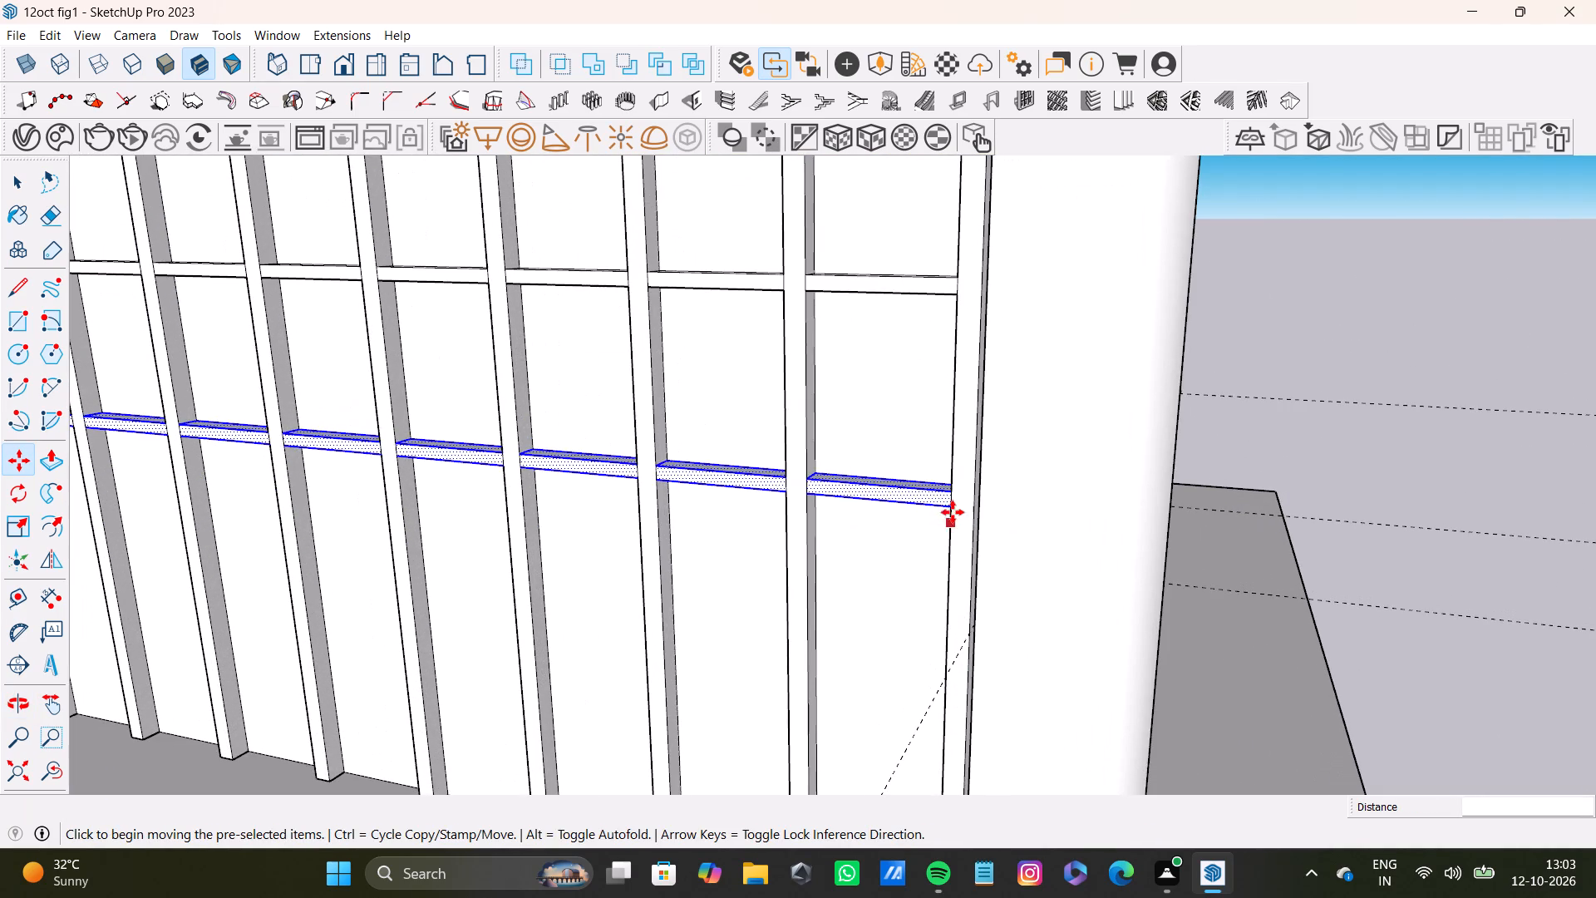
pyautogui.click(950, 505)
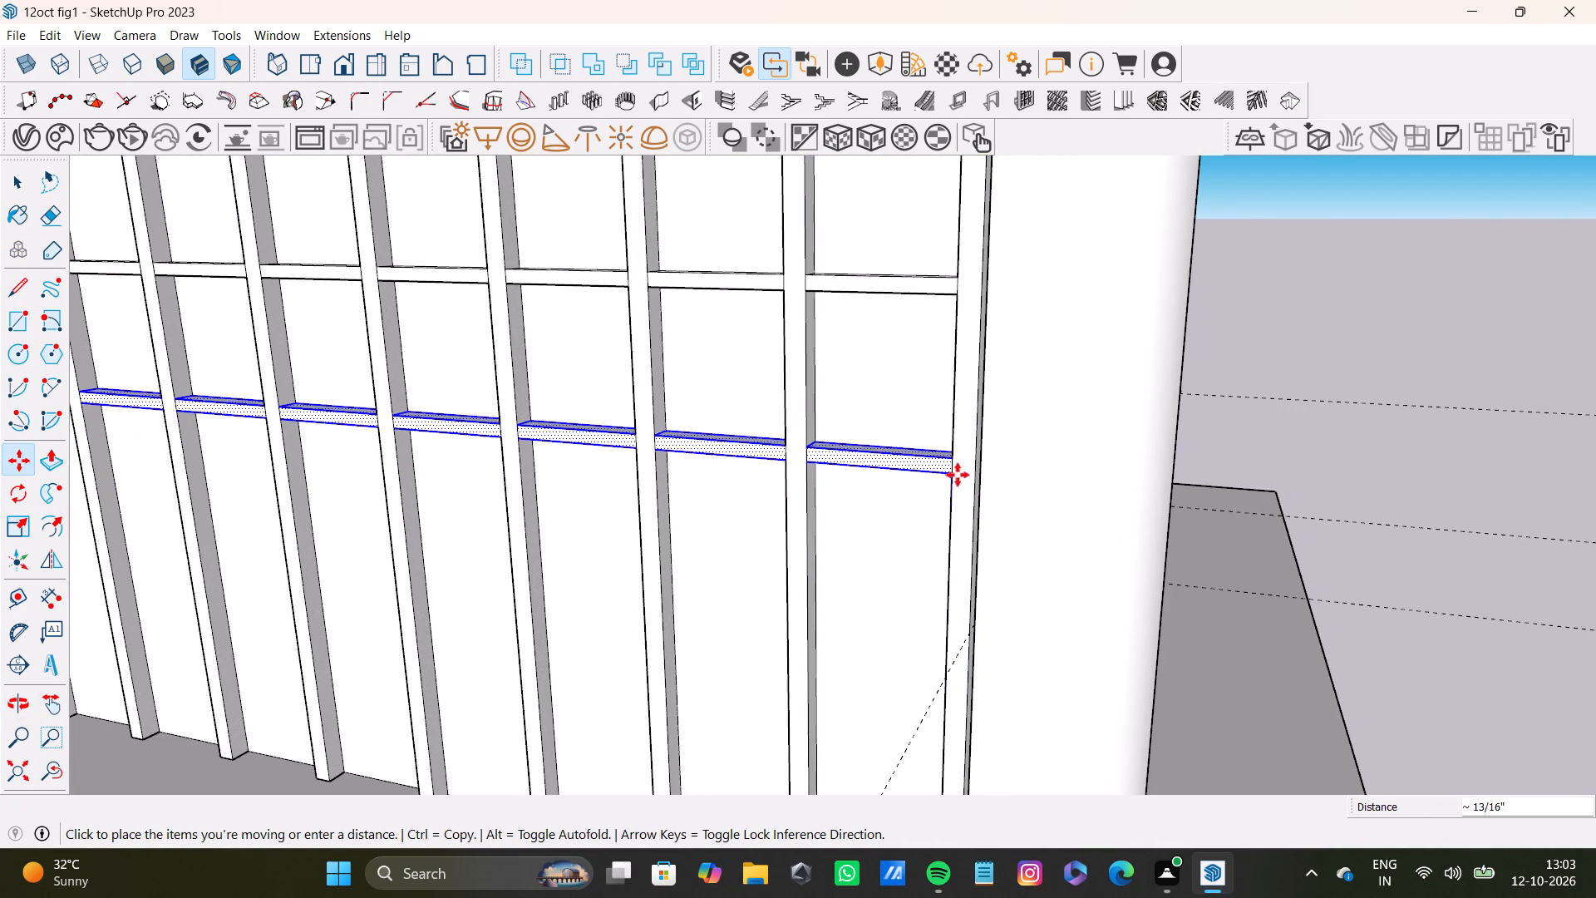
pyautogui.click(957, 476)
pyautogui.keyDown('shift'); pyautogui.click(951, 481); pyautogui.keyUp('shift')
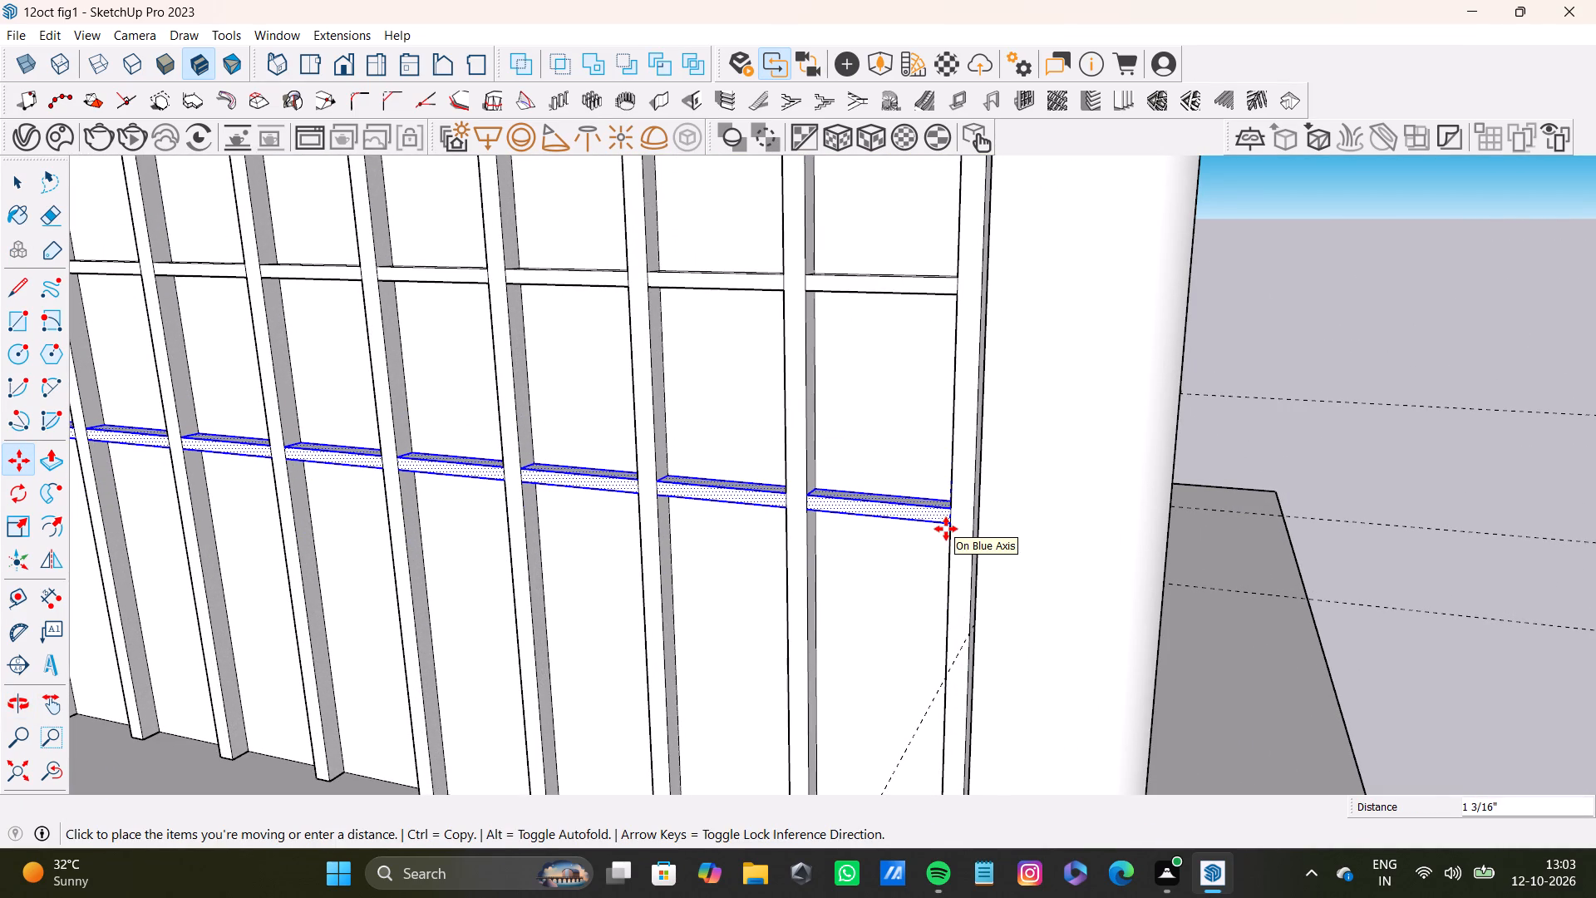
pyautogui.click(951, 481)
# Copy the selected third band row about 4 1/8" straight down the last vertical strip to form a fourth row.
pyautogui.scroll(-5, 935, 461)
pyautogui.moveTo(919, 476); pyautogui.dragTo(897, 550, button='middle')
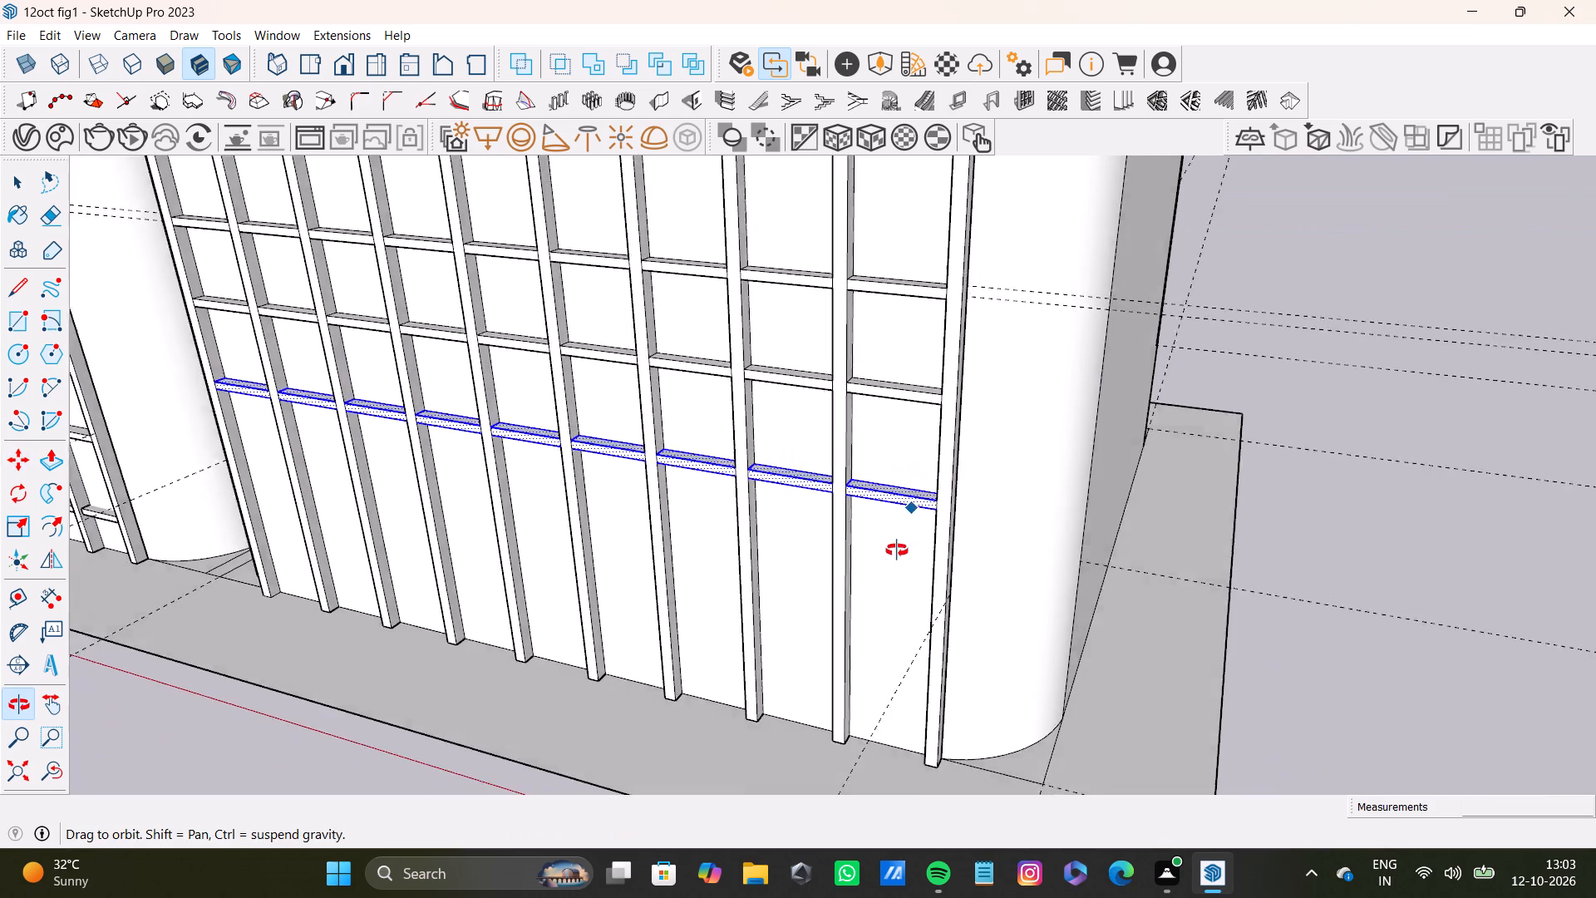
pyautogui.moveTo(897, 550); pyautogui.dragTo(983, 432, button='middle')
pyautogui.scroll(12, 968, 443)
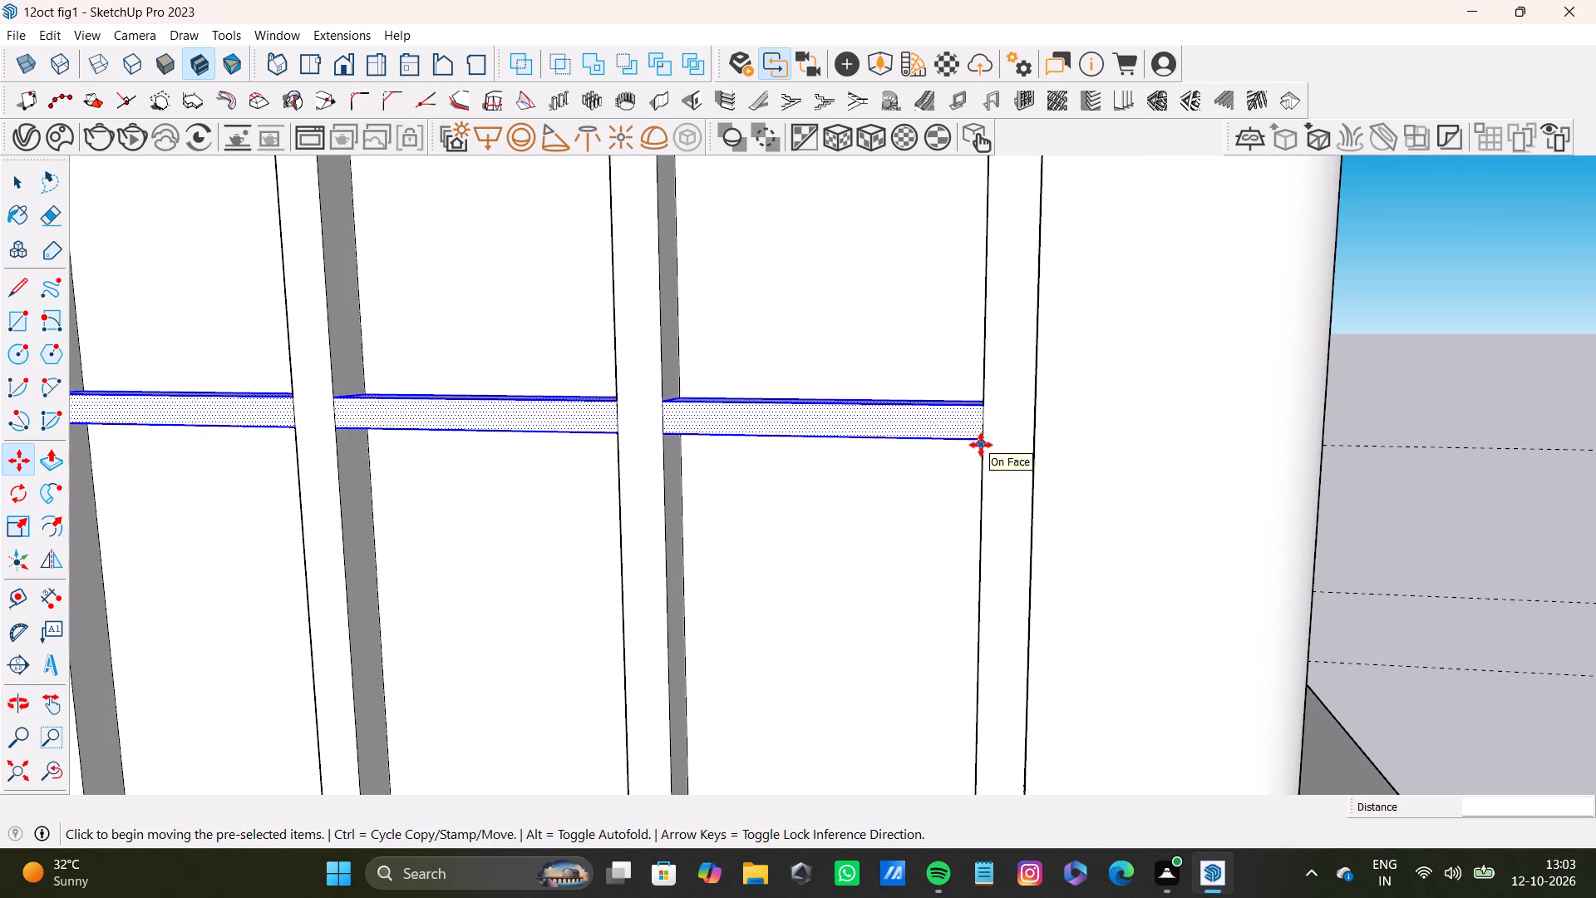
pyautogui.click(984, 441)
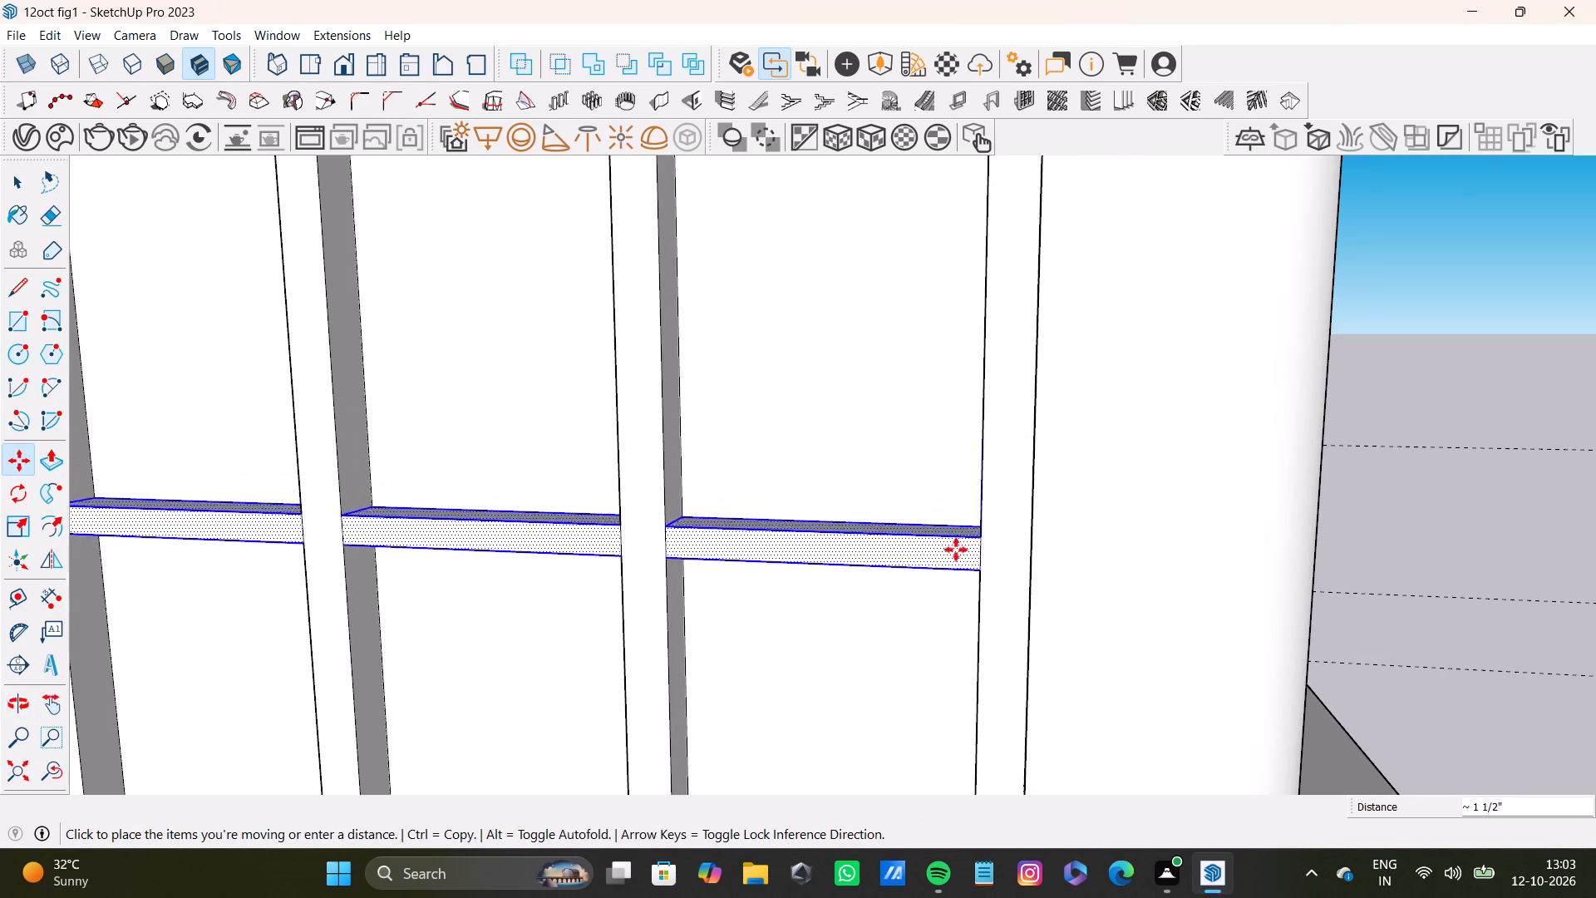
pyautogui.scroll(-7, 940, 599)
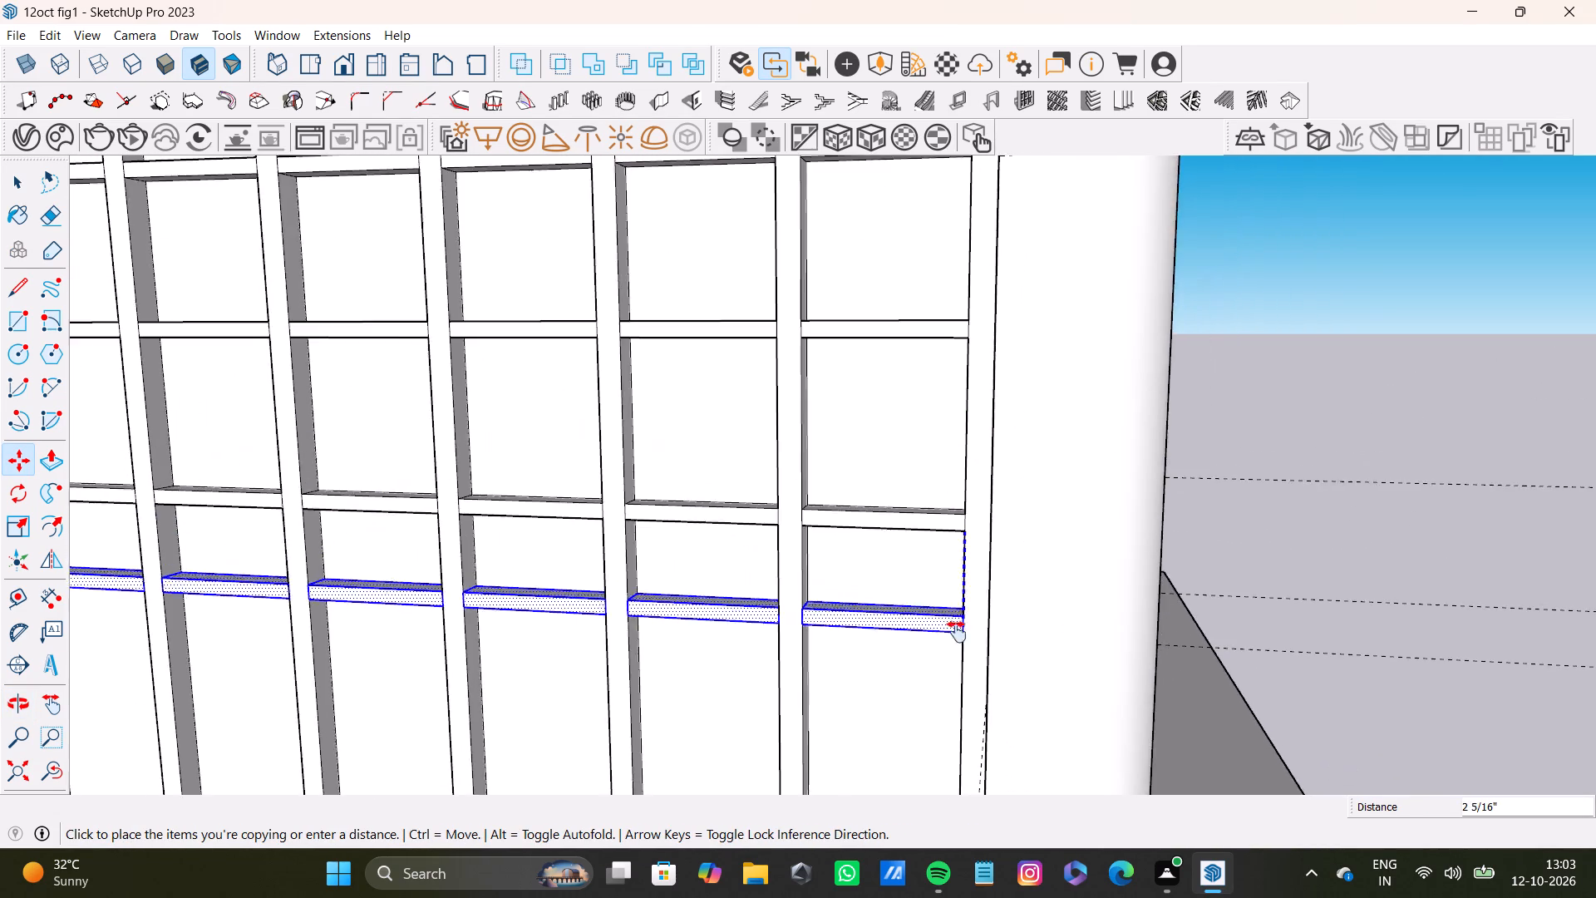
pyautogui.keyDown('shift'); pyautogui.moveTo(957, 632); pyautogui.dragTo(929, 467, button='middle'); pyautogui.keyUp('shift')
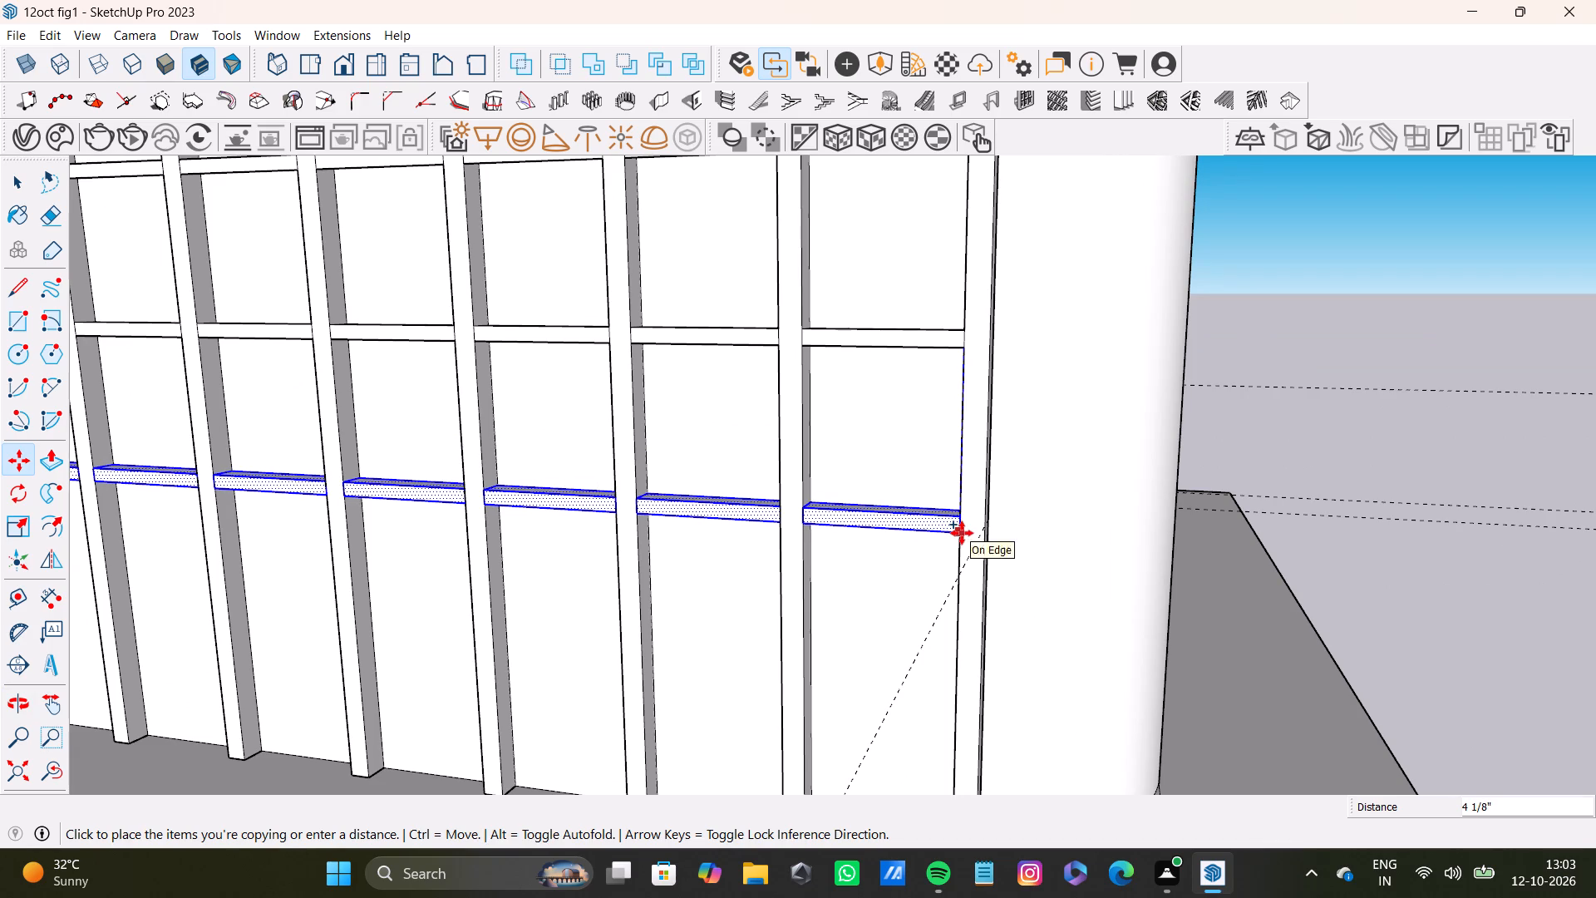
pyautogui.click(962, 533)
# Copy the selected fourth band row about 4 1/16" straight down to form a fifth row near the base.
pyautogui.scroll(-13, 786, 540)
pyautogui.moveTo(748, 544); pyautogui.dragTo(791, 507, button='middle')
pyautogui.scroll(5, 860, 529)
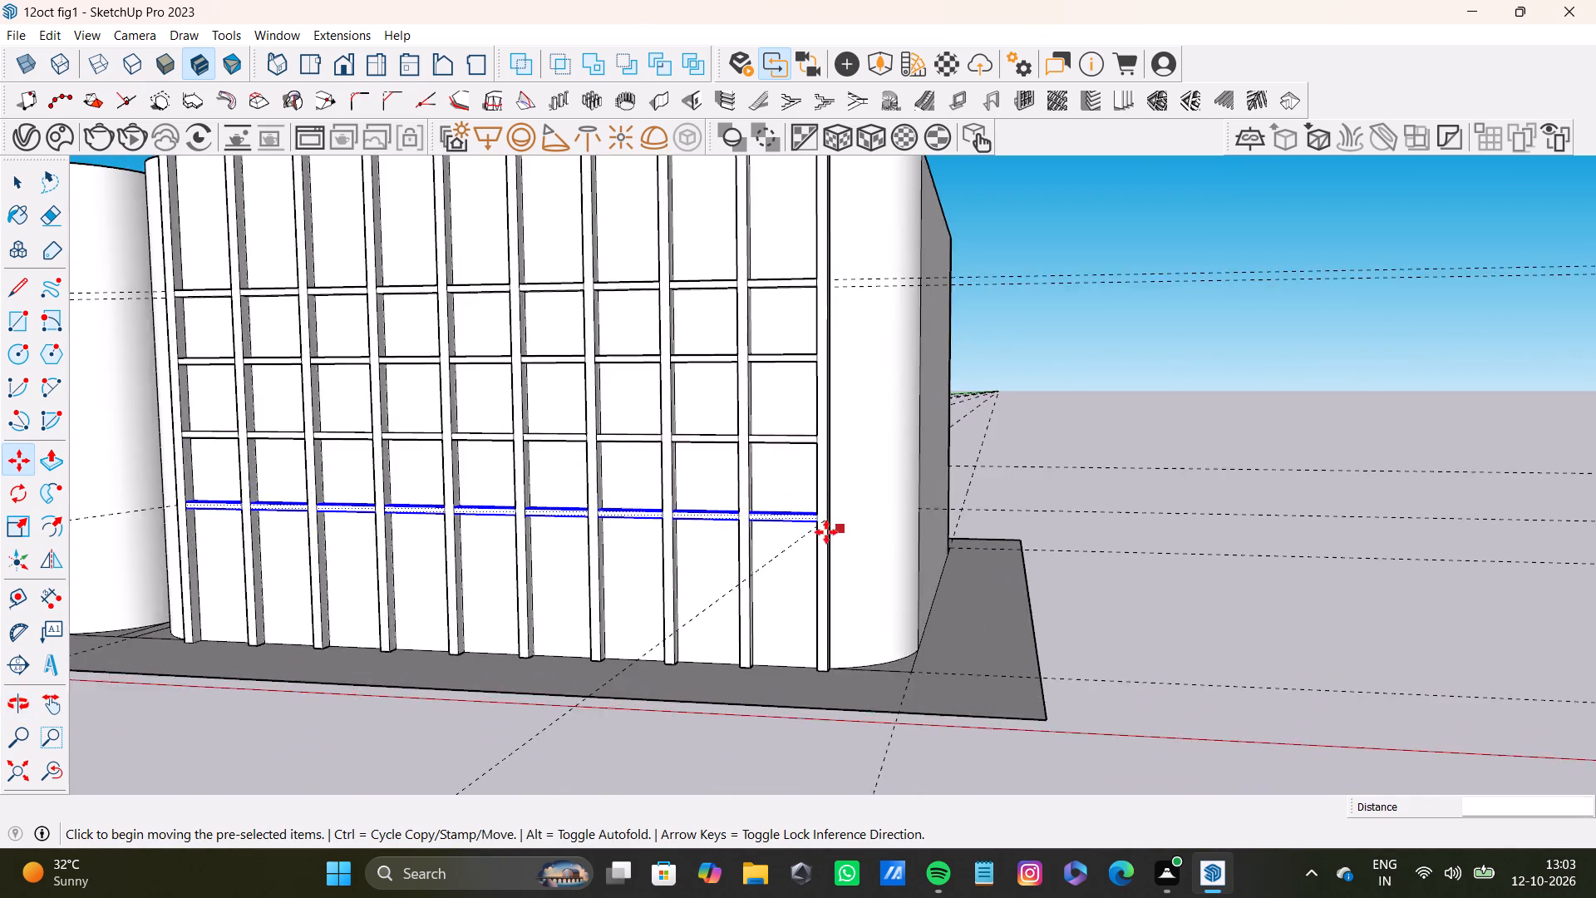
pyautogui.scroll(11, 826, 532)
pyautogui.keyDown('ctrl'); pyautogui.click(823, 496); pyautogui.keyUp('ctrl')
pyautogui.scroll(-4, 820, 622)
pyautogui.moveTo(822, 649); pyautogui.dragTo(822, 643, button='middle')
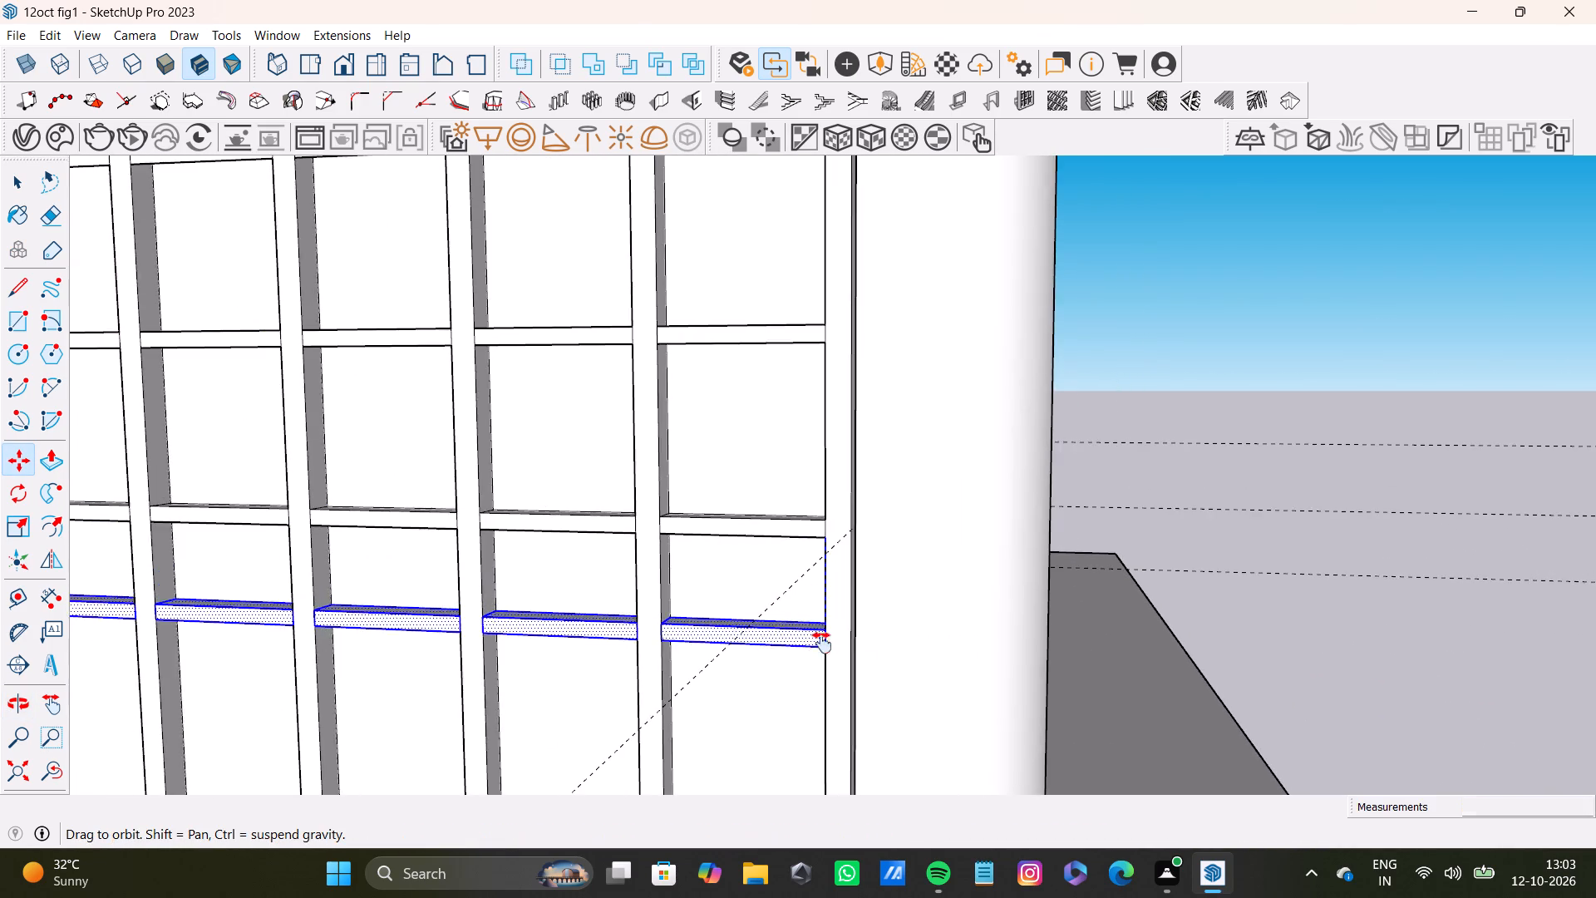
pyautogui.moveTo(822, 643); pyautogui.dragTo(748, 462, button='middle')
pyautogui.moveTo(803, 508); pyautogui.dragTo(746, 508, button='middle')
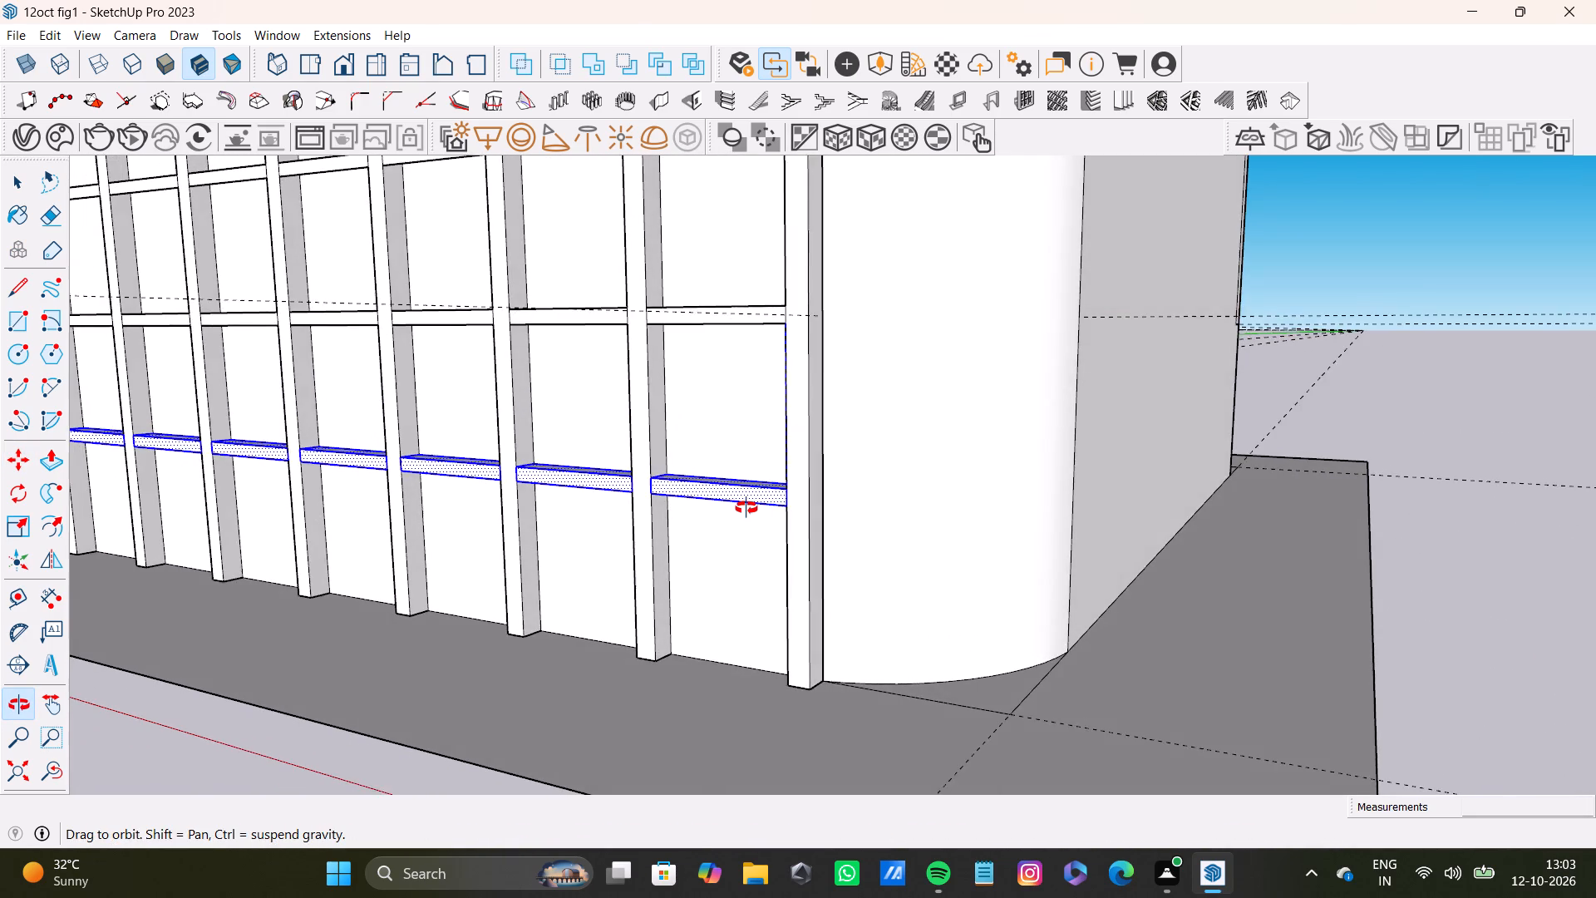
pyautogui.moveTo(746, 508); pyautogui.dragTo(825, 510, button='middle')
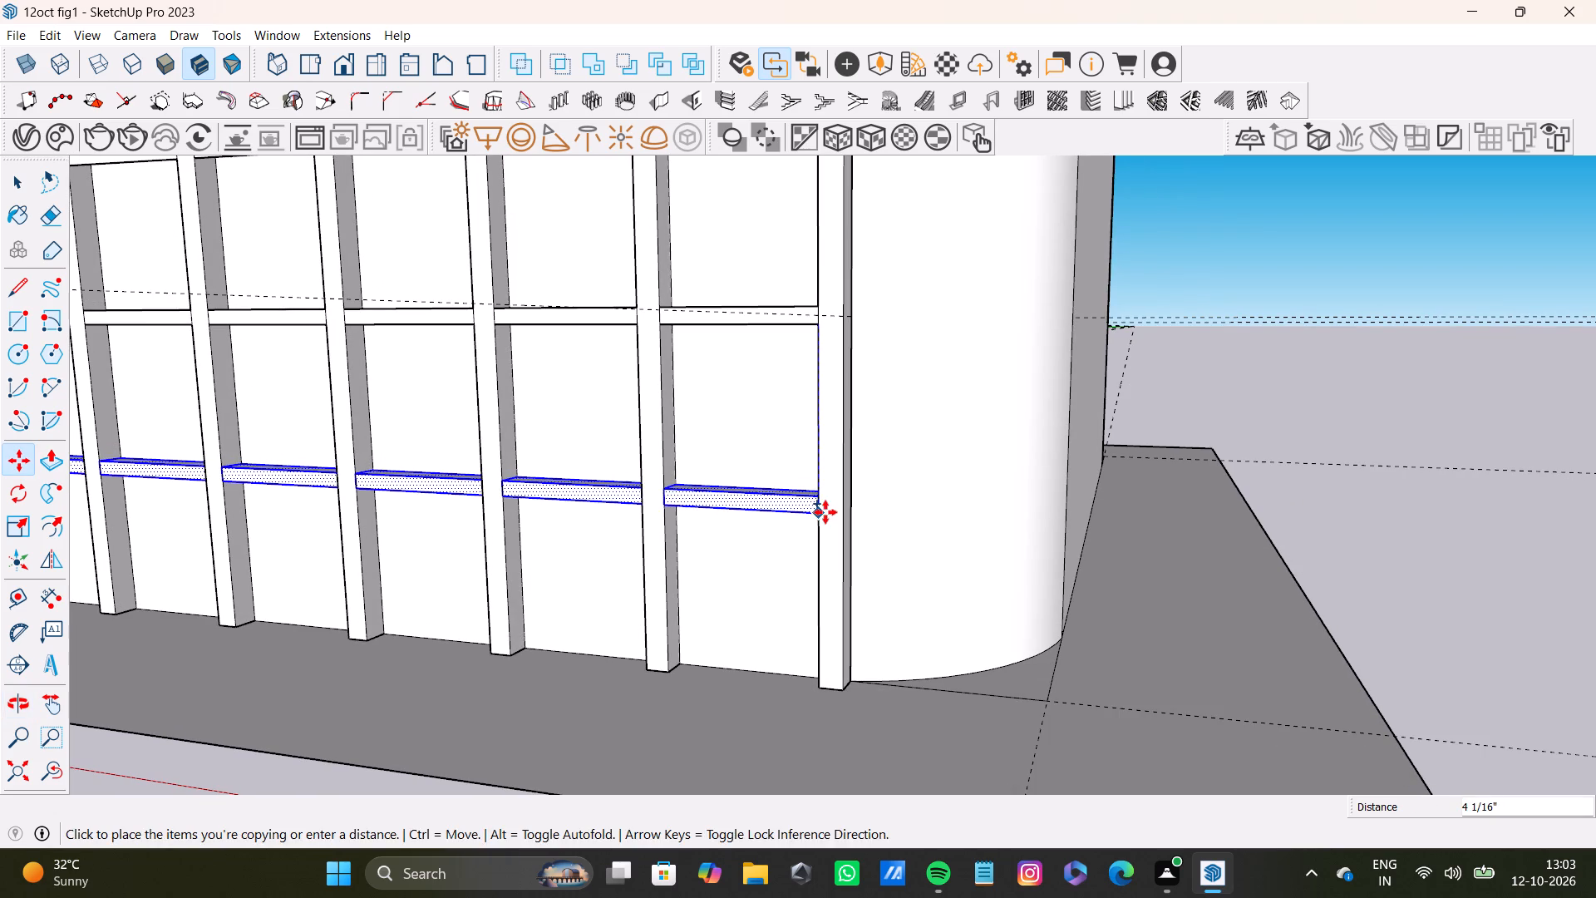
pyautogui.click(825, 512)
# Examine the finished grid of strips and bands on the second box against the first box.
pyautogui.scroll(-9, 687, 518)
pyautogui.keyDown('shift'); pyautogui.moveTo(666, 519); pyautogui.dragTo(1182, 682, button='middle'); pyautogui.keyUp('shift')
pyautogui.scroll(-8, 1018, 609)
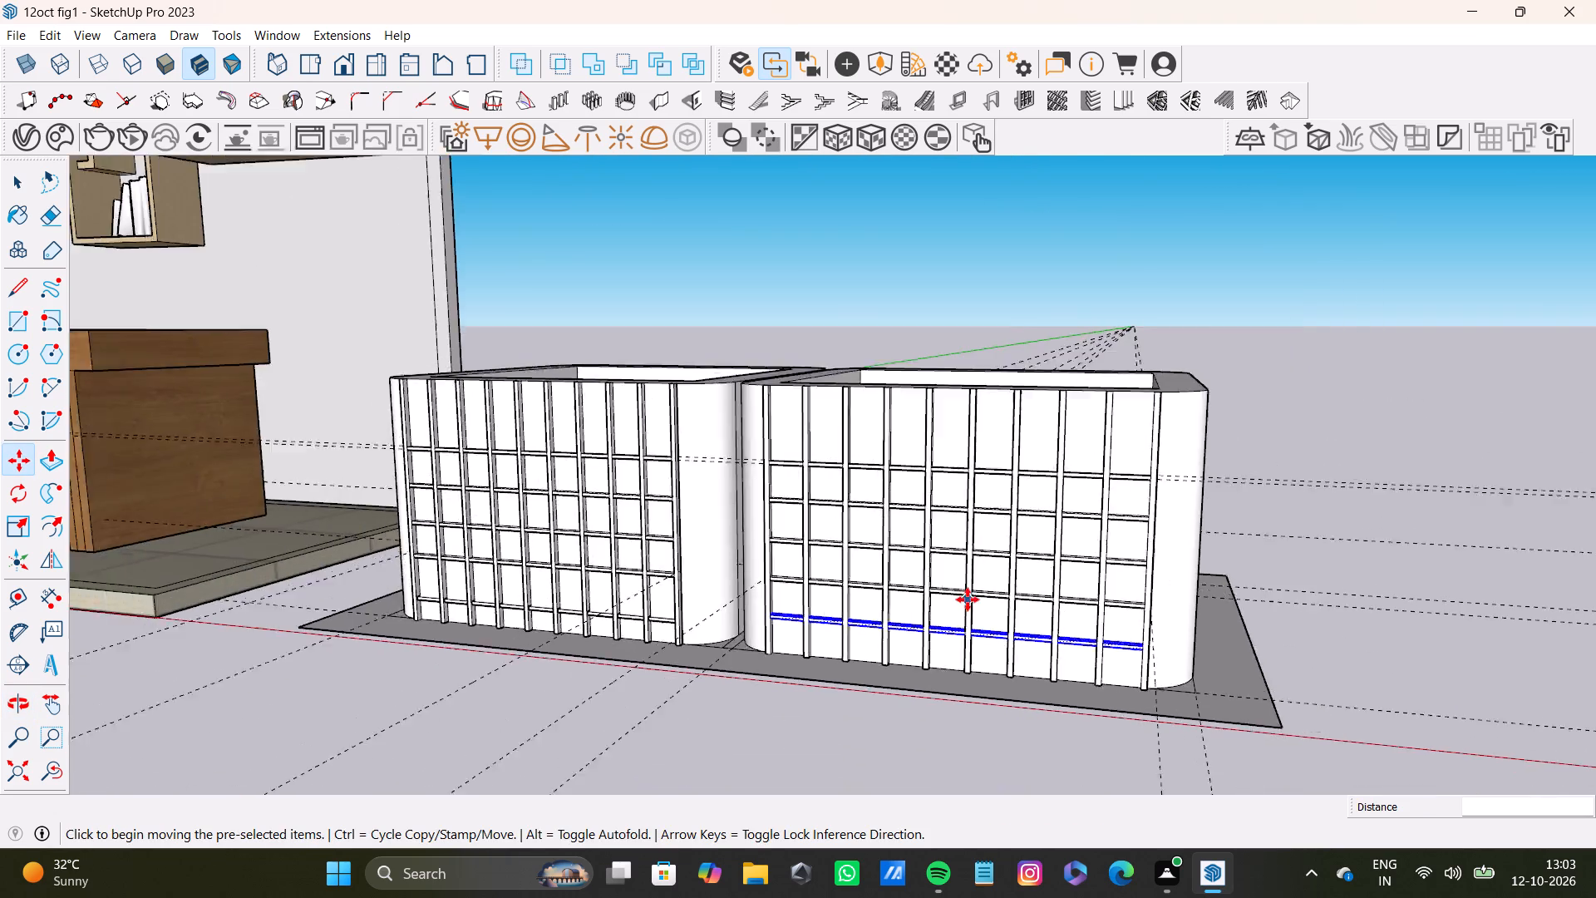
pyautogui.moveTo(968, 599); pyautogui.dragTo(829, 623, button='middle')
pyautogui.scroll(6, 717, 466)
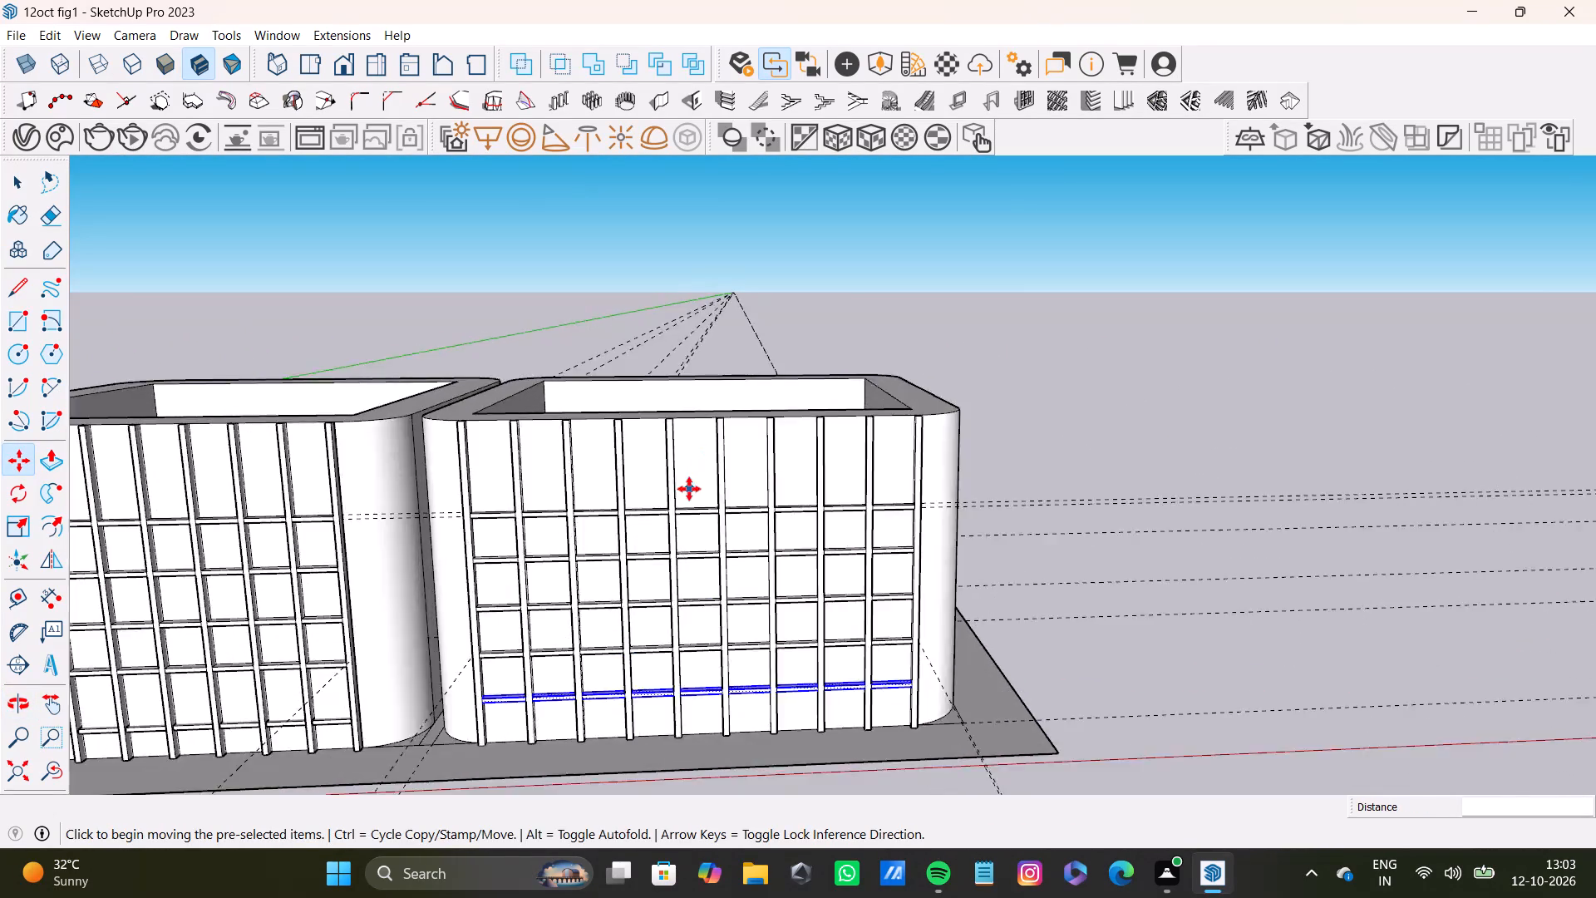
pyautogui.scroll(2, 689, 489)
pyautogui.scroll(-5, 771, 535)
pyautogui.moveTo(916, 566); pyautogui.dragTo(798, 625, button='middle')
pyautogui.press('space')
pyautogui.scroll(-5, 654, 568)
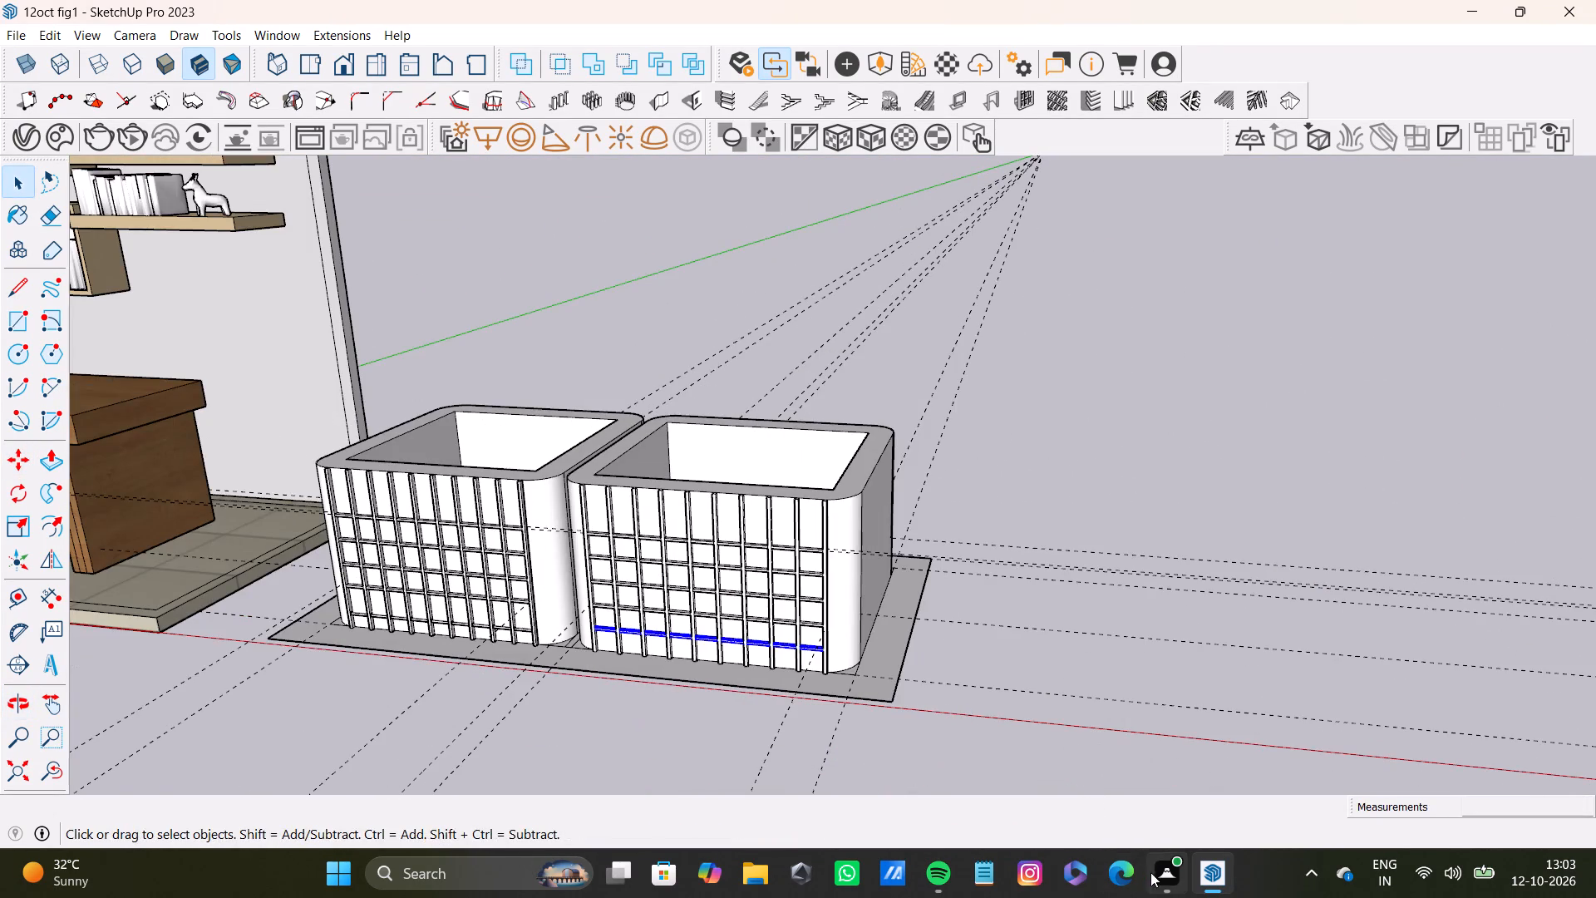
# On the box nearest the desk, select the first vertical strip's front and upper side faces and the second row's first-bay band faces.
pyautogui.scroll(-4, 525, 623)
pyautogui.keyDown('shift'); pyautogui.moveTo(490, 621); pyautogui.dragTo(750, 638, button='middle'); pyautogui.keyUp('shift')
pyautogui.scroll(20, 609, 595)
pyautogui.scroll(1, 609, 595)
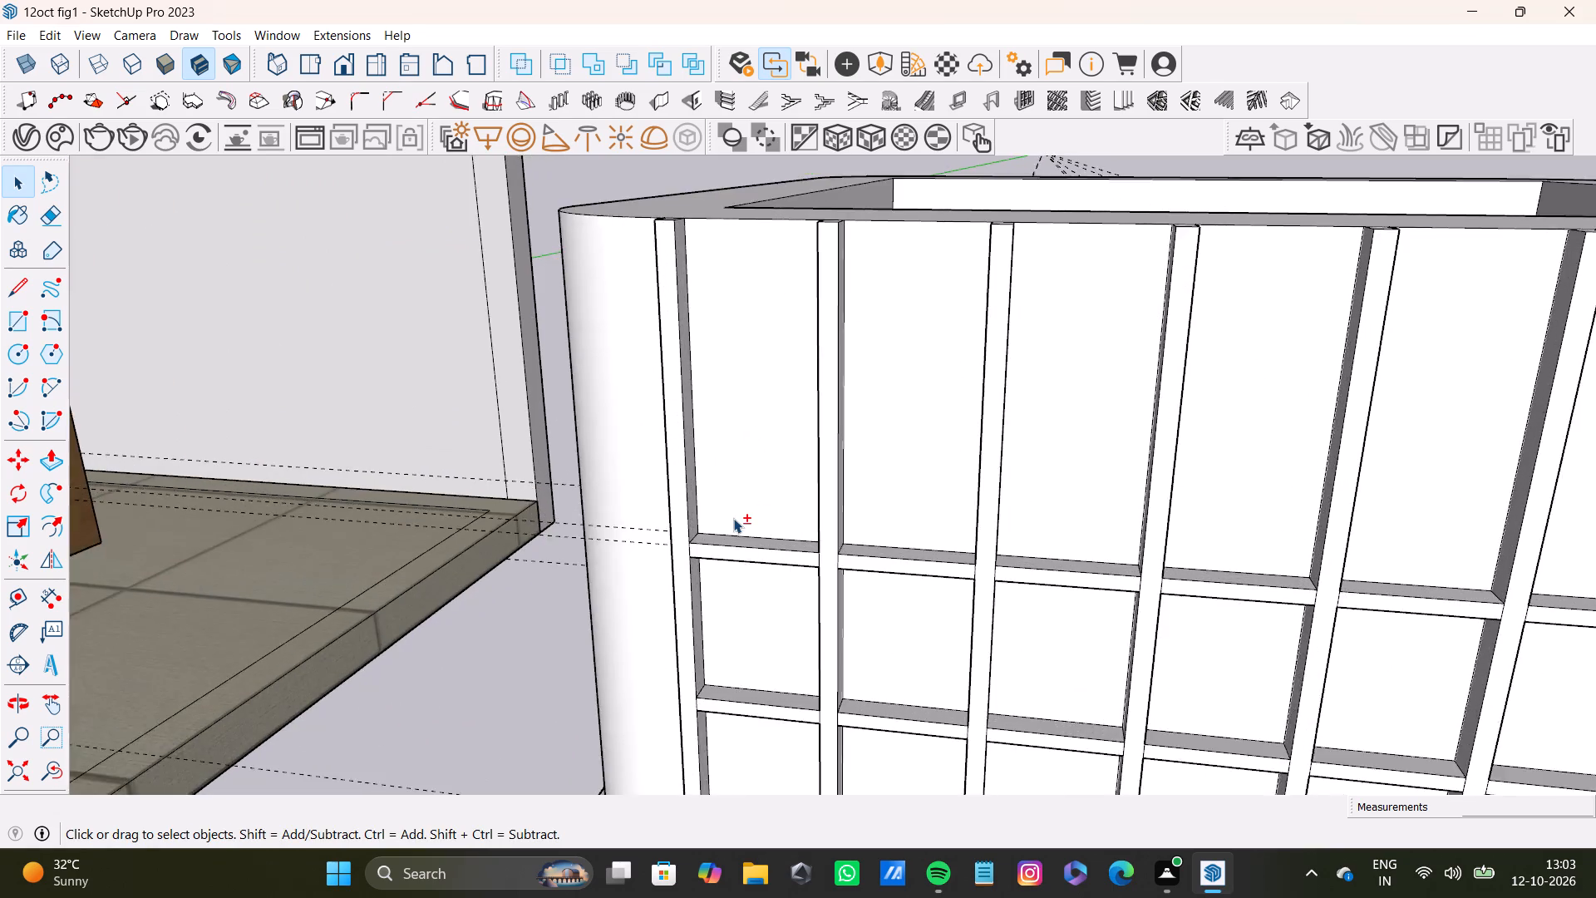
pyautogui.moveTo(750, 508); pyautogui.dragTo(669, 532, button='middle')
pyautogui.keyDown('shift'); pyautogui.scroll(4, 677, 521); pyautogui.keyUp('shift')
pyautogui.keyDown('shift'); pyautogui.doubleClick(697, 498); pyautogui.keyUp('shift')
pyautogui.keyDown('shift'); pyautogui.doubleClick(718, 487); pyautogui.keyUp('shift')
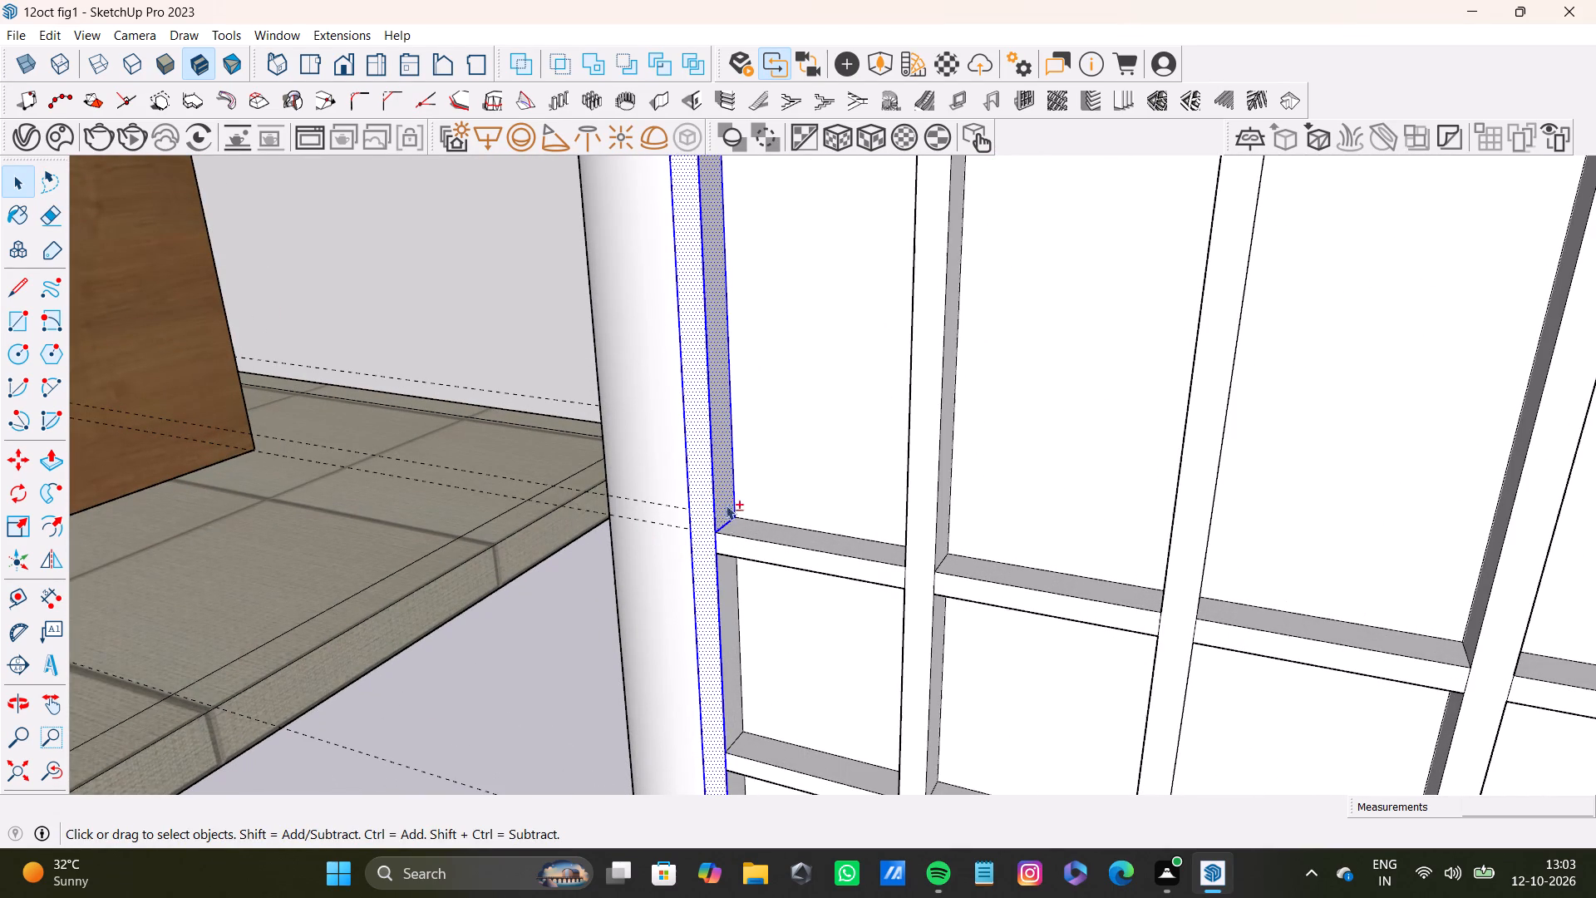
pyautogui.keyDown('shift'); pyautogui.doubleClick(728, 614); pyautogui.keyUp('shift')
pyautogui.keyDown('shift'); pyautogui.doubleClick(776, 749); pyautogui.keyUp('shift')
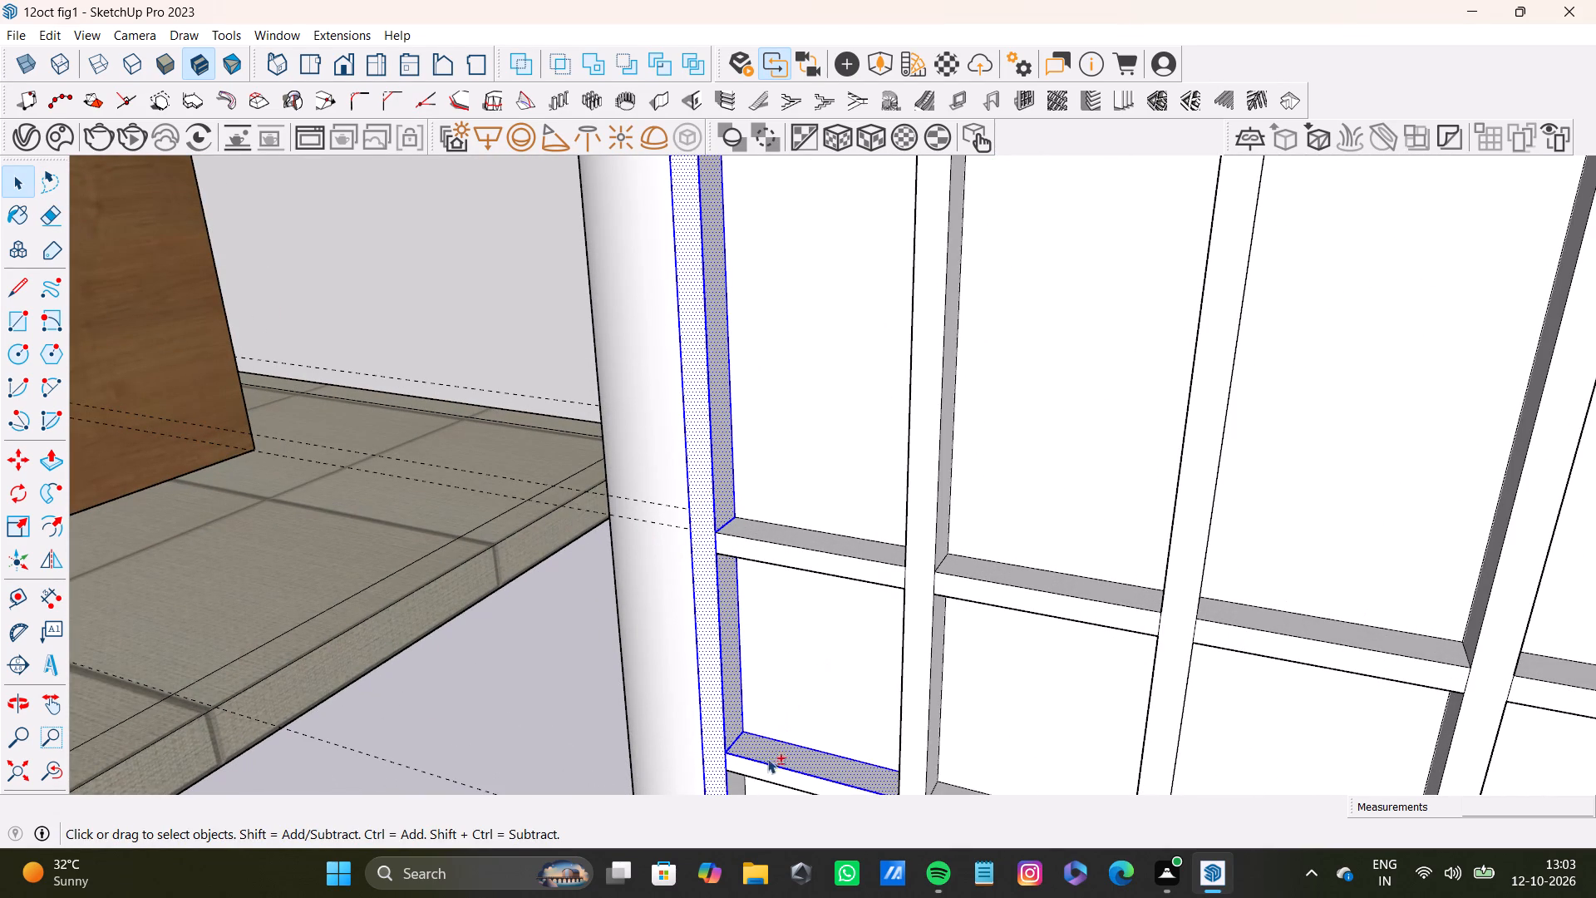
pyautogui.keyDown('shift'); pyautogui.doubleClick(754, 772); pyautogui.keyUp('shift')
# Add the second strip's front and side faces and the second row's second-bay band faces, with their edges, to the selection.
pyautogui.keyDown('shift'); pyautogui.moveTo(1074, 755); pyautogui.dragTo(874, 444, button='middle'); pyautogui.keyUp('shift')
pyautogui.keyDown('shift'); pyautogui.scroll(4, 808, 469); pyautogui.keyUp('shift')
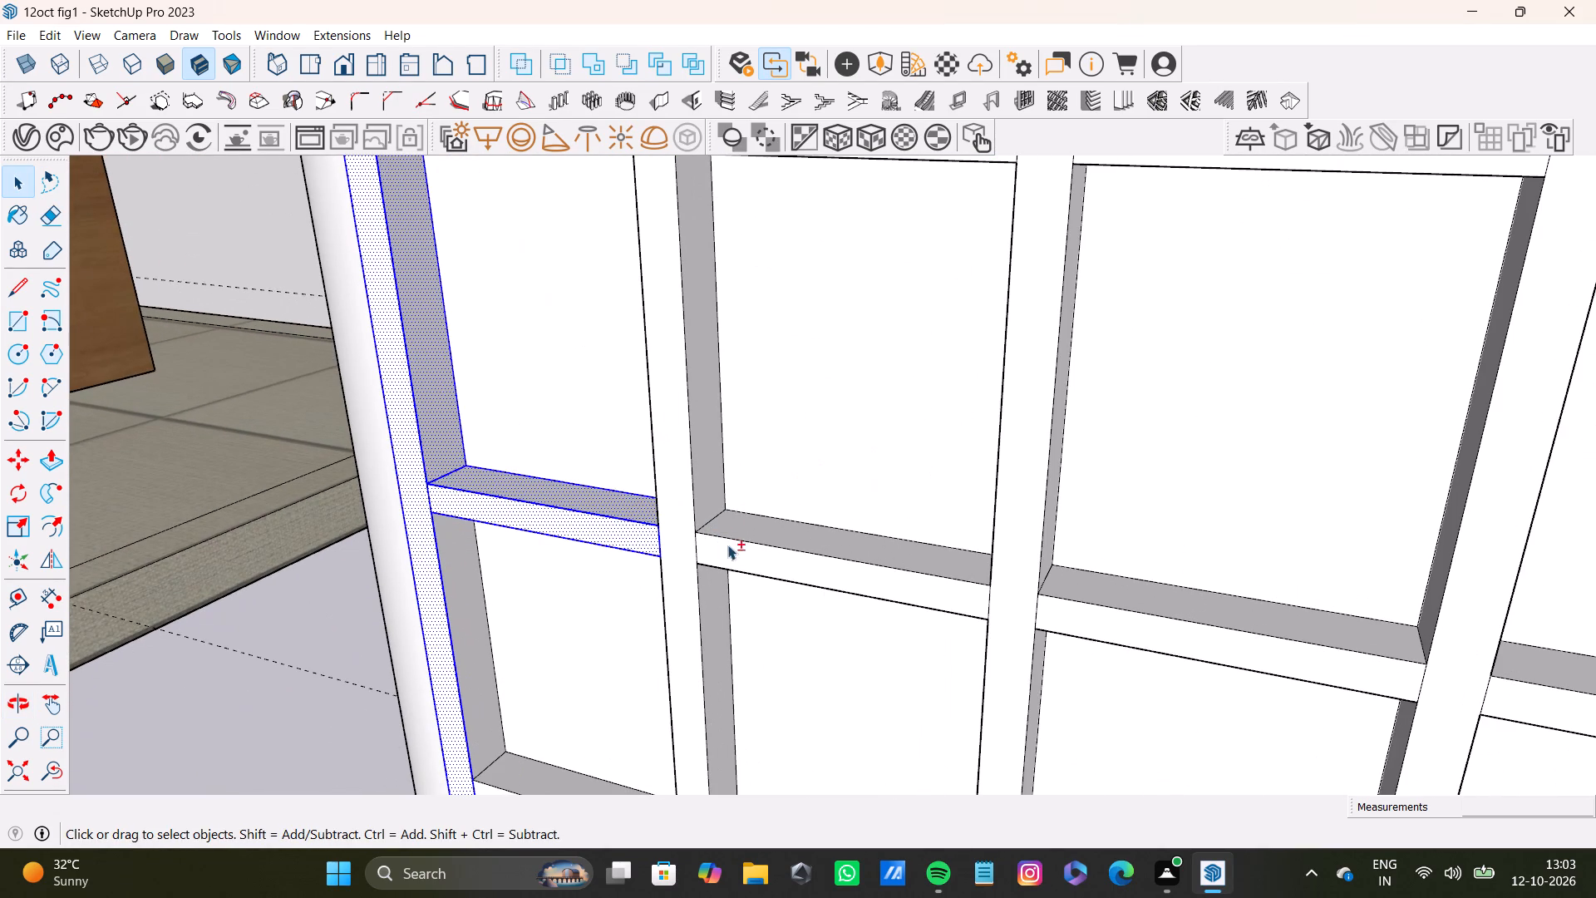
pyautogui.keyDown('shift'); pyautogui.doubleClick(731, 559); pyautogui.keyUp('shift')
pyautogui.keyDown('shift'); pyautogui.doubleClick(682, 551); pyautogui.keyUp('shift')
pyautogui.keyDown('shift'); pyautogui.doubleClick(701, 501); pyautogui.keyUp('shift')
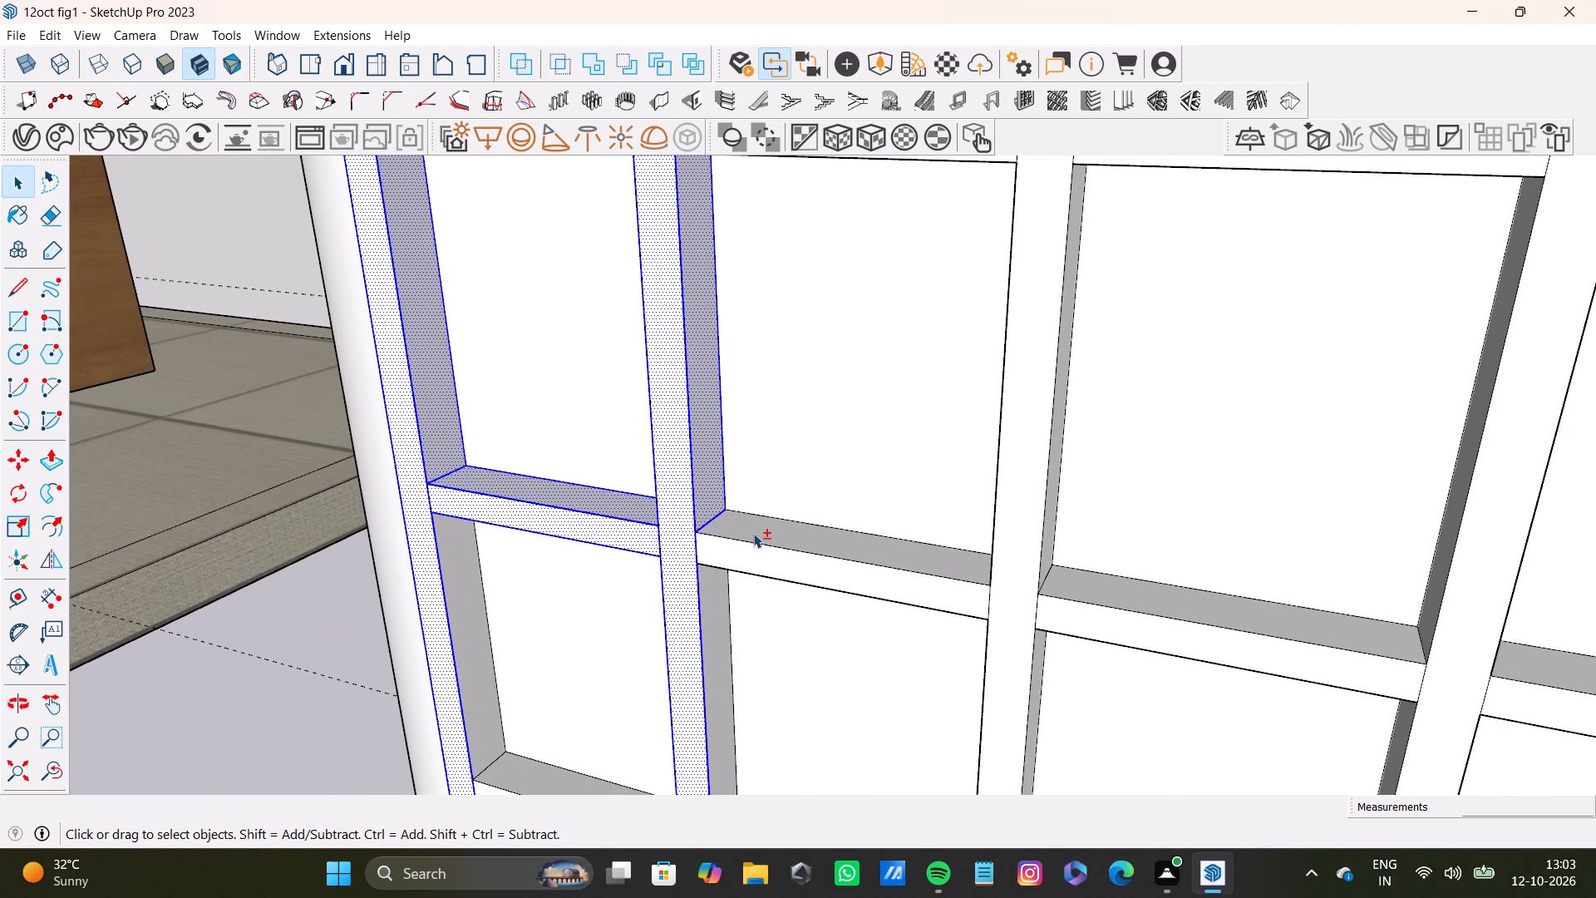
pyautogui.keyDown('shift'); pyautogui.doubleClick(753, 533); pyautogui.keyUp('shift')
pyautogui.keyDown('shift'); pyautogui.doubleClick(749, 555); pyautogui.keyUp('shift')
# Add the second row's band faces in the third and fourth bays and the third and fourth strips' front faces to the selection.
pyautogui.keyDown('shift'); pyautogui.moveTo(993, 569); pyautogui.dragTo(503, 443, button='middle'); pyautogui.keyUp('shift')
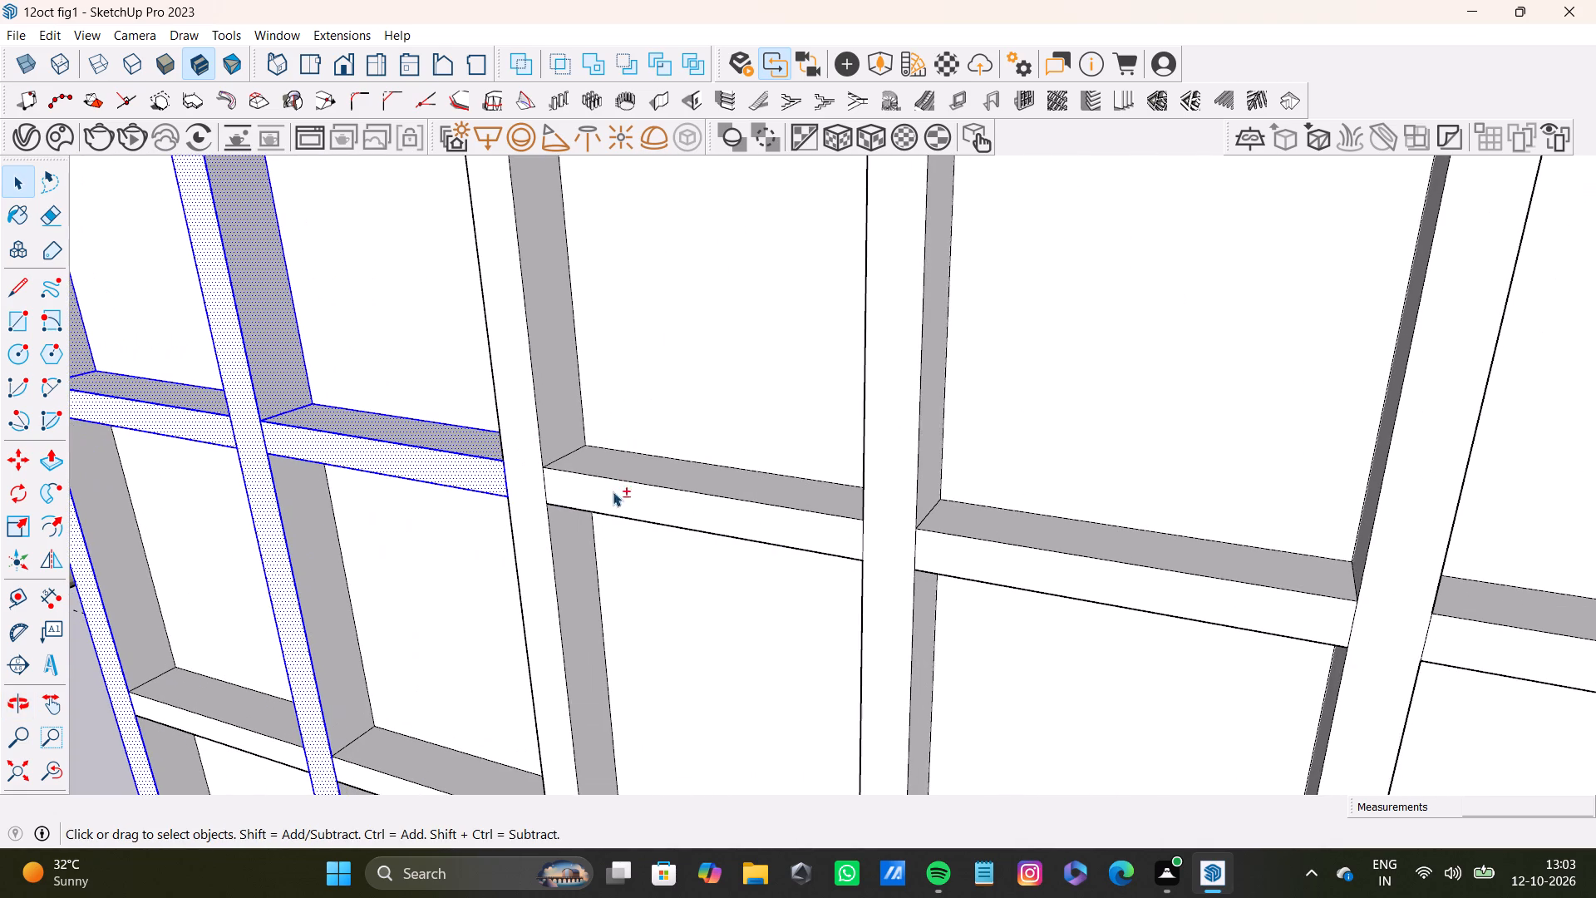
pyautogui.keyDown('shift'); pyautogui.doubleClick(643, 471); pyautogui.keyUp('shift')
pyautogui.keyDown('shift'); pyautogui.doubleClick(646, 501); pyautogui.keyUp('shift')
pyautogui.keyDown('shift'); pyautogui.doubleClick(949, 515); pyautogui.keyUp('shift')
pyautogui.keyDown('shift'); pyautogui.doubleClick(946, 547); pyautogui.keyUp('shift')
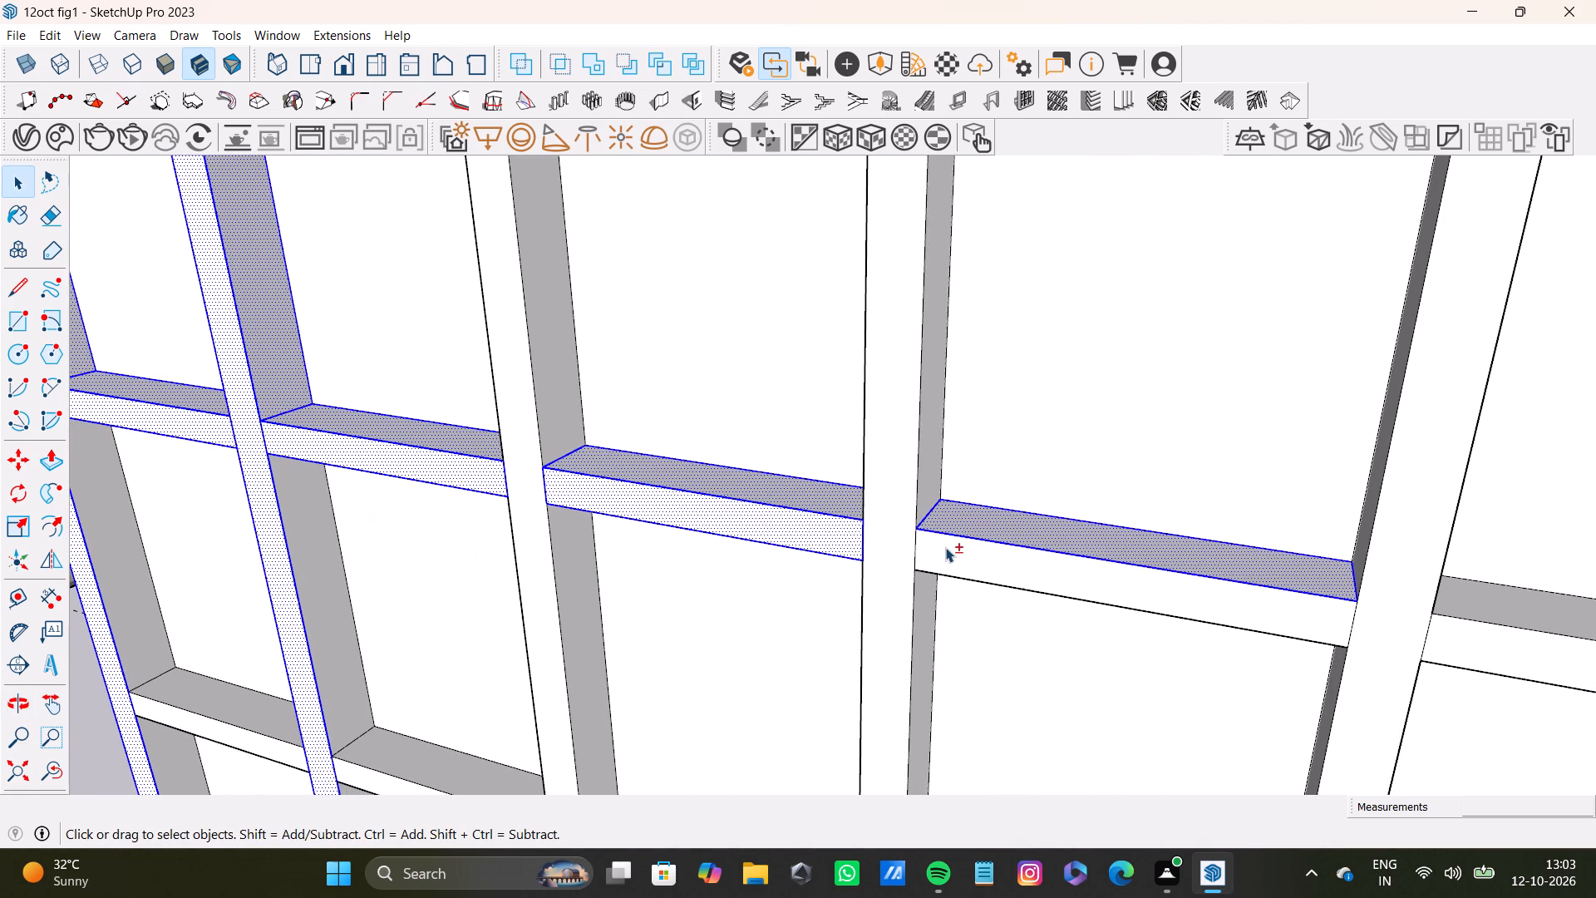
pyautogui.keyDown('shift'); pyautogui.doubleClick(889, 545); pyautogui.keyUp('shift')
pyautogui.keyDown('shift'); pyautogui.scroll(-2, 880, 549); pyautogui.keyUp('shift')
pyautogui.keyDown('shift'); pyautogui.doubleClick(594, 580); pyautogui.keyUp('shift')
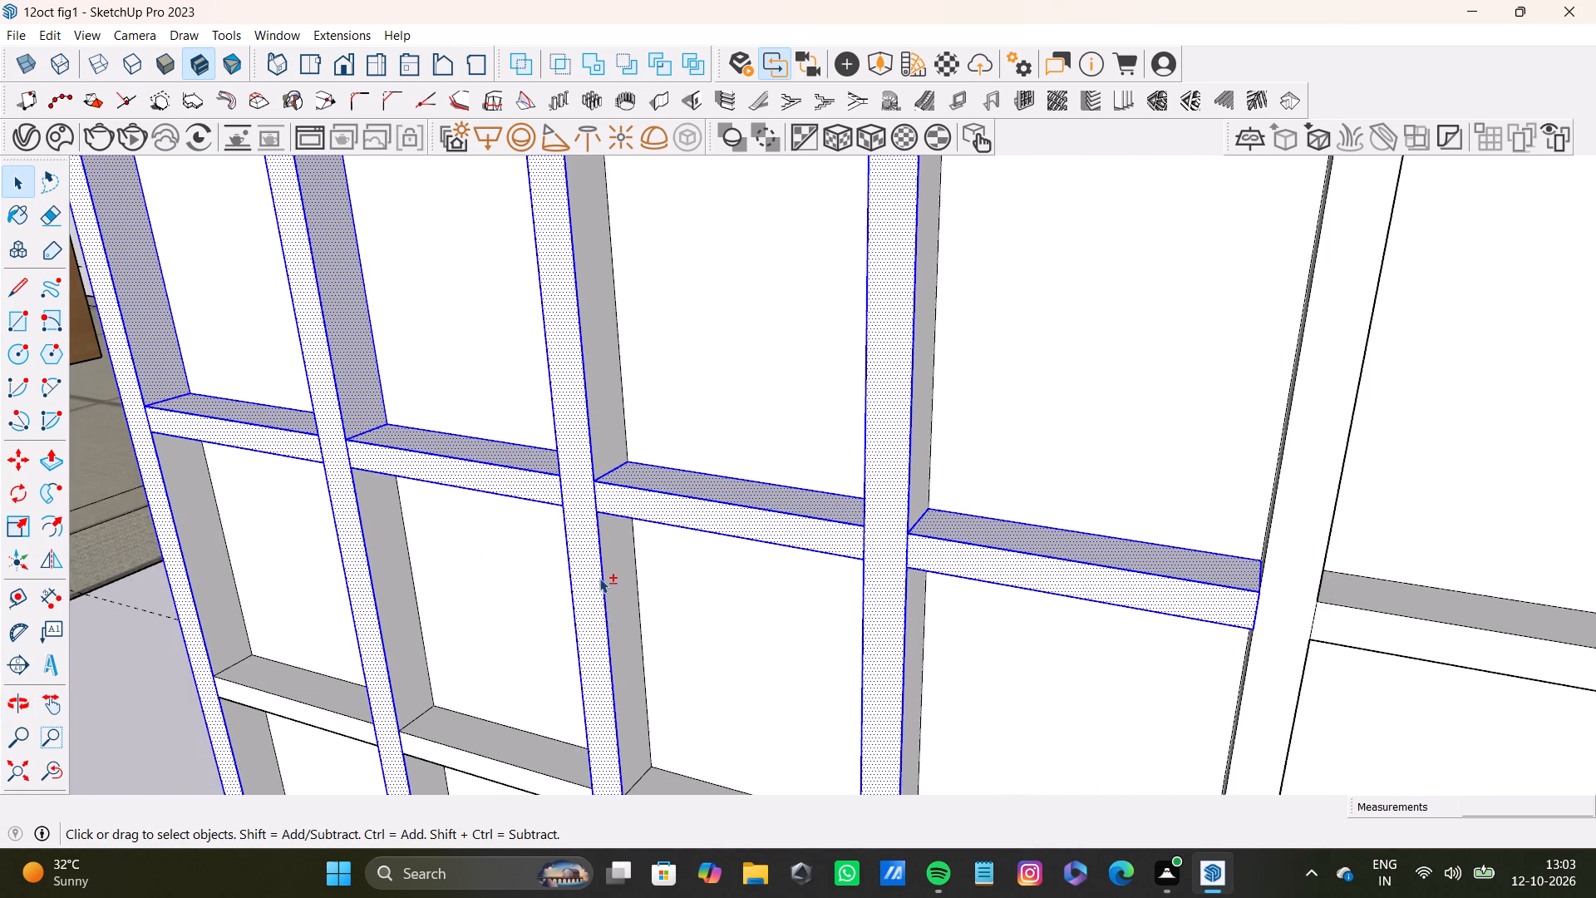
# Add the fifth strip's front face and the third to fifth strips' side faces between the first and second rows to the selection.
pyautogui.keyDown('shift'); pyautogui.scroll(-4, 602, 576); pyautogui.keyUp('shift')
pyautogui.keyDown('shift'); pyautogui.moveTo(922, 599); pyautogui.dragTo(845, 555, button='middle'); pyautogui.keyUp('shift')
pyautogui.keyDown('shift'); pyautogui.scroll(3, 840, 541); pyautogui.keyUp('shift')
pyautogui.keyDown('shift'); pyautogui.doubleClick(971, 549); pyautogui.keyUp('shift')
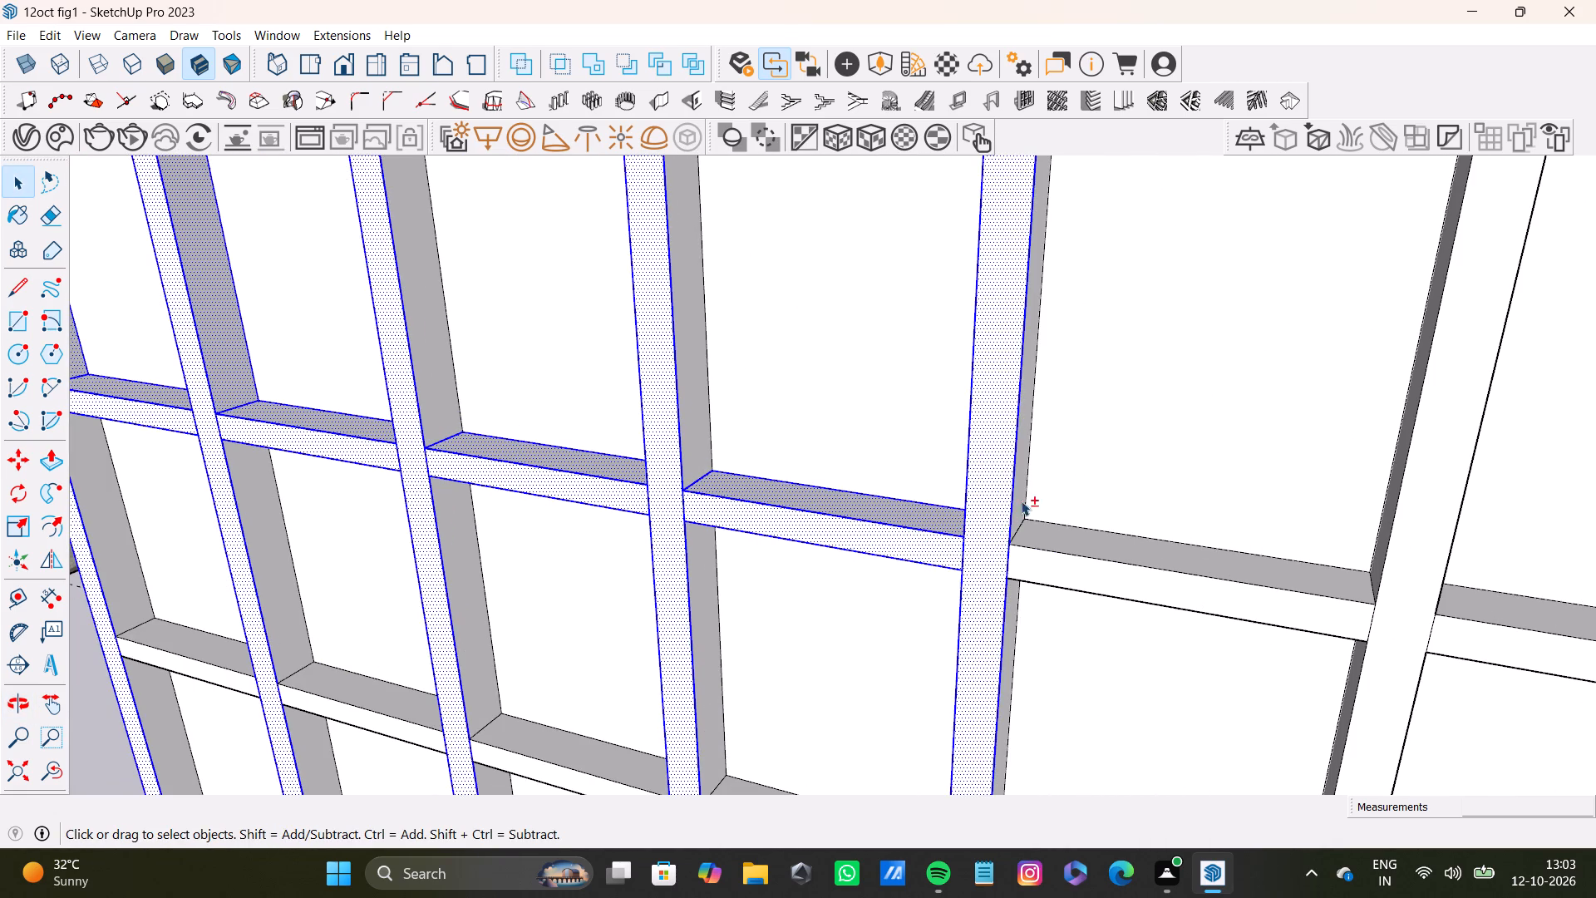
pyautogui.keyDown('shift'); pyautogui.moveTo(1022, 501); pyautogui.dragTo(830, 495, button='middle'); pyautogui.keyUp('shift')
pyautogui.keyDown('shift'); pyautogui.scroll(4, 836, 488); pyautogui.keyUp('shift')
pyautogui.keyDown('shift'); pyautogui.doubleClick(820, 486); pyautogui.keyUp('shift')
pyautogui.keyDown('shift'); pyautogui.doubleClick(362, 391); pyautogui.keyUp('shift')
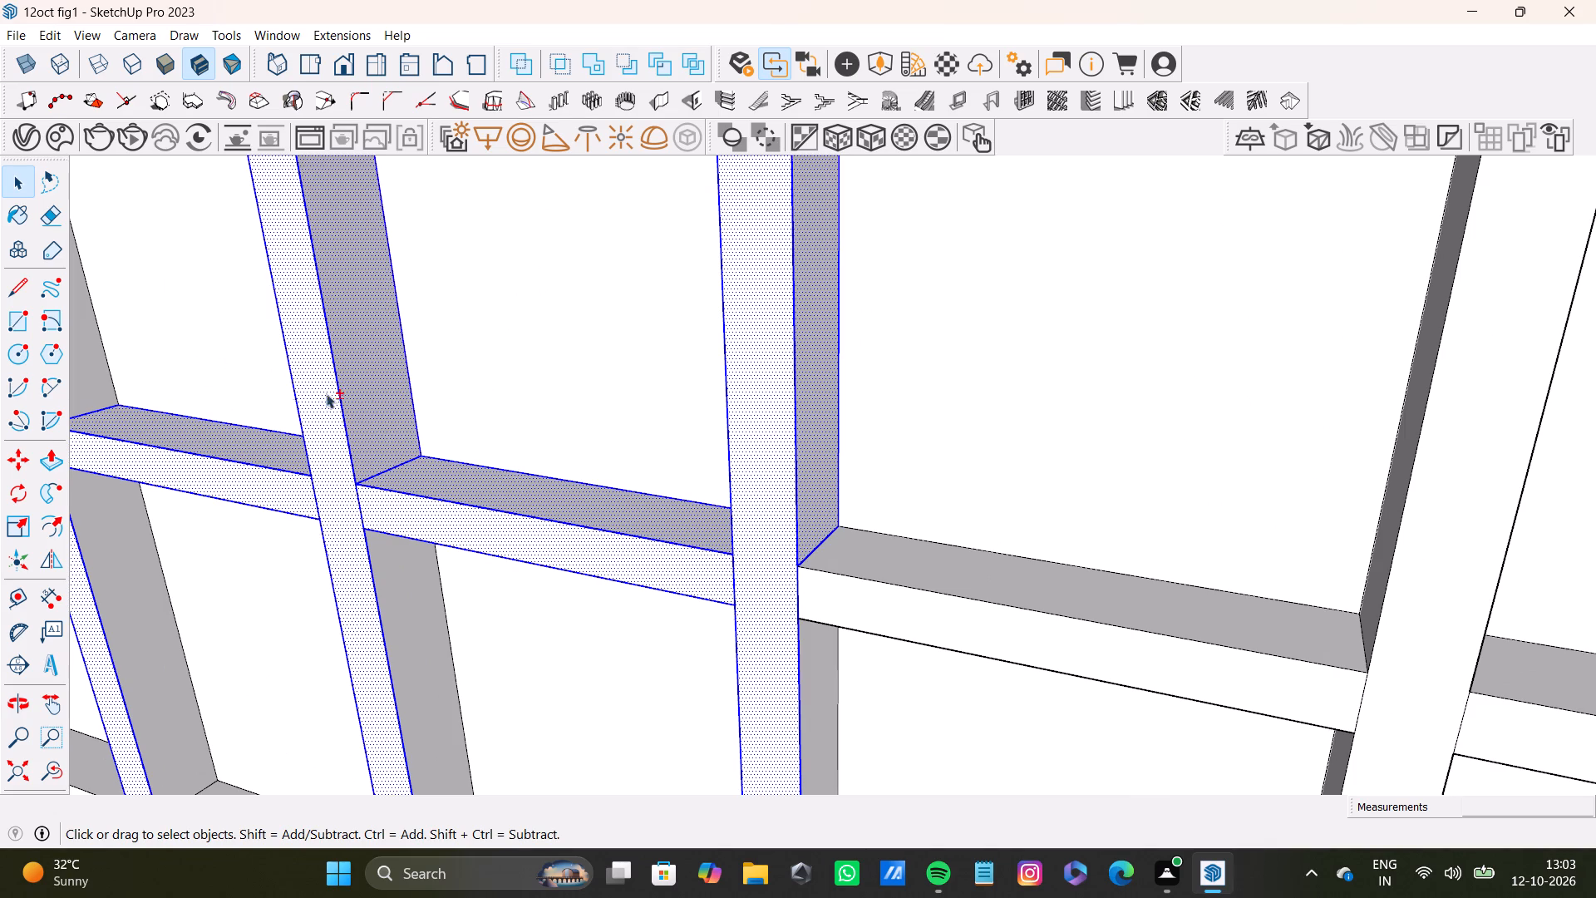
pyautogui.keyDown('shift'); pyautogui.doubleClick(83, 368); pyautogui.keyUp('shift')
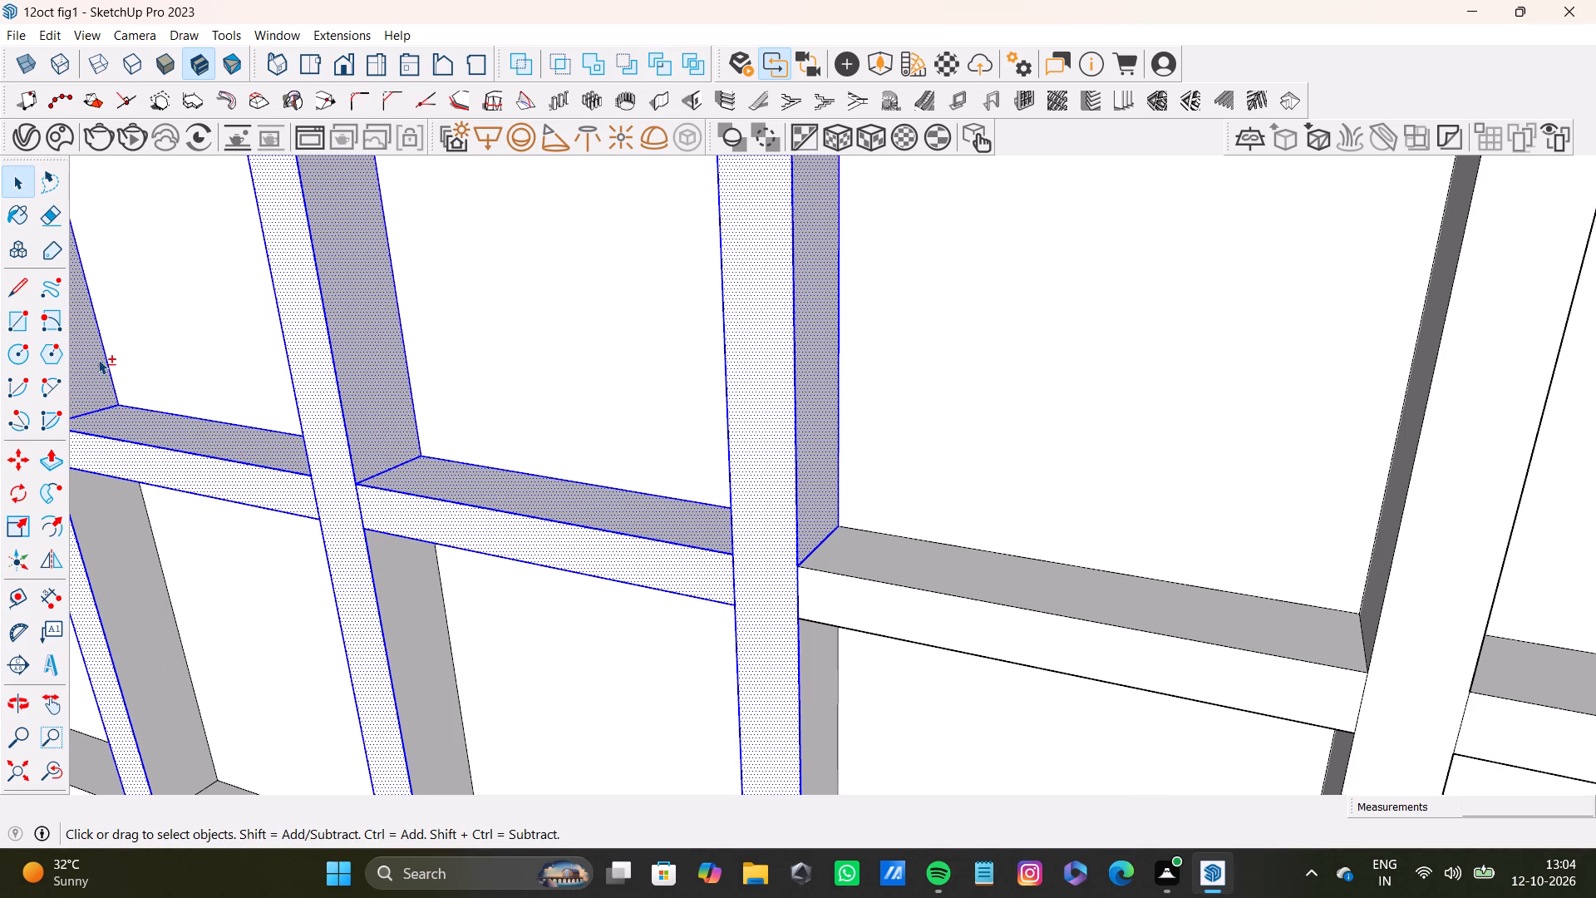
# Add the top and front faces of the first row's band pieces in the first two bays to the selection.
pyautogui.keyDown('shift'); pyautogui.moveTo(236, 291); pyautogui.dragTo(885, 233, button='middle'); pyautogui.keyUp('shift')
pyautogui.keyDown('shift'); pyautogui.scroll(-5, 679, 360); pyautogui.keyUp('shift')
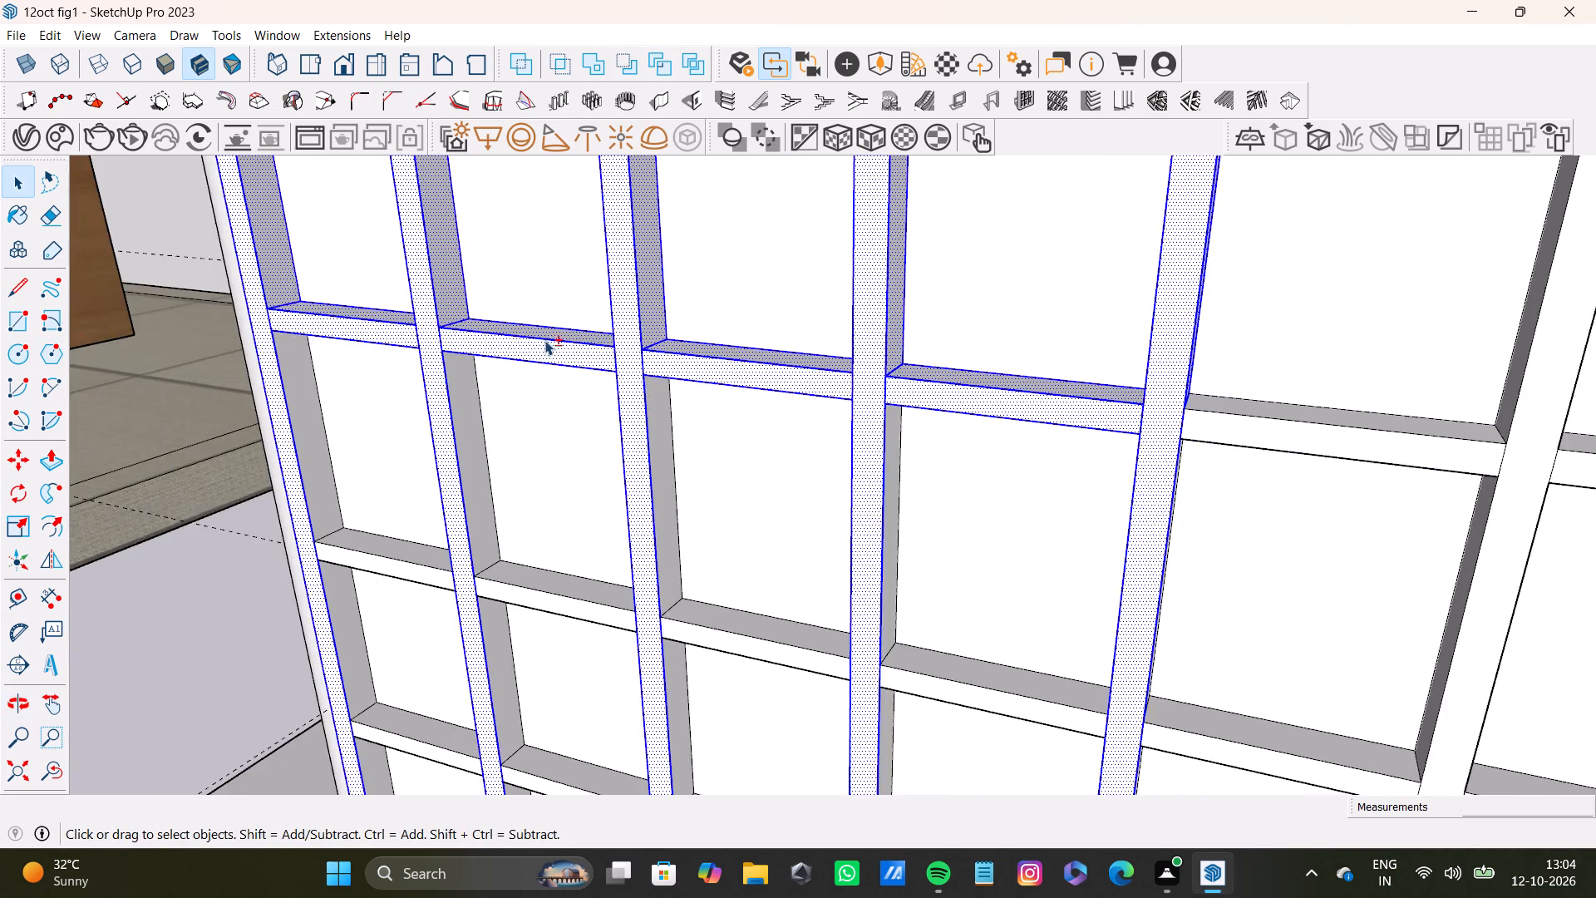
pyautogui.keyDown('shift'); pyautogui.scroll(-4, 544, 340); pyautogui.keyUp('shift')
pyautogui.keyDown('shift'); pyautogui.moveTo(556, 264); pyautogui.dragTo(465, 557, button='middle'); pyautogui.keyUp('shift')
pyautogui.keyDown('shift'); pyautogui.scroll(8, 264, 418); pyautogui.keyUp('shift')
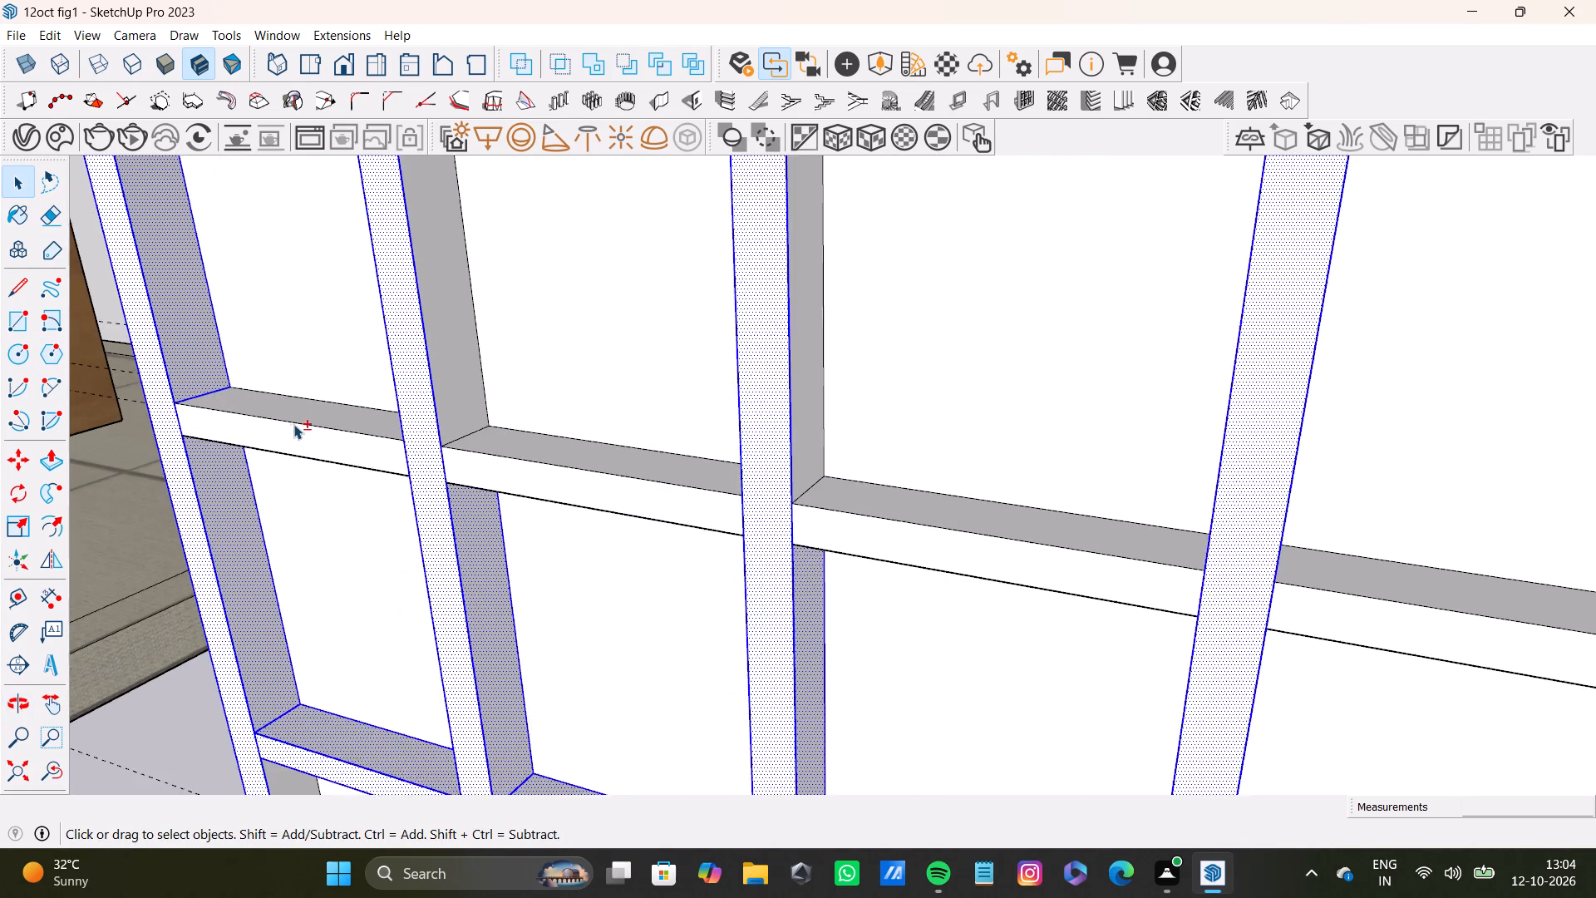
pyautogui.keyDown('shift'); pyautogui.scroll(3, 293, 424); pyautogui.keyUp('shift')
pyautogui.keyDown('shift'); pyautogui.doubleClick(415, 433); pyautogui.keyUp('shift')
pyautogui.keyDown('shift'); pyautogui.doubleClick(421, 458); pyautogui.keyUp('shift')
pyautogui.keyDown('shift'); pyautogui.doubleClick(557, 443); pyautogui.keyUp('shift')
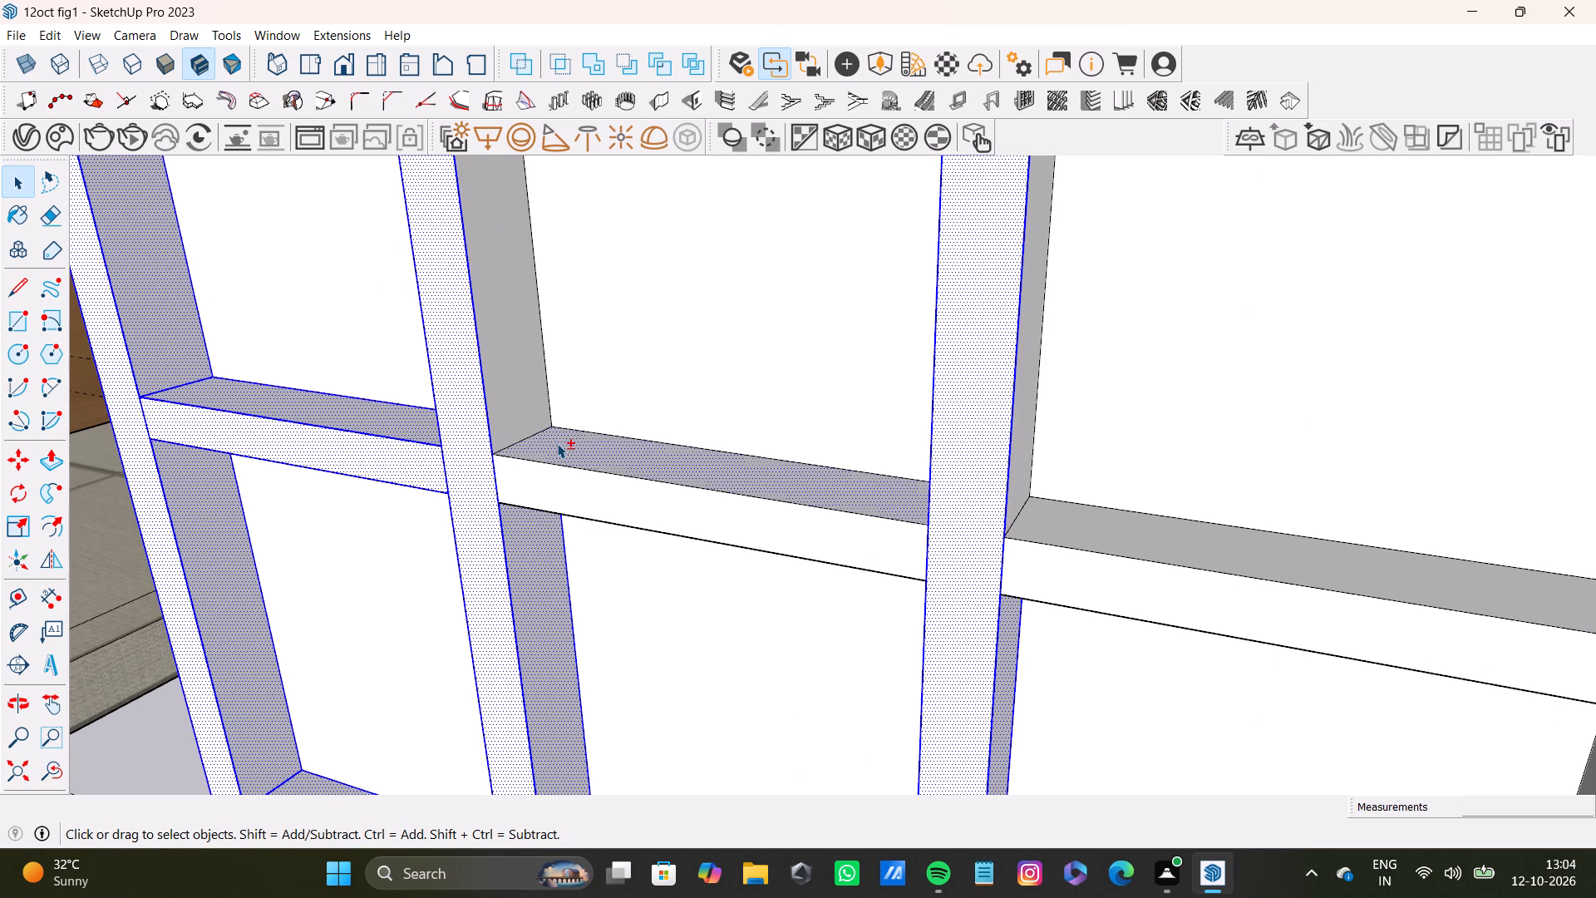
pyautogui.keyDown('shift'); pyautogui.doubleClick(574, 486); pyautogui.keyUp('shift')
# Add the second and third strips' side faces above the first row and that row's third-bay band faces to the selection.
pyautogui.keyDown('shift'); pyautogui.moveTo(562, 471); pyautogui.dragTo(424, 511, button='middle'); pyautogui.keyUp('shift')
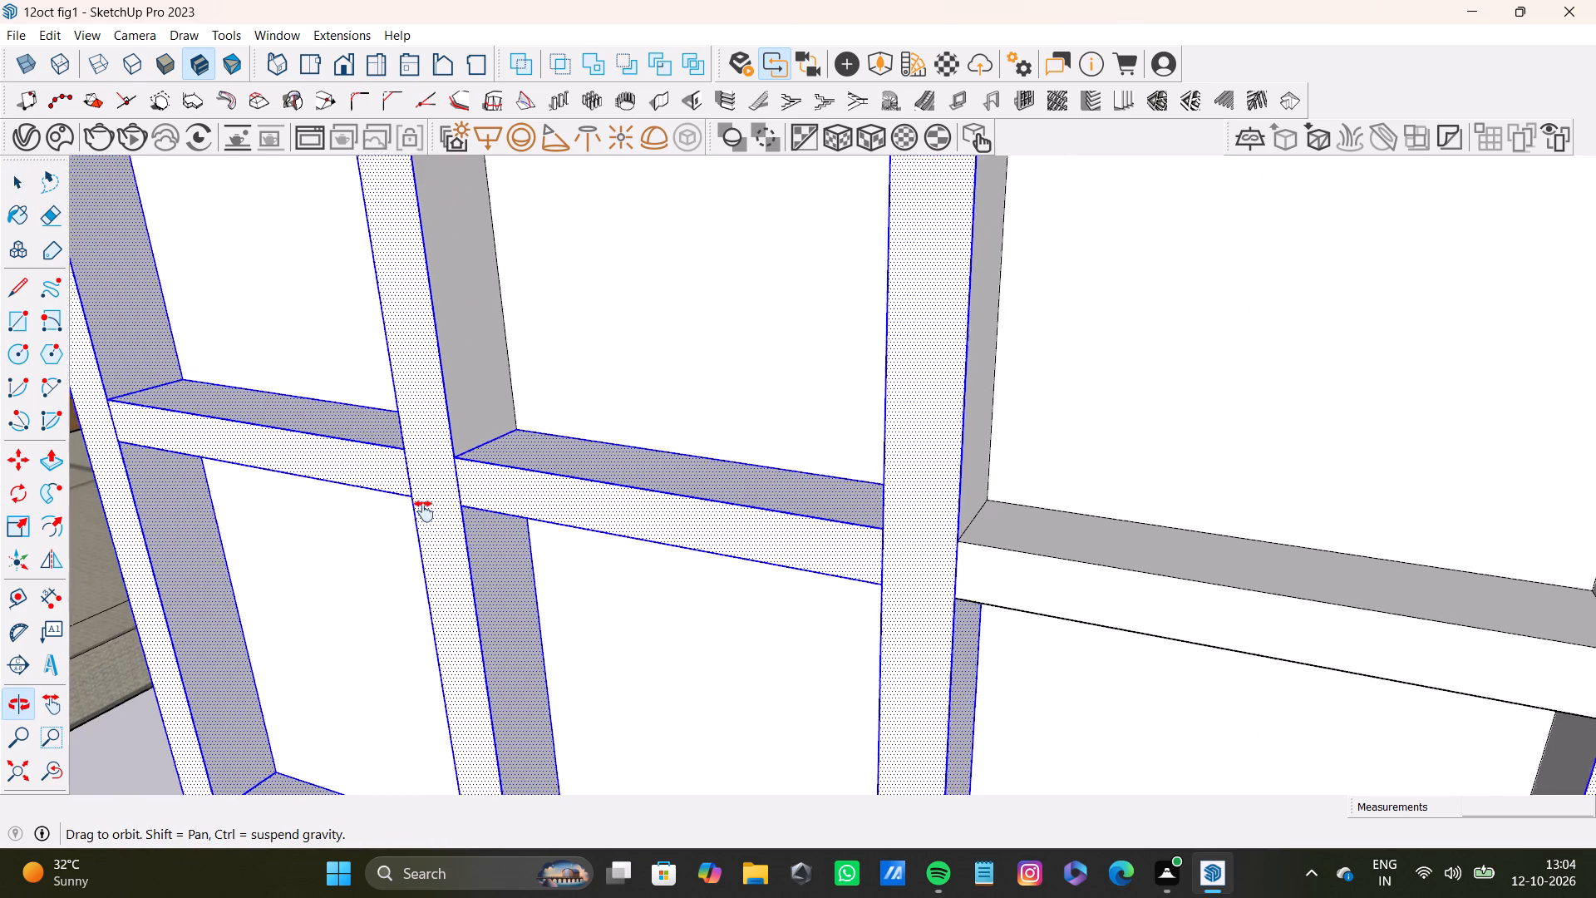
pyautogui.keyDown('shift'); pyautogui.moveTo(424, 511); pyautogui.dragTo(402, 536, button='middle'); pyautogui.keyUp('shift')
pyautogui.keyDown('shift'); pyautogui.doubleClick(372, 378); pyautogui.keyUp('shift')
pyautogui.keyDown('shift'); pyautogui.doubleClick(825, 494); pyautogui.keyUp('shift')
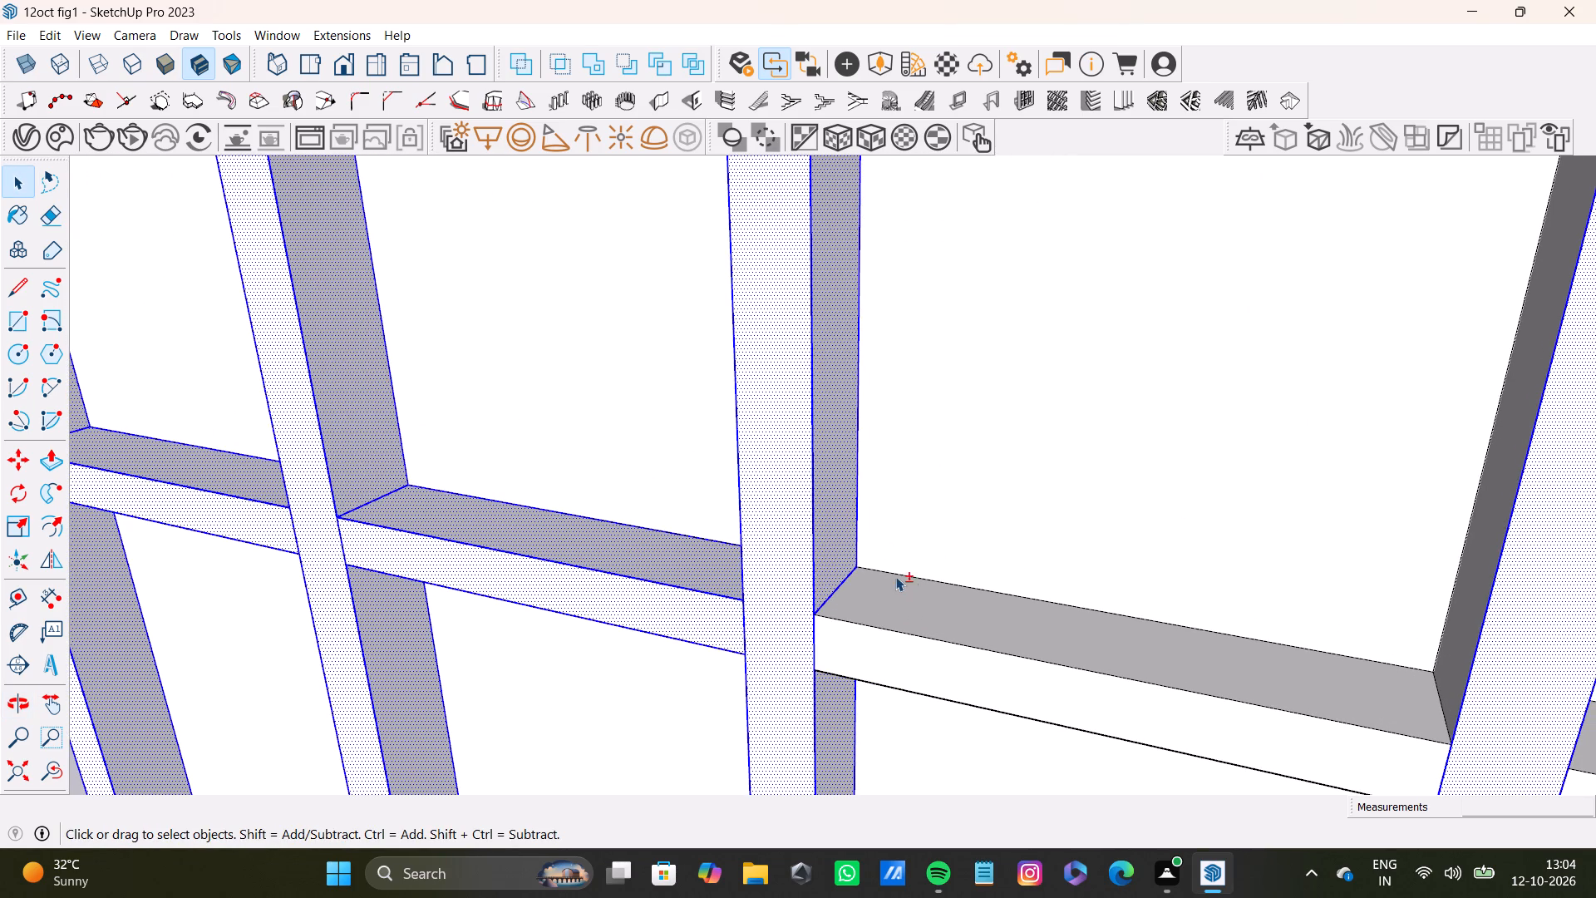
pyautogui.keyDown('shift'); pyautogui.click(900, 586); pyautogui.keyUp('shift')
pyautogui.keyDown('shift'); pyautogui.click(900, 592); pyautogui.keyUp('shift')
pyautogui.keyDown('shift'); pyautogui.doubleClick(874, 650); pyautogui.keyUp('shift')
pyautogui.keyDown('shift'); pyautogui.doubleClick(894, 627); pyautogui.keyUp('shift')
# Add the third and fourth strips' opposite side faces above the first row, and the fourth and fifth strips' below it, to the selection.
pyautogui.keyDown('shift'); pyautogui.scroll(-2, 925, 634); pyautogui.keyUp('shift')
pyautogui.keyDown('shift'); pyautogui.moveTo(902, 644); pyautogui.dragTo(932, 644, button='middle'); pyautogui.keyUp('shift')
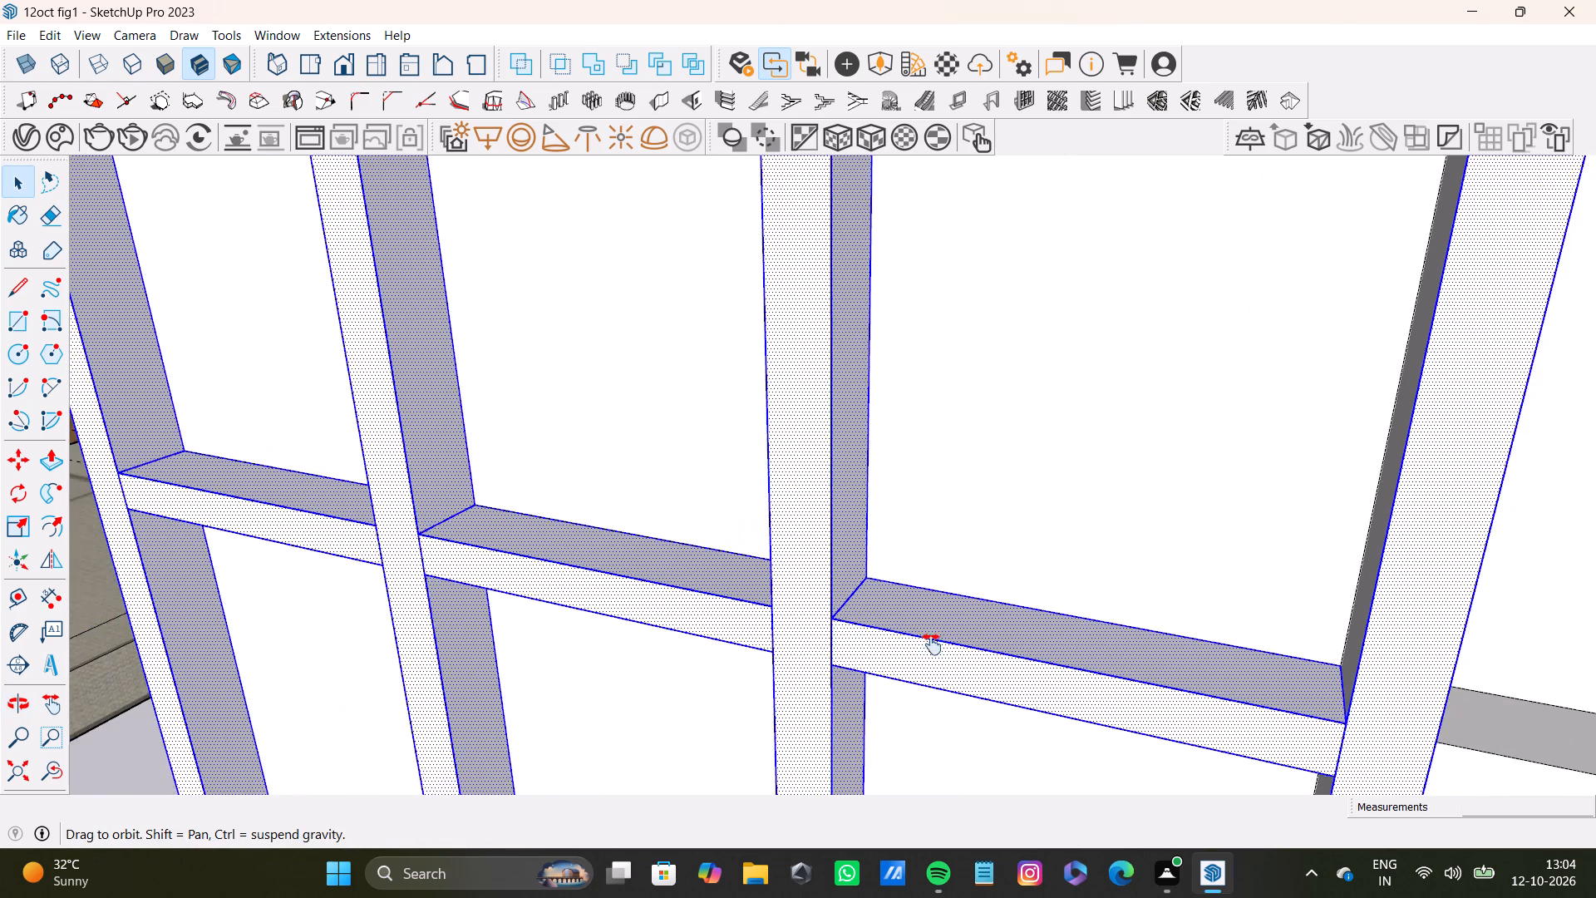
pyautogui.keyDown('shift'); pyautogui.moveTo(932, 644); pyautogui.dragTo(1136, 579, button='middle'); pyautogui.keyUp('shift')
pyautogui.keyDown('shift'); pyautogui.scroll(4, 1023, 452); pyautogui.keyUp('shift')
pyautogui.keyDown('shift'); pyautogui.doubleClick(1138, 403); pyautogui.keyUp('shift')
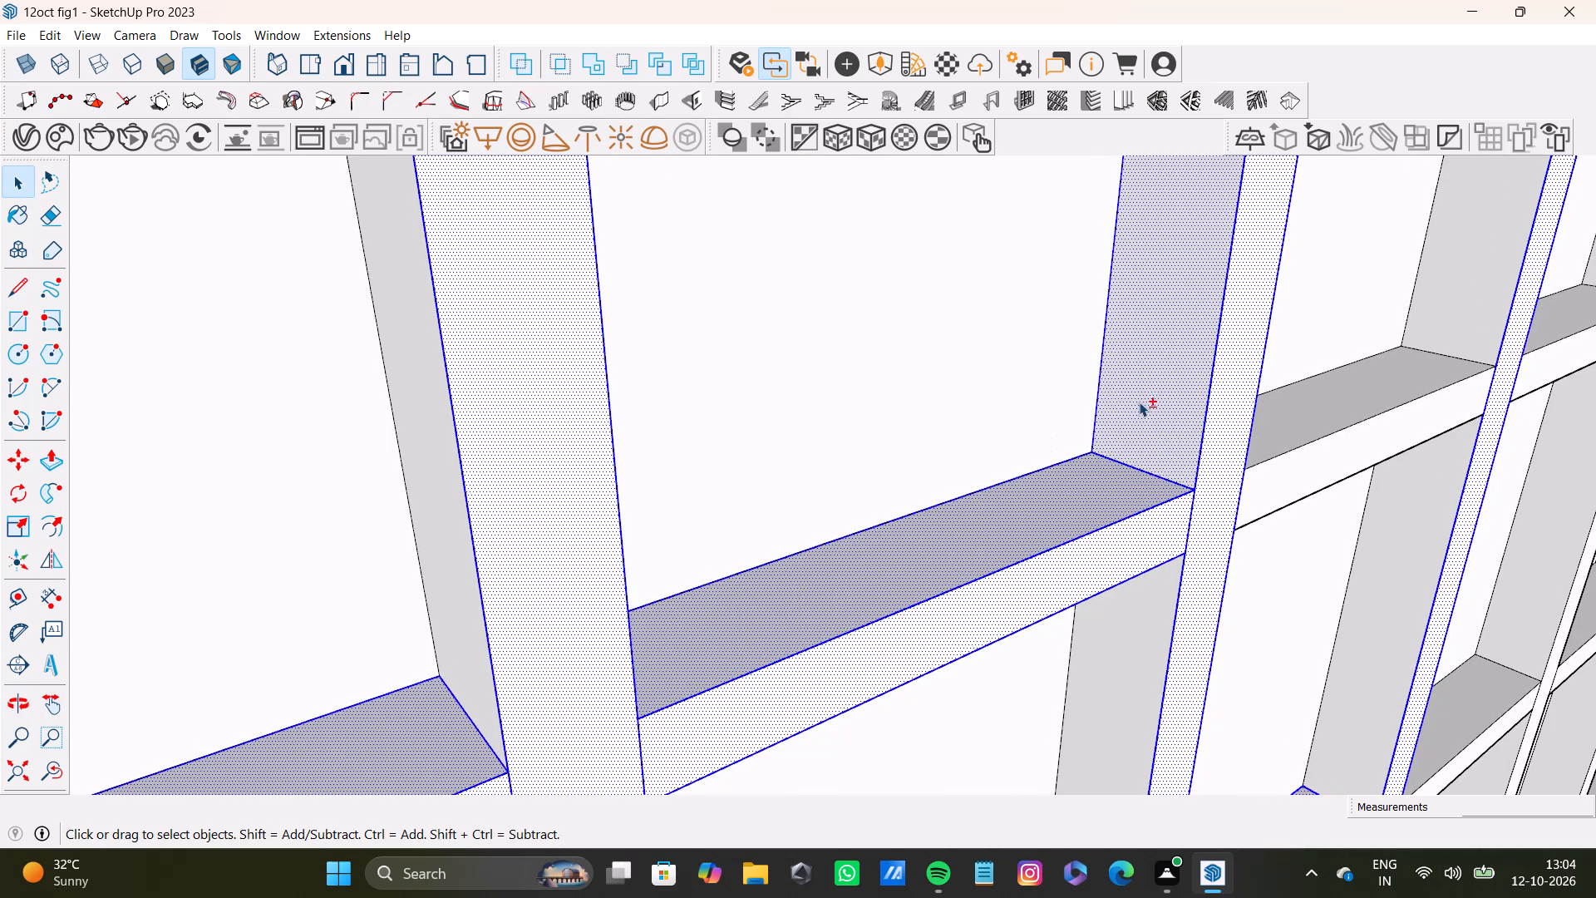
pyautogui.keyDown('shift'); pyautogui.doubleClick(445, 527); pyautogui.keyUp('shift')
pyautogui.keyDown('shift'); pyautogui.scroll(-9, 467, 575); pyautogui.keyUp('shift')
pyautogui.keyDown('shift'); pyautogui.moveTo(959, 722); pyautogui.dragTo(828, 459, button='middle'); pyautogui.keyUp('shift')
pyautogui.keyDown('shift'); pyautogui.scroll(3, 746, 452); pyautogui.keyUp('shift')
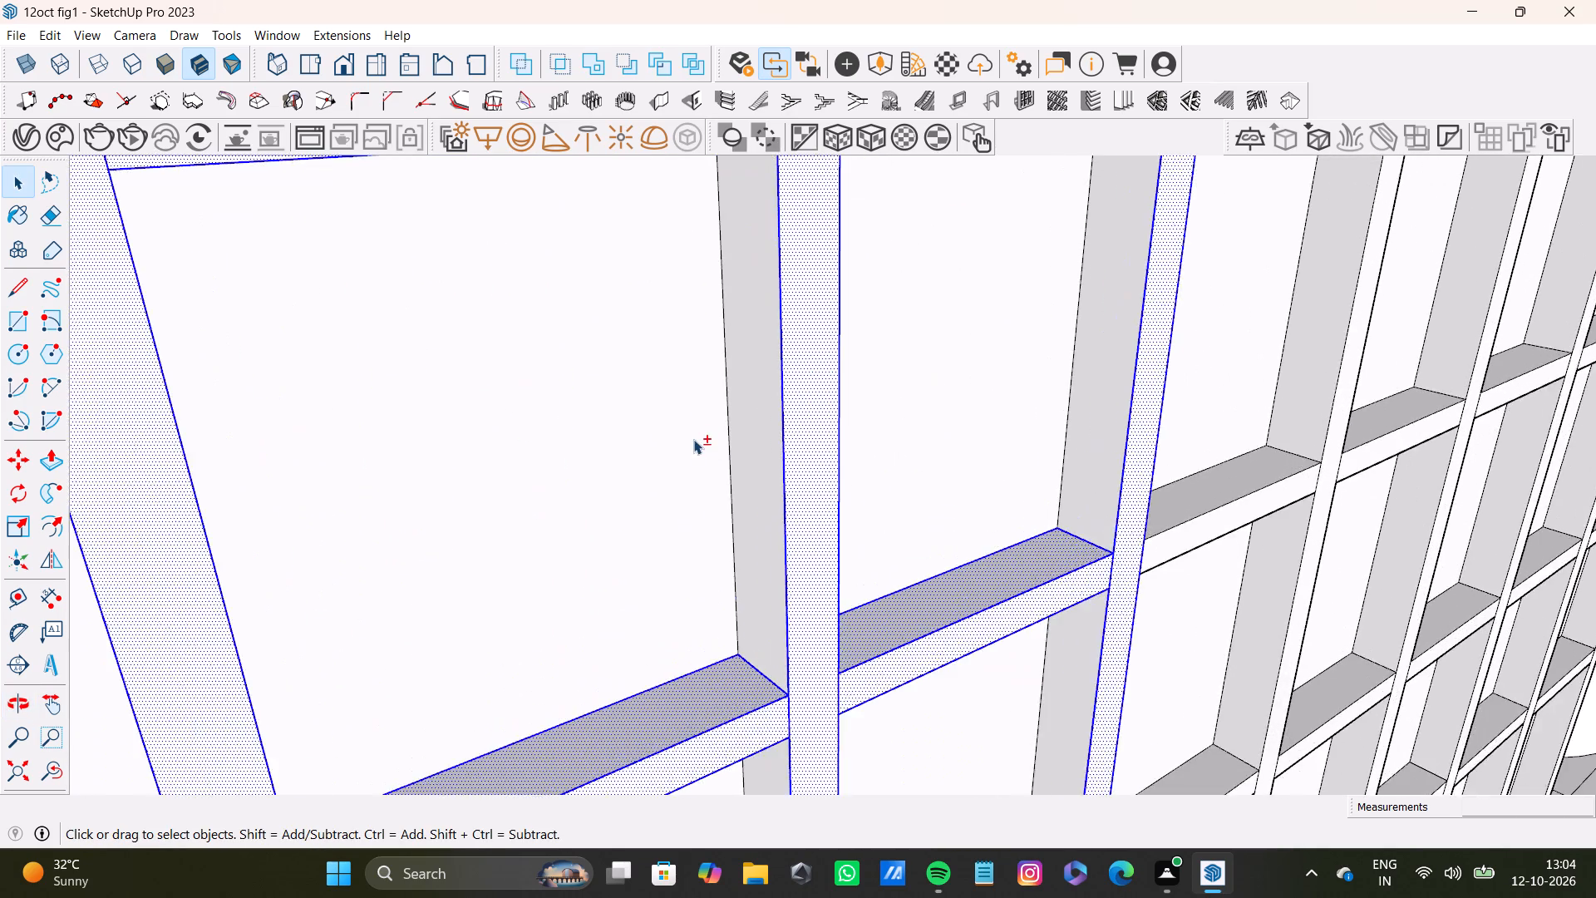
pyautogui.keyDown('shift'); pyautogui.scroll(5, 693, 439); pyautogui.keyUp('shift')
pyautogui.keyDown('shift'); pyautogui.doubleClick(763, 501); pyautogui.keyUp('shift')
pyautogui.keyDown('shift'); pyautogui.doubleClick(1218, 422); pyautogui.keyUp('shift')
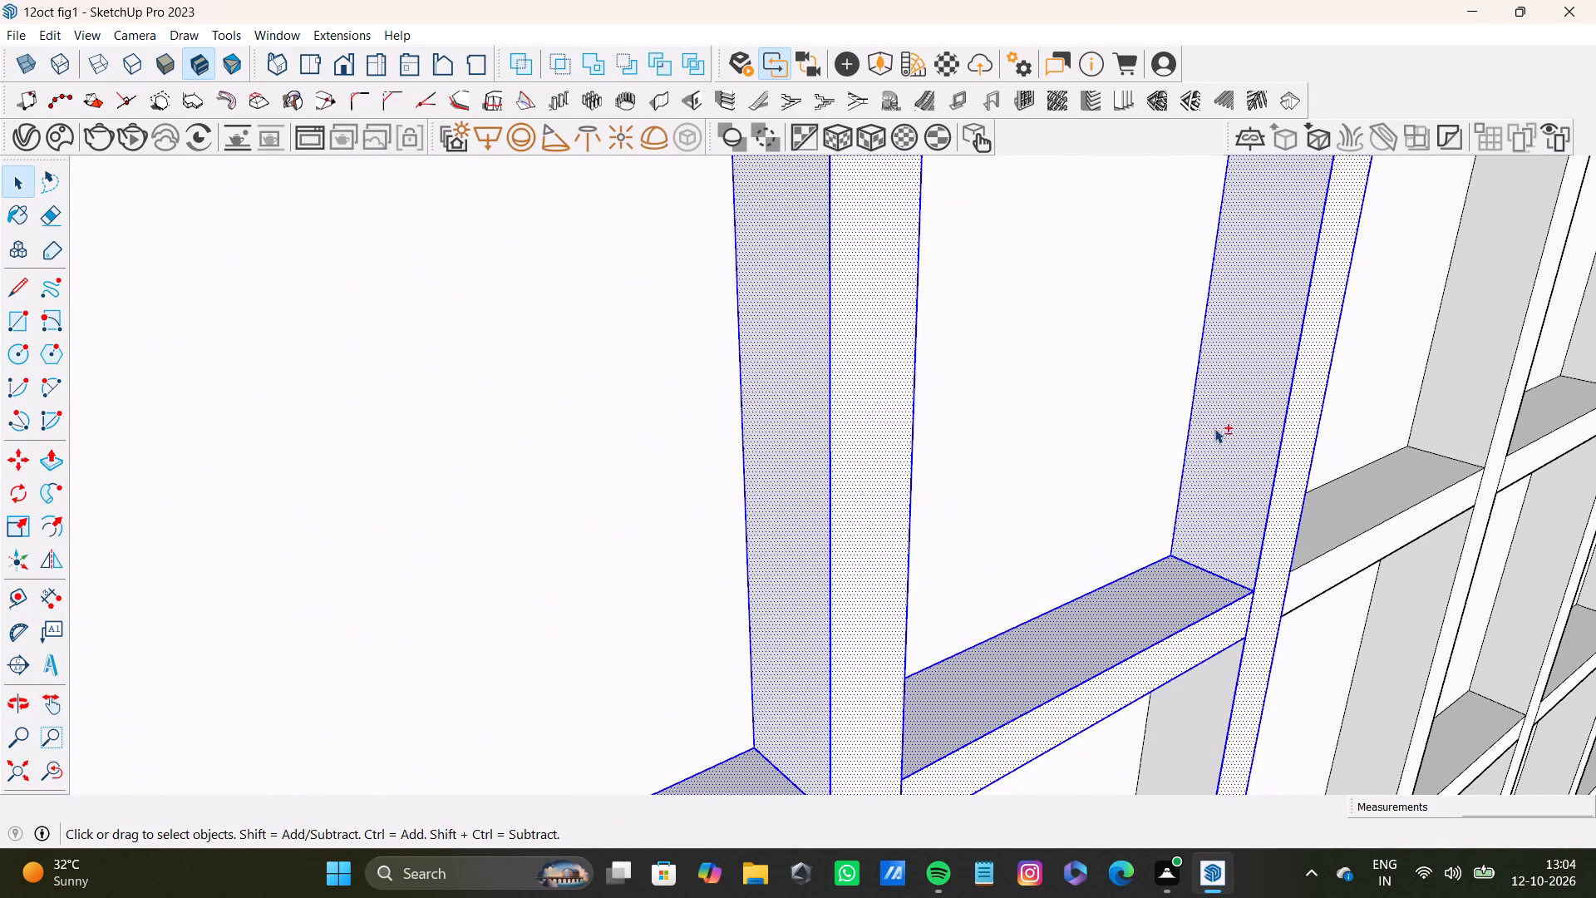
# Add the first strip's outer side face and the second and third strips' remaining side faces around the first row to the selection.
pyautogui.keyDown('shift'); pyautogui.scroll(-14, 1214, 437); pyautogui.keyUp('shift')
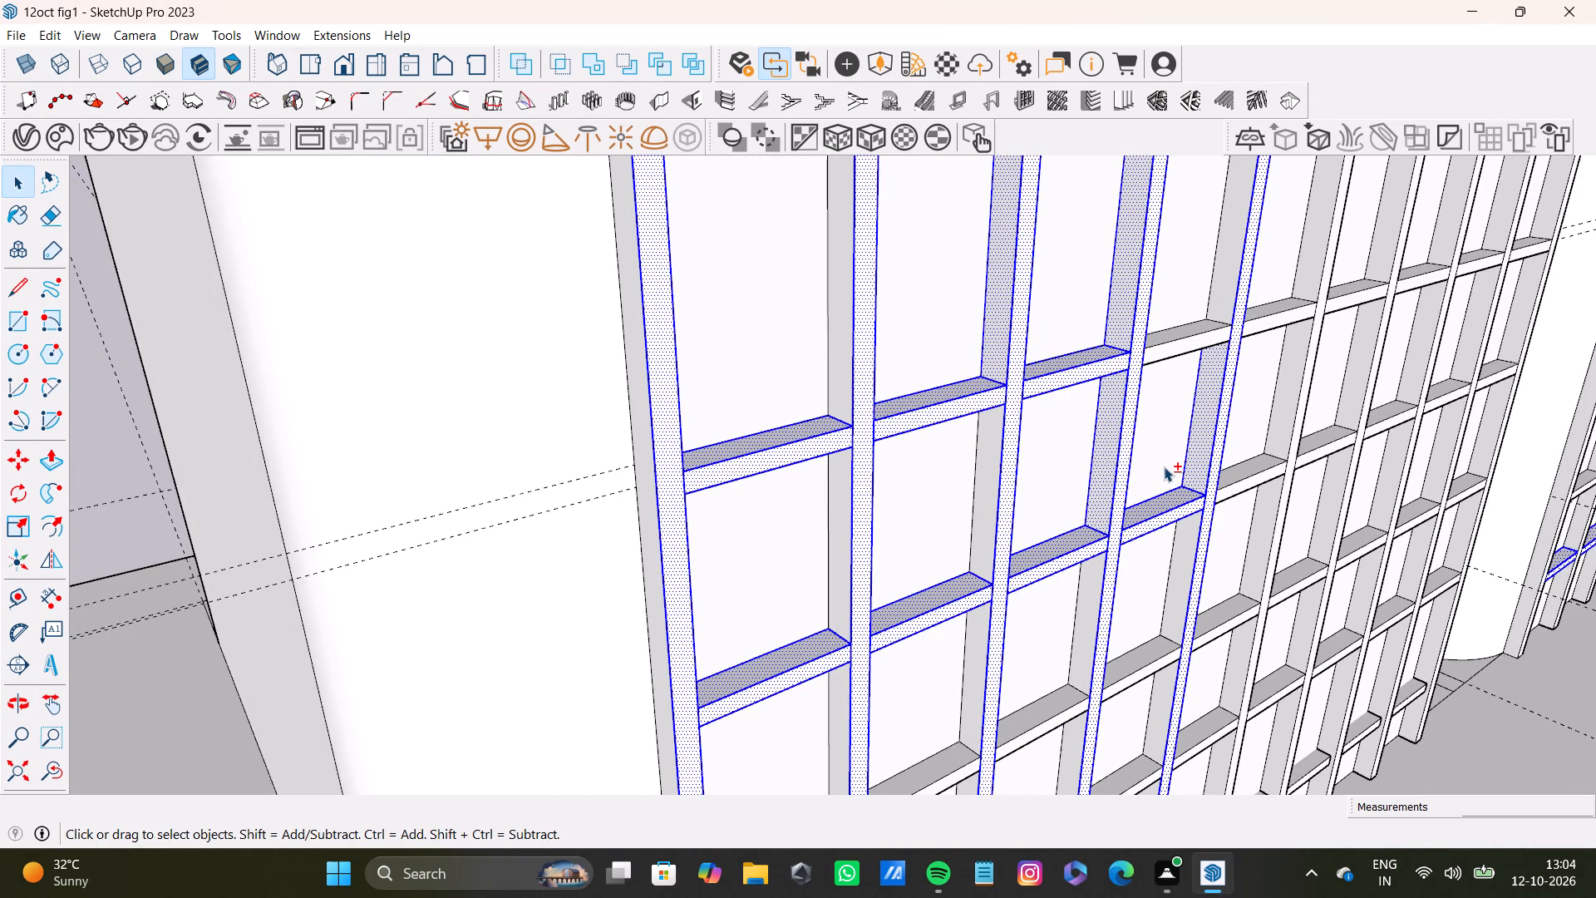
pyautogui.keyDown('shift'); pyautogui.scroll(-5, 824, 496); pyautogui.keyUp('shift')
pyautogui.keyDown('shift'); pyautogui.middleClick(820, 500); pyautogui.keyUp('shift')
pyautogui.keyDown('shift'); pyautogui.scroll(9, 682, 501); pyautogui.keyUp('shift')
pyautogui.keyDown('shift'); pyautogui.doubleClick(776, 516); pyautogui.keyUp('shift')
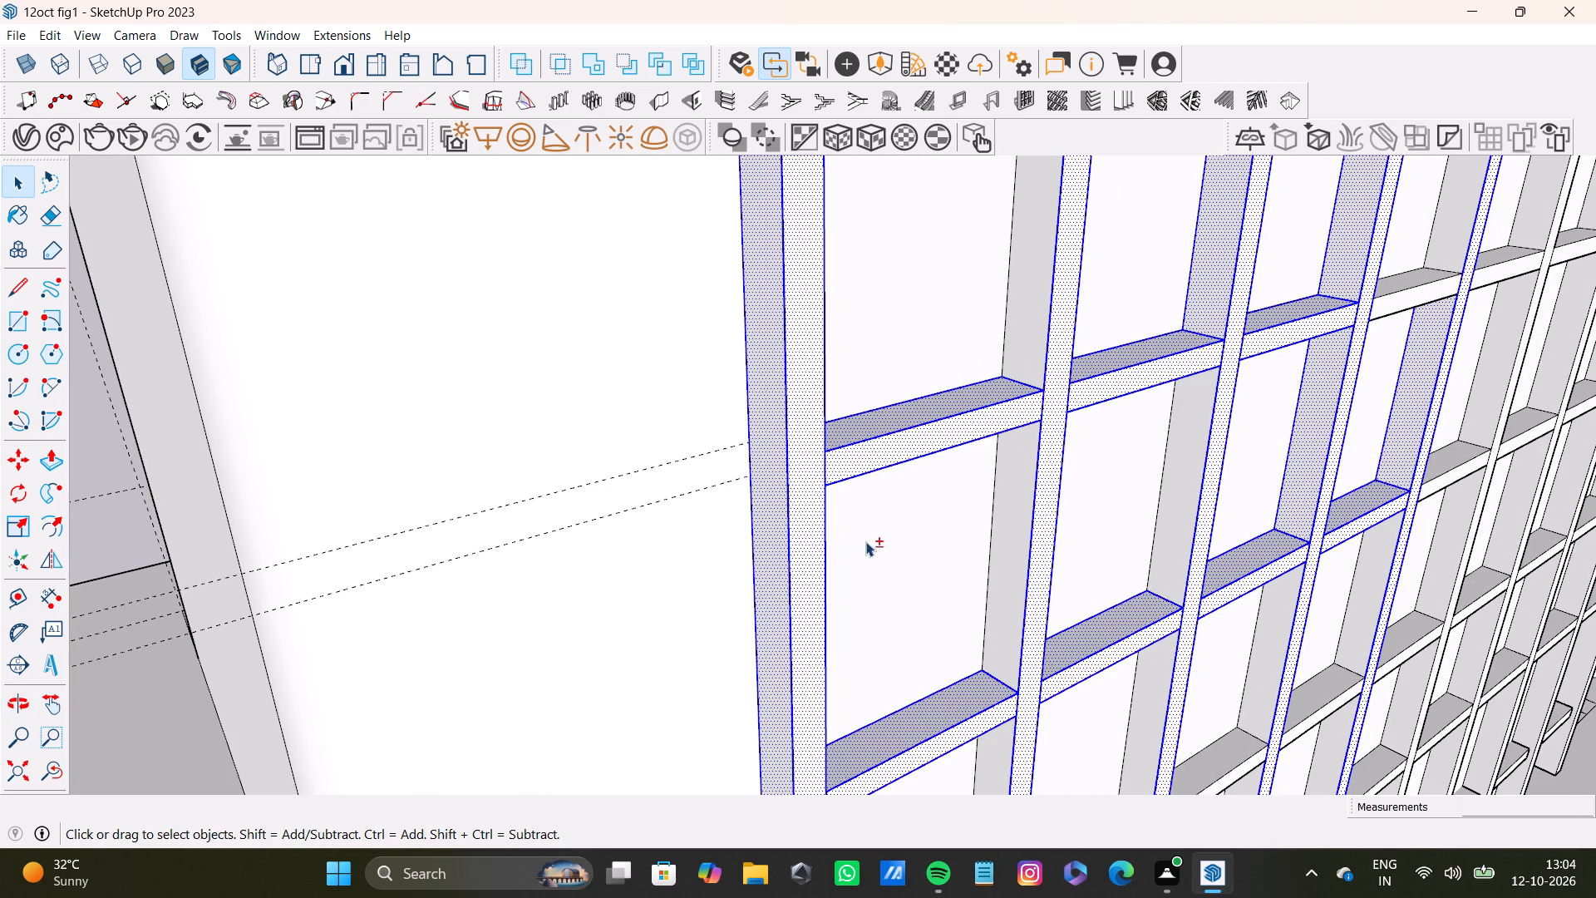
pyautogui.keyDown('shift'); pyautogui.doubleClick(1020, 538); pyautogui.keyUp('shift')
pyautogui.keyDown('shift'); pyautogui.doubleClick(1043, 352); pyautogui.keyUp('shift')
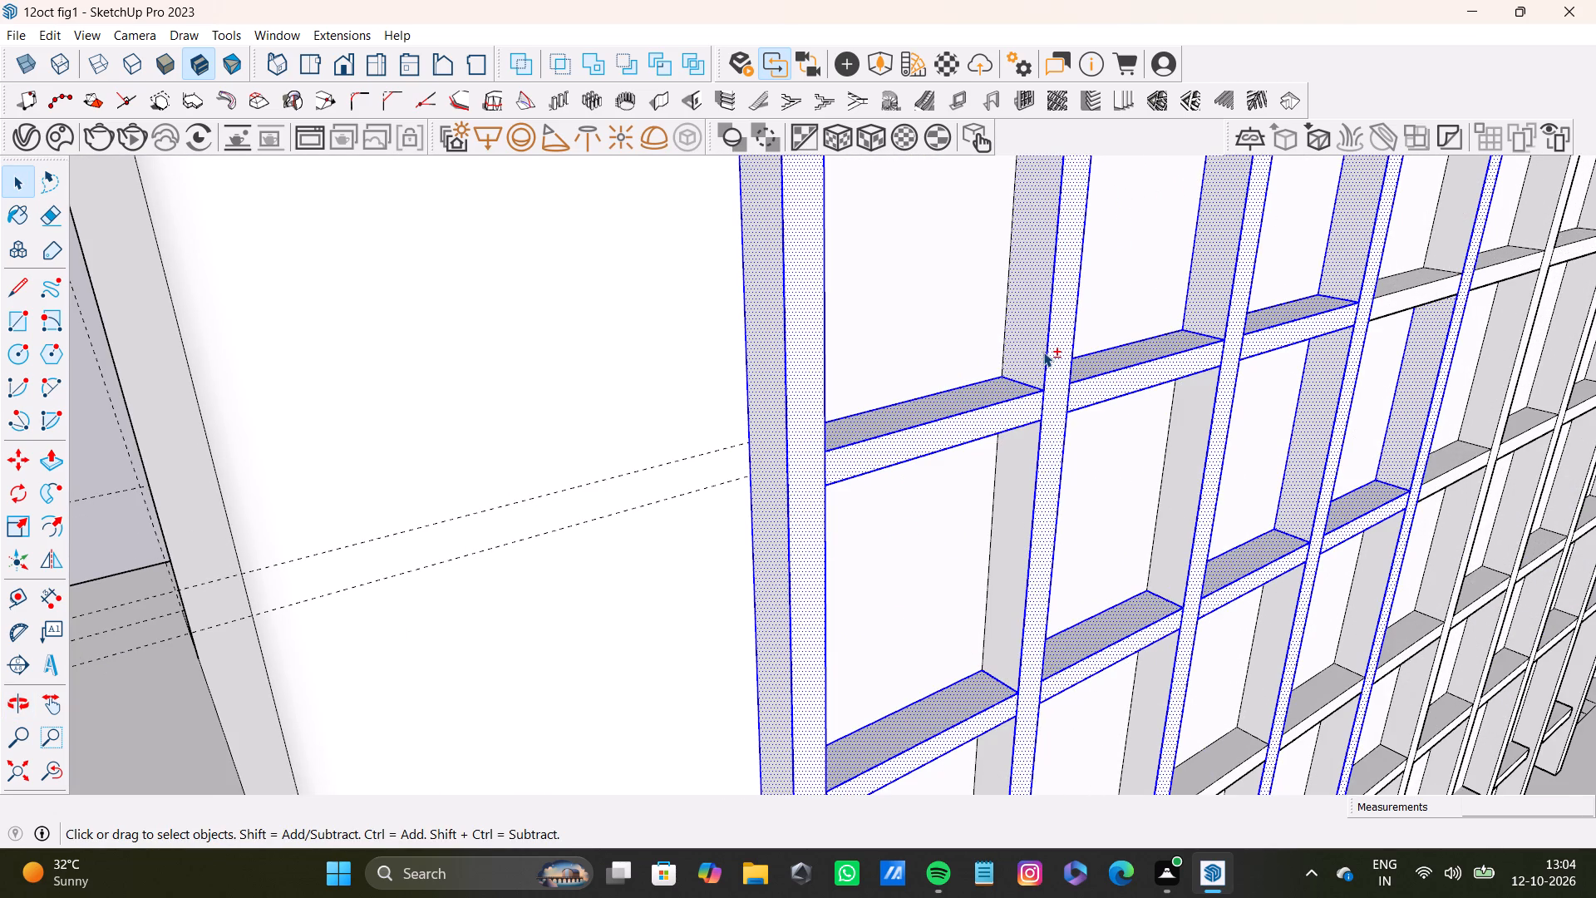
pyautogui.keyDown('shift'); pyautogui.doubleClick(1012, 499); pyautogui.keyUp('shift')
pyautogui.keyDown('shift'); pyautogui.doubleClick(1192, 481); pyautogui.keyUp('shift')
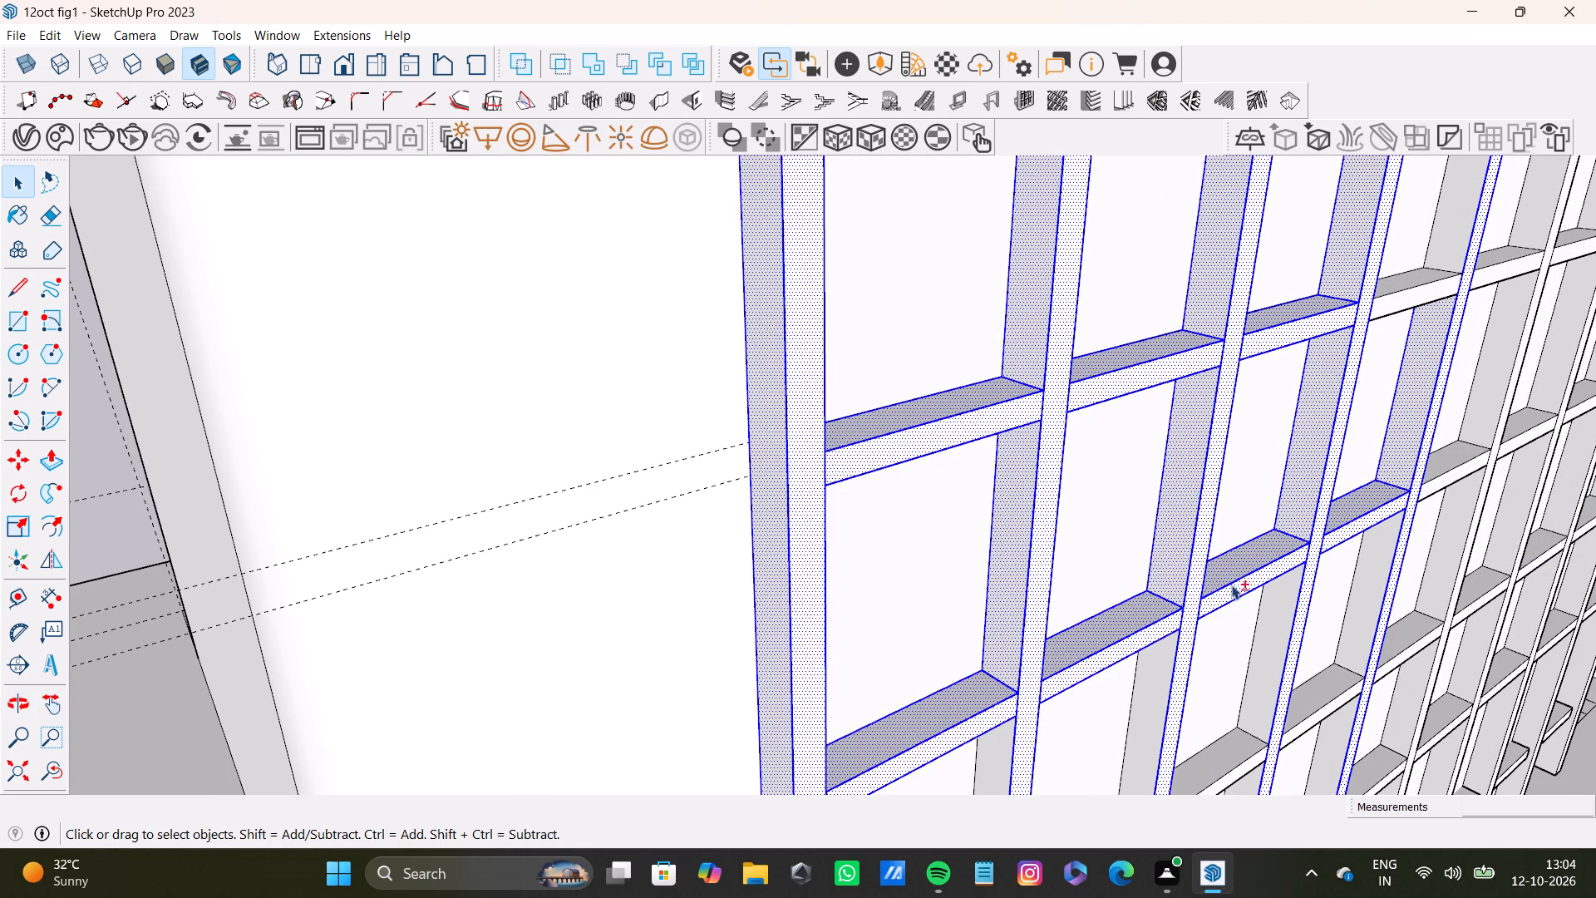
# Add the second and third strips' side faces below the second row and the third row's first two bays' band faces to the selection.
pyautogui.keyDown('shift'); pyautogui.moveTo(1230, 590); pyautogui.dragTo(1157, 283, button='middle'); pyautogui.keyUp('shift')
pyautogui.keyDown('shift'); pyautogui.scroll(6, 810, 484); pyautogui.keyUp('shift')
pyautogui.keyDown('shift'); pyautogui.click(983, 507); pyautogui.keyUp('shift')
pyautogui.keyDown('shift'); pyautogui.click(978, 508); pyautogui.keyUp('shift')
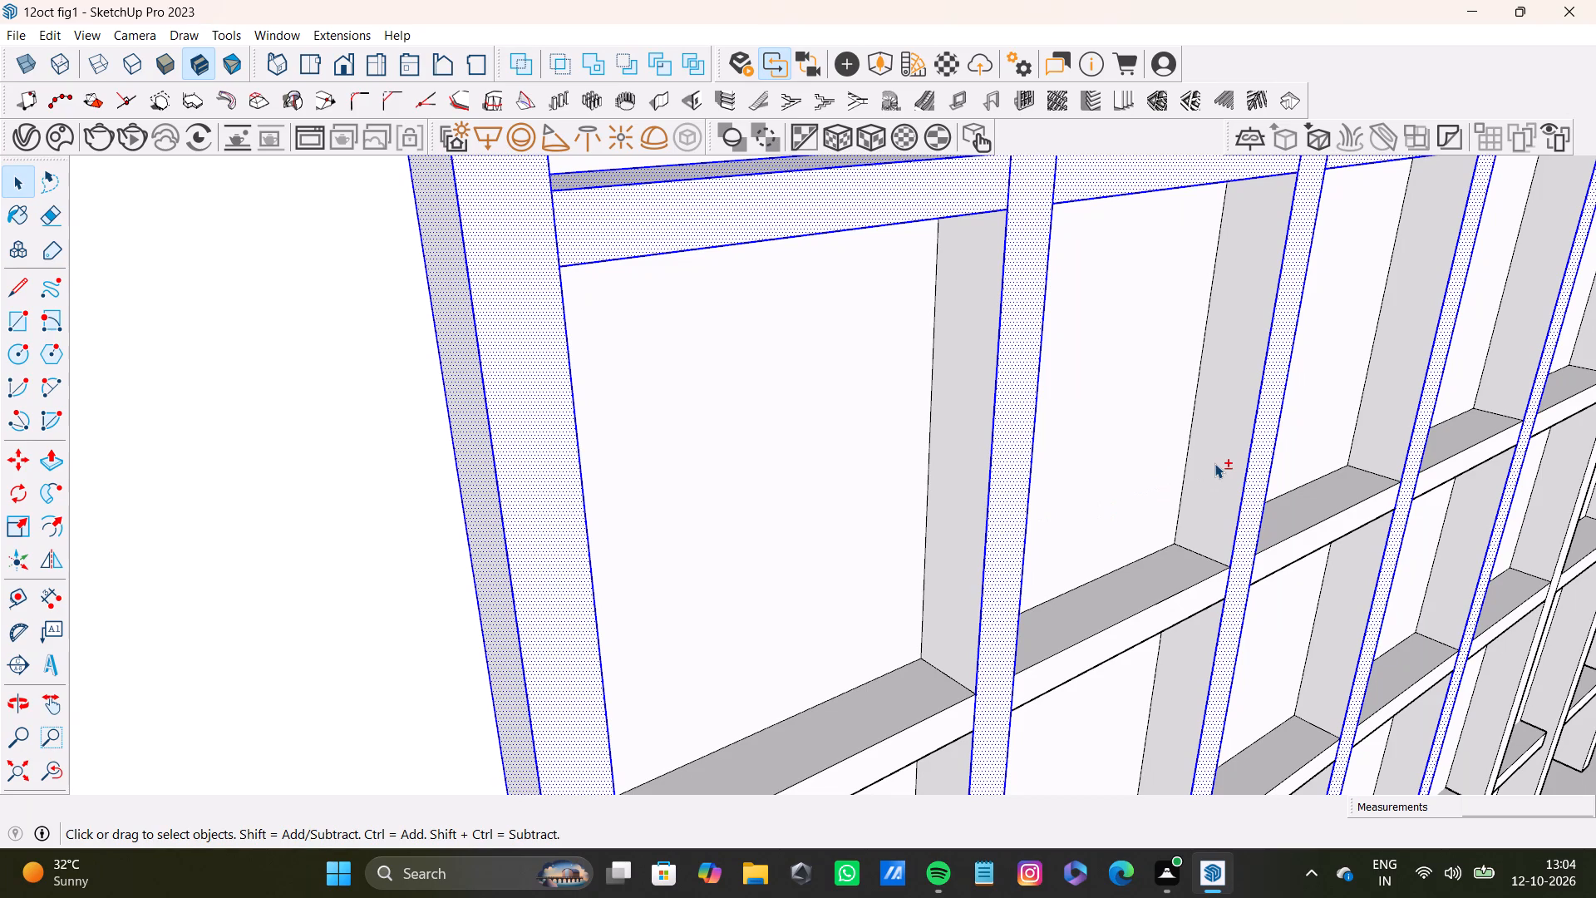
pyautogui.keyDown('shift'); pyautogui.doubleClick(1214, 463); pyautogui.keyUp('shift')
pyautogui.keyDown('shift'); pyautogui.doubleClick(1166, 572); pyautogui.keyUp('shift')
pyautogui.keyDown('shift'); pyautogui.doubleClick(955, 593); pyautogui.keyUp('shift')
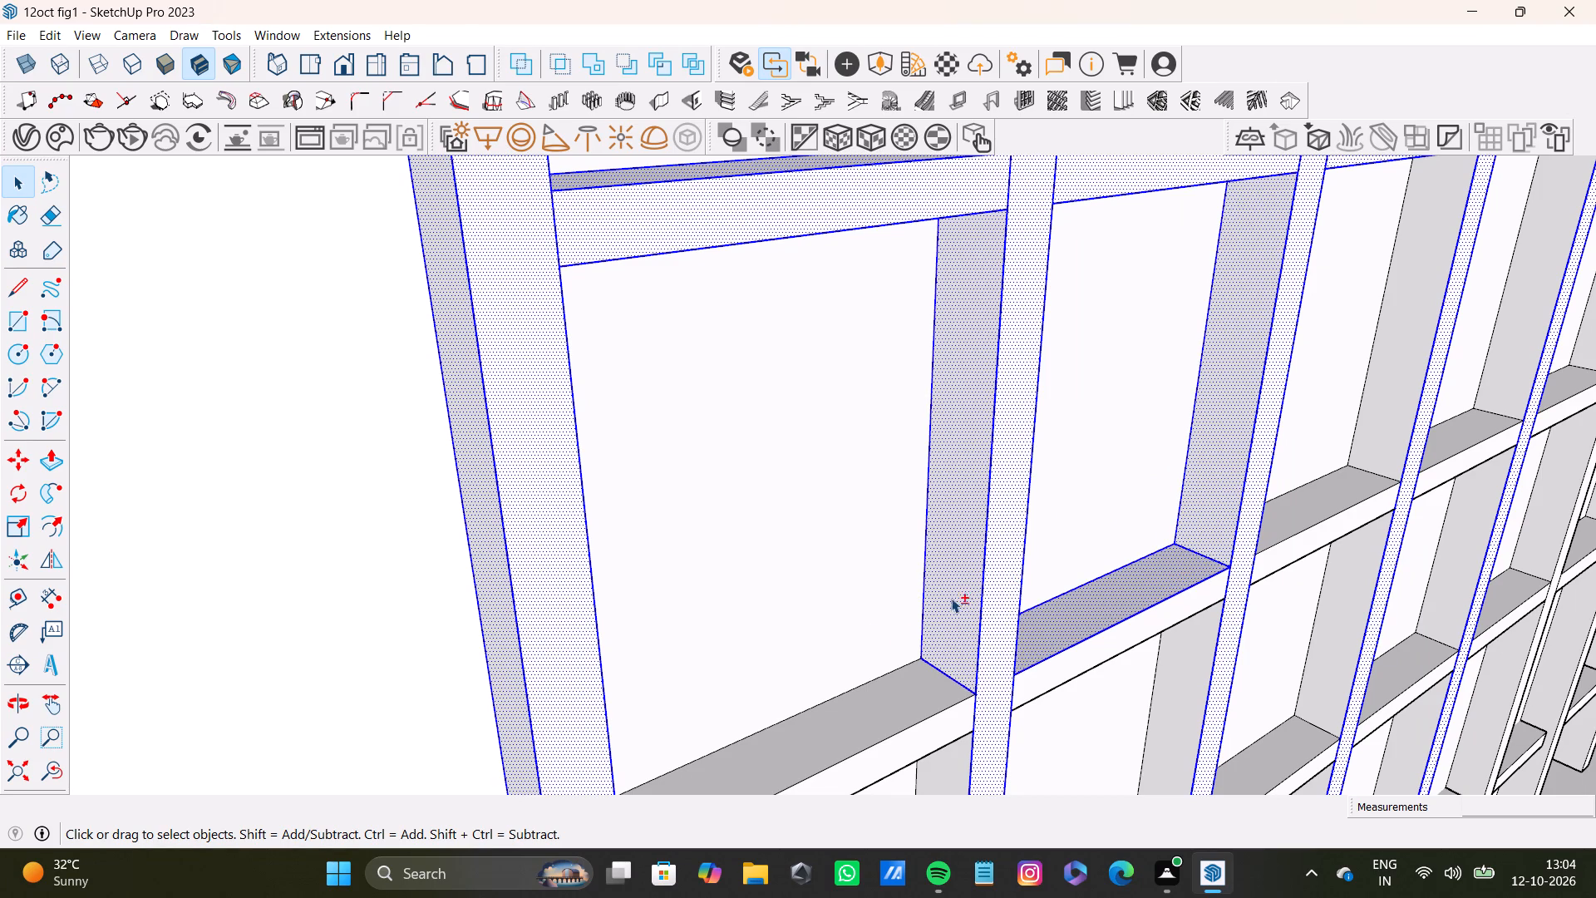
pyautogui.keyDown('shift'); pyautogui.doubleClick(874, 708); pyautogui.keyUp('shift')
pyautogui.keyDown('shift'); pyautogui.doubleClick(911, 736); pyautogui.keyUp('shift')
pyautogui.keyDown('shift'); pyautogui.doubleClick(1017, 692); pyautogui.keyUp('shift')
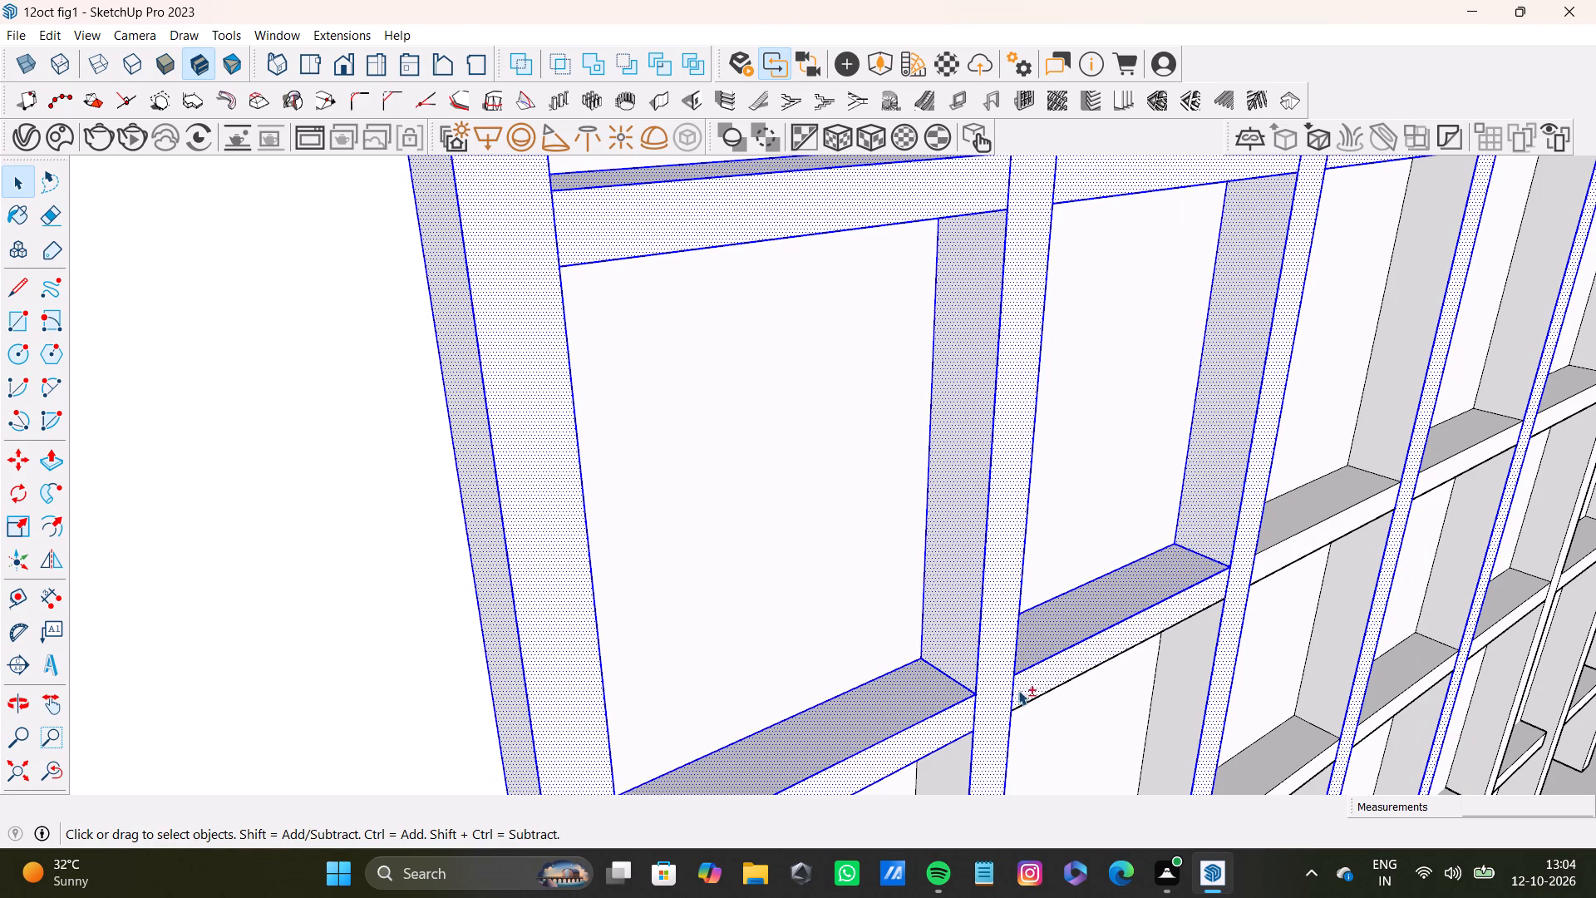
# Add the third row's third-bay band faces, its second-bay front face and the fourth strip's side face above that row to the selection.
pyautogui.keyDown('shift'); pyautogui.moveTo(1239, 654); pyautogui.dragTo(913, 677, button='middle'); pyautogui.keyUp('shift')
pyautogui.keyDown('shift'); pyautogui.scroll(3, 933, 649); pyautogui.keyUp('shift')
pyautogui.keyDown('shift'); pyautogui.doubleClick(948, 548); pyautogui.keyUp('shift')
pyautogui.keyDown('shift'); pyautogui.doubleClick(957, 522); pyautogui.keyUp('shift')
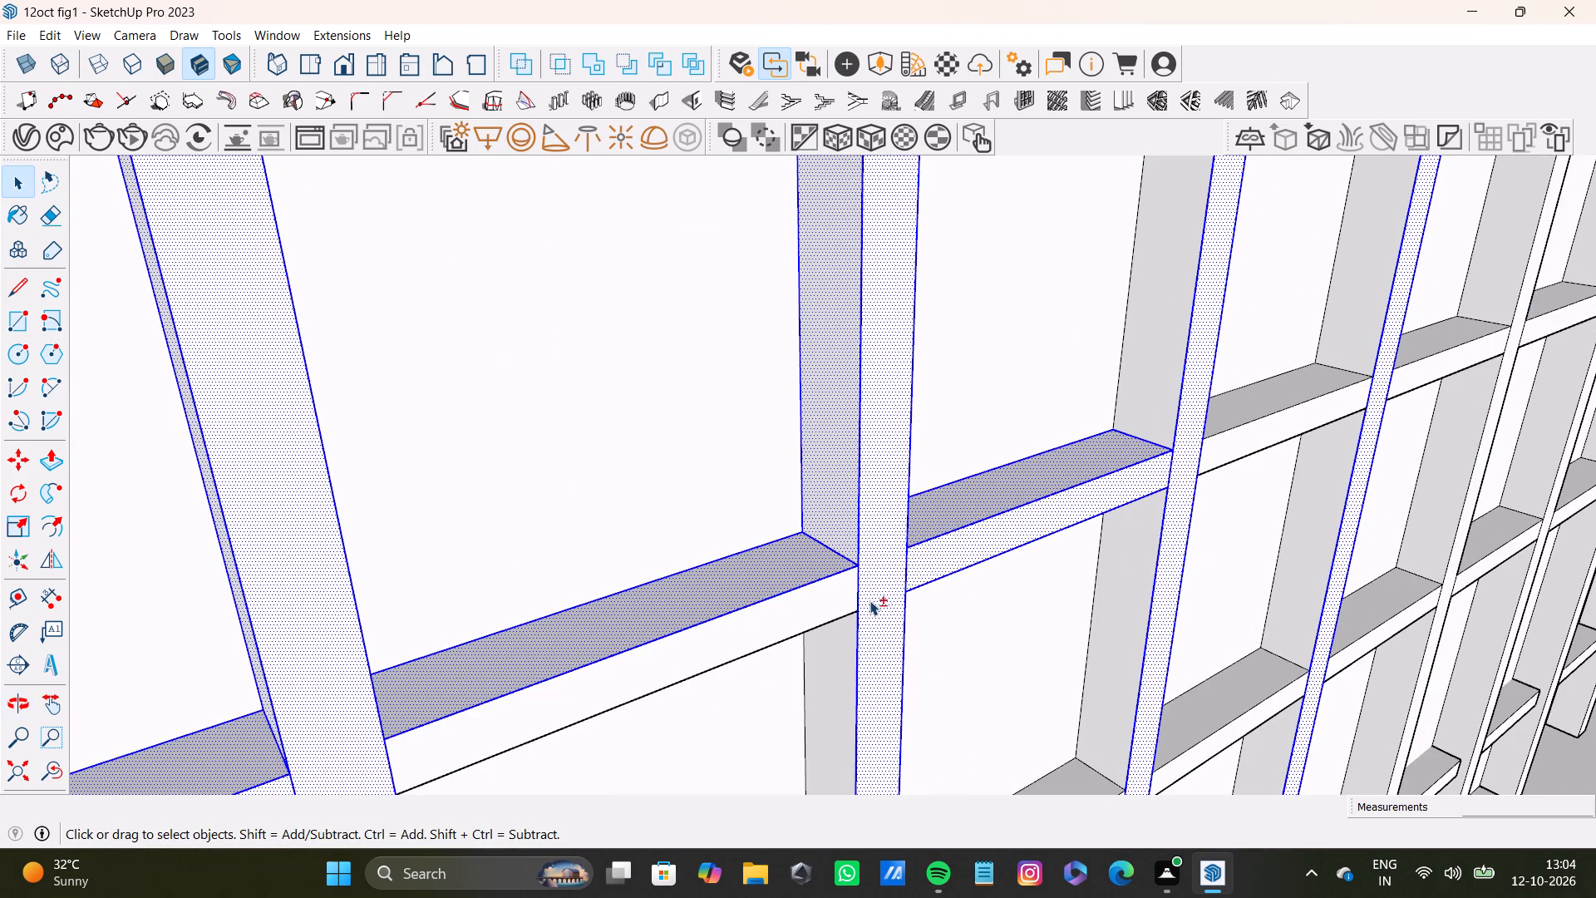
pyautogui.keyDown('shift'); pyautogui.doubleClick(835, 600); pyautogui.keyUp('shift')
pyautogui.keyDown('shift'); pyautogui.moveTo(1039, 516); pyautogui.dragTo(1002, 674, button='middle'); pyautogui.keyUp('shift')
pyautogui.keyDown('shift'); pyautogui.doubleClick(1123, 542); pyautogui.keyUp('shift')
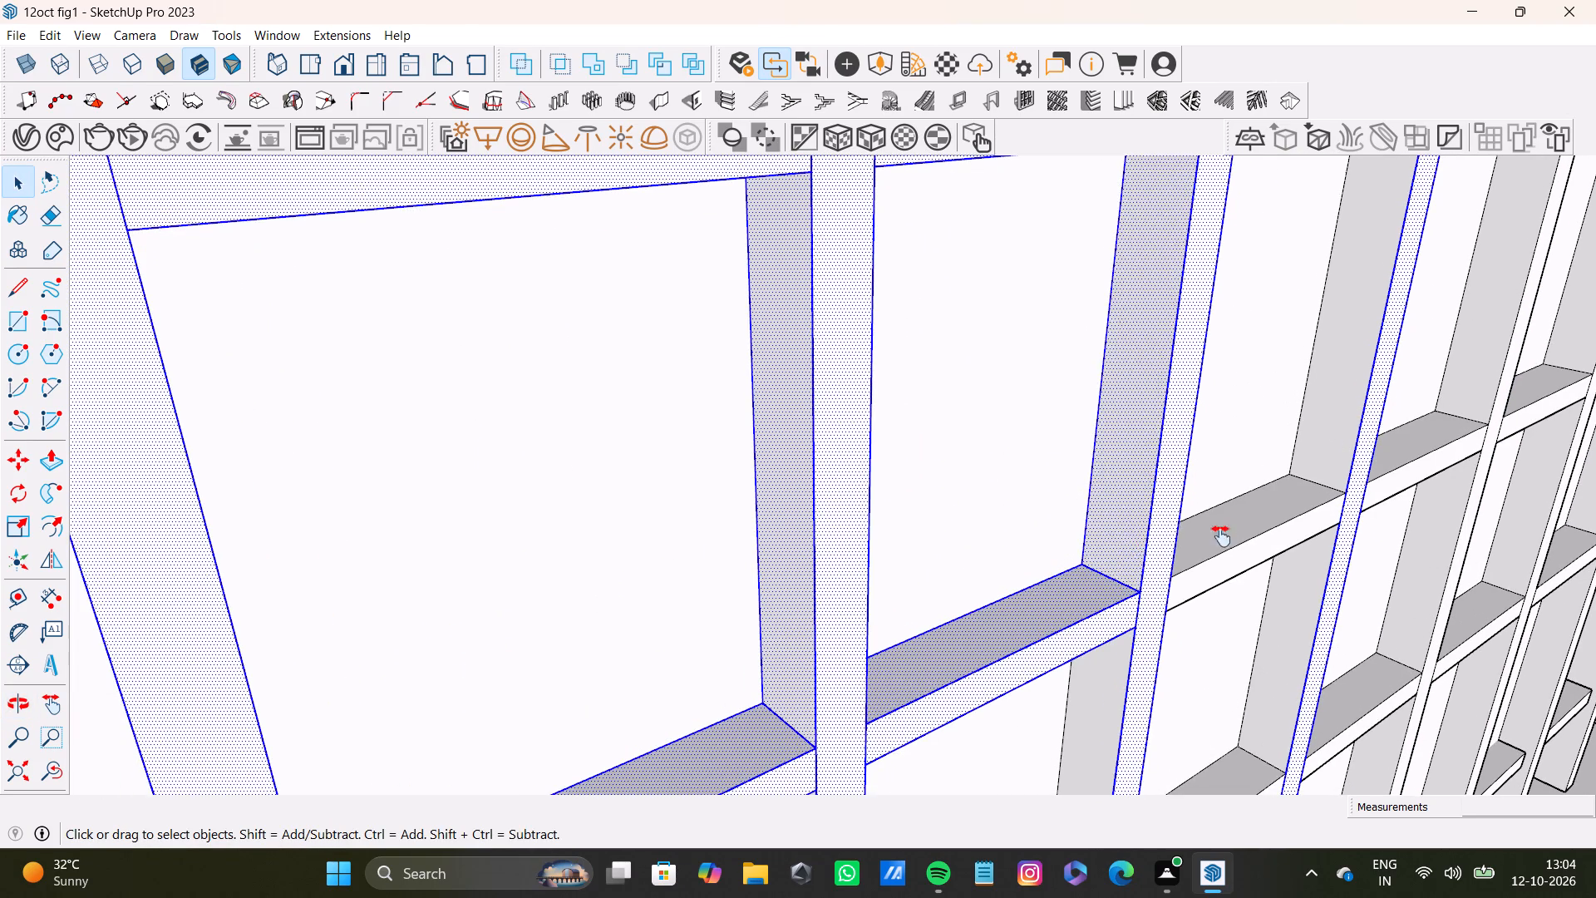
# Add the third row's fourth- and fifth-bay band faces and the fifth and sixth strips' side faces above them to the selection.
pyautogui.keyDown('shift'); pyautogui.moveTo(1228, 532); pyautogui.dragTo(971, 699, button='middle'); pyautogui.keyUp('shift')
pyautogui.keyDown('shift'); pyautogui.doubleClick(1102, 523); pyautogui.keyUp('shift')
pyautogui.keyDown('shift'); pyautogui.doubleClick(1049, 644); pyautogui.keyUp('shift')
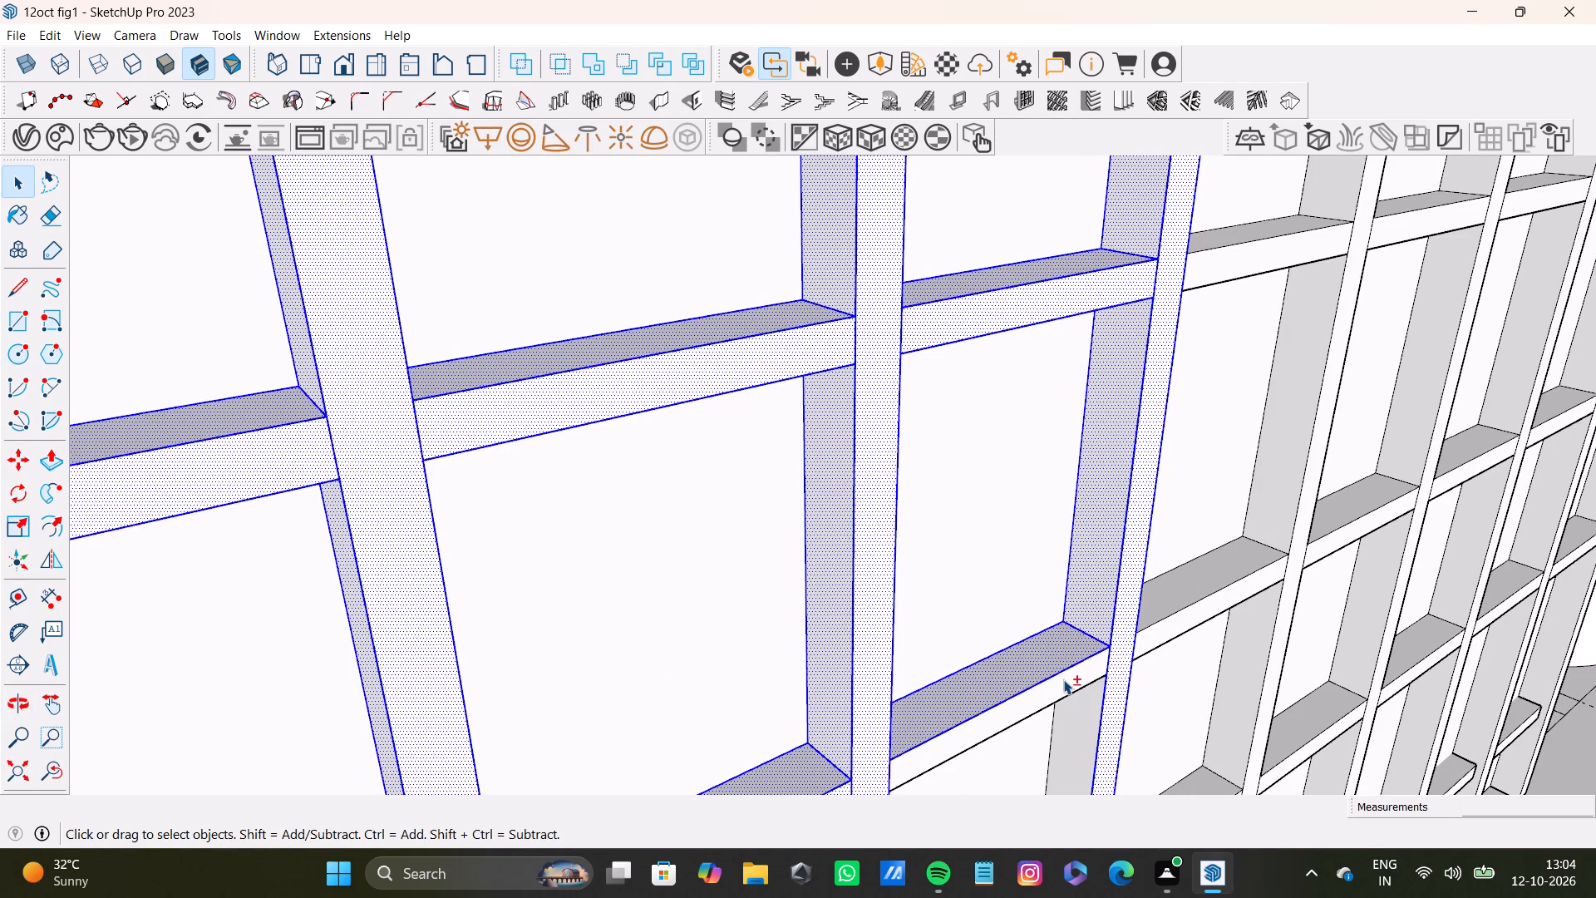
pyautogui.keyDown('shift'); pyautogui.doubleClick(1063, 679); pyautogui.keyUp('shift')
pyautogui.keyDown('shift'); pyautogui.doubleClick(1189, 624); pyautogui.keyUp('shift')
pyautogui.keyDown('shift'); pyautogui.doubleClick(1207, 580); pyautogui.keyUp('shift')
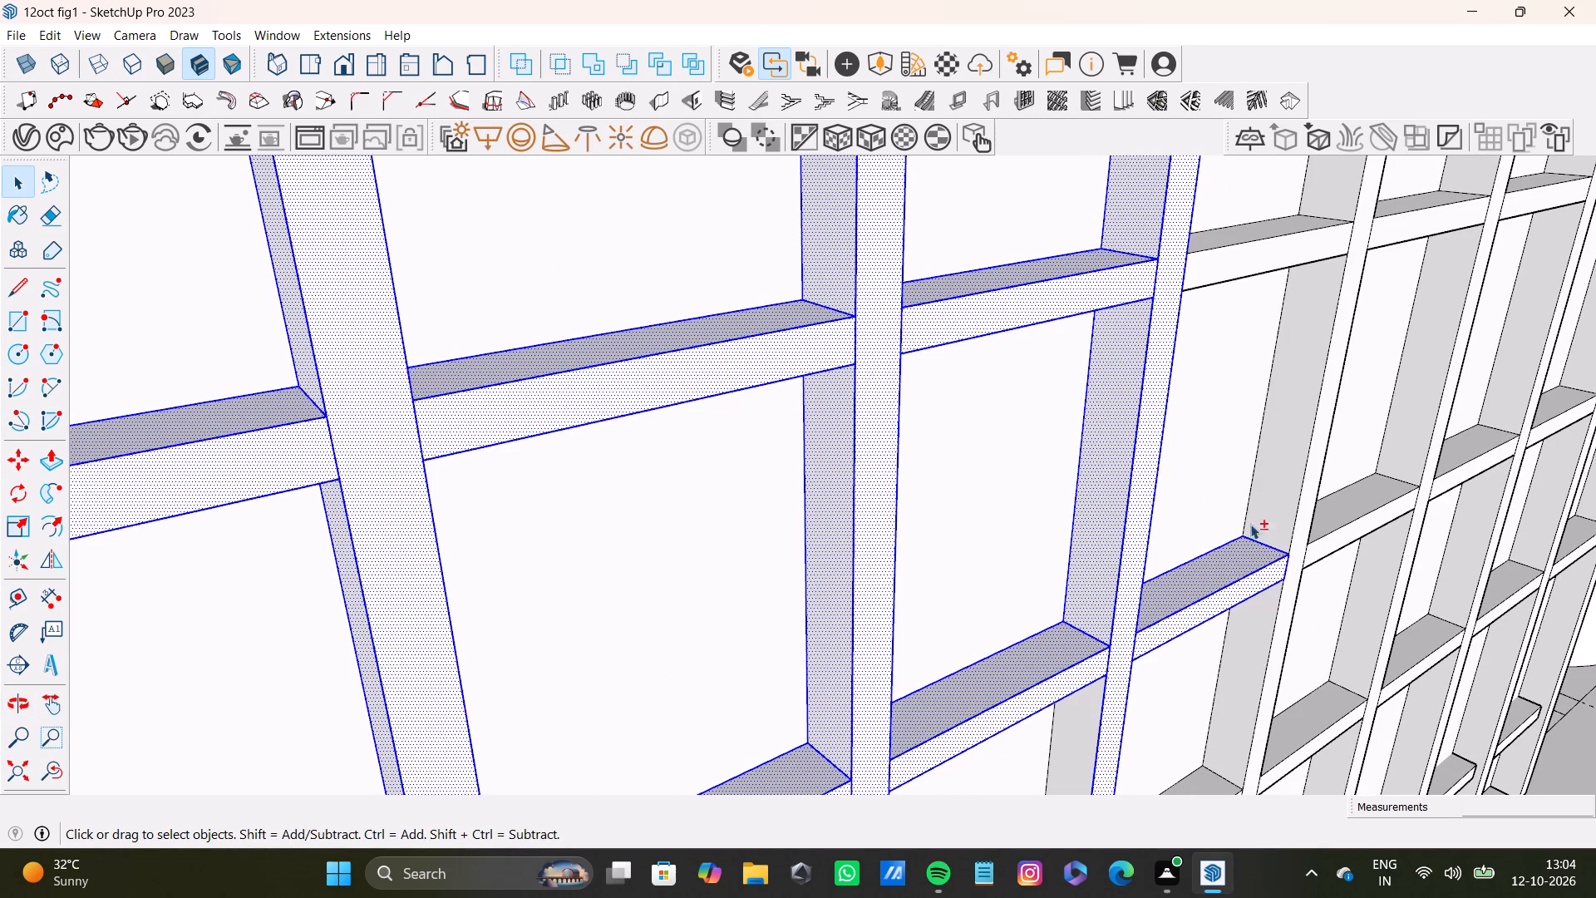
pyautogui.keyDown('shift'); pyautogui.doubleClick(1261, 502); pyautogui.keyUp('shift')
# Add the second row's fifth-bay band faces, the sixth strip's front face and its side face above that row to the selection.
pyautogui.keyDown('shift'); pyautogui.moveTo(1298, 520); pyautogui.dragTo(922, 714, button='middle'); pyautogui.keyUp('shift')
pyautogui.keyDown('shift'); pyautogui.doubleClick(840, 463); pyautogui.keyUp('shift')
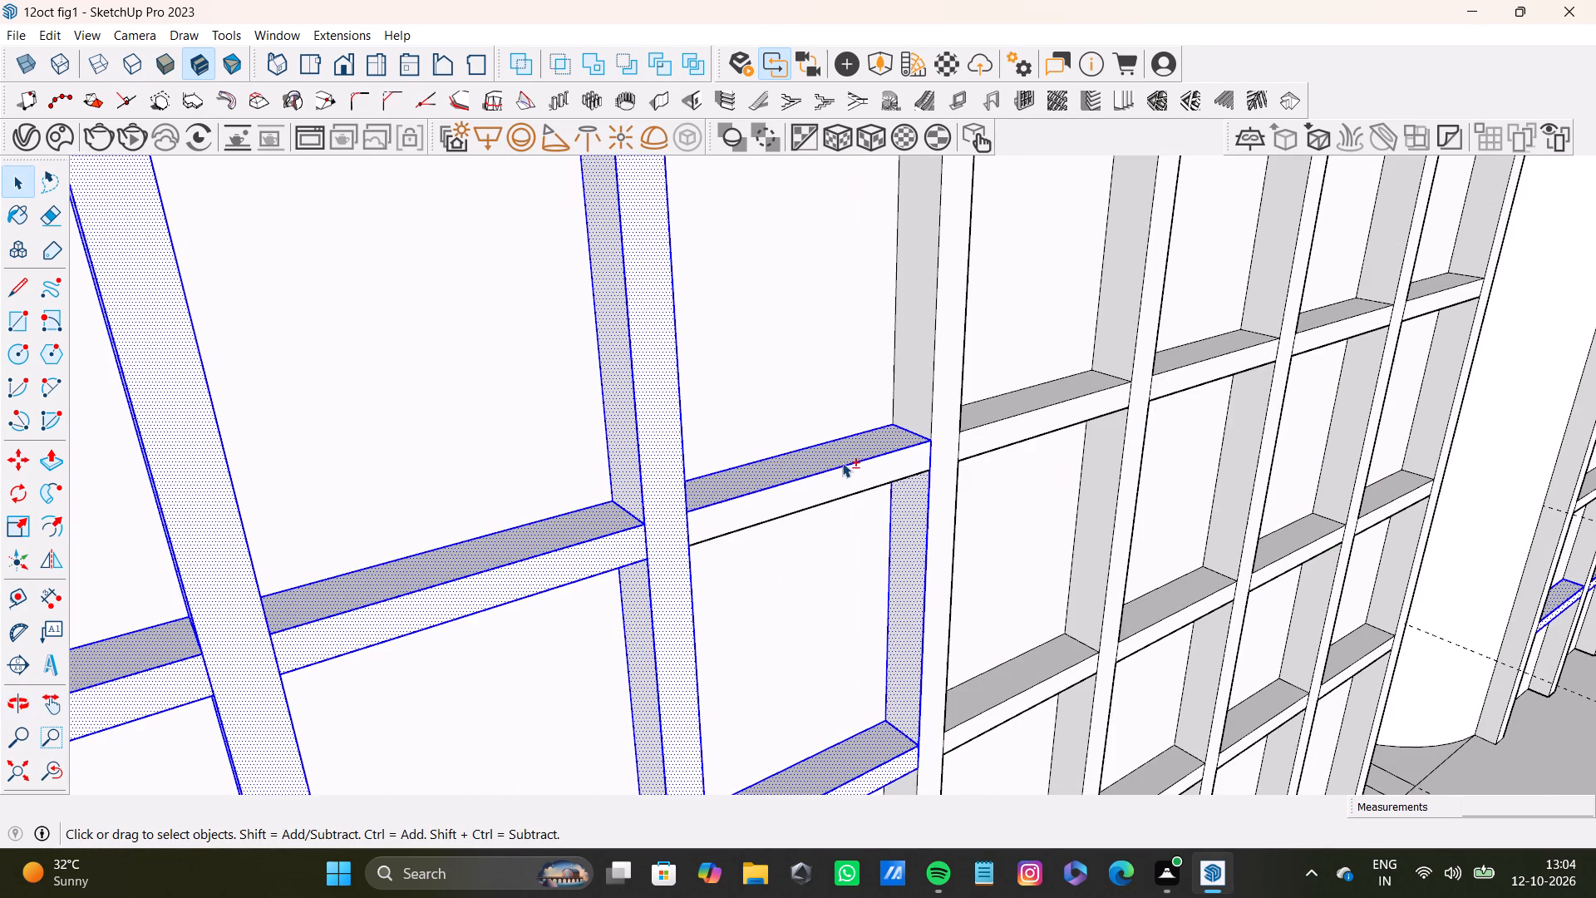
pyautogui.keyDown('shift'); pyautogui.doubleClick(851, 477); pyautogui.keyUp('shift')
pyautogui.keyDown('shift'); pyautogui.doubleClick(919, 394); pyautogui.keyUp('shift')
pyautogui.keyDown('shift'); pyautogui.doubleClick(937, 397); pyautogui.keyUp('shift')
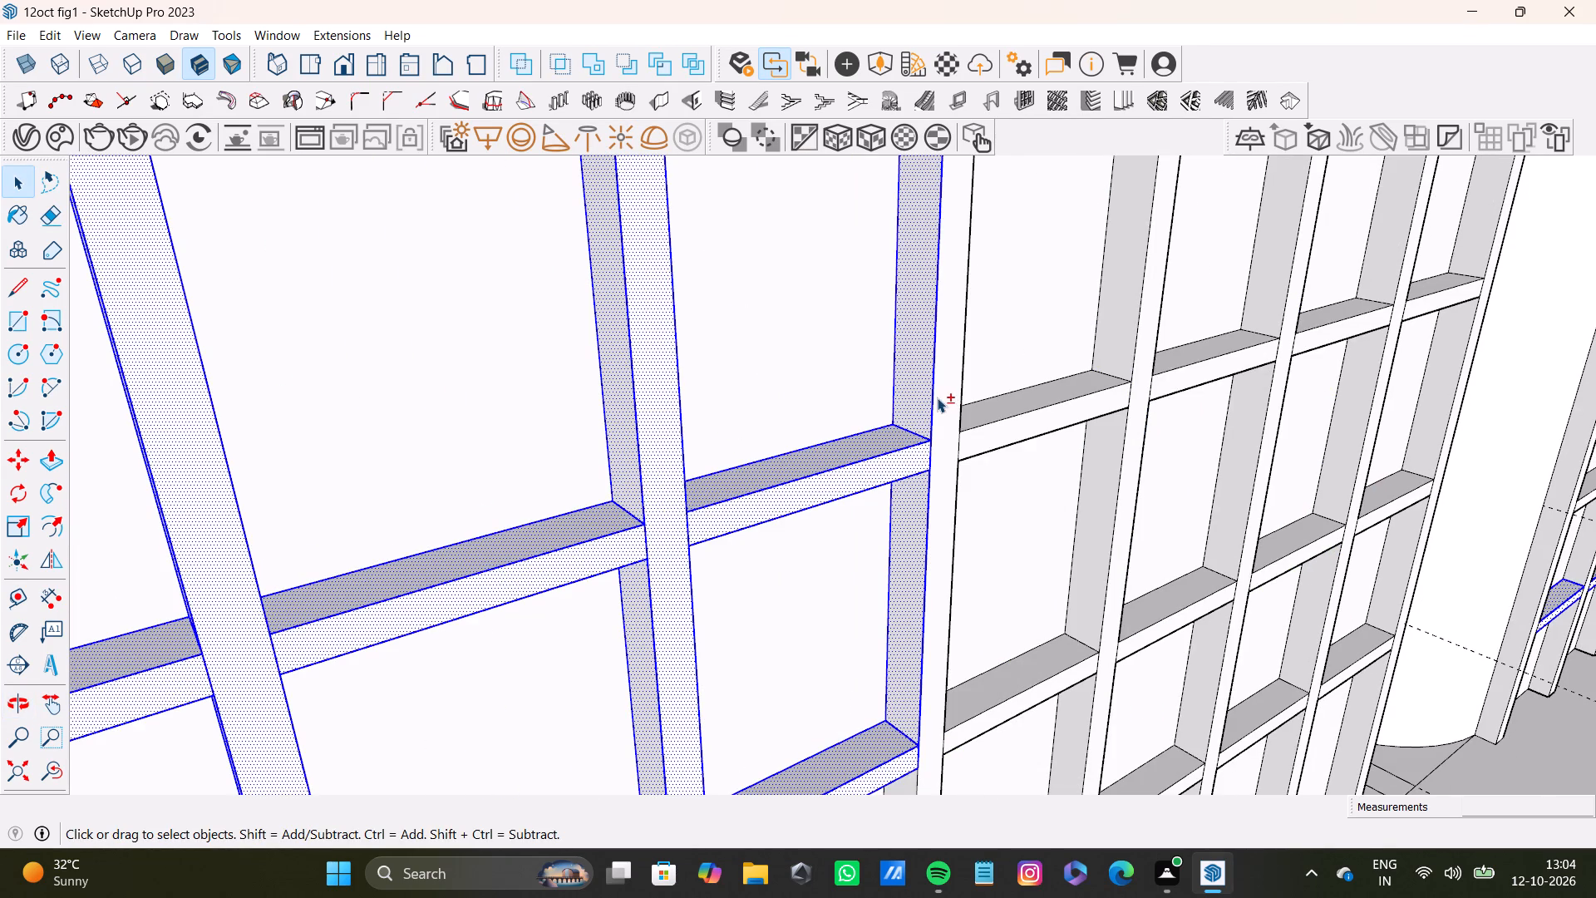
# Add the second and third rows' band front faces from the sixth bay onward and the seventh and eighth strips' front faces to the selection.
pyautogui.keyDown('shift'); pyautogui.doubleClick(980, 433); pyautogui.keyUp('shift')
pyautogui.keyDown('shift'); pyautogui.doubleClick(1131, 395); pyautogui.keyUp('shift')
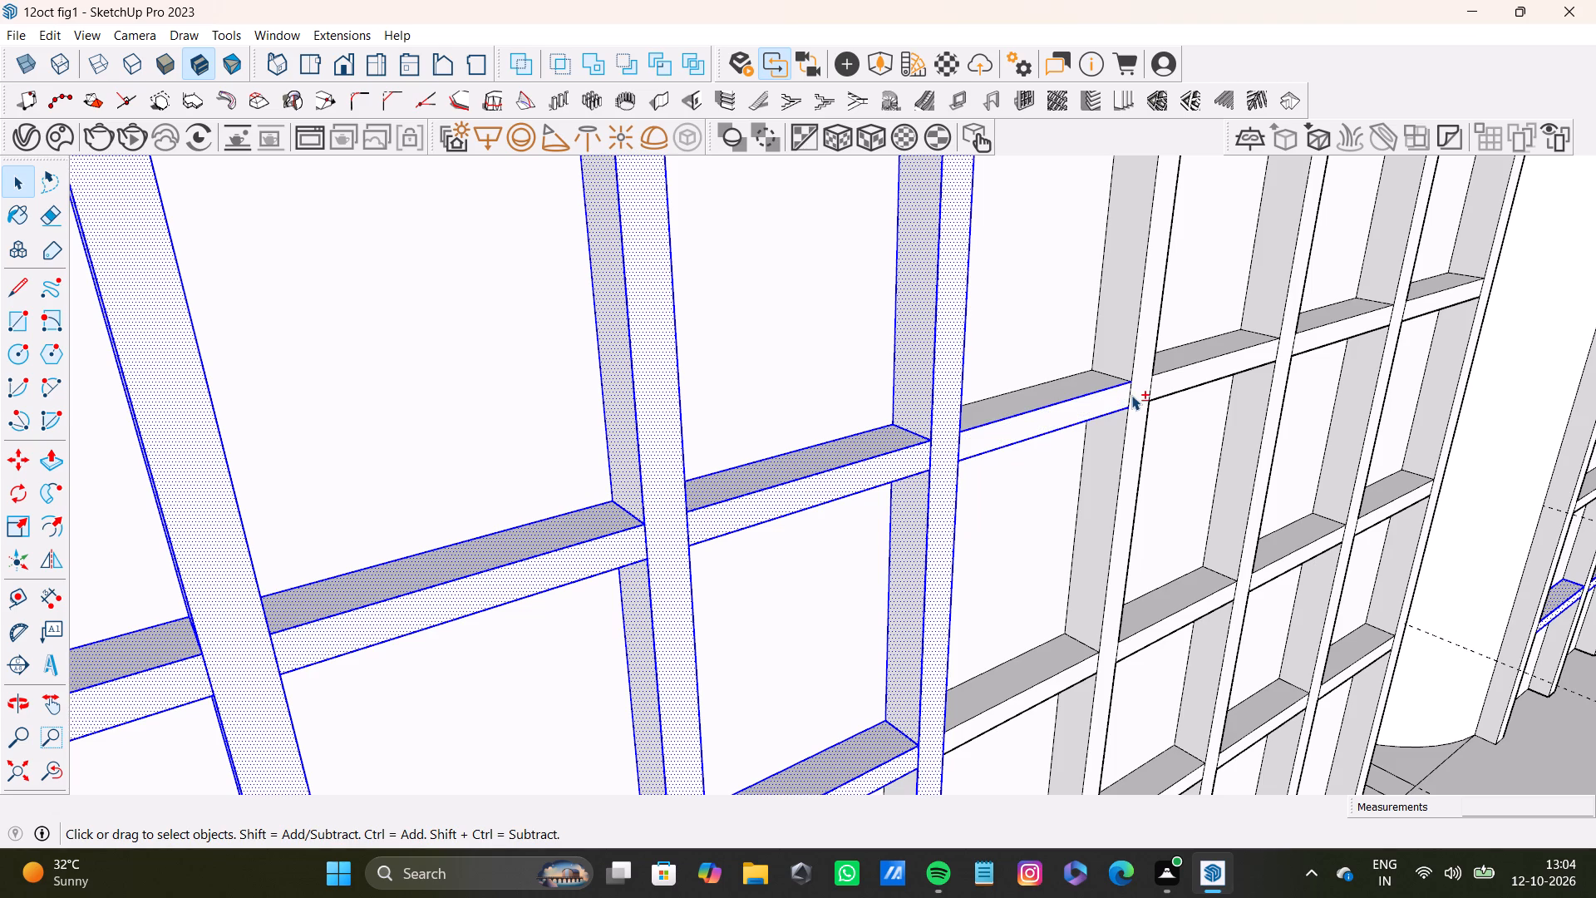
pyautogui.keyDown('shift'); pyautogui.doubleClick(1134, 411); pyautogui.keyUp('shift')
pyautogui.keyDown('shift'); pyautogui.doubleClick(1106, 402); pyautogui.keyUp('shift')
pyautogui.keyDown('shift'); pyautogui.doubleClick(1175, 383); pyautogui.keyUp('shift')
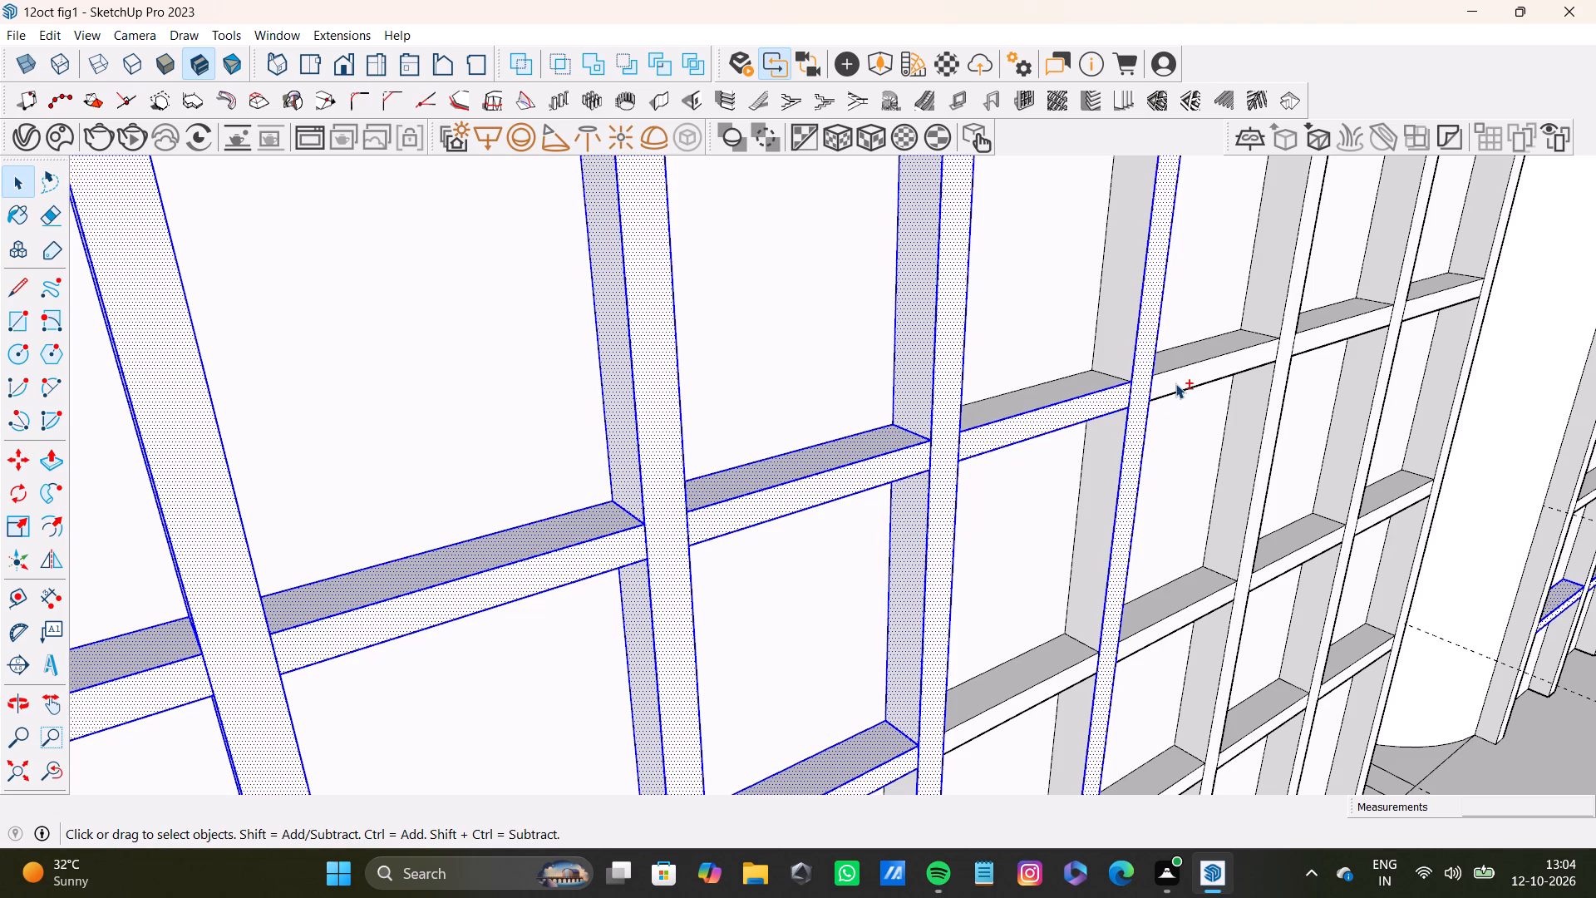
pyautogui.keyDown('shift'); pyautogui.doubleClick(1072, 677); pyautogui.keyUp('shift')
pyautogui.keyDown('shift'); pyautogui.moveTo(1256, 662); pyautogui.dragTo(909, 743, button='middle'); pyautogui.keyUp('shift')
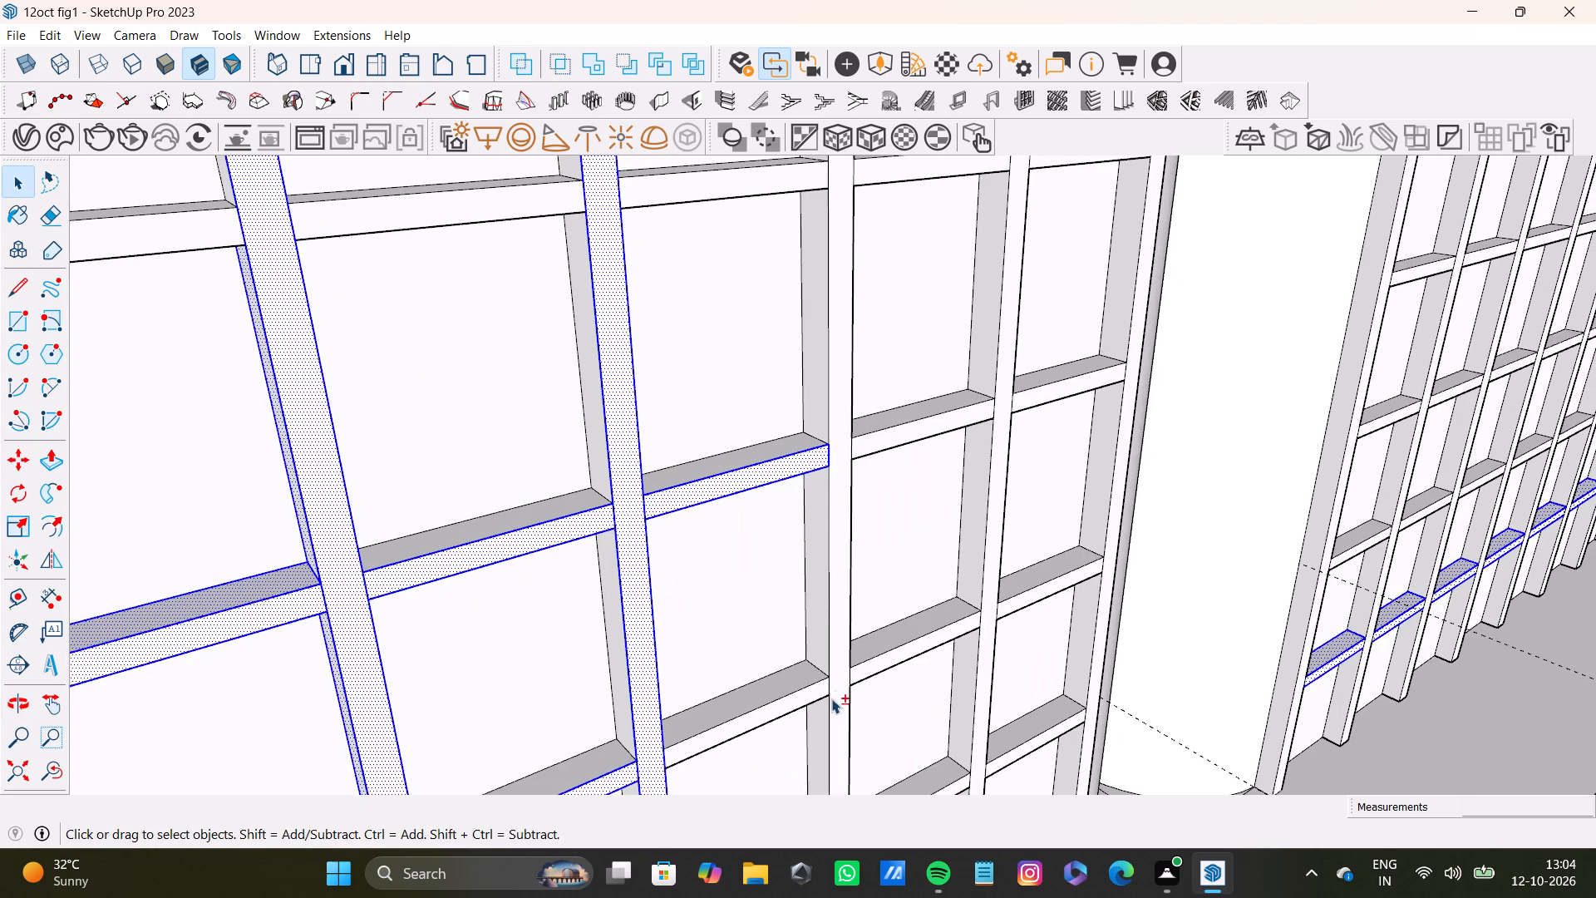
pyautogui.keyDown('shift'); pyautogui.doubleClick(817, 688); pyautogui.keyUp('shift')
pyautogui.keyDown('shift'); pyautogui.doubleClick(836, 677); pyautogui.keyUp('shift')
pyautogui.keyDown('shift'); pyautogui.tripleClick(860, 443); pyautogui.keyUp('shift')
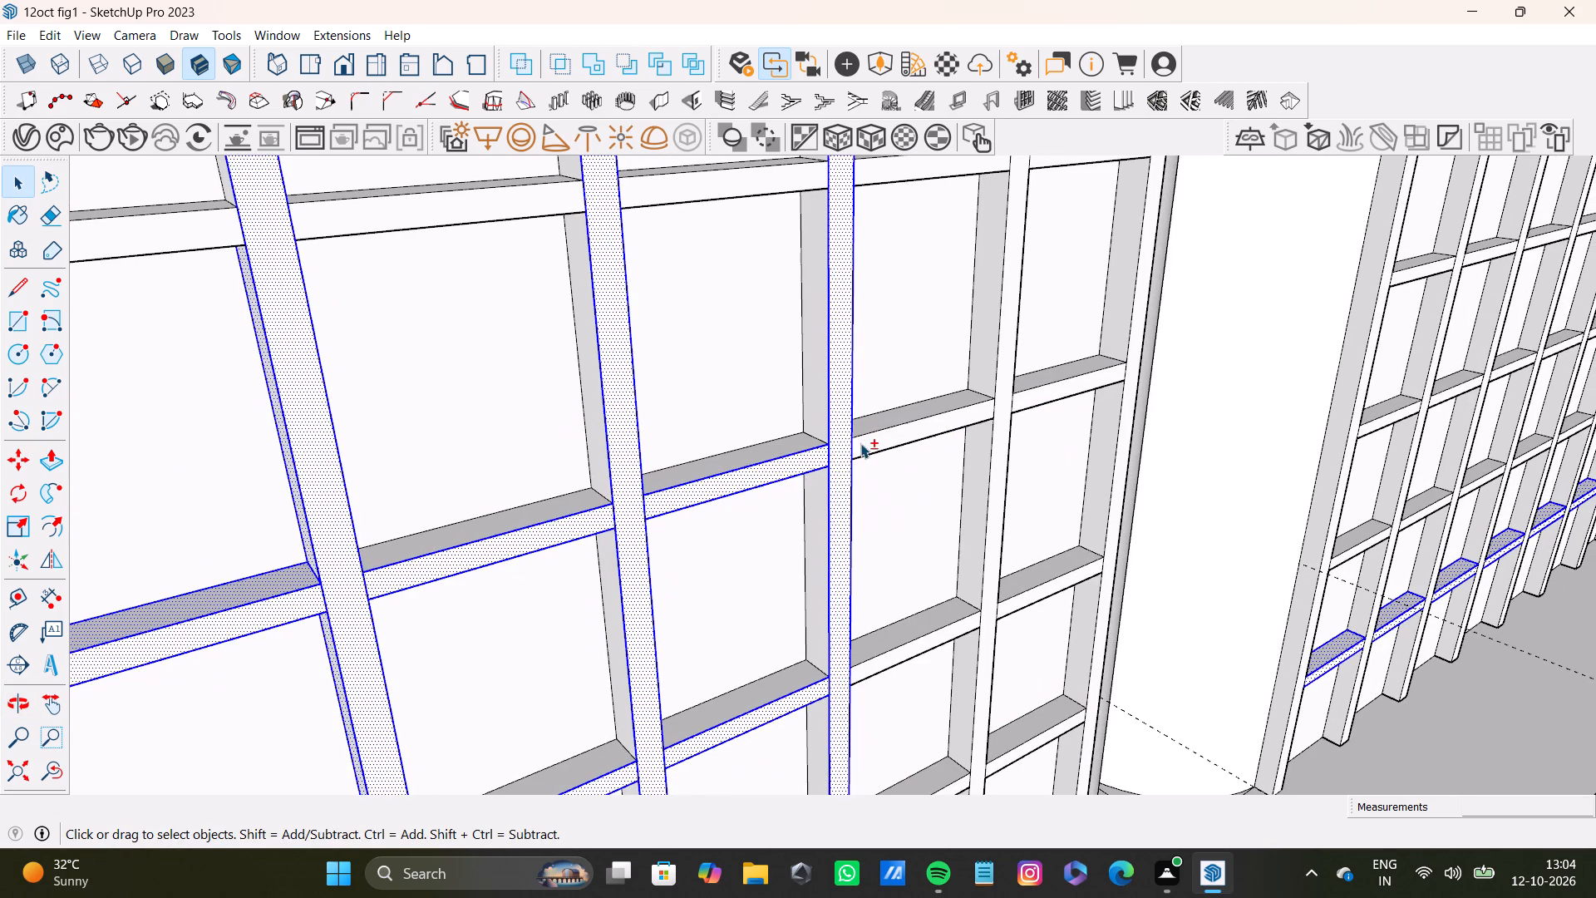
# Clear the whole face selection.
pyautogui.keyDown('shift'); pyautogui.scroll(-20, 915, 519); pyautogui.keyUp('shift')
pyautogui.keyDown('shift'); pyautogui.moveTo(1161, 556); pyautogui.dragTo(687, 555, button='middle'); pyautogui.keyUp('shift')
pyautogui.click(791, 353)
pyautogui.scroll(4, 401, 481)
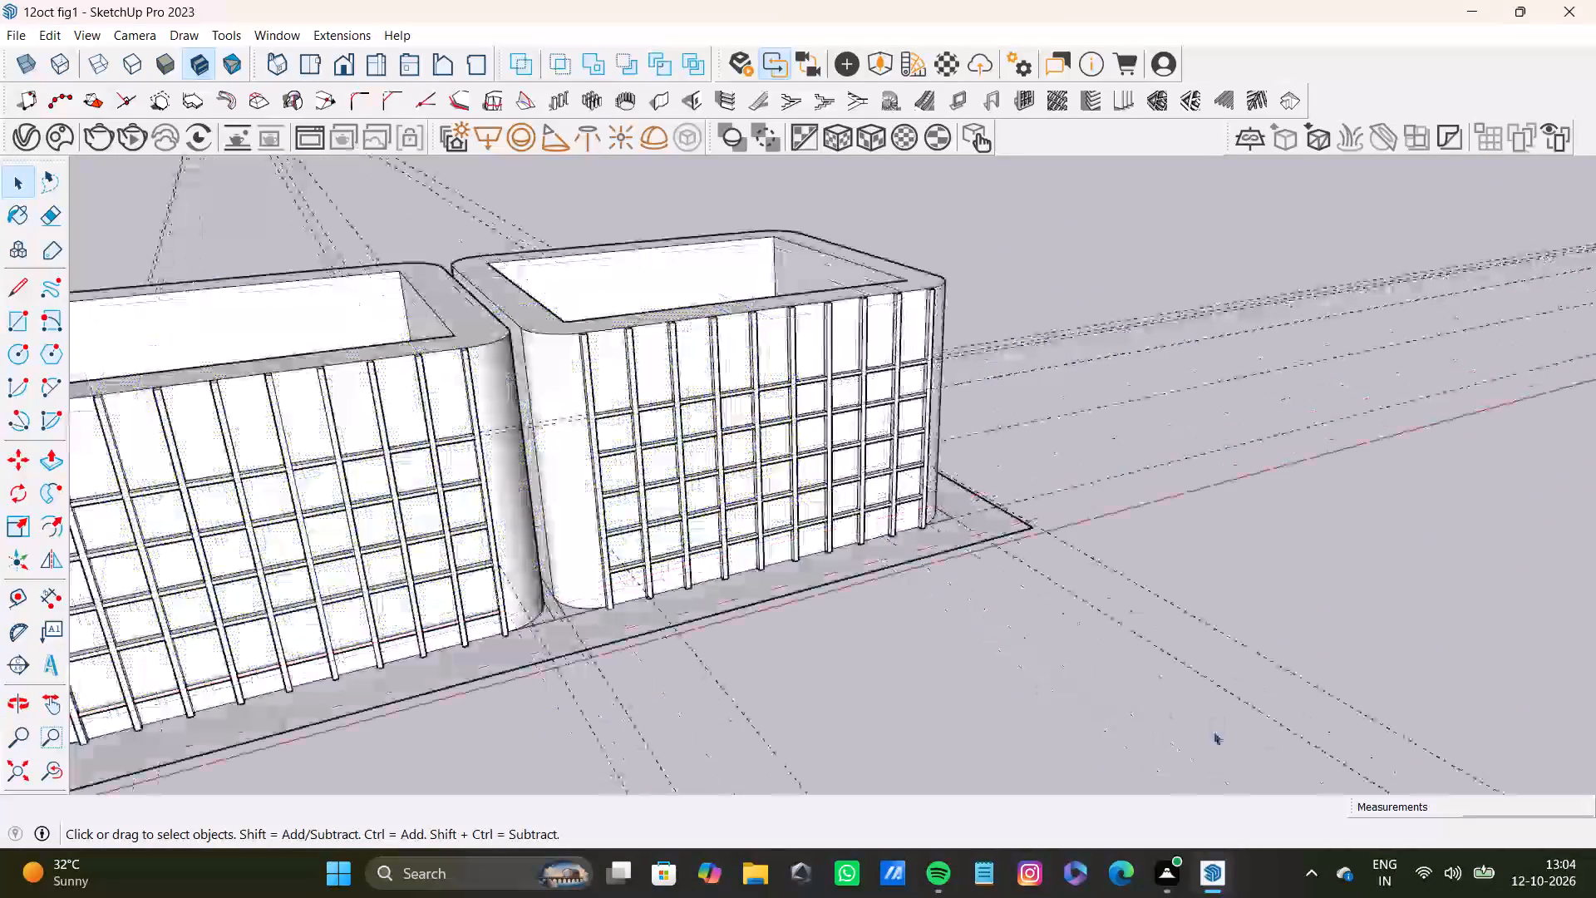
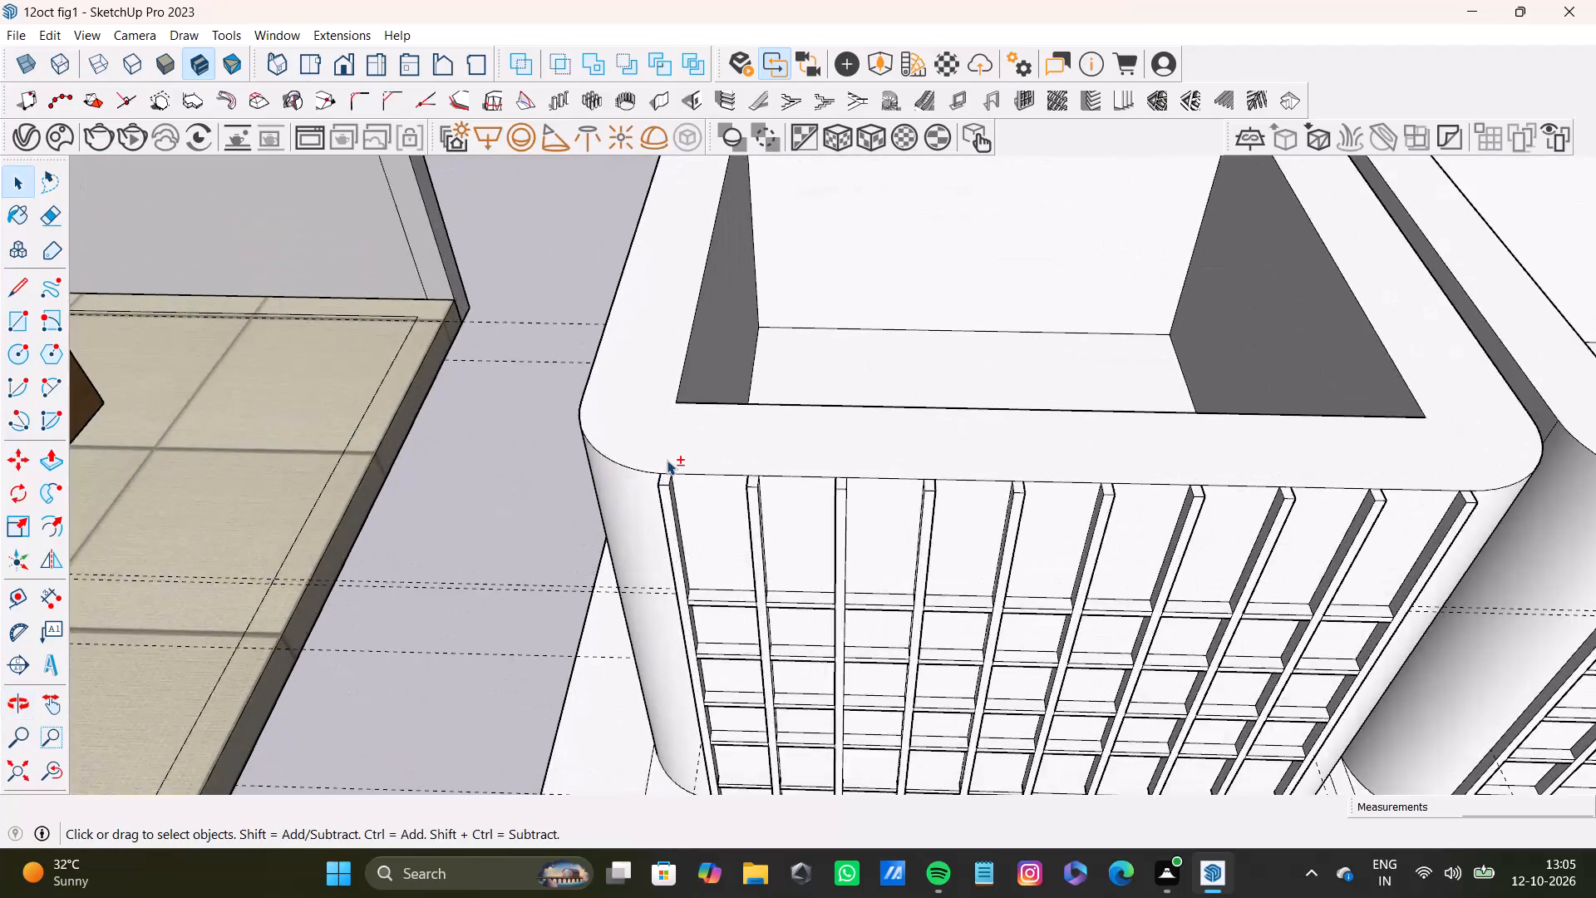
# Select the top, front and right side faces of the first two vertical slats on the rounded box's front.
pyautogui.doubleClick(643, 477)
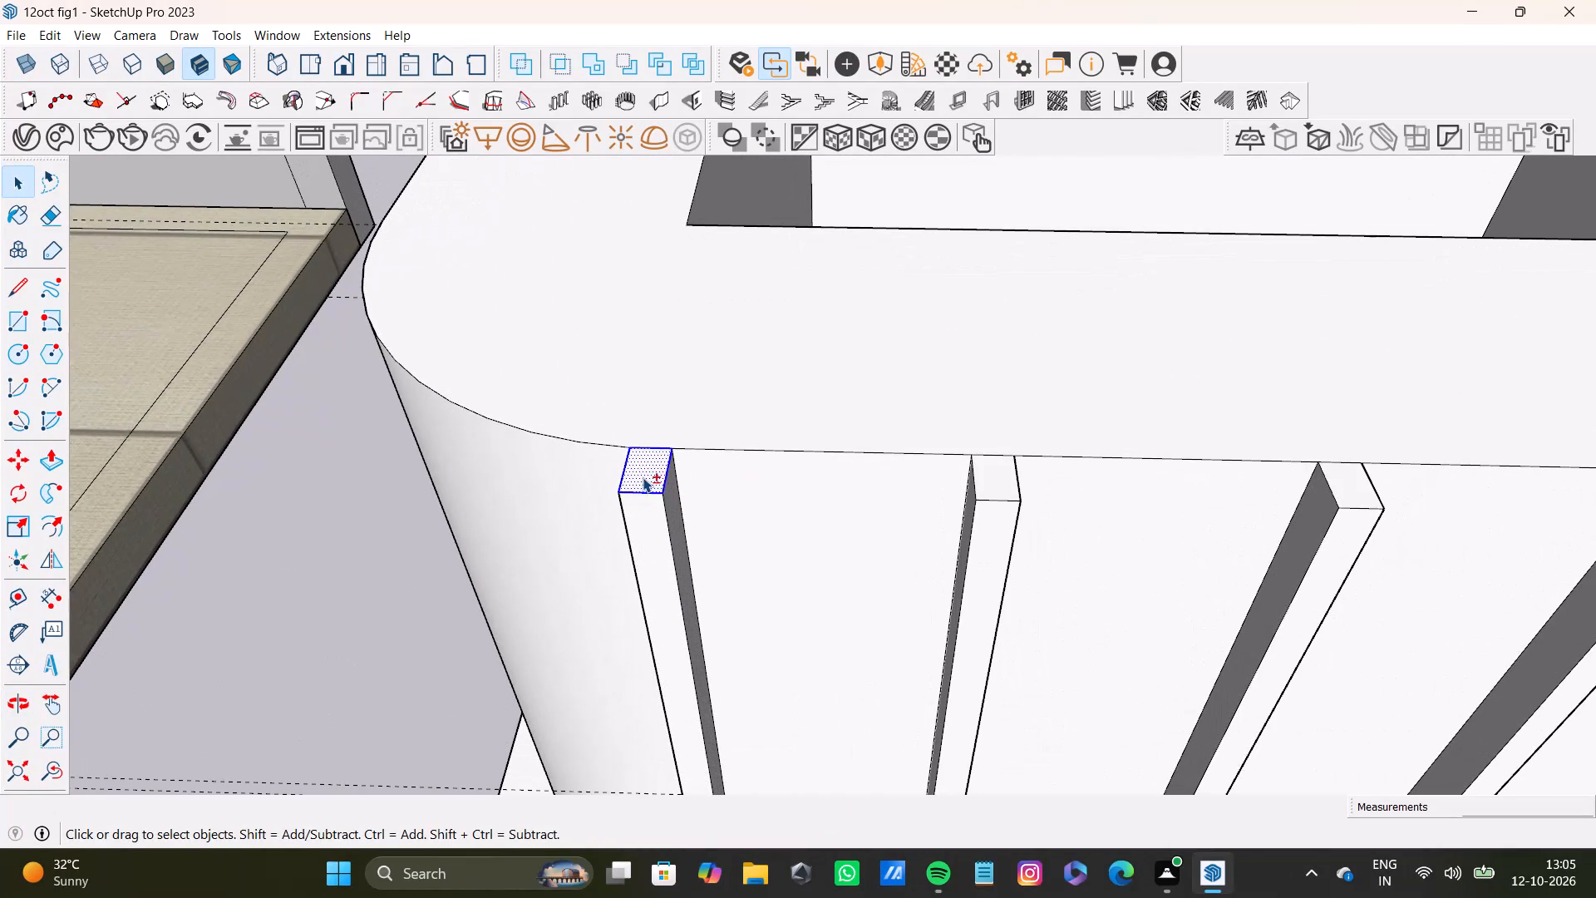
pyautogui.doubleClick(651, 511)
pyautogui.moveTo(803, 575); pyautogui.dragTo(504, 578, button='middle')
pyautogui.scroll(3, 606, 519)
pyautogui.keyDown('shift'); pyautogui.scroll(-7, 797, 467); pyautogui.keyUp('shift')
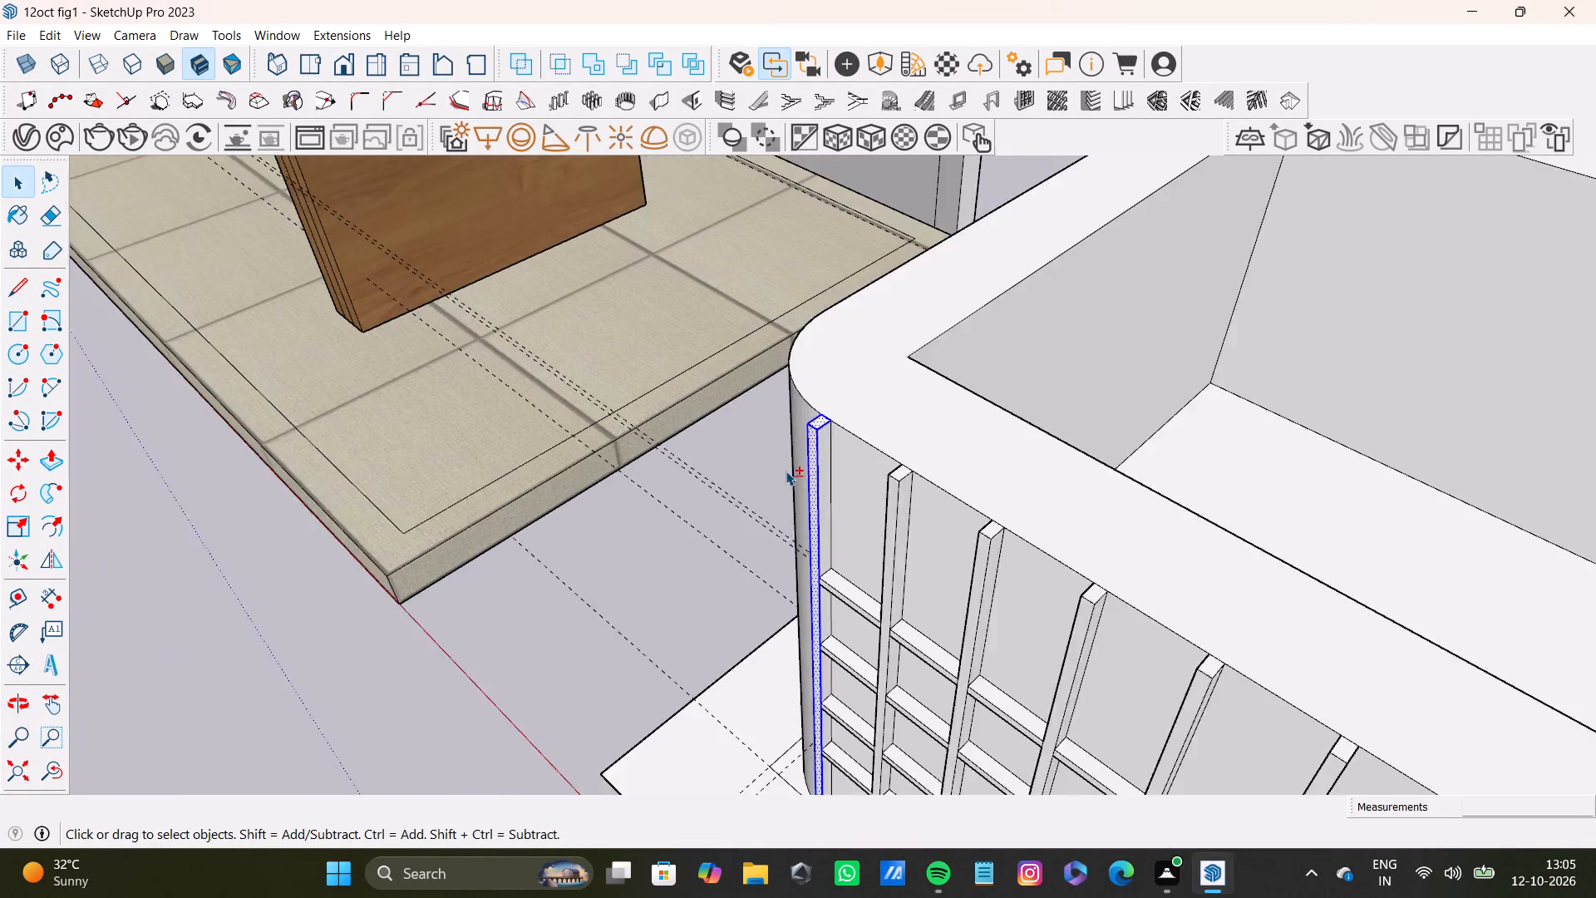
pyautogui.keyDown('shift'); pyautogui.scroll(-1, 786, 471); pyautogui.keyUp('shift')
pyautogui.keyDown('shift'); pyautogui.scroll(4, 839, 452); pyautogui.keyUp('shift')
pyautogui.keyDown('shift'); pyautogui.doubleClick(805, 469); pyautogui.keyUp('shift')
pyautogui.keyDown('shift'); pyautogui.scroll(8, 894, 514); pyautogui.keyUp('shift')
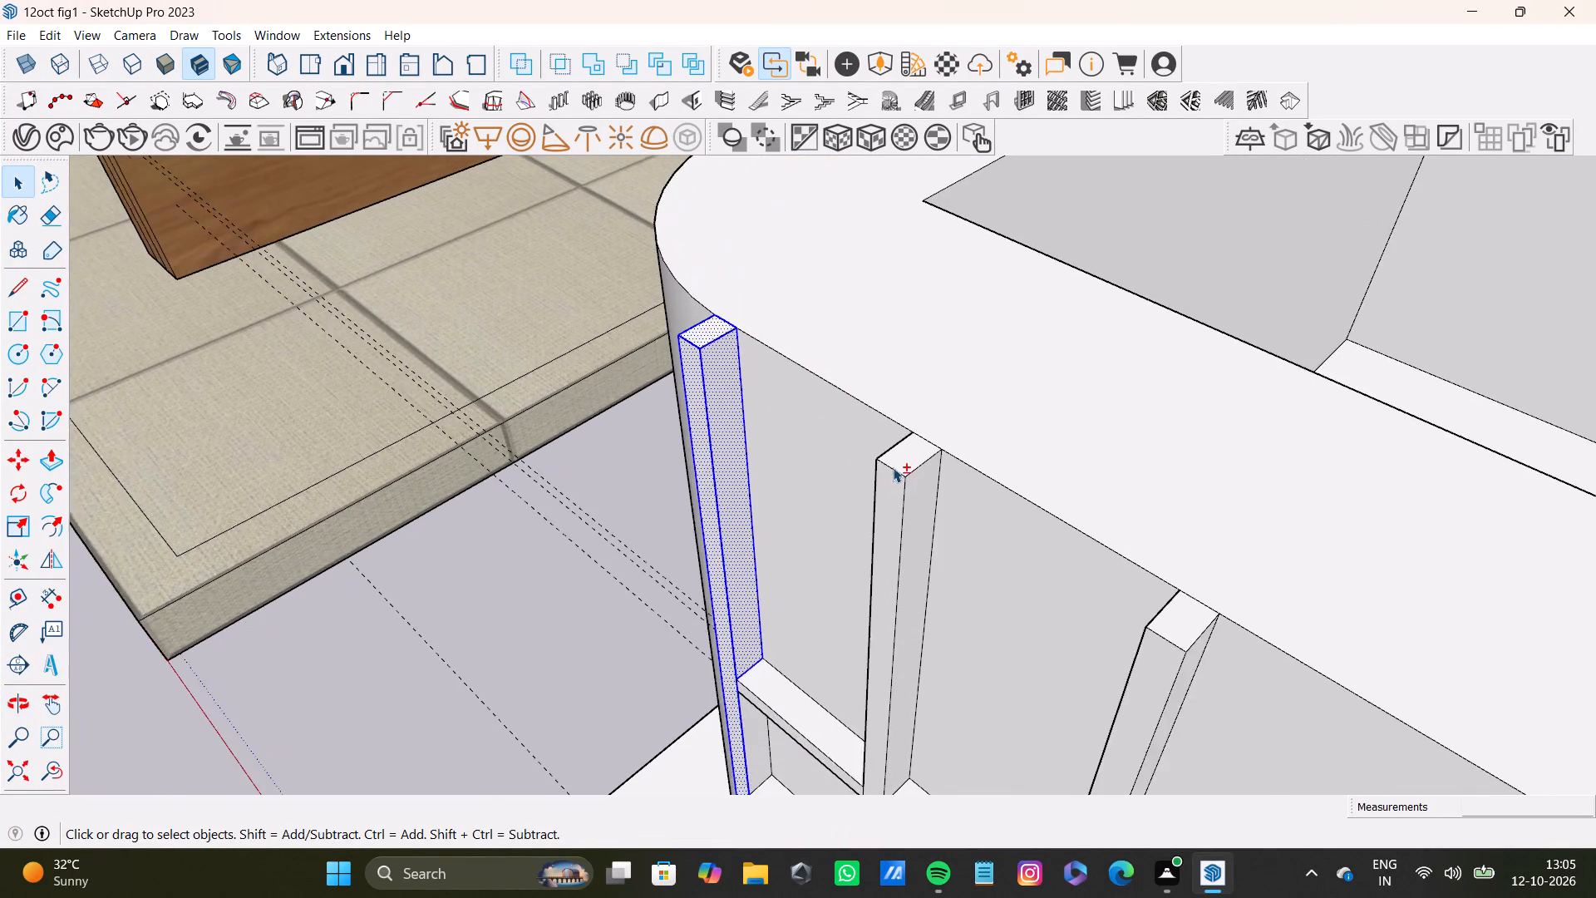
pyautogui.keyDown('shift'); pyautogui.scroll(3, 893, 467); pyautogui.keyUp('shift')
pyautogui.keyDown('shift'); pyautogui.doubleClick(891, 453); pyautogui.keyUp('shift')
pyautogui.keyDown('shift'); pyautogui.doubleClick(894, 496); pyautogui.keyUp('shift')
pyautogui.keyDown('shift'); pyautogui.doubleClick(938, 493); pyautogui.keyUp('shift')
# Add the top, front and right side faces of the third and fourth vertical slats to the selection.
pyautogui.keyDown('shift'); pyautogui.scroll(-5, 943, 493); pyautogui.keyUp('shift')
pyautogui.keyDown('shift'); pyautogui.moveTo(1187, 624); pyautogui.dragTo(938, 466, button='middle'); pyautogui.keyUp('shift')
pyautogui.keyDown('shift'); pyautogui.scroll(3, 942, 465); pyautogui.keyUp('shift')
pyautogui.keyDown('shift'); pyautogui.doubleClick(928, 476); pyautogui.keyUp('shift')
pyautogui.keyDown('shift'); pyautogui.doubleClick(919, 541); pyautogui.keyUp('shift')
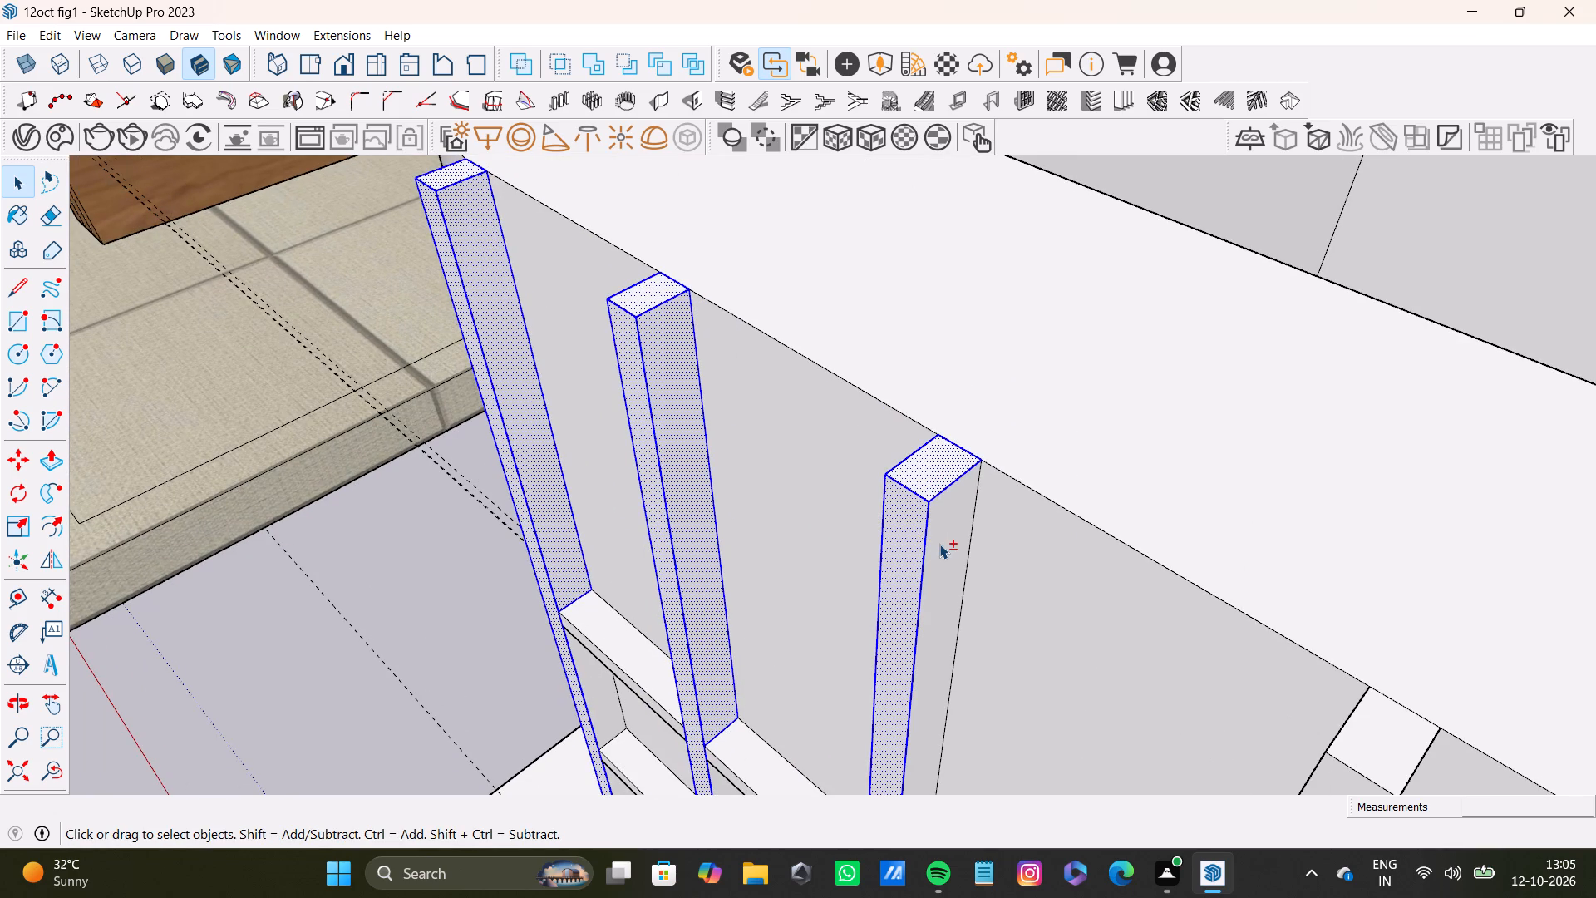
pyautogui.keyDown('shift'); pyautogui.doubleClick(940, 544); pyautogui.keyUp('shift')
pyautogui.keyDown('shift'); pyautogui.scroll(-8, 946, 540); pyautogui.keyUp('shift')
pyautogui.keyDown('shift'); pyautogui.moveTo(1114, 635); pyautogui.dragTo(895, 500, button='middle'); pyautogui.keyUp('shift')
pyautogui.keyDown('shift'); pyautogui.scroll(8, 900, 500); pyautogui.keyUp('shift')
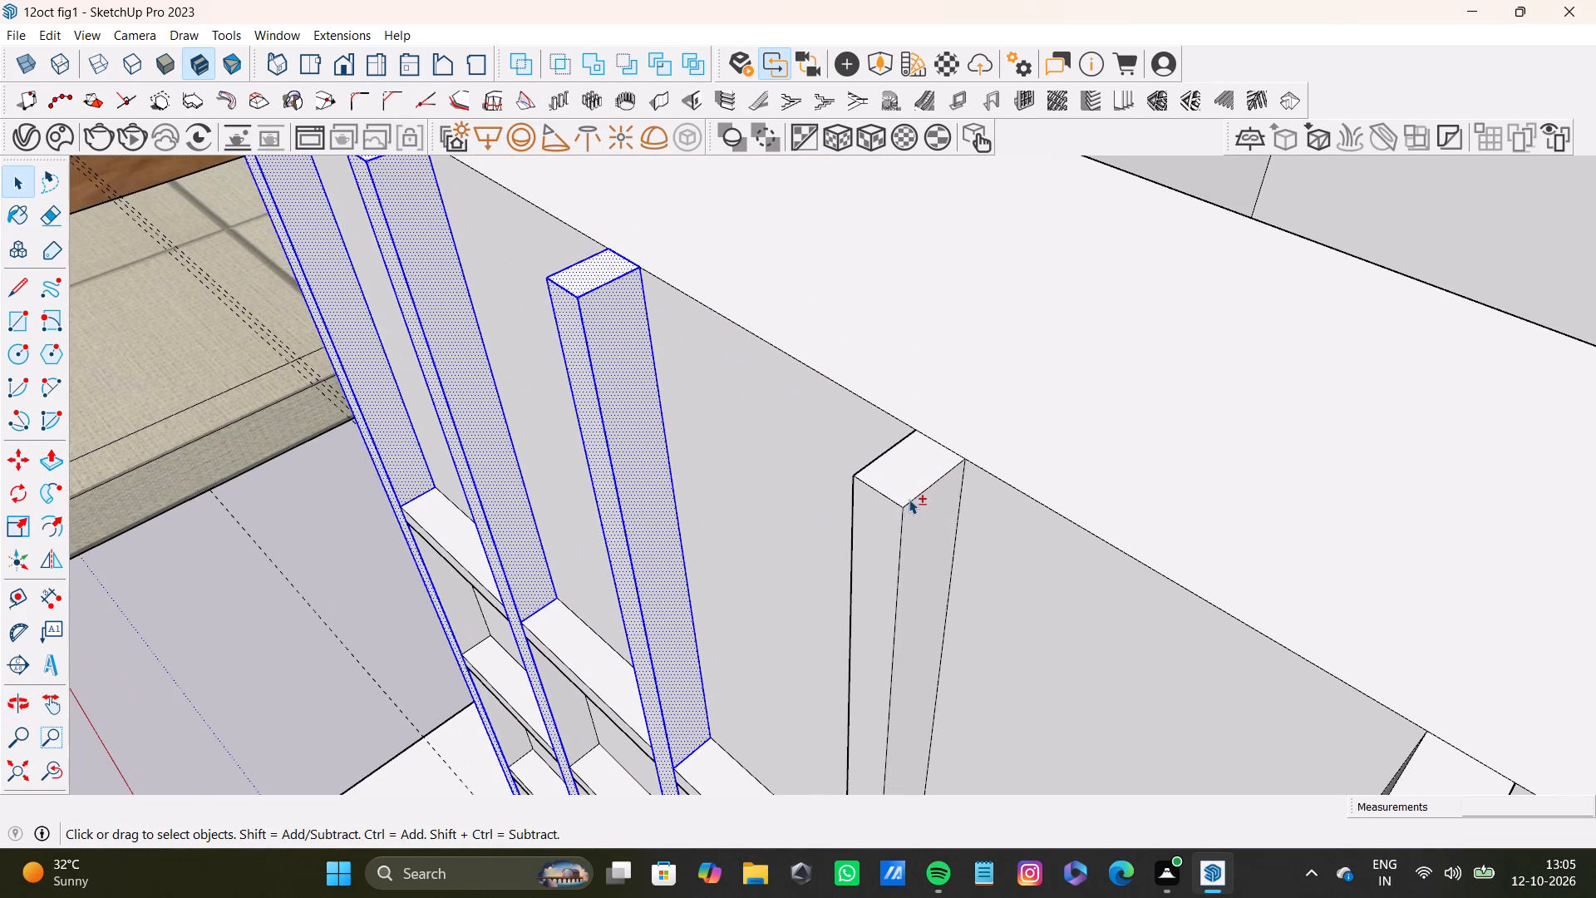
pyautogui.keyDown('shift'); pyautogui.doubleClick(915, 486); pyautogui.keyUp('shift')
pyautogui.keyDown('shift'); pyautogui.doubleClick(873, 553); pyautogui.keyUp('shift')
pyautogui.keyDown('shift'); pyautogui.doubleClick(918, 546); pyautogui.keyUp('shift')
# Add the front, right side and top faces of the fifth and sixth vertical slats to the selection.
pyautogui.keyDown('shift'); pyautogui.scroll(-9, 919, 546); pyautogui.keyUp('shift')
pyautogui.keyDown('shift'); pyautogui.moveTo(1011, 567); pyautogui.dragTo(1011, 565, button='middle'); pyautogui.keyUp('shift')
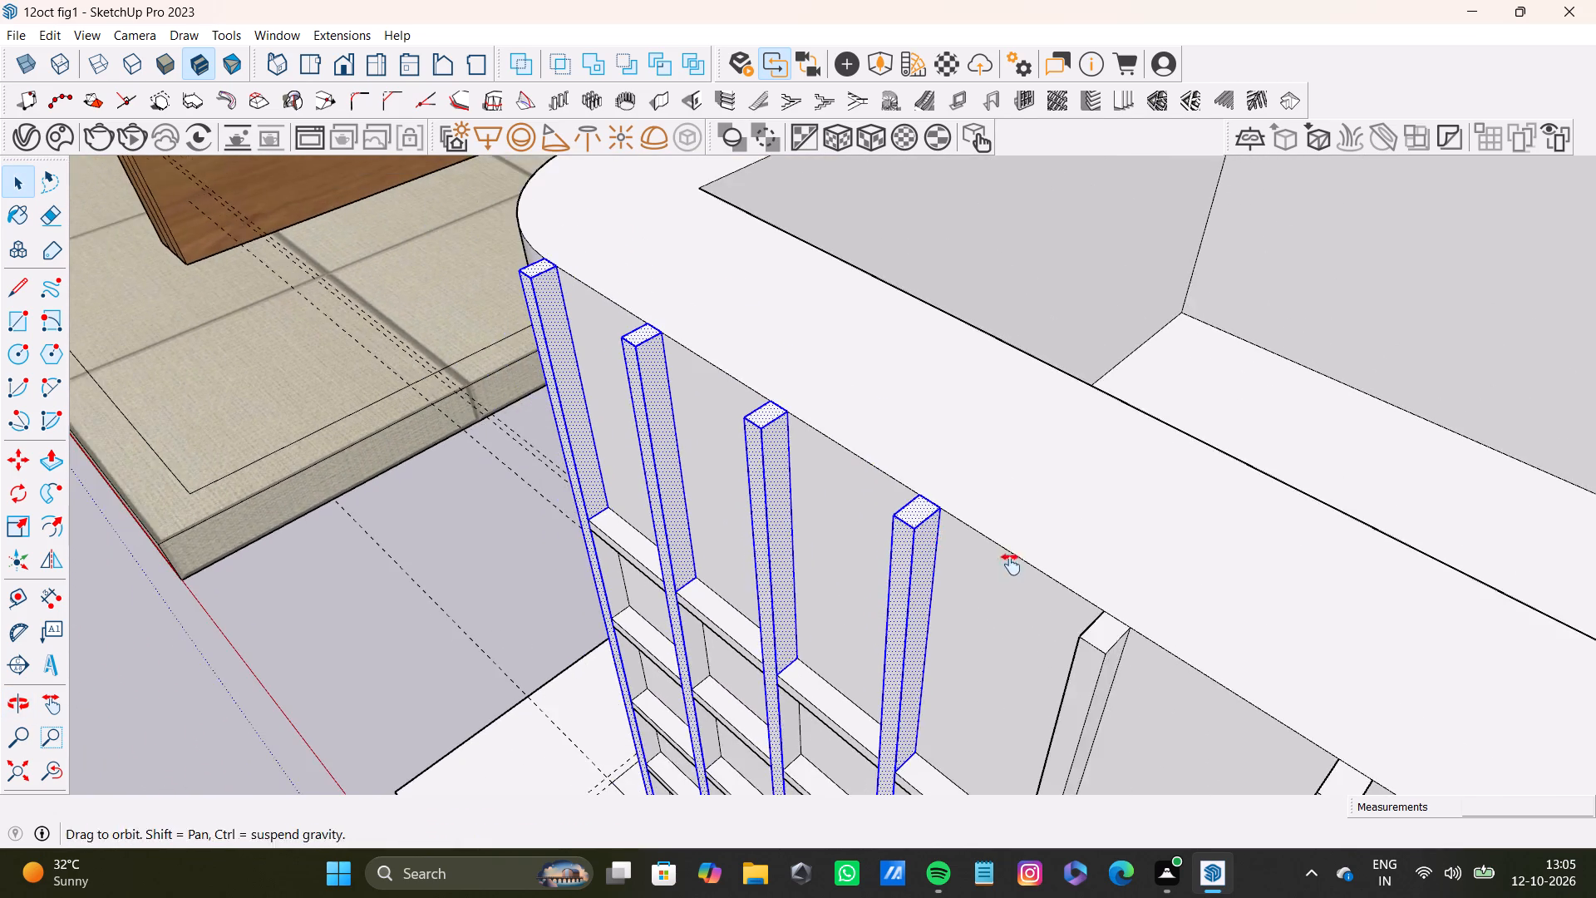
pyautogui.keyDown('shift'); pyautogui.moveTo(1011, 565); pyautogui.dragTo(739, 292, button='middle'); pyautogui.keyUp('shift')
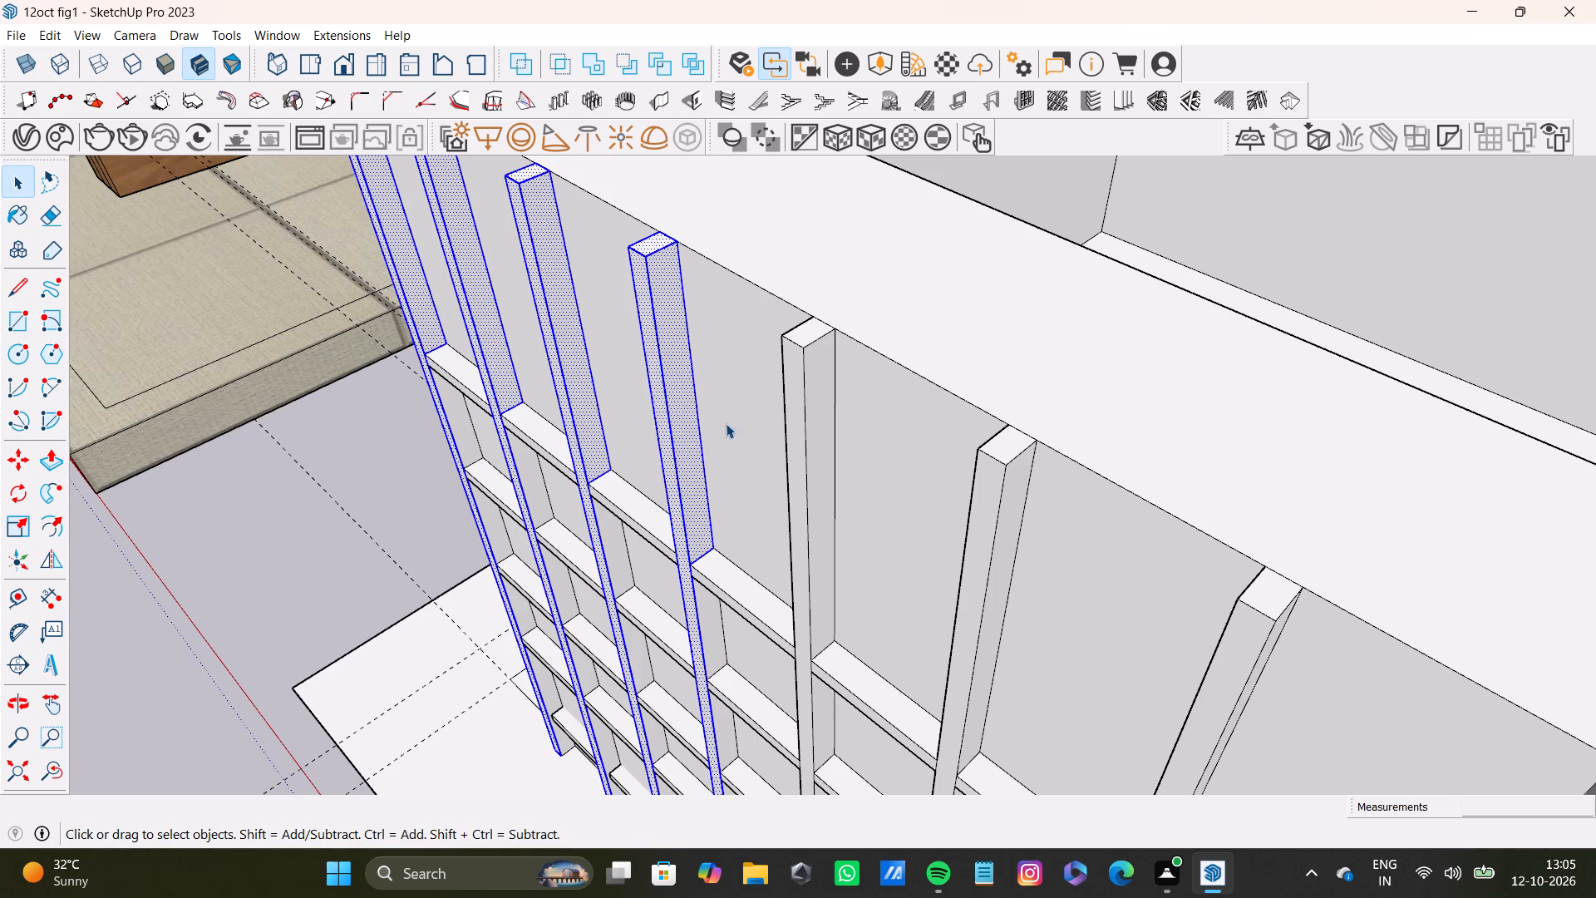
pyautogui.scroll(7, 776, 386)
pyautogui.keyDown('shift'); pyautogui.doubleClick(812, 382); pyautogui.keyUp('shift')
pyautogui.keyDown('shift'); pyautogui.doubleClick(855, 377); pyautogui.keyUp('shift')
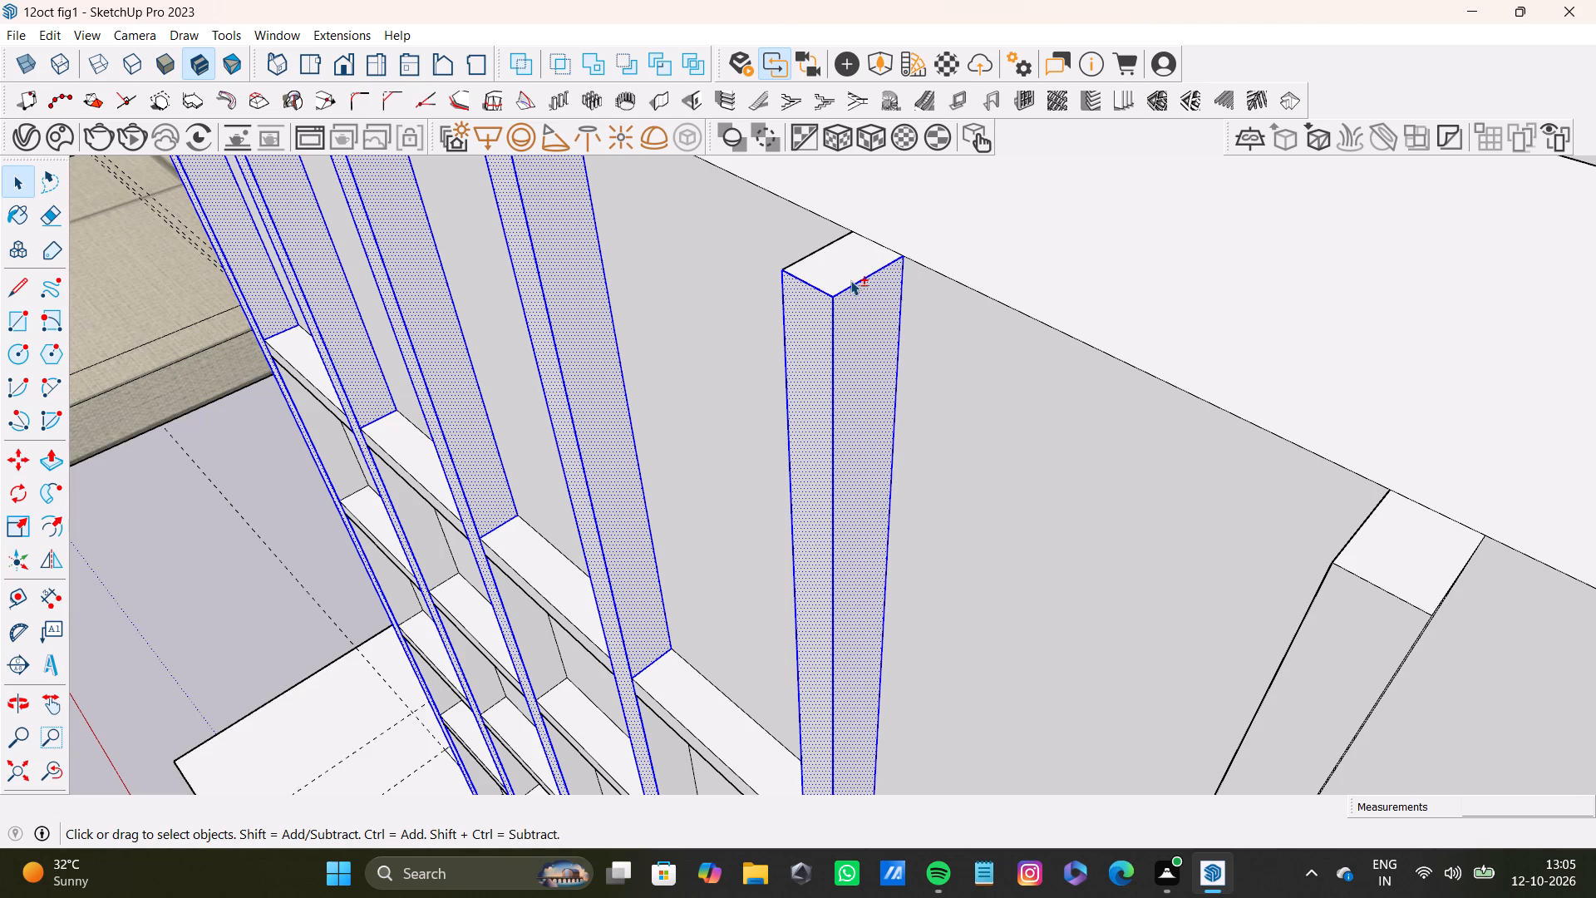
pyautogui.keyDown('shift'); pyautogui.doubleClick(850, 280); pyautogui.keyUp('shift')
pyautogui.keyDown('shift'); pyautogui.scroll(-4, 792, 440); pyautogui.keyUp('shift')
pyautogui.keyDown('shift'); pyautogui.moveTo(831, 604); pyautogui.dragTo(761, 299, button='middle'); pyautogui.keyUp('shift')
pyautogui.keyDown('shift'); pyautogui.scroll(2, 1062, 389); pyautogui.keyUp('shift')
pyautogui.keyDown('shift'); pyautogui.doubleClick(958, 427); pyautogui.keyUp('shift')
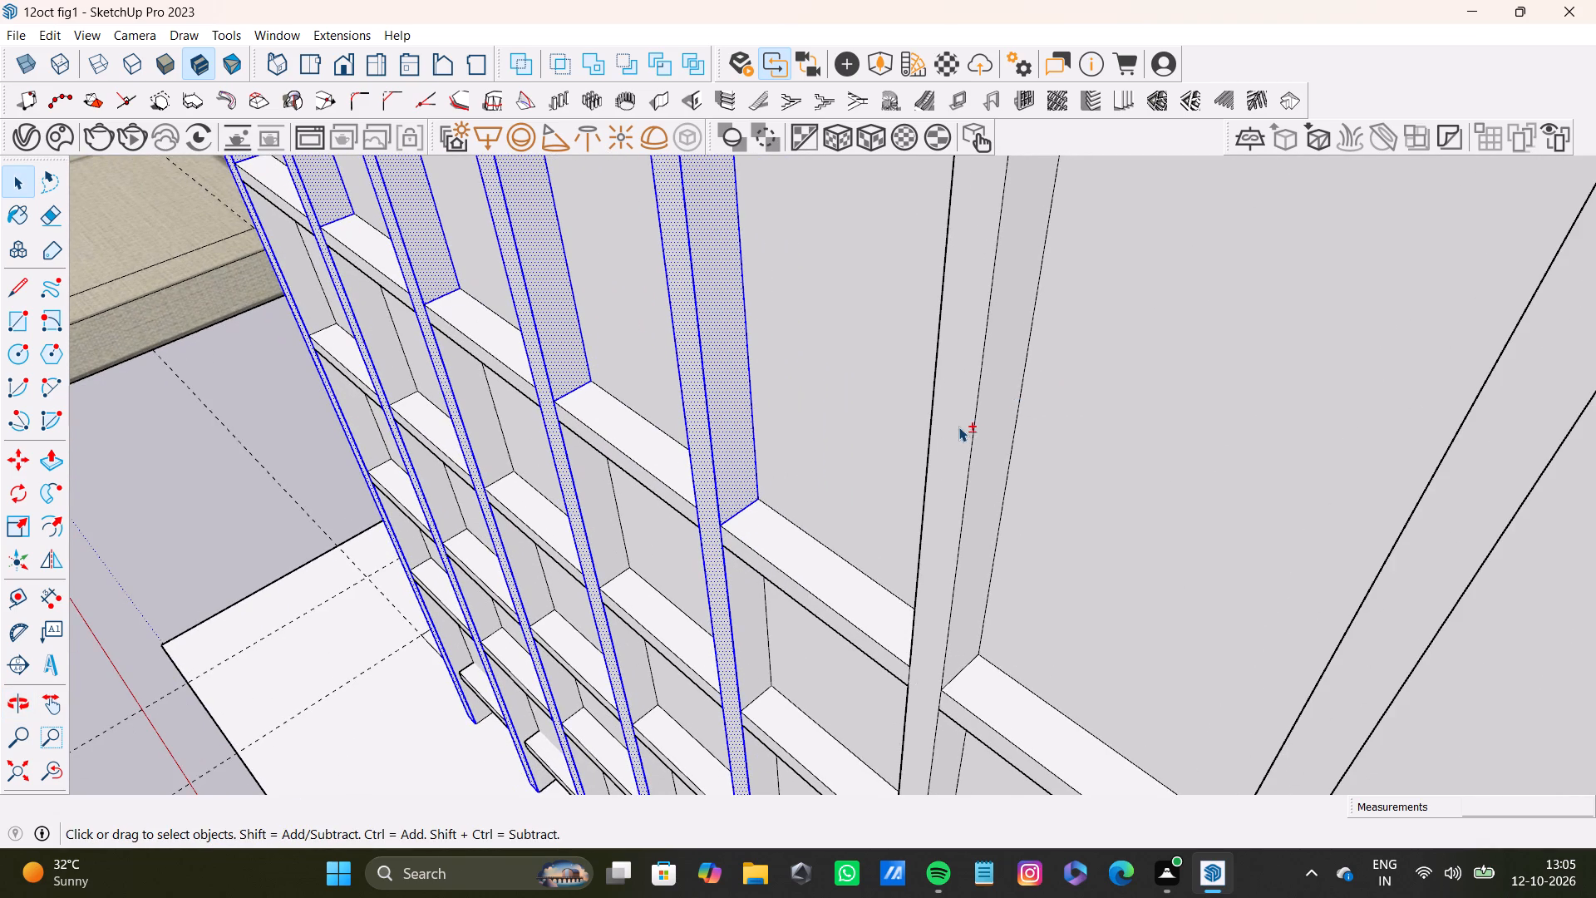
pyautogui.keyDown('shift'); pyautogui.doubleClick(986, 427); pyautogui.keyUp('shift')
pyautogui.keyDown('shift'); pyautogui.scroll(-4, 982, 399); pyautogui.keyUp('shift')
pyautogui.keyDown('shift'); pyautogui.moveTo(998, 267); pyautogui.dragTo(918, 592, button='middle'); pyautogui.keyUp('shift')
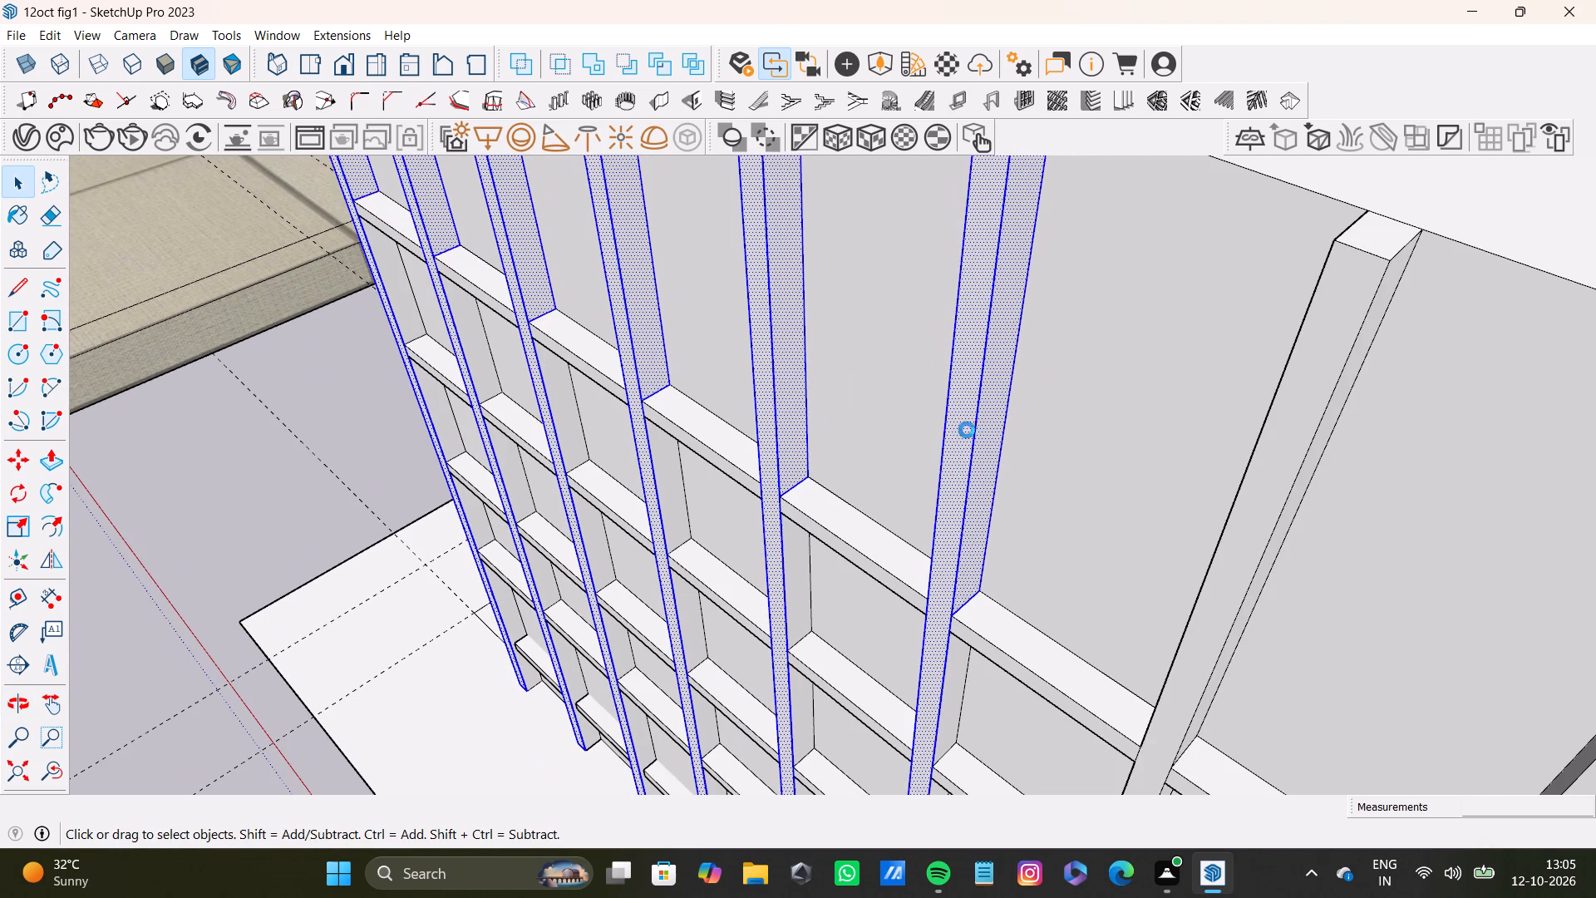
pyautogui.keyDown('shift'); pyautogui.moveTo(1022, 356); pyautogui.dragTo(950, 633, button='middle'); pyautogui.keyUp('shift')
pyautogui.scroll(-8, 922, 416)
pyautogui.moveTo(947, 432); pyautogui.dragTo(899, 585, button='middle')
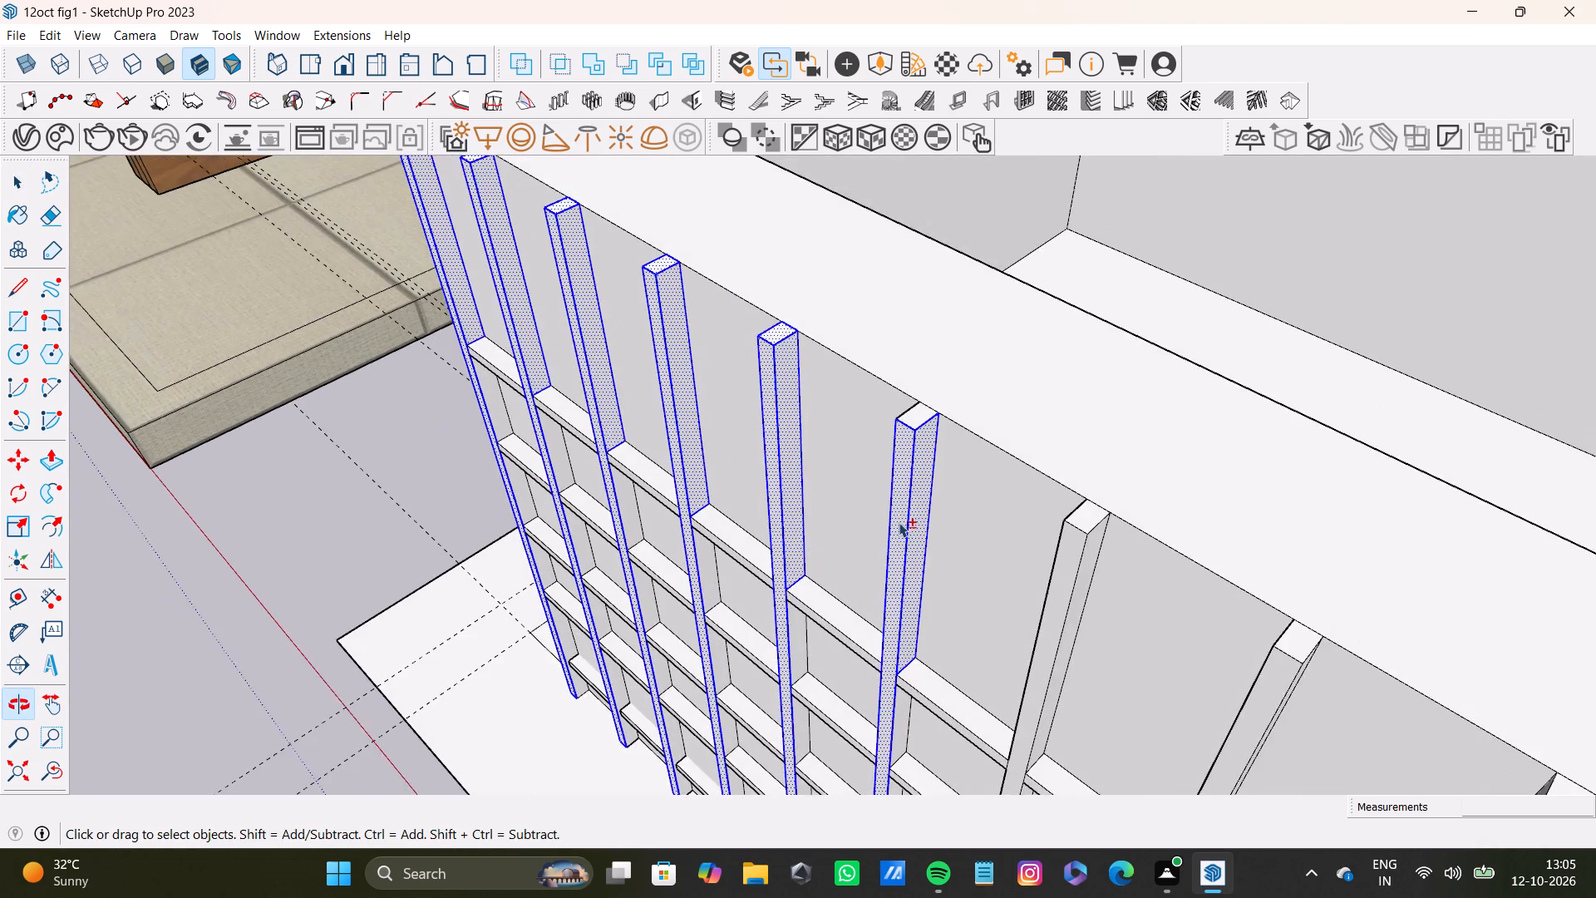
pyautogui.keyDown('shift'); pyautogui.scroll(6, 900, 506); pyautogui.keyUp('shift')
pyautogui.keyDown('shift'); pyautogui.doubleClick(922, 367); pyautogui.keyUp('shift')
# Add the front, right side and top faces of the seventh and eighth vertical slats to the selection.
pyautogui.keyDown('shift'); pyautogui.scroll(-4, 958, 501); pyautogui.keyUp('shift')
pyautogui.keyDown('shift'); pyautogui.moveTo(1139, 619); pyautogui.dragTo(942, 547, button='middle'); pyautogui.keyUp('shift')
pyautogui.keyDown('shift'); pyautogui.scroll(3, 947, 539); pyautogui.keyUp('shift')
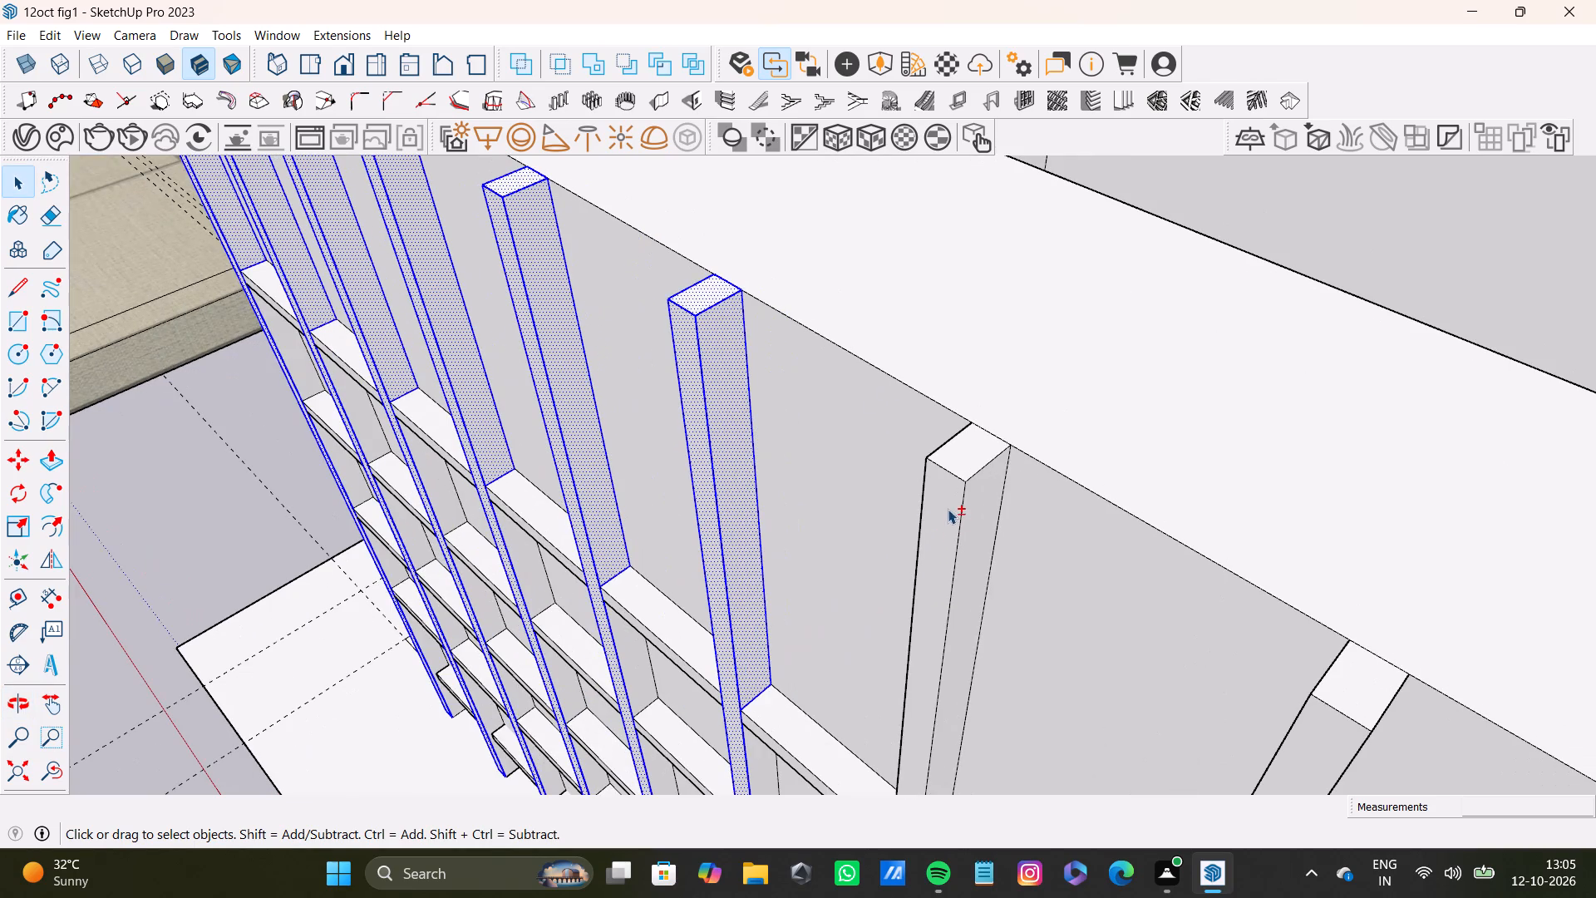
pyautogui.keyDown('shift'); pyautogui.doubleClick(948, 509); pyautogui.keyUp('shift')
pyautogui.keyDown('shift'); pyautogui.click(978, 506); pyautogui.keyUp('shift')
pyautogui.keyDown('shift'); pyautogui.moveTo(978, 507); pyautogui.dragTo(978, 499); pyautogui.keyUp('shift')
pyautogui.keyDown('shift'); pyautogui.doubleClick(960, 456); pyautogui.keyUp('shift')
pyautogui.keyDown('shift'); pyautogui.scroll(-5, 960, 460); pyautogui.keyUp('shift')
pyautogui.keyDown('shift'); pyautogui.moveTo(1056, 619); pyautogui.dragTo(825, 433, button='middle'); pyautogui.keyUp('shift')
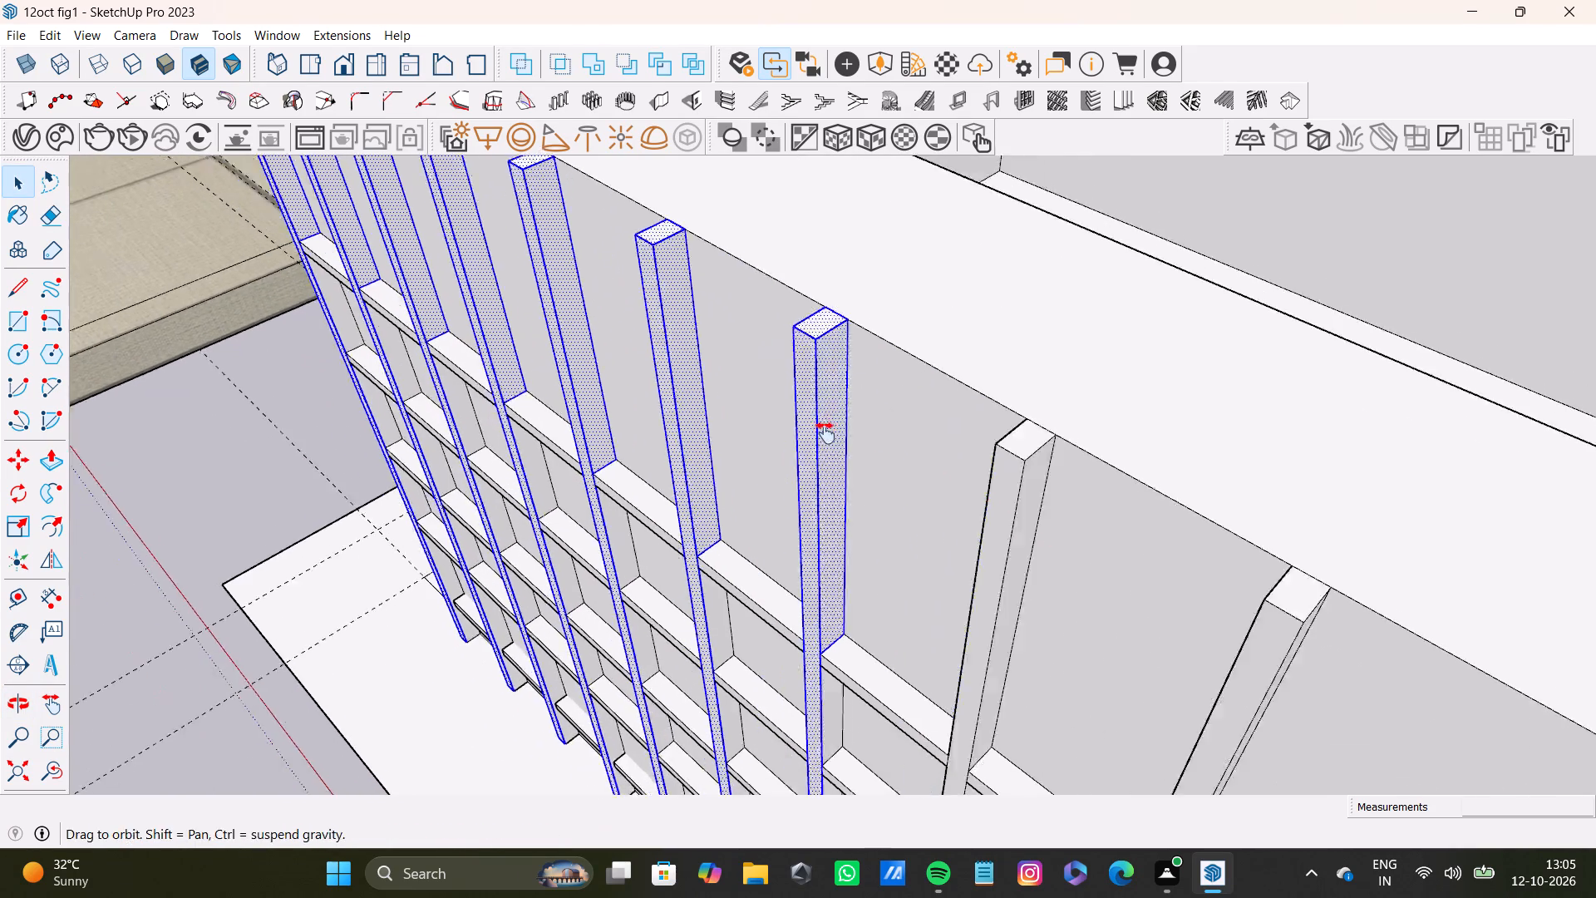
pyautogui.keyDown('shift'); pyautogui.moveTo(825, 433); pyautogui.dragTo(813, 423, button='middle'); pyautogui.keyUp('shift')
pyautogui.keyDown('shift'); pyautogui.scroll(3, 848, 437); pyautogui.keyUp('shift')
pyautogui.keyDown('shift'); pyautogui.doubleClick(891, 432); pyautogui.keyUp('shift')
pyautogui.keyDown('shift'); pyautogui.doubleClick(933, 432); pyautogui.keyUp('shift')
pyautogui.keyDown('shift'); pyautogui.doubleClick(924, 319); pyautogui.keyUp('shift')
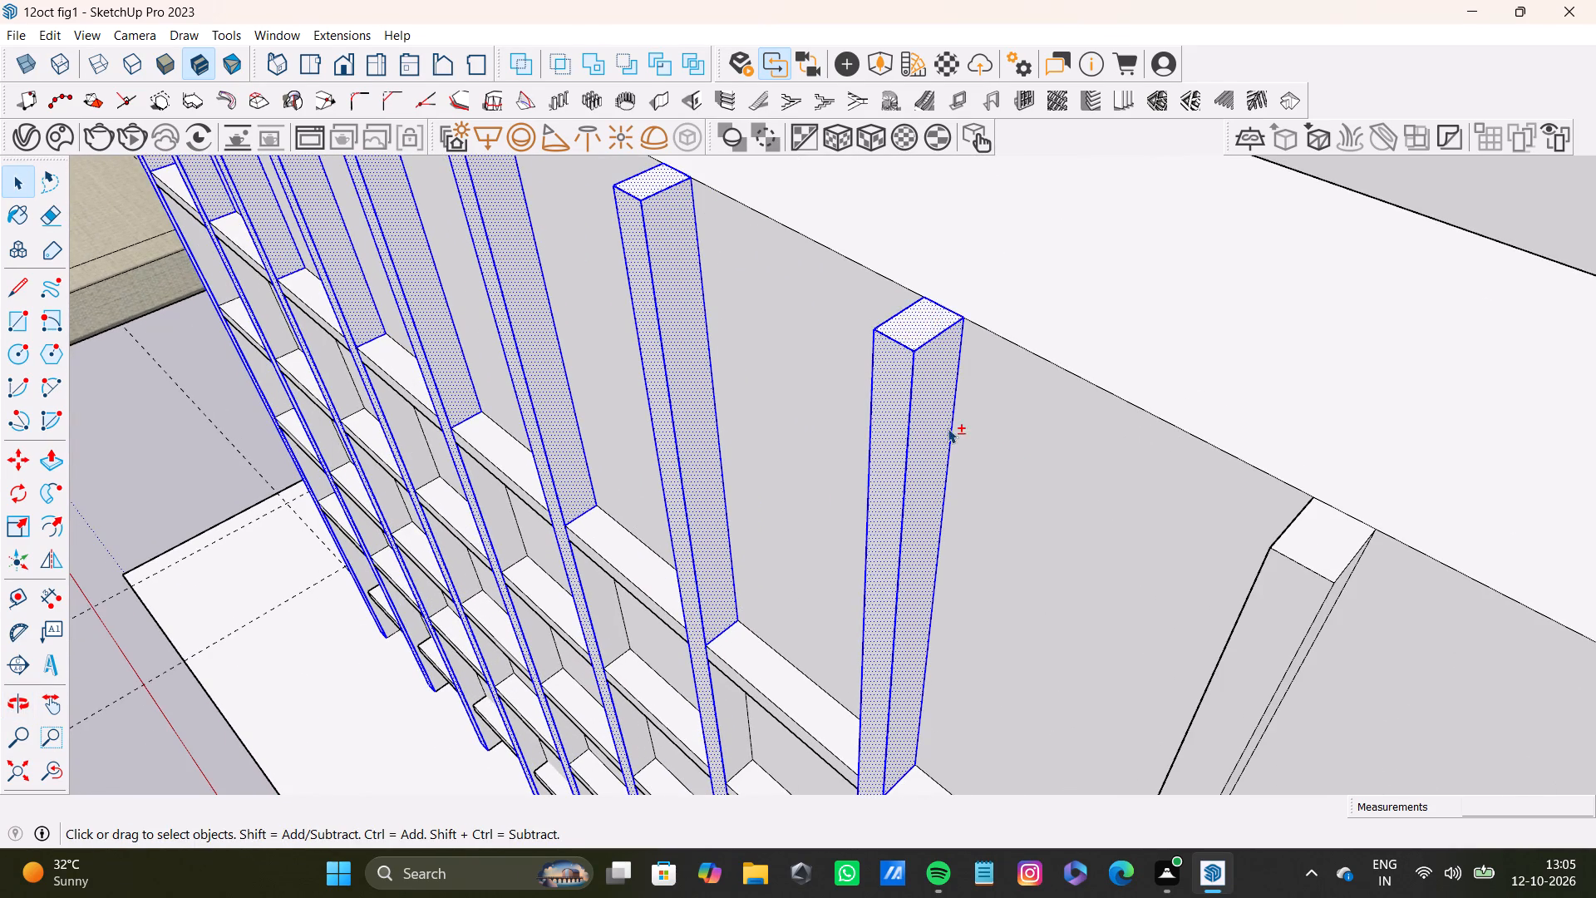
# Add the visible front, side and top faces of the ninth and tenth vertical slats to the selection.
pyautogui.keyDown('shift'); pyautogui.scroll(-5, 948, 428); pyautogui.keyUp('shift')
pyautogui.keyDown('shift'); pyautogui.moveTo(1137, 580); pyautogui.dragTo(1026, 511, button='middle'); pyautogui.keyUp('shift')
pyautogui.keyDown('shift'); pyautogui.scroll(3, 1028, 505); pyautogui.keyUp('shift')
pyautogui.keyDown('shift'); pyautogui.doubleClick(1007, 476); pyautogui.keyUp('shift')
pyautogui.keyDown('shift'); pyautogui.doubleClick(1034, 473); pyautogui.keyUp('shift')
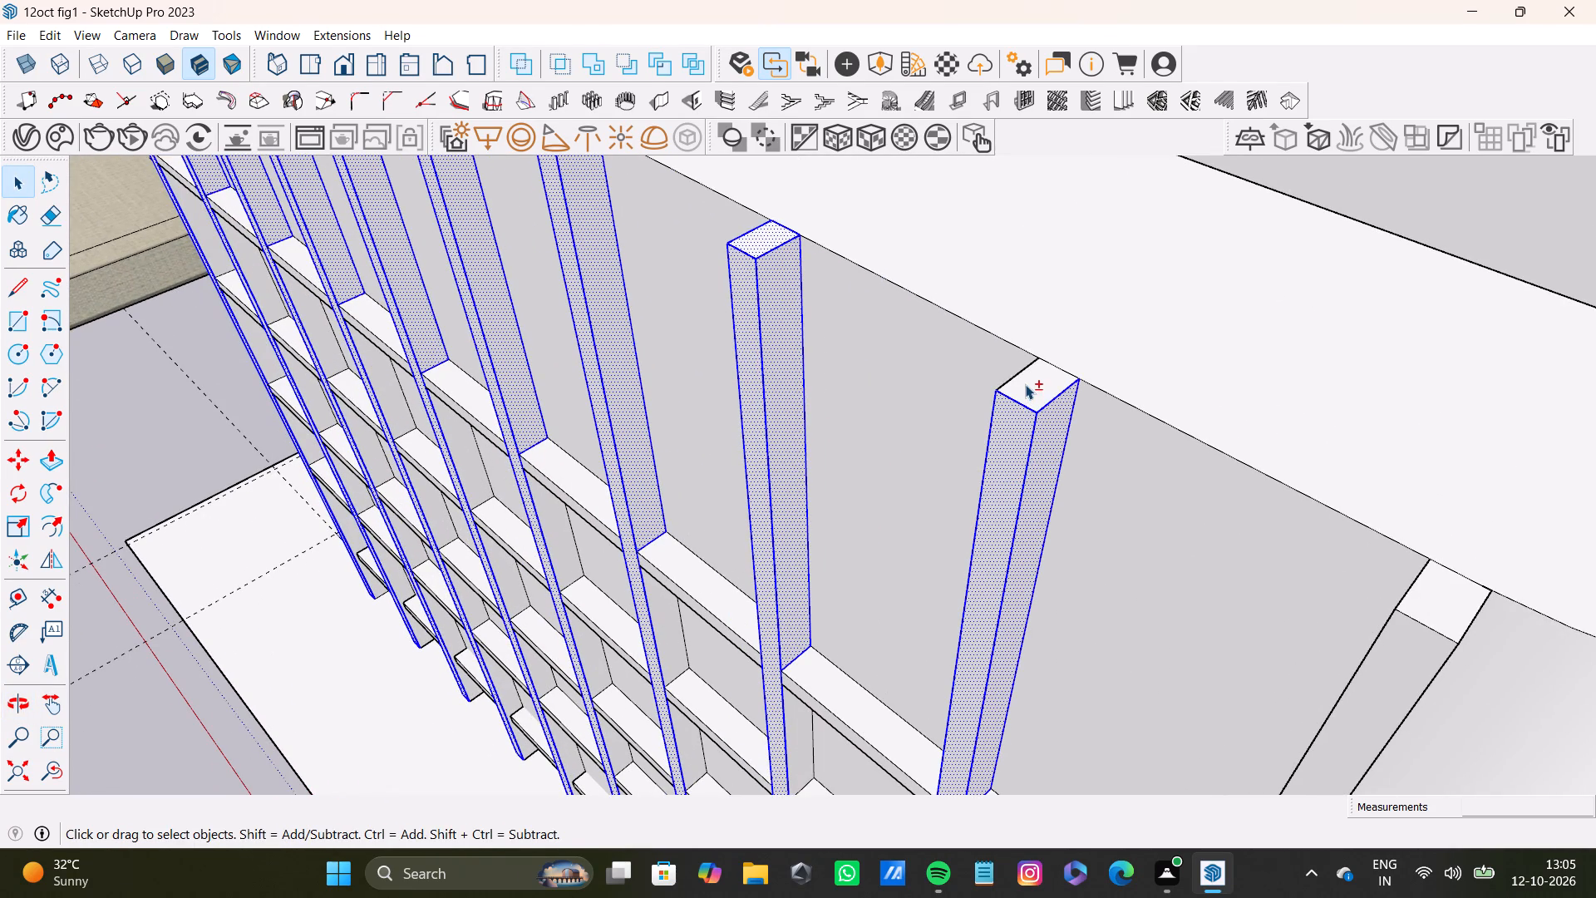
pyautogui.keyDown('shift'); pyautogui.doubleClick(1025, 384); pyautogui.keyUp('shift')
pyautogui.keyDown('shift'); pyautogui.scroll(-4, 1057, 479); pyautogui.keyUp('shift')
pyautogui.keyDown('shift'); pyautogui.moveTo(1153, 622); pyautogui.dragTo(826, 501, button='middle'); pyautogui.keyUp('shift')
pyautogui.keyDown('shift'); pyautogui.scroll(3, 855, 486); pyautogui.keyUp('shift')
pyautogui.keyDown('shift'); pyautogui.doubleClick(907, 484); pyautogui.keyUp('shift')
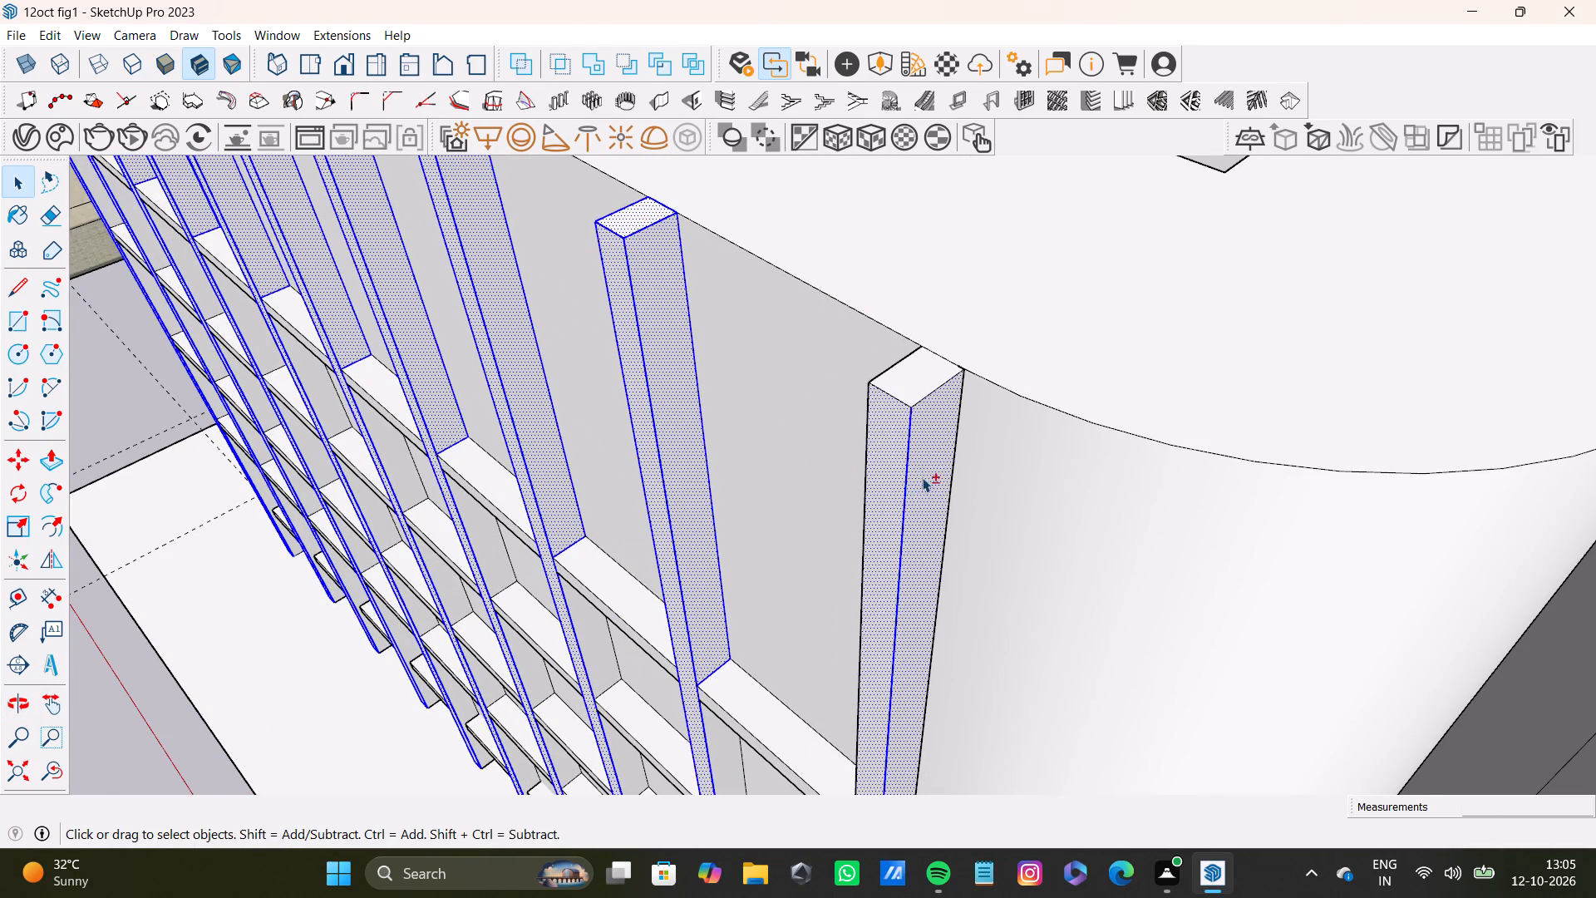
pyautogui.keyDown('shift'); pyautogui.doubleClick(895, 385); pyautogui.keyUp('shift')
# Add the opposite, left side faces of the tenth, ninth, eighth and seventh vertical slats to the selection.
pyautogui.keyDown('shift'); pyautogui.scroll(-4, 860, 466); pyautogui.keyUp('shift')
pyautogui.moveTo(850, 501); pyautogui.dragTo(1170, 438, button='middle')
pyautogui.scroll(5, 1160, 445)
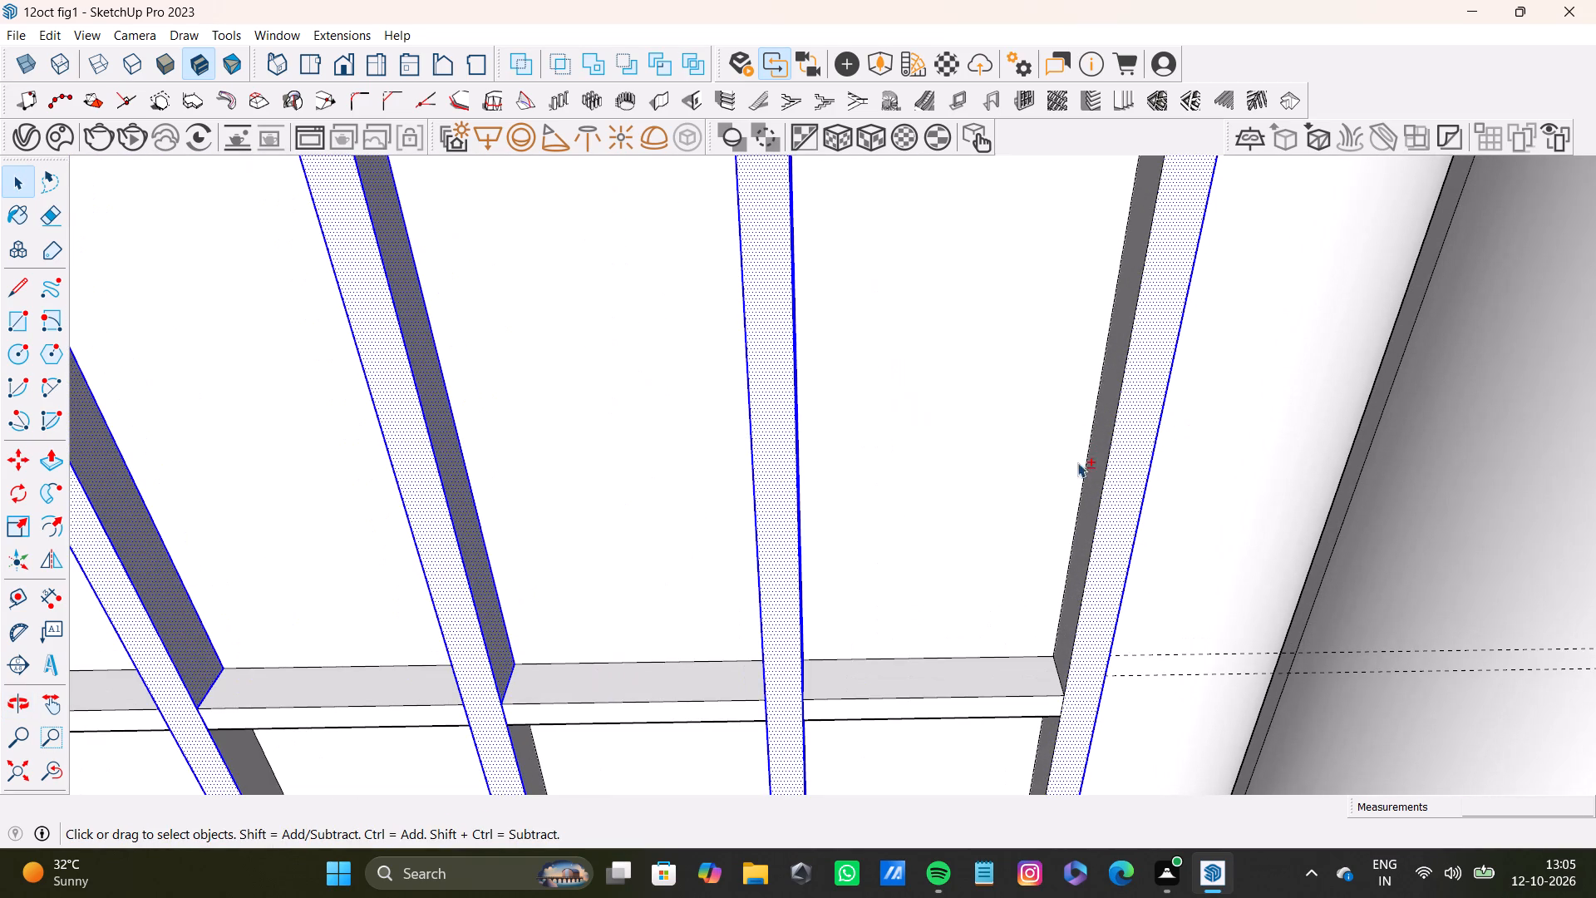
pyautogui.keyDown('shift'); pyautogui.doubleClick(1090, 475); pyautogui.keyUp('shift')
pyautogui.keyDown('shift'); pyautogui.scroll(-5, 984, 476); pyautogui.keyUp('shift')
pyautogui.moveTo(659, 530); pyautogui.dragTo(992, 507, button='middle')
pyautogui.keyDown('shift'); pyautogui.scroll(3, 911, 494); pyautogui.keyUp('shift')
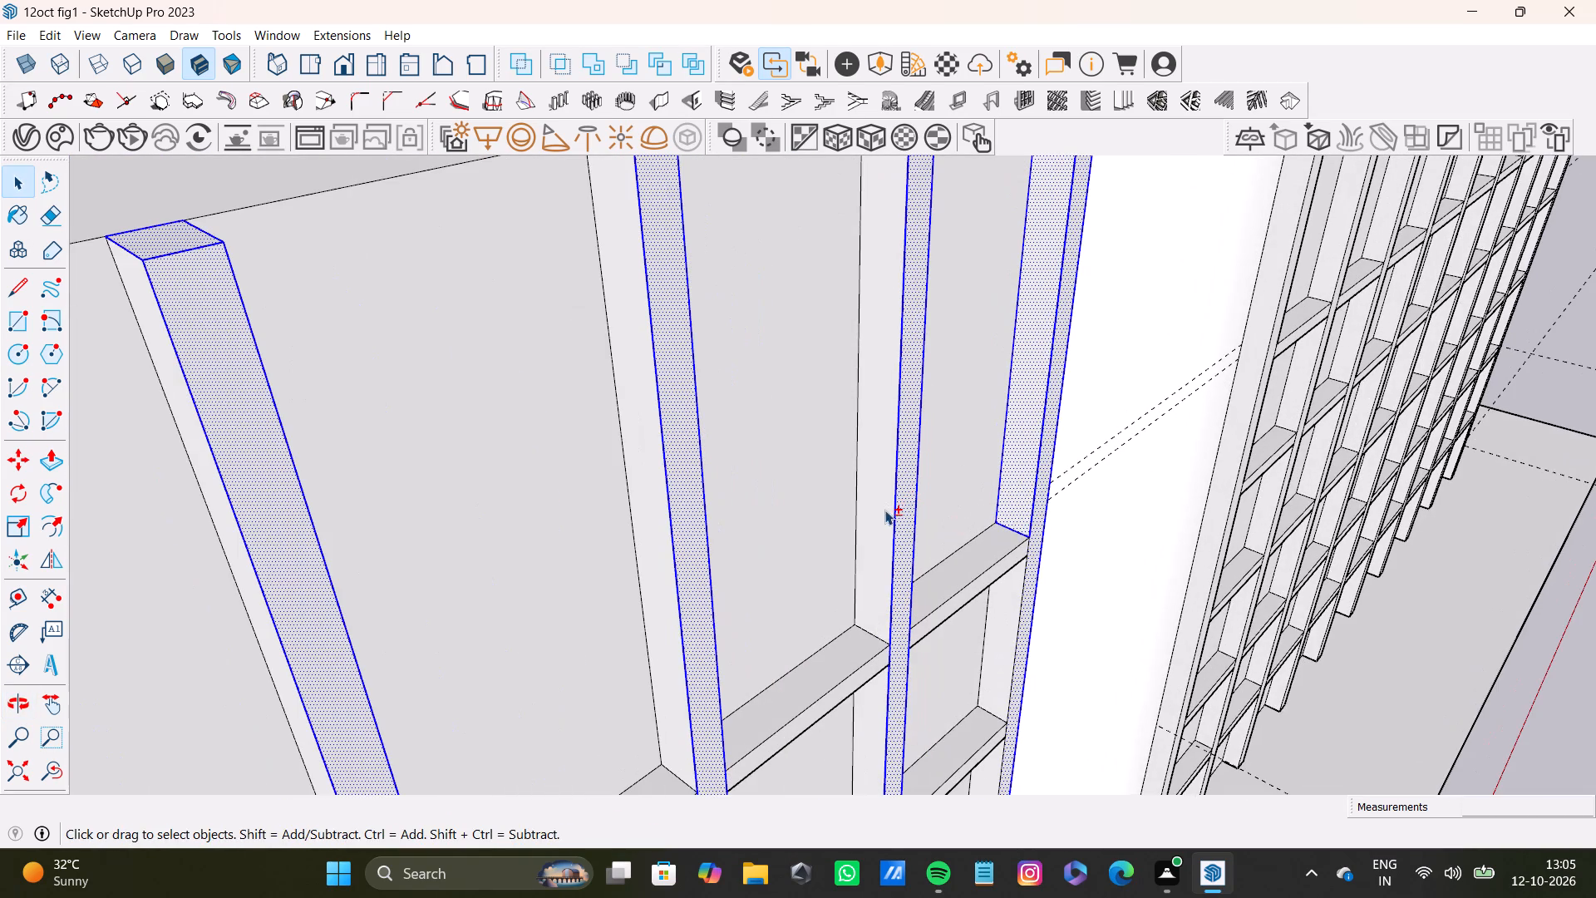
pyautogui.keyDown('shift'); pyautogui.doubleClick(884, 510); pyautogui.keyUp('shift')
pyautogui.keyDown('shift'); pyautogui.doubleClick(660, 531); pyautogui.keyUp('shift')
pyautogui.keyDown('shift'); pyautogui.scroll(-9, 660, 531); pyautogui.keyUp('shift')
pyautogui.keyDown('shift'); pyautogui.moveTo(642, 551); pyautogui.dragTo(756, 471, button='middle'); pyautogui.keyUp('shift')
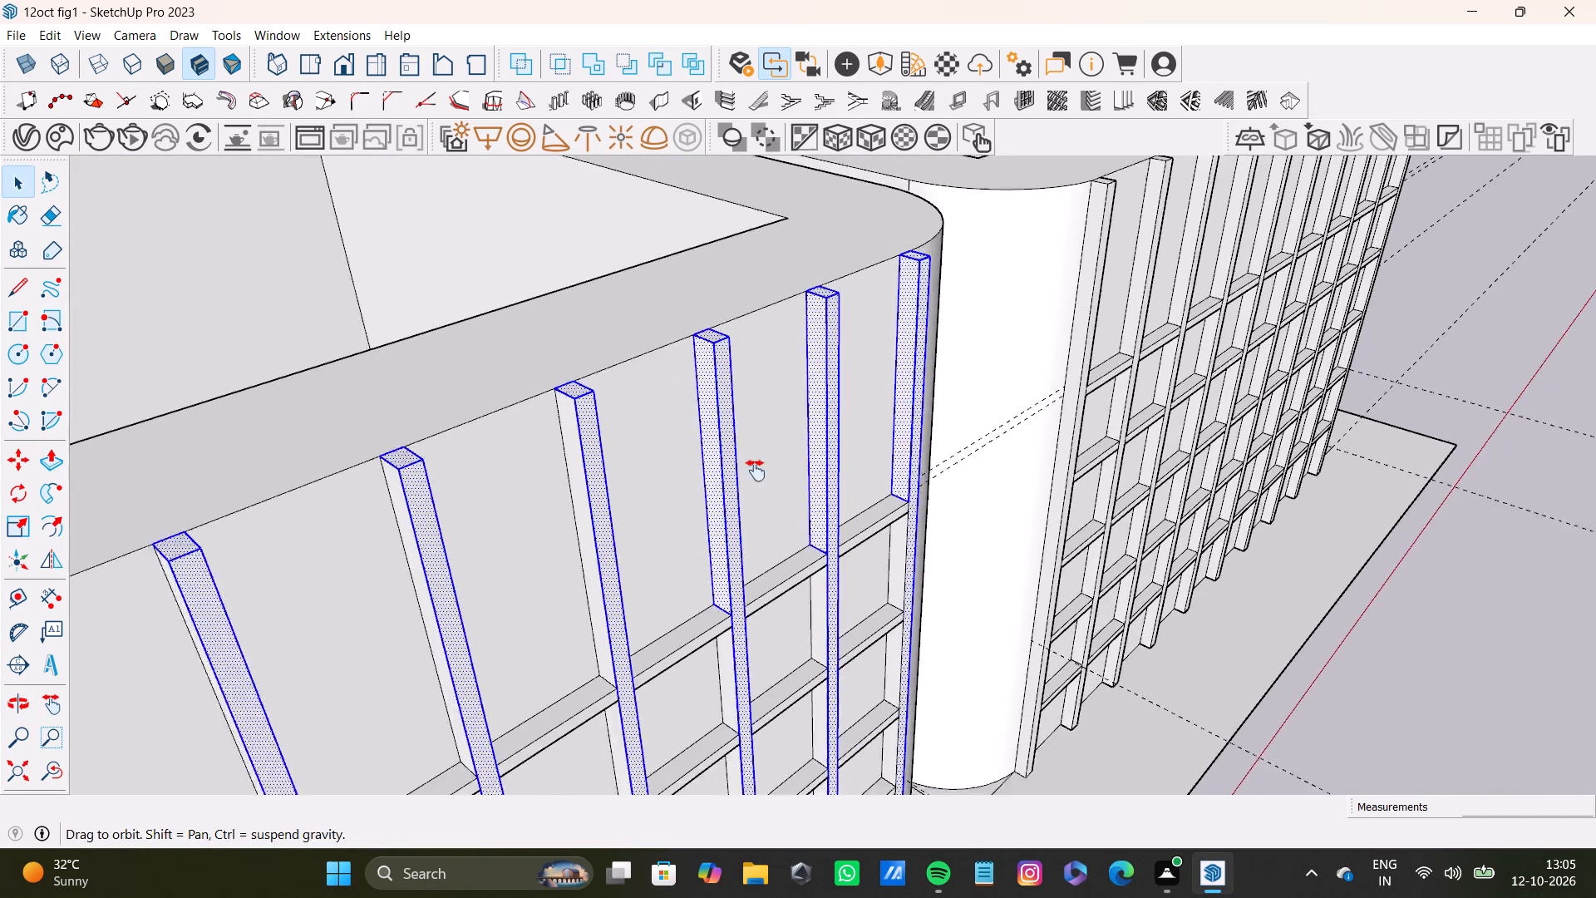
pyautogui.keyDown('shift'); pyautogui.moveTo(756, 471); pyautogui.dragTo(757, 469, button='middle'); pyautogui.keyUp('shift')
pyautogui.keyDown('shift'); pyautogui.scroll(7, 677, 498); pyautogui.keyUp('shift')
pyautogui.keyDown('shift'); pyautogui.doubleClick(641, 536); pyautogui.keyUp('shift')
# Add the left side faces of the sixth, fifth and fourth vertical slats to the selection.
pyautogui.keyDown('shift'); pyautogui.scroll(-7, 642, 552); pyautogui.keyUp('shift')
pyautogui.keyDown('shift'); pyautogui.moveTo(612, 682); pyautogui.dragTo(764, 551, button='middle'); pyautogui.keyUp('shift')
pyautogui.keyDown('shift'); pyautogui.scroll(1, 716, 551); pyautogui.keyUp('shift')
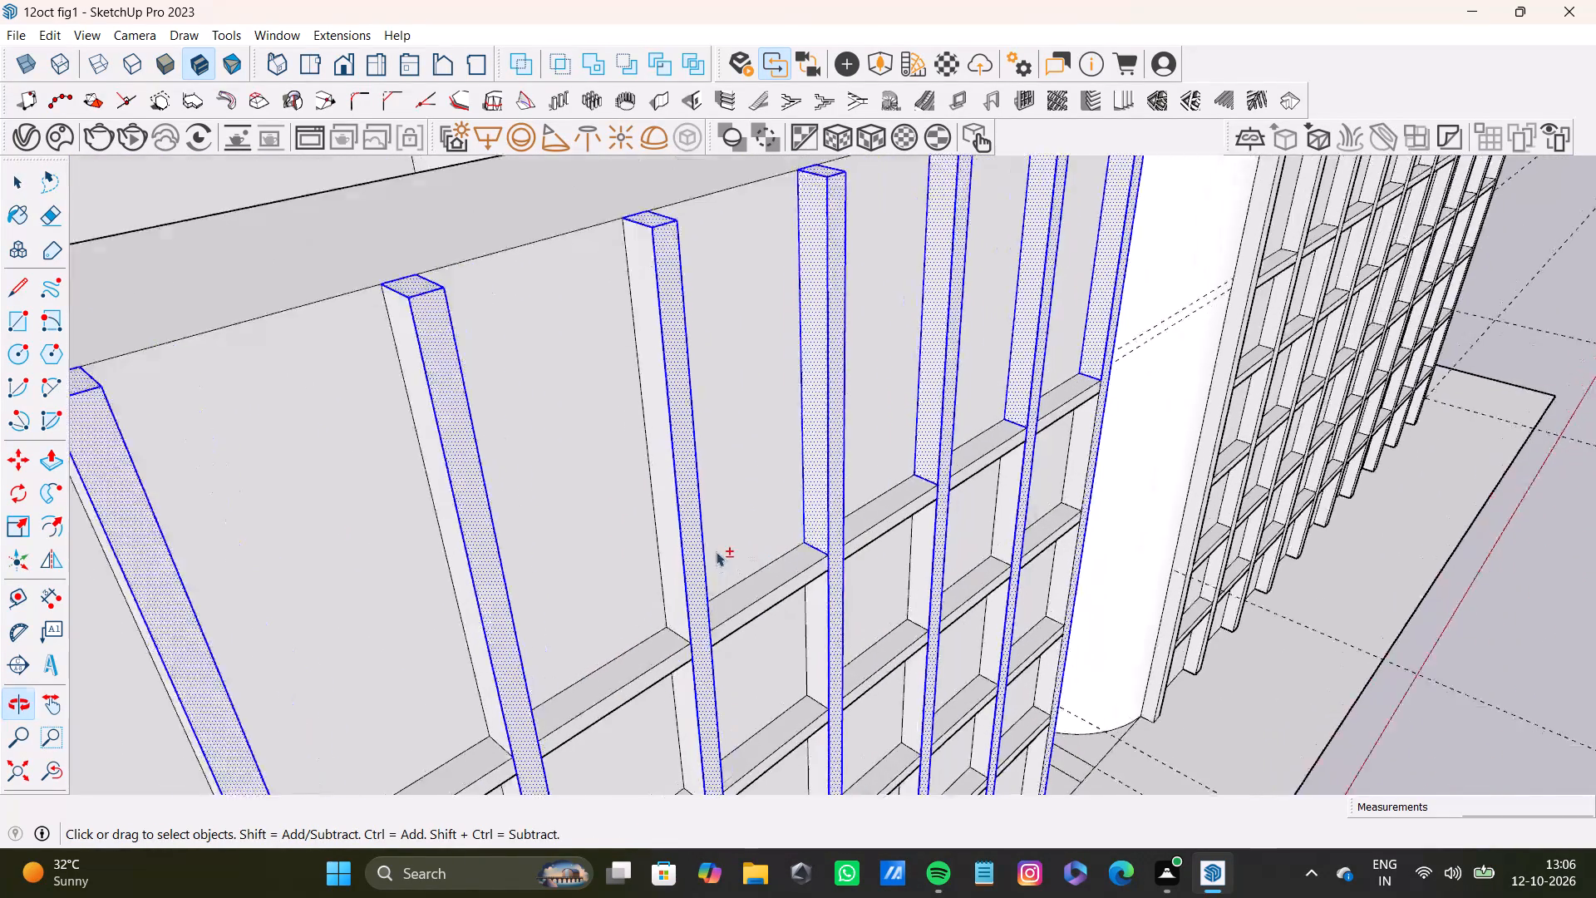
pyautogui.keyDown('shift'); pyautogui.scroll(6, 716, 551); pyautogui.keyUp('shift')
pyautogui.keyDown('shift'); pyautogui.doubleClick(661, 580); pyautogui.keyUp('shift')
pyautogui.keyDown('shift'); pyautogui.scroll(-11, 661, 581); pyautogui.keyUp('shift')
pyautogui.keyDown('shift'); pyautogui.moveTo(658, 585); pyautogui.dragTo(747, 516, button='middle'); pyautogui.keyUp('shift')
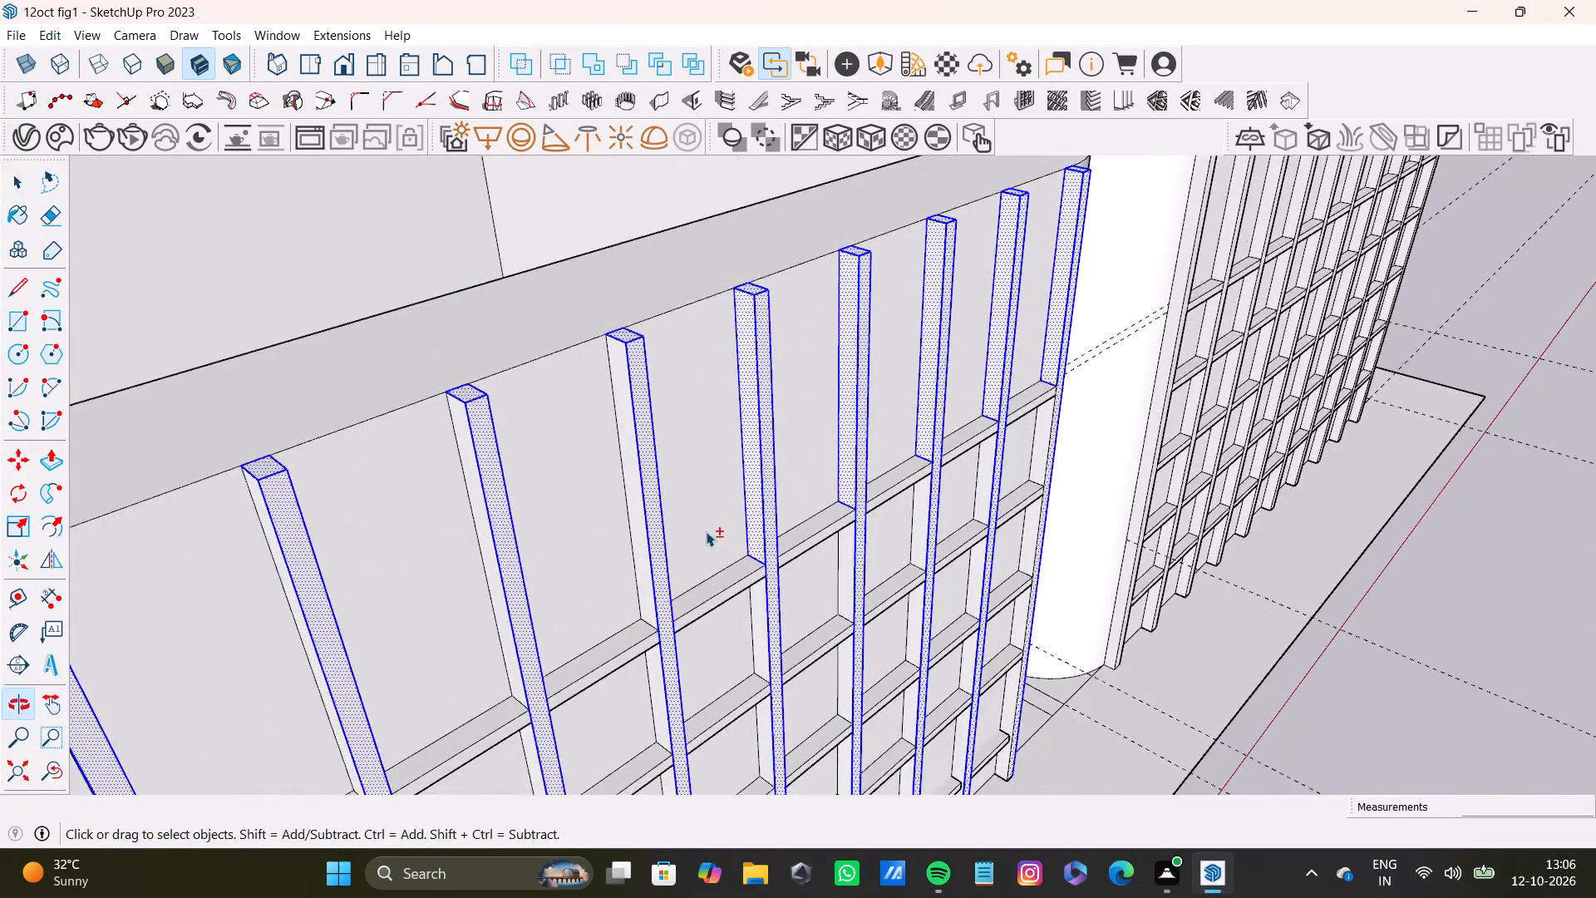
pyautogui.keyDown('shift'); pyautogui.scroll(7, 706, 531); pyautogui.keyUp('shift')
pyautogui.keyDown('shift'); pyautogui.doubleClick(608, 553); pyautogui.keyUp('shift')
pyautogui.keyDown('shift'); pyautogui.scroll(-9, 607, 554); pyautogui.keyUp('shift')
pyautogui.keyDown('shift'); pyautogui.moveTo(591, 565); pyautogui.dragTo(749, 469, button='middle'); pyautogui.keyUp('shift')
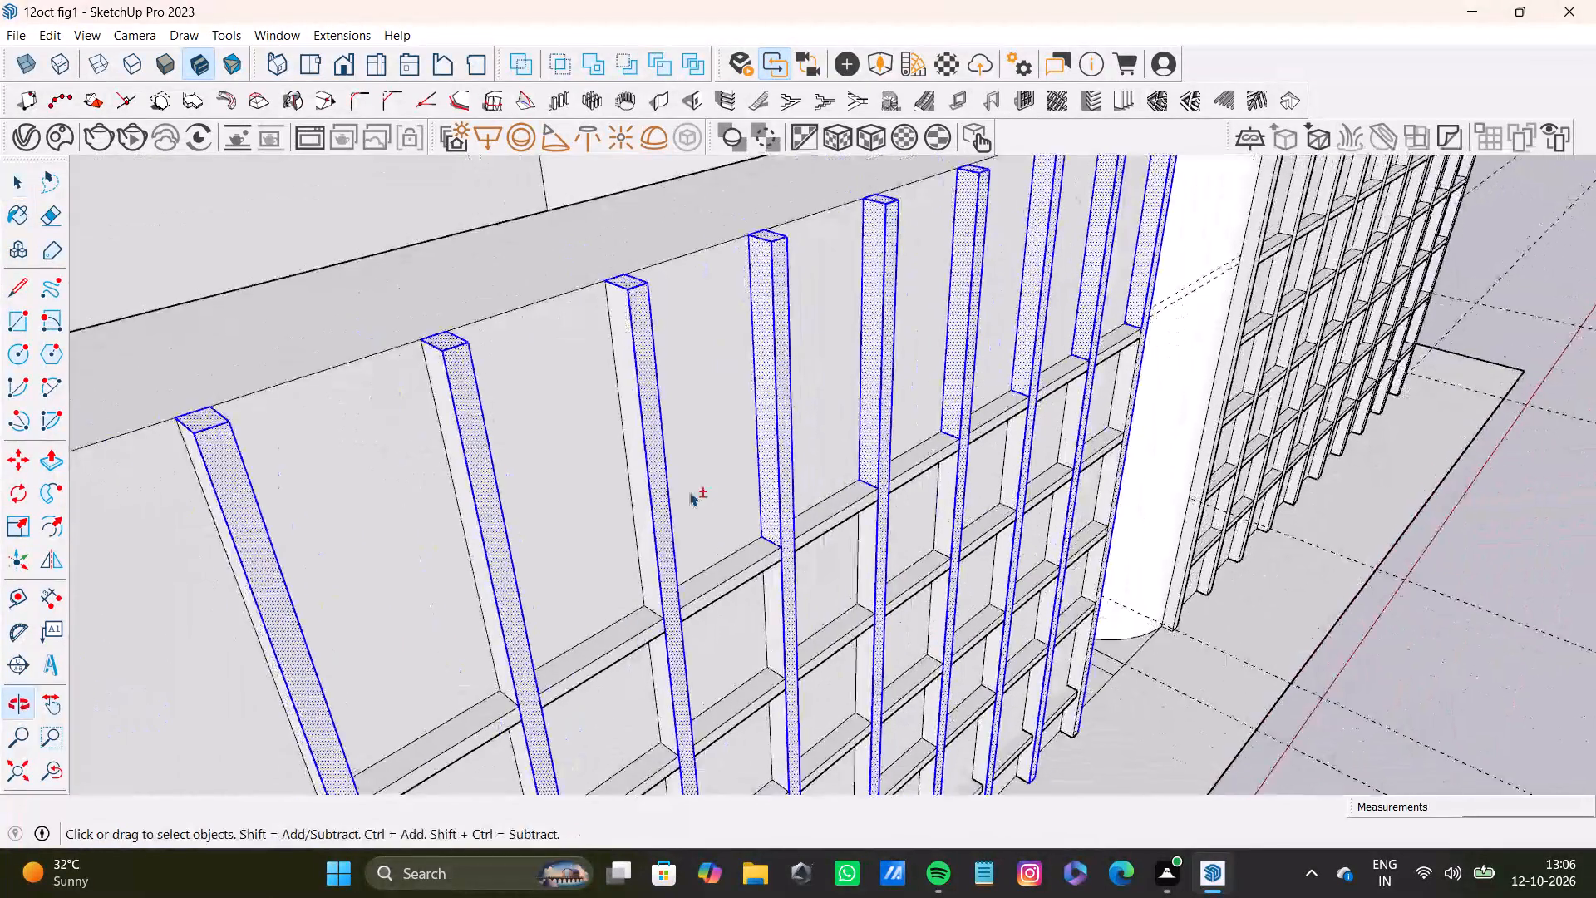
pyautogui.keyDown('shift'); pyautogui.scroll(8, 689, 491); pyautogui.keyUp('shift')
pyautogui.keyDown('shift'); pyautogui.doubleClick(633, 539); pyautogui.keyUp('shift')
# Add the left side faces of the third, second and first vertical slats to the selection.
pyautogui.keyDown('shift'); pyautogui.scroll(-10, 633, 539); pyautogui.keyUp('shift')
pyautogui.keyDown('shift'); pyautogui.moveTo(612, 559); pyautogui.dragTo(761, 506, button='middle'); pyautogui.keyUp('shift')
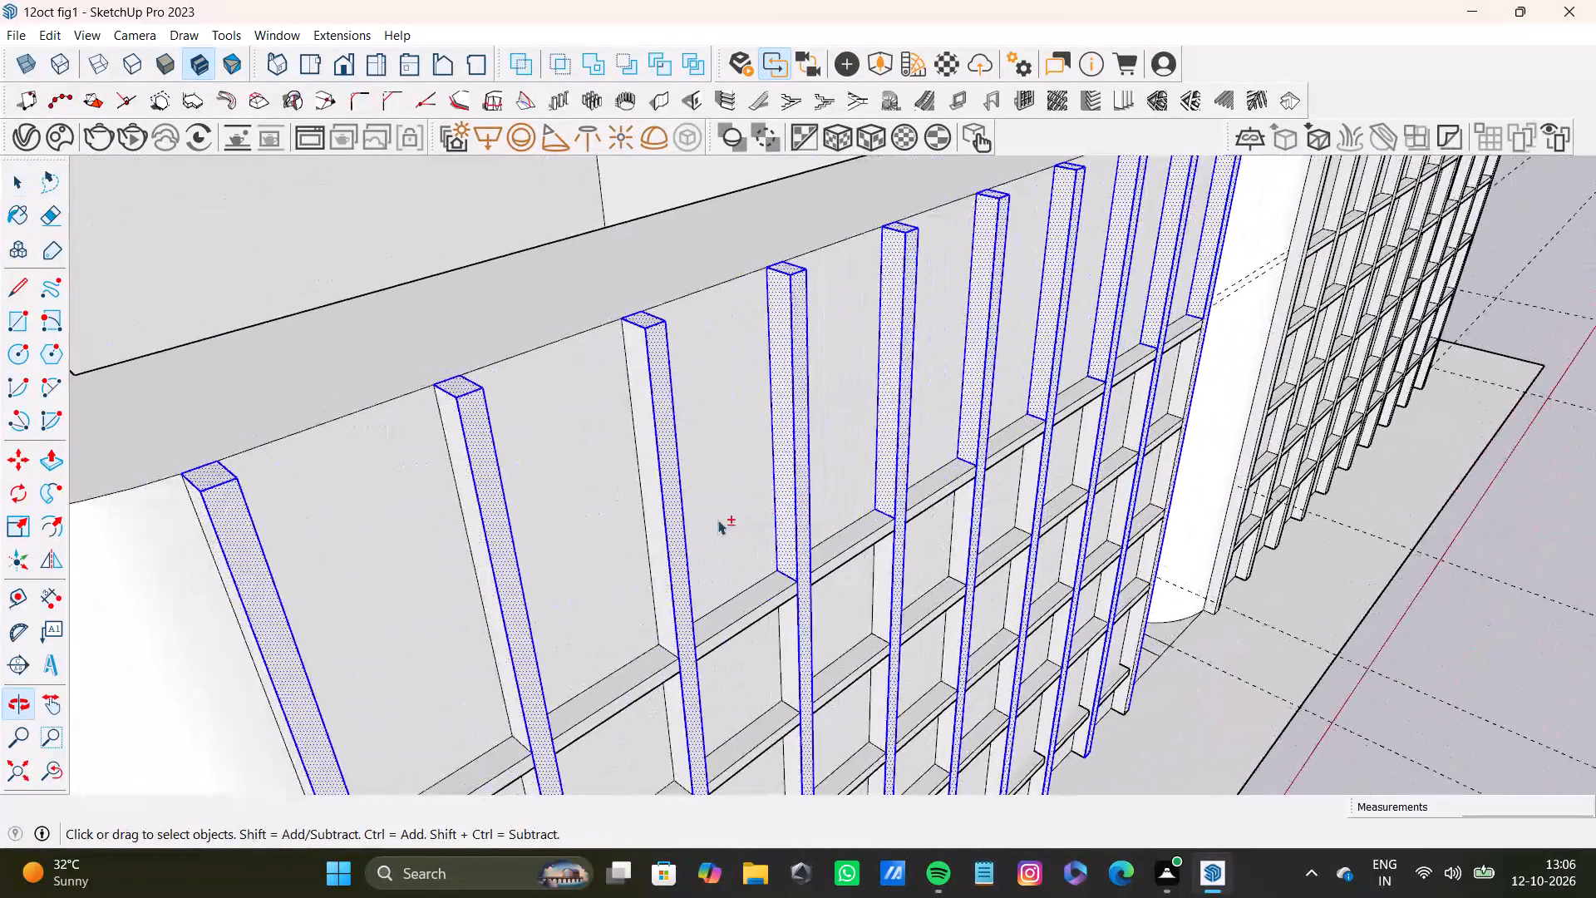
pyautogui.keyDown('shift'); pyautogui.scroll(6, 706, 520); pyautogui.keyUp('shift')
pyautogui.keyDown('shift'); pyautogui.doubleClick(638, 591); pyautogui.keyUp('shift')
pyautogui.keyDown('shift'); pyautogui.scroll(-5, 640, 590); pyautogui.keyUp('shift')
pyautogui.keyDown('shift'); pyautogui.moveTo(640, 594); pyautogui.dragTo(813, 408, button='middle'); pyautogui.keyUp('shift')
pyautogui.keyDown('shift'); pyautogui.scroll(5, 729, 455); pyautogui.keyUp('shift')
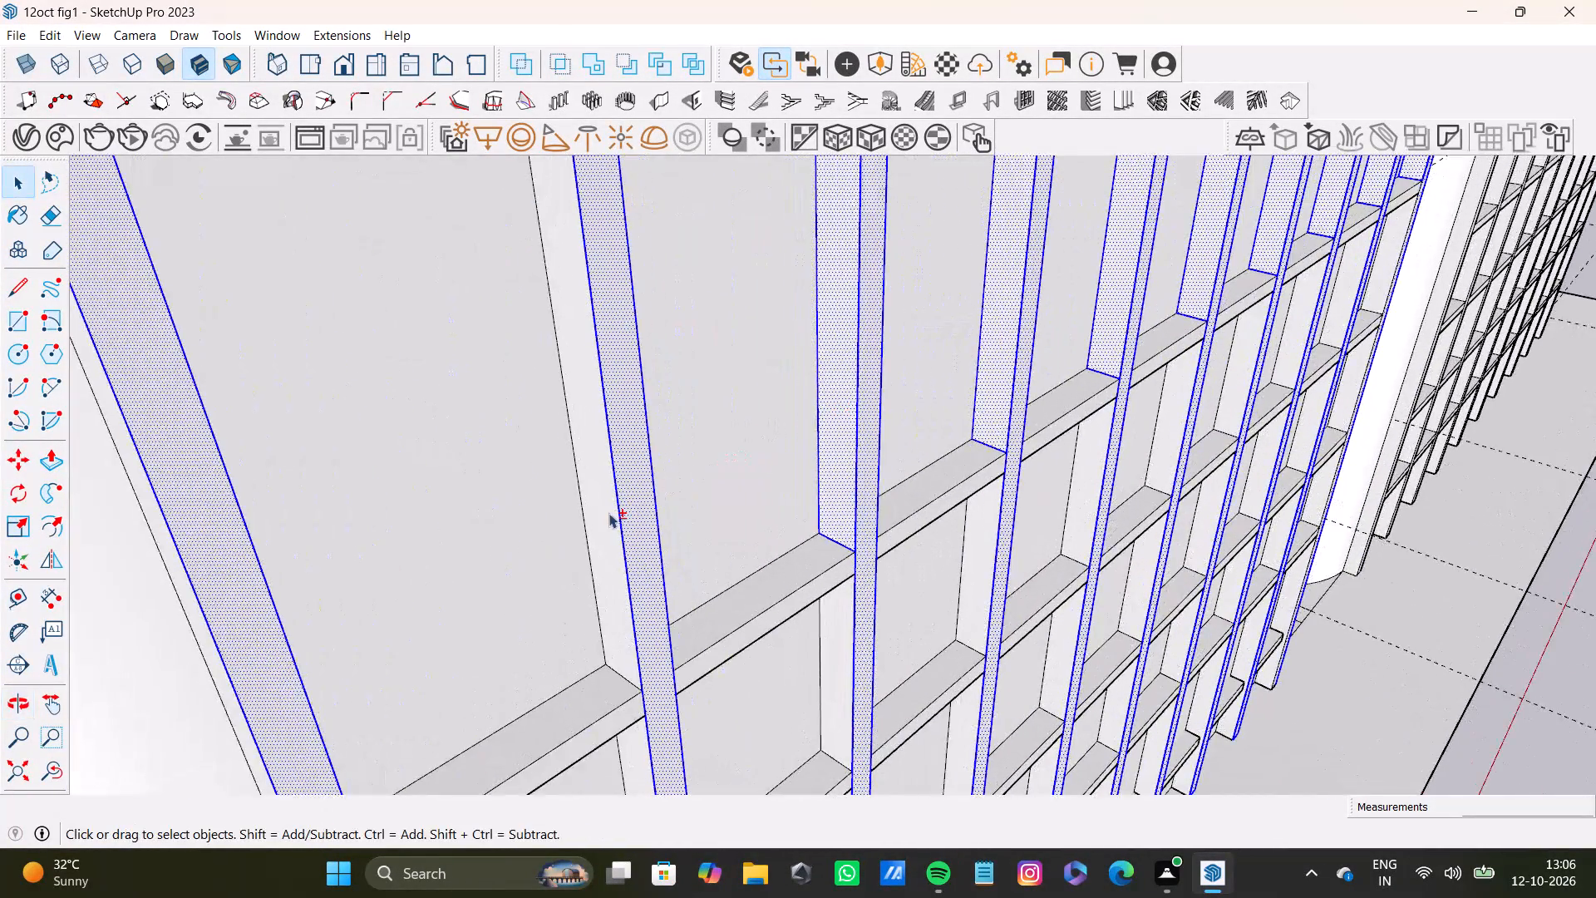
pyautogui.keyDown('shift'); pyautogui.scroll(1, 608, 513); pyautogui.keyUp('shift')
pyautogui.keyDown('shift'); pyautogui.doubleClick(608, 514); pyautogui.keyUp('shift')
pyautogui.keyDown('shift'); pyautogui.scroll(-8, 613, 518); pyautogui.keyUp('shift')
pyautogui.keyDown('shift'); pyautogui.moveTo(610, 534); pyautogui.dragTo(667, 447, button='middle'); pyautogui.keyUp('shift')
pyautogui.keyDown('shift'); pyautogui.scroll(5, 433, 492); pyautogui.keyUp('shift')
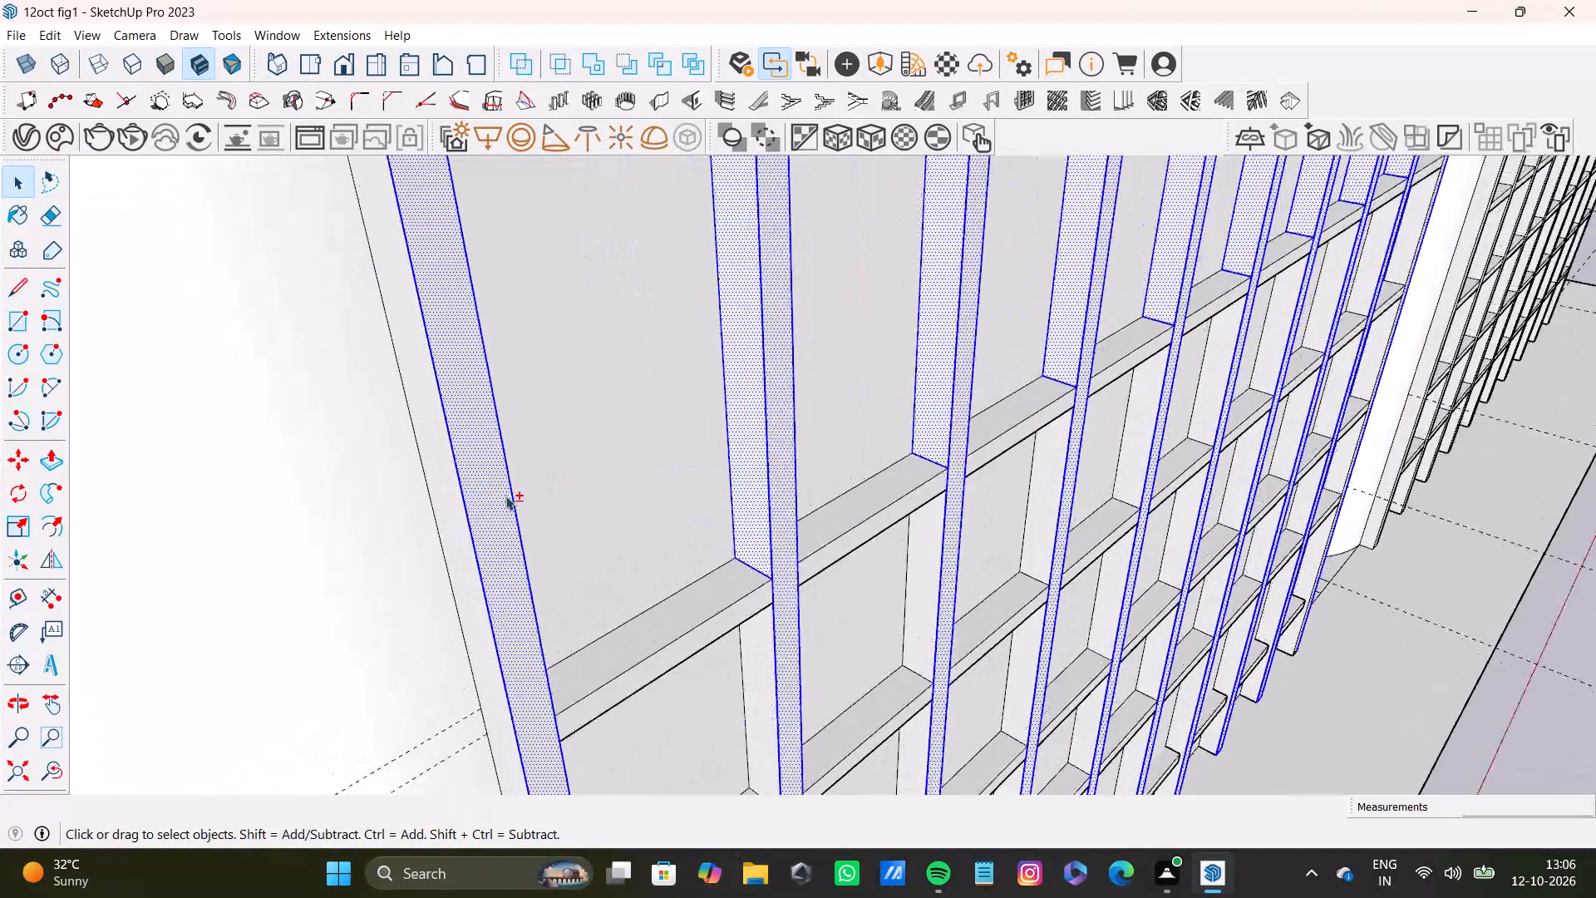
pyautogui.keyDown('shift'); pyautogui.scroll(5, 505, 496); pyautogui.keyUp('shift')
pyautogui.keyDown('shift'); pyautogui.doubleClick(437, 533); pyautogui.keyUp('shift')
# Add the top and front faces of the uppermost horizontal slat in the first three bays to the selection.
pyautogui.keyDown('shift'); pyautogui.scroll(-7, 456, 540); pyautogui.keyUp('shift')
pyautogui.keyDown('shift'); pyautogui.moveTo(738, 616); pyautogui.dragTo(682, 398, button='middle'); pyautogui.keyUp('shift')
pyautogui.keyDown('shift'); pyautogui.scroll(5, 682, 406); pyautogui.keyUp('shift')
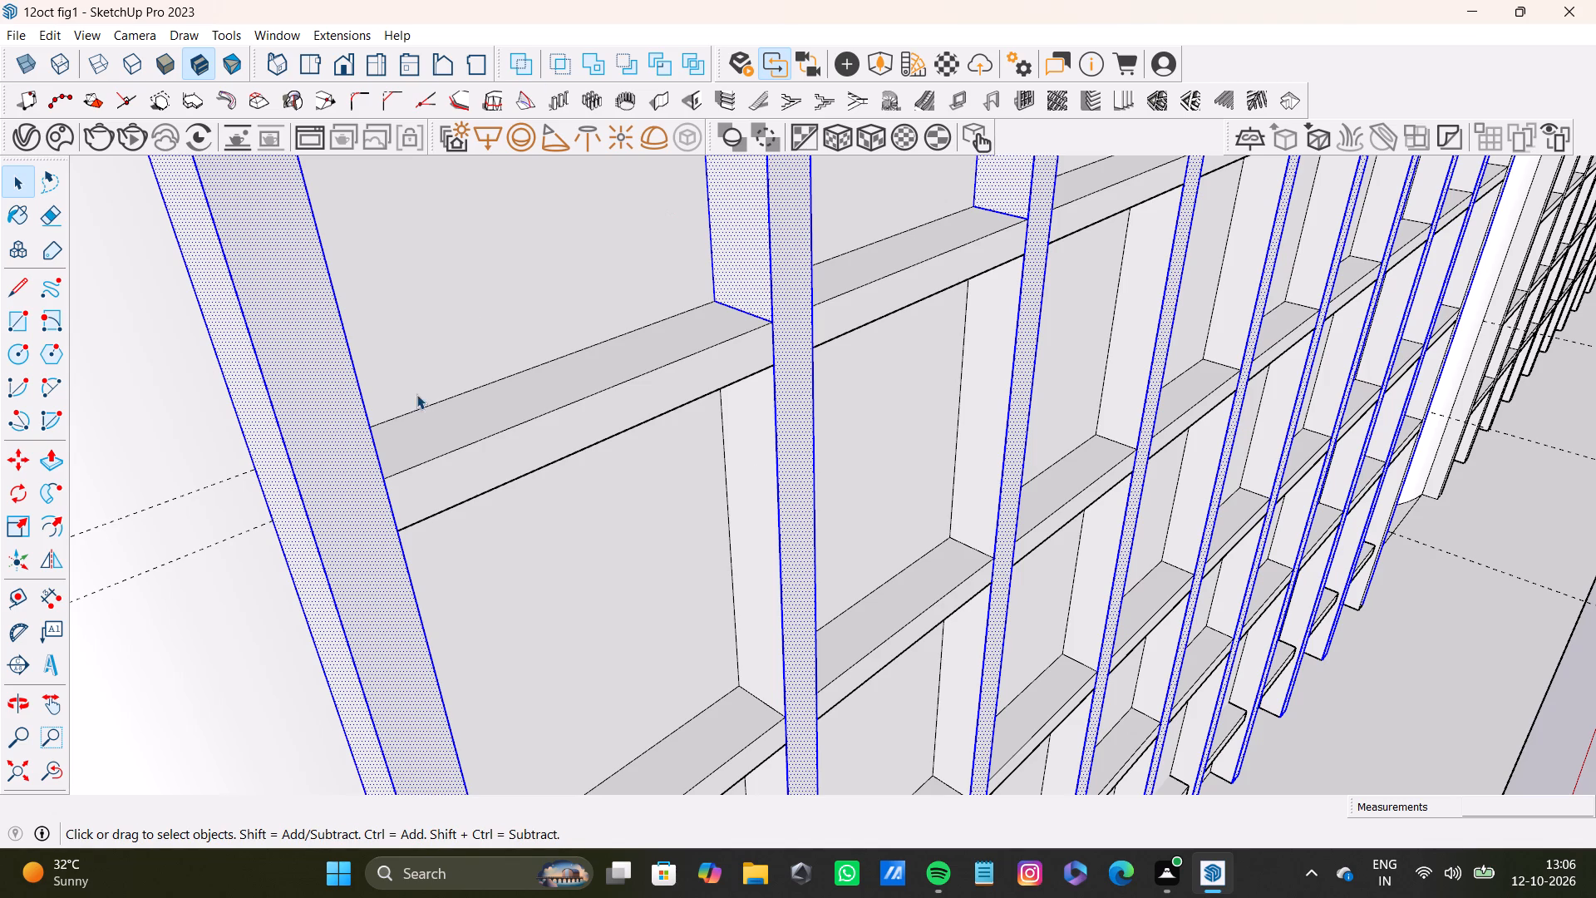
pyautogui.scroll(-19, 794, 547)
pyautogui.moveTo(907, 510); pyautogui.dragTo(628, 496, button='middle')
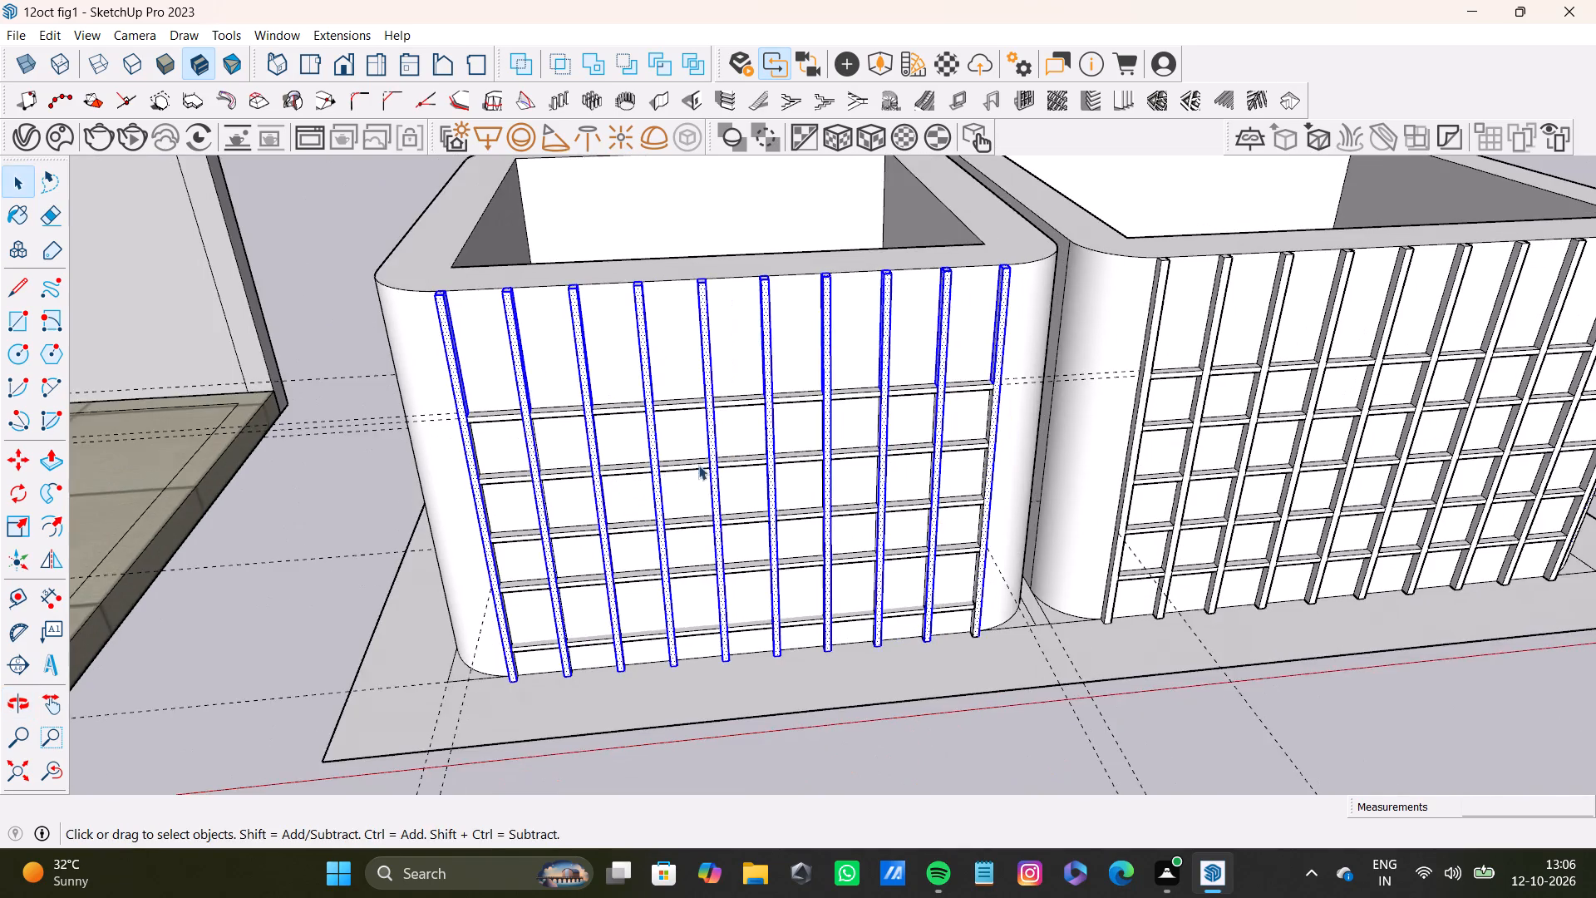
pyautogui.scroll(2, 702, 437)
pyautogui.scroll(18, 622, 436)
pyautogui.keyDown('shift'); pyautogui.moveTo(372, 402); pyautogui.dragTo(387, 507, button='middle'); pyautogui.keyUp('shift')
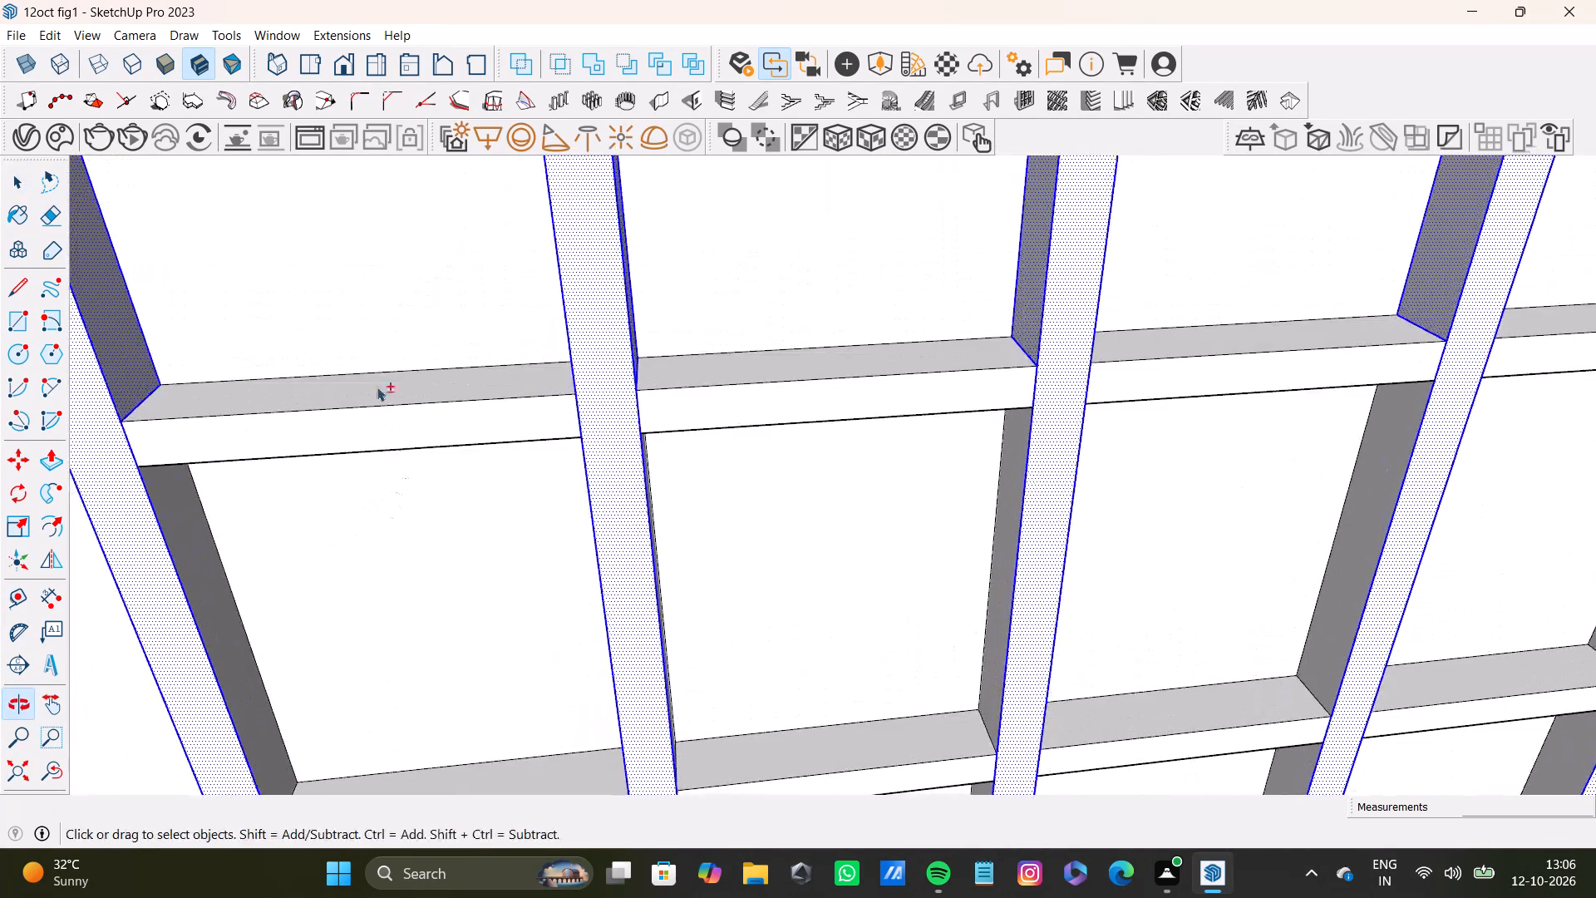
pyautogui.keyDown('shift'); pyautogui.scroll(6, 374, 377); pyautogui.keyUp('shift')
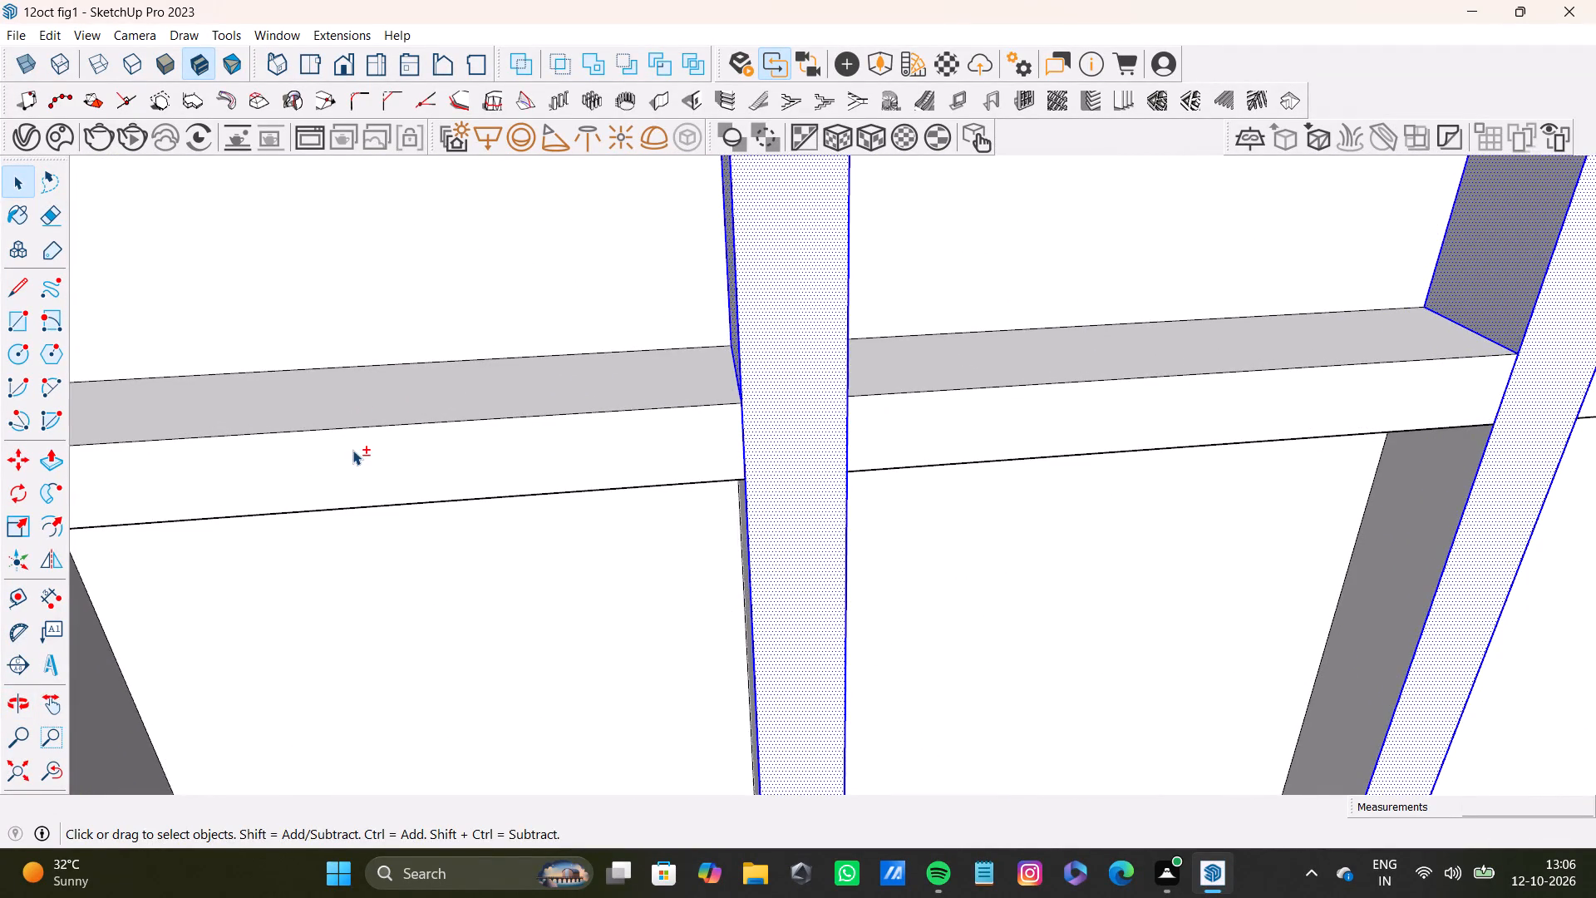
pyautogui.keyDown('shift'); pyautogui.scroll(-18, 352, 450); pyautogui.keyUp('shift')
pyautogui.keyDown('shift'); pyautogui.scroll(10, 413, 423); pyautogui.keyUp('shift')
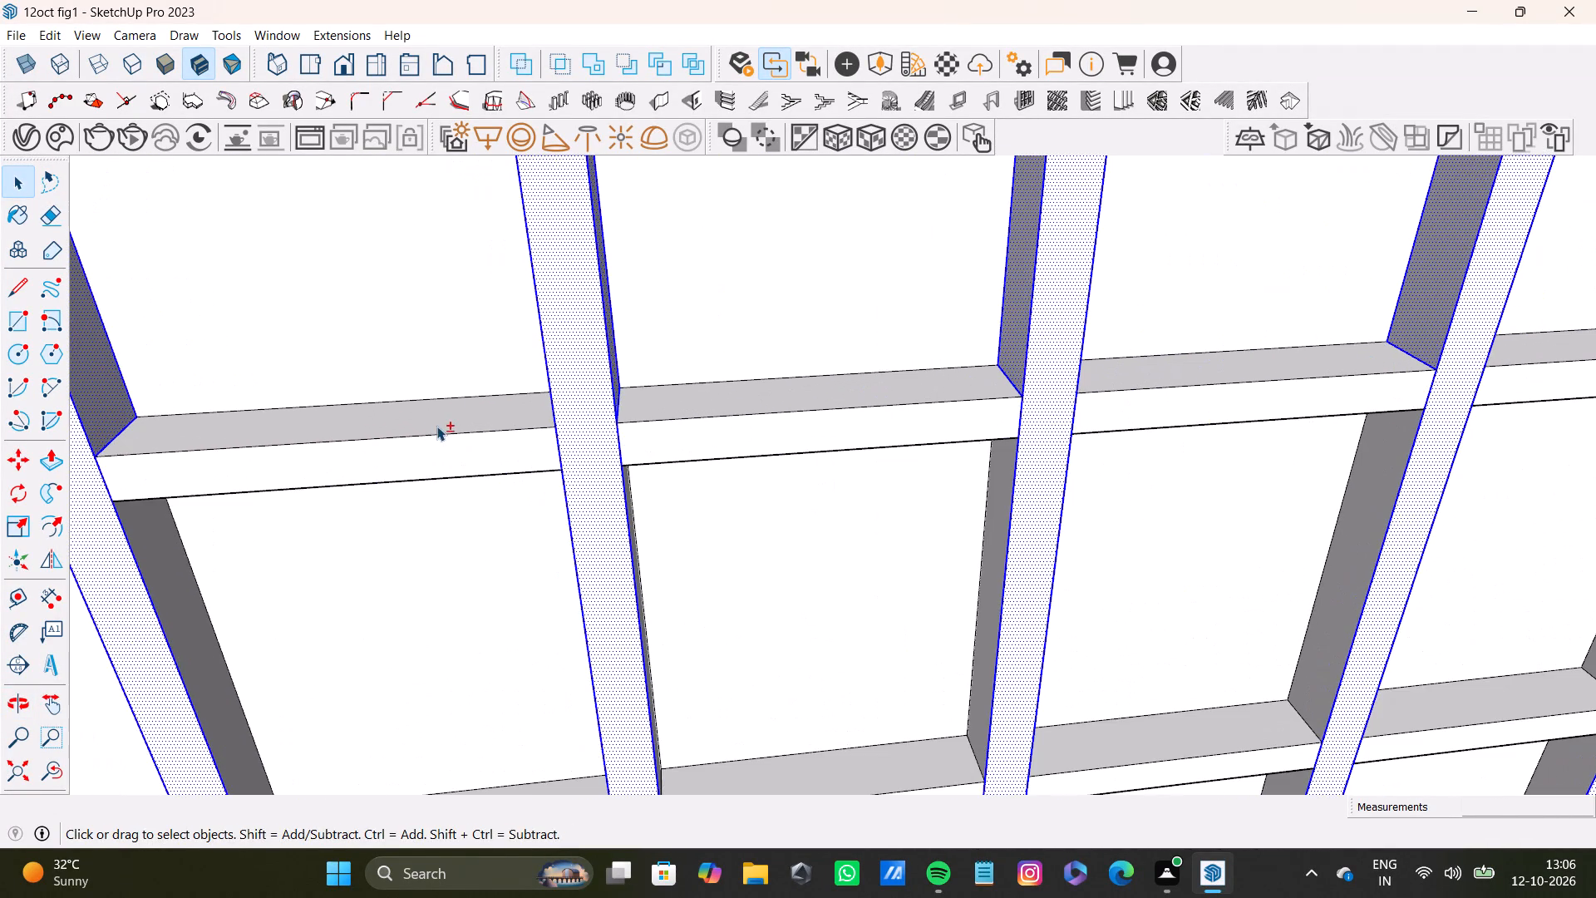
pyautogui.keyDown('shift'); pyautogui.doubleClick(436, 426); pyautogui.keyUp('shift')
pyautogui.keyDown('shift'); pyautogui.doubleClick(442, 453); pyautogui.keyUp('shift')
pyautogui.keyDown('shift'); pyautogui.doubleClick(718, 393); pyautogui.keyUp('shift')
pyautogui.keyDown('shift'); pyautogui.click(719, 428); pyautogui.keyUp('shift')
pyautogui.keyDown('shift'); pyautogui.moveTo(719, 428); pyautogui.dragTo(751, 432); pyautogui.keyUp('shift')
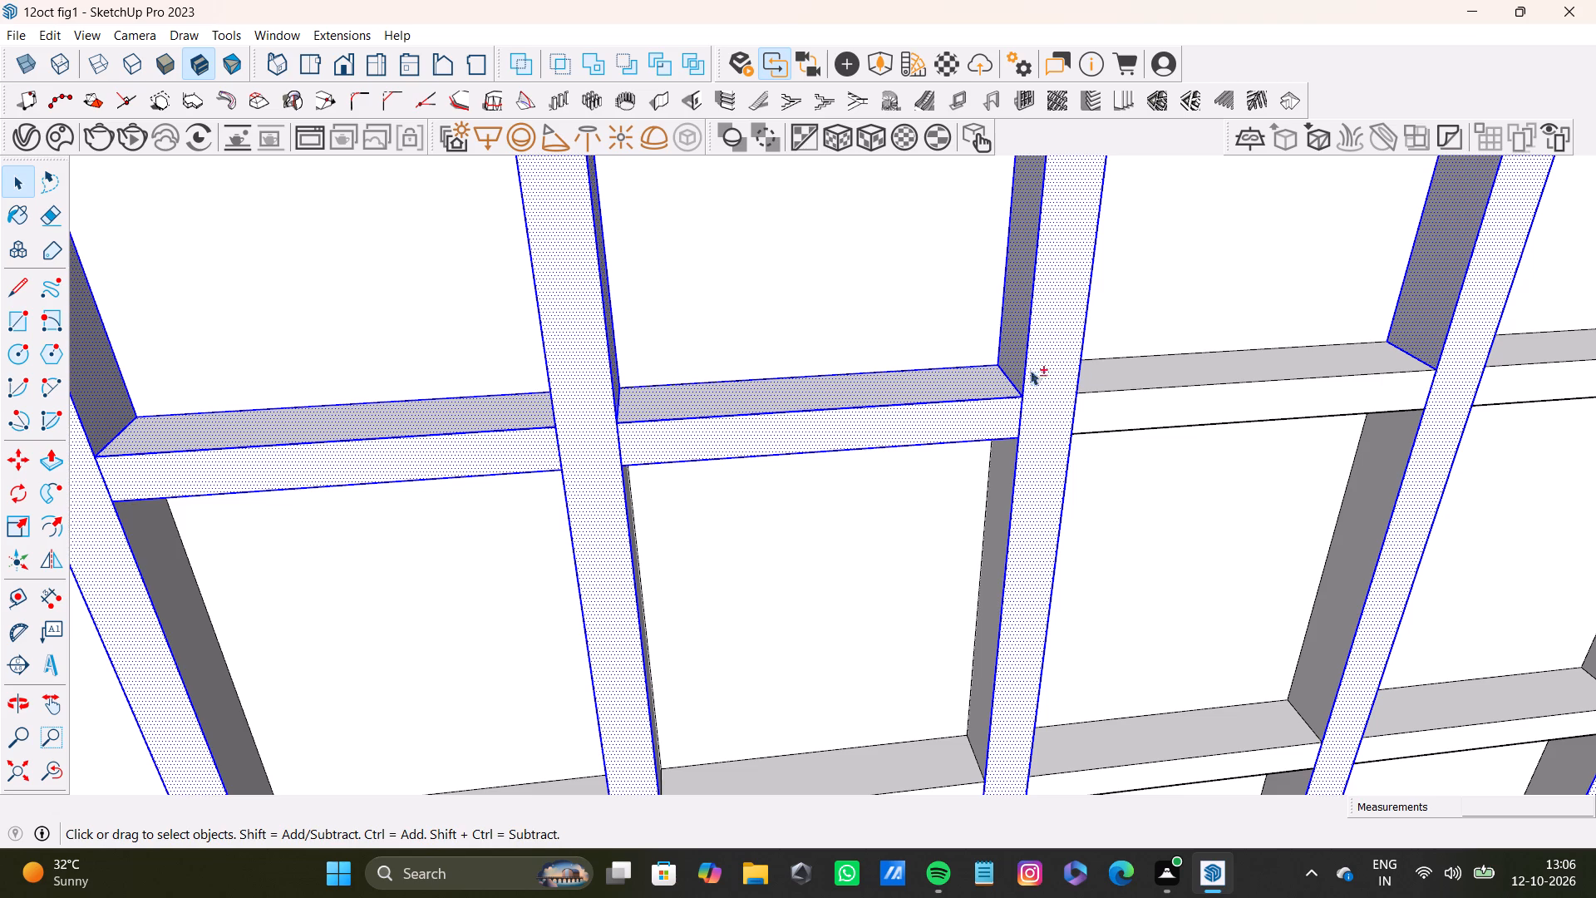
pyautogui.keyDown('shift'); pyautogui.doubleClick(1155, 382); pyautogui.keyUp('shift')
pyautogui.keyDown('shift'); pyautogui.doubleClick(1163, 402); pyautogui.keyUp('shift')
# Add the top and front faces of the uppermost horizontal slat in the fourth and fifth bays to the selection.
pyautogui.keyDown('shift'); pyautogui.moveTo(1308, 404); pyautogui.dragTo(755, 347, button='middle'); pyautogui.keyUp('shift')
pyautogui.keyDown('shift'); pyautogui.scroll(3, 875, 304); pyautogui.keyUp('shift')
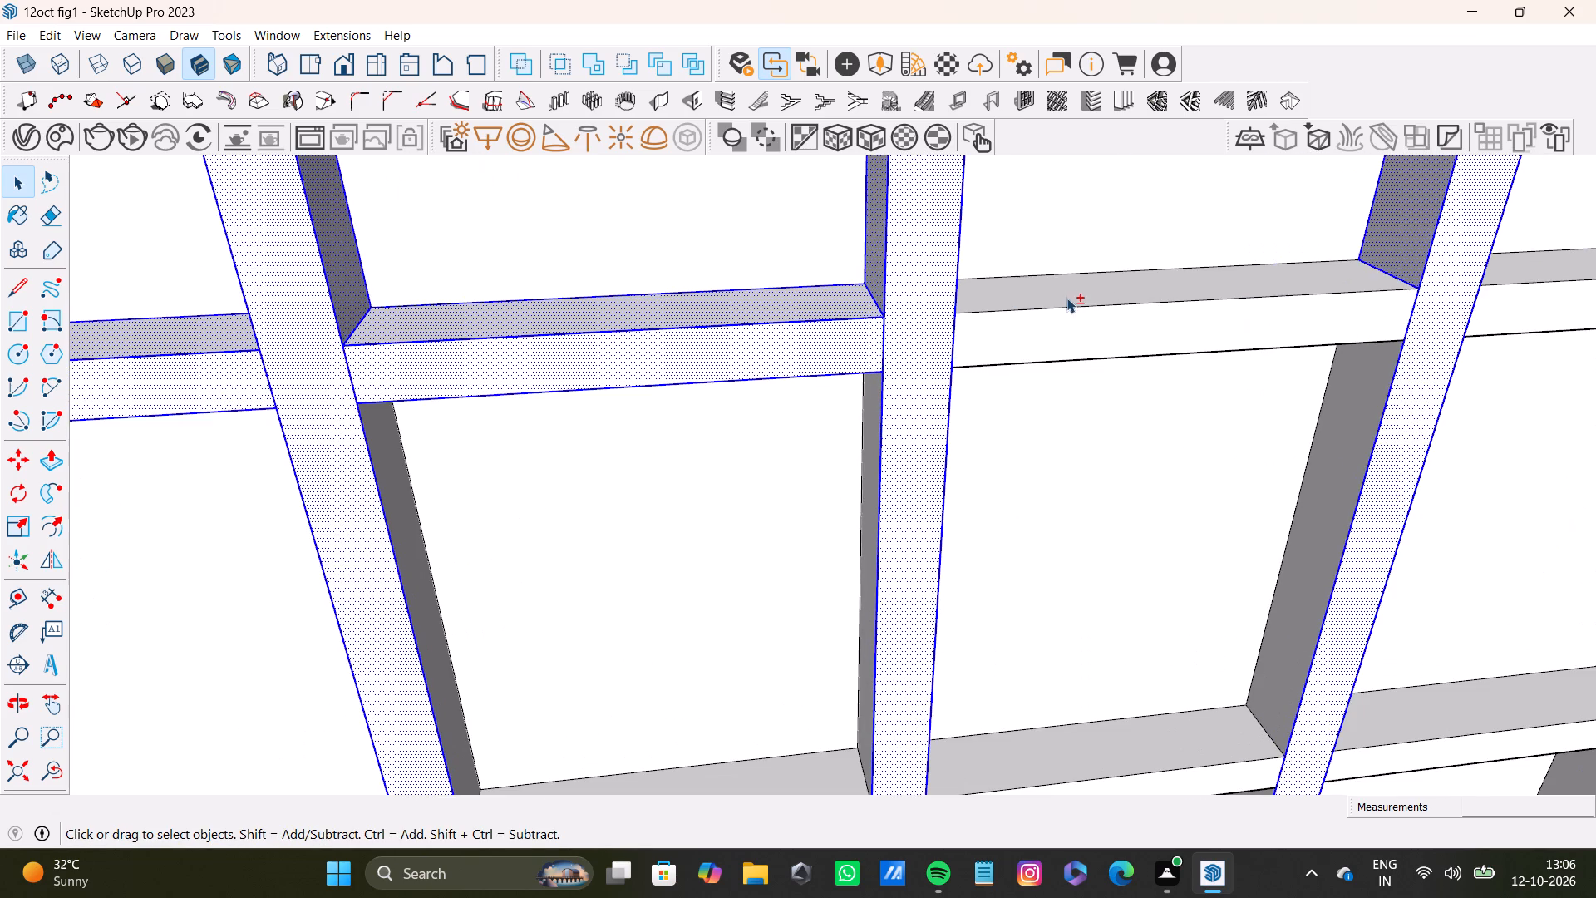
pyautogui.keyDown('shift'); pyautogui.doubleClick(1066, 295); pyautogui.keyUp('shift')
pyautogui.keyDown('shift'); pyautogui.doubleClick(1077, 334); pyautogui.keyUp('shift')
pyautogui.keyDown('shift'); pyautogui.moveTo(1158, 327); pyautogui.dragTo(493, 452, button='middle'); pyautogui.keyUp('shift')
pyautogui.keyDown('shift'); pyautogui.scroll(3, 742, 428); pyautogui.keyUp('shift')
pyautogui.keyDown('shift'); pyautogui.click(889, 373); pyautogui.keyUp('shift')
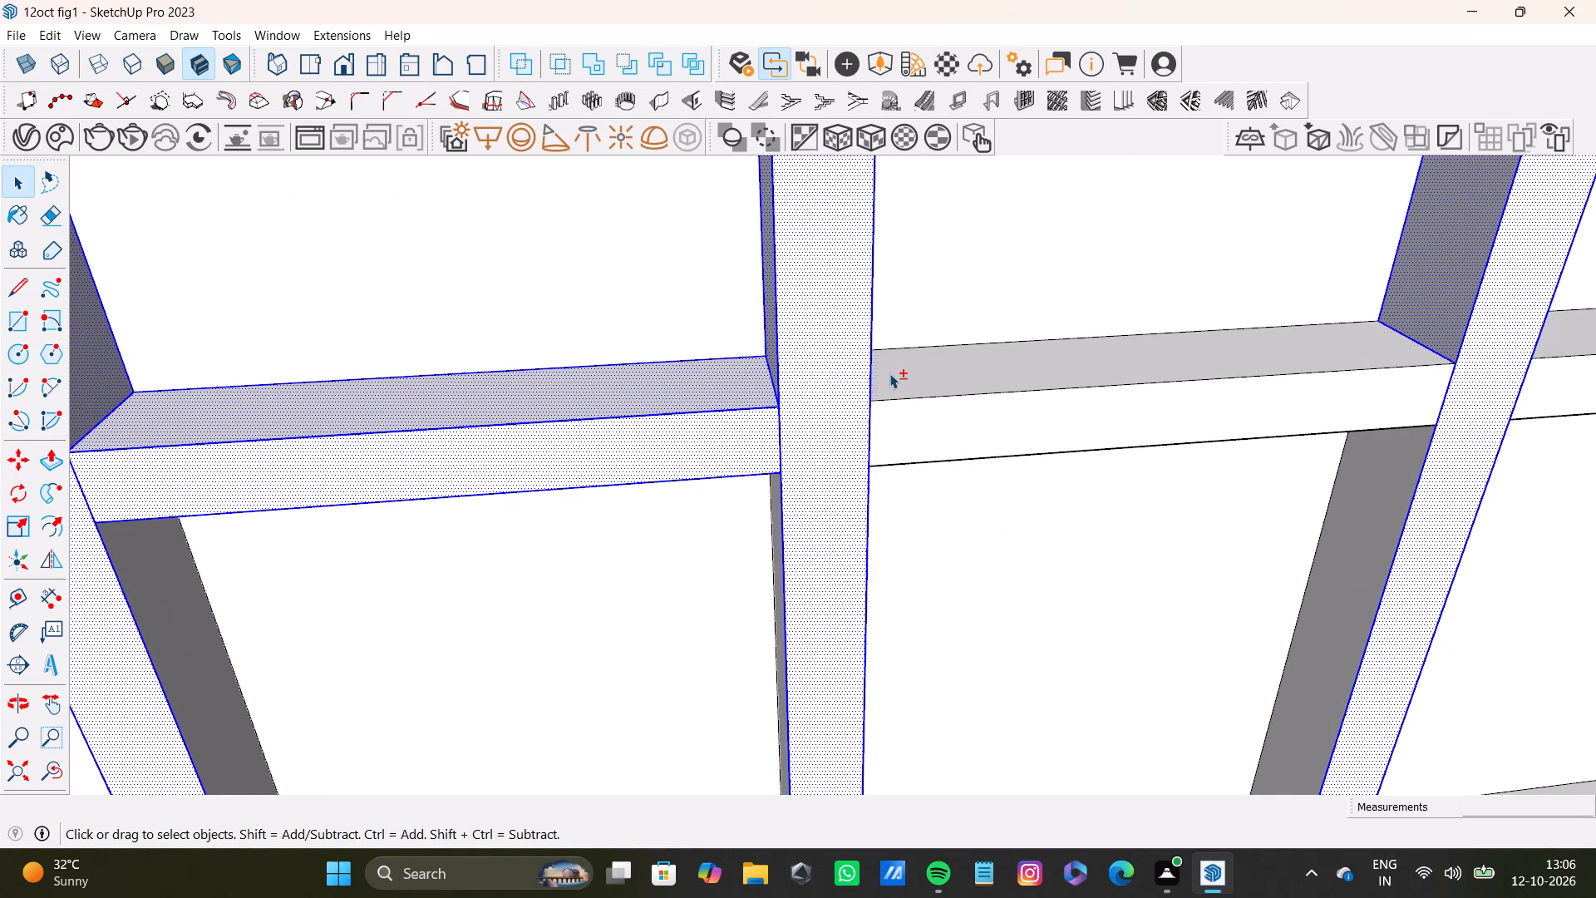
pyautogui.keyDown('shift'); pyautogui.moveTo(889, 373); pyautogui.dragTo(890, 365); pyautogui.keyUp('shift')
pyautogui.keyDown('shift'); pyautogui.doubleClick(902, 423); pyautogui.keyUp('shift')
# Add the top and front faces of the uppermost horizontal slat in the sixth and seventh bays to the selection.
pyautogui.keyDown('shift'); pyautogui.scroll(-4, 994, 452); pyautogui.keyUp('shift')
pyautogui.keyDown('shift'); pyautogui.moveTo(1387, 544); pyautogui.dragTo(855, 590, button='middle'); pyautogui.keyUp('shift')
pyautogui.keyDown('shift'); pyautogui.scroll(4, 924, 447); pyautogui.keyUp('shift')
pyautogui.keyDown('shift'); pyautogui.doubleClick(804, 393); pyautogui.keyUp('shift')
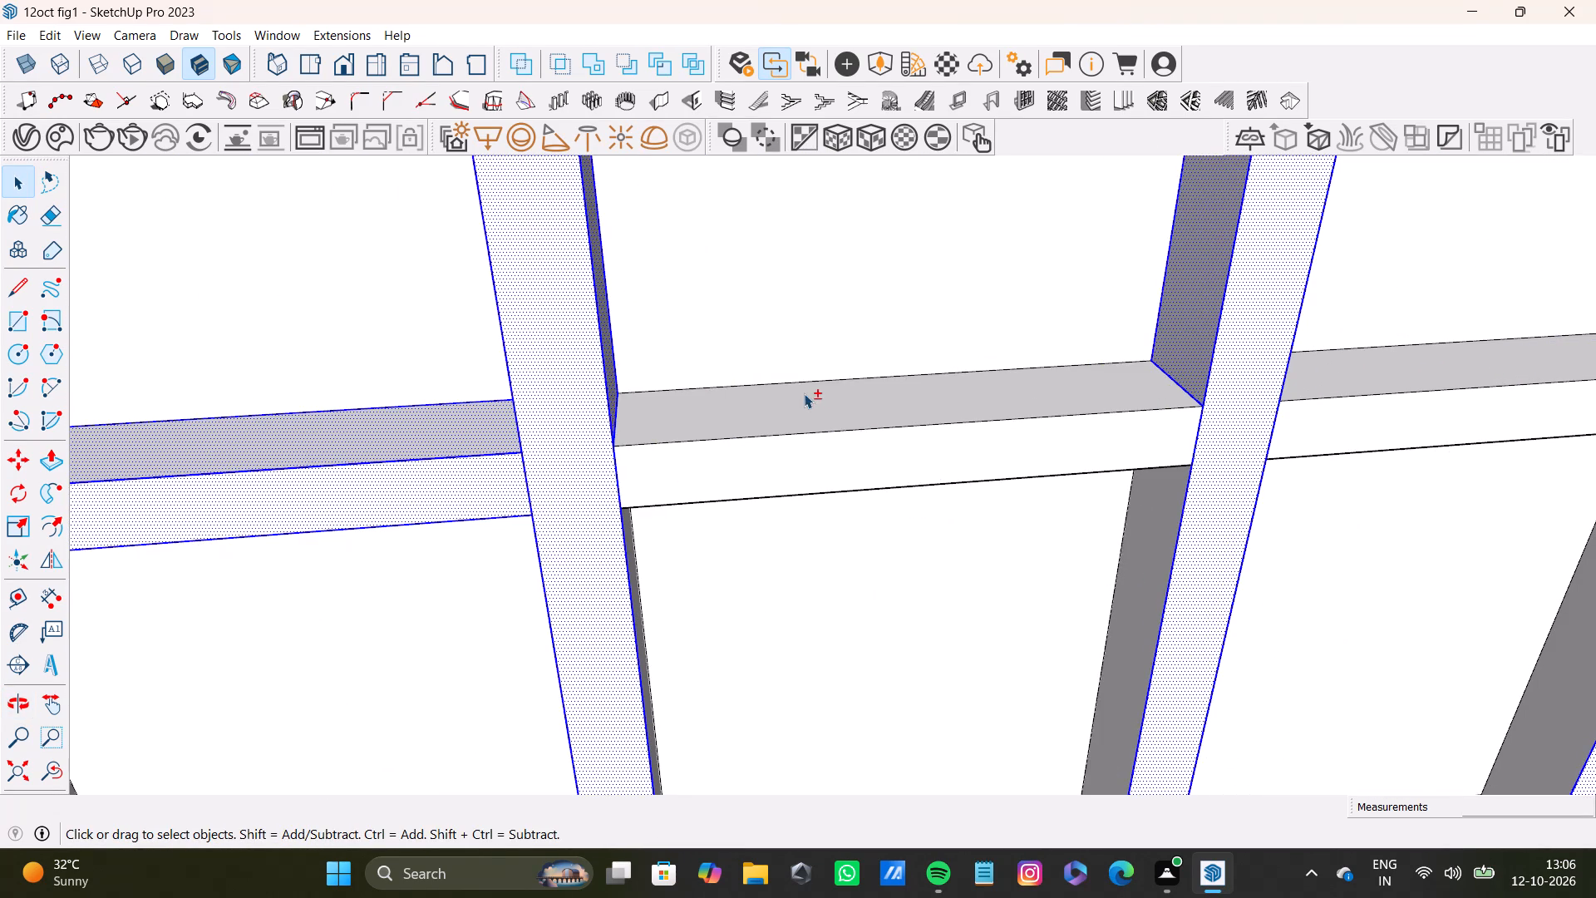
pyautogui.keyDown('shift'); pyautogui.doubleClick(823, 469); pyautogui.keyUp('shift')
pyautogui.keyDown('shift'); pyautogui.moveTo(1034, 470); pyautogui.dragTo(270, 519, button='middle'); pyautogui.keyUp('shift')
pyautogui.keyDown('shift'); pyautogui.doubleClick(598, 410); pyautogui.keyUp('shift')
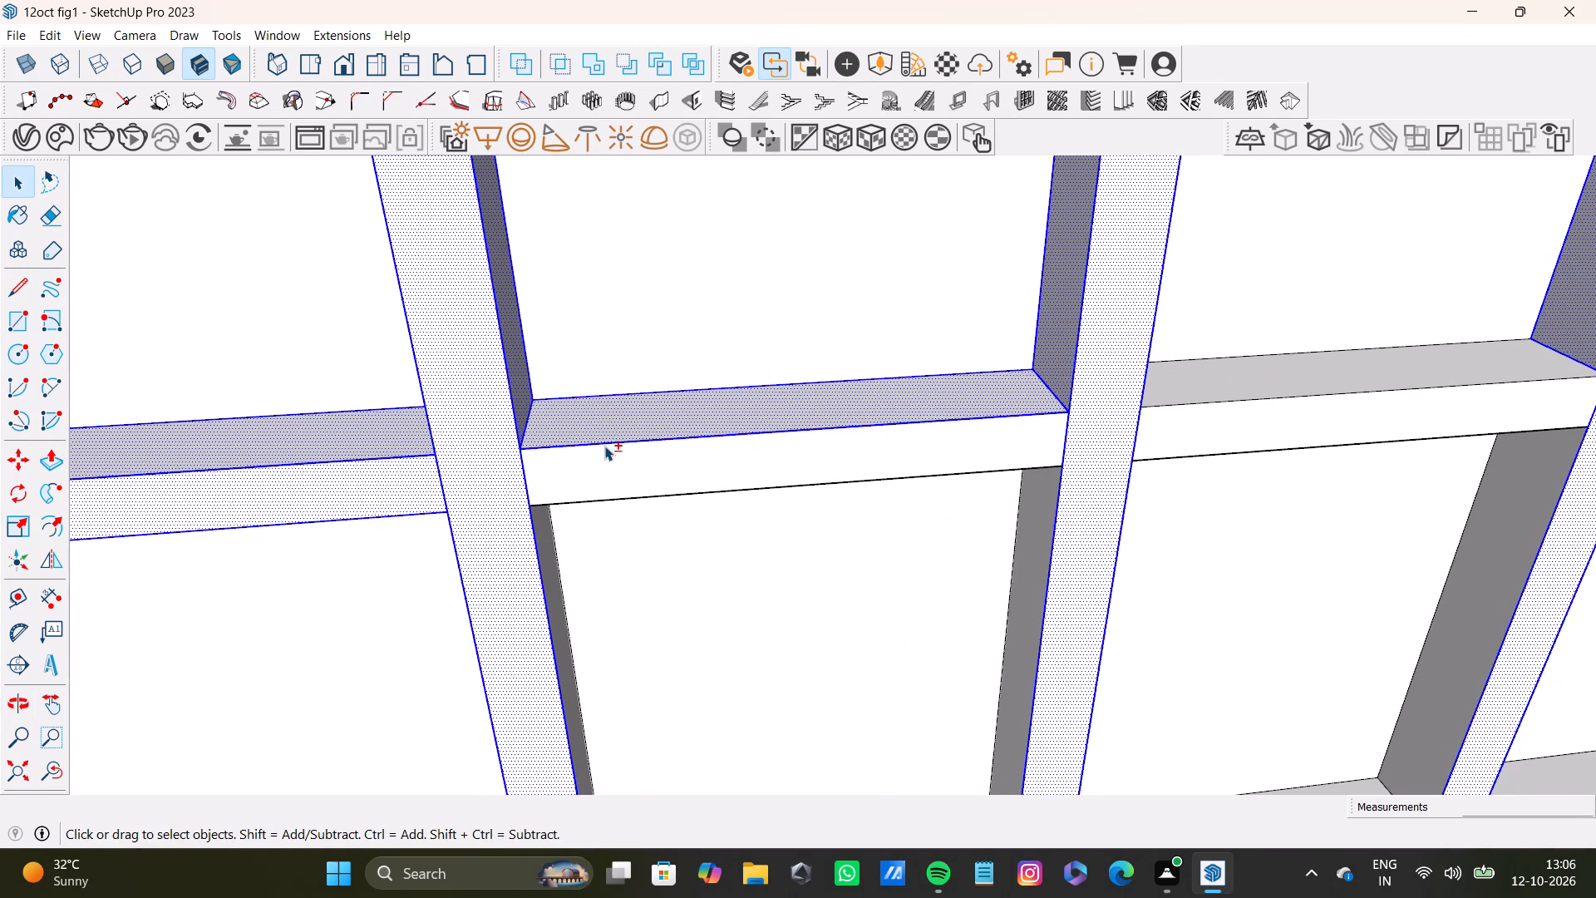
pyautogui.keyDown('shift'); pyautogui.doubleClick(604, 451); pyautogui.keyUp('shift')
# Add the top and front faces of the uppermost horizontal slat in the eighth and ninth bays to the selection.
pyautogui.keyDown('shift'); pyautogui.moveTo(1074, 477); pyautogui.dragTo(542, 585, button='middle'); pyautogui.keyUp('shift')
pyautogui.keyDown('shift'); pyautogui.doubleClick(720, 481); pyautogui.keyUp('shift')
pyautogui.keyDown('shift'); pyautogui.doubleClick(721, 524); pyautogui.keyUp('shift')
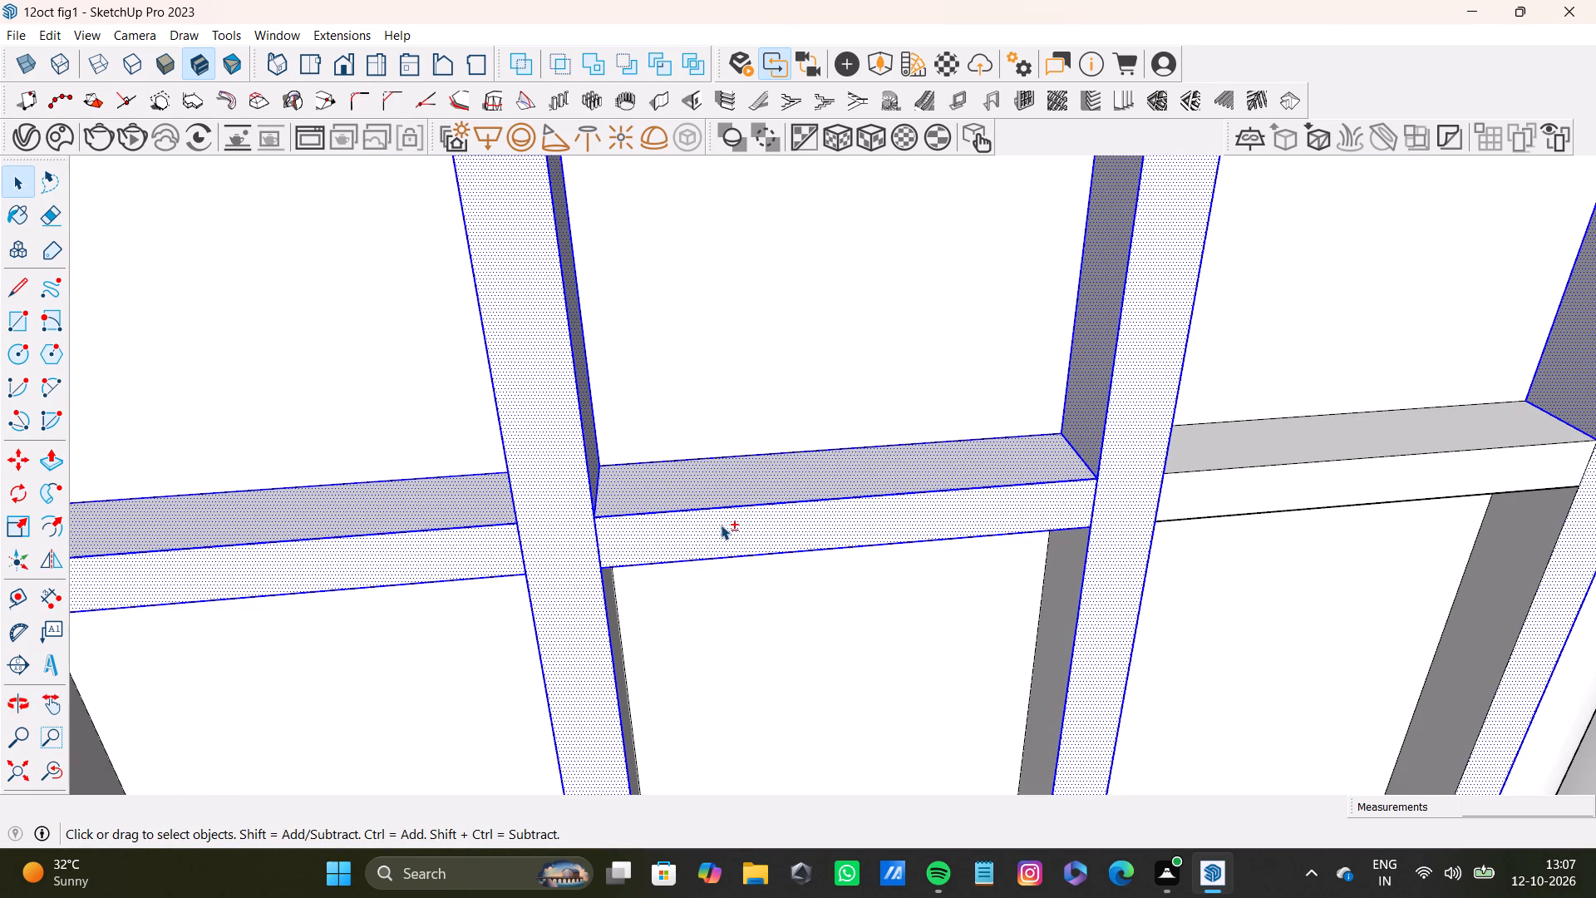
pyautogui.keyDown('shift'); pyautogui.scroll(-7, 766, 497); pyautogui.keyUp('shift')
pyautogui.keyDown('shift'); pyautogui.moveTo(983, 515); pyautogui.dragTo(630, 586, button='middle'); pyautogui.keyUp('shift')
pyautogui.keyDown('shift'); pyautogui.scroll(8, 654, 566); pyautogui.keyUp('shift')
pyautogui.keyDown('shift'); pyautogui.doubleClick(672, 518); pyautogui.keyUp('shift')
pyautogui.keyDown('shift'); pyautogui.doubleClick(675, 547); pyautogui.keyUp('shift')
pyautogui.keyDown('shift'); pyautogui.scroll(-2, 691, 565); pyautogui.keyUp('shift')
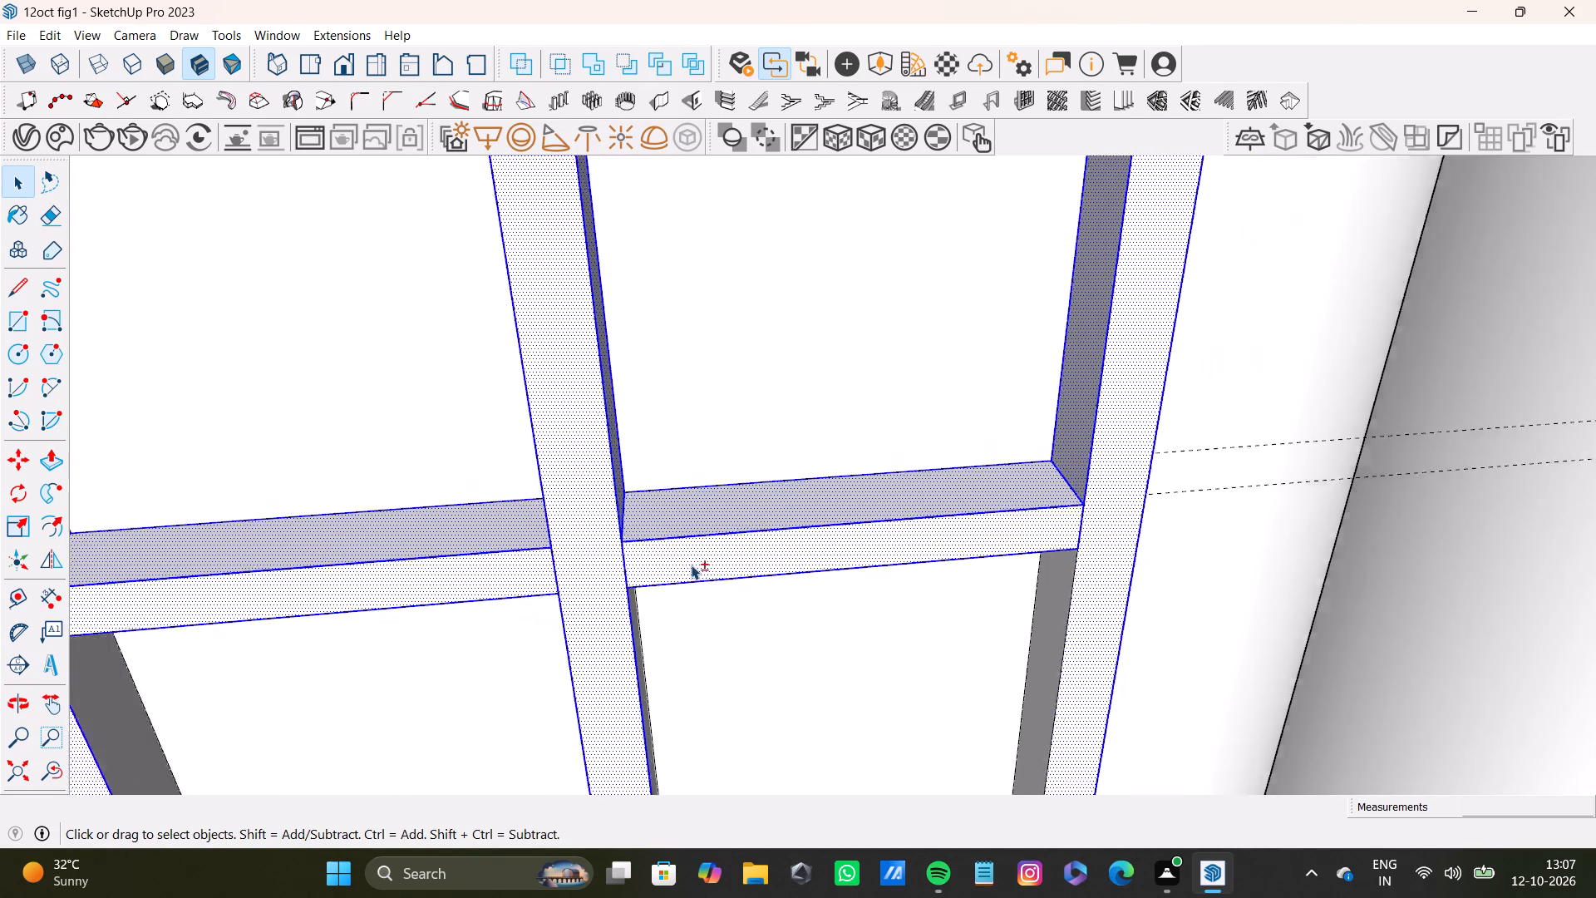
# Add the top and front faces of the second horizontal slat from the top in the first and second bays to the selection.
pyautogui.keyDown('shift'); pyautogui.scroll(-12, 691, 565); pyautogui.keyUp('shift')
pyautogui.keyDown('shift'); pyautogui.moveTo(485, 654); pyautogui.dragTo(674, 289, button='middle'); pyautogui.keyUp('shift')
pyautogui.keyDown('shift'); pyautogui.scroll(4, 221, 417); pyautogui.keyUp('shift')
pyautogui.keyDown('shift'); pyautogui.moveTo(201, 421); pyautogui.dragTo(664, 408, button='middle'); pyautogui.keyUp('shift')
pyautogui.keyDown('shift'); pyautogui.scroll(3, 387, 431); pyautogui.keyUp('shift')
pyautogui.keyDown('shift'); pyautogui.scroll(-8, 211, 450); pyautogui.keyUp('shift')
pyautogui.keyDown('shift'); pyautogui.moveTo(239, 476); pyautogui.dragTo(1007, 501, button='middle'); pyautogui.keyUp('shift')
pyautogui.keyDown('shift'); pyautogui.scroll(8, 737, 540); pyautogui.keyUp('shift')
pyautogui.keyDown('shift'); pyautogui.doubleClick(628, 433); pyautogui.keyUp('shift')
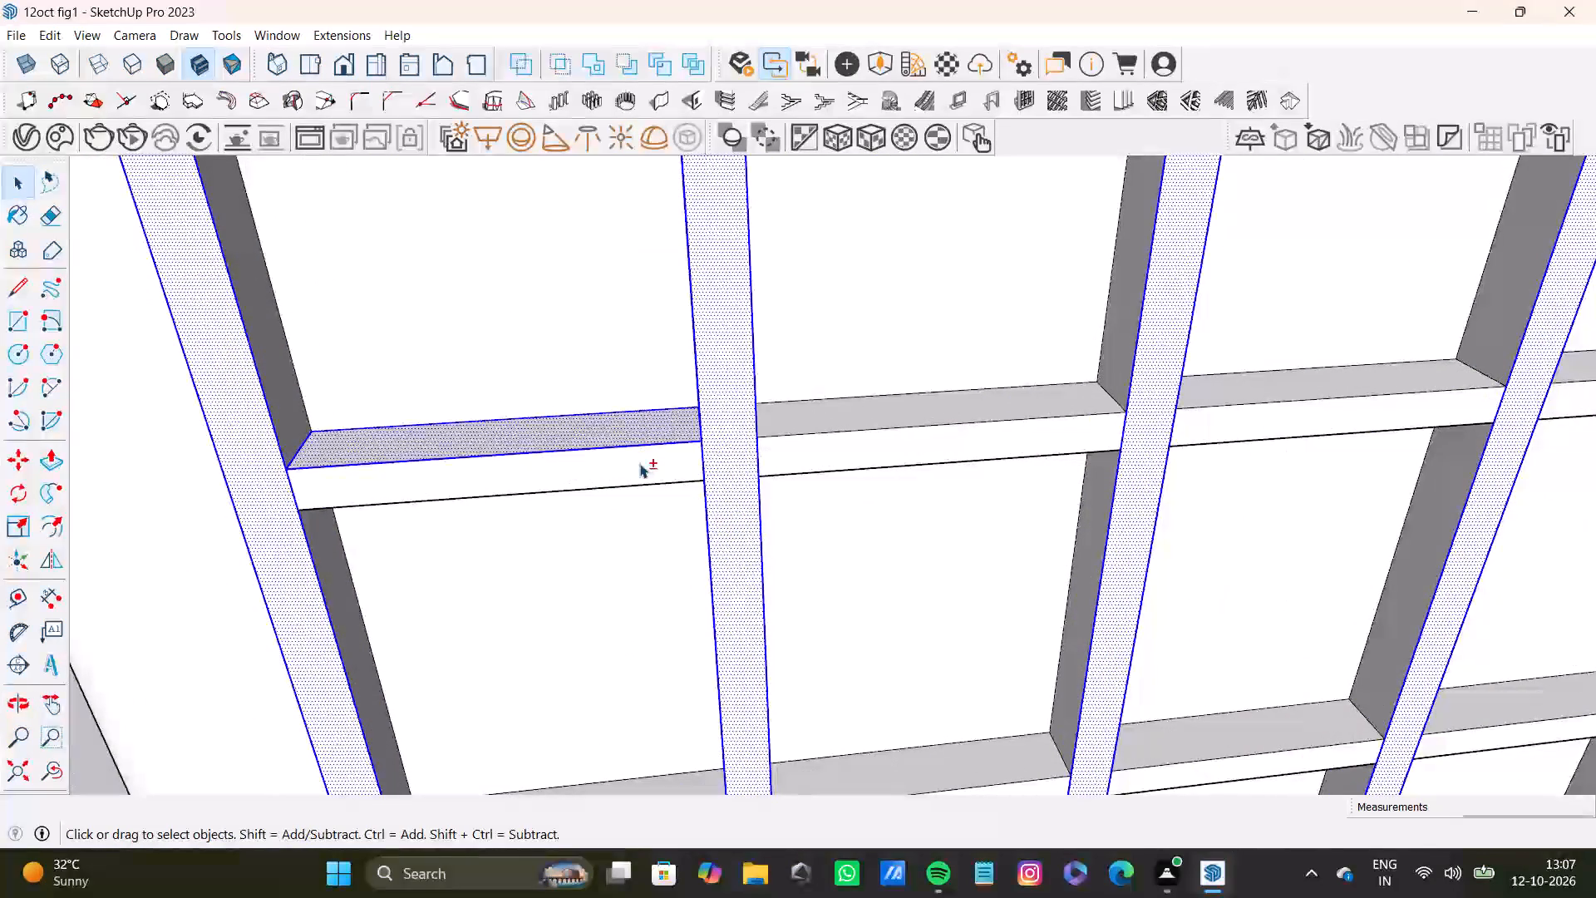
pyautogui.keyDown('shift'); pyautogui.doubleClick(639, 463); pyautogui.keyUp('shift')
pyautogui.keyDown('shift'); pyautogui.doubleClick(840, 409); pyautogui.keyUp('shift')
pyautogui.keyDown('shift'); pyautogui.doubleClick(845, 443); pyautogui.keyUp('shift')
# Add the top and front faces of the second horizontal slat in the third, fourth and fifth bays to the selection.
pyautogui.keyDown('shift'); pyautogui.moveTo(1117, 456); pyautogui.dragTo(637, 538, button='middle'); pyautogui.keyUp('shift')
pyautogui.keyDown('shift'); pyautogui.doubleClick(725, 481); pyautogui.keyUp('shift')
pyautogui.keyDown('shift'); pyautogui.doubleClick(731, 497); pyautogui.keyUp('shift')
pyautogui.keyDown('shift'); pyautogui.moveTo(1047, 498); pyautogui.dragTo(777, 571, button='middle'); pyautogui.keyUp('shift')
pyautogui.keyDown('shift'); pyautogui.doubleClick(899, 509); pyautogui.keyUp('shift')
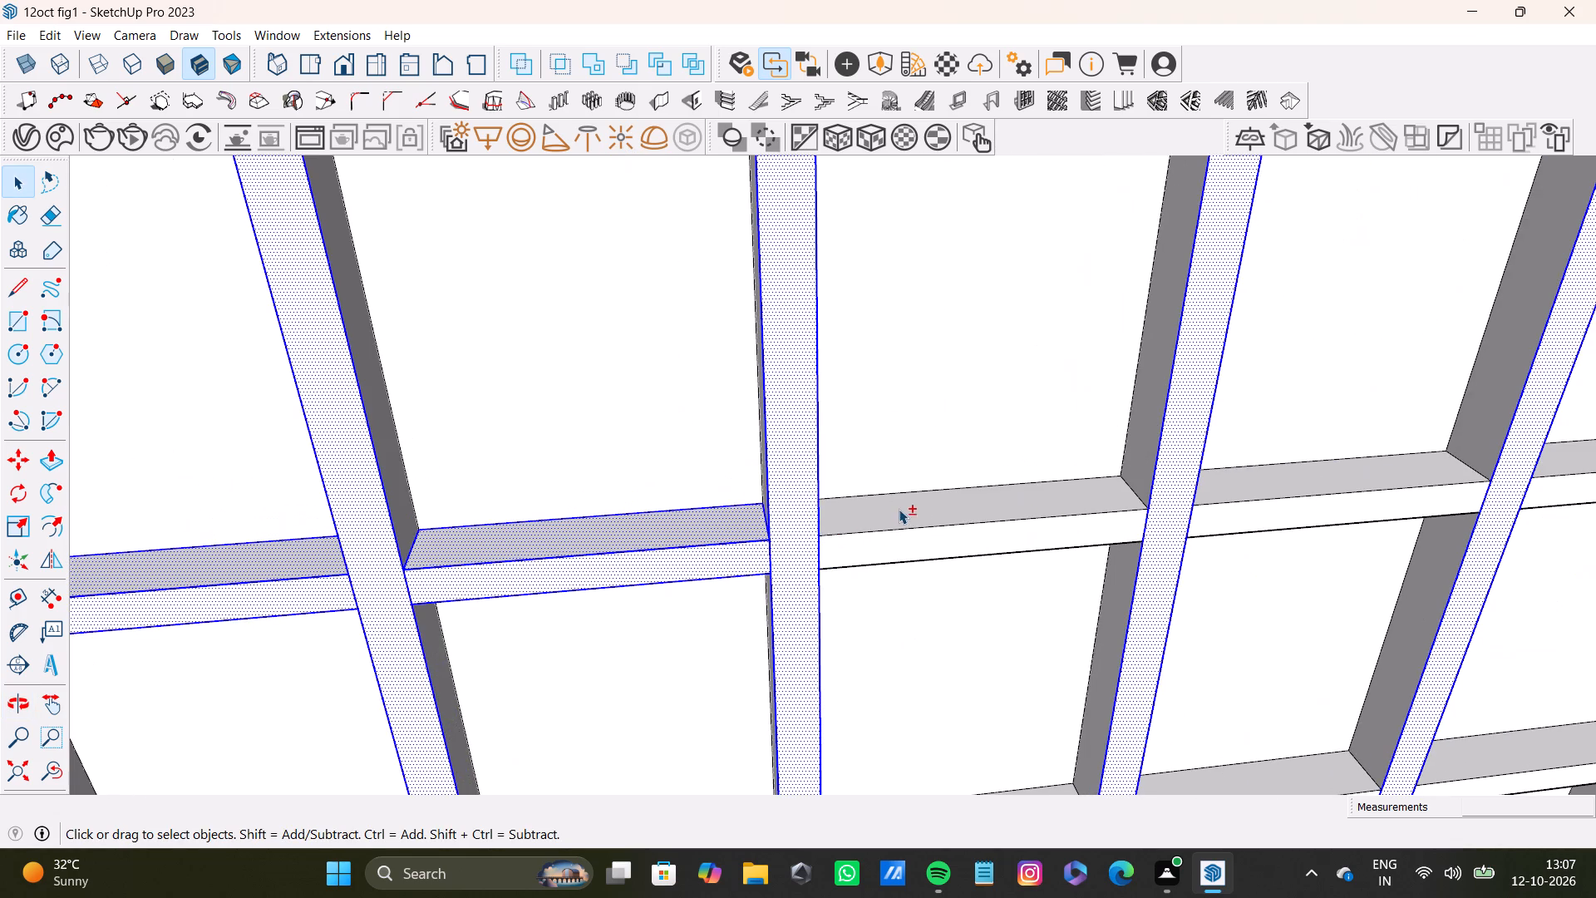
pyautogui.keyDown('shift'); pyautogui.doubleClick(896, 543); pyautogui.keyUp('shift')
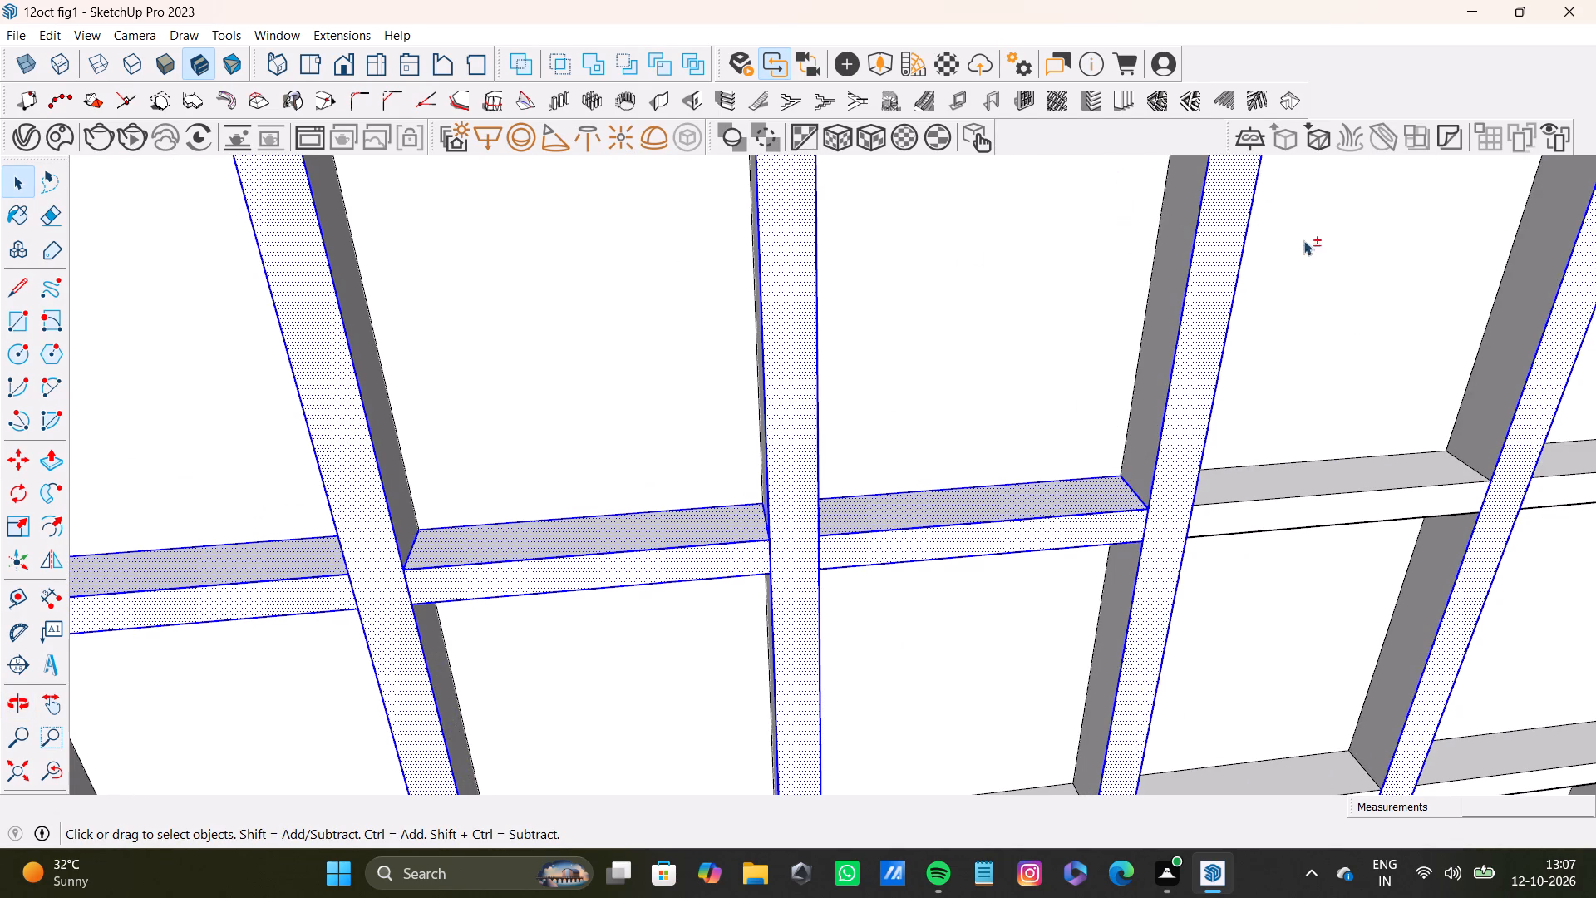
pyautogui.keyDown('shift'); pyautogui.doubleClick(1265, 490); pyautogui.keyUp('shift')
pyautogui.keyDown('shift'); pyautogui.doubleClick(1269, 514); pyautogui.keyUp('shift')
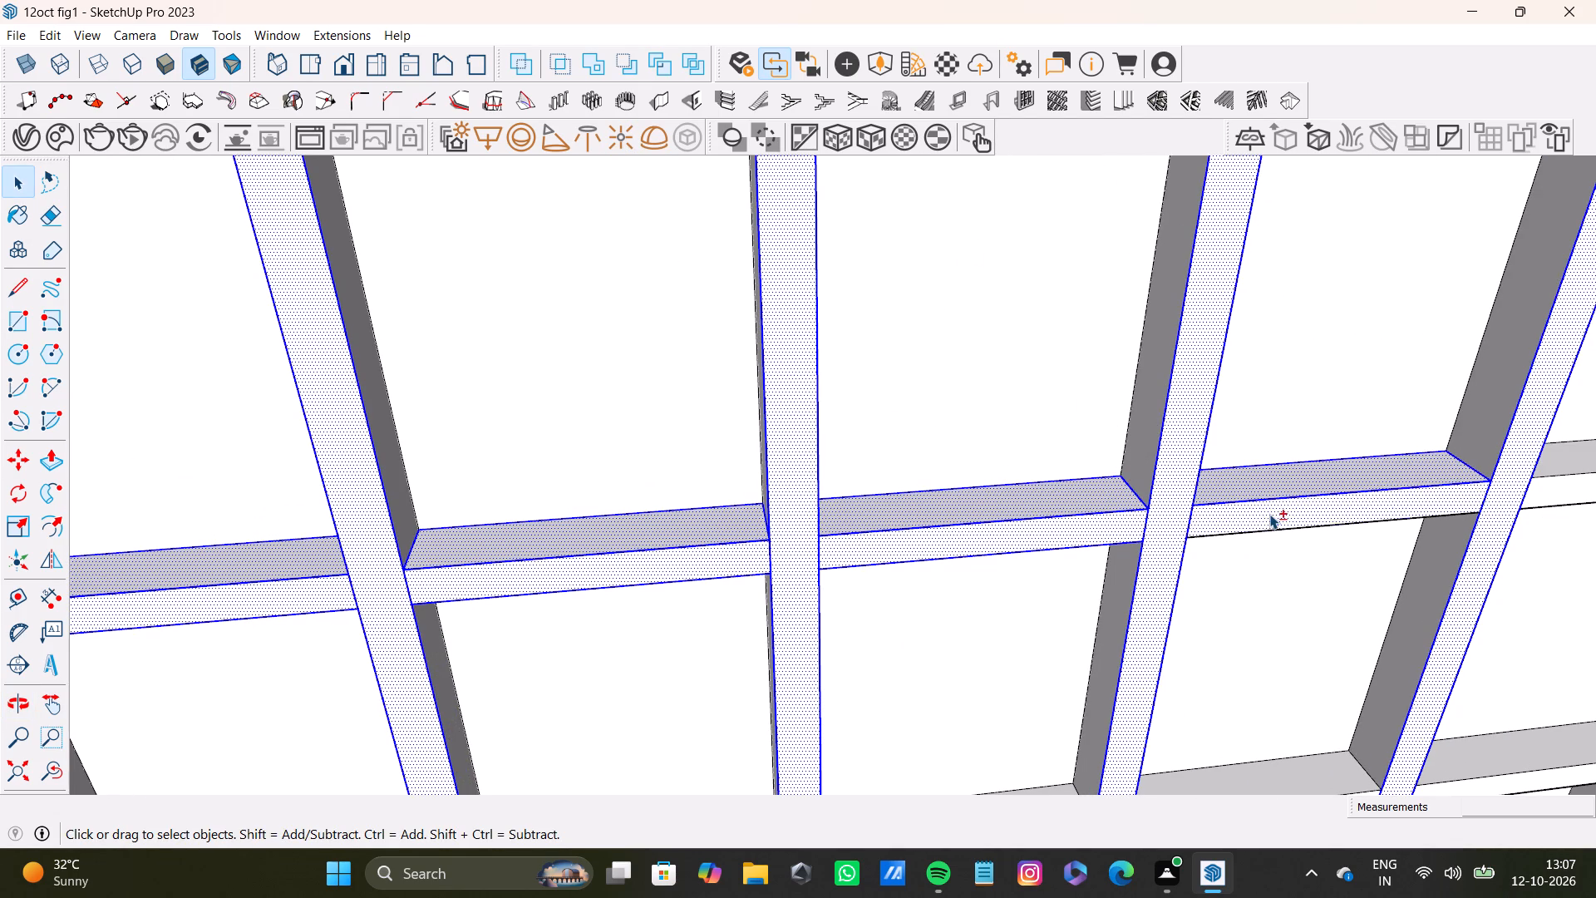
# Add the top and front faces of the second horizontal slat in the sixth and seventh bays to the selection.
pyautogui.keyDown('shift'); pyautogui.moveTo(1353, 517); pyautogui.dragTo(717, 496, button='middle'); pyautogui.keyUp('shift')
pyautogui.keyDown('shift'); pyautogui.doubleClick(1040, 439); pyautogui.keyUp('shift')
pyautogui.keyDown('shift'); pyautogui.click(1040, 455); pyautogui.keyUp('shift')
pyautogui.keyDown('shift'); pyautogui.moveTo(1040, 455); pyautogui.dragTo(1052, 454); pyautogui.keyUp('shift')
pyautogui.keyDown('shift'); pyautogui.doubleClick(1295, 413); pyautogui.keyUp('shift')
pyautogui.keyDown('shift'); pyautogui.doubleClick(1297, 445); pyautogui.keyUp('shift')
# Add the top and front faces of the second horizontal slat in the eighth and ninth bays to the selection.
pyautogui.keyDown('shift'); pyautogui.moveTo(1560, 456); pyautogui.dragTo(968, 531, button='middle'); pyautogui.keyUp('shift')
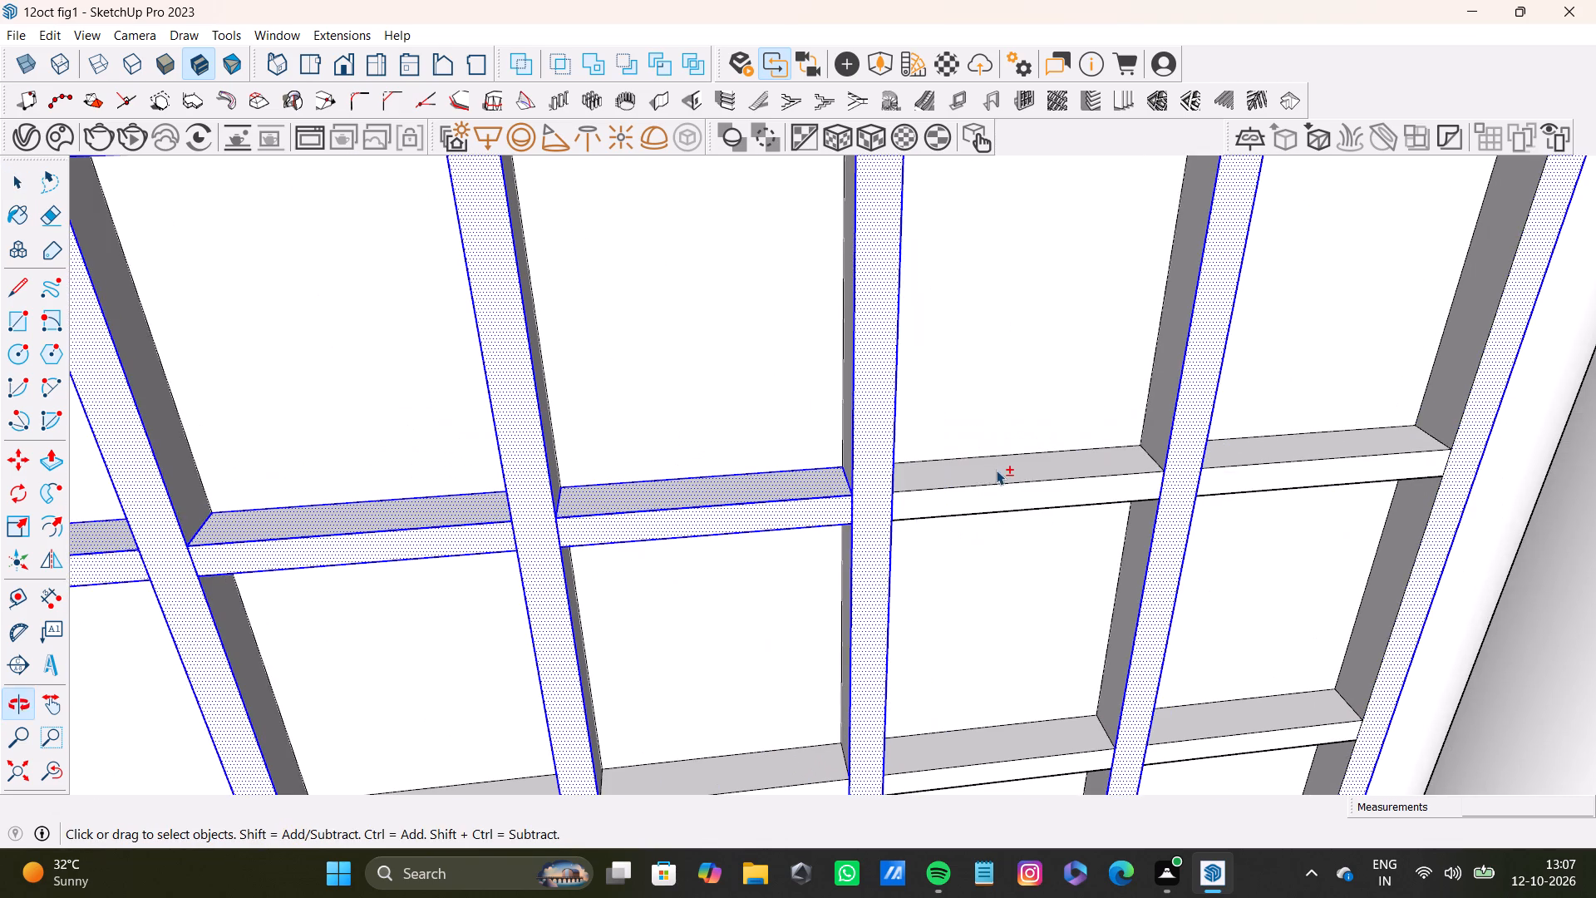
pyautogui.keyDown('shift'); pyautogui.doubleClick(996, 467); pyautogui.keyUp('shift')
pyautogui.keyDown('shift'); pyautogui.click(1003, 506); pyautogui.keyUp('shift')
pyautogui.keyDown('shift'); pyautogui.click(1008, 505); pyautogui.keyUp('shift')
pyautogui.keyDown('shift'); pyautogui.doubleClick(1244, 451); pyautogui.keyUp('shift')
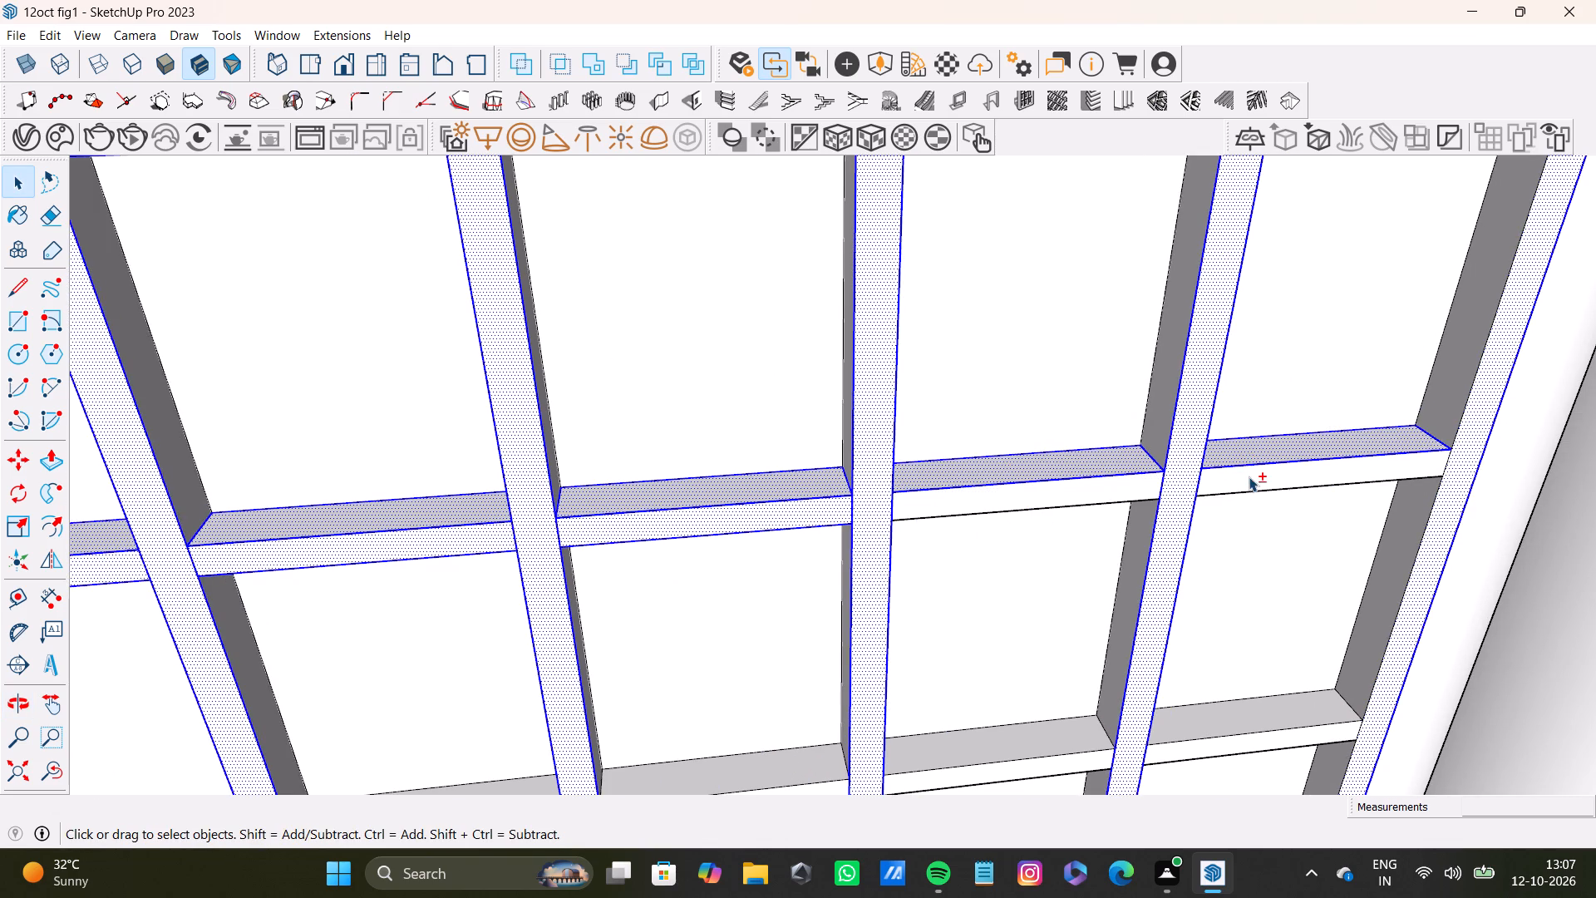
pyautogui.keyDown('shift'); pyautogui.doubleClick(1249, 476); pyautogui.keyUp('shift')
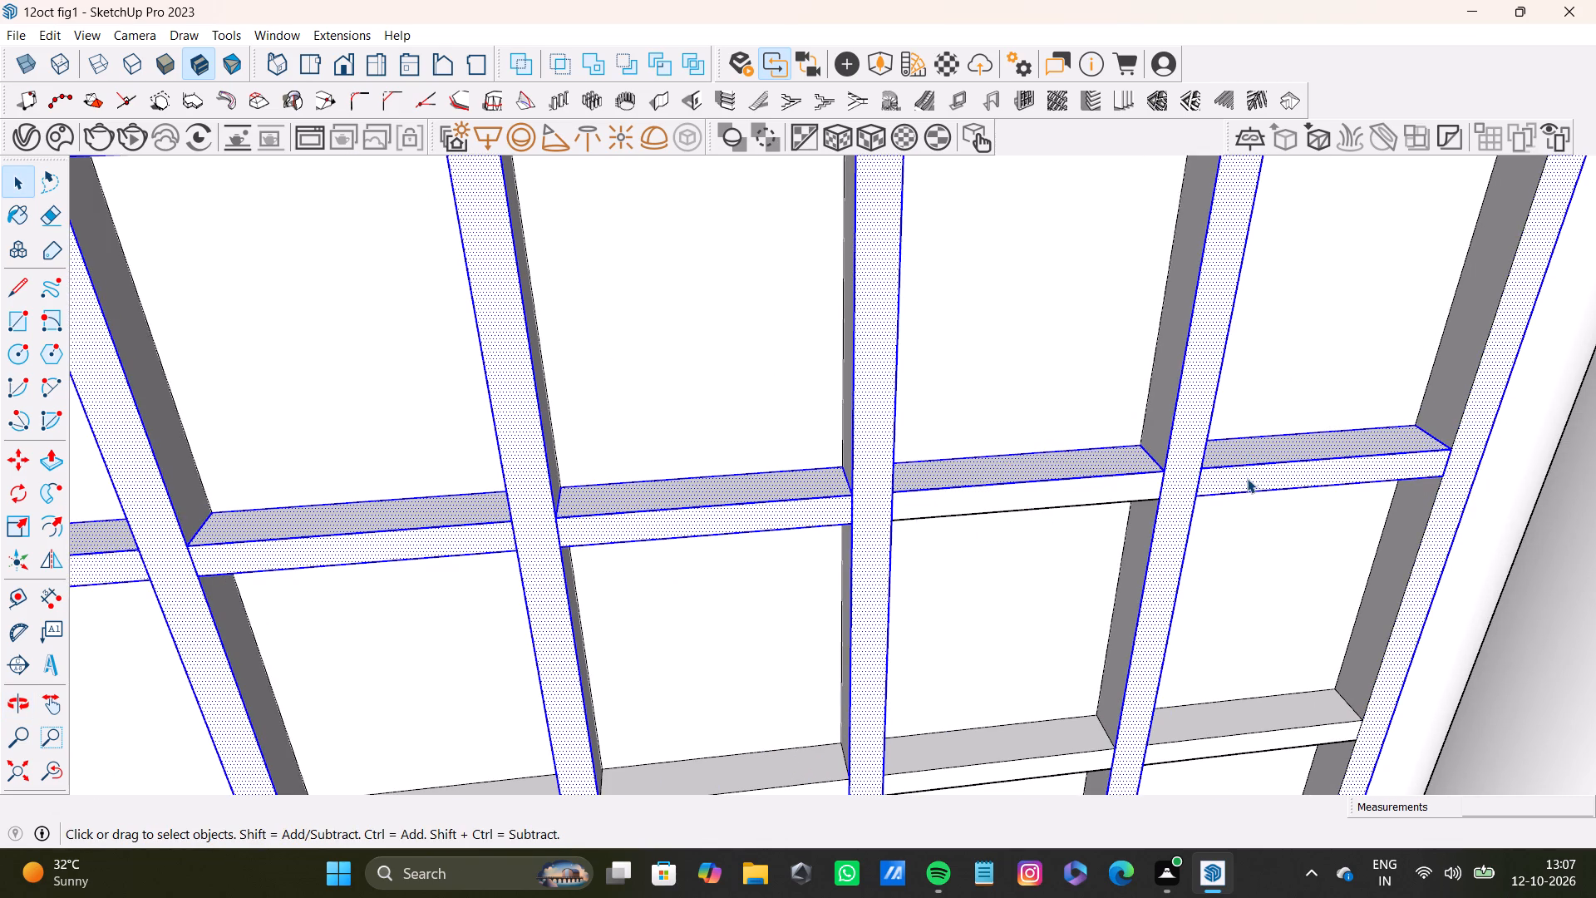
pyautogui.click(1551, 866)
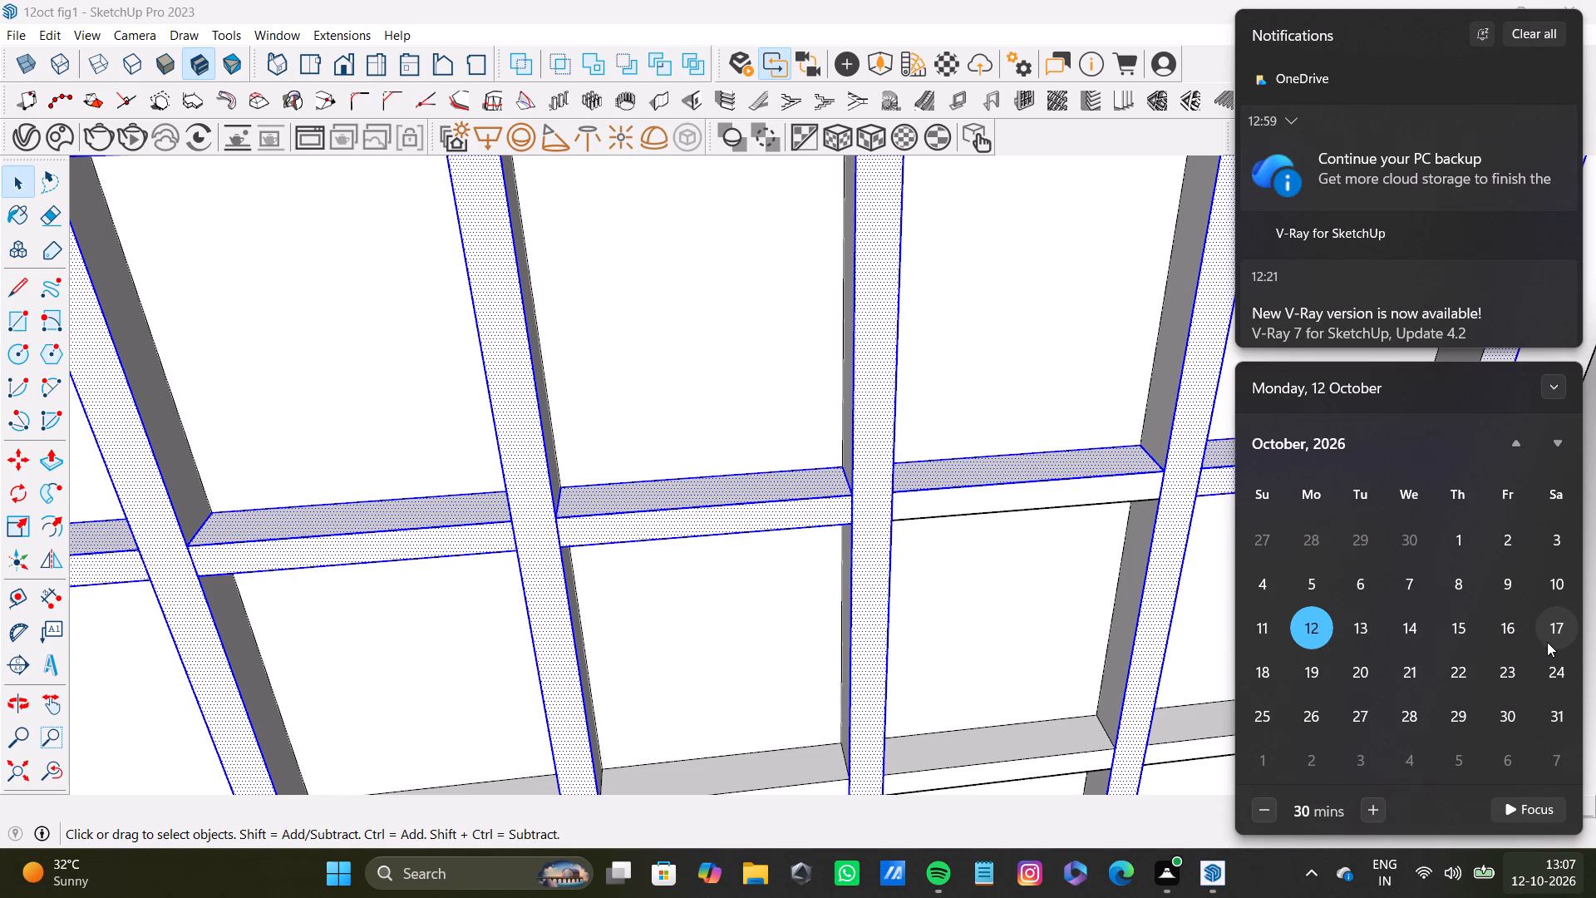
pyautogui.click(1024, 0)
# Add the top and front faces of the third horizontal slat from the top in the first and second bays to the selection.
pyautogui.scroll(-15, 1255, 484)
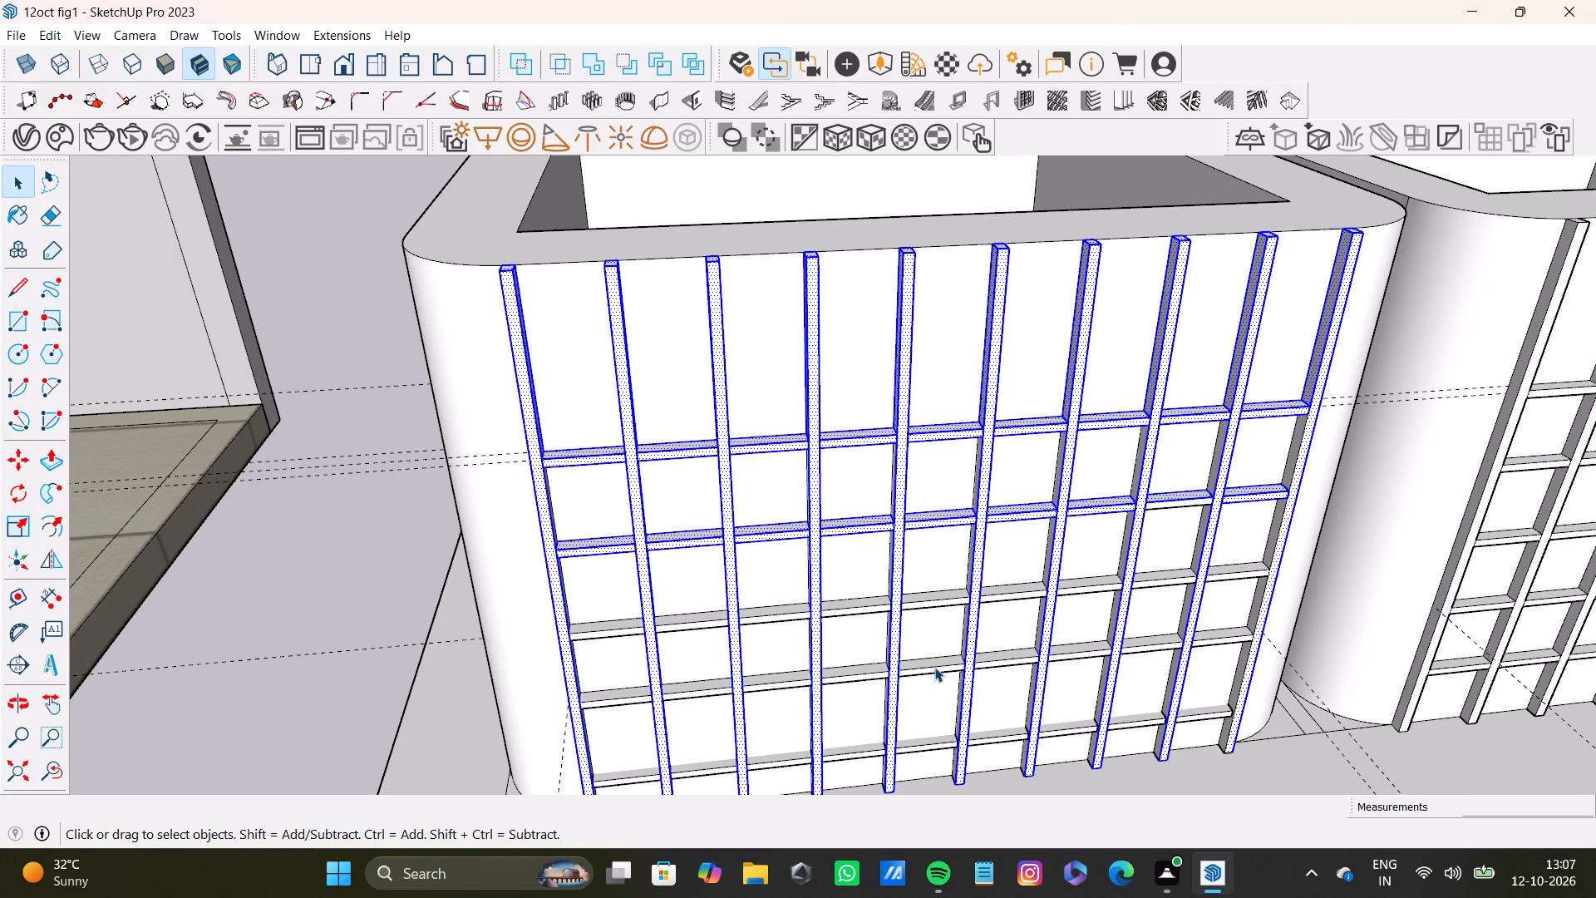
pyautogui.moveTo(934, 667); pyautogui.dragTo(889, 654, button='middle')
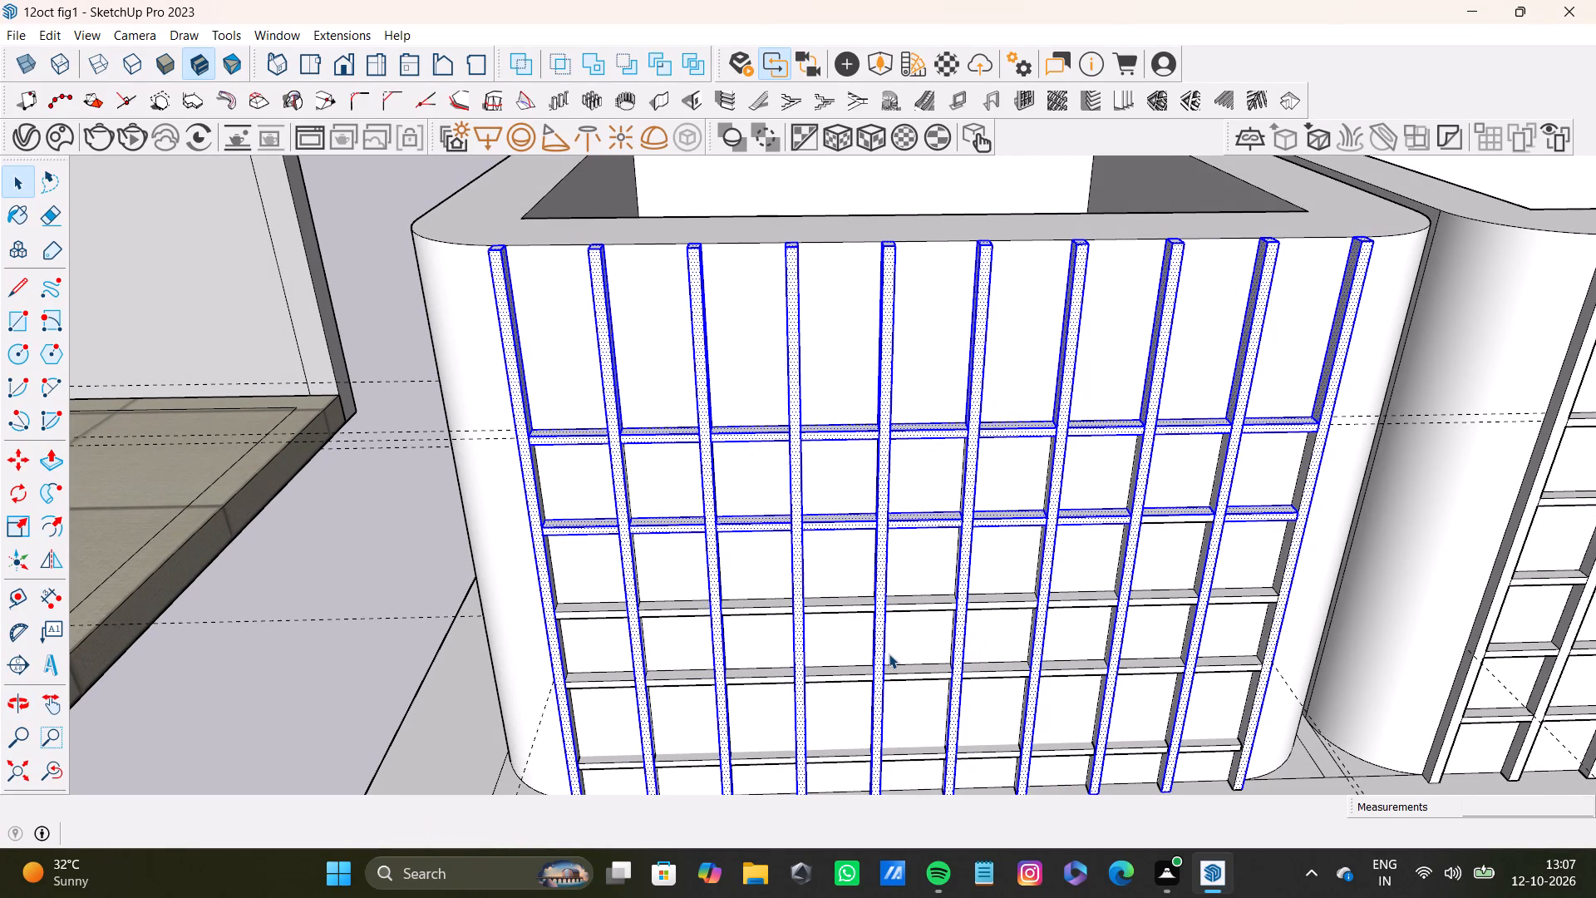
pyautogui.scroll(6, 630, 604)
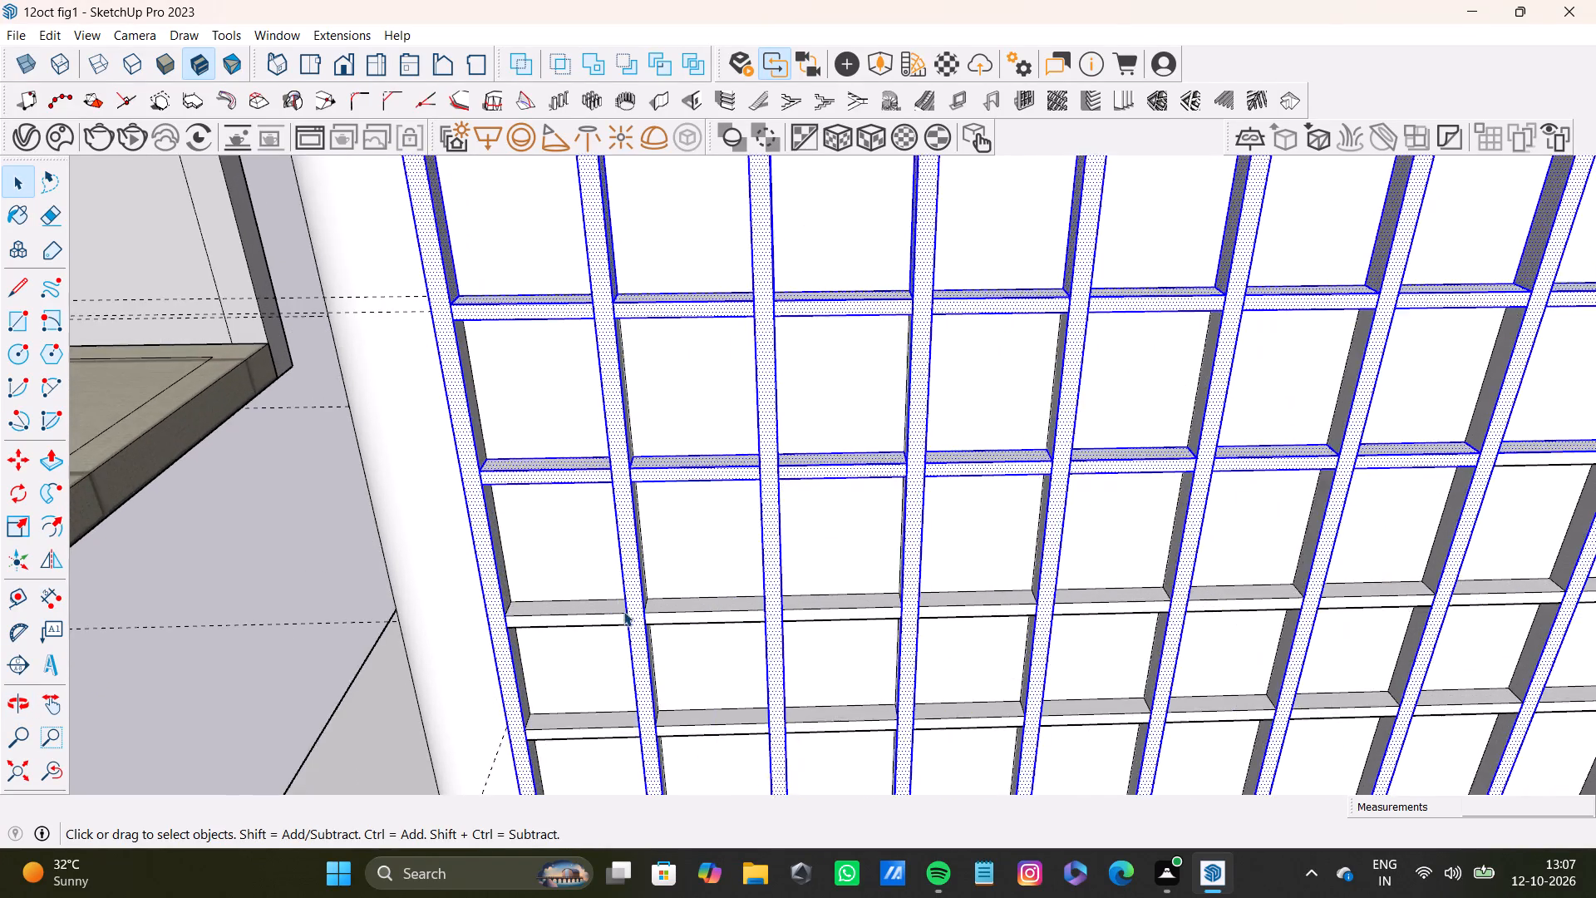
pyautogui.scroll(13, 623, 611)
pyautogui.keyDown('shift'); pyautogui.doubleClick(608, 605); pyautogui.keyUp('shift')
pyautogui.keyDown('shift'); pyautogui.doubleClick(613, 637); pyautogui.keyUp('shift')
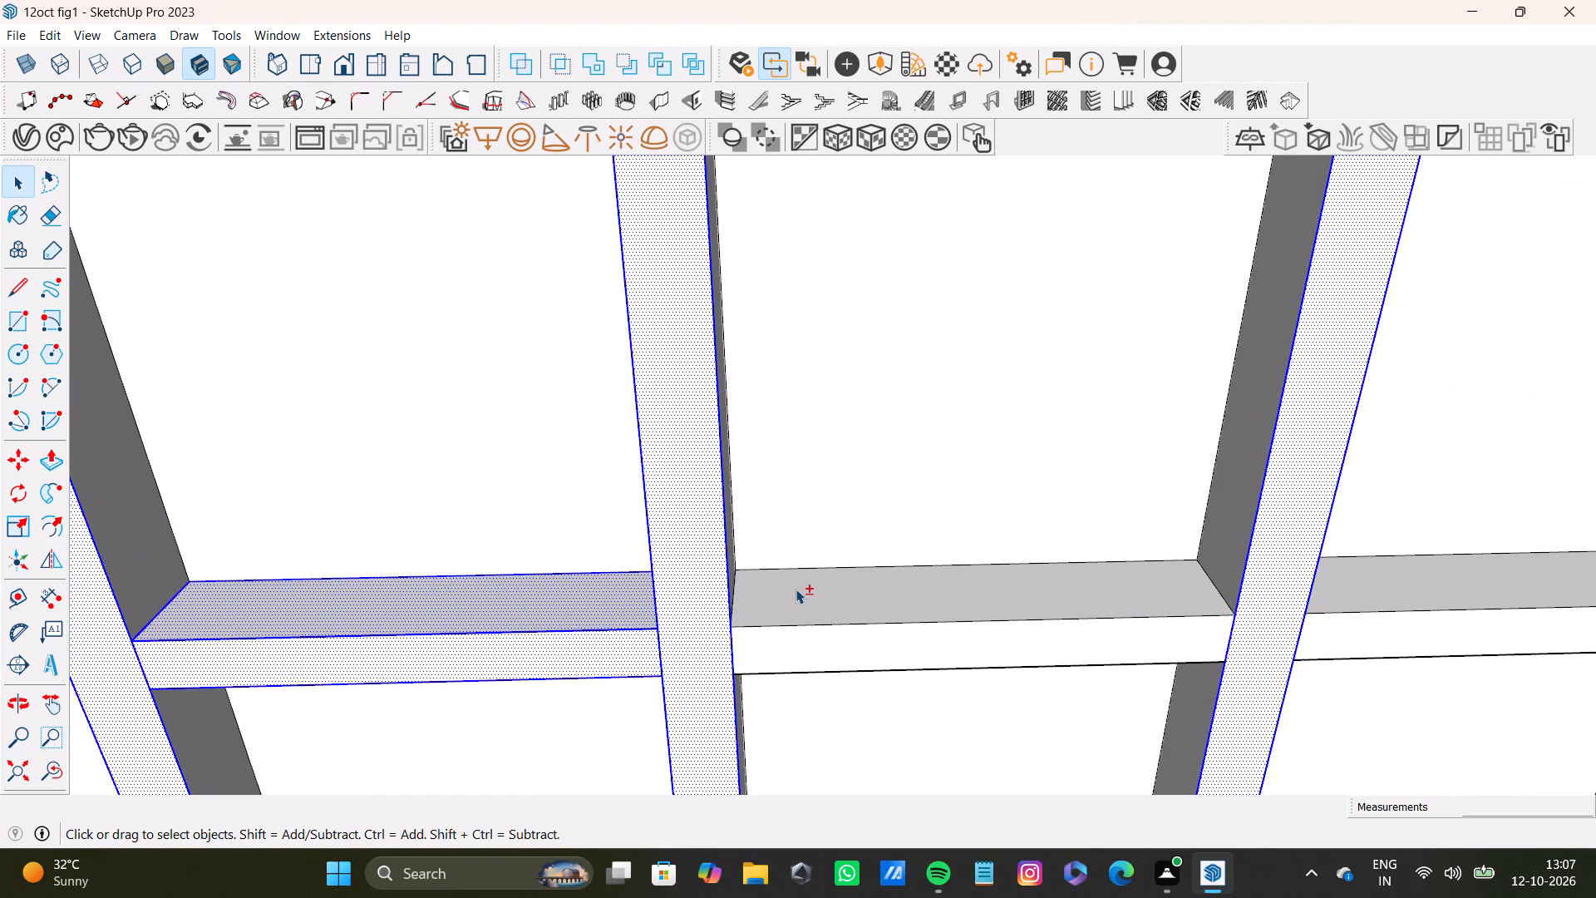
pyautogui.keyDown('shift'); pyautogui.doubleClick(796, 589); pyautogui.keyUp('shift')
pyautogui.keyDown('shift'); pyautogui.doubleClick(800, 644); pyautogui.keyUp('shift')
# Add the top and front faces of the third horizontal slat in the third, fourth and fifth bays to the selection.
pyautogui.keyDown('shift'); pyautogui.moveTo(1199, 654); pyautogui.dragTo(606, 613, button='middle'); pyautogui.keyUp('shift')
pyautogui.keyDown('shift'); pyautogui.scroll(4, 869, 582); pyautogui.keyUp('shift')
pyautogui.keyDown('shift'); pyautogui.doubleClick(869, 556); pyautogui.keyUp('shift')
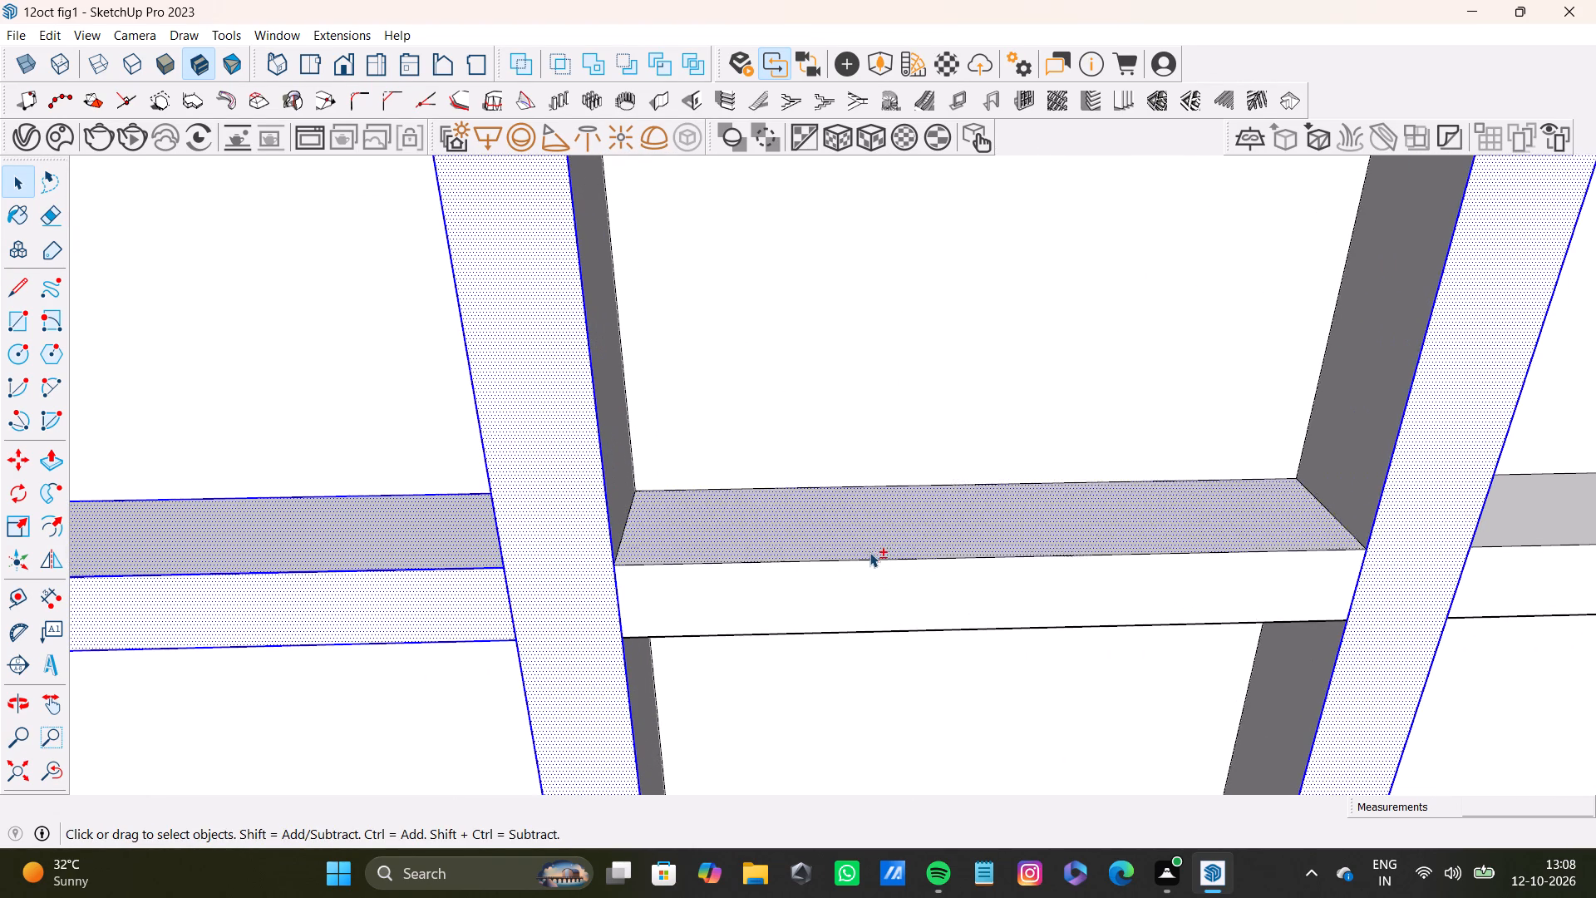
pyautogui.keyDown('shift'); pyautogui.doubleClick(879, 590); pyautogui.keyUp('shift')
pyautogui.keyDown('shift'); pyautogui.doubleClick(894, 533); pyautogui.keyUp('shift')
pyautogui.keyDown('shift'); pyautogui.moveTo(1300, 604); pyautogui.dragTo(776, 559, button='middle'); pyautogui.keyUp('shift')
pyautogui.keyDown('shift'); pyautogui.doubleClick(1062, 469); pyautogui.keyUp('shift')
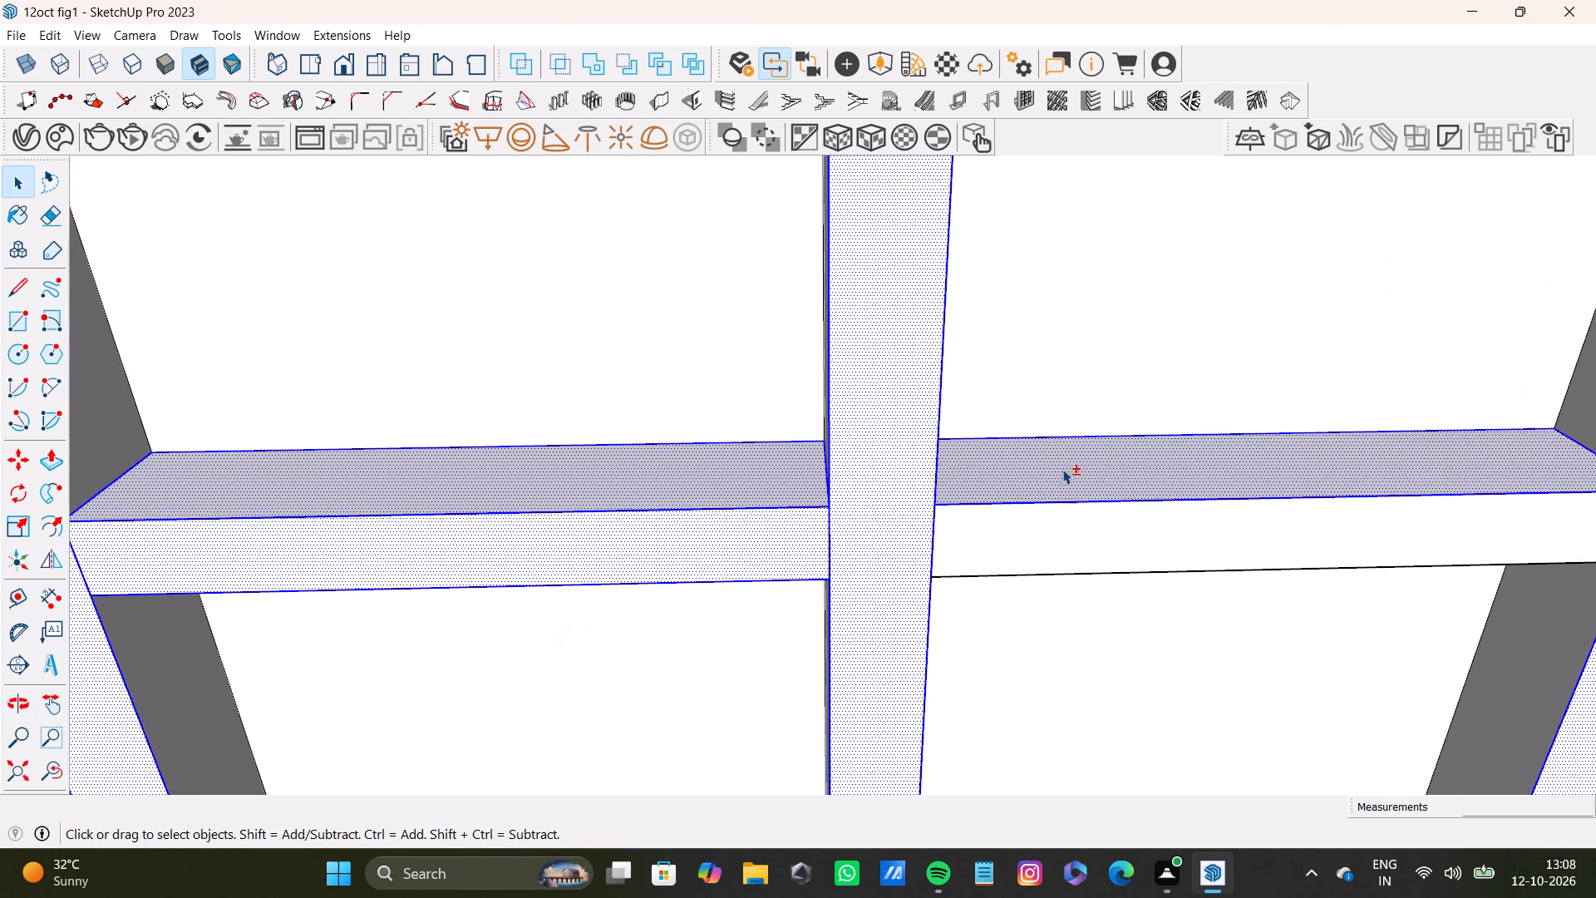
pyautogui.keyDown('shift'); pyautogui.doubleClick(1066, 535); pyautogui.keyUp('shift')
pyautogui.keyDown('shift'); pyautogui.moveTo(1396, 523); pyautogui.dragTo(789, 556, button='middle'); pyautogui.keyUp('shift')
pyautogui.keyDown('shift'); pyautogui.doubleClick(1195, 491); pyautogui.keyUp('shift')
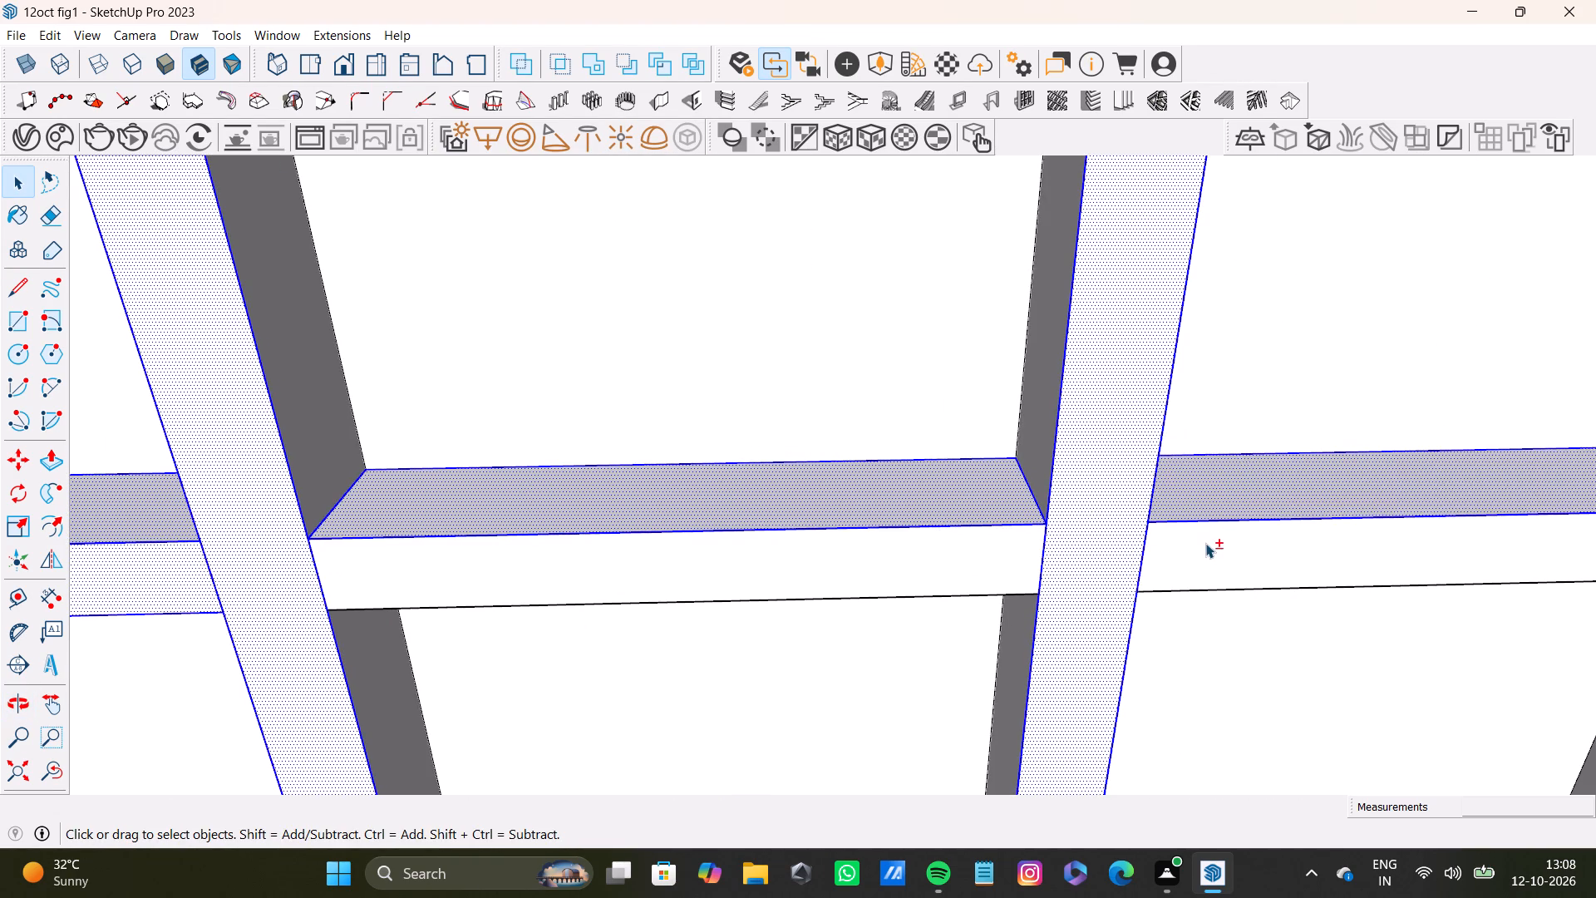
pyautogui.keyDown('shift'); pyautogui.doubleClick(1205, 543); pyautogui.keyUp('shift')
pyautogui.keyDown('shift'); pyautogui.doubleClick(979, 572); pyautogui.keyUp('shift')
# Add the top and front faces of the third horizontal slat in the sixth and seventh bays to the selection.
pyautogui.keyDown('shift'); pyautogui.scroll(-3, 979, 572); pyautogui.keyUp('shift')
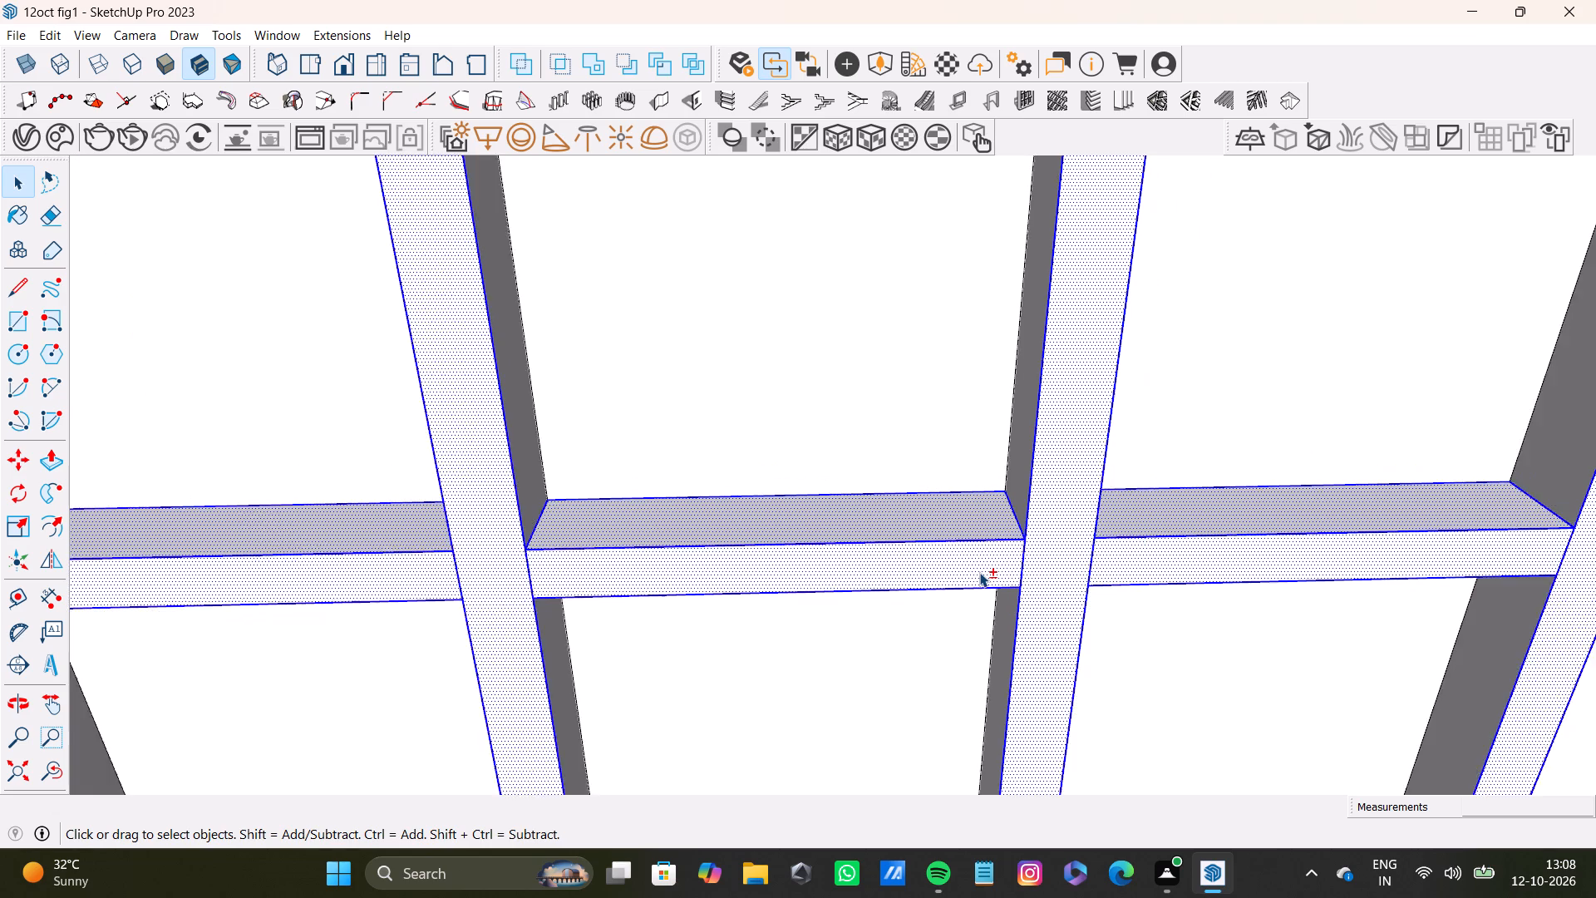
pyautogui.keyDown('shift'); pyautogui.scroll(-5, 979, 572); pyautogui.keyUp('shift')
pyautogui.scroll(-4, 978, 573)
pyautogui.keyDown('shift'); pyautogui.moveTo(1152, 524); pyautogui.dragTo(667, 513, button='middle'); pyautogui.keyUp('shift')
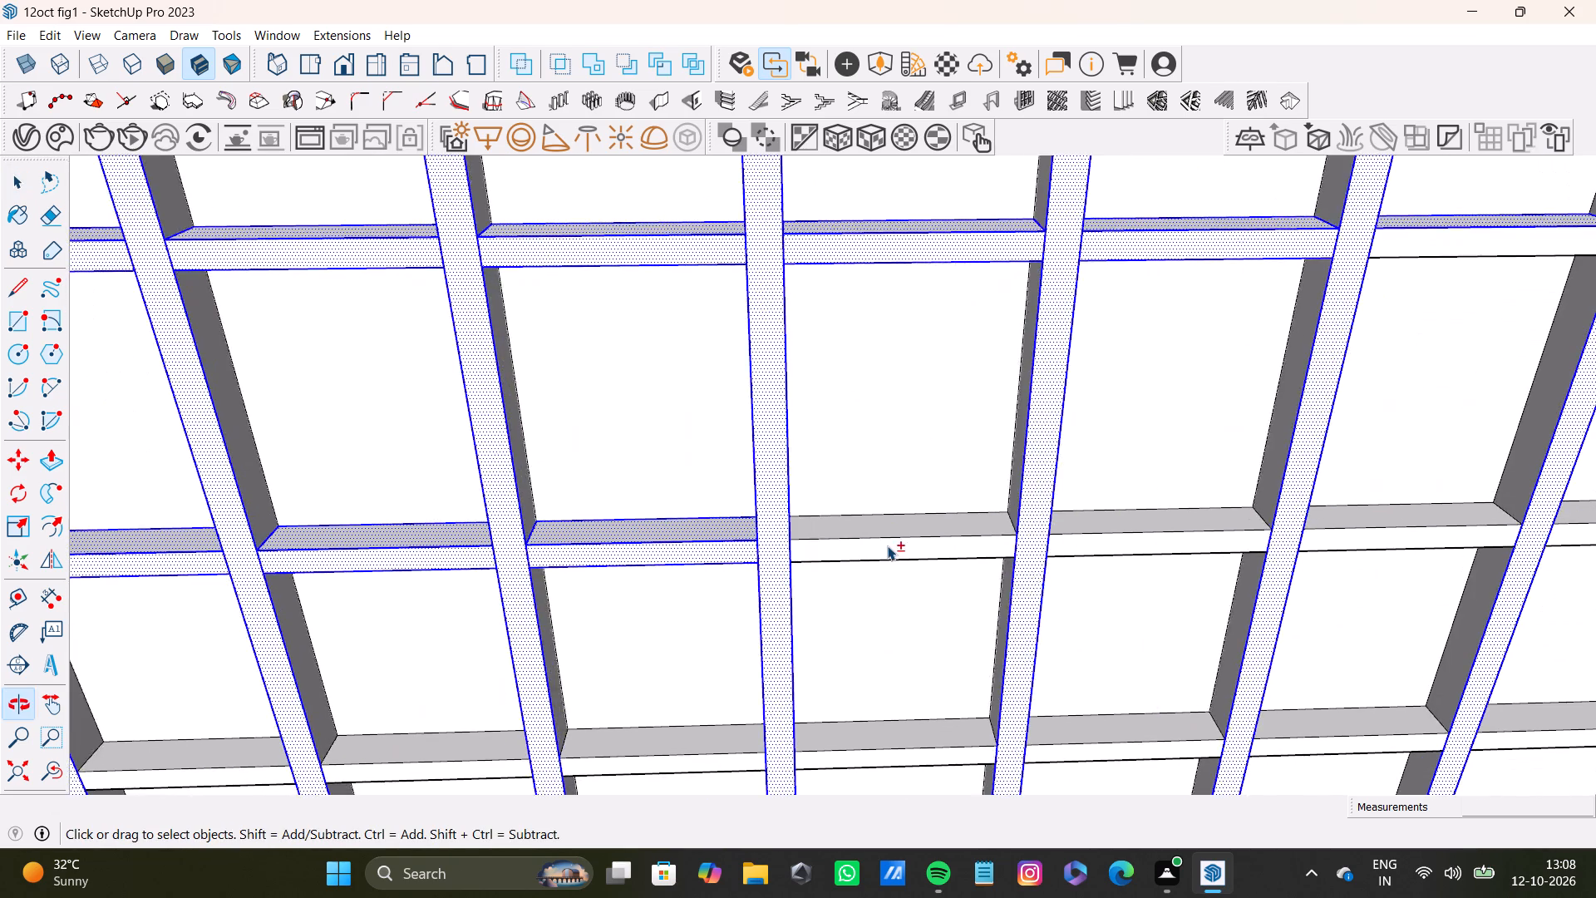
pyautogui.keyDown('shift'); pyautogui.scroll(4, 884, 545); pyautogui.keyUp('shift')
pyautogui.keyDown('shift'); pyautogui.doubleClick(845, 523); pyautogui.keyUp('shift')
pyautogui.keyDown('shift'); pyautogui.doubleClick(851, 550); pyautogui.keyUp('shift')
pyautogui.keyDown('shift'); pyautogui.doubleClick(1165, 500); pyautogui.keyUp('shift')
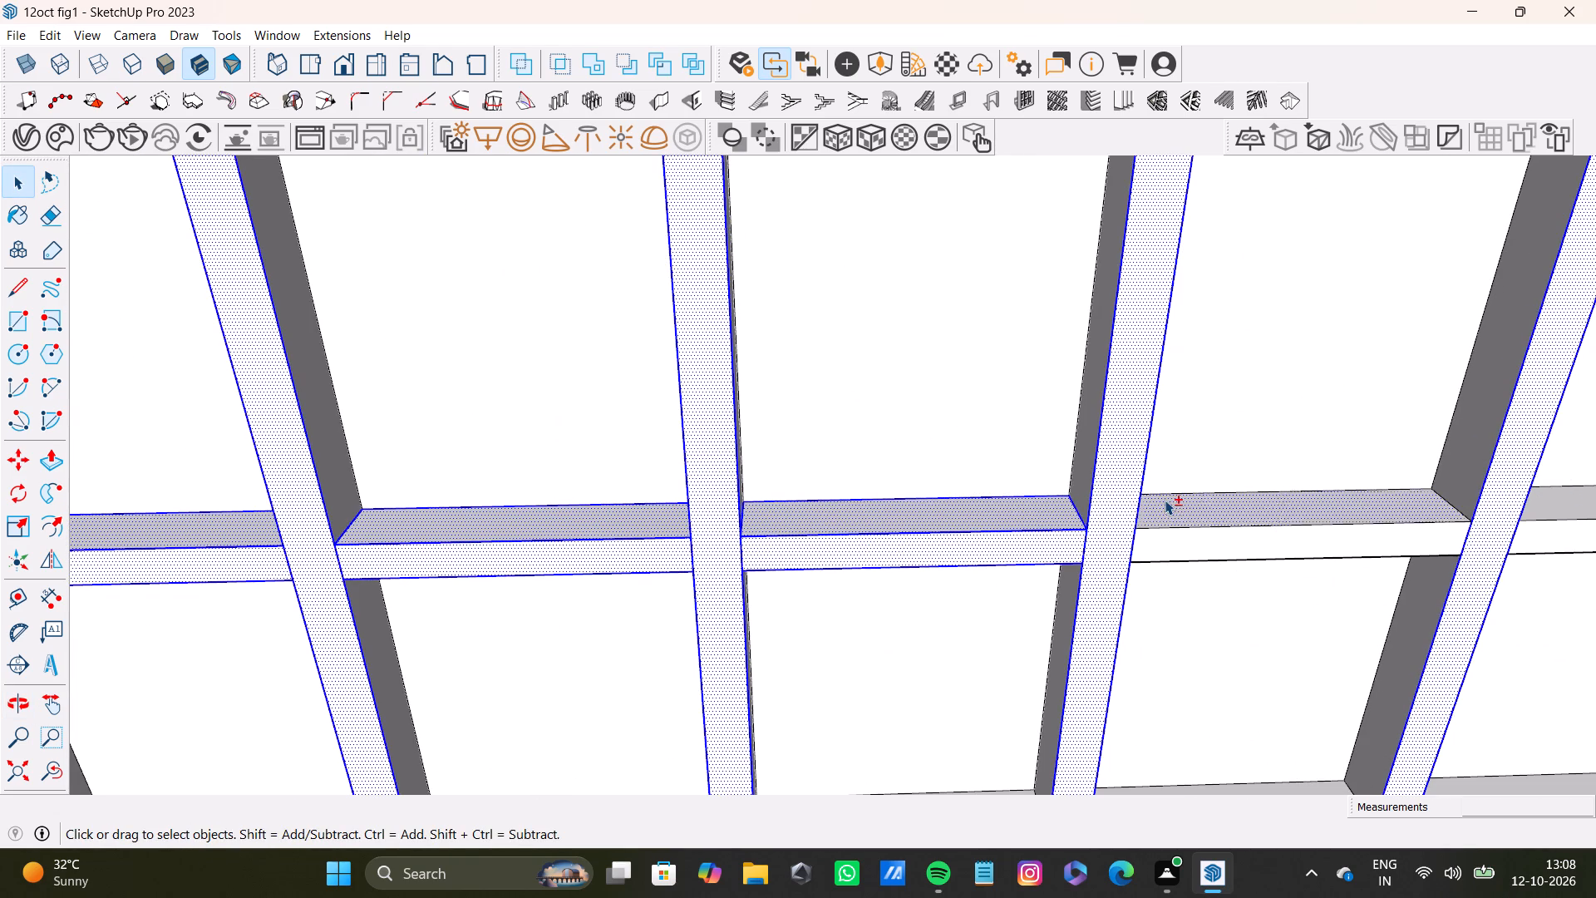
pyautogui.keyDown('shift'); pyautogui.doubleClick(1176, 545); pyautogui.keyUp('shift')
# Add the third horizontal slat's top and front faces in the eighth and ninth bays to the selection, keeping the box wall out of it.
pyautogui.keyDown('shift'); pyautogui.moveTo(1500, 555); pyautogui.dragTo(991, 570, button='middle'); pyautogui.keyUp('shift')
pyautogui.keyDown('shift'); pyautogui.doubleClick(1066, 524); pyautogui.keyUp('shift')
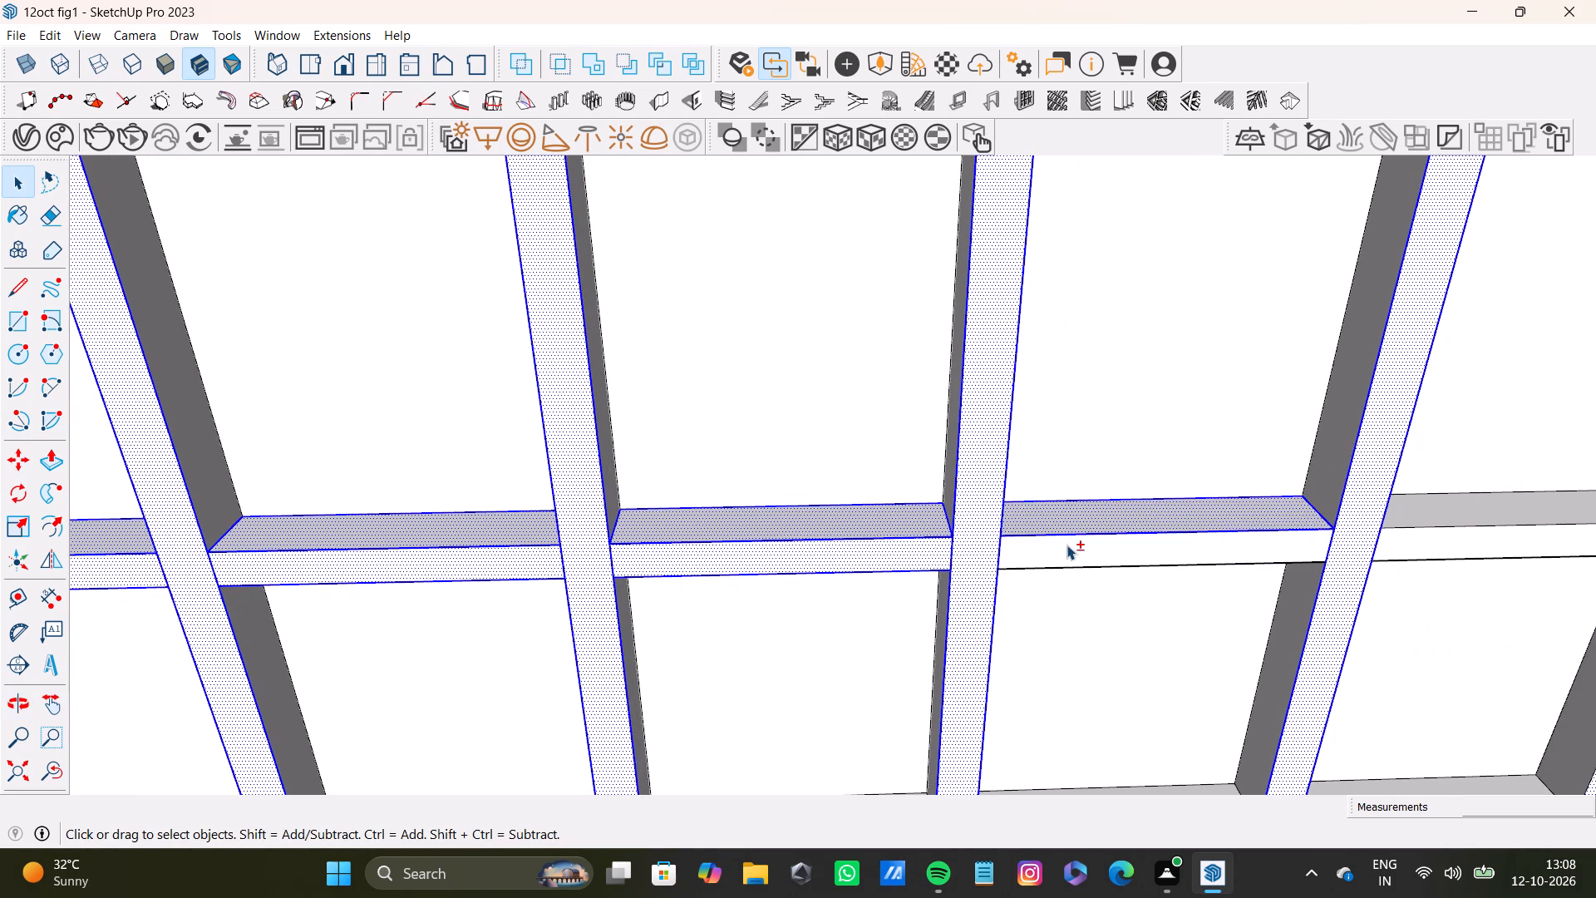
pyautogui.keyDown('shift'); pyautogui.doubleClick(1066, 545); pyautogui.keyUp('shift')
pyautogui.keyDown('shift'); pyautogui.moveTo(1214, 551); pyautogui.dragTo(702, 567, button='middle'); pyautogui.keyUp('shift')
pyautogui.keyDown('shift'); pyautogui.doubleClick(906, 512); pyautogui.keyUp('shift')
pyautogui.keyDown('shift'); pyautogui.click(953, 462); pyautogui.keyUp('shift')
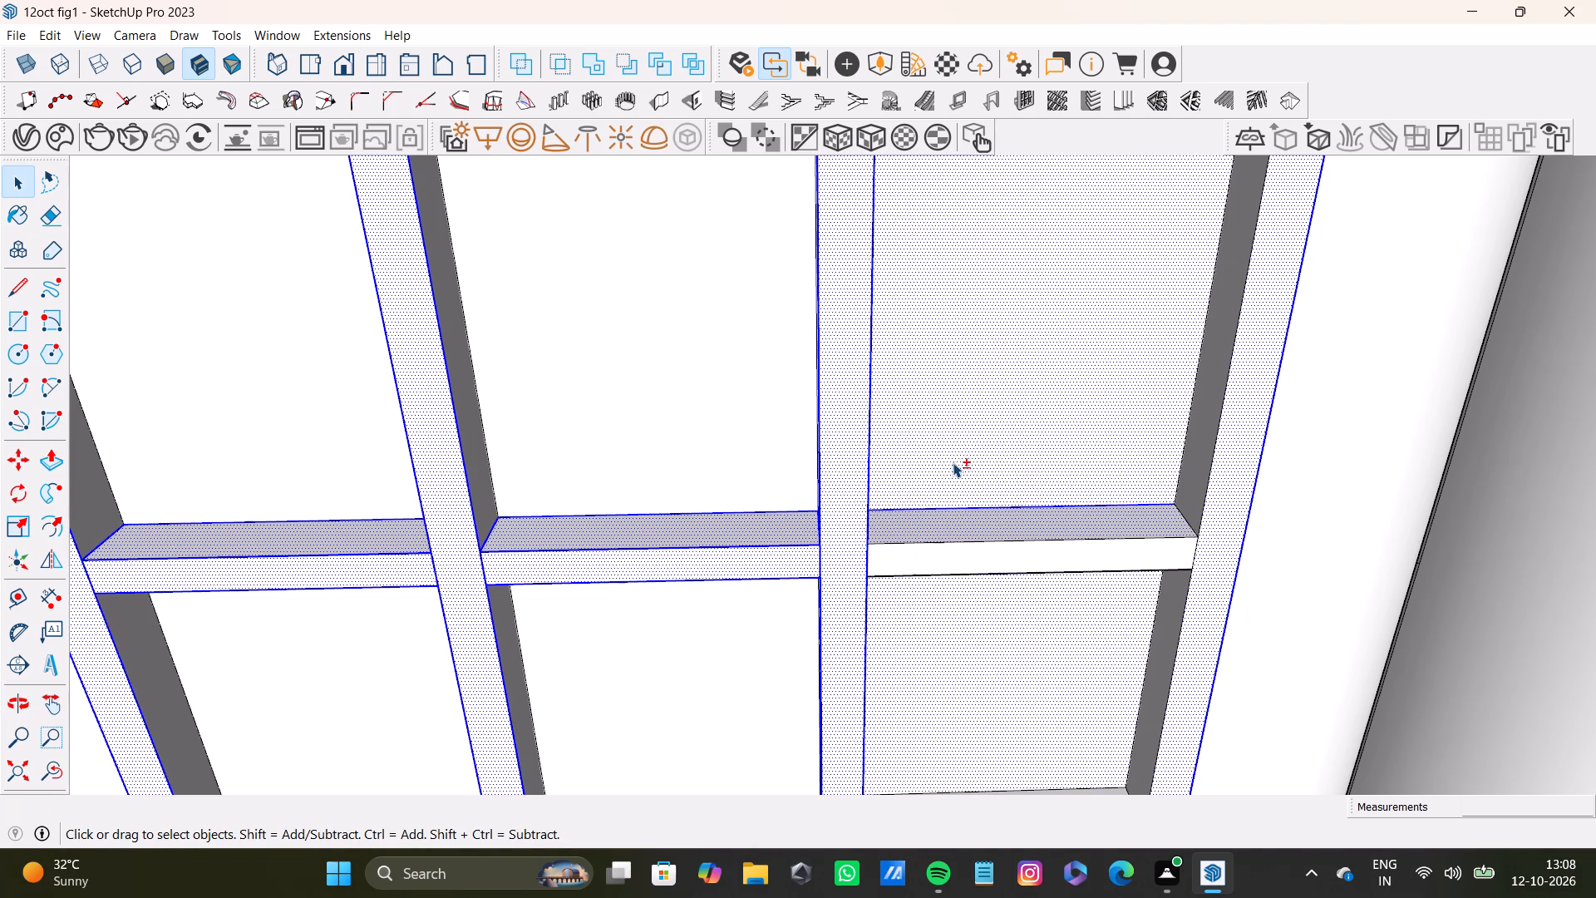
pyautogui.keyDown('shift'); pyautogui.click(943, 552); pyautogui.keyUp('shift')
pyautogui.keyDown('shift'); pyautogui.scroll(-4, 807, 596); pyautogui.keyUp('shift')
pyautogui.keyDown('shift'); pyautogui.click(927, 618); pyautogui.keyUp('shift')
# Add the top and front faces of the fourth horizontal slat in the ninth, eighth and seventh bays to the selection.
pyautogui.keyDown('shift'); pyautogui.scroll(-4, 823, 662); pyautogui.keyUp('shift')
pyautogui.keyDown('shift'); pyautogui.moveTo(758, 688); pyautogui.dragTo(1077, 448, button='middle'); pyautogui.keyUp('shift')
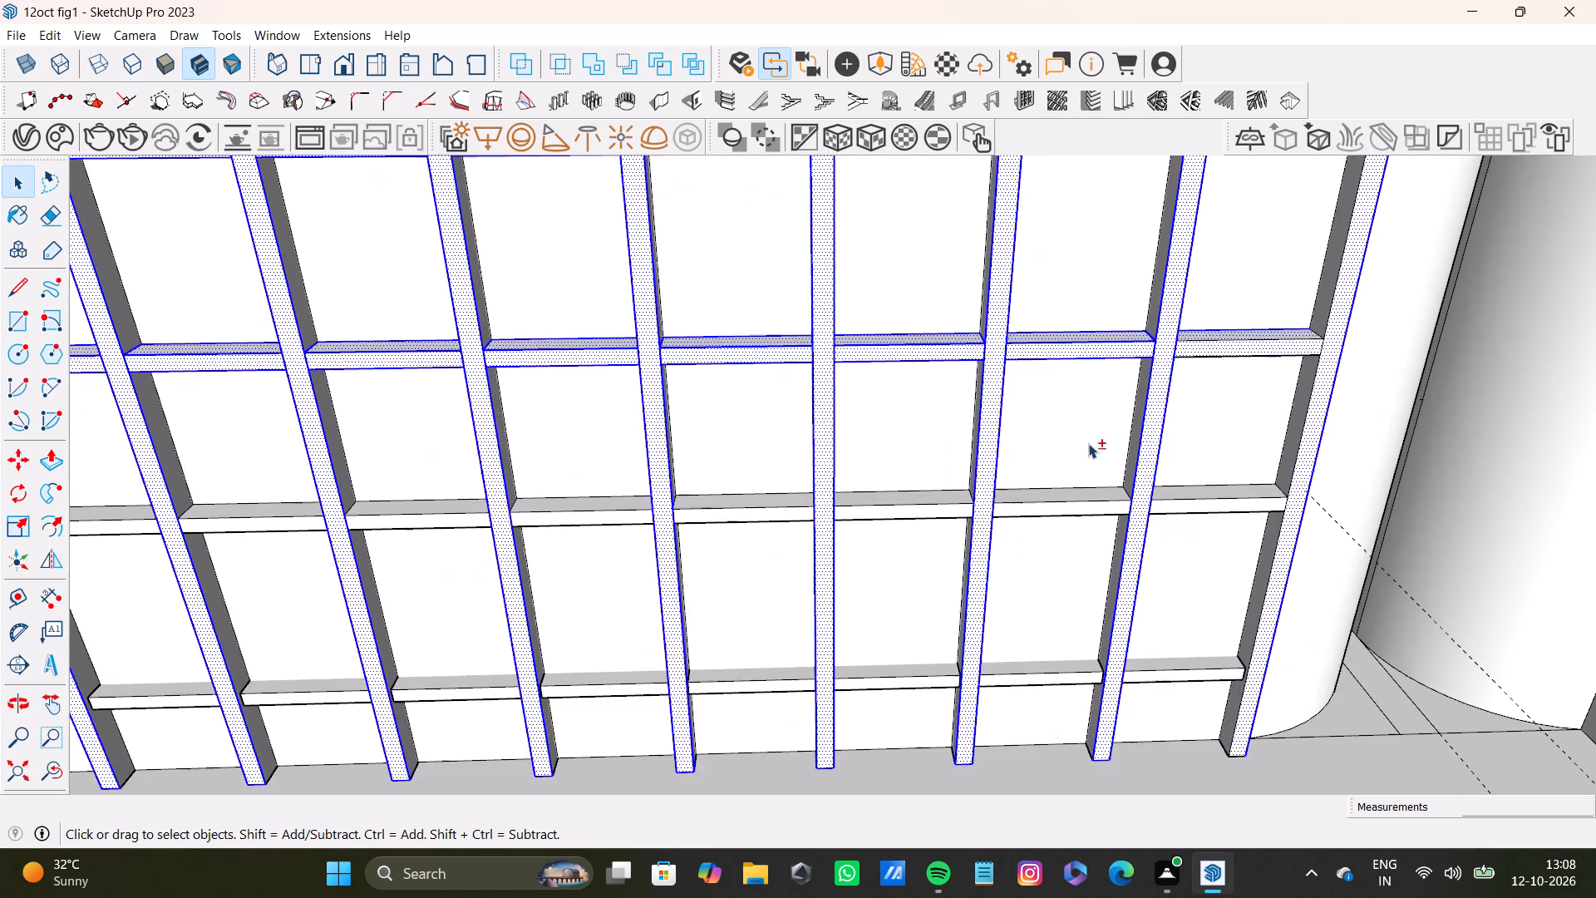
pyautogui.keyDown('shift'); pyautogui.scroll(2, 1183, 369); pyautogui.keyUp('shift')
pyautogui.keyDown('shift'); pyautogui.scroll(-3, 1190, 490); pyautogui.keyUp('shift')
pyautogui.keyDown('shift'); pyautogui.scroll(7, 1185, 501); pyautogui.keyUp('shift')
pyautogui.keyDown('shift'); pyautogui.doubleClick(1195, 515); pyautogui.keyUp('shift')
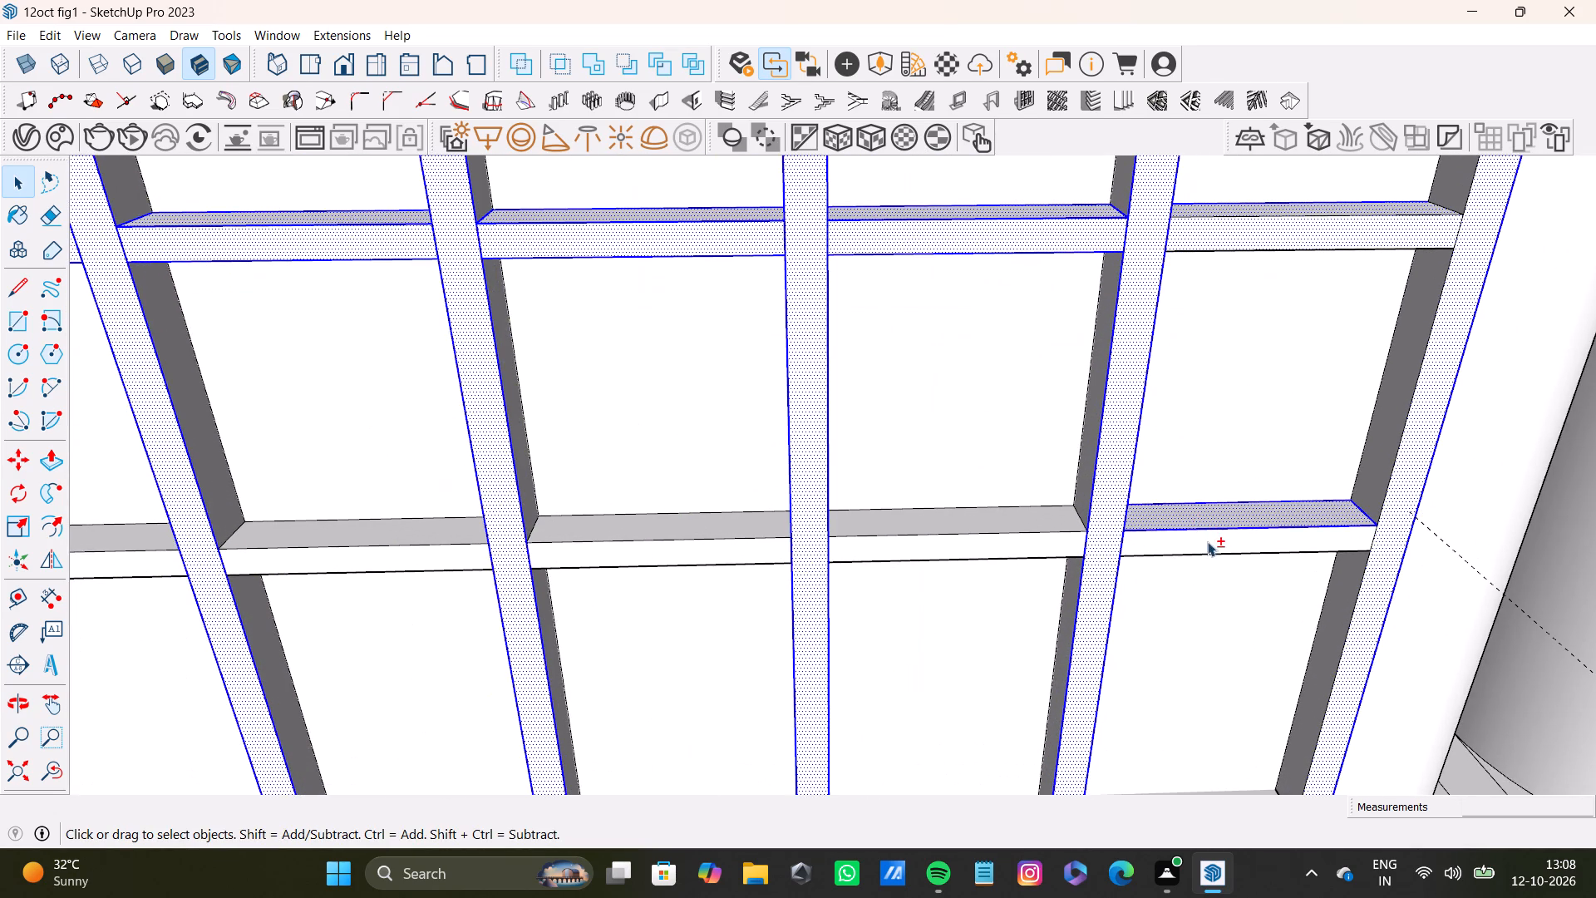
pyautogui.keyDown('shift'); pyautogui.doubleClick(1207, 541); pyautogui.keyUp('shift')
pyautogui.keyDown('shift'); pyautogui.doubleClick(1032, 521); pyautogui.keyUp('shift')
pyautogui.keyDown('shift'); pyautogui.doubleClick(1036, 540); pyautogui.keyUp('shift')
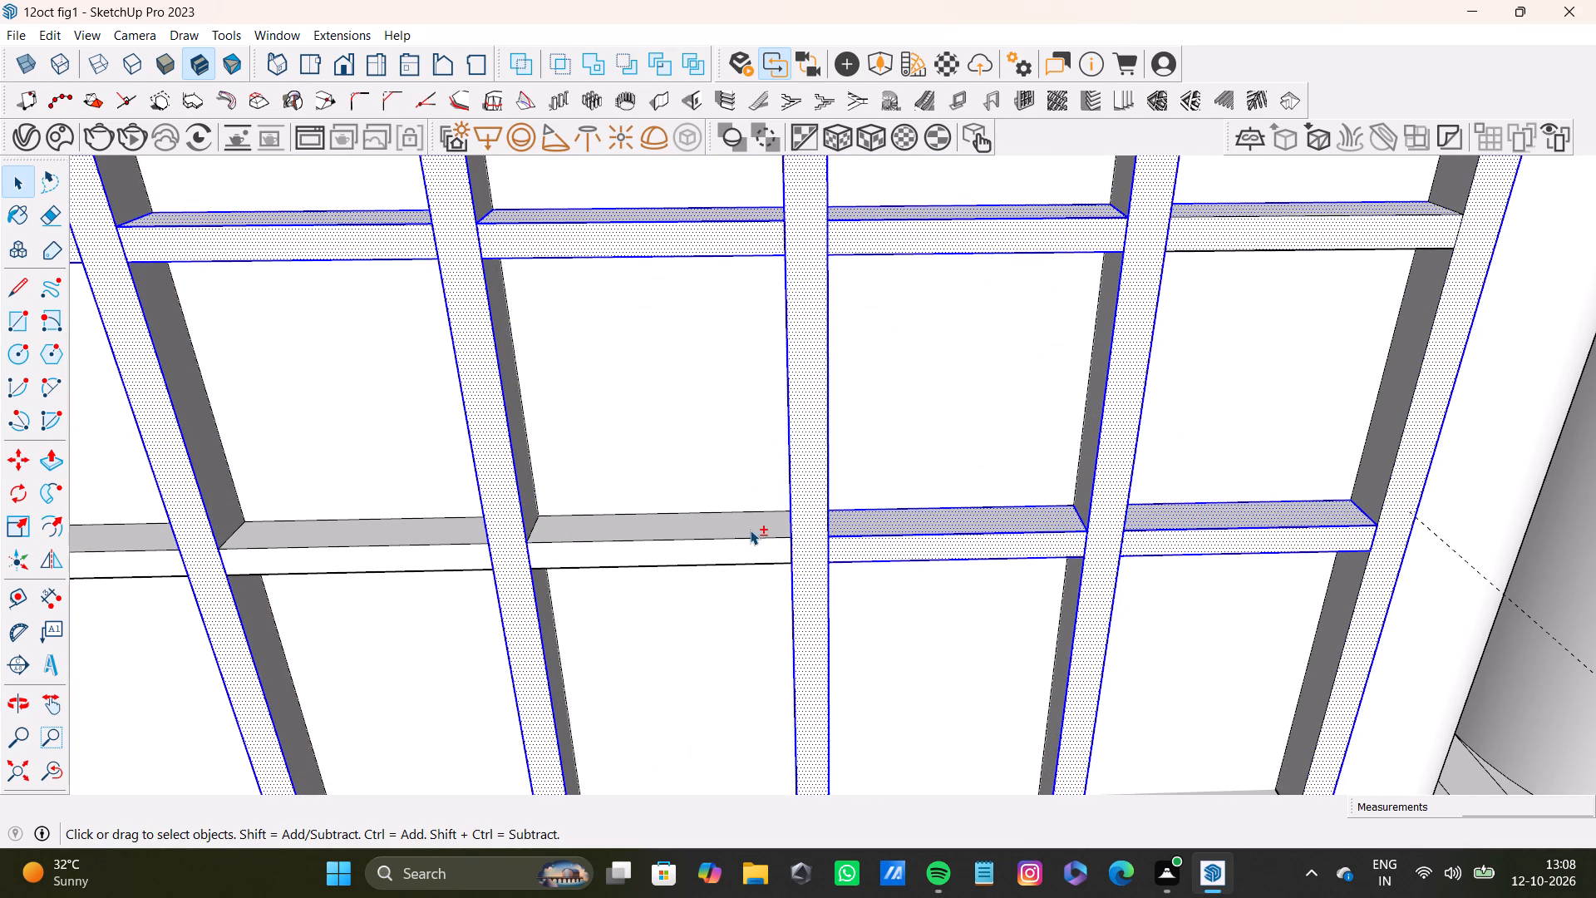
pyautogui.keyDown('shift'); pyautogui.doubleClick(750, 530); pyautogui.keyUp('shift')
pyautogui.keyDown('shift'); pyautogui.doubleClick(750, 546); pyautogui.keyUp('shift')
# Add the top and front faces of the fourth horizontal slat in the sixth, fifth and fourth bays to the selection.
pyautogui.keyDown('shift'); pyautogui.moveTo(351, 506); pyautogui.dragTo(767, 485, button='middle'); pyautogui.keyUp('shift')
pyautogui.keyDown('shift'); pyautogui.doubleClick(757, 517); pyautogui.keyUp('shift')
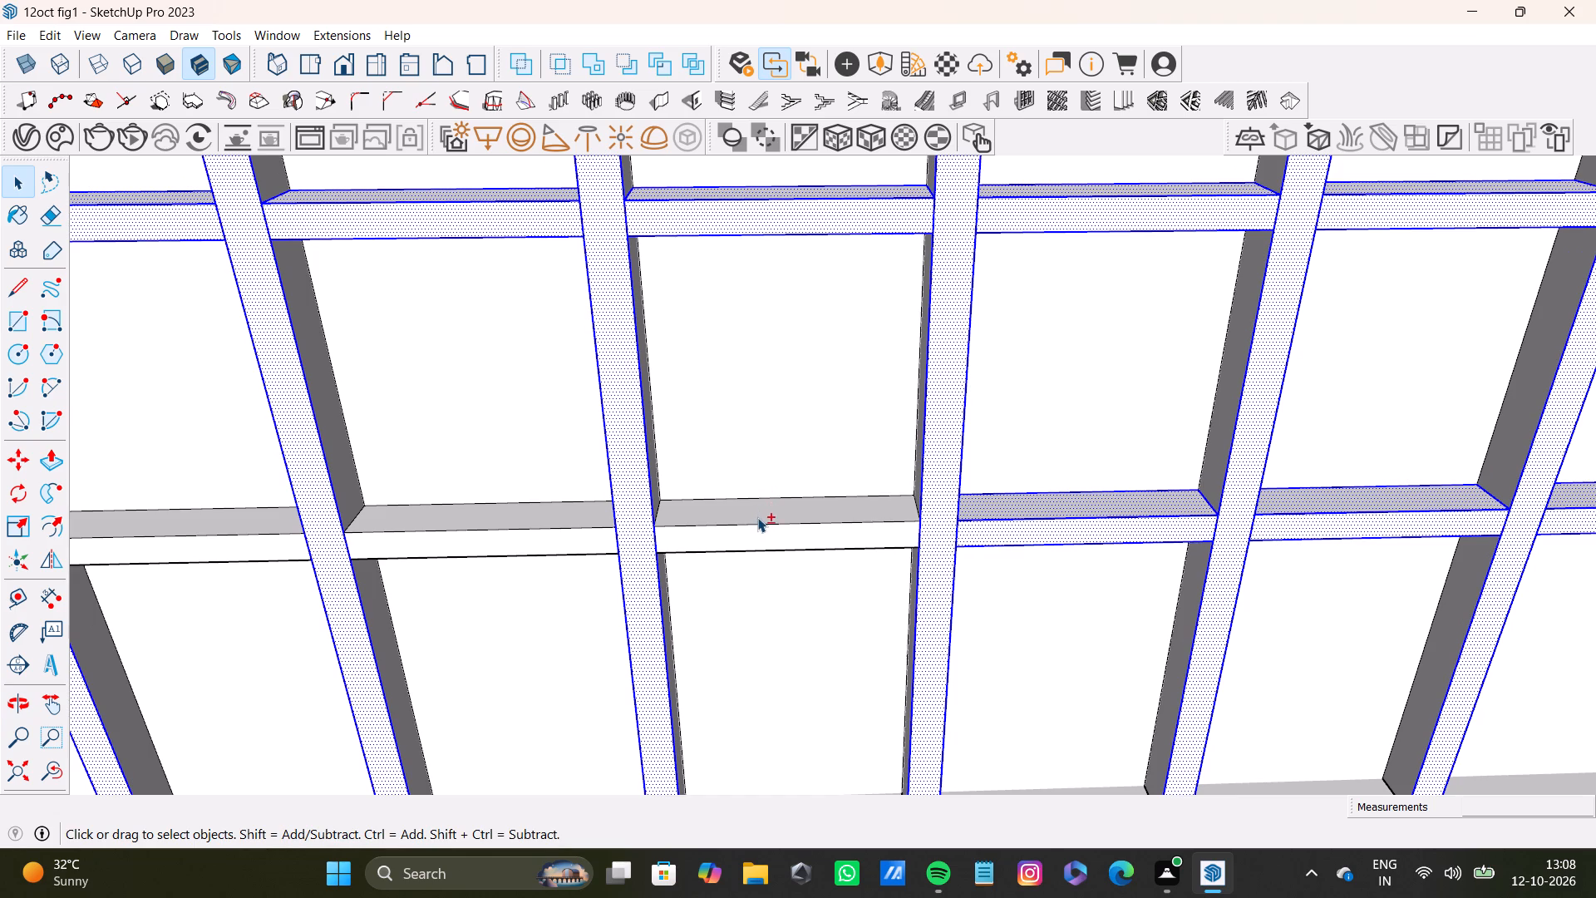
pyautogui.keyDown('shift'); pyautogui.doubleClick(760, 535); pyautogui.keyUp('shift')
pyautogui.keyDown('shift'); pyautogui.doubleClick(586, 515); pyautogui.keyUp('shift')
pyautogui.keyDown('shift'); pyautogui.doubleClick(582, 540); pyautogui.keyUp('shift')
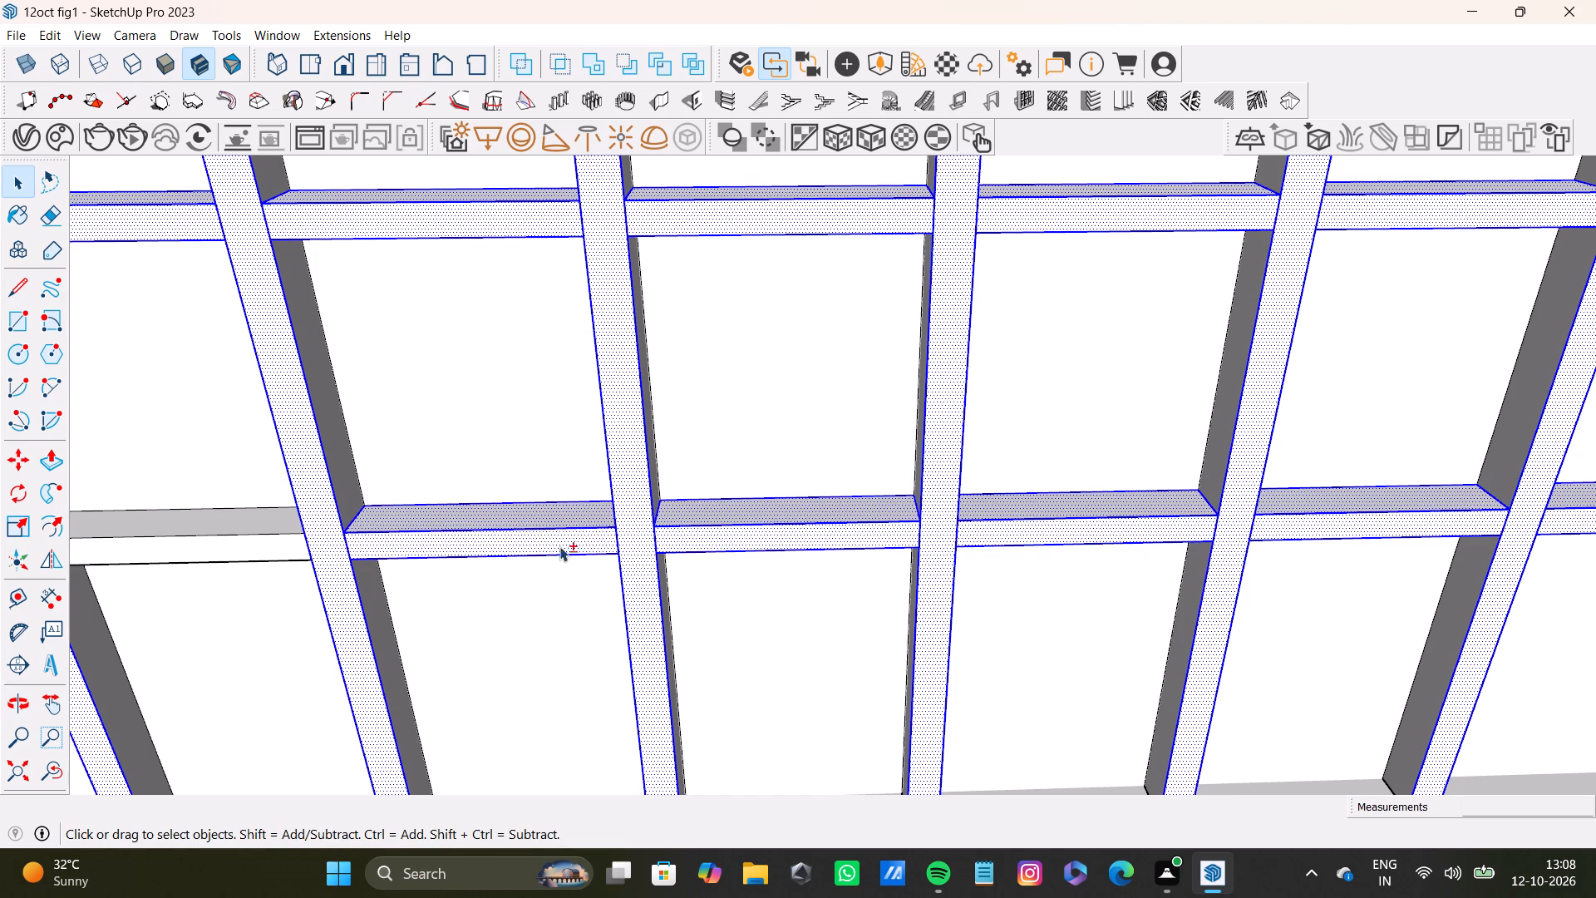
pyautogui.keyDown('shift'); pyautogui.moveTo(214, 553); pyautogui.dragTo(444, 535, button='middle'); pyautogui.keyUp('shift')
pyautogui.keyDown('shift'); pyautogui.scroll(3, 438, 531); pyautogui.keyUp('shift')
pyautogui.keyDown('shift'); pyautogui.doubleClick(452, 508); pyautogui.keyUp('shift')
pyautogui.keyDown('shift'); pyautogui.click(449, 539); pyautogui.keyUp('shift')
pyautogui.keyDown('shift'); pyautogui.moveTo(449, 539); pyautogui.dragTo(449, 512); pyautogui.keyUp('shift')
# Add the top and front faces of the fourth horizontal slat in the third and second bays to the selection.
pyautogui.keyDown('shift'); pyautogui.scroll(-3, 444, 501); pyautogui.keyUp('shift')
pyautogui.keyDown('shift'); pyautogui.moveTo(389, 504); pyautogui.dragTo(654, 452, button='middle'); pyautogui.keyUp('shift')
pyautogui.keyDown('shift'); pyautogui.scroll(3, 392, 445); pyautogui.keyUp('shift')
pyautogui.keyDown('shift'); pyautogui.doubleClick(418, 447); pyautogui.keyUp('shift')
pyautogui.keyDown('shift'); pyautogui.doubleClick(426, 486); pyautogui.keyUp('shift')
pyautogui.keyDown('shift'); pyautogui.scroll(-1, 426, 486); pyautogui.keyUp('shift')
pyautogui.keyDown('shift'); pyautogui.moveTo(451, 486); pyautogui.dragTo(987, 466, button='middle'); pyautogui.keyUp('shift')
pyautogui.keyDown('shift'); pyautogui.scroll(2, 505, 468); pyautogui.keyUp('shift')
pyautogui.keyDown('shift'); pyautogui.doubleClick(525, 456); pyautogui.keyUp('shift')
pyautogui.keyDown('shift'); pyautogui.doubleClick(531, 472); pyautogui.keyUp('shift')
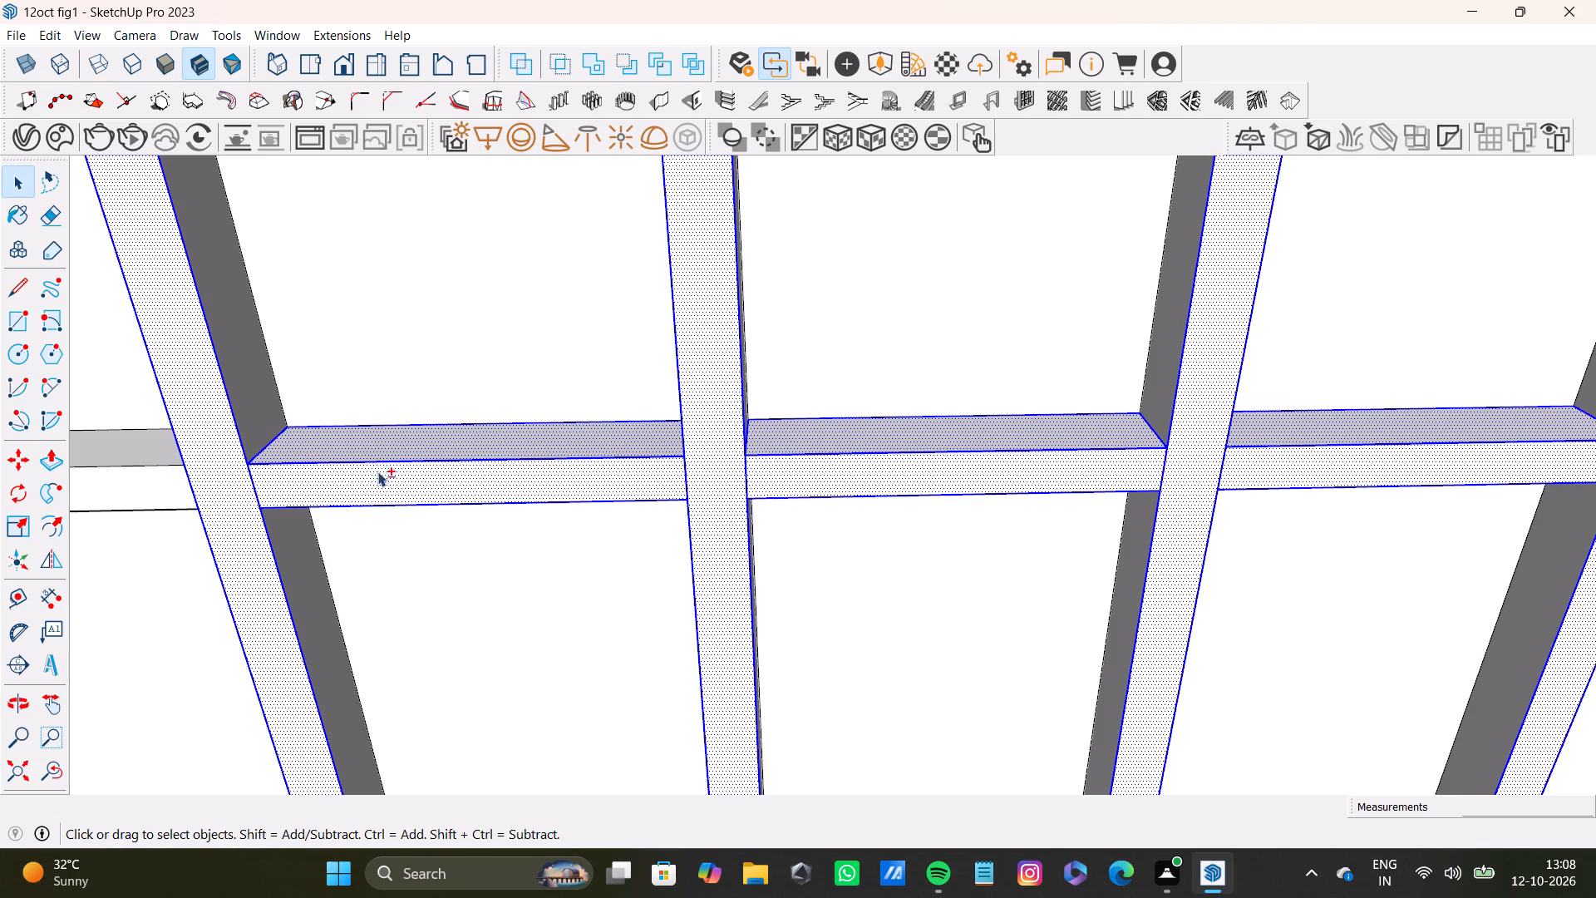
# Add the top and front faces of the fourth horizontal slat in the first bay to the selection.
pyautogui.keyDown('shift'); pyautogui.moveTo(407, 476); pyautogui.dragTo(723, 444, button='middle'); pyautogui.keyUp('shift')
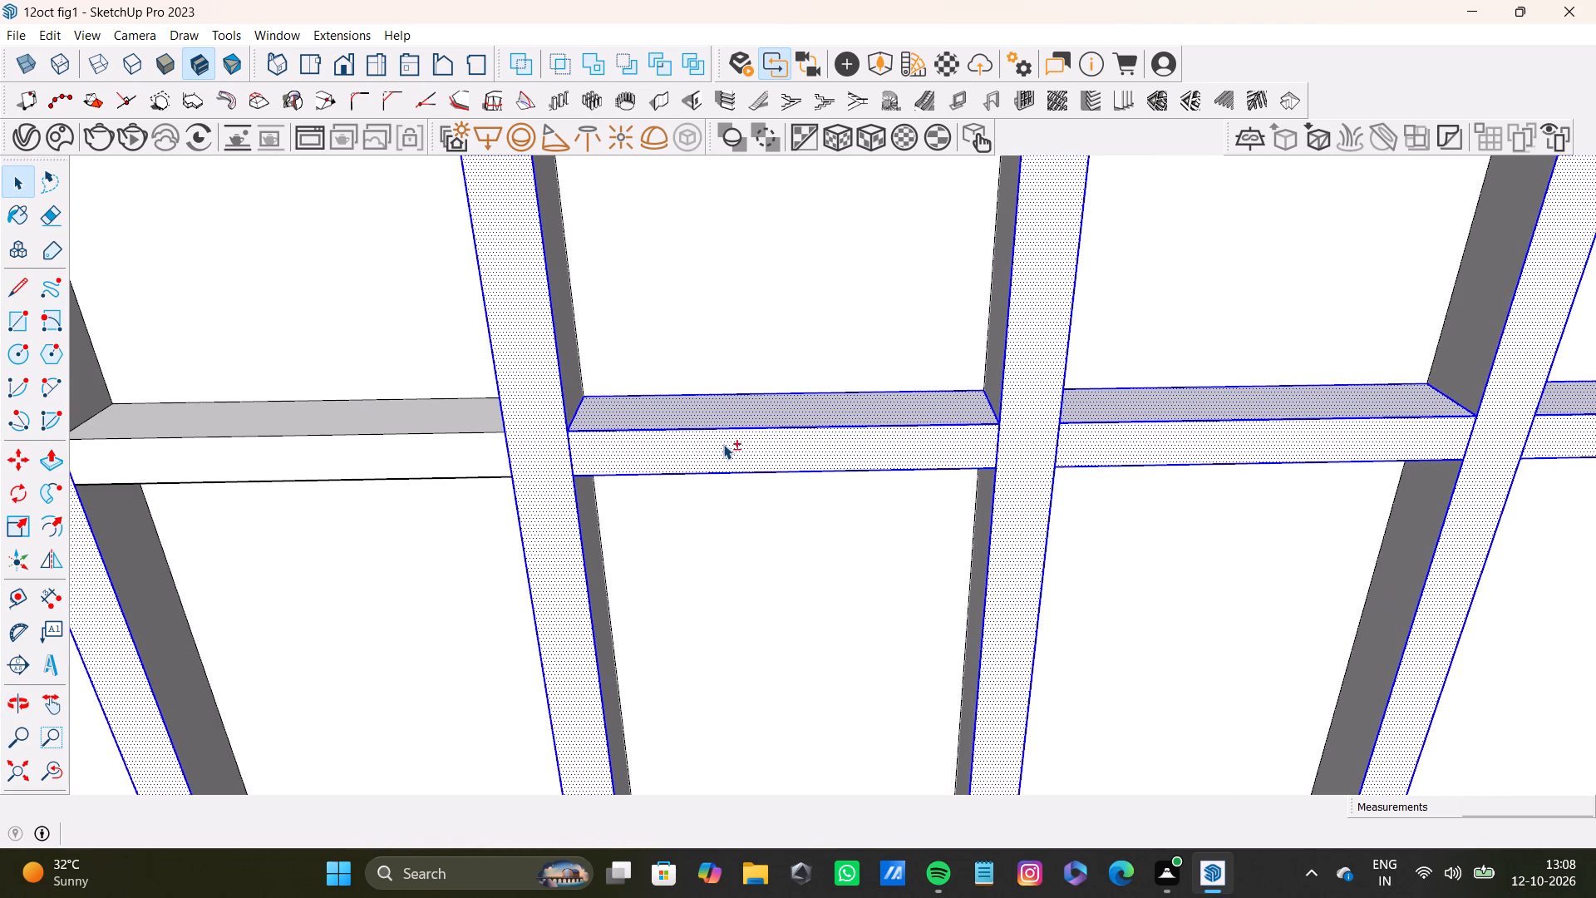
pyautogui.keyDown('shift'); pyautogui.scroll(-9, 581, 578); pyautogui.keyUp('shift')
pyautogui.keyDown('shift'); pyautogui.moveTo(425, 558); pyautogui.dragTo(648, 516, button='middle'); pyautogui.keyUp('shift')
pyautogui.keyDown('shift'); pyautogui.scroll(12, 603, 509); pyautogui.keyUp('shift')
pyautogui.keyDown('shift'); pyautogui.doubleClick(700, 435); pyautogui.keyUp('shift')
pyautogui.keyDown('shift'); pyautogui.doubleClick(720, 490); pyautogui.keyUp('shift')
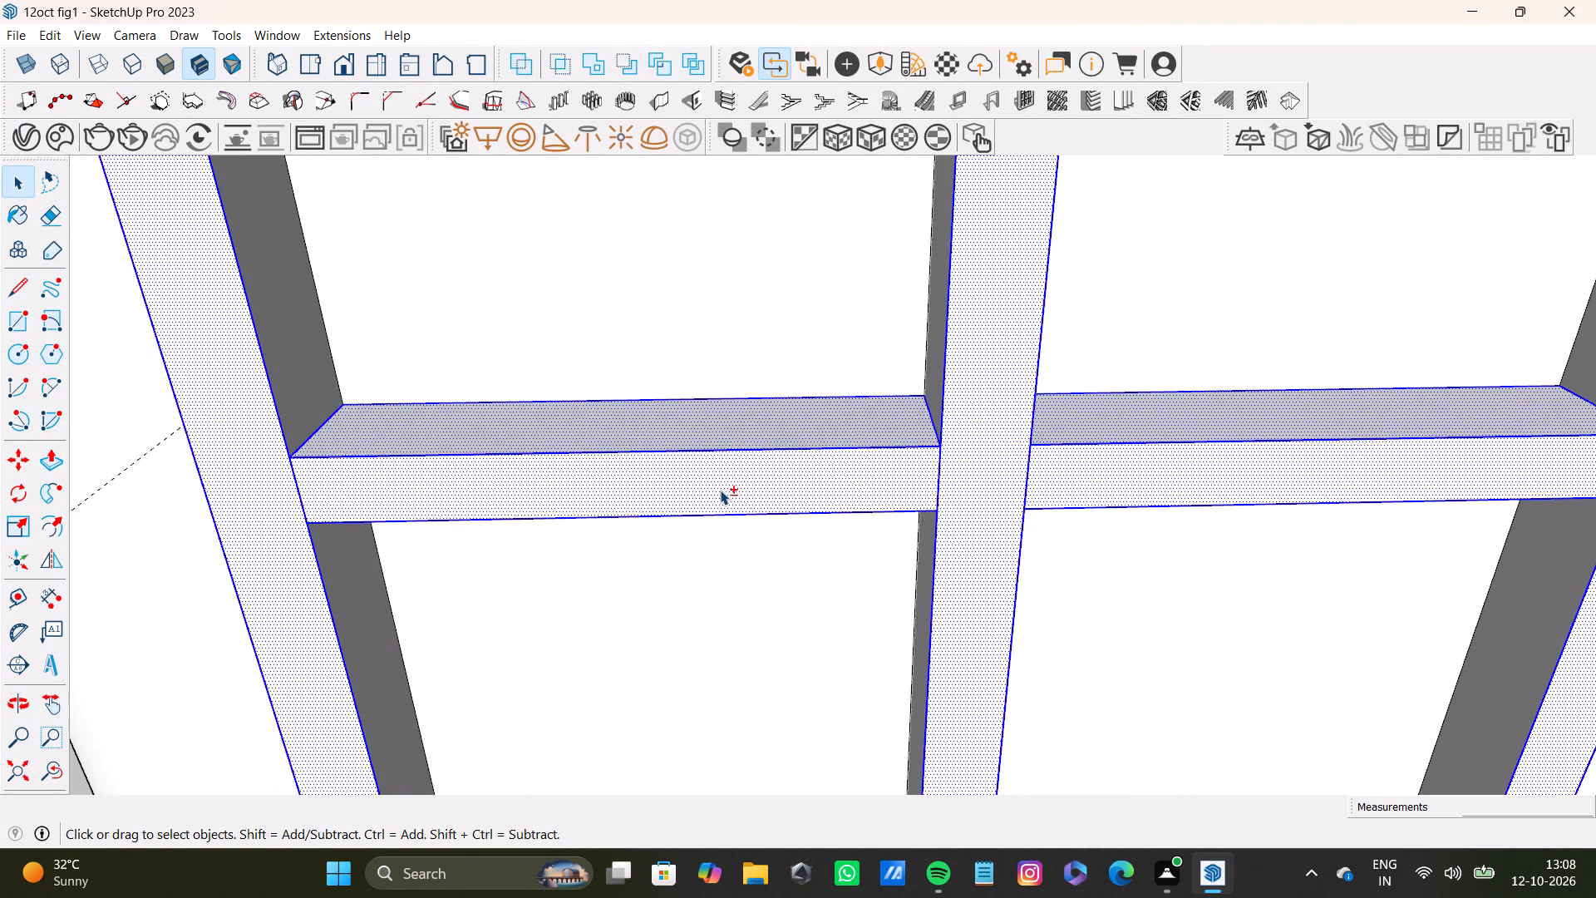
# Add the top and front faces of the lowest horizontal slat in the first three bays to the selection.
pyautogui.keyDown('shift'); pyautogui.scroll(-11, 721, 490); pyautogui.keyUp('shift')
pyautogui.keyDown('shift'); pyautogui.moveTo(895, 654); pyautogui.dragTo(742, 328, button='middle'); pyautogui.keyUp('shift')
pyautogui.keyDown('shift'); pyautogui.scroll(12, 608, 432); pyautogui.keyUp('shift')
pyautogui.keyDown('shift'); pyautogui.doubleClick(735, 385); pyautogui.keyUp('shift')
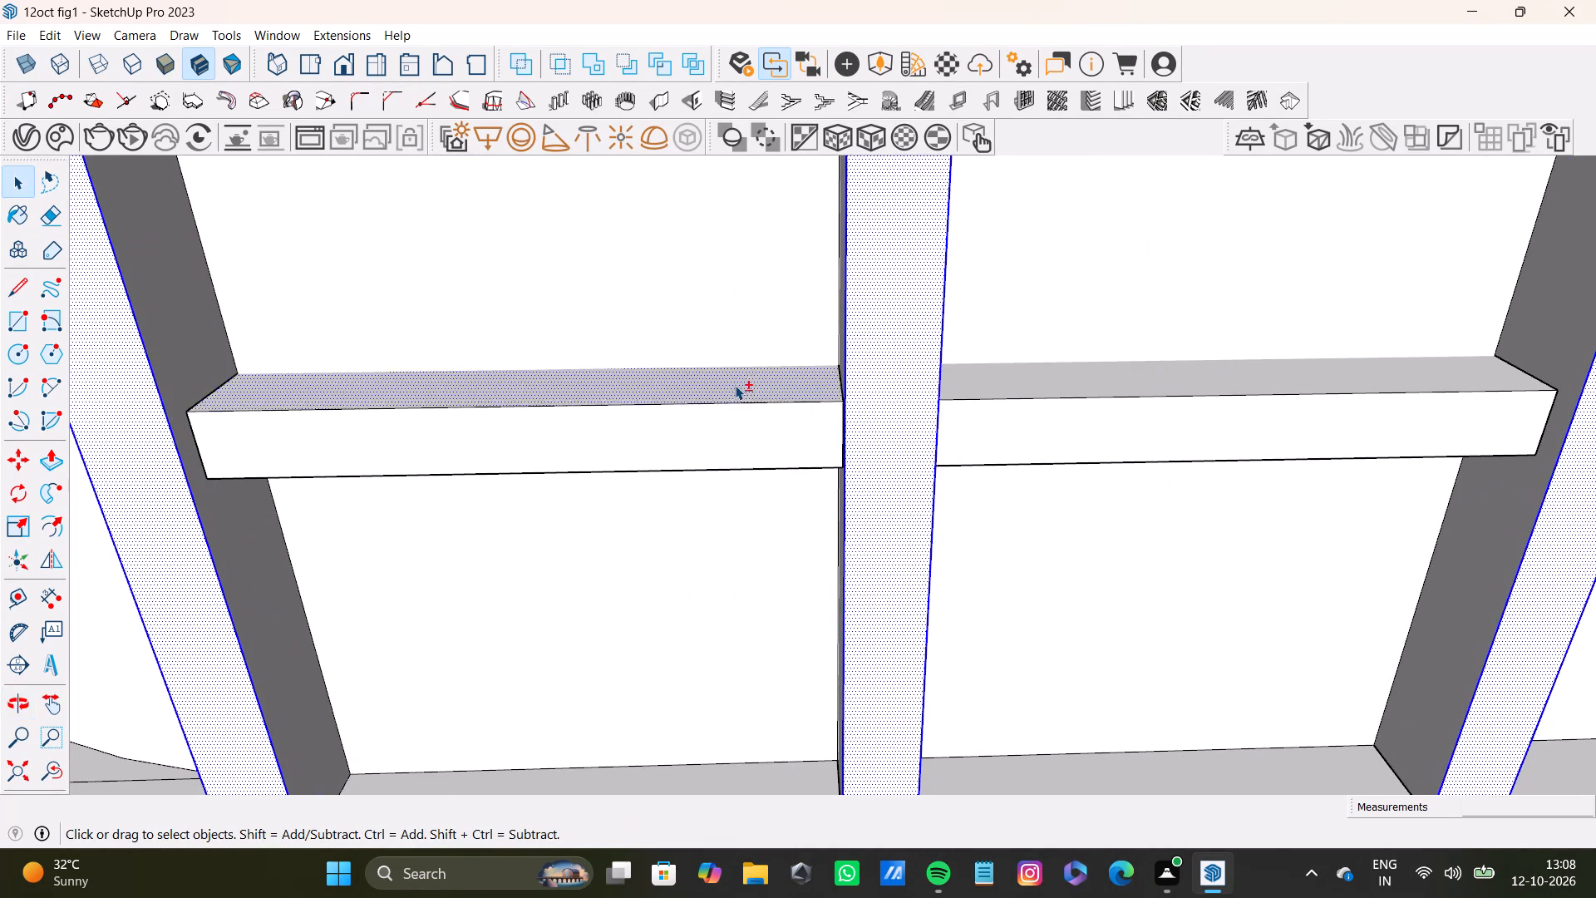
pyautogui.keyDown('shift'); pyautogui.doubleClick(754, 435); pyautogui.keyUp('shift')
pyautogui.keyDown('shift'); pyautogui.doubleClick(1022, 387); pyautogui.keyUp('shift')
pyautogui.keyDown('shift'); pyautogui.doubleClick(1017, 432); pyautogui.keyUp('shift')
pyautogui.keyDown('shift'); pyautogui.moveTo(1334, 426); pyautogui.dragTo(423, 435, button='middle'); pyautogui.keyUp('shift')
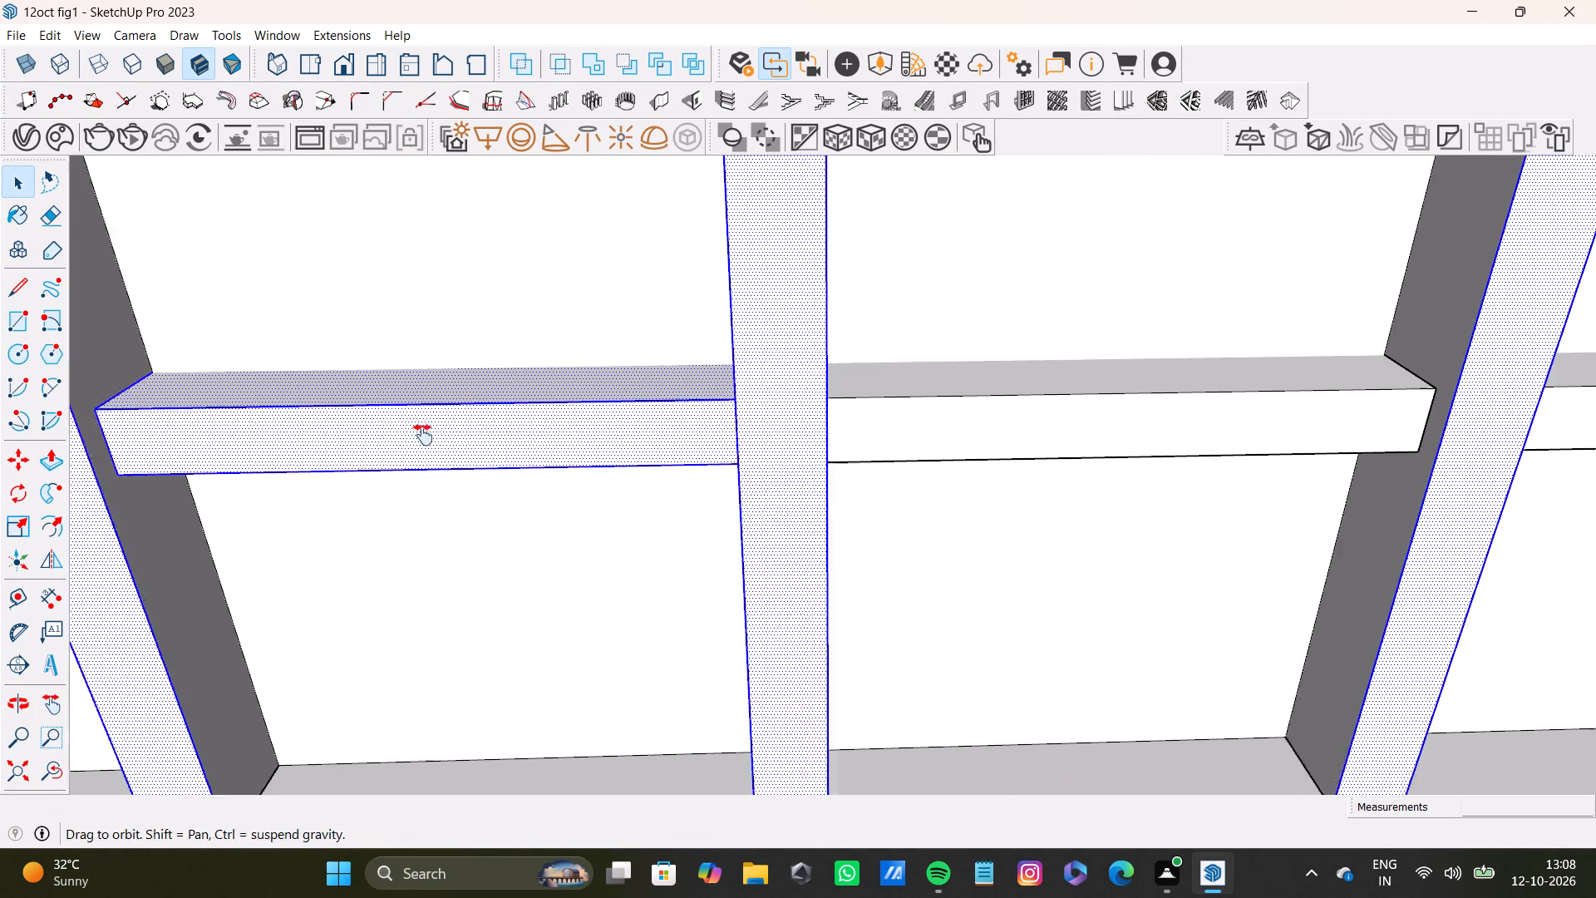
pyautogui.keyDown('shift'); pyautogui.moveTo(423, 435); pyautogui.dragTo(421, 435, button='middle'); pyautogui.keyUp('shift')
pyautogui.keyDown('shift'); pyautogui.doubleClick(918, 385); pyautogui.keyUp('shift')
pyautogui.keyDown('shift'); pyautogui.doubleClick(917, 427); pyautogui.keyUp('shift')
pyautogui.keyDown('shift'); pyautogui.moveTo(1298, 458); pyautogui.dragTo(663, 499, button='middle'); pyautogui.keyUp('shift')
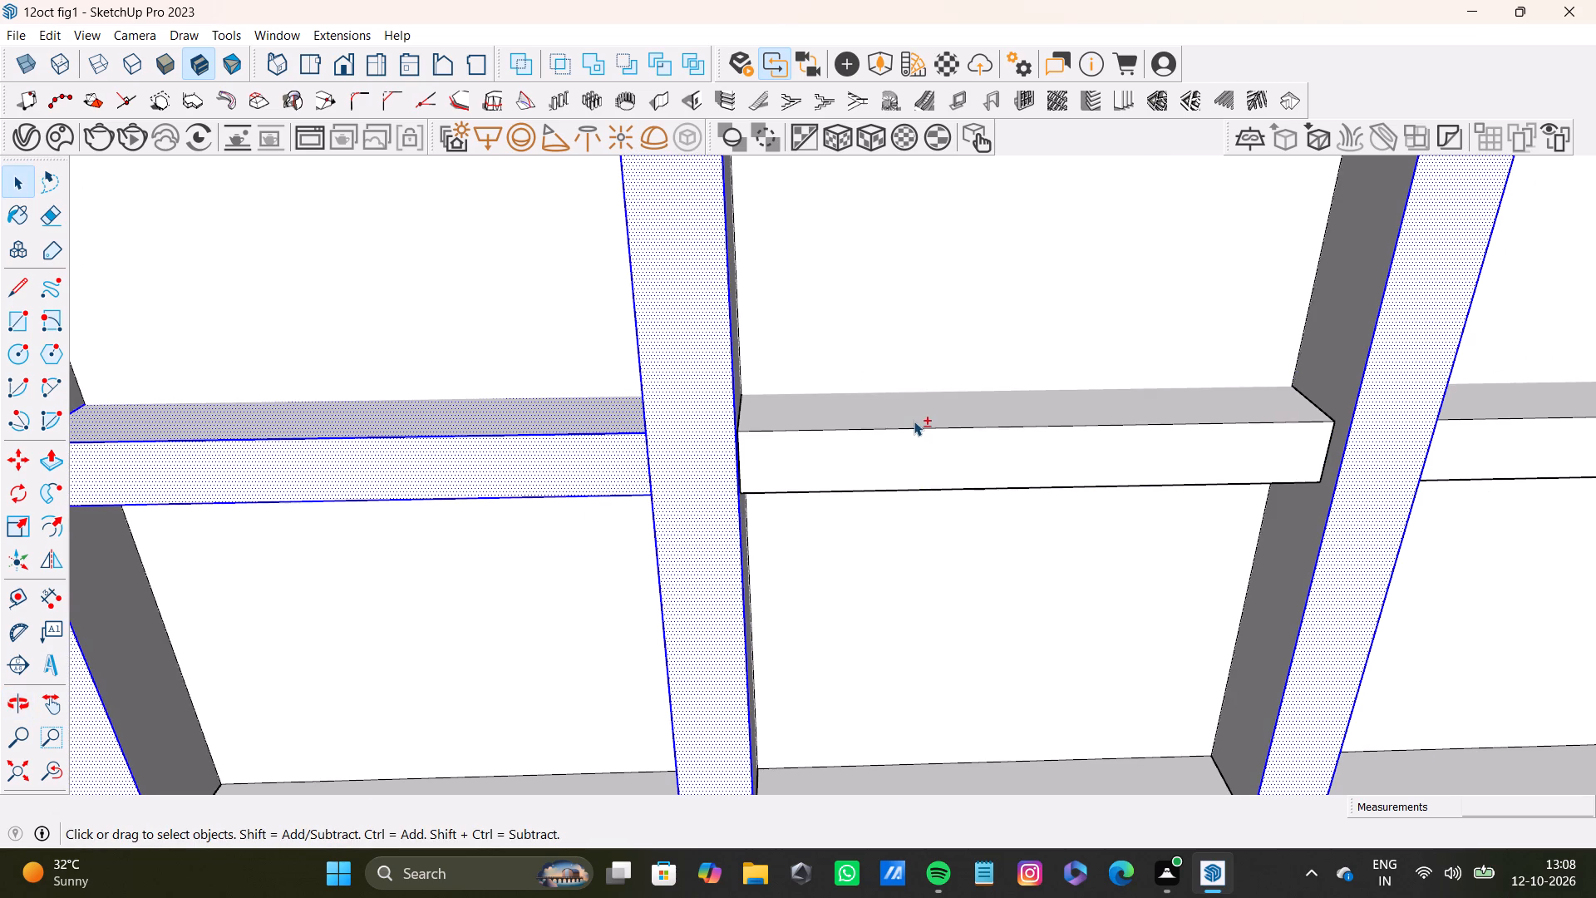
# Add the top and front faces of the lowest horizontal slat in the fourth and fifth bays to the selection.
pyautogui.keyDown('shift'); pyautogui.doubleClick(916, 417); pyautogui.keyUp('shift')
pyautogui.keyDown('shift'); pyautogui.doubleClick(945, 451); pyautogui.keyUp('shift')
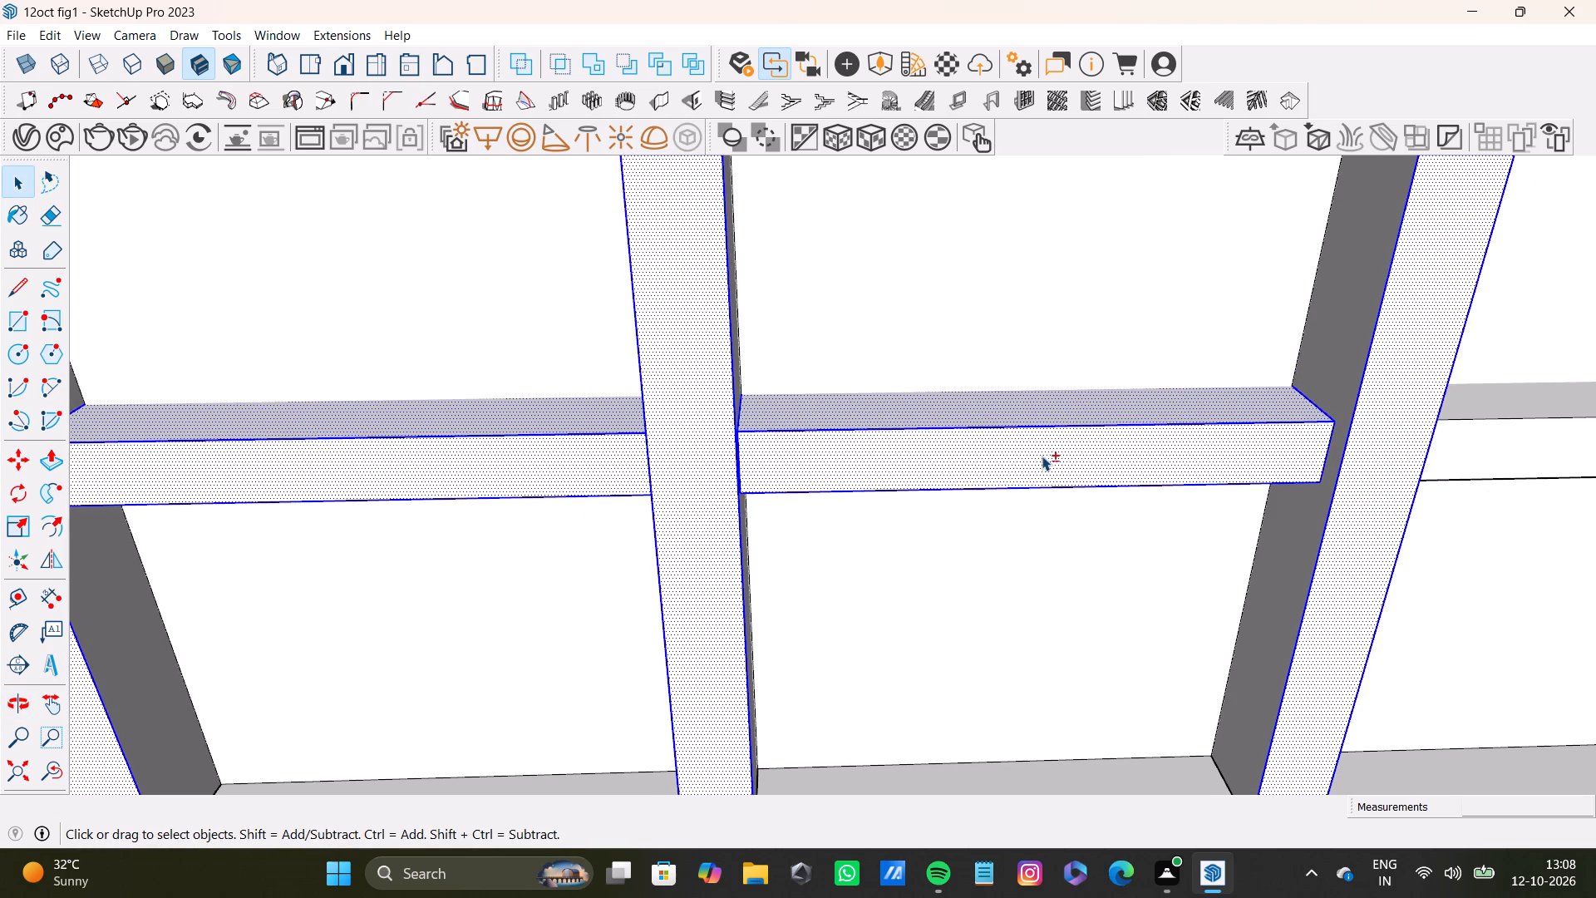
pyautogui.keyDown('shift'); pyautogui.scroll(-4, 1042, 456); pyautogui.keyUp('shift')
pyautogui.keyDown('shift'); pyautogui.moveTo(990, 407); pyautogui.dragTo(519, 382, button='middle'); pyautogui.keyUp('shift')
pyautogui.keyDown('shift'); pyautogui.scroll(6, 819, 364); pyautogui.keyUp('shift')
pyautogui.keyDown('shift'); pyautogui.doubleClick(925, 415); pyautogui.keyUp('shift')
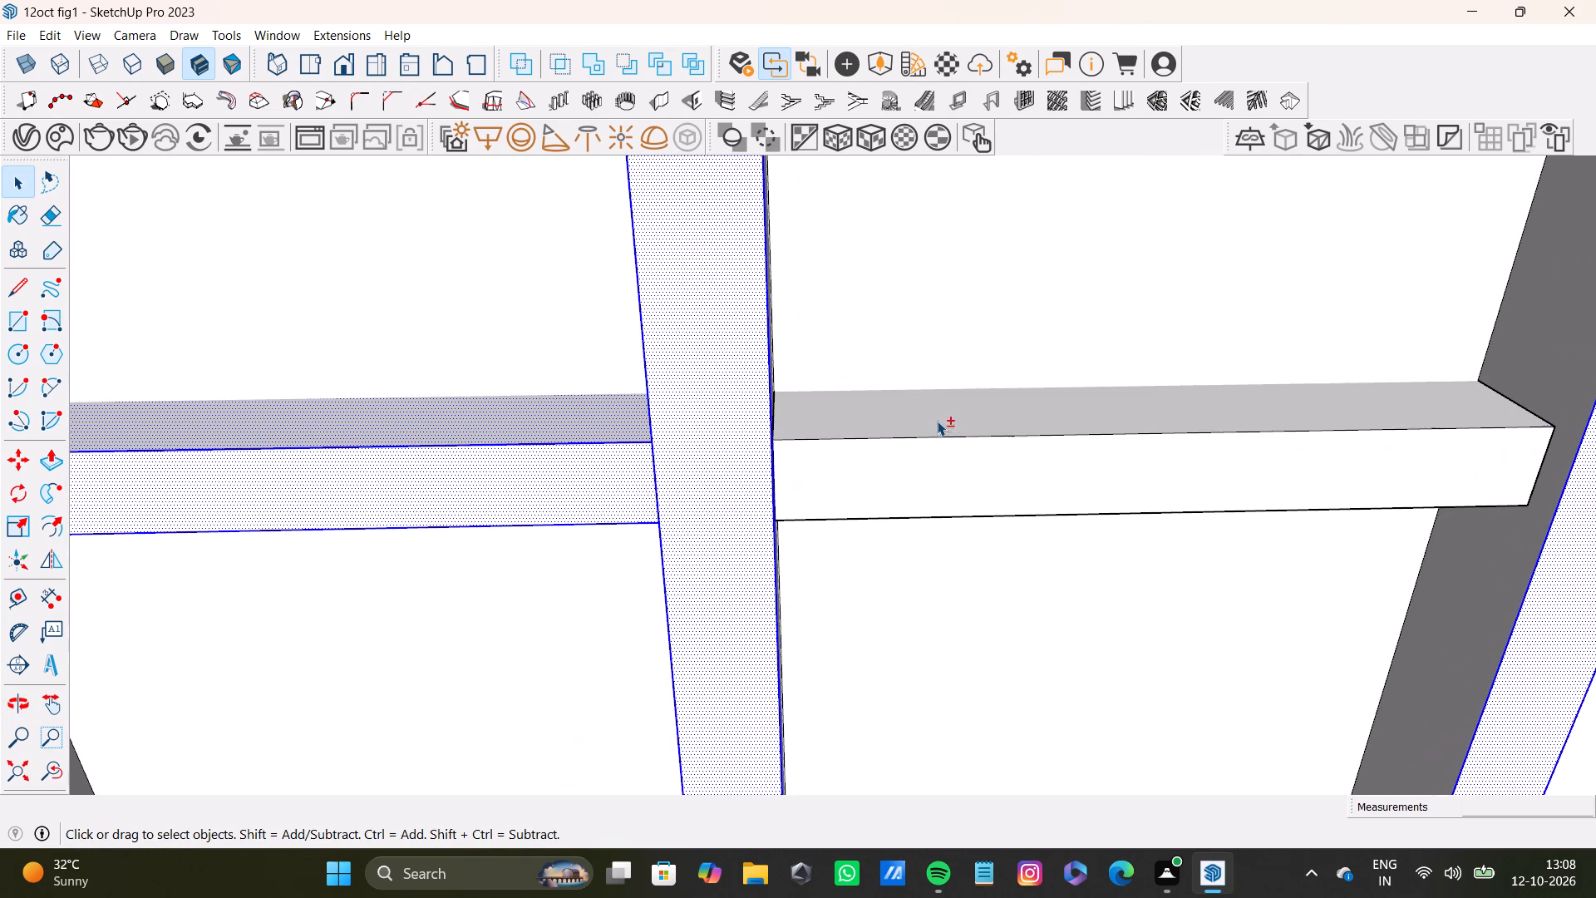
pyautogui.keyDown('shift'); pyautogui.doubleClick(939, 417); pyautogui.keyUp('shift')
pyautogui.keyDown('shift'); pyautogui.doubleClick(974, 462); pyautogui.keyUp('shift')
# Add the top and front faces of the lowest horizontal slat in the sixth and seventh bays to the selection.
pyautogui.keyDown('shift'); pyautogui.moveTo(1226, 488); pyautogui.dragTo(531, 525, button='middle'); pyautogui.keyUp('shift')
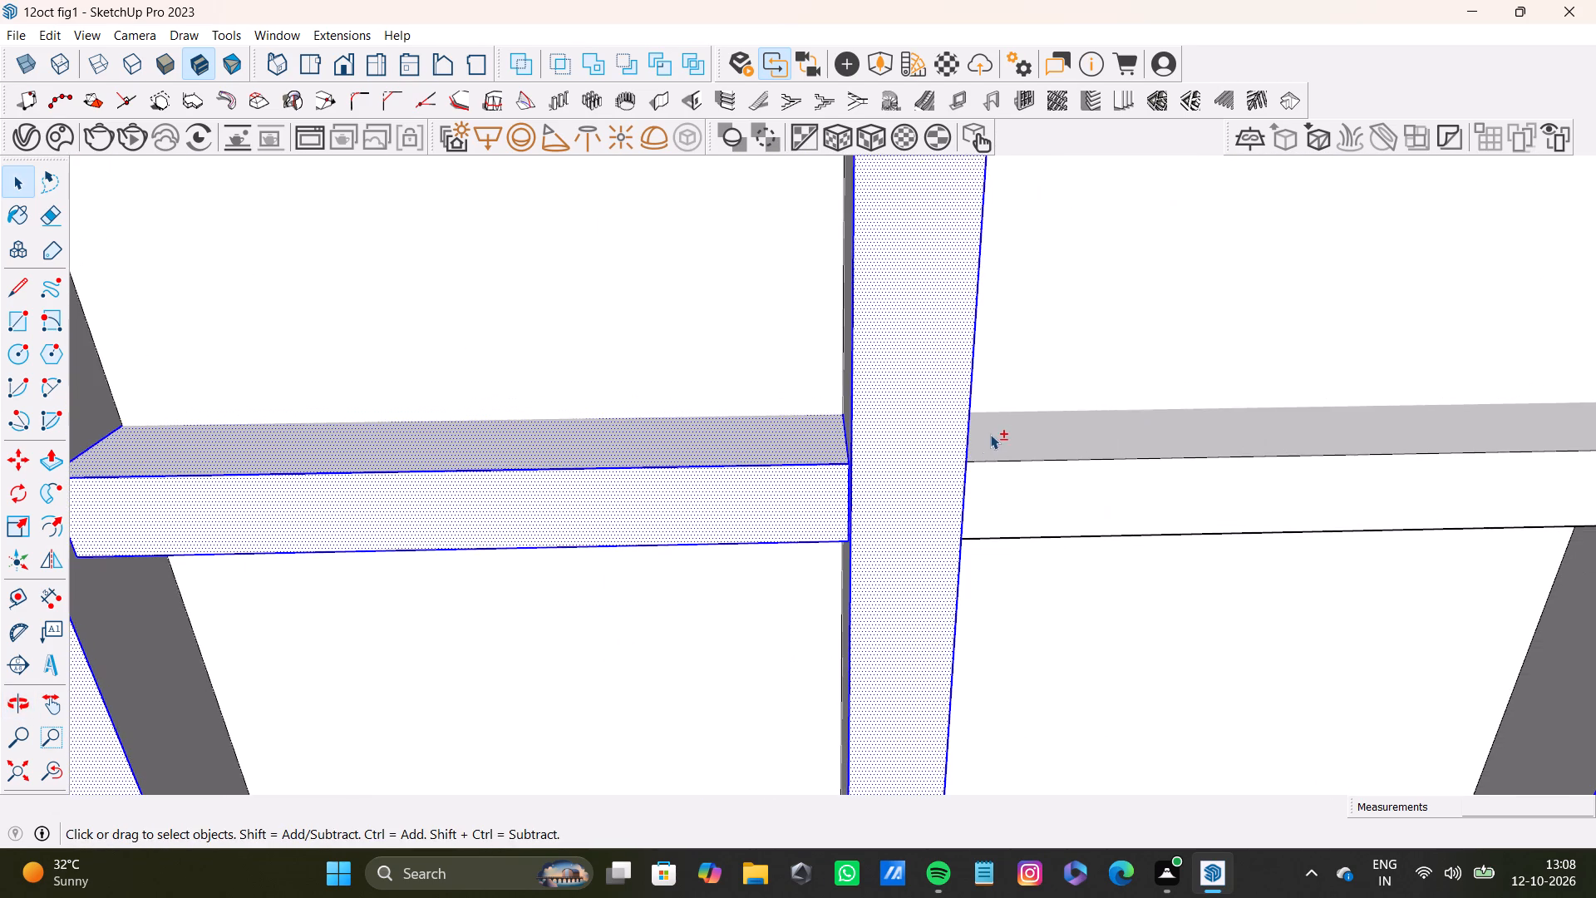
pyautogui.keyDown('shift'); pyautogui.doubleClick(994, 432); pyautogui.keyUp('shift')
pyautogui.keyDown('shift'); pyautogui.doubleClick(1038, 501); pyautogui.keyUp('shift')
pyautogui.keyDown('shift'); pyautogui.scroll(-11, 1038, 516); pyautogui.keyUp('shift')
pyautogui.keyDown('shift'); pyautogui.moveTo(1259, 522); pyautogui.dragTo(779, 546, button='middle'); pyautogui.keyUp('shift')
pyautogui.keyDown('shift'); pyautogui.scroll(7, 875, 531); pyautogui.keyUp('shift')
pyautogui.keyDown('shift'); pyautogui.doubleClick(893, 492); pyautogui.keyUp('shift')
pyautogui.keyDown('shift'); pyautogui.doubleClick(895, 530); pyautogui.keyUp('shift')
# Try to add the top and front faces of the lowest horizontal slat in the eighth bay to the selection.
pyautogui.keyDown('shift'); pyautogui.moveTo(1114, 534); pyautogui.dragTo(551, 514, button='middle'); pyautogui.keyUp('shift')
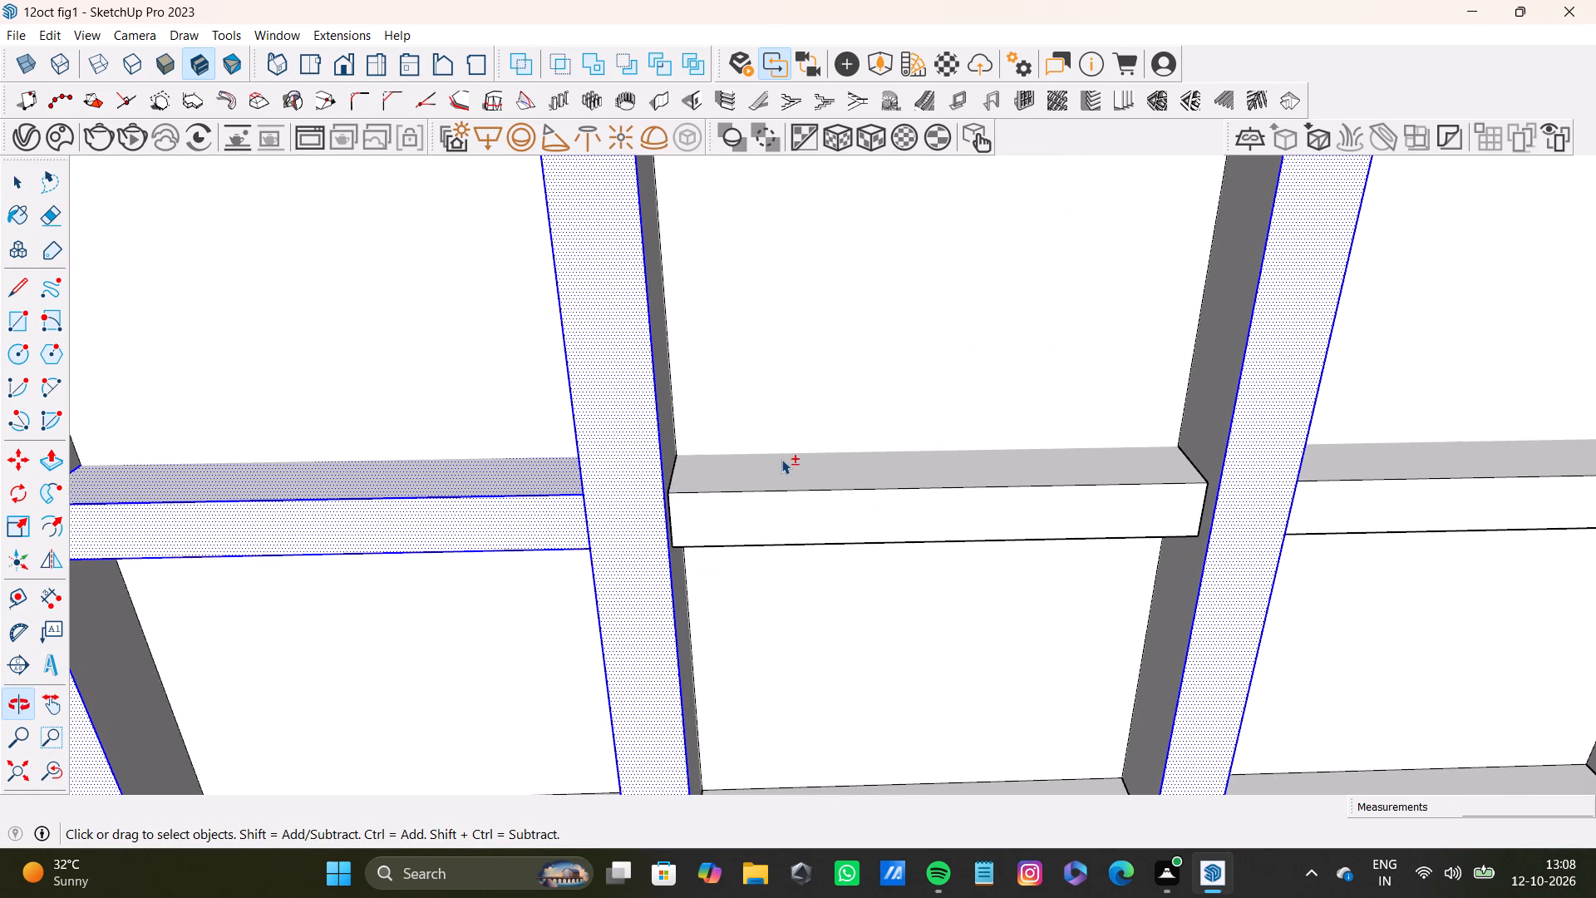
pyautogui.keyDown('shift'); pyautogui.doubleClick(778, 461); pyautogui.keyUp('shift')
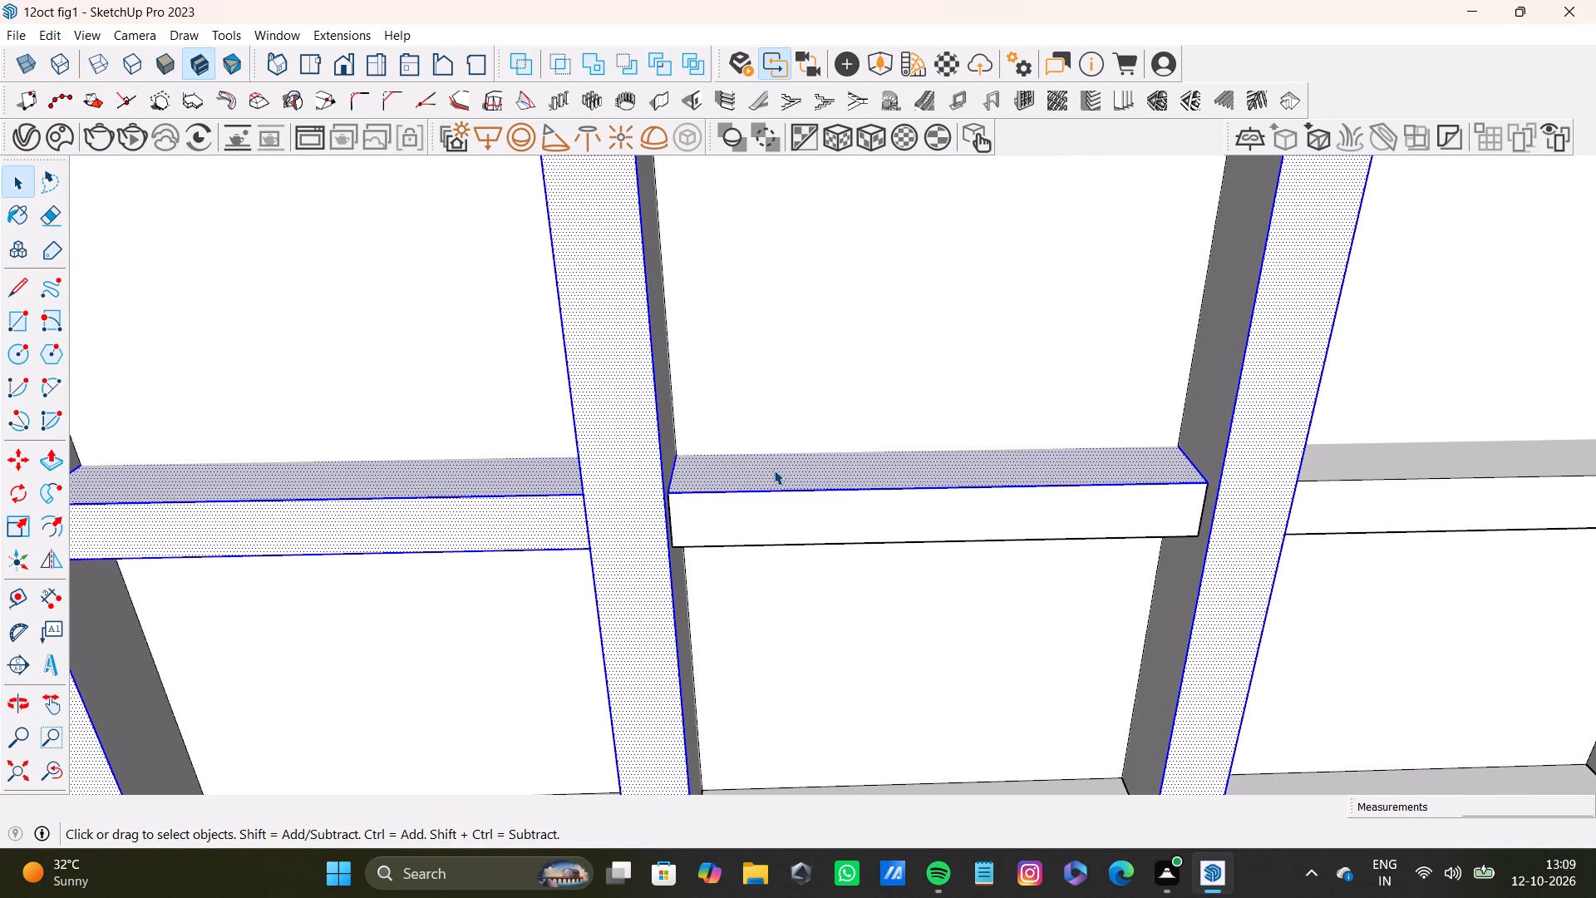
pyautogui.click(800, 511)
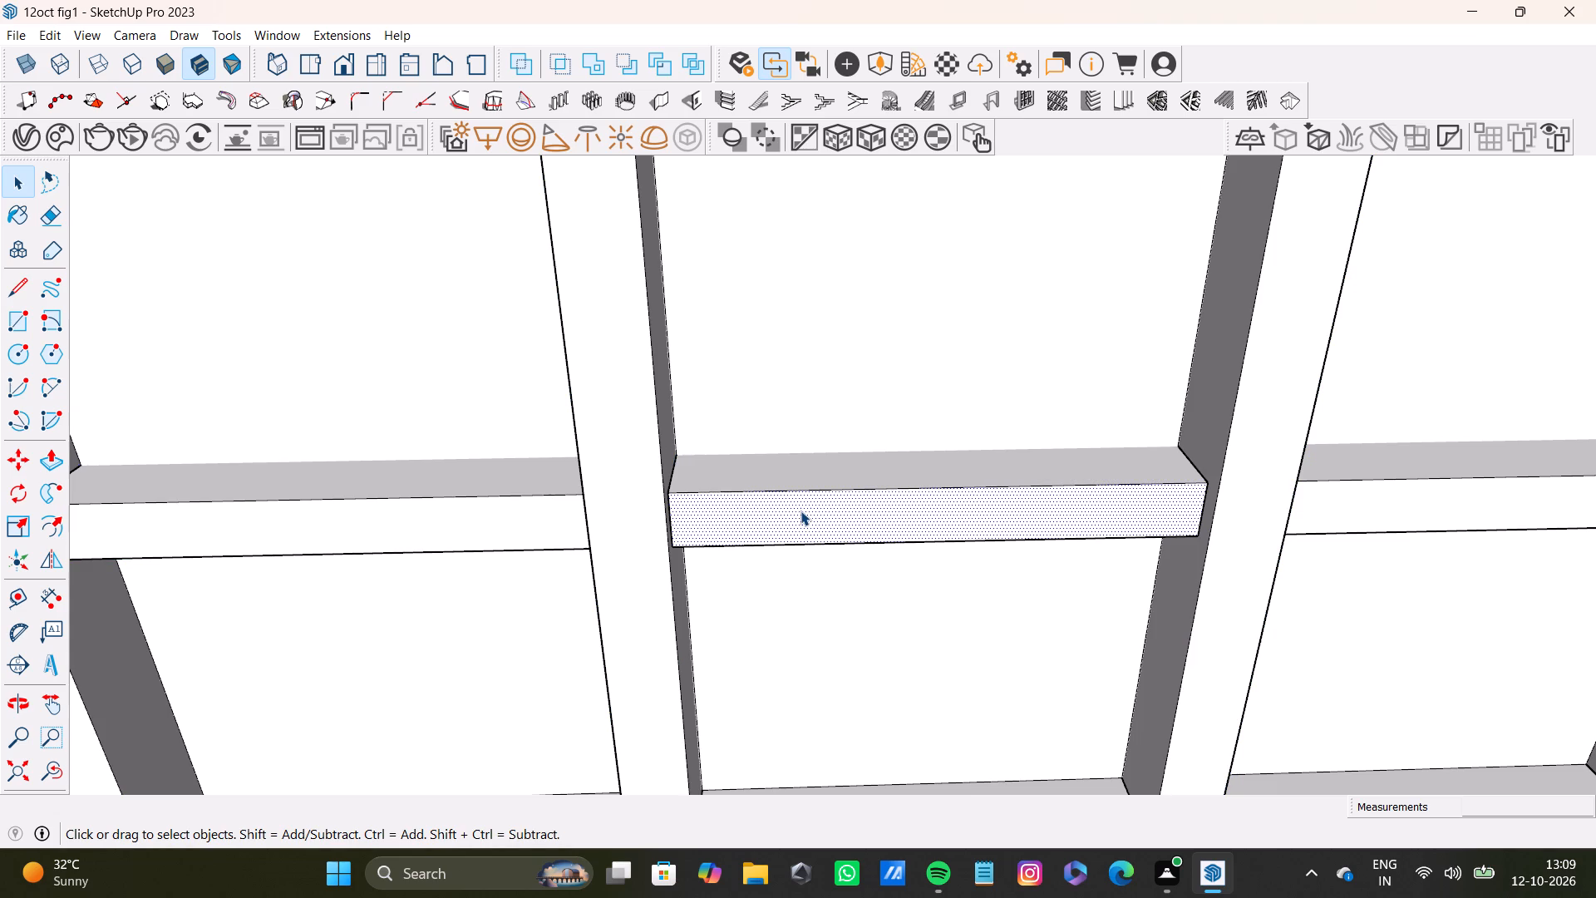
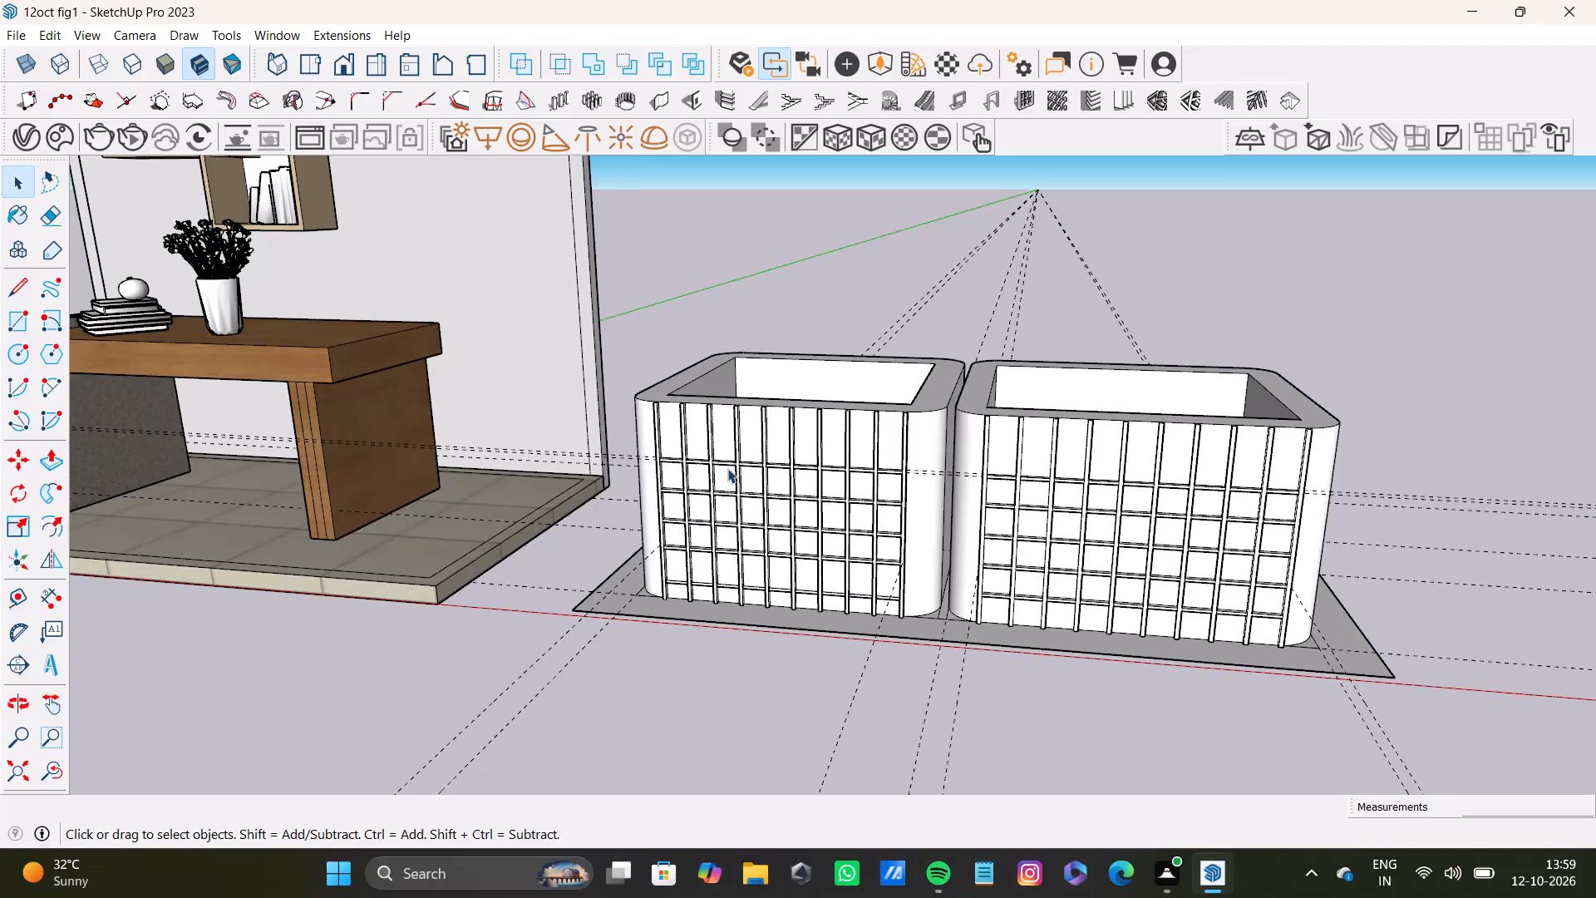
# On the box nearest the desk, select the front and top faces of the highest horizontal slat in the first two bays.
pyautogui.scroll(13, 703, 453)
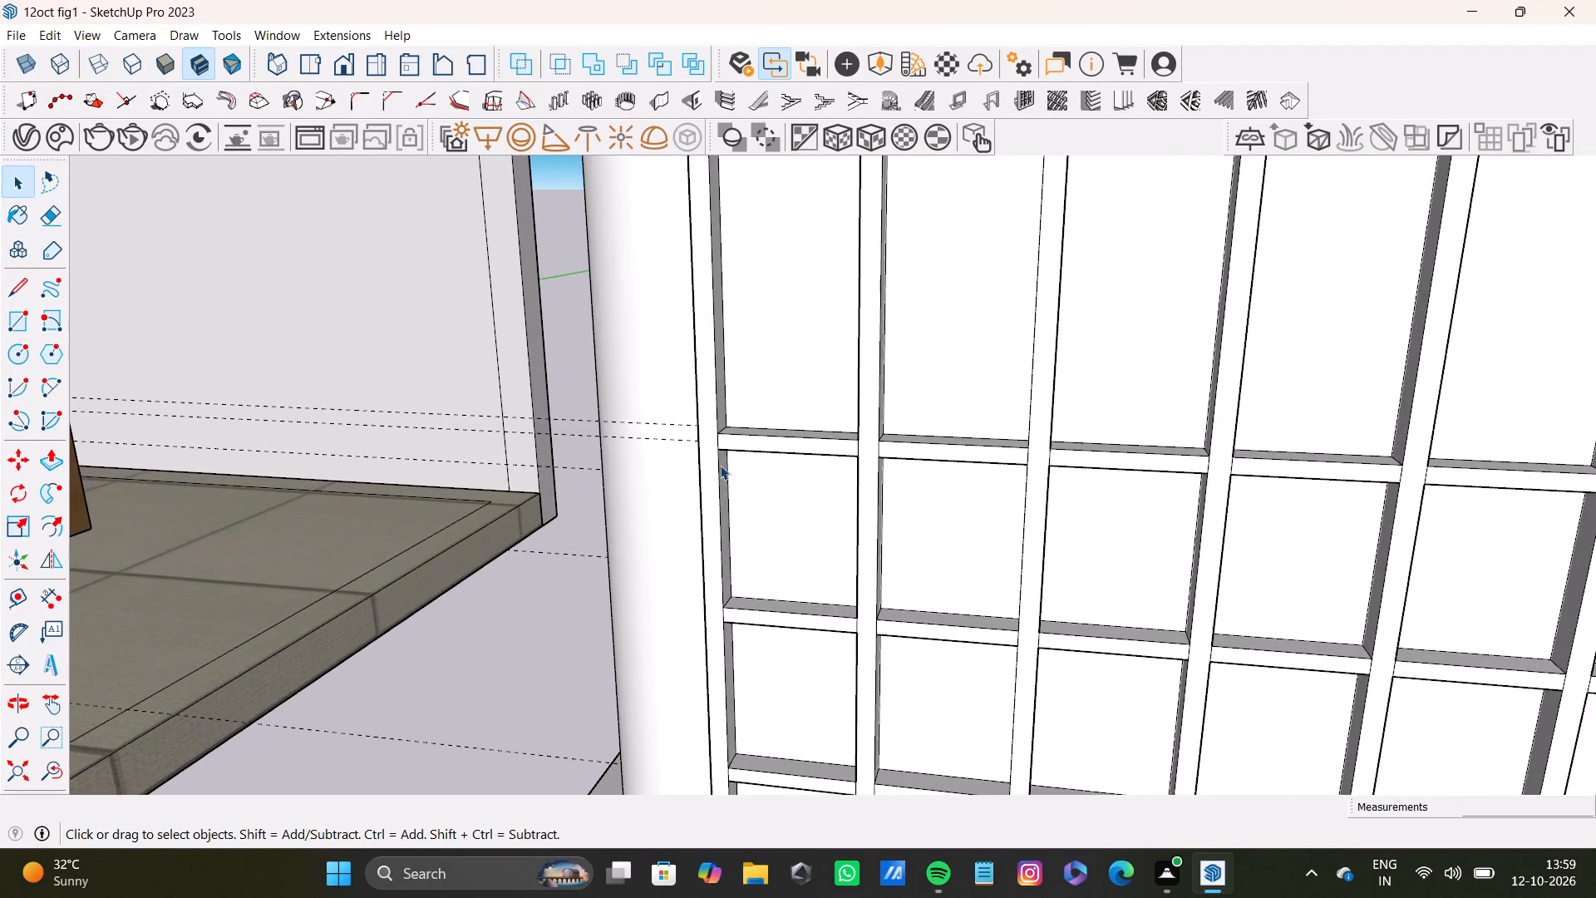
pyautogui.scroll(-9, 810, 496)
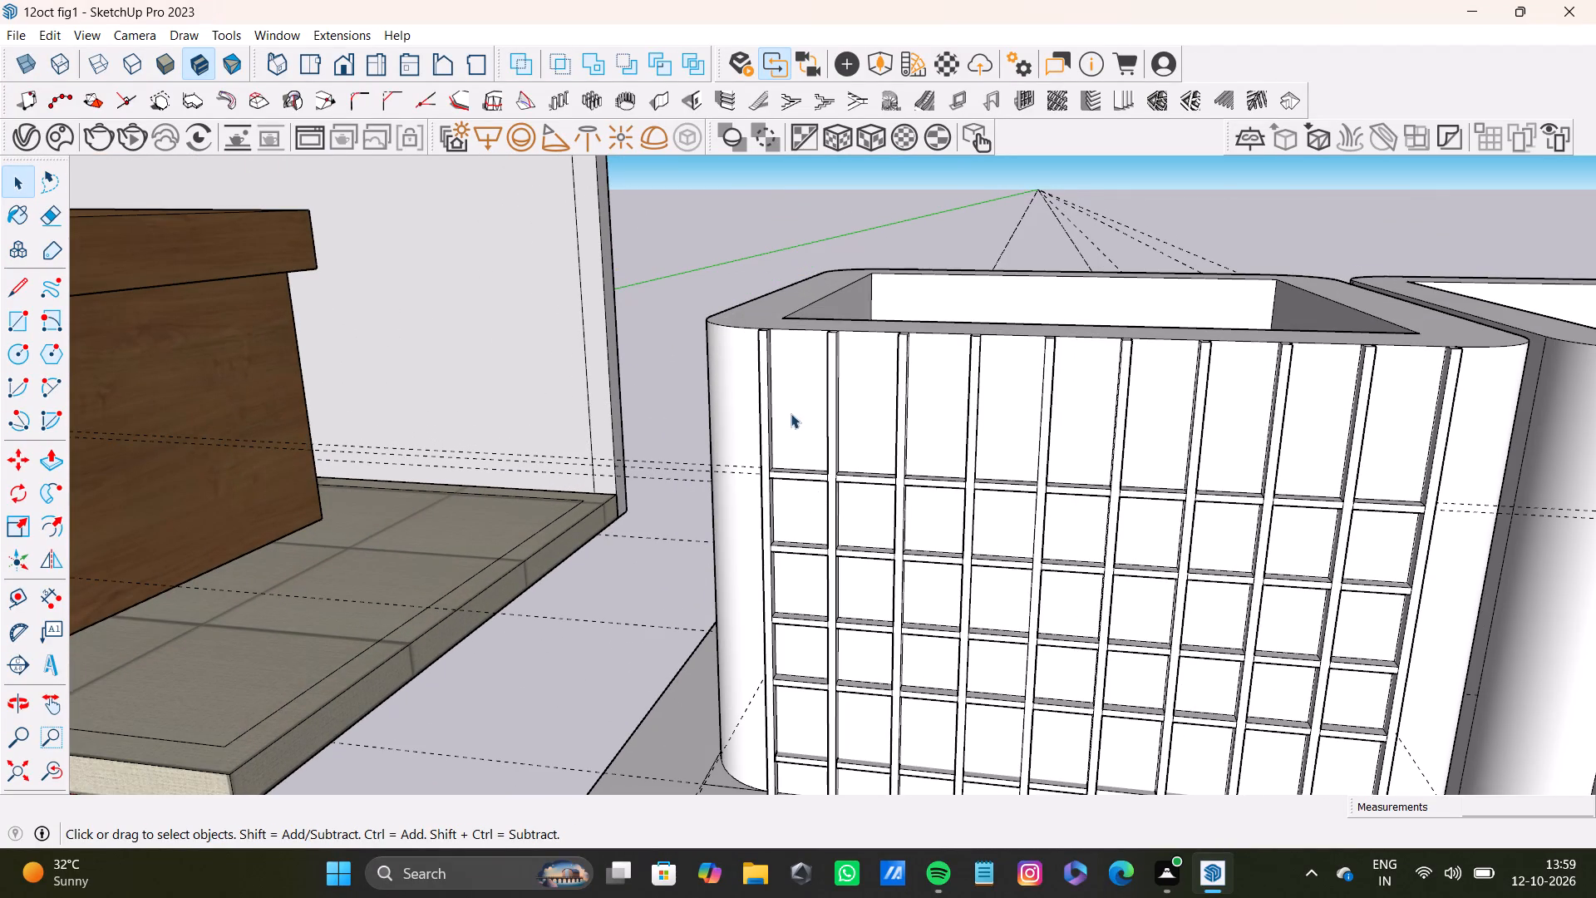
pyautogui.scroll(17, 793, 431)
pyautogui.keyDown('shift'); pyautogui.doubleClick(853, 489); pyautogui.keyUp('shift')
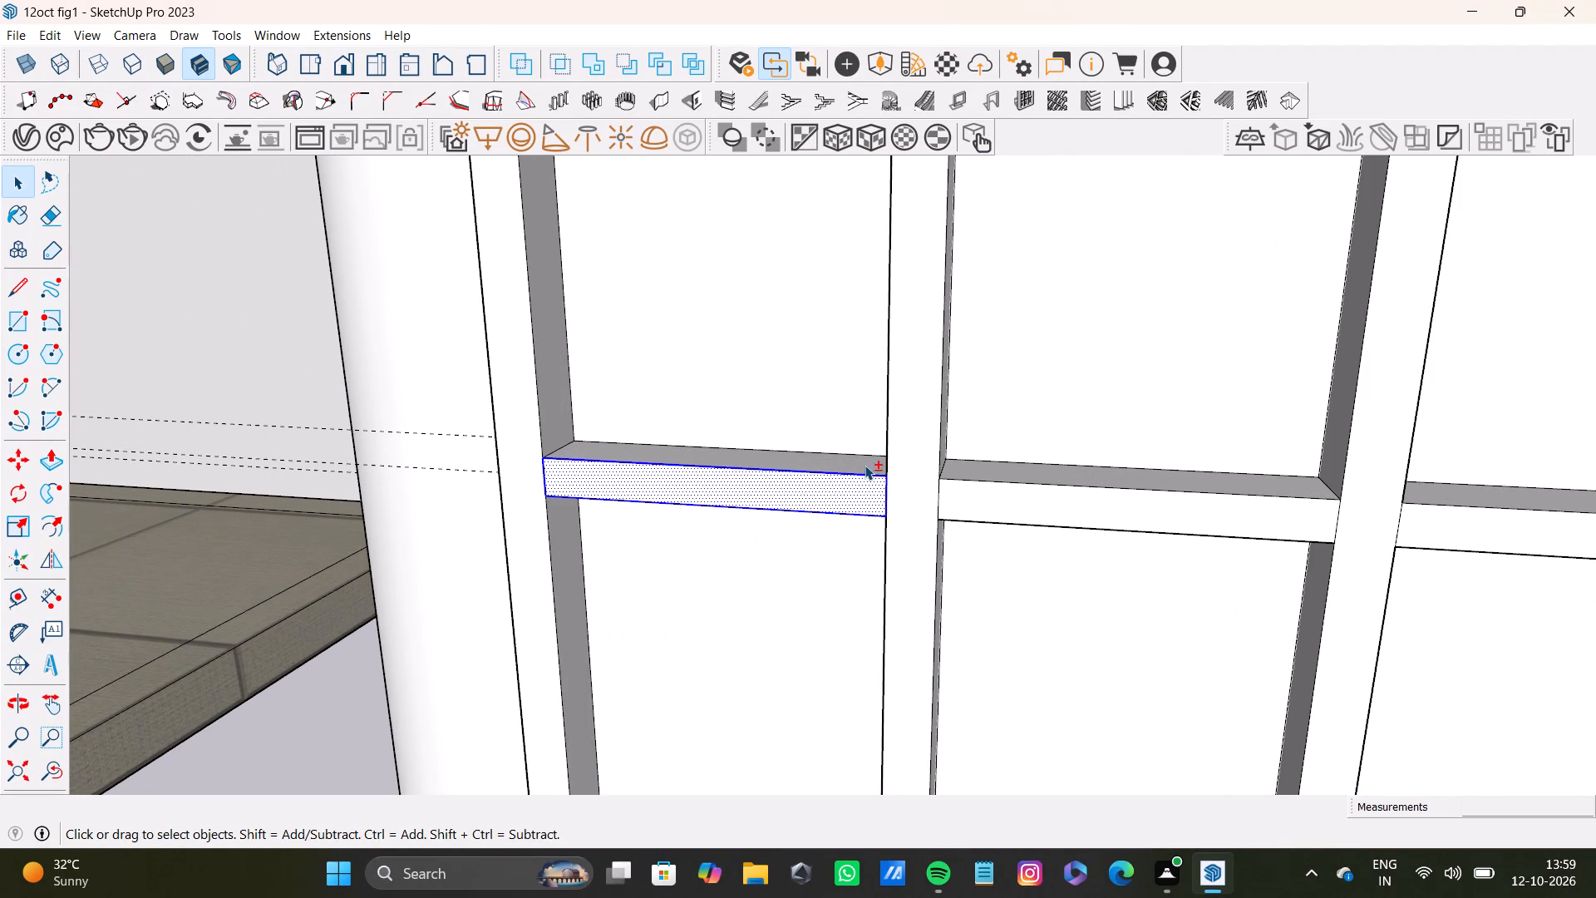
pyautogui.keyDown('shift'); pyautogui.doubleClick(864, 465); pyautogui.keyUp('shift')
pyautogui.keyDown('shift'); pyautogui.doubleClick(995, 469); pyautogui.keyUp('shift')
pyautogui.keyDown('shift'); pyautogui.doubleClick(996, 501); pyautogui.keyUp('shift')
# Add the front and top faces of the highest horizontal slat in the third and fourth bays to the selection.
pyautogui.keyDown('shift'); pyautogui.scroll(-4, 1101, 496); pyautogui.keyUp('shift')
pyautogui.keyDown('shift'); pyautogui.moveTo(1340, 545); pyautogui.dragTo(860, 477, button='middle'); pyautogui.keyUp('shift')
pyautogui.keyDown('shift'); pyautogui.scroll(8, 1001, 491); pyautogui.keyUp('shift')
pyautogui.keyDown('shift'); pyautogui.doubleClick(978, 444); pyautogui.keyUp('shift')
pyautogui.keyDown('shift'); pyautogui.doubleClick(996, 374); pyautogui.keyUp('shift')
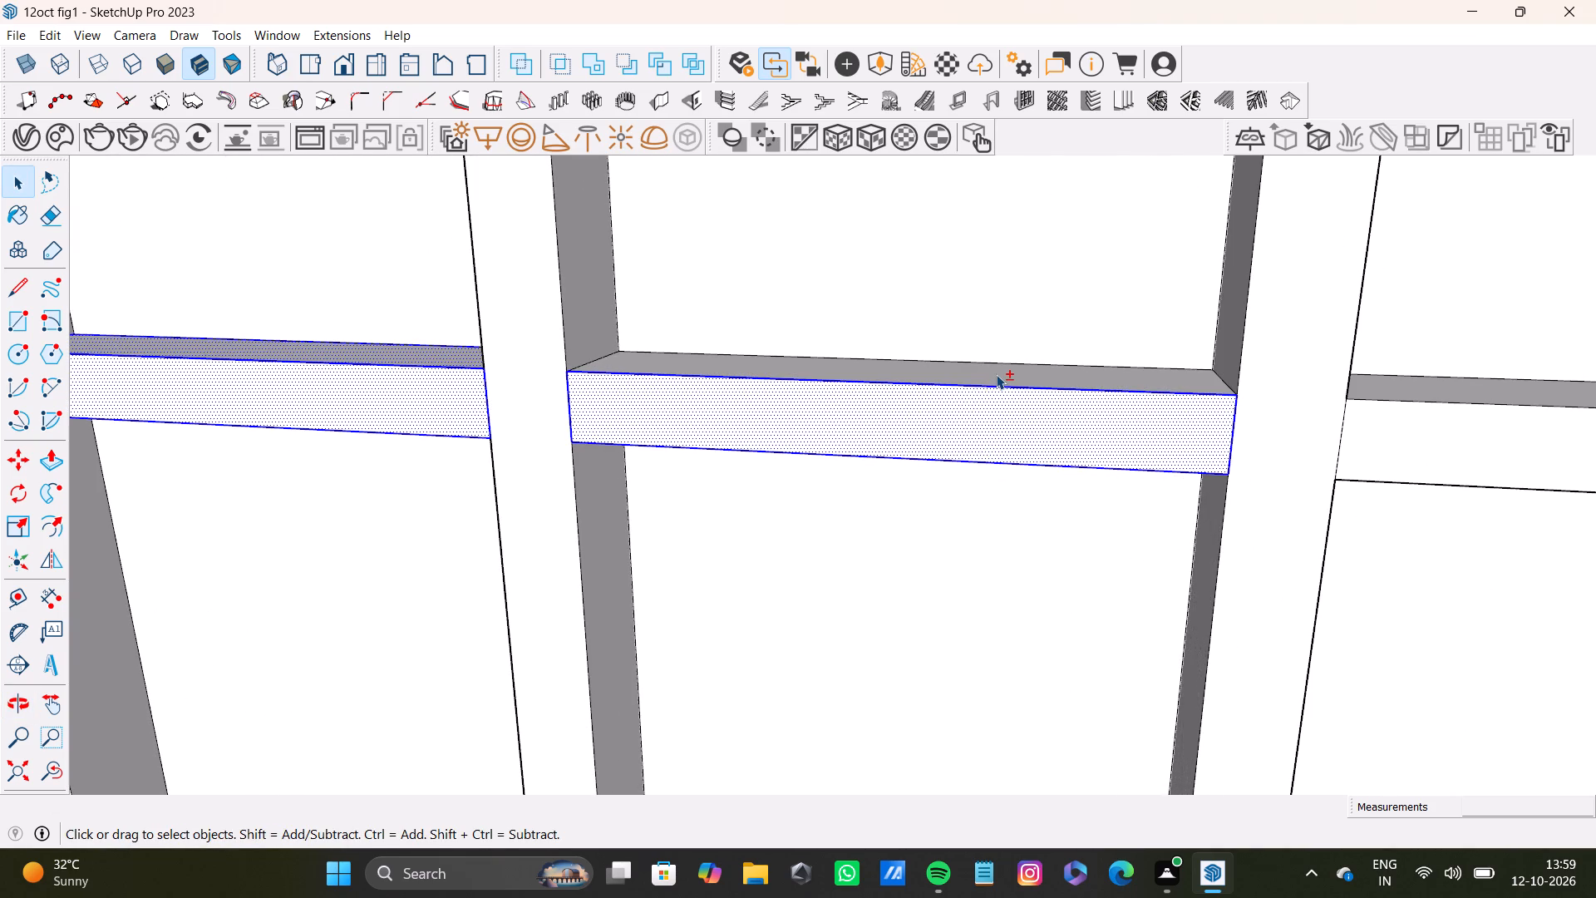
pyautogui.keyDown('shift'); pyautogui.scroll(-4, 1140, 463); pyautogui.keyUp('shift')
pyautogui.keyDown('shift'); pyautogui.moveTo(1279, 481); pyautogui.dragTo(616, 497, button='middle'); pyautogui.keyUp('shift')
pyautogui.keyDown('shift'); pyautogui.scroll(4, 879, 442); pyautogui.keyUp('shift')
pyautogui.keyDown('shift'); pyautogui.doubleClick(847, 477); pyautogui.keyUp('shift')
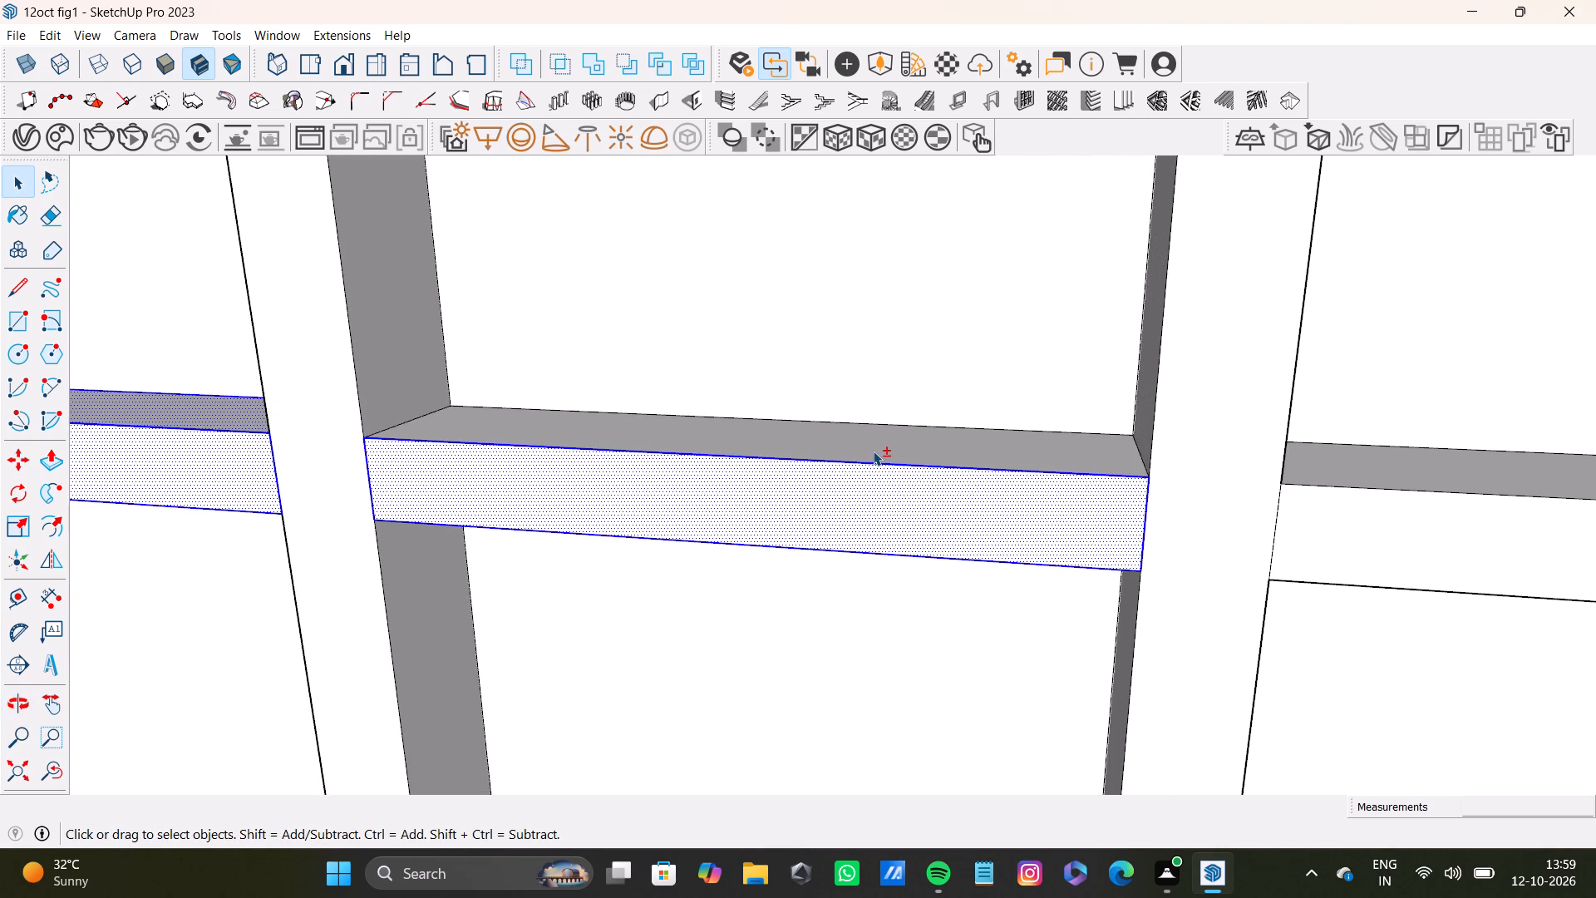
pyautogui.keyDown('shift'); pyautogui.doubleClick(873, 450); pyautogui.keyUp('shift')
# Add the top and front faces of the highest horizontal slat in the fifth and sixth bays to the selection.
pyautogui.keyDown('shift'); pyautogui.scroll(-9, 857, 532); pyautogui.keyUp('shift')
pyautogui.keyDown('shift'); pyautogui.moveTo(1018, 563); pyautogui.dragTo(788, 565, button='middle'); pyautogui.keyUp('shift')
pyautogui.keyDown('shift'); pyautogui.scroll(4, 935, 550); pyautogui.keyUp('shift')
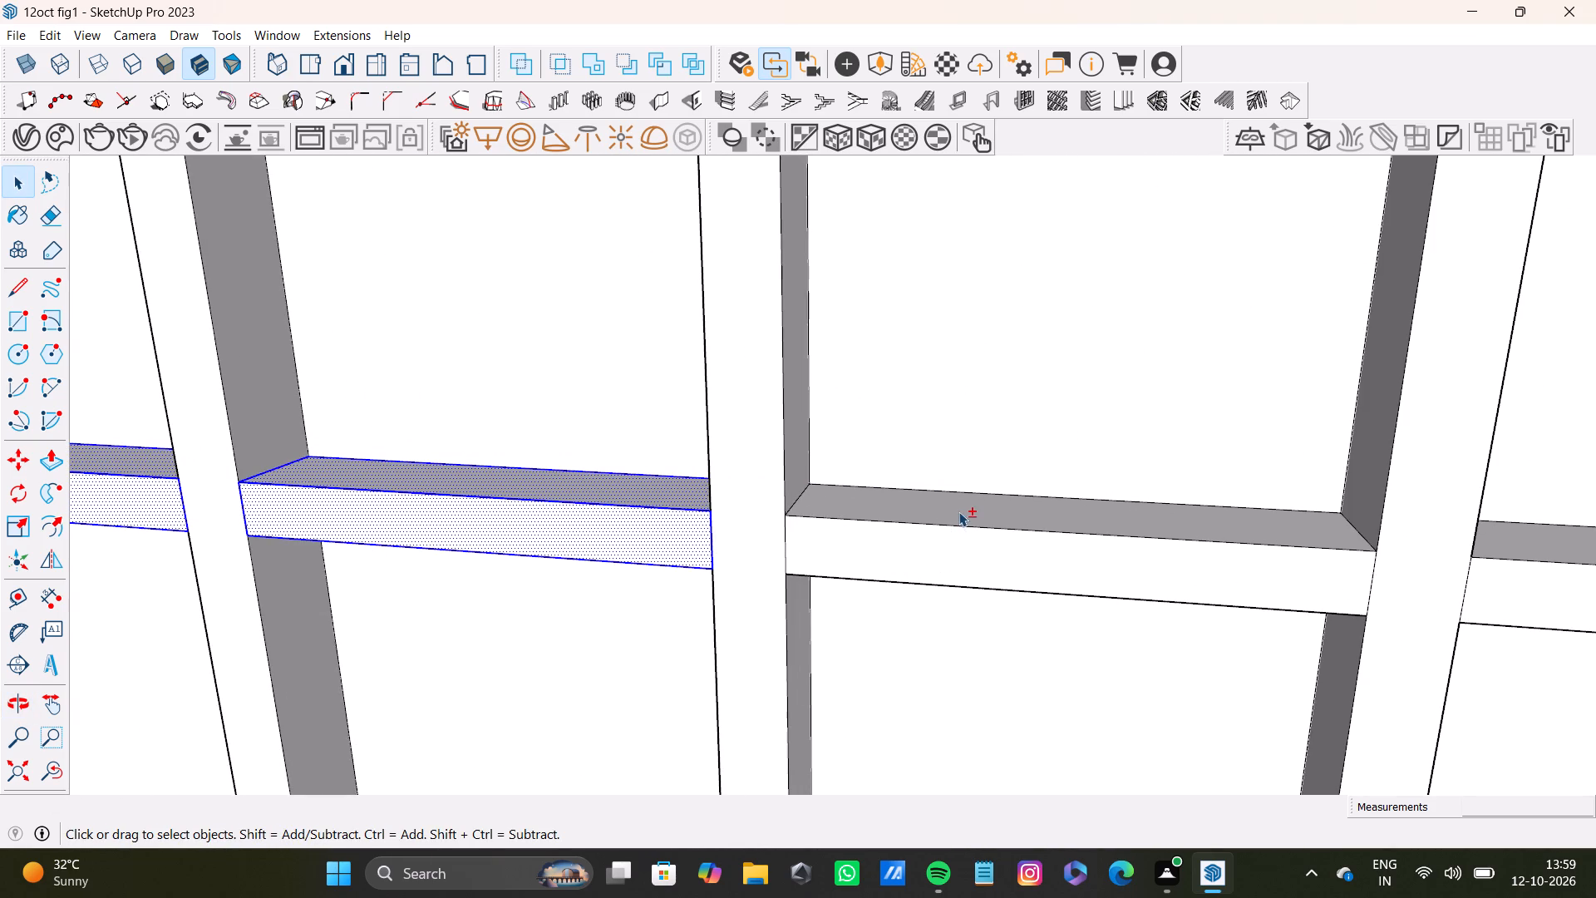
pyautogui.keyDown('shift'); pyautogui.doubleClick(958, 511); pyautogui.keyUp('shift')
pyautogui.keyDown('shift'); pyautogui.doubleClick(956, 545); pyautogui.keyUp('shift')
pyautogui.keyDown('shift'); pyautogui.scroll(-5, 967, 525); pyautogui.keyUp('shift')
pyautogui.keyDown('shift'); pyautogui.moveTo(1101, 501); pyautogui.dragTo(414, 447, button='middle'); pyautogui.keyUp('shift')
pyautogui.keyDown('shift'); pyautogui.scroll(4, 722, 481); pyautogui.keyUp('shift')
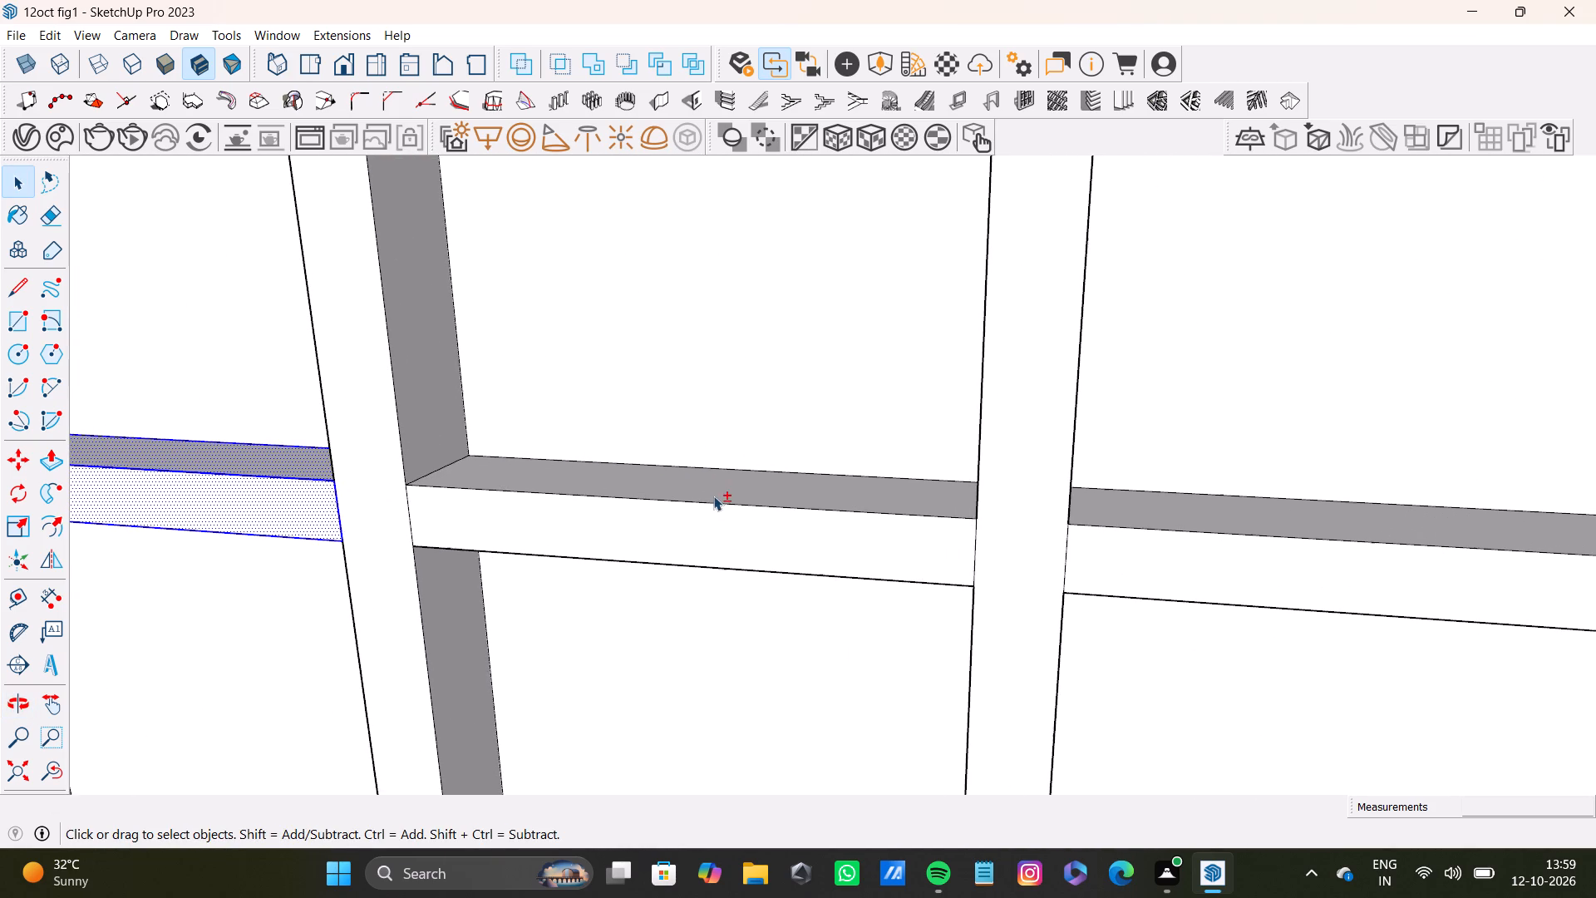
pyautogui.keyDown('shift'); pyautogui.doubleClick(717, 489); pyautogui.keyUp('shift')
pyautogui.keyDown('shift'); pyautogui.doubleClick(708, 538); pyautogui.keyUp('shift')
# Add the top and front faces of the highest horizontal slat in the seventh, eighth and ninth bays to the selection.
pyautogui.keyDown('shift'); pyautogui.moveTo(1081, 510); pyautogui.dragTo(608, 540, button='middle'); pyautogui.keyUp('shift')
pyautogui.keyDown('shift'); pyautogui.doubleClick(736, 534); pyautogui.keyUp('shift')
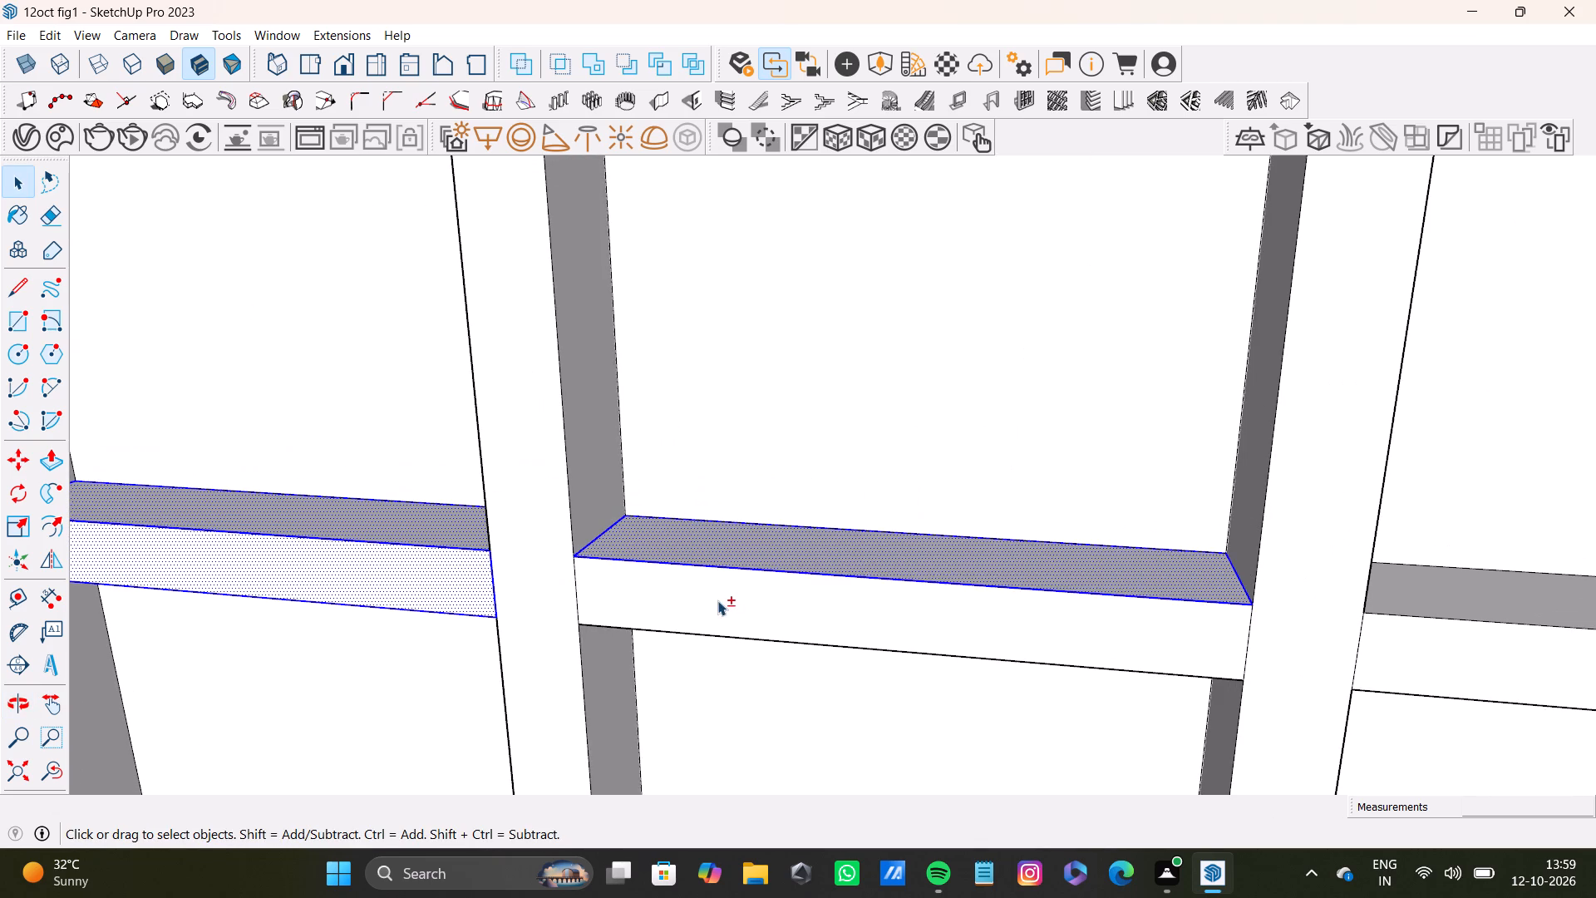
pyautogui.keyDown('shift'); pyautogui.doubleClick(717, 600); pyautogui.keyUp('shift')
pyautogui.keyDown('shift'); pyautogui.moveTo(1007, 623); pyautogui.dragTo(521, 577, button='middle'); pyautogui.keyUp('shift')
pyautogui.keyDown('shift'); pyautogui.doubleClick(953, 542); pyautogui.keyUp('shift')
pyautogui.keyDown('shift'); pyautogui.doubleClick(914, 601); pyautogui.keyUp('shift')
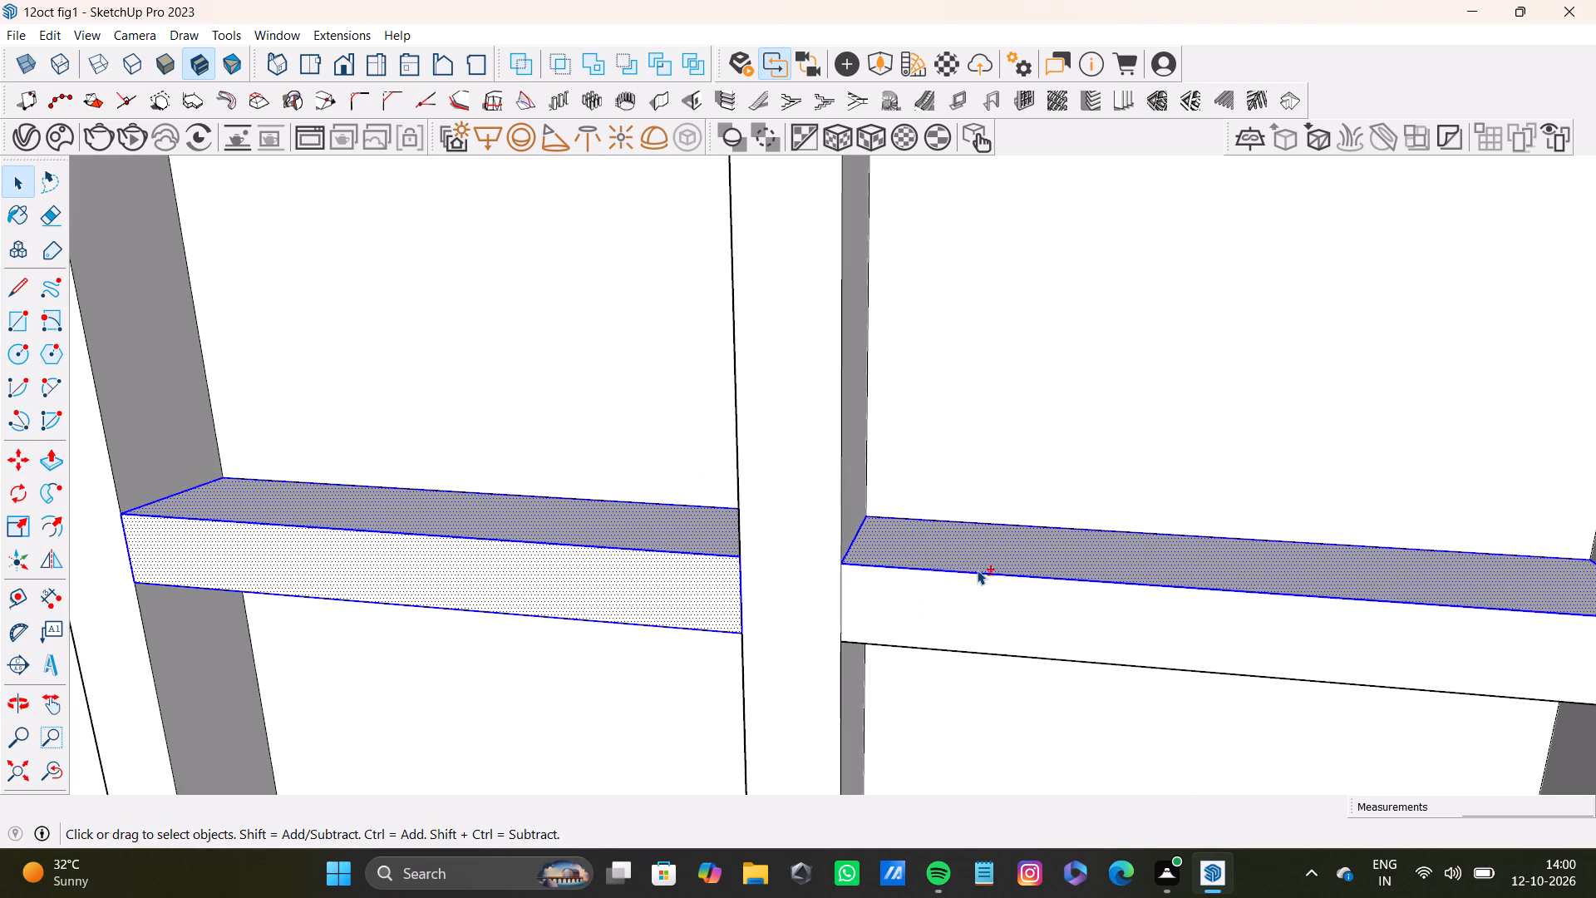
pyautogui.keyDown('shift'); pyautogui.scroll(-5, 981, 568); pyautogui.keyUp('shift')
pyautogui.keyDown('shift'); pyautogui.doubleClick(940, 590); pyautogui.keyUp('shift')
pyautogui.keyDown('shift'); pyautogui.scroll(-1, 1106, 577); pyautogui.keyUp('shift')
pyautogui.keyDown('shift'); pyautogui.moveTo(1175, 609); pyautogui.dragTo(461, 538, button='middle'); pyautogui.keyUp('shift')
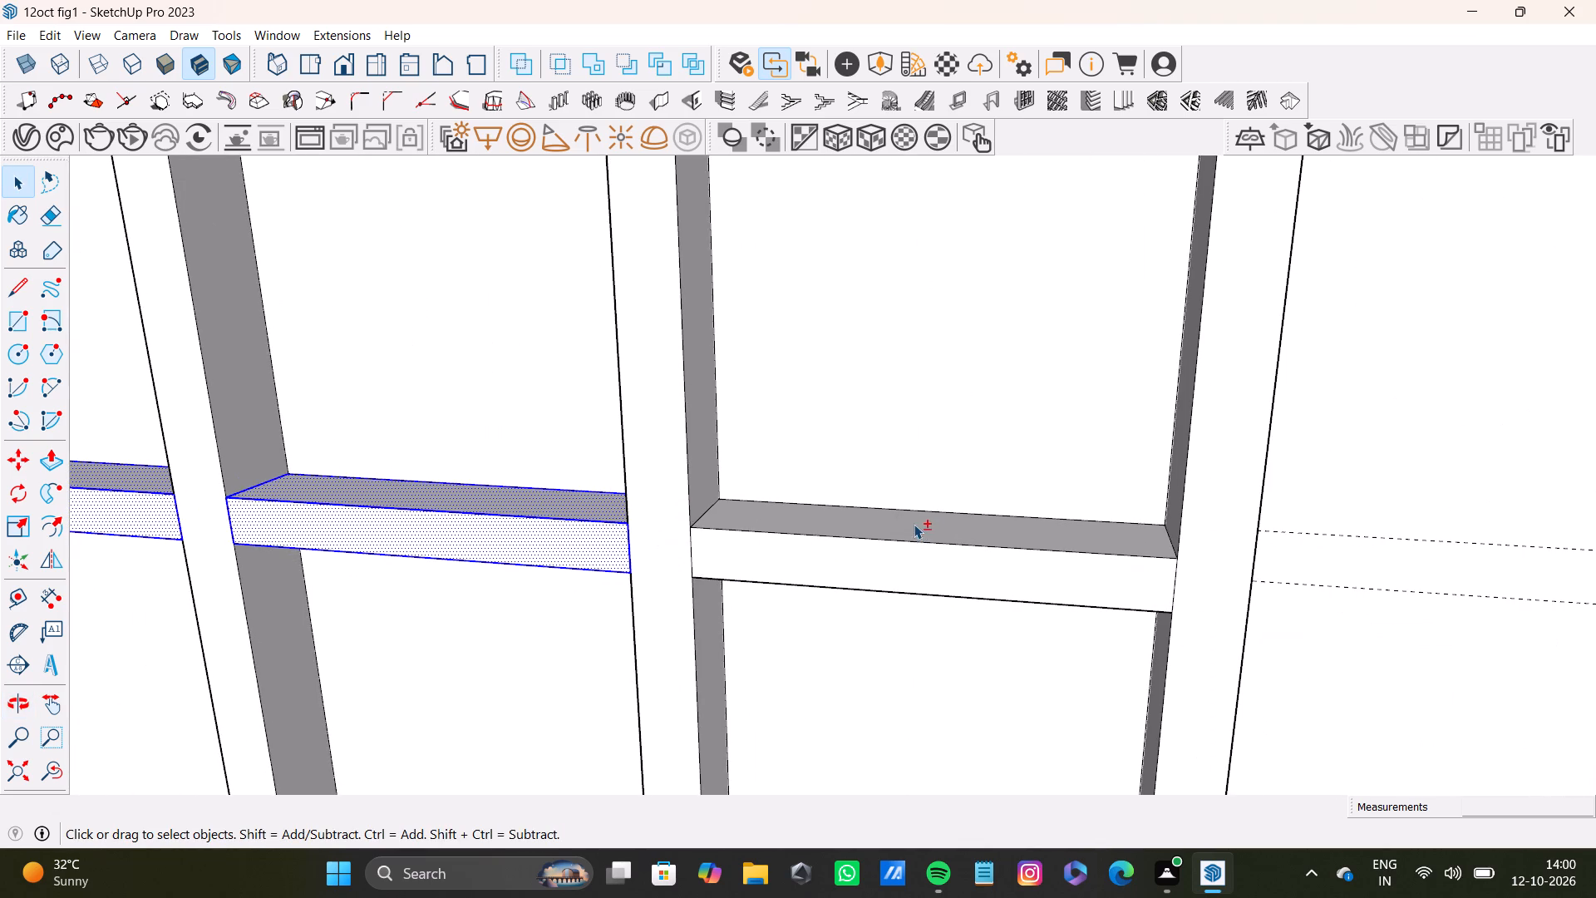
pyautogui.keyDown('shift'); pyautogui.doubleClick(914, 524); pyautogui.keyUp('shift')
pyautogui.keyDown('shift'); pyautogui.doubleClick(904, 565); pyautogui.keyUp('shift')
# Add the top and front faces of the second horizontal slat from the top in the first bay to the selection.
pyautogui.keyDown('shift'); pyautogui.scroll(-10, 862, 578); pyautogui.keyUp('shift')
pyautogui.keyDown('shift'); pyautogui.moveTo(806, 591); pyautogui.dragTo(1155, 387, button='middle'); pyautogui.keyUp('shift')
pyautogui.keyDown('shift'); pyautogui.scroll(4, 391, 483); pyautogui.keyUp('shift')
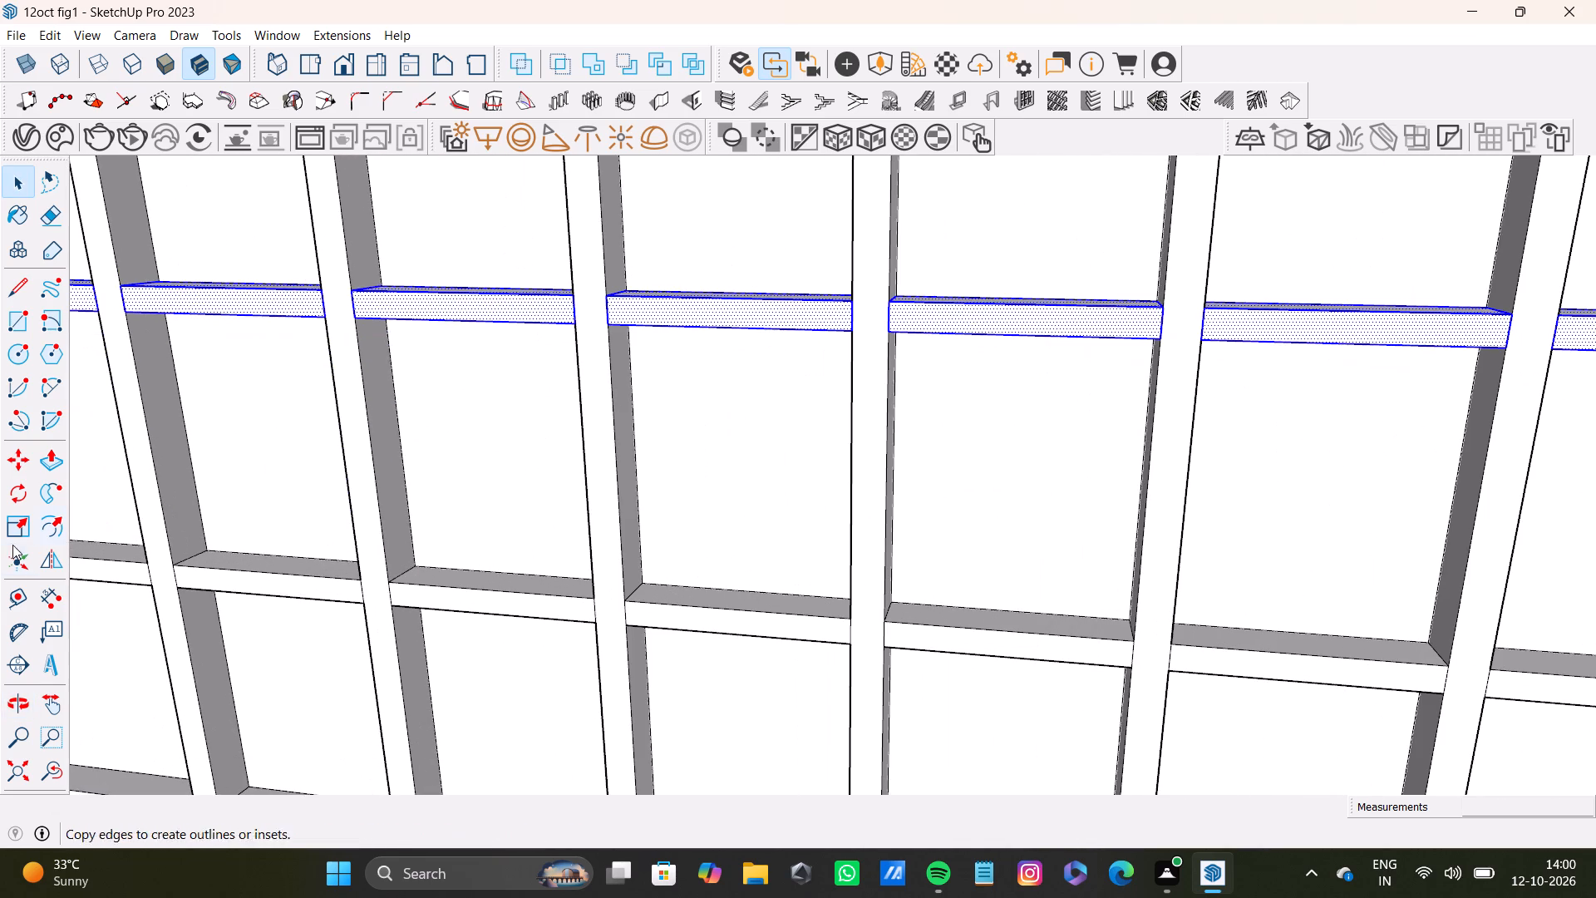
pyautogui.keyDown('shift'); pyautogui.scroll(1, 60, 525); pyautogui.keyUp('shift')
pyautogui.keyDown('shift'); pyautogui.moveTo(69, 529); pyautogui.dragTo(697, 545, button='middle'); pyautogui.keyUp('shift')
pyautogui.keyDown('shift'); pyautogui.moveTo(251, 521); pyautogui.dragTo(839, 566, button='middle'); pyautogui.keyUp('shift')
pyautogui.keyDown('shift'); pyautogui.scroll(8, 234, 535); pyautogui.keyUp('shift')
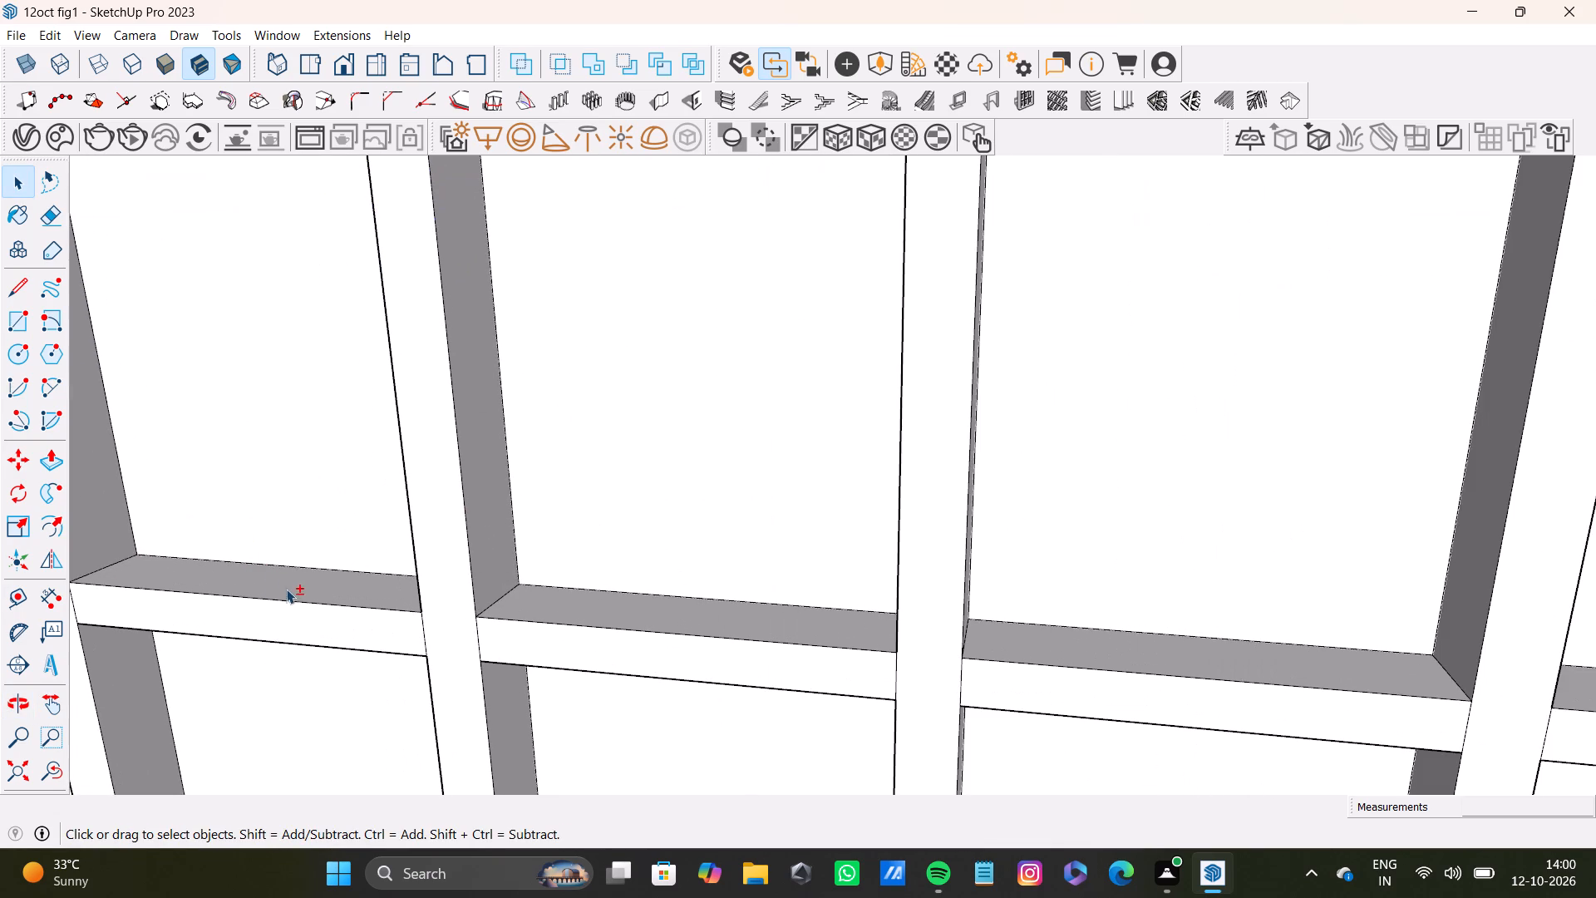
pyautogui.keyDown('shift'); pyautogui.doubleClick(287, 591); pyautogui.keyUp('shift')
pyautogui.keyDown('shift'); pyautogui.doubleClick(294, 610); pyautogui.keyUp('shift')
# Add the top and front faces of the second horizontal slat in the second and third bays to the selection.
pyautogui.keyDown('shift'); pyautogui.scroll(-9, 309, 599); pyautogui.keyUp('shift')
pyautogui.keyDown('shift'); pyautogui.moveTo(347, 594); pyautogui.dragTo(383, 557, button='middle'); pyautogui.keyUp('shift')
pyautogui.keyDown('shift'); pyautogui.scroll(7, 425, 567); pyautogui.keyUp('shift')
pyautogui.keyDown('shift'); pyautogui.doubleClick(490, 568); pyautogui.keyUp('shift')
pyautogui.keyDown('shift'); pyautogui.click(484, 599); pyautogui.keyUp('shift')
pyautogui.keyDown('shift'); pyautogui.moveTo(484, 599); pyautogui.dragTo(500, 597); pyautogui.keyUp('shift')
pyautogui.keyDown('shift'); pyautogui.click(877, 572); pyautogui.keyUp('shift')
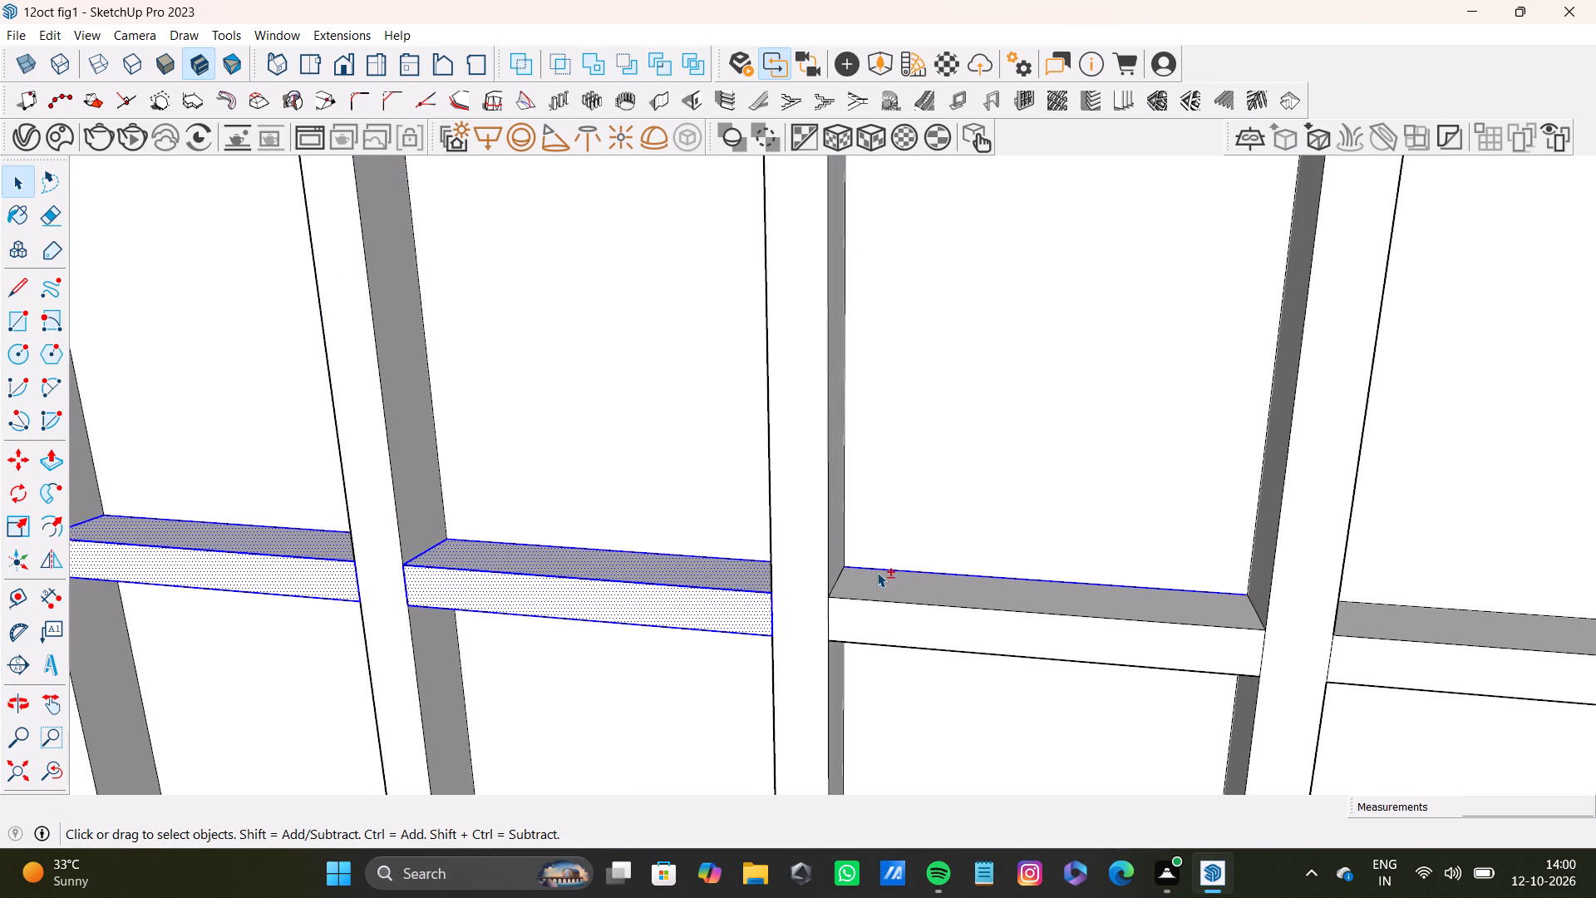
pyautogui.keyDown('shift'); pyautogui.doubleClick(879, 578); pyautogui.keyUp('shift')
pyautogui.keyDown('shift'); pyautogui.doubleClick(884, 629); pyautogui.keyUp('shift')
# Add the top and front faces of the second horizontal slat in the fourth and fifth bays to the selection.
pyautogui.keyDown('shift'); pyautogui.scroll(-5, 587, 632); pyautogui.keyUp('shift')
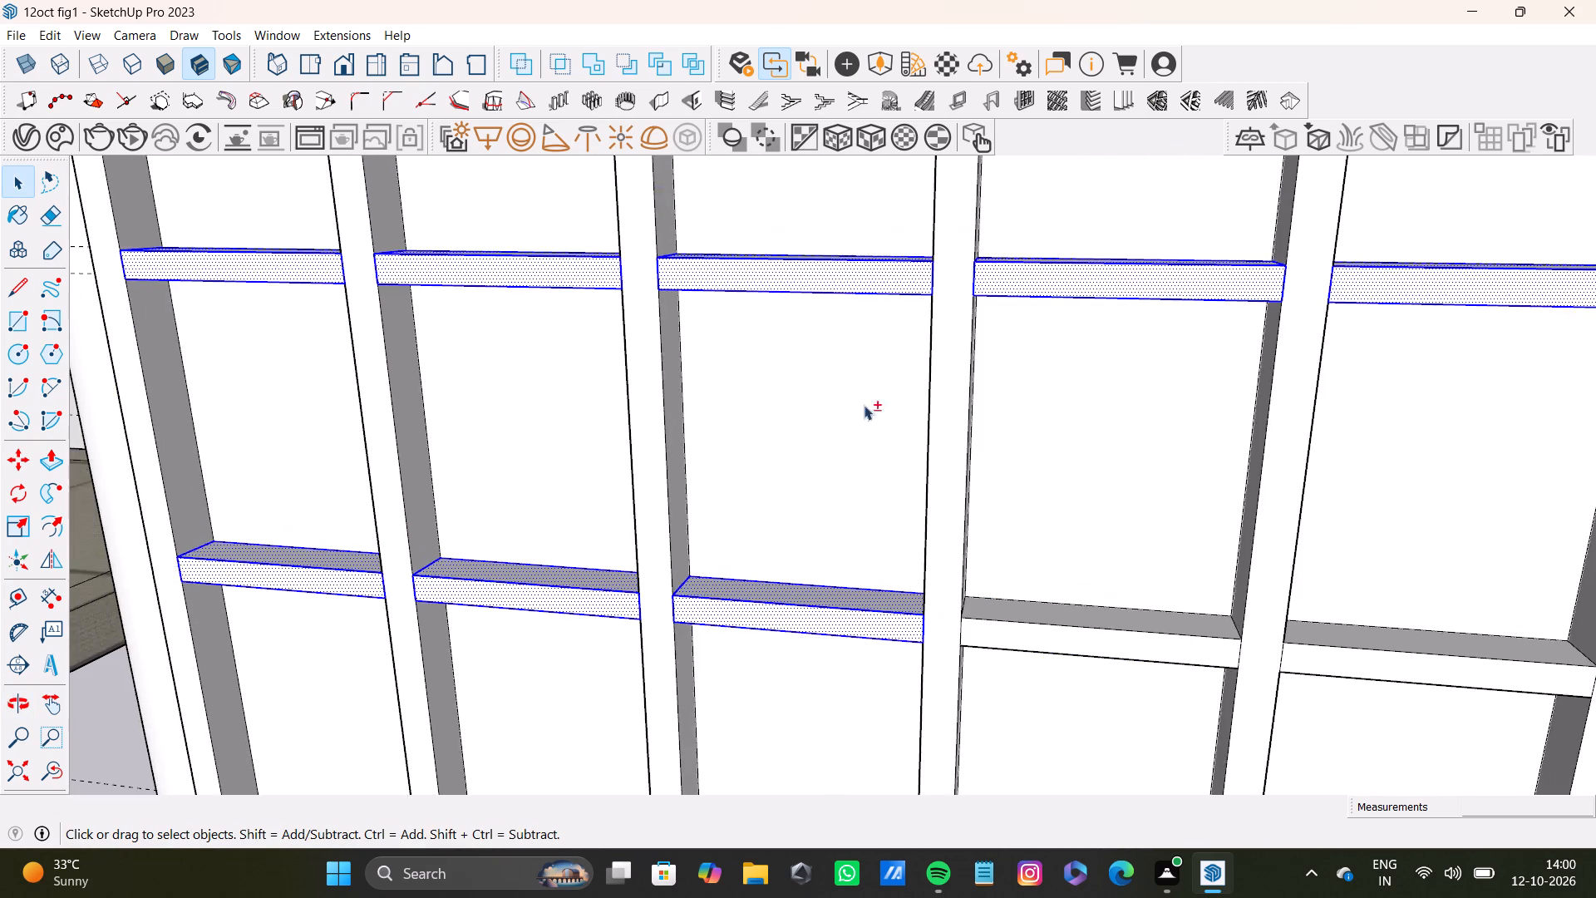
pyautogui.keyDown('shift'); pyautogui.moveTo(868, 405); pyautogui.dragTo(465, 300, button='middle'); pyautogui.keyUp('shift')
pyautogui.keyDown('shift'); pyautogui.scroll(7, 761, 540); pyautogui.keyUp('shift')
pyautogui.keyDown('shift'); pyautogui.doubleClick(733, 494); pyautogui.keyUp('shift')
pyautogui.keyDown('shift'); pyautogui.click(784, 559); pyautogui.keyUp('shift')
pyautogui.keyDown('shift'); pyautogui.moveTo(784, 559); pyautogui.dragTo(797, 560); pyautogui.keyUp('shift')
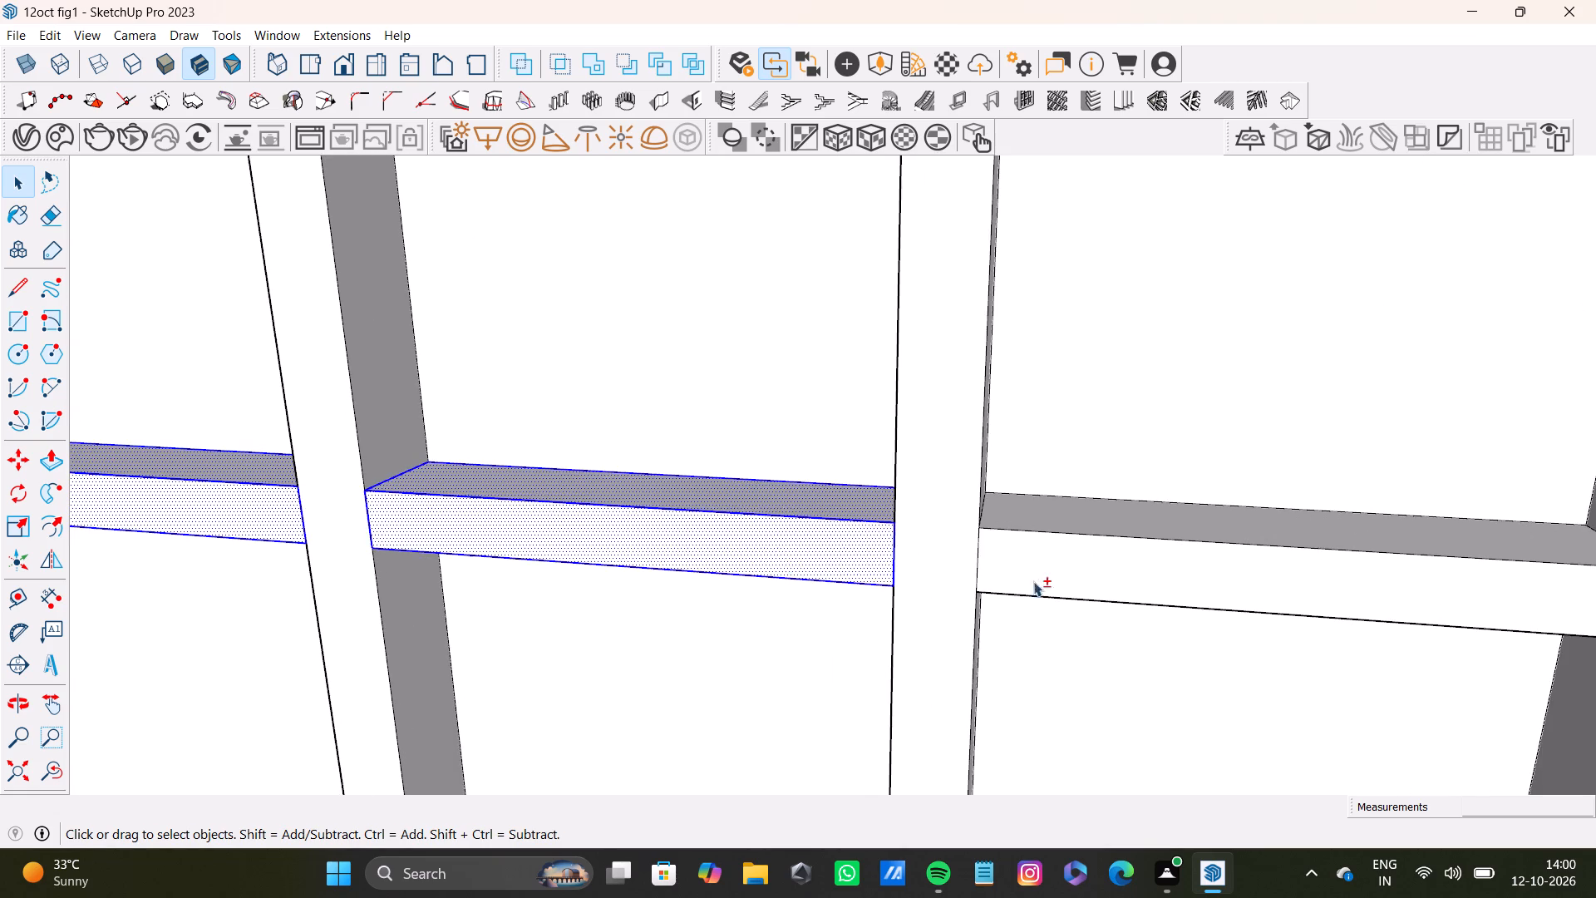
pyautogui.keyDown('shift'); pyautogui.moveTo(1088, 559); pyautogui.dragTo(767, 551, button='middle'); pyautogui.keyUp('shift')
pyautogui.keyDown('shift'); pyautogui.doubleClick(805, 513); pyautogui.keyUp('shift')
pyautogui.keyDown('shift'); pyautogui.doubleClick(804, 553); pyautogui.keyUp('shift')
# Add the top and front faces of the second horizontal slat in the sixth and seventh bays to the selection.
pyautogui.keyDown('shift'); pyautogui.moveTo(1012, 545); pyautogui.dragTo(518, 555, button='middle'); pyautogui.keyUp('shift')
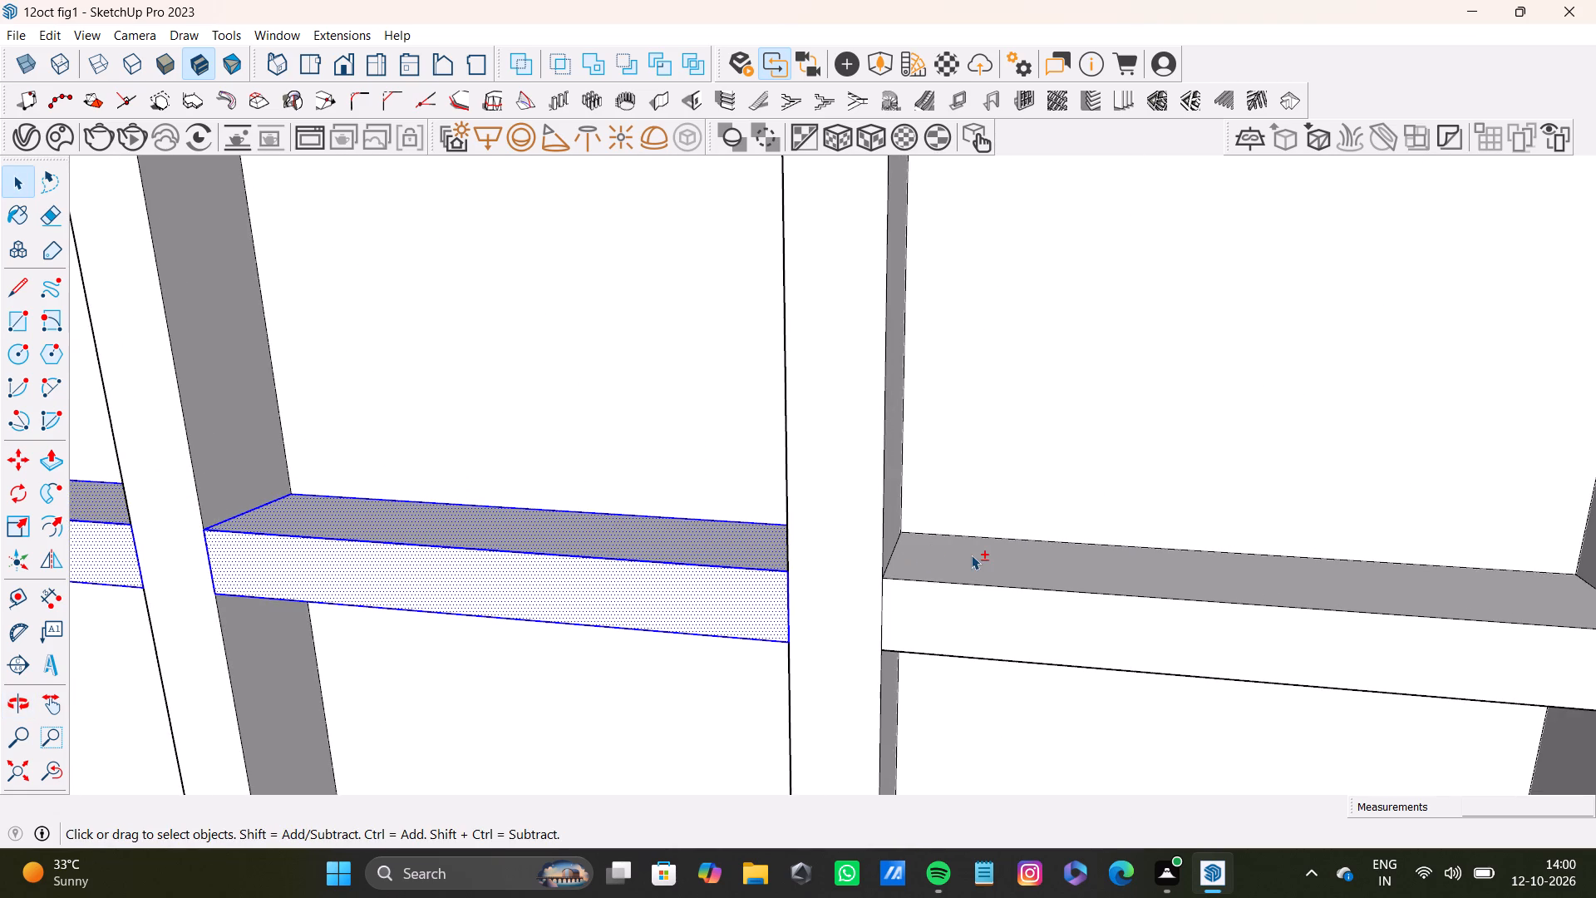
pyautogui.keyDown('shift'); pyautogui.doubleClick(976, 555); pyautogui.keyUp('shift')
pyautogui.keyDown('shift'); pyautogui.doubleClick(943, 608); pyautogui.keyUp('shift')
pyautogui.keyDown('shift'); pyautogui.moveTo(1022, 567); pyautogui.dragTo(274, 483, button='middle'); pyautogui.keyUp('shift')
pyautogui.keyDown('shift'); pyautogui.scroll(-3, 997, 593); pyautogui.keyUp('shift')
pyautogui.keyDown('shift'); pyautogui.doubleClick(976, 547); pyautogui.keyUp('shift')
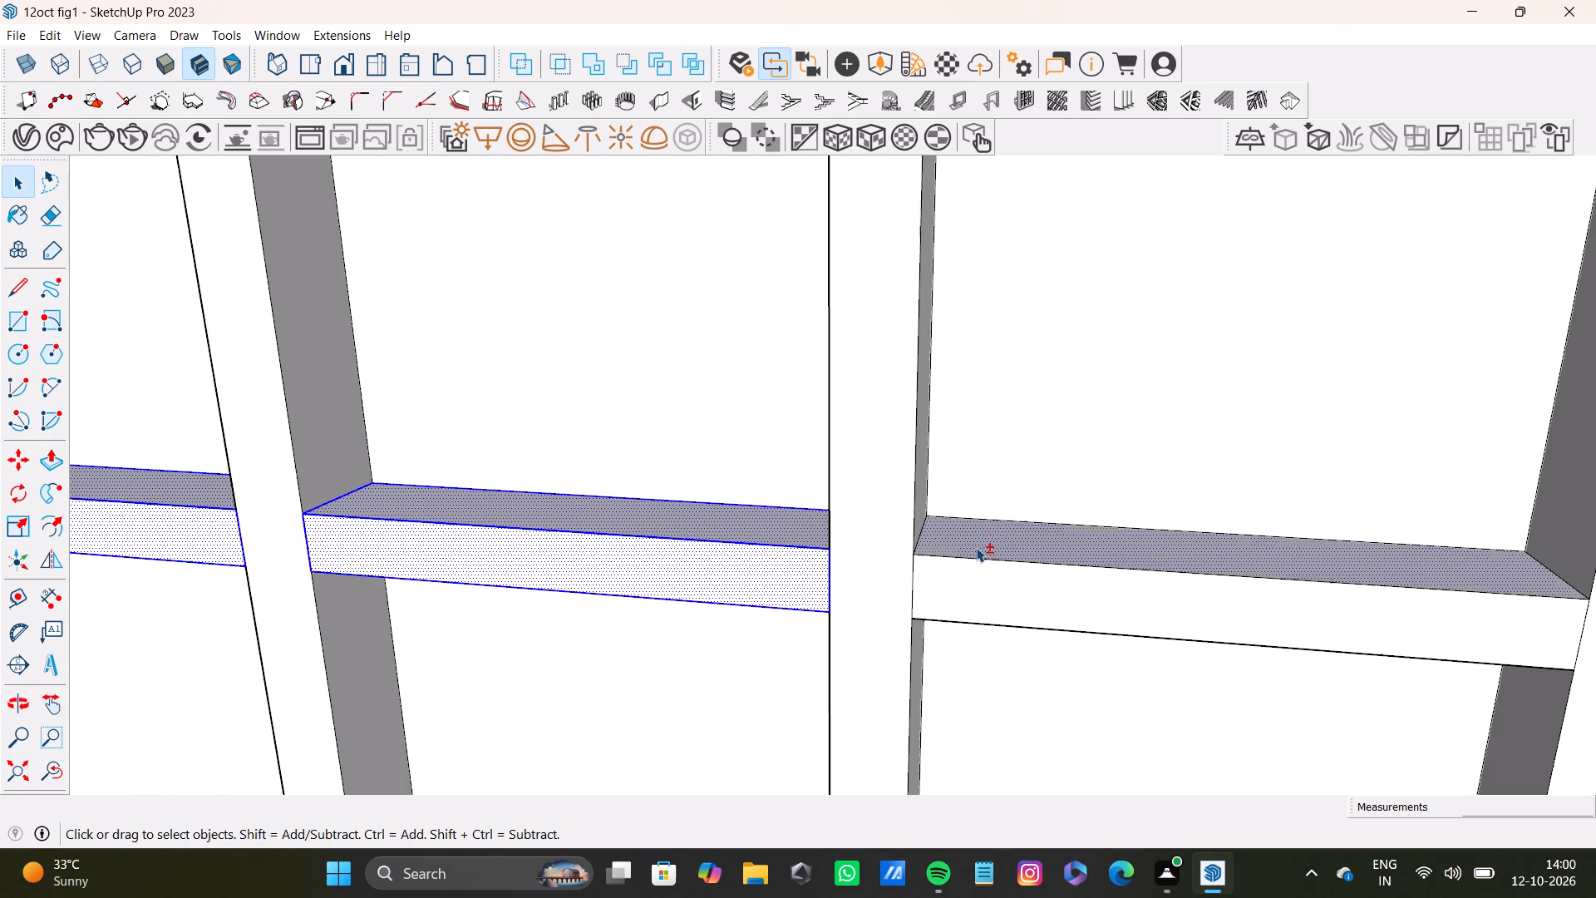
pyautogui.keyDown('shift'); pyautogui.doubleClick(976, 603); pyautogui.keyUp('shift')
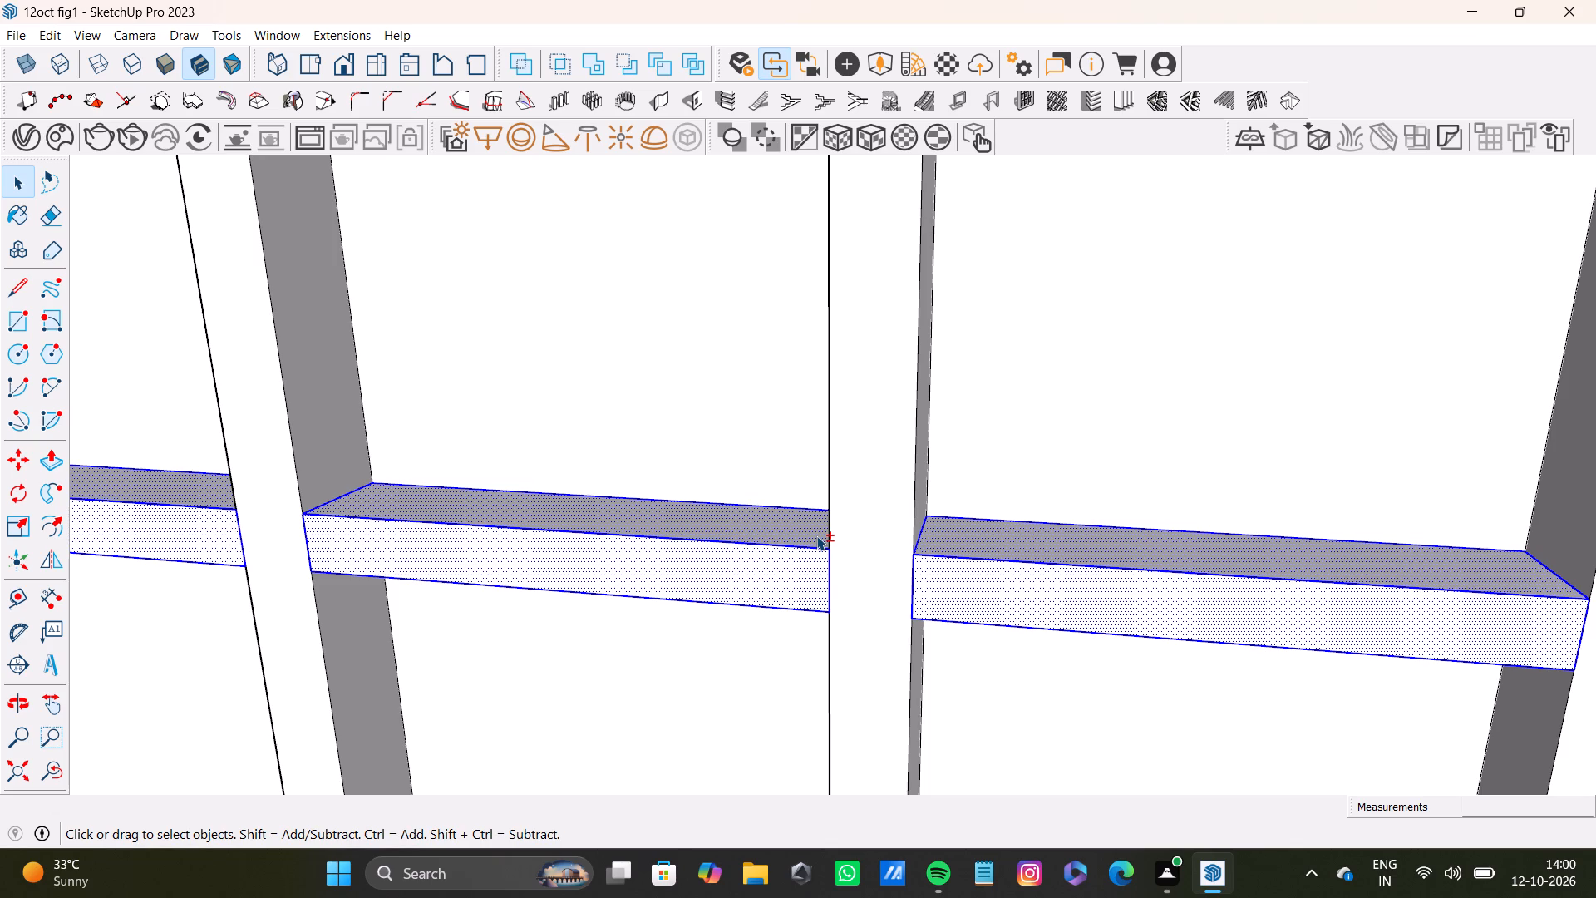
# Add the top and front faces of the second horizontal slat in the eighth and ninth bays to the selection.
pyautogui.keyDown('shift'); pyautogui.scroll(-11, 693, 445); pyautogui.keyUp('shift')
pyautogui.keyDown('shift'); pyautogui.moveTo(926, 500); pyautogui.dragTo(914, 500, button='middle'); pyautogui.keyUp('shift')
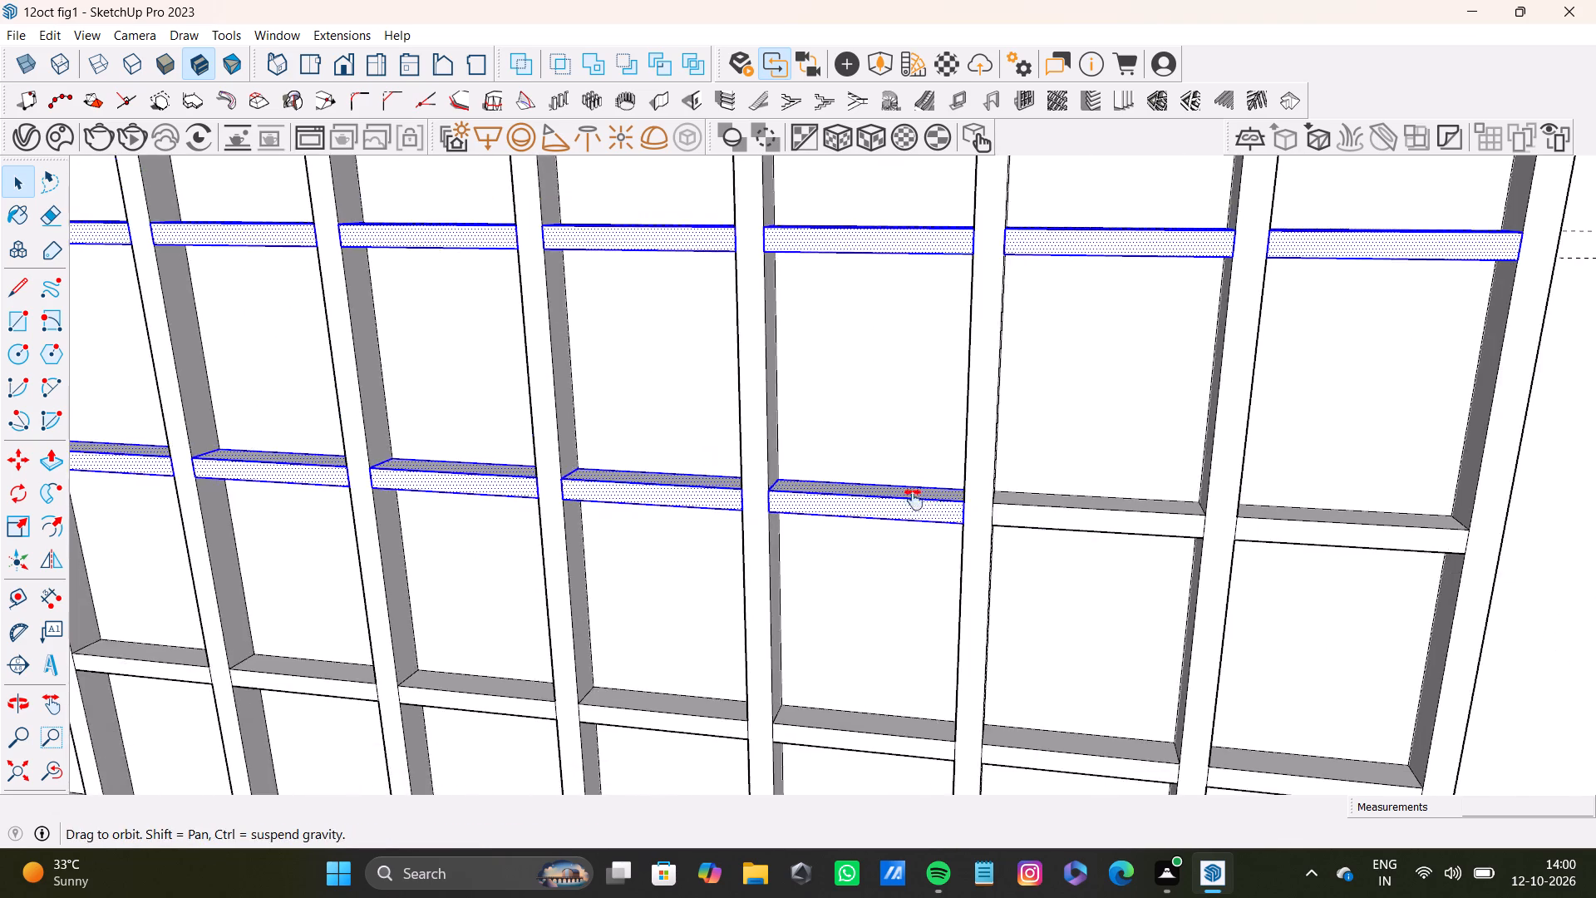
pyautogui.keyDown('shift'); pyautogui.moveTo(914, 500); pyautogui.dragTo(583, 514, button='middle'); pyautogui.keyUp('shift')
pyautogui.keyDown('shift'); pyautogui.scroll(8, 725, 525); pyautogui.keyUp('shift')
pyautogui.keyDown('shift'); pyautogui.doubleClick(724, 498); pyautogui.keyUp('shift')
pyautogui.keyDown('shift'); pyautogui.doubleClick(724, 555); pyautogui.keyUp('shift')
pyautogui.keyDown('shift'); pyautogui.moveTo(949, 555); pyautogui.dragTo(276, 554, button='middle'); pyautogui.keyUp('shift')
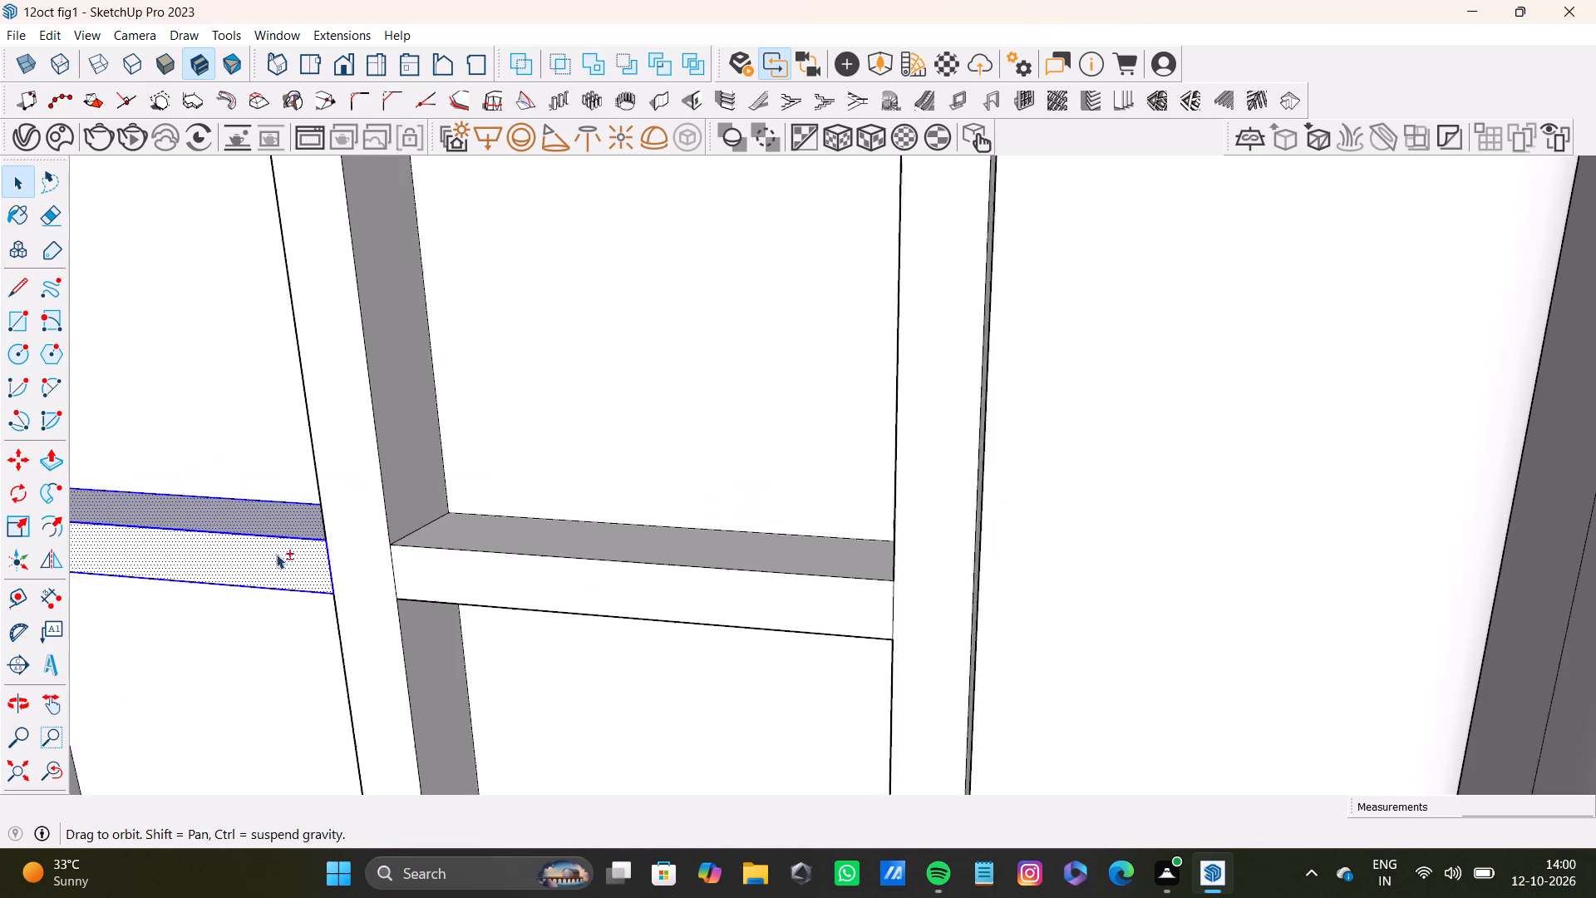
pyautogui.keyDown('shift'); pyautogui.moveTo(276, 554); pyautogui.dragTo(249, 555, button='middle'); pyautogui.keyUp('shift')
pyautogui.keyDown('shift'); pyautogui.doubleClick(633, 549); pyautogui.keyUp('shift')
pyautogui.keyDown('shift'); pyautogui.doubleClick(624, 598); pyautogui.keyUp('shift')
pyautogui.keyDown('shift'); pyautogui.scroll(-8, 435, 581); pyautogui.keyUp('shift')
pyautogui.keyDown('shift'); pyautogui.doubleClick(470, 577); pyautogui.keyUp('shift')
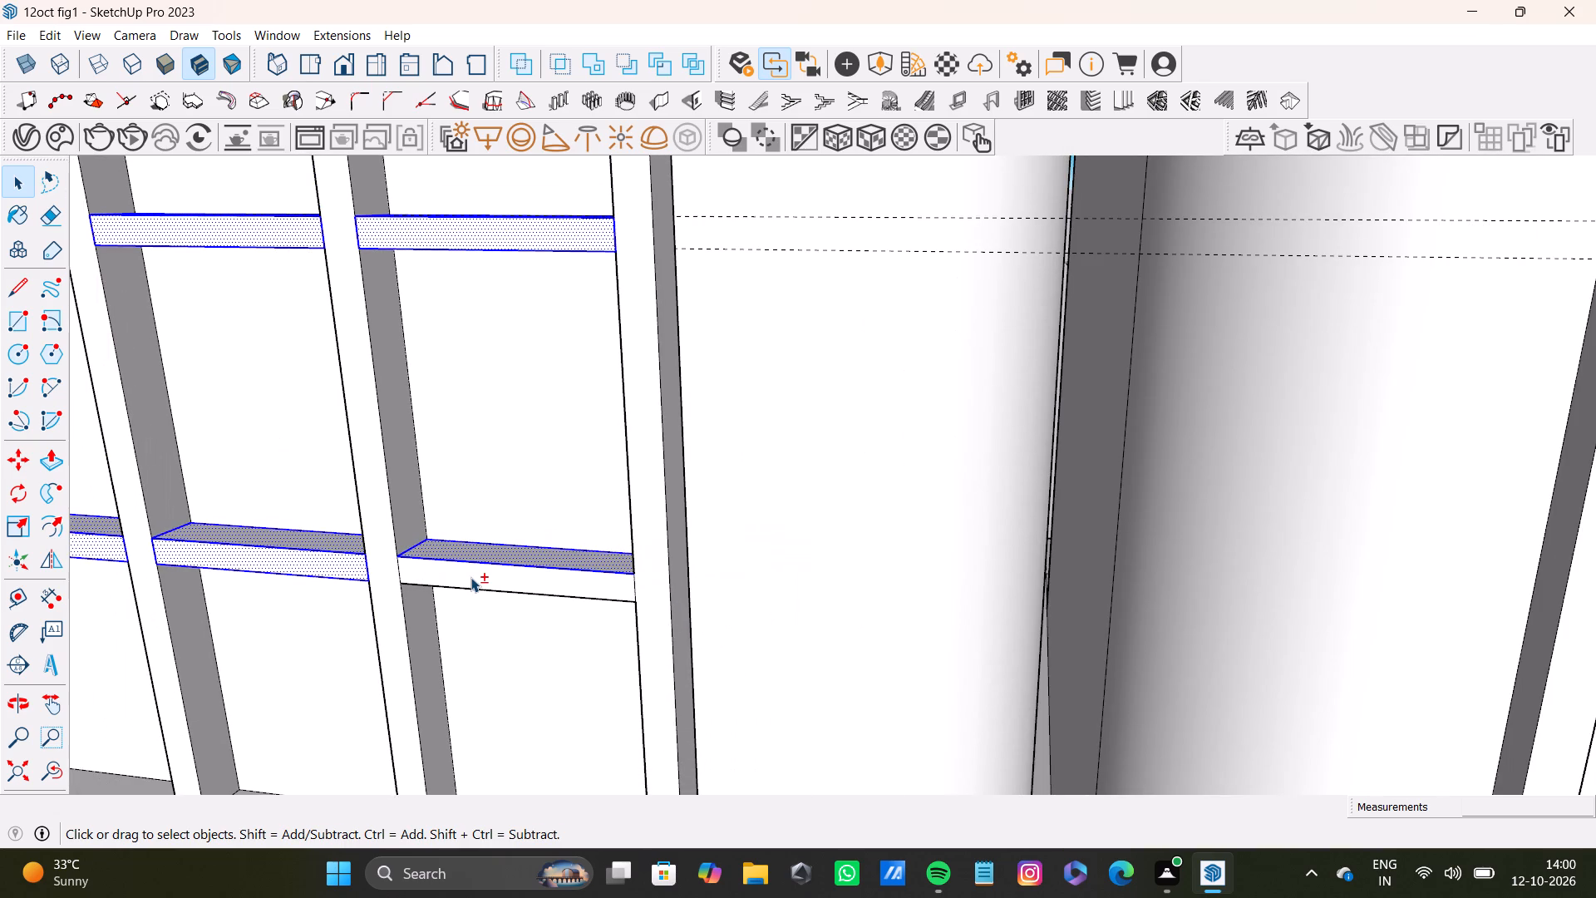
# Add the top and front faces of the third horizontal slat from the top in the first two bays to the selection.
pyautogui.keyDown('shift'); pyautogui.scroll(-5, 465, 577); pyautogui.keyUp('shift')
pyautogui.keyDown('shift'); pyautogui.moveTo(433, 592); pyautogui.dragTo(1471, 396, button='middle'); pyautogui.keyUp('shift')
pyautogui.keyDown('shift'); pyautogui.scroll(-4, 532, 580); pyautogui.keyUp('shift')
pyautogui.keyDown('shift'); pyautogui.moveTo(409, 538); pyautogui.dragTo(580, 513, button='middle'); pyautogui.keyUp('shift')
pyautogui.keyDown('shift'); pyautogui.scroll(5, 493, 529); pyautogui.keyUp('shift')
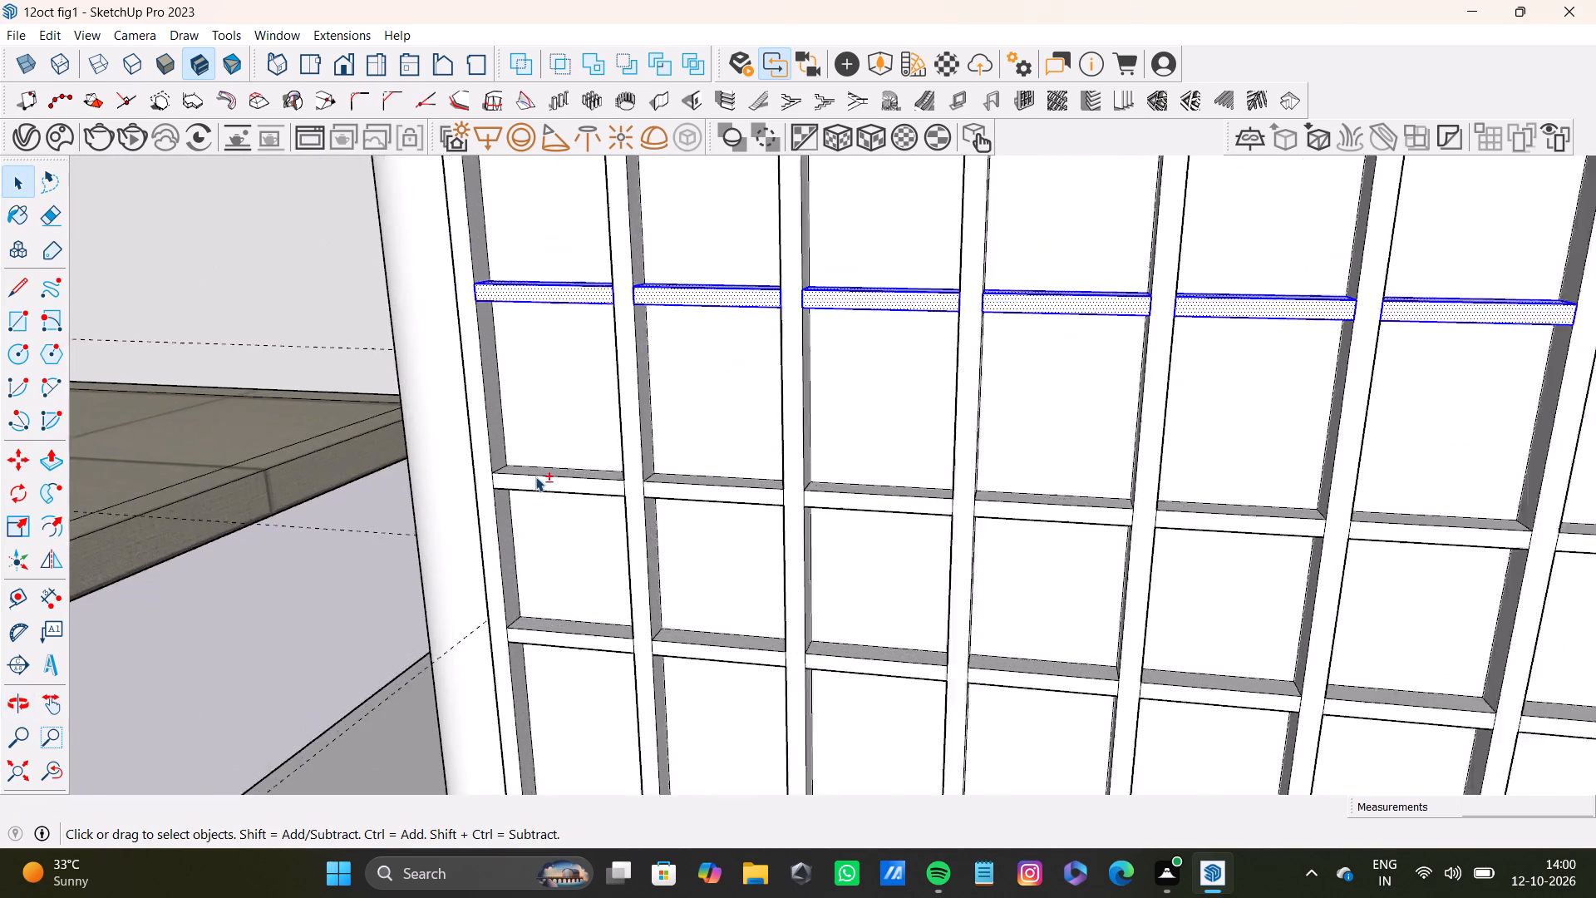
pyautogui.keyDown('shift'); pyautogui.scroll(14, 535, 476); pyautogui.keyUp('shift')
pyautogui.keyDown('shift'); pyautogui.doubleClick(577, 466); pyautogui.keyUp('shift')
pyautogui.keyDown('shift'); pyautogui.doubleClick(565, 505); pyautogui.keyUp('shift')
pyautogui.keyDown('shift'); pyautogui.moveTo(956, 535); pyautogui.dragTo(195, 547, button='middle'); pyautogui.keyUp('shift')
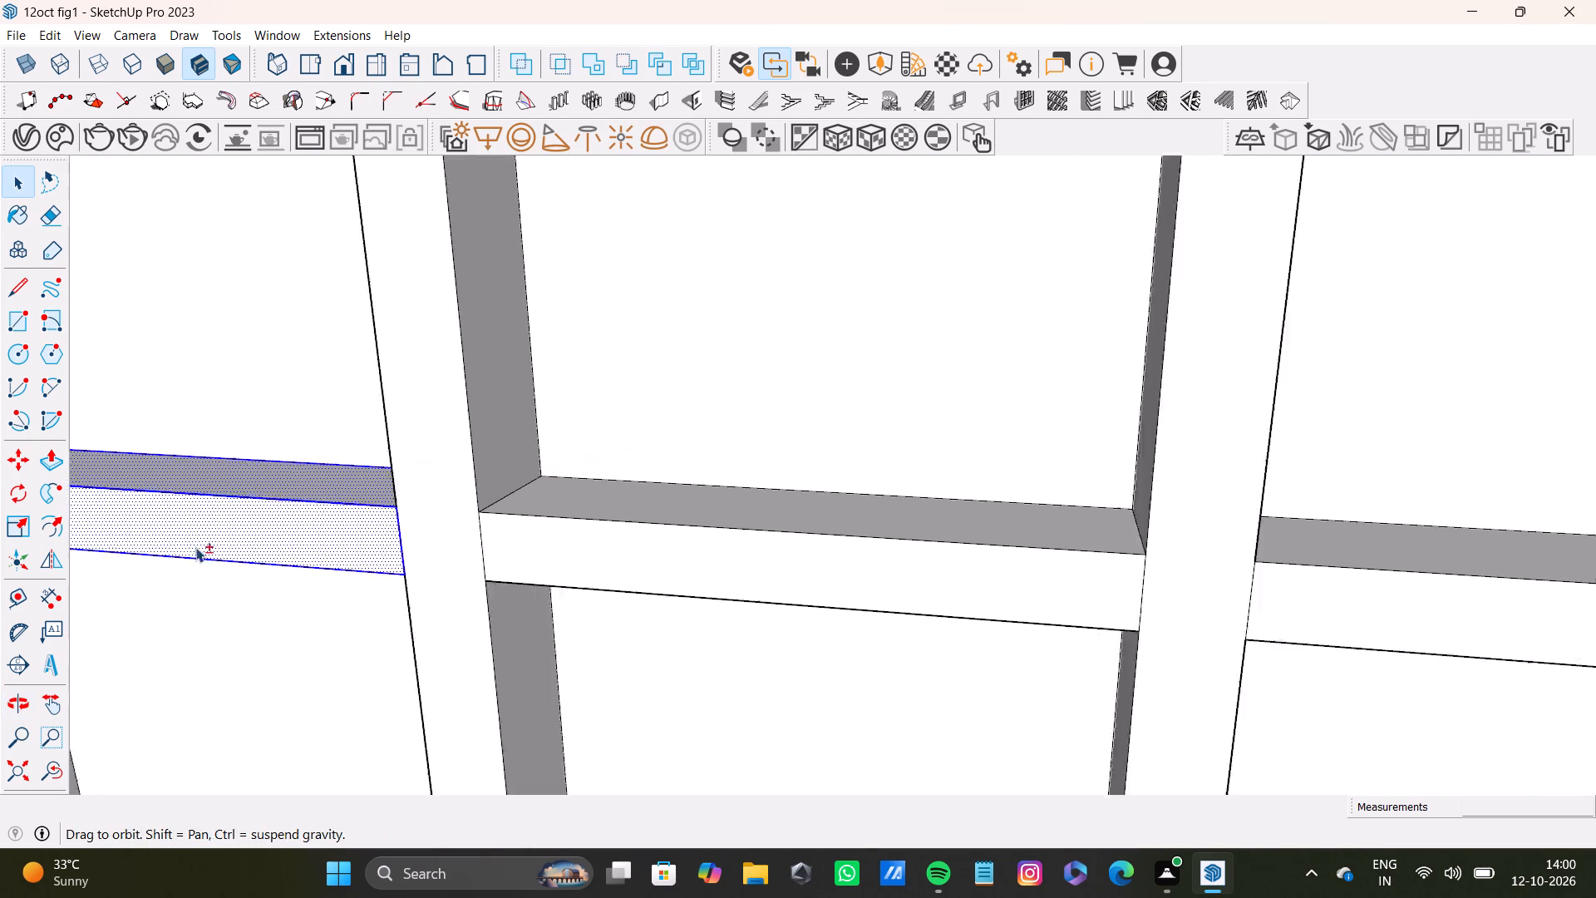
pyautogui.keyDown('shift'); pyautogui.moveTo(195, 547); pyautogui.dragTo(190, 549, button='middle'); pyautogui.keyUp('shift')
pyautogui.keyDown('shift'); pyautogui.scroll(3, 446, 543); pyautogui.keyUp('shift')
pyautogui.keyDown('shift'); pyautogui.doubleClick(439, 520); pyautogui.keyUp('shift')
pyautogui.keyDown('shift'); pyautogui.doubleClick(434, 563); pyautogui.keyUp('shift')
# Add the top and front faces of the third horizontal slat in the third and fourth bays to the selection.
pyautogui.keyDown('shift'); pyautogui.scroll(-3, 818, 554); pyautogui.keyUp('shift')
pyautogui.keyDown('shift'); pyautogui.moveTo(1002, 547); pyautogui.dragTo(437, 490, button='middle'); pyautogui.keyUp('shift')
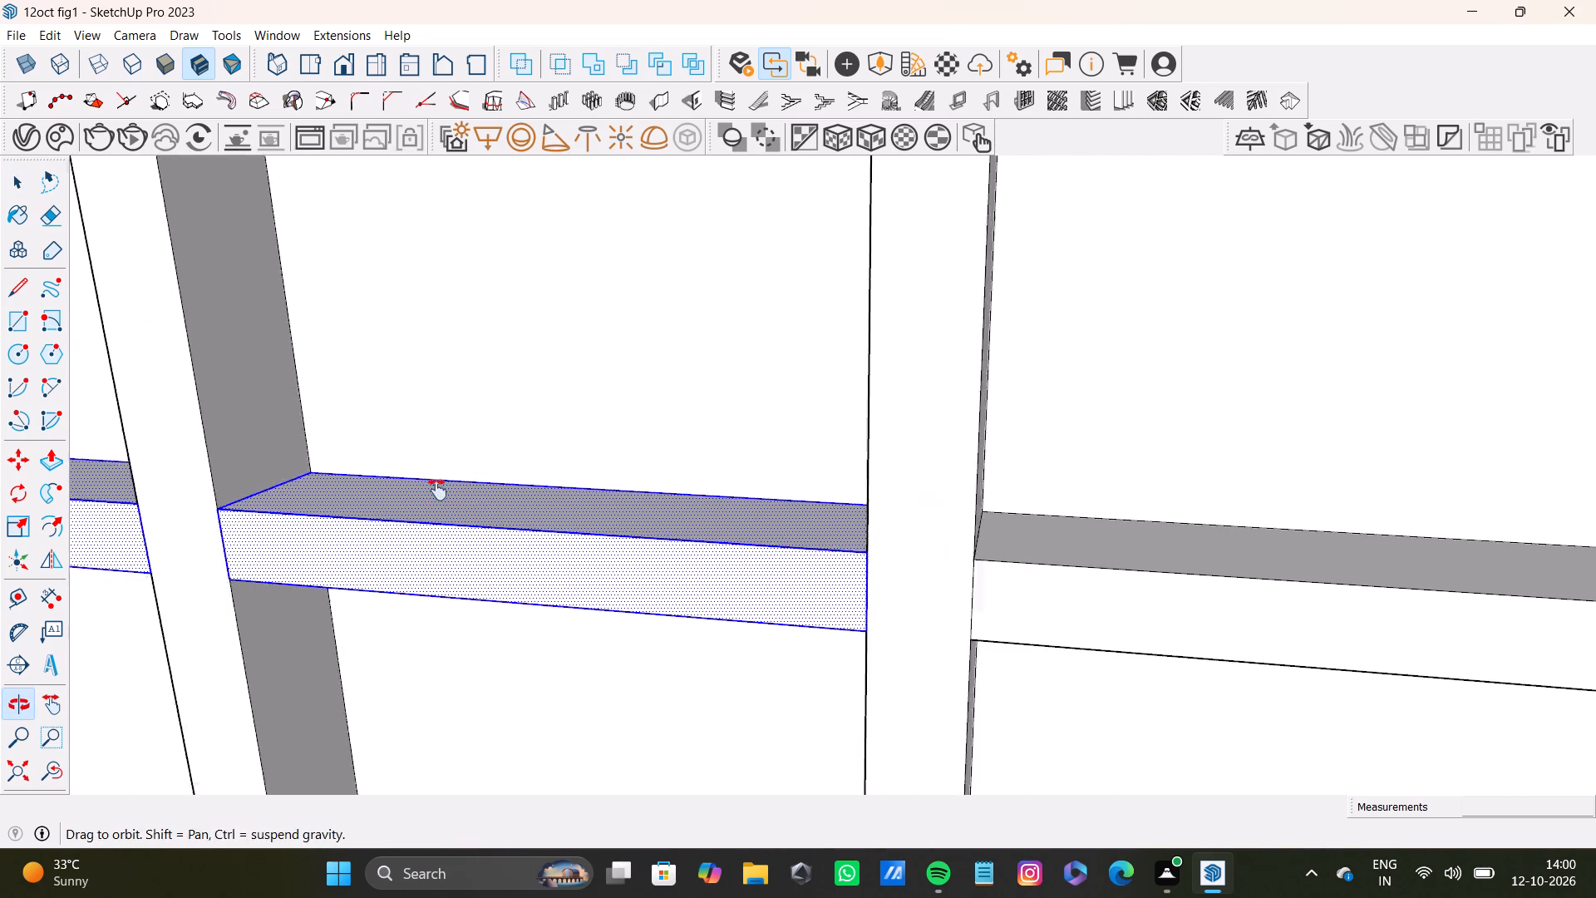
pyautogui.keyDown('shift'); pyautogui.moveTo(437, 490); pyautogui.dragTo(363, 490, button='middle'); pyautogui.keyUp('shift')
pyautogui.keyDown('shift'); pyautogui.scroll(3, 530, 509); pyautogui.keyUp('shift')
pyautogui.keyDown('shift'); pyautogui.doubleClick(531, 506); pyautogui.keyUp('shift')
pyautogui.keyDown('shift'); pyautogui.doubleClick(450, 573); pyautogui.keyUp('shift')
pyautogui.keyDown('shift'); pyautogui.scroll(-5, 581, 573); pyautogui.keyUp('shift')
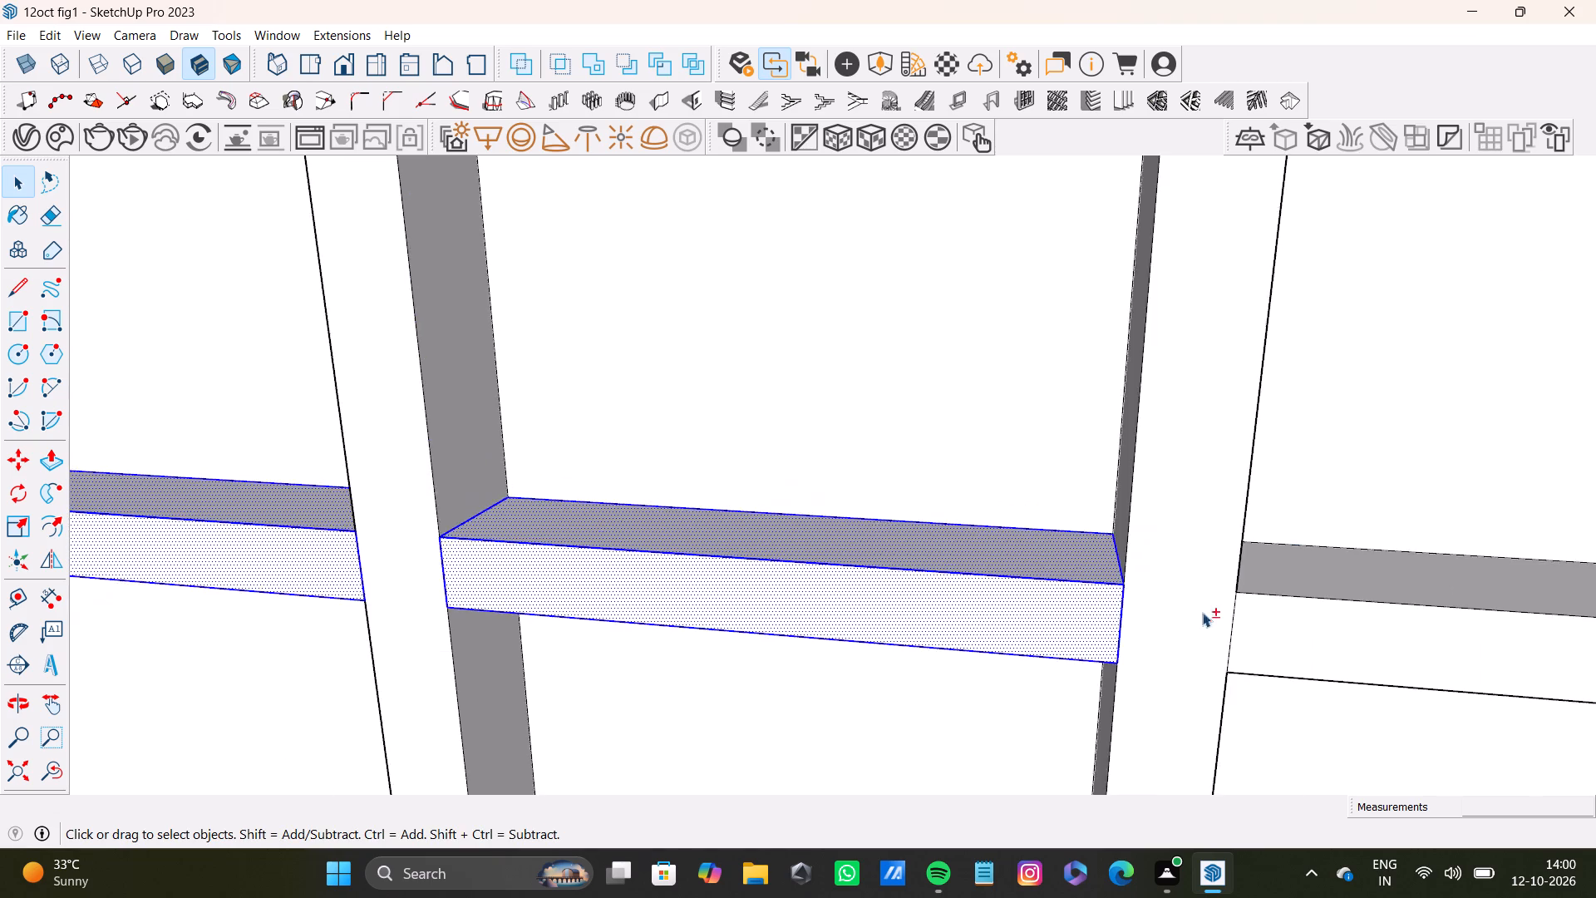
pyautogui.keyDown('shift'); pyautogui.moveTo(1202, 612); pyautogui.dragTo(164, 537, button='middle'); pyautogui.keyUp('shift')
pyautogui.keyDown('shift'); pyautogui.doubleClick(387, 508); pyautogui.keyUp('shift')
pyautogui.keyDown('shift'); pyautogui.doubleClick(382, 560); pyautogui.keyUp('shift')
# Add the top and front faces of the third horizontal slat in the fifth and sixth bays to the selection.
pyautogui.keyDown('shift'); pyautogui.moveTo(667, 543); pyautogui.dragTo(35, 543, button='middle'); pyautogui.keyUp('shift')
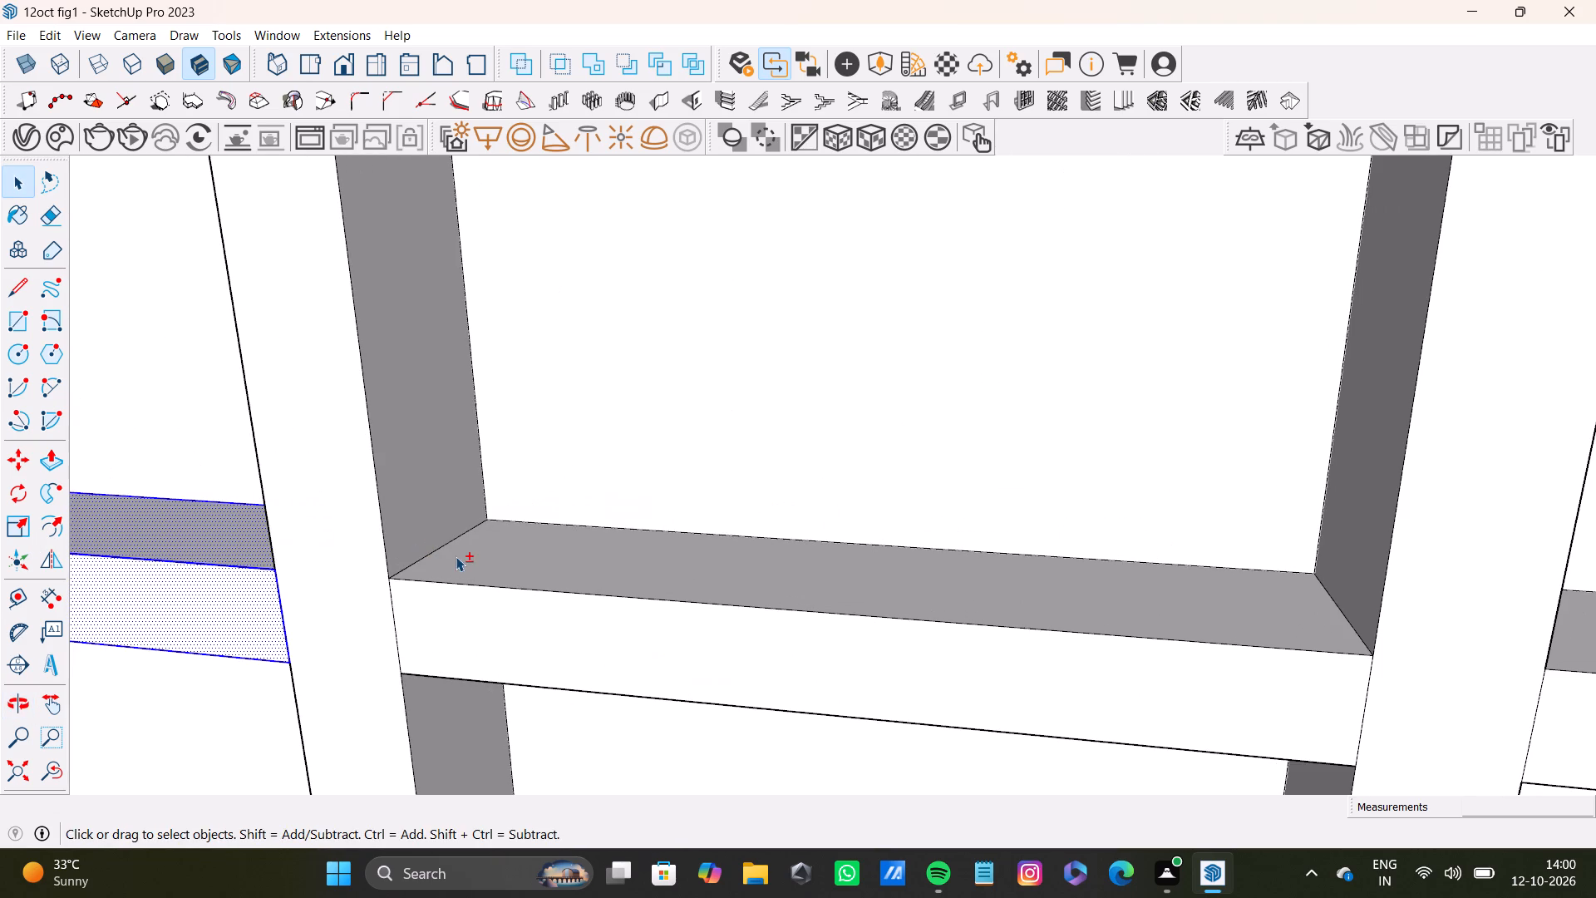
pyautogui.keyDown('shift'); pyautogui.doubleClick(458, 556); pyautogui.keyUp('shift')
pyautogui.keyDown('shift'); pyautogui.doubleClick(446, 599); pyautogui.keyUp('shift')
pyautogui.keyDown('shift'); pyautogui.moveTo(676, 616); pyautogui.dragTo(0, 567, button='middle'); pyautogui.keyUp('shift')
pyautogui.keyDown('shift'); pyautogui.scroll(-5, 571, 640); pyautogui.keyUp('shift')
pyautogui.keyDown('shift'); pyautogui.moveTo(631, 606); pyautogui.dragTo(326, 565, button='middle'); pyautogui.keyUp('shift')
pyautogui.keyDown('shift'); pyautogui.scroll(2, 512, 557); pyautogui.keyUp('shift')
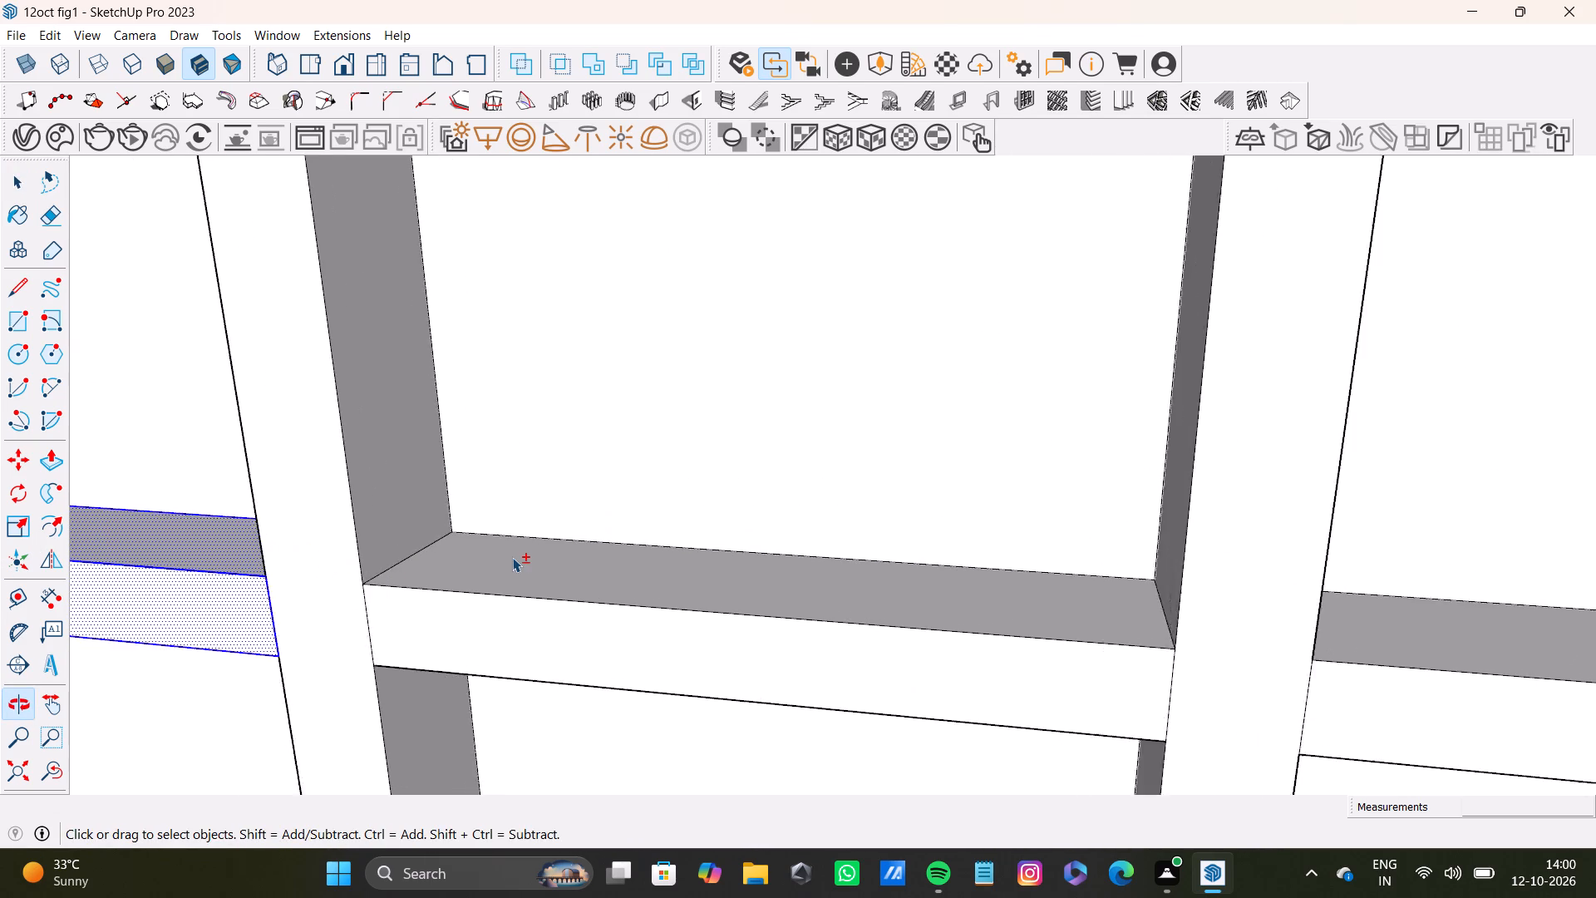
pyautogui.keyDown('shift'); pyautogui.scroll(2, 512, 557); pyautogui.keyUp('shift')
pyautogui.keyDown('shift'); pyautogui.doubleClick(511, 557); pyautogui.keyUp('shift')
pyautogui.keyDown('shift'); pyautogui.doubleClick(456, 638); pyautogui.keyUp('shift')
# Add the top and front faces of the third horizontal slat in the seventh and eighth bays to the selection.
pyautogui.keyDown('shift'); pyautogui.scroll(-9, 456, 638); pyautogui.keyUp('shift')
pyautogui.keyDown('shift'); pyautogui.moveTo(1130, 694); pyautogui.dragTo(549, 631, button='middle'); pyautogui.keyUp('shift')
pyautogui.keyDown('shift'); pyautogui.scroll(1, 562, 608); pyautogui.keyUp('shift')
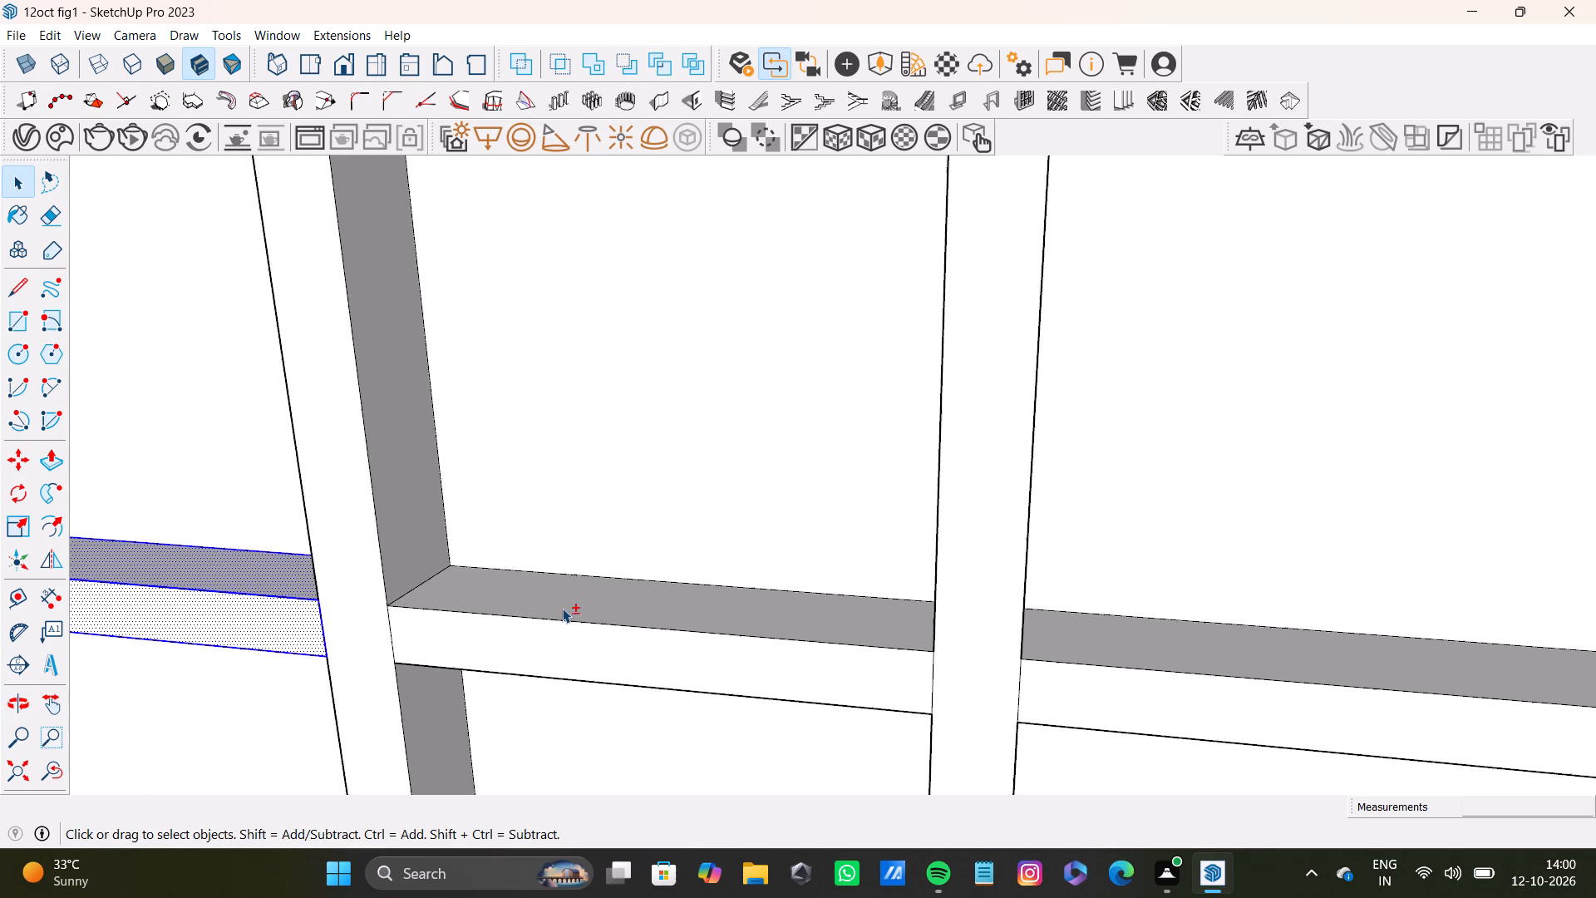
pyautogui.keyDown('shift'); pyautogui.scroll(2, 562, 608); pyautogui.keyUp('shift')
pyautogui.keyDown('shift'); pyautogui.doubleClick(554, 595); pyautogui.keyUp('shift')
pyautogui.keyDown('shift'); pyautogui.doubleClick(551, 659); pyautogui.keyUp('shift')
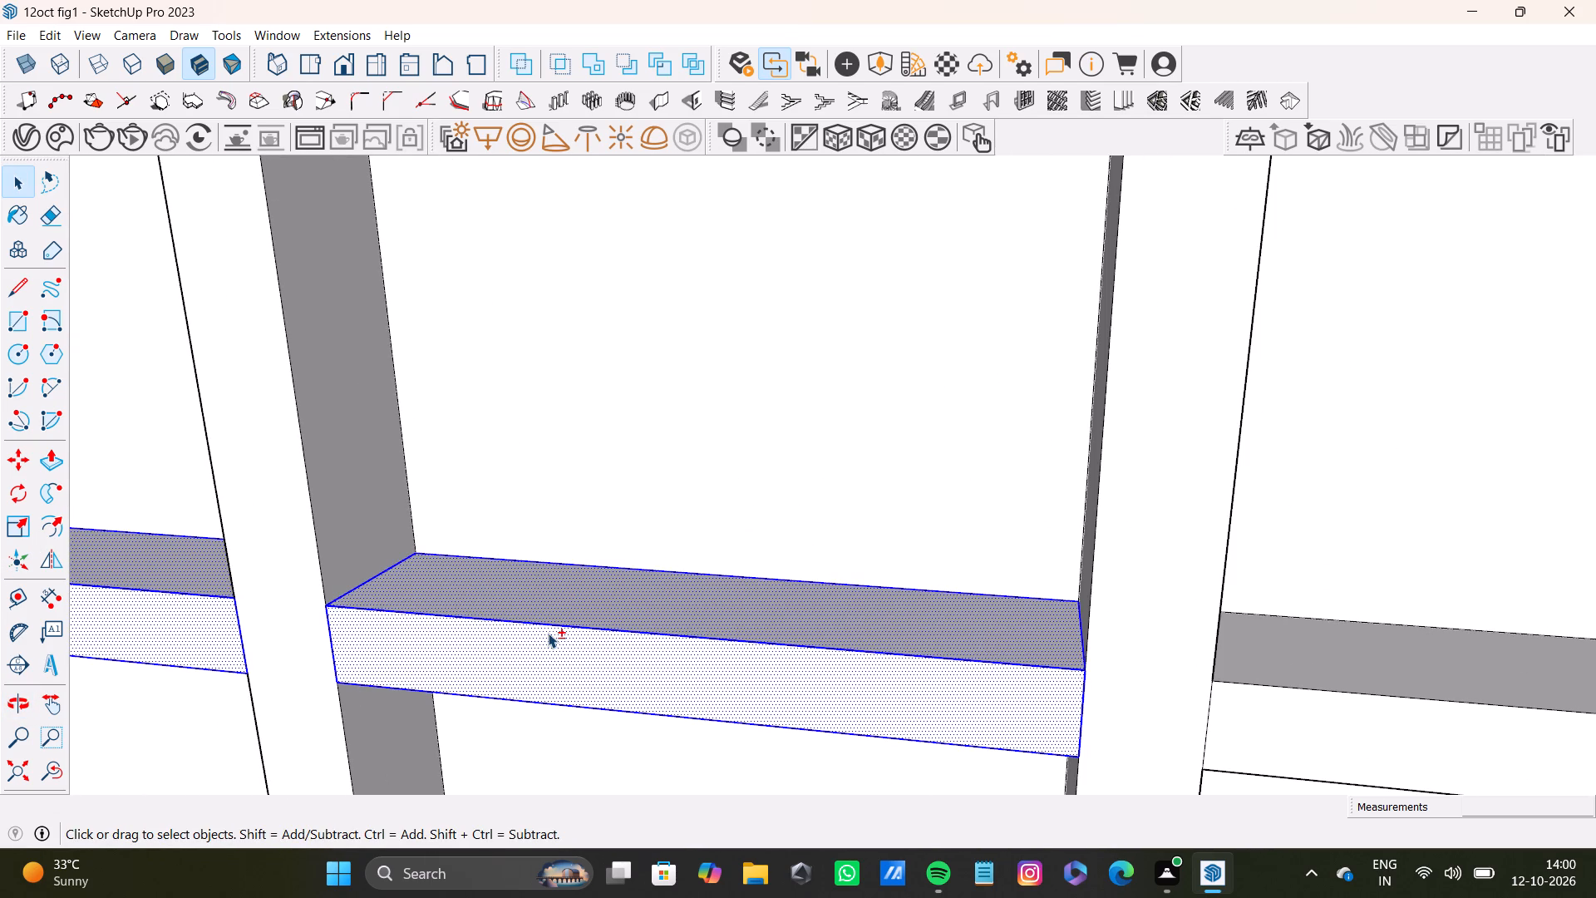
pyautogui.keyDown('shift'); pyautogui.scroll(-8, 618, 748); pyautogui.keyUp('shift')
pyautogui.keyDown('shift'); pyautogui.moveTo(975, 678); pyautogui.dragTo(910, 504, button='middle'); pyautogui.keyUp('shift')
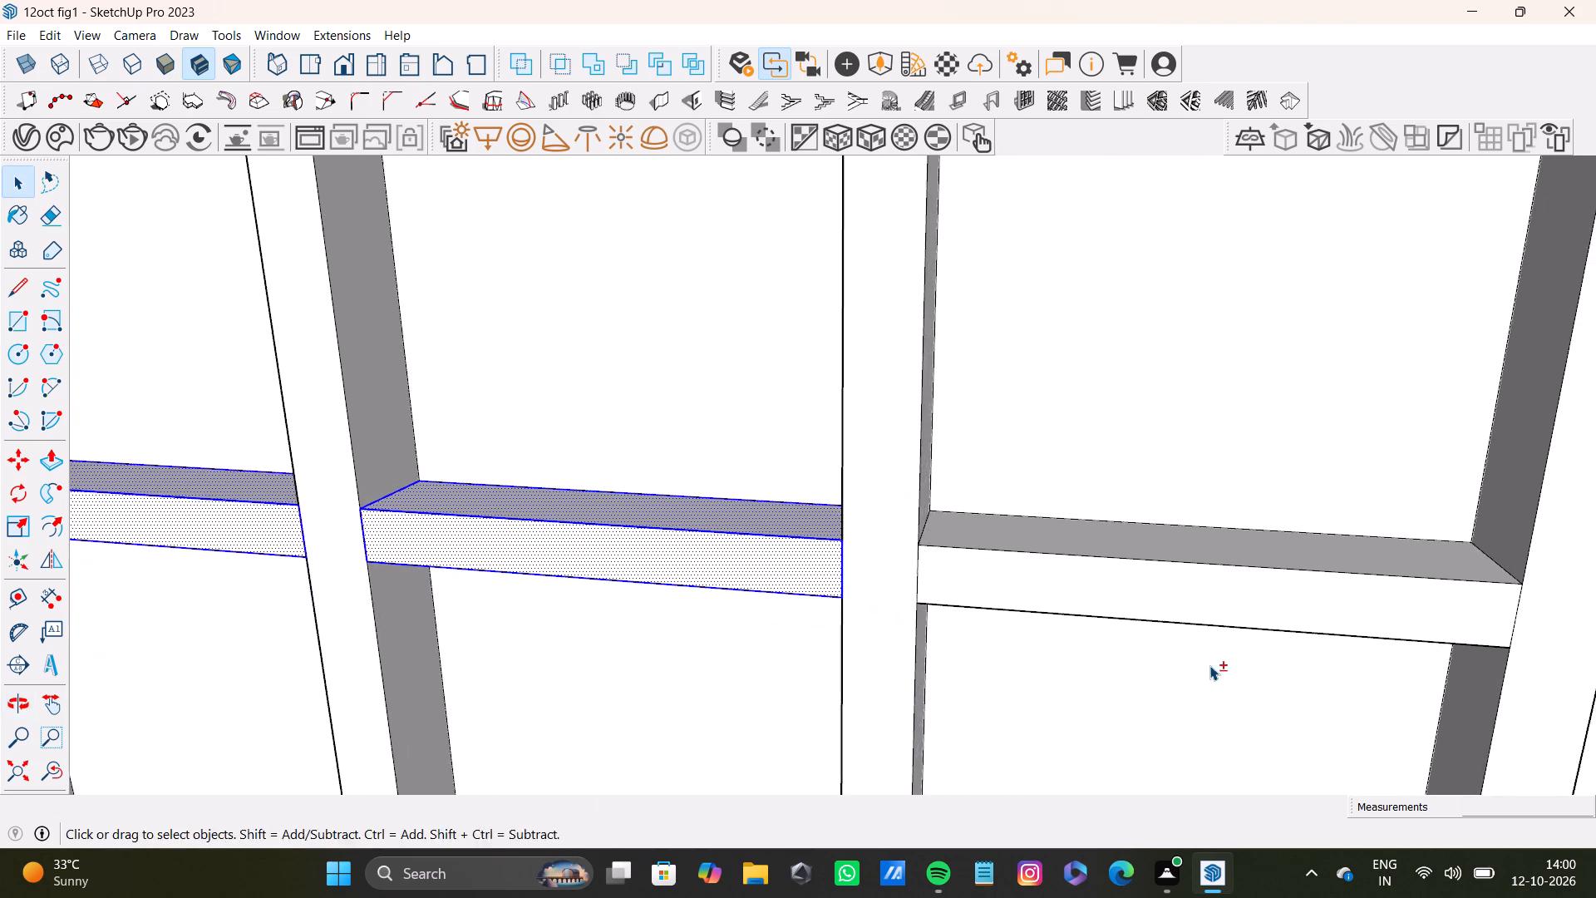
pyautogui.keyDown('shift'); pyautogui.moveTo(1190, 632); pyautogui.dragTo(713, 624, button='middle'); pyautogui.keyUp('shift')
pyautogui.keyDown('shift'); pyautogui.scroll(3, 724, 606); pyautogui.keyUp('shift')
pyautogui.keyDown('shift'); pyautogui.doubleClick(782, 540); pyautogui.keyUp('shift')
pyautogui.keyDown('shift'); pyautogui.doubleClick(781, 592); pyautogui.keyUp('shift')
# Add the top and front faces of the third horizontal slat in the ninth bay to the selection.
pyautogui.keyDown('shift'); pyautogui.moveTo(1279, 639); pyautogui.dragTo(663, 605, button='middle'); pyautogui.keyUp('shift')
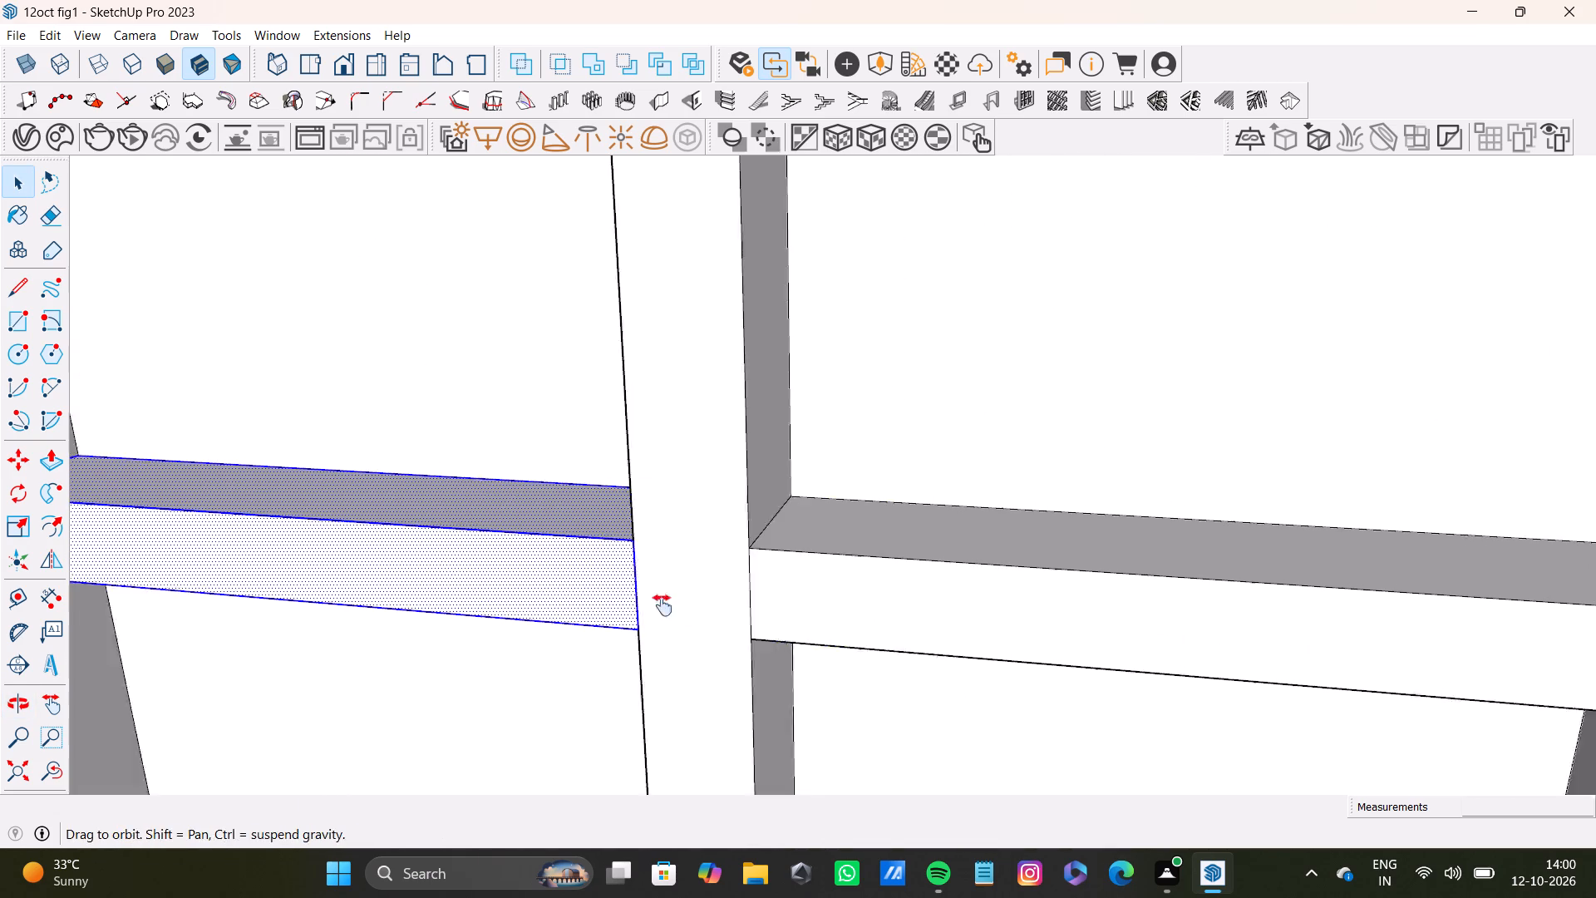
pyautogui.keyDown('shift'); pyautogui.moveTo(663, 605); pyautogui.dragTo(663, 604, button='middle'); pyautogui.keyUp('shift')
pyautogui.keyDown('shift'); pyautogui.scroll(3, 673, 557); pyautogui.keyUp('shift')
pyautogui.keyDown('shift'); pyautogui.doubleClick(689, 518); pyautogui.keyUp('shift')
pyautogui.keyDown('shift'); pyautogui.doubleClick(705, 602); pyautogui.keyUp('shift')
# Add the top and front faces of the fourth horizontal slat from the top in the first two bays to the selection.
pyautogui.keyDown('shift'); pyautogui.scroll(-9, 840, 642); pyautogui.keyUp('shift')
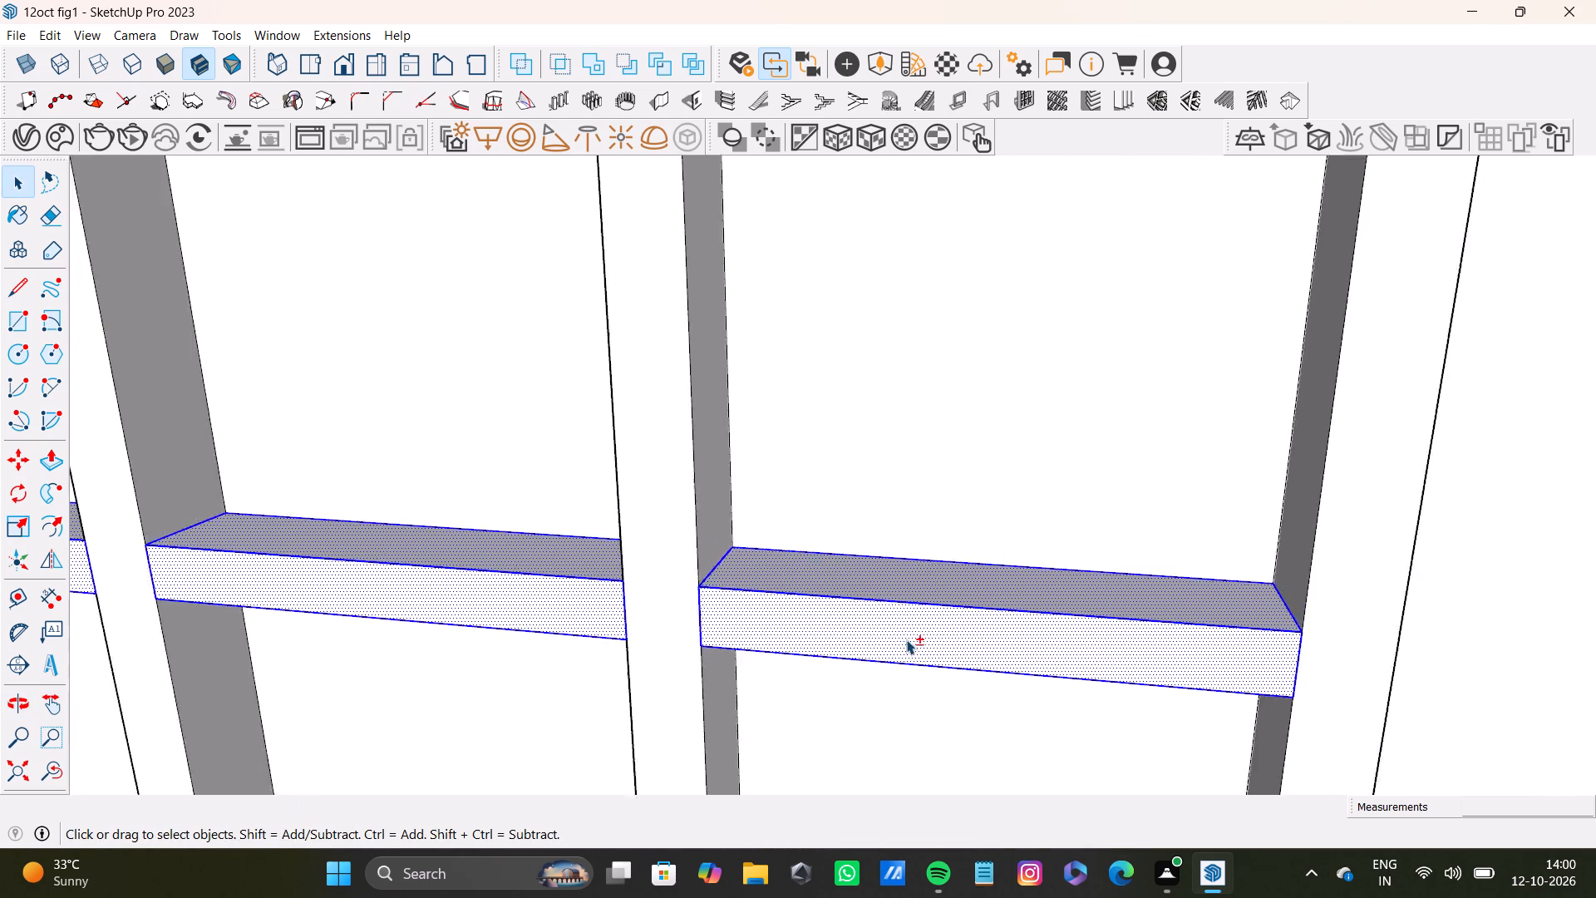
pyautogui.keyDown('shift'); pyautogui.scroll(-4, 906, 639); pyautogui.keyUp('shift')
pyautogui.keyDown('shift'); pyautogui.moveTo(1127, 635); pyautogui.dragTo(1294, 462, button='middle'); pyautogui.keyUp('shift')
pyautogui.keyDown('shift'); pyautogui.scroll(-9, 755, 611); pyautogui.keyUp('shift')
pyautogui.keyDown('shift'); pyautogui.moveTo(525, 600); pyautogui.dragTo(992, 494, button='middle'); pyautogui.keyUp('shift')
pyautogui.keyDown('shift'); pyautogui.scroll(7, 323, 491); pyautogui.keyUp('shift')
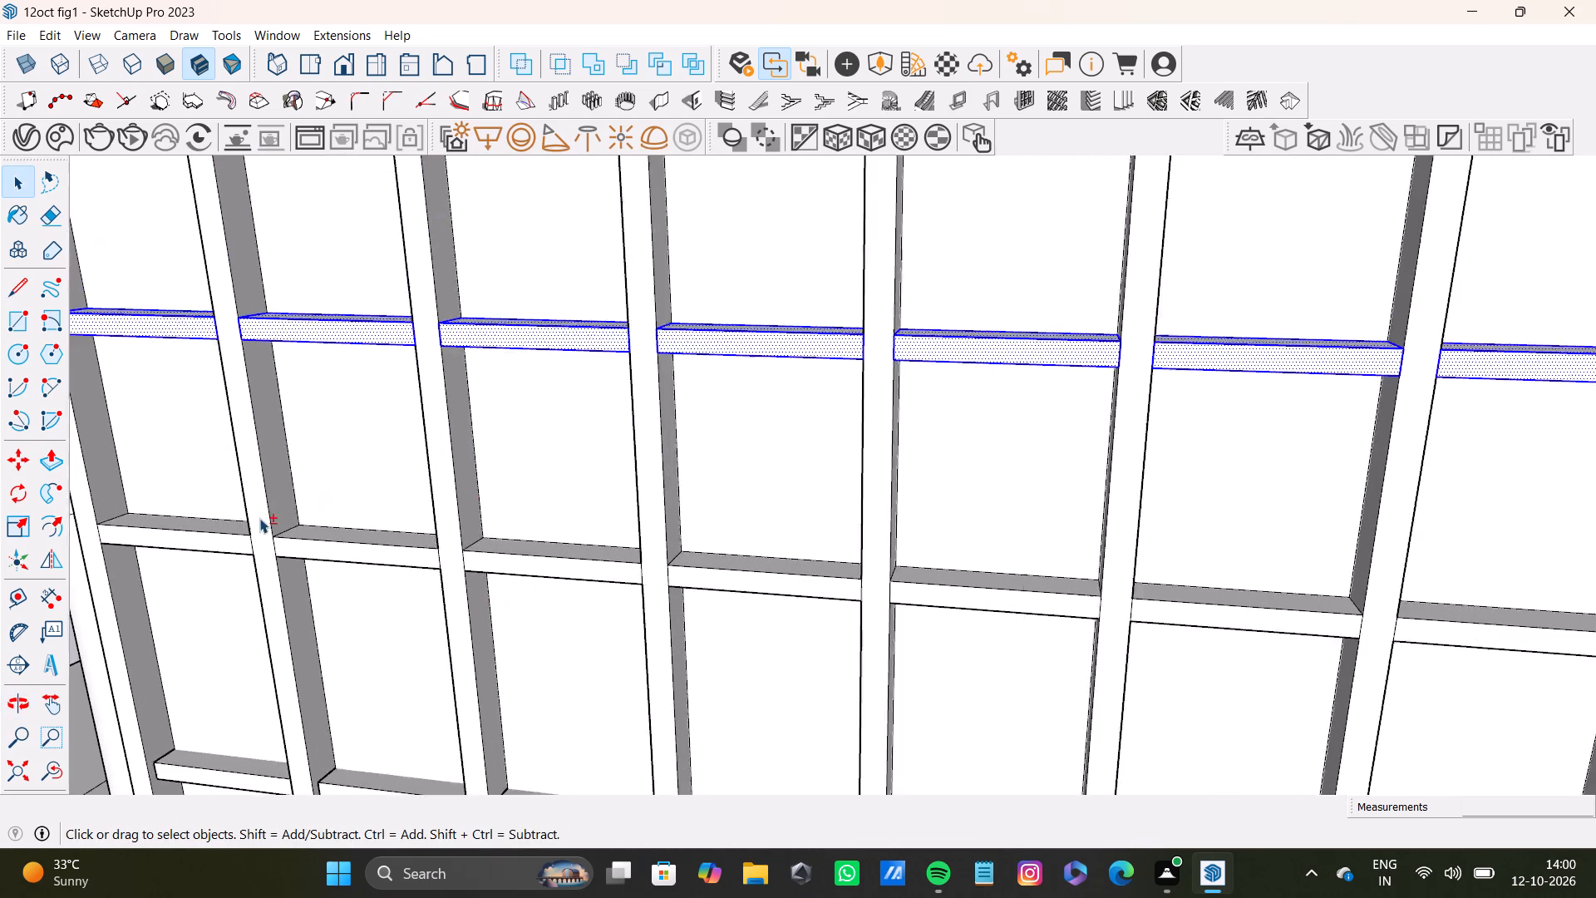
pyautogui.keyDown('shift'); pyautogui.scroll(6, 259, 518); pyautogui.keyUp('shift')
pyautogui.keyDown('shift'); pyautogui.moveTo(213, 528); pyautogui.dragTo(482, 521, button='middle'); pyautogui.keyUp('shift')
pyautogui.keyDown('shift'); pyautogui.scroll(3, 452, 529); pyautogui.keyUp('shift')
pyautogui.keyDown('shift'); pyautogui.doubleClick(451, 529); pyautogui.keyUp('shift')
pyautogui.keyDown('shift'); pyautogui.doubleClick(464, 575); pyautogui.keyUp('shift')
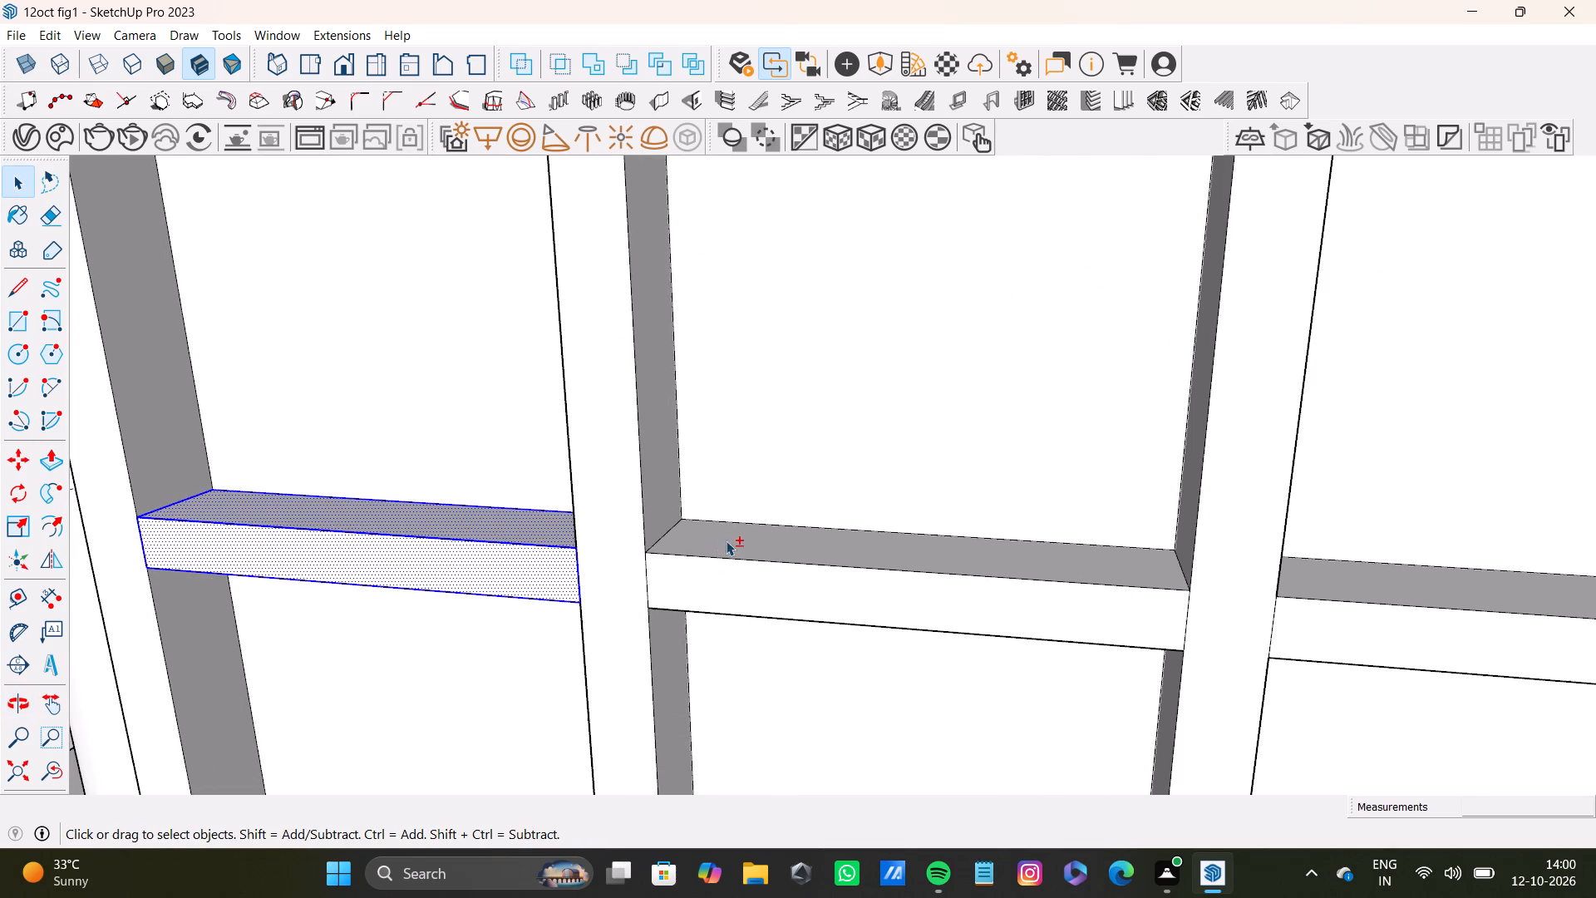
pyautogui.keyDown('shift'); pyautogui.doubleClick(733, 532); pyautogui.keyUp('shift')
pyautogui.keyDown('shift'); pyautogui.doubleClick(715, 577); pyautogui.keyUp('shift')
# Add the top and front faces of the fourth horizontal slat in the third and fourth bays to the selection.
pyautogui.keyDown('shift'); pyautogui.scroll(-8, 469, 496); pyautogui.keyUp('shift')
pyautogui.keyDown('shift'); pyautogui.moveTo(1035, 585); pyautogui.dragTo(653, 597, button='middle'); pyautogui.keyUp('shift')
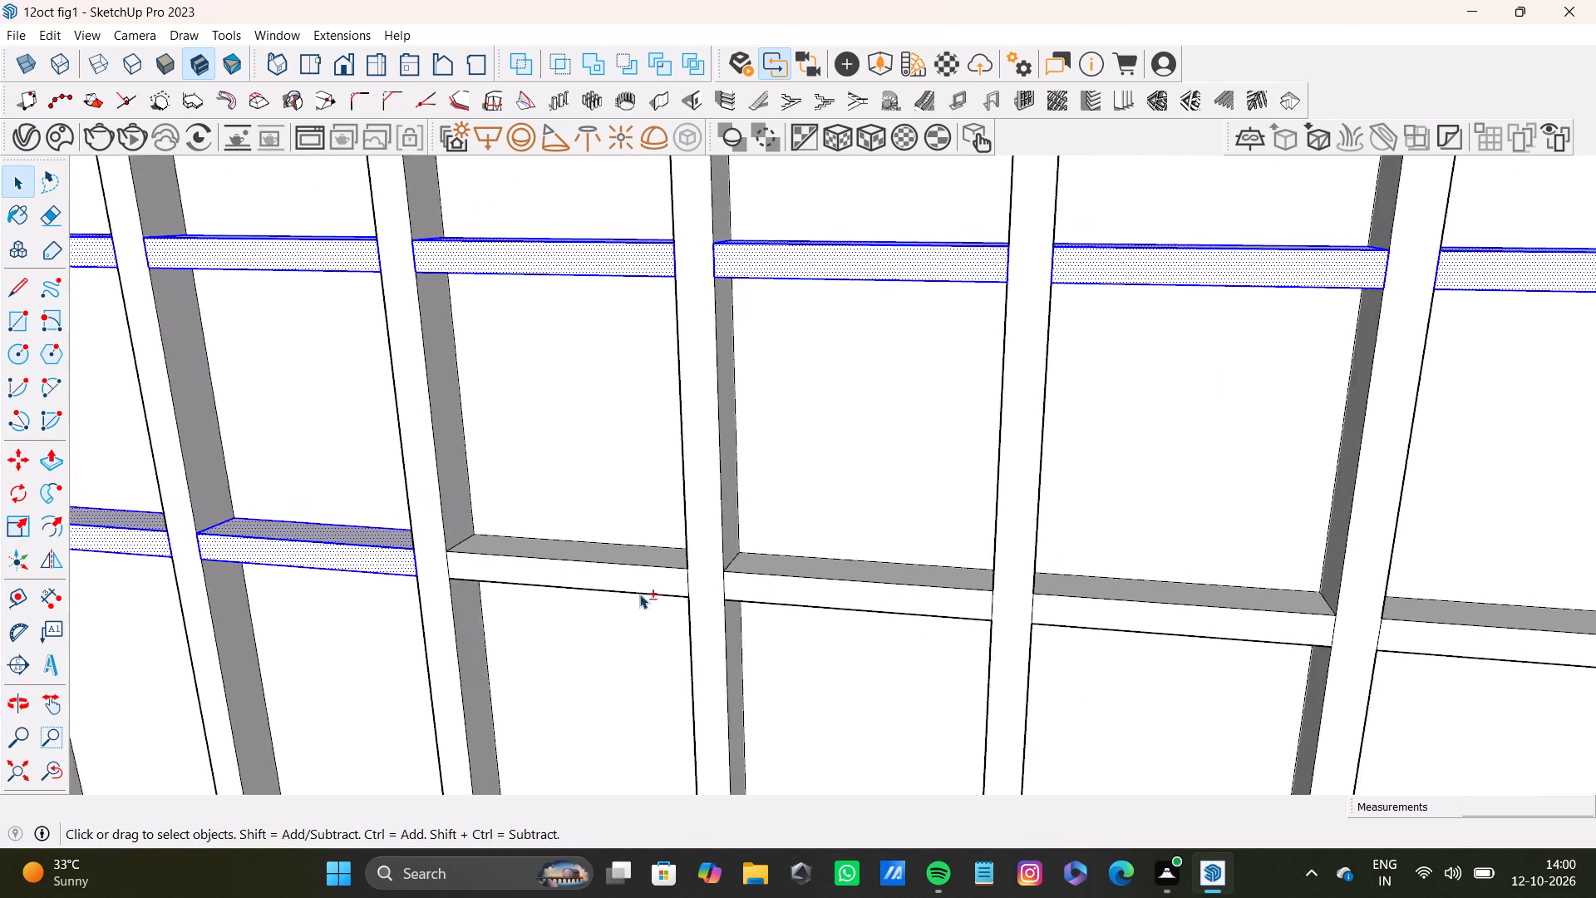
pyautogui.keyDown('shift'); pyautogui.scroll(6, 629, 585); pyautogui.keyUp('shift')
pyautogui.keyDown('shift'); pyautogui.doubleClick(601, 533); pyautogui.keyUp('shift')
pyautogui.keyDown('shift'); pyautogui.doubleClick(580, 593); pyautogui.keyUp('shift')
pyautogui.keyDown('shift'); pyautogui.doubleClick(863, 560); pyautogui.keyUp('shift')
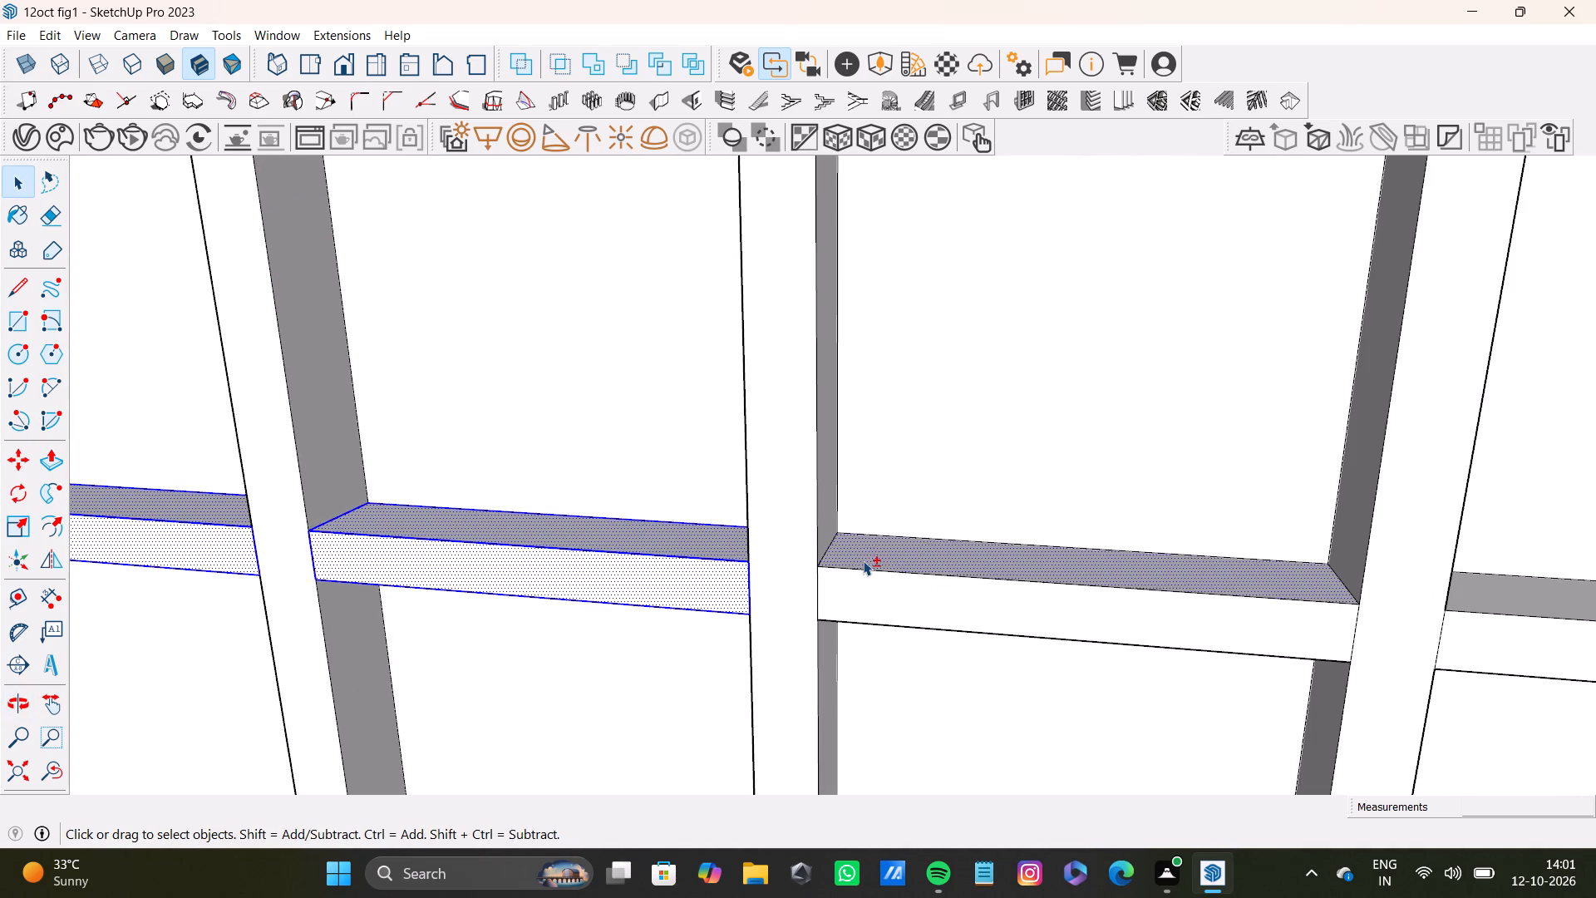
pyautogui.keyDown('shift'); pyautogui.click(844, 620); pyautogui.keyUp('shift')
pyautogui.keyDown('shift'); pyautogui.doubleClick(850, 606); pyautogui.keyUp('shift')
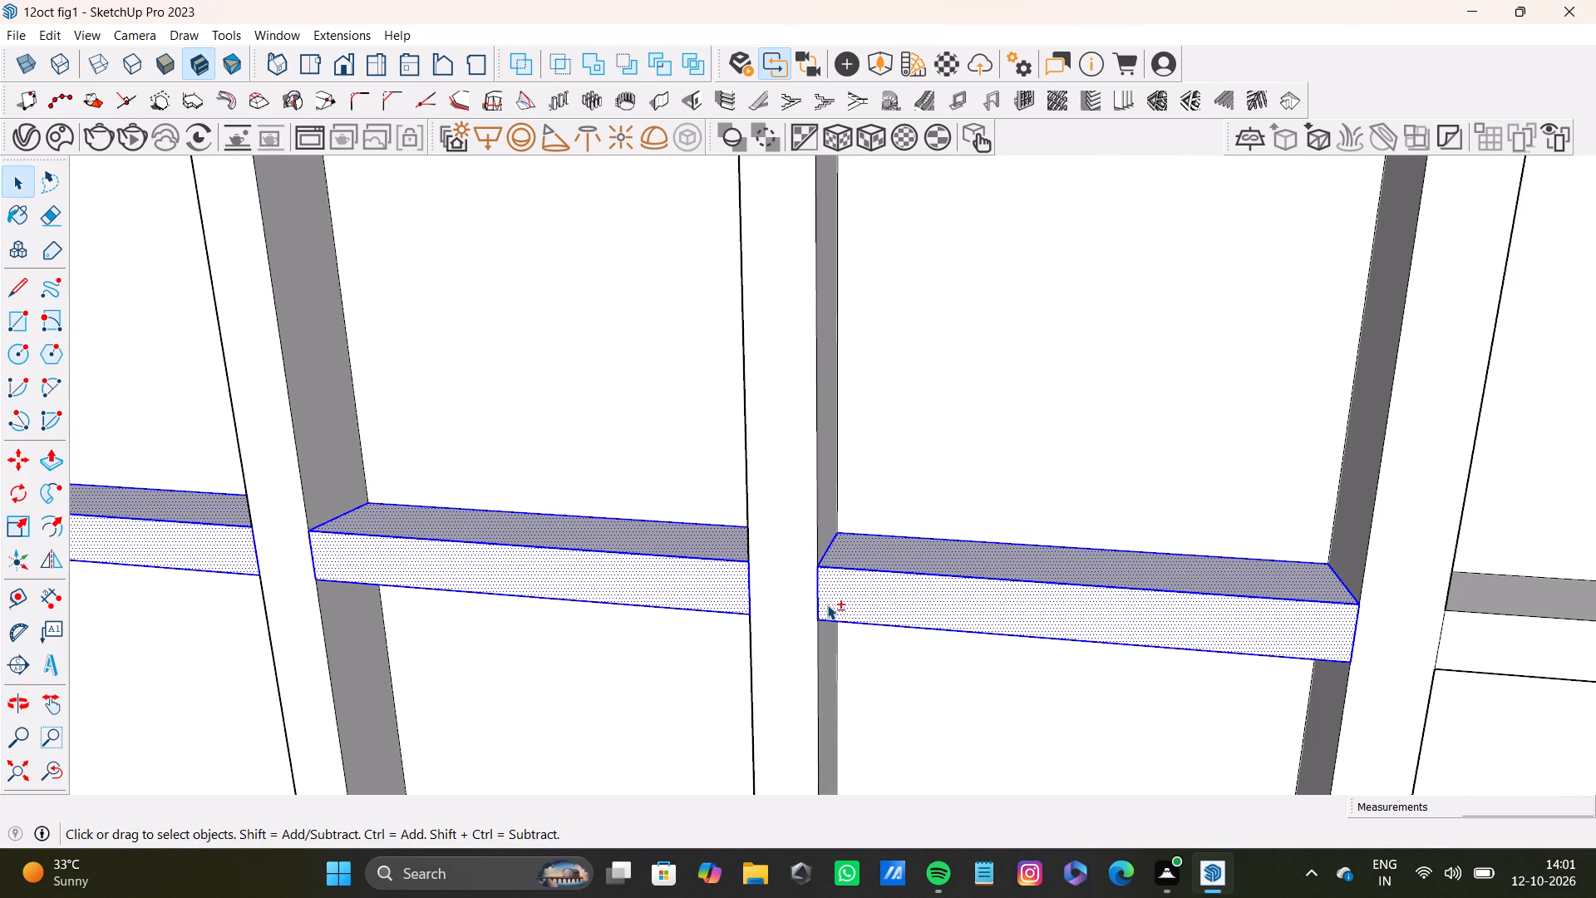
# Add the top and front faces of the fourth horizontal slat in the fifth and sixth bays to the selection.
pyautogui.keyDown('shift'); pyautogui.scroll(-10, 827, 604); pyautogui.keyUp('shift')
pyautogui.keyDown('shift'); pyautogui.moveTo(894, 541); pyautogui.dragTo(557, 453, button='middle'); pyautogui.keyUp('shift')
pyautogui.keyDown('shift'); pyautogui.scroll(7, 634, 472); pyautogui.keyUp('shift')
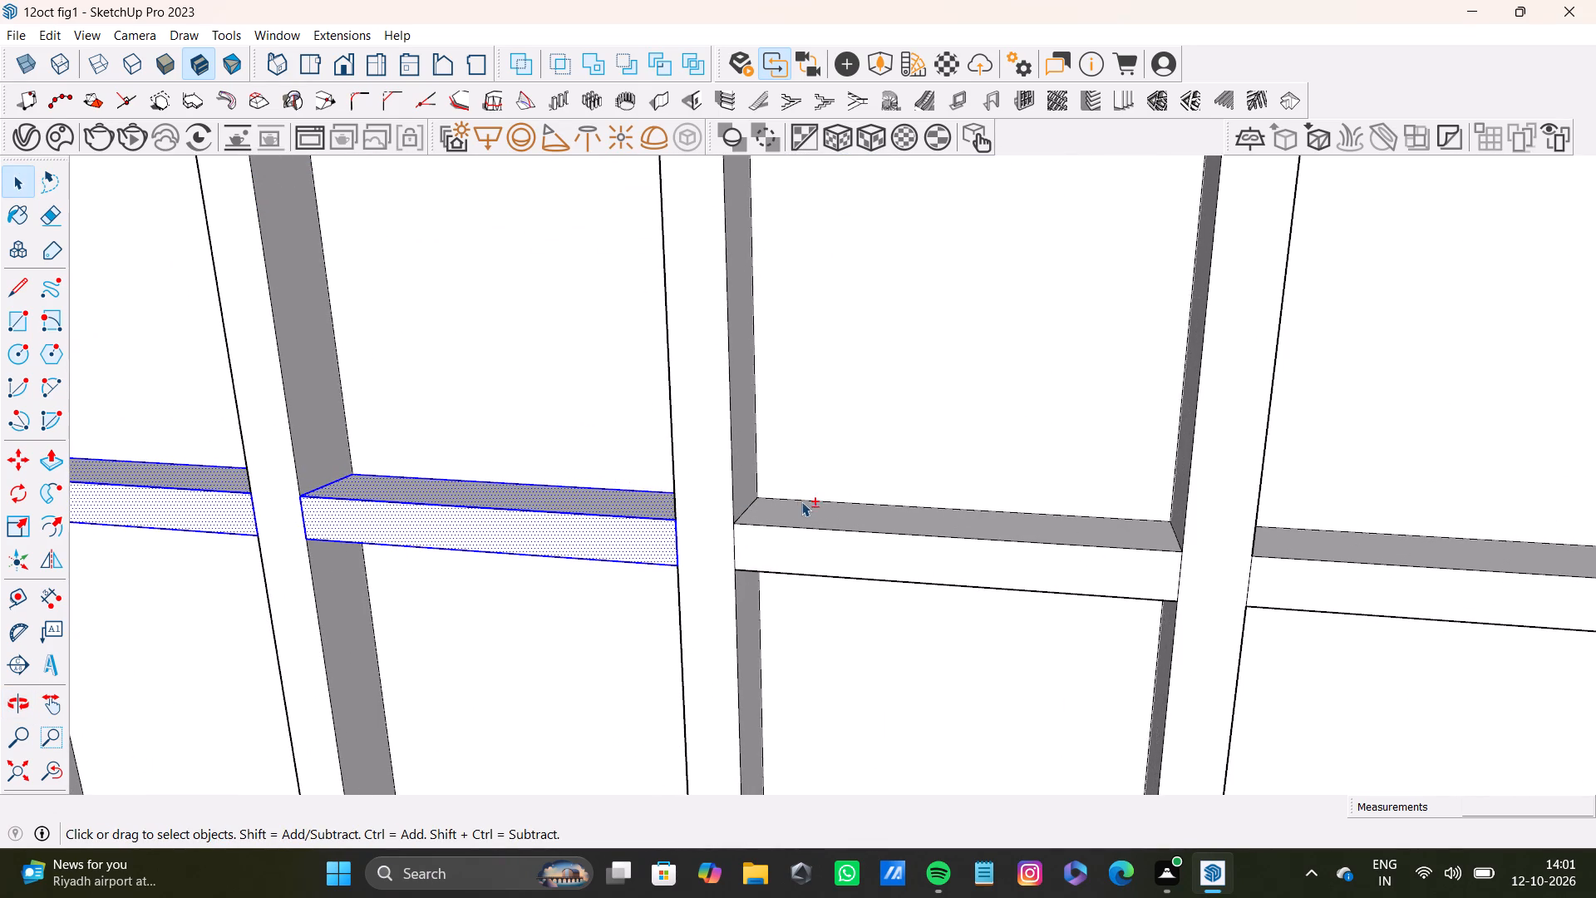
pyautogui.keyDown('shift'); pyautogui.doubleClick(801, 505); pyautogui.keyUp('shift')
pyautogui.keyDown('shift'); pyautogui.doubleClick(791, 535); pyautogui.keyUp('shift')
pyautogui.keyDown('shift'); pyautogui.doubleClick(793, 513); pyautogui.keyUp('shift')
pyautogui.keyDown('shift'); pyautogui.scroll(-3, 995, 558); pyautogui.keyUp('shift')
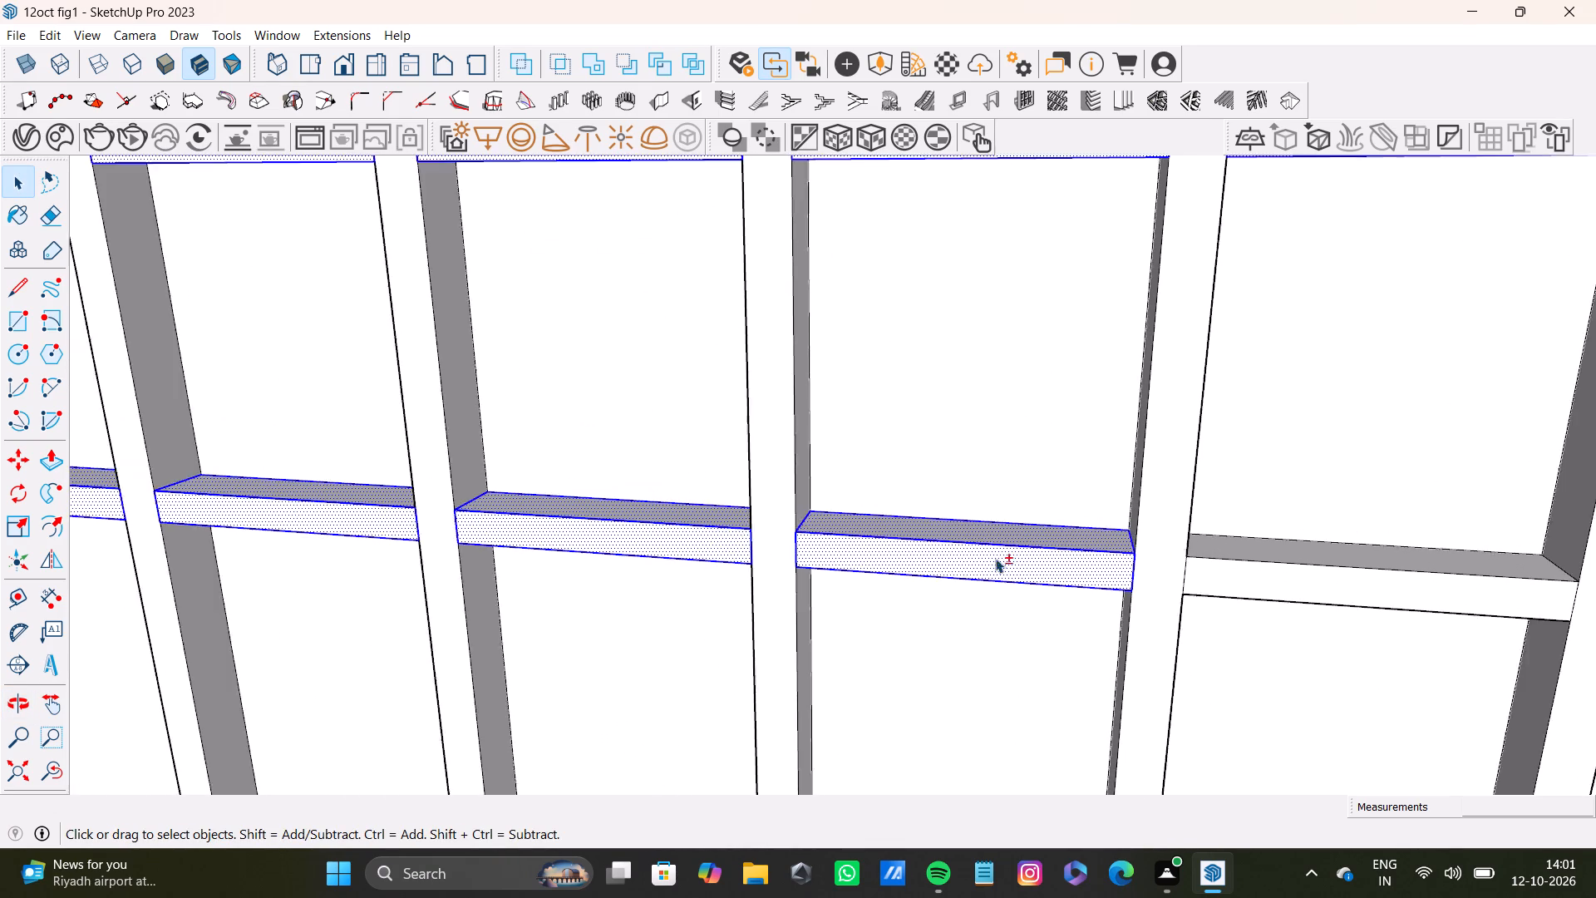
pyautogui.keyDown('shift'); pyautogui.moveTo(855, 505); pyautogui.dragTo(359, 476, button='middle'); pyautogui.keyUp('shift')
pyautogui.keyDown('shift'); pyautogui.scroll(4, 604, 502); pyautogui.keyUp('shift')
pyautogui.keyDown('shift'); pyautogui.doubleClick(665, 512); pyautogui.keyUp('shift')
pyautogui.keyDown('shift'); pyautogui.doubleClick(710, 522); pyautogui.keyUp('shift')
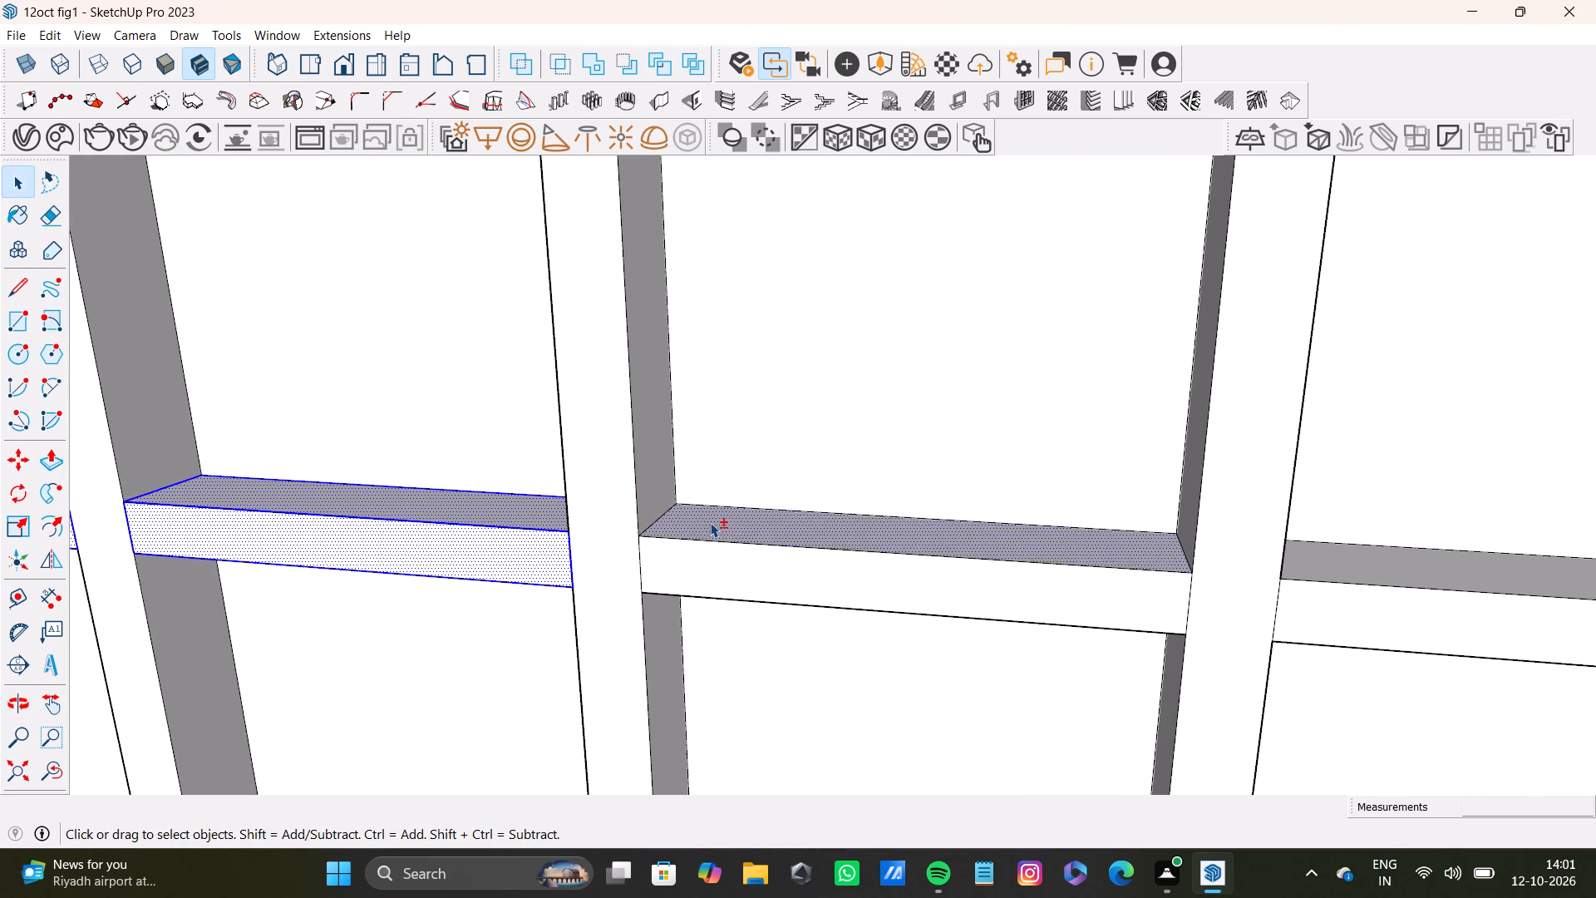
pyautogui.keyDown('shift'); pyautogui.doubleClick(707, 547); pyautogui.keyUp('shift')
# Add the top and front faces of the fourth horizontal slat in the seventh and eighth bays to the selection.
pyautogui.keyDown('shift'); pyautogui.scroll(-5, 712, 553); pyautogui.keyUp('shift')
pyautogui.keyDown('shift'); pyautogui.moveTo(1088, 561); pyautogui.dragTo(778, 548, button='middle'); pyautogui.keyUp('shift')
pyautogui.keyDown('shift'); pyautogui.scroll(7, 789, 555); pyautogui.keyUp('shift')
pyautogui.keyDown('shift'); pyautogui.doubleClick(798, 542); pyautogui.keyUp('shift')
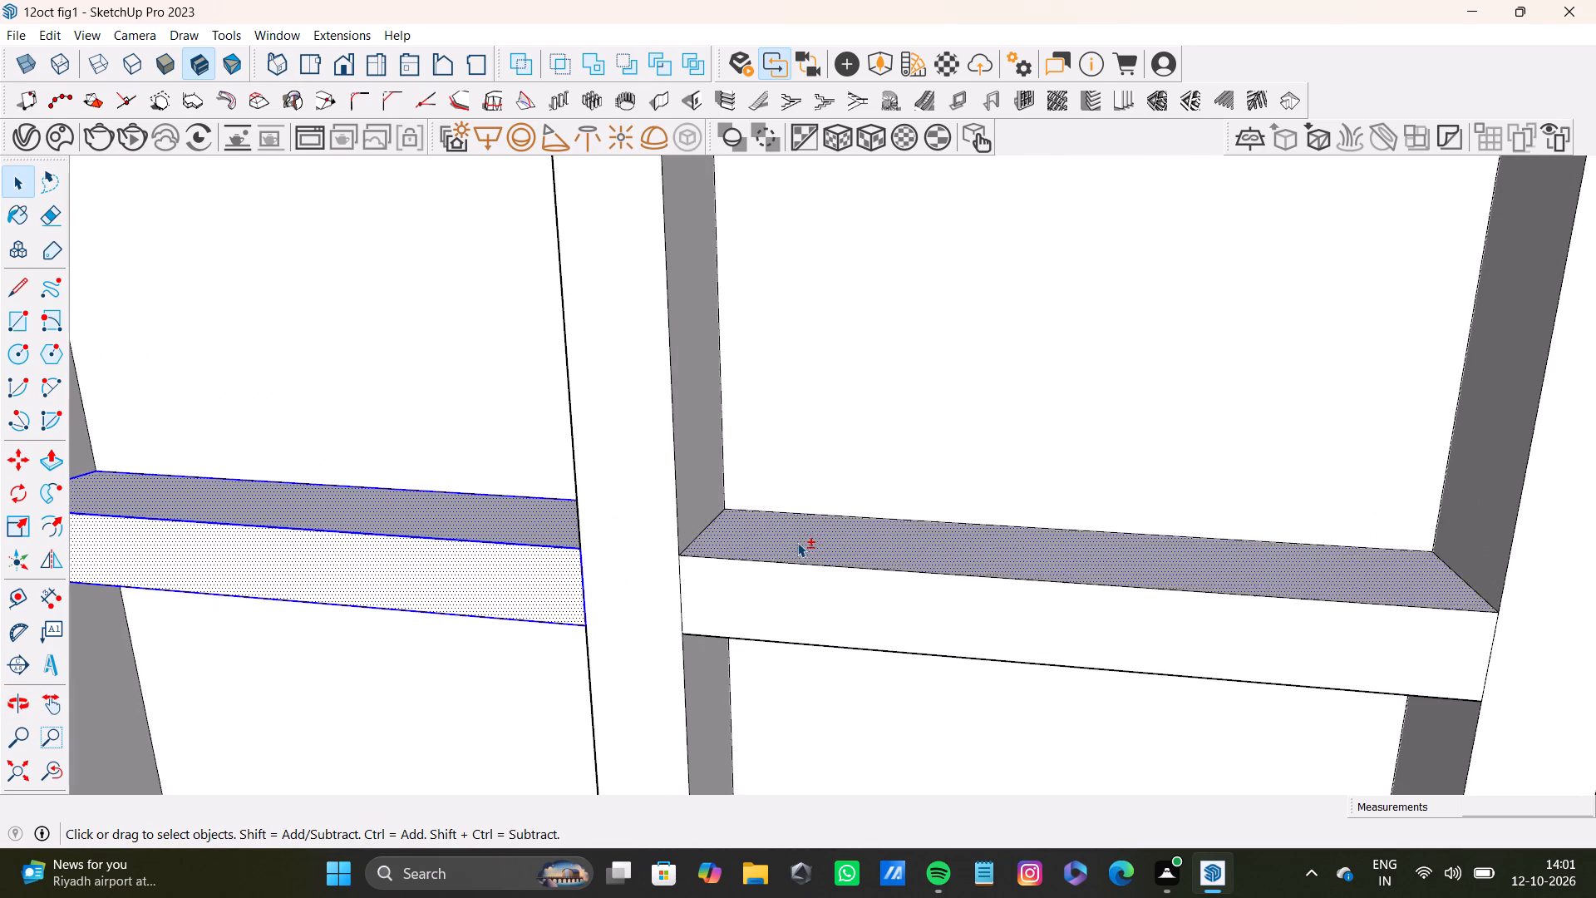
pyautogui.keyDown('shift'); pyautogui.doubleClick(794, 600); pyautogui.keyUp('shift')
pyautogui.keyDown('shift'); pyautogui.scroll(-9, 791, 601); pyautogui.keyUp('shift')
pyautogui.keyDown('shift'); pyautogui.moveTo(975, 616); pyautogui.dragTo(367, 555, button='middle'); pyautogui.keyUp('shift')
pyautogui.keyDown('shift'); pyautogui.scroll(4, 731, 595); pyautogui.keyUp('shift')
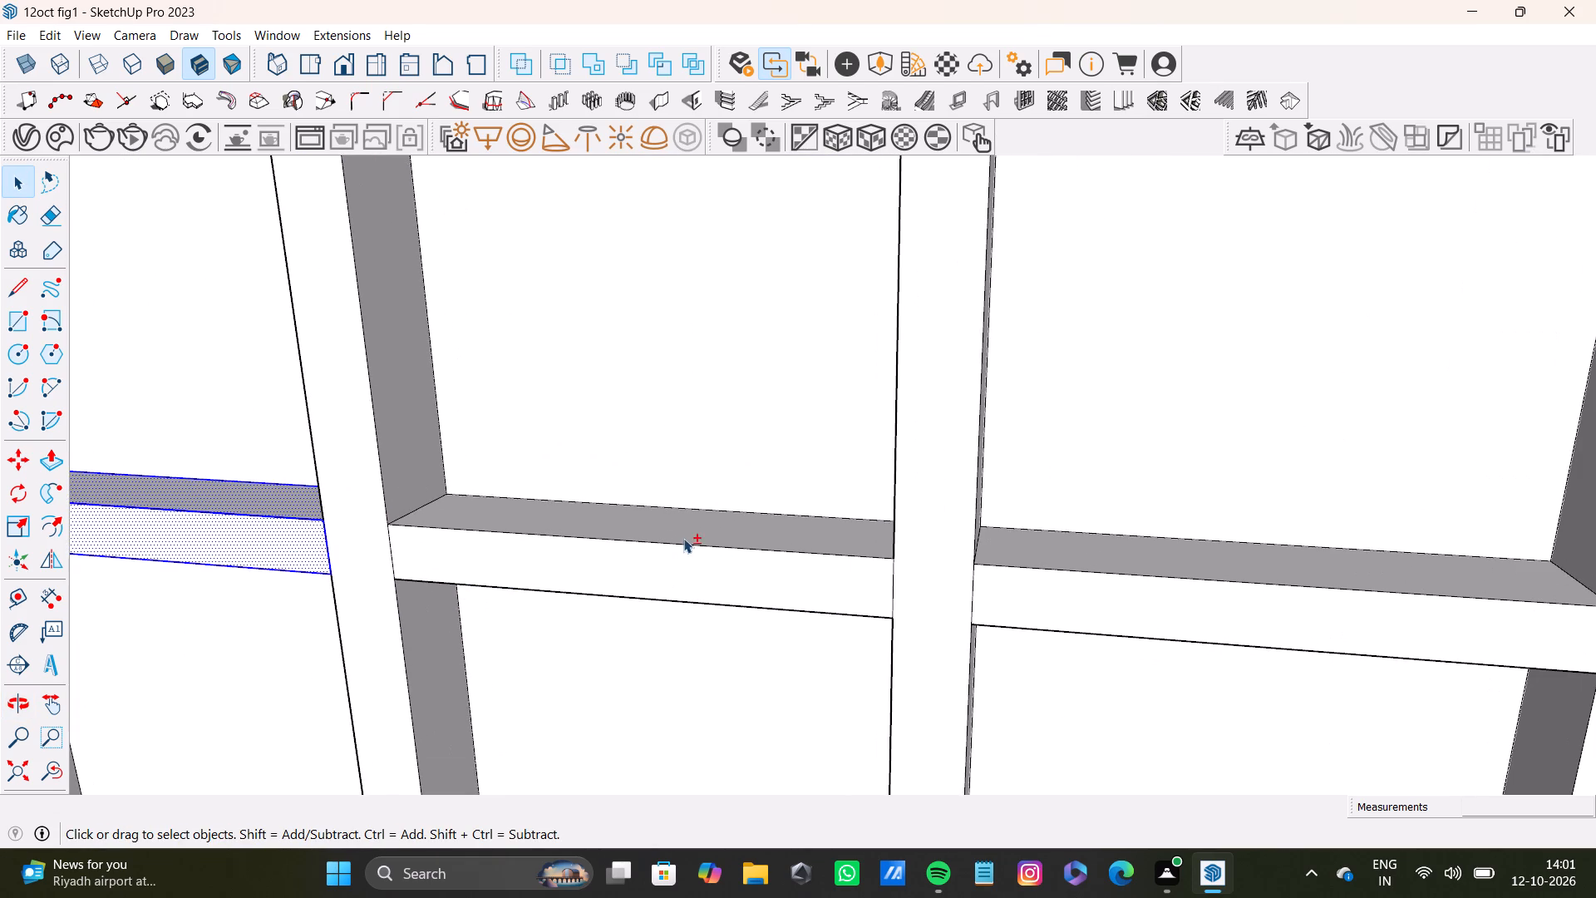
pyautogui.keyDown('shift'); pyautogui.doubleClick(683, 538); pyautogui.keyUp('shift')
pyautogui.keyDown('shift'); pyautogui.doubleClick(690, 570); pyautogui.keyUp('shift')
# Add the top and front faces of the fourth horizontal slat in the ninth bay to the selection.
pyautogui.keyDown('shift'); pyautogui.moveTo(922, 585); pyautogui.dragTo(381, 588, button='middle'); pyautogui.keyUp('shift')
pyautogui.keyDown('shift'); pyautogui.doubleClick(623, 564); pyautogui.keyUp('shift')
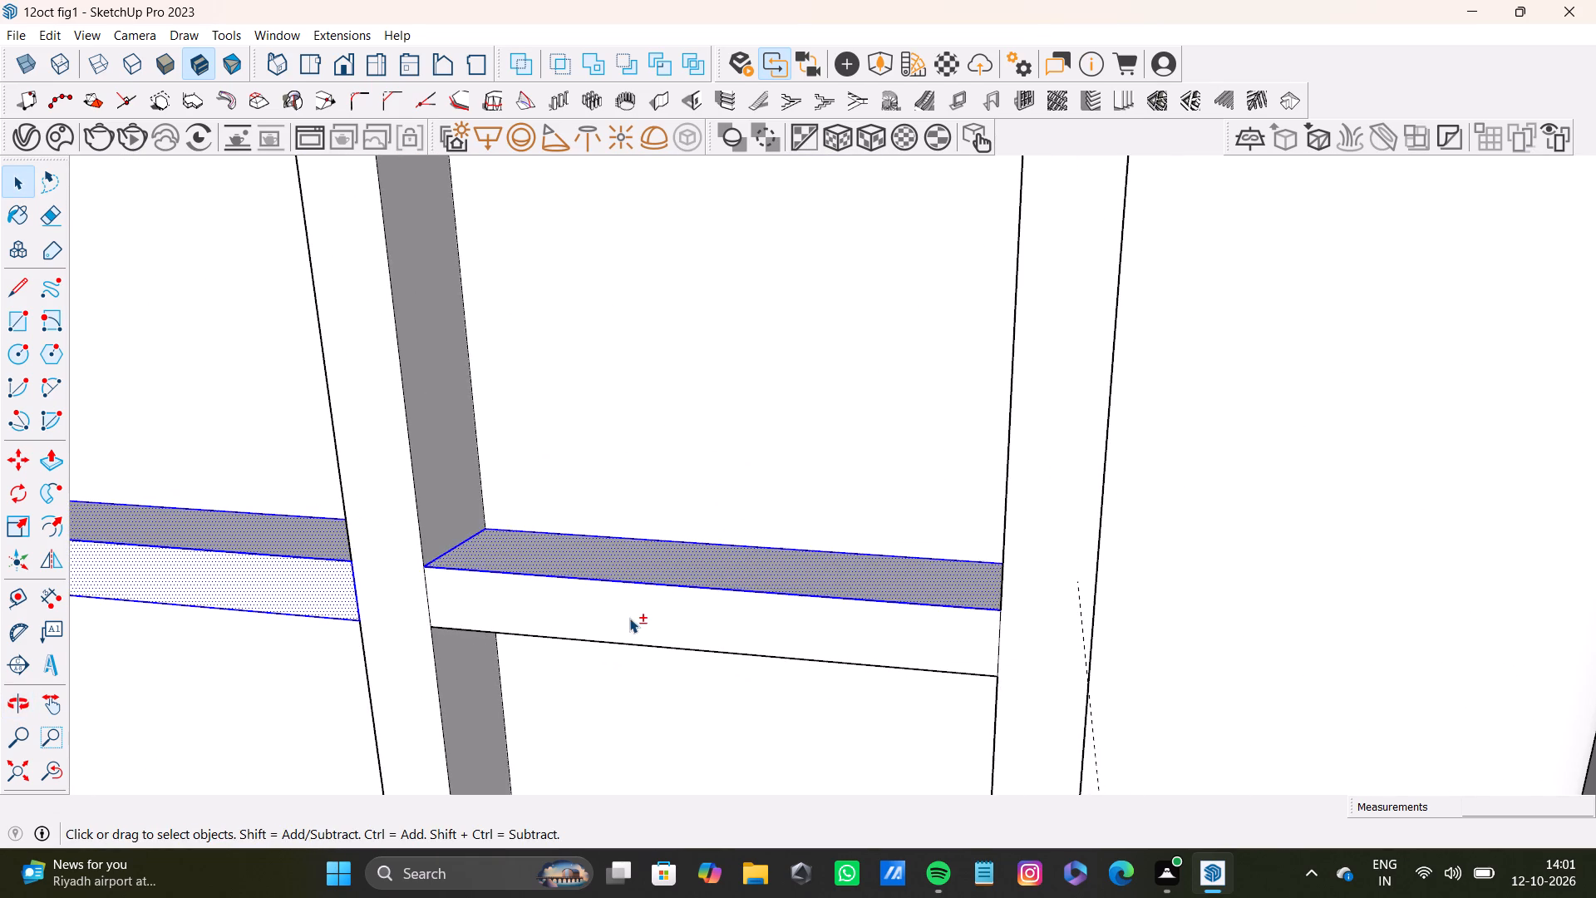
pyautogui.keyDown('shift'); pyautogui.doubleClick(629, 618); pyautogui.keyUp('shift')
# Add the top and front faces of the bottom horizontal slat in the first two bays to the selection.
pyautogui.keyDown('shift'); pyautogui.scroll(-15, 574, 641); pyautogui.keyUp('shift')
pyautogui.keyDown('shift'); pyautogui.moveTo(426, 670); pyautogui.dragTo(1098, 514, button='middle'); pyautogui.keyUp('shift')
pyautogui.keyDown('shift'); pyautogui.scroll(-4, 373, 560); pyautogui.keyUp('shift')
pyautogui.keyDown('shift'); pyautogui.moveTo(231, 577); pyautogui.dragTo(526, 544, button='middle'); pyautogui.keyUp('shift')
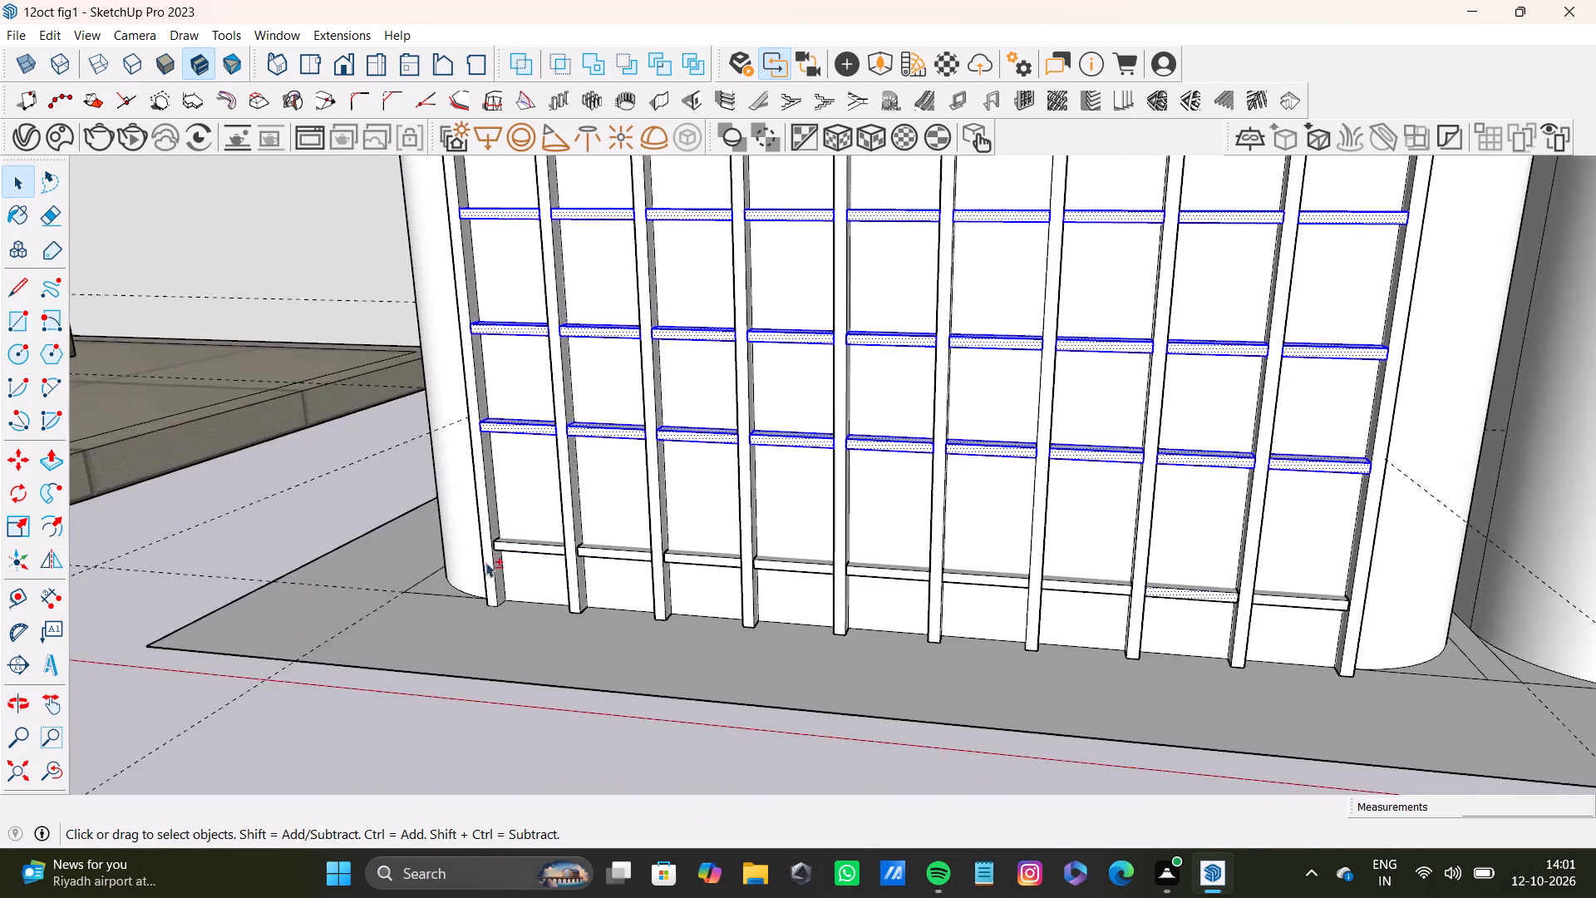
pyautogui.keyDown('shift'); pyautogui.scroll(20, 465, 565); pyautogui.keyUp('shift')
pyautogui.keyDown('shift'); pyautogui.scroll(2, 465, 565); pyautogui.keyUp('shift')
pyautogui.keyDown('shift'); pyautogui.doubleClick(613, 516); pyautogui.keyUp('shift')
pyautogui.keyDown('shift'); pyautogui.doubleClick(609, 547); pyautogui.keyUp('shift')
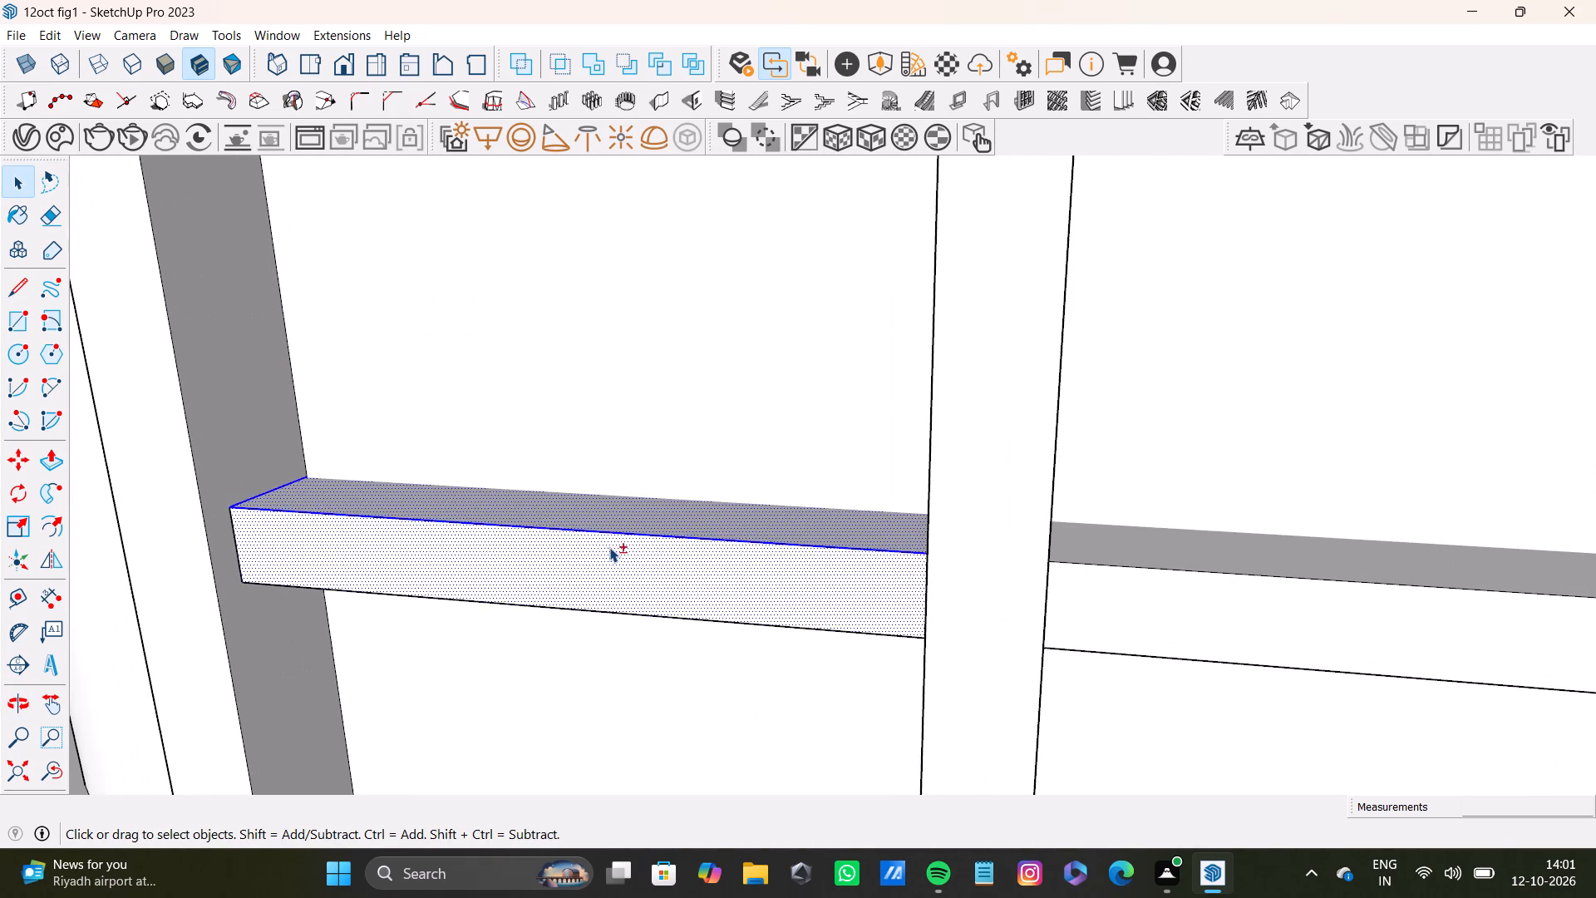
pyautogui.keyDown('shift'); pyautogui.moveTo(977, 589); pyautogui.dragTo(249, 513, button='middle'); pyautogui.keyUp('shift')
pyautogui.keyDown('shift'); pyautogui.doubleClick(633, 481); pyautogui.keyUp('shift')
pyautogui.keyDown('shift'); pyautogui.doubleClick(643, 543); pyautogui.keyUp('shift')
# Add the top and front faces of the bottom horizontal slat in the third and fourth bays to the selection.
pyautogui.keyDown('shift'); pyautogui.moveTo(1096, 560); pyautogui.dragTo(243, 500, button='middle'); pyautogui.keyUp('shift')
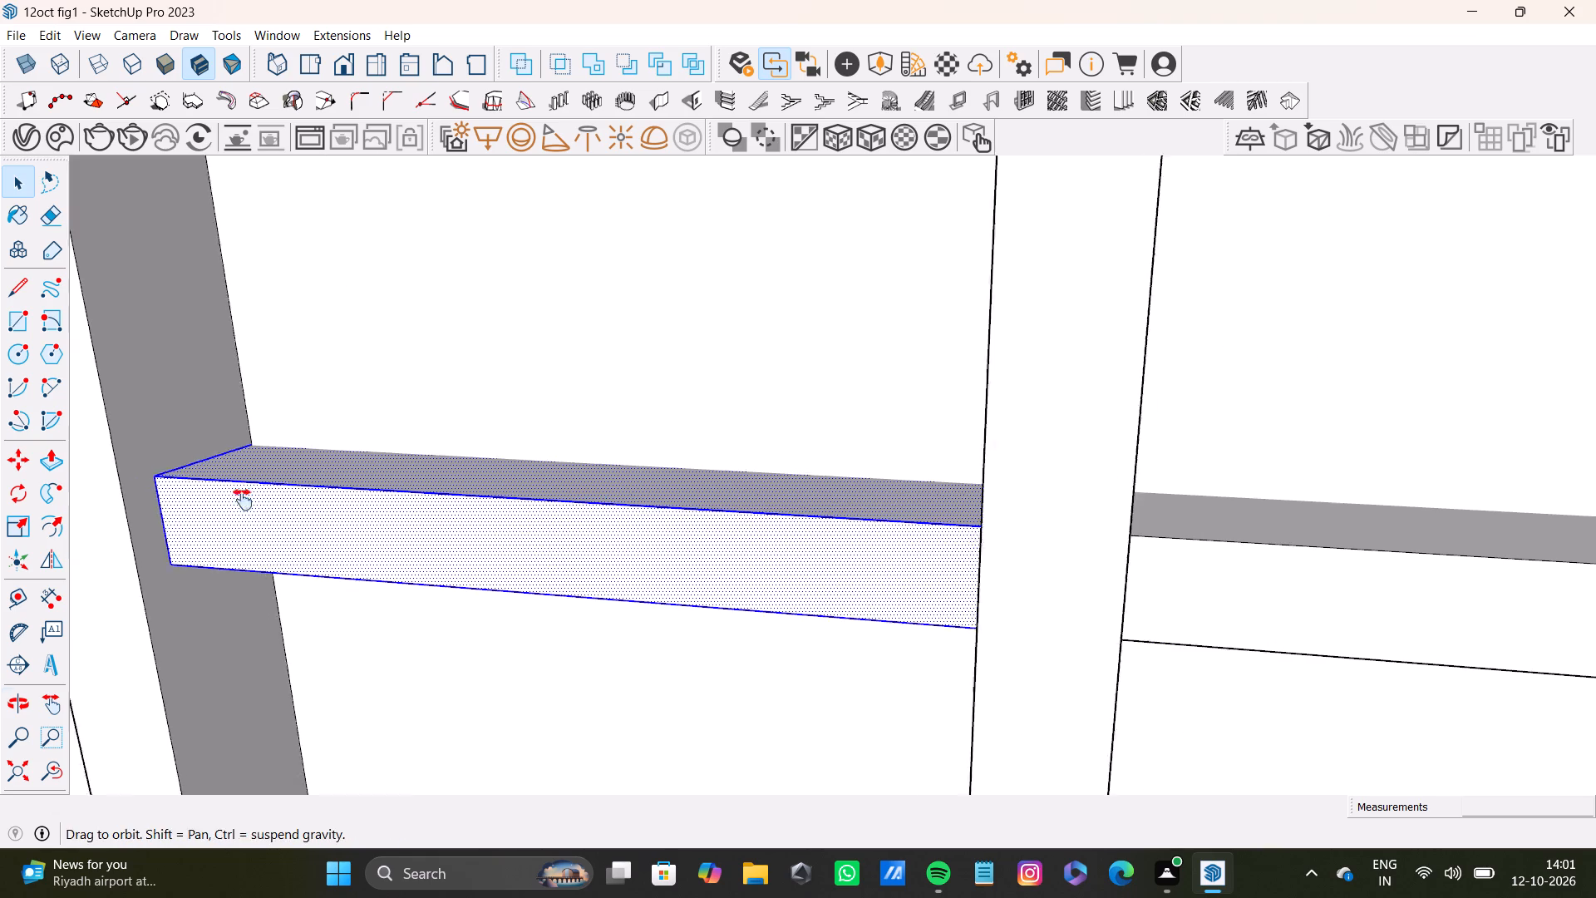
pyautogui.keyDown('shift'); pyautogui.moveTo(243, 500); pyautogui.dragTo(239, 500, button='middle'); pyautogui.keyUp('shift')
pyautogui.keyDown('shift'); pyautogui.doubleClick(738, 468); pyautogui.keyUp('shift')
pyautogui.keyDown('shift'); pyautogui.doubleClick(741, 519); pyautogui.keyUp('shift')
pyautogui.keyDown('shift'); pyautogui.scroll(-6, 751, 518); pyautogui.keyUp('shift')
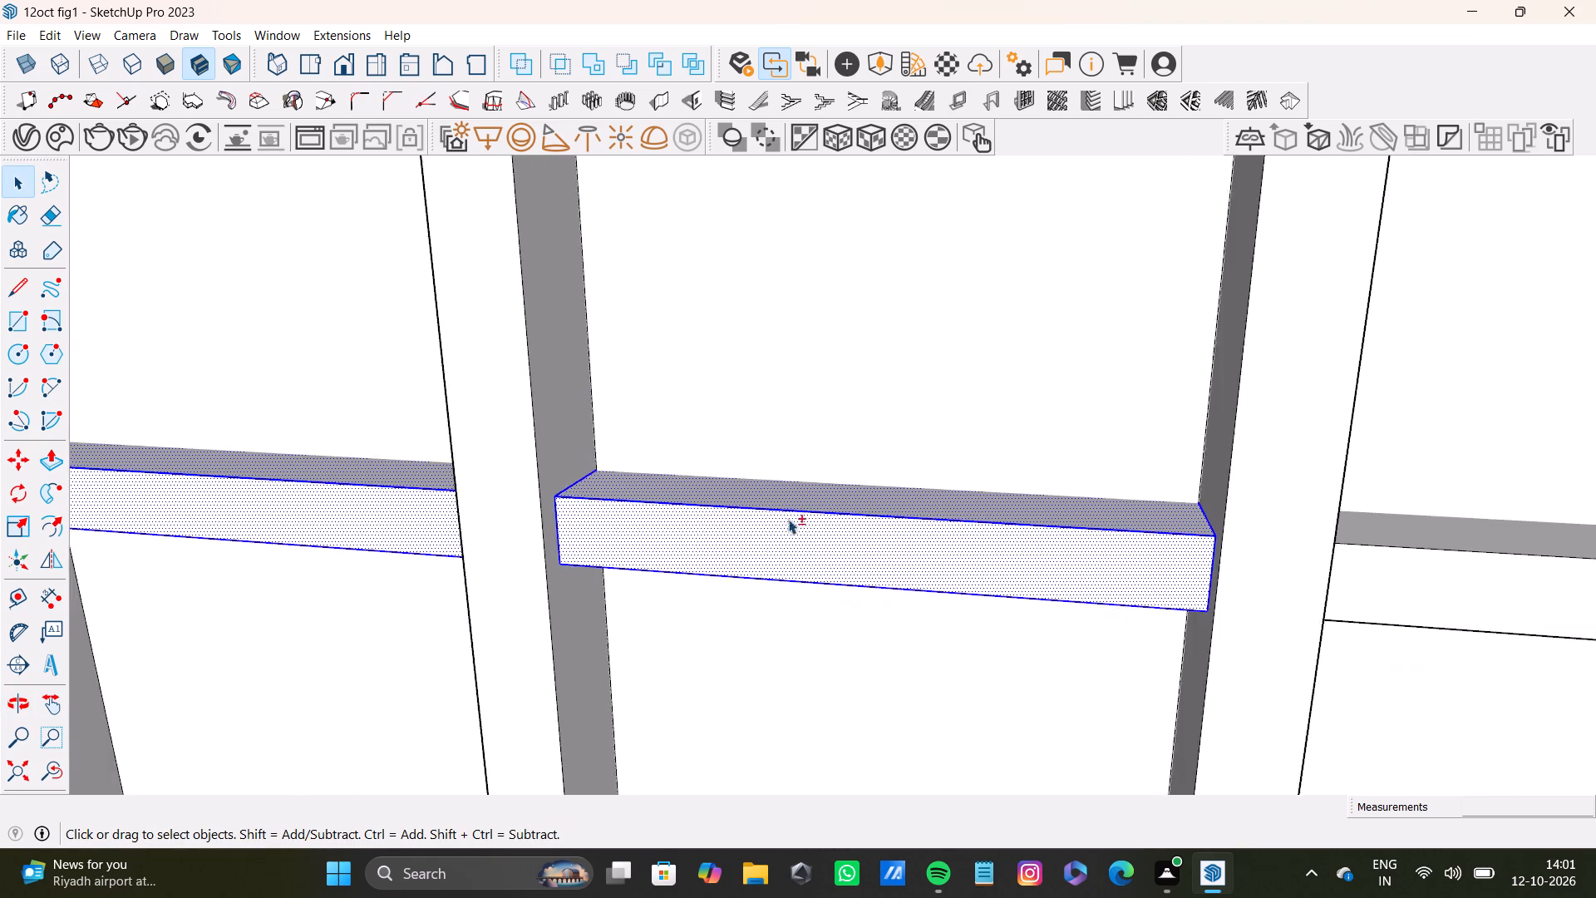
pyautogui.keyDown('shift'); pyautogui.scroll(-2, 788, 519); pyautogui.keyUp('shift')
pyautogui.keyDown('shift'); pyautogui.moveTo(905, 517); pyautogui.dragTo(462, 493, button='middle'); pyautogui.keyUp('shift')
pyautogui.keyDown('shift'); pyautogui.scroll(4, 772, 520); pyautogui.keyUp('shift')
pyautogui.keyDown('shift'); pyautogui.doubleClick(805, 499); pyautogui.keyUp('shift')
pyautogui.keyDown('shift'); pyautogui.doubleClick(796, 553); pyautogui.keyUp('shift')
# Add the top and front faces of the bottom horizontal slat in the fifth and sixth bays to the selection.
pyautogui.keyDown('shift'); pyautogui.scroll(-4, 863, 546); pyautogui.keyUp('shift')
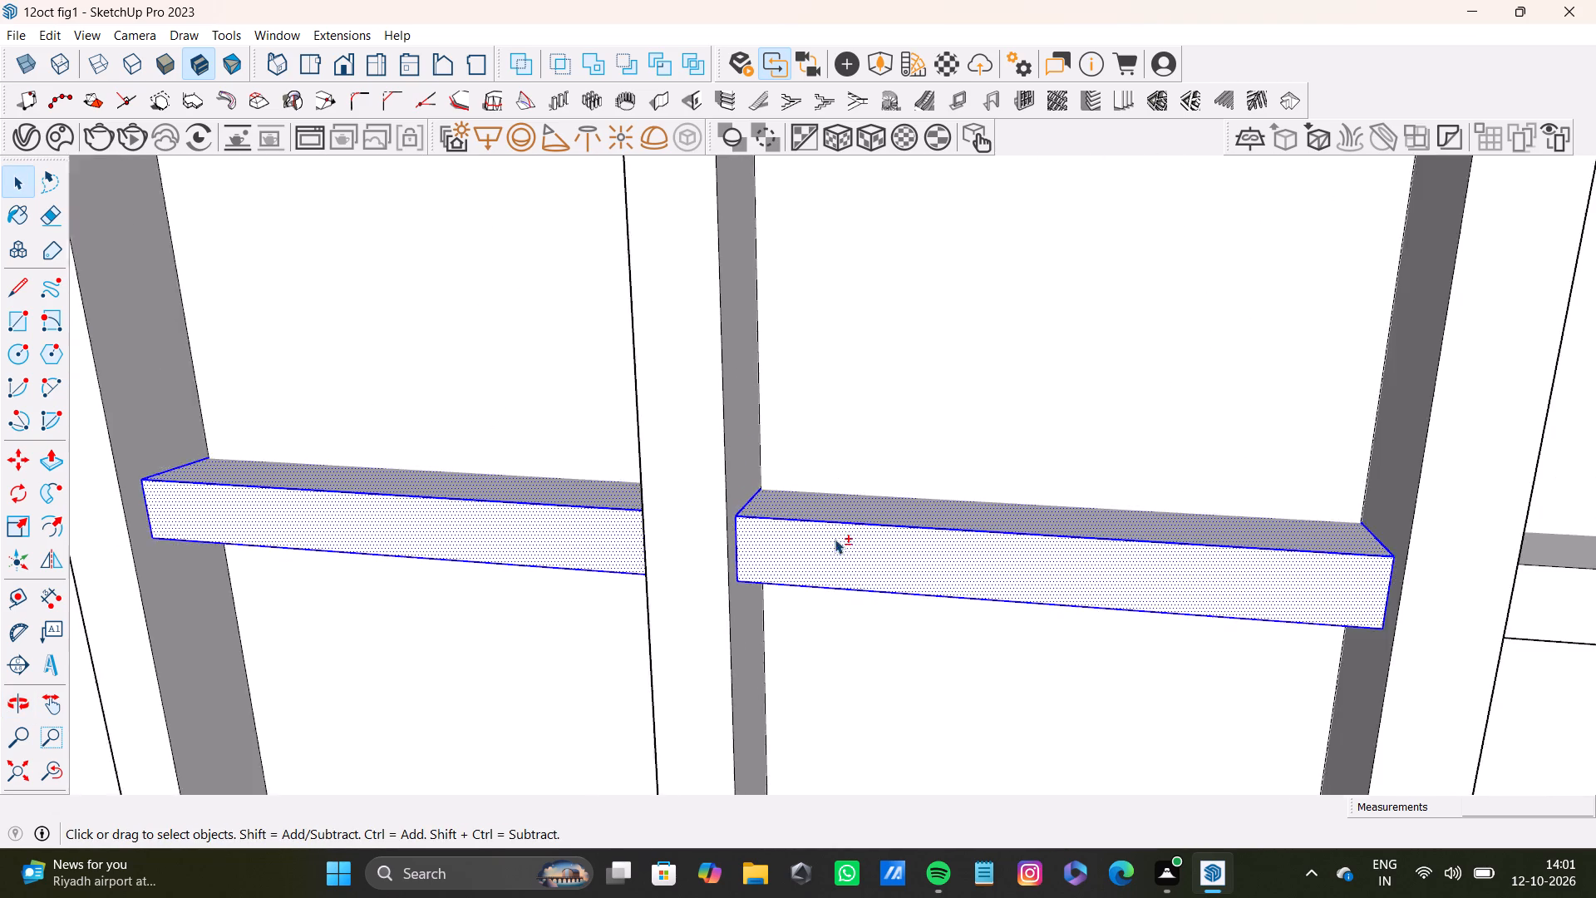
pyautogui.keyDown('shift'); pyautogui.moveTo(832, 510); pyautogui.dragTo(89, 322, button='middle'); pyautogui.keyUp('shift')
pyautogui.keyDown('shift'); pyautogui.doubleClick(736, 353); pyautogui.keyUp('shift')
pyautogui.keyDown('shift'); pyautogui.doubleClick(738, 347); pyautogui.keyUp('shift')
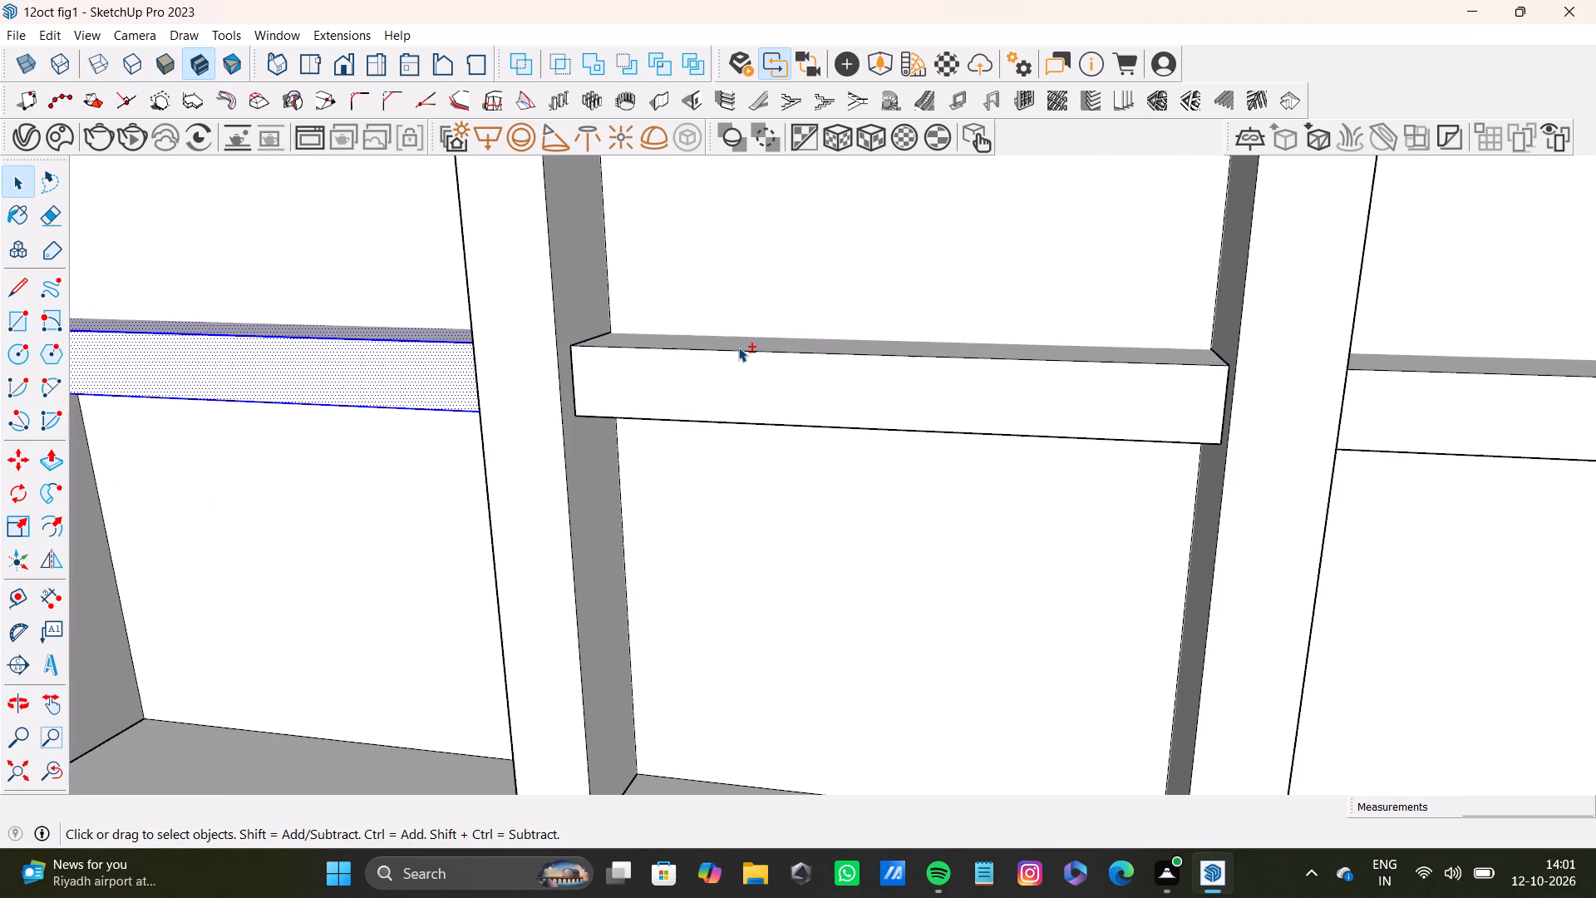
pyautogui.keyDown('shift'); pyautogui.doubleClick(736, 371); pyautogui.keyUp('shift')
pyautogui.keyDown('shift'); pyautogui.moveTo(887, 382); pyautogui.dragTo(14, 385, button='middle'); pyautogui.keyUp('shift')
pyautogui.keyDown('shift'); pyautogui.scroll(3, 638, 397); pyautogui.keyUp('shift')
pyautogui.keyDown('shift'); pyautogui.doubleClick(580, 359); pyautogui.keyUp('shift')
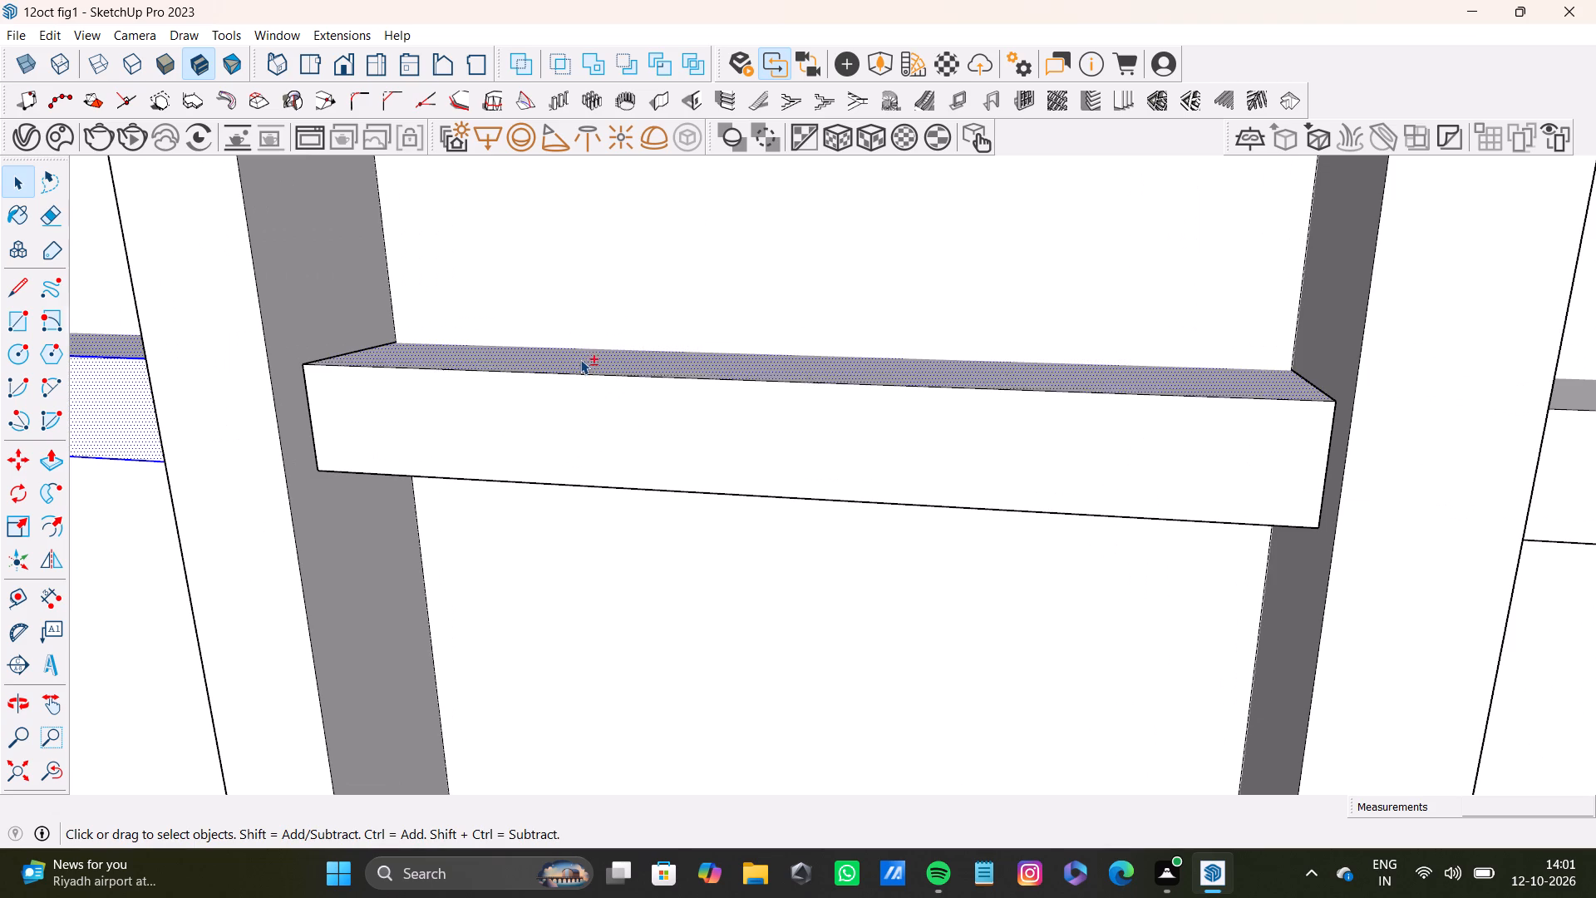
pyautogui.keyDown('shift'); pyautogui.doubleClick(574, 398); pyautogui.keyUp('shift')
# Add the top and front faces of the bottom horizontal slat in the seventh and eighth bays to the selection.
pyautogui.keyDown('shift'); pyautogui.scroll(-5, 659, 418); pyautogui.keyUp('shift')
pyautogui.keyDown('shift'); pyautogui.moveTo(1146, 416); pyautogui.dragTo(549, 439, button='middle'); pyautogui.keyUp('shift')
pyautogui.keyDown('shift'); pyautogui.scroll(7, 746, 448); pyautogui.keyUp('shift')
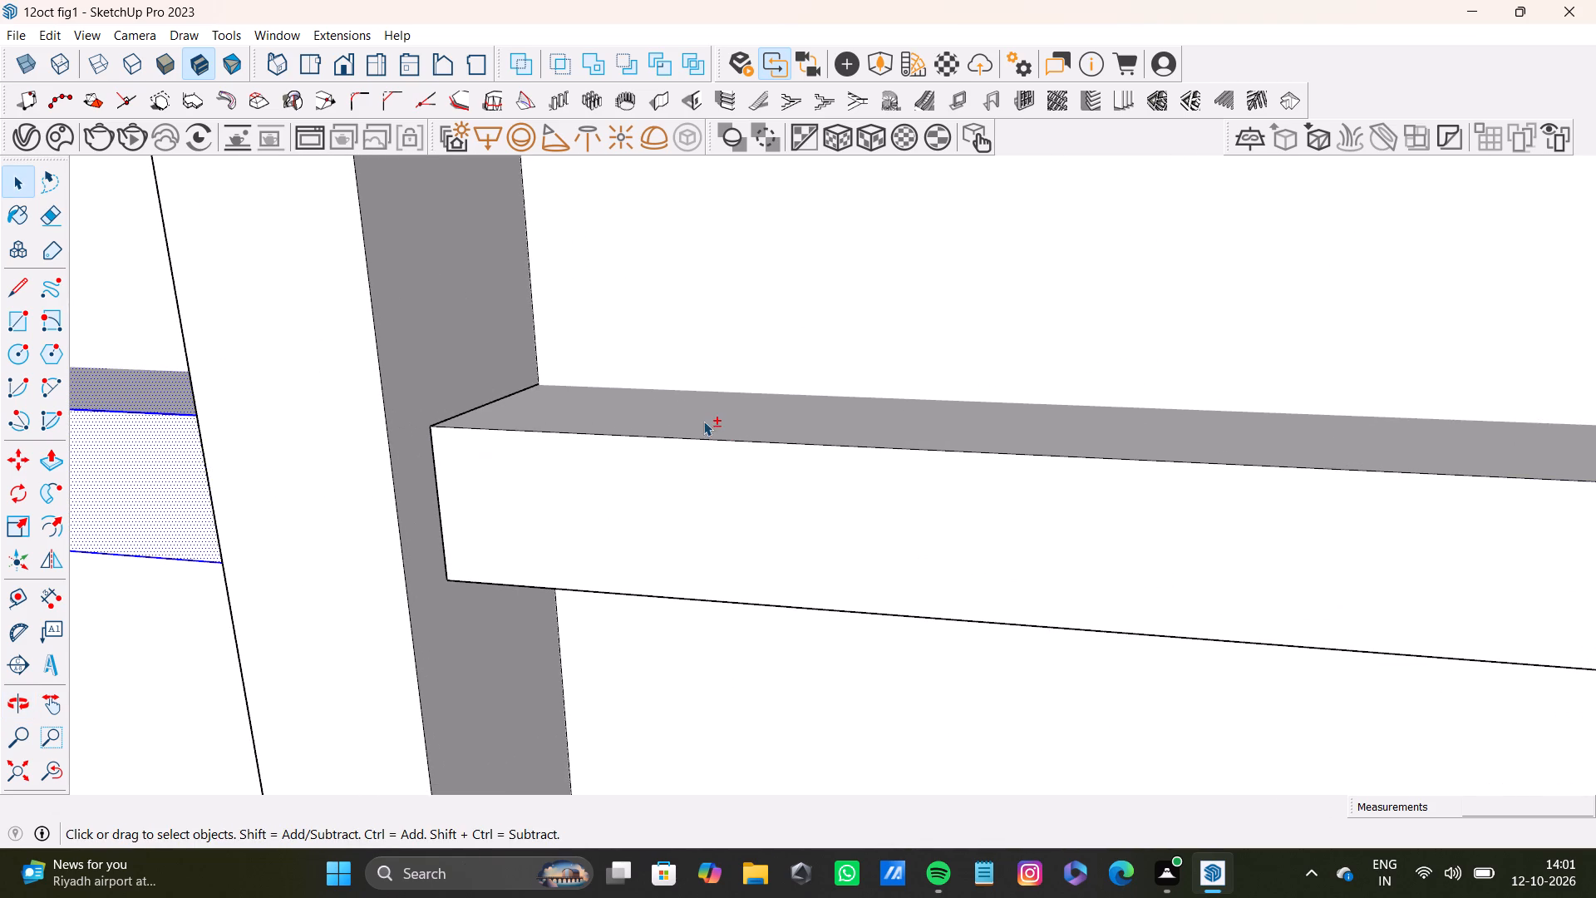
pyautogui.keyDown('shift'); pyautogui.doubleClick(703, 421); pyautogui.keyUp('shift')
pyautogui.keyDown('shift'); pyautogui.doubleClick(666, 540); pyautogui.keyUp('shift')
pyautogui.keyDown('shift'); pyautogui.scroll(-14, 664, 541); pyautogui.keyUp('shift')
pyautogui.keyDown('shift'); pyautogui.moveTo(867, 551); pyautogui.dragTo(482, 530, button='middle'); pyautogui.keyUp('shift')
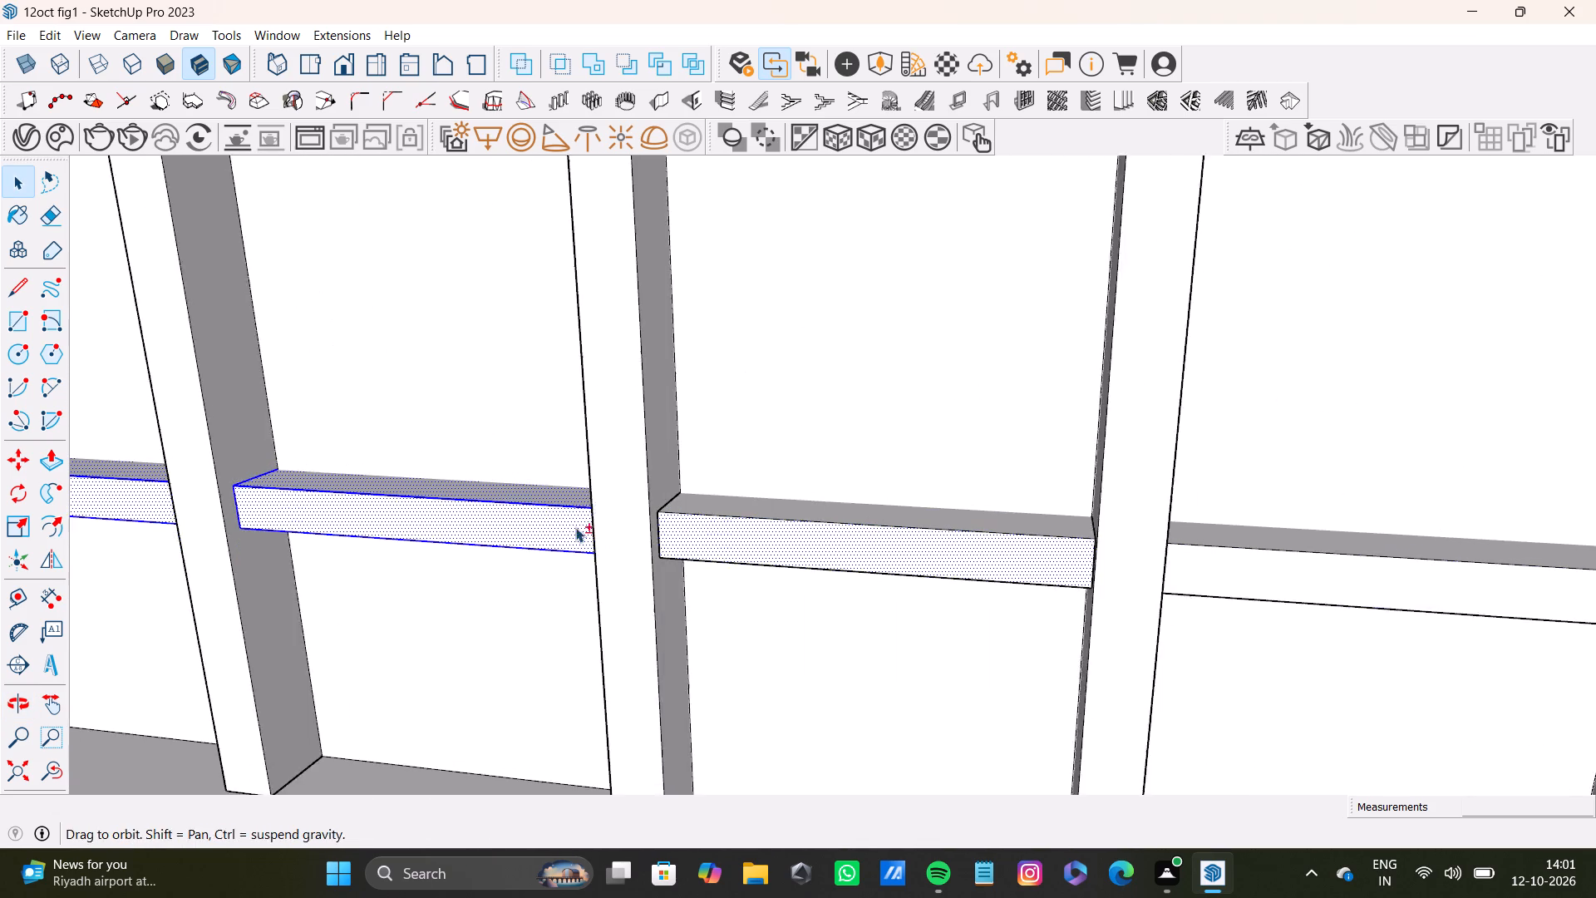
pyautogui.keyDown('shift'); pyautogui.scroll(4, 710, 517); pyautogui.keyUp('shift')
pyautogui.keyDown('shift'); pyautogui.doubleClick(727, 501); pyautogui.keyUp('shift')
pyautogui.keyDown('shift'); pyautogui.doubleClick(716, 549); pyautogui.keyUp('shift')
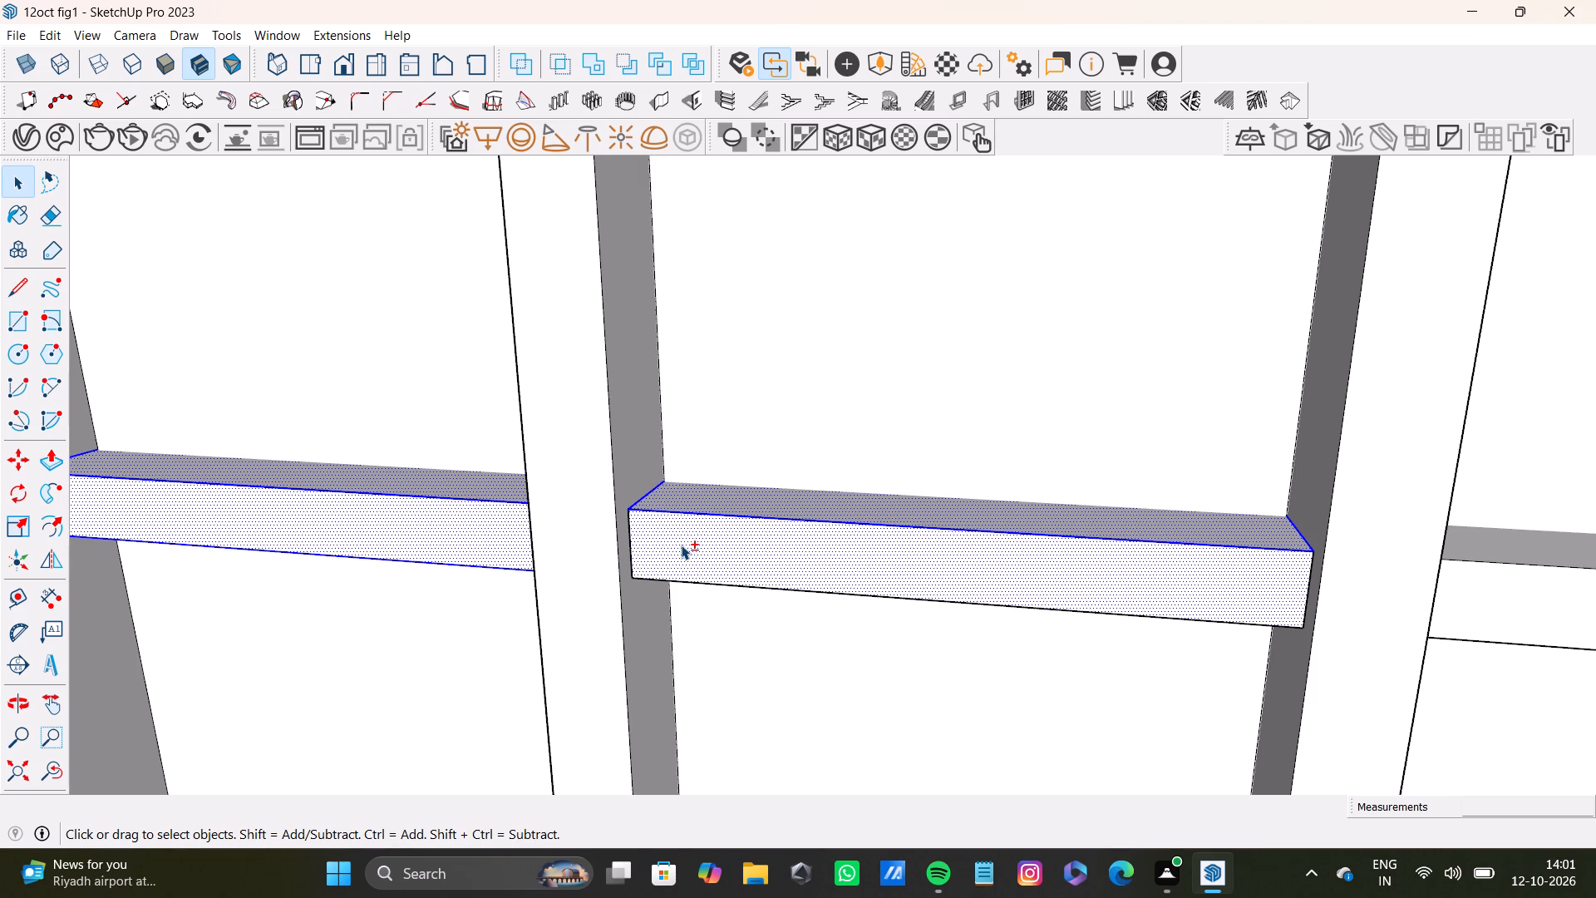
# Add the top and front faces of the bottom horizontal slat in the ninth bay to the selection.
pyautogui.keyDown('shift'); pyautogui.scroll(-14, 791, 499); pyautogui.keyUp('shift')
pyautogui.keyDown('shift'); pyautogui.moveTo(966, 456); pyautogui.dragTo(643, 512, button='middle'); pyautogui.keyUp('shift')
pyautogui.keyDown('shift'); pyautogui.scroll(7, 697, 540); pyautogui.keyUp('shift')
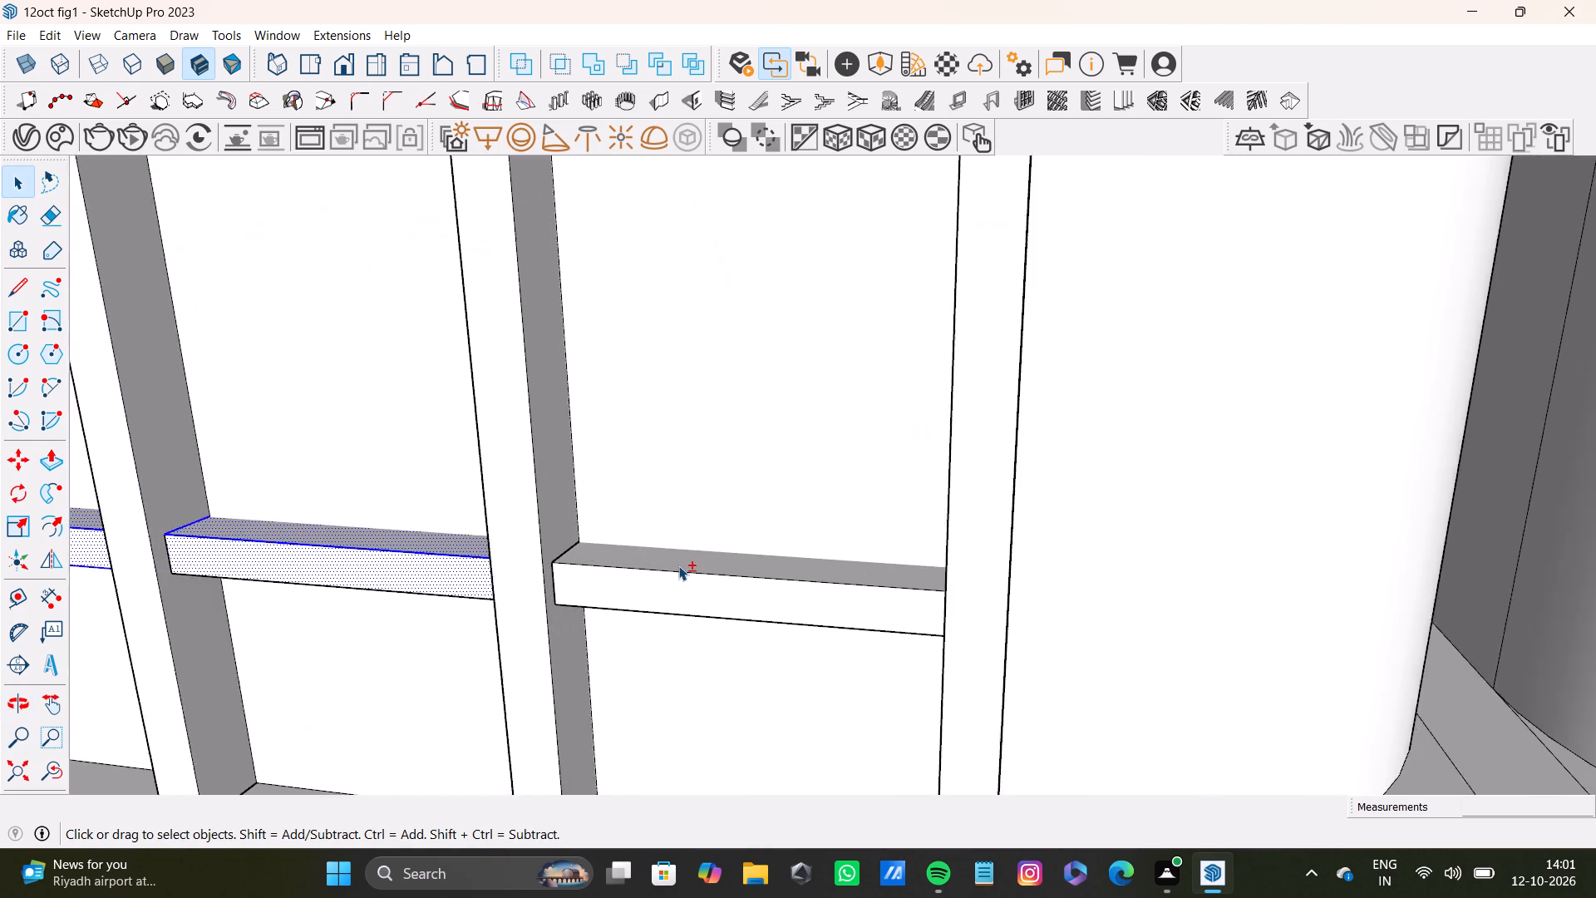
pyautogui.keyDown('shift'); pyautogui.scroll(9, 678, 565); pyautogui.keyUp('shift')
pyautogui.keyDown('shift'); pyautogui.doubleClick(656, 566); pyautogui.keyUp('shift')
pyautogui.keyDown('shift'); pyautogui.doubleClick(623, 624); pyautogui.keyUp('shift')
# Look beneath the bottom horizontal slat, and bring the whole model back into view.
pyautogui.keyDown('shift'); pyautogui.scroll(-5, 569, 660); pyautogui.keyUp('shift')
pyautogui.keyDown('shift'); pyautogui.moveTo(564, 678); pyautogui.dragTo(642, 486, button='middle'); pyautogui.keyUp('shift')
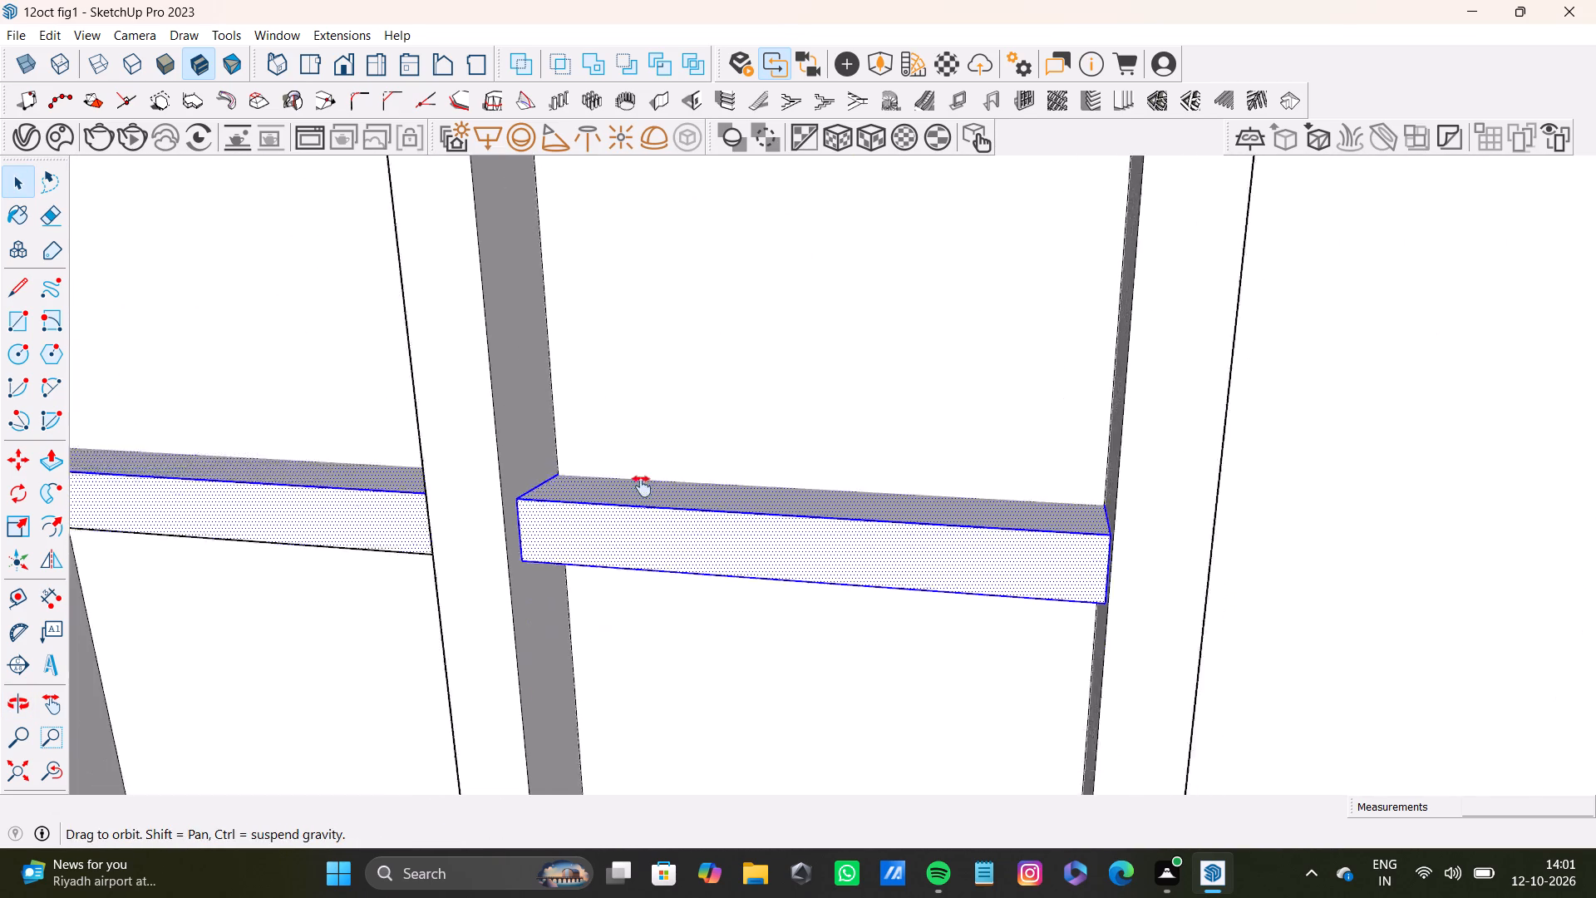
pyautogui.keyDown('shift'); pyautogui.moveTo(642, 486); pyautogui.dragTo(674, 556, button='middle'); pyautogui.keyUp('shift')
pyautogui.keyDown('shift'); pyautogui.moveTo(689, 575); pyautogui.dragTo(703, 313, button='middle'); pyautogui.keyUp('shift')
pyautogui.scroll(3, 705, 366)
pyautogui.moveTo(711, 401); pyautogui.dragTo(710, 300, button='middle')
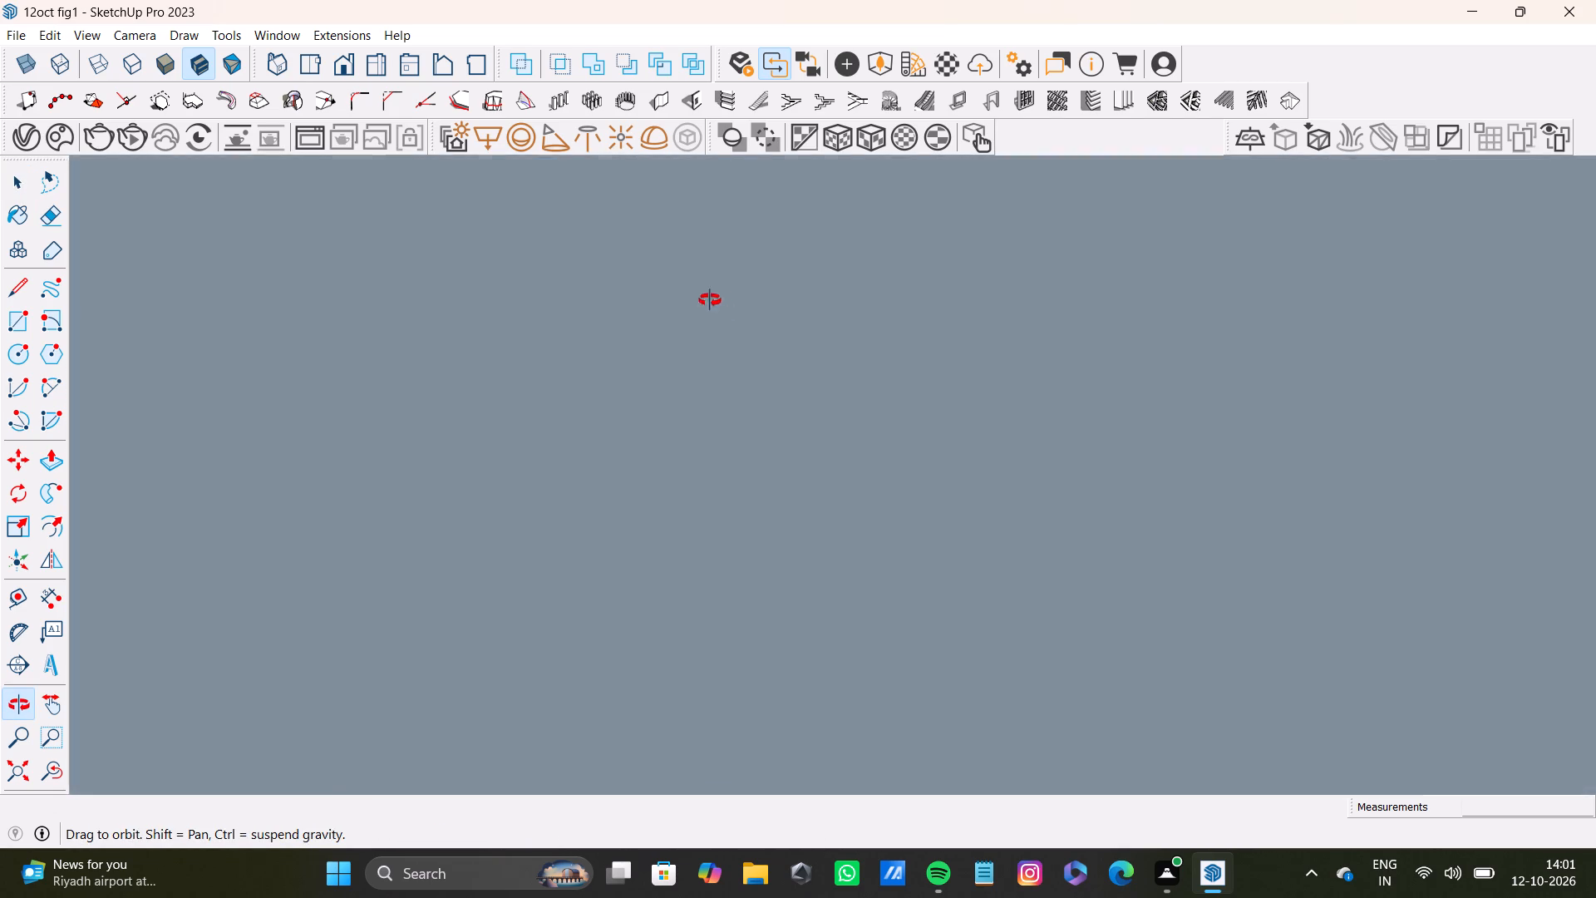
pyautogui.moveTo(710, 300); pyautogui.dragTo(778, 333, button='middle')
pyautogui.keyDown('shift'); pyautogui.scroll(-4, 268, 485); pyautogui.keyUp('shift')
pyautogui.keyDown('shift'); pyautogui.moveTo(253, 497); pyautogui.dragTo(913, 498, button='middle'); pyautogui.keyUp('shift')
pyautogui.click(52, 772)
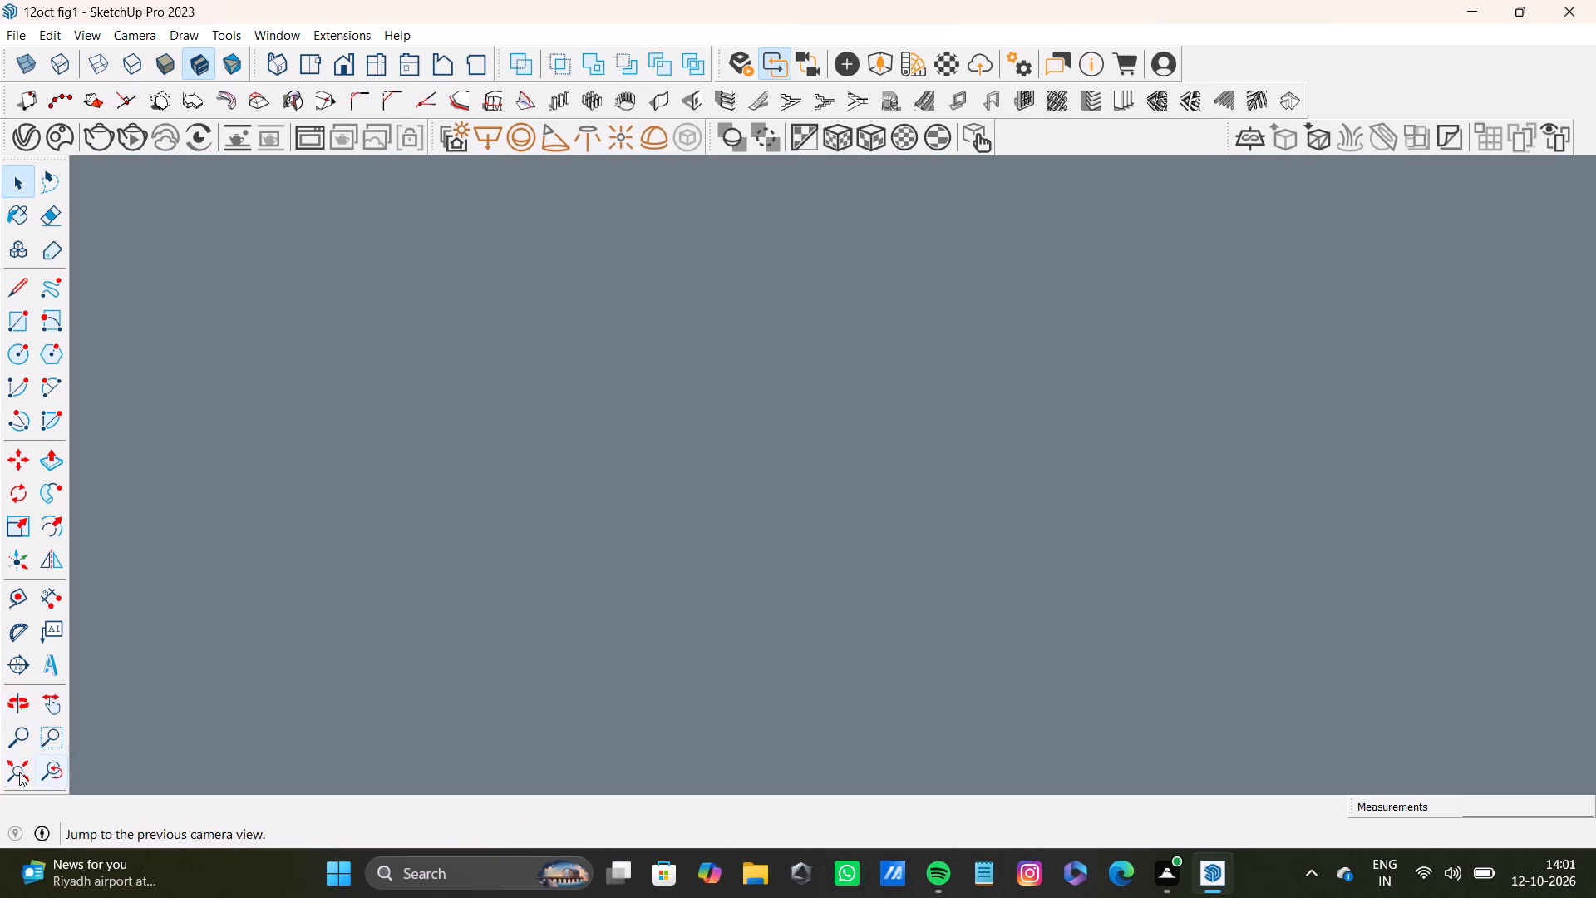
pyautogui.click(22, 772)
# Examine the selected horizontal slats on the box nearest the desk from the front and from above.
pyautogui.moveTo(554, 421); pyautogui.dragTo(628, 641, button='middle')
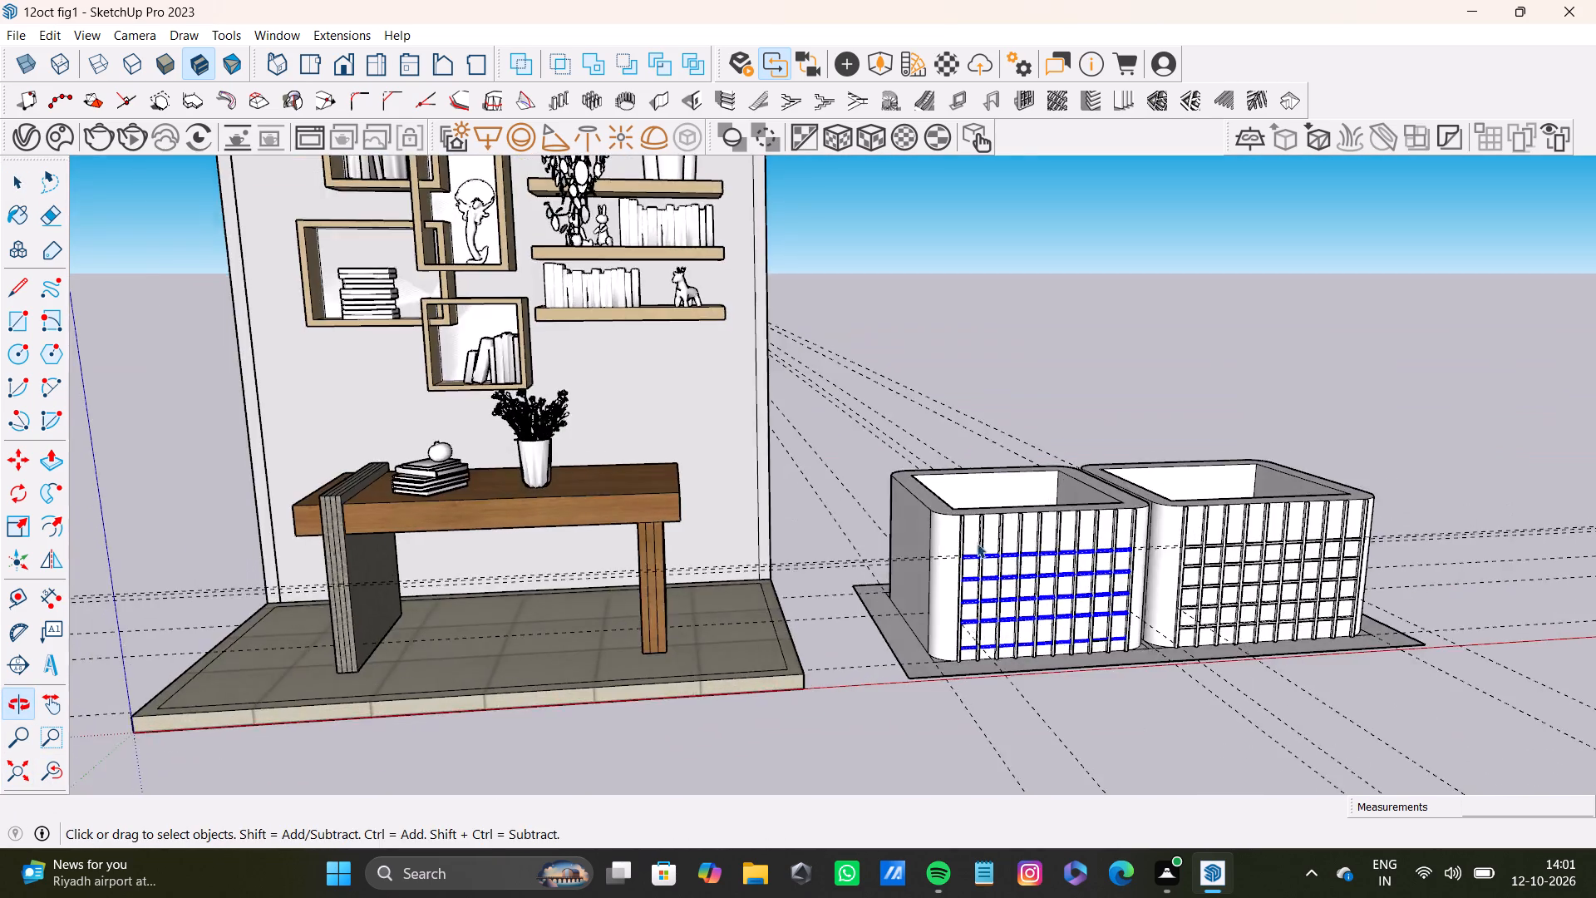
pyautogui.scroll(7, 979, 535)
pyautogui.keyDown('shift'); pyautogui.moveTo(1057, 545); pyautogui.dragTo(597, 550, button='middle'); pyautogui.keyUp('shift')
pyautogui.keyDown('shift'); pyautogui.scroll(5, 642, 554); pyautogui.keyUp('shift')
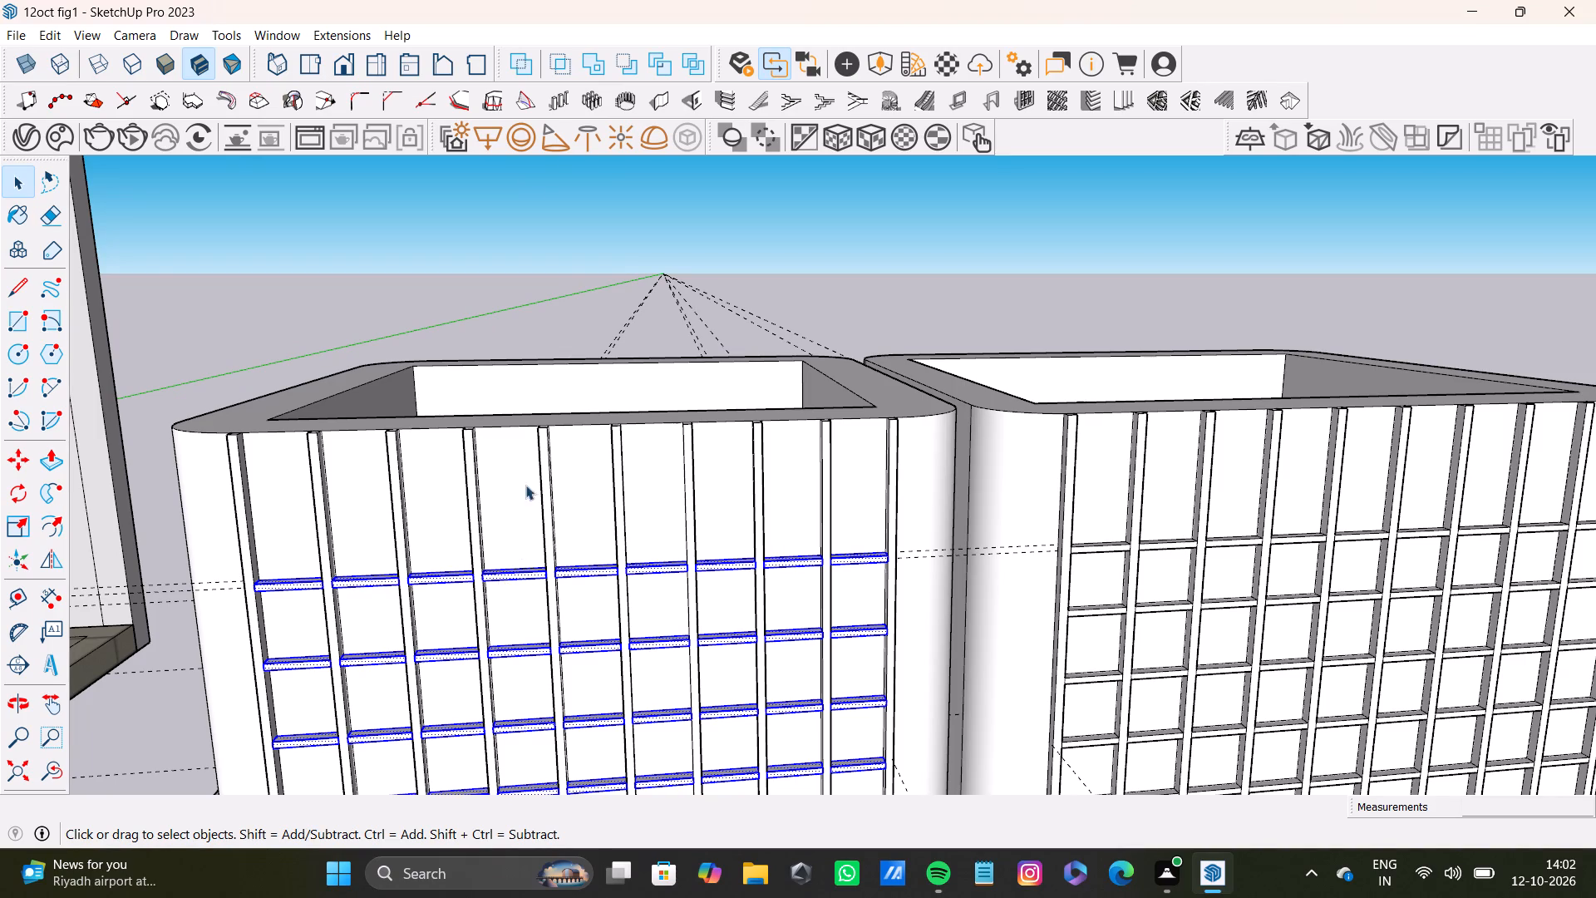
pyautogui.scroll(-11, 1102, 523)
pyautogui.keyDown('shift'); pyautogui.moveTo(751, 618); pyautogui.dragTo(804, 437, button='middle'); pyautogui.keyUp('shift')
pyautogui.keyDown('shift'); pyautogui.scroll(11, 703, 499); pyautogui.keyUp('shift')
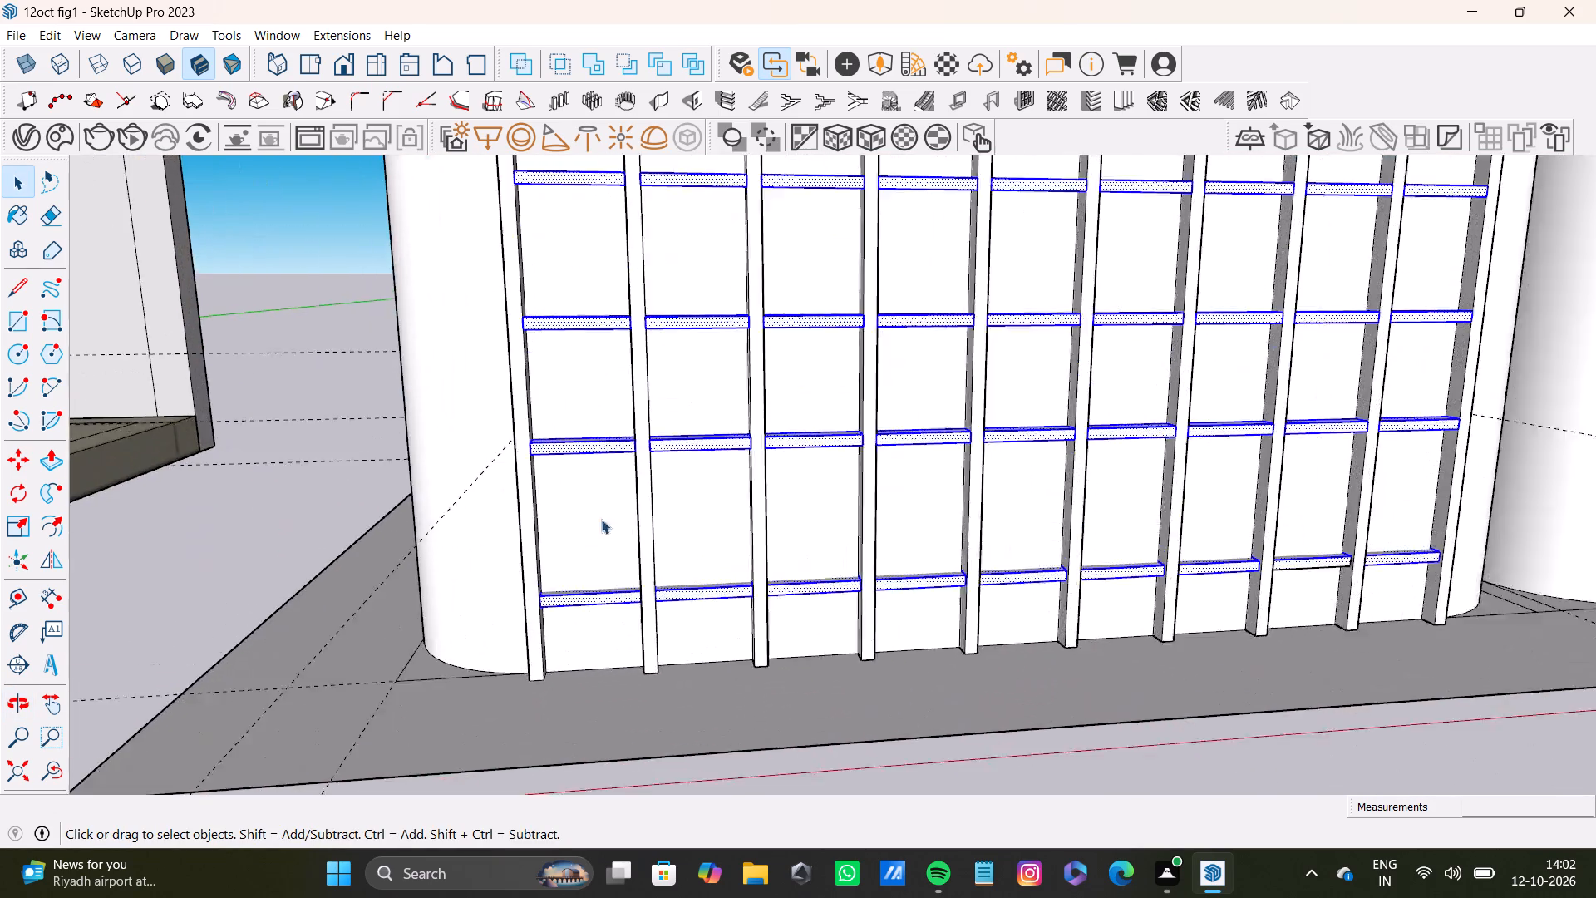
pyautogui.keyDown('shift'); pyautogui.scroll(9, 601, 519); pyautogui.keyUp('shift')
pyautogui.moveTo(632, 569); pyautogui.dragTo(523, 690, button='middle')
pyautogui.scroll(-9, 1137, 640)
pyautogui.keyDown('shift'); pyautogui.moveTo(1161, 616); pyautogui.dragTo(650, 578, button='middle'); pyautogui.keyUp('shift')
pyautogui.keyDown('shift'); pyautogui.scroll(2, 1072, 597); pyautogui.keyUp('shift')
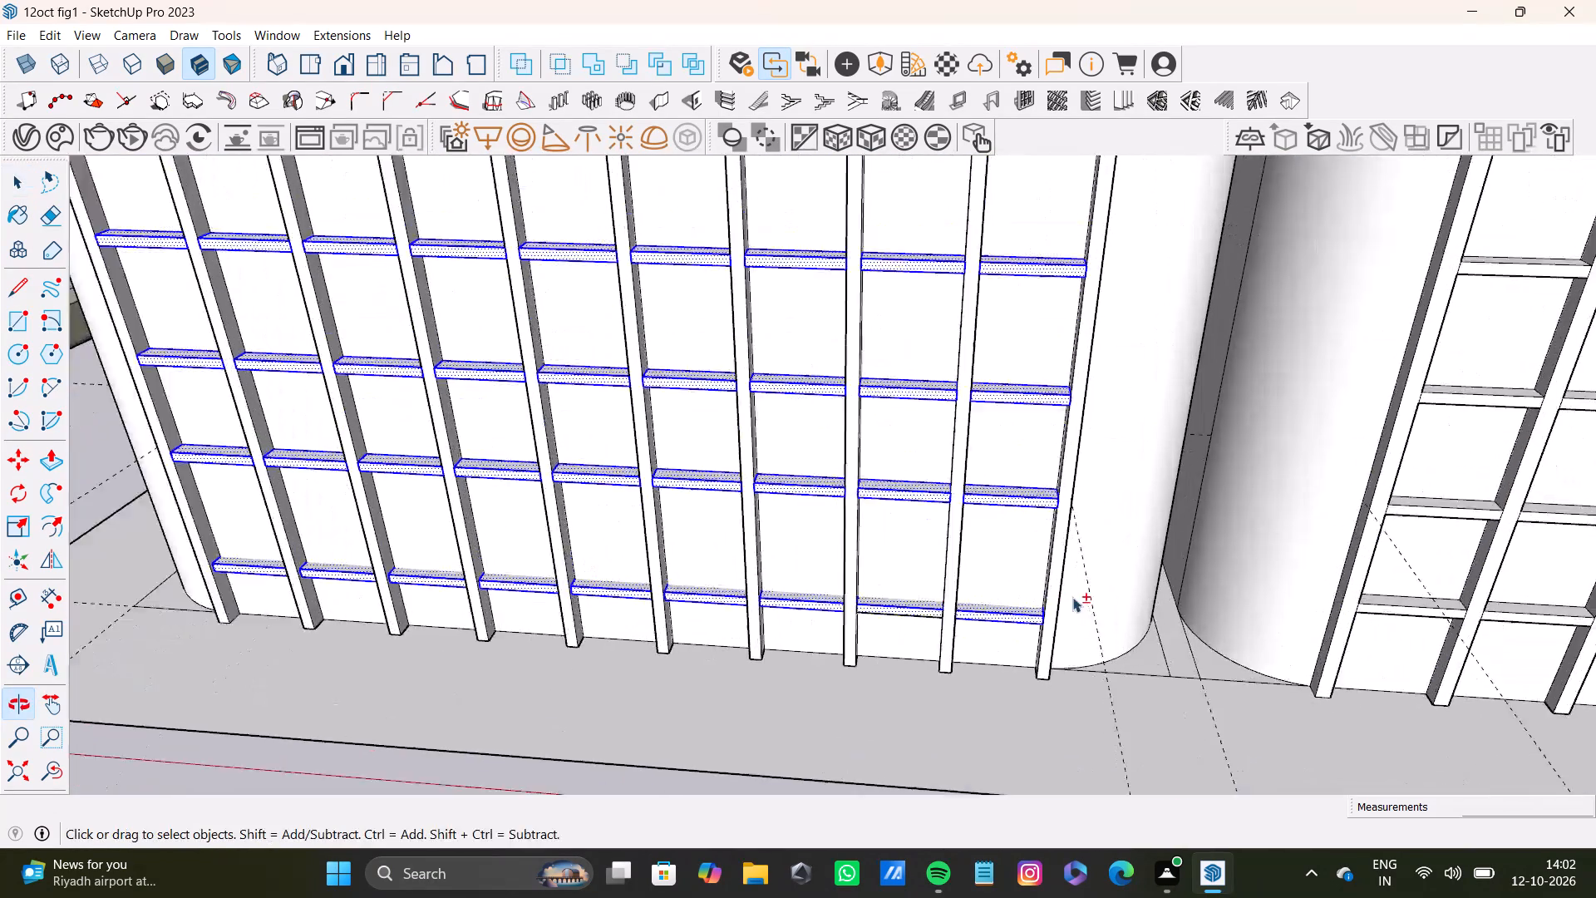
# Examine the undersides of the selected horizontal slats on the box nearest the desk.
pyautogui.keyDown('shift'); pyautogui.scroll(12, 1072, 597); pyautogui.keyUp('shift')
pyautogui.keyDown('shift'); pyautogui.moveTo(878, 619); pyautogui.dragTo(888, 160, button='middle'); pyautogui.keyUp('shift')
pyautogui.scroll(1, 888, 200)
pyautogui.moveTo(864, 398); pyautogui.dragTo(953, 452, button='middle')
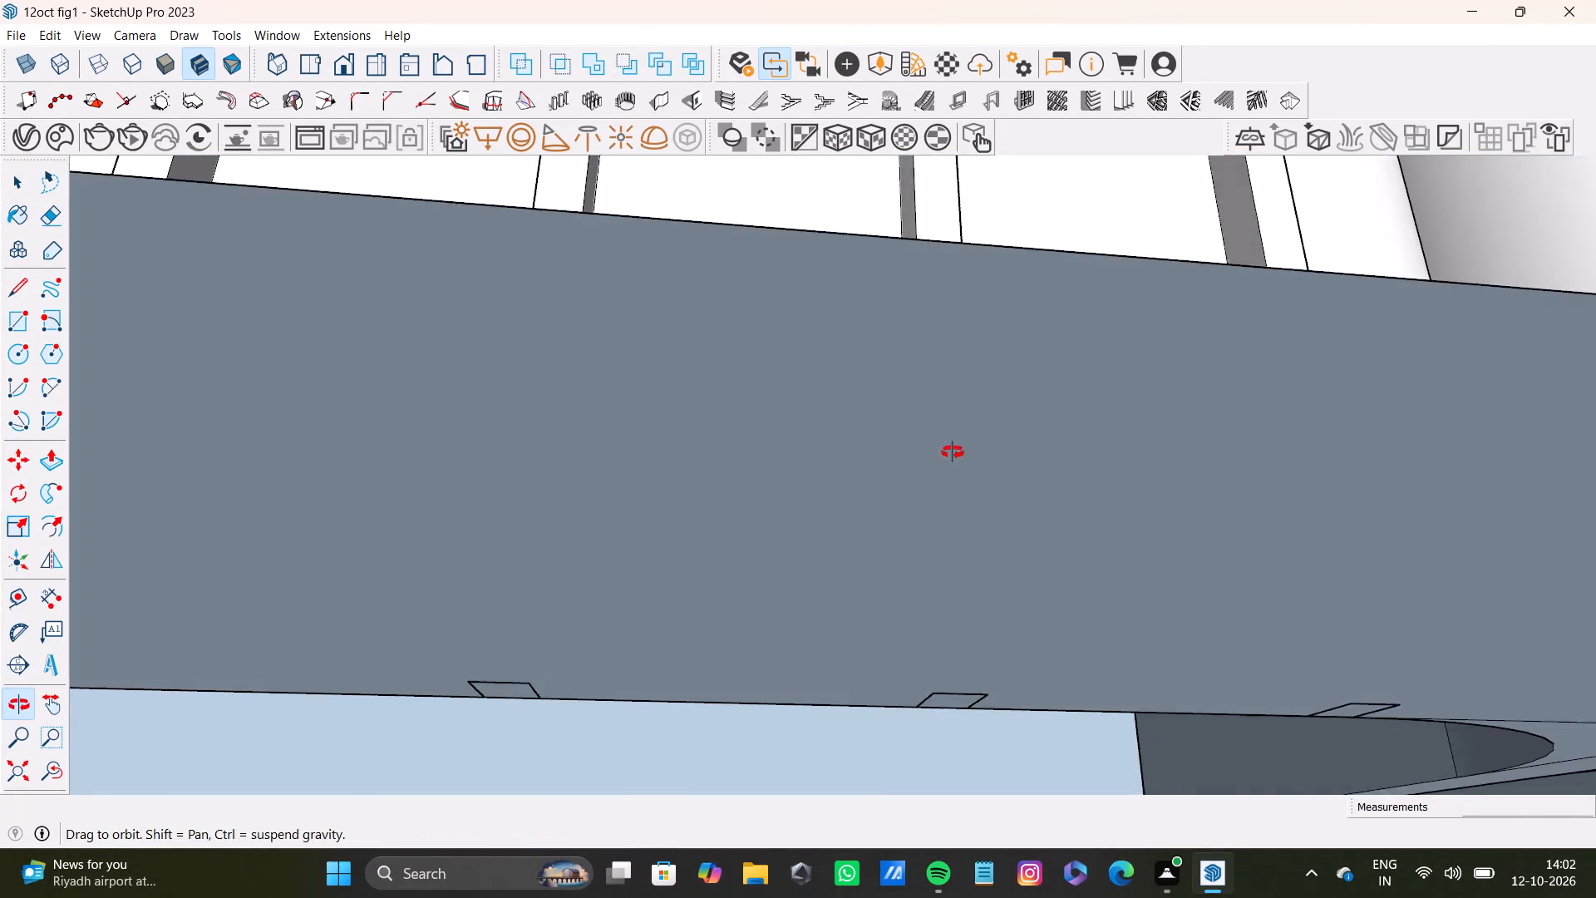
pyautogui.moveTo(953, 452); pyautogui.dragTo(858, 535, button='middle')
pyautogui.keyDown('shift'); pyautogui.moveTo(705, 434); pyautogui.dragTo(739, 552, button='middle'); pyautogui.keyUp('shift')
pyautogui.scroll(7, 593, 484)
pyautogui.moveTo(495, 553); pyautogui.dragTo(476, 432, button='middle')
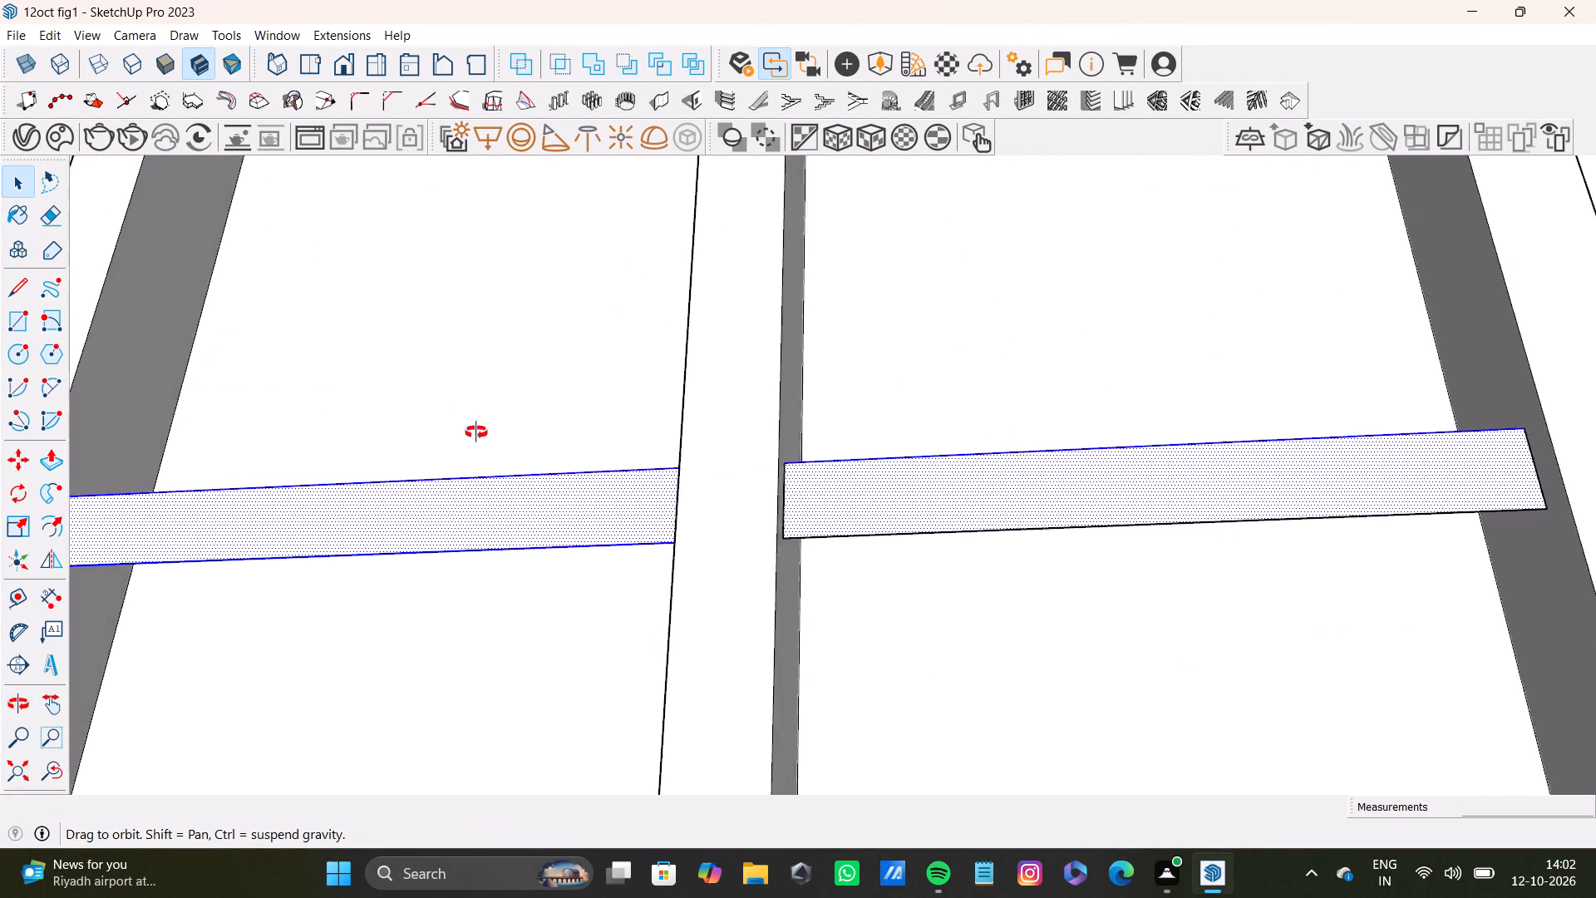
pyautogui.moveTo(476, 432); pyautogui.dragTo(76, 377, button='middle')
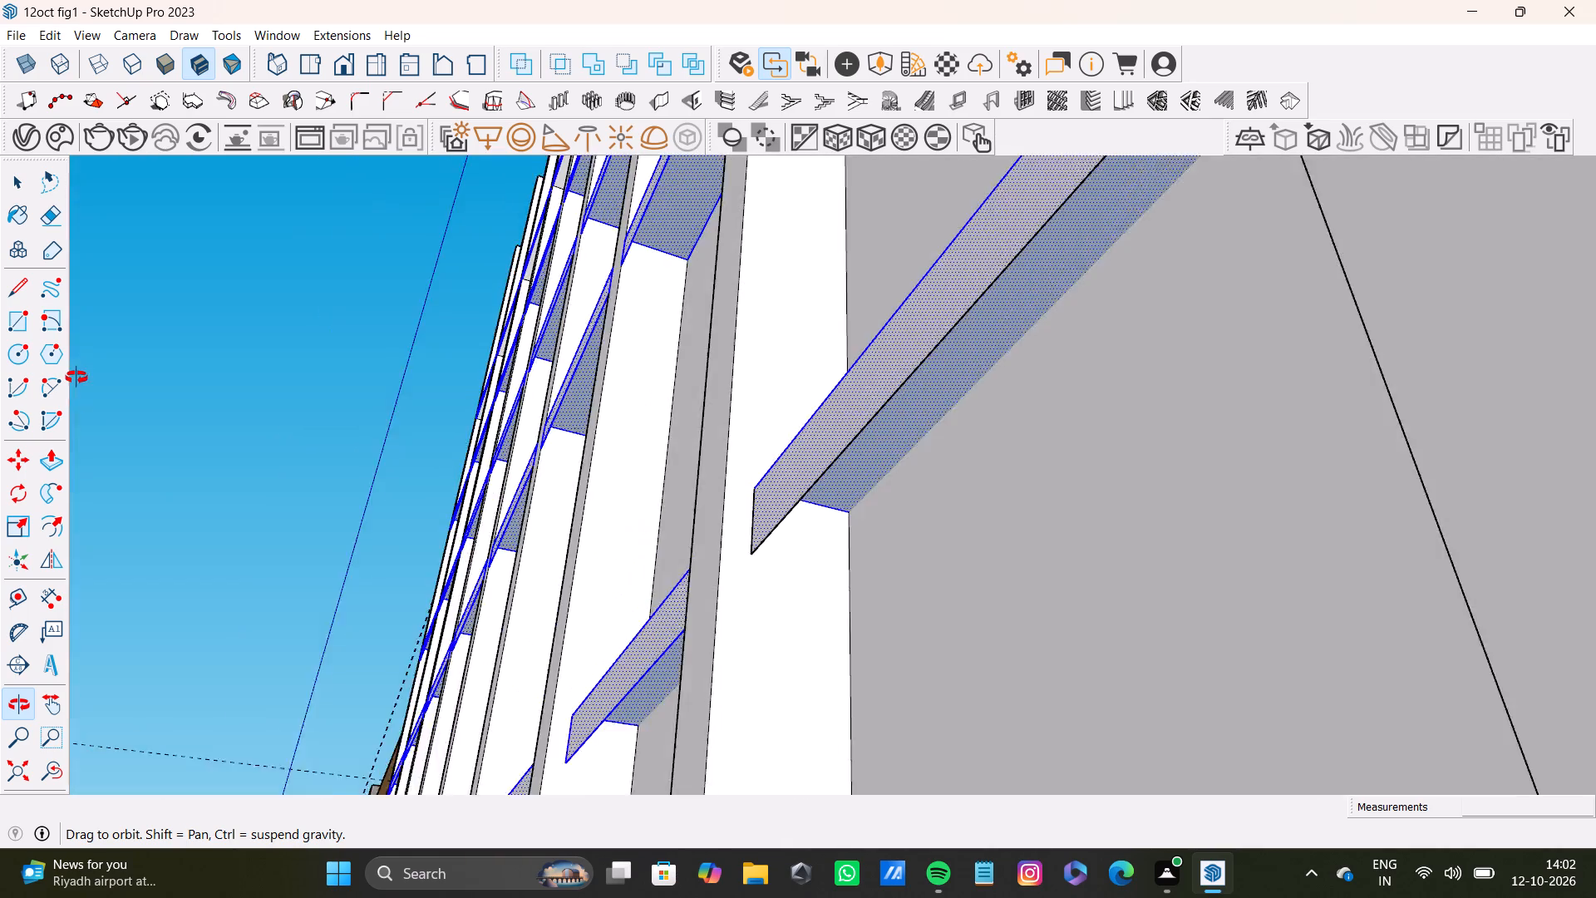
pyautogui.moveTo(76, 377); pyautogui.dragTo(537, 616, button='middle')
# Examine the lattice fronts of both rounded boxes from an angle below and from straight ahead.
pyautogui.keyDown('shift'); pyautogui.scroll(-3, 540, 614); pyautogui.keyUp('shift')
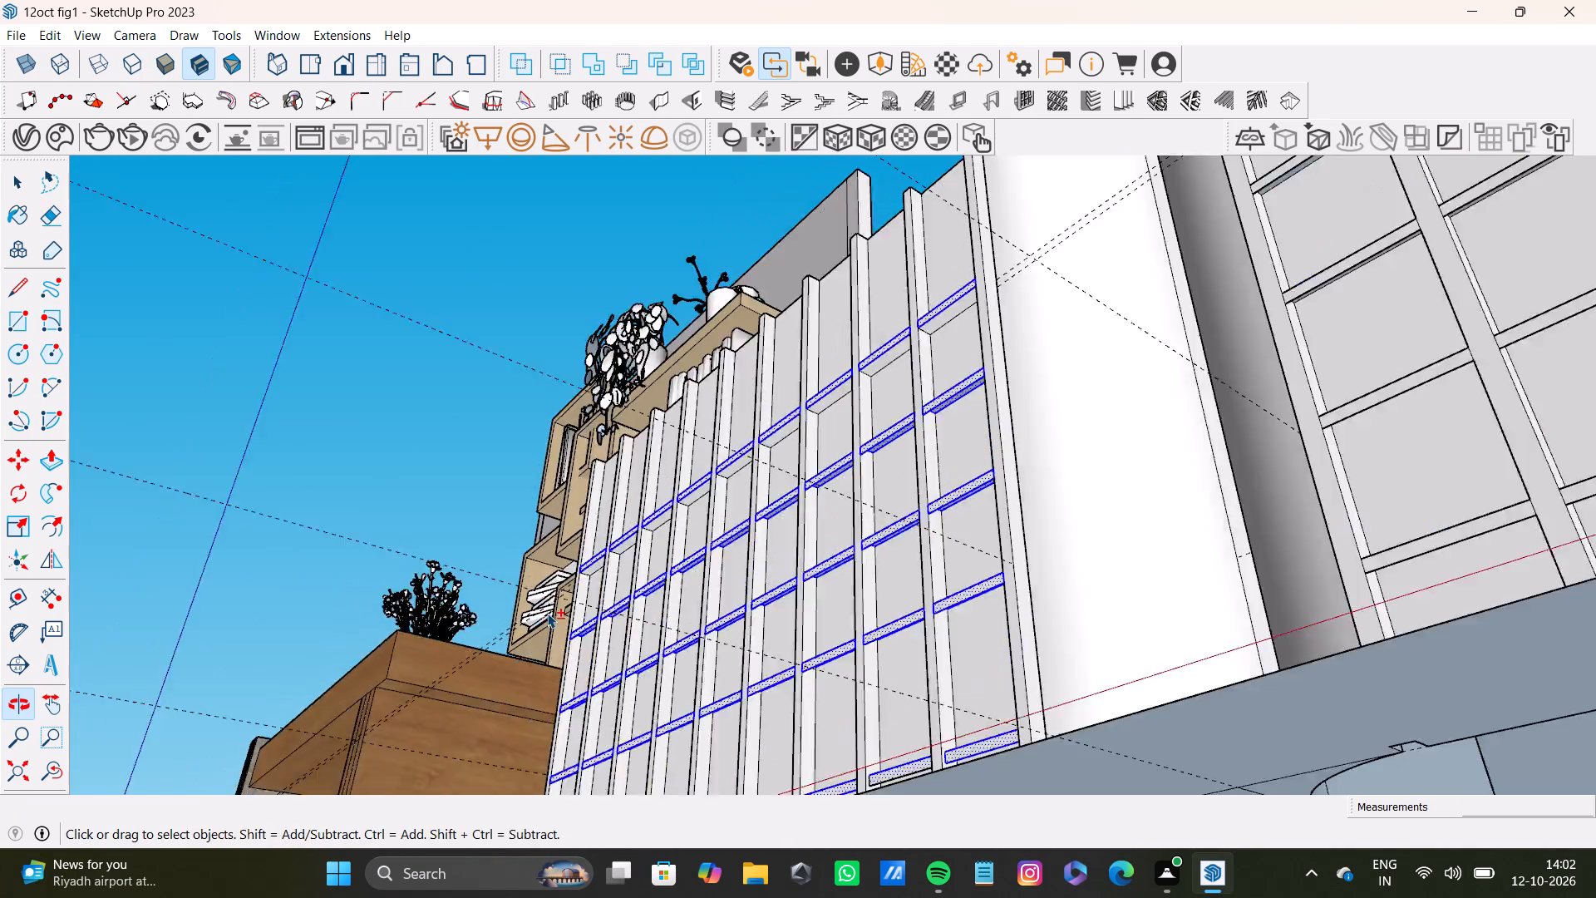
pyautogui.keyDown('shift'); pyautogui.scroll(-6, 547, 613); pyautogui.keyUp('shift')
pyautogui.keyDown('shift'); pyautogui.moveTo(613, 583); pyautogui.dragTo(1027, 723, button='middle'); pyautogui.keyUp('shift')
pyautogui.scroll(12, 870, 575)
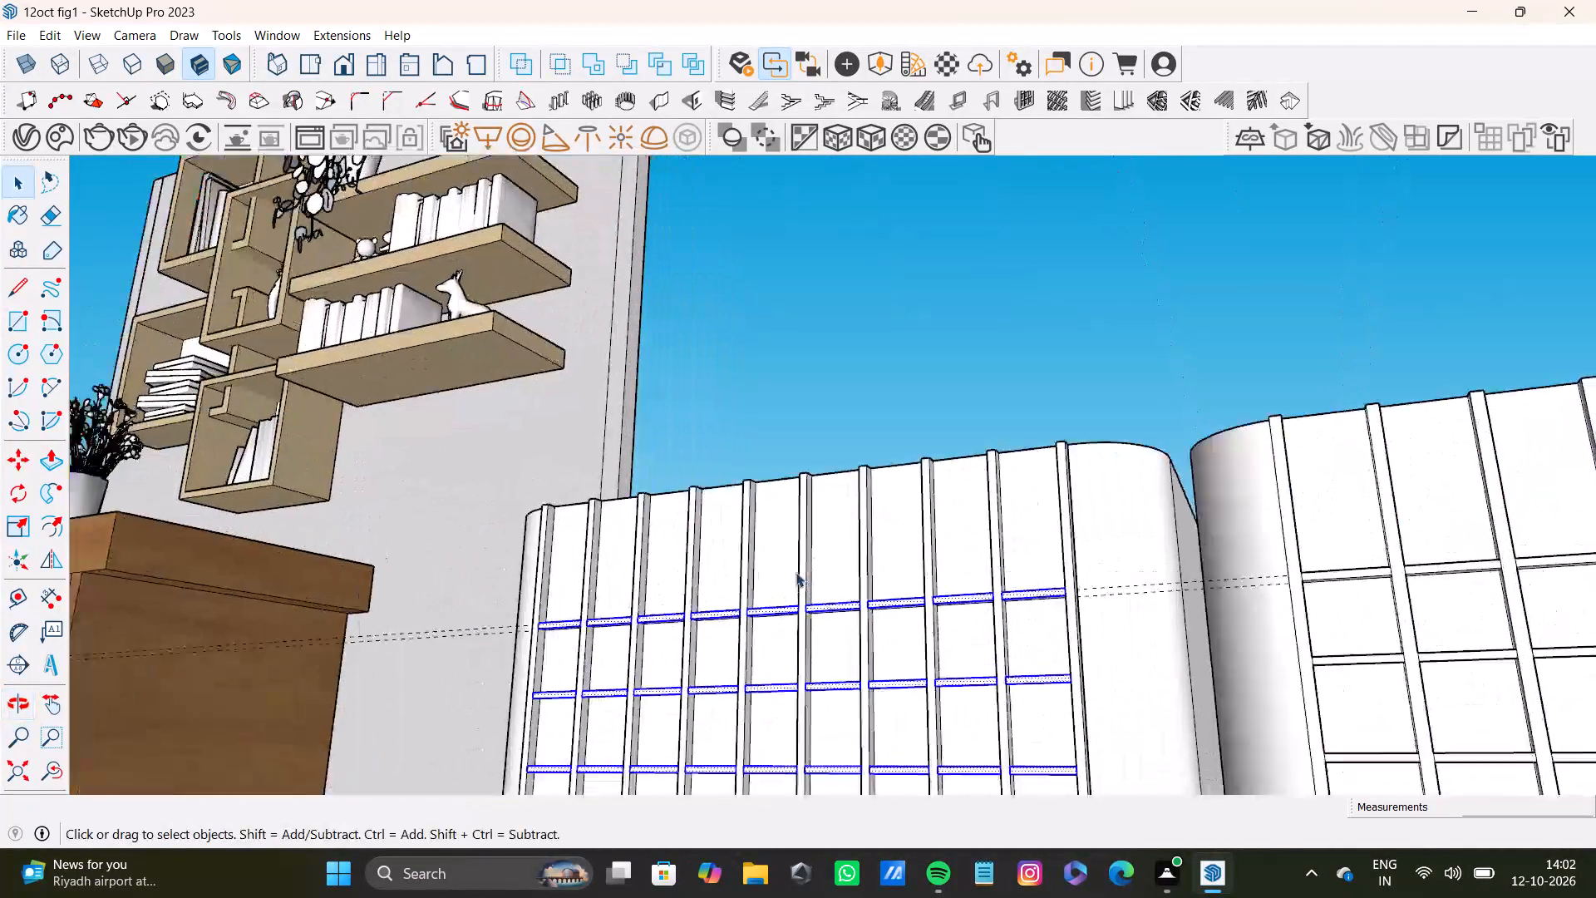
pyautogui.scroll(2, 796, 572)
pyautogui.scroll(-9, 792, 582)
pyautogui.moveTo(788, 601); pyautogui.dragTo(1065, 693, button='middle')
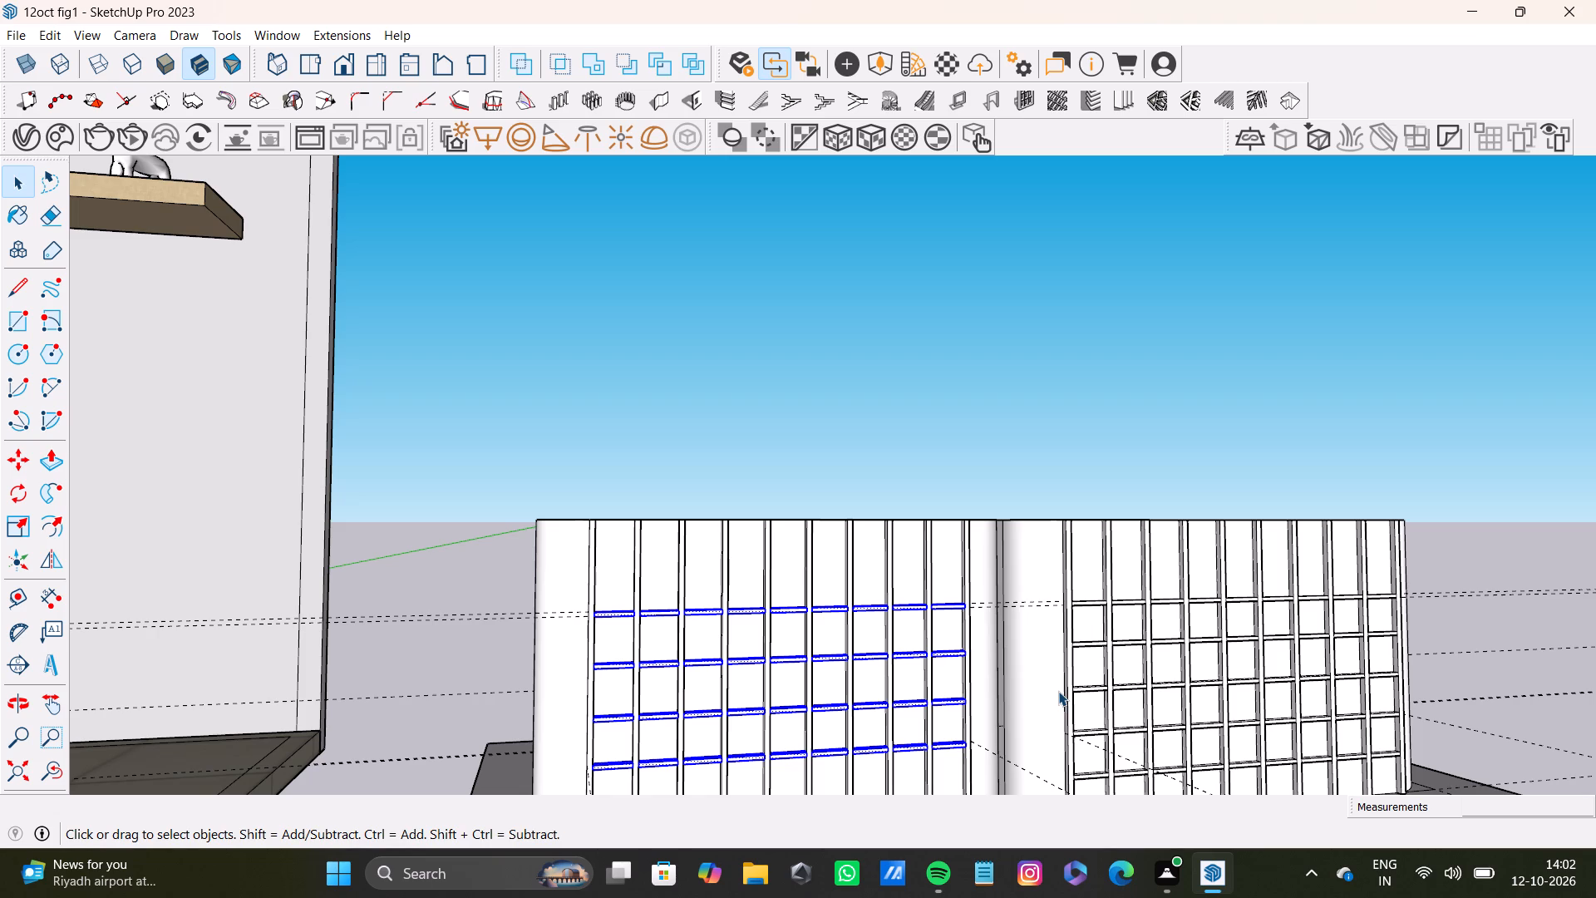
pyautogui.scroll(-12, 1185, 671)
pyautogui.scroll(-20, 722, 690)
pyautogui.scroll(-1, 722, 690)
pyautogui.moveTo(855, 692); pyautogui.dragTo(728, 705, button='middle')
pyautogui.scroll(9, 814, 691)
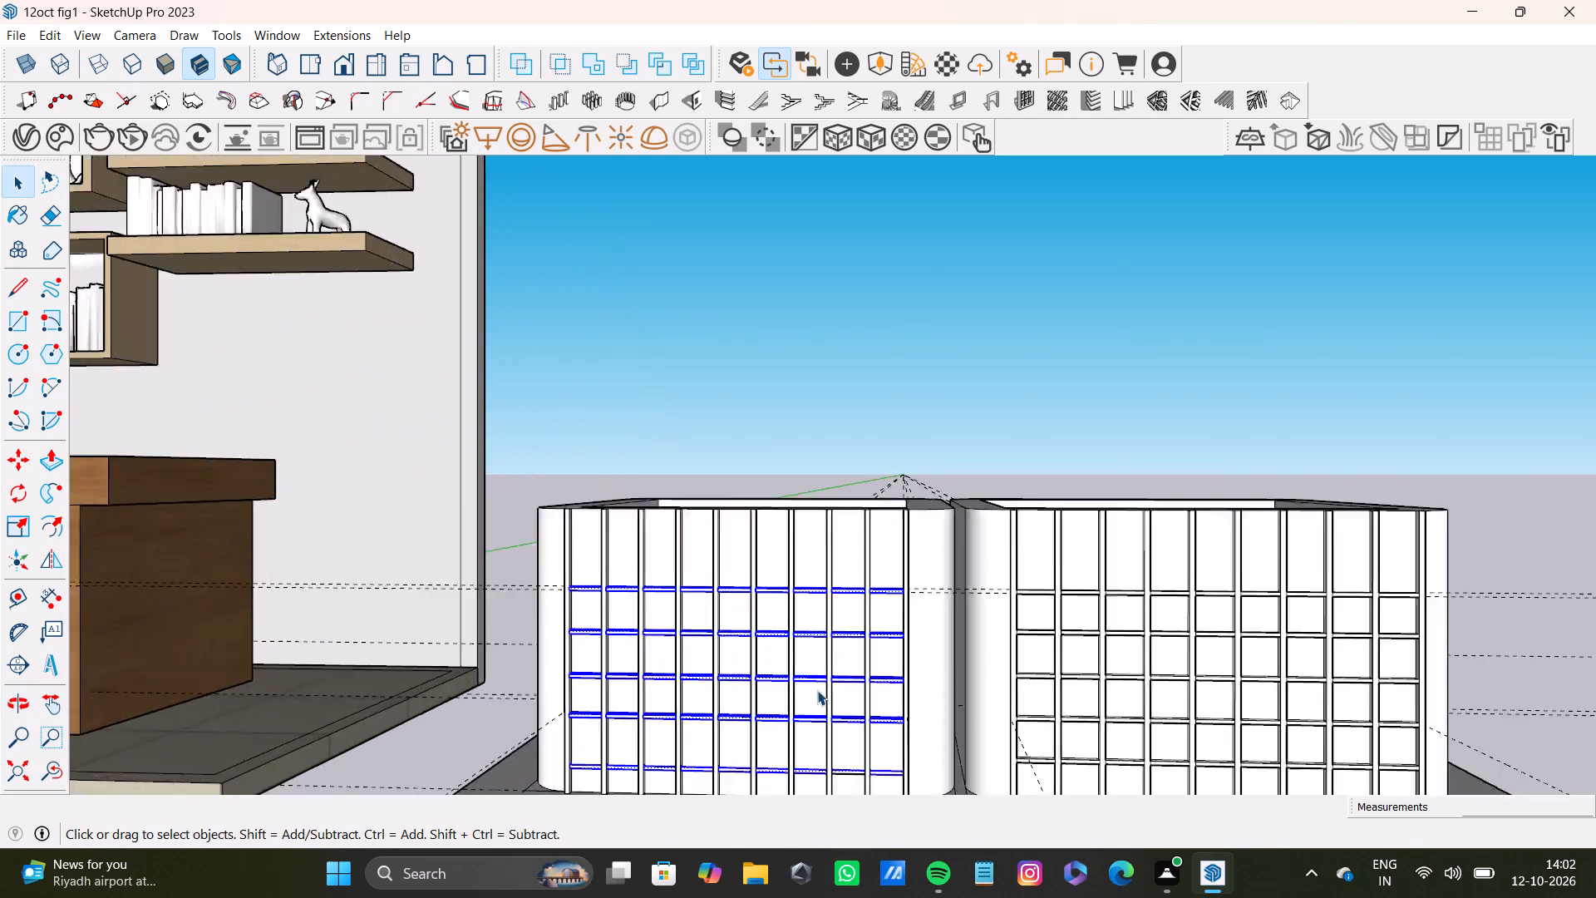
# Paint the selected horizontal slats on the box nearest the desk with Formica Laminate Dark from the Synthetic Surfaces materials.
pyautogui.scroll(6, 817, 690)
pyautogui.keyDown('shift'); pyautogui.moveTo(873, 711); pyautogui.dragTo(864, 766, button='middle'); pyautogui.keyUp('shift')
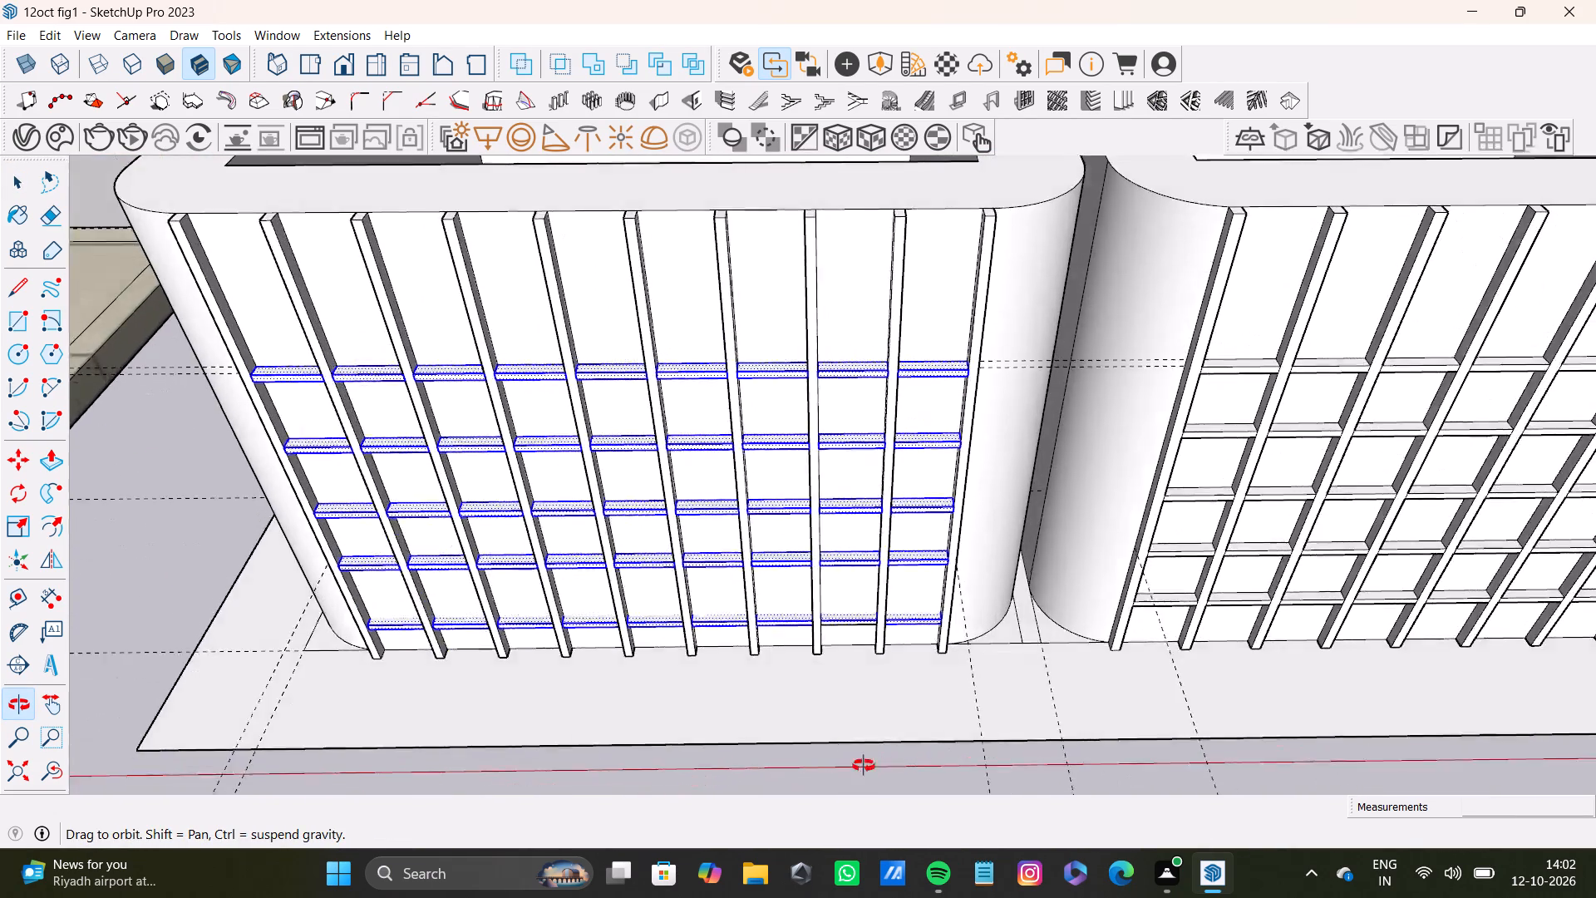
pyautogui.keyDown('shift'); pyautogui.moveTo(864, 766); pyautogui.dragTo(864, 766, button='middle'); pyautogui.keyUp('shift')
pyautogui.scroll(9, 781, 659)
pyautogui.scroll(-10, 785, 620)
pyautogui.keyDown('shift'); pyautogui.moveTo(784, 619); pyautogui.dragTo(751, 750, button='middle'); pyautogui.keyUp('shift')
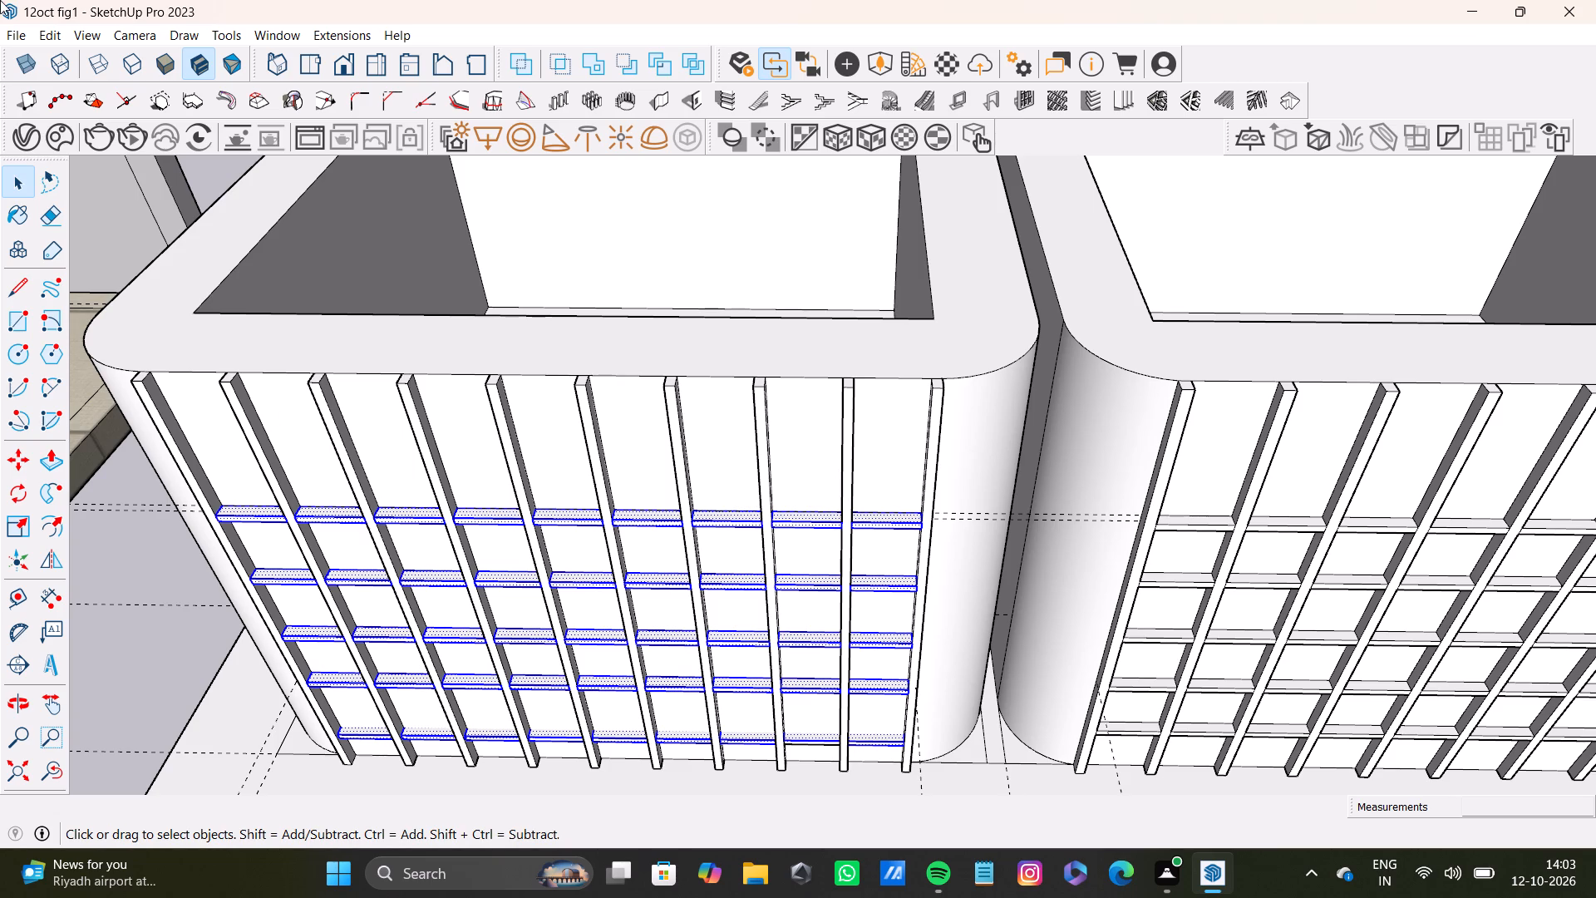
pyautogui.scroll(-13, 547, 585)
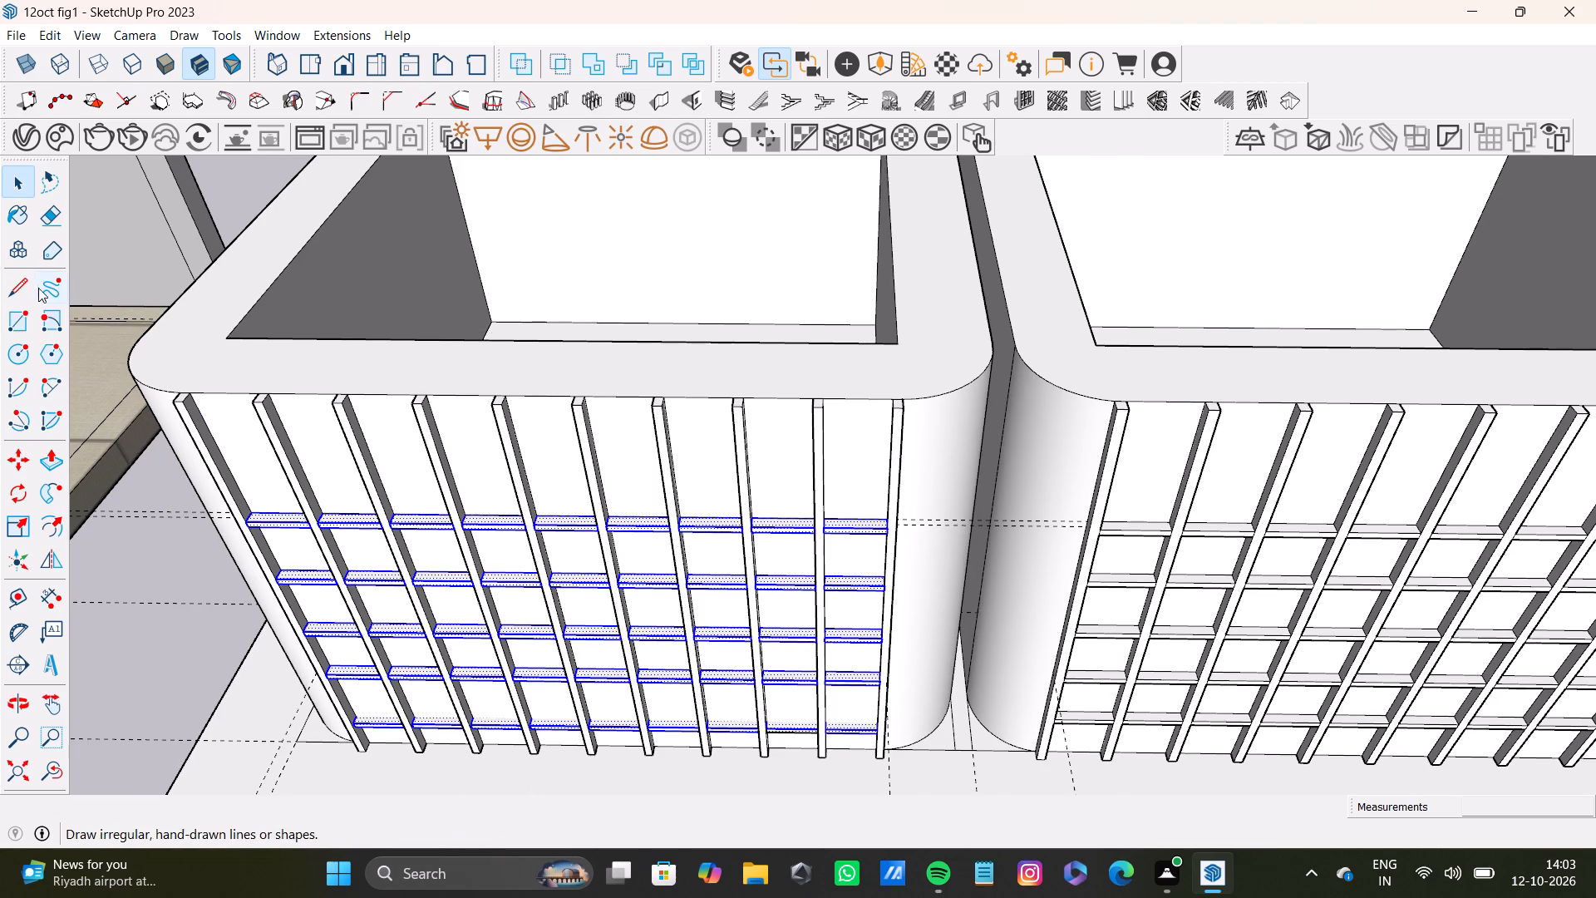
pyautogui.click(18, 210)
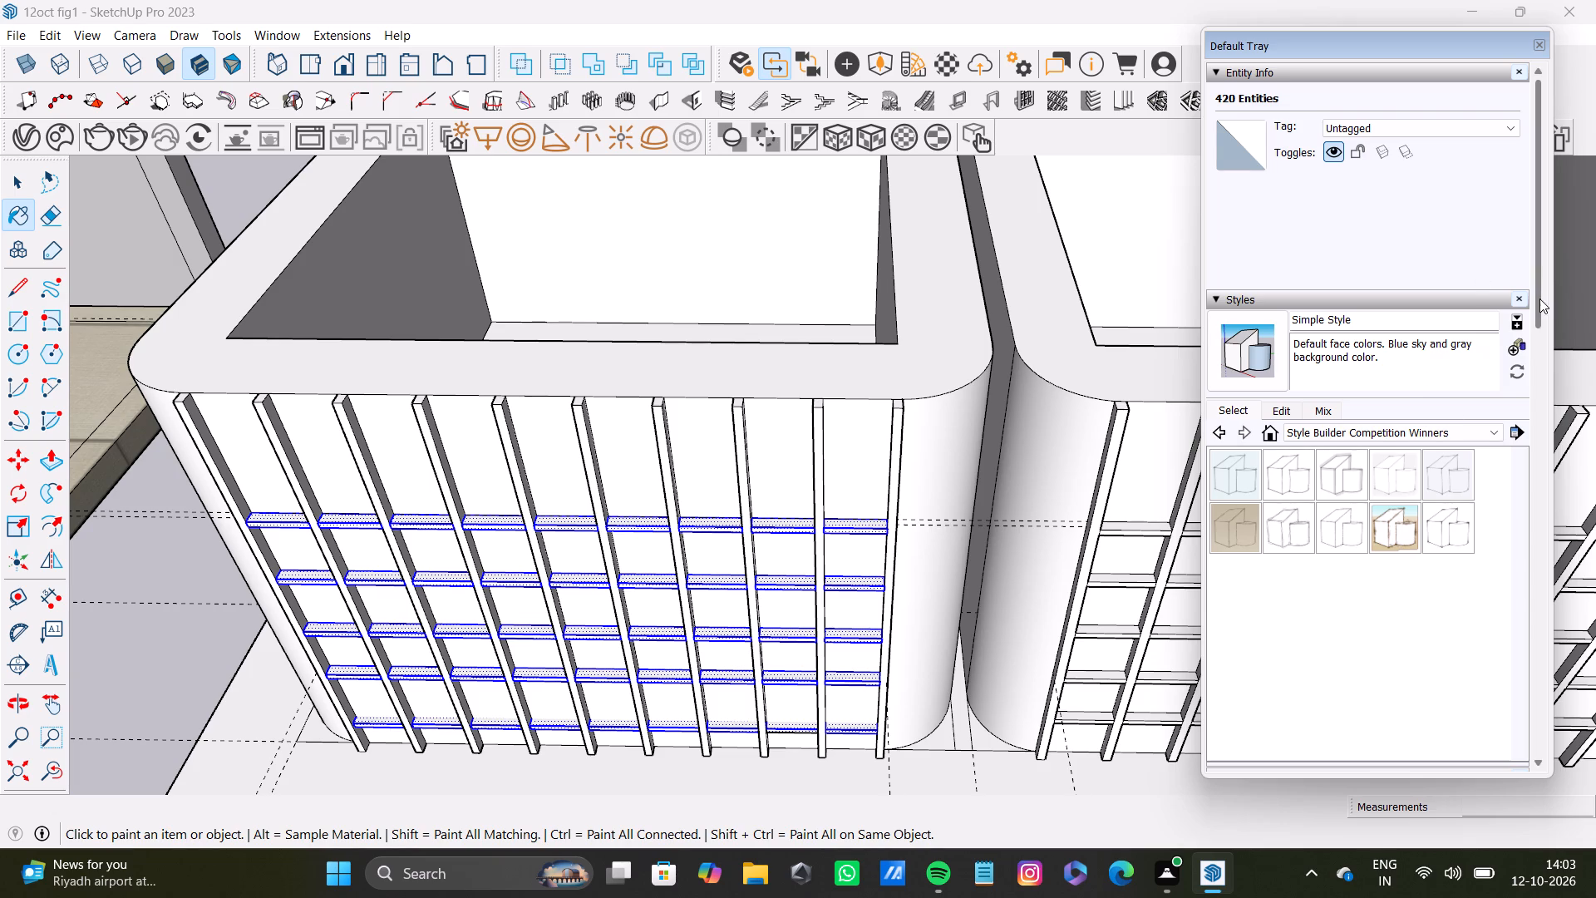
pyautogui.moveTo(1539, 299); pyautogui.dragTo(1519, 650)
pyautogui.click(1395, 492)
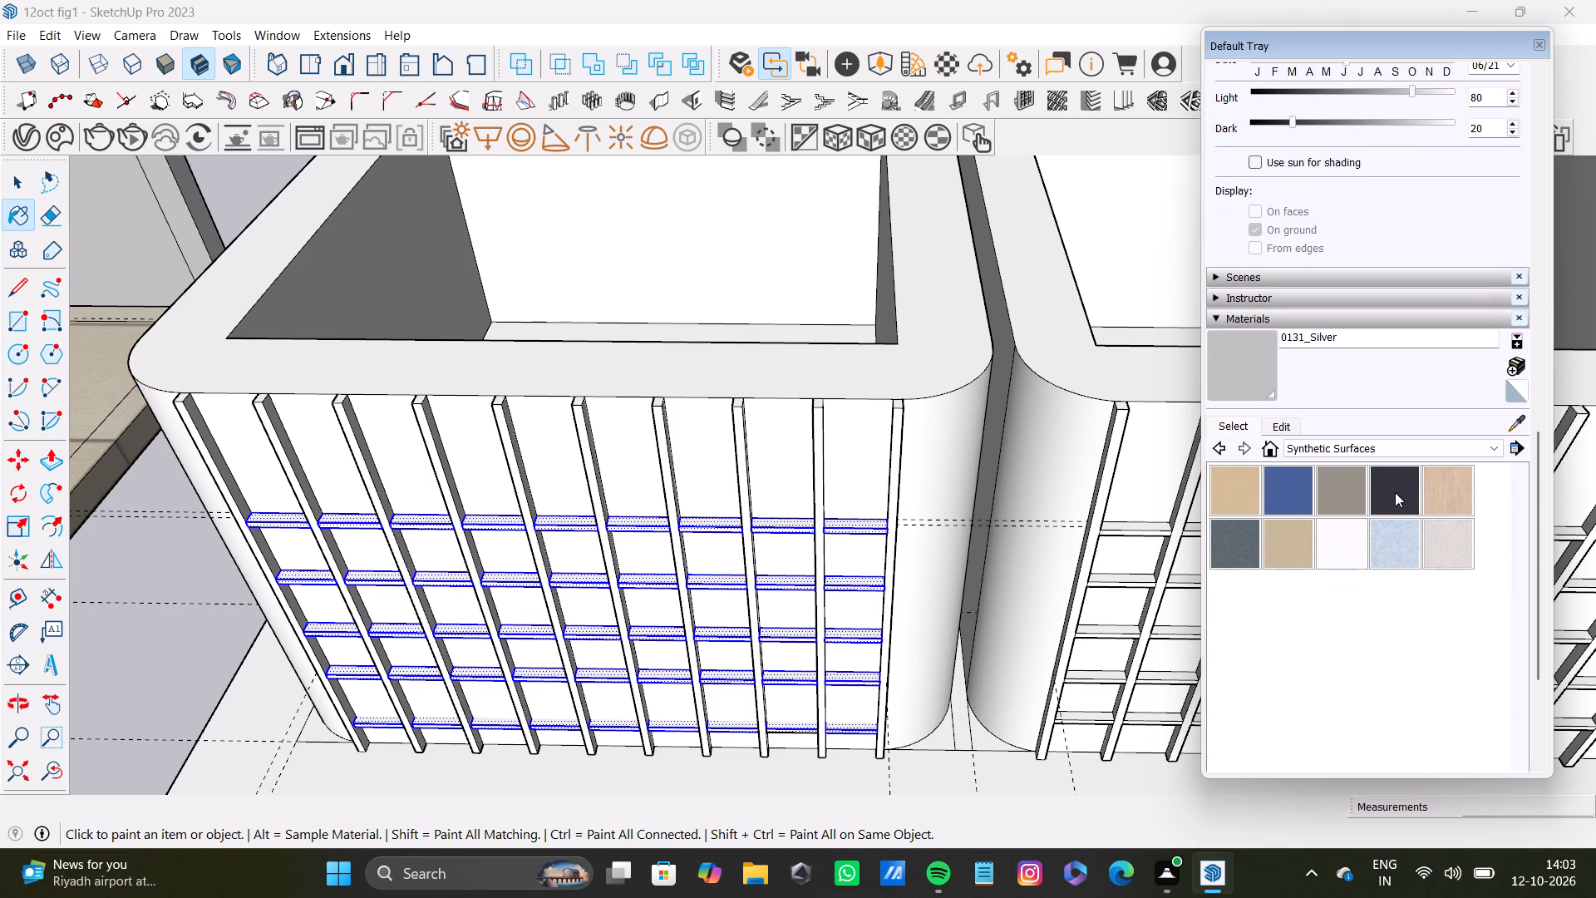
pyautogui.scroll(7, 759, 538)
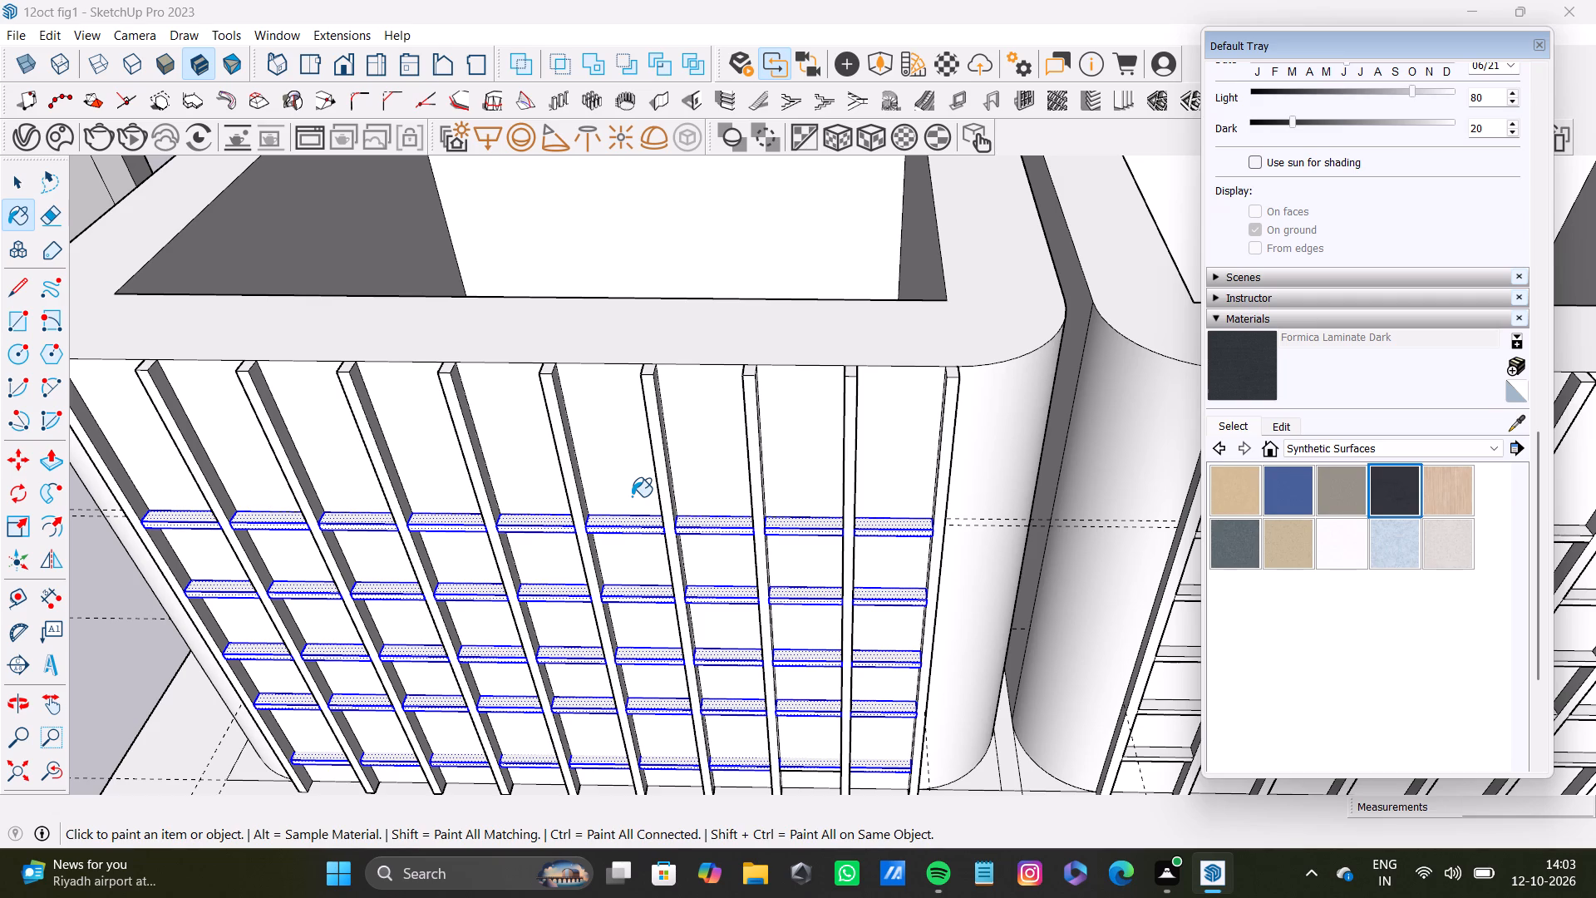
pyautogui.scroll(11, 573, 530)
pyautogui.click(676, 530)
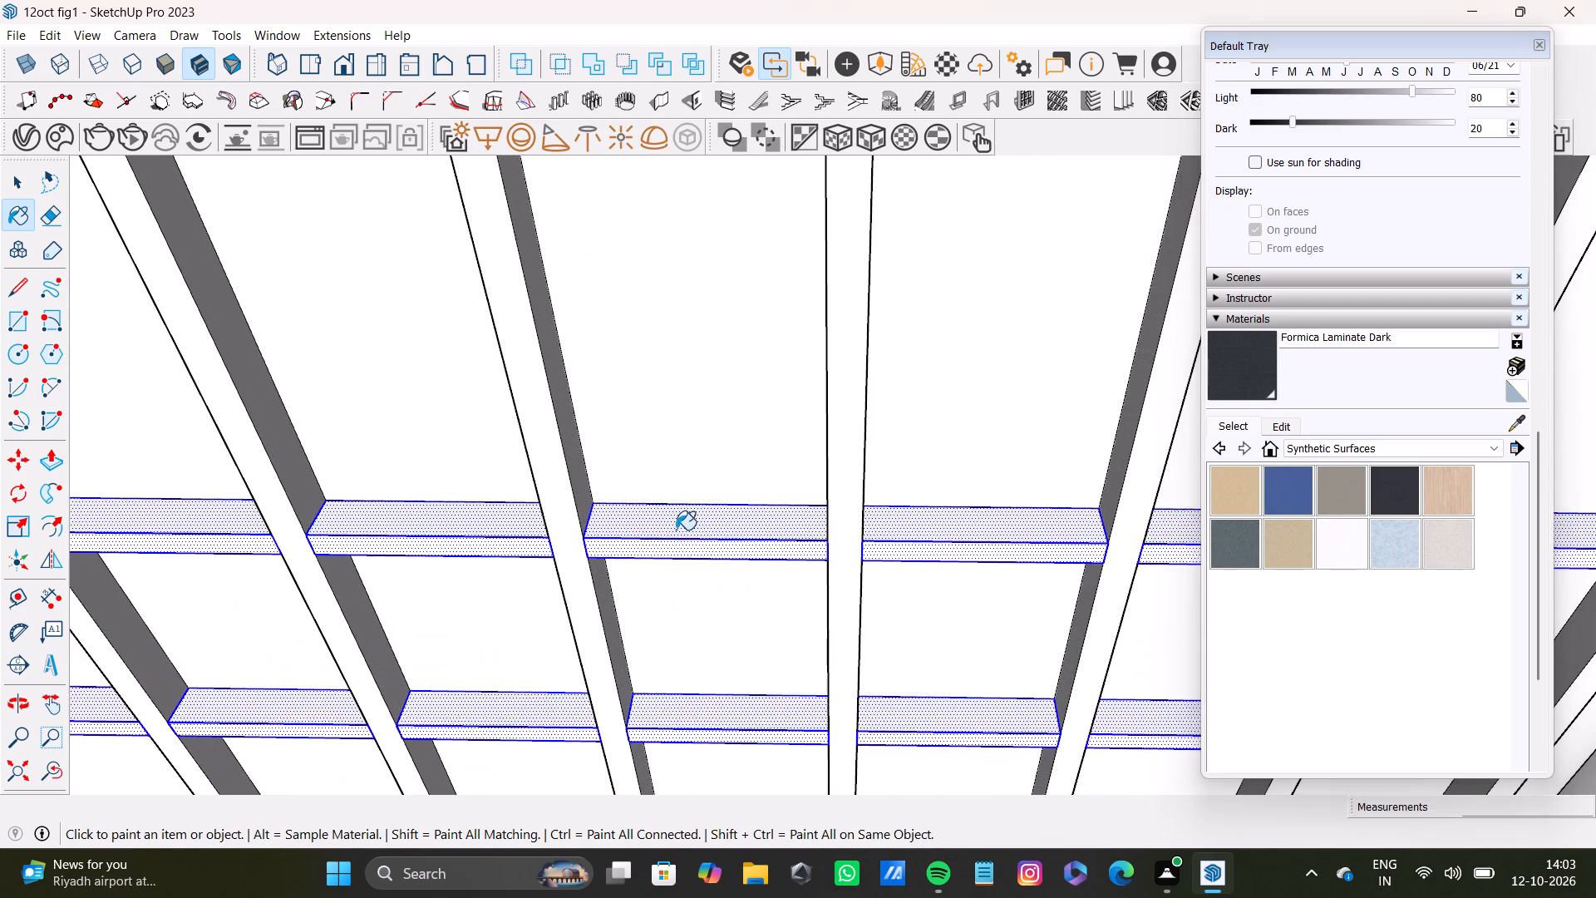
# Select the top and front faces of the first two segments of the second box's uppermost horizontal slat, starting beside the painted box.
pyautogui.scroll(-20, 664, 486)
pyautogui.moveTo(791, 571); pyautogui.dragTo(401, 521, button='middle')
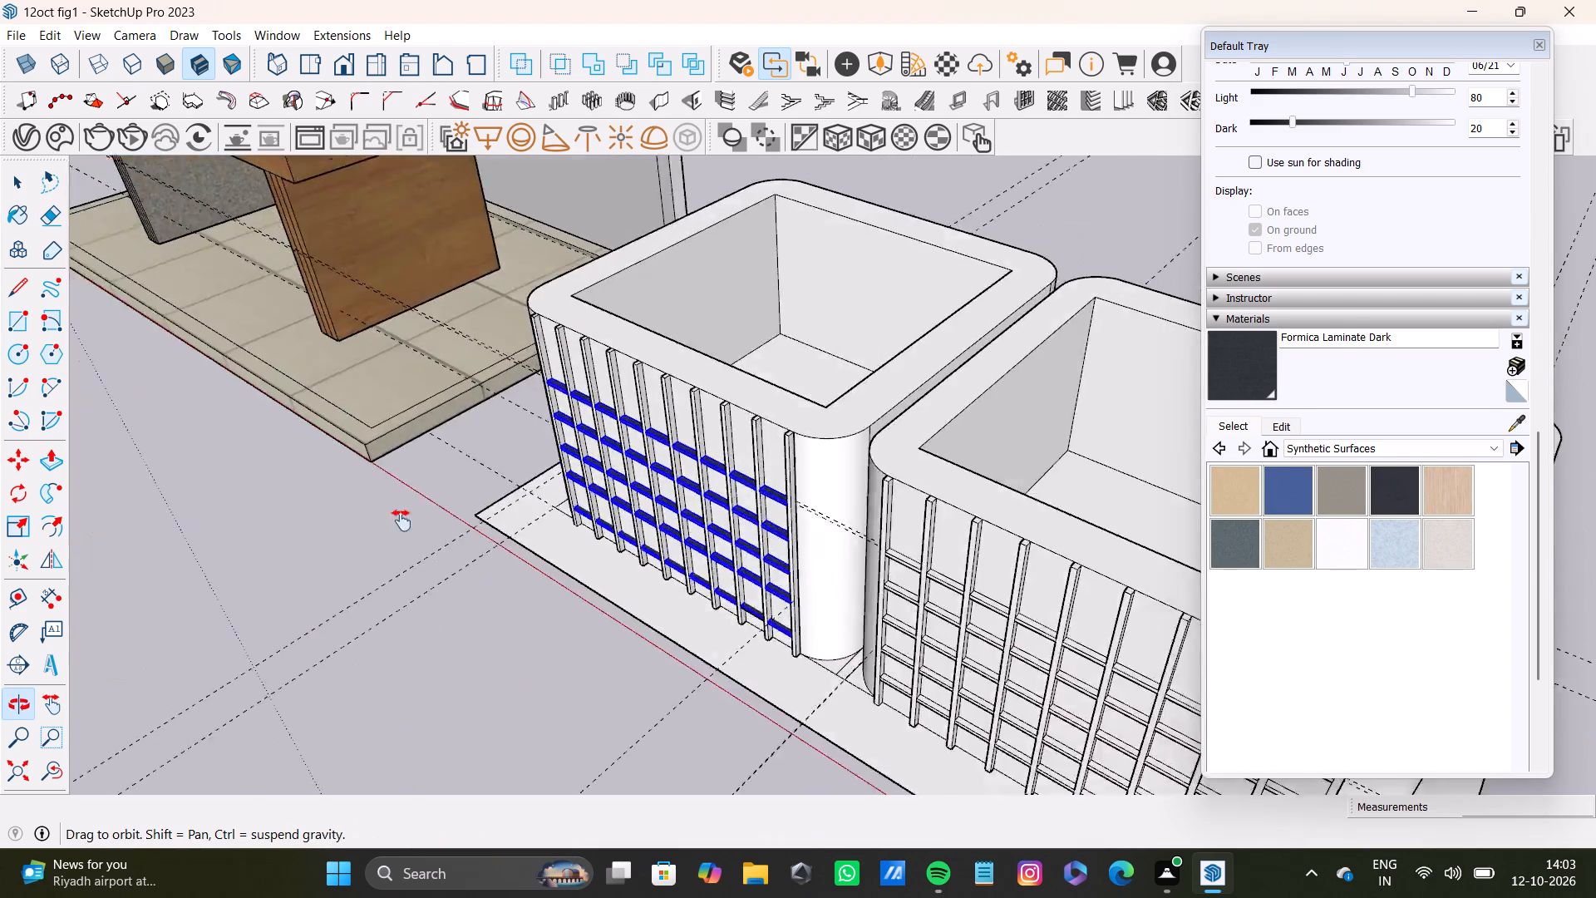
pyautogui.moveTo(401, 521); pyautogui.dragTo(842, 440, button='middle')
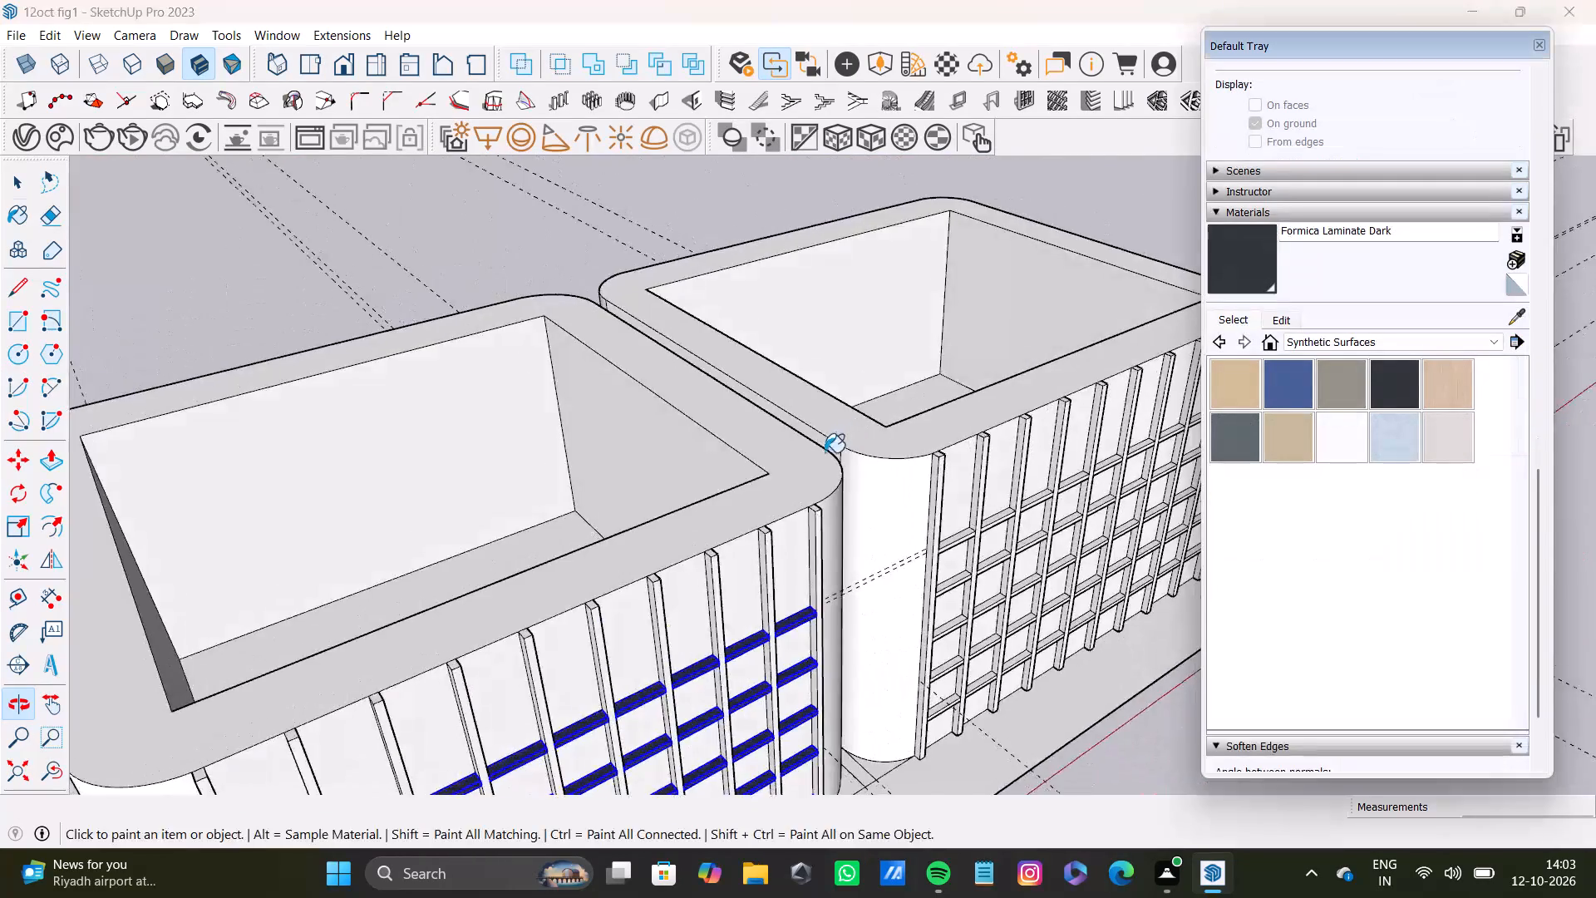
pyautogui.scroll(5, 825, 452)
pyautogui.moveTo(1069, 521); pyautogui.dragTo(542, 460, button='middle')
pyautogui.scroll(7, 564, 491)
pyautogui.moveTo(687, 567); pyautogui.dragTo(516, 537, button='middle')
pyautogui.scroll(6, 497, 518)
pyautogui.press('space')
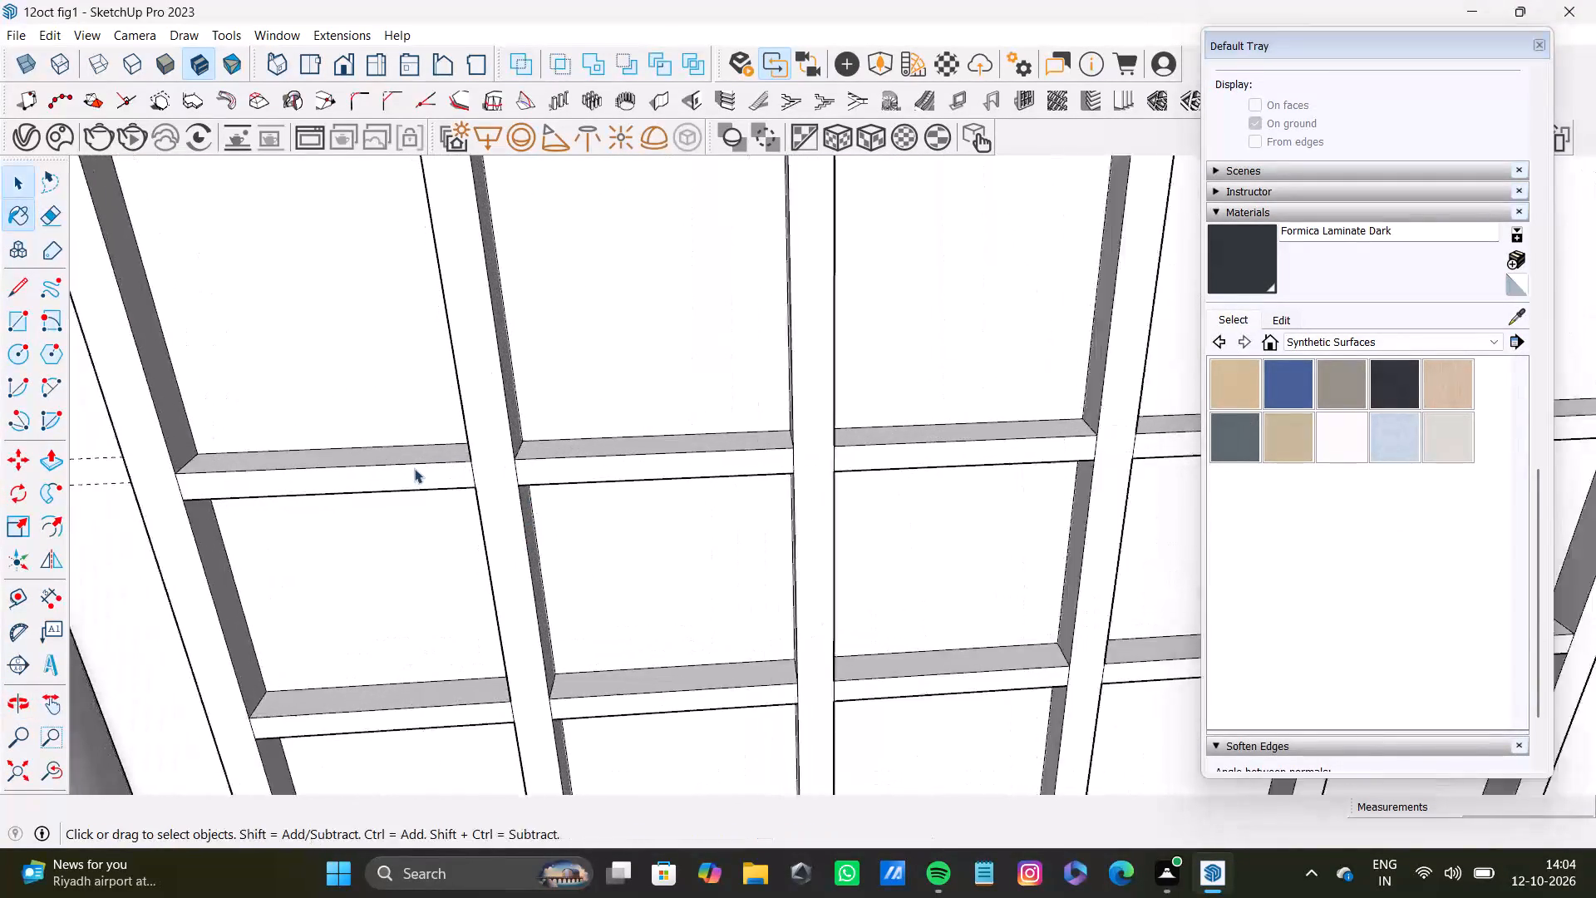
pyautogui.scroll(11, 414, 468)
pyautogui.keyDown('shift'); pyautogui.doubleClick(432, 422); pyautogui.keyUp('shift')
pyautogui.keyDown('shift'); pyautogui.doubleClick(436, 484); pyautogui.keyUp('shift')
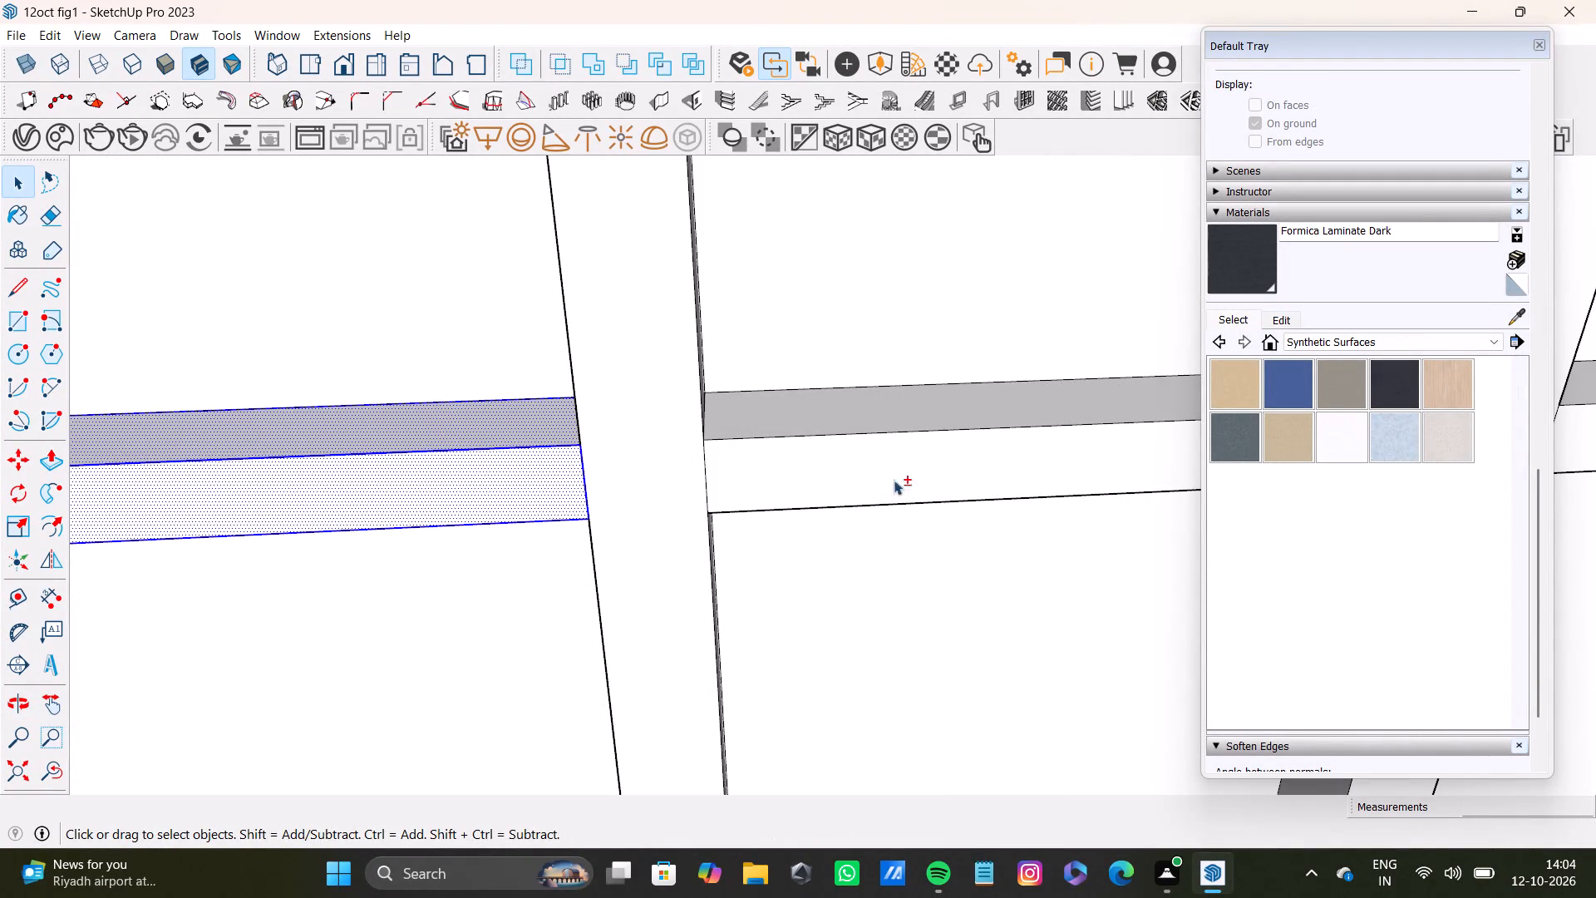
pyautogui.keyDown('shift'); pyautogui.doubleClick(833, 417); pyautogui.keyUp('shift')
pyautogui.keyDown('shift'); pyautogui.doubleClick(841, 452); pyautogui.keyUp('shift')
pyautogui.keyDown('shift'); pyautogui.doubleClick(843, 422); pyautogui.keyUp('shift')
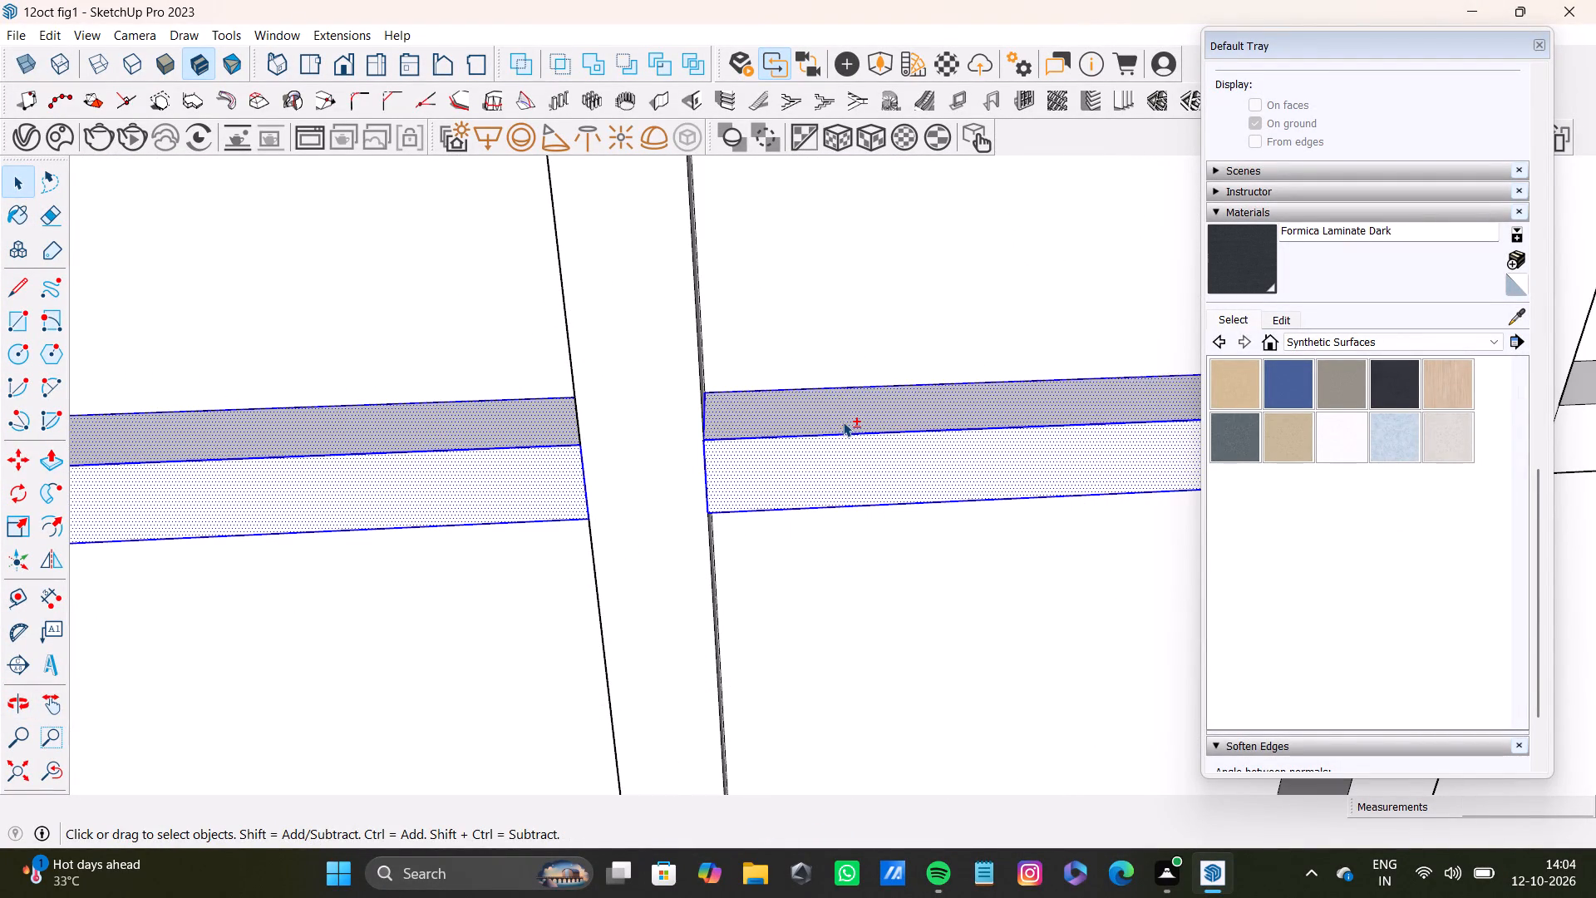
# Add the top and front faces of the third, fourth and fifth segments of the second box's uppermost horizontal slat to the selection.
pyautogui.keyDown('shift'); pyautogui.scroll(-10, 843, 436); pyautogui.keyUp('shift')
pyautogui.keyDown('shift'); pyautogui.moveTo(953, 465); pyautogui.dragTo(557, 461, button='middle'); pyautogui.keyUp('shift')
pyautogui.keyDown('shift'); pyautogui.scroll(7, 788, 437); pyautogui.keyUp('shift')
pyautogui.keyDown('shift'); pyautogui.doubleClick(814, 391); pyautogui.keyUp('shift')
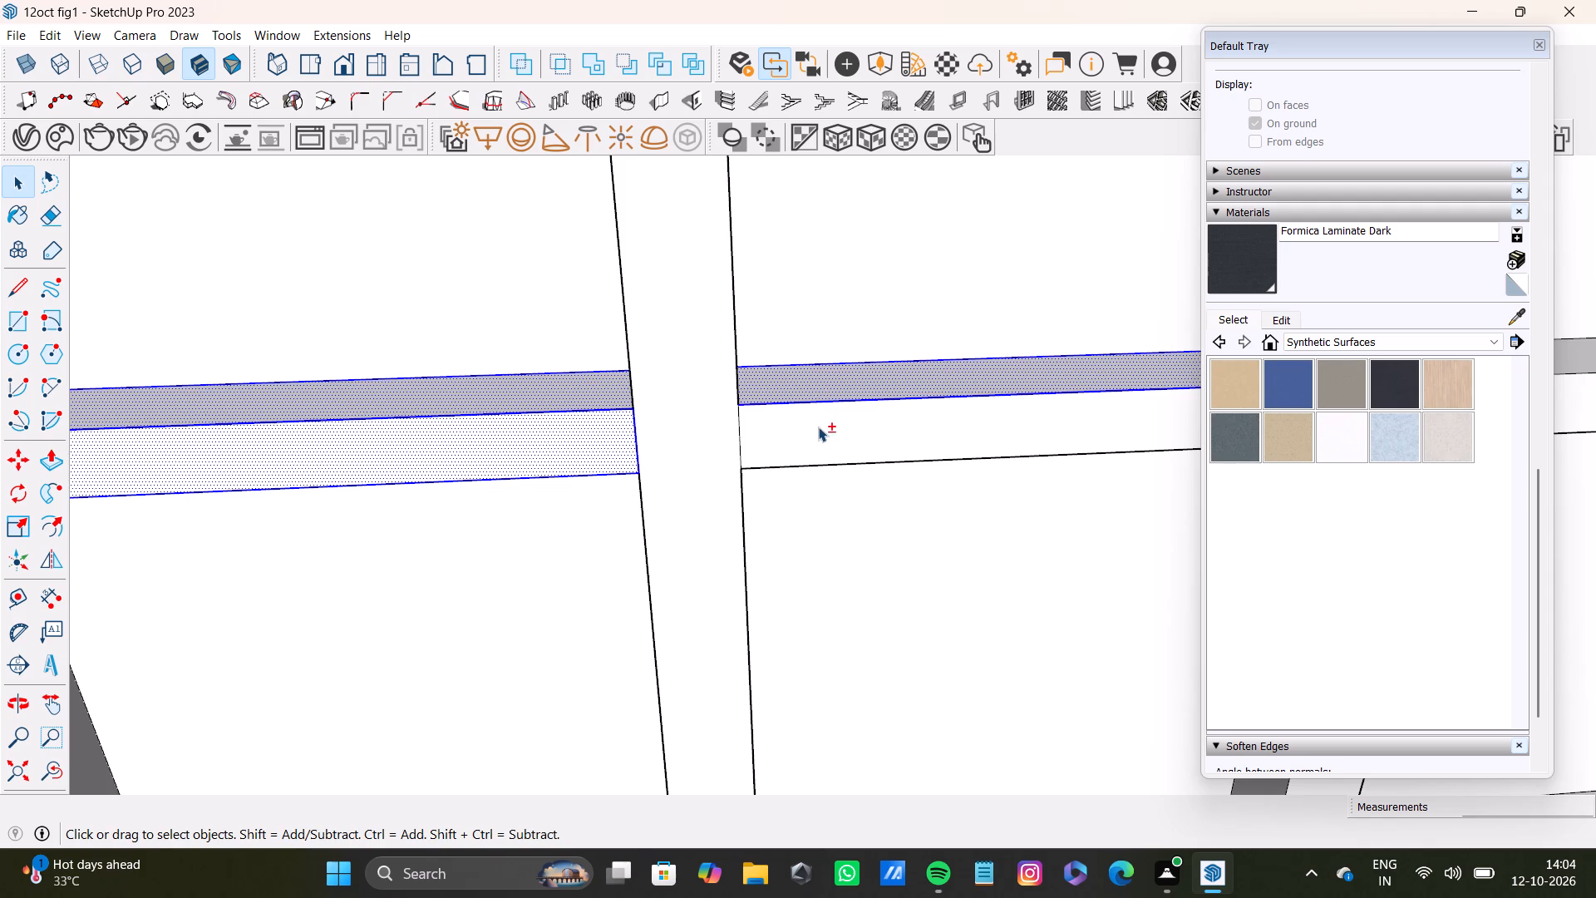
pyautogui.keyDown('shift'); pyautogui.doubleClick(819, 429); pyautogui.keyUp('shift')
pyautogui.keyDown('shift'); pyautogui.moveTo(939, 426); pyautogui.dragTo(165, 489, button='middle'); pyautogui.keyUp('shift')
pyautogui.keyDown('shift'); pyautogui.scroll(4, 727, 482); pyautogui.keyUp('shift')
pyautogui.keyDown('shift'); pyautogui.doubleClick(791, 403); pyautogui.keyUp('shift')
pyautogui.keyDown('shift'); pyautogui.doubleClick(818, 448); pyautogui.keyUp('shift')
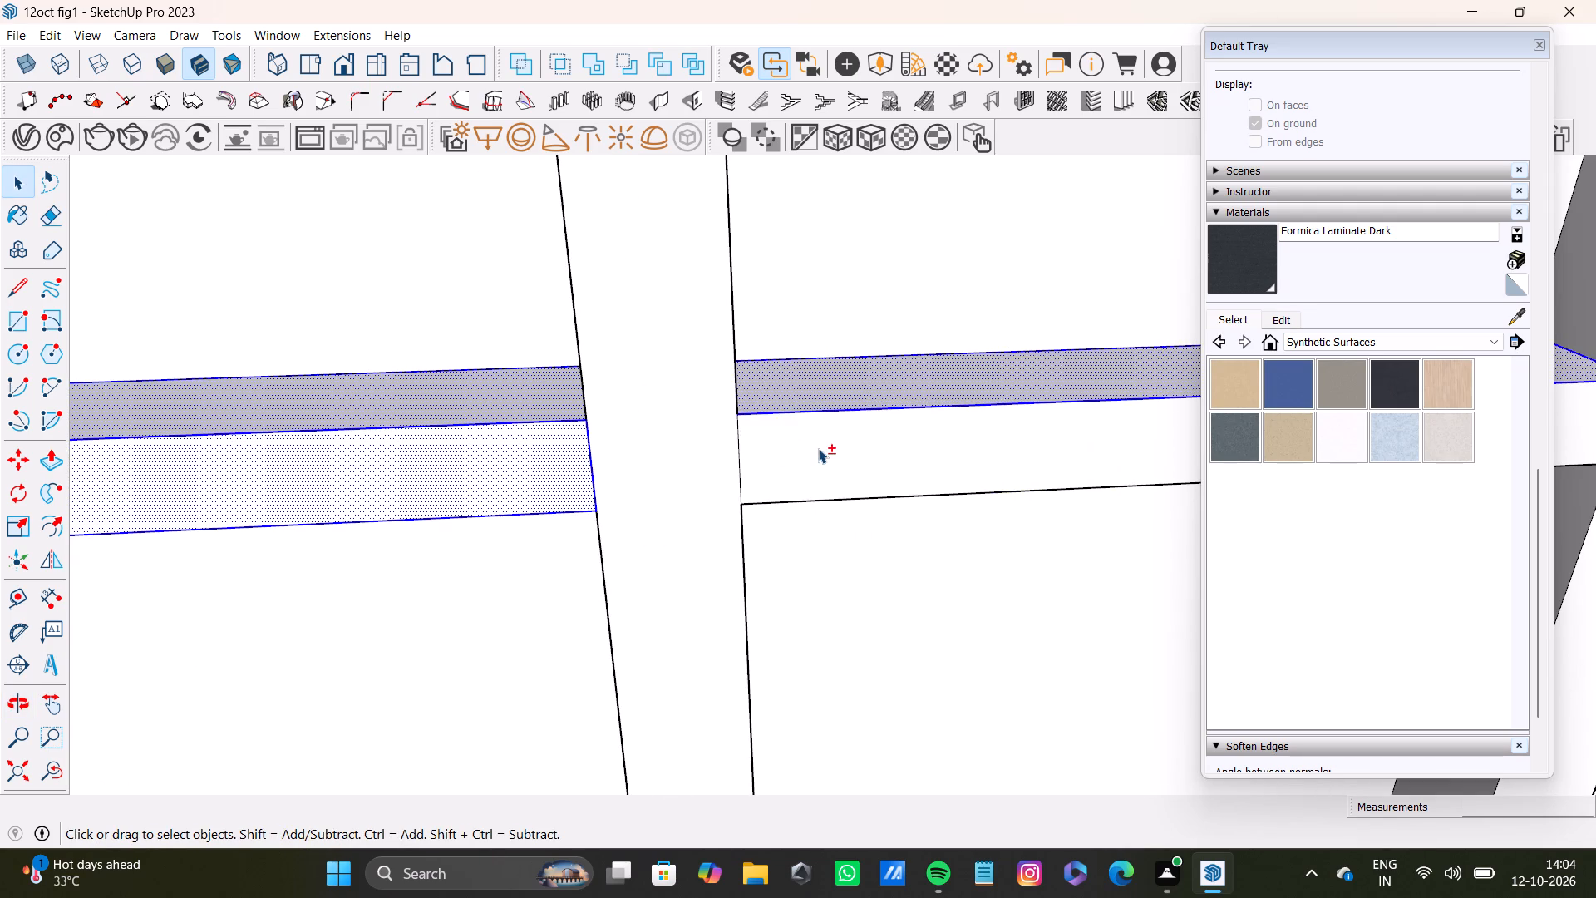
pyautogui.keyDown('shift'); pyautogui.scroll(-13, 825, 466); pyautogui.keyUp('shift')
pyautogui.keyDown('shift'); pyautogui.moveTo(882, 447); pyautogui.dragTo(337, 423, button='middle'); pyautogui.keyUp('shift')
pyautogui.keyDown('shift'); pyautogui.scroll(8, 561, 433); pyautogui.keyUp('shift')
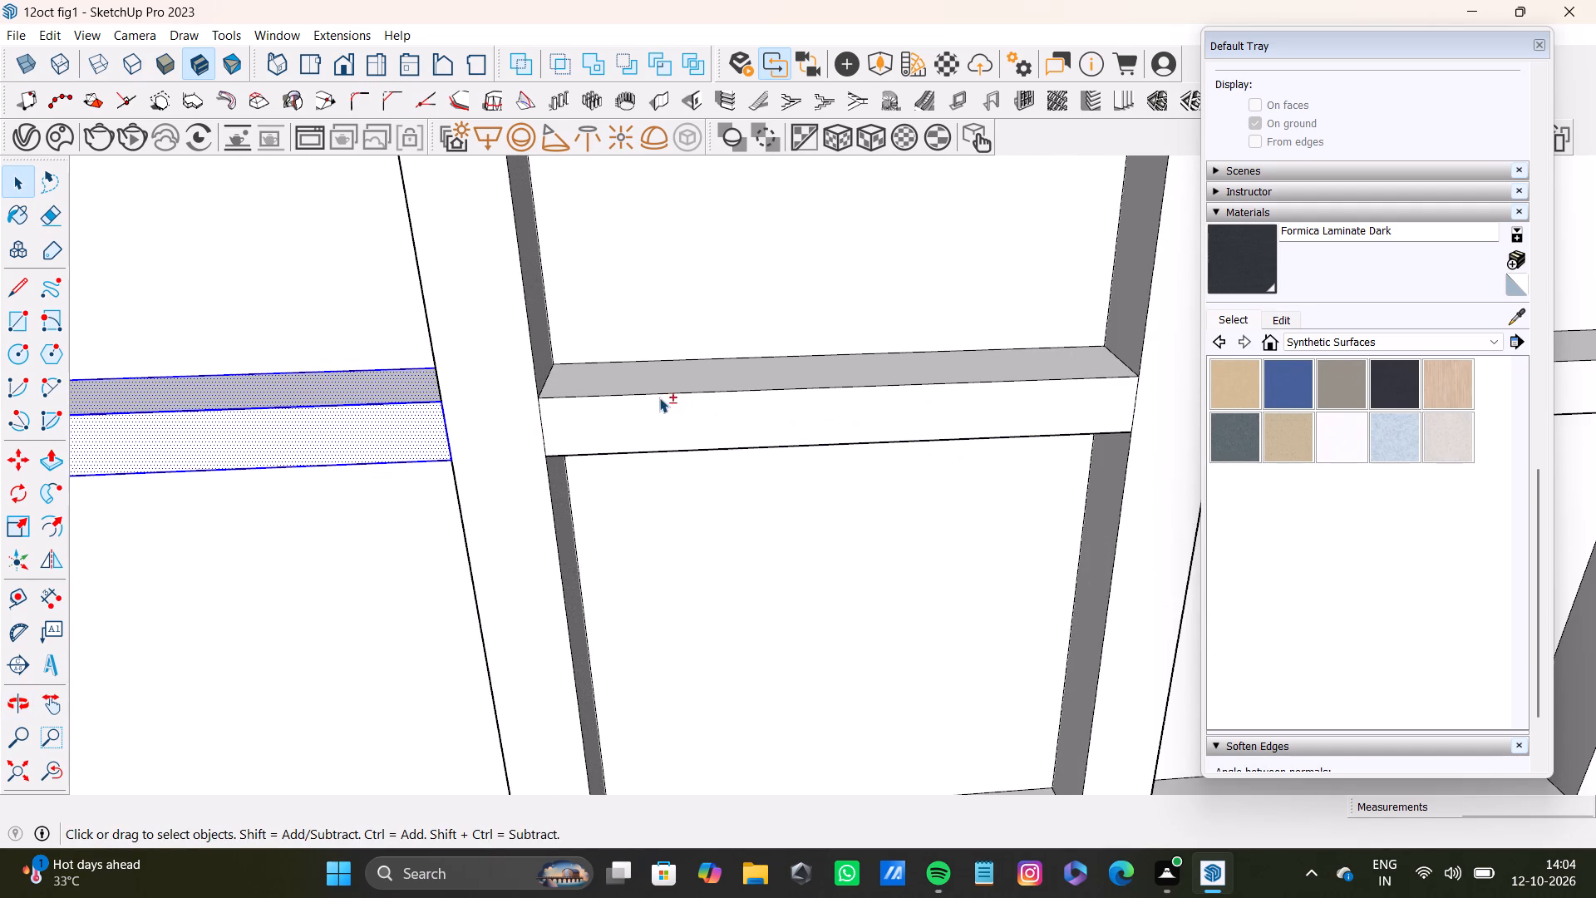
pyautogui.keyDown('shift'); pyautogui.doubleClick(656, 390); pyautogui.keyUp('shift')
pyautogui.keyDown('shift'); pyautogui.doubleClick(663, 409); pyautogui.keyUp('shift')
# Add the top and front faces of the sixth and seventh segments of the second box's uppermost horizontal slat to the selection.
pyautogui.keyDown('shift'); pyautogui.scroll(-5, 729, 414); pyautogui.keyUp('shift')
pyautogui.keyDown('shift'); pyautogui.moveTo(940, 408); pyautogui.dragTo(286, 408, button='middle'); pyautogui.keyUp('shift')
pyautogui.keyDown('shift'); pyautogui.scroll(7, 503, 389); pyautogui.keyUp('shift')
pyautogui.keyDown('shift'); pyautogui.doubleClick(489, 356); pyautogui.keyUp('shift')
pyautogui.keyDown('shift'); pyautogui.doubleClick(484, 406); pyautogui.keyUp('shift')
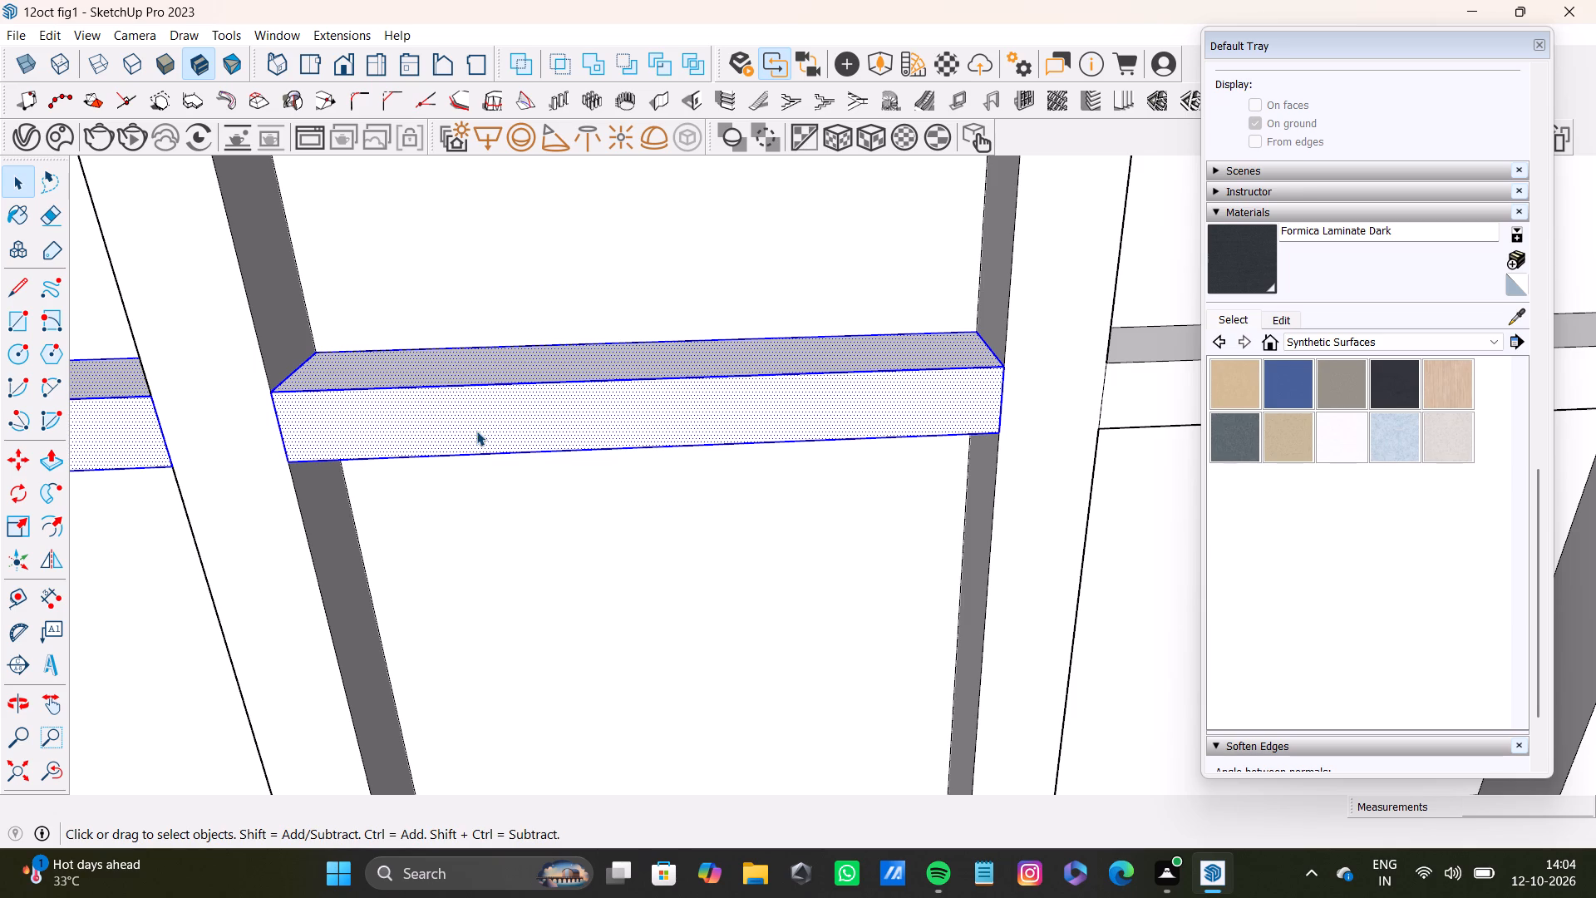
pyautogui.scroll(-13, 996, 508)
pyautogui.keyDown('shift'); pyautogui.moveTo(1012, 525); pyautogui.dragTo(820, 511, button='middle'); pyautogui.keyUp('shift')
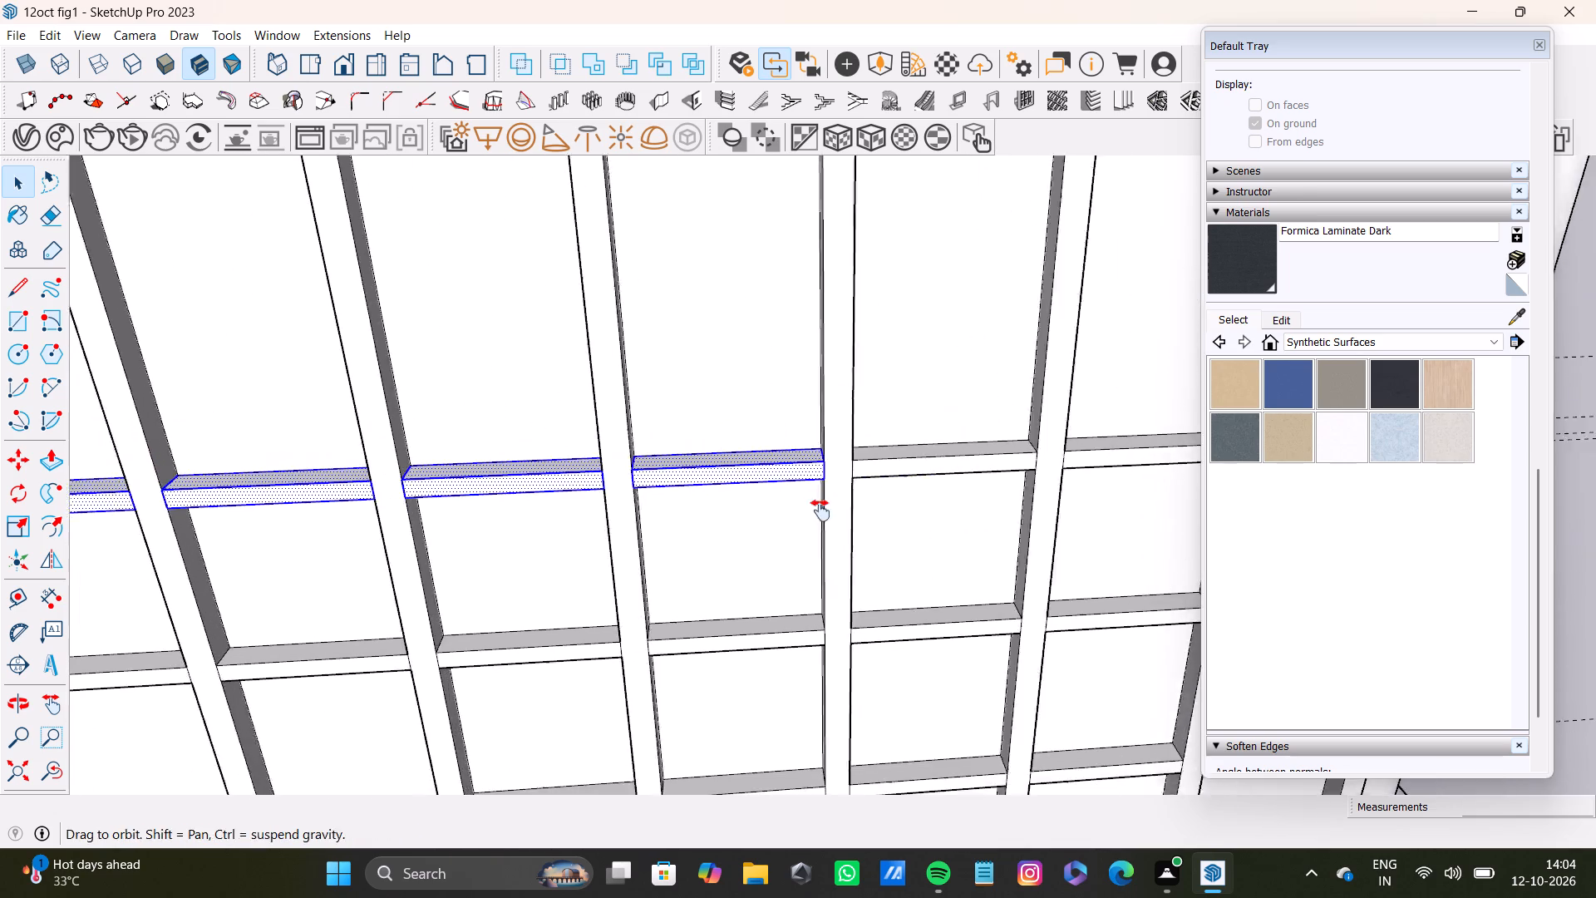
pyautogui.keyDown('shift'); pyautogui.moveTo(820, 511); pyautogui.dragTo(820, 511, button='middle'); pyautogui.keyUp('shift')
pyautogui.keyDown('shift'); pyautogui.scroll(13, 818, 511); pyautogui.keyUp('shift')
pyautogui.keyDown('shift'); pyautogui.doubleClick(820, 323); pyautogui.keyUp('shift')
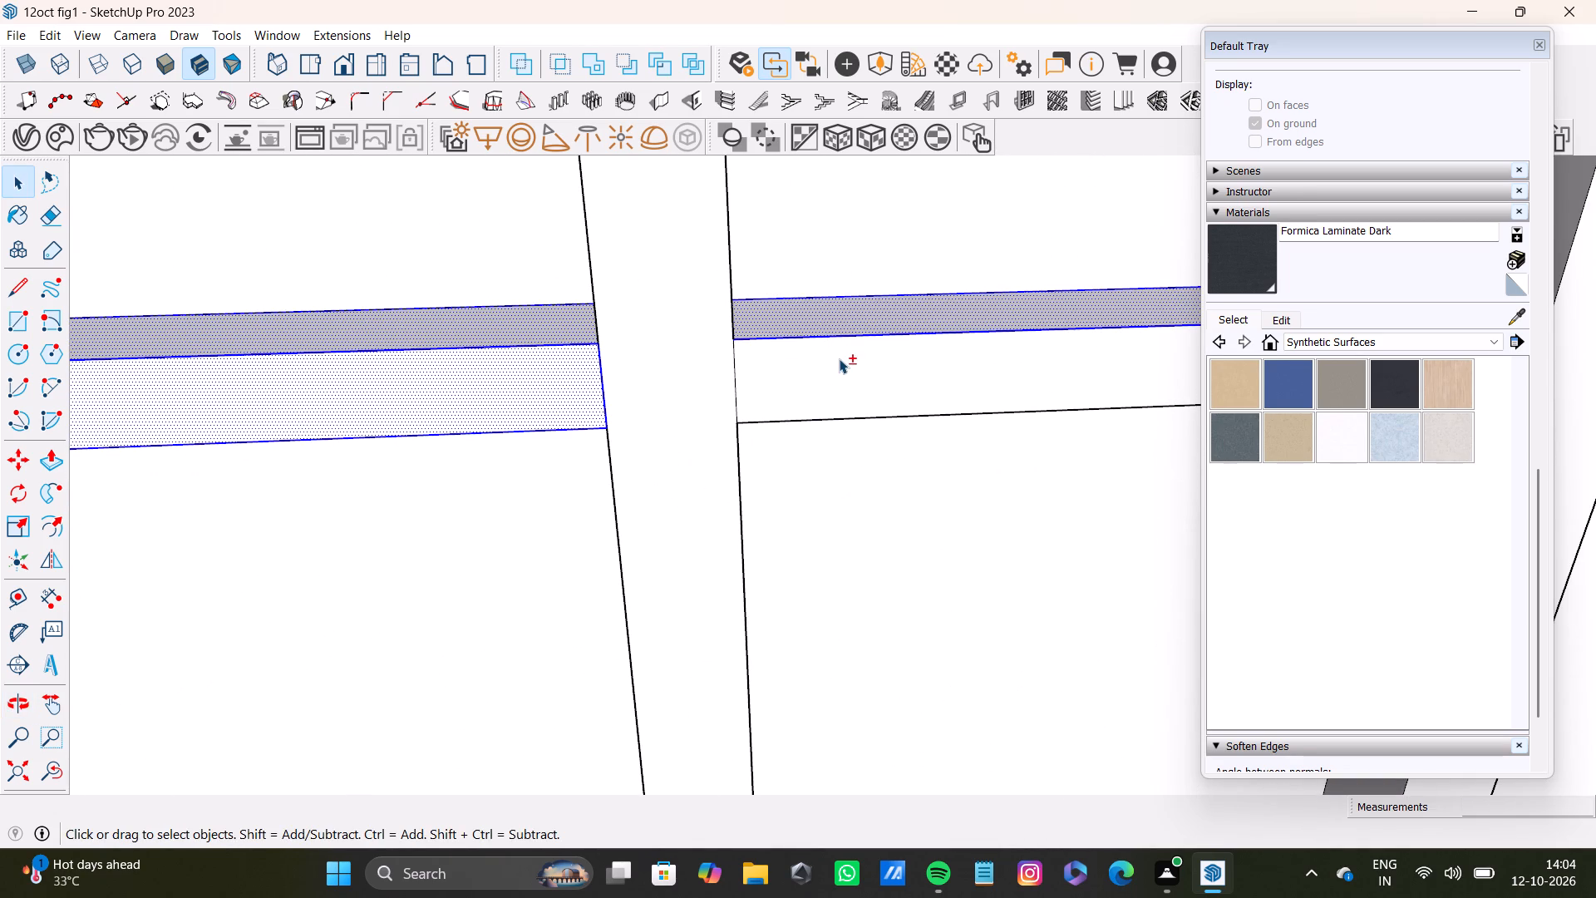
pyautogui.keyDown('shift'); pyautogui.doubleClick(839, 359); pyautogui.keyUp('shift')
# Add the top and front faces of the last two segments of the second box's uppermost horizontal slat to the selection.
pyautogui.keyDown('shift'); pyautogui.scroll(-14, 871, 417); pyautogui.keyUp('shift')
pyautogui.keyDown('shift'); pyautogui.moveTo(1137, 505); pyautogui.dragTo(572, 442, button='middle'); pyautogui.keyUp('shift')
pyautogui.keyDown('shift'); pyautogui.scroll(3, 665, 405); pyautogui.keyUp('shift')
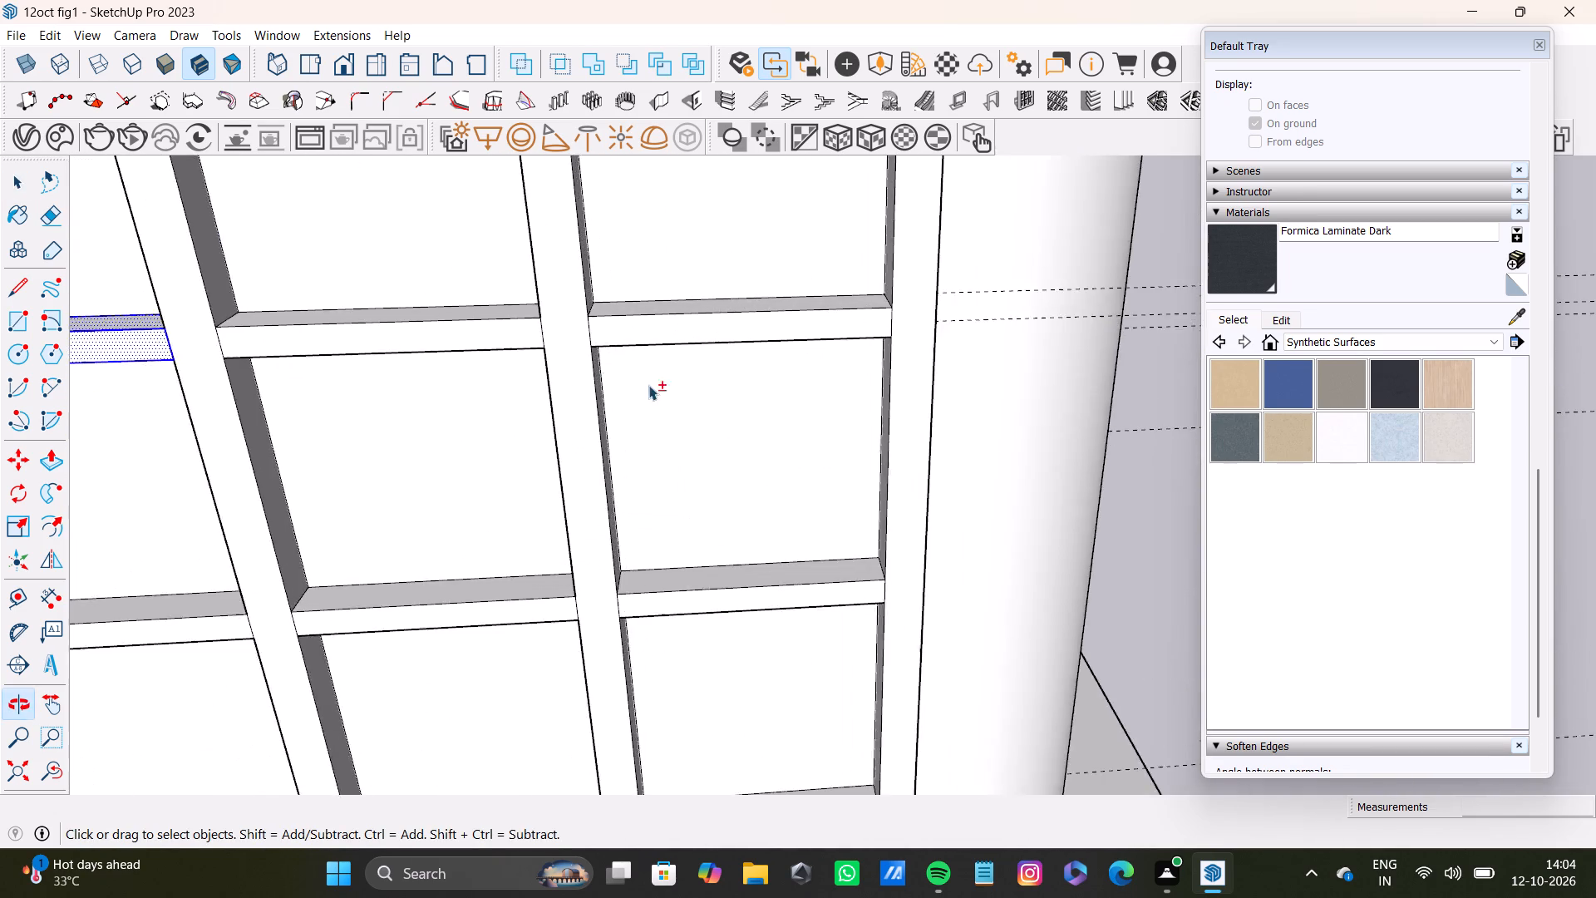
pyautogui.keyDown('shift'); pyautogui.scroll(5, 648, 385); pyautogui.keyUp('shift')
pyautogui.keyDown('shift'); pyautogui.doubleClick(484, 299); pyautogui.keyUp('shift')
pyautogui.keyDown('shift'); pyautogui.doubleClick(491, 323); pyautogui.keyUp('shift')
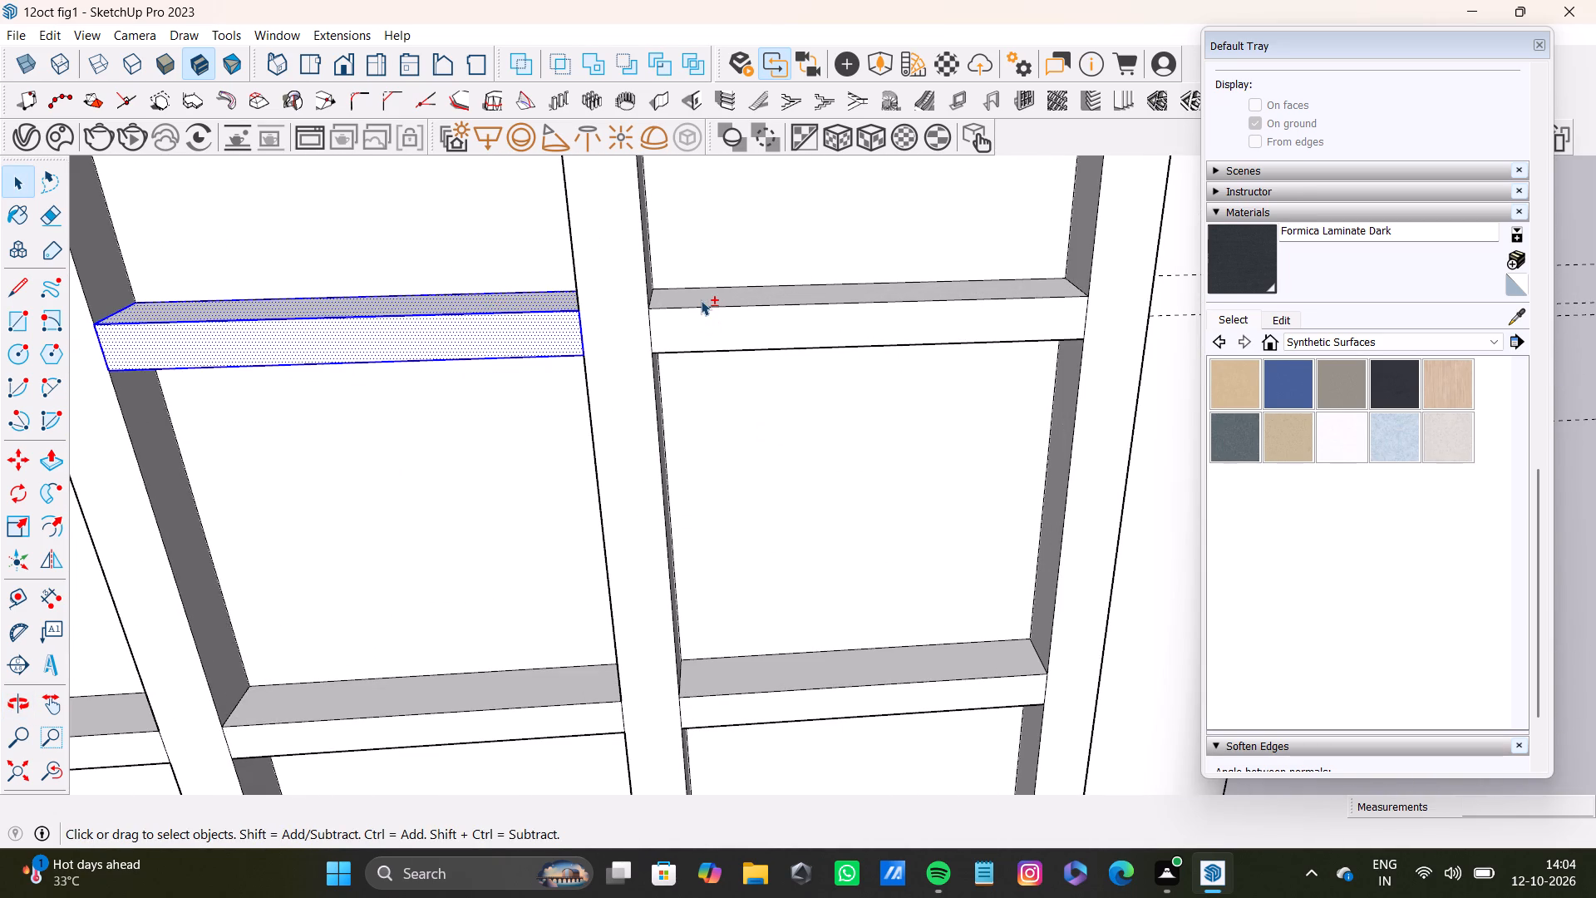
pyautogui.keyDown('shift'); pyautogui.doubleClick(701, 300); pyautogui.keyUp('shift')
pyautogui.keyDown('shift'); pyautogui.doubleClick(697, 321); pyautogui.keyUp('shift')
# Add the top and front faces of the first two segments of the second box's second horizontal slat from the top to the selection.
pyautogui.keyDown('shift'); pyautogui.scroll(-7, 692, 331); pyautogui.keyUp('shift')
pyautogui.keyDown('shift'); pyautogui.moveTo(749, 463); pyautogui.dragTo(850, 427, button='middle'); pyautogui.keyUp('shift')
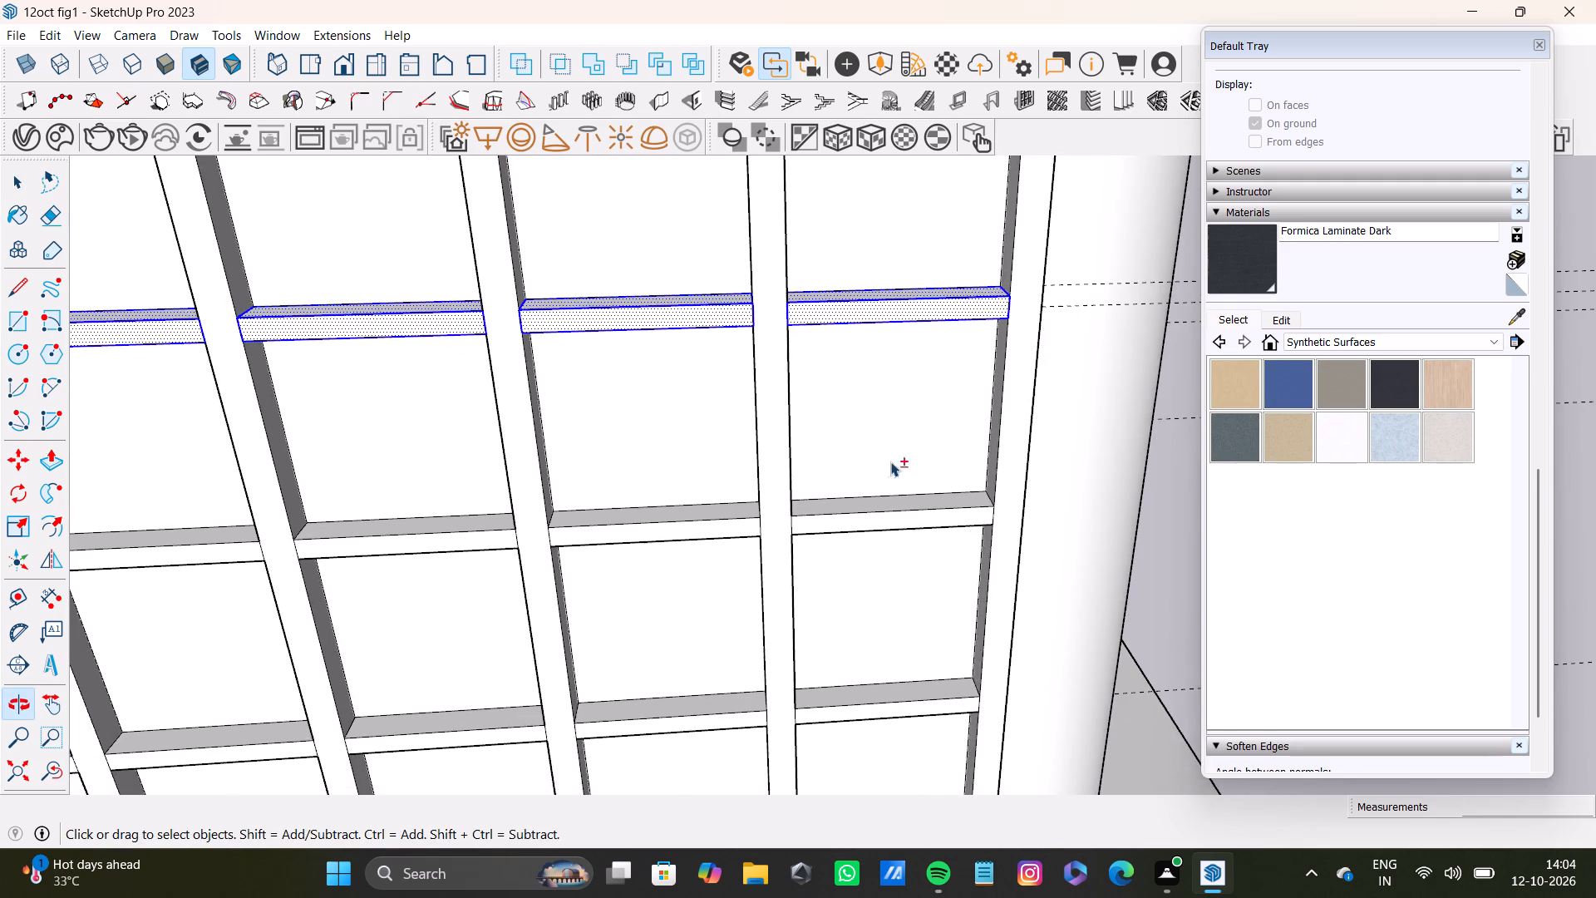
pyautogui.keyDown('shift'); pyautogui.scroll(-9, 611, 489); pyautogui.keyUp('shift')
pyautogui.keyDown('shift'); pyautogui.moveTo(603, 487); pyautogui.dragTo(1513, 515, button='middle'); pyautogui.keyUp('shift')
pyautogui.keyDown('shift'); pyautogui.scroll(-4, 843, 555); pyautogui.keyUp('shift')
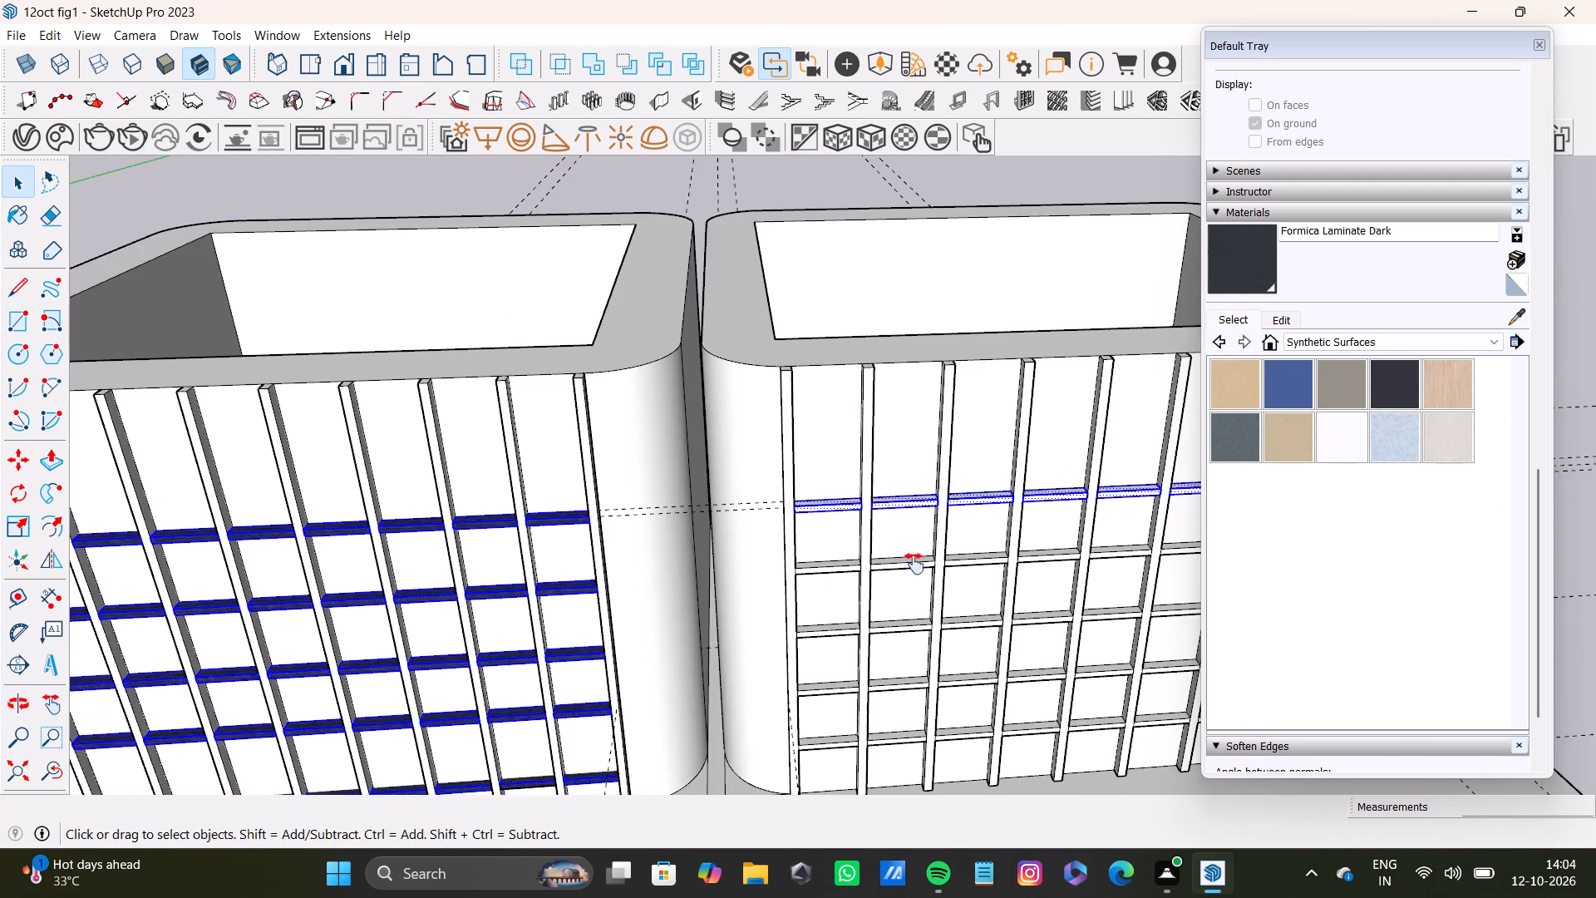
pyautogui.keyDown('shift'); pyautogui.moveTo(914, 564); pyautogui.dragTo(666, 454, button='middle'); pyautogui.keyUp('shift')
pyautogui.keyDown('shift'); pyautogui.scroll(18, 639, 454); pyautogui.keyUp('shift')
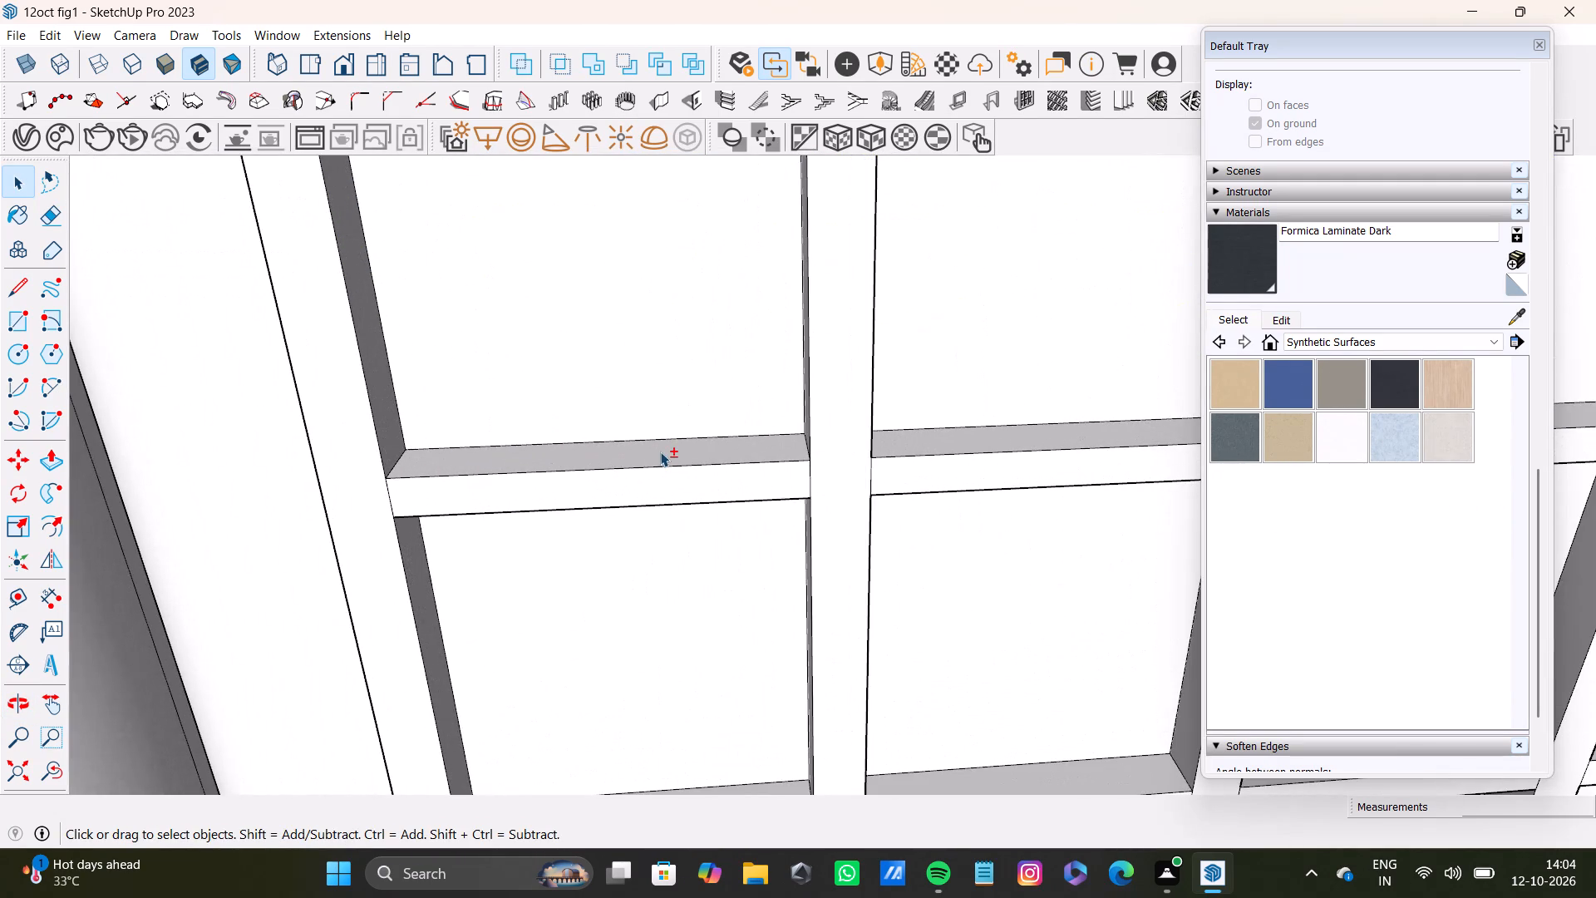
pyautogui.keyDown('shift'); pyautogui.doubleClick(660, 451); pyautogui.keyUp('shift')
pyautogui.keyDown('shift'); pyautogui.doubleClick(660, 472); pyautogui.keyUp('shift')
pyautogui.keyDown('shift'); pyautogui.moveTo(885, 476); pyautogui.dragTo(566, 479, button='middle'); pyautogui.keyUp('shift')
pyautogui.keyDown('shift'); pyautogui.scroll(4, 640, 466); pyautogui.keyUp('shift')
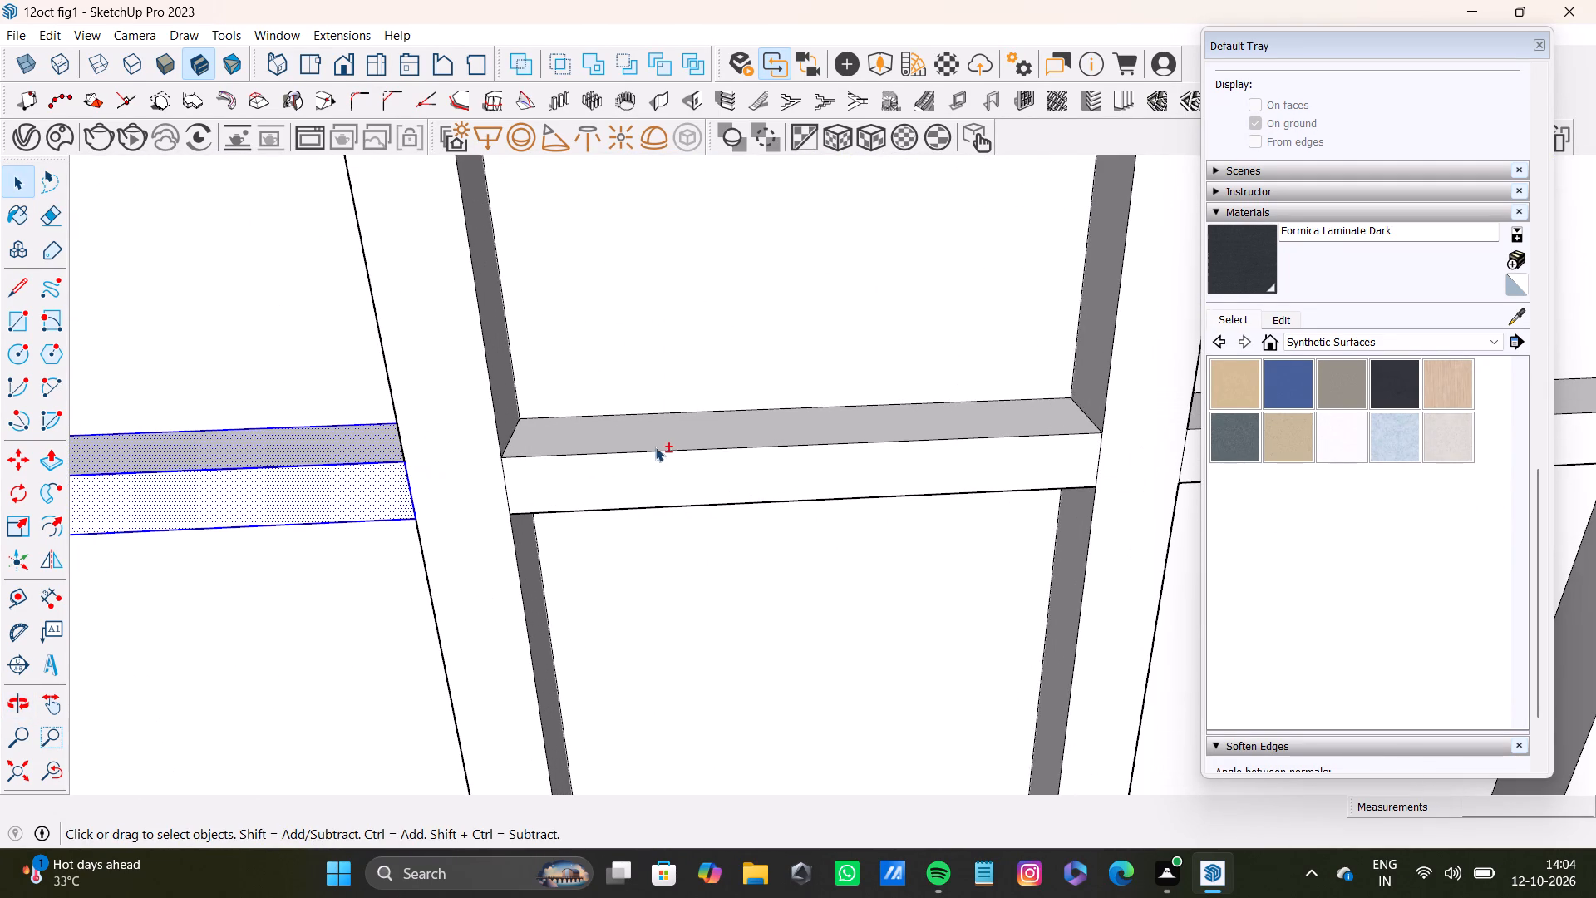
pyautogui.keyDown('shift'); pyautogui.doubleClick(659, 442); pyautogui.keyUp('shift')
pyautogui.keyDown('shift'); pyautogui.doubleClick(662, 486); pyautogui.keyUp('shift')
# Add the top and front faces of the third and fourth segments of the second box's second horizontal slat to the selection.
pyautogui.keyDown('shift'); pyautogui.moveTo(905, 523); pyautogui.dragTo(300, 455, button='middle'); pyautogui.keyUp('shift')
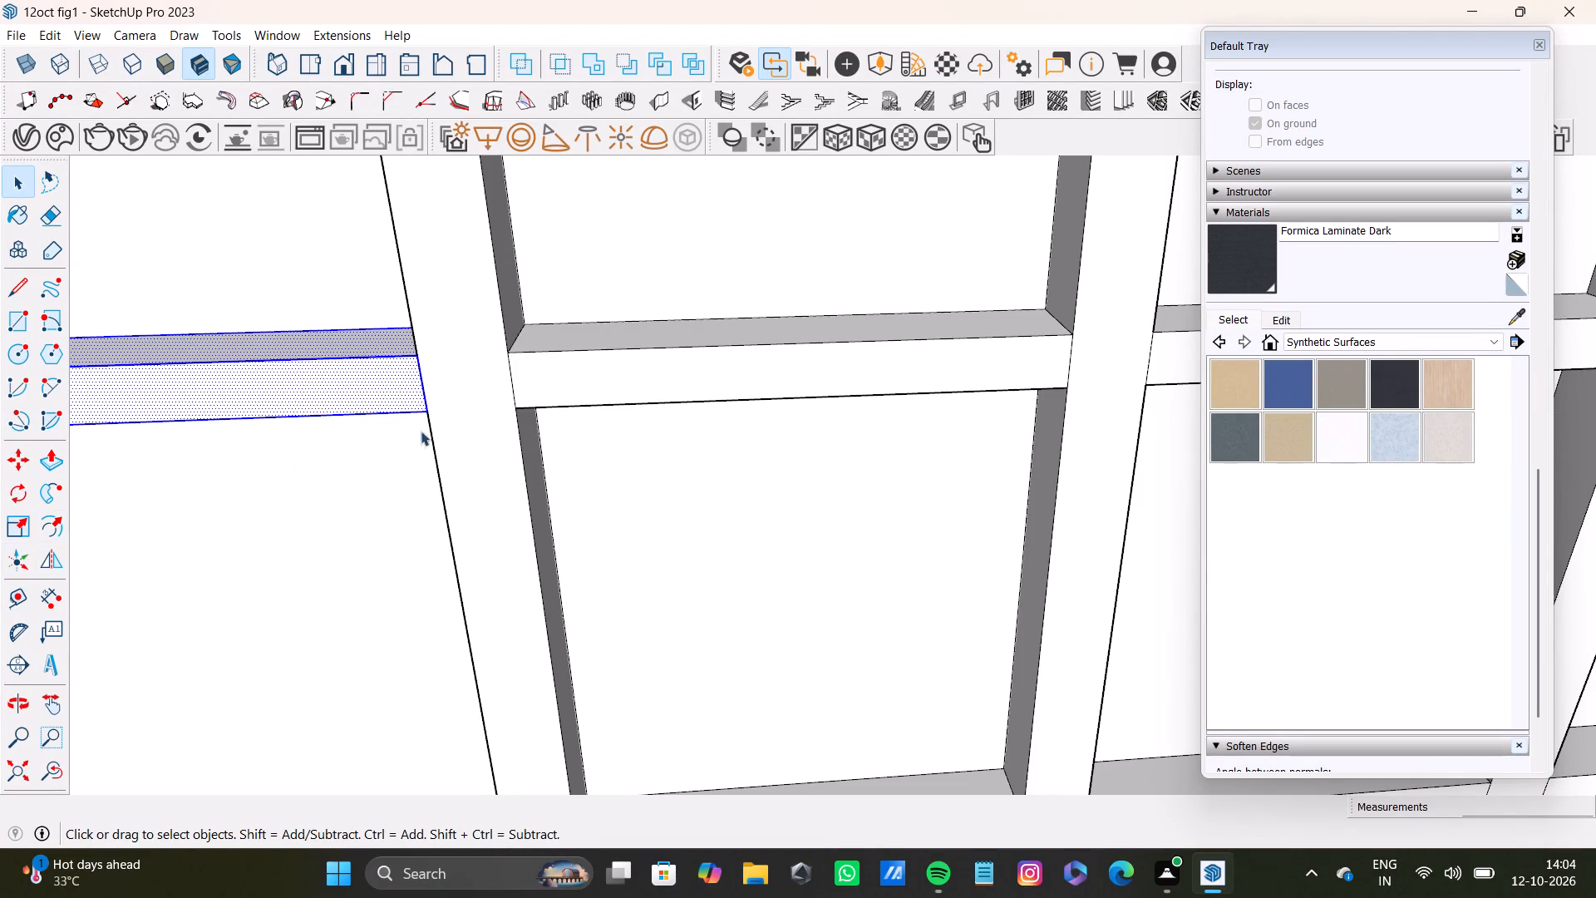
pyautogui.scroll(-1, 743, 414)
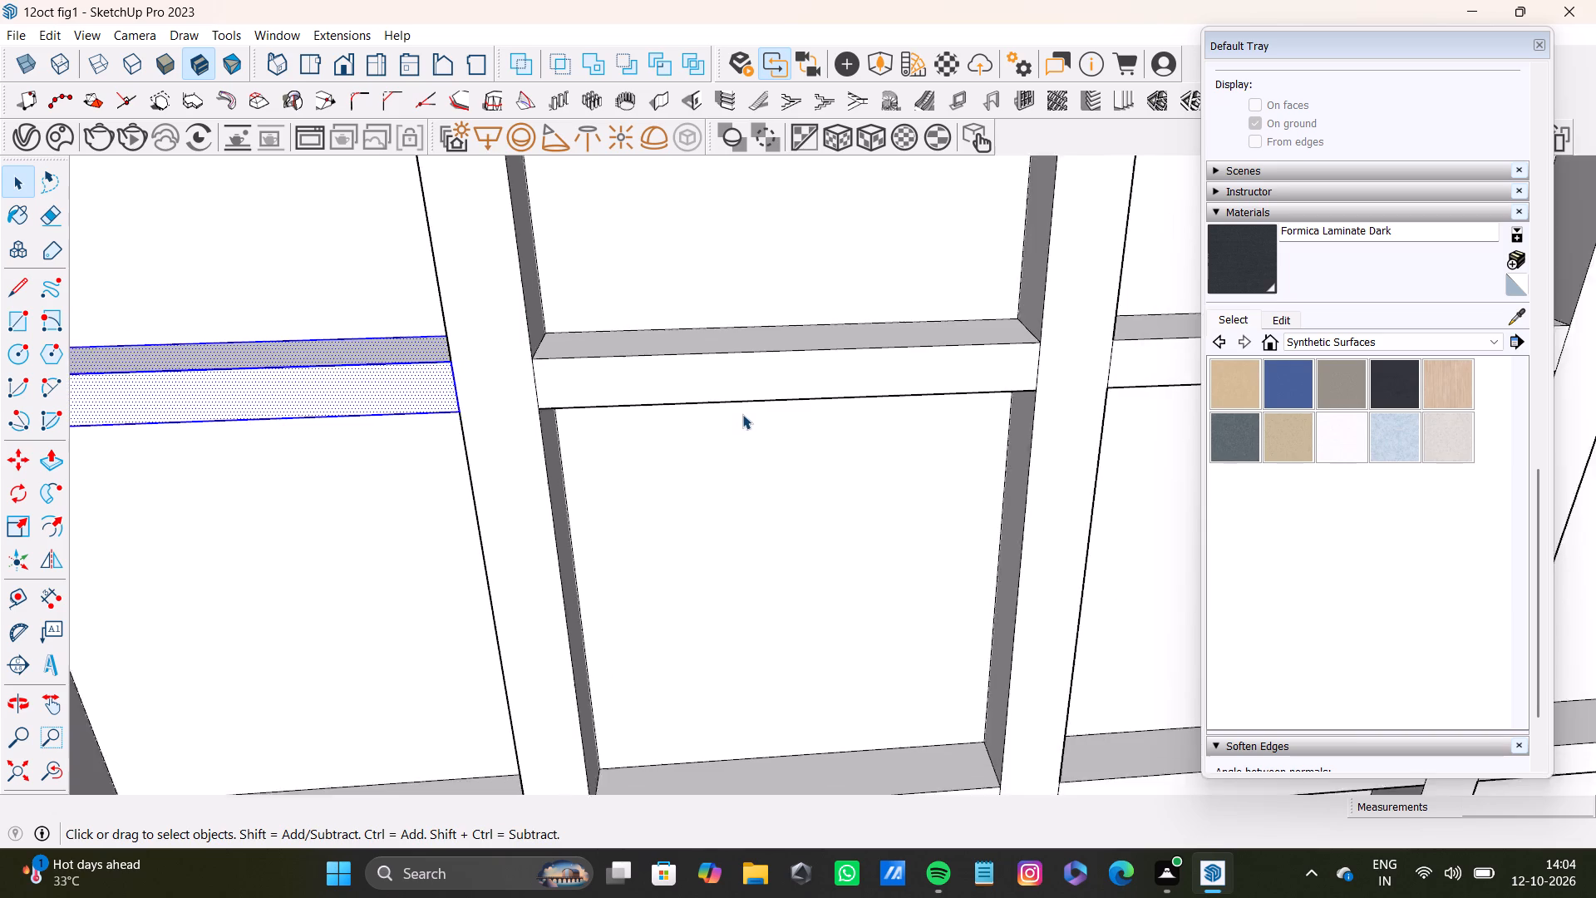
pyautogui.scroll(-11, 742, 414)
pyautogui.keyDown('shift'); pyautogui.moveTo(776, 423); pyautogui.dragTo(654, 438, button='middle'); pyautogui.keyUp('shift')
pyautogui.keyDown('shift'); pyautogui.scroll(11, 639, 423); pyautogui.keyUp('shift')
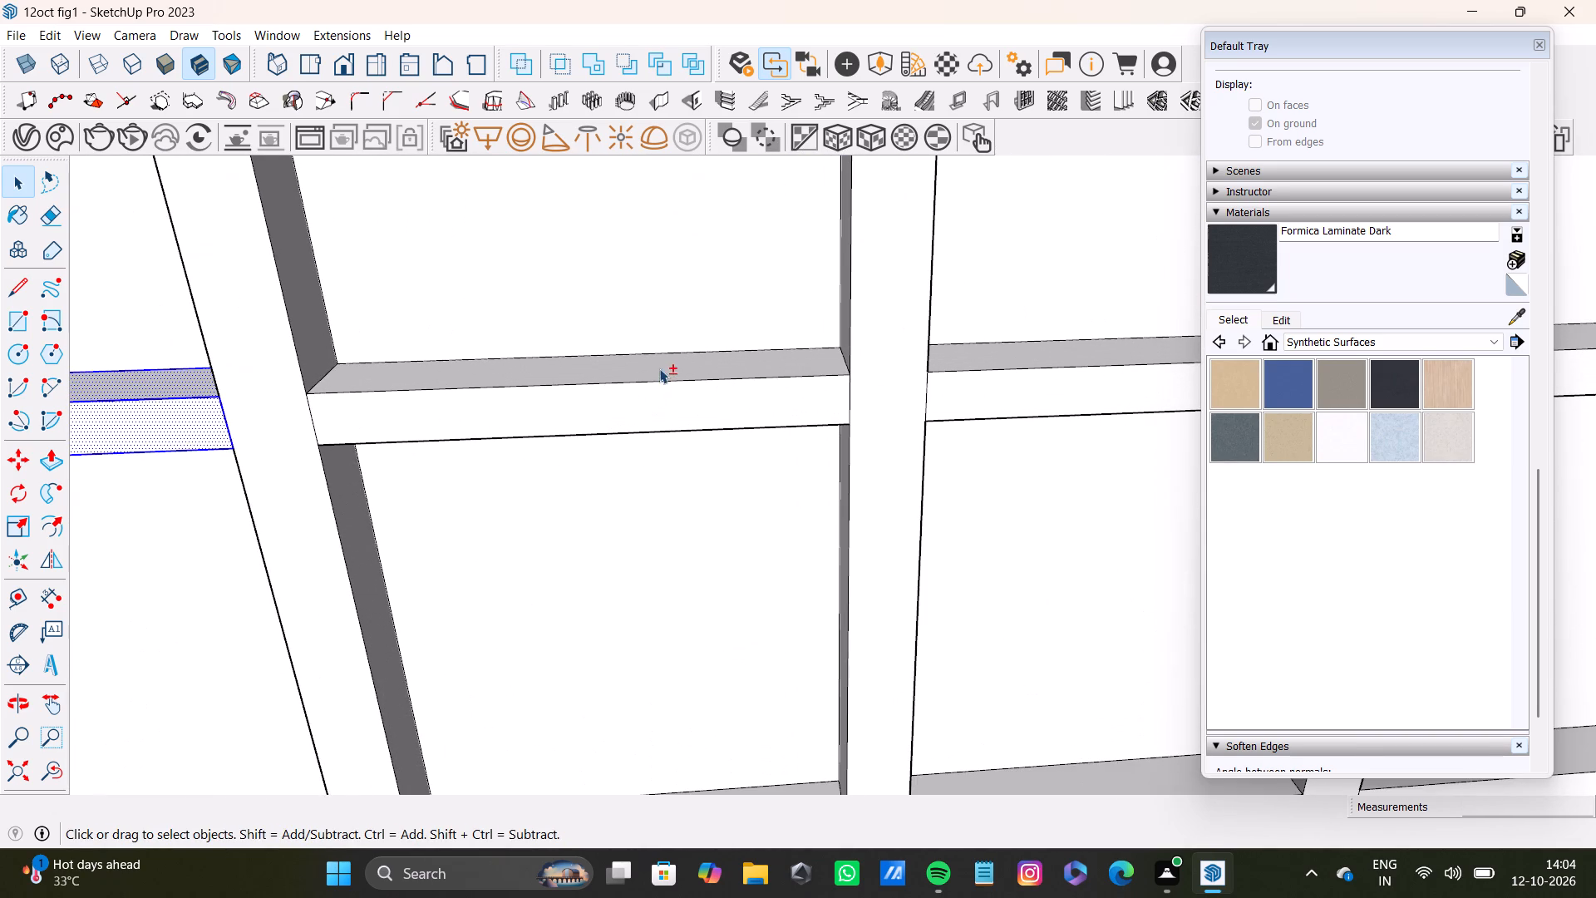
pyautogui.keyDown('shift'); pyautogui.doubleClick(659, 368); pyautogui.keyUp('shift')
pyautogui.keyDown('shift'); pyautogui.doubleClick(655, 404); pyautogui.keyUp('shift')
pyautogui.keyDown('shift'); pyautogui.moveTo(960, 448); pyautogui.dragTo(368, 387, button='middle'); pyautogui.keyUp('shift')
pyautogui.keyDown('shift'); pyautogui.scroll(2, 439, 361); pyautogui.keyUp('shift')
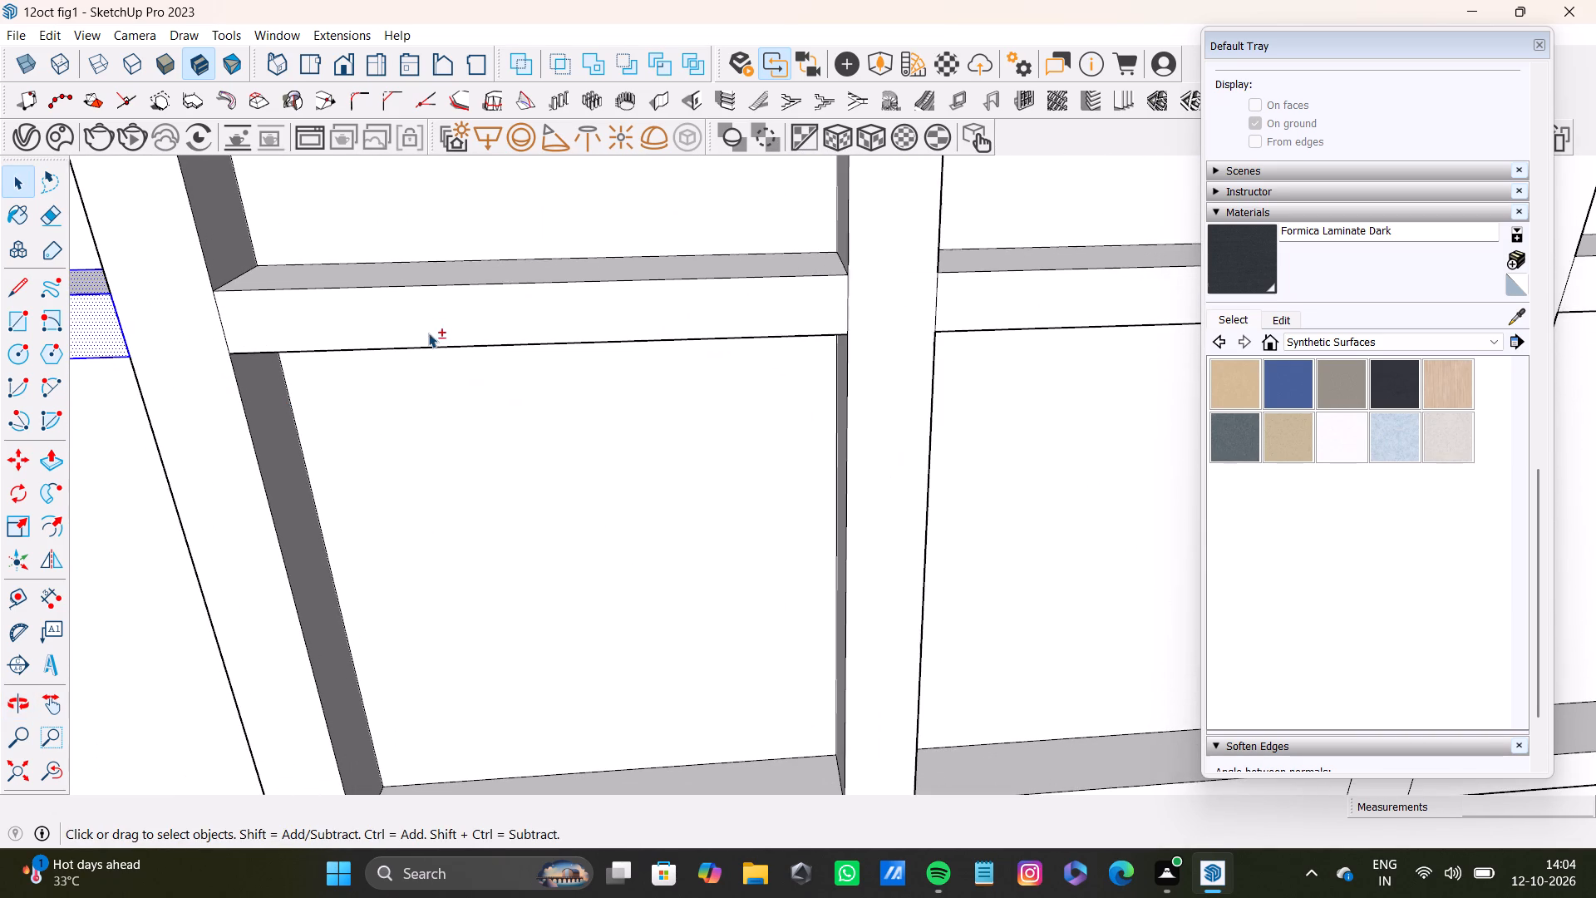
pyautogui.keyDown('shift'); pyautogui.doubleClick(450, 278); pyautogui.keyUp('shift')
pyautogui.keyDown('shift'); pyautogui.doubleClick(450, 306); pyautogui.keyUp('shift')
# Add the top and front faces of the fifth and sixth segments of the second box's second horizontal slat to the selection.
pyautogui.keyDown('shift'); pyautogui.moveTo(899, 365); pyautogui.dragTo(377, 379, button='middle'); pyautogui.keyUp('shift')
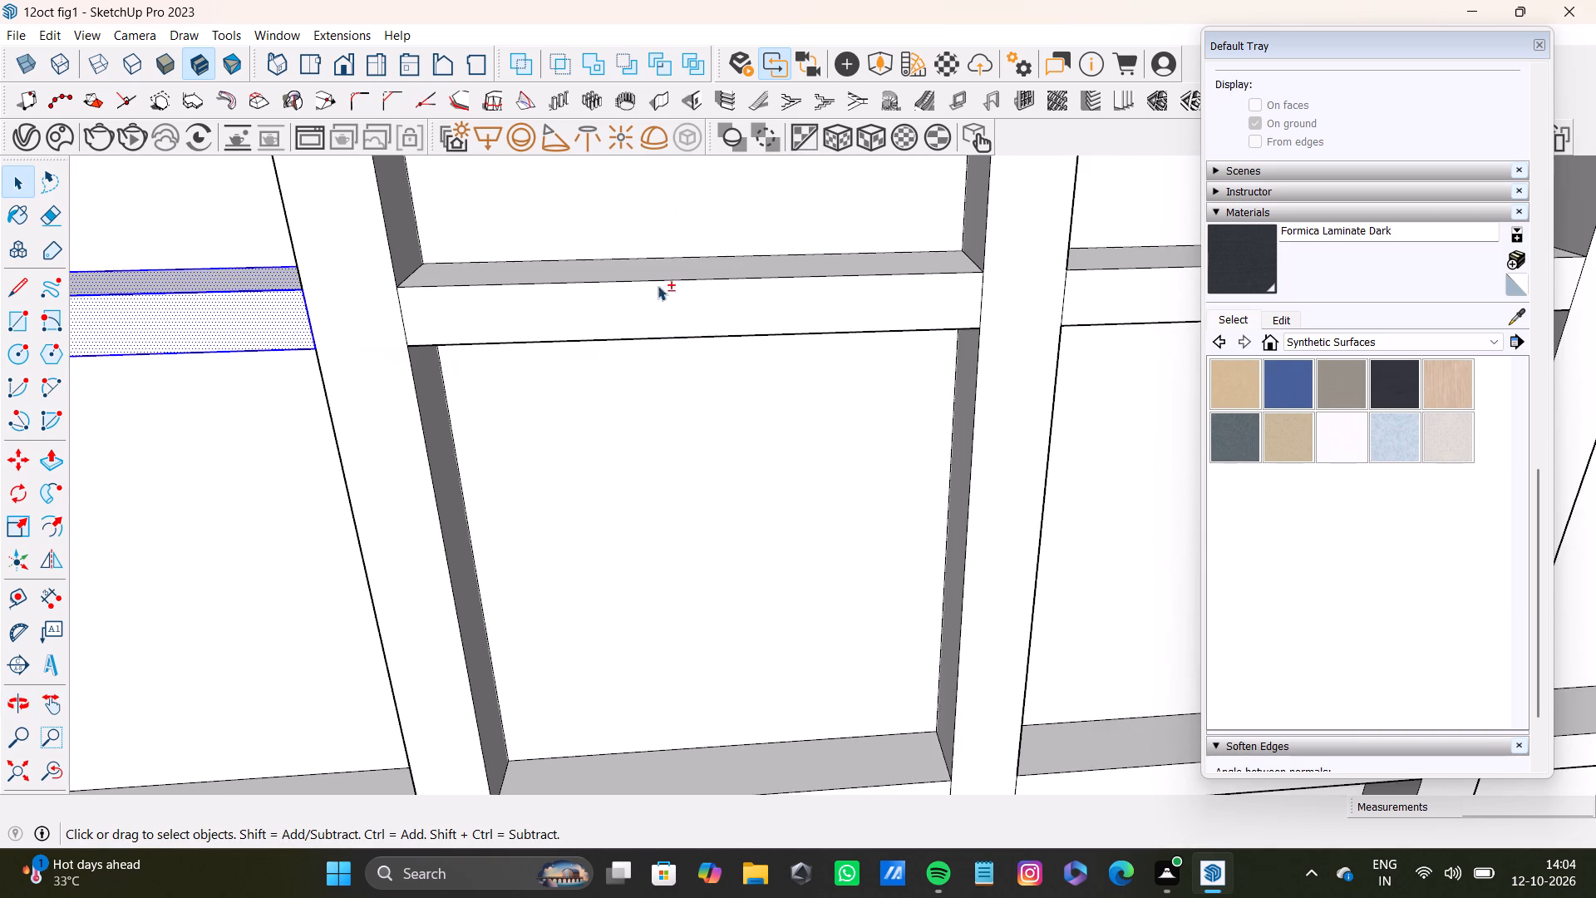
pyautogui.keyDown('shift'); pyautogui.doubleClick(653, 274); pyautogui.keyUp('shift')
pyautogui.keyDown('shift'); pyautogui.doubleClick(667, 300); pyautogui.keyUp('shift')
pyautogui.keyDown('shift'); pyautogui.moveTo(1016, 360); pyautogui.dragTo(396, 359, button='middle'); pyautogui.keyUp('shift')
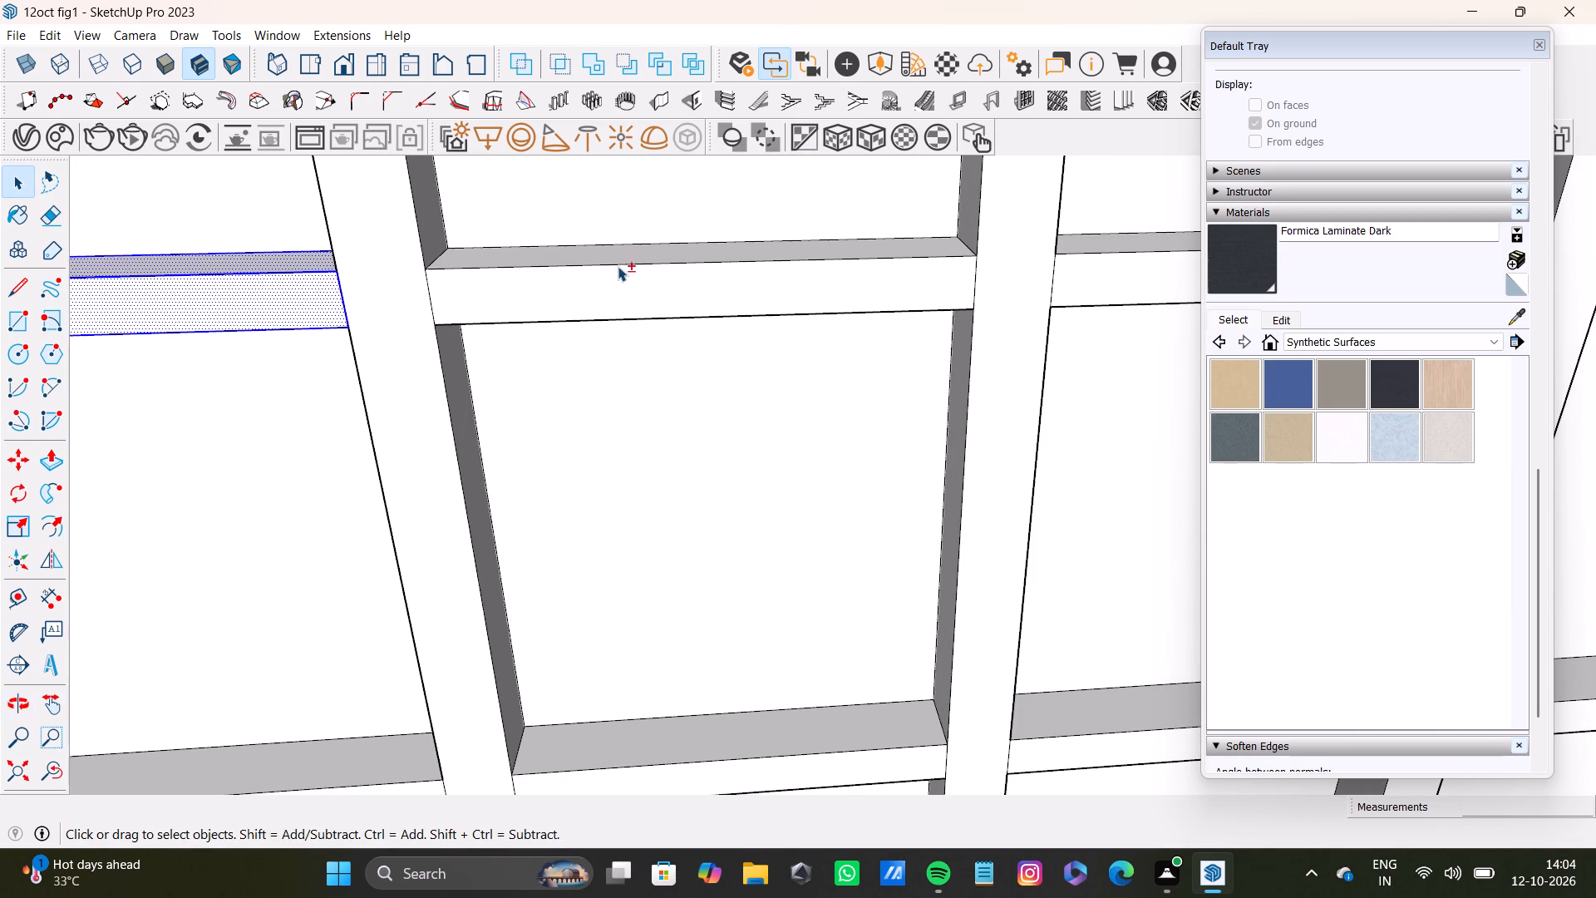
pyautogui.keyDown('shift'); pyautogui.click(622, 256); pyautogui.keyUp('shift')
pyautogui.keyDown('shift'); pyautogui.doubleClick(633, 284); pyautogui.keyUp('shift')
pyautogui.keyDown('shift'); pyautogui.moveTo(888, 320); pyautogui.dragTo(539, 380, button='middle'); pyautogui.keyUp('shift')
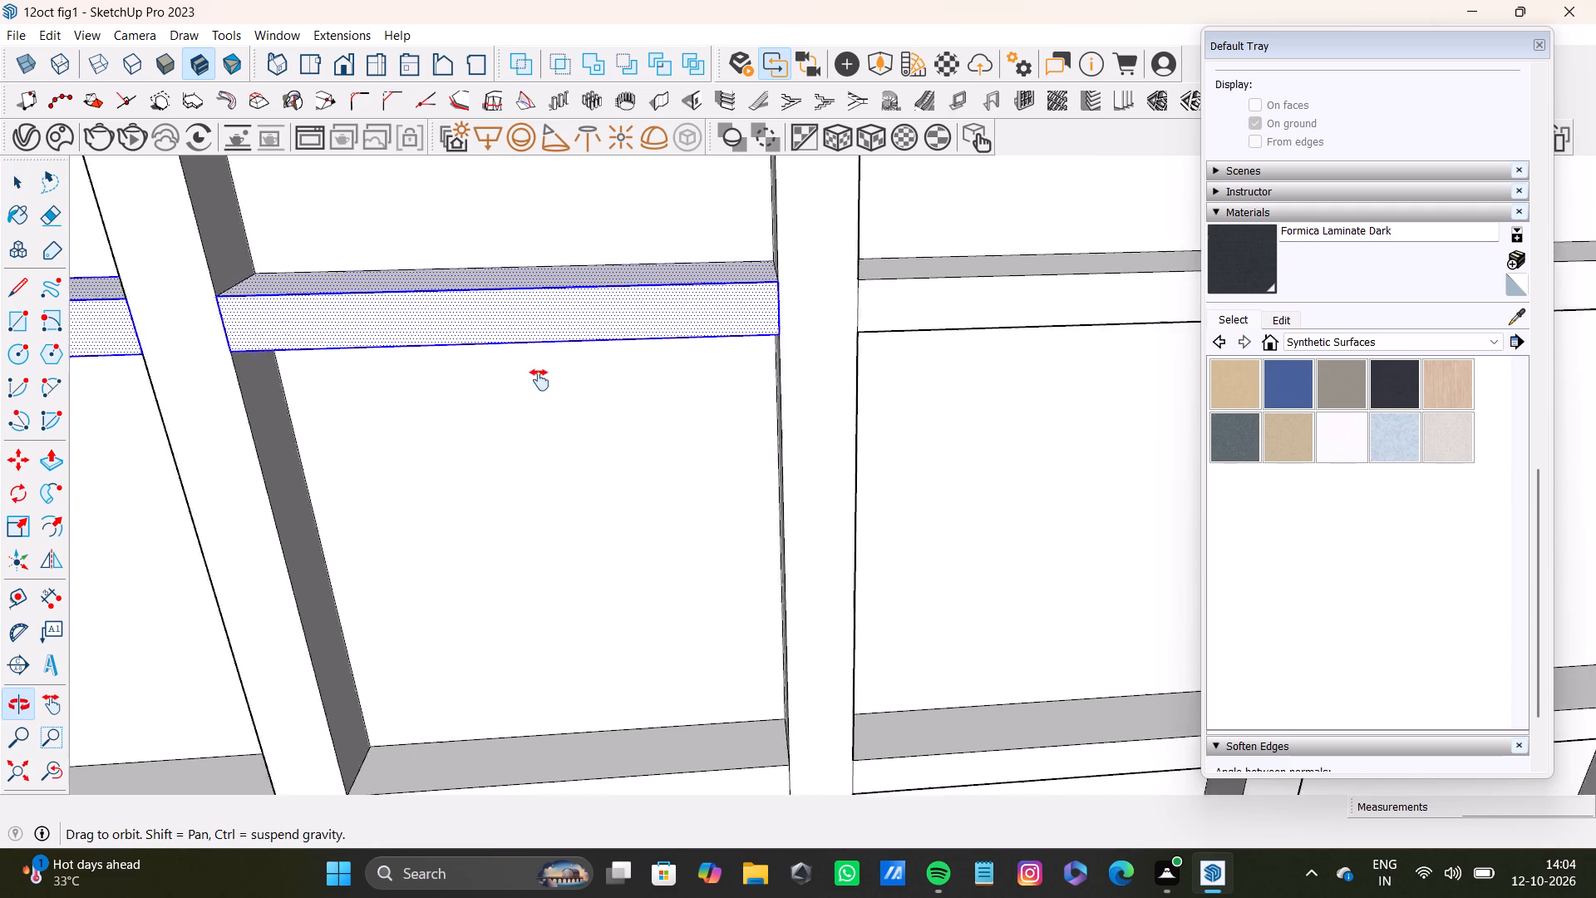
pyautogui.keyDown('shift'); pyautogui.moveTo(539, 380); pyautogui.dragTo(883, 516, button='middle'); pyautogui.keyUp('shift')
pyautogui.keyDown('shift'); pyautogui.doubleClick(884, 454); pyautogui.keyUp('shift')
pyautogui.keyDown('shift'); pyautogui.doubleClick(887, 453); pyautogui.keyUp('shift')
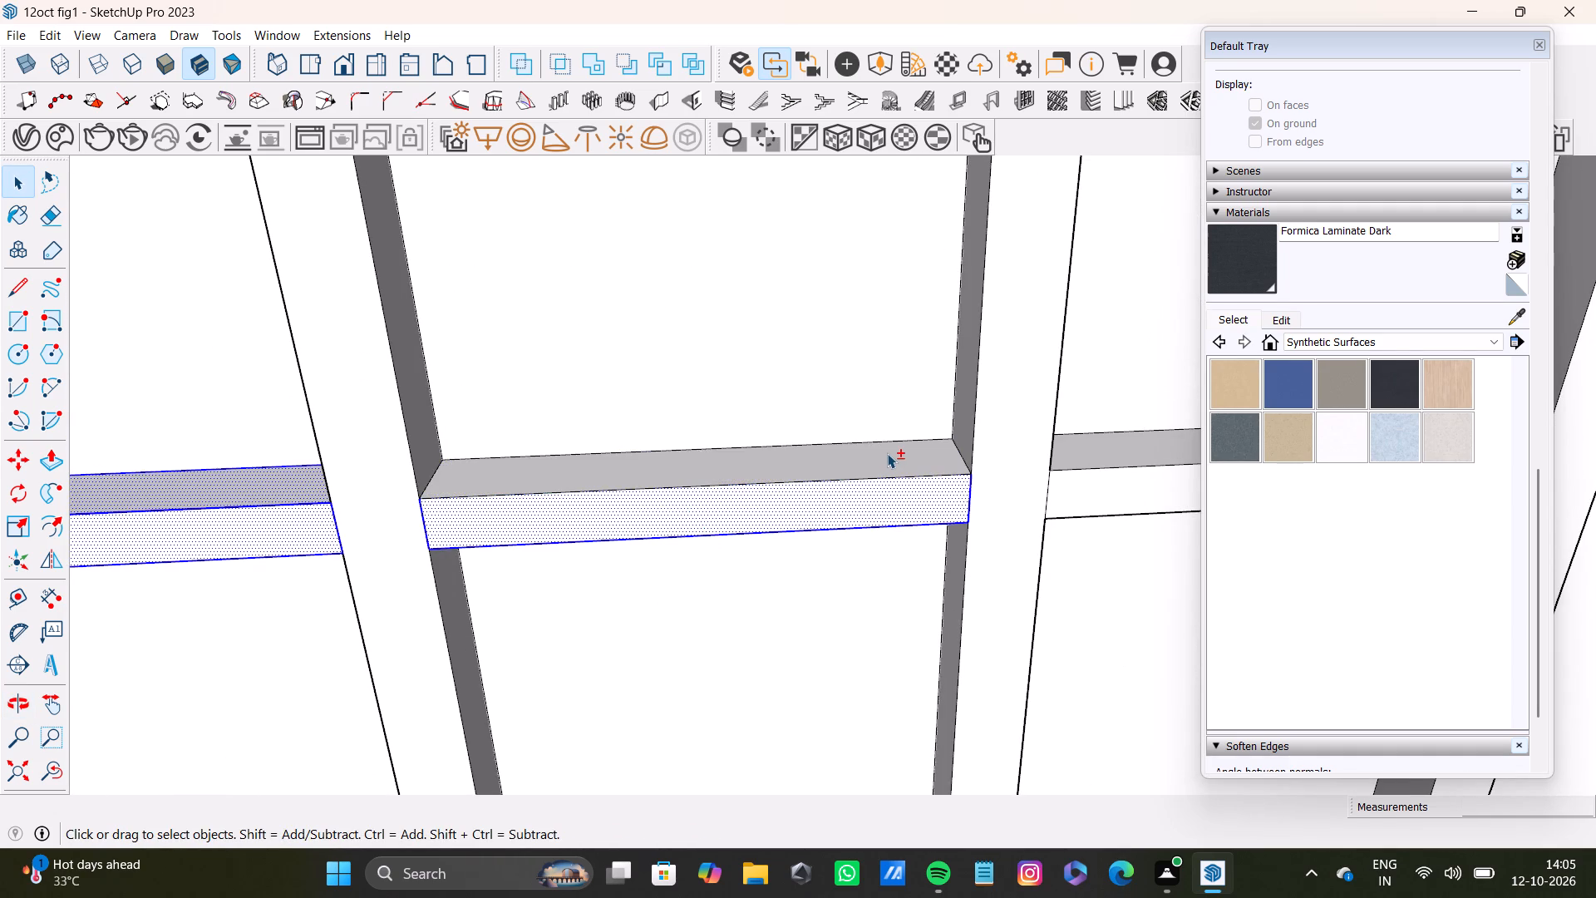
# Add the top and front faces of the seventh and eighth segments of the second box's second horizontal slat to the selection.
pyautogui.keyDown('shift'); pyautogui.moveTo(1084, 444); pyautogui.dragTo(600, 422, button='middle'); pyautogui.keyUp('shift')
pyautogui.keyDown('shift'); pyautogui.scroll(3, 618, 441); pyautogui.keyUp('shift')
pyautogui.keyDown('shift'); pyautogui.doubleClick(621, 422); pyautogui.keyUp('shift')
pyautogui.keyDown('shift'); pyautogui.doubleClick(625, 466); pyautogui.keyUp('shift')
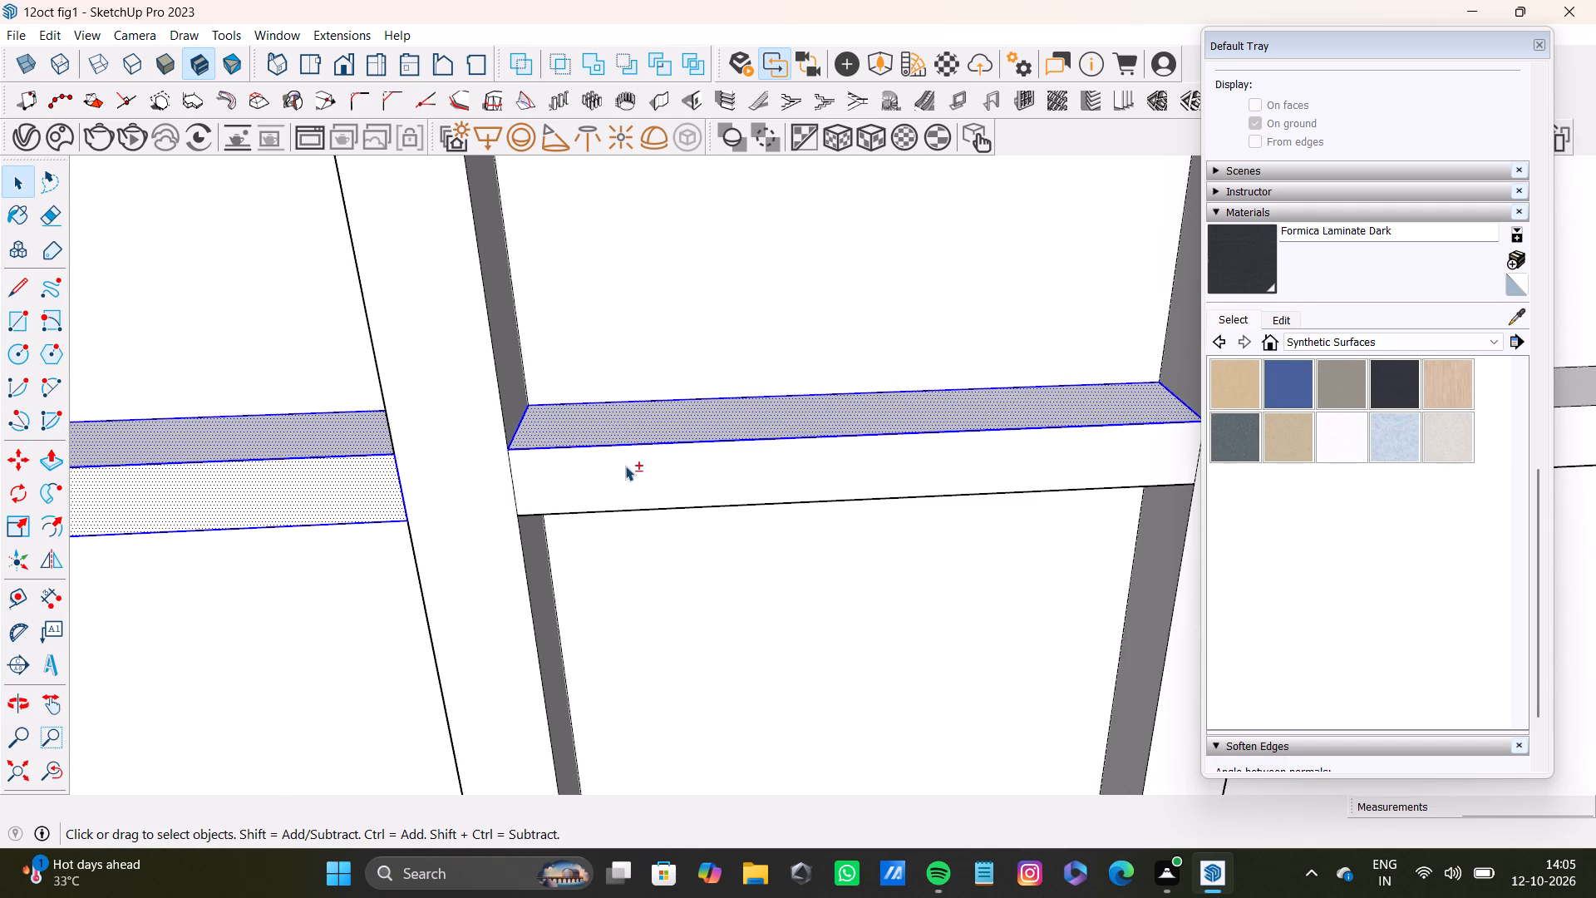
pyautogui.keyDown('shift'); pyautogui.moveTo(902, 498); pyautogui.dragTo(325, 457, button='middle'); pyautogui.keyUp('shift')
pyautogui.keyDown('shift'); pyautogui.scroll(3, 776, 435); pyautogui.keyUp('shift')
pyautogui.keyDown('shift'); pyautogui.doubleClick(780, 338); pyautogui.keyUp('shift')
pyautogui.keyDown('shift'); pyautogui.doubleClick(781, 380); pyautogui.keyUp('shift')
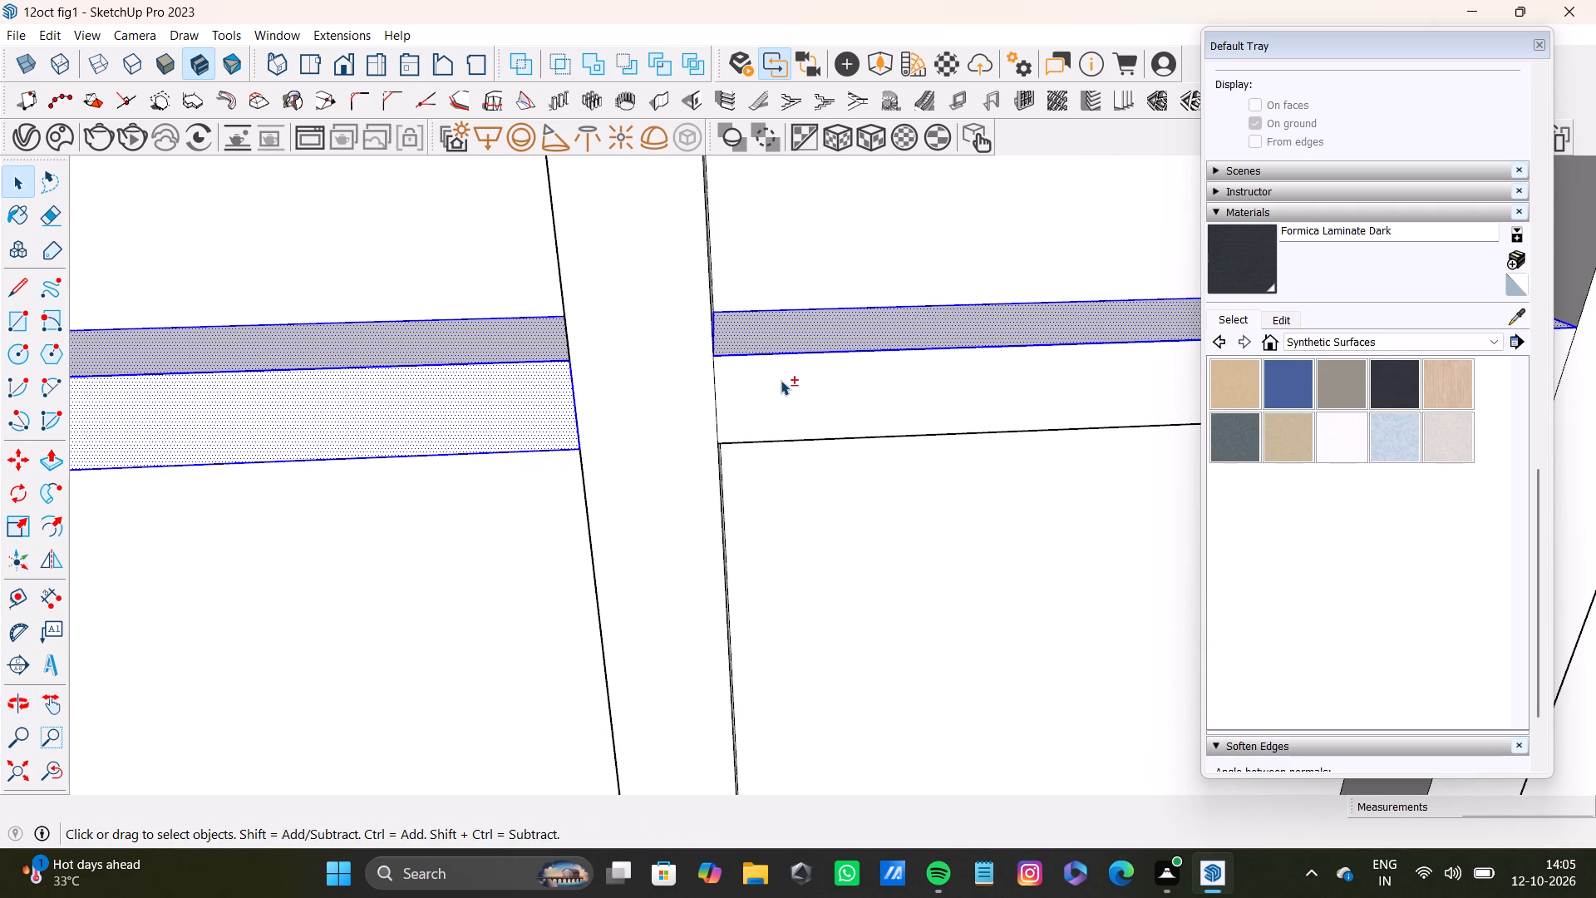
pyautogui.keyDown('shift'); pyautogui.scroll(-9, 781, 380); pyautogui.keyUp('shift')
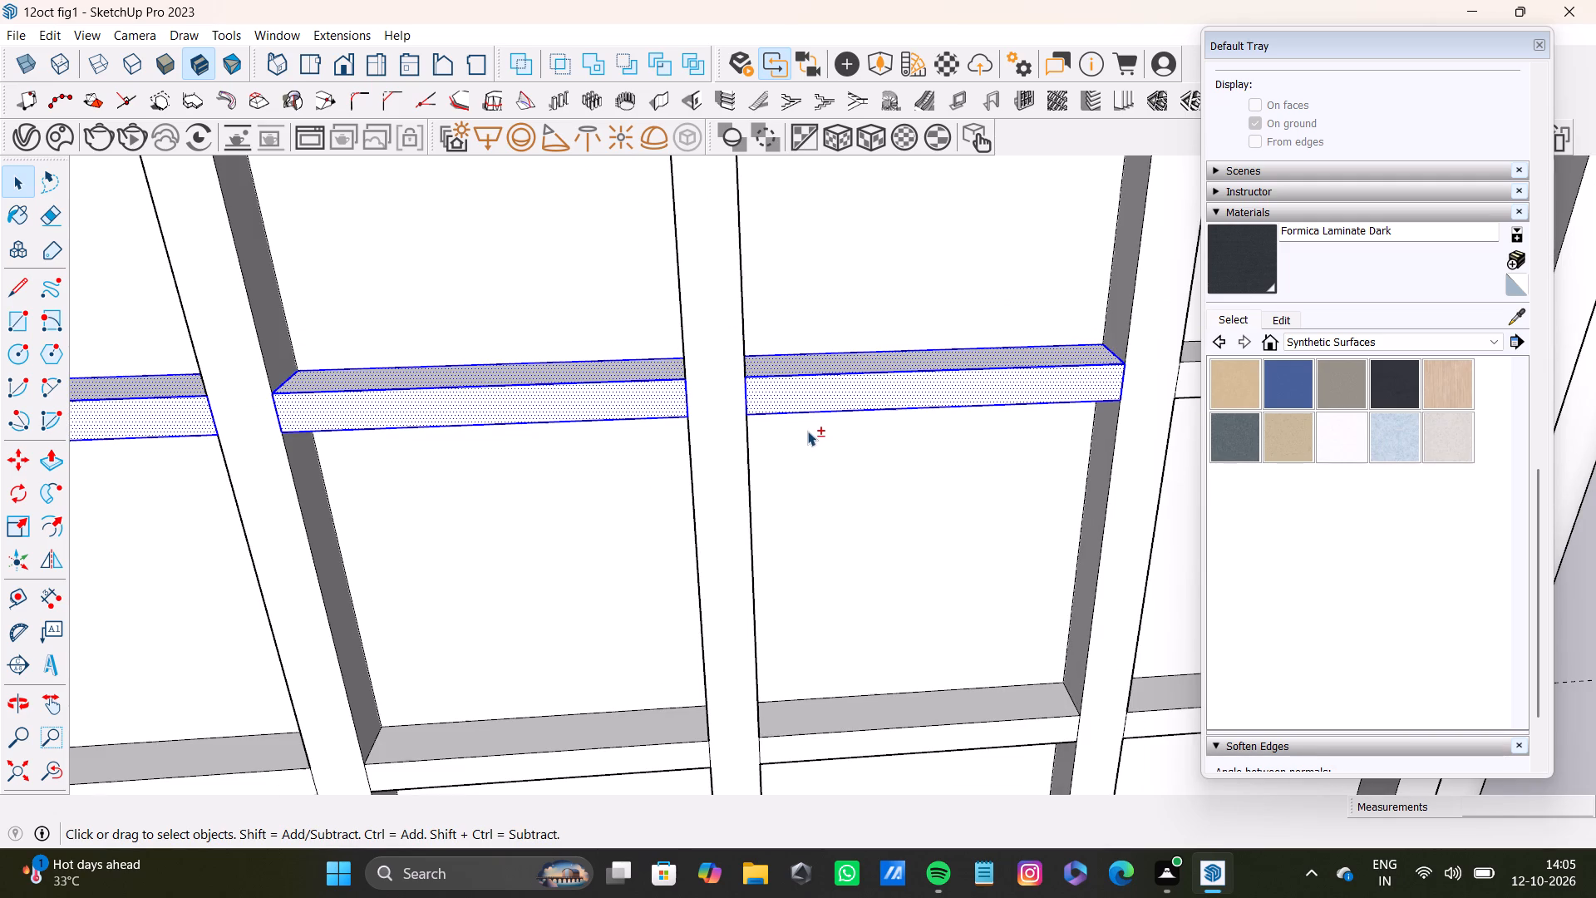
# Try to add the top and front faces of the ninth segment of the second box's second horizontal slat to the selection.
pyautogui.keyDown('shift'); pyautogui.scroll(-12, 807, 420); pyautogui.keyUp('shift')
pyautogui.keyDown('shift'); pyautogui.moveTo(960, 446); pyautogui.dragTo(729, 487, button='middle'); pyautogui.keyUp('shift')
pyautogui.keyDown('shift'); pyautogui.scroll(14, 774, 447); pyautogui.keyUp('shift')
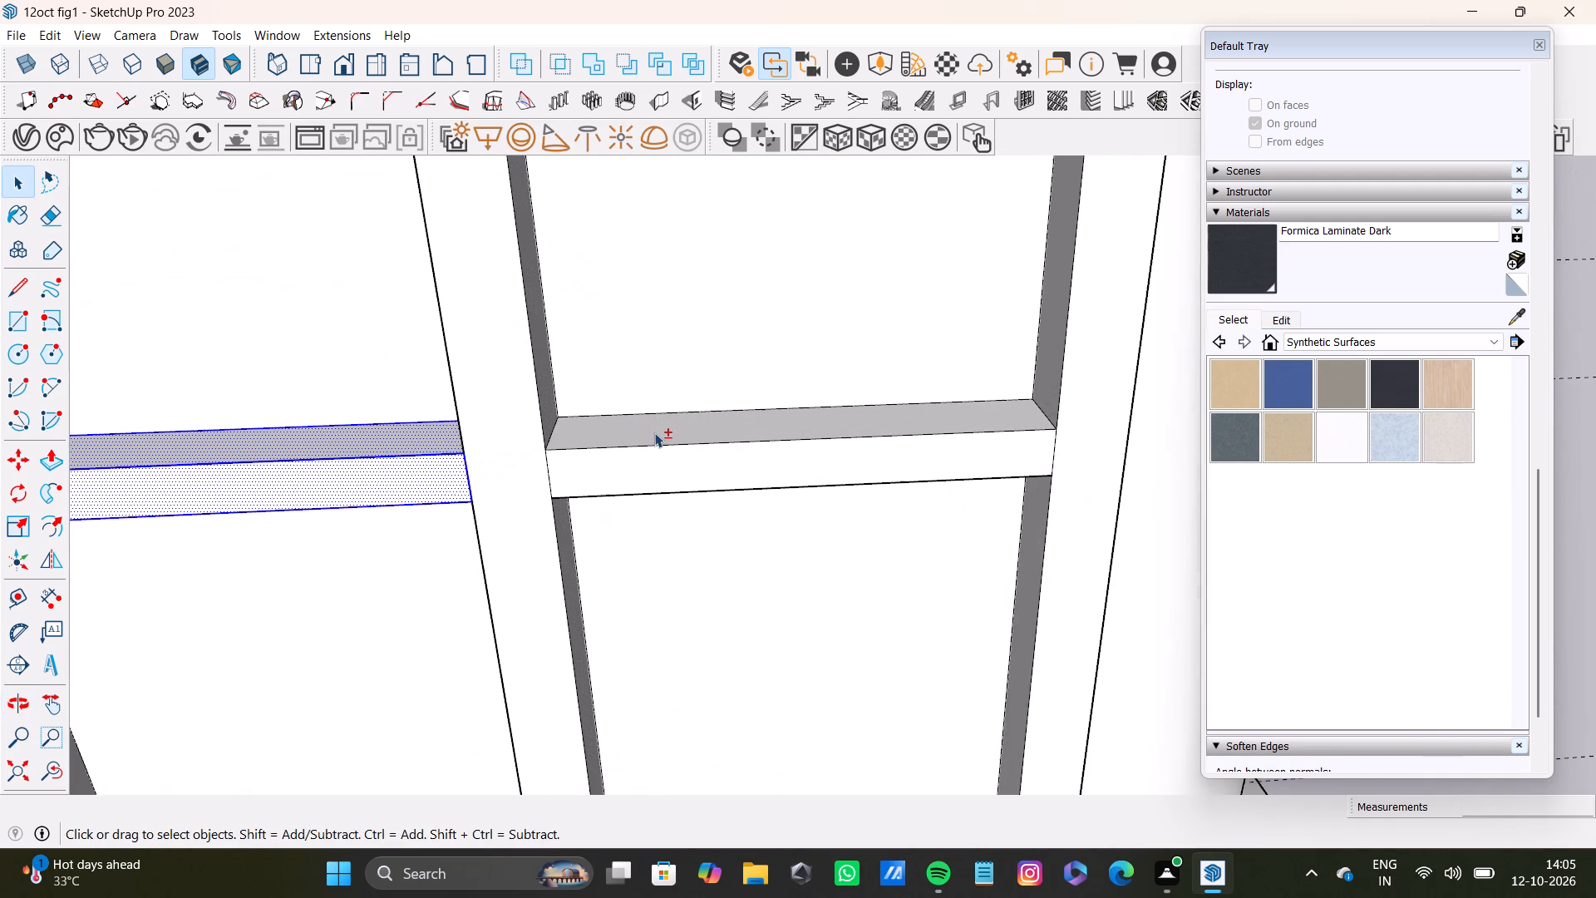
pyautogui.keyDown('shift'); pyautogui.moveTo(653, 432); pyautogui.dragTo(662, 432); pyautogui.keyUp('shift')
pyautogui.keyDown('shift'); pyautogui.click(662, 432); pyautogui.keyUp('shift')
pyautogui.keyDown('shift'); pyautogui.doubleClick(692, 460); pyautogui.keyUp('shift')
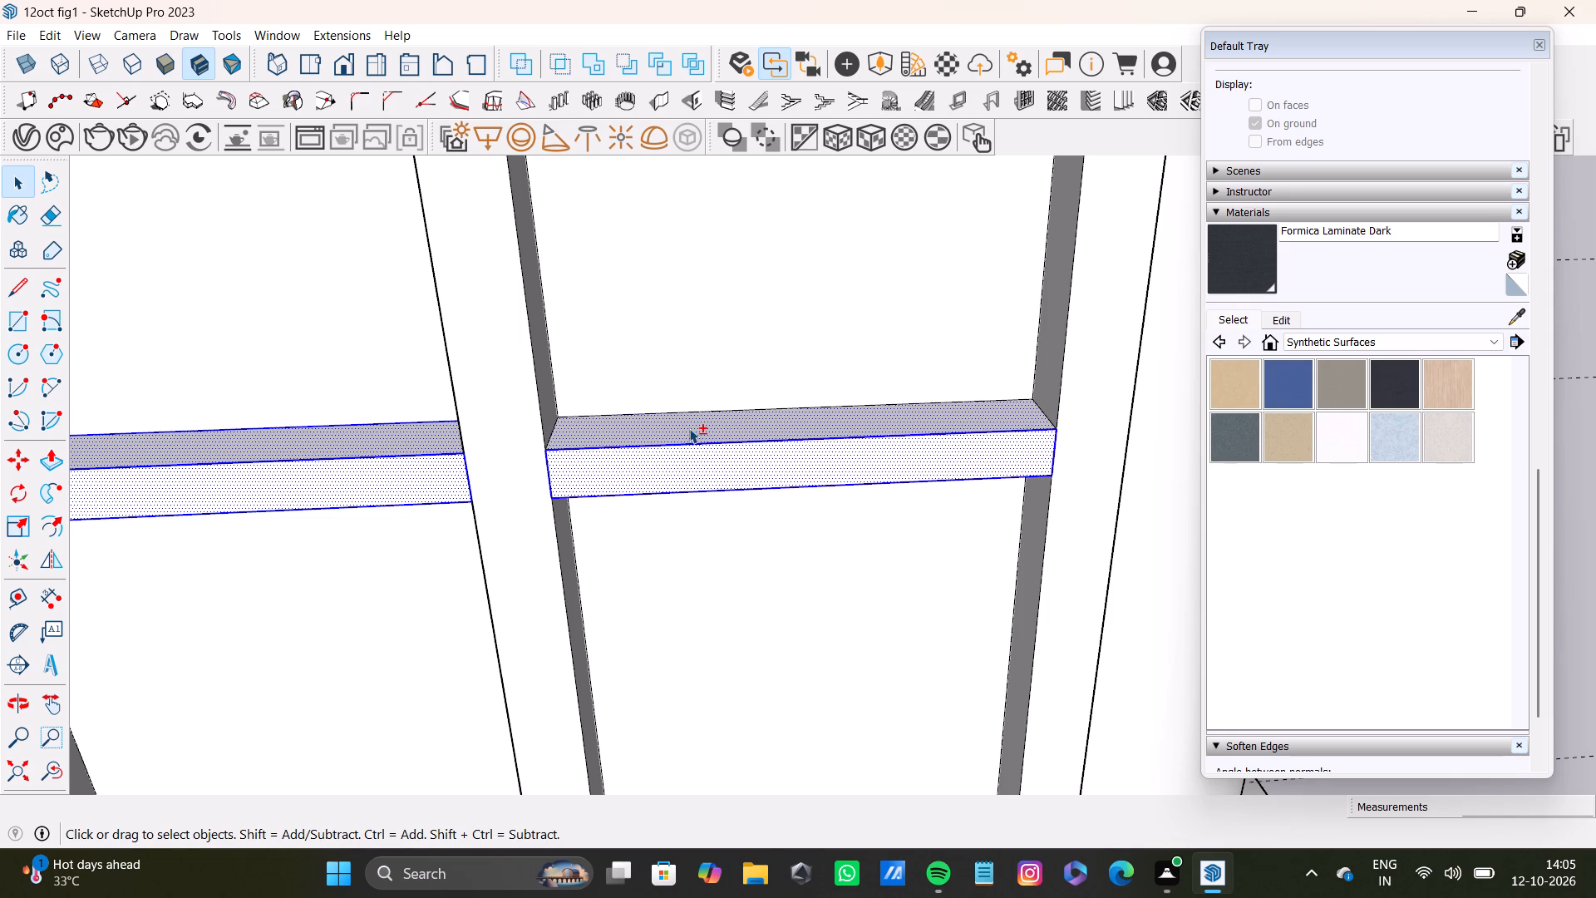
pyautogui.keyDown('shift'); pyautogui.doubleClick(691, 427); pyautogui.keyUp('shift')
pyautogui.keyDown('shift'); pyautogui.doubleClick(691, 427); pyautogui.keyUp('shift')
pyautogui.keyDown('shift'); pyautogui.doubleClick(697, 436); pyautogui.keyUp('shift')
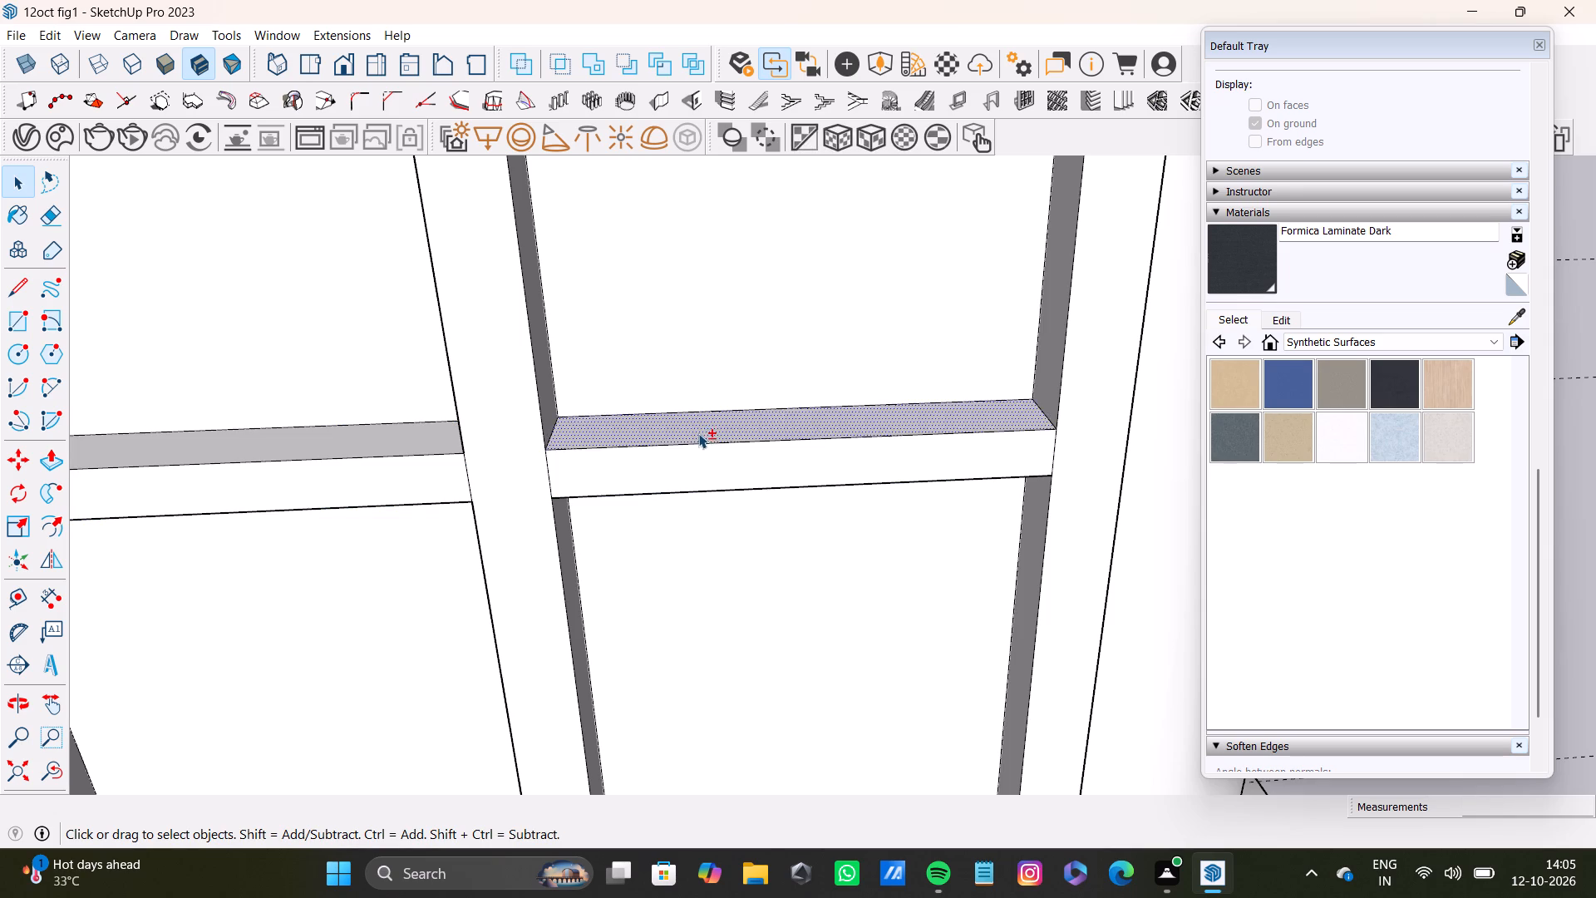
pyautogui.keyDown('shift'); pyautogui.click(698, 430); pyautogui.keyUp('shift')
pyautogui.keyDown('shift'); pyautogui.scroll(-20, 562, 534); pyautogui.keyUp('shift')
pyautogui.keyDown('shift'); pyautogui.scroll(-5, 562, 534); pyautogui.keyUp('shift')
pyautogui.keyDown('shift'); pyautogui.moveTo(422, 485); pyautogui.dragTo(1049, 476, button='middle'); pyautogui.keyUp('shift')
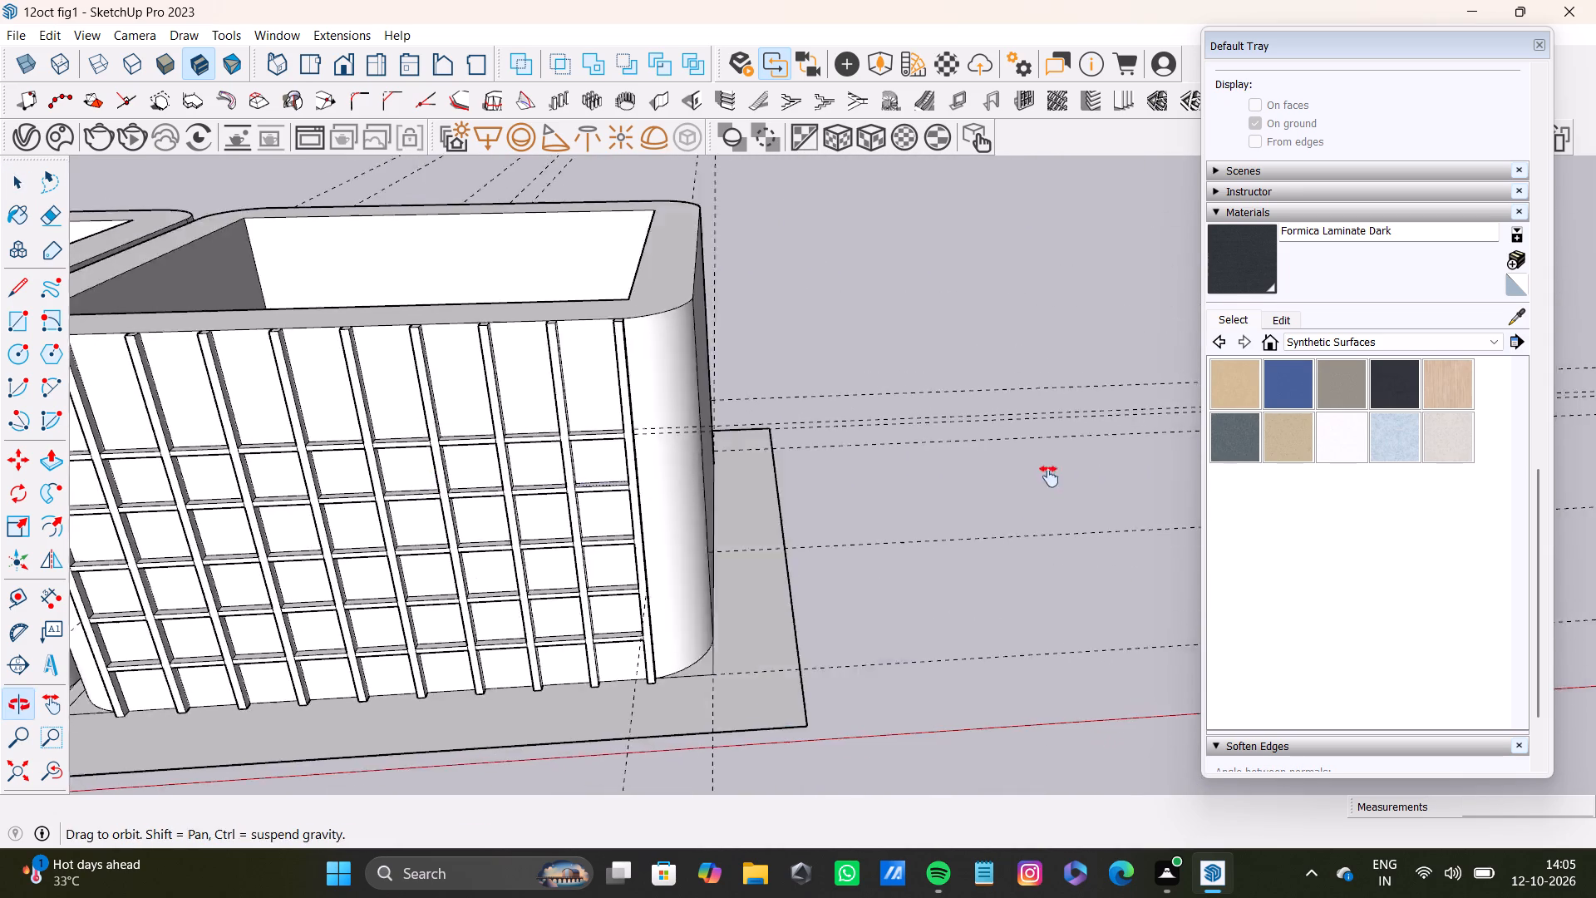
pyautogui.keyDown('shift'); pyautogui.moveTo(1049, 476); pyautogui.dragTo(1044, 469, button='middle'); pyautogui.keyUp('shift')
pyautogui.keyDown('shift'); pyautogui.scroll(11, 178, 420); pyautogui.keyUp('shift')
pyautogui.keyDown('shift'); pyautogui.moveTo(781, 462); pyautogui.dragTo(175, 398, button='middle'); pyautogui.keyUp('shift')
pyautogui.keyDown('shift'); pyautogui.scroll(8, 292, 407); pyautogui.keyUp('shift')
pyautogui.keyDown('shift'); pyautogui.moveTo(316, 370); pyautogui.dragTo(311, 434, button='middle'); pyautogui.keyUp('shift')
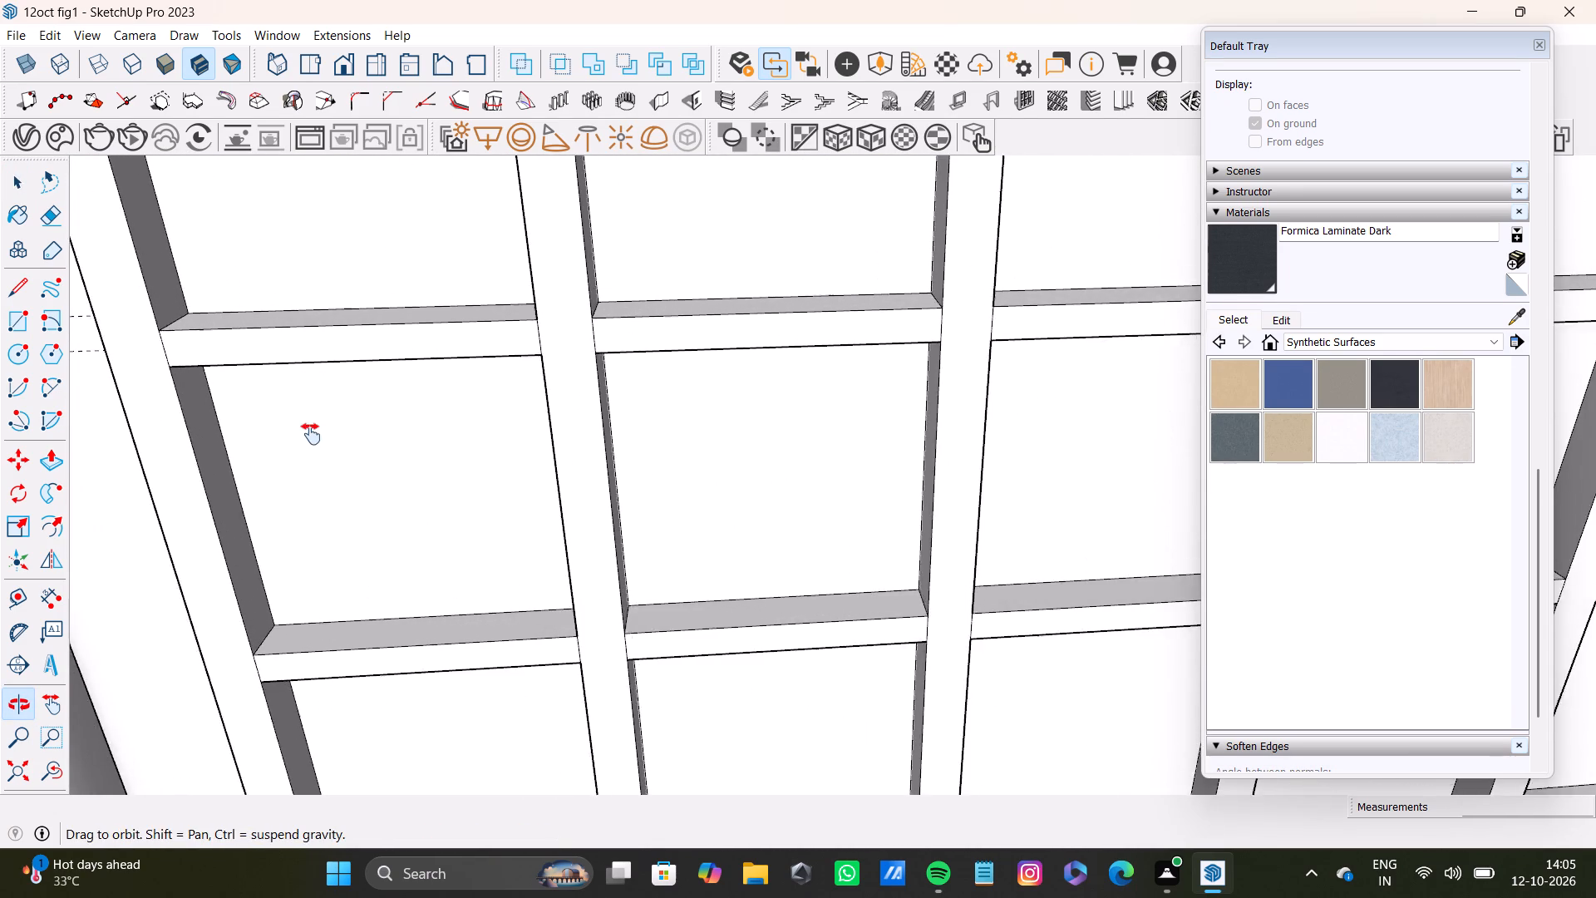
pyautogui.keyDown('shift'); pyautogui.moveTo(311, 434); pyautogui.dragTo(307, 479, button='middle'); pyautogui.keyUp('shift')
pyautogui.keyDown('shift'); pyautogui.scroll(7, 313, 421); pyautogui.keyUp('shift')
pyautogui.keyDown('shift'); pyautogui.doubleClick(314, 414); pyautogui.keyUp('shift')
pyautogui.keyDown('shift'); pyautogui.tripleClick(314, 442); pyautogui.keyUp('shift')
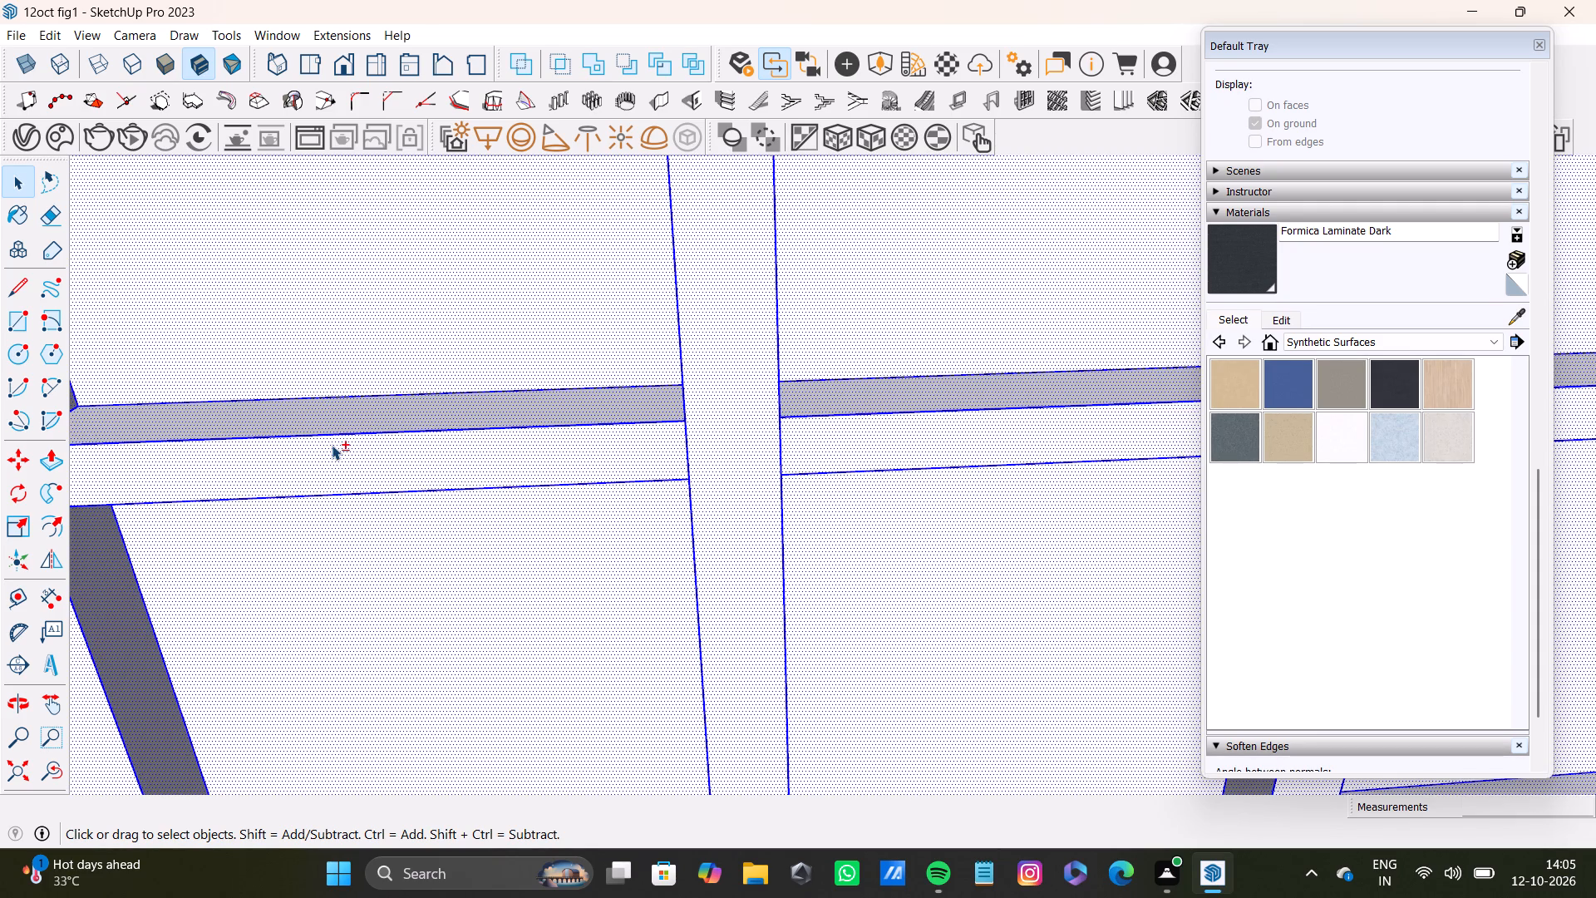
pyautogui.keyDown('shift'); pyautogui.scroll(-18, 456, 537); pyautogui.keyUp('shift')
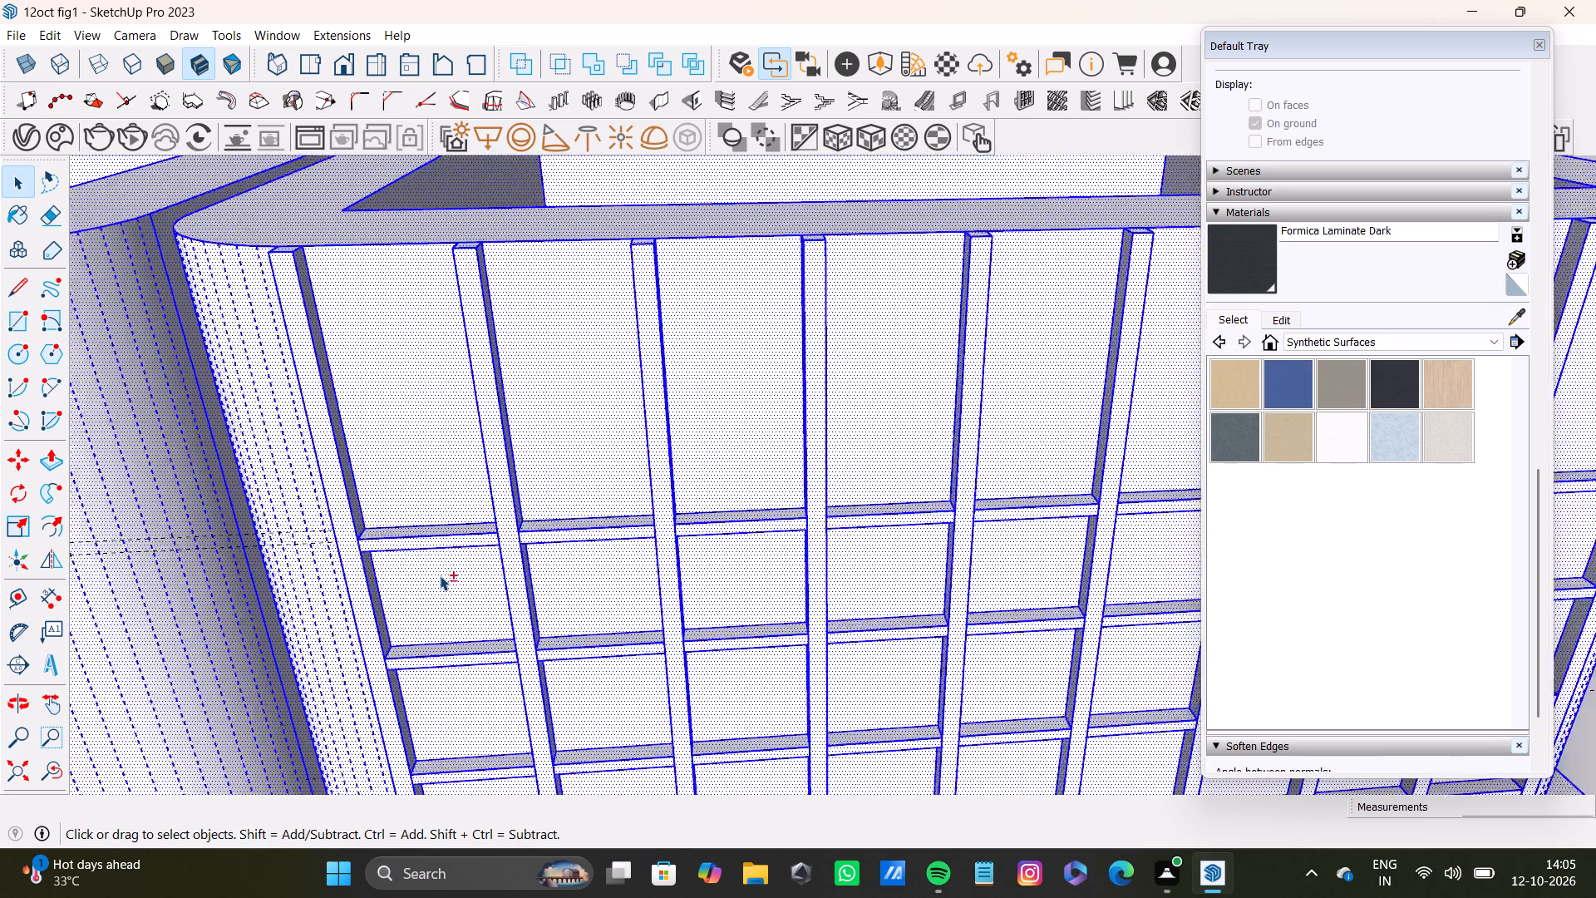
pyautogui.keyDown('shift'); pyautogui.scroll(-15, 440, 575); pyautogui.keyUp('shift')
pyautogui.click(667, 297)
# Select the top and front faces of the first two segments of the second box's uppermost horizontal slat.
pyautogui.scroll(3, 447, 502)
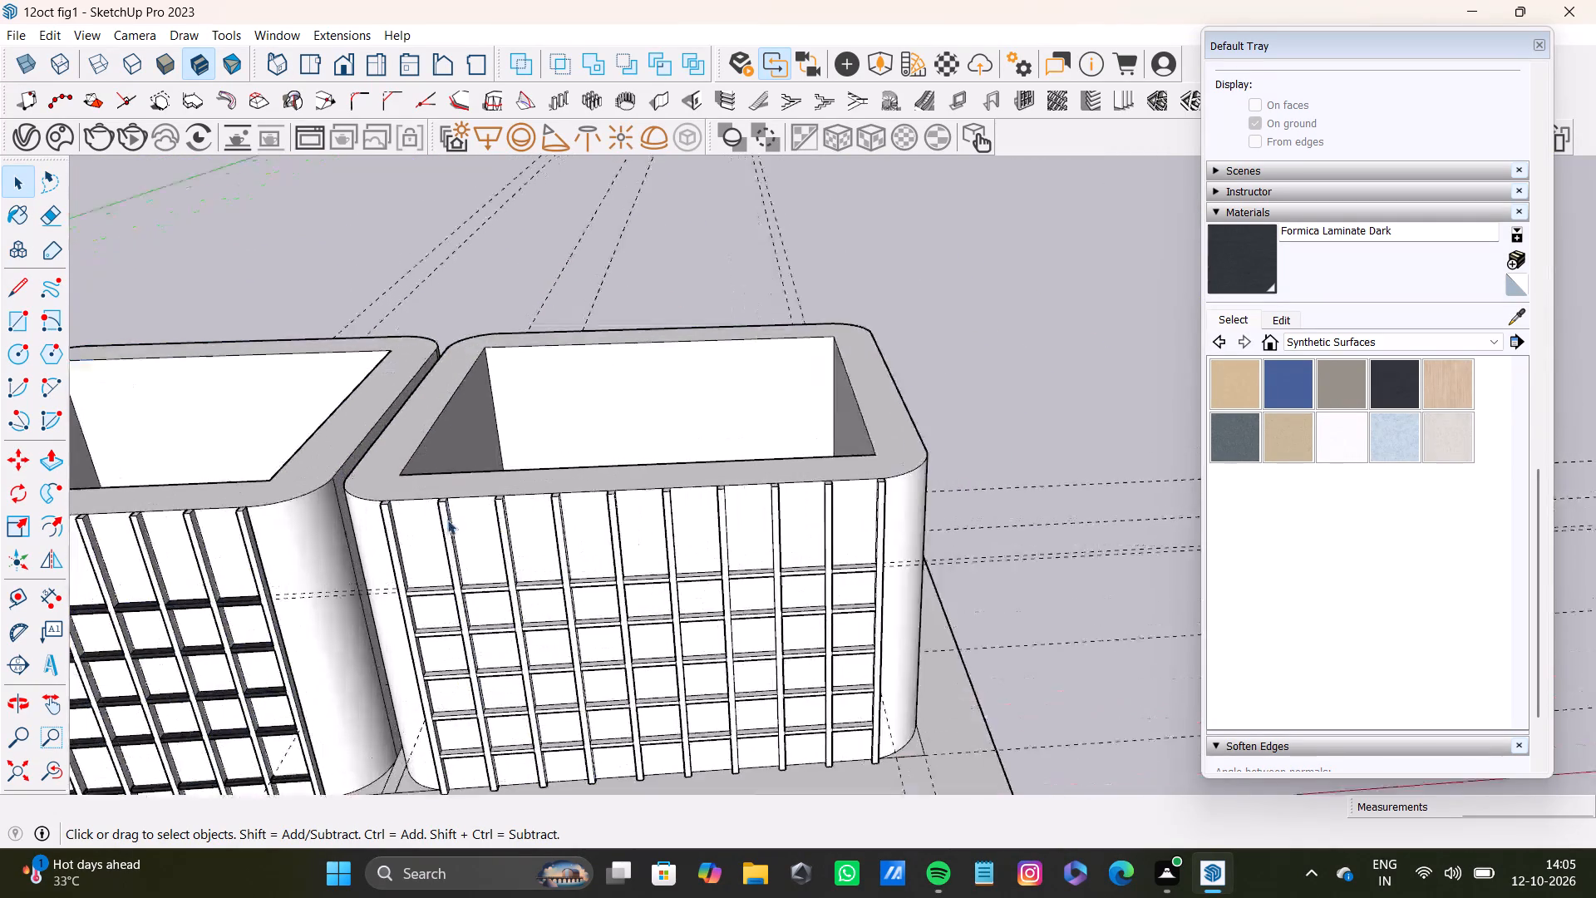
pyautogui.scroll(9, 447, 520)
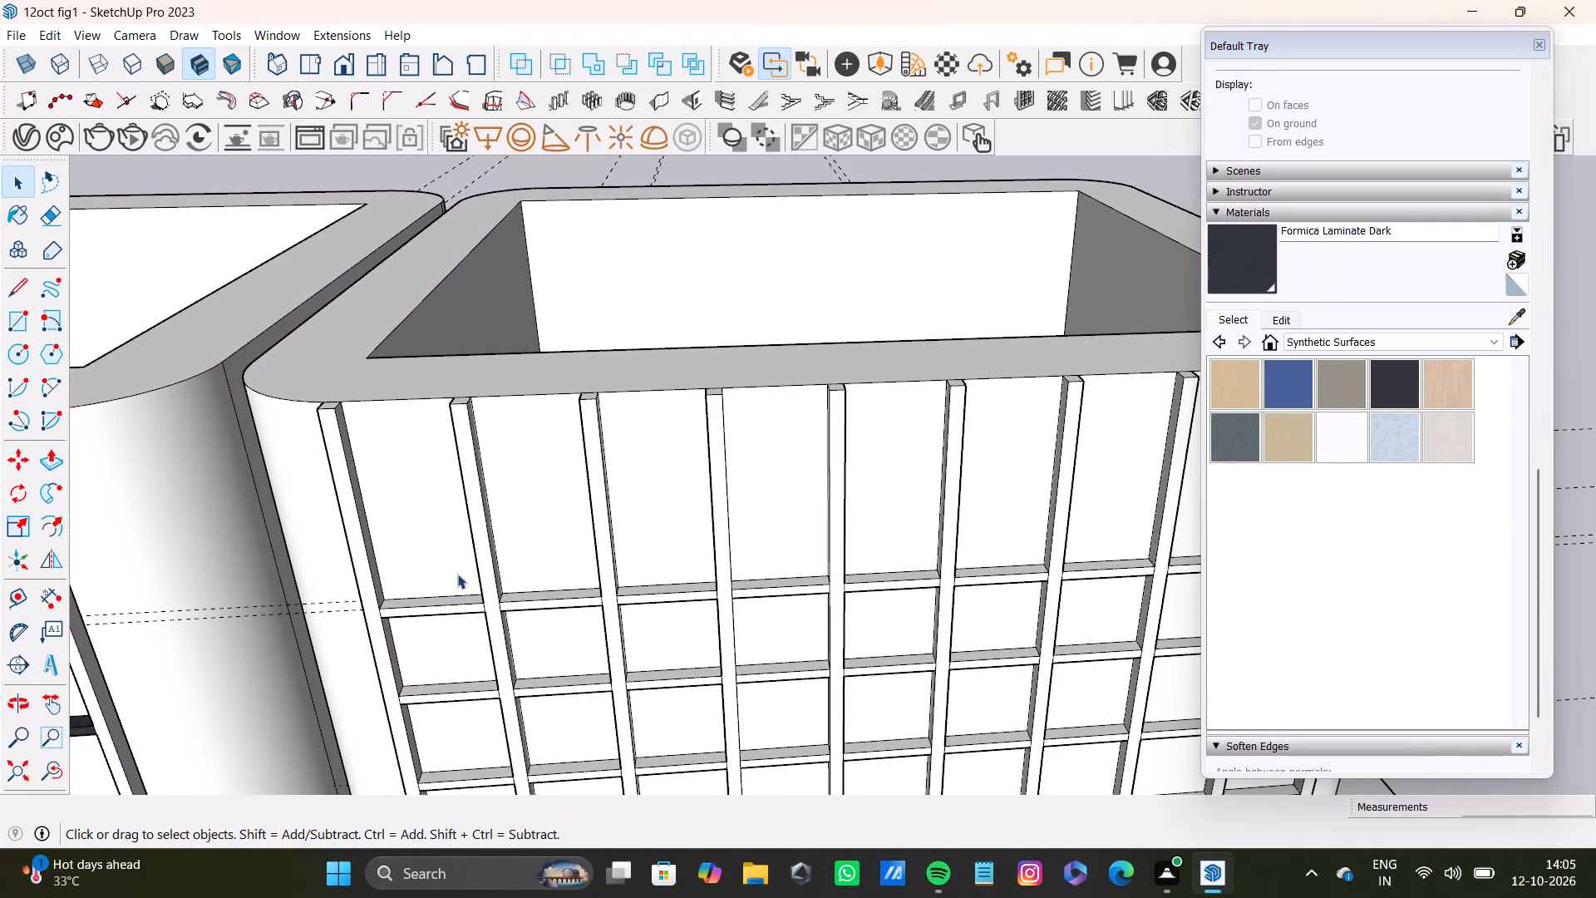
pyautogui.scroll(16, 457, 574)
pyautogui.keyDown('shift'); pyautogui.doubleClick(463, 644); pyautogui.keyUp('shift')
pyautogui.keyDown('shift'); pyautogui.doubleClick(465, 680); pyautogui.keyUp('shift')
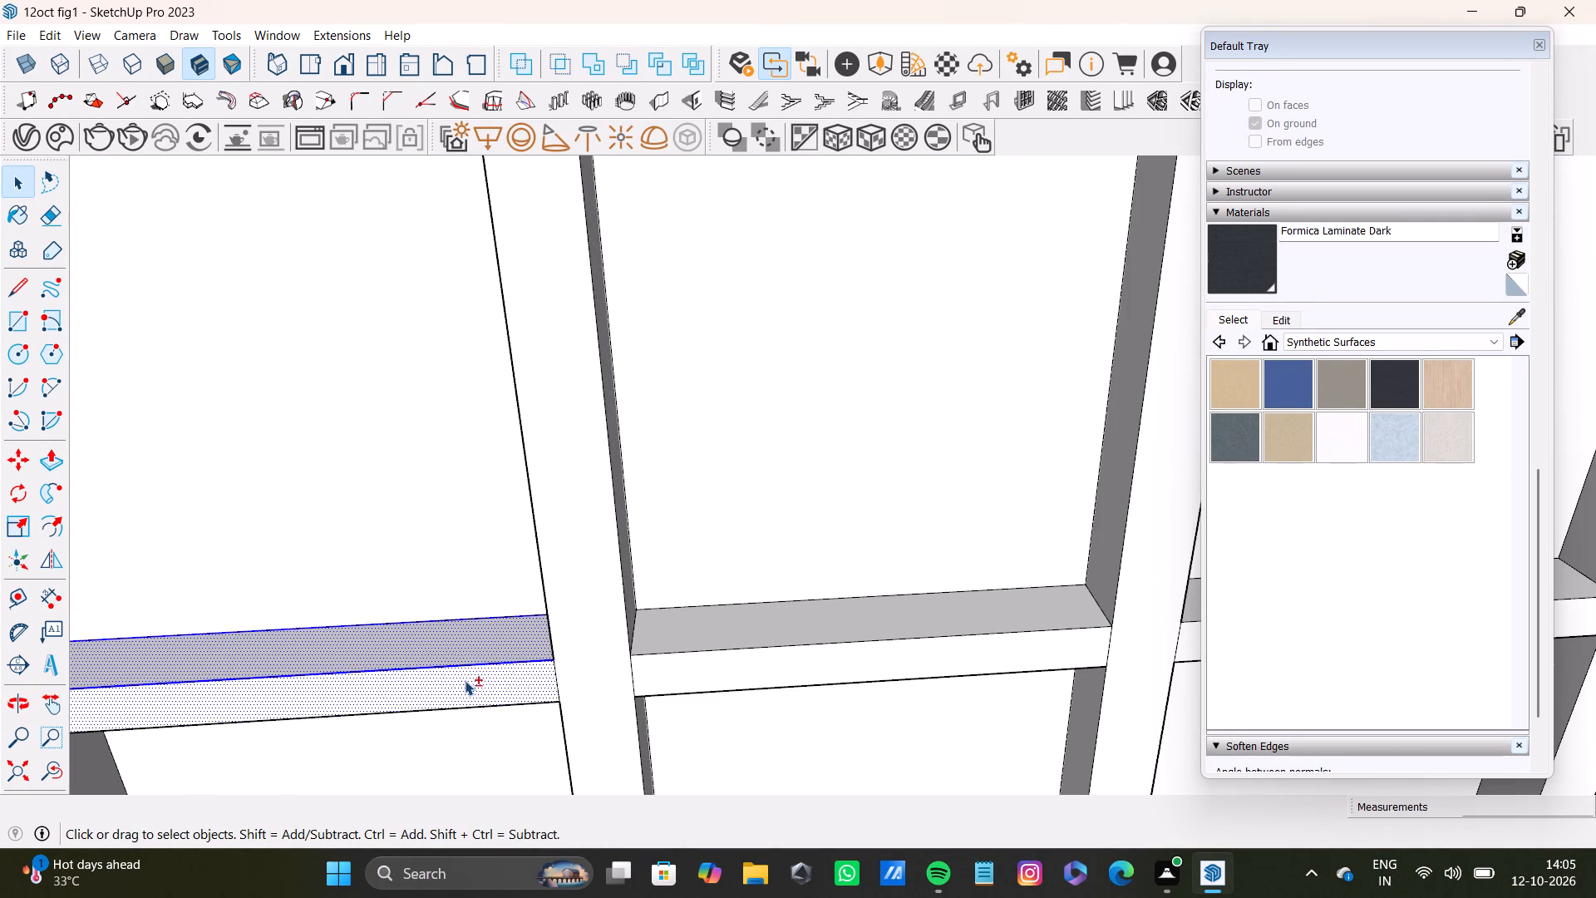
pyautogui.keyDown('shift'); pyautogui.doubleClick(674, 638); pyautogui.keyUp('shift')
pyautogui.keyDown('shift'); pyautogui.doubleClick(674, 670); pyautogui.keyUp('shift')
# Add the top and front faces of the third and fourth segments of the second box's uppermost horizontal slat to the selection.
pyautogui.keyDown('shift'); pyautogui.scroll(-5, 784, 654); pyautogui.keyUp('shift')
pyautogui.keyDown('shift'); pyautogui.moveTo(800, 647); pyautogui.dragTo(293, 599, button='middle'); pyautogui.keyUp('shift')
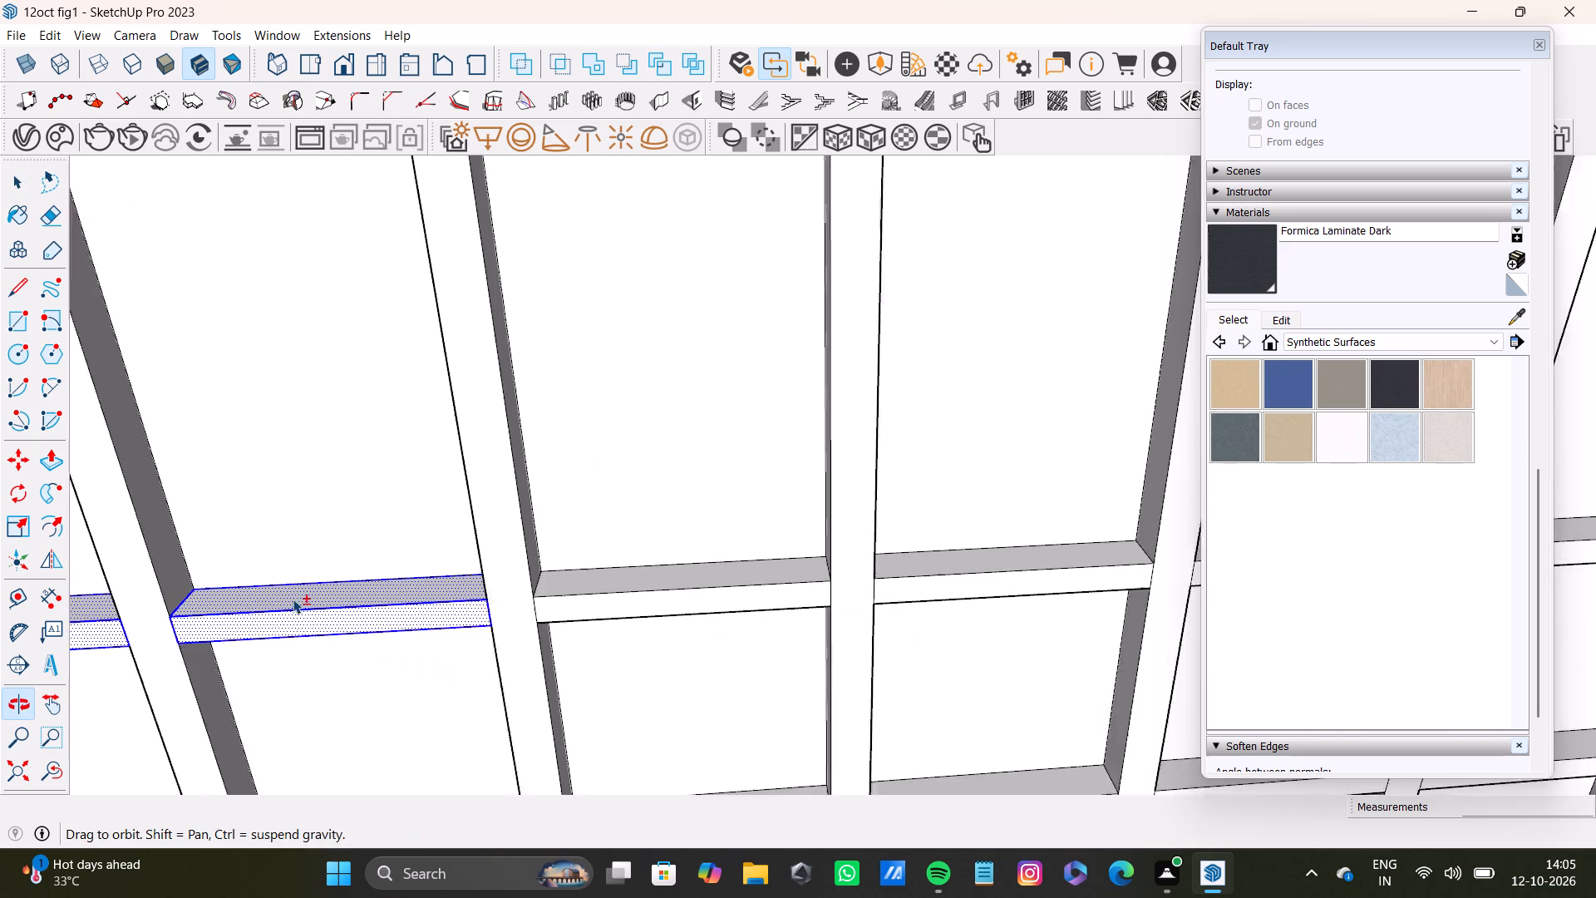
pyautogui.keyDown('shift'); pyautogui.moveTo(293, 599); pyautogui.dragTo(267, 608, button='middle'); pyautogui.keyUp('shift')
pyautogui.keyDown('shift'); pyautogui.scroll(3, 456, 575); pyautogui.keyUp('shift')
pyautogui.keyDown('shift'); pyautogui.doubleClick(608, 587); pyautogui.keyUp('shift')
pyautogui.keyDown('shift'); pyautogui.doubleClick(615, 611); pyautogui.keyUp('shift')
pyautogui.keyDown('shift'); pyautogui.moveTo(759, 614); pyautogui.dragTo(263, 634, button='middle'); pyautogui.keyUp('shift')
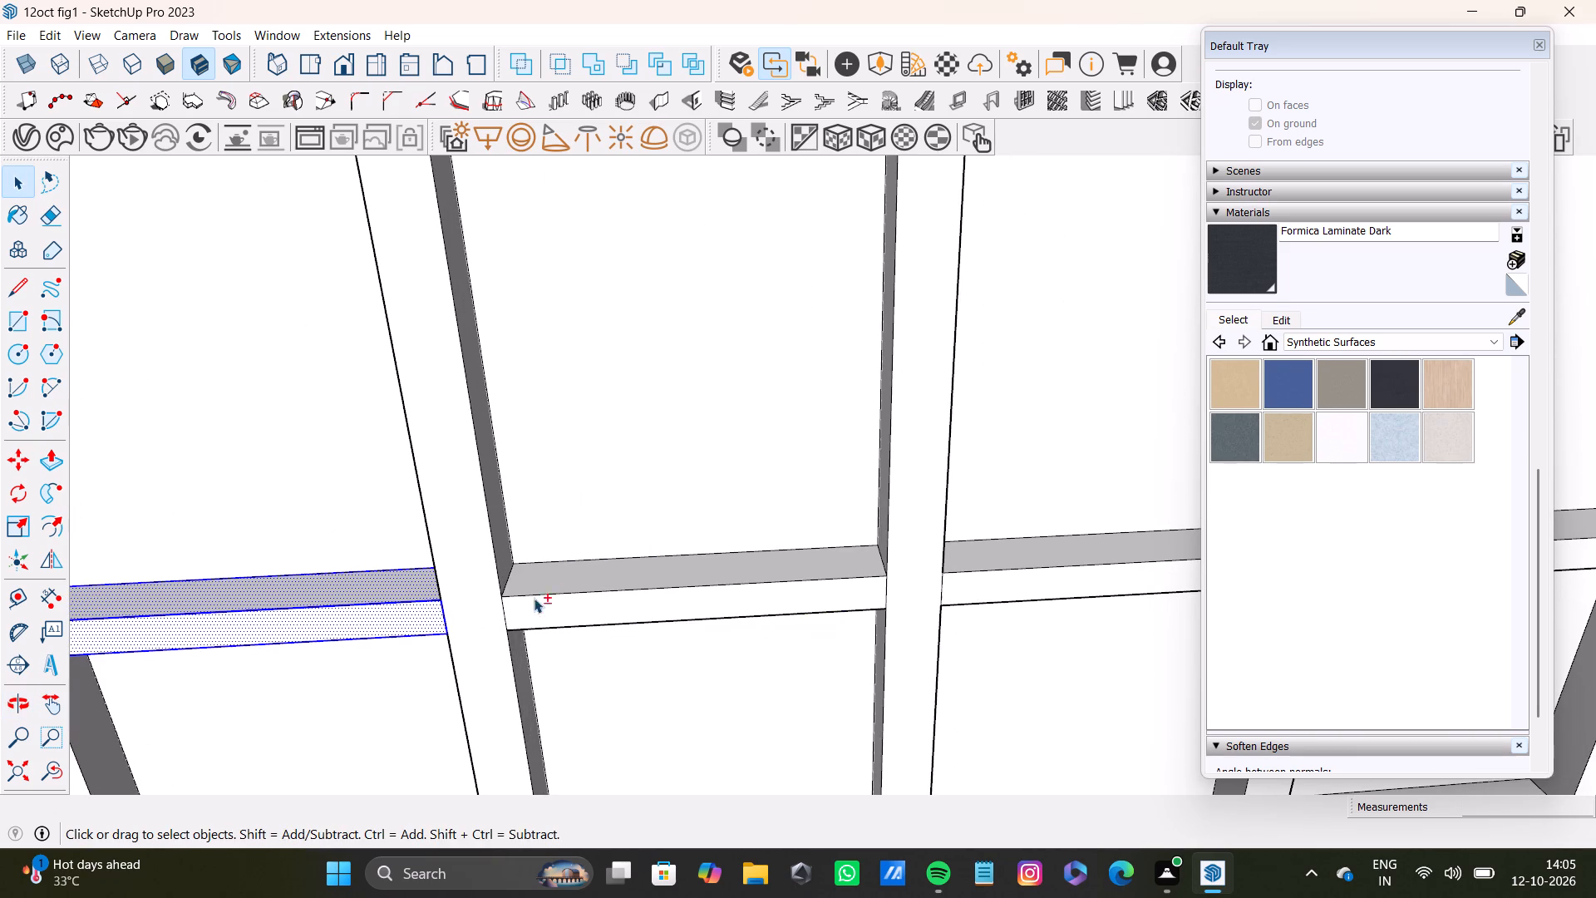
pyautogui.keyDown('shift'); pyautogui.doubleClick(544, 573); pyautogui.keyUp('shift')
pyautogui.keyDown('shift'); pyautogui.doubleClick(550, 614); pyautogui.keyUp('shift')
# Add the top and front faces of the fifth and sixth segments of the second box's uppermost horizontal slat to the selection.
pyautogui.keyDown('shift'); pyautogui.moveTo(736, 619); pyautogui.dragTo(6, 618, button='middle'); pyautogui.keyUp('shift')
pyautogui.keyDown('shift'); pyautogui.scroll(3, 357, 566); pyautogui.keyUp('shift')
pyautogui.keyDown('shift'); pyautogui.click(332, 547); pyautogui.keyUp('shift')
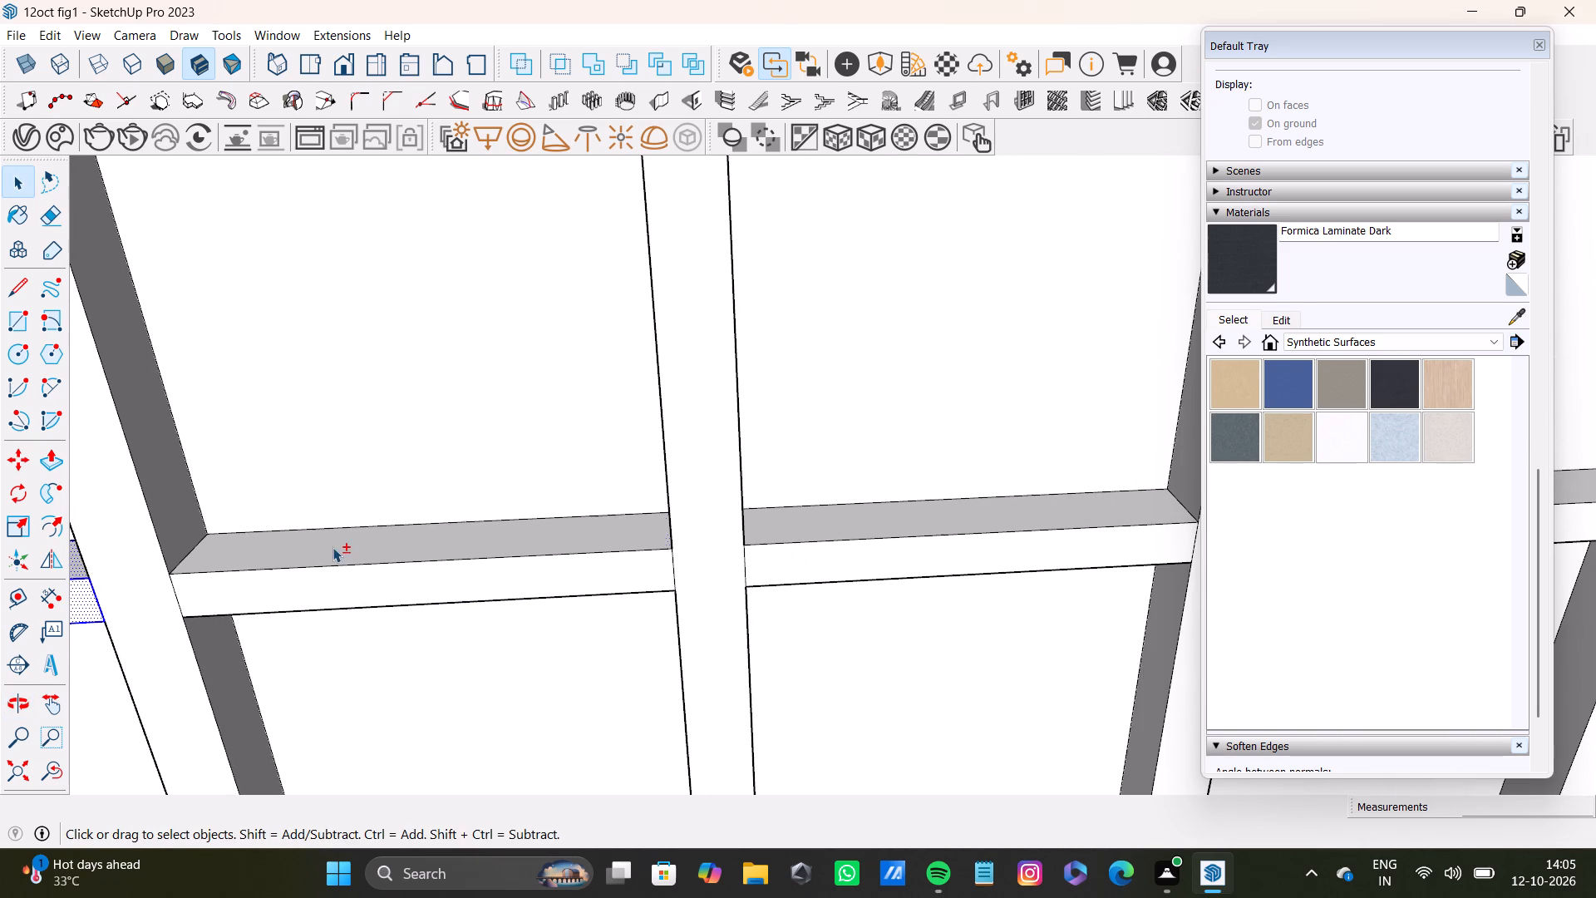
pyautogui.keyDown('shift'); pyautogui.doubleClick(333, 594); pyautogui.keyUp('shift')
pyautogui.keyDown('shift'); pyautogui.click(347, 552); pyautogui.keyUp('shift')
pyautogui.keyDown('shift'); pyautogui.doubleClick(350, 543); pyautogui.keyUp('shift')
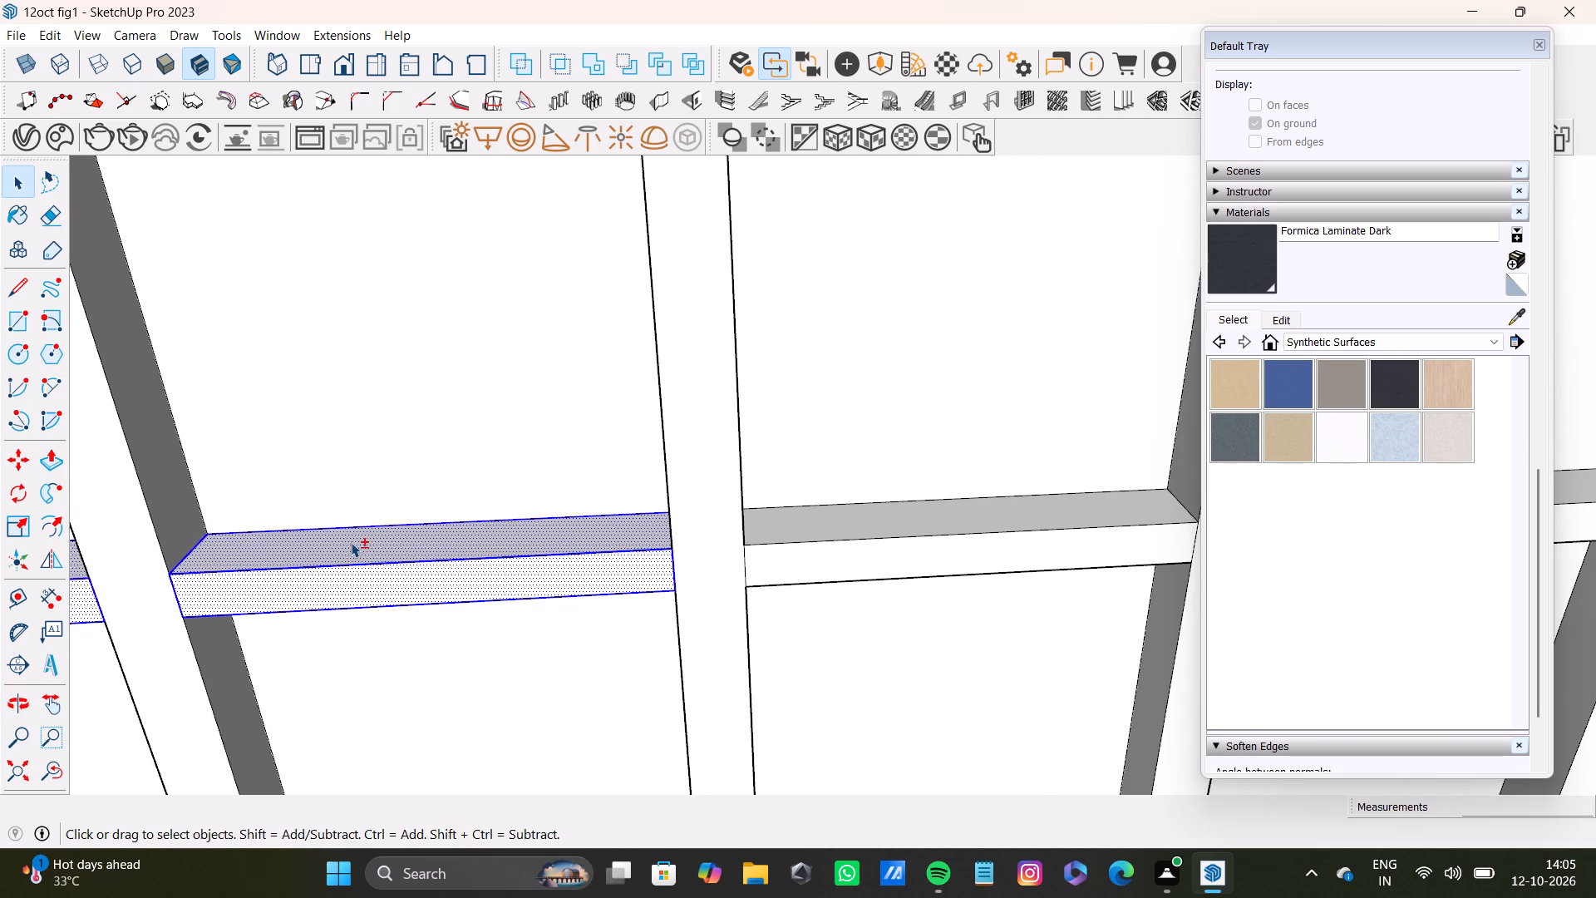
pyautogui.keyDown('shift'); pyautogui.doubleClick(812, 513); pyautogui.keyUp('shift')
pyautogui.keyDown('shift'); pyautogui.doubleClick(824, 563); pyautogui.keyUp('shift')
# Add the top and front faces of the seventh and eighth segments of the second box's uppermost horizontal slat to the selection.
pyautogui.keyDown('shift'); pyautogui.moveTo(946, 565); pyautogui.dragTo(850, 555, button='middle'); pyautogui.keyUp('shift')
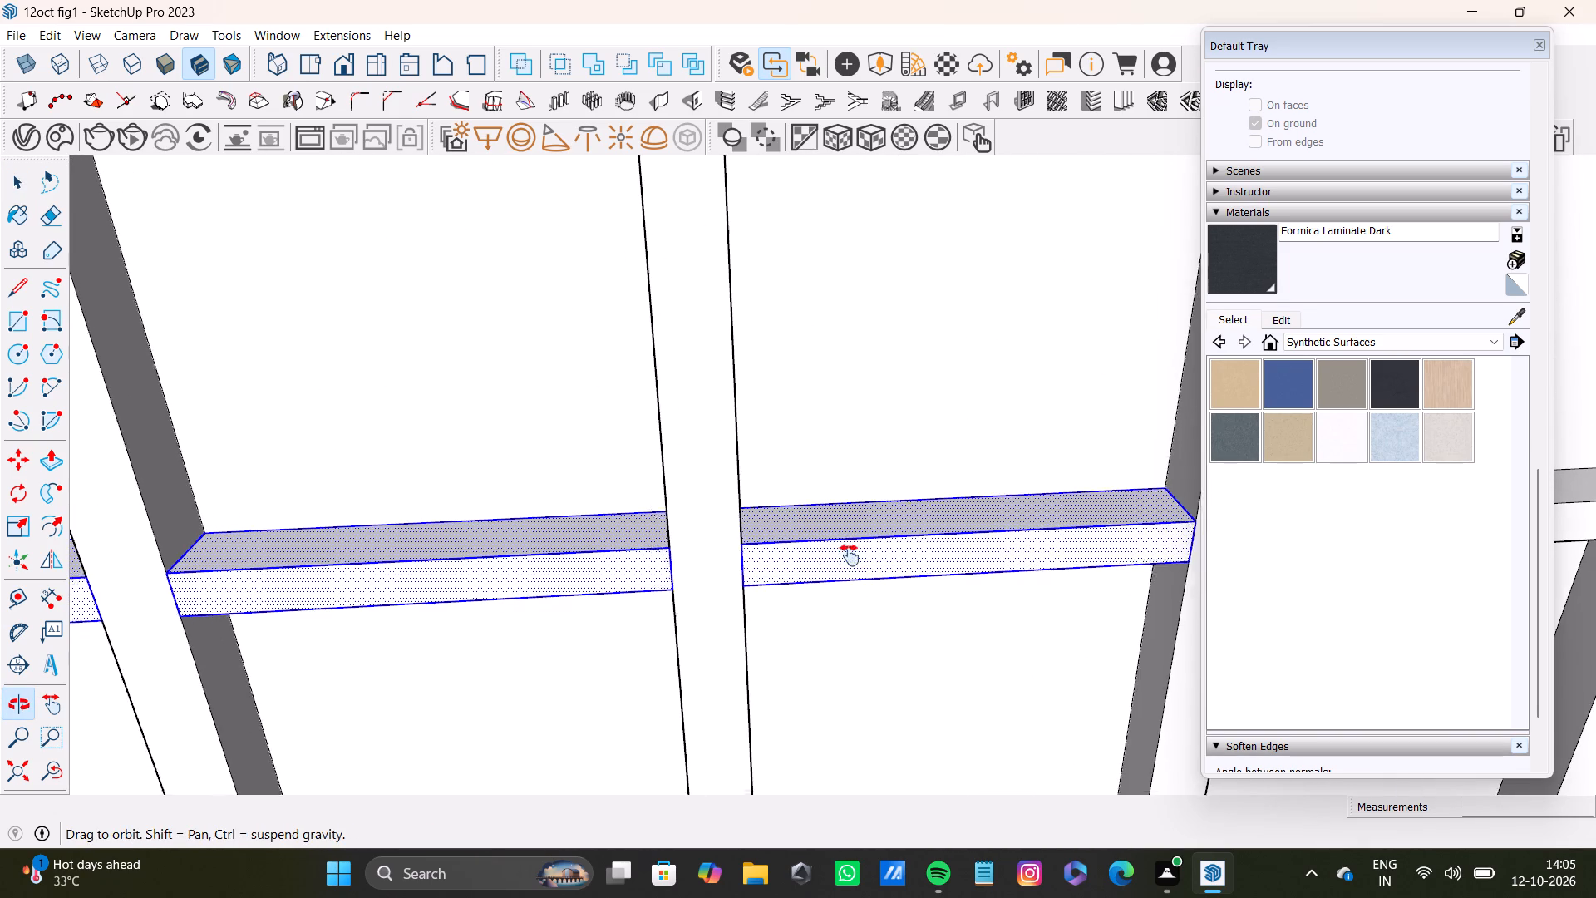
pyautogui.keyDown('shift'); pyautogui.moveTo(850, 555); pyautogui.dragTo(439, 548, button='middle'); pyautogui.keyUp('shift')
pyautogui.keyDown('shift'); pyautogui.scroll(7, 860, 513); pyautogui.keyUp('shift')
pyautogui.keyDown('shift'); pyautogui.doubleClick(850, 461); pyautogui.keyUp('shift')
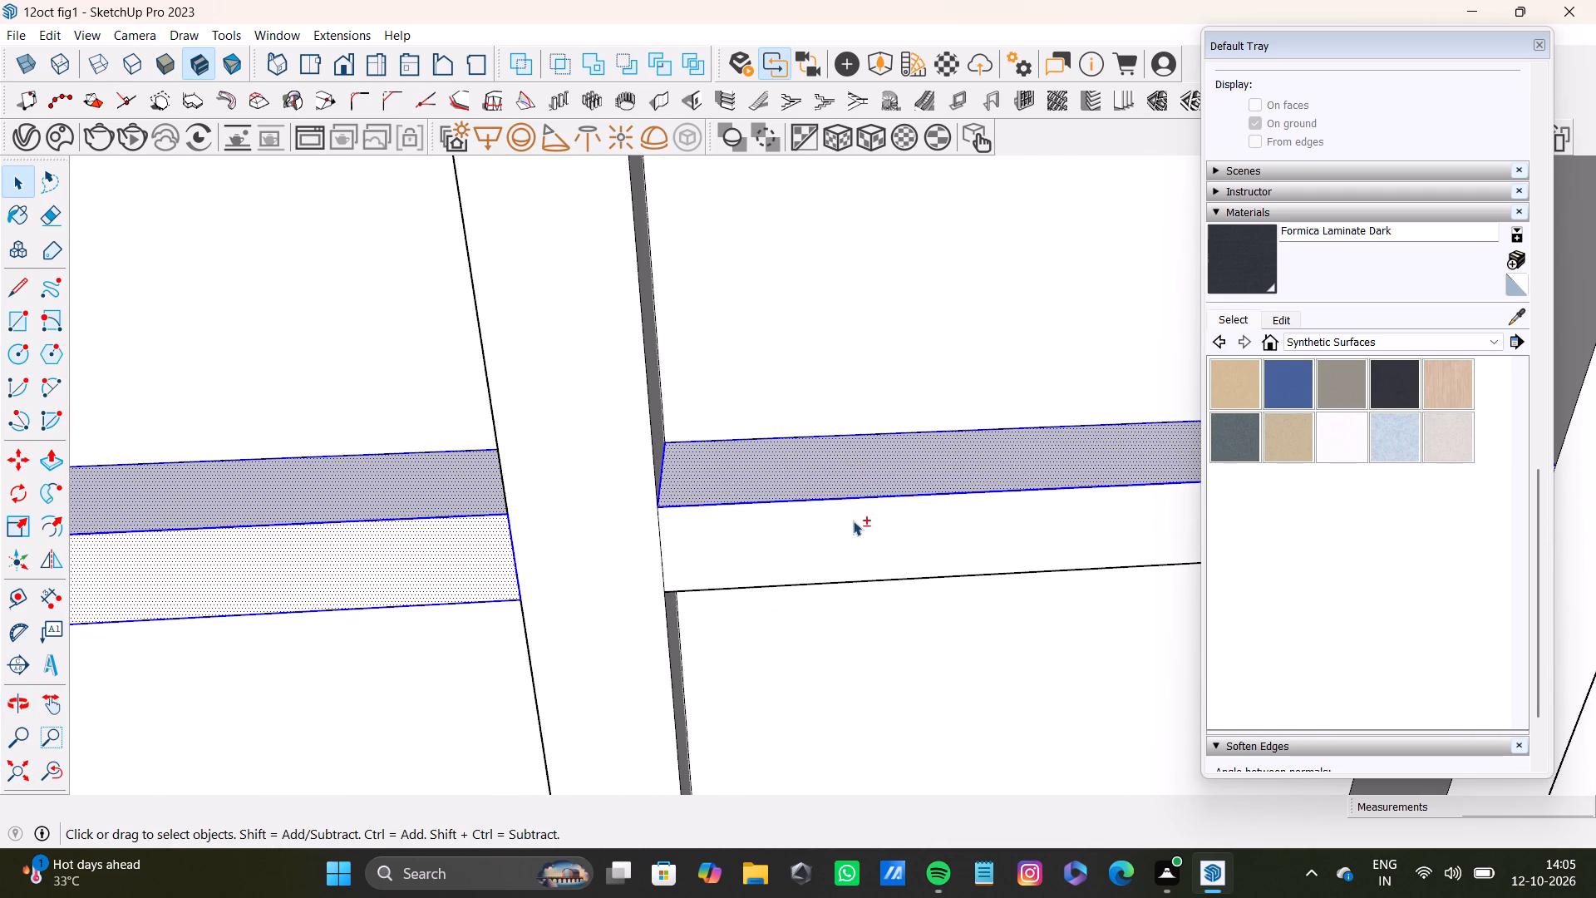
pyautogui.keyDown('shift'); pyautogui.doubleClick(853, 521); pyautogui.keyUp('shift')
pyautogui.keyDown('shift'); pyautogui.moveTo(934, 523); pyautogui.dragTo(370, 511, button='middle'); pyautogui.keyUp('shift')
pyautogui.keyDown('shift'); pyautogui.scroll(-4, 722, 491); pyautogui.keyUp('shift')
pyautogui.keyDown('shift'); pyautogui.scroll(1, 898, 481); pyautogui.keyUp('shift')
pyautogui.keyDown('shift'); pyautogui.moveTo(898, 481); pyautogui.dragTo(461, 489, button='middle'); pyautogui.keyUp('shift')
pyautogui.keyDown('shift'); pyautogui.scroll(3, 763, 456); pyautogui.keyUp('shift')
pyautogui.keyDown('shift'); pyautogui.doubleClick(763, 445); pyautogui.keyUp('shift')
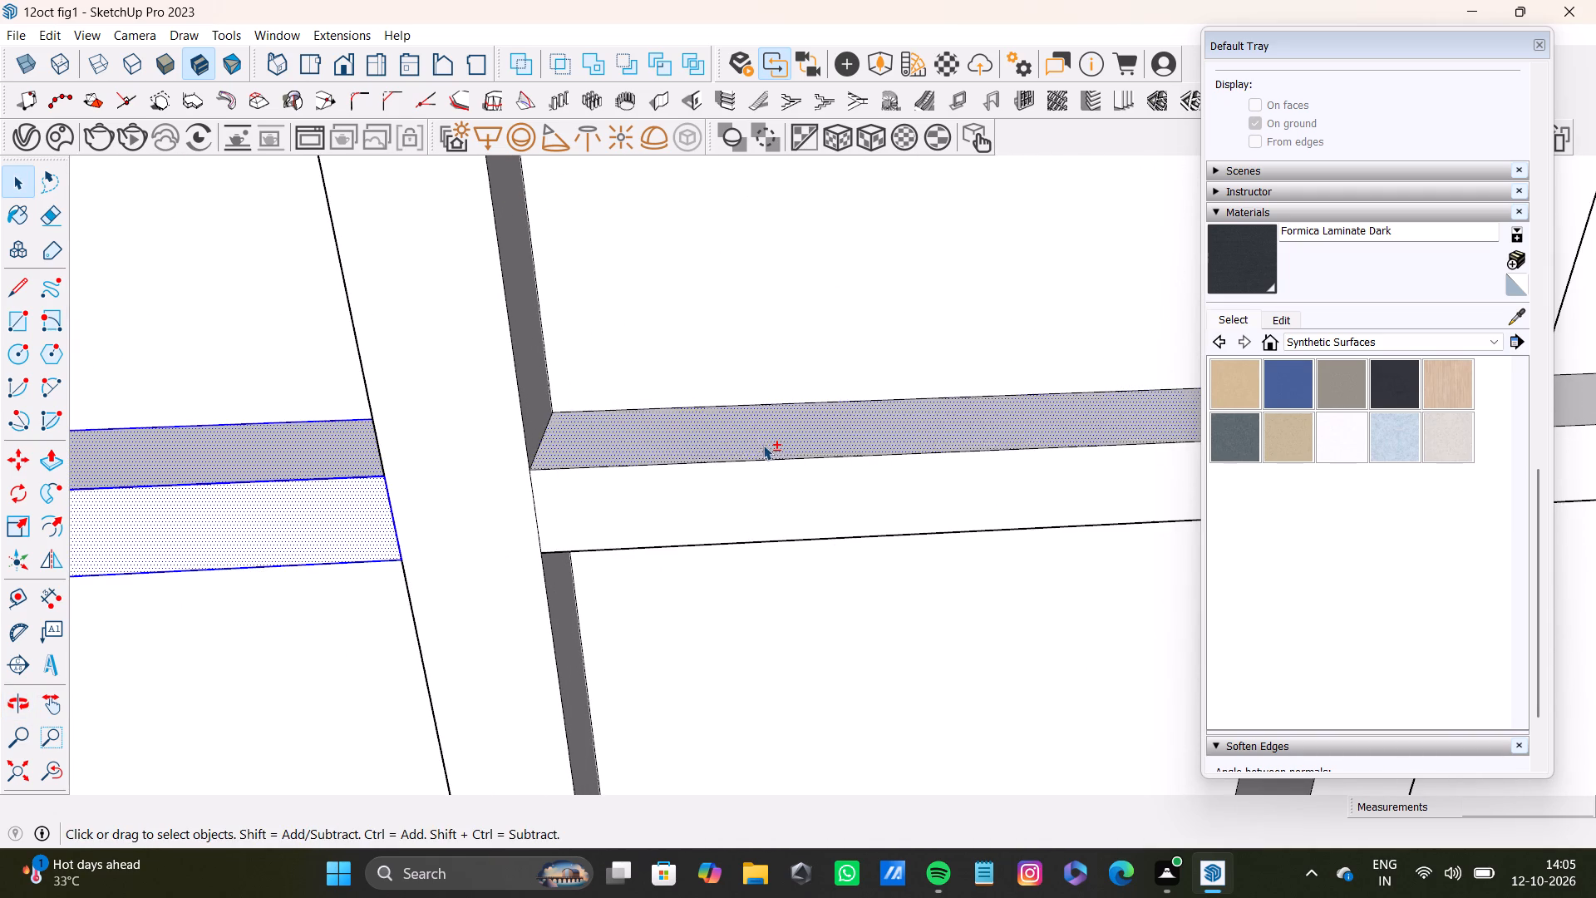
pyautogui.keyDown('shift'); pyautogui.doubleClick(791, 496); pyautogui.keyUp('shift')
# Add the top and front faces of the ninth, last segment of the second box's uppermost horizontal slat to the selection.
pyautogui.keyDown('shift'); pyautogui.scroll(-14, 781, 496); pyautogui.keyUp('shift')
pyautogui.keyDown('shift'); pyautogui.moveTo(864, 484); pyautogui.dragTo(579, 486, button='middle'); pyautogui.keyUp('shift')
pyautogui.keyDown('shift'); pyautogui.scroll(5, 702, 511); pyautogui.keyUp('shift')
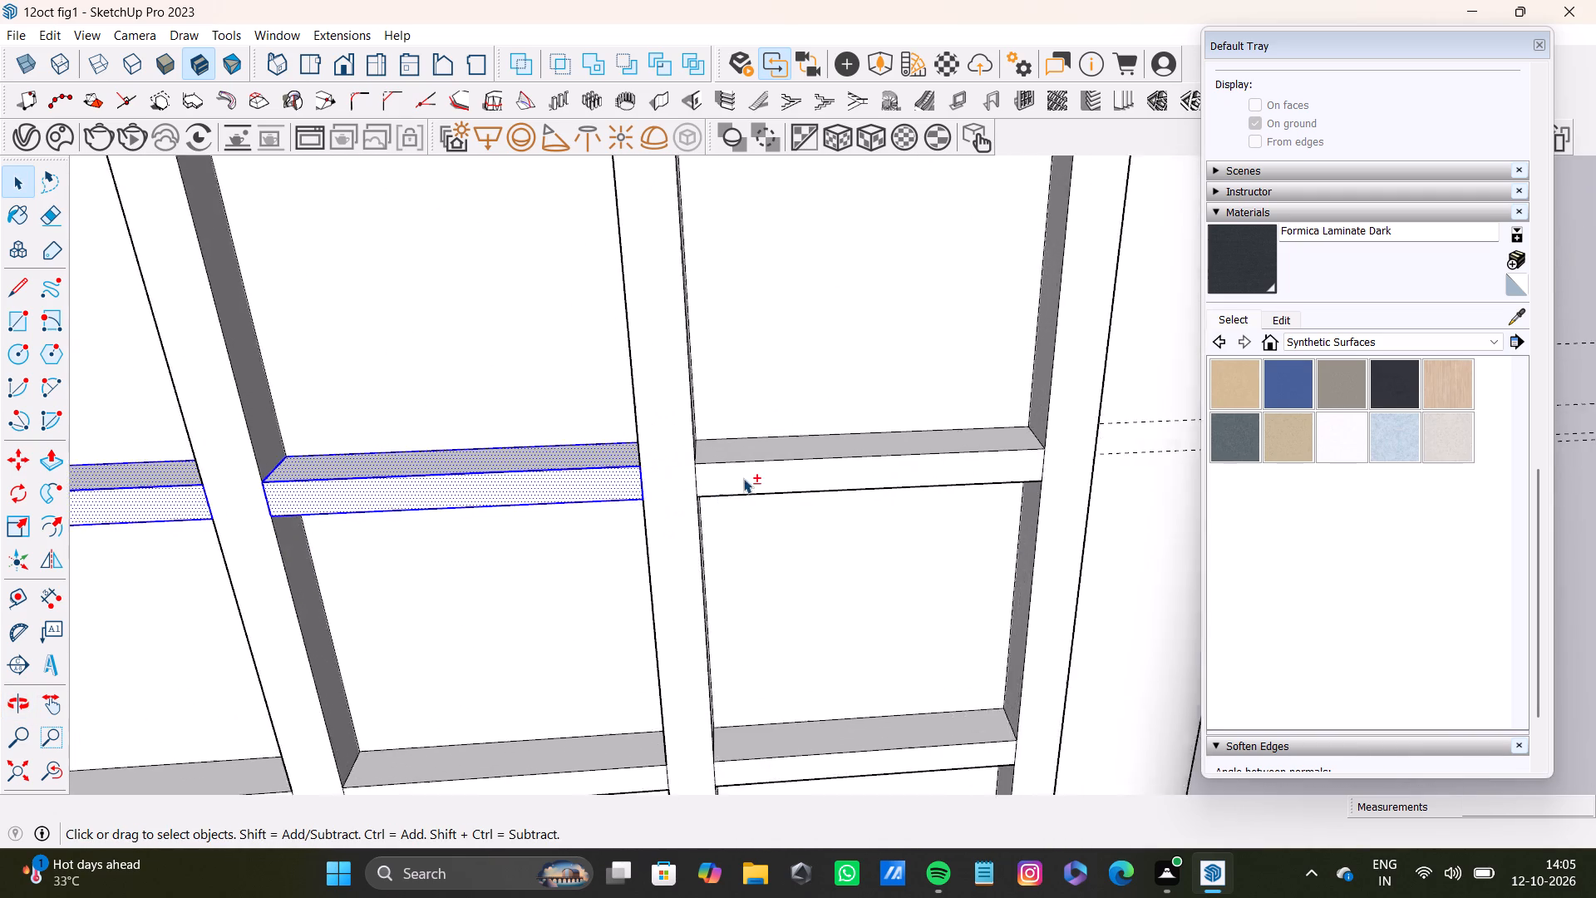
pyautogui.keyDown('shift'); pyautogui.scroll(3, 743, 478); pyautogui.keyUp('shift')
pyautogui.keyDown('shift'); pyautogui.doubleClick(761, 439); pyautogui.keyUp('shift')
pyautogui.keyDown('shift'); pyautogui.doubleClick(766, 474); pyautogui.keyUp('shift')
# Add the top and front faces of the ninth and eighth segments of the second box's second horizontal slat to the selection.
pyautogui.keyDown('shift'); pyautogui.scroll(-9, 754, 486); pyautogui.keyUp('shift')
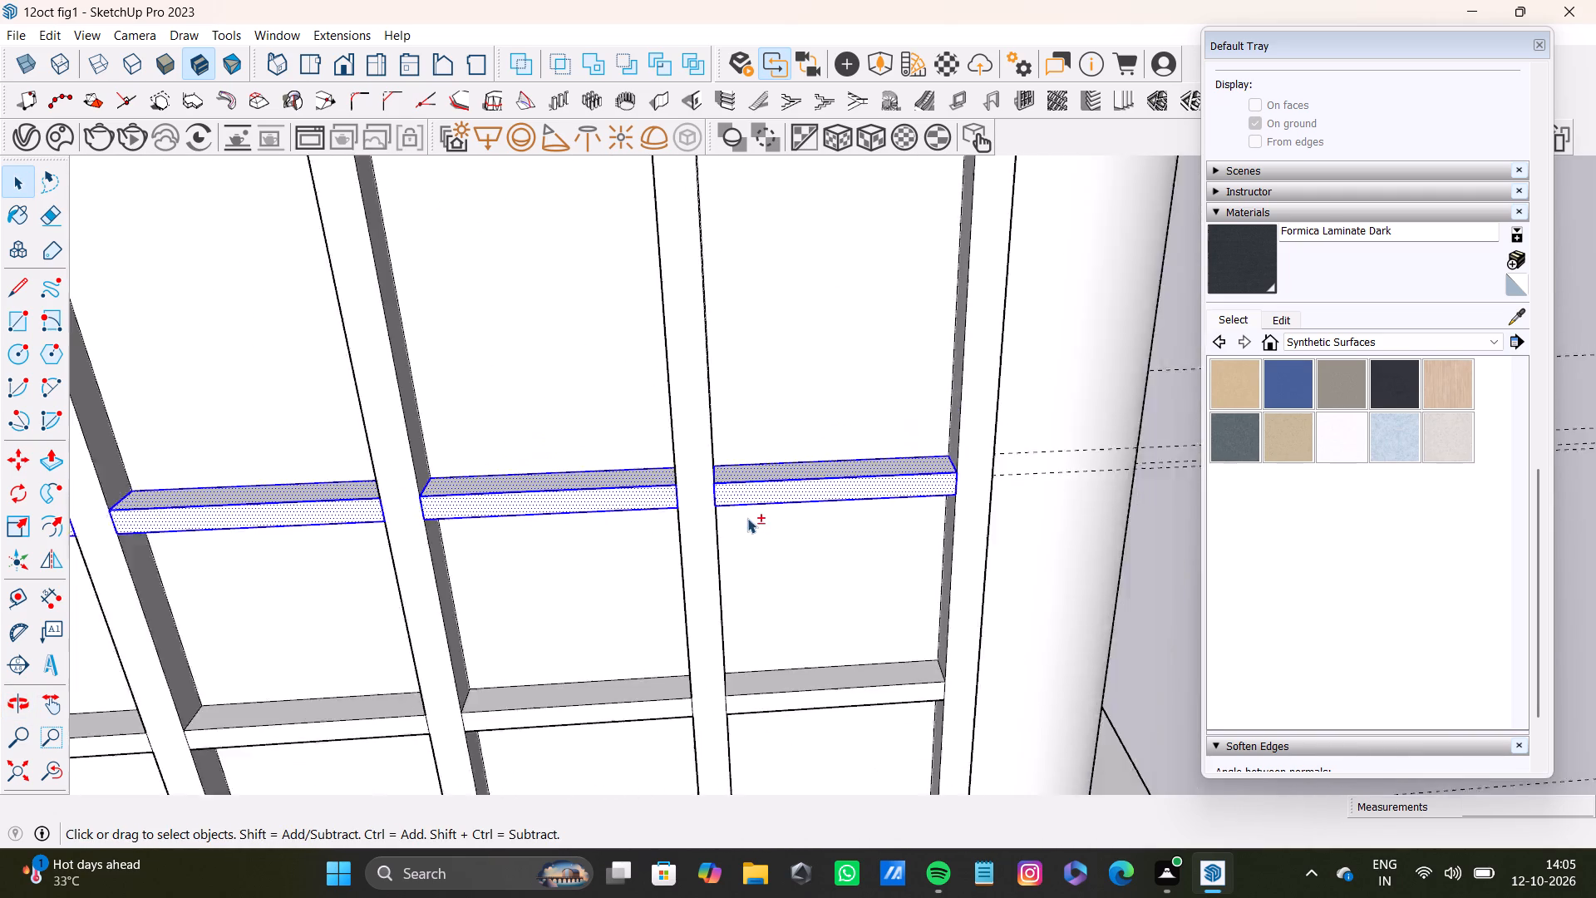
pyautogui.keyDown('shift'); pyautogui.moveTo(708, 605); pyautogui.dragTo(781, 360, button='middle'); pyautogui.keyUp('shift')
pyautogui.keyDown('shift'); pyautogui.scroll(11, 808, 441); pyautogui.keyUp('shift')
pyautogui.keyDown('shift'); pyautogui.doubleClick(843, 456); pyautogui.keyUp('shift')
pyautogui.keyDown('shift'); pyautogui.doubleClick(840, 496); pyautogui.keyUp('shift')
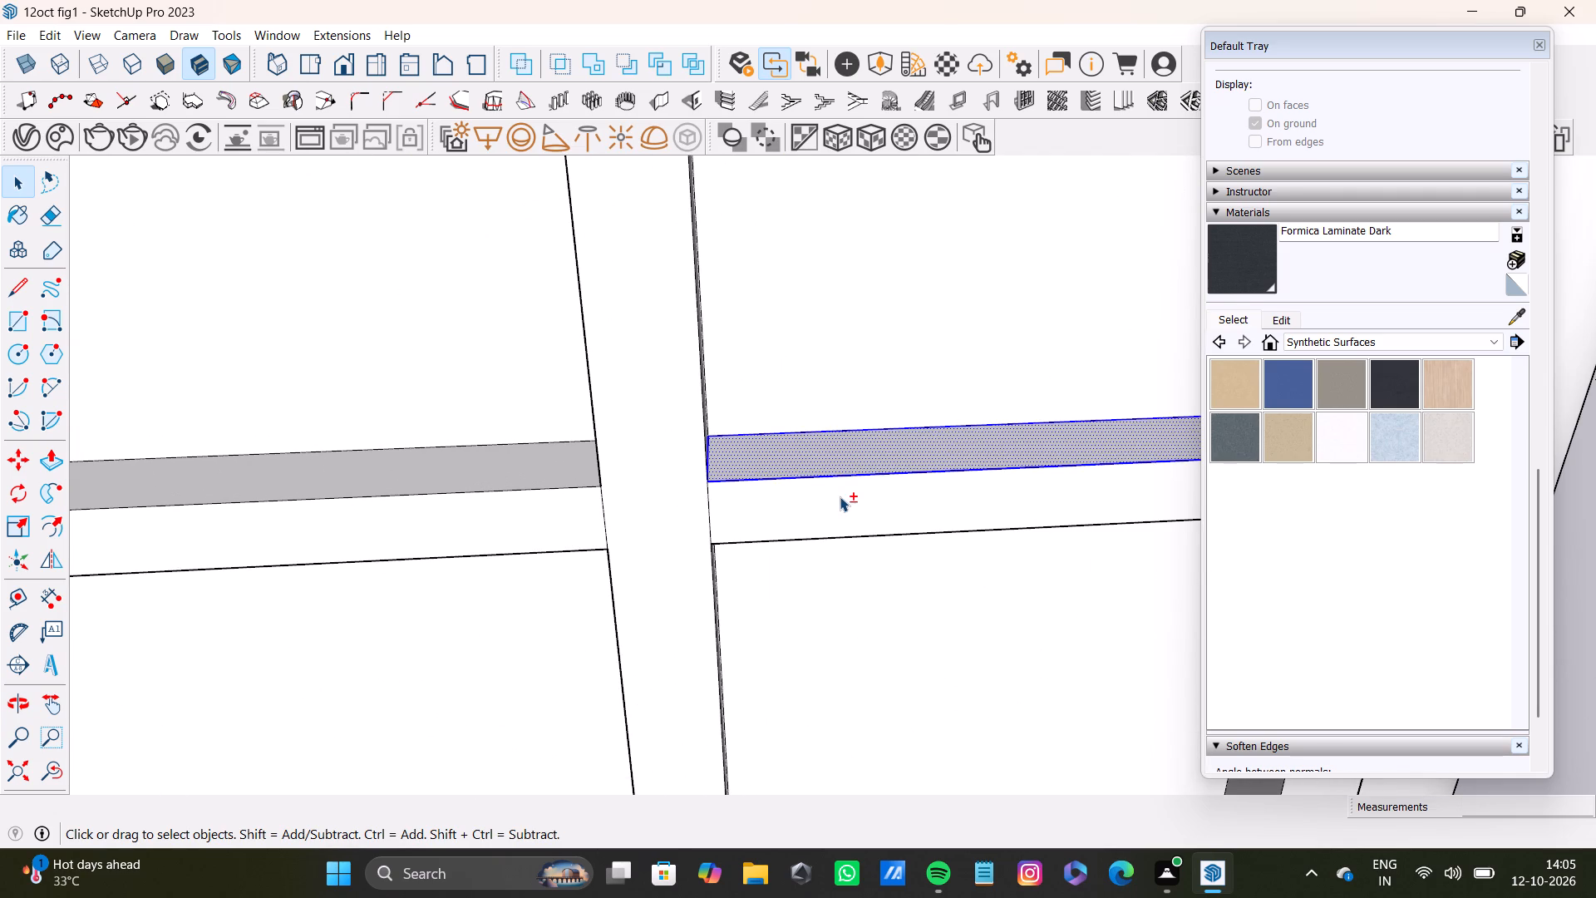
pyautogui.keyDown('shift'); pyautogui.doubleClick(539, 476); pyautogui.keyUp('shift')
pyautogui.keyDown('shift'); pyautogui.doubleClick(551, 512); pyautogui.keyUp('shift')
# Add the top and front faces of the seventh and sixth segments of the second box's second horizontal slat to the selection.
pyautogui.keyDown('shift'); pyautogui.scroll(-9, 549, 516); pyautogui.keyUp('shift')
pyautogui.keyDown('shift'); pyautogui.moveTo(550, 512); pyautogui.dragTo(975, 455, button='middle'); pyautogui.keyUp('shift')
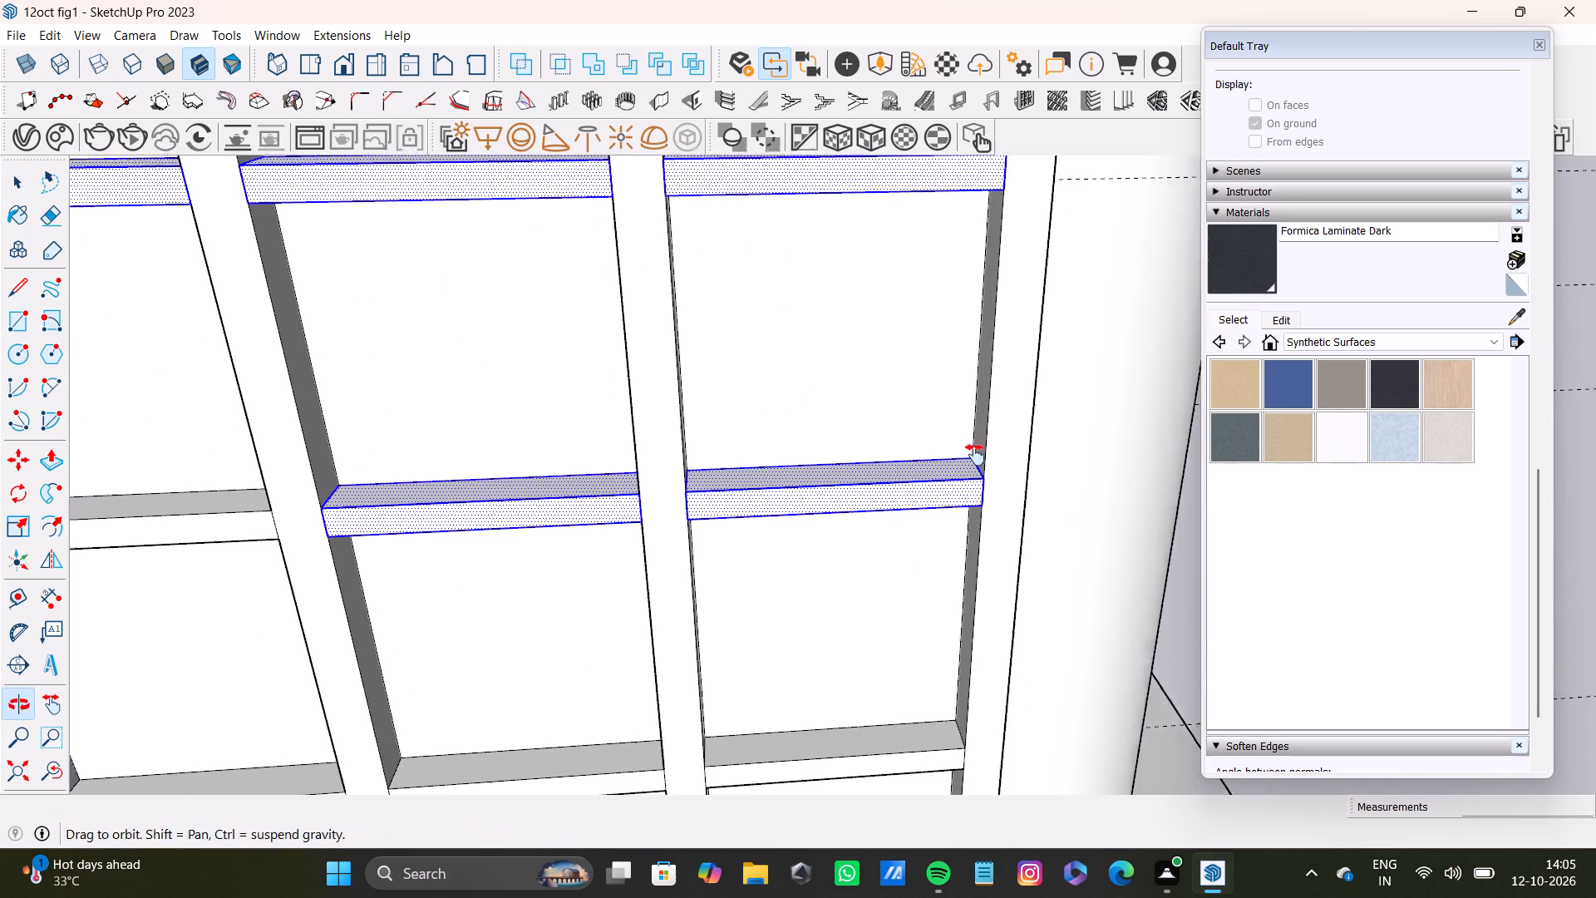
pyautogui.keyDown('shift'); pyautogui.moveTo(975, 455); pyautogui.dragTo(977, 453, button='middle'); pyautogui.keyUp('shift')
pyautogui.keyDown('shift'); pyautogui.scroll(7, 496, 417); pyautogui.keyUp('shift')
pyautogui.keyDown('shift'); pyautogui.doubleClick(583, 474); pyautogui.keyUp('shift')
pyautogui.keyDown('shift'); pyautogui.doubleClick(582, 511); pyautogui.keyUp('shift')
pyautogui.keyDown('shift'); pyautogui.scroll(-5, 553, 513); pyautogui.keyUp('shift')
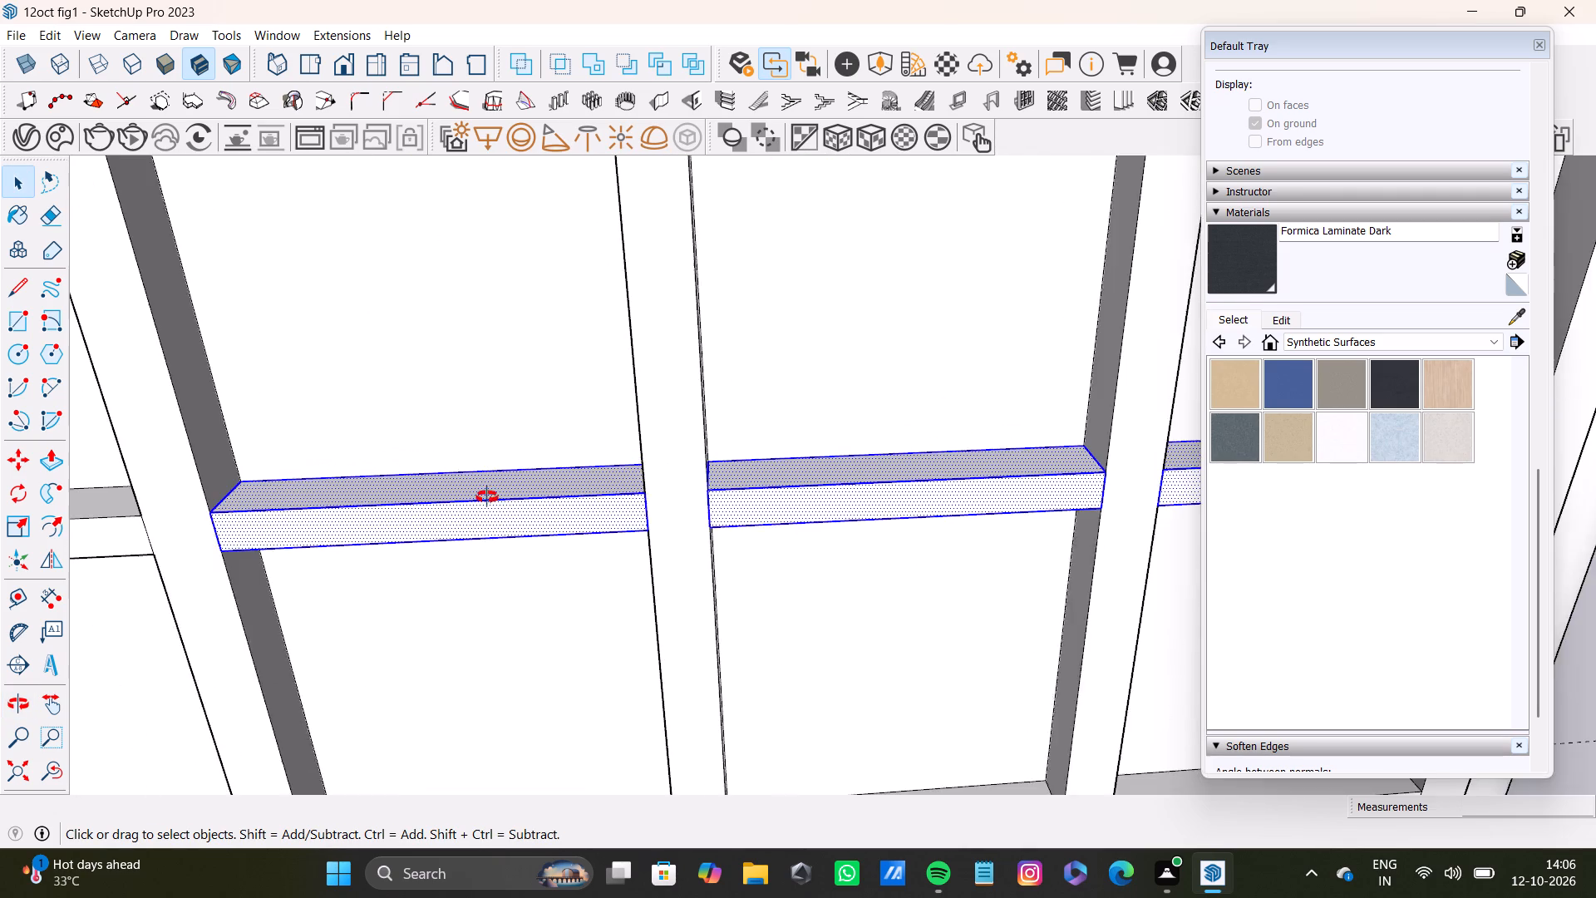
pyautogui.keyDown('shift'); pyautogui.moveTo(487, 497); pyautogui.dragTo(1043, 485, button='middle'); pyautogui.keyUp('shift')
pyautogui.keyDown('shift'); pyautogui.scroll(3, 659, 442); pyautogui.keyUp('shift')
pyautogui.keyDown('shift'); pyautogui.doubleClick(598, 500); pyautogui.keyUp('shift')
pyautogui.keyDown('shift'); pyautogui.doubleClick(601, 549); pyautogui.keyUp('shift')
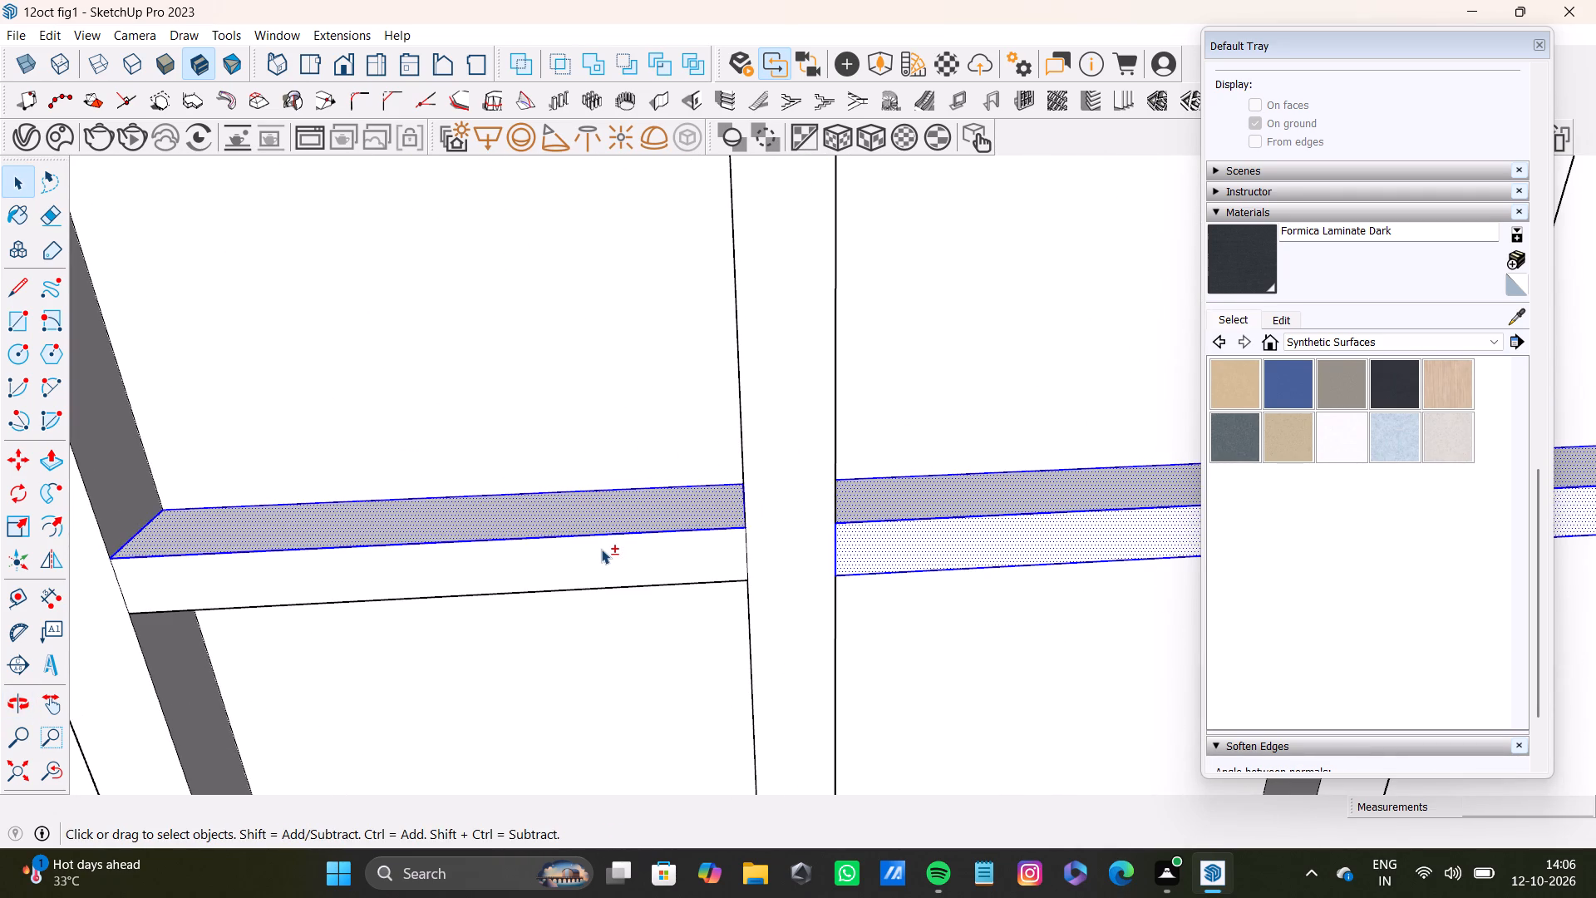
# Add the top and front faces of the fifth and fourth segments of the second box's second horizontal slat to the selection.
pyautogui.keyDown('shift'); pyautogui.scroll(-9, 597, 553); pyautogui.keyUp('shift')
pyautogui.keyDown('shift'); pyautogui.moveTo(598, 549); pyautogui.dragTo(970, 483, button='middle'); pyautogui.keyUp('shift')
pyautogui.keyDown('shift'); pyautogui.scroll(8, 584, 483); pyautogui.keyUp('shift')
pyautogui.keyDown('shift'); pyautogui.doubleClick(602, 495); pyautogui.keyUp('shift')
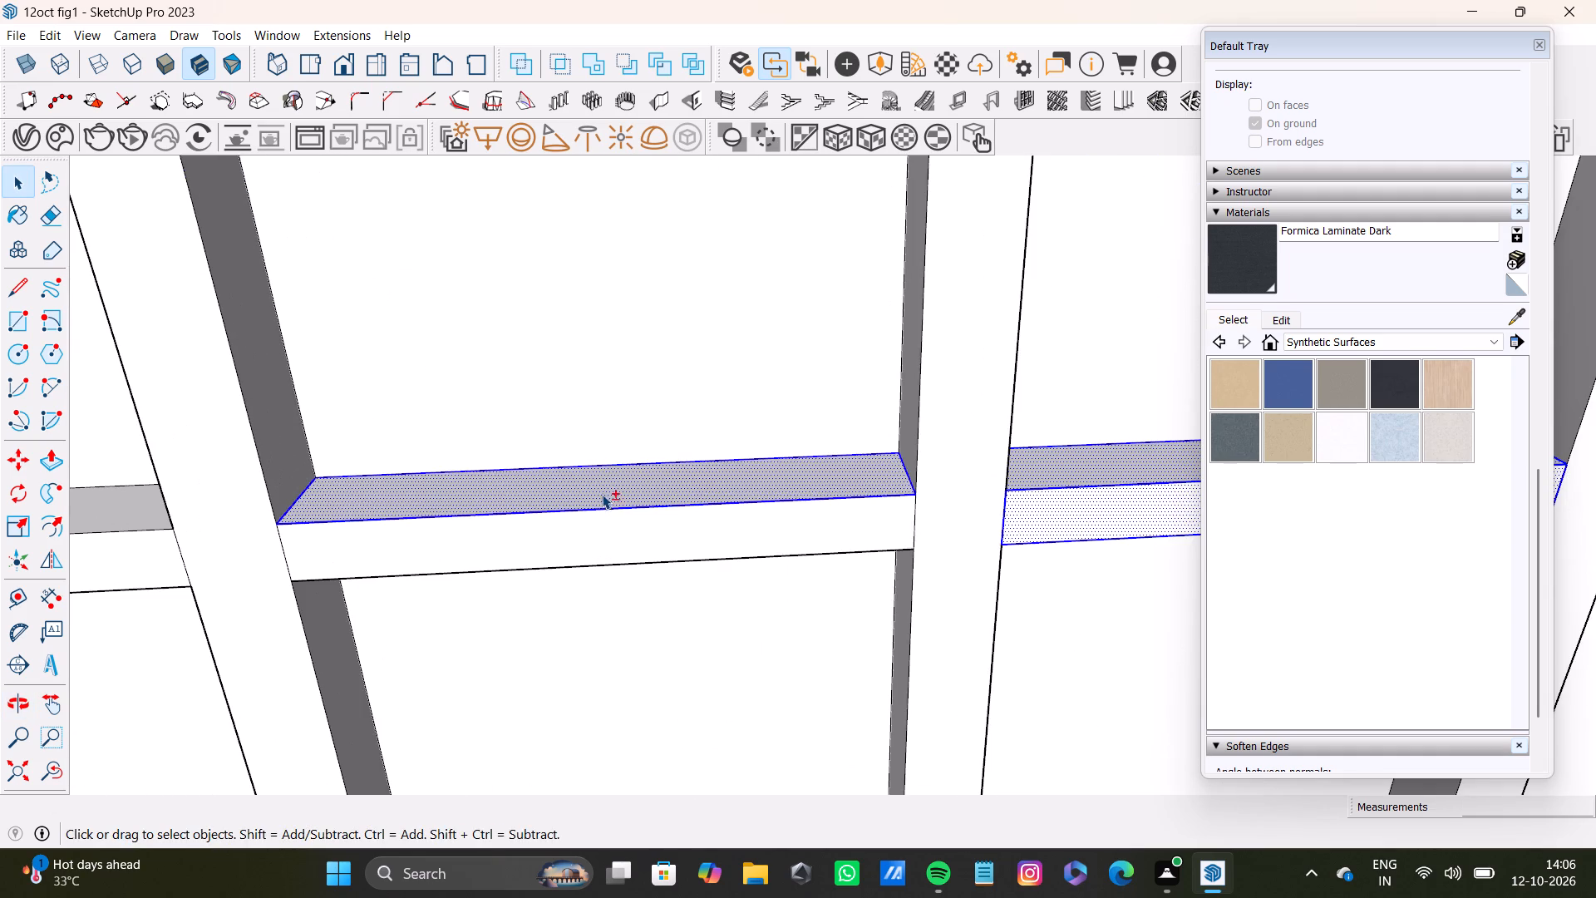
pyautogui.keyDown('shift'); pyautogui.doubleClick(611, 529); pyautogui.keyUp('shift')
pyautogui.keyDown('shift'); pyautogui.scroll(-5, 609, 525); pyautogui.keyUp('shift')
pyautogui.keyDown('shift'); pyautogui.moveTo(526, 533); pyautogui.dragTo(812, 481, button='middle'); pyautogui.keyUp('shift')
pyautogui.keyDown('shift'); pyautogui.scroll(4, 404, 495); pyautogui.keyUp('shift')
pyautogui.keyDown('shift'); pyautogui.click(488, 461); pyautogui.keyUp('shift')
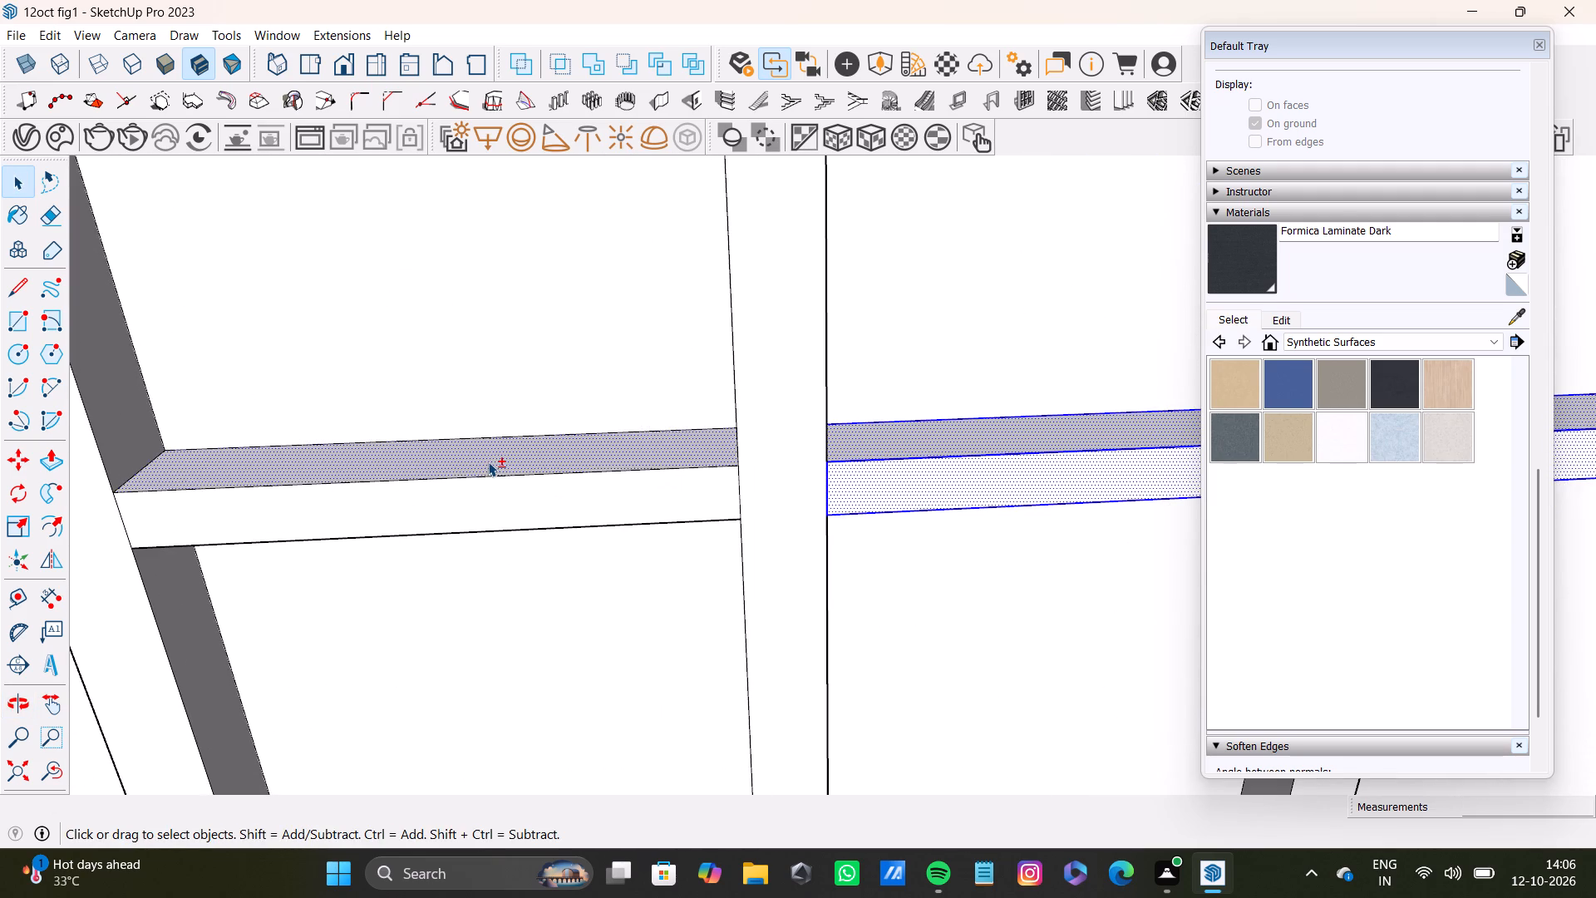
pyautogui.keyDown('shift'); pyautogui.click(488, 461); pyautogui.keyUp('shift')
pyautogui.keyDown('shift'); pyautogui.doubleClick(463, 526); pyautogui.keyUp('shift')
# Add the top and front faces of the third and second segments of the second box's second horizontal slat to the selection.
pyautogui.keyDown('shift'); pyautogui.scroll(-4, 382, 521); pyautogui.keyUp('shift')
pyautogui.keyDown('shift'); pyautogui.moveTo(490, 550); pyautogui.dragTo(884, 493, button='middle'); pyautogui.keyUp('shift')
pyautogui.keyDown('shift'); pyautogui.scroll(4, 273, 492); pyautogui.keyUp('shift')
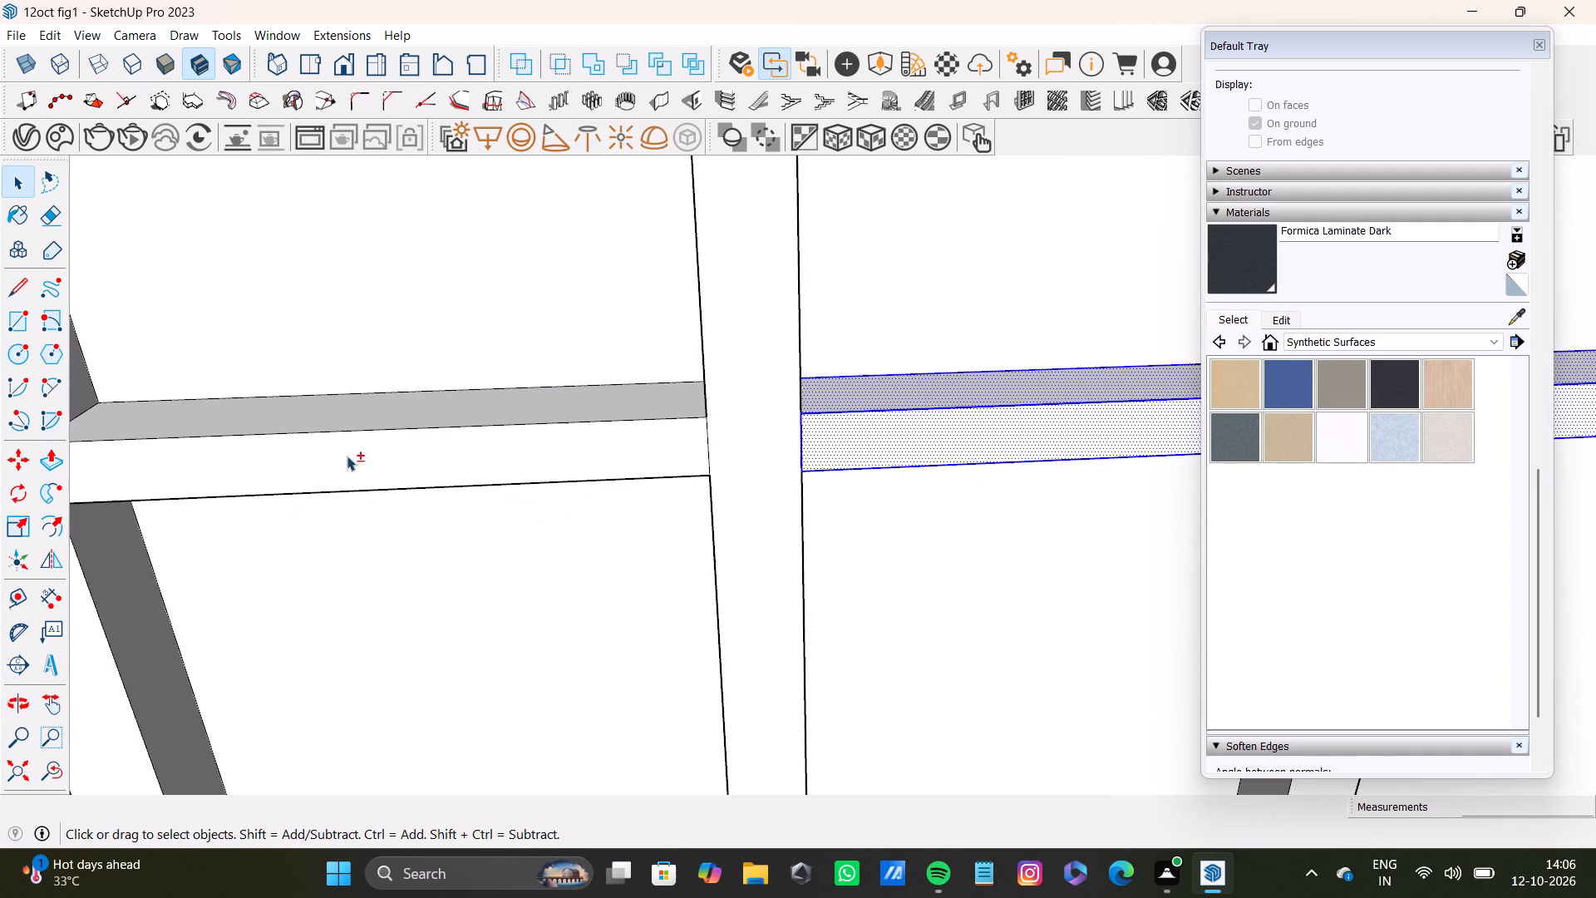
pyautogui.keyDown('shift'); pyautogui.doubleClick(396, 420); pyautogui.keyUp('shift')
pyautogui.keyDown('shift'); pyautogui.doubleClick(392, 460); pyautogui.keyUp('shift')
pyautogui.keyDown('shift'); pyautogui.scroll(-9, 393, 475); pyautogui.keyUp('shift')
pyautogui.keyDown('shift'); pyautogui.moveTo(469, 599); pyautogui.dragTo(495, 339, button='middle'); pyautogui.keyUp('shift')
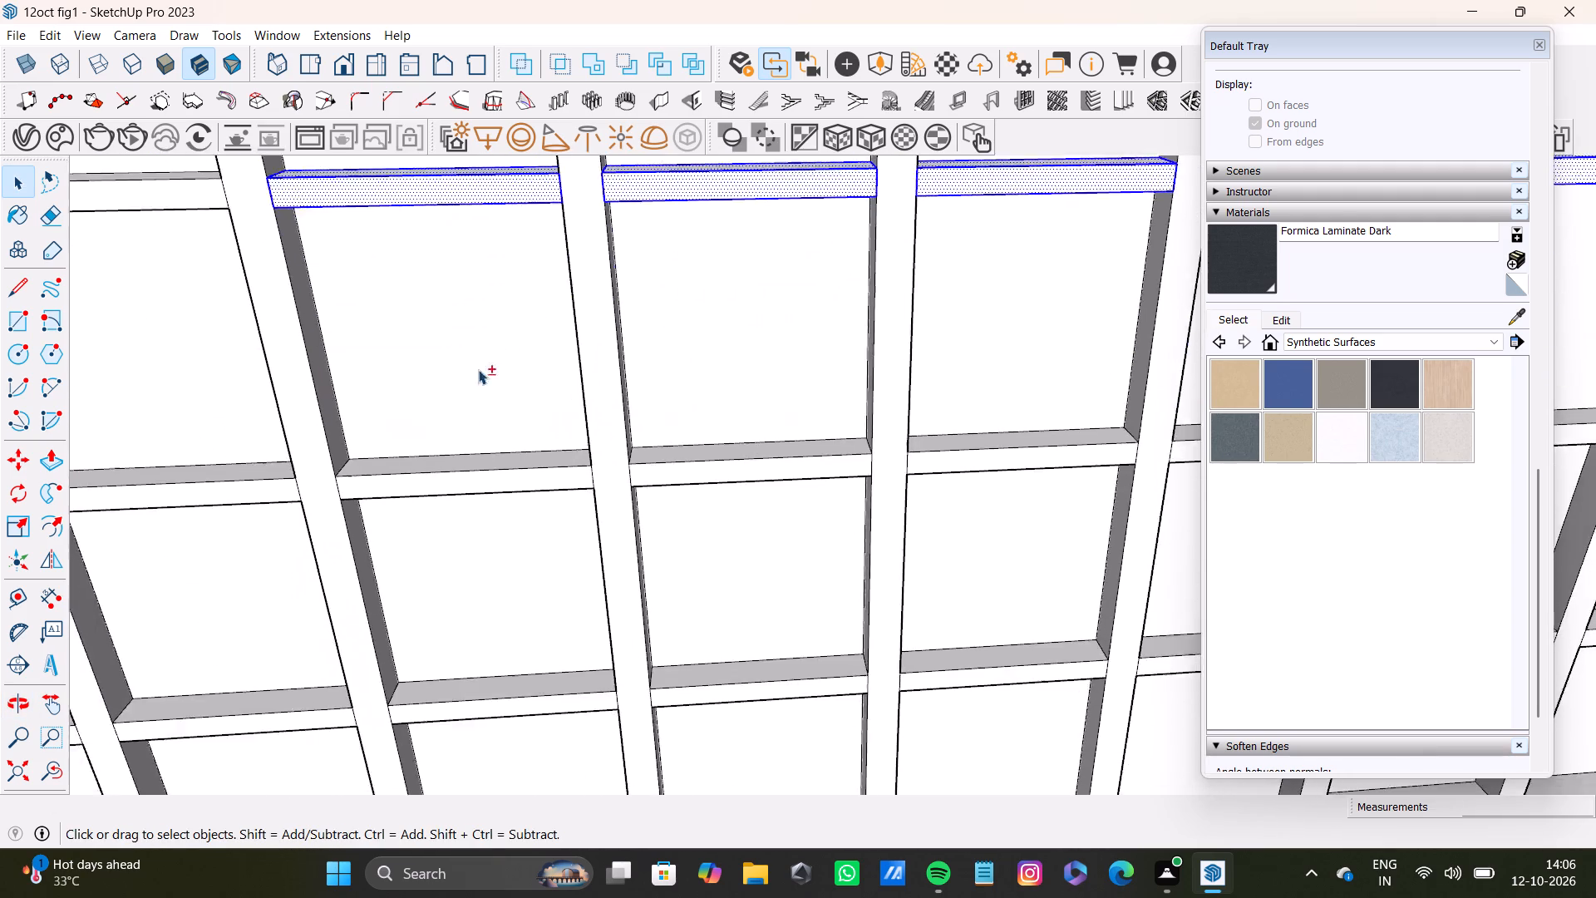
pyautogui.keyDown('shift'); pyautogui.scroll(6, 455, 428); pyautogui.keyUp('shift')
pyautogui.keyDown('shift'); pyautogui.scroll(-12, 325, 453); pyautogui.keyUp('shift')
pyautogui.keyDown('shift'); pyautogui.moveTo(246, 360); pyautogui.dragTo(690, 436, button='middle'); pyautogui.keyUp('shift')
pyautogui.keyDown('shift'); pyautogui.scroll(6, 462, 292); pyautogui.keyUp('shift')
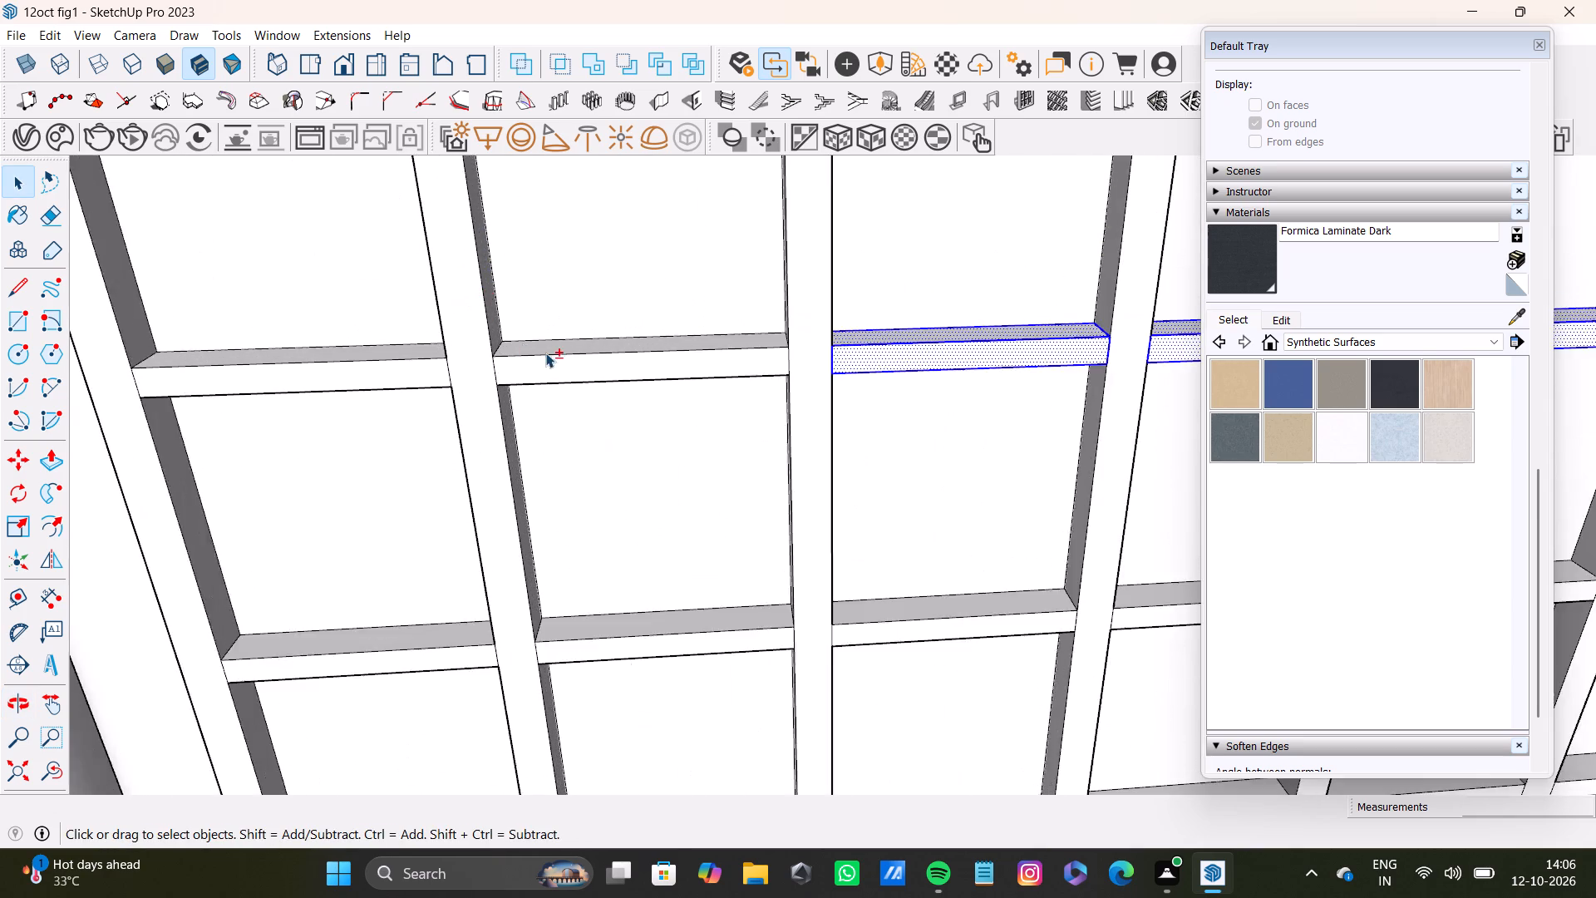
pyautogui.keyDown('shift'); pyautogui.scroll(6, 545, 353); pyautogui.keyUp('shift')
pyautogui.keyDown('shift'); pyautogui.doubleClick(572, 339); pyautogui.keyUp('shift')
pyautogui.keyDown('shift'); pyautogui.doubleClick(574, 374); pyautogui.keyUp('shift')
# Add the top and front faces of the first segment of the second box's second horizontal slat to the selection.
pyautogui.keyDown('shift'); pyautogui.scroll(-9, 574, 374); pyautogui.keyUp('shift')
pyautogui.keyDown('shift'); pyautogui.moveTo(566, 380); pyautogui.dragTo(772, 368, button='middle'); pyautogui.keyUp('shift')
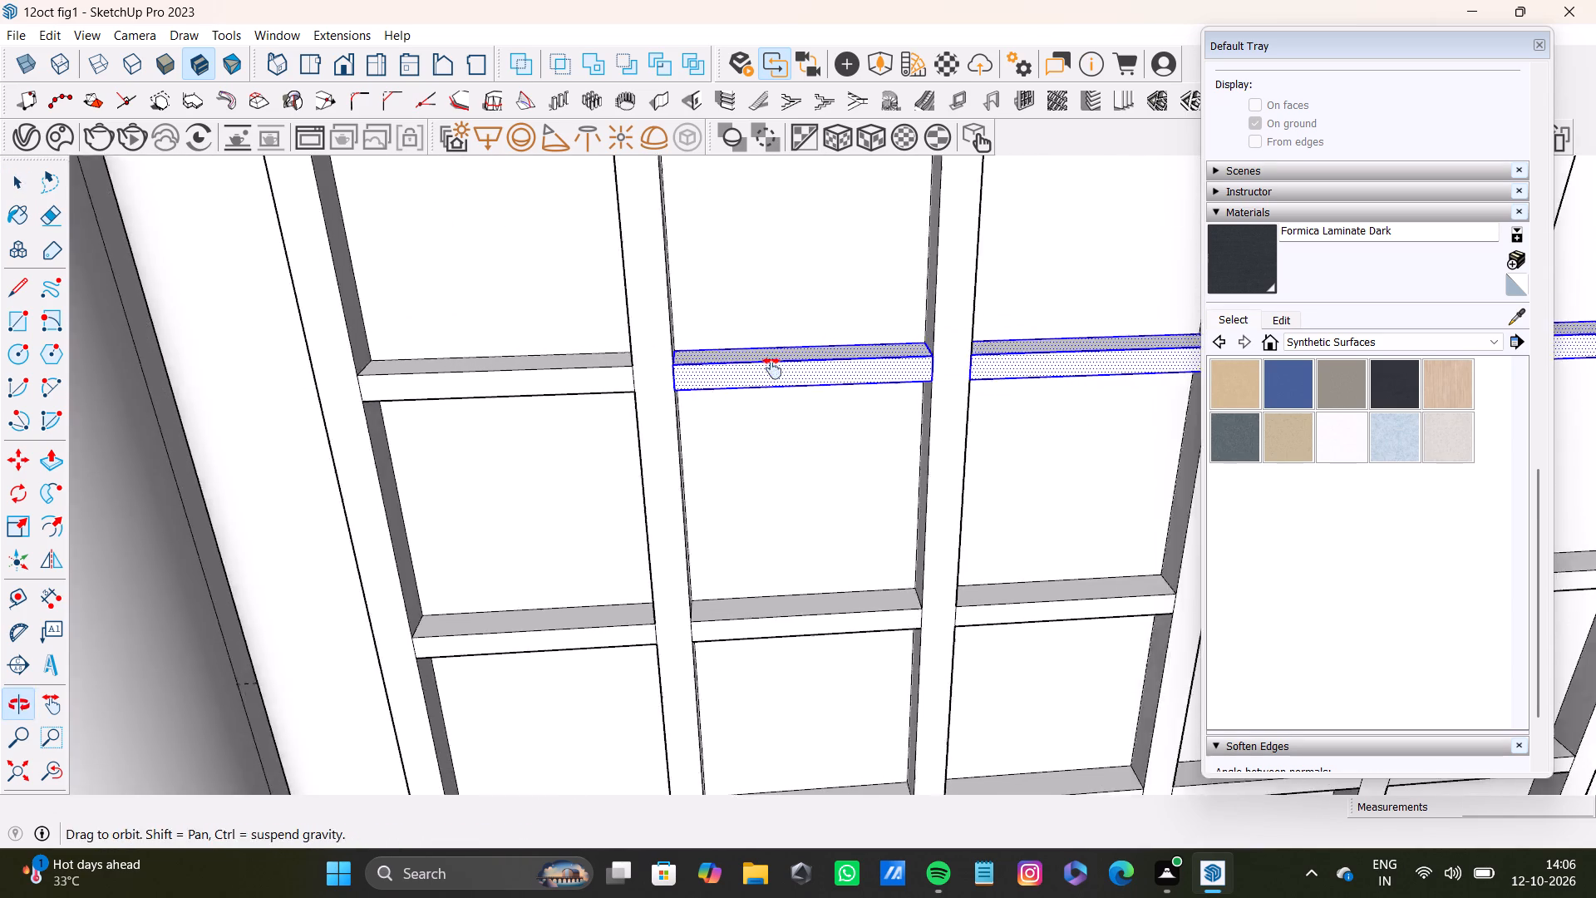
pyautogui.keyDown('shift'); pyautogui.moveTo(772, 368); pyautogui.dragTo(771, 369, button='middle'); pyautogui.keyUp('shift')
pyautogui.keyDown('shift'); pyautogui.scroll(11, 574, 387); pyautogui.keyUp('shift')
pyautogui.keyDown('shift'); pyautogui.doubleClick(626, 309); pyautogui.keyUp('shift')
pyautogui.keyDown('shift'); pyautogui.doubleClick(628, 355); pyautogui.keyUp('shift')
# Add the top and front faces of the first two segments of the second box's third horizontal slat to the selection.
pyautogui.keyDown('shift'); pyautogui.scroll(-2, 627, 359); pyautogui.keyUp('shift')
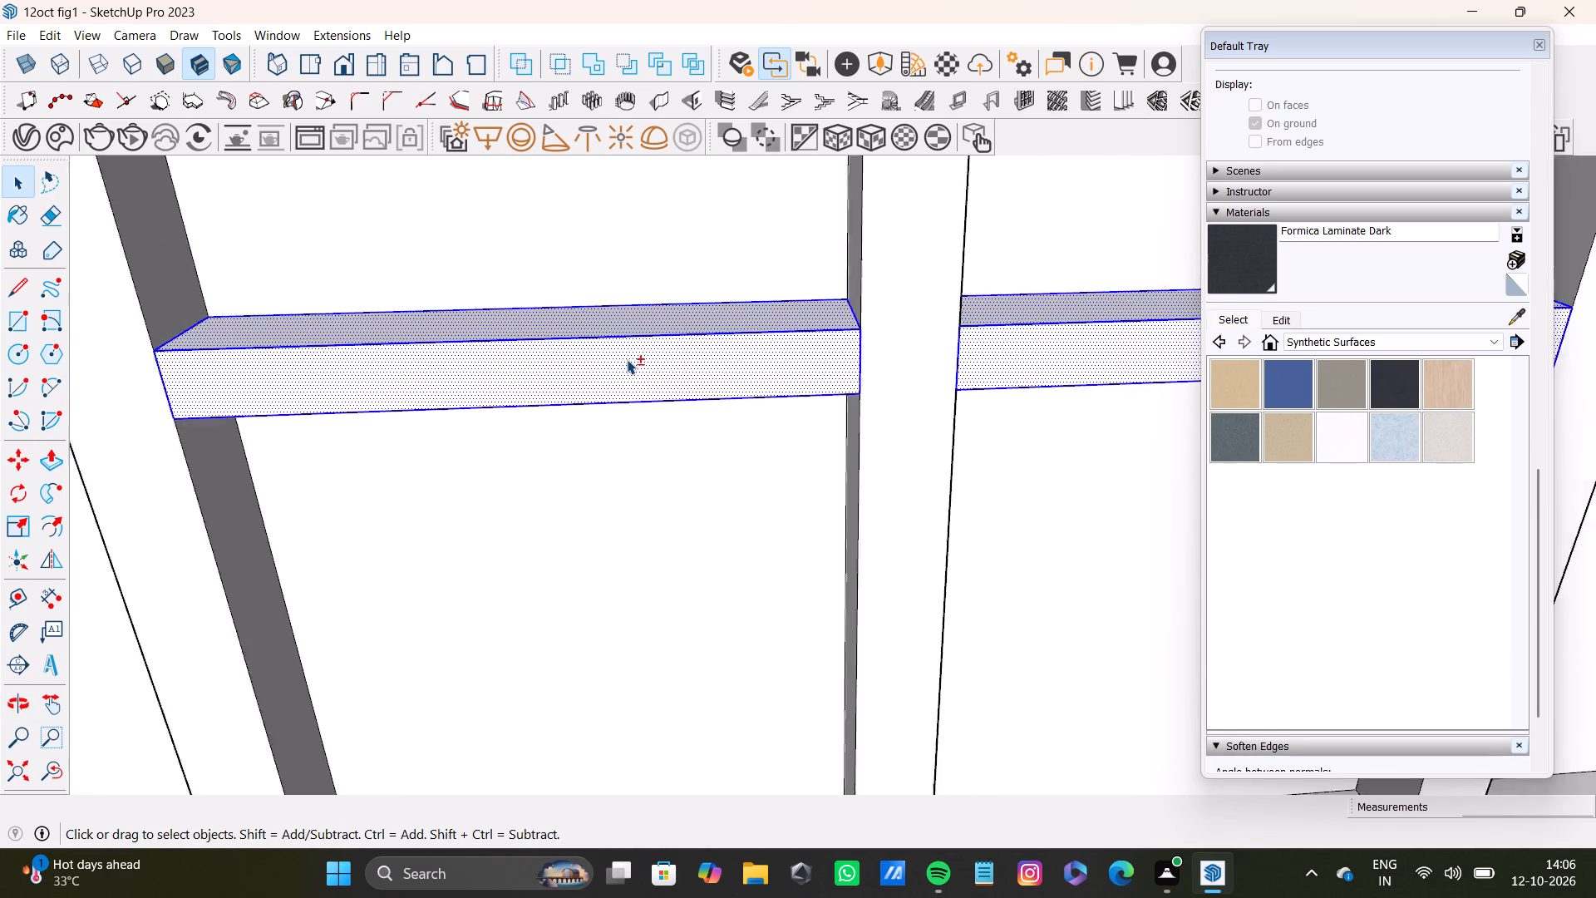
pyautogui.keyDown('shift'); pyautogui.scroll(-7, 627, 359); pyautogui.keyUp('shift')
pyautogui.keyDown('shift'); pyautogui.moveTo(681, 460); pyautogui.dragTo(685, 259, button='middle'); pyautogui.keyUp('shift')
pyautogui.keyDown('shift'); pyautogui.scroll(8, 656, 400); pyautogui.keyUp('shift')
pyautogui.keyDown('shift'); pyautogui.doubleClick(771, 560); pyautogui.keyUp('shift')
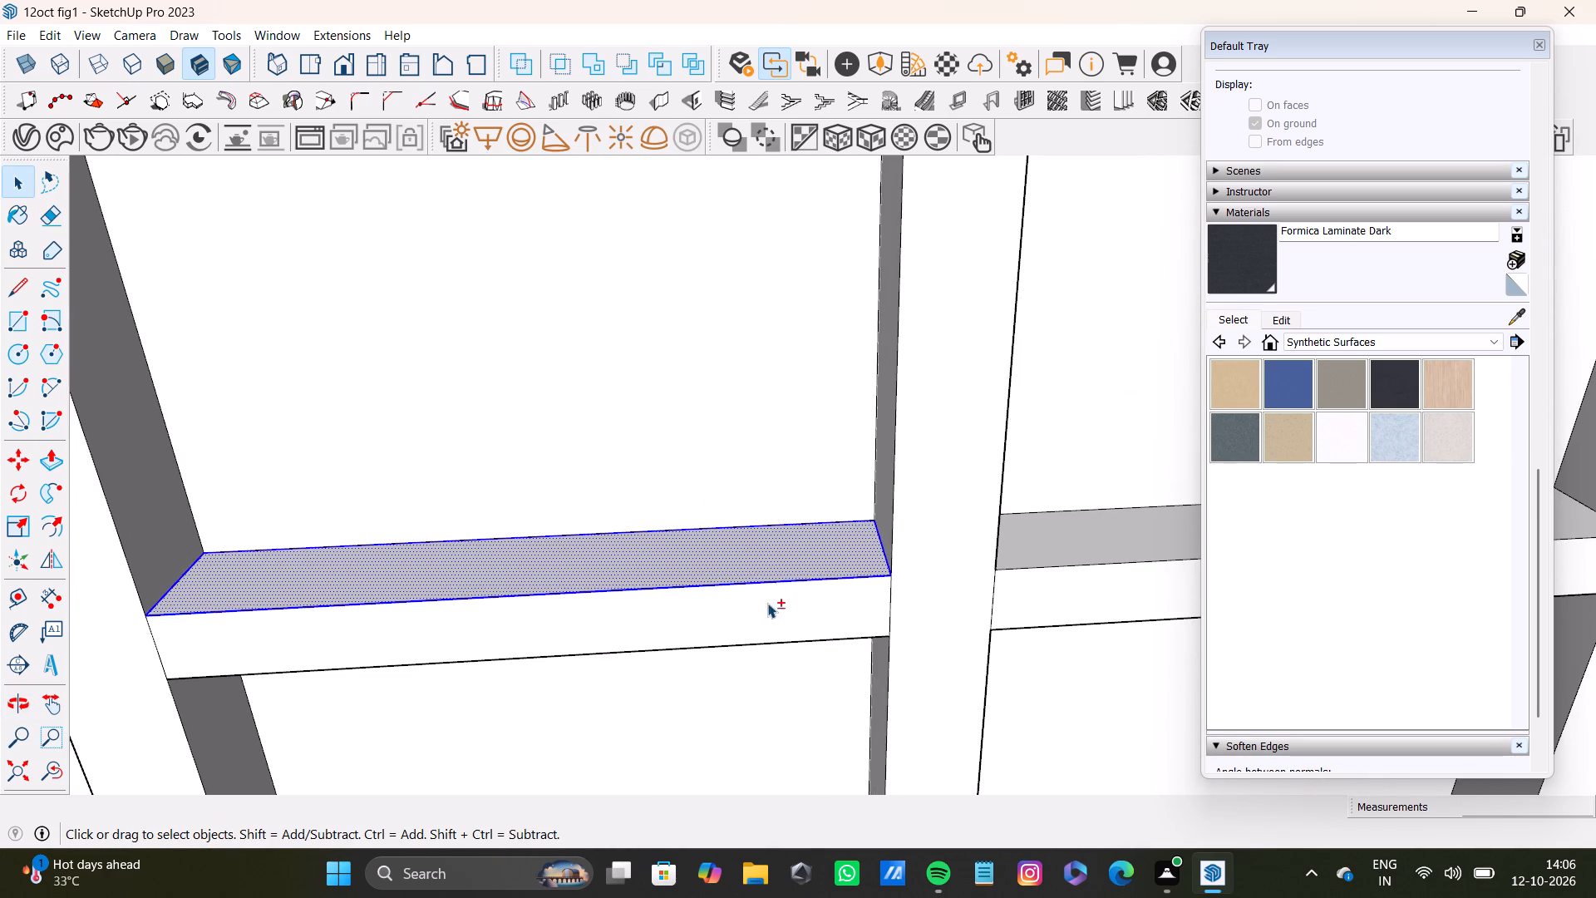
pyautogui.keyDown('shift'); pyautogui.doubleClick(767, 603); pyautogui.keyUp('shift')
pyautogui.keyDown('shift'); pyautogui.moveTo(859, 555); pyautogui.dragTo(648, 460, button='middle'); pyautogui.keyUp('shift')
pyautogui.keyDown('shift'); pyautogui.scroll(4, 879, 477); pyautogui.keyUp('shift')
pyautogui.keyDown('shift'); pyautogui.doubleClick(868, 438); pyautogui.keyUp('shift')
pyautogui.keyDown('shift'); pyautogui.doubleClick(876, 513); pyautogui.keyUp('shift')
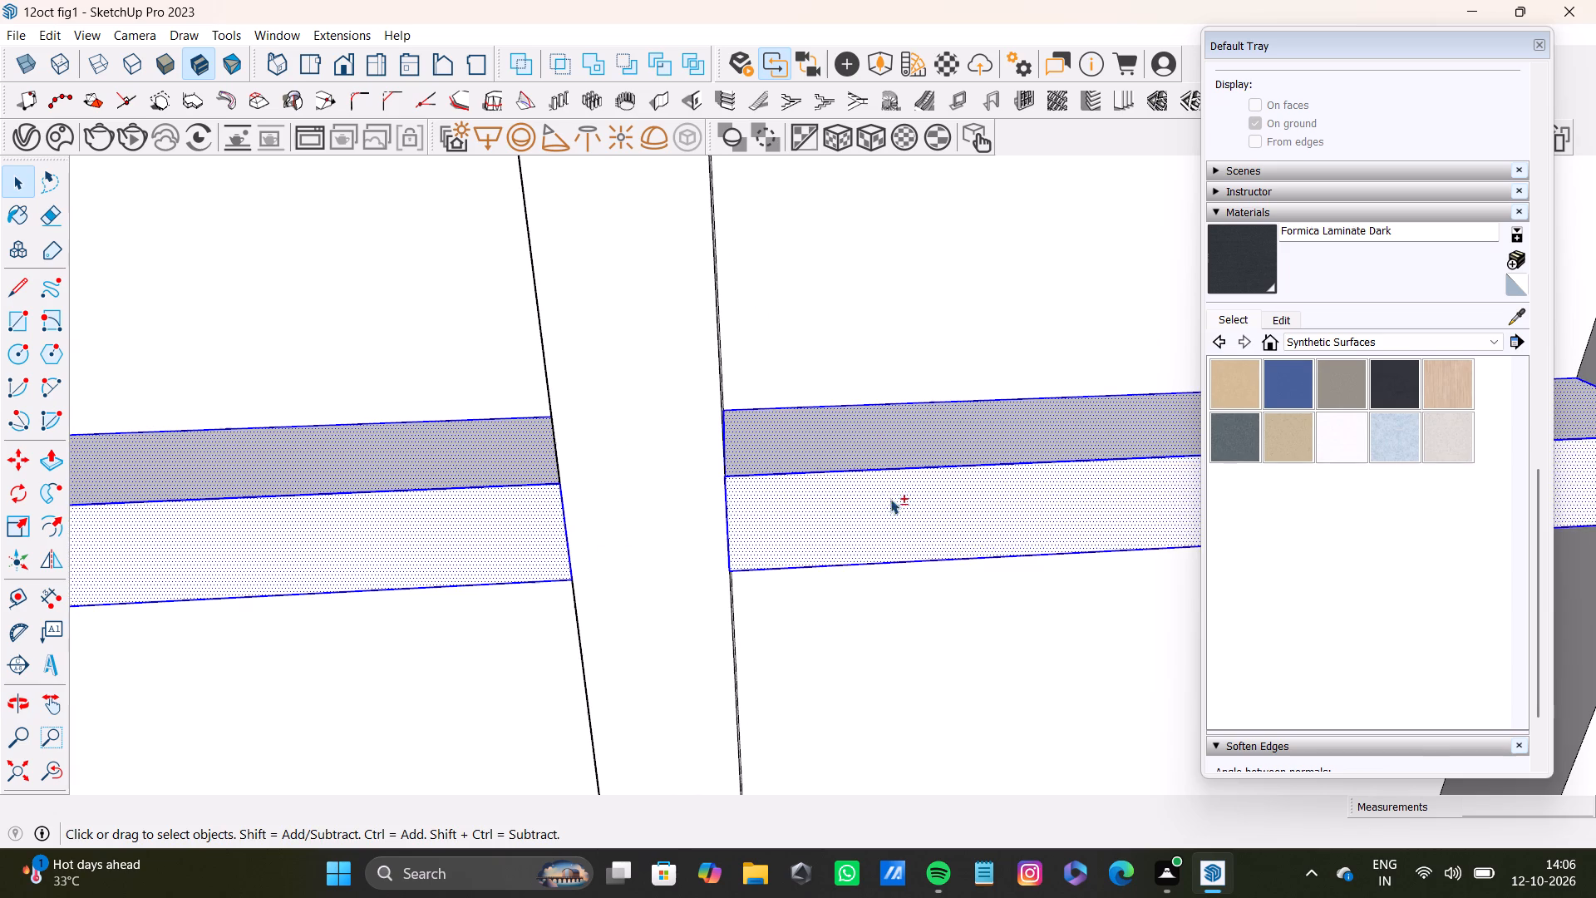
# Add the top and front faces of the third segment of the second box's third horizontal slat to the selection.
pyautogui.keyDown('shift'); pyautogui.moveTo(871, 497); pyautogui.dragTo(262, 427, button='middle'); pyautogui.keyUp('shift')
pyautogui.keyDown('shift'); pyautogui.scroll(-11, 968, 471); pyautogui.keyUp('shift')
pyautogui.keyDown('shift'); pyautogui.moveTo(768, 508); pyautogui.dragTo(362, 496, button='middle'); pyautogui.keyUp('shift')
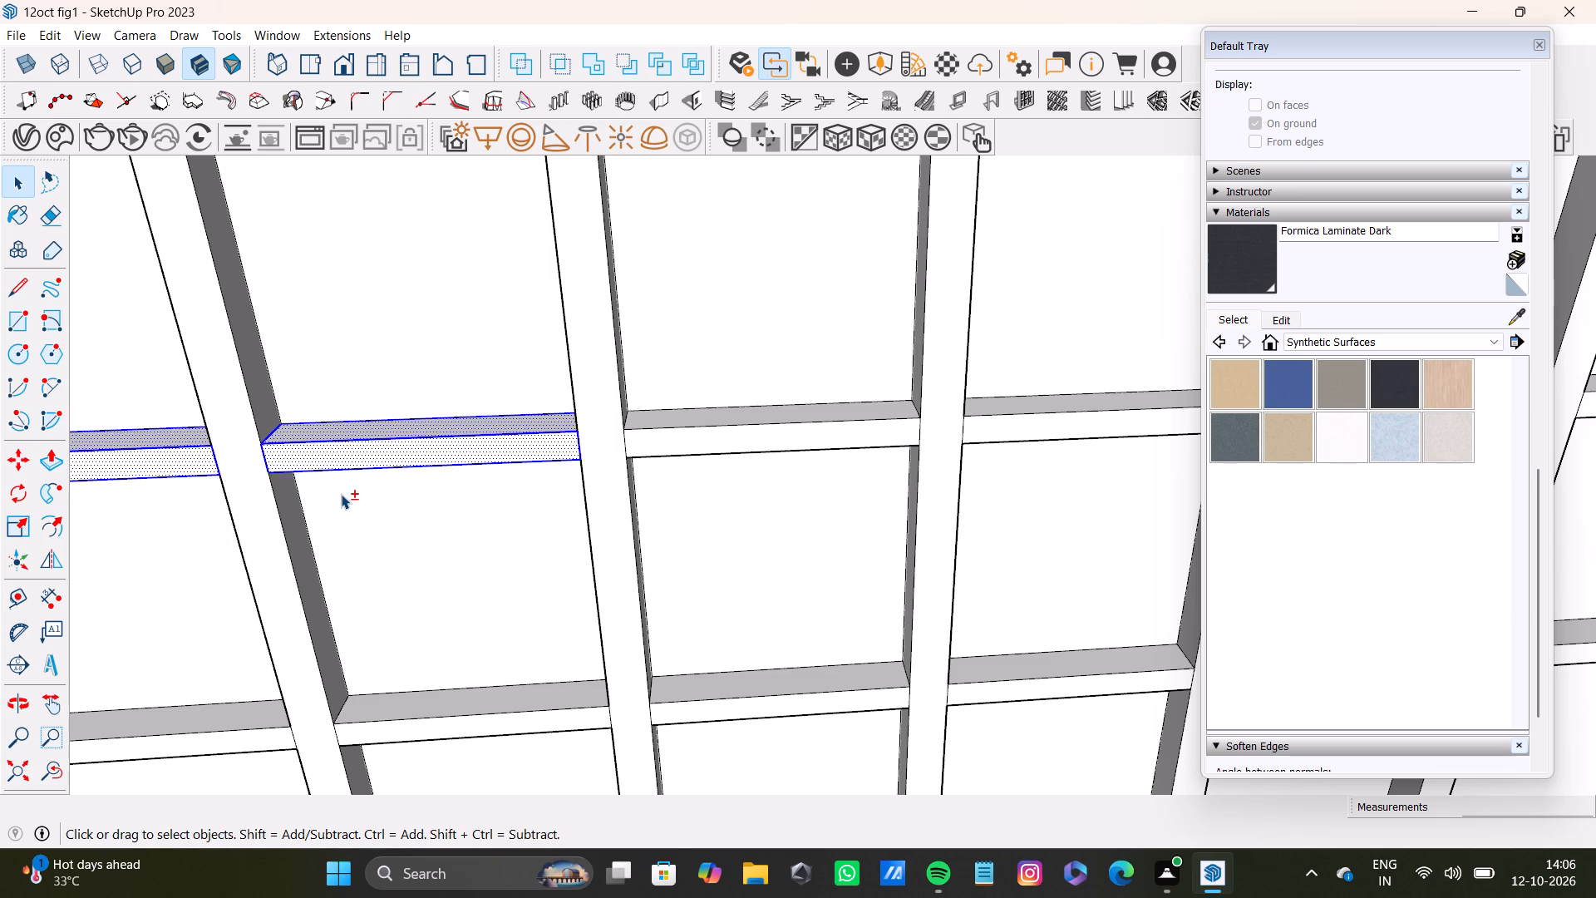
pyautogui.keyDown('shift'); pyautogui.scroll(2, 804, 431); pyautogui.keyUp('shift')
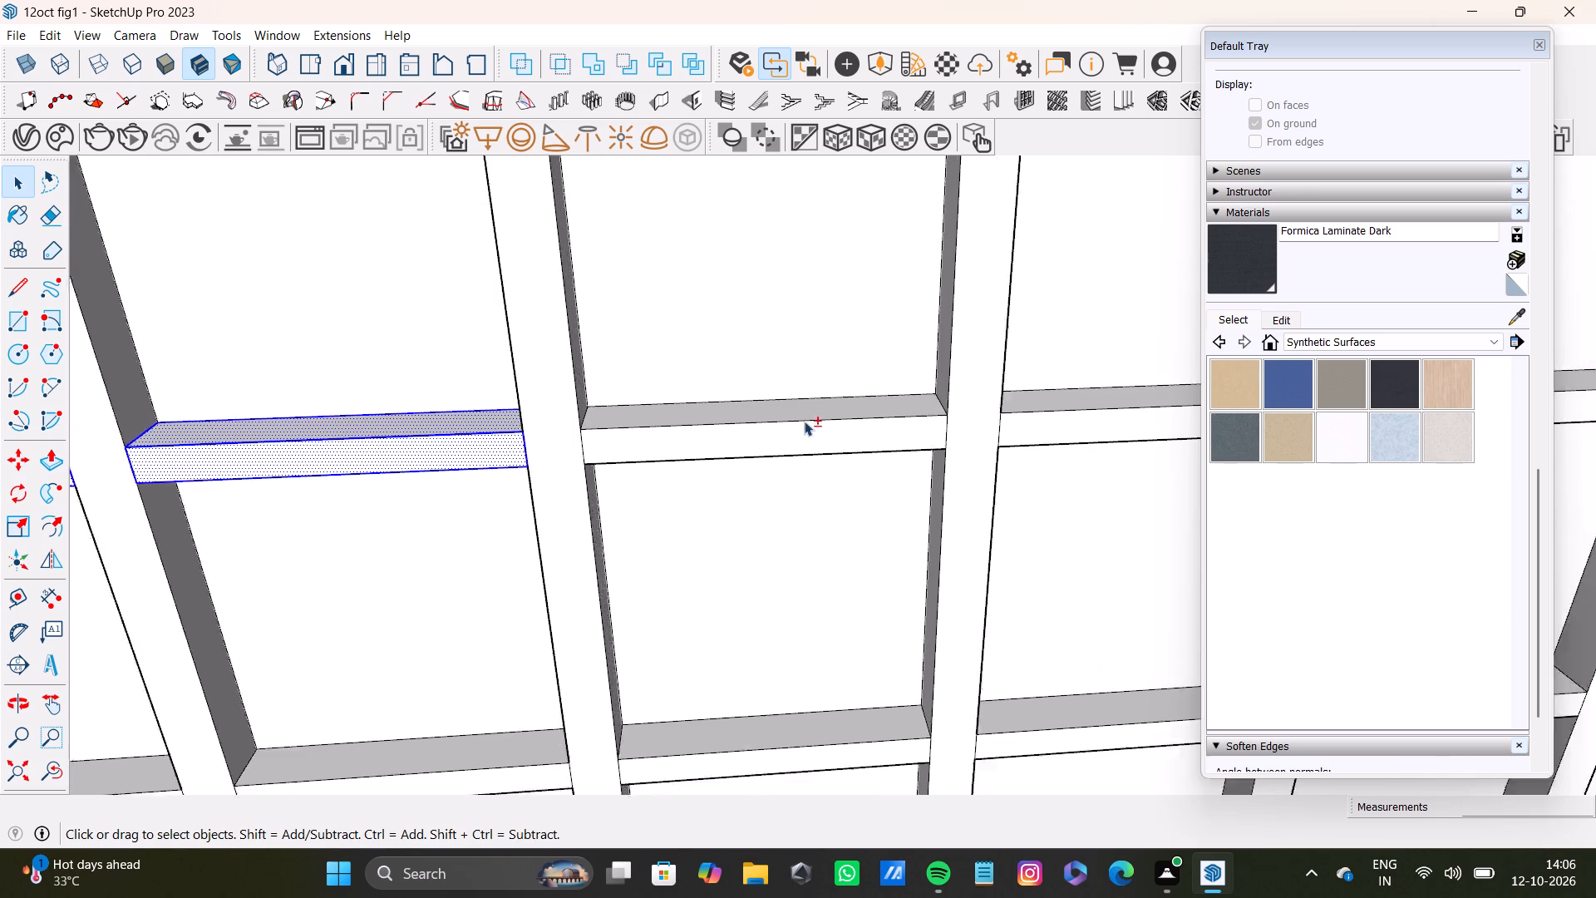
pyautogui.keyDown('shift'); pyautogui.scroll(5, 804, 421); pyautogui.keyUp('shift')
pyautogui.keyDown('shift'); pyautogui.doubleClick(766, 419); pyautogui.keyUp('shift')
pyautogui.keyDown('shift'); pyautogui.doubleClick(768, 447); pyautogui.keyUp('shift')
pyautogui.keyDown('shift'); pyautogui.scroll(-5, 963, 469); pyautogui.keyUp('shift')
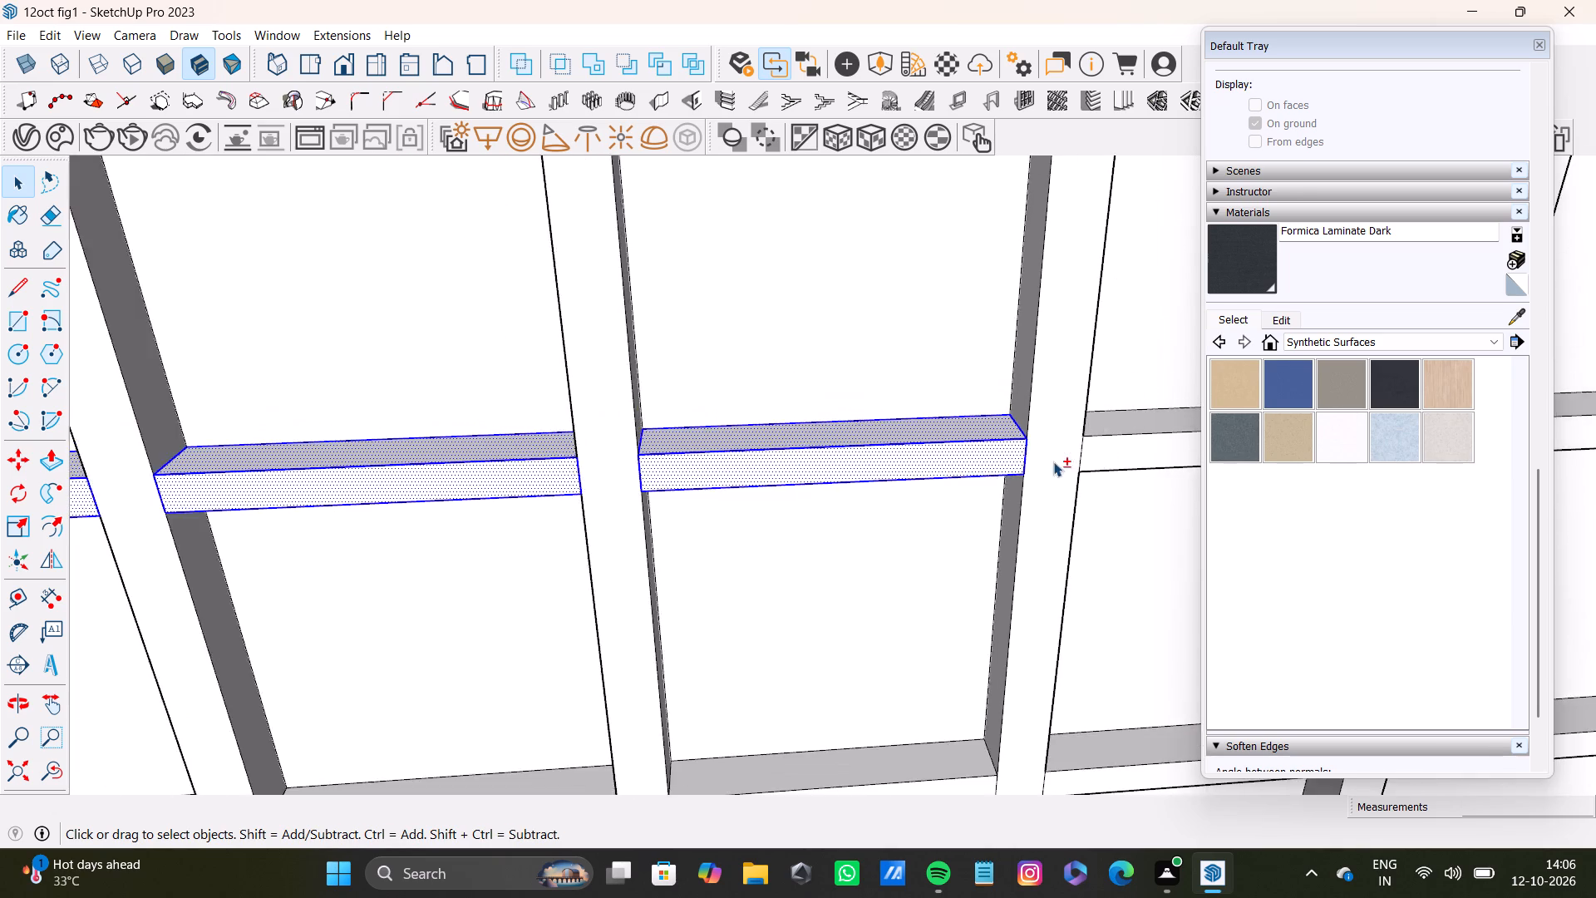
# Add the top and front faces of the fourth and fifth segments of the second box's third horizontal slat to the selection.
pyautogui.keyDown('shift'); pyautogui.moveTo(1096, 455); pyautogui.dragTo(751, 475, button='middle'); pyautogui.keyUp('shift')
pyautogui.keyDown('shift'); pyautogui.scroll(7, 832, 439); pyautogui.keyUp('shift')
pyautogui.keyDown('shift'); pyautogui.doubleClick(827, 463); pyautogui.keyUp('shift')
pyautogui.keyDown('shift'); pyautogui.doubleClick(827, 492); pyautogui.keyUp('shift')
pyautogui.keyDown('shift'); pyautogui.scroll(-4, 827, 492); pyautogui.keyUp('shift')
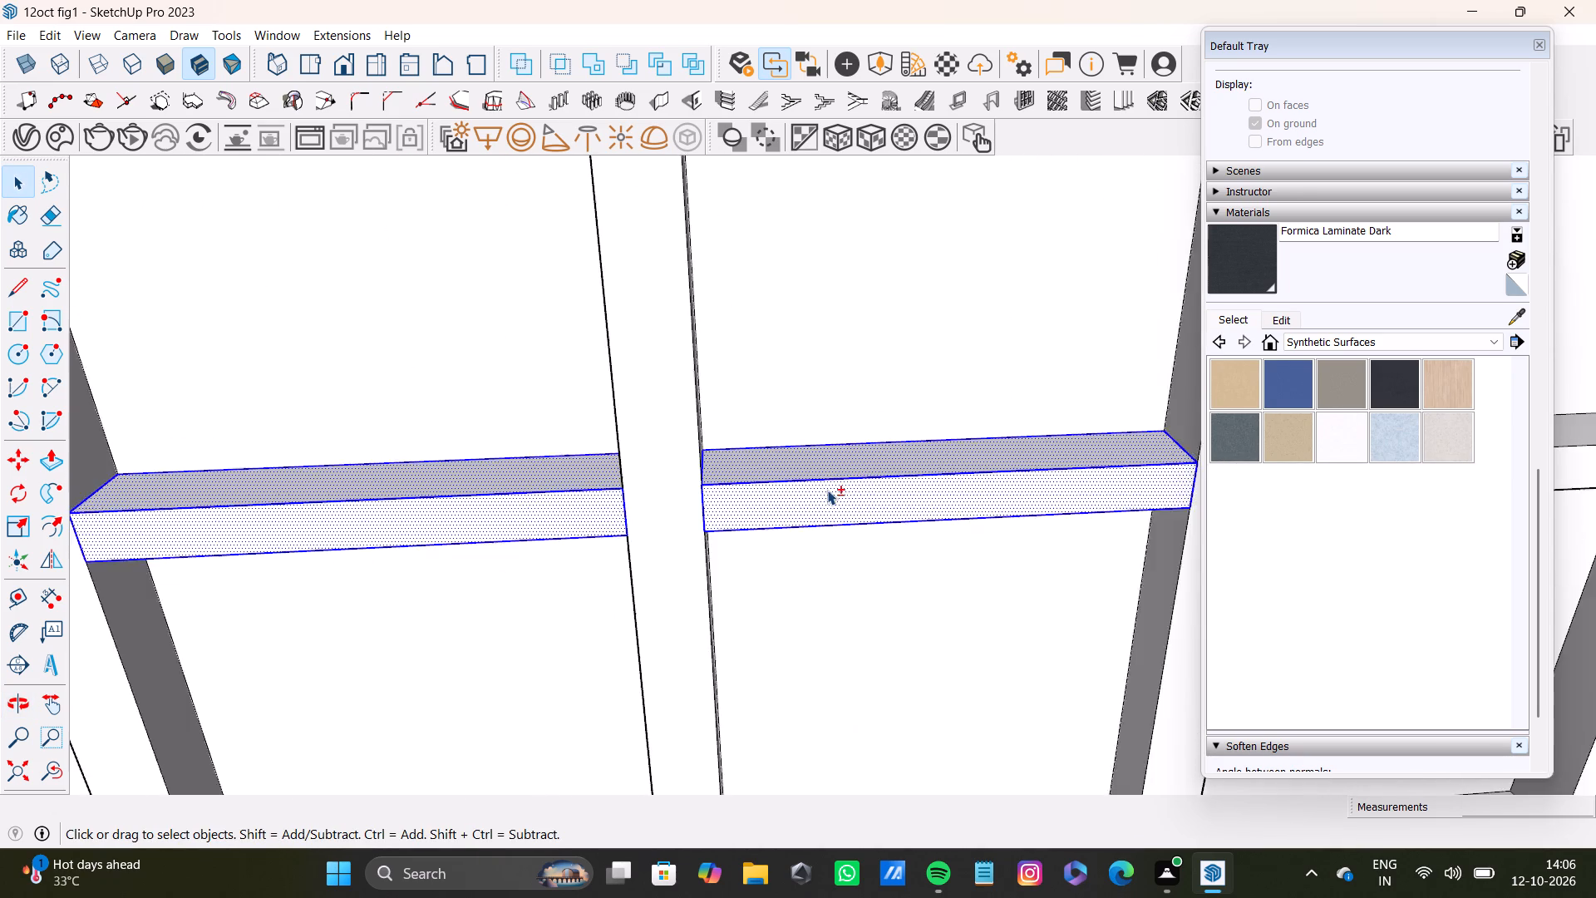
pyautogui.keyDown('shift'); pyautogui.scroll(-6, 827, 490); pyautogui.keyUp('shift')
pyautogui.keyDown('shift'); pyautogui.moveTo(1090, 458); pyautogui.dragTo(684, 481, button='middle'); pyautogui.keyUp('shift')
pyautogui.keyDown('shift'); pyautogui.scroll(7, 781, 478); pyautogui.keyUp('shift')
pyautogui.keyDown('shift'); pyautogui.doubleClick(781, 478); pyautogui.keyUp('shift')
pyautogui.keyDown('shift'); pyautogui.doubleClick(786, 525); pyautogui.keyUp('shift')
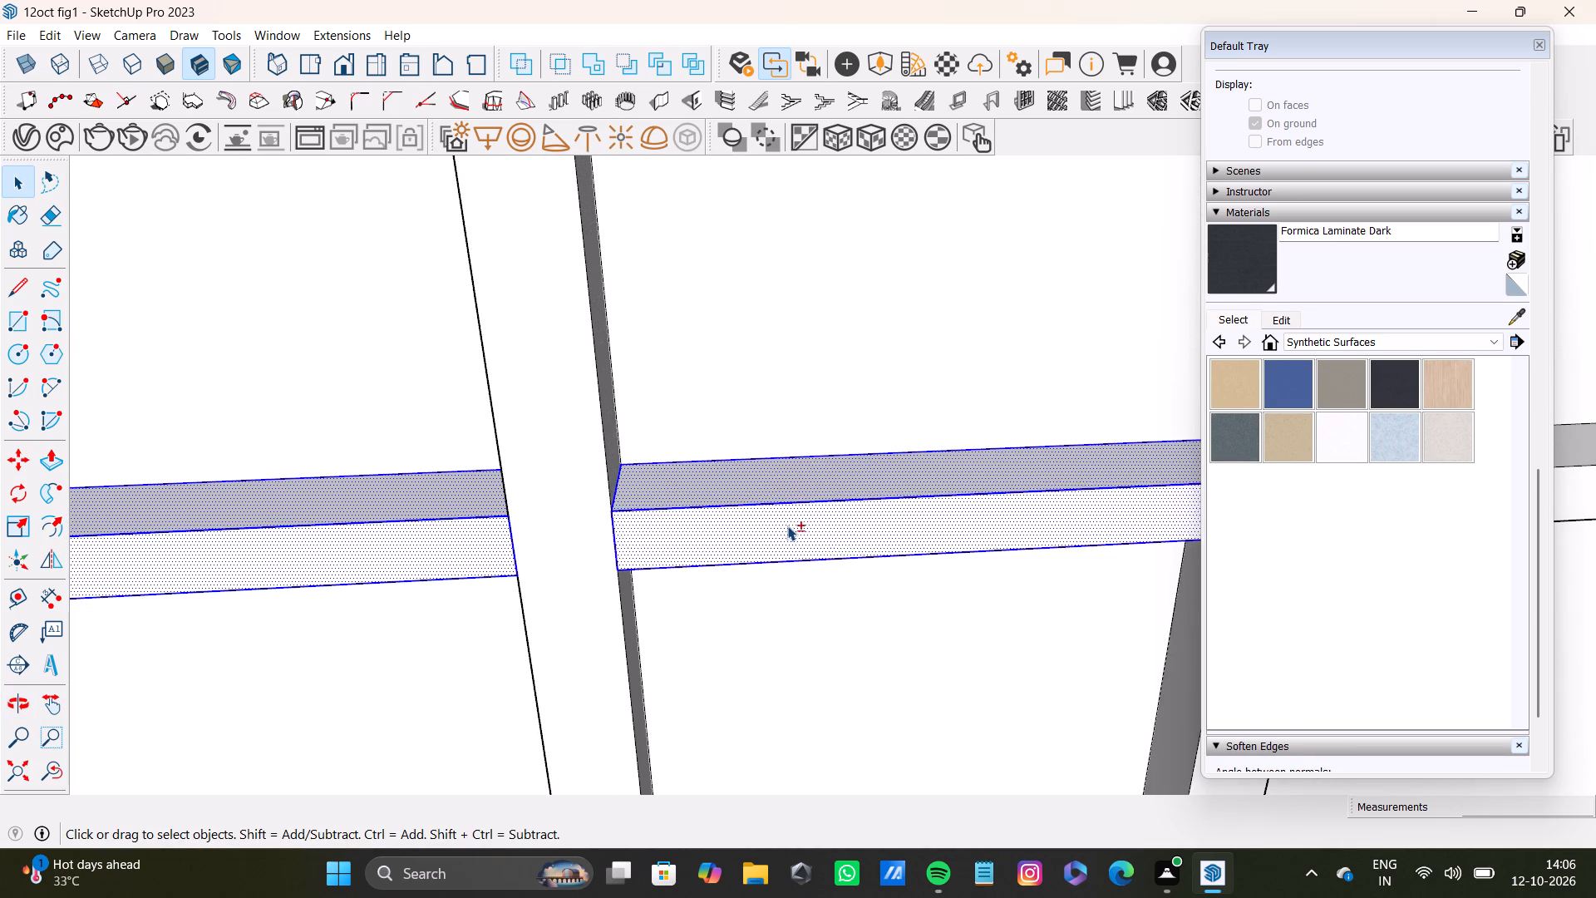
# Add the top and front faces of the sixth and seventh segments of the second box's third horizontal slat to the selection.
pyautogui.keyDown('shift'); pyautogui.scroll(-5, 791, 524); pyautogui.keyUp('shift')
pyautogui.keyDown('shift'); pyautogui.moveTo(934, 516); pyautogui.dragTo(677, 539, button='middle'); pyautogui.keyUp('shift')
pyautogui.keyDown('shift'); pyautogui.scroll(6, 875, 513); pyautogui.keyUp('shift')
pyautogui.keyDown('shift'); pyautogui.doubleClick(900, 499); pyautogui.keyUp('shift')
pyautogui.keyDown('shift'); pyautogui.doubleClick(911, 540); pyautogui.keyUp('shift')
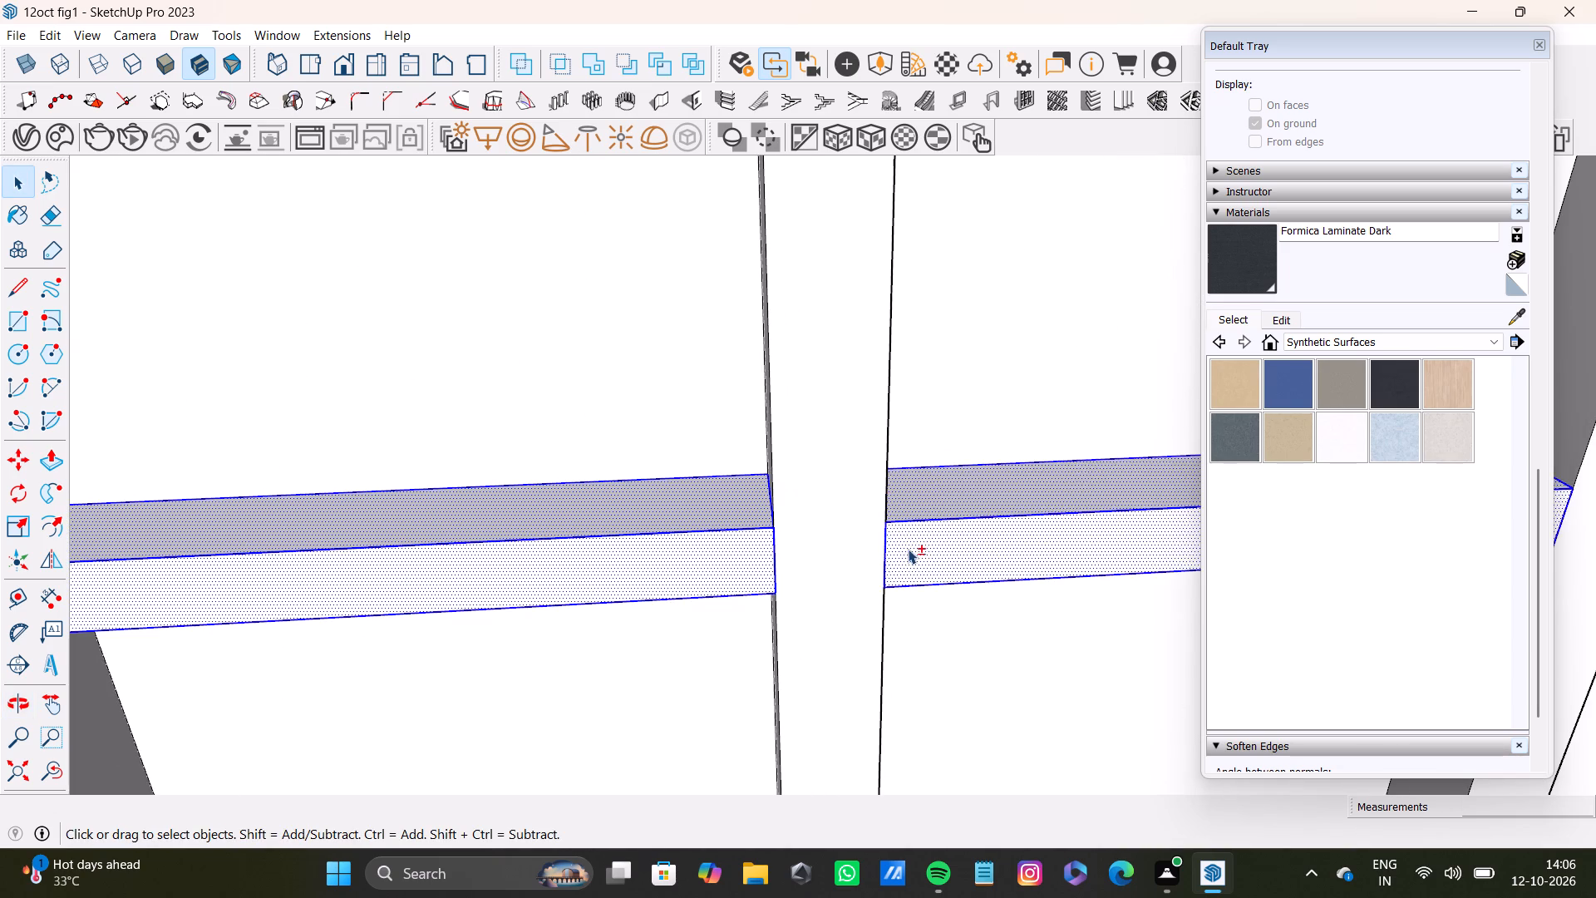
pyautogui.keyDown('shift'); pyautogui.scroll(-9, 907, 550); pyautogui.keyUp('shift')
pyautogui.keyDown('shift'); pyautogui.moveTo(1116, 449); pyautogui.dragTo(594, 393, button='middle'); pyautogui.keyUp('shift')
pyautogui.keyDown('shift'); pyautogui.scroll(7, 972, 447); pyautogui.keyUp('shift')
pyautogui.keyDown('shift'); pyautogui.doubleClick(872, 396); pyautogui.keyUp('shift')
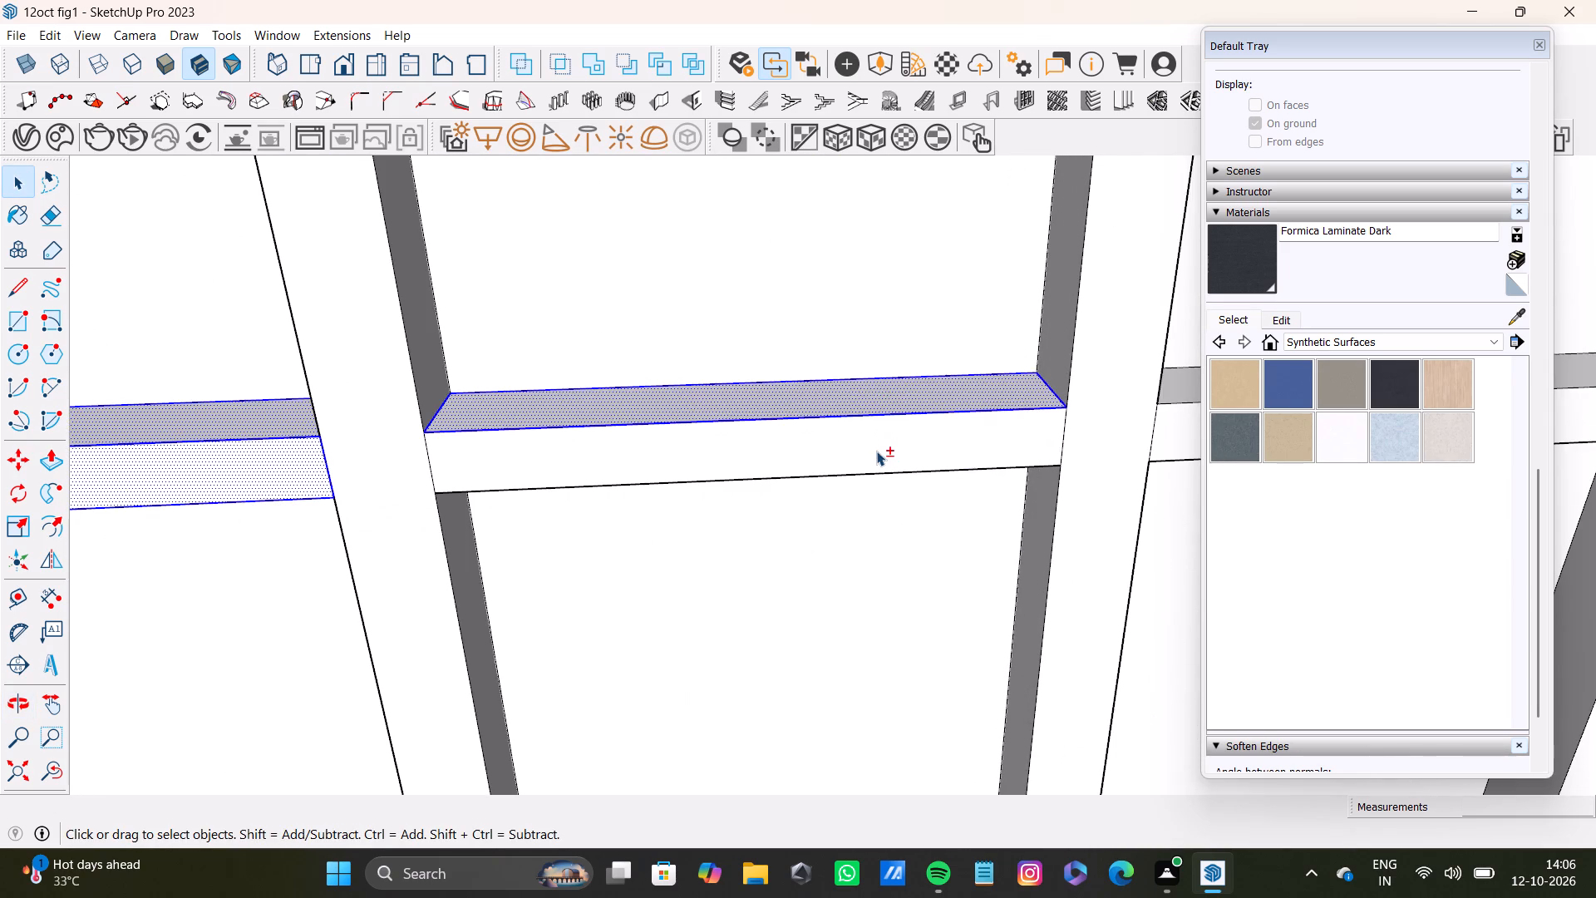
pyautogui.keyDown('shift'); pyautogui.doubleClick(876, 451); pyautogui.keyUp('shift')
# Add the top and front faces of the eighth, second-to-last segment of the second box's third horizontal slat to the selection.
pyautogui.keyDown('shift'); pyautogui.moveTo(894, 442); pyautogui.dragTo(312, 432, button='middle'); pyautogui.keyUp('shift')
pyautogui.keyDown('shift'); pyautogui.scroll(3, 828, 377); pyautogui.keyUp('shift')
pyautogui.keyDown('shift'); pyautogui.doubleClick(757, 373); pyautogui.keyUp('shift')
pyautogui.keyDown('shift'); pyautogui.doubleClick(777, 420); pyautogui.keyUp('shift')
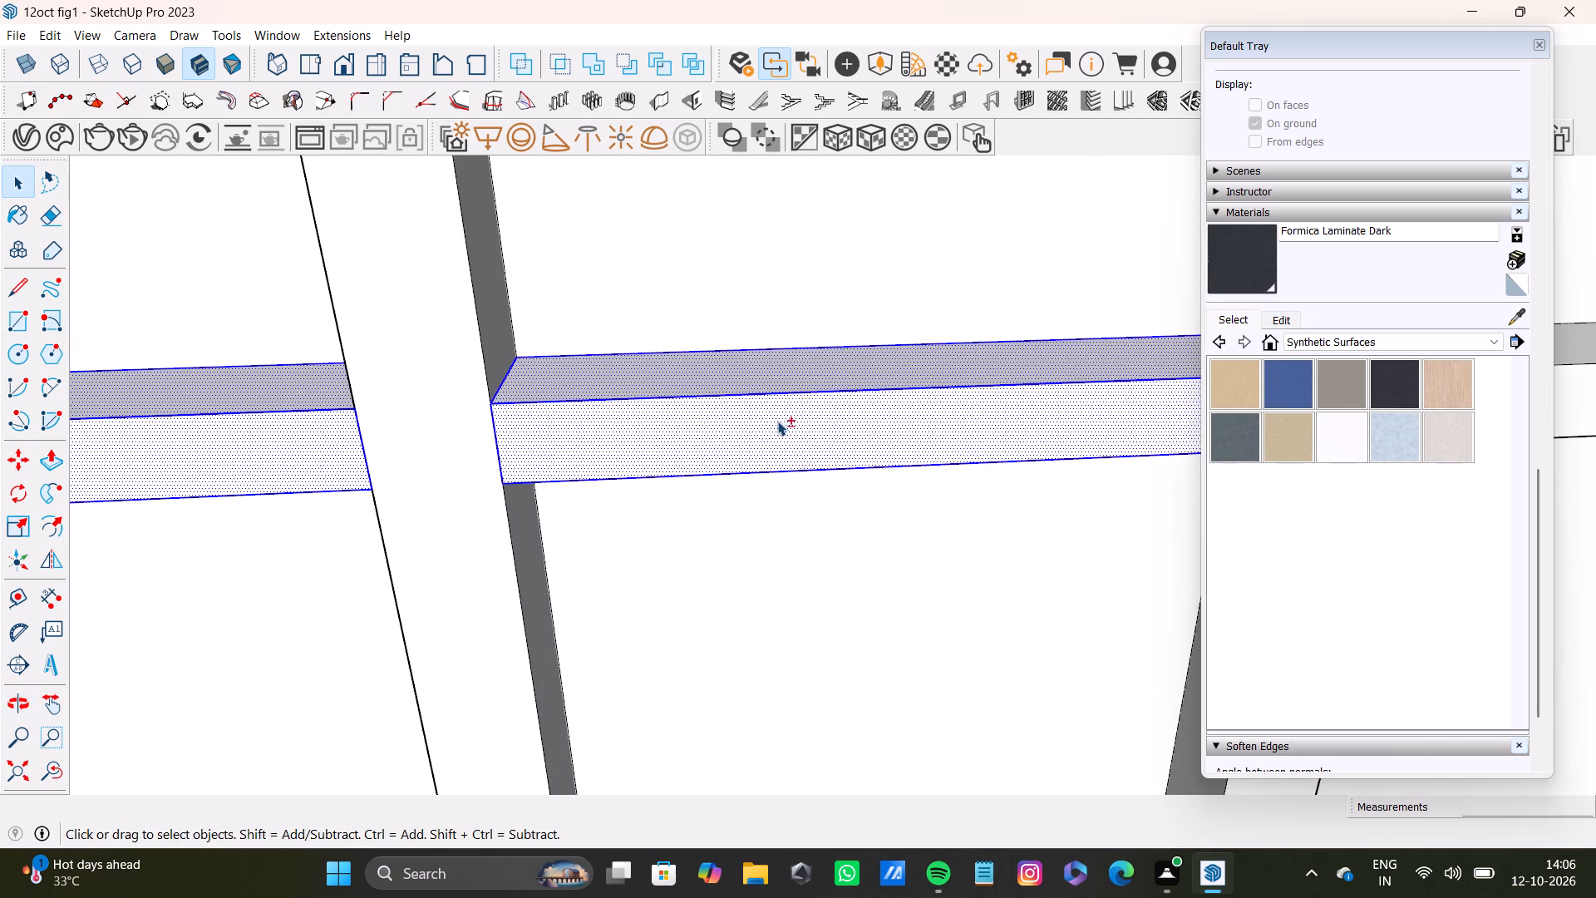
pyautogui.keyDown('shift'); pyautogui.scroll(-13, 786, 430); pyautogui.keyUp('shift')
pyautogui.keyDown('shift'); pyautogui.moveTo(868, 406); pyautogui.dragTo(520, 397, button='middle'); pyautogui.keyUp('shift')
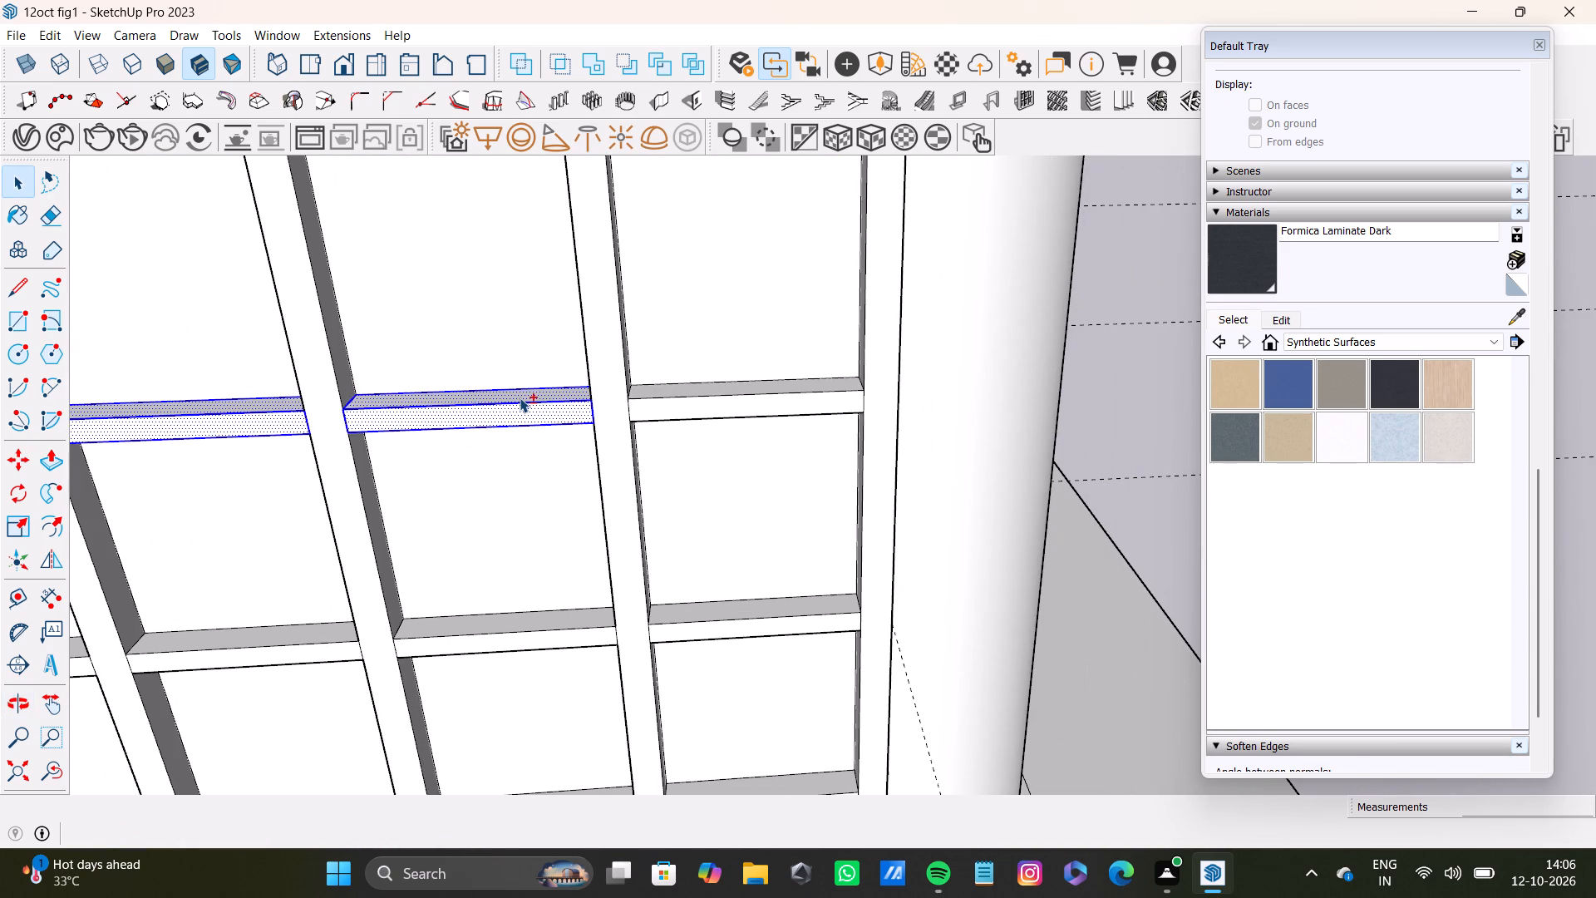
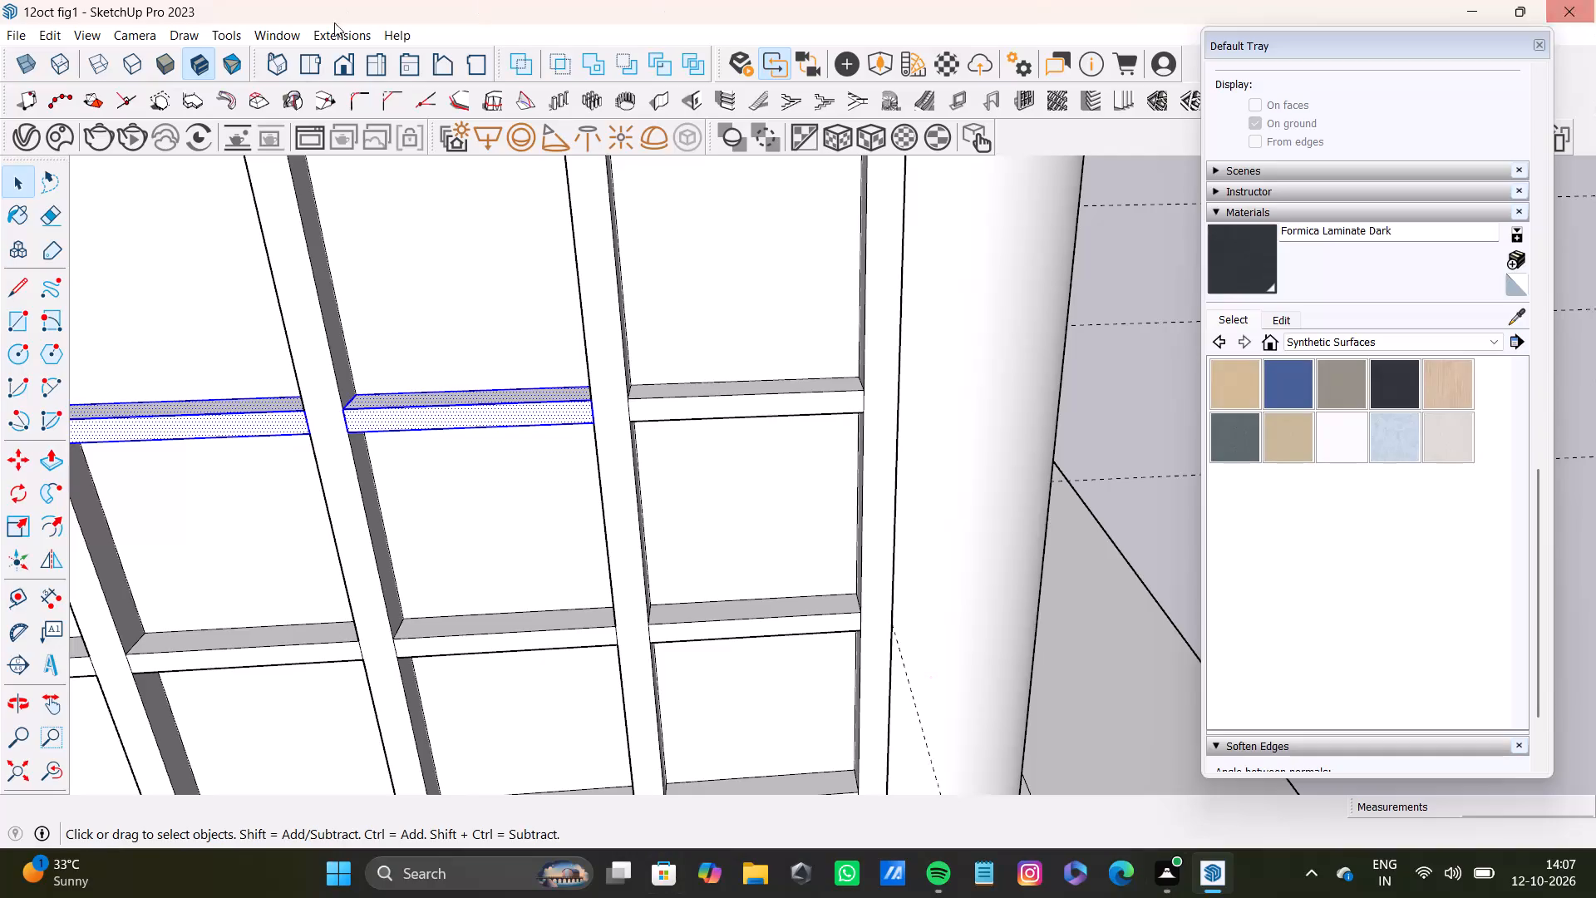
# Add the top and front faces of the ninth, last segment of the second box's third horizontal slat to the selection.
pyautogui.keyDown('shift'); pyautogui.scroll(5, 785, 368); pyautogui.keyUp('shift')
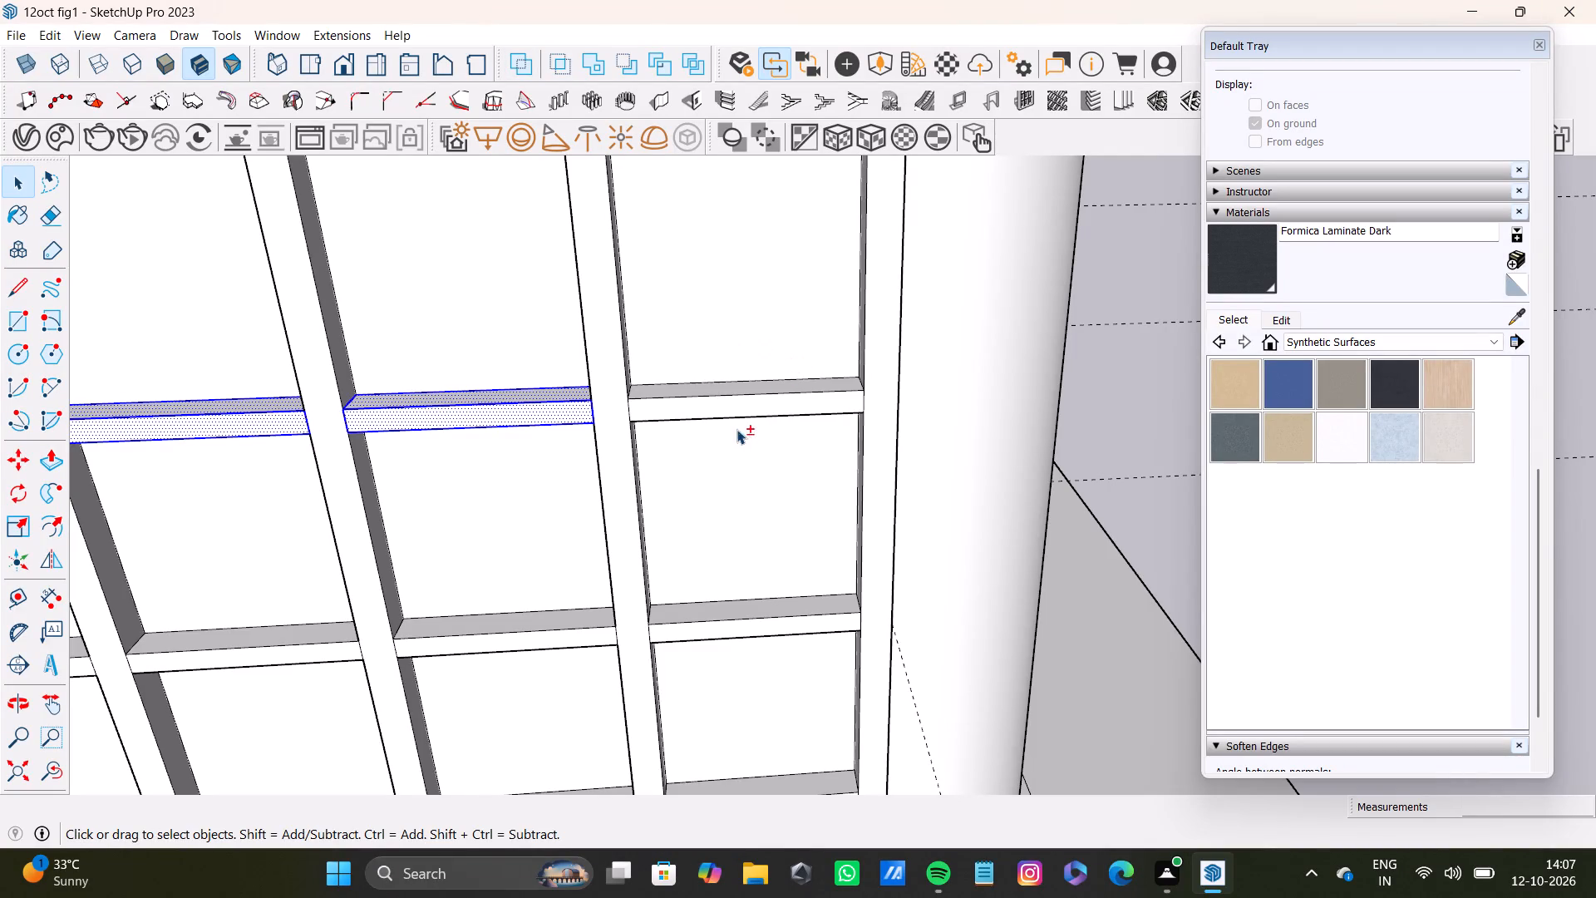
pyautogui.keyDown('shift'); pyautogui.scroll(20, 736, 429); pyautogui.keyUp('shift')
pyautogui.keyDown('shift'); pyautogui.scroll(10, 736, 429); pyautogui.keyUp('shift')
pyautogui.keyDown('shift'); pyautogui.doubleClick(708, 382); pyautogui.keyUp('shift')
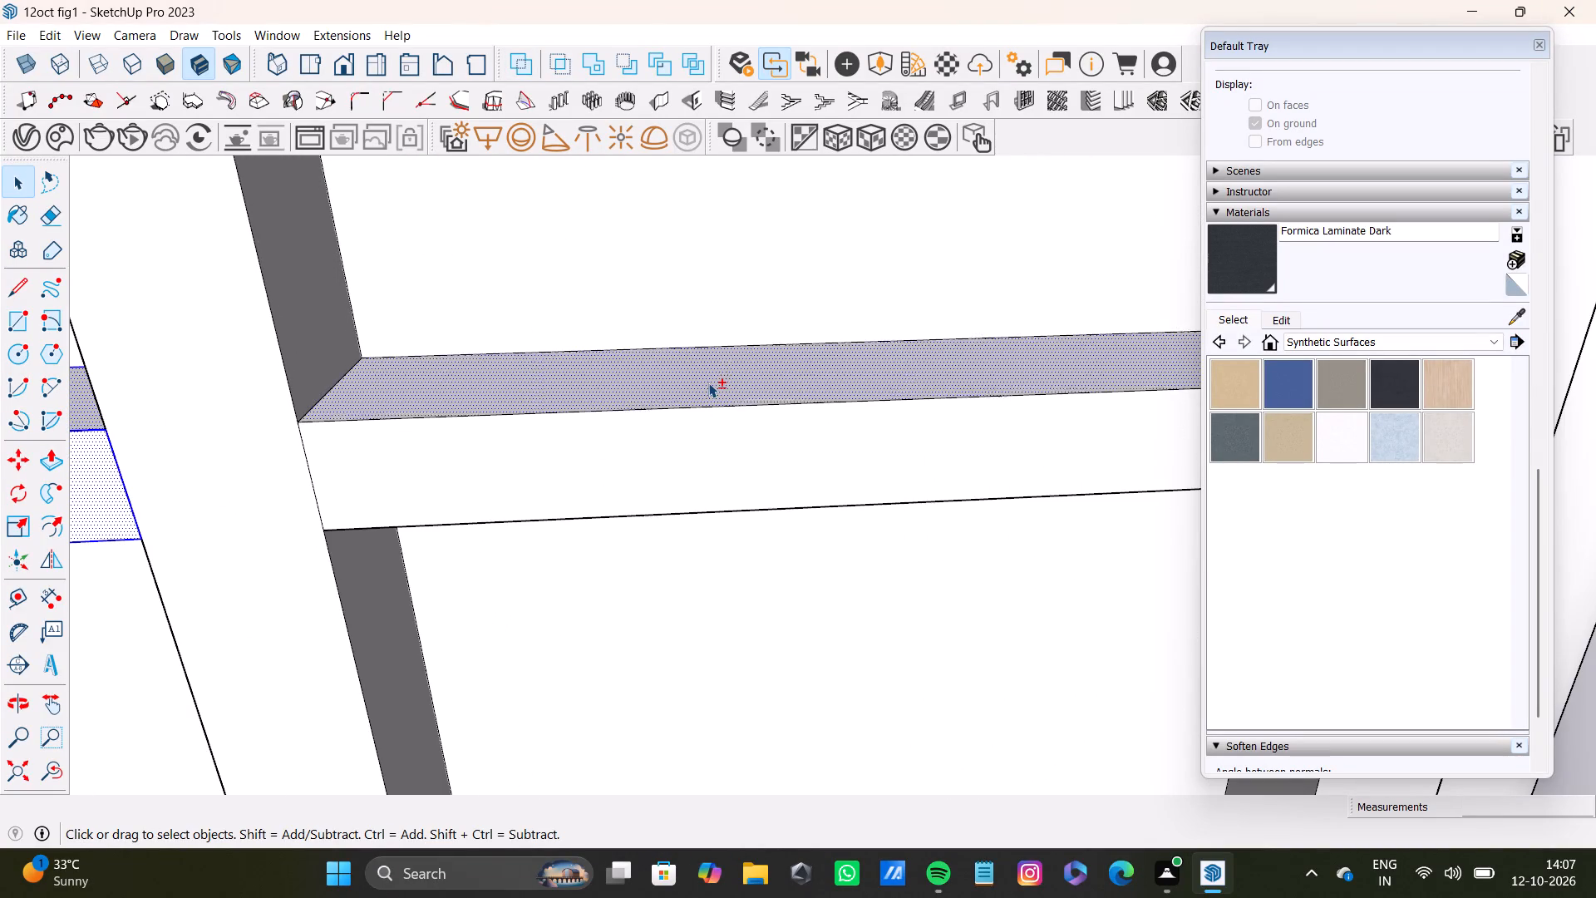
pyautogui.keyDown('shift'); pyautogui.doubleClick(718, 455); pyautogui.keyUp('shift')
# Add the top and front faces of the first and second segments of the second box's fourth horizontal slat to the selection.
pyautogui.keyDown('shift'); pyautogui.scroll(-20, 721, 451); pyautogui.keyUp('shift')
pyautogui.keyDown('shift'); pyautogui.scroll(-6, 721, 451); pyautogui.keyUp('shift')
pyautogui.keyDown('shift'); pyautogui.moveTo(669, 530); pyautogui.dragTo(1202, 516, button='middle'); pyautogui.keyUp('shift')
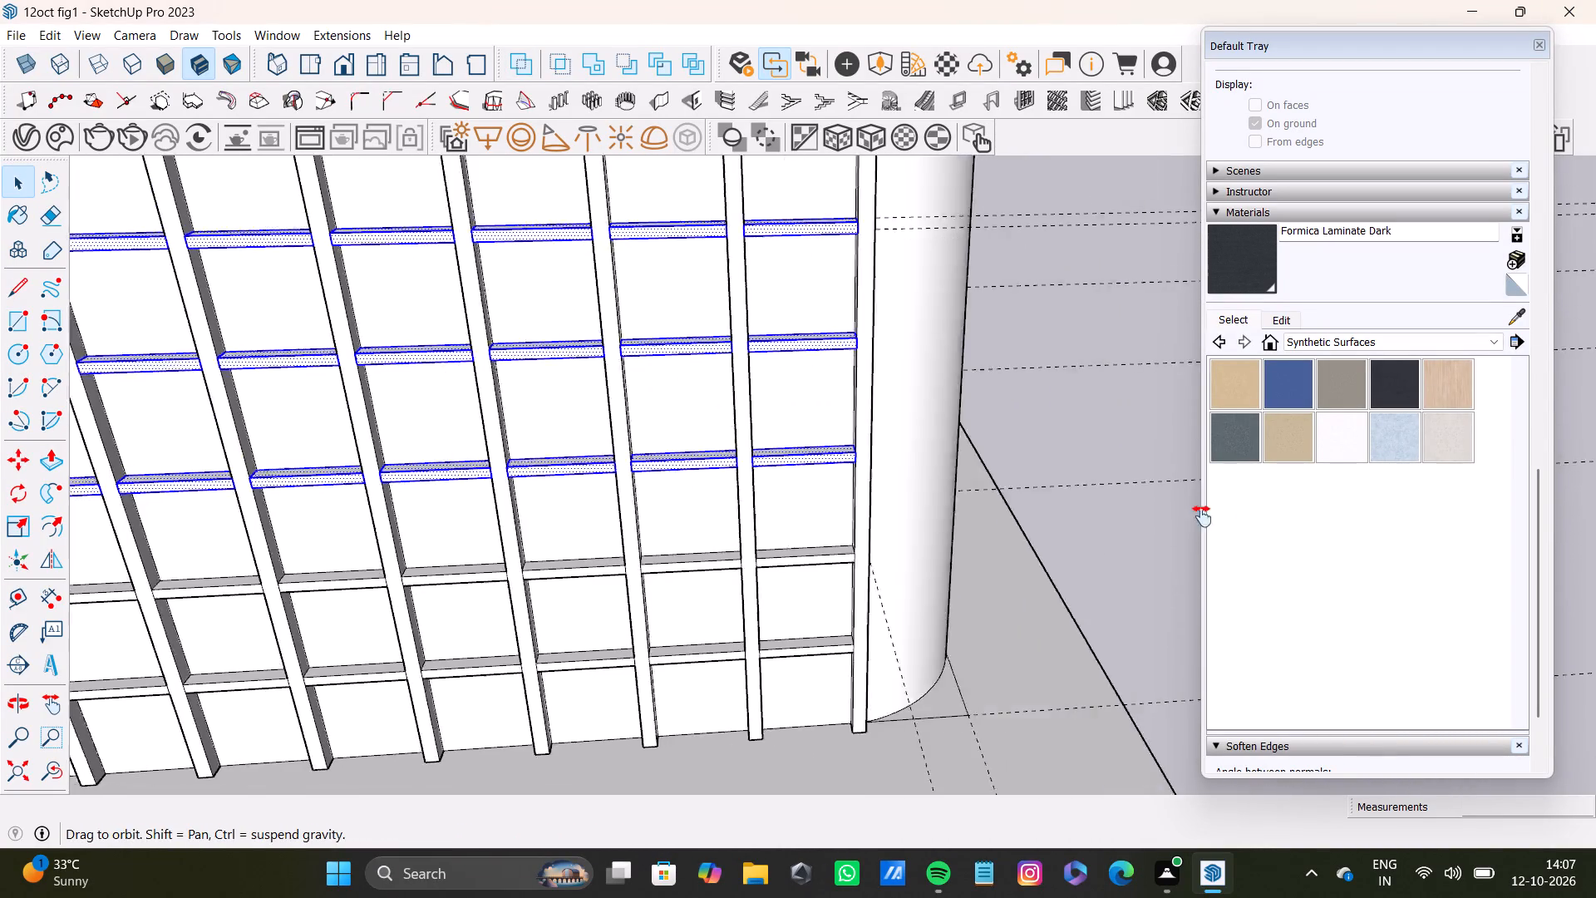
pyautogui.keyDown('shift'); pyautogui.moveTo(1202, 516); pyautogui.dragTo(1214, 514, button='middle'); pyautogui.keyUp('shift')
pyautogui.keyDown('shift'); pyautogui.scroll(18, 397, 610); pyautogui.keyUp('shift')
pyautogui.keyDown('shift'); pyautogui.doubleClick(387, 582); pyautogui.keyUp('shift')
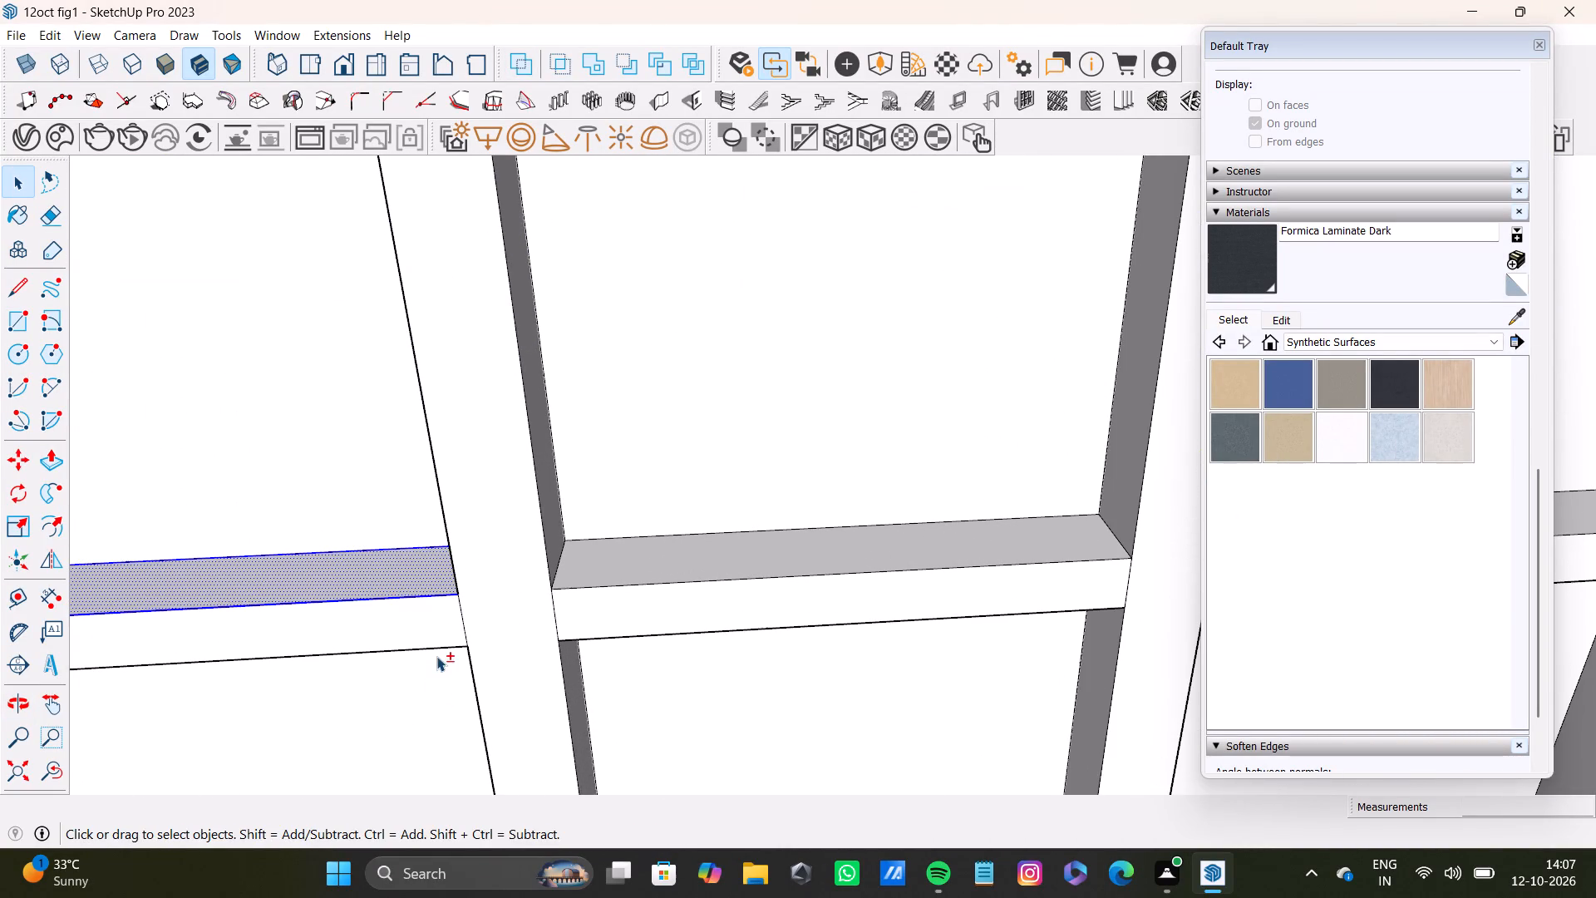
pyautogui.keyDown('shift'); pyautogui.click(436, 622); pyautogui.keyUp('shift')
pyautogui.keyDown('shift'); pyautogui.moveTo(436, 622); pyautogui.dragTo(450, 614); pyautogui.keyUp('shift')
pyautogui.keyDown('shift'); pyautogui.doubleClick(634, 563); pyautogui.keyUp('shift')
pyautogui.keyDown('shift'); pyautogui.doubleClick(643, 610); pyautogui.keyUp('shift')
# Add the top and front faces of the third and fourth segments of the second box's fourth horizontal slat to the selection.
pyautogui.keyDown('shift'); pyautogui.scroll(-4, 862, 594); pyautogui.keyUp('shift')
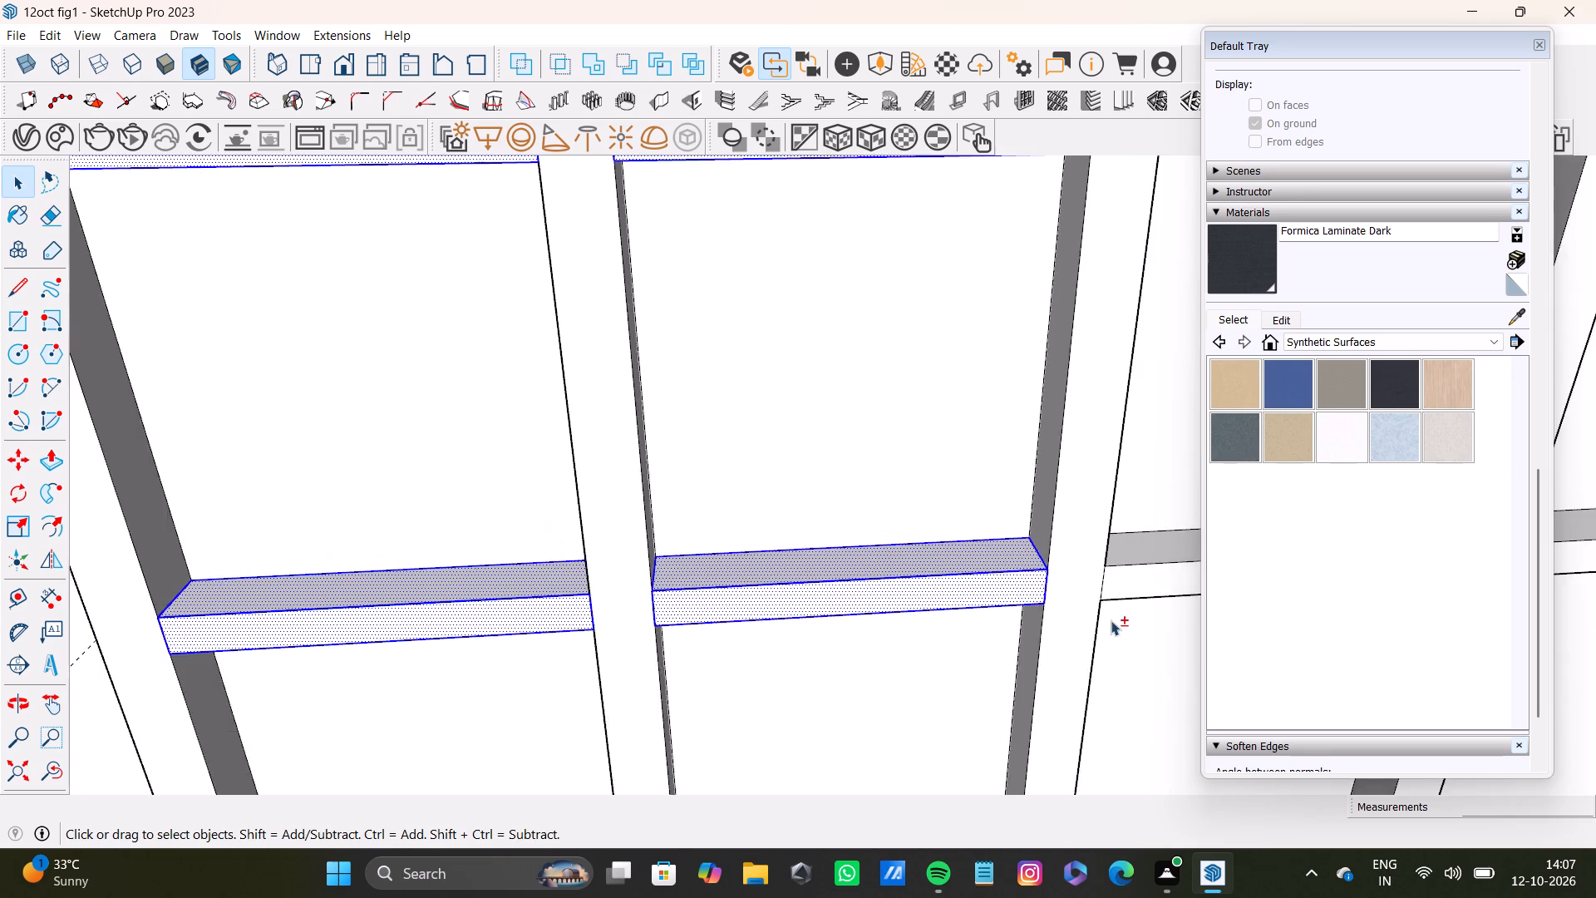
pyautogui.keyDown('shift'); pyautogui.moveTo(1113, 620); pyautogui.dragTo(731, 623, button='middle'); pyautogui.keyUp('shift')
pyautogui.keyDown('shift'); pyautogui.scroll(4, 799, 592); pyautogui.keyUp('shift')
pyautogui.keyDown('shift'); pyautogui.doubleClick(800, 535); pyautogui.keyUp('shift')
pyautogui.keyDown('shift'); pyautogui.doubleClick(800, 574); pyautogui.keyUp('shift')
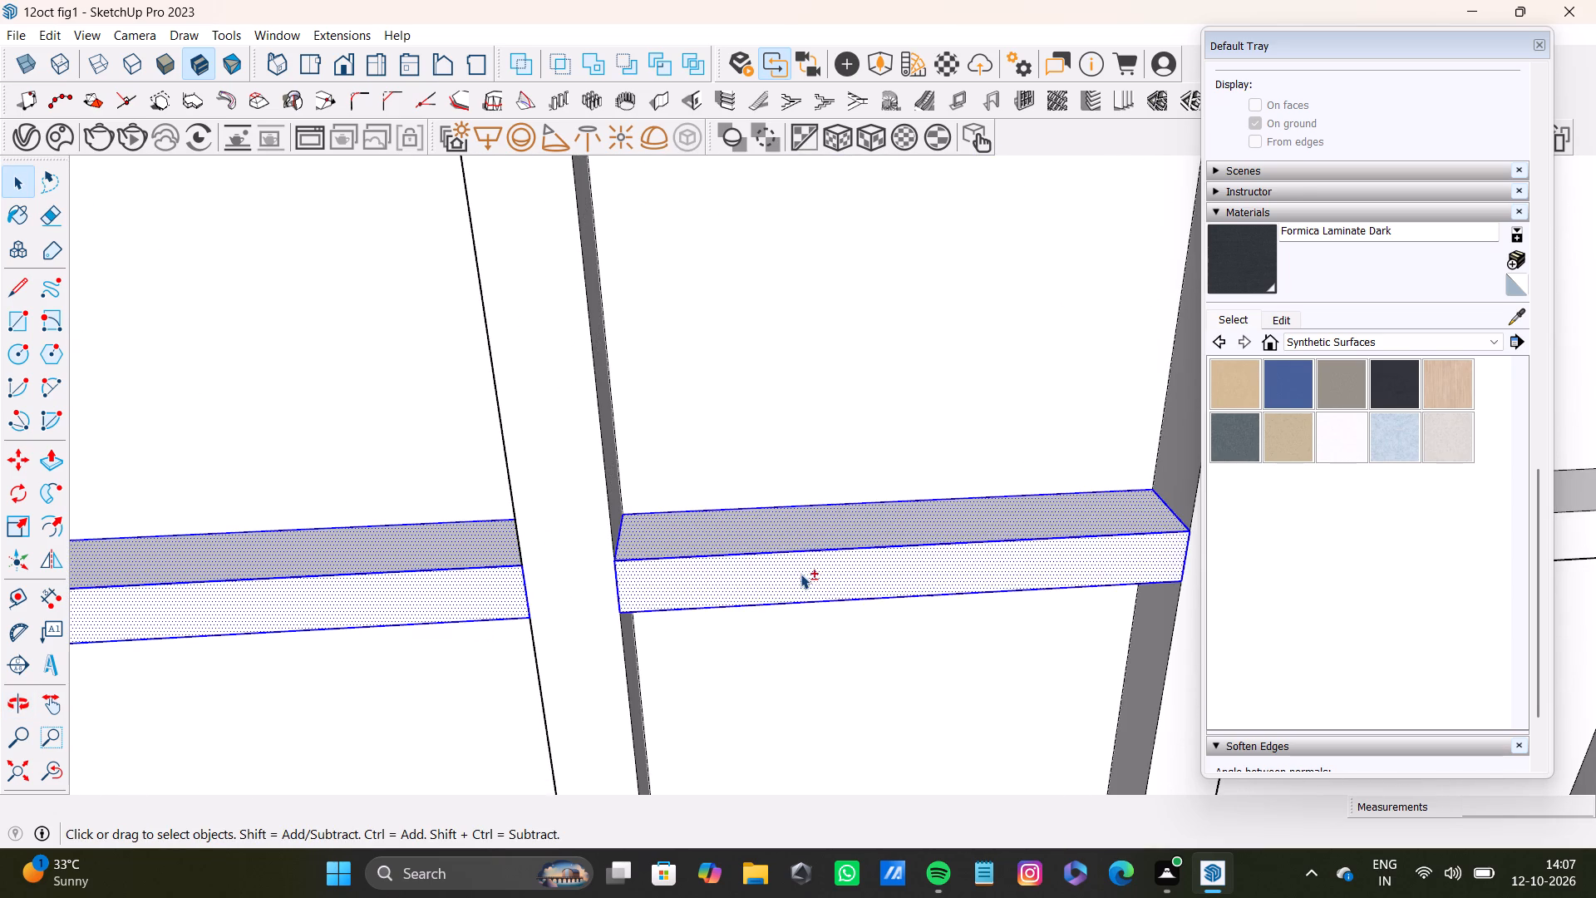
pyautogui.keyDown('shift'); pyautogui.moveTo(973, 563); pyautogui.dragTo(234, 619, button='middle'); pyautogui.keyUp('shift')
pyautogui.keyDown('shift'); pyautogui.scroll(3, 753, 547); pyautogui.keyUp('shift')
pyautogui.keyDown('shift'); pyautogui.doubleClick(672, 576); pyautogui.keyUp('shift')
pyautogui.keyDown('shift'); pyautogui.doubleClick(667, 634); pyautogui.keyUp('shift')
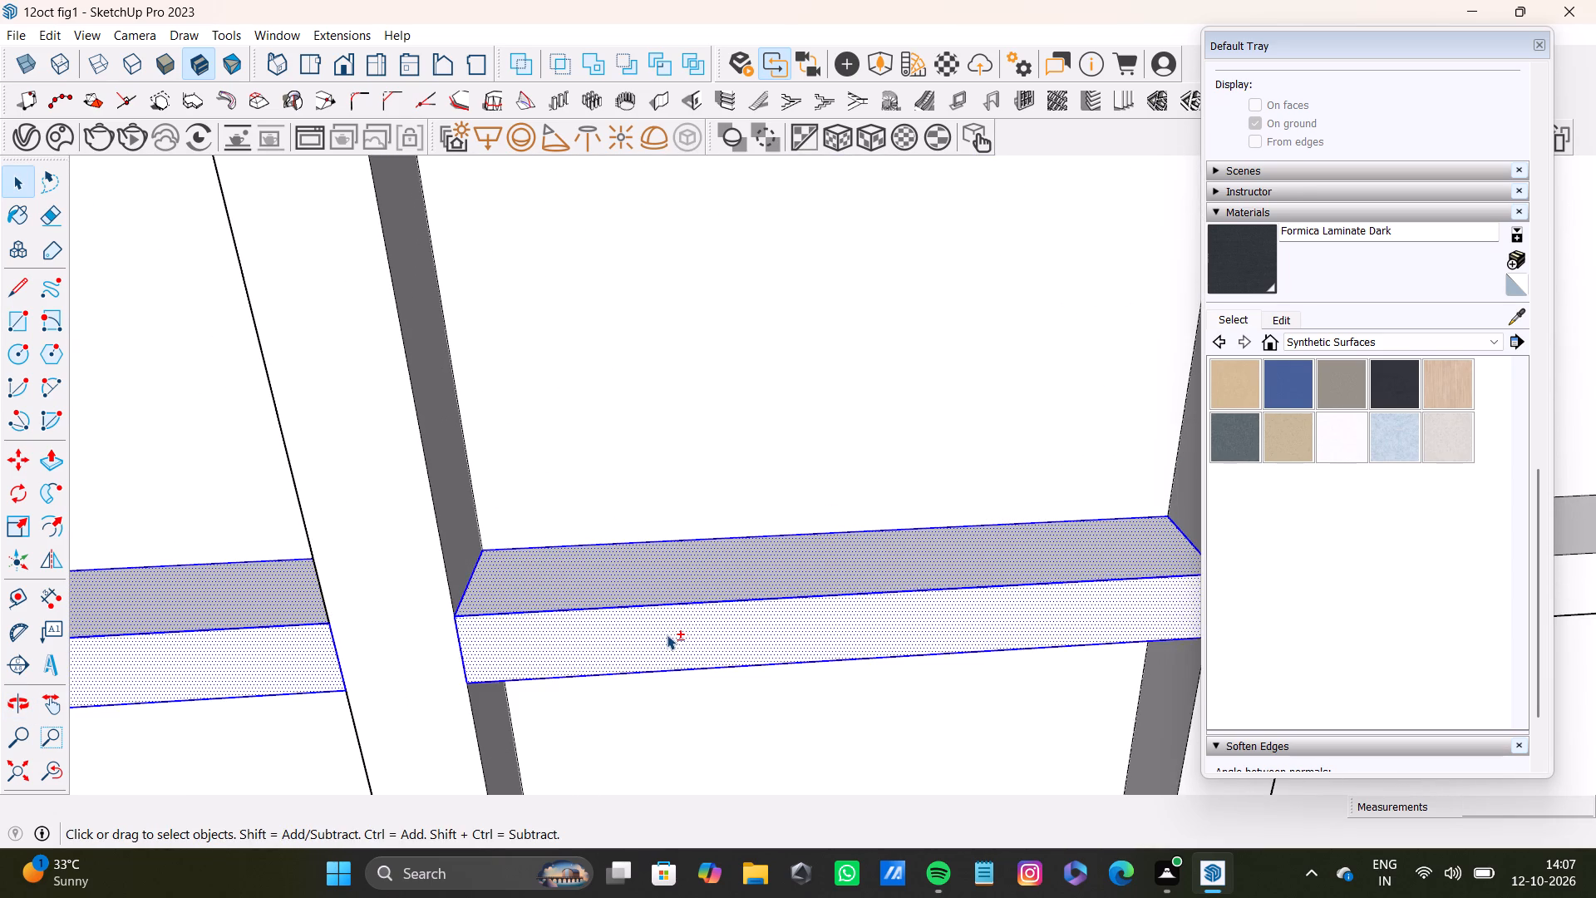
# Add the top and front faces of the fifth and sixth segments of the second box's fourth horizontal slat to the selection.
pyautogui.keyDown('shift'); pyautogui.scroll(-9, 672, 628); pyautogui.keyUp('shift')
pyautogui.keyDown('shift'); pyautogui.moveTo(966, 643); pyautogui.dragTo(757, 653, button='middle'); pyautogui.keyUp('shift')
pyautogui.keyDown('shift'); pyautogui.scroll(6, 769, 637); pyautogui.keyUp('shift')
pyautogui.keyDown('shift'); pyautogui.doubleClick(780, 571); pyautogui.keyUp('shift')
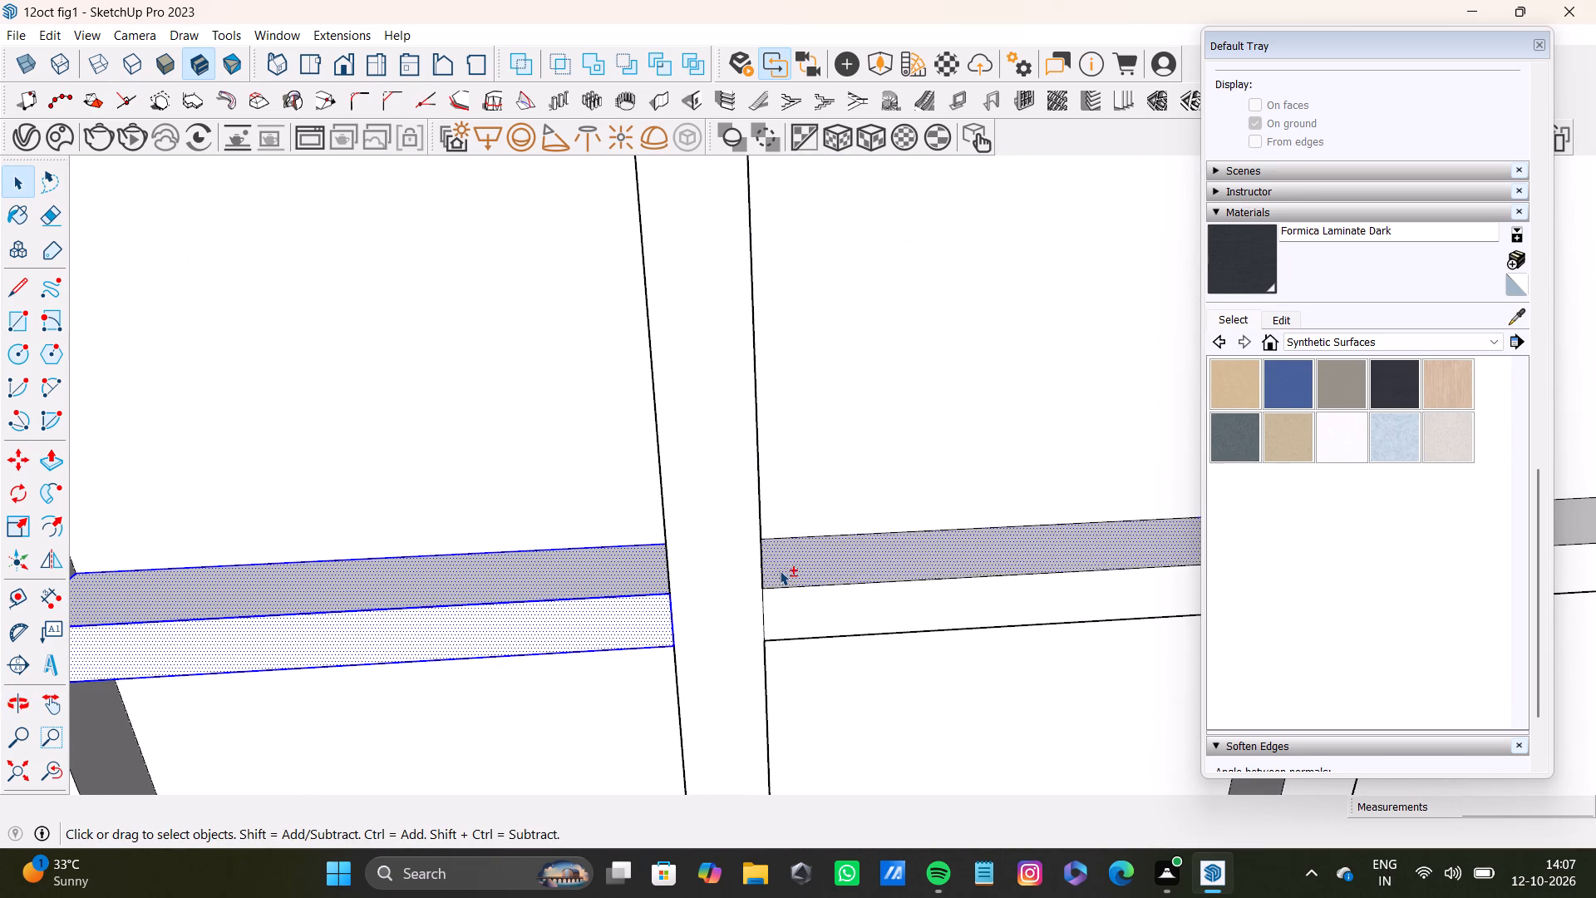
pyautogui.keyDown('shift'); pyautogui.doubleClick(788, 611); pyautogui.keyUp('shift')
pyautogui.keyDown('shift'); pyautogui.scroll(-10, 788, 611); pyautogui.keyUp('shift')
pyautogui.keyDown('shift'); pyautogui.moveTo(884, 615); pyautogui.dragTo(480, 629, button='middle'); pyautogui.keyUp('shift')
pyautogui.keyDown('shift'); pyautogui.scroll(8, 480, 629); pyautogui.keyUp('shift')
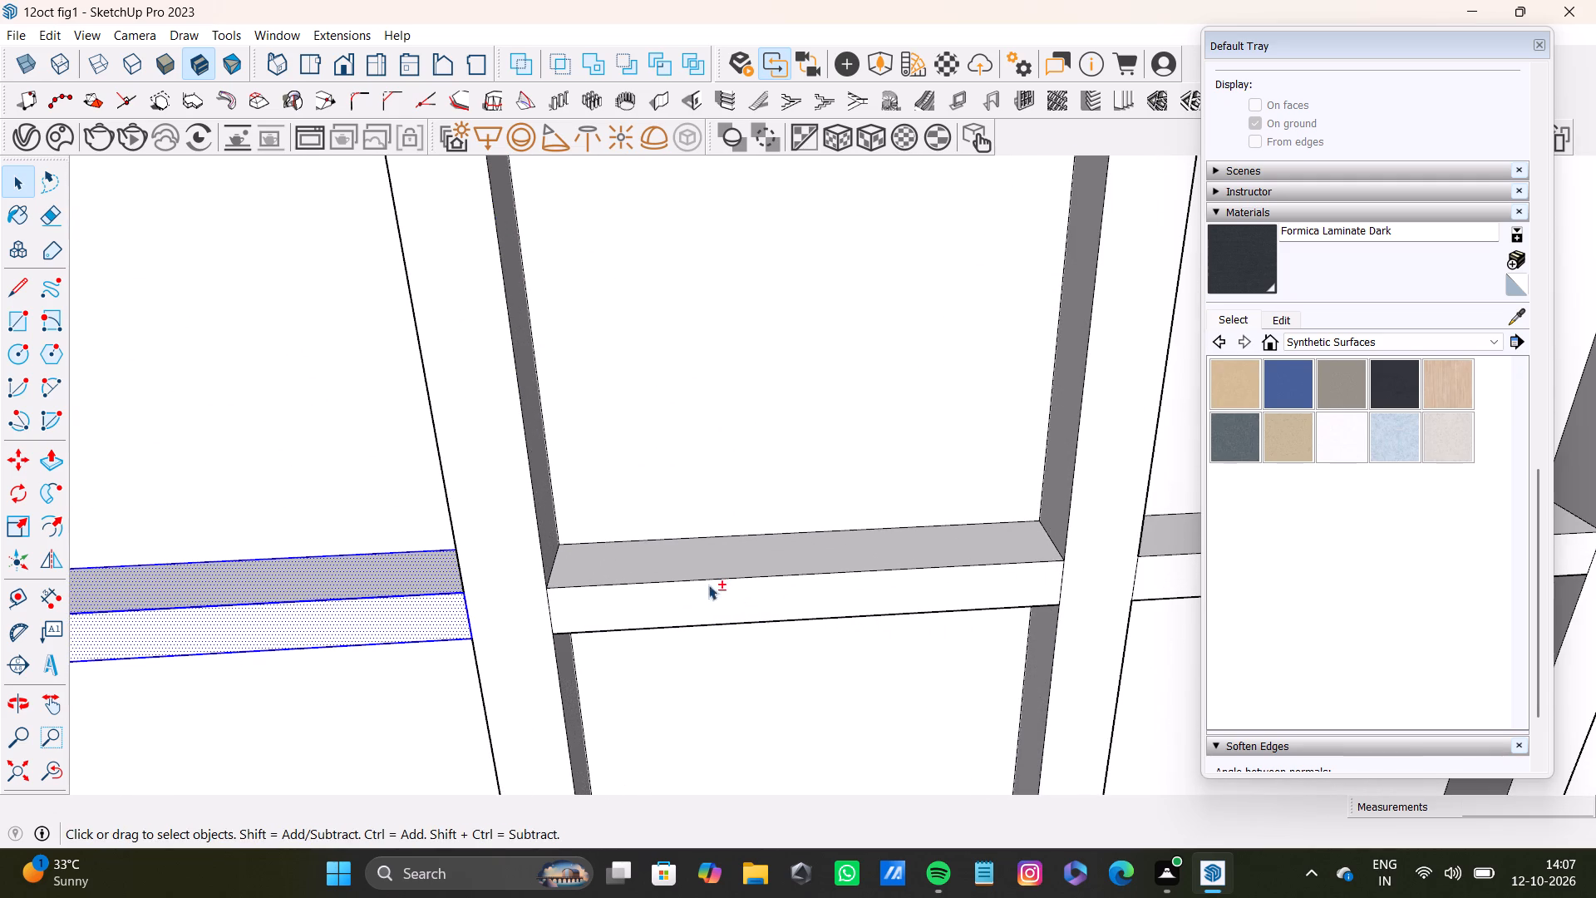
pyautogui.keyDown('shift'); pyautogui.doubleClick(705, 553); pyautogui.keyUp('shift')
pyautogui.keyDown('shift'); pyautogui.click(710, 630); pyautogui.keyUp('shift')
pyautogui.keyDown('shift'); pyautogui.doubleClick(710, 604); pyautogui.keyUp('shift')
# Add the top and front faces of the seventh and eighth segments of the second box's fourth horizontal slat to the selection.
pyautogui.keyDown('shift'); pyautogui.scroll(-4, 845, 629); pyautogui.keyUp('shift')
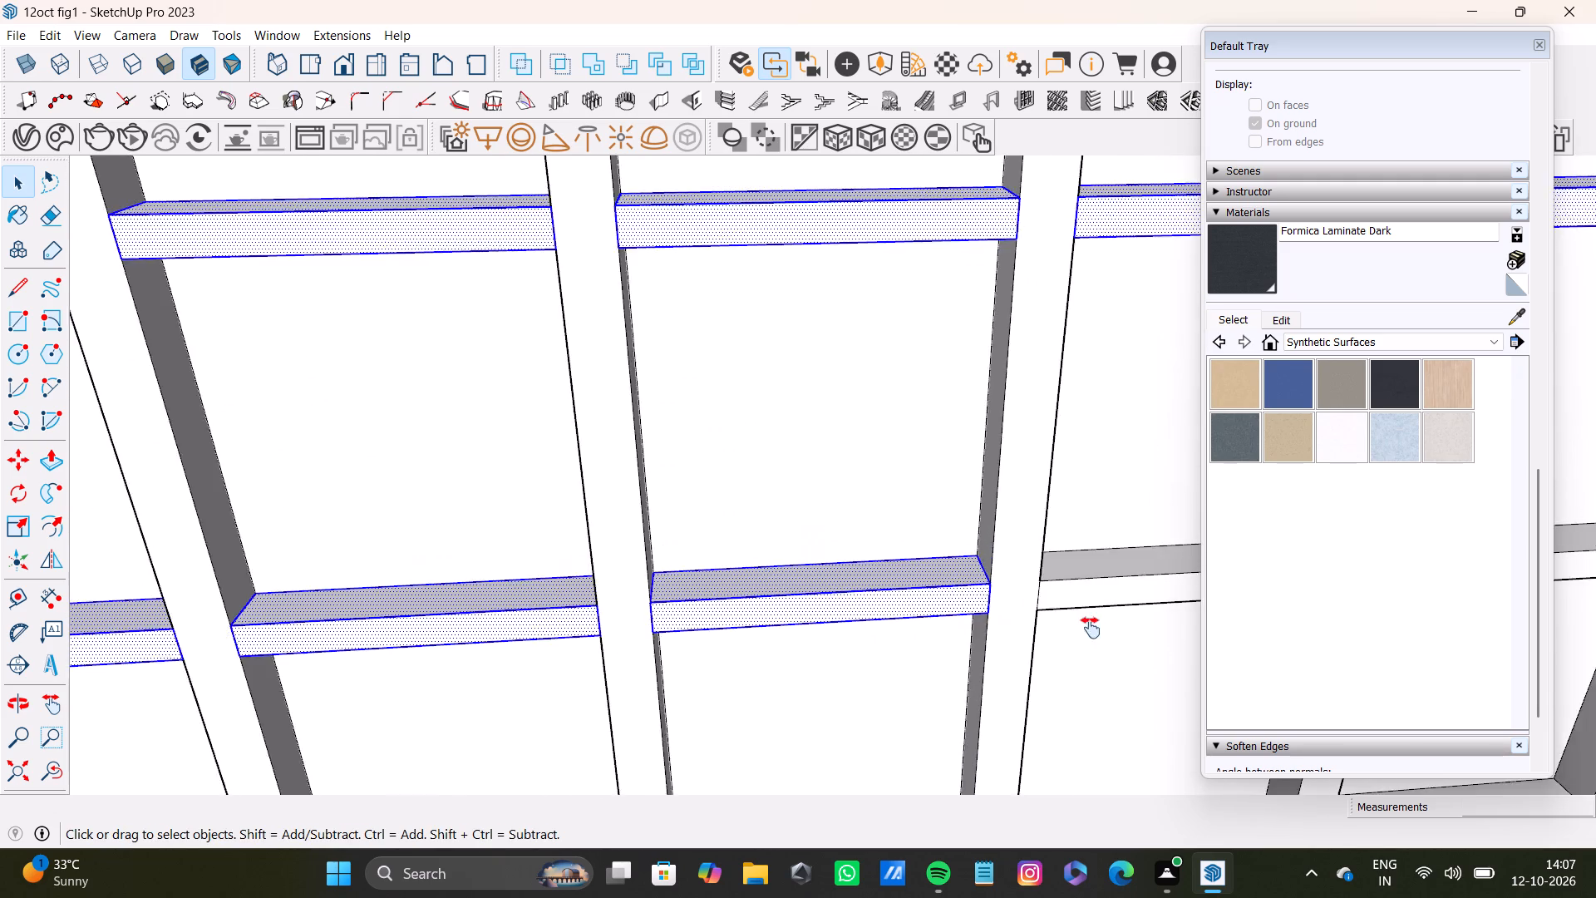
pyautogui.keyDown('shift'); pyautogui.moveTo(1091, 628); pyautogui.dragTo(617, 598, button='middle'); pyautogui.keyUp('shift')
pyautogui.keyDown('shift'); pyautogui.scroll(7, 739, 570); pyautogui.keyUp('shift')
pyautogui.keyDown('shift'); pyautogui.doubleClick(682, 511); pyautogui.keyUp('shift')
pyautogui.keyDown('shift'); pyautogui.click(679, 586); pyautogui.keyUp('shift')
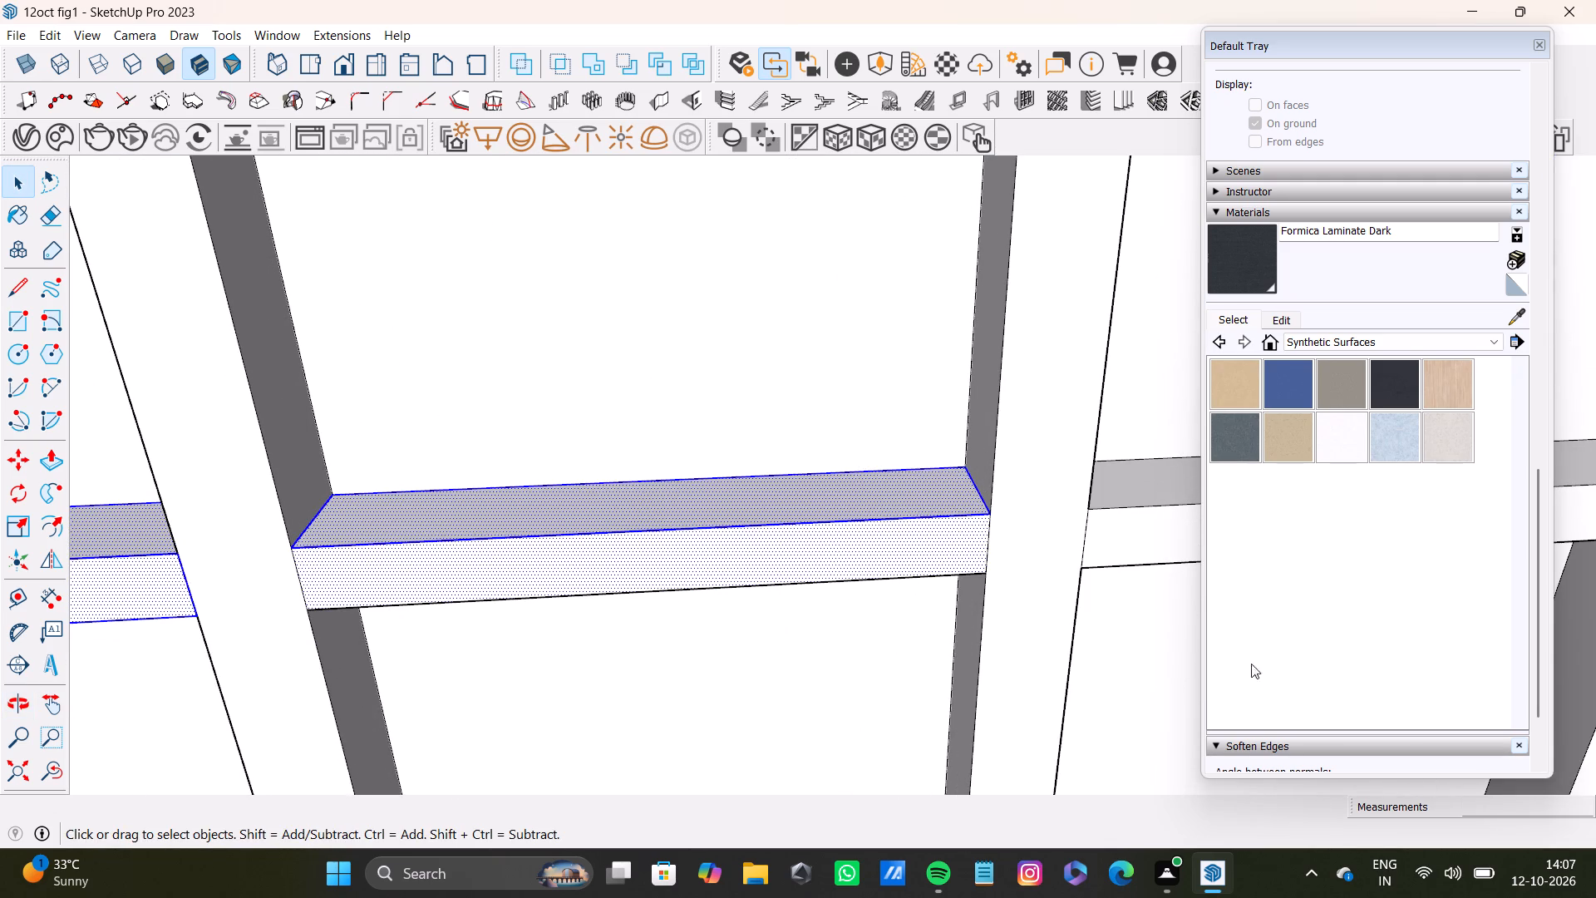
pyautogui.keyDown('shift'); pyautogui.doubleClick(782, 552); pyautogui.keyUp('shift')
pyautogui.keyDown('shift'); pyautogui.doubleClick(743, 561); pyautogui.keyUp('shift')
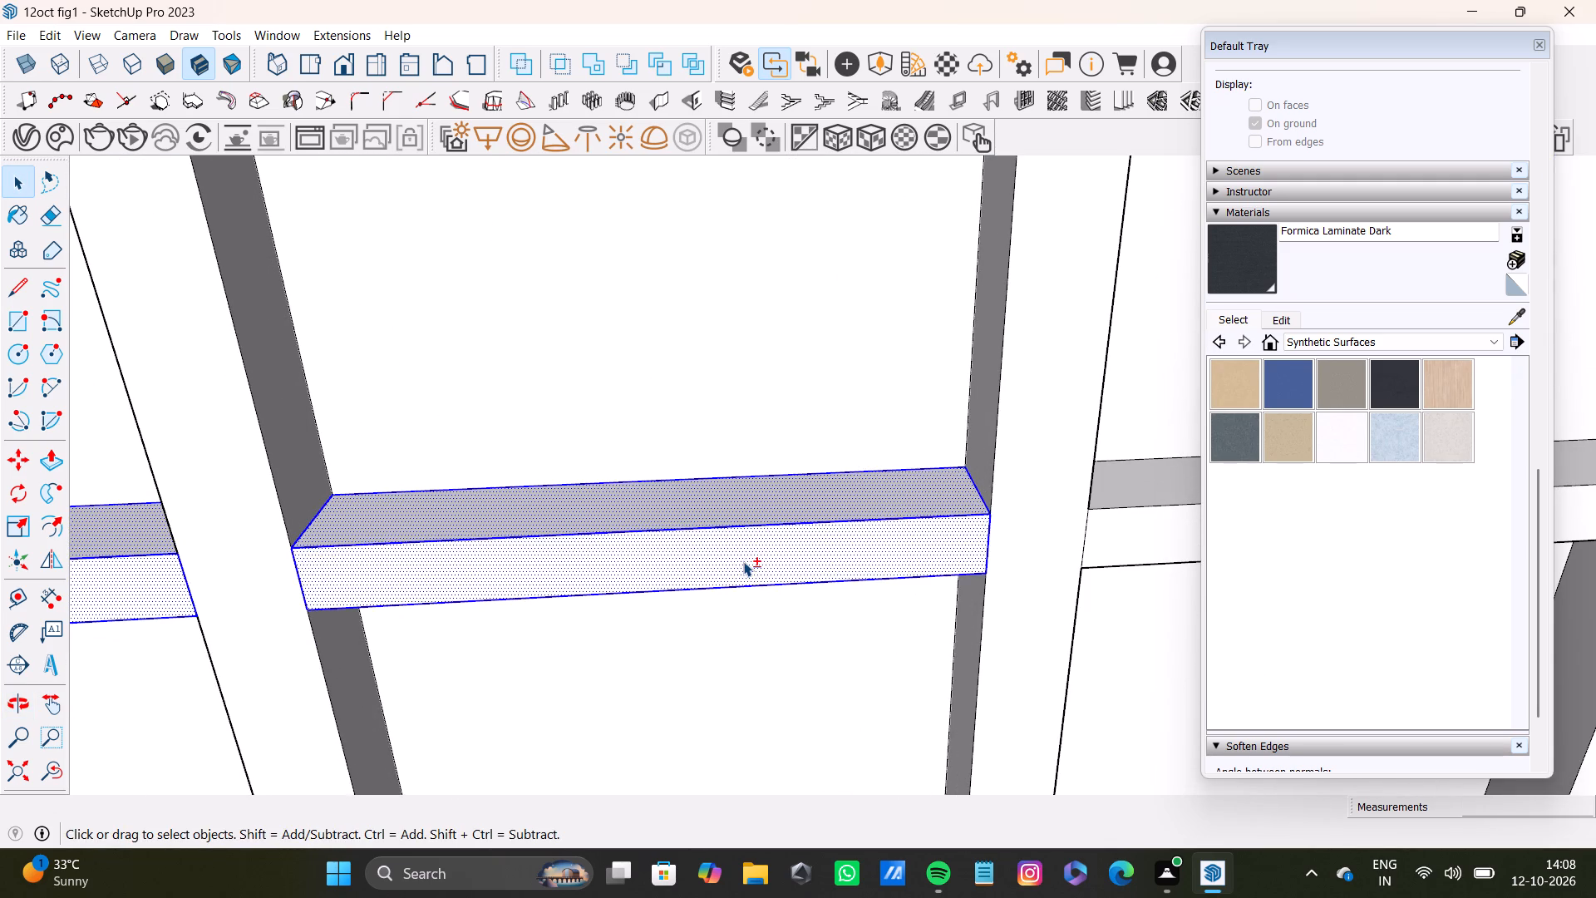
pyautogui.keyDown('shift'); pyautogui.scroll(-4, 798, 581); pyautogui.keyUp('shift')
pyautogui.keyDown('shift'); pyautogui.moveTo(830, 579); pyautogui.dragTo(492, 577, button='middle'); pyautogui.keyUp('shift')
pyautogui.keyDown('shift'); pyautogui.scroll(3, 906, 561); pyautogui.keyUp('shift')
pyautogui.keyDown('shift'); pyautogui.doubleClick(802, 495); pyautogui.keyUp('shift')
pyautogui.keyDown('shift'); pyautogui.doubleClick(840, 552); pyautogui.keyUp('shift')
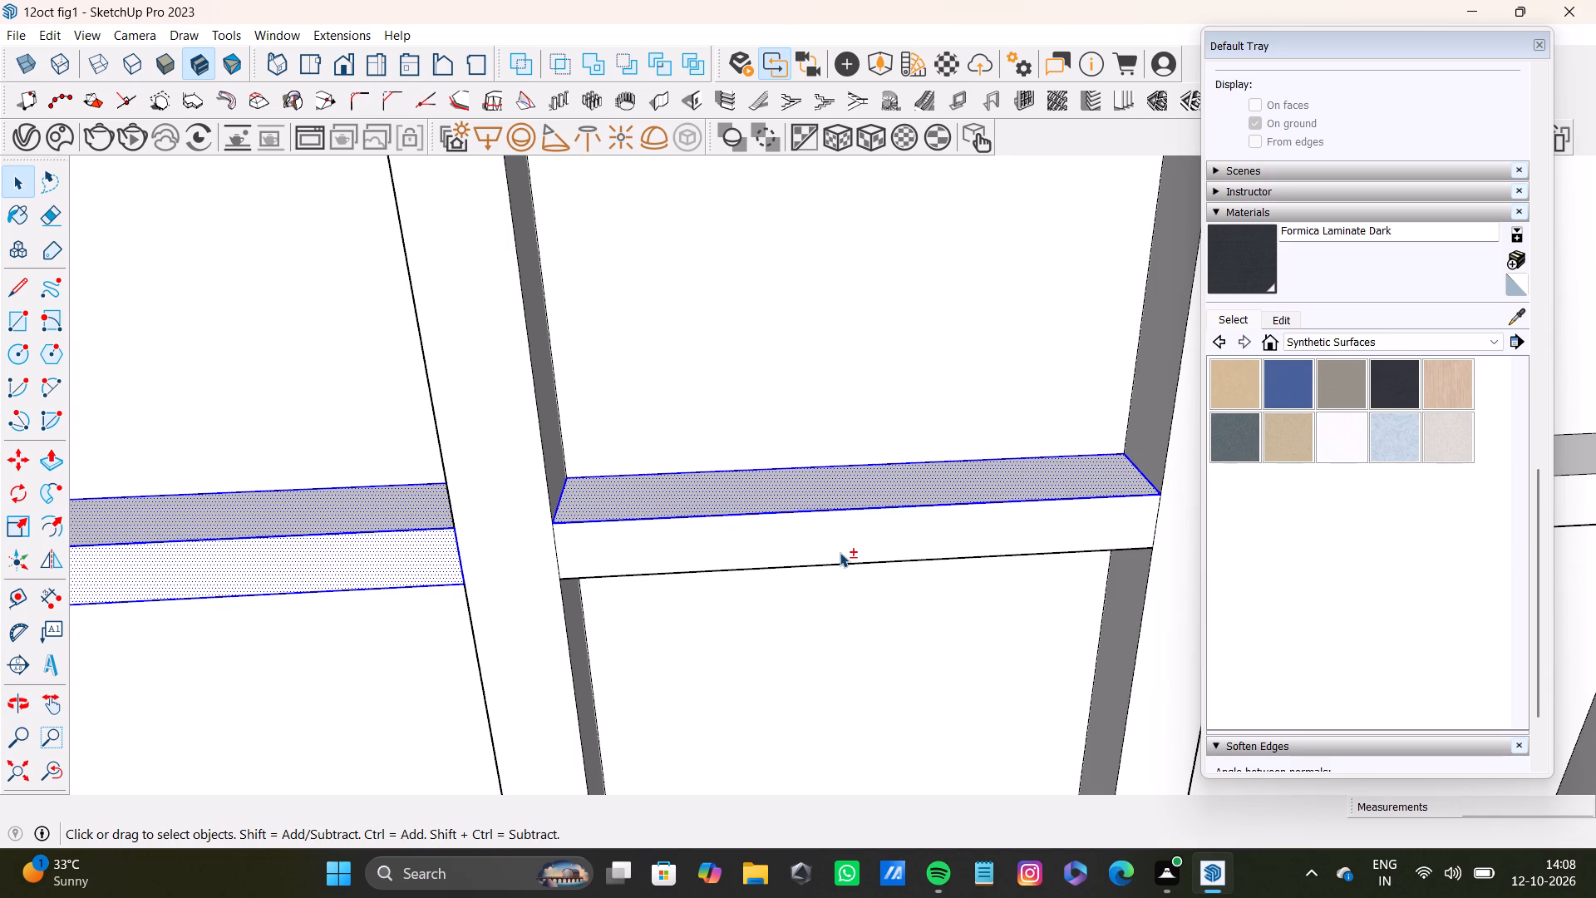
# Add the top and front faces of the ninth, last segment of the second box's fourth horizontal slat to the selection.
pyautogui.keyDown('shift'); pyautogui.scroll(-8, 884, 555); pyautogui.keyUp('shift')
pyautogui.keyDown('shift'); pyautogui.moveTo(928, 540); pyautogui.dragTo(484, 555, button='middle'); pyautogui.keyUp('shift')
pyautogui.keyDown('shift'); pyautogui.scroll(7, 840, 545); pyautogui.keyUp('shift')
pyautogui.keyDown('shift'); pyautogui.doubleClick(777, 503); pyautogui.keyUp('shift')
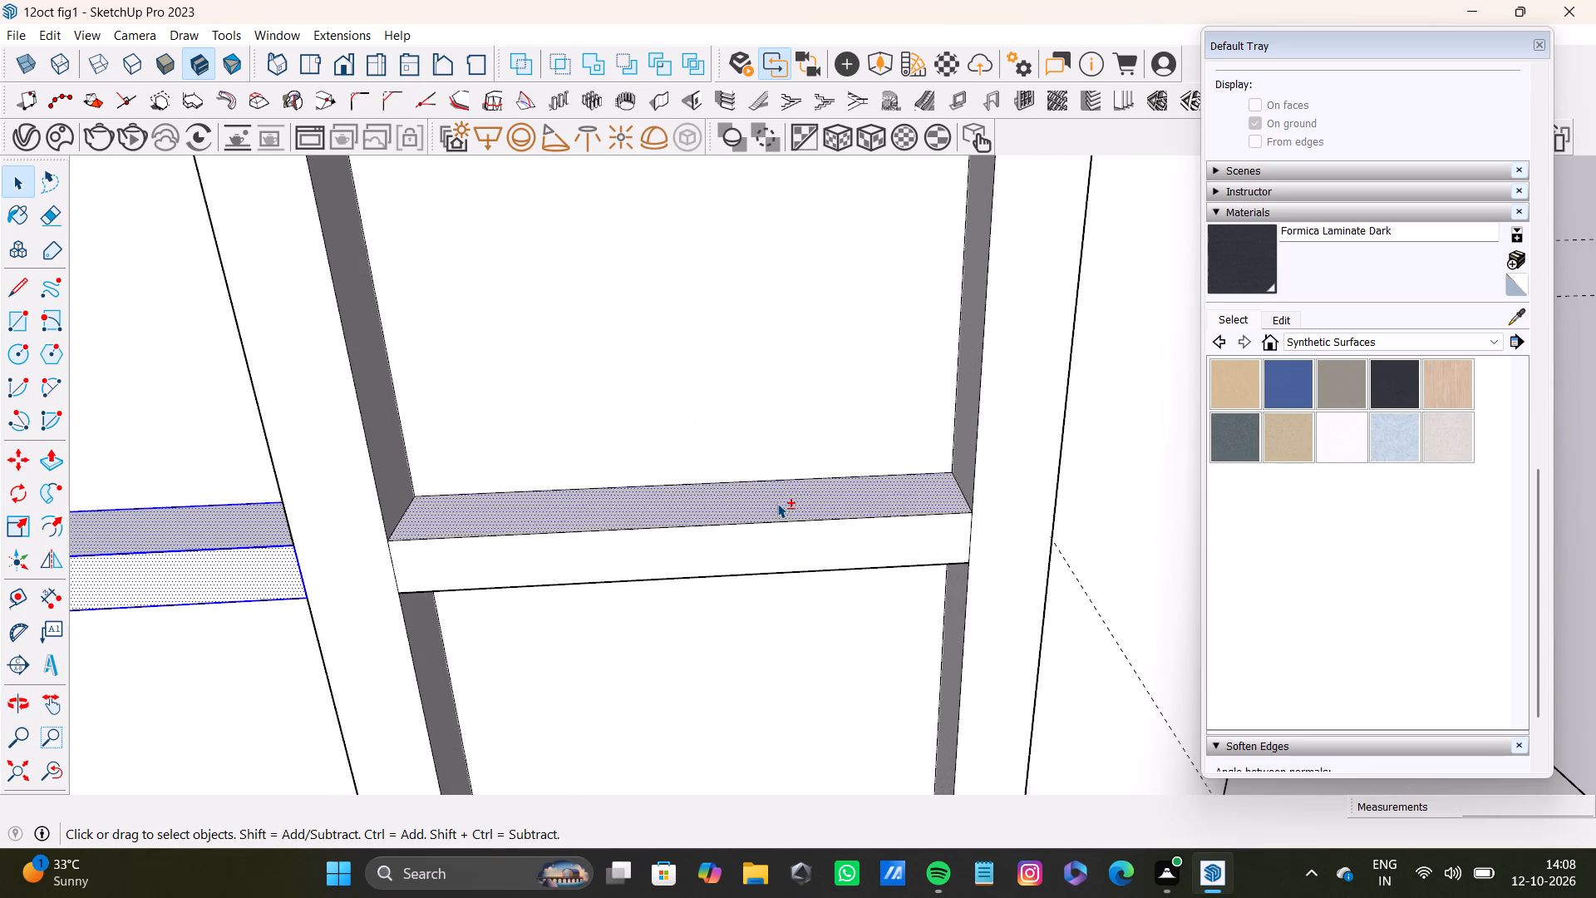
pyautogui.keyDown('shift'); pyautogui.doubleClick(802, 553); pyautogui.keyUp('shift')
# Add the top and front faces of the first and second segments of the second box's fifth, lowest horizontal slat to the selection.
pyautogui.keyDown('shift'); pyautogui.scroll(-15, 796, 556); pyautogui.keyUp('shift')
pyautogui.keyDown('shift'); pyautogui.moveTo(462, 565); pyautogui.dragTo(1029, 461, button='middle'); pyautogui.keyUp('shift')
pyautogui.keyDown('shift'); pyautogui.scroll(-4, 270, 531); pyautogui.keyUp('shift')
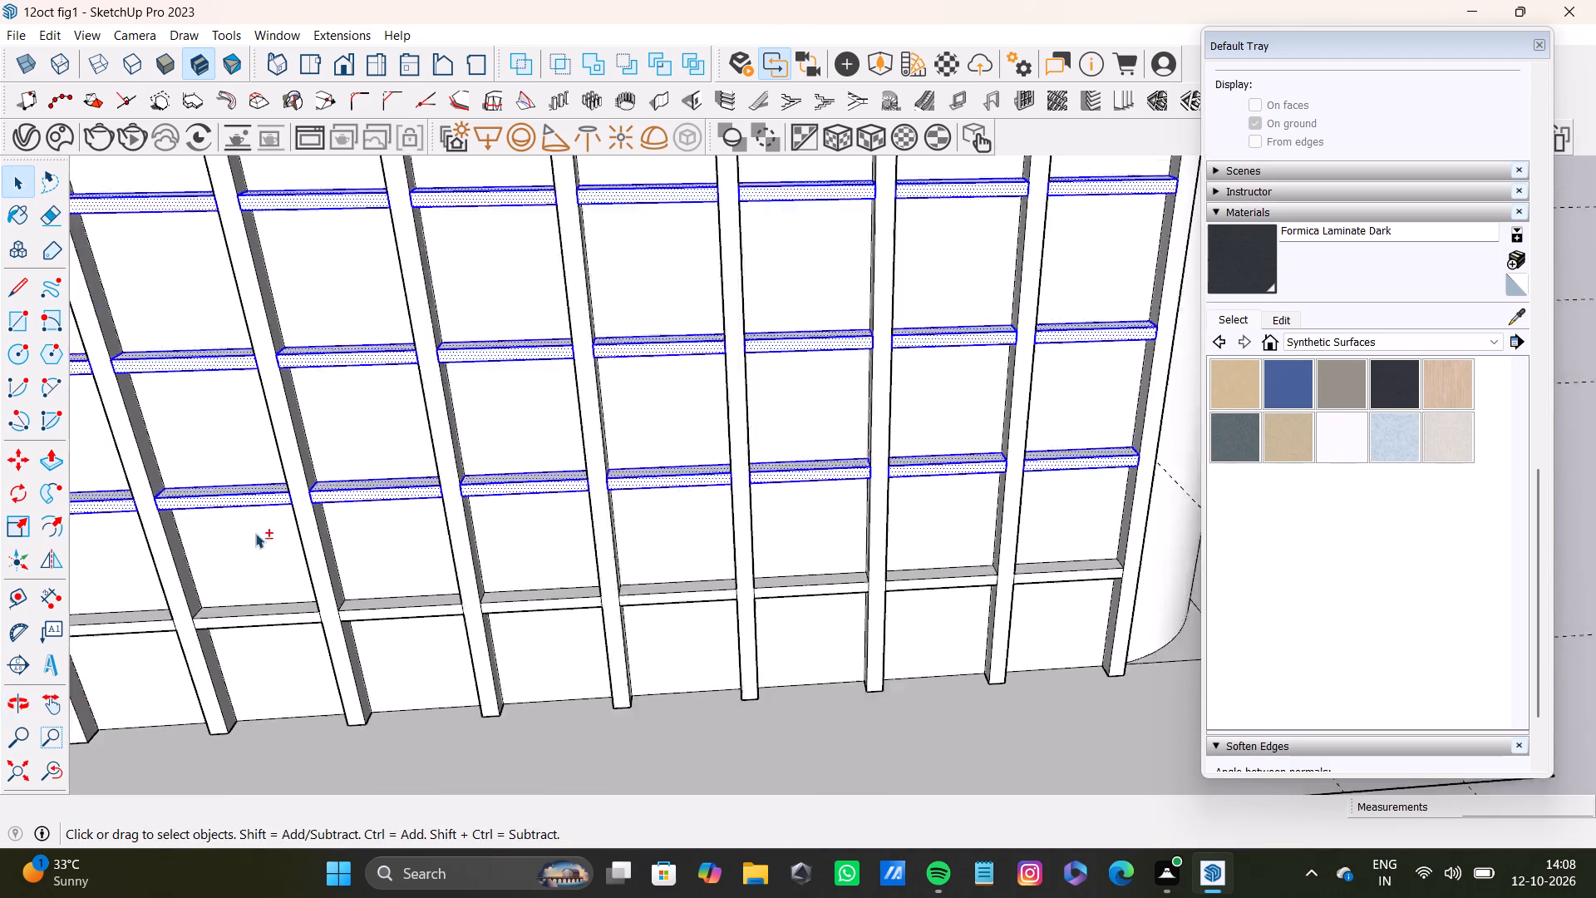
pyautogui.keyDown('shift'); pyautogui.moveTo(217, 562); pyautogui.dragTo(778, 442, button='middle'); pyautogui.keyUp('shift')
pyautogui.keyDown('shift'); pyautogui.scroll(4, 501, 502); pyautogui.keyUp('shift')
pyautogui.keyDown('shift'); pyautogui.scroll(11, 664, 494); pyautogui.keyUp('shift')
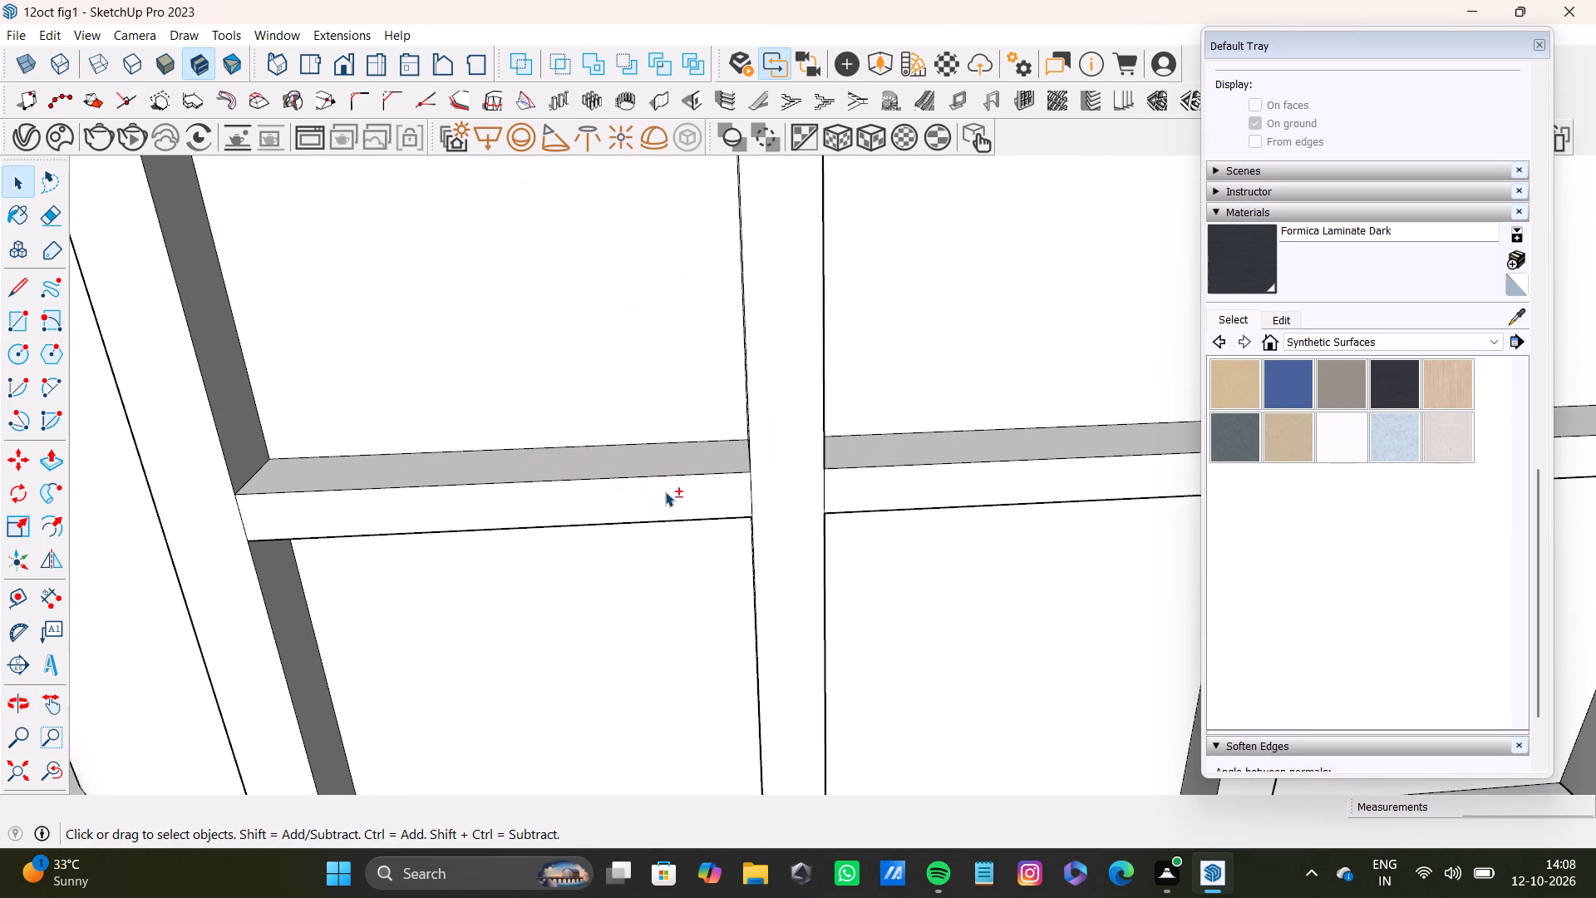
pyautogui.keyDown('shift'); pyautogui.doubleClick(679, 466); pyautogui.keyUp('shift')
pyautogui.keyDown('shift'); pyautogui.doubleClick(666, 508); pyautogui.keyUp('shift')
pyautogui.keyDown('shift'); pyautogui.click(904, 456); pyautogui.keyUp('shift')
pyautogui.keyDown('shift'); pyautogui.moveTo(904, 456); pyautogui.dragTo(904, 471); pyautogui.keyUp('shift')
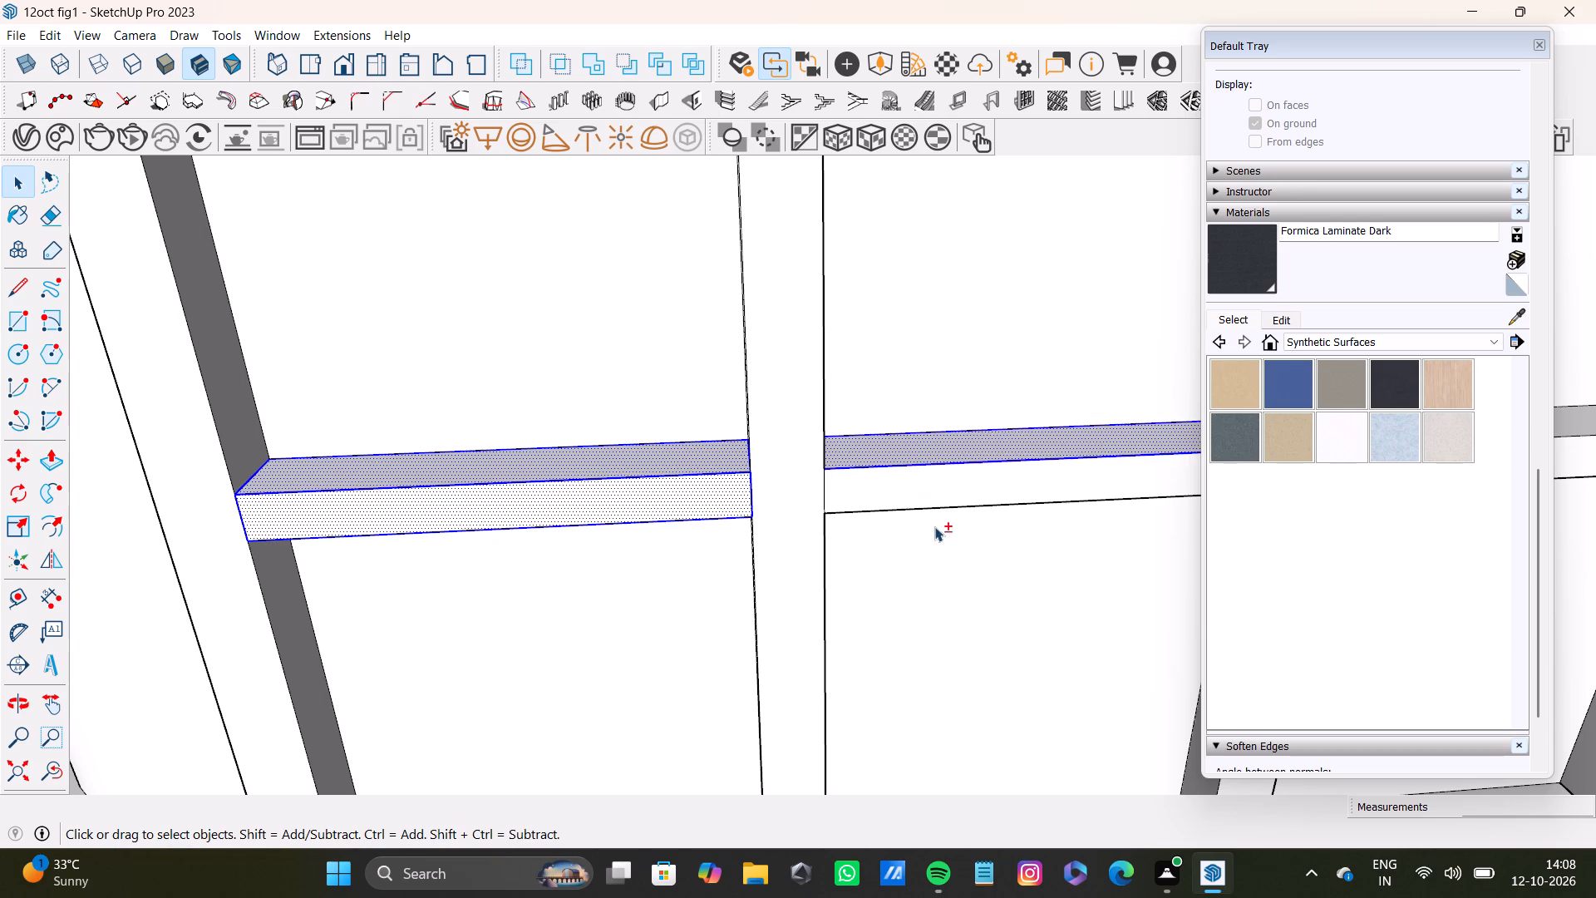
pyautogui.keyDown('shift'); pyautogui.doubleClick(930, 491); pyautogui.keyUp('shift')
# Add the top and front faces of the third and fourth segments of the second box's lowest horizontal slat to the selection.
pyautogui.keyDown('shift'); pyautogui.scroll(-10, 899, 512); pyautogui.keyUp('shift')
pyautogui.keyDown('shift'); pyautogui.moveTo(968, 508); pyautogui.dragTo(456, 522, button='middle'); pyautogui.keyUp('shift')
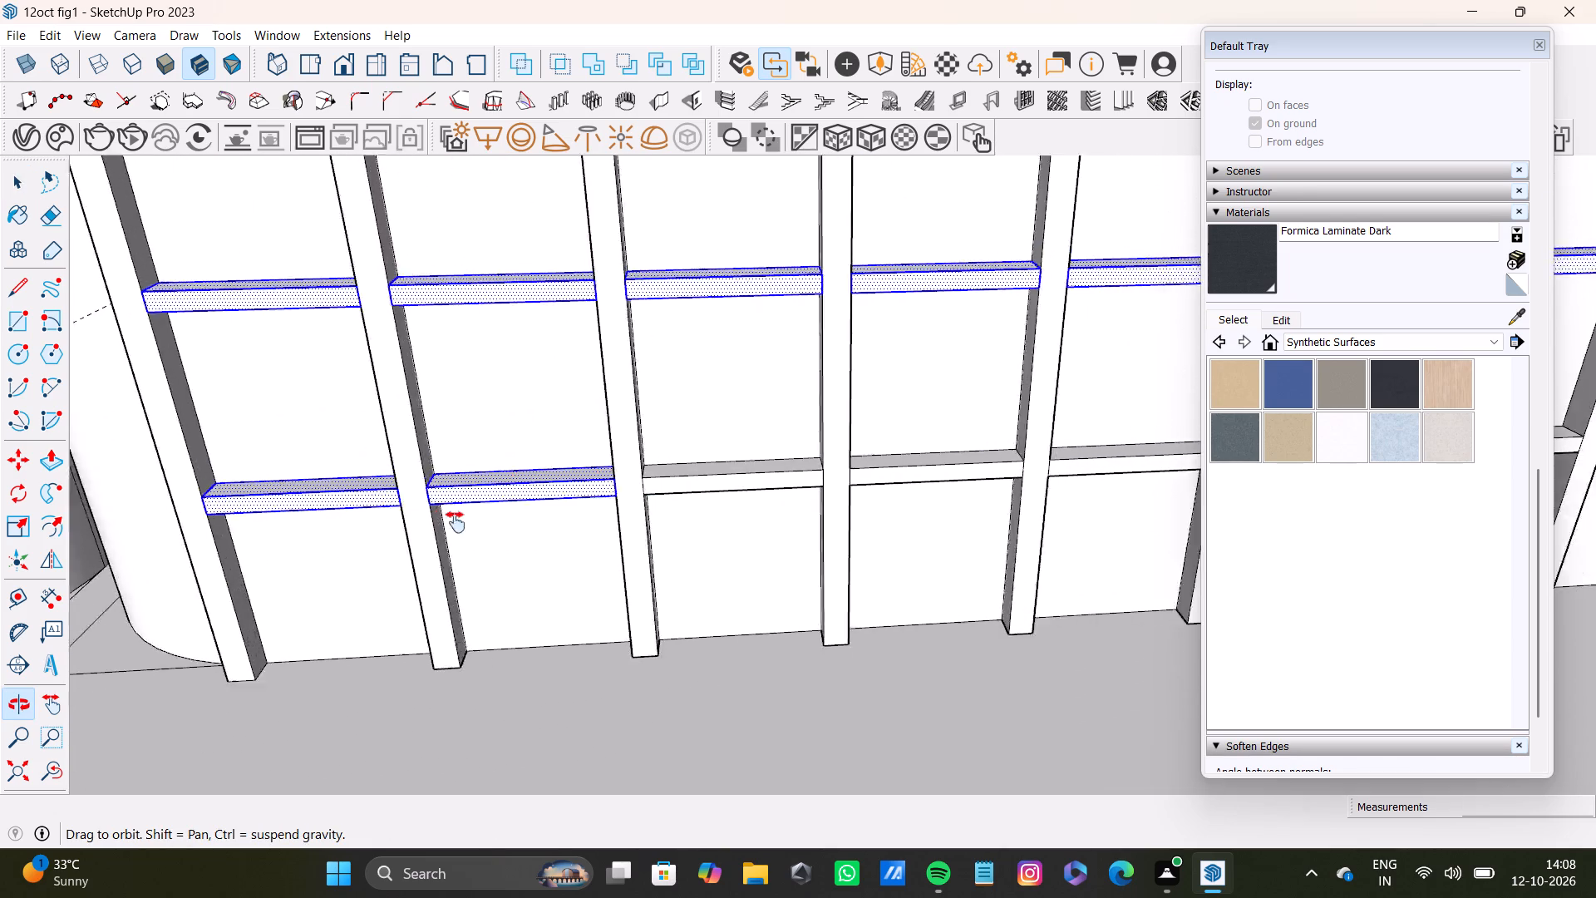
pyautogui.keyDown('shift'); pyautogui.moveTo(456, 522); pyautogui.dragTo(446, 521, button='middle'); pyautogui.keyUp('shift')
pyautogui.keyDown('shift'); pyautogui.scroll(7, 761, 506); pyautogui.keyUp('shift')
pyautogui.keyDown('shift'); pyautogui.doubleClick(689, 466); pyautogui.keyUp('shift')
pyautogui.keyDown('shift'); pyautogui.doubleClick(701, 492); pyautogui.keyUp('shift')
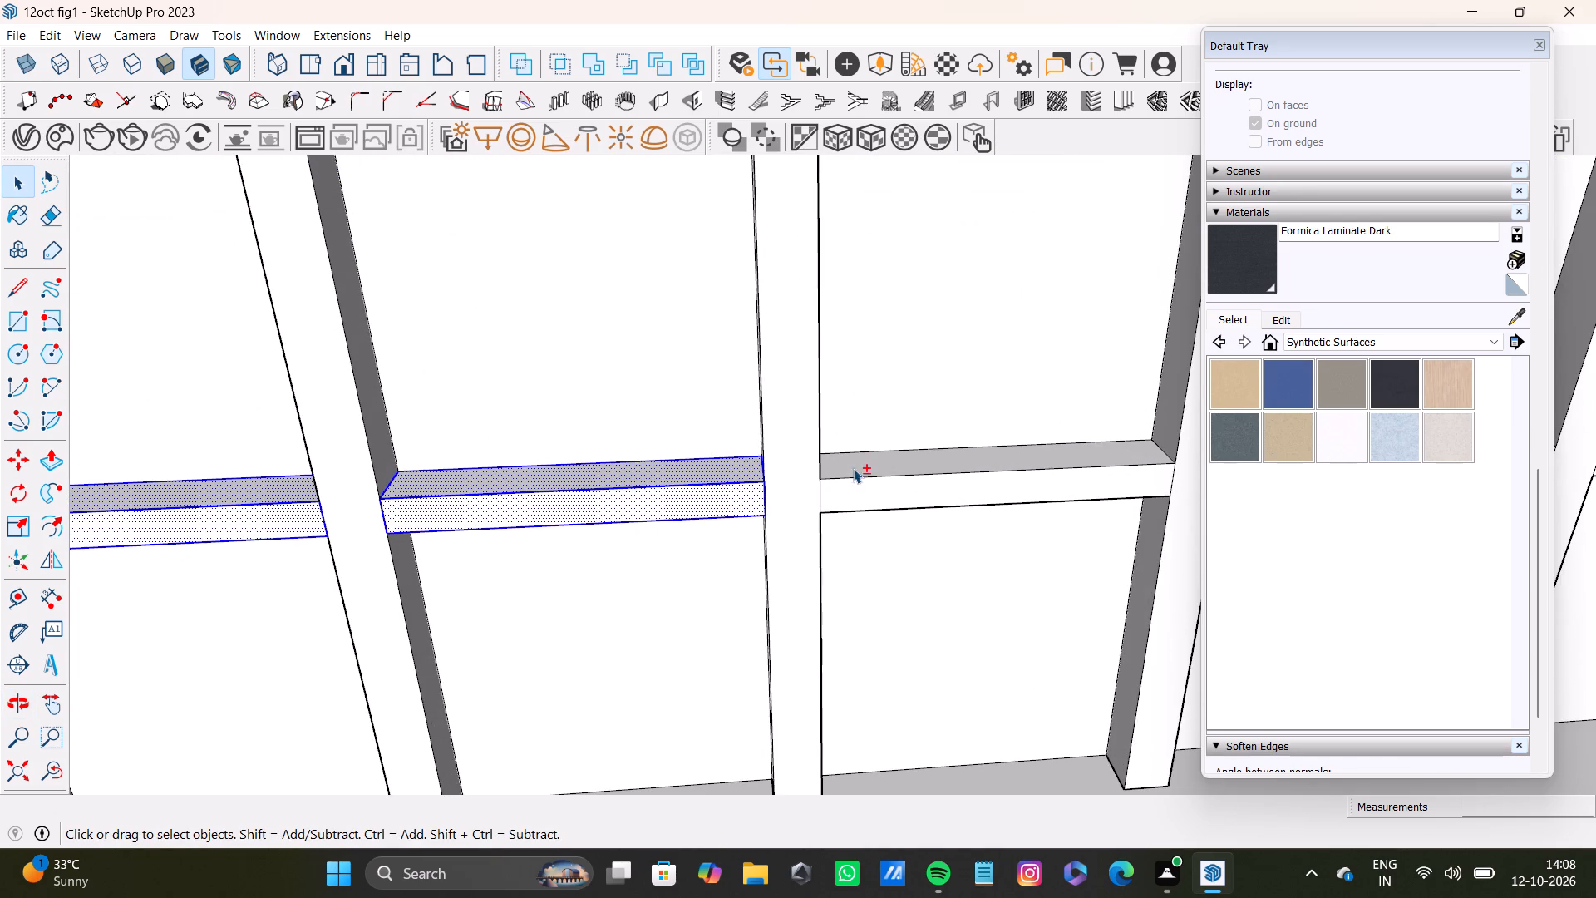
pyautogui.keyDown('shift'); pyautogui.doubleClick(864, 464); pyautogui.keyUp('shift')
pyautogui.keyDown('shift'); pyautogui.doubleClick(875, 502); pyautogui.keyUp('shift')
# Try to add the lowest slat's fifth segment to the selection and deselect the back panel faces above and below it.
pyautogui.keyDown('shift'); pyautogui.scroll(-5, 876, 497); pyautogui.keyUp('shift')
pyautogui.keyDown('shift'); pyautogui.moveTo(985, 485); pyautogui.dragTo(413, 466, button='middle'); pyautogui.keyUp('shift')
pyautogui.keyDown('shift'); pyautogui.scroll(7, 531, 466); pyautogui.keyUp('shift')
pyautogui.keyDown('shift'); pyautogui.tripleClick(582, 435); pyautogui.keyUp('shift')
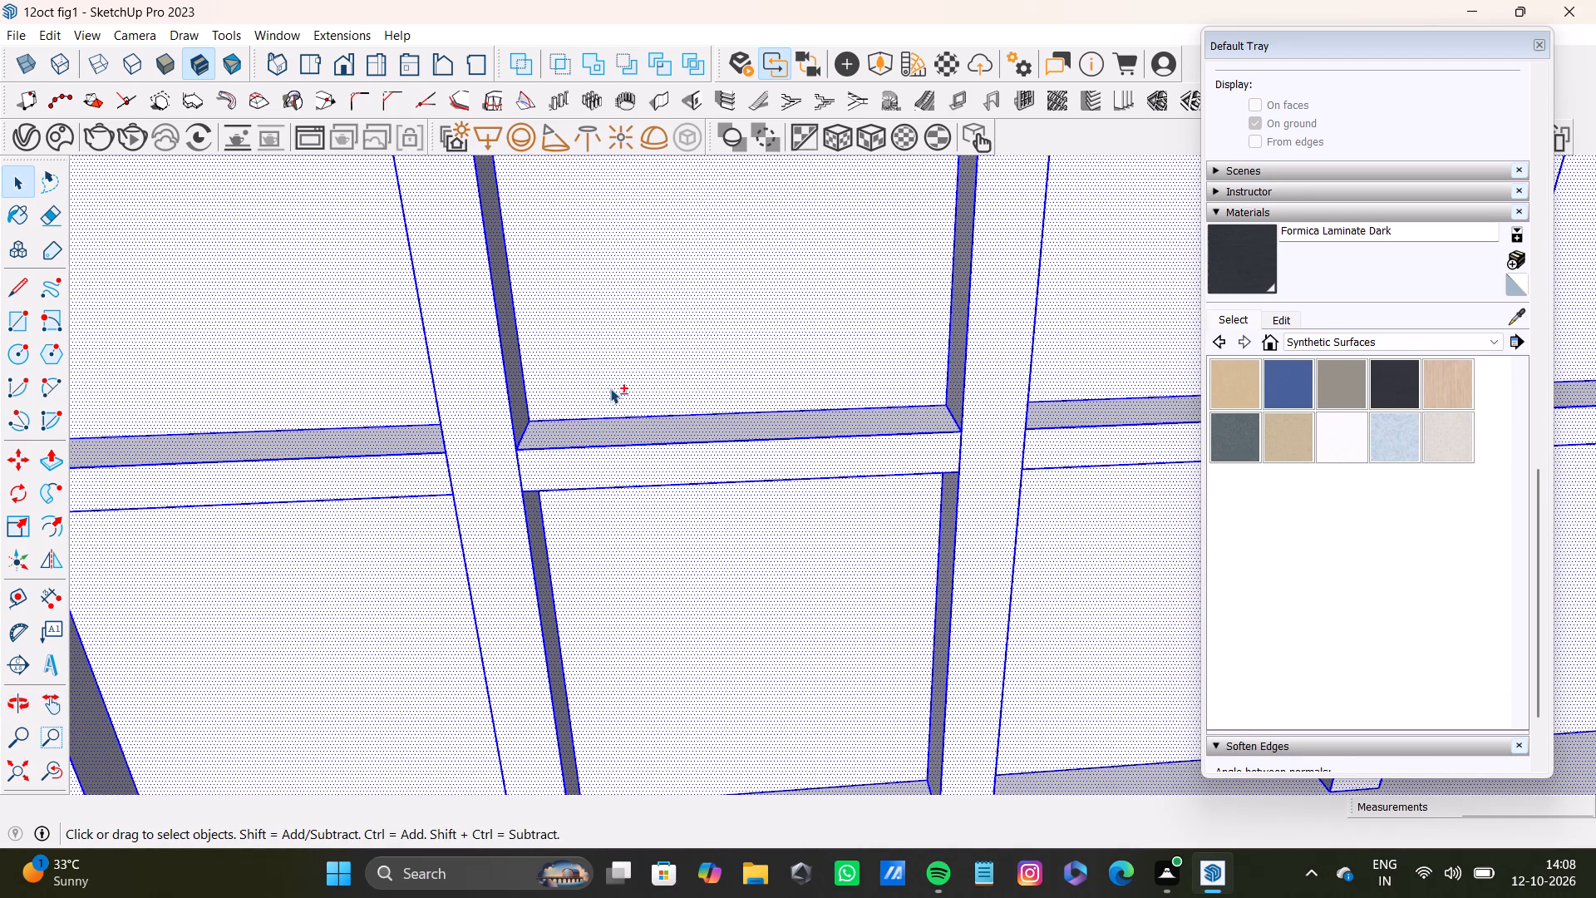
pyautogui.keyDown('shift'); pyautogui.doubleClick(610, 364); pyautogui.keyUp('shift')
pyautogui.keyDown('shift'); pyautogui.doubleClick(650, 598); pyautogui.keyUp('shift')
# Clear the entire selection.
pyautogui.keyDown('shift'); pyautogui.scroll(-15, 347, 583); pyautogui.keyUp('shift')
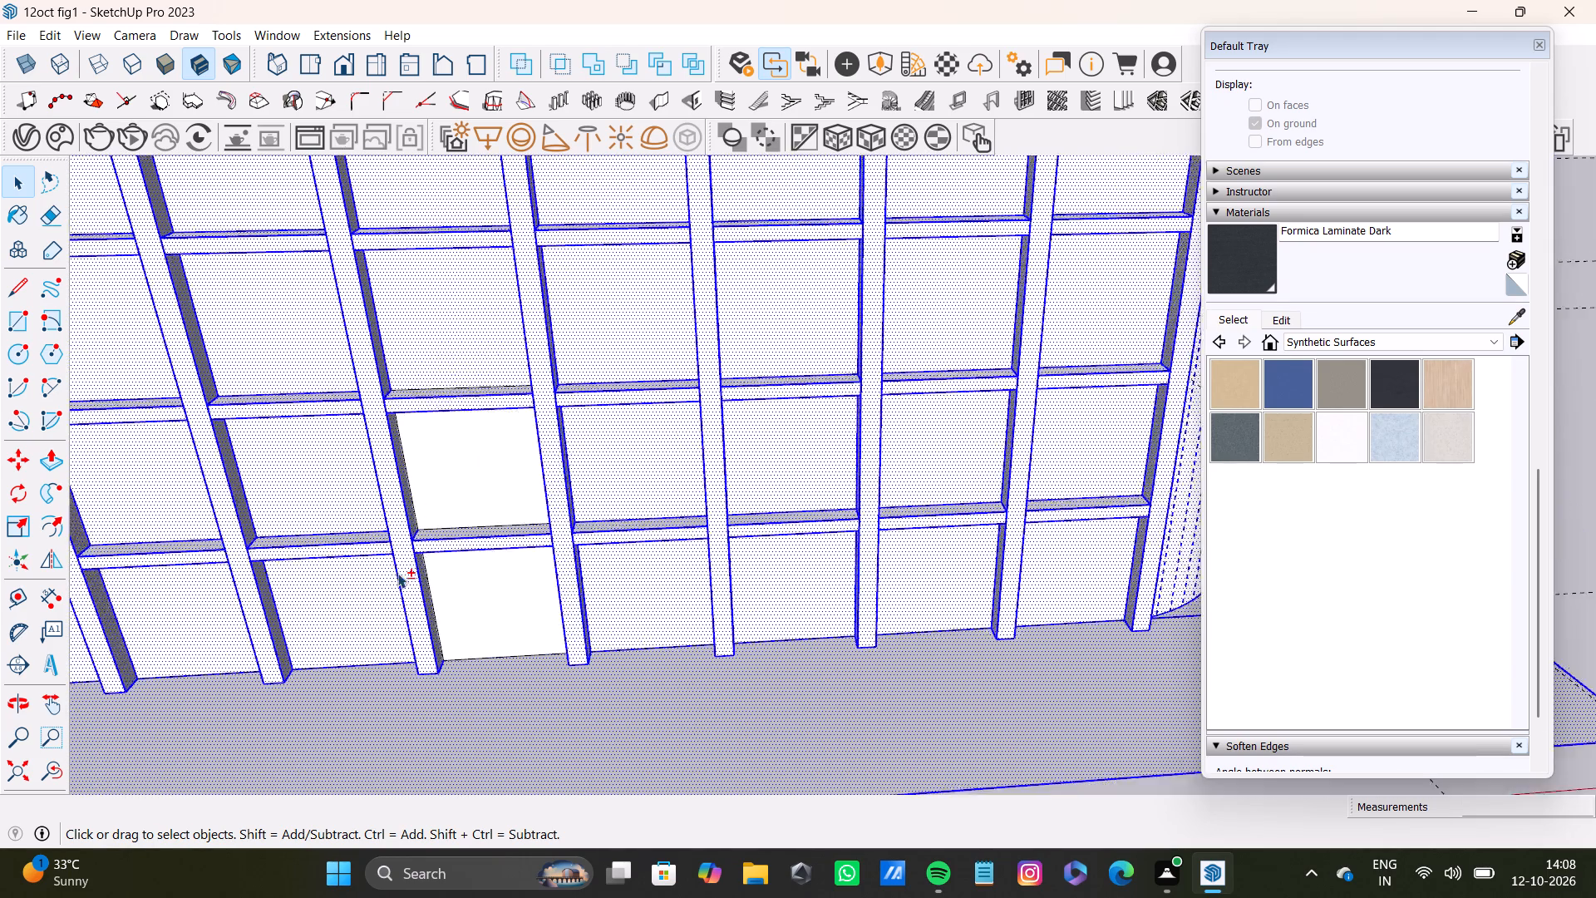
pyautogui.keyDown('shift'); pyautogui.scroll(-16, 397, 573); pyautogui.keyUp('shift')
pyautogui.keyDown('shift'); pyautogui.moveTo(633, 624); pyautogui.dragTo(840, 577, button='middle'); pyautogui.keyUp('shift')
pyautogui.click(981, 377)
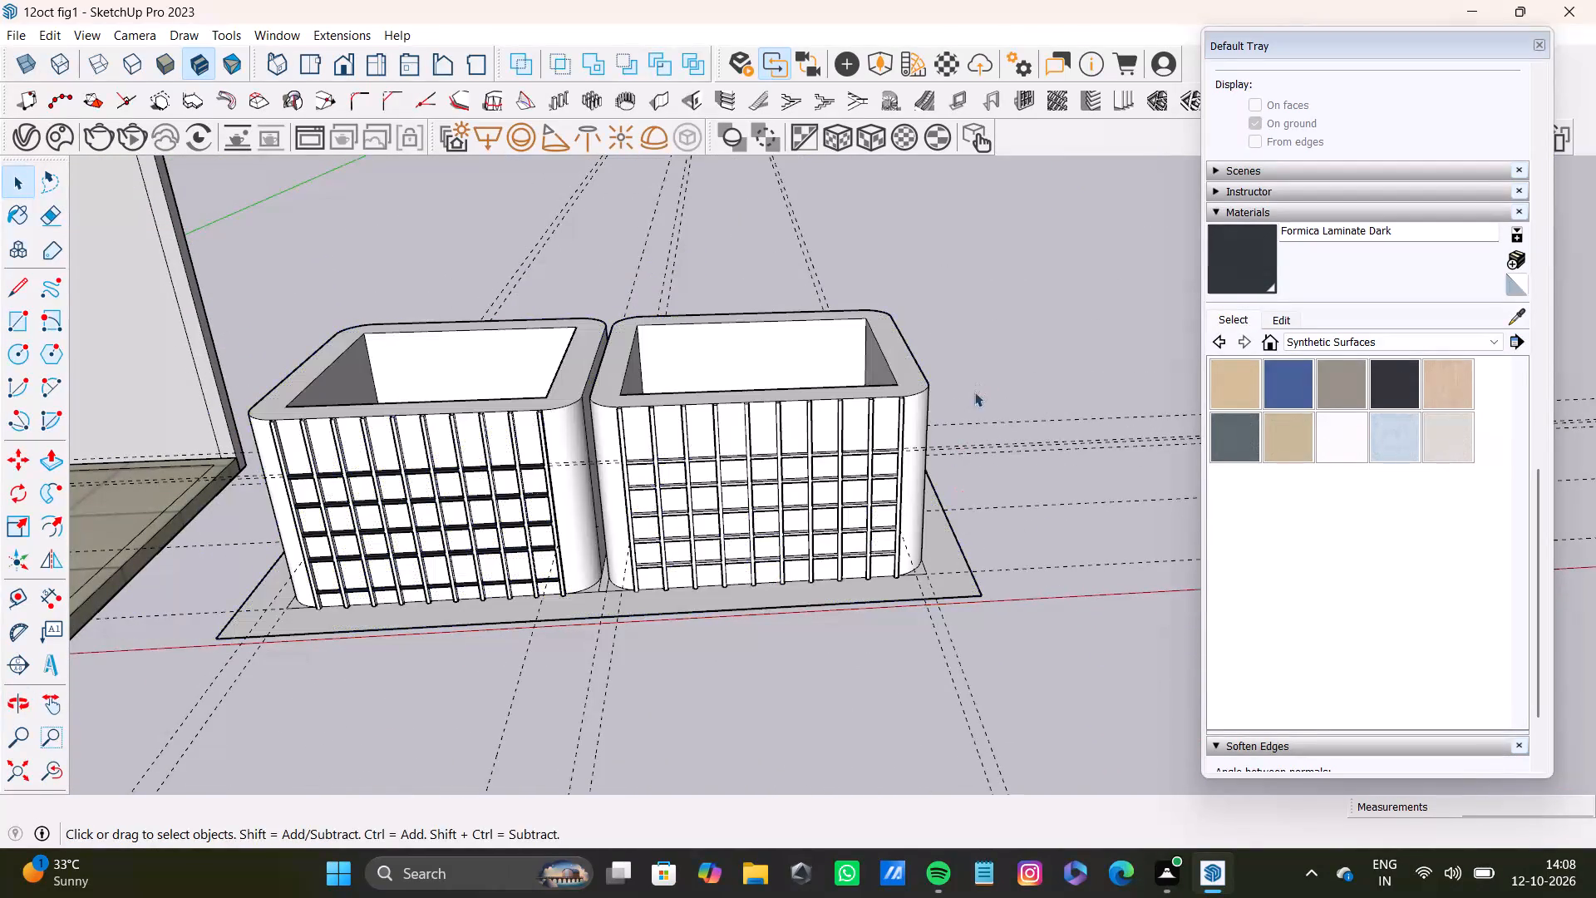
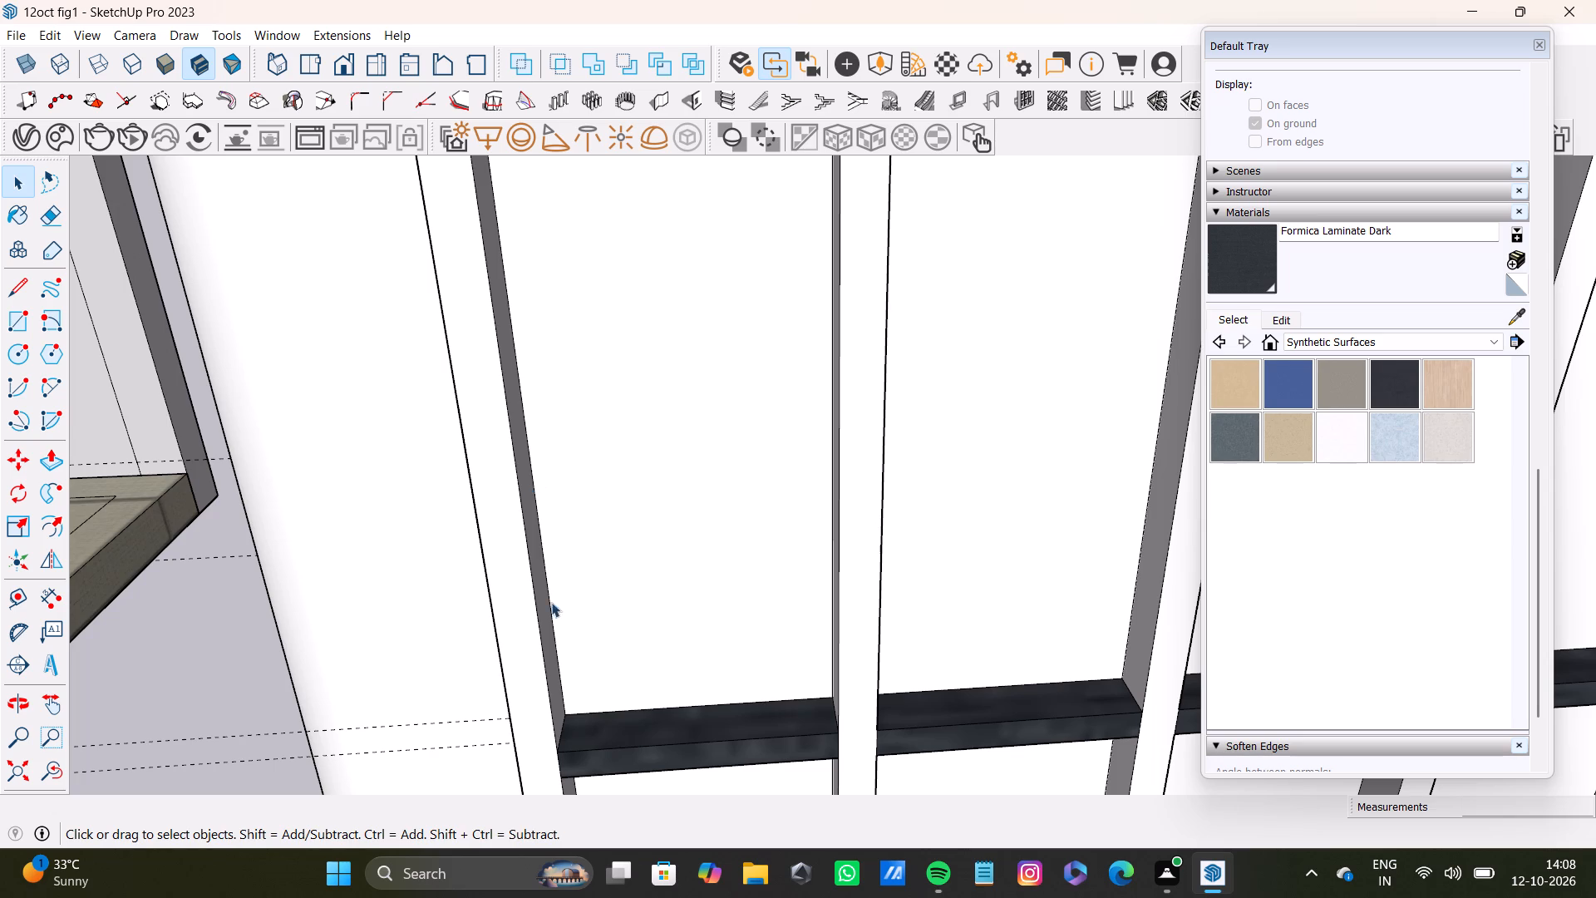
# Select the front, top and both side faces of the first vertical slat from the left on the box with dark horizontal slats.
pyautogui.scroll(-12, 667, 524)
pyautogui.scroll(-20, 634, 600)
pyautogui.keyDown('shift'); pyautogui.moveTo(798, 615); pyautogui.dragTo(673, 587, button='middle'); pyautogui.keyUp('shift')
pyautogui.keyDown('shift'); pyautogui.scroll(12, 622, 553); pyautogui.keyUp('shift')
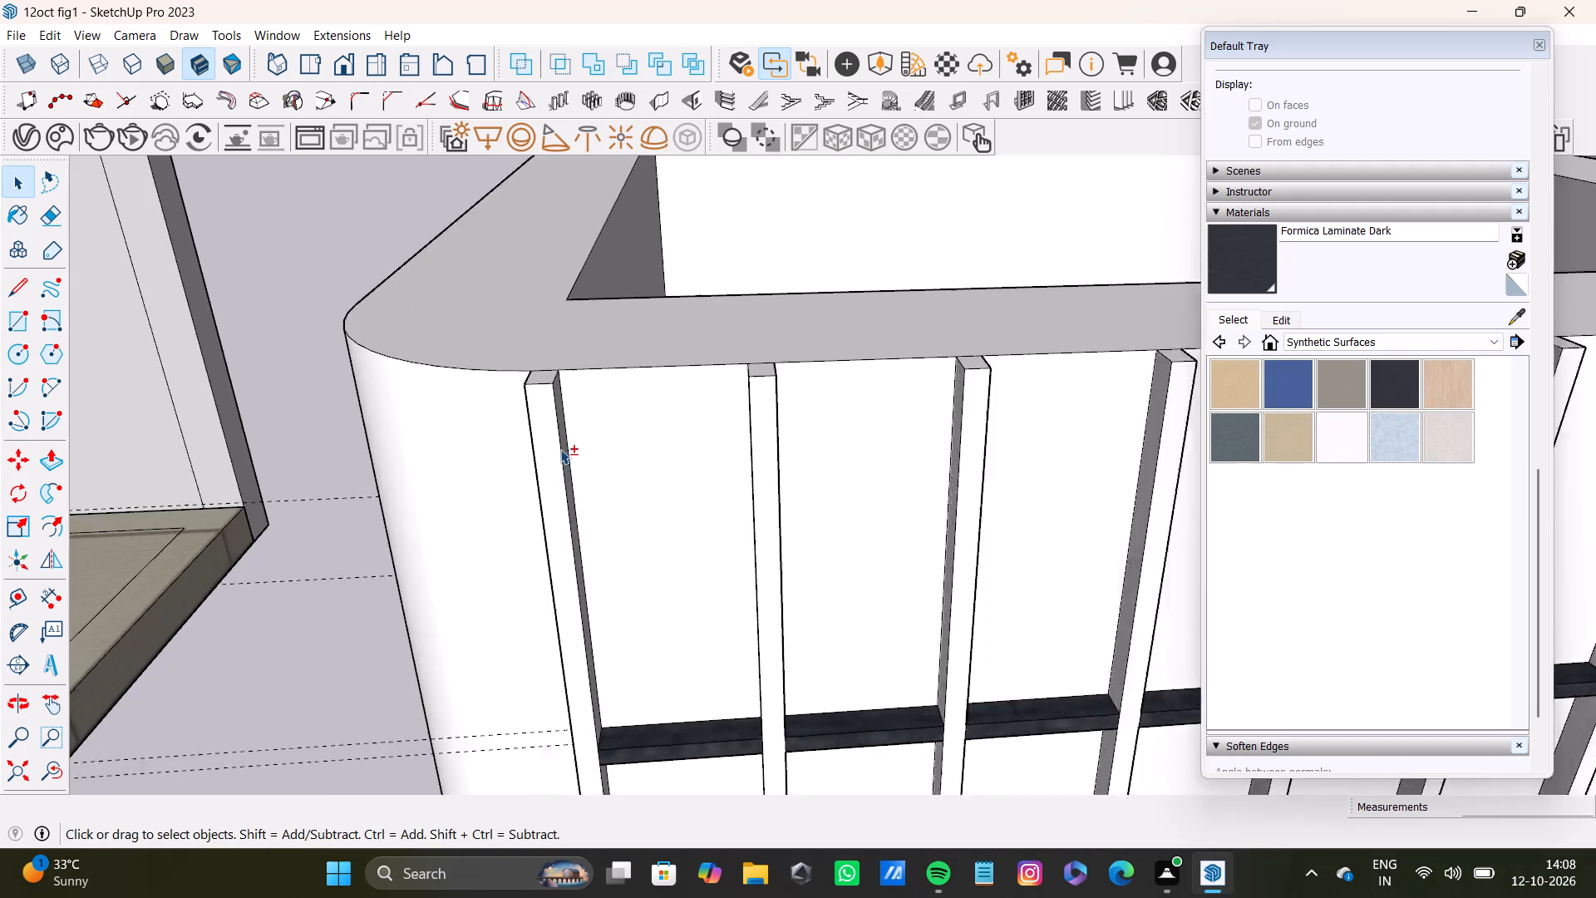
pyautogui.keyDown('shift'); pyautogui.scroll(6, 560, 449); pyautogui.keyUp('shift')
pyautogui.keyDown('shift'); pyautogui.moveTo(685, 430); pyautogui.dragTo(518, 470, button='middle'); pyautogui.keyUp('shift')
pyautogui.scroll(9, 510, 399)
pyautogui.keyDown('shift'); pyautogui.doubleClick(499, 344); pyautogui.keyUp('shift')
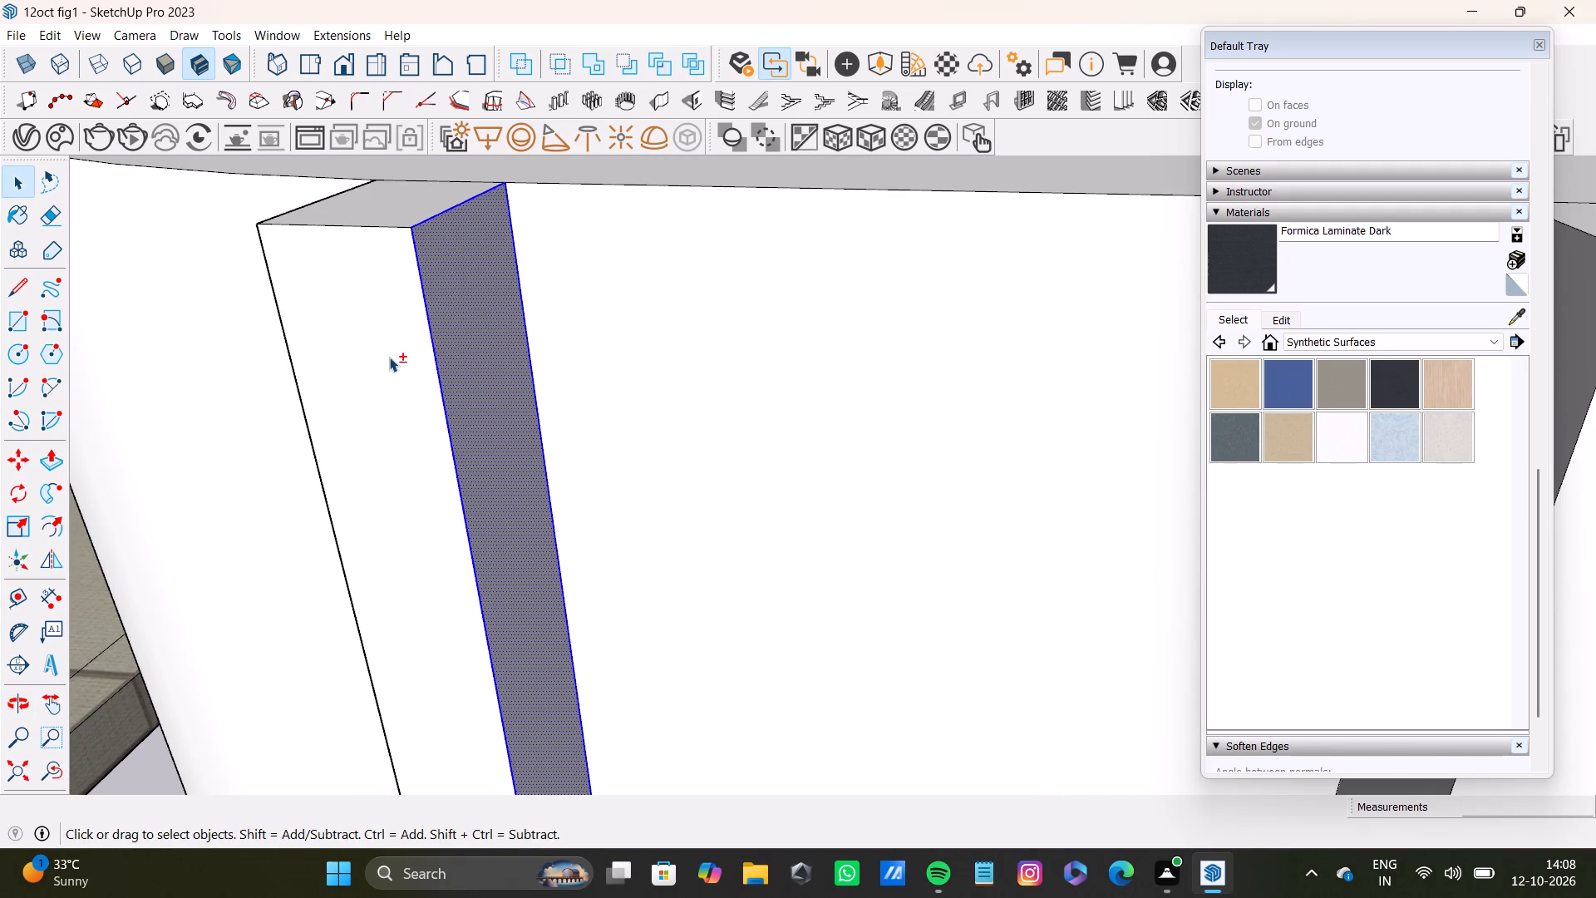
pyautogui.keyDown('shift'); pyautogui.doubleClick(387, 358); pyautogui.keyUp('shift')
pyautogui.keyDown('shift'); pyautogui.moveTo(377, 371); pyautogui.dragTo(681, 560, button='middle'); pyautogui.keyUp('shift')
pyautogui.keyDown('shift'); pyautogui.doubleClick(683, 393); pyautogui.keyUp('shift')
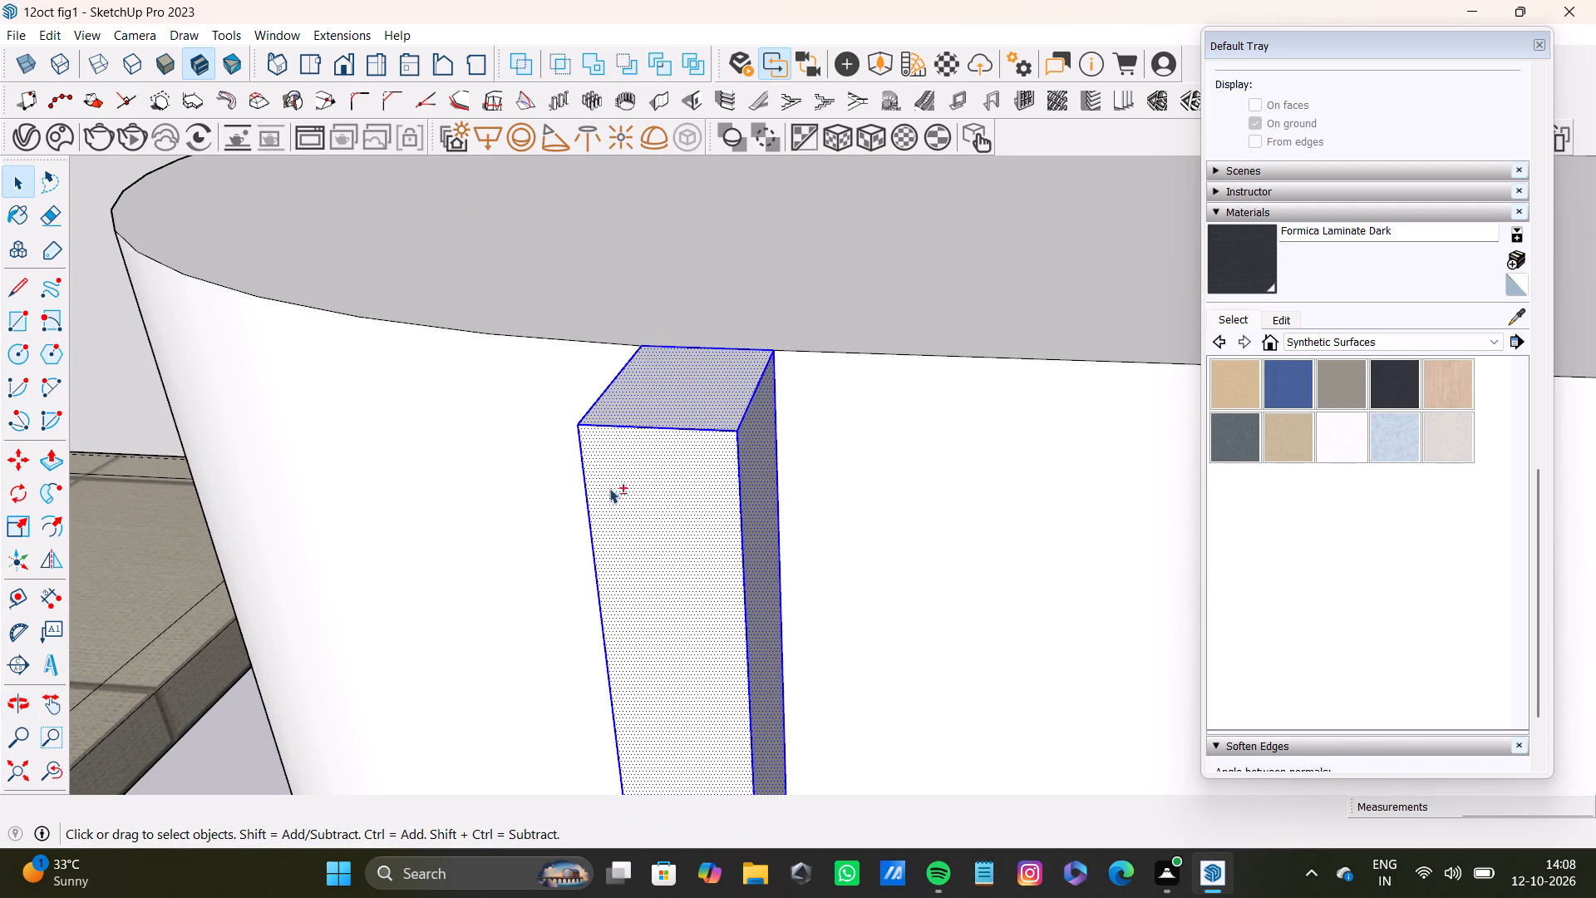
pyautogui.keyDown('shift'); pyautogui.moveTo(609, 490); pyautogui.dragTo(1047, 487, button='middle'); pyautogui.keyUp('shift')
pyautogui.keyDown('shift'); pyautogui.scroll(4, 875, 536); pyautogui.keyUp('shift')
pyautogui.keyDown('shift'); pyautogui.doubleClick(876, 532); pyautogui.keyUp('shift')
# Add the front, top and both side faces of the same box's second vertical slat to the selection.
pyautogui.keyDown('shift'); pyautogui.scroll(-15, 875, 533); pyautogui.keyUp('shift')
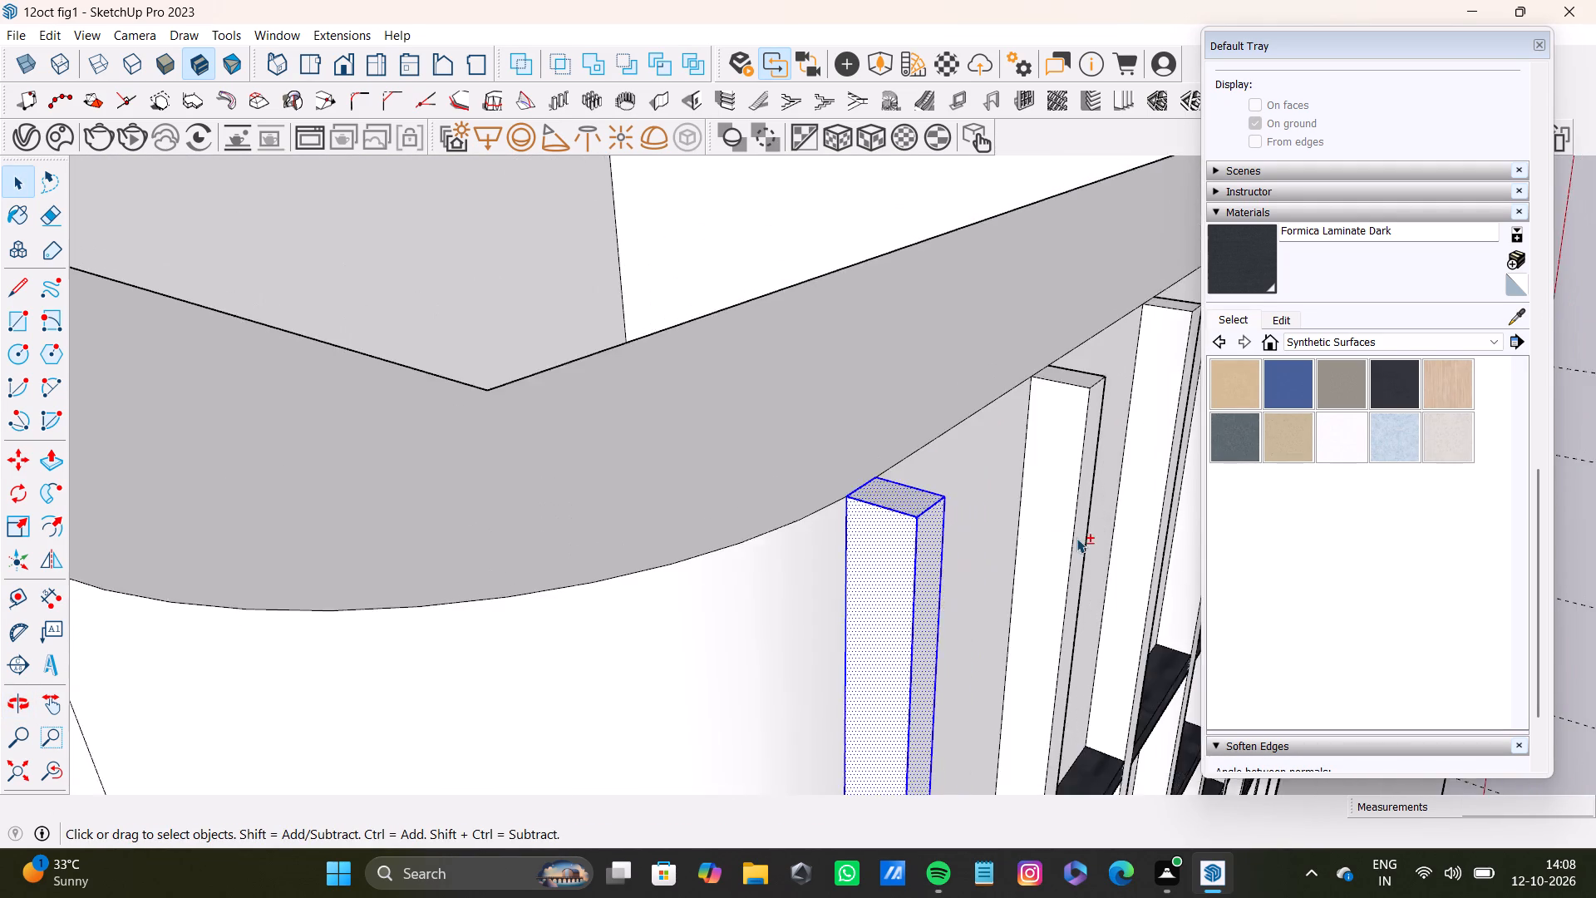
pyautogui.keyDown('shift'); pyautogui.moveTo(1076, 538); pyautogui.dragTo(763, 571, button='middle'); pyautogui.keyUp('shift')
pyautogui.keyDown('shift'); pyautogui.scroll(7, 819, 512); pyautogui.keyUp('shift')
pyautogui.keyDown('shift'); pyautogui.doubleClick(683, 542); pyautogui.keyUp('shift')
pyautogui.keyDown('shift'); pyautogui.doubleClick(740, 531); pyautogui.keyUp('shift')
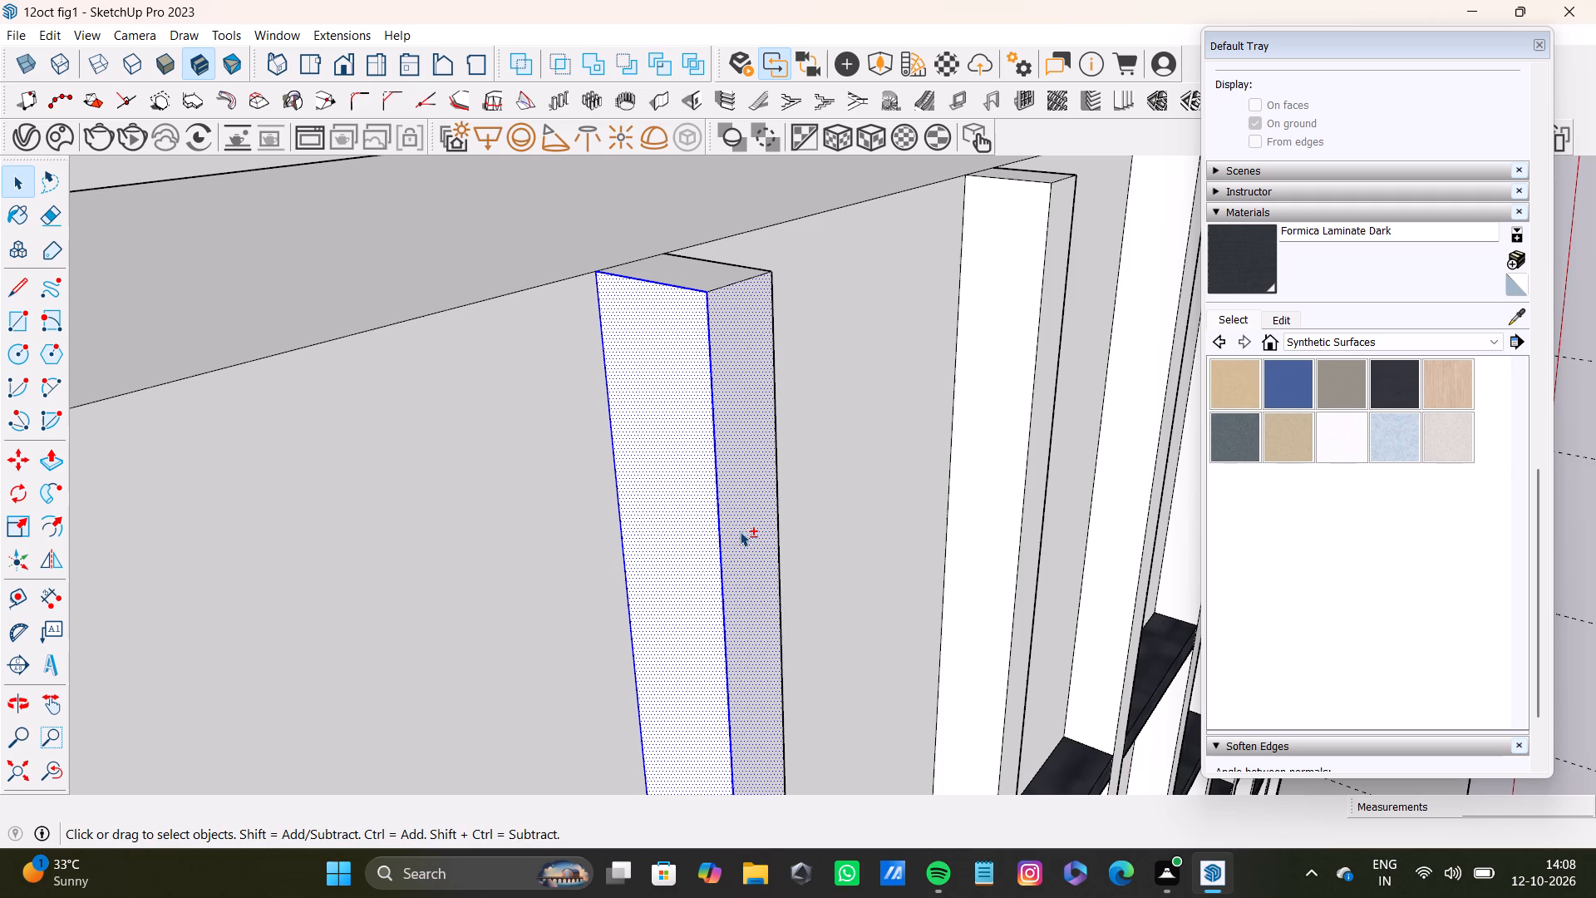
pyautogui.keyDown('shift'); pyautogui.click(707, 292); pyautogui.keyUp('shift')
pyautogui.keyDown('shift'); pyautogui.doubleClick(710, 279); pyautogui.keyUp('shift')
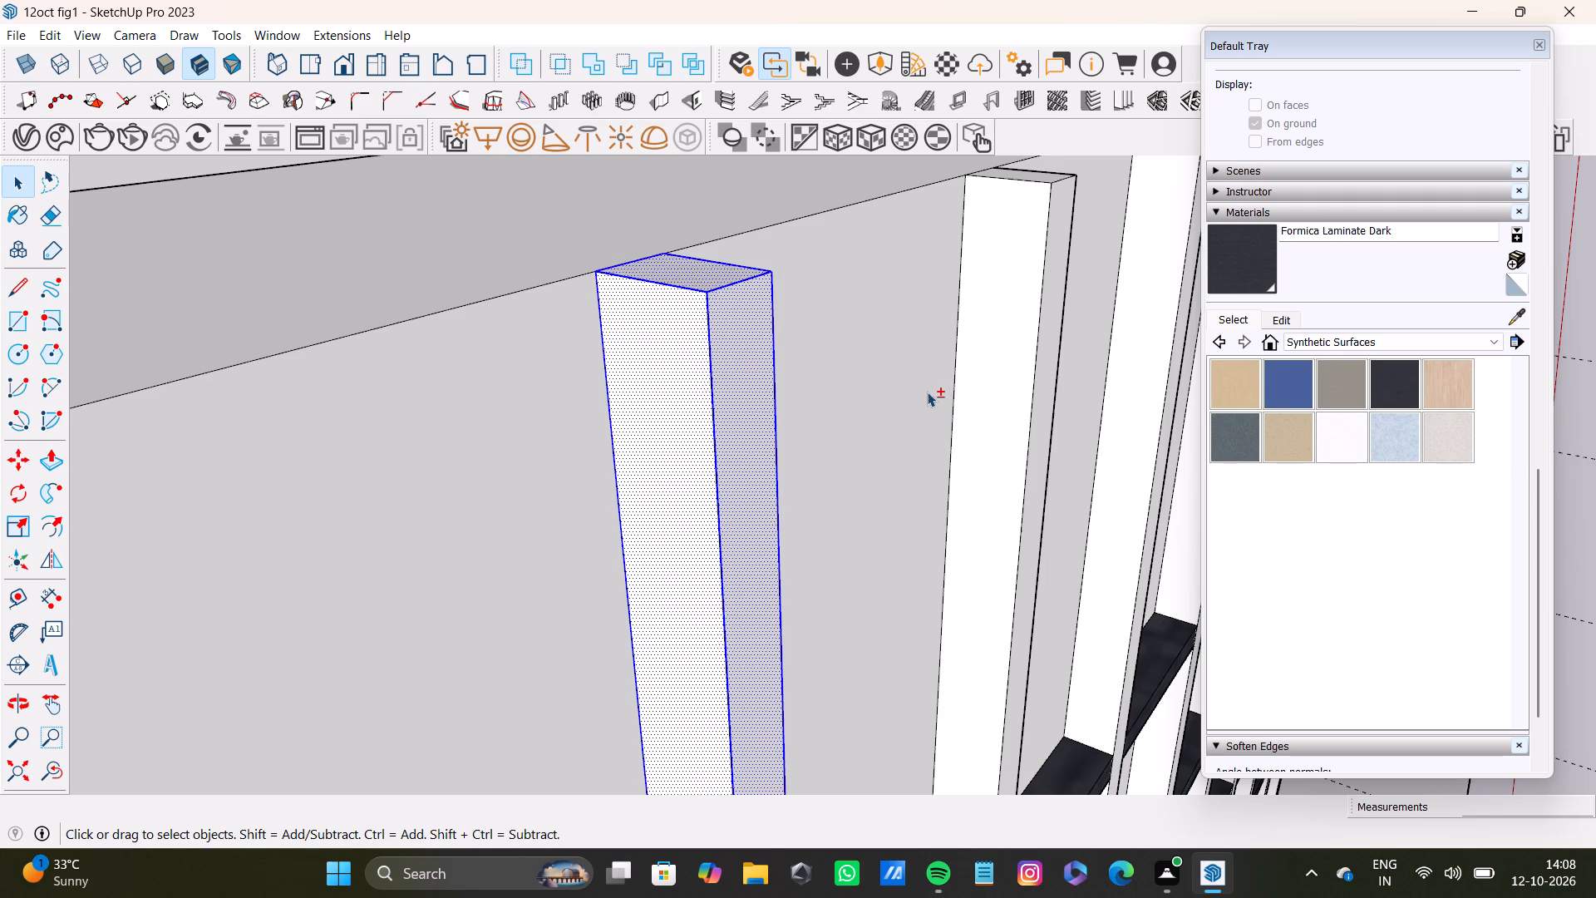
pyautogui.keyDown('shift'); pyautogui.moveTo(927, 392); pyautogui.dragTo(278, 565, button='middle'); pyautogui.keyUp('shift')
pyautogui.keyDown('shift'); pyautogui.scroll(3, 366, 424); pyautogui.keyUp('shift')
pyautogui.keyDown('shift'); pyautogui.doubleClick(470, 407); pyautogui.keyUp('shift')
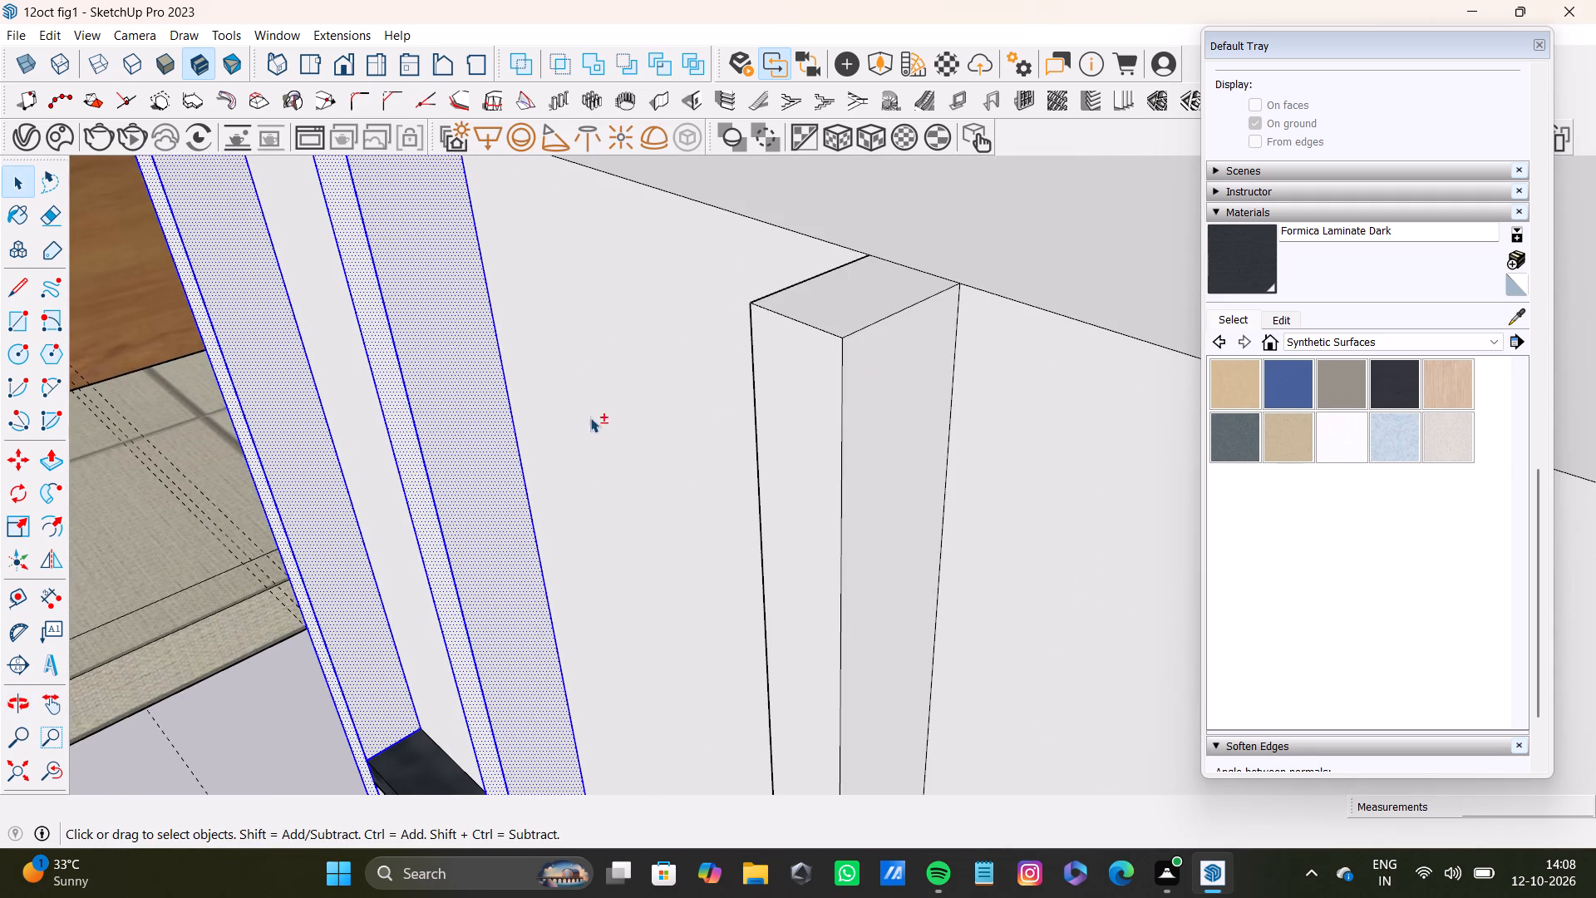
# Add the top, front and both side faces of the third vertical slat to the selection.
pyautogui.keyDown('shift'); pyautogui.doubleClick(893, 301); pyautogui.keyUp('shift')
pyautogui.keyDown('shift'); pyautogui.doubleClick(923, 432); pyautogui.keyUp('shift')
pyautogui.keyDown('shift'); pyautogui.doubleClick(791, 476); pyautogui.keyUp('shift')
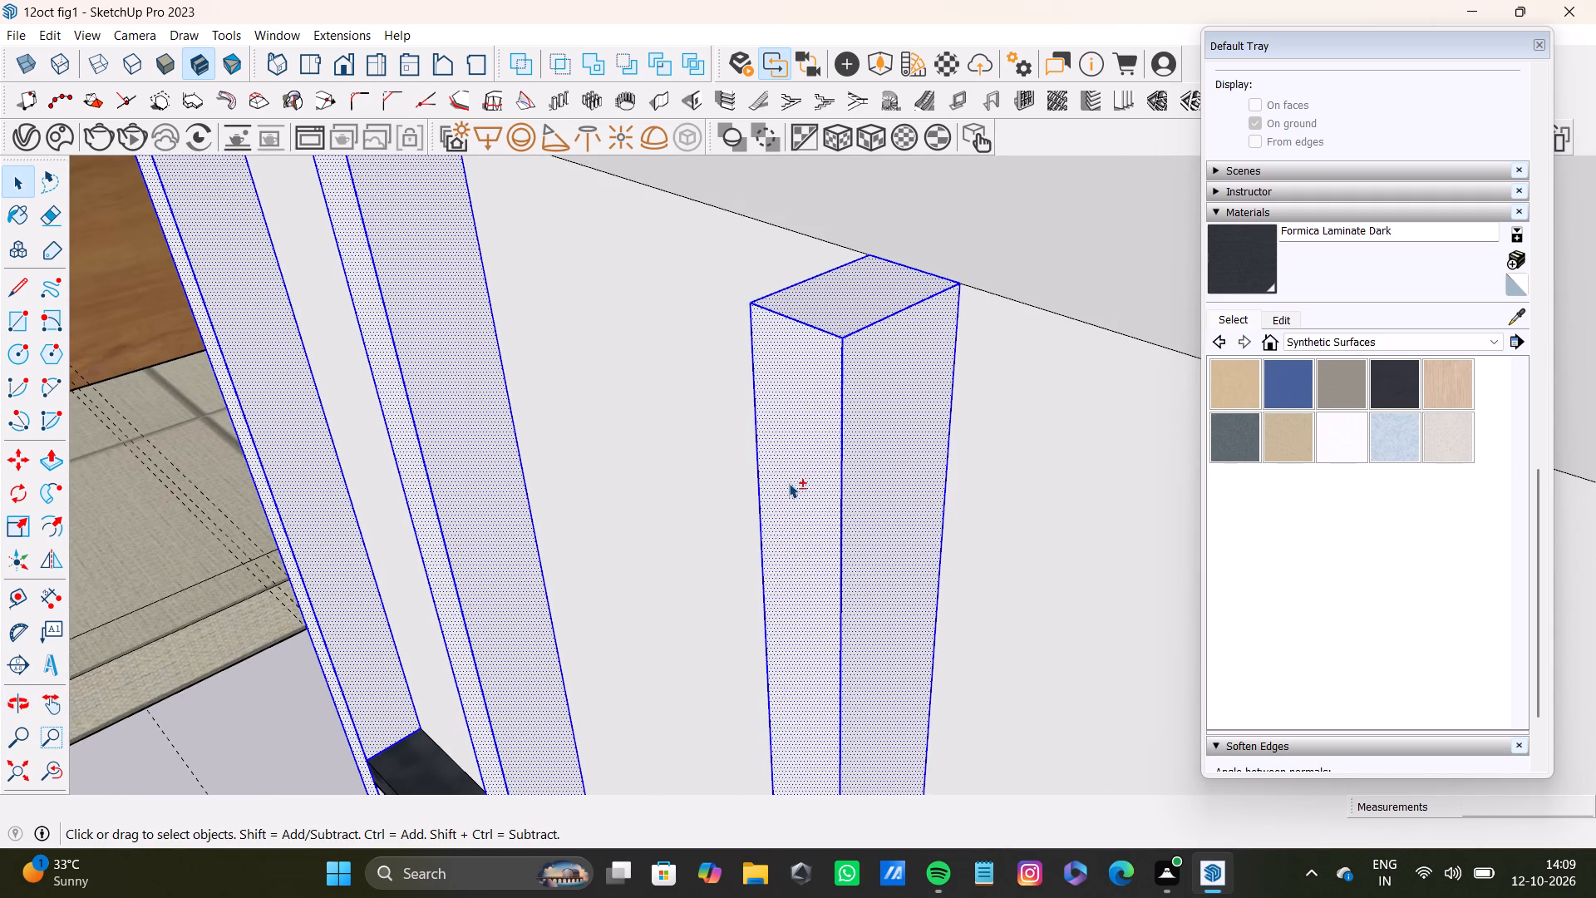
pyautogui.keyDown('shift'); pyautogui.scroll(-4, 782, 502); pyautogui.keyUp('shift')
pyautogui.moveTo(780, 522); pyautogui.dragTo(1115, 552, button='middle')
pyautogui.scroll(3, 852, 553)
pyautogui.moveTo(1032, 584); pyautogui.dragTo(1252, 572, button='middle')
pyautogui.keyDown('shift'); pyautogui.scroll(4, 746, 557); pyautogui.keyUp('shift')
pyautogui.keyDown('shift'); pyautogui.doubleClick(749, 547); pyautogui.keyUp('shift')
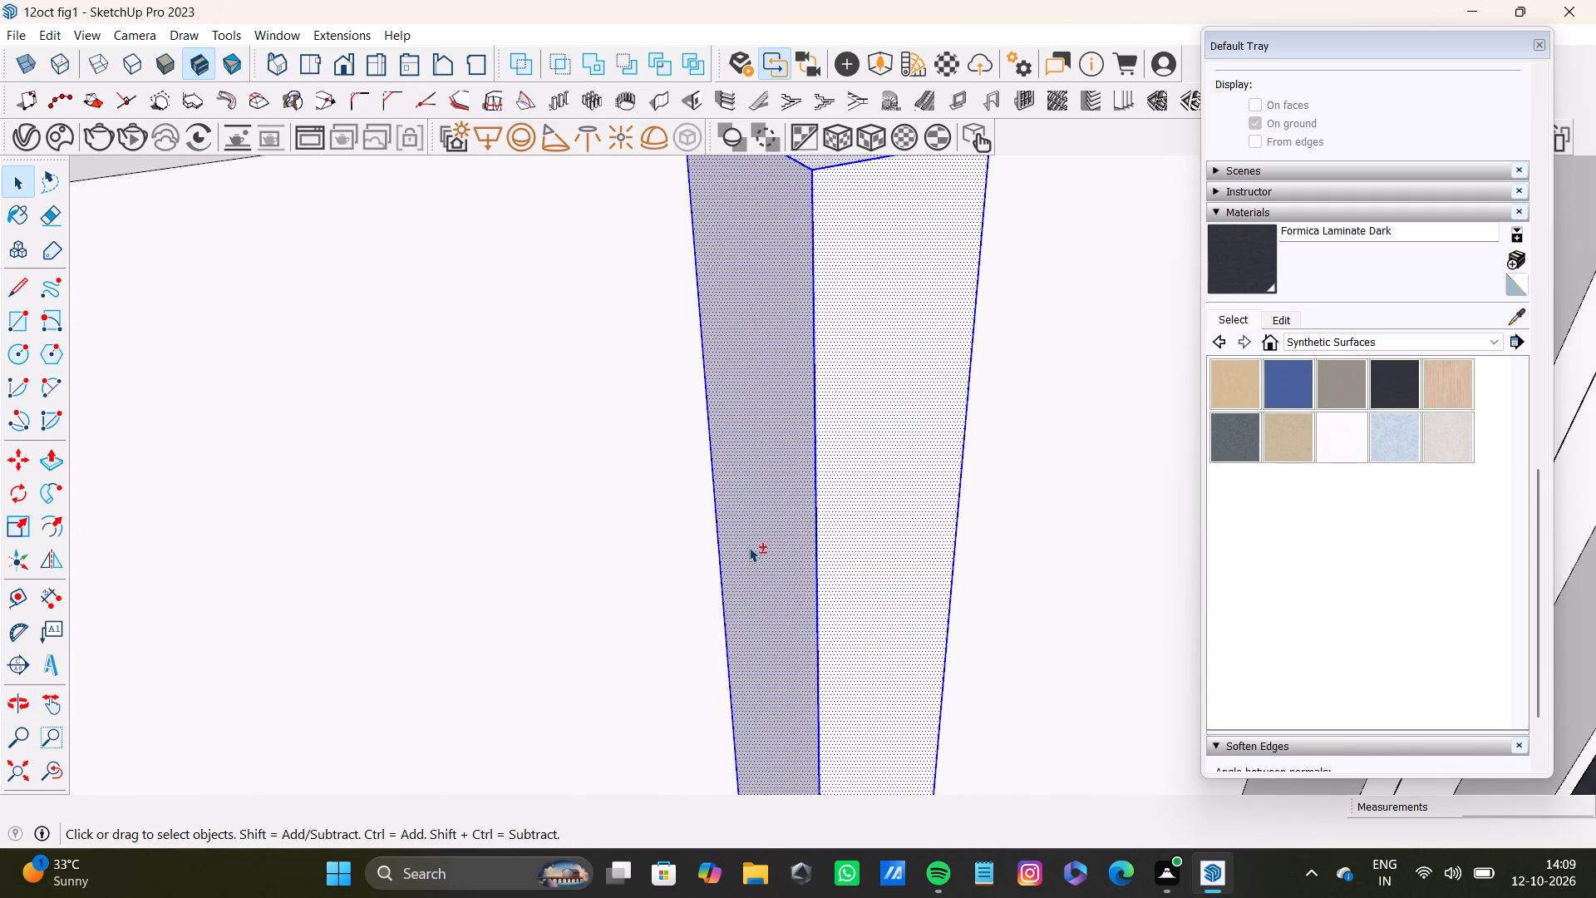
# Add the top, front and both side faces of the fourth vertical slat to the selection.
pyautogui.keyDown('shift'); pyautogui.scroll(-9, 747, 559); pyautogui.keyUp('shift')
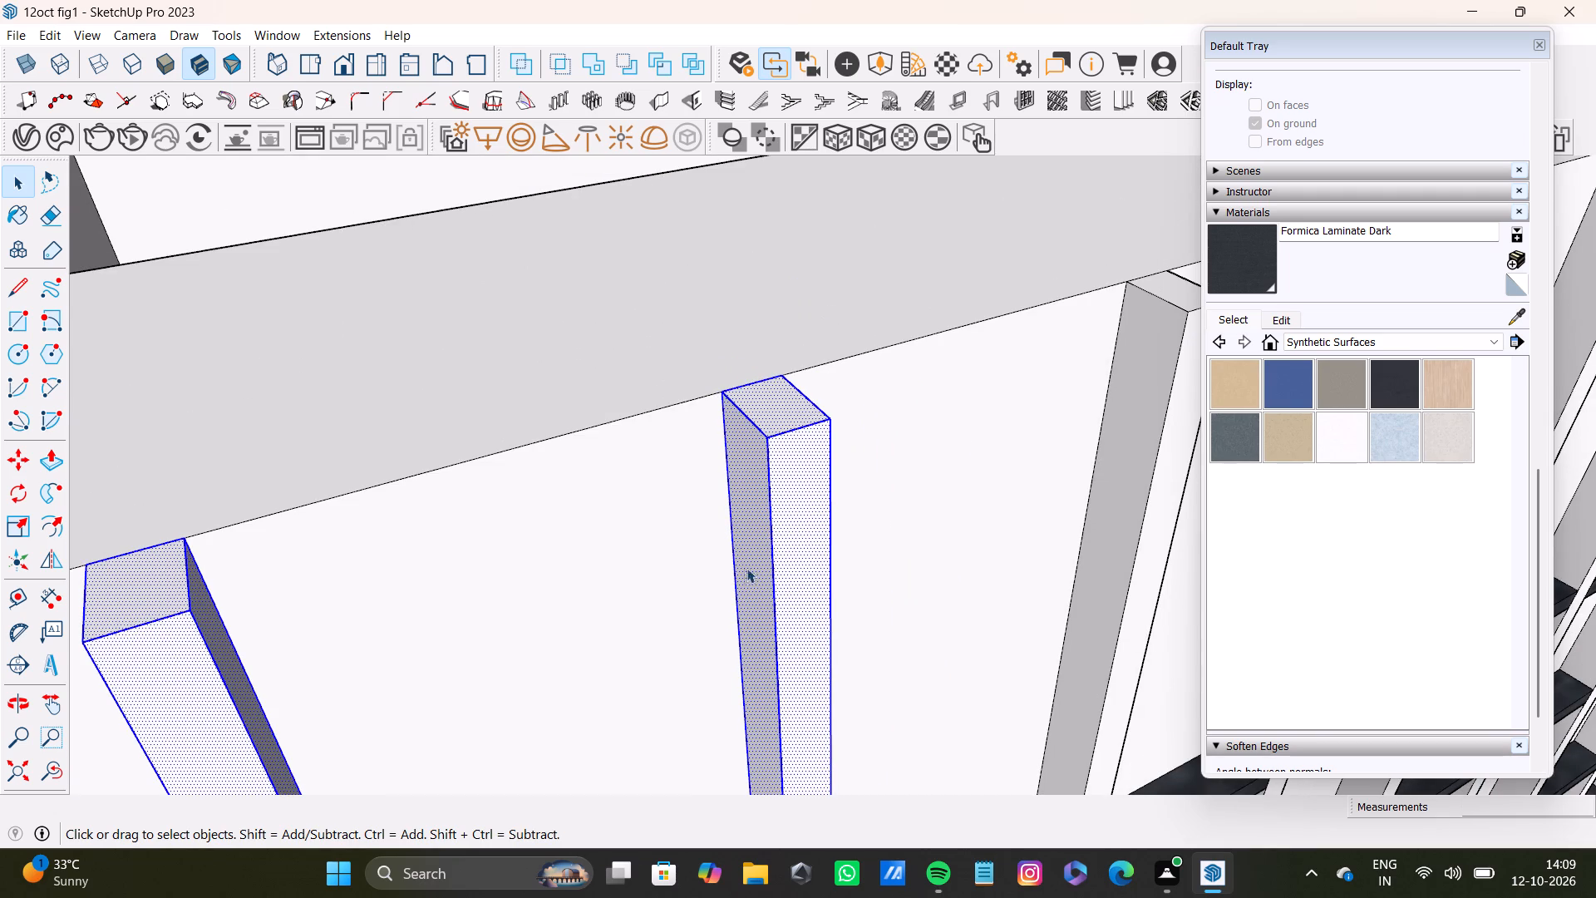
pyautogui.scroll(-8, 757, 484)
pyautogui.keyDown('shift'); pyautogui.moveTo(869, 456); pyautogui.dragTo(464, 491, button='middle'); pyautogui.keyUp('shift')
pyautogui.keyDown('shift'); pyautogui.scroll(10, 601, 471); pyautogui.keyUp('shift')
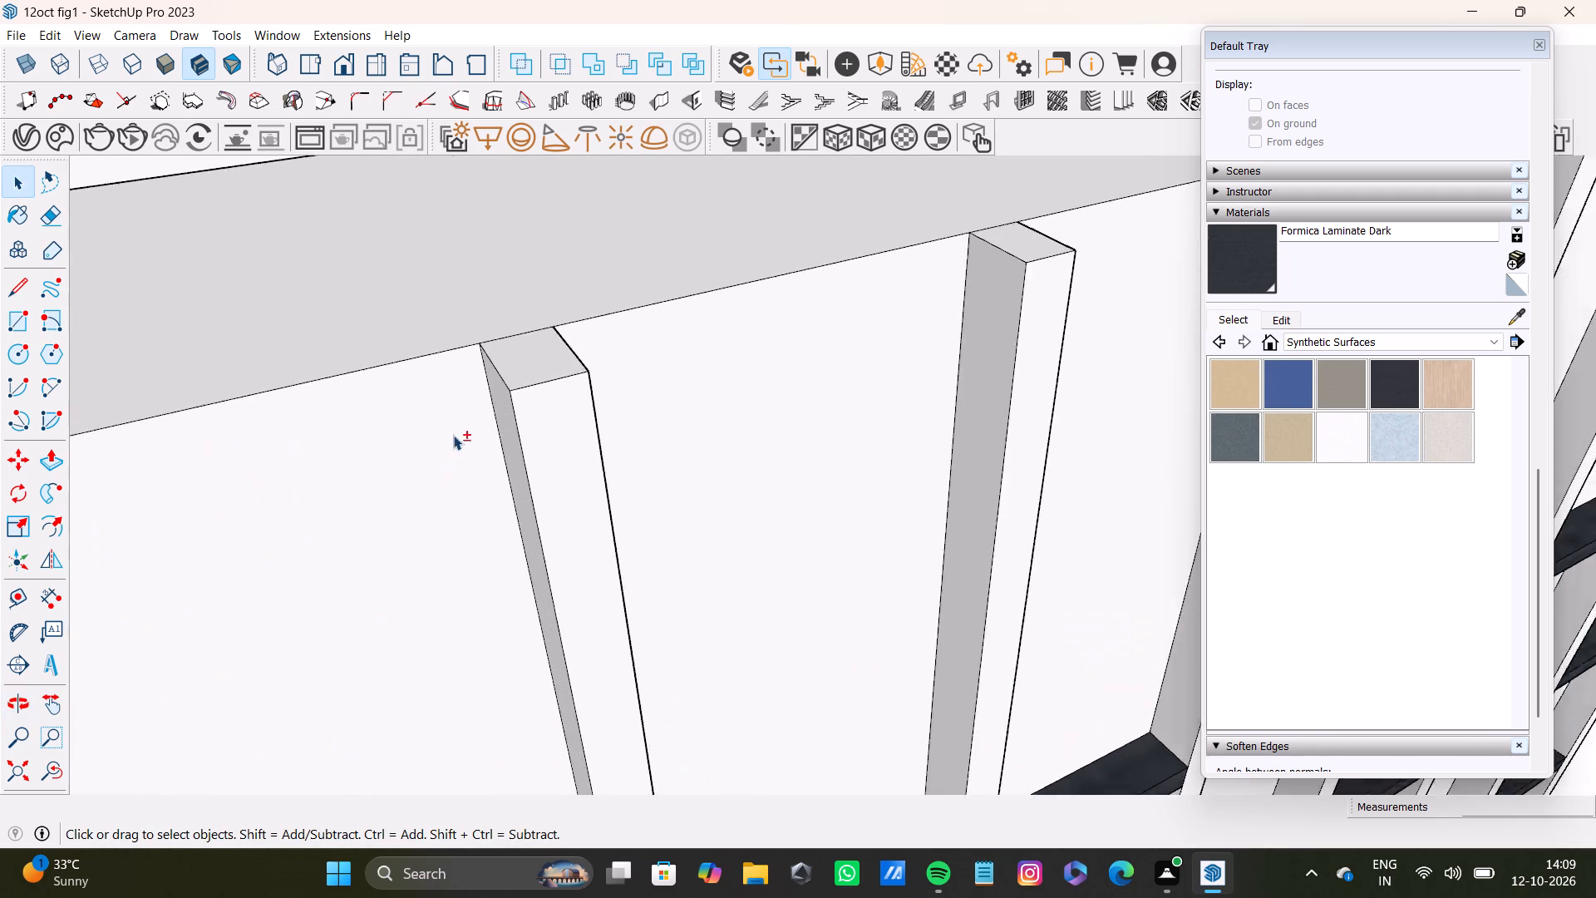
pyautogui.keyDown('shift'); pyautogui.scroll(2, 453, 435); pyautogui.keyUp('shift')
pyautogui.keyDown('shift'); pyautogui.doubleClick(538, 346); pyautogui.keyUp('shift')
pyautogui.keyDown('shift'); pyautogui.doubleClick(554, 397); pyautogui.keyUp('shift')
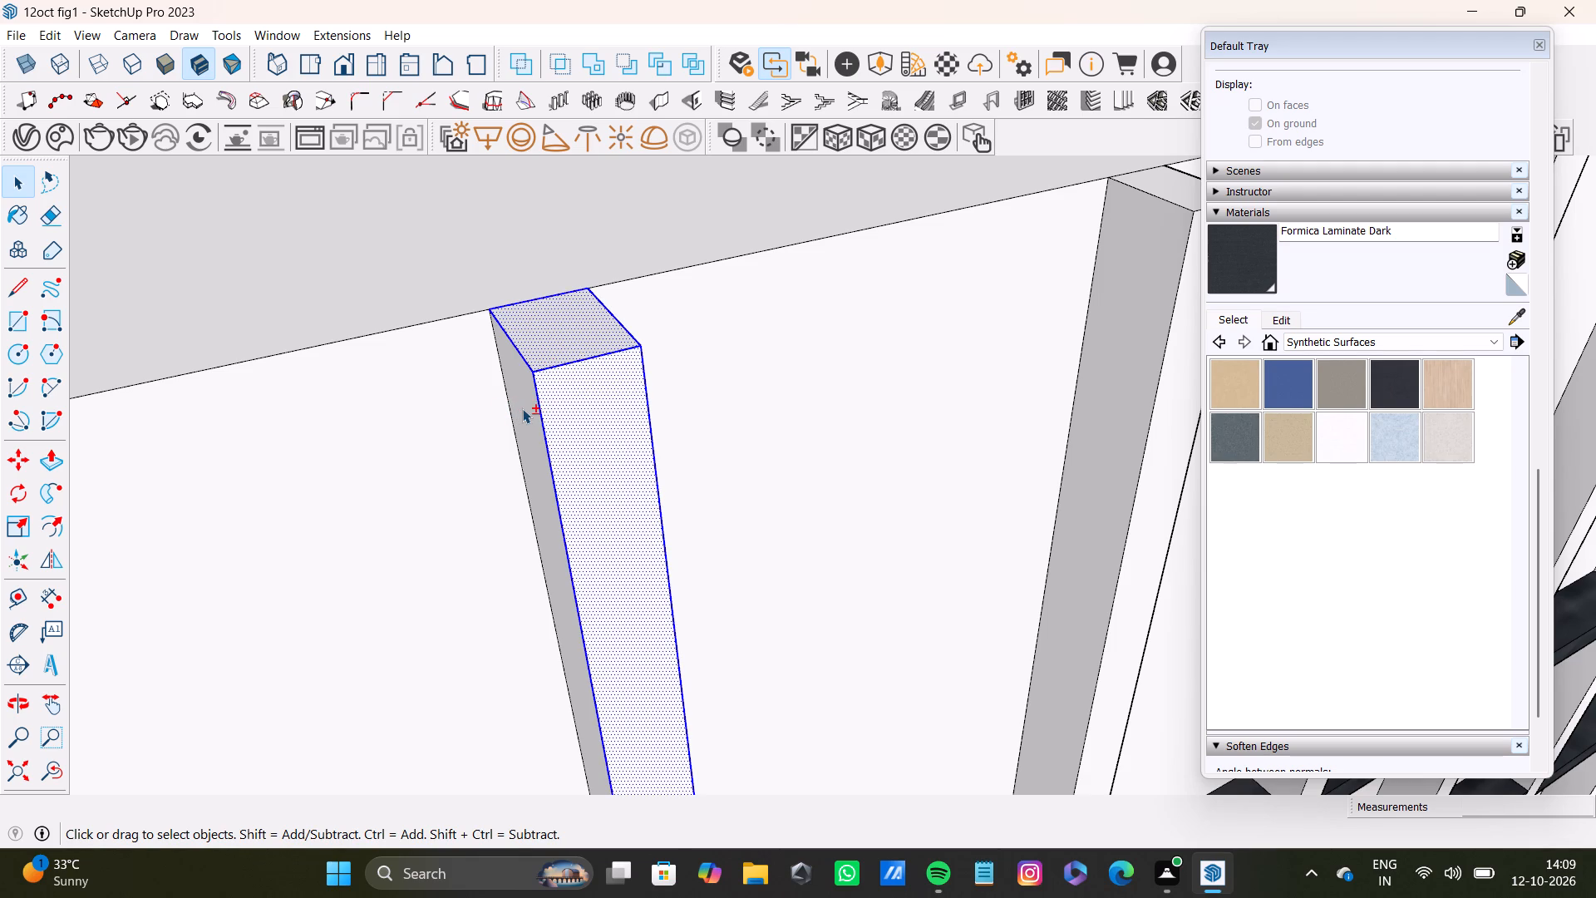
pyautogui.keyDown('shift'); pyautogui.doubleClick(525, 407); pyautogui.keyUp('shift')
pyautogui.moveTo(850, 439); pyautogui.dragTo(199, 443, button='middle')
pyautogui.scroll(3, 297, 391)
pyautogui.keyDown('shift'); pyautogui.scroll(-4, 677, 393); pyautogui.keyUp('shift')
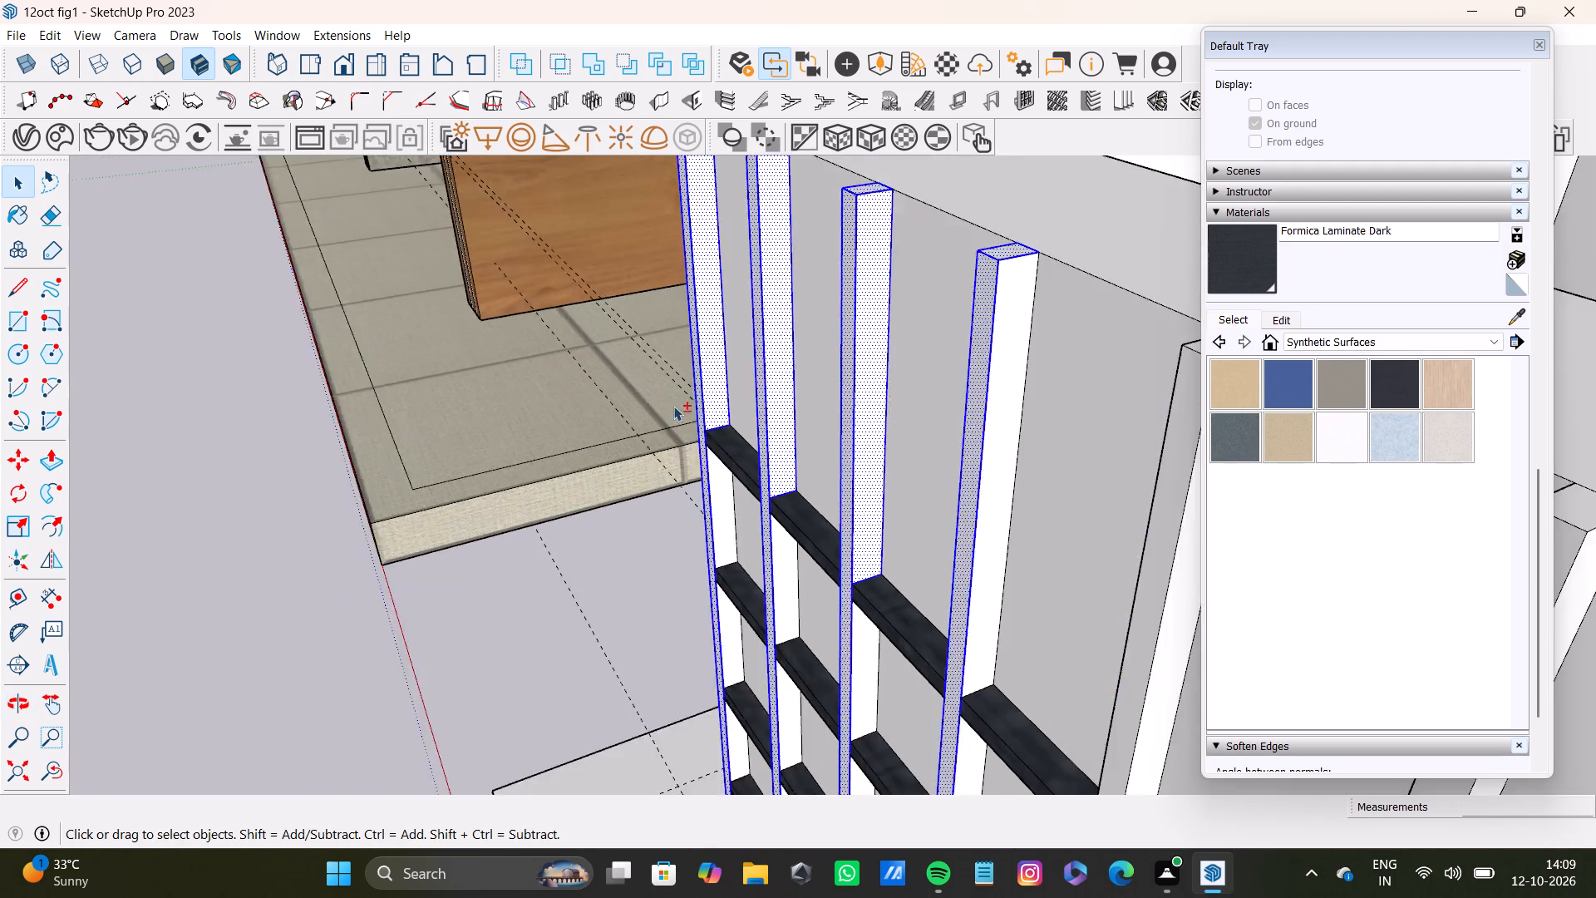
pyautogui.keyDown('shift'); pyautogui.scroll(-4, 673, 406); pyautogui.keyUp('shift')
pyautogui.keyDown('shift'); pyautogui.scroll(11, 835, 431); pyautogui.keyUp('shift')
pyautogui.keyDown('shift'); pyautogui.doubleClick(780, 363); pyautogui.keyUp('shift')
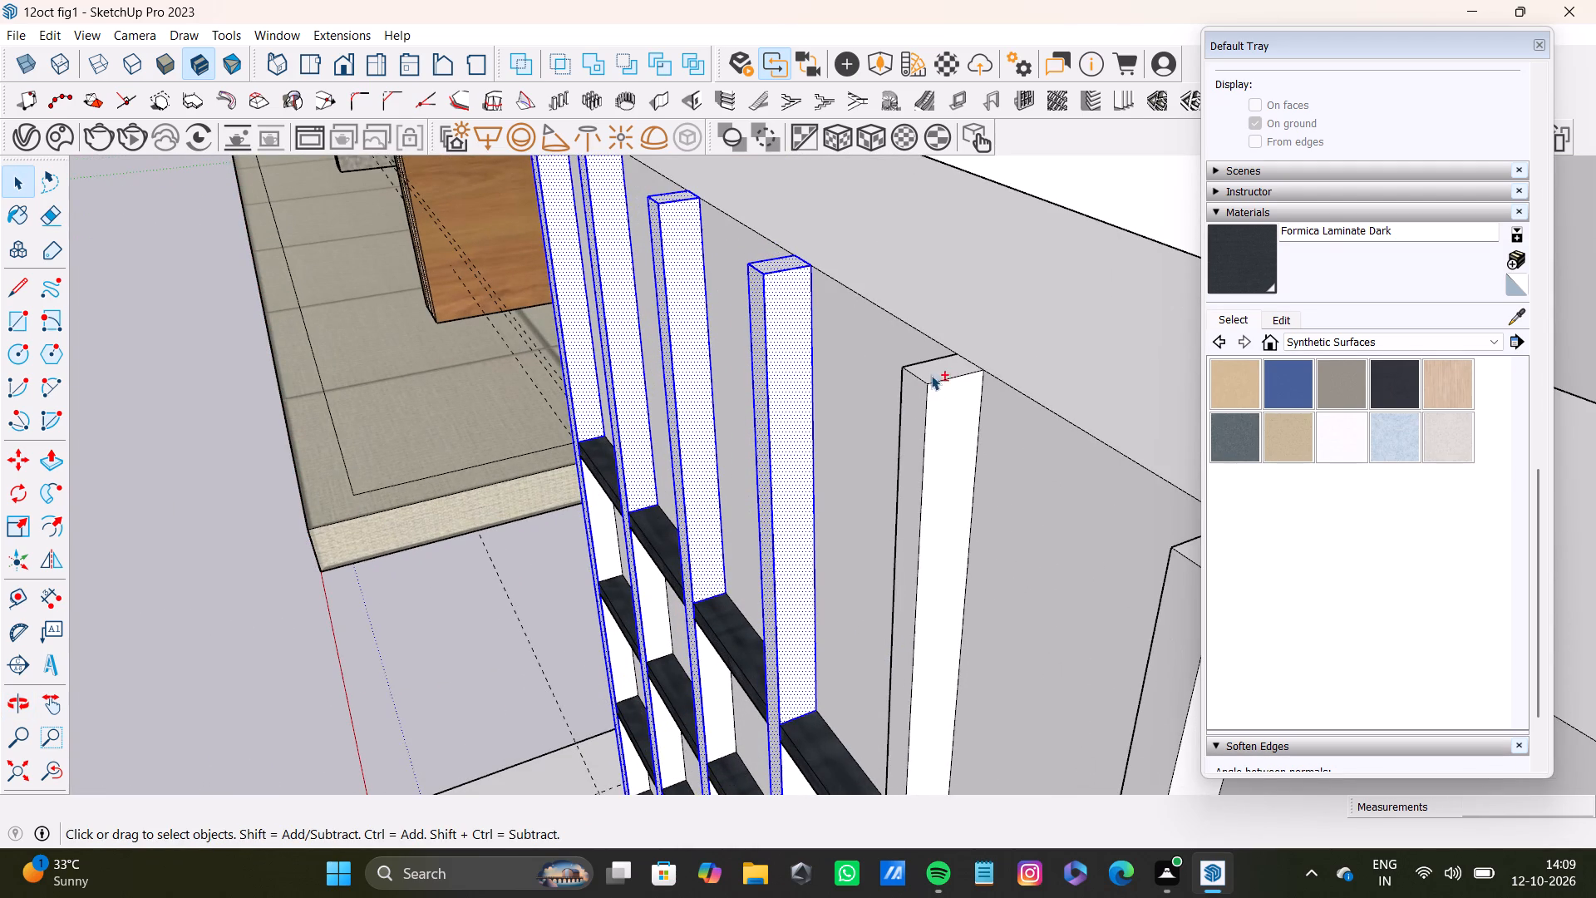
# Add the top, front and both side faces of the fifth vertical slat to the selection.
pyautogui.keyDown('shift'); pyautogui.doubleClick(933, 368); pyautogui.keyUp('shift')
pyautogui.keyDown('shift'); pyautogui.doubleClick(943, 412); pyautogui.keyUp('shift')
pyautogui.keyDown('shift'); pyautogui.doubleClick(916, 418); pyautogui.keyUp('shift')
pyautogui.keyDown('shift'); pyautogui.scroll(-4, 882, 469); pyautogui.keyUp('shift')
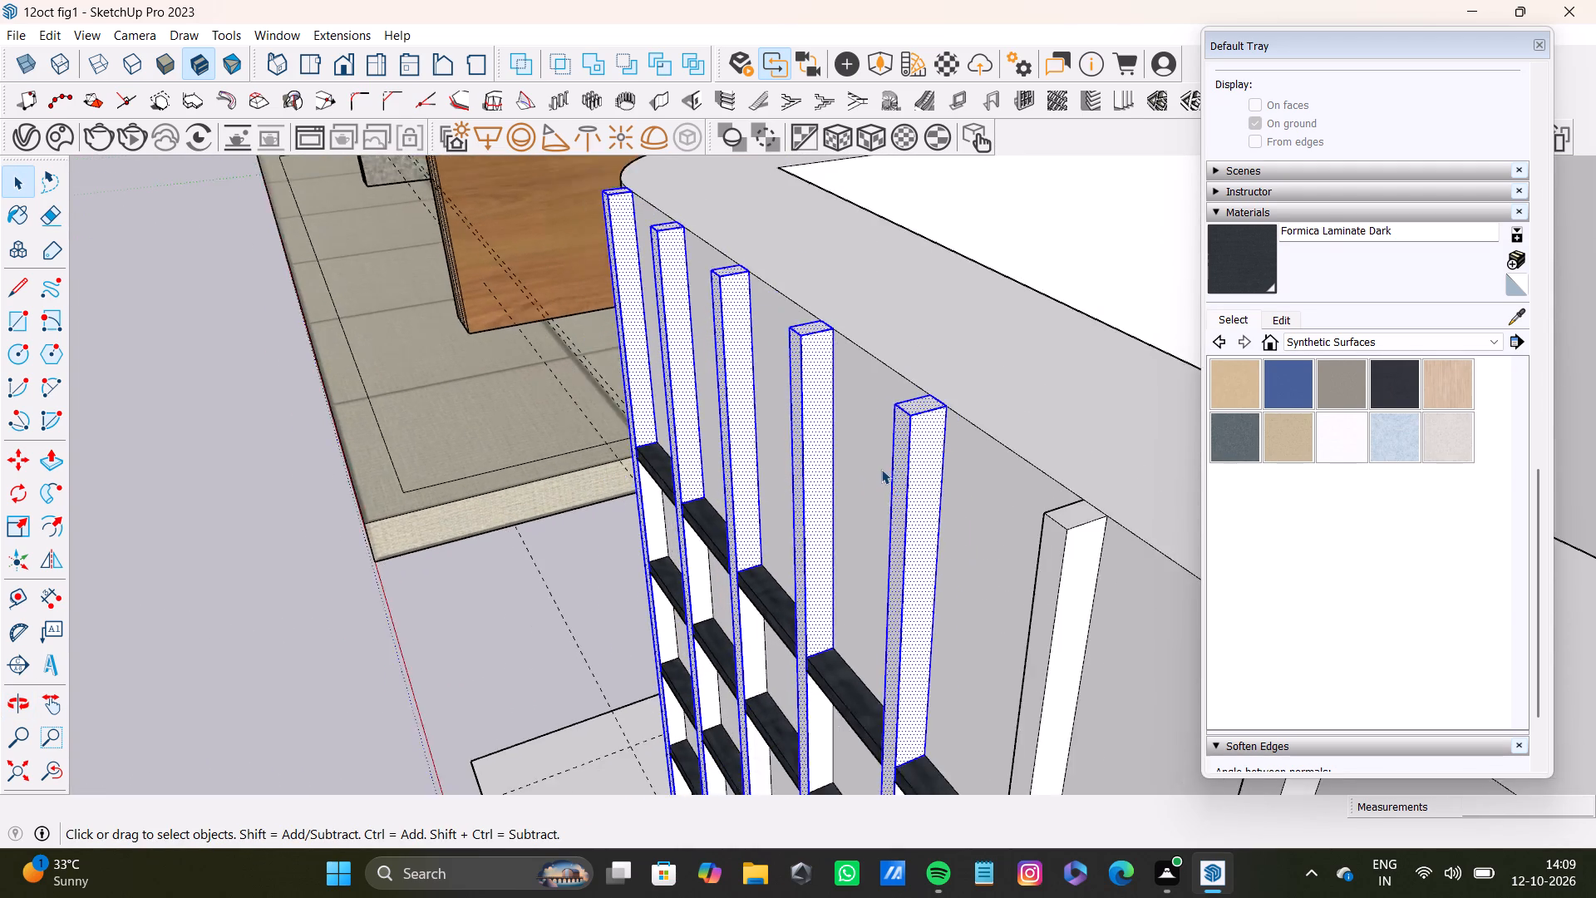
pyautogui.moveTo(879, 471); pyautogui.dragTo(1300, 439, button='middle')
pyautogui.keyDown('shift'); pyautogui.moveTo(1083, 429); pyautogui.dragTo(1187, 507, button='middle'); pyautogui.keyUp('shift')
pyautogui.keyDown('shift'); pyautogui.scroll(6, 937, 449); pyautogui.keyUp('shift')
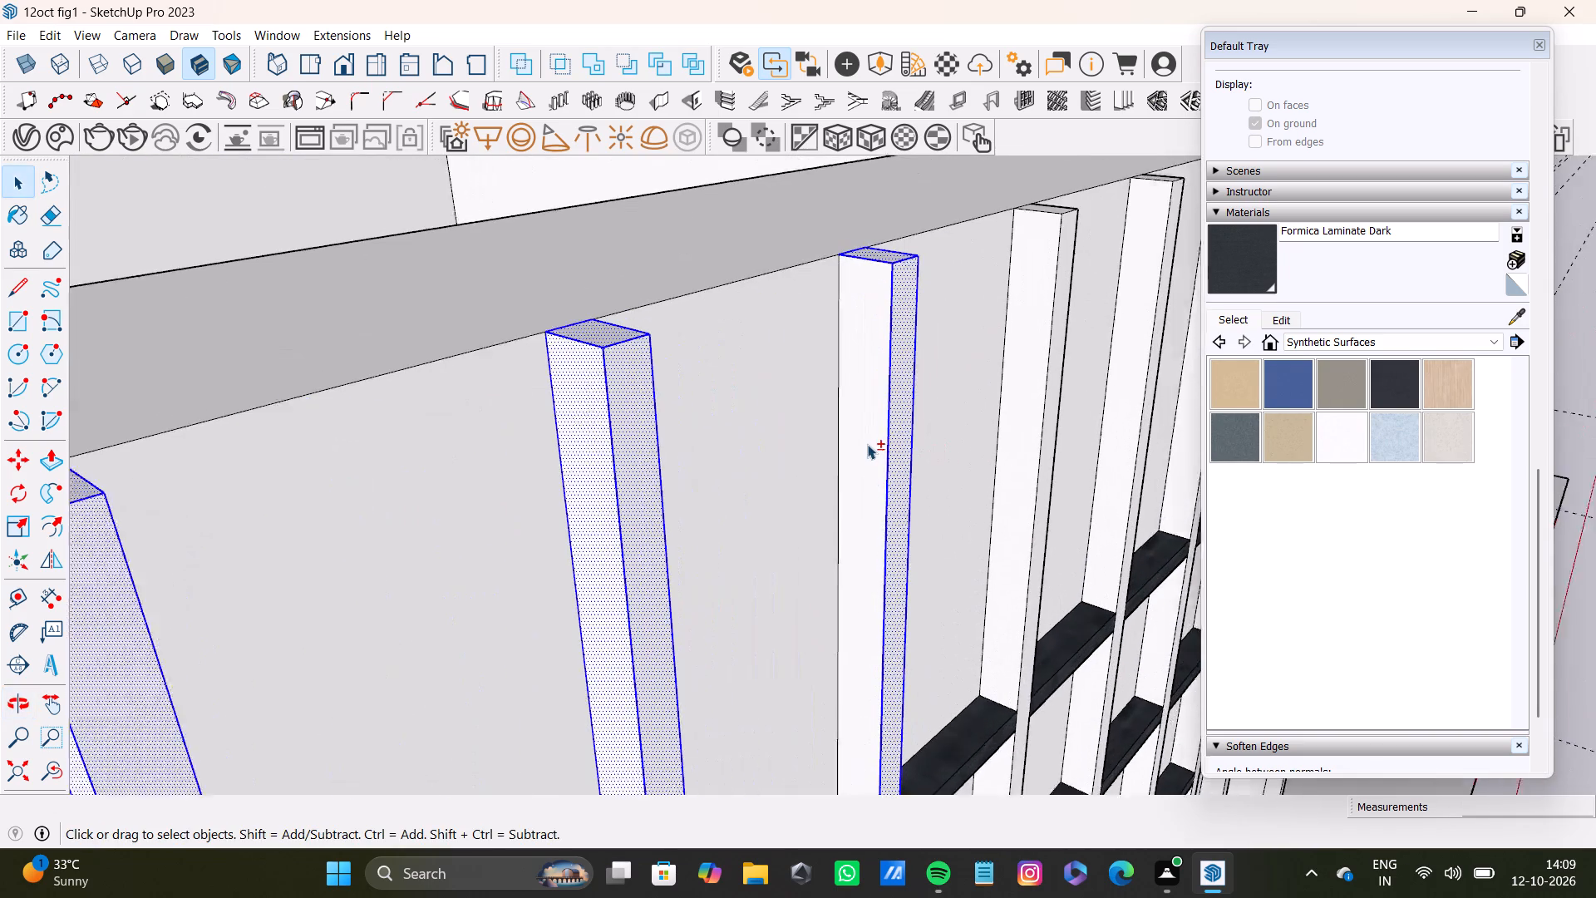
pyautogui.keyDown('shift'); pyautogui.scroll(1, 867, 444); pyautogui.keyUp('shift')
pyautogui.keyDown('shift'); pyautogui.doubleClick(867, 444); pyautogui.keyUp('shift')
# Add the front, top and both side faces of the sixth vertical slat to the selection.
pyautogui.keyDown('shift'); pyautogui.moveTo(944, 412); pyautogui.dragTo(603, 568, button='middle'); pyautogui.keyUp('shift')
pyautogui.keyDown('shift'); pyautogui.scroll(7, 648, 502); pyautogui.keyUp('shift')
pyautogui.keyDown('shift'); pyautogui.doubleClick(792, 374); pyautogui.keyUp('shift')
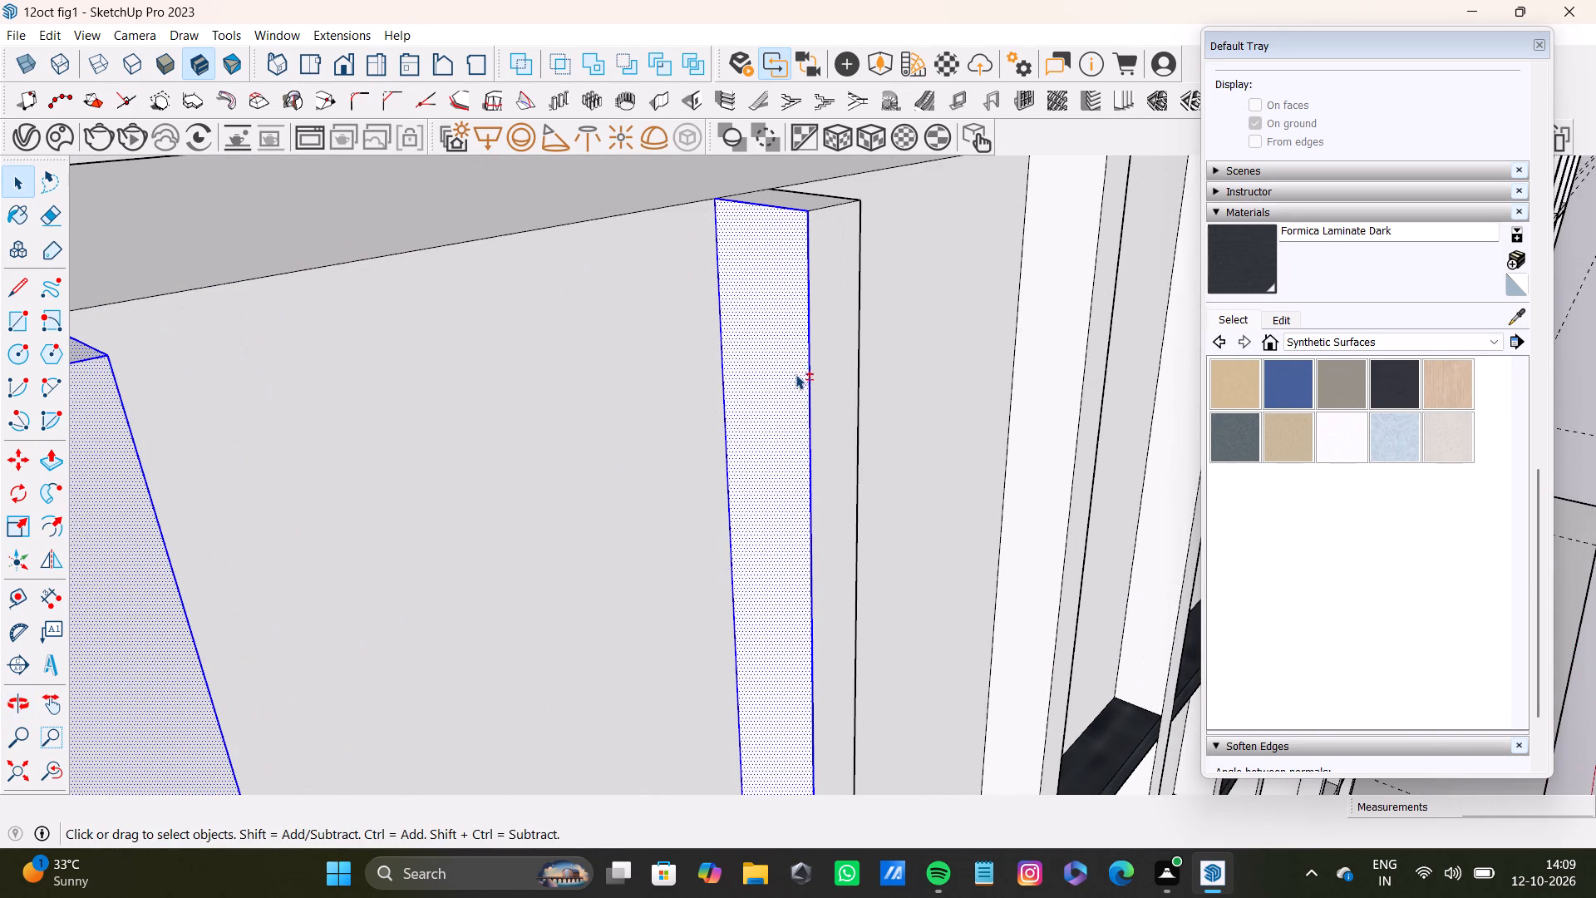
pyautogui.keyDown('shift'); pyautogui.doubleClick(825, 366); pyautogui.keyUp('shift')
pyautogui.keyDown('shift'); pyautogui.moveTo(840, 318); pyautogui.dragTo(815, 535, button='middle'); pyautogui.keyUp('shift')
pyautogui.keyDown('shift'); pyautogui.doubleClick(769, 424); pyautogui.keyUp('shift')
pyautogui.moveTo(826, 480); pyautogui.dragTo(231, 490, button='middle')
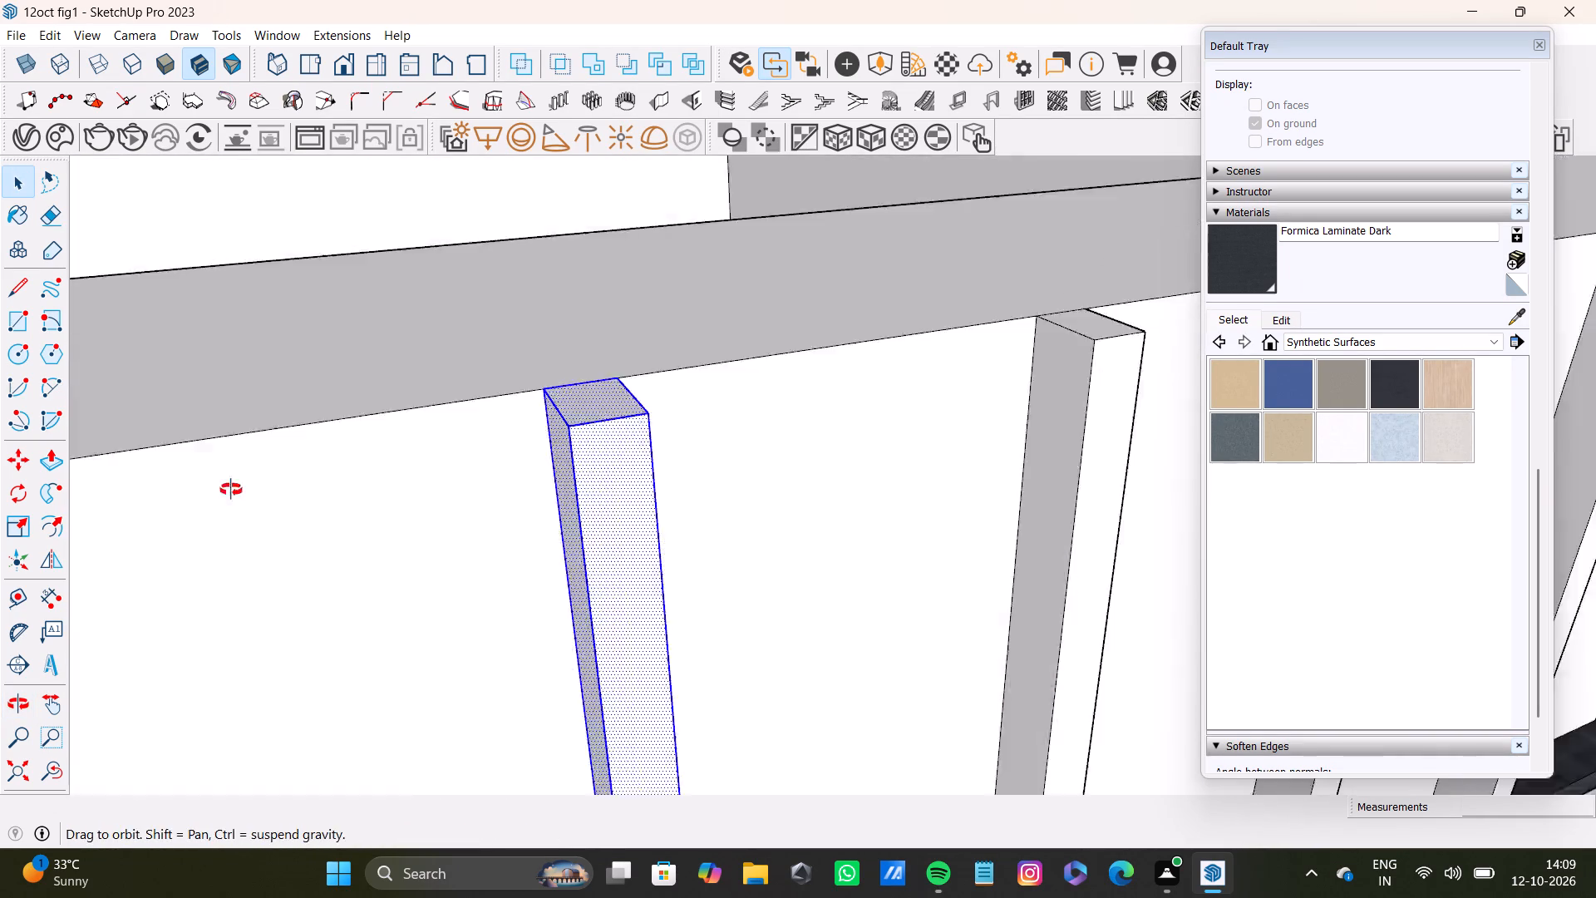
pyautogui.moveTo(231, 490); pyautogui.dragTo(207, 490, button='middle')
pyautogui.keyDown('shift'); pyautogui.scroll(3, 459, 462); pyautogui.keyUp('shift')
pyautogui.keyDown('shift'); pyautogui.doubleClick(596, 410); pyautogui.keyUp('shift')
# Add the top, front and both side faces of the seventh vertical slat to the selection.
pyautogui.keyDown('shift'); pyautogui.scroll(-9, 596, 412); pyautogui.keyUp('shift')
pyautogui.keyDown('shift'); pyautogui.moveTo(894, 437); pyautogui.dragTo(770, 461, button='middle'); pyautogui.keyUp('shift')
pyautogui.keyDown('shift'); pyautogui.scroll(7, 742, 447); pyautogui.keyUp('shift')
pyautogui.keyDown('shift'); pyautogui.doubleClick(678, 437); pyautogui.keyUp('shift')
pyautogui.keyDown('shift'); pyautogui.doubleClick(628, 381); pyautogui.keyUp('shift')
pyautogui.keyDown('shift'); pyautogui.doubleClick(600, 455); pyautogui.keyUp('shift')
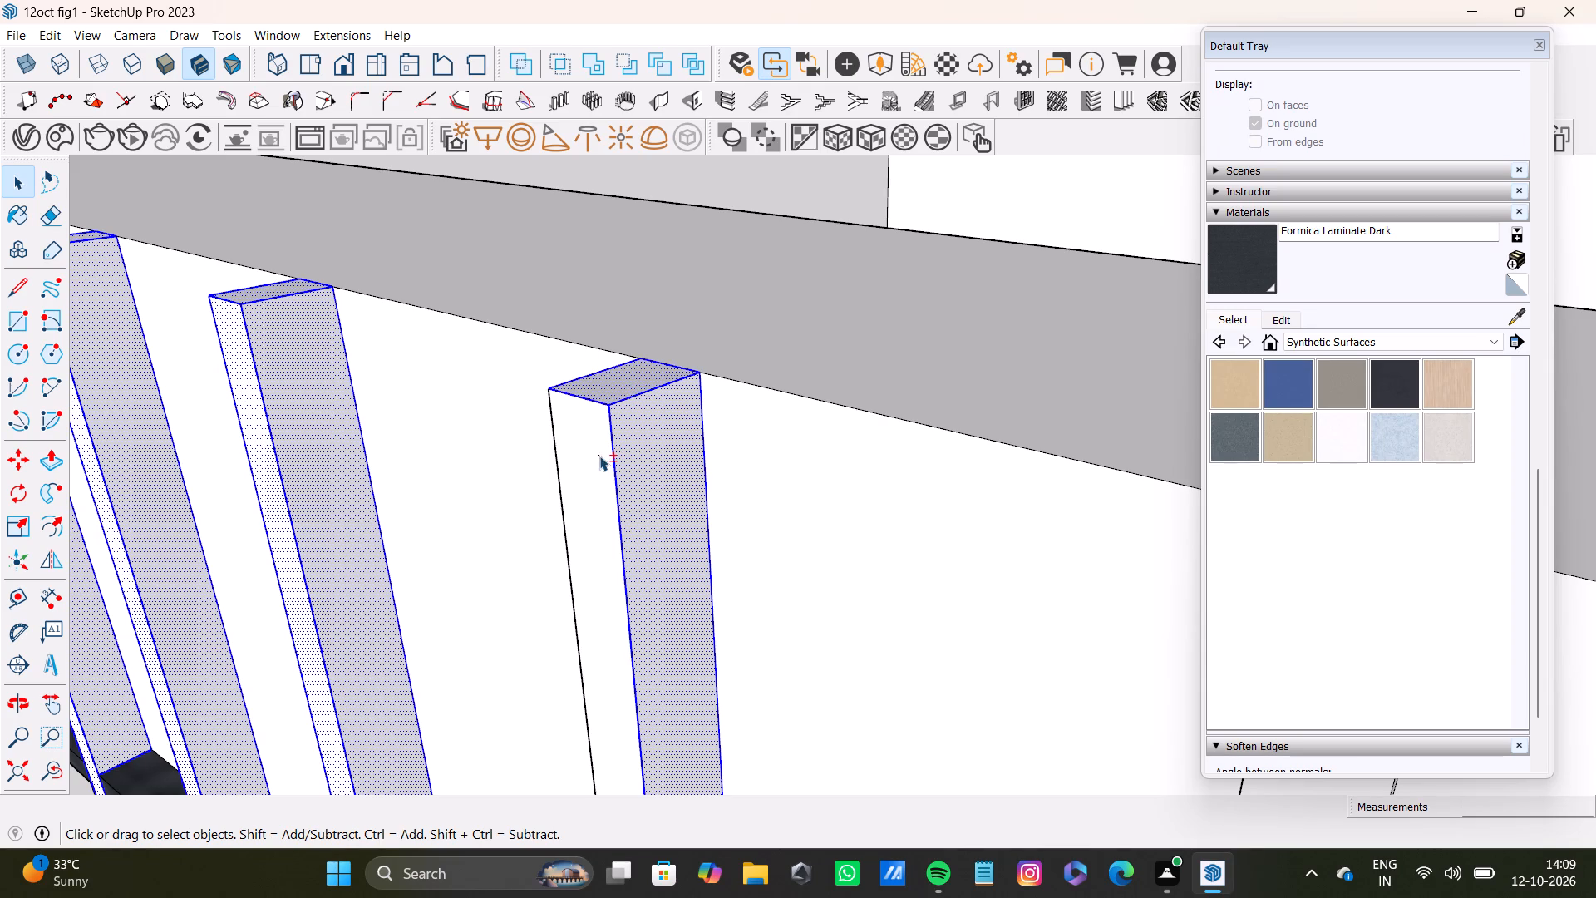
pyautogui.keyDown('shift'); pyautogui.scroll(-5, 579, 537); pyautogui.keyUp('shift')
pyautogui.moveTo(576, 567); pyautogui.dragTo(1076, 555, button='middle')
pyautogui.keyDown('shift'); pyautogui.scroll(3, 1086, 518); pyautogui.keyUp('shift')
pyautogui.keyDown('shift'); pyautogui.moveTo(1083, 515); pyautogui.dragTo(578, 544, button='middle'); pyautogui.keyUp('shift')
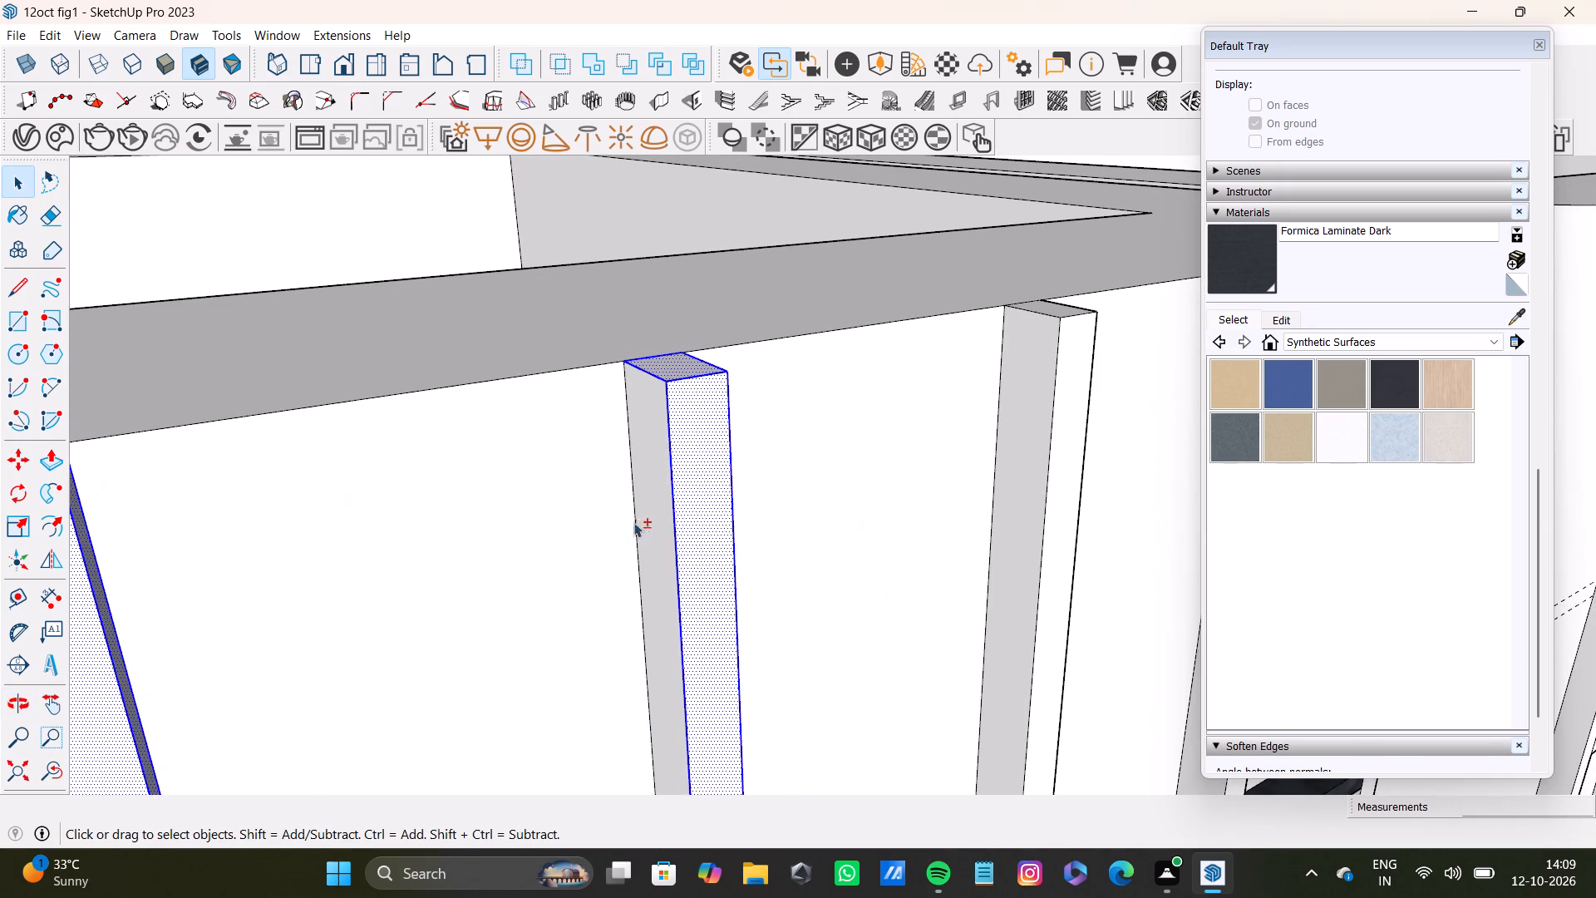
pyautogui.keyDown('shift'); pyautogui.doubleClick(662, 517); pyautogui.keyUp('shift')
# Add the eighth vertical slat's front, top and both side faces to the selection, including the top face's back edge.
pyautogui.keyDown('shift'); pyautogui.scroll(-13, 647, 526); pyautogui.keyUp('shift')
pyautogui.keyDown('shift'); pyautogui.moveTo(736, 556); pyautogui.dragTo(610, 550, button='middle'); pyautogui.keyUp('shift')
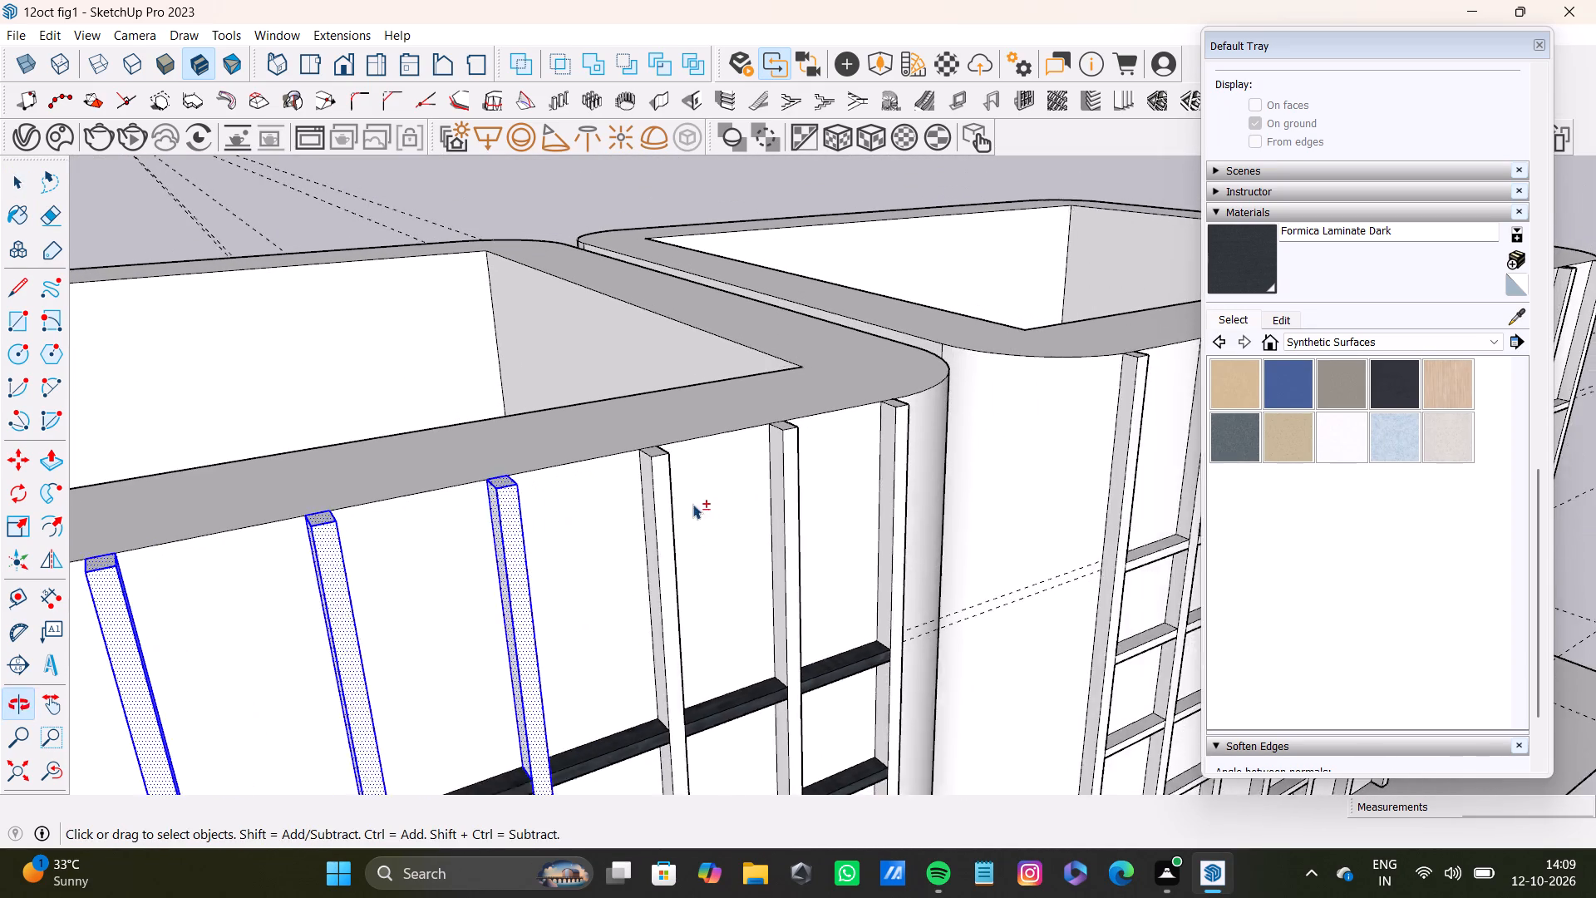
pyautogui.keyDown('shift'); pyautogui.scroll(9, 712, 483); pyautogui.keyUp('shift')
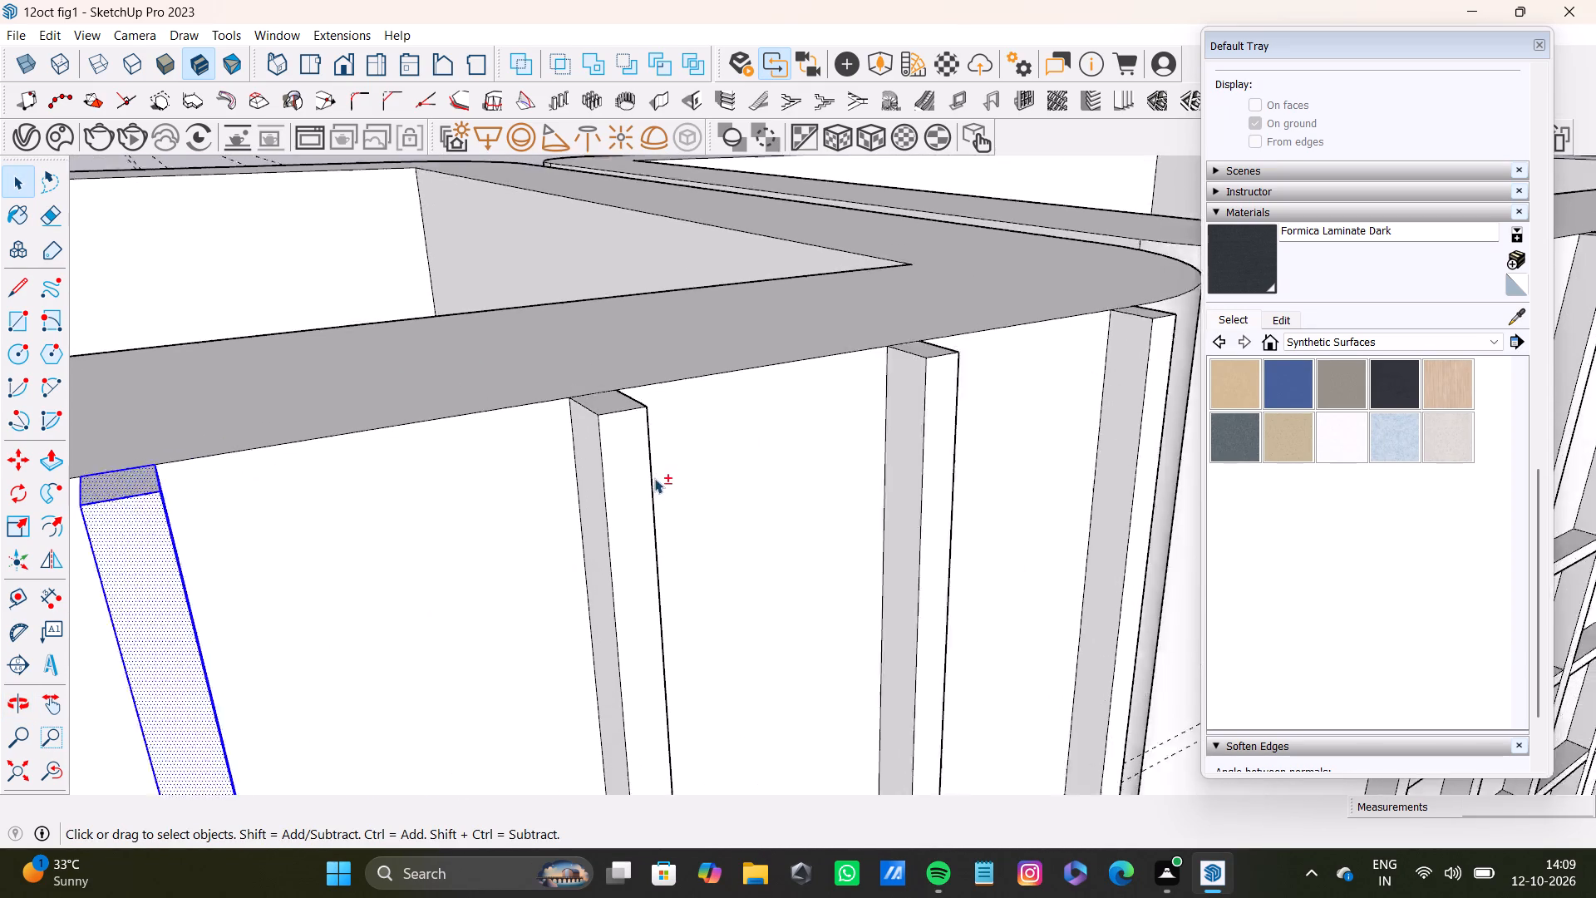
pyautogui.keyDown('shift'); pyautogui.scroll(5, 654, 478); pyautogui.keyUp('shift')
pyautogui.keyDown('shift'); pyautogui.doubleClick(639, 471); pyautogui.keyUp('shift')
pyautogui.keyDown('shift'); pyautogui.doubleClick(596, 335); pyautogui.keyUp('shift')
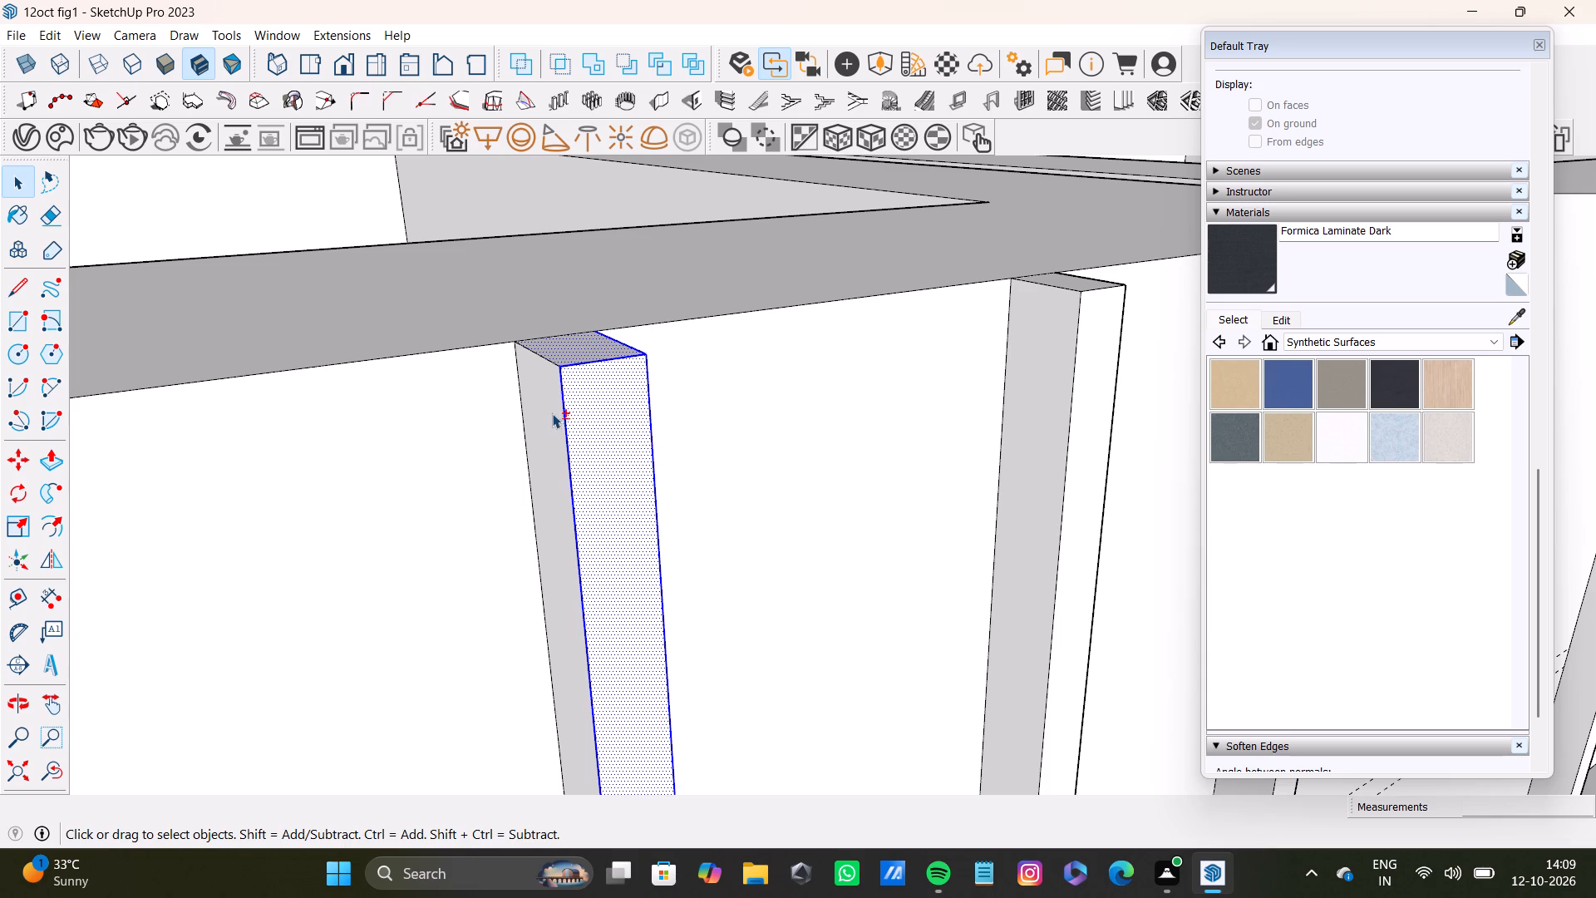
pyautogui.keyDown('shift'); pyautogui.doubleClick(550, 417); pyautogui.keyUp('shift')
pyautogui.keyDown('shift'); pyautogui.moveTo(791, 542); pyautogui.dragTo(396, 551, button='middle'); pyautogui.keyUp('shift')
pyautogui.keyDown('shift'); pyautogui.scroll(3, 421, 422); pyautogui.keyUp('shift')
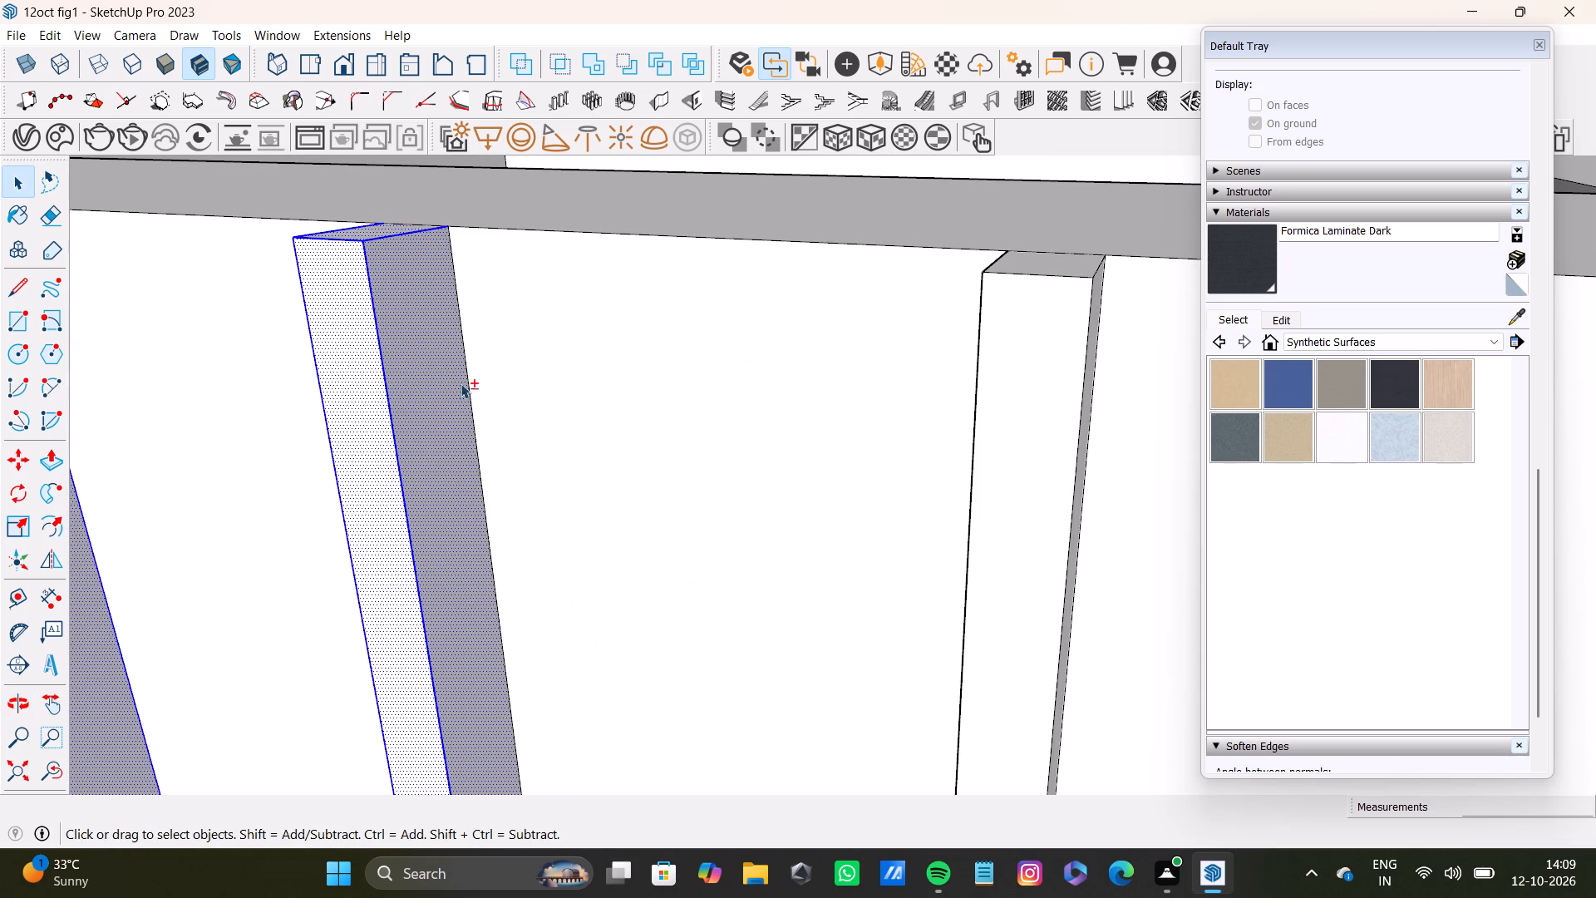
pyautogui.keyDown('shift'); pyautogui.click(472, 422); pyautogui.keyUp('shift')
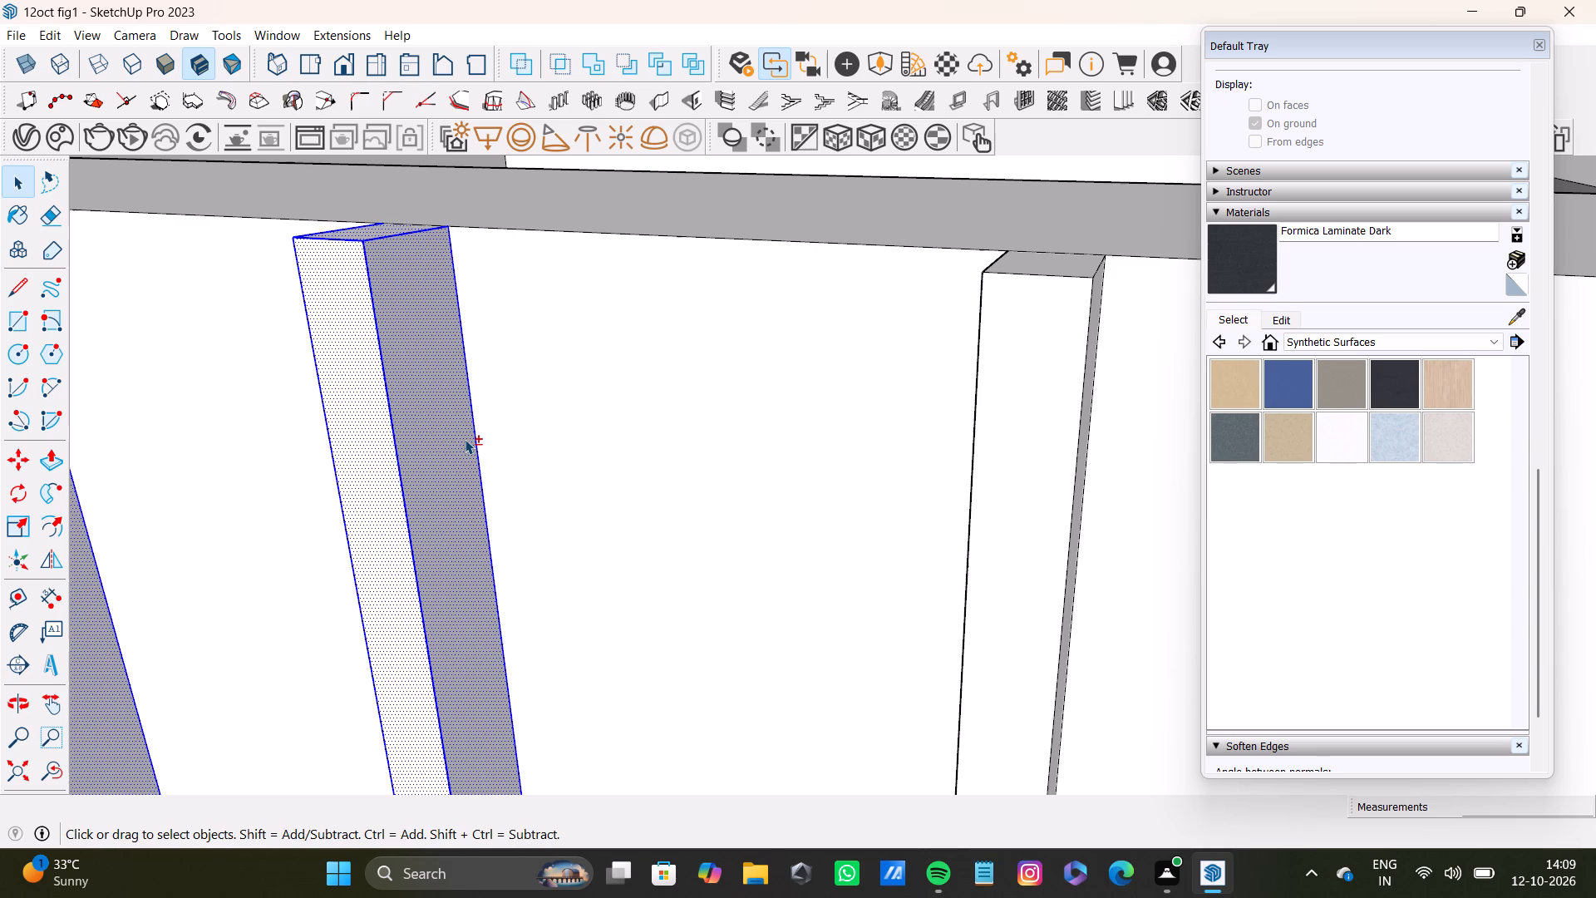
pyautogui.keyDown('shift'); pyautogui.scroll(-5, 419, 204); pyautogui.keyUp('shift')
pyautogui.keyDown('shift'); pyautogui.moveTo(403, 216); pyautogui.dragTo(444, 443, button='middle'); pyautogui.keyUp('shift')
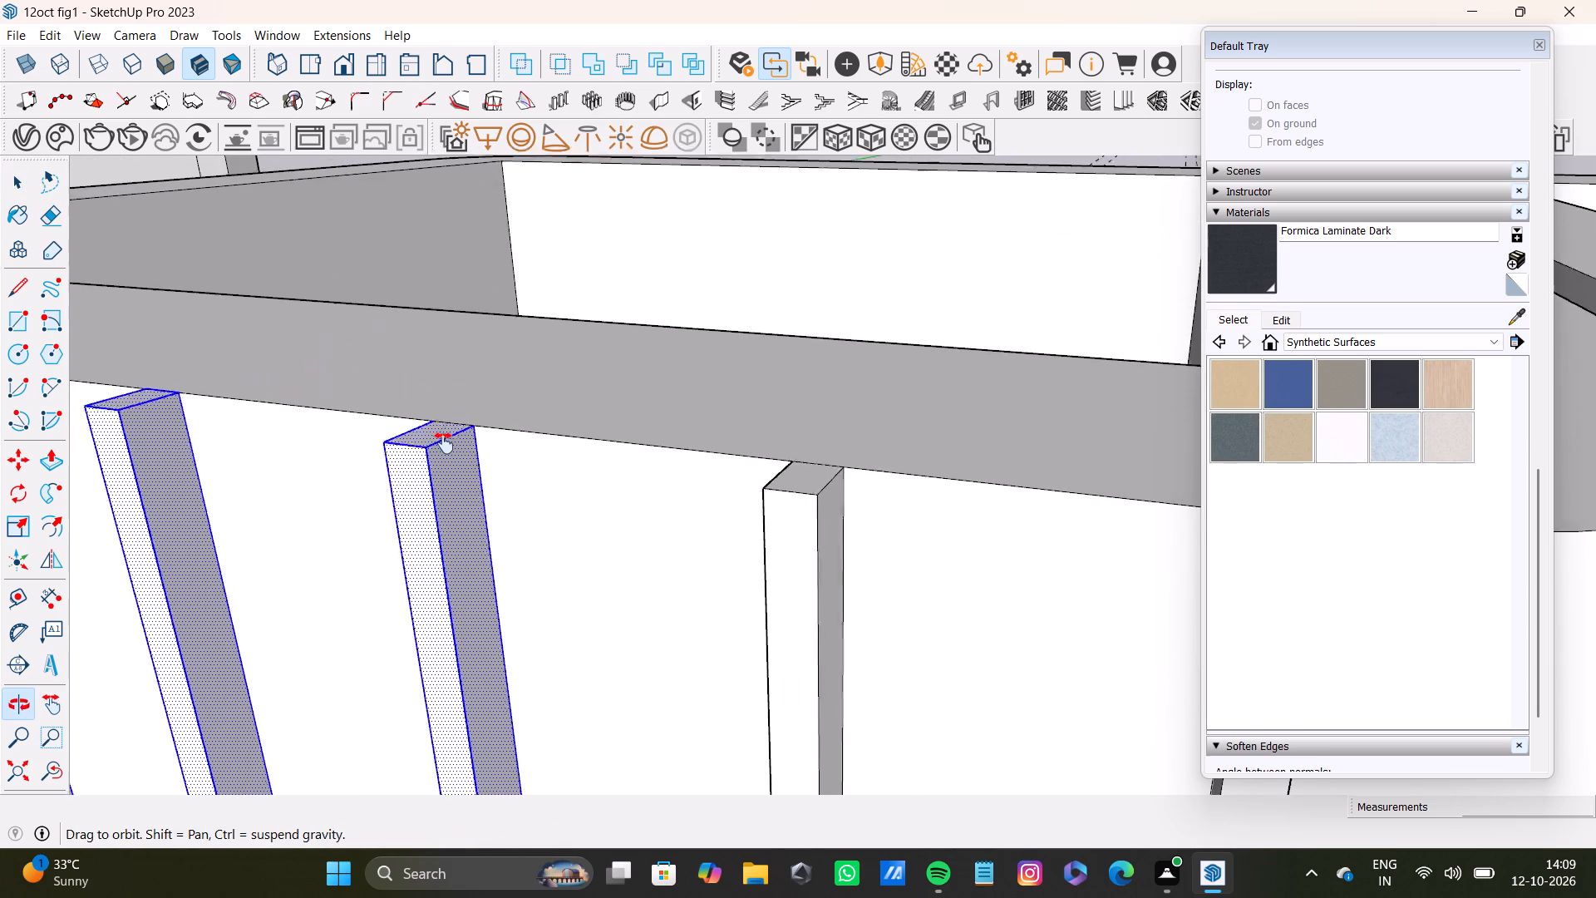
pyautogui.keyDown('shift'); pyautogui.moveTo(444, 443); pyautogui.dragTo(450, 442, button='middle'); pyautogui.keyUp('shift')
pyautogui.keyDown('shift'); pyautogui.moveTo(451, 440); pyautogui.dragTo(456, 531, button='middle'); pyautogui.keyUp('shift')
pyautogui.keyDown('shift'); pyautogui.scroll(12, 508, 515); pyautogui.keyUp('shift')
pyautogui.keyDown('shift'); pyautogui.click(445, 558); pyautogui.keyUp('shift')
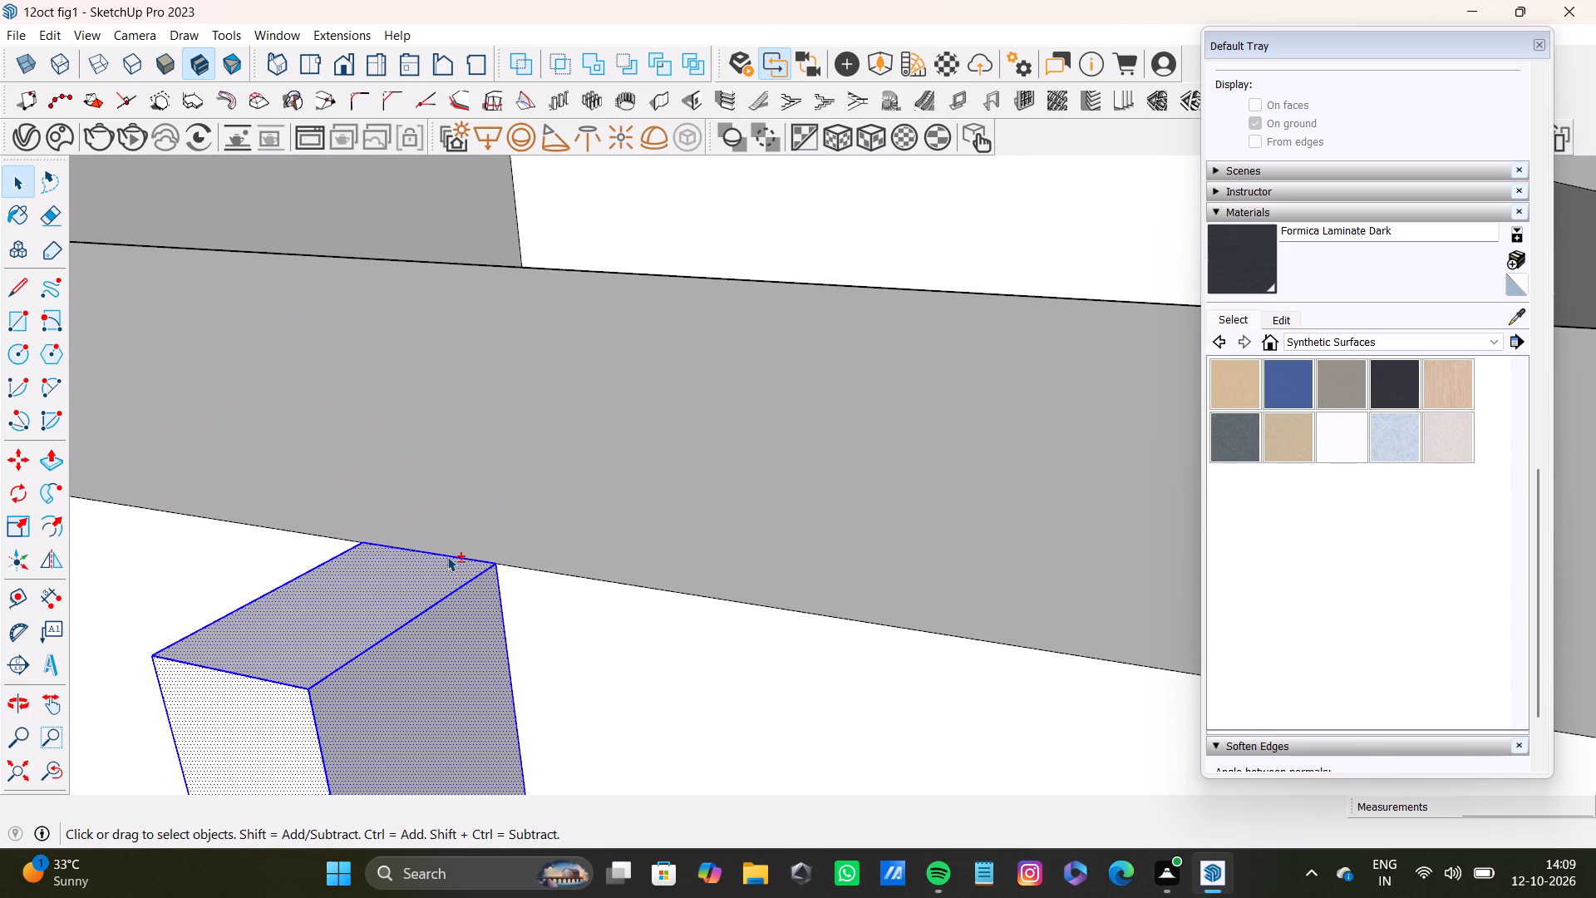
# Add the top, front and both side faces of the ninth vertical slat to the selection.
pyautogui.keyDown('shift'); pyautogui.scroll(-15, 448, 556); pyautogui.keyUp('shift')
pyautogui.keyDown('shift'); pyautogui.moveTo(979, 675); pyautogui.dragTo(556, 530, button='middle'); pyautogui.keyUp('shift')
pyautogui.keyDown('shift'); pyautogui.scroll(8, 477, 542); pyautogui.keyUp('shift')
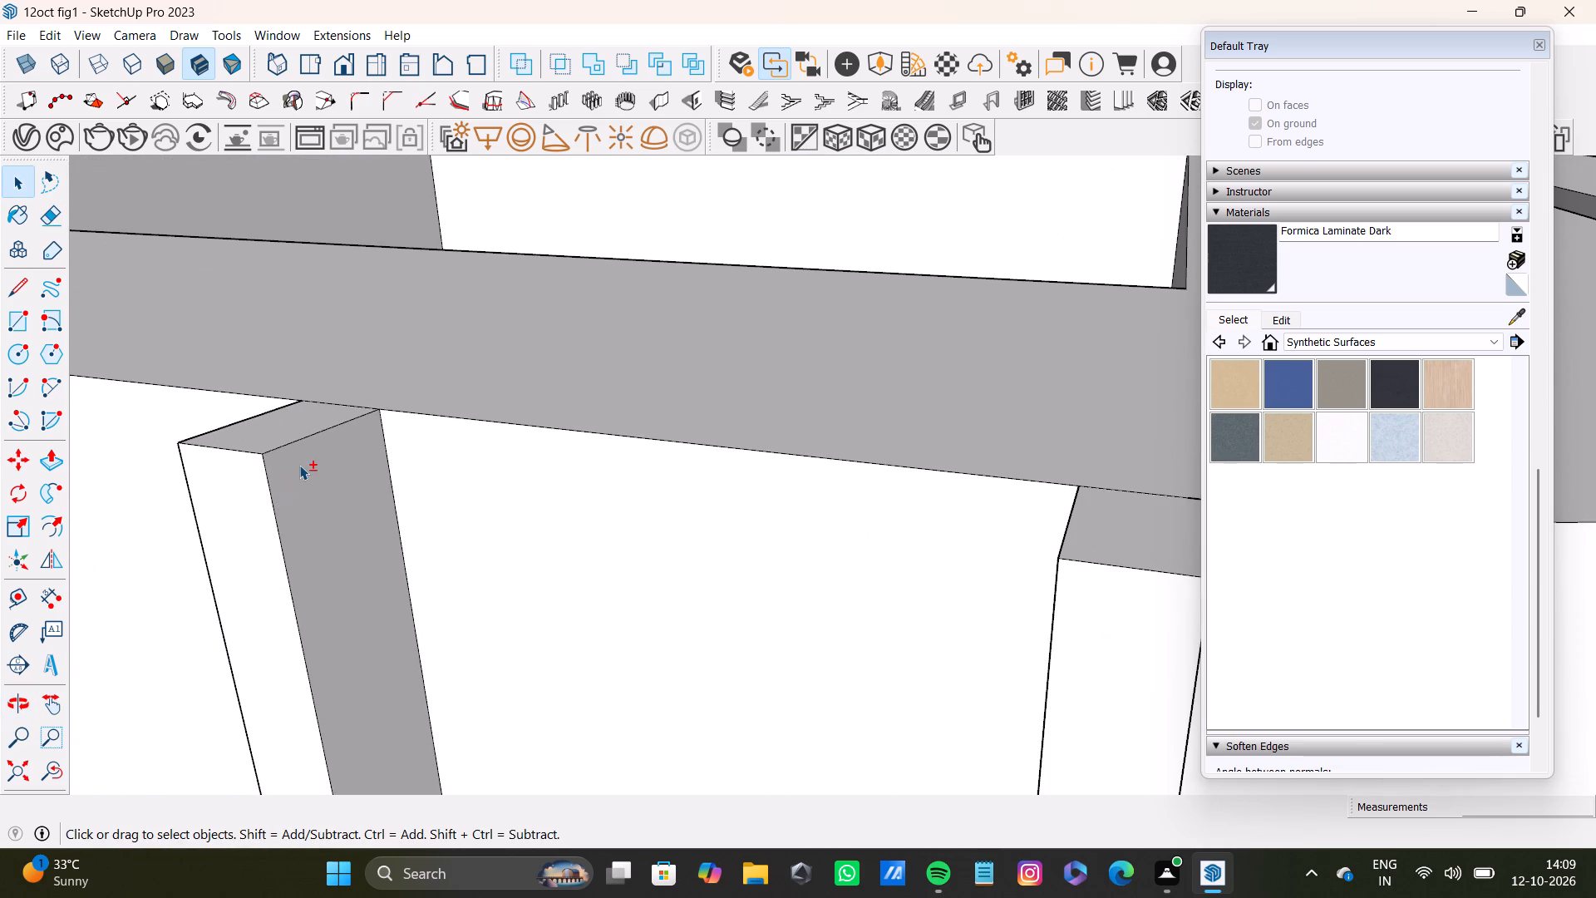
pyautogui.keyDown('shift'); pyautogui.doubleClick(299, 465); pyautogui.keyUp('shift')
pyautogui.keyDown('shift'); pyautogui.doubleClick(267, 447); pyautogui.keyUp('shift')
pyautogui.keyDown('shift'); pyautogui.doubleClick(258, 494); pyautogui.keyUp('shift')
pyautogui.keyDown('shift'); pyautogui.scroll(-5, 258, 496); pyautogui.keyUp('shift')
pyautogui.keyDown('shift'); pyautogui.moveTo(254, 521); pyautogui.dragTo(328, 496, button='middle'); pyautogui.keyUp('shift')
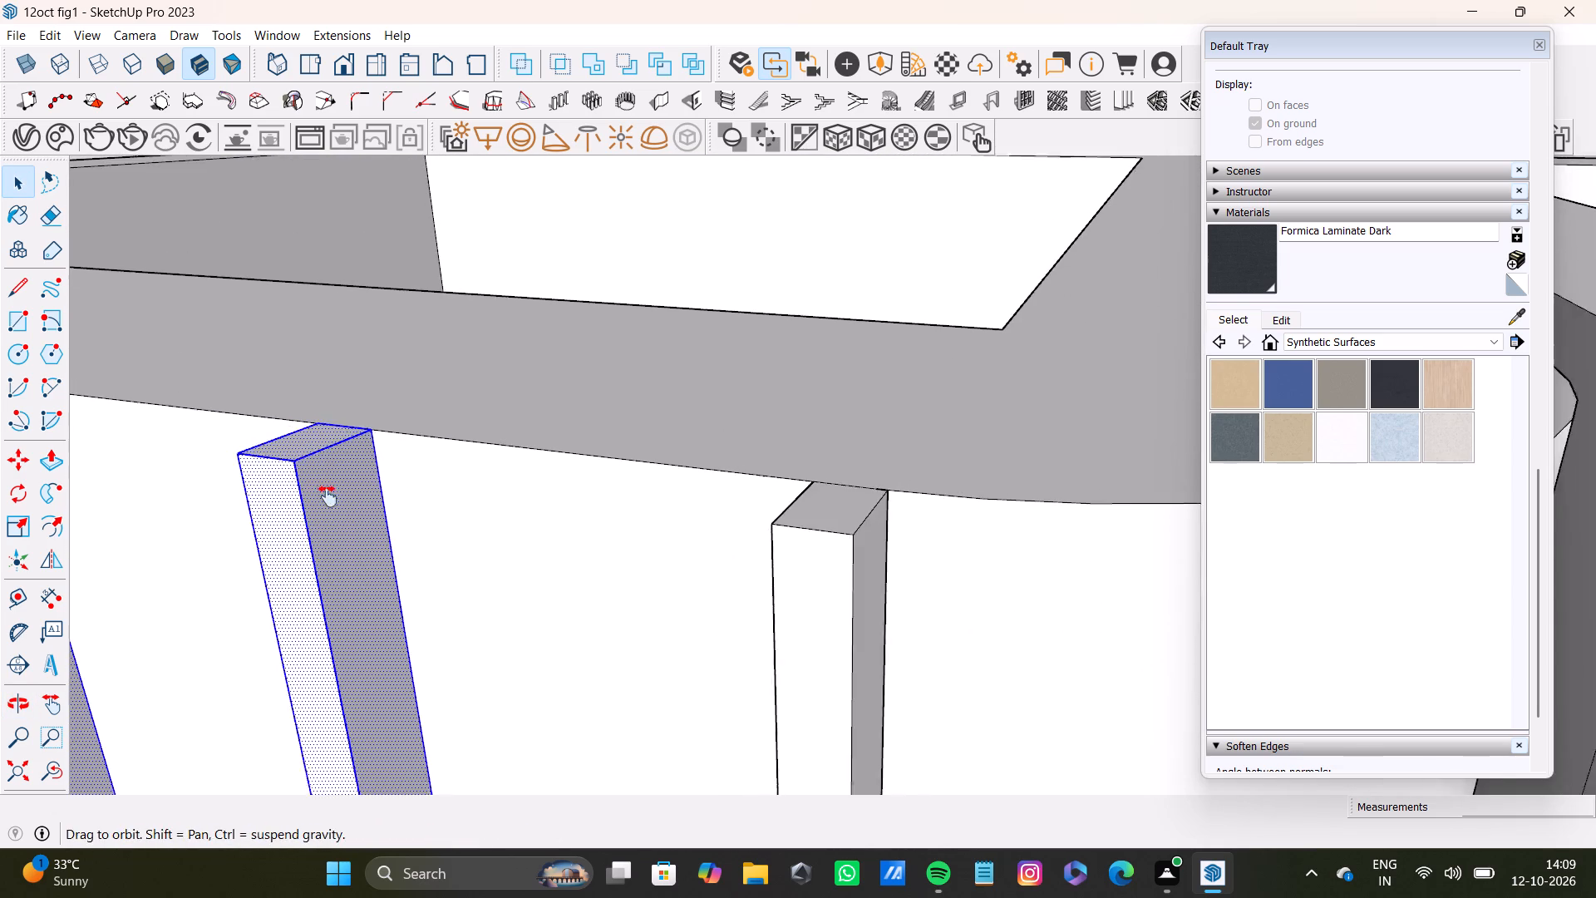
pyautogui.keyDown('shift'); pyautogui.moveTo(328, 496); pyautogui.dragTo(329, 496, button='middle'); pyautogui.keyUp('shift')
pyautogui.keyDown('shift'); pyautogui.moveTo(312, 505); pyautogui.dragTo(648, 464, button='middle'); pyautogui.keyUp('shift')
pyautogui.keyDown('shift'); pyautogui.moveTo(620, 520); pyautogui.dragTo(982, 498, button='middle'); pyautogui.keyUp('shift')
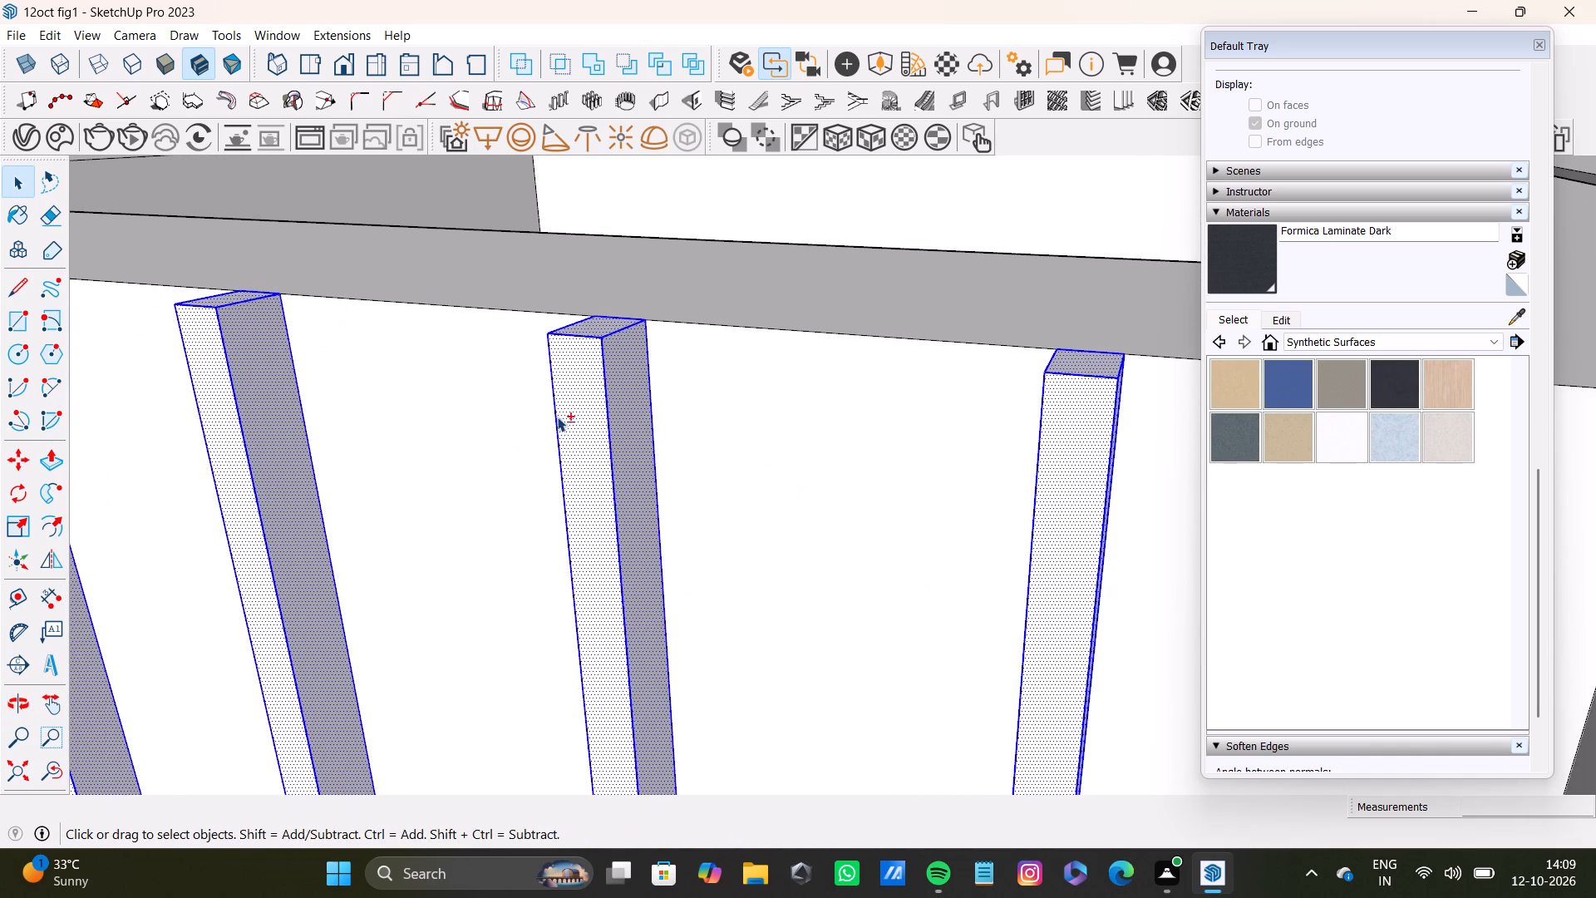
pyautogui.moveTo(596, 445); pyautogui.dragTo(1076, 471, button='middle')
pyautogui.keyDown('shift'); pyautogui.moveTo(1039, 434); pyautogui.dragTo(726, 489, button='middle'); pyautogui.keyUp('shift')
pyautogui.keyDown('shift'); pyautogui.doubleClick(697, 443); pyautogui.keyUp('shift')
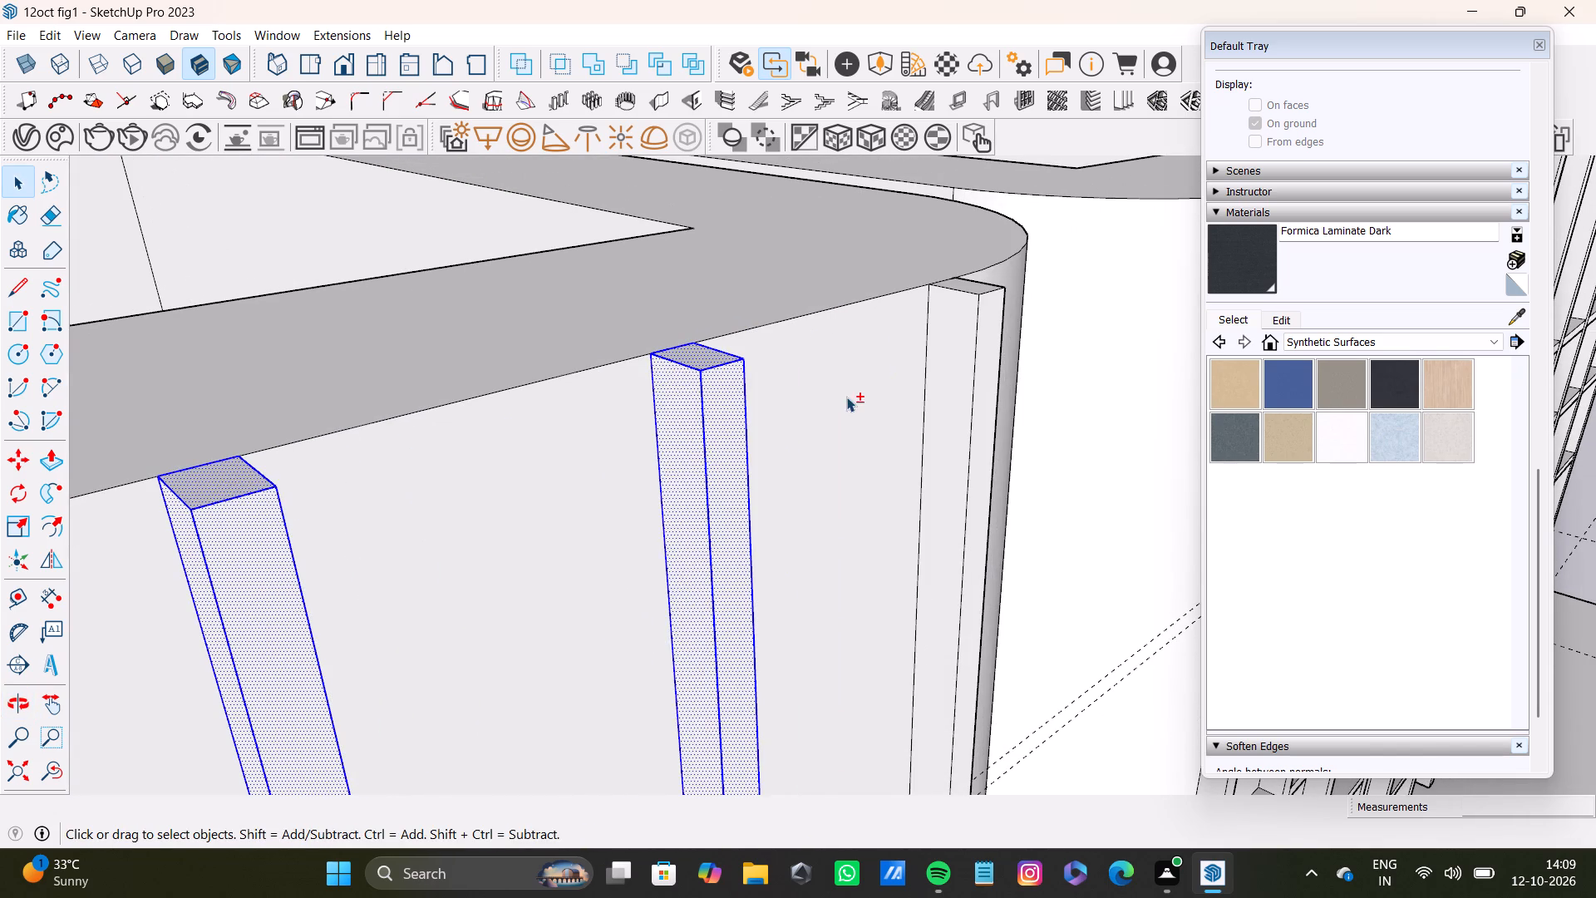
# Add the front, top and both side faces of the tenth, last vertical slat beside the rounded corner to the selection.
pyautogui.keyDown('shift'); pyautogui.scroll(-5, 846, 397); pyautogui.keyUp('shift')
pyautogui.keyDown('shift'); pyautogui.moveTo(958, 363); pyautogui.dragTo(710, 401, button='middle'); pyautogui.keyUp('shift')
pyautogui.keyDown('shift'); pyautogui.scroll(11, 724, 395); pyautogui.keyUp('shift')
pyautogui.keyDown('shift'); pyautogui.doubleClick(592, 411); pyautogui.keyUp('shift')
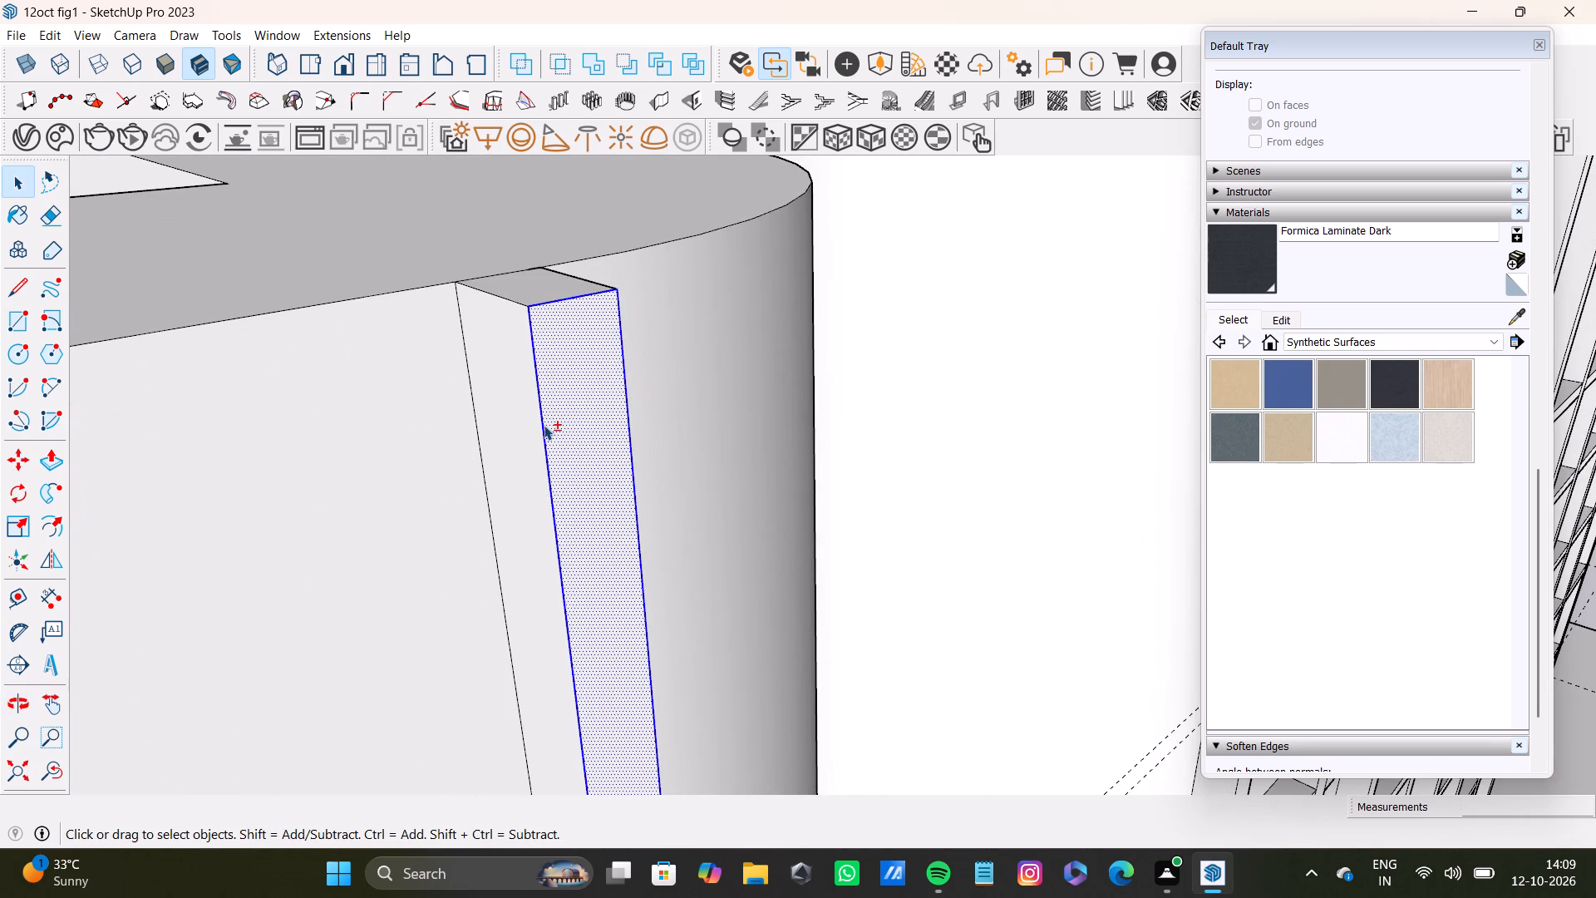
pyautogui.keyDown('shift'); pyautogui.doubleClick(539, 427); pyautogui.keyUp('shift')
pyautogui.keyDown('shift'); pyautogui.doubleClick(553, 291); pyautogui.keyUp('shift')
pyautogui.keyDown('shift'); pyautogui.moveTo(694, 418); pyautogui.dragTo(258, 412, button='middle'); pyautogui.keyUp('shift')
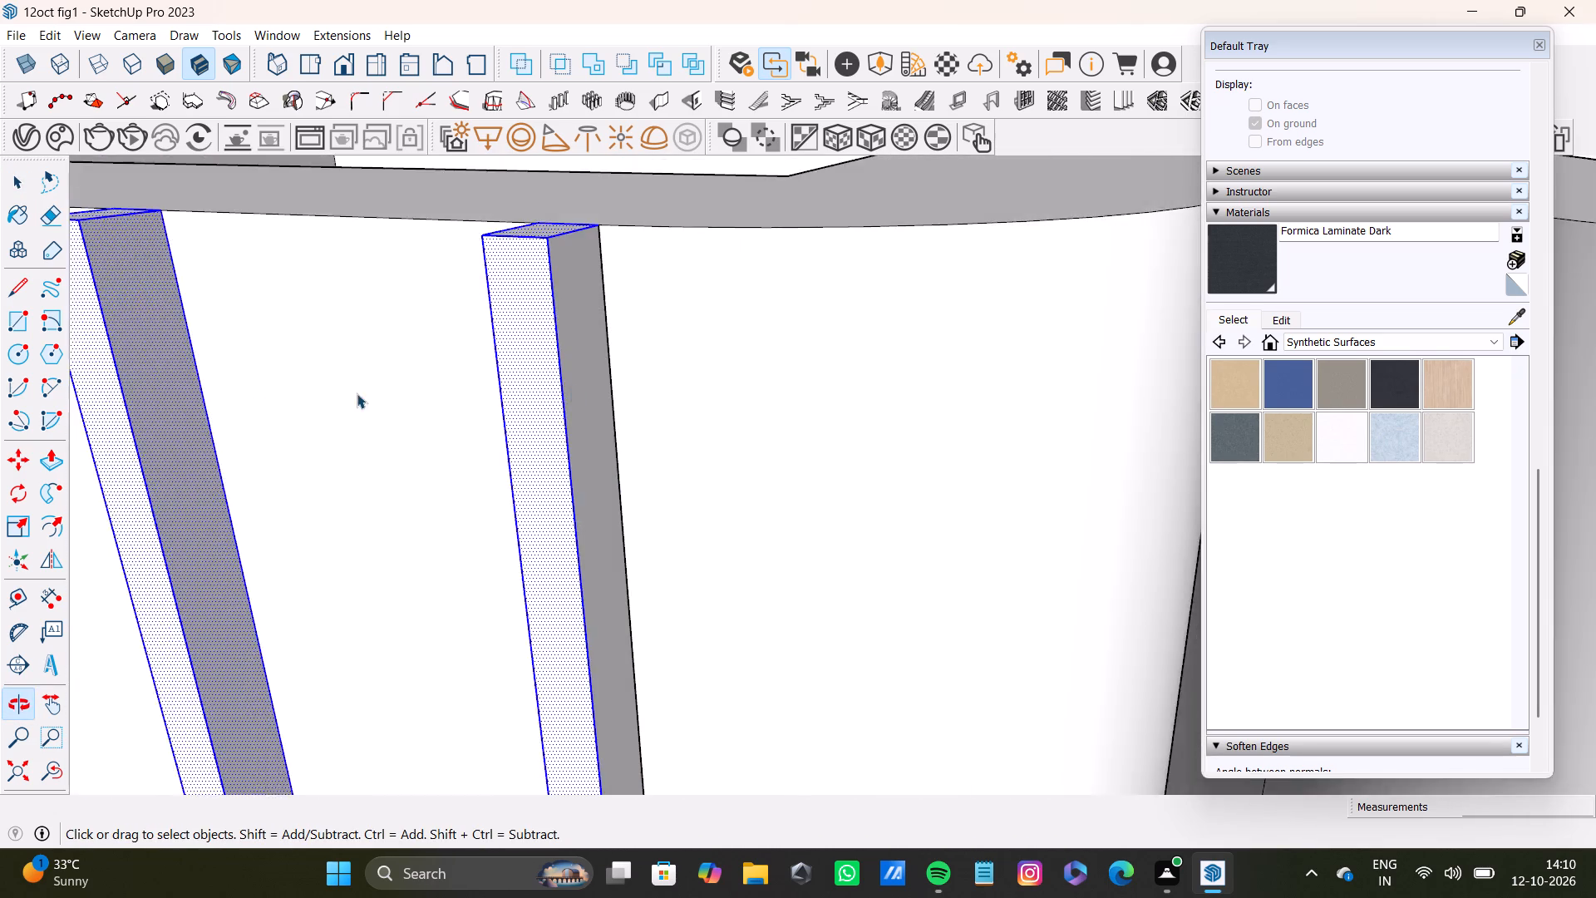
pyautogui.keyDown('shift'); pyautogui.scroll(4, 588, 382); pyautogui.keyUp('shift')
pyautogui.keyDown('shift'); pyautogui.doubleClick(594, 380); pyautogui.keyUp('shift')
pyautogui.keyDown('shift'); pyautogui.scroll(-13, 595, 394); pyautogui.keyUp('shift')
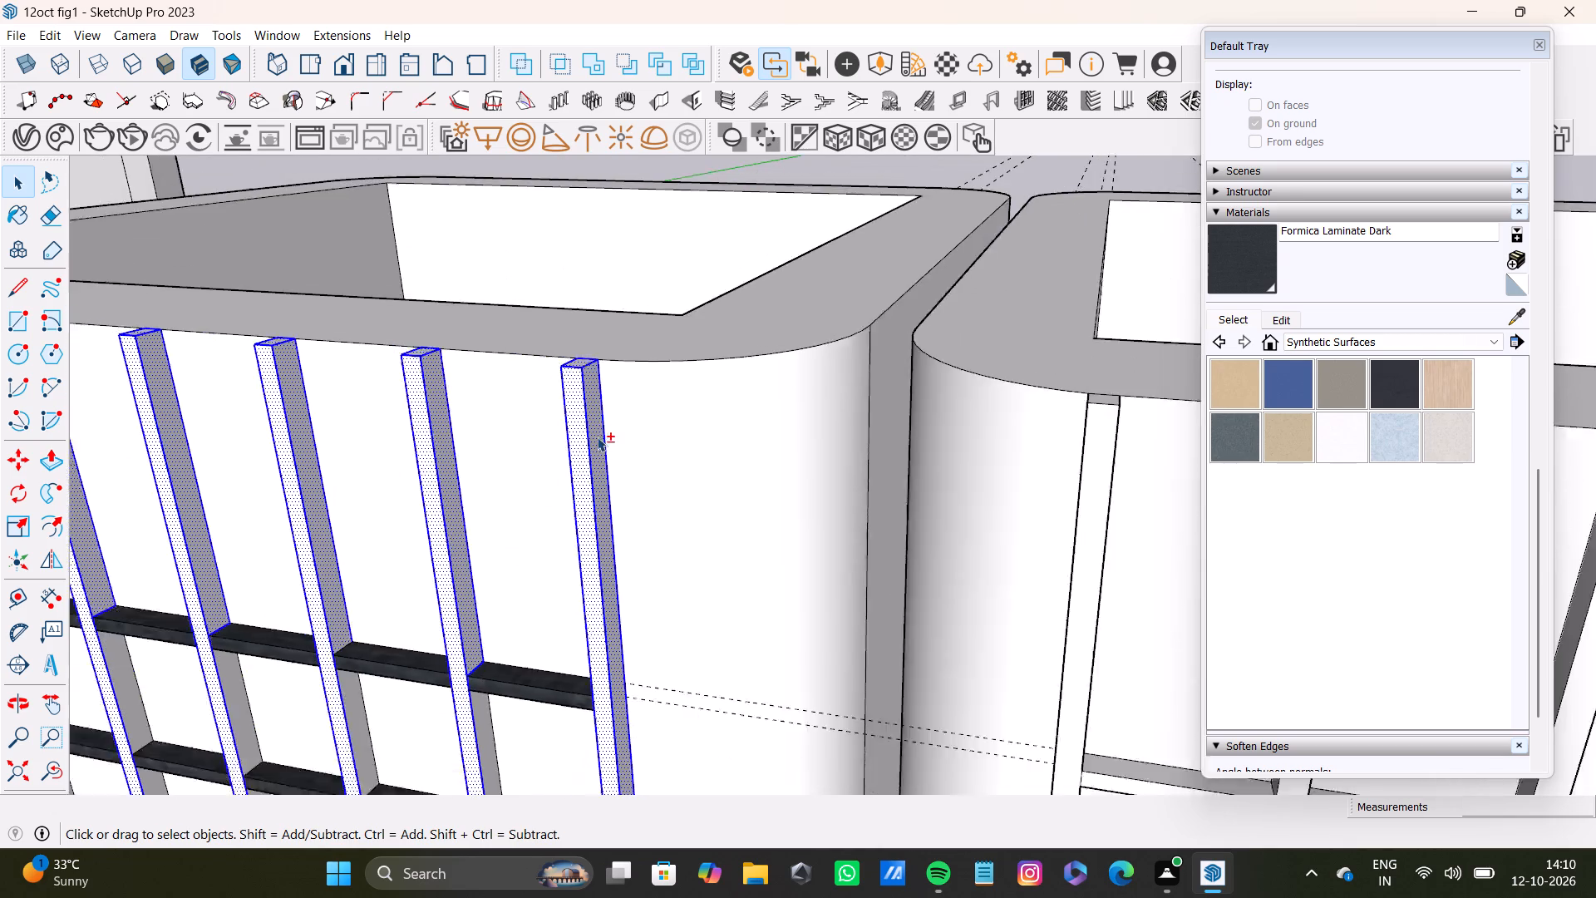
# Add the right side faces of the ninth through sixth vertical slats between the first and second horizontal slats to the selection.
pyautogui.keyDown('shift'); pyautogui.scroll(-13, 597, 437); pyautogui.keyUp('shift')
pyautogui.keyDown('shift'); pyautogui.scroll(17, 594, 689); pyautogui.keyUp('shift')
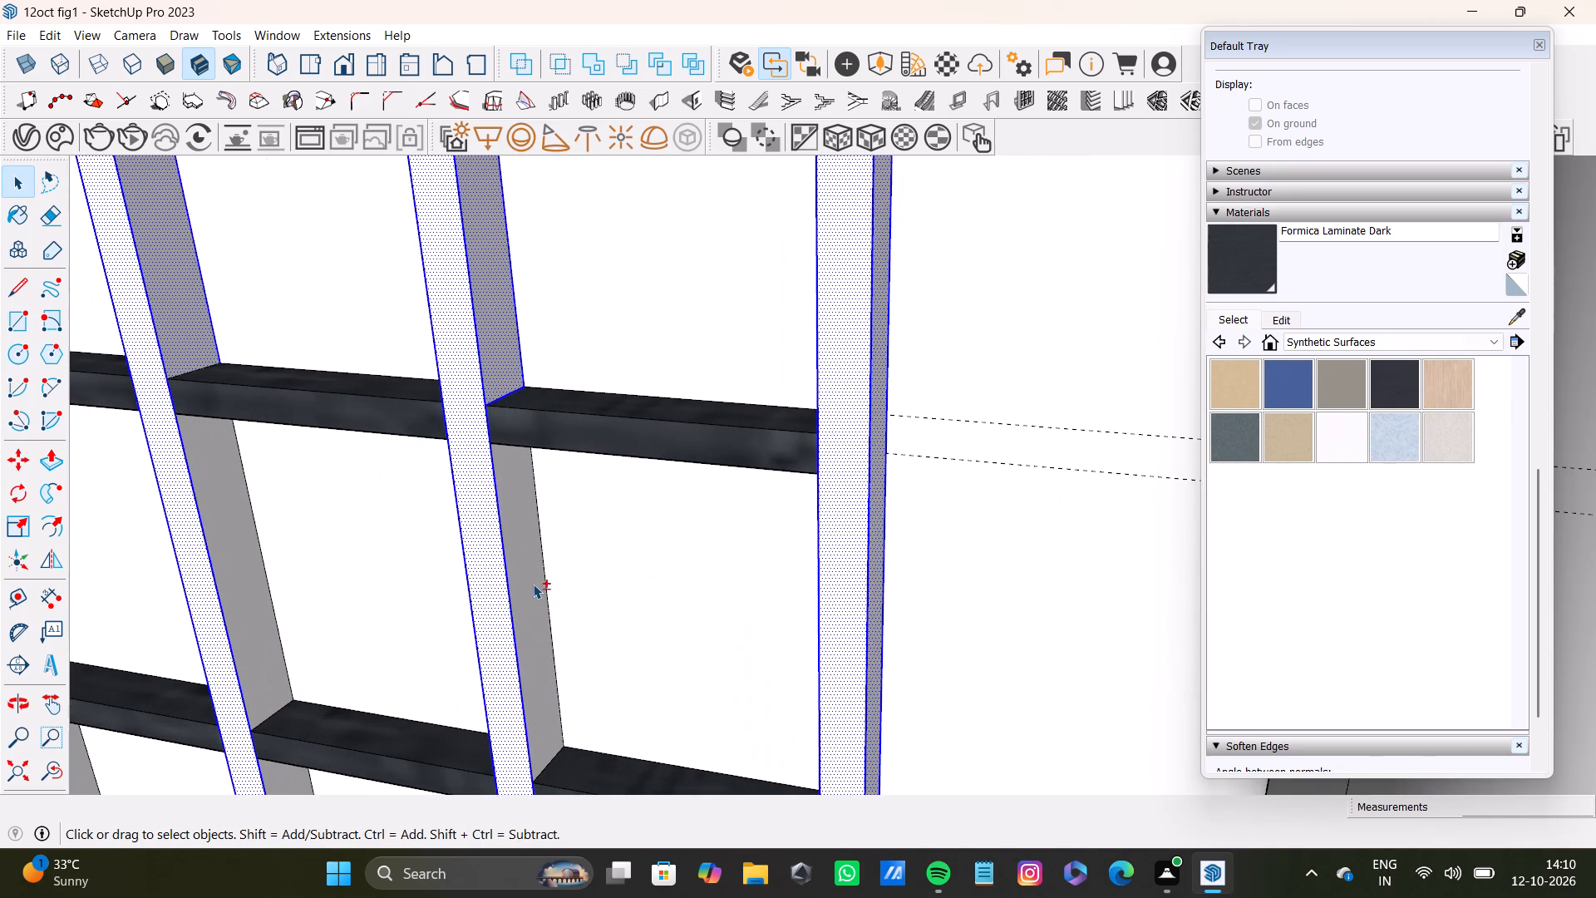
pyautogui.keyDown('shift'); pyautogui.doubleClick(533, 584); pyautogui.keyUp('shift')
pyautogui.keyDown('shift'); pyautogui.doubleClick(252, 608); pyautogui.keyUp('shift')
pyautogui.keyDown('shift'); pyautogui.scroll(-4, 252, 603); pyautogui.keyUp('shift')
pyautogui.keyDown('shift'); pyautogui.moveTo(312, 669); pyautogui.dragTo(712, 521, button='middle'); pyautogui.keyUp('shift')
pyautogui.keyDown('shift'); pyautogui.scroll(2, 622, 483); pyautogui.keyUp('shift')
pyautogui.keyDown('shift'); pyautogui.doubleClick(431, 472); pyautogui.keyUp('shift')
pyautogui.keyDown('shift'); pyautogui.doubleClick(681, 495); pyautogui.keyUp('shift')
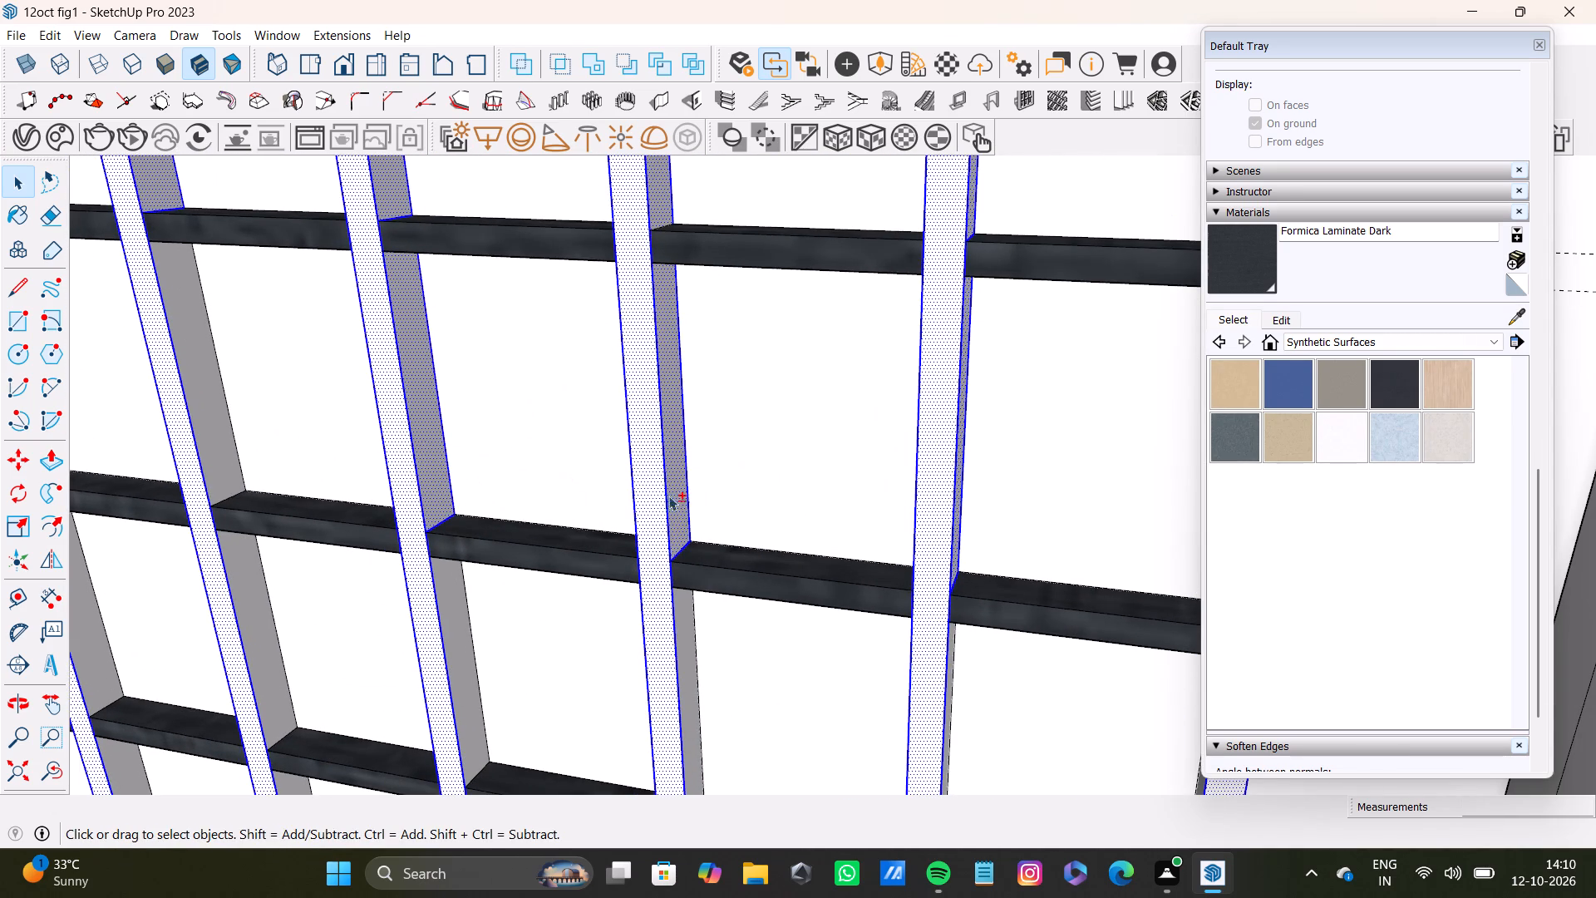
pyautogui.keyDown('shift'); pyautogui.doubleClick(226, 450); pyautogui.keyUp('shift')
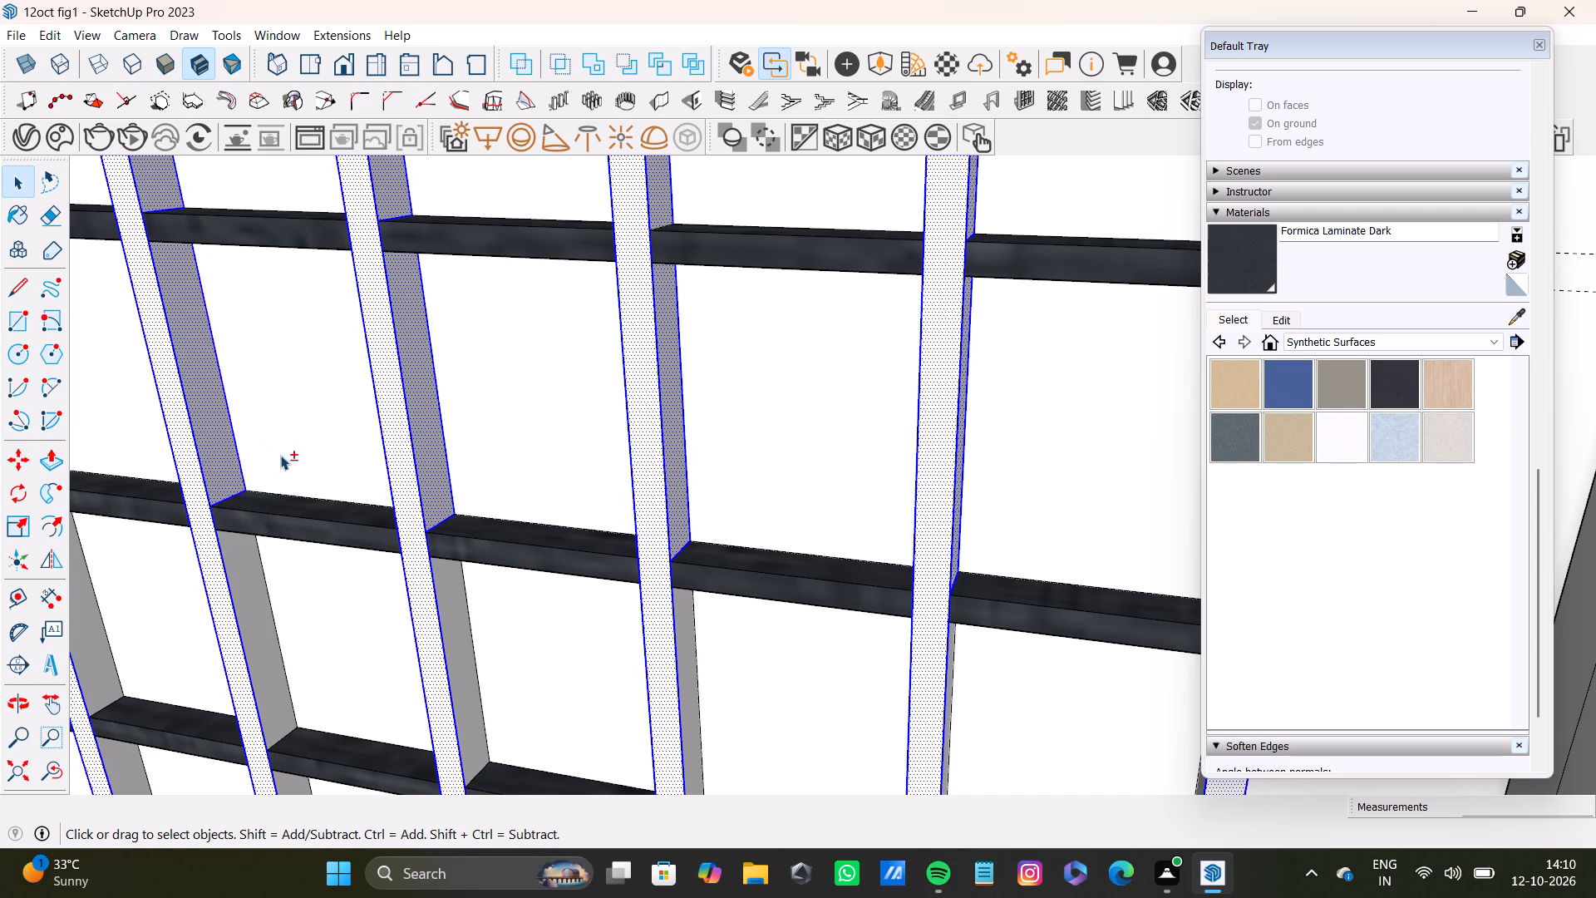
# Add the right side faces of the fourth through first vertical slats between the first and second horizontal slats to the selection.
pyautogui.keyDown('shift'); pyautogui.moveTo(280, 455); pyautogui.dragTo(995, 501, button='middle'); pyautogui.keyUp('shift')
pyautogui.keyDown('shift'); pyautogui.scroll(5, 498, 435); pyautogui.keyUp('shift')
pyautogui.keyDown('shift'); pyautogui.doubleClick(499, 430); pyautogui.keyUp('shift')
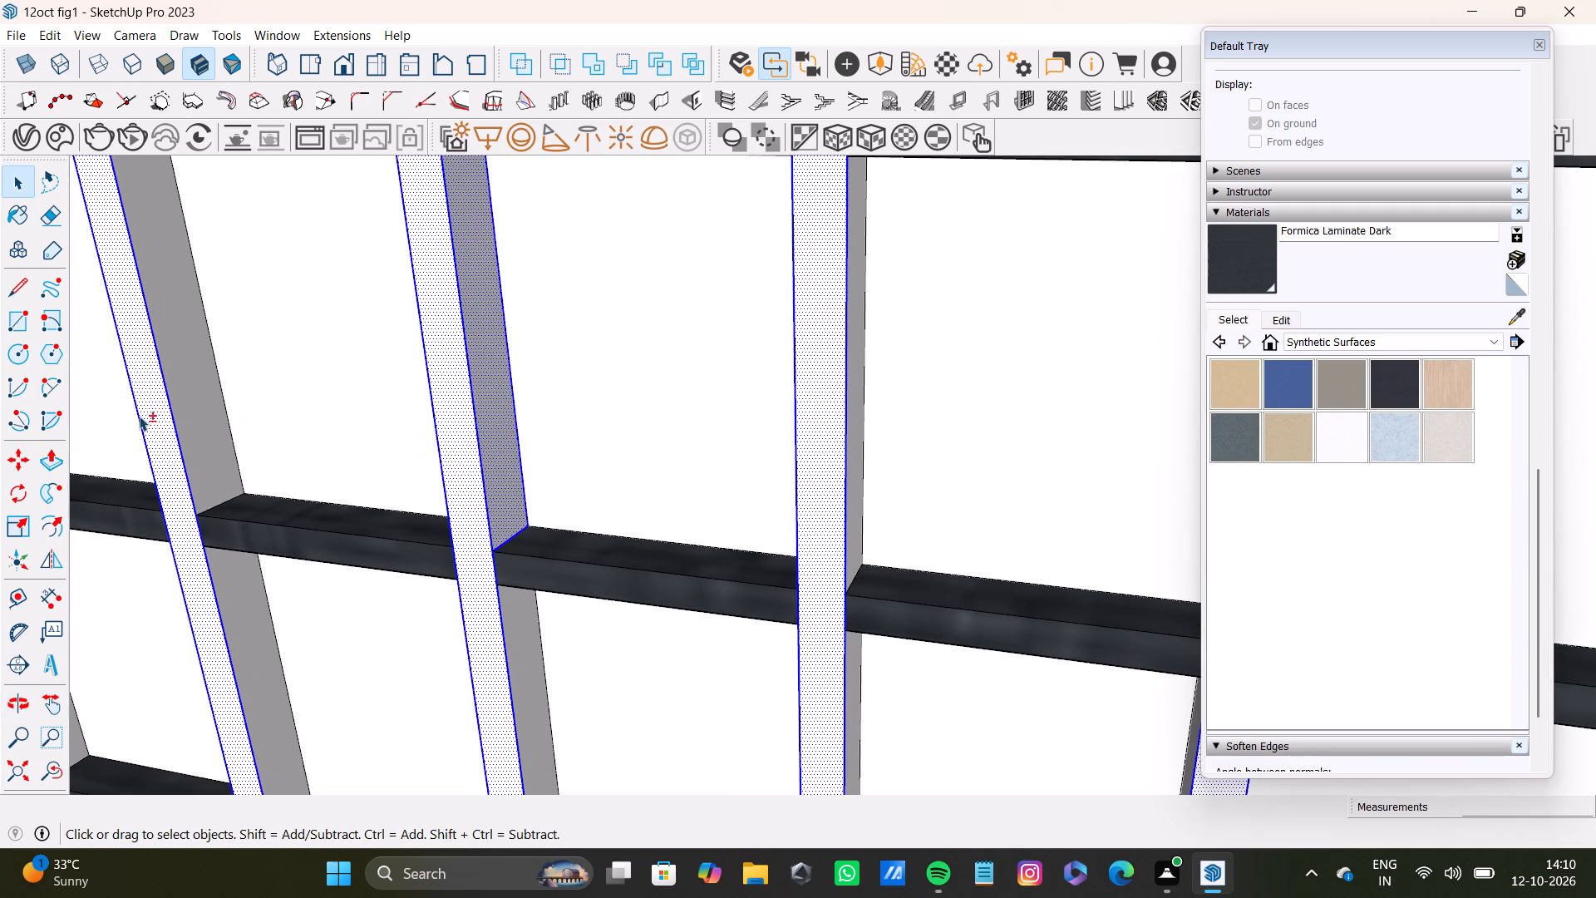
pyautogui.keyDown('shift'); pyautogui.doubleClick(196, 440); pyautogui.keyUp('shift')
pyautogui.keyDown('shift'); pyautogui.scroll(-9, 196, 447); pyautogui.keyUp('shift')
pyautogui.keyDown('shift'); pyautogui.moveTo(196, 451); pyautogui.dragTo(732, 516, button='middle'); pyautogui.keyUp('shift')
pyautogui.keyDown('shift'); pyautogui.scroll(5, 512, 486); pyautogui.keyUp('shift')
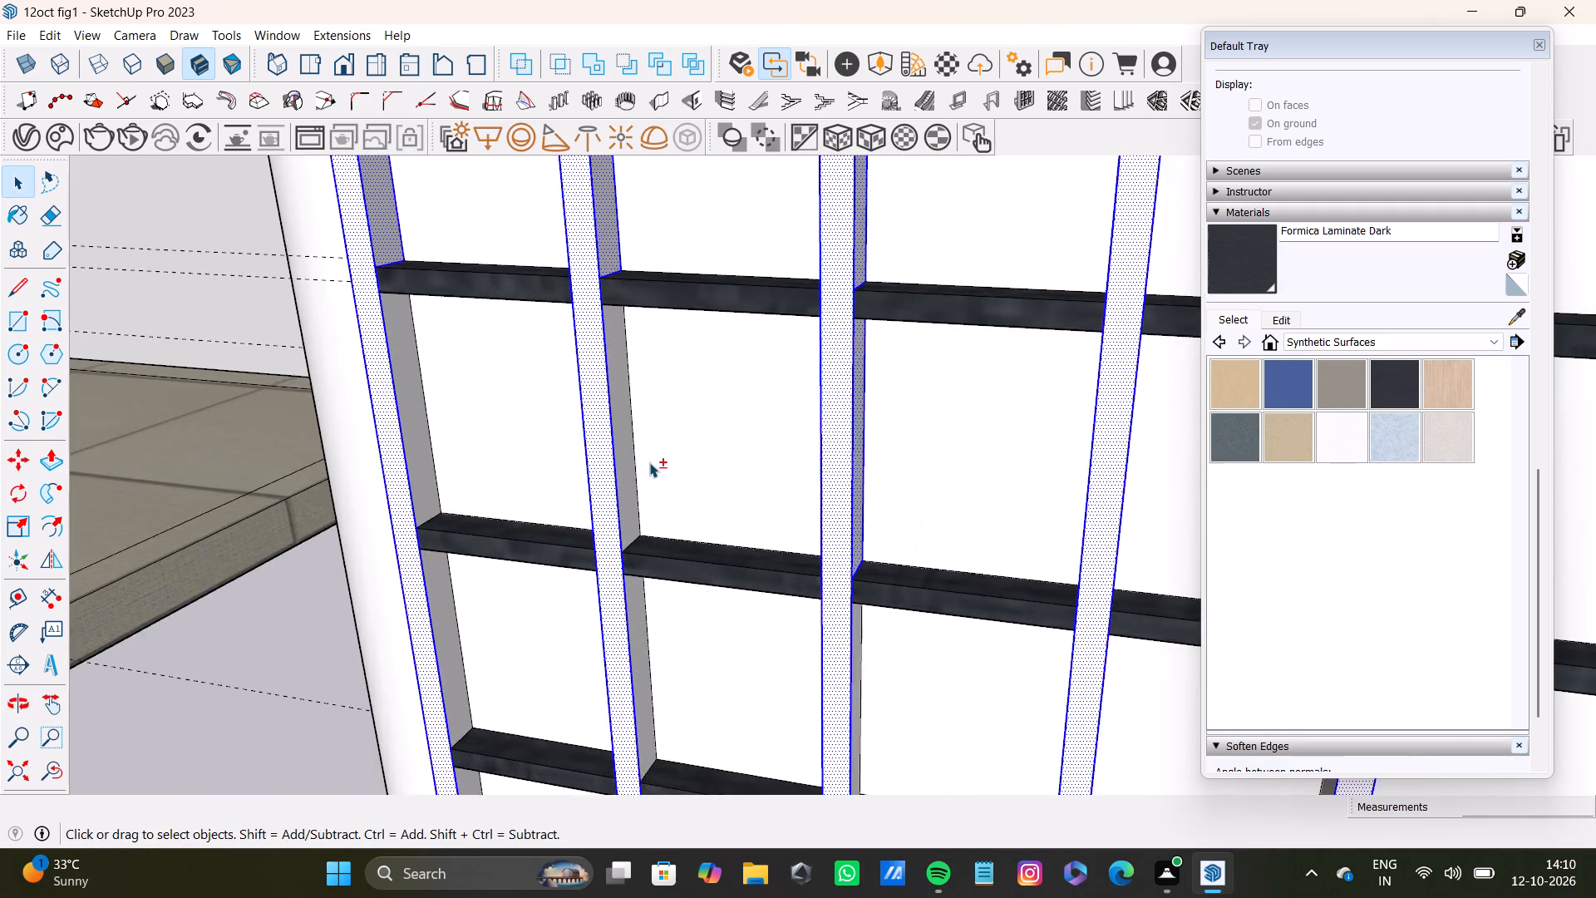
pyautogui.keyDown('shift'); pyautogui.scroll(7, 649, 462); pyautogui.keyUp('shift')
pyautogui.keyDown('shift'); pyautogui.doubleClick(617, 488); pyautogui.keyUp('shift')
pyautogui.keyDown('shift'); pyautogui.doubleClick(178, 498); pyautogui.keyUp('shift')
# Add the right side faces of the first four vertical slats between the second and third horizontal slats to the selection.
pyautogui.keyDown('shift'); pyautogui.scroll(-5, 244, 517); pyautogui.keyUp('shift')
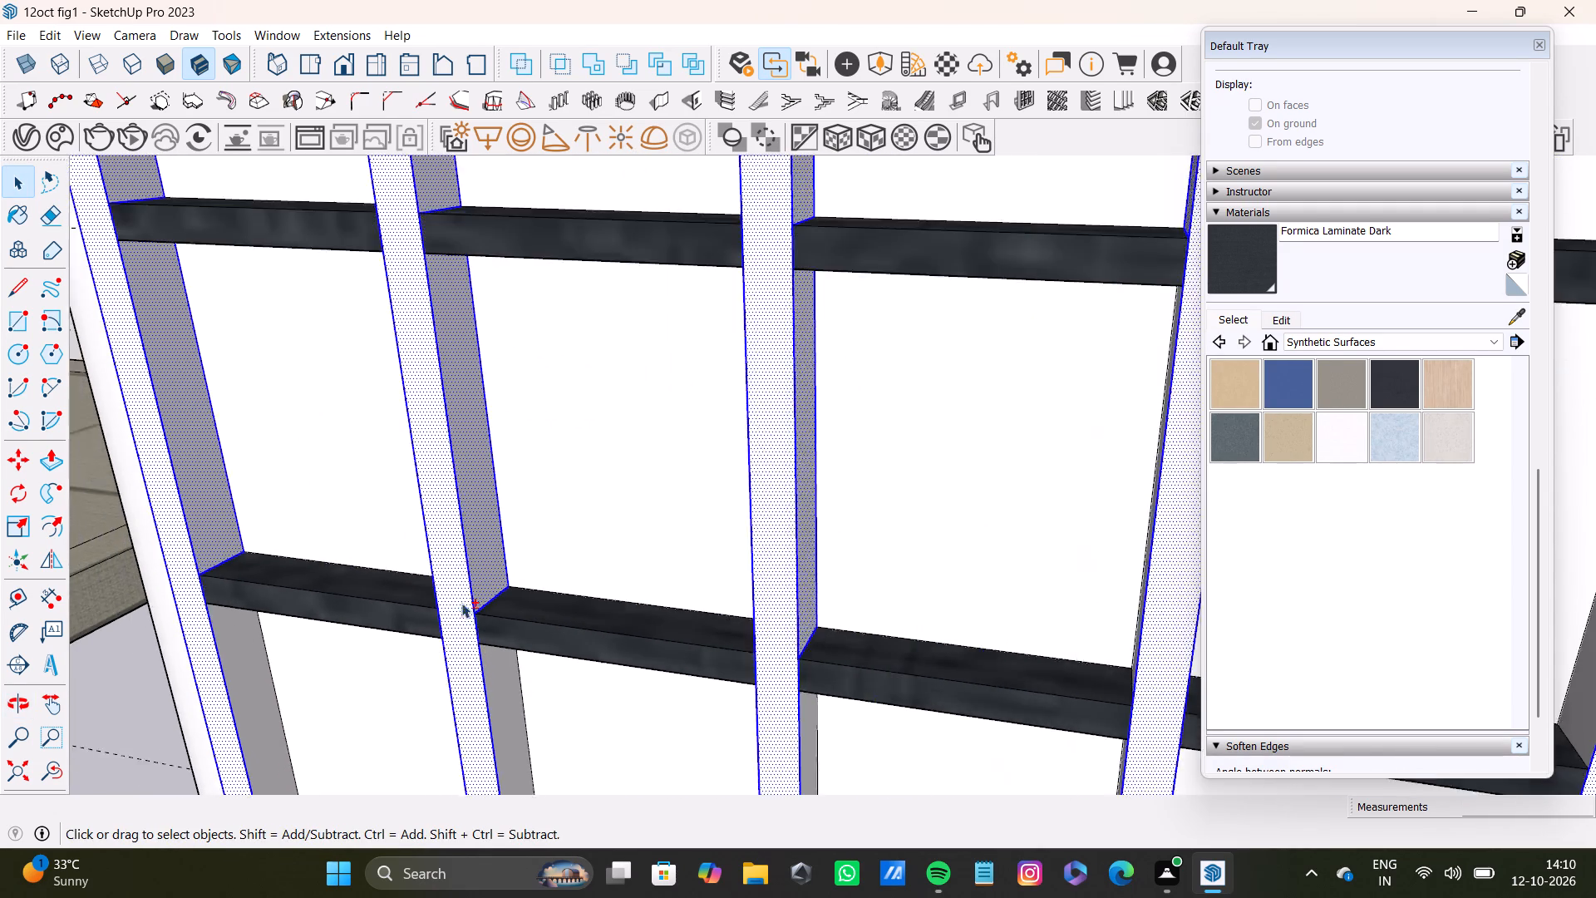
pyautogui.keyDown('shift'); pyautogui.moveTo(461, 603); pyautogui.dragTo(401, 313, button='middle'); pyautogui.keyUp('shift')
pyautogui.keyDown('shift'); pyautogui.scroll(4, 180, 455); pyautogui.keyUp('shift')
pyautogui.keyDown('shift'); pyautogui.doubleClick(234, 475); pyautogui.keyUp('shift')
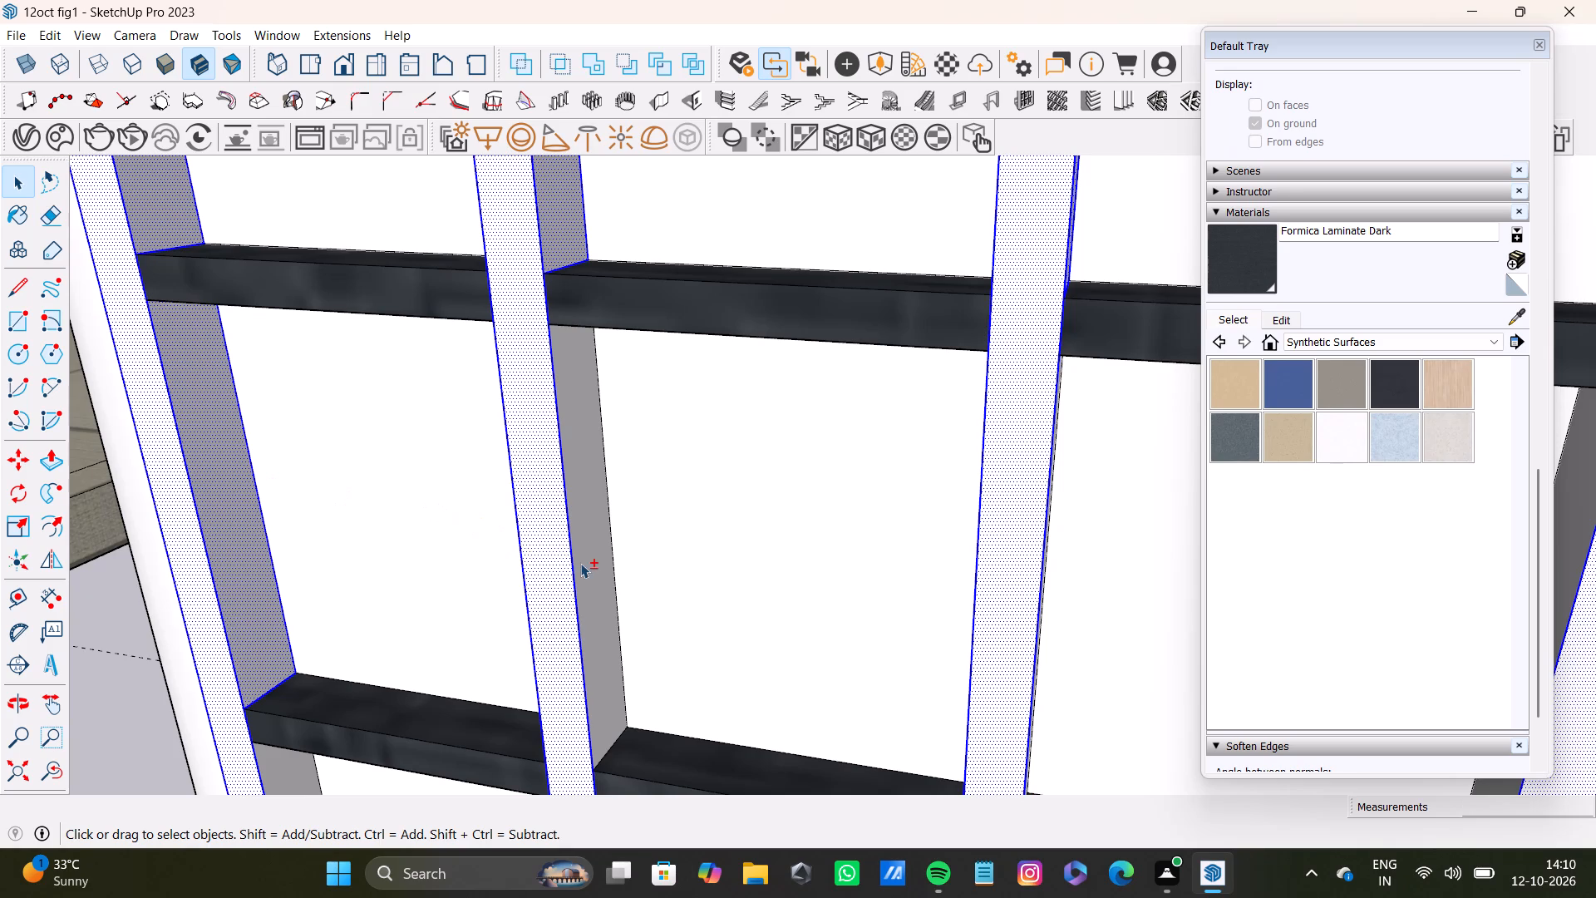
pyautogui.keyDown('shift'); pyautogui.doubleClick(580, 563); pyautogui.keyUp('shift')
pyautogui.keyDown('shift'); pyautogui.scroll(-4, 608, 576); pyautogui.keyUp('shift')
pyautogui.keyDown('shift'); pyautogui.moveTo(1164, 697); pyautogui.dragTo(728, 591, button='middle'); pyautogui.keyUp('shift')
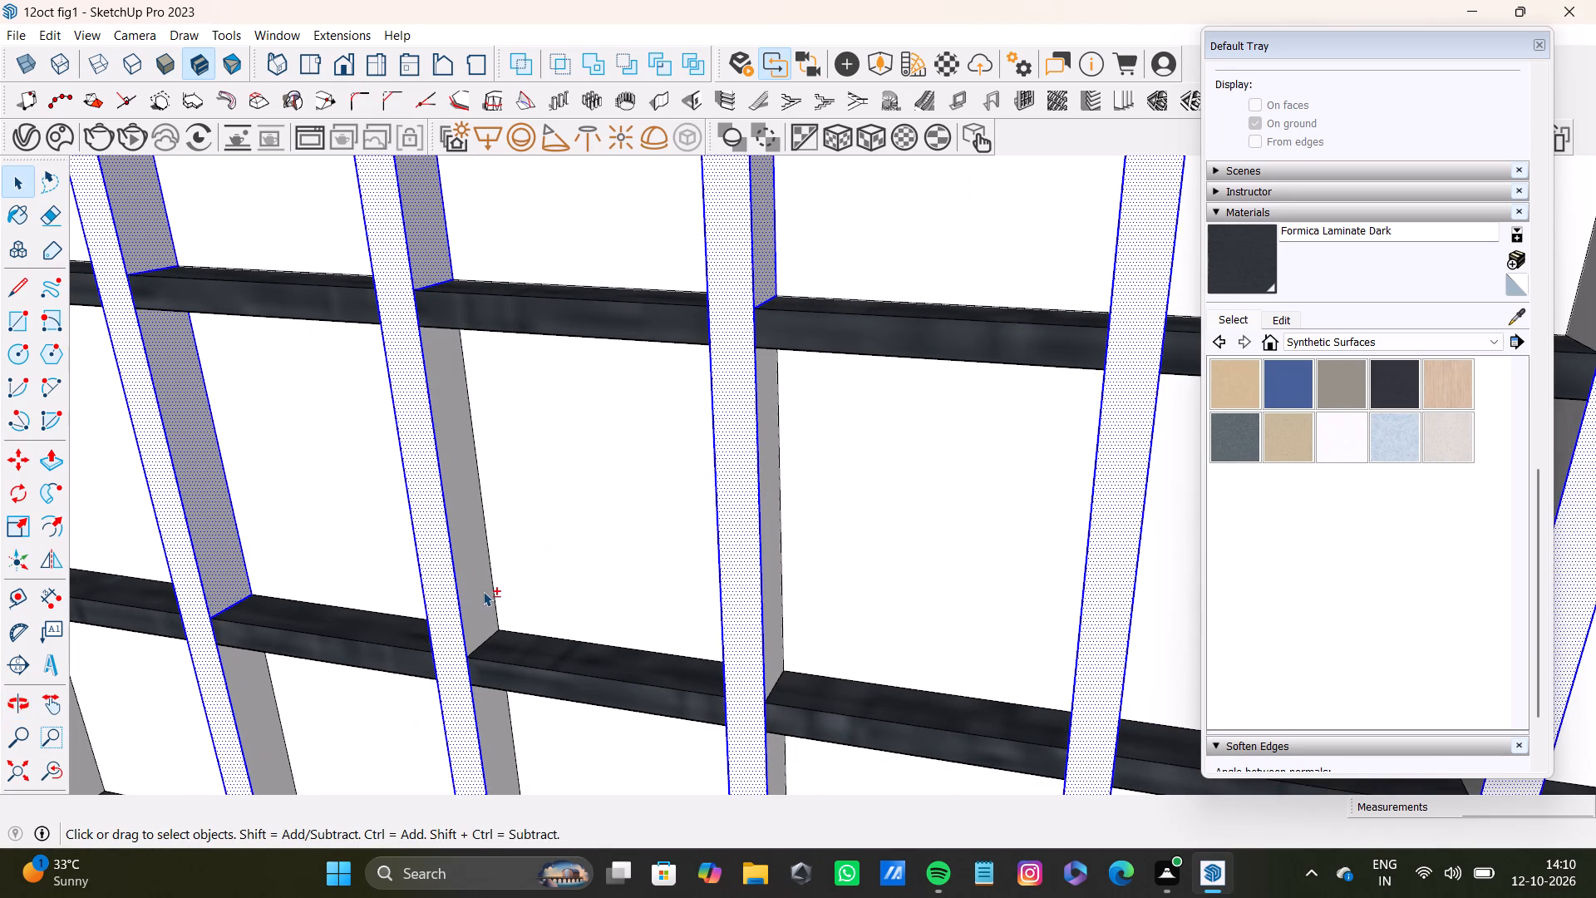
pyautogui.keyDown('shift'); pyautogui.doubleClick(483, 591); pyautogui.keyUp('shift')
pyautogui.keyDown('shift'); pyautogui.moveTo(851, 602); pyautogui.dragTo(576, 575, button='middle'); pyautogui.keyUp('shift')
pyautogui.keyDown('shift'); pyautogui.scroll(3, 559, 570); pyautogui.keyUp('shift')
pyautogui.keyDown('shift'); pyautogui.doubleClick(490, 585); pyautogui.keyUp('shift')
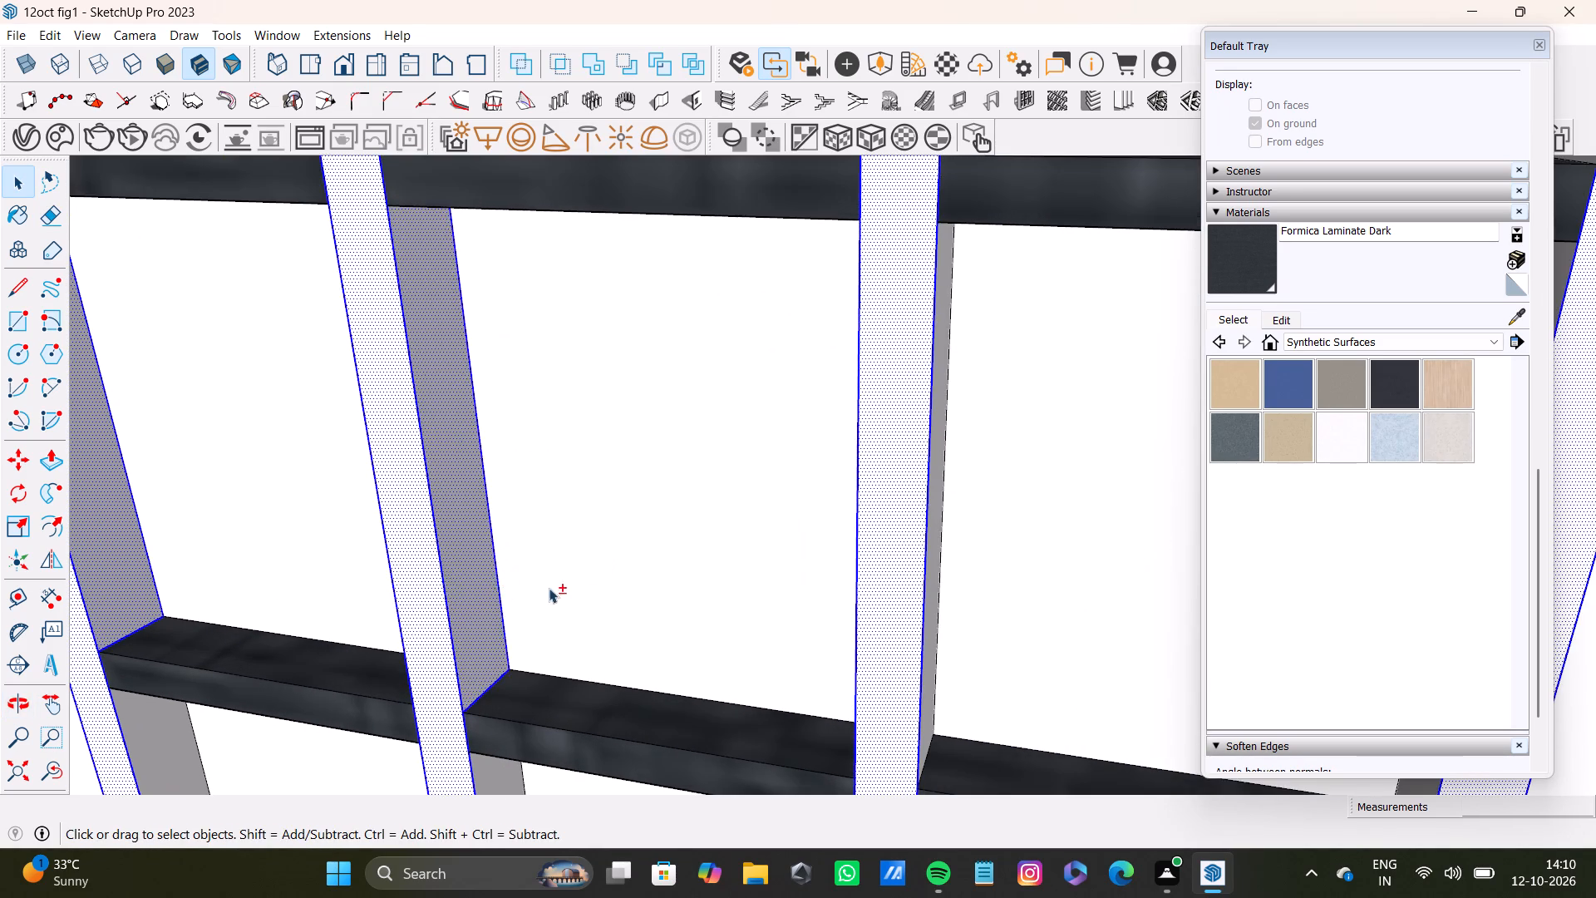
# Add the right side faces of the fifth and sixth vertical slats between the second and third horizontal slats to the selection.
pyautogui.keyDown('shift'); pyautogui.scroll(-4, 549, 589); pyautogui.keyUp('shift')
pyautogui.keyDown('shift'); pyautogui.moveTo(1050, 664); pyautogui.dragTo(697, 600, button='middle'); pyautogui.keyUp('shift')
pyautogui.keyDown('shift'); pyautogui.scroll(3, 545, 576); pyautogui.keyUp('shift')
pyautogui.keyDown('shift'); pyautogui.doubleClick(452, 615); pyautogui.keyUp('shift')
pyautogui.keyDown('shift'); pyautogui.scroll(-4, 693, 621); pyautogui.keyUp('shift')
pyautogui.keyDown('shift'); pyautogui.moveTo(979, 653); pyautogui.dragTo(697, 627, button='middle'); pyautogui.keyUp('shift')
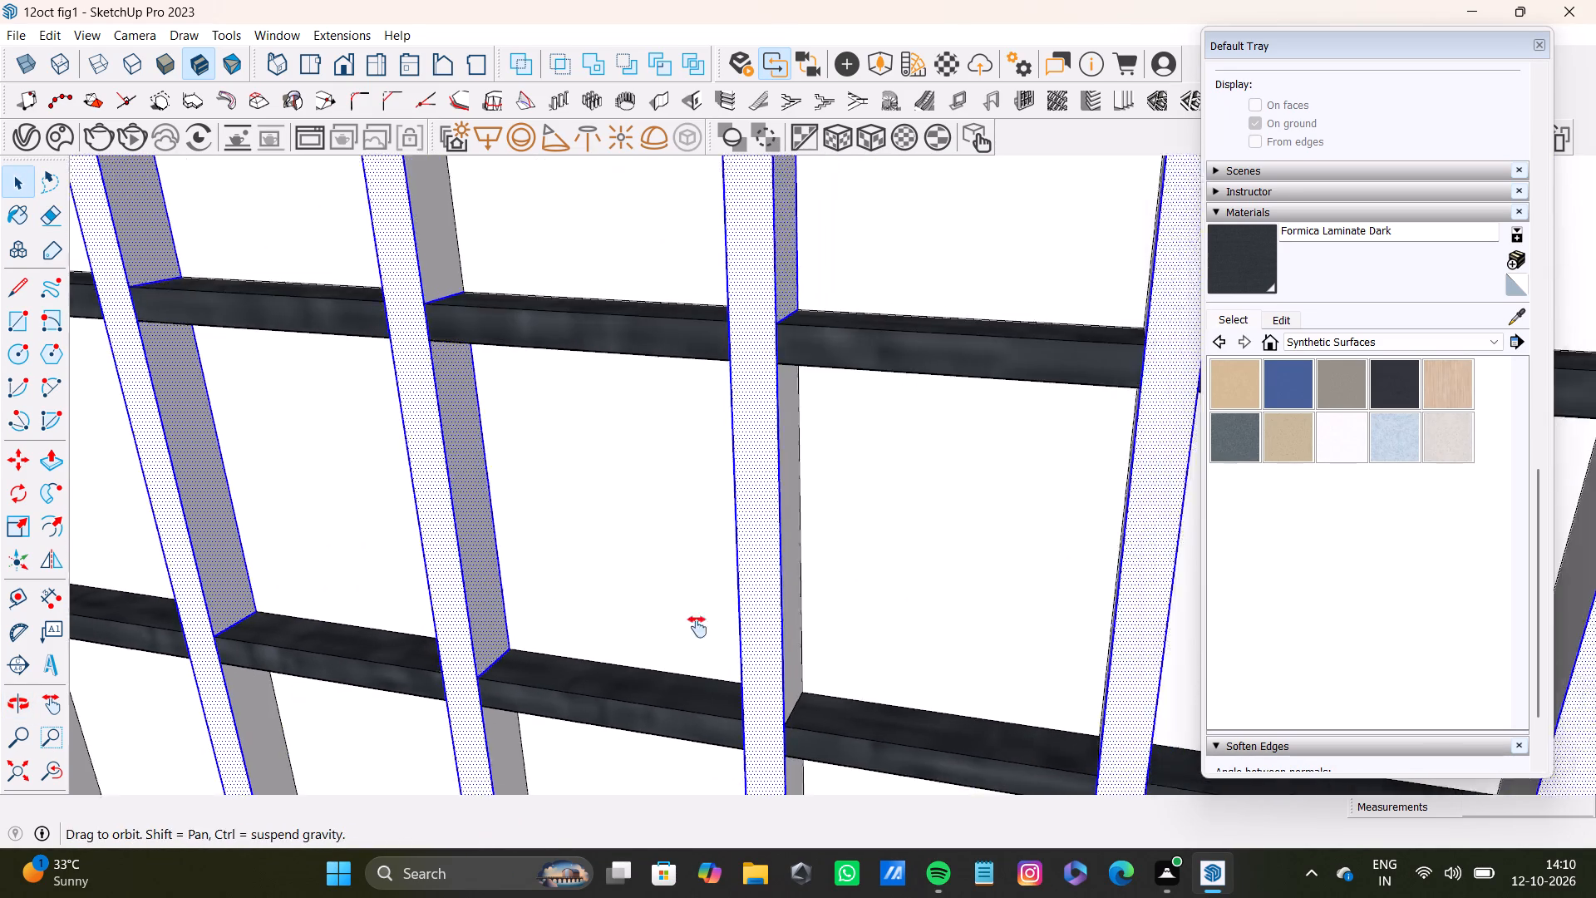
pyautogui.keyDown('shift'); pyautogui.moveTo(697, 627); pyautogui.dragTo(690, 625, button='middle'); pyautogui.keyUp('shift')
pyautogui.keyDown('shift'); pyautogui.scroll(3, 569, 606); pyautogui.keyUp('shift')
pyautogui.keyDown('shift'); pyautogui.doubleClick(541, 605); pyautogui.keyUp('shift')
# Add the right side faces of the seventh through ninth vertical slats between the second and third horizontal slats to the selection.
pyautogui.keyDown('shift'); pyautogui.scroll(-4, 665, 634); pyautogui.keyUp('shift')
pyautogui.keyDown('shift'); pyautogui.moveTo(902, 696); pyautogui.dragTo(598, 602, button='middle'); pyautogui.keyUp('shift')
pyautogui.keyDown('shift'); pyautogui.scroll(4, 589, 591); pyautogui.keyUp('shift')
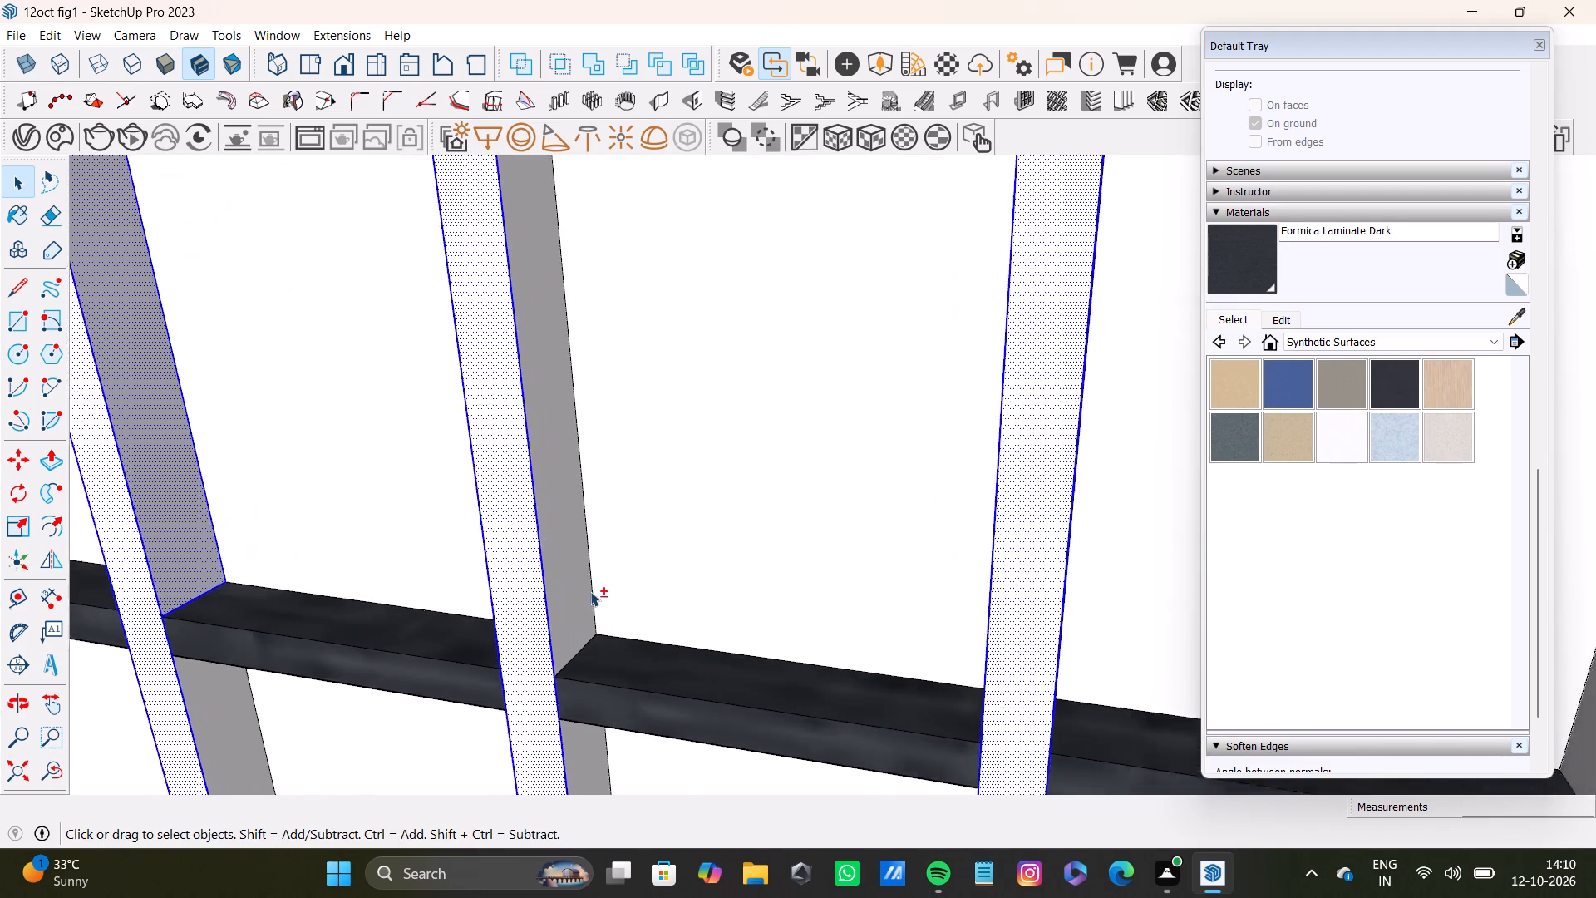
pyautogui.keyDown('shift'); pyautogui.doubleClick(581, 597); pyautogui.keyUp('shift')
pyautogui.keyDown('shift'); pyautogui.scroll(-7, 593, 604); pyautogui.keyUp('shift')
pyautogui.keyDown('shift'); pyautogui.moveTo(895, 649); pyautogui.dragTo(498, 595, button='middle'); pyautogui.keyUp('shift')
pyautogui.keyDown('shift'); pyautogui.scroll(4, 500, 584); pyautogui.keyUp('shift')
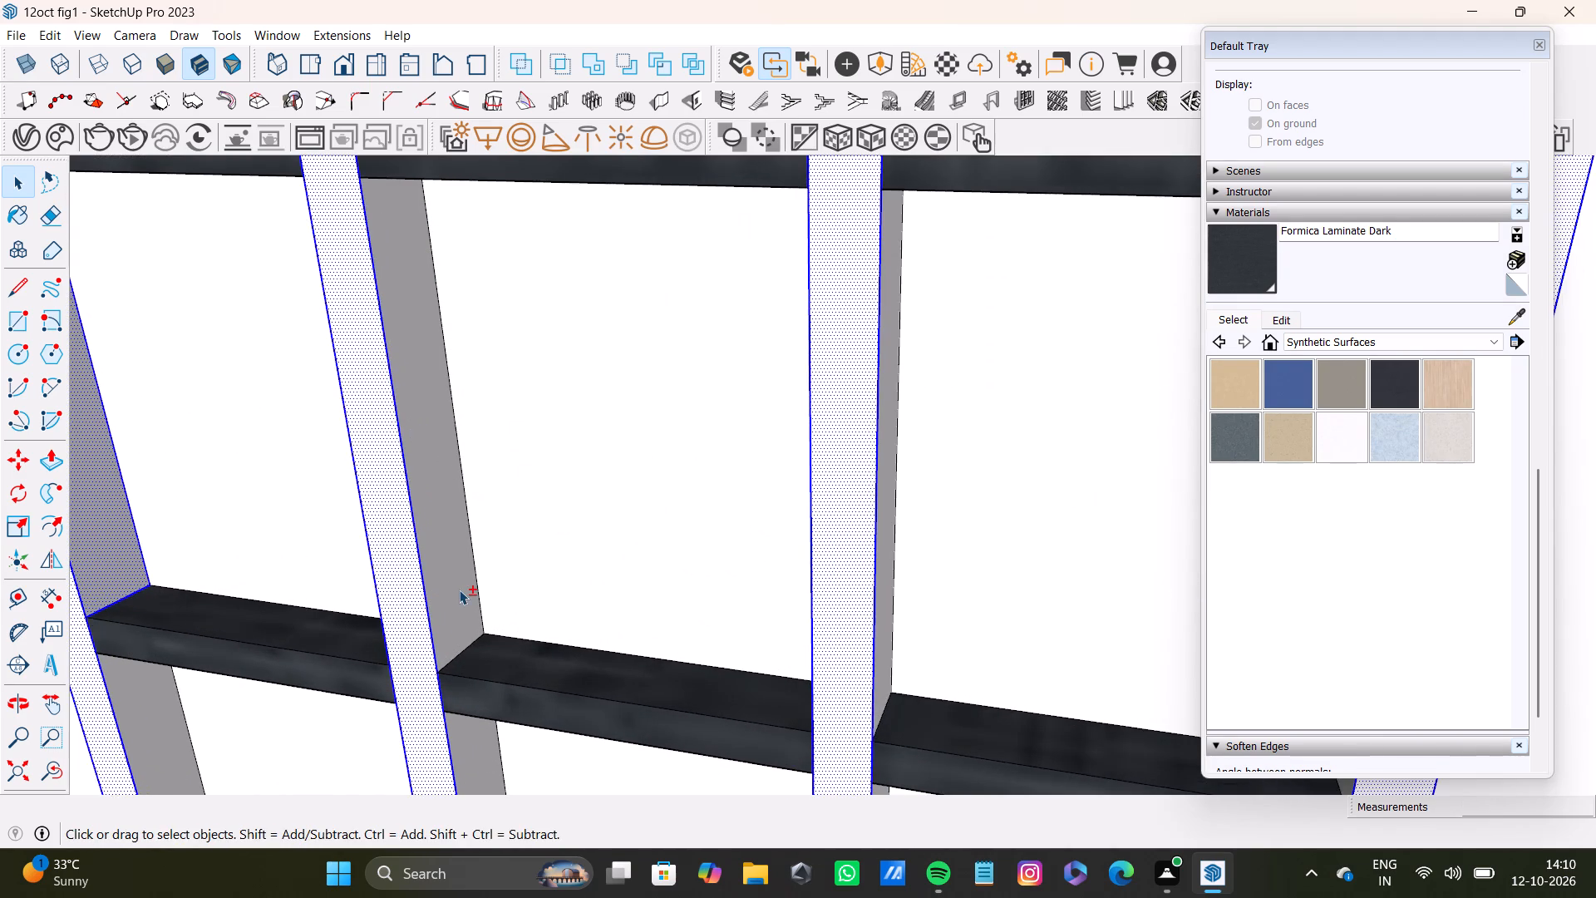
pyautogui.keyDown('shift'); pyautogui.doubleClick(459, 590); pyautogui.keyUp('shift')
pyautogui.keyDown('shift'); pyautogui.scroll(-3, 680, 654); pyautogui.keyUp('shift')
pyautogui.keyDown('shift'); pyautogui.moveTo(724, 652); pyautogui.dragTo(299, 589, button='middle'); pyautogui.keyUp('shift')
pyautogui.keyDown('shift'); pyautogui.scroll(3, 400, 579); pyautogui.keyUp('shift')
pyautogui.keyDown('shift'); pyautogui.doubleClick(372, 571); pyautogui.keyUp('shift')
# Add the right side faces of the ninth through sixth vertical slats between the third and fourth horizontal slats to the selection.
pyautogui.keyDown('shift'); pyautogui.scroll(-5, 377, 588); pyautogui.keyUp('shift')
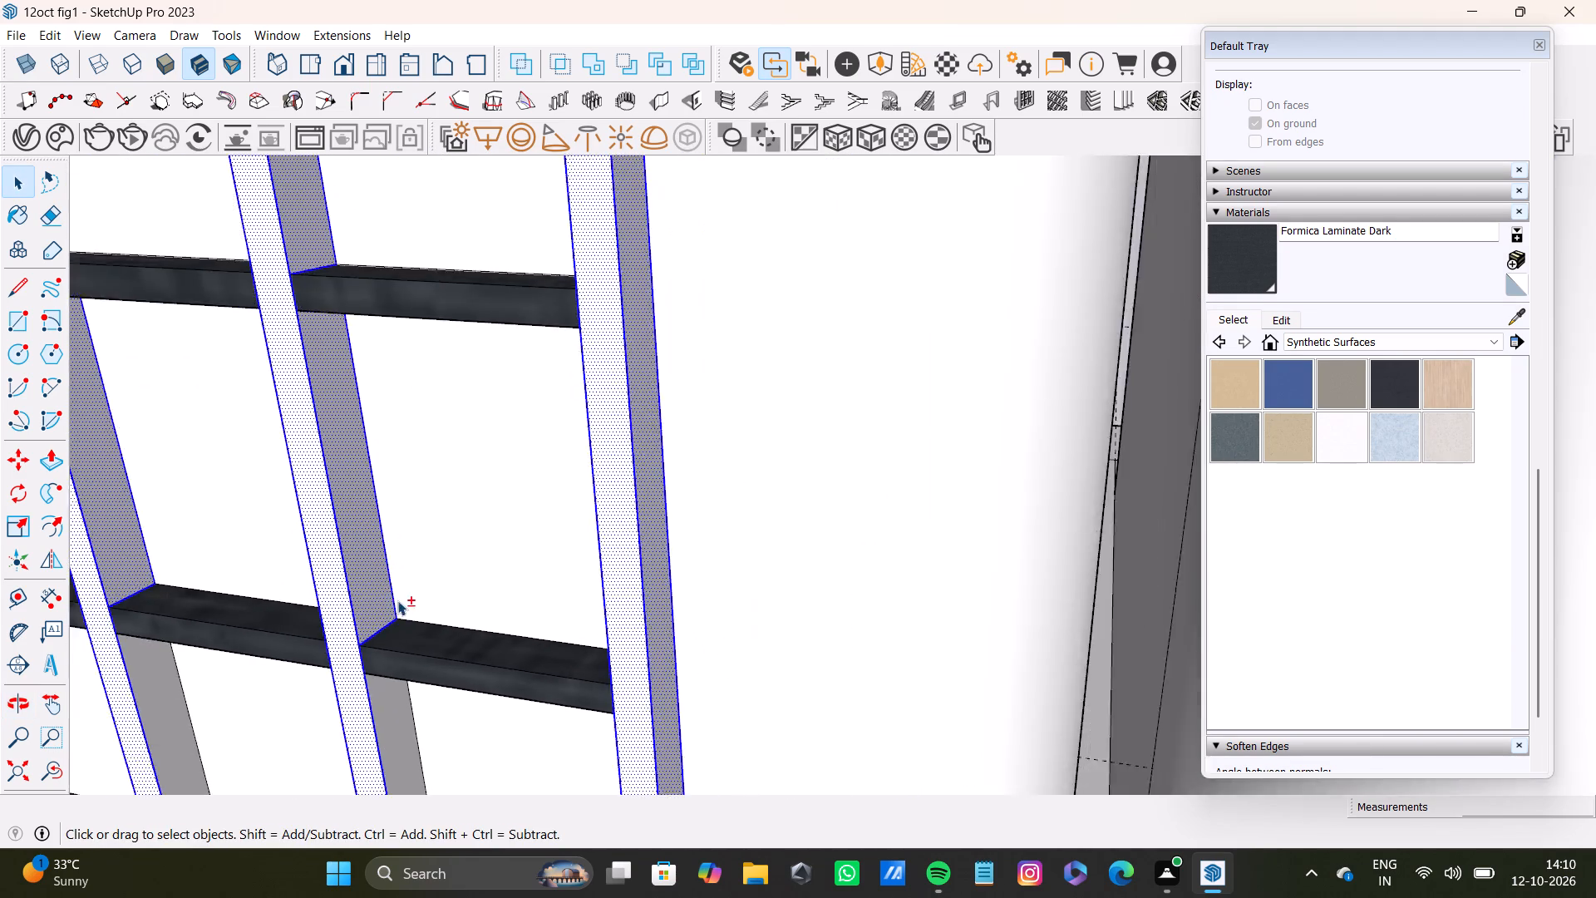
pyautogui.keyDown('shift'); pyautogui.moveTo(397, 600); pyautogui.dragTo(678, 335, button='middle'); pyautogui.keyUp('shift')
pyautogui.keyDown('shift'); pyautogui.scroll(4, 656, 466); pyautogui.keyUp('shift')
pyautogui.keyDown('shift'); pyautogui.click(678, 487); pyautogui.keyUp('shift')
pyautogui.keyDown('shift'); pyautogui.click(324, 499); pyautogui.keyUp('shift')
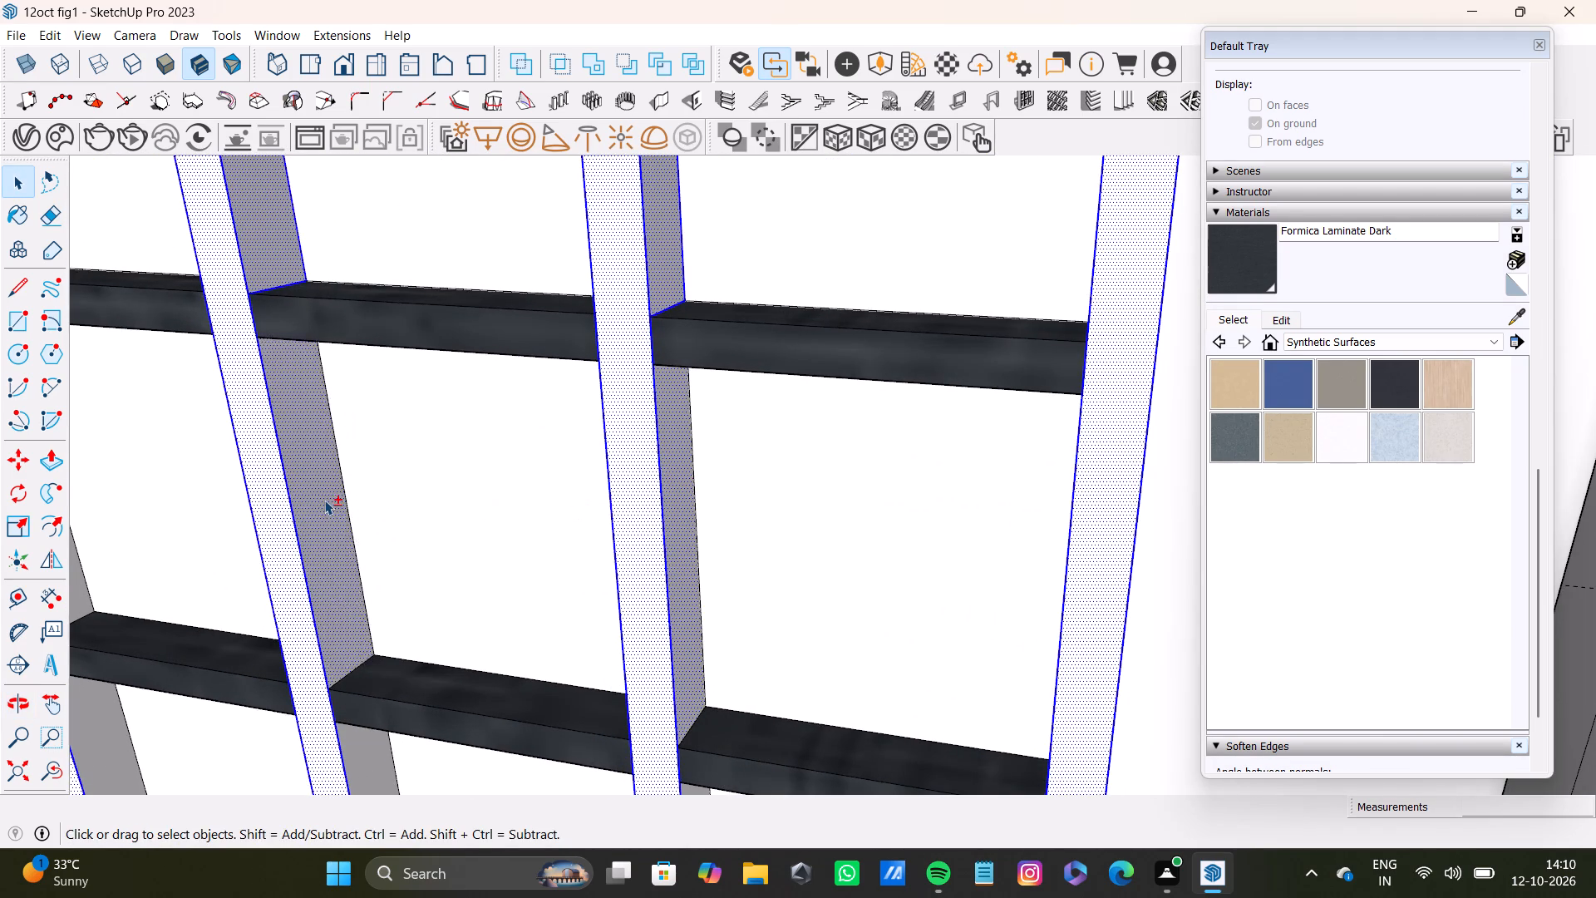
pyautogui.keyDown('shift'); pyautogui.scroll(-5, 324, 501); pyautogui.keyUp('shift')
pyautogui.keyDown('shift'); pyautogui.moveTo(324, 503); pyautogui.dragTo(594, 508, button='middle'); pyautogui.keyUp('shift')
pyautogui.keyDown('shift'); pyautogui.scroll(4, 344, 479); pyautogui.keyUp('shift')
pyautogui.keyDown('shift'); pyautogui.doubleClick(397, 495); pyautogui.keyUp('shift')
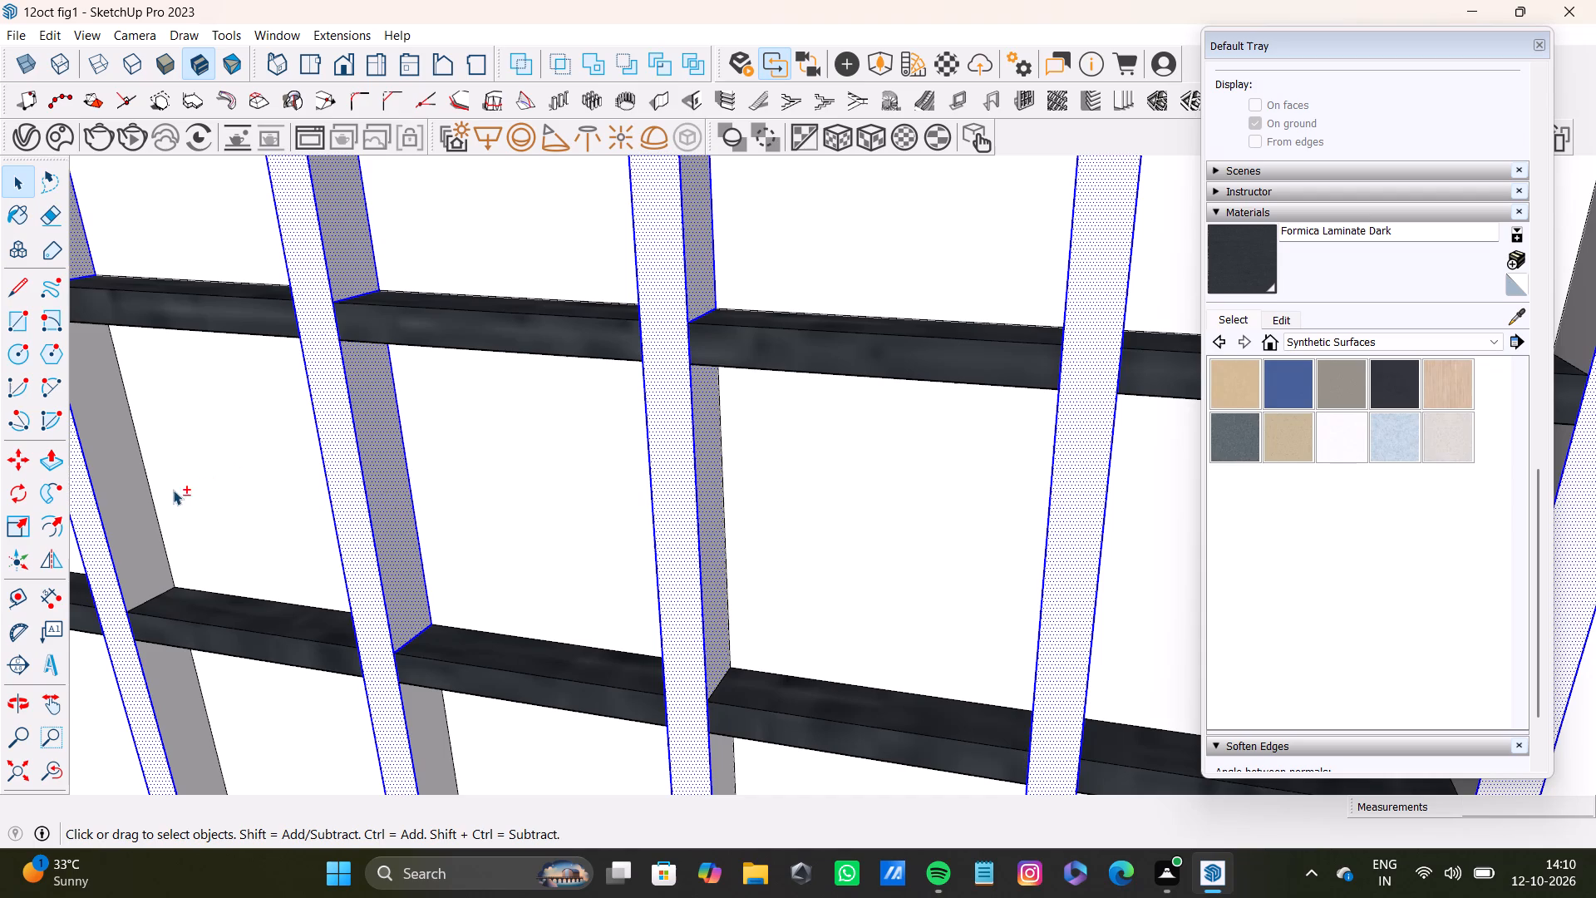
pyautogui.keyDown('shift'); pyautogui.doubleClick(132, 504); pyautogui.keyUp('shift')
# Add the right side faces of the fifth, fourth and third vertical slats between the third and fourth horizontal slats to the selection.
pyautogui.keyDown('shift'); pyautogui.scroll(-4, 140, 506); pyautogui.keyUp('shift')
pyautogui.keyDown('shift'); pyautogui.moveTo(150, 506); pyautogui.dragTo(714, 313, button='middle'); pyautogui.keyUp('shift')
pyautogui.keyDown('shift'); pyautogui.scroll(8, 529, 226); pyautogui.keyUp('shift')
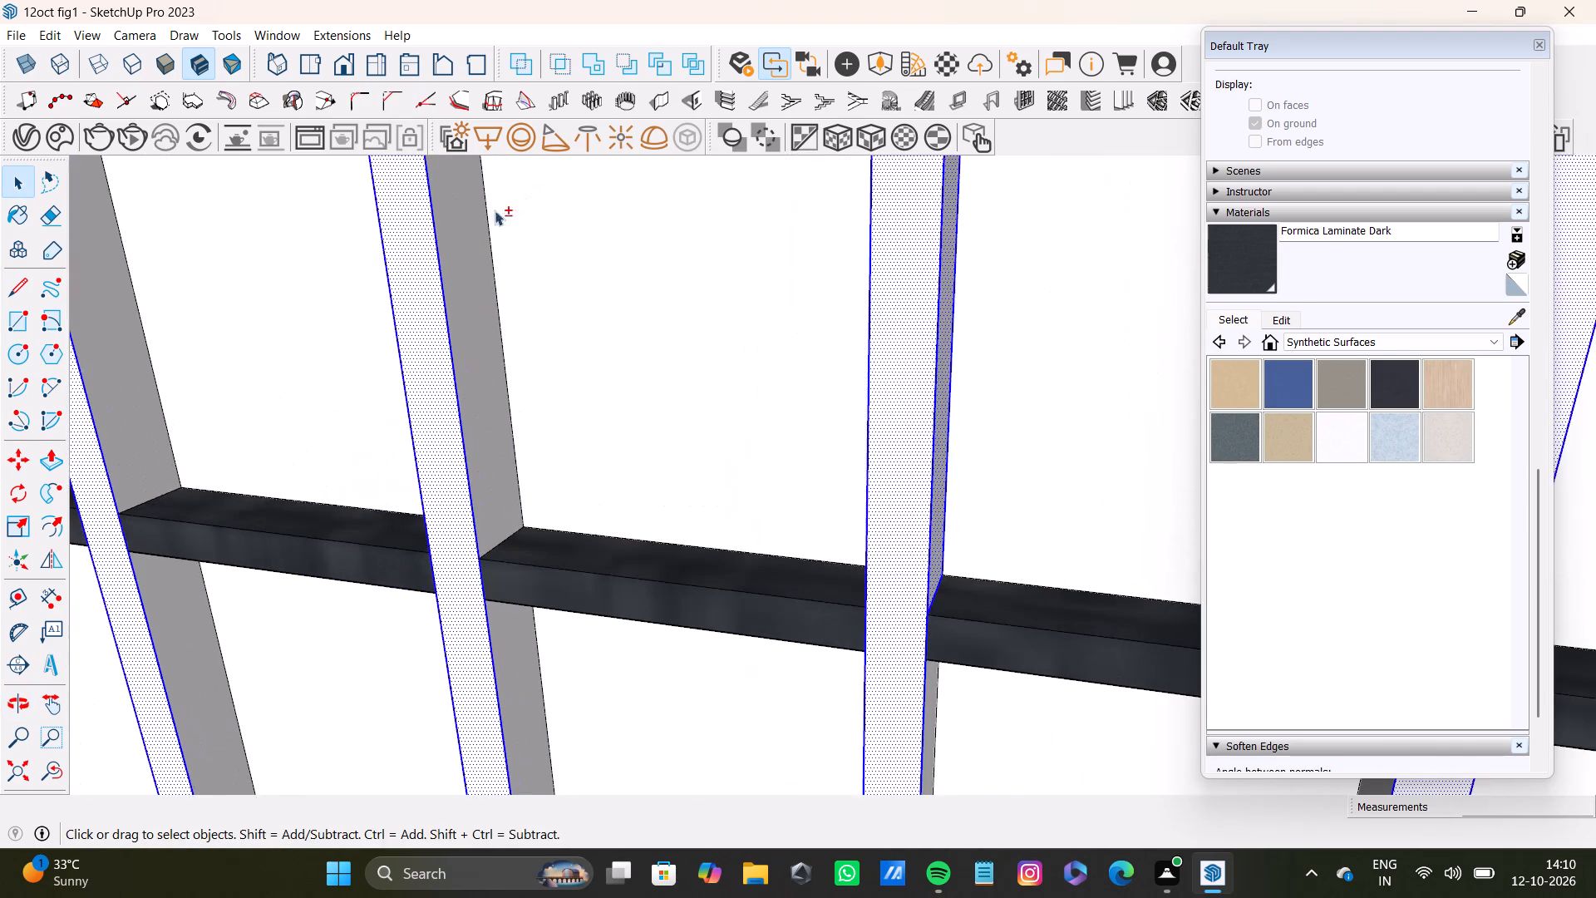
pyautogui.keyDown('shift'); pyautogui.doubleClick(446, 270); pyautogui.keyUp('shift')
pyautogui.keyDown('shift'); pyautogui.doubleClick(130, 395); pyautogui.keyUp('shift')
pyautogui.keyDown('shift'); pyautogui.scroll(-5, 130, 396); pyautogui.keyUp('shift')
pyautogui.keyDown('shift'); pyautogui.moveTo(156, 394); pyautogui.dragTo(598, 328, button='middle'); pyautogui.keyUp('shift')
pyautogui.keyDown('shift'); pyautogui.scroll(5, 302, 328); pyautogui.keyUp('shift')
pyautogui.keyDown('shift'); pyautogui.doubleClick(347, 349); pyautogui.keyUp('shift')
# Add the right side faces of the first and second vertical slats between the third and fourth horizontal slats to the selection.
pyautogui.keyDown('shift'); pyautogui.scroll(-10, 264, 353); pyautogui.keyUp('shift')
pyautogui.keyDown('shift'); pyautogui.moveTo(284, 339); pyautogui.dragTo(288, 339, button='middle'); pyautogui.keyUp('shift')
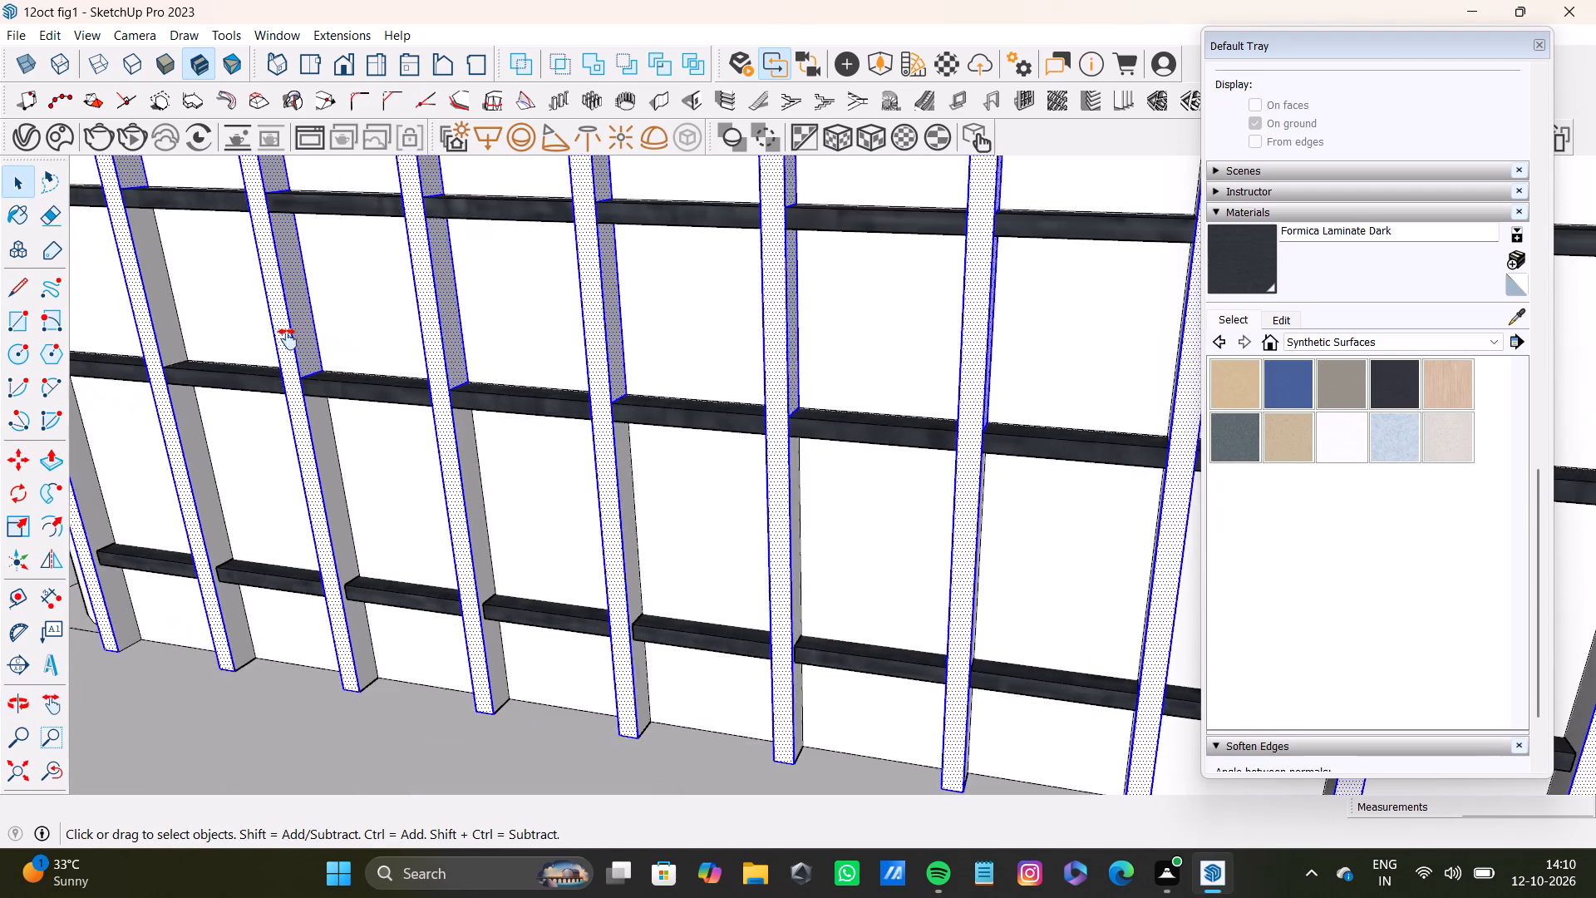
pyautogui.keyDown('shift'); pyautogui.moveTo(288, 339); pyautogui.dragTo(609, 379, button='middle'); pyautogui.keyUp('shift')
pyautogui.keyDown('shift'); pyautogui.scroll(8, 255, 331); pyautogui.keyUp('shift')
pyautogui.keyDown('shift'); pyautogui.scroll(-4, 663, 354); pyautogui.keyUp('shift')
pyautogui.keyDown('shift'); pyautogui.scroll(2, 623, 362); pyautogui.keyUp('shift')
pyautogui.keyDown('shift'); pyautogui.doubleClick(625, 362); pyautogui.keyUp('shift')
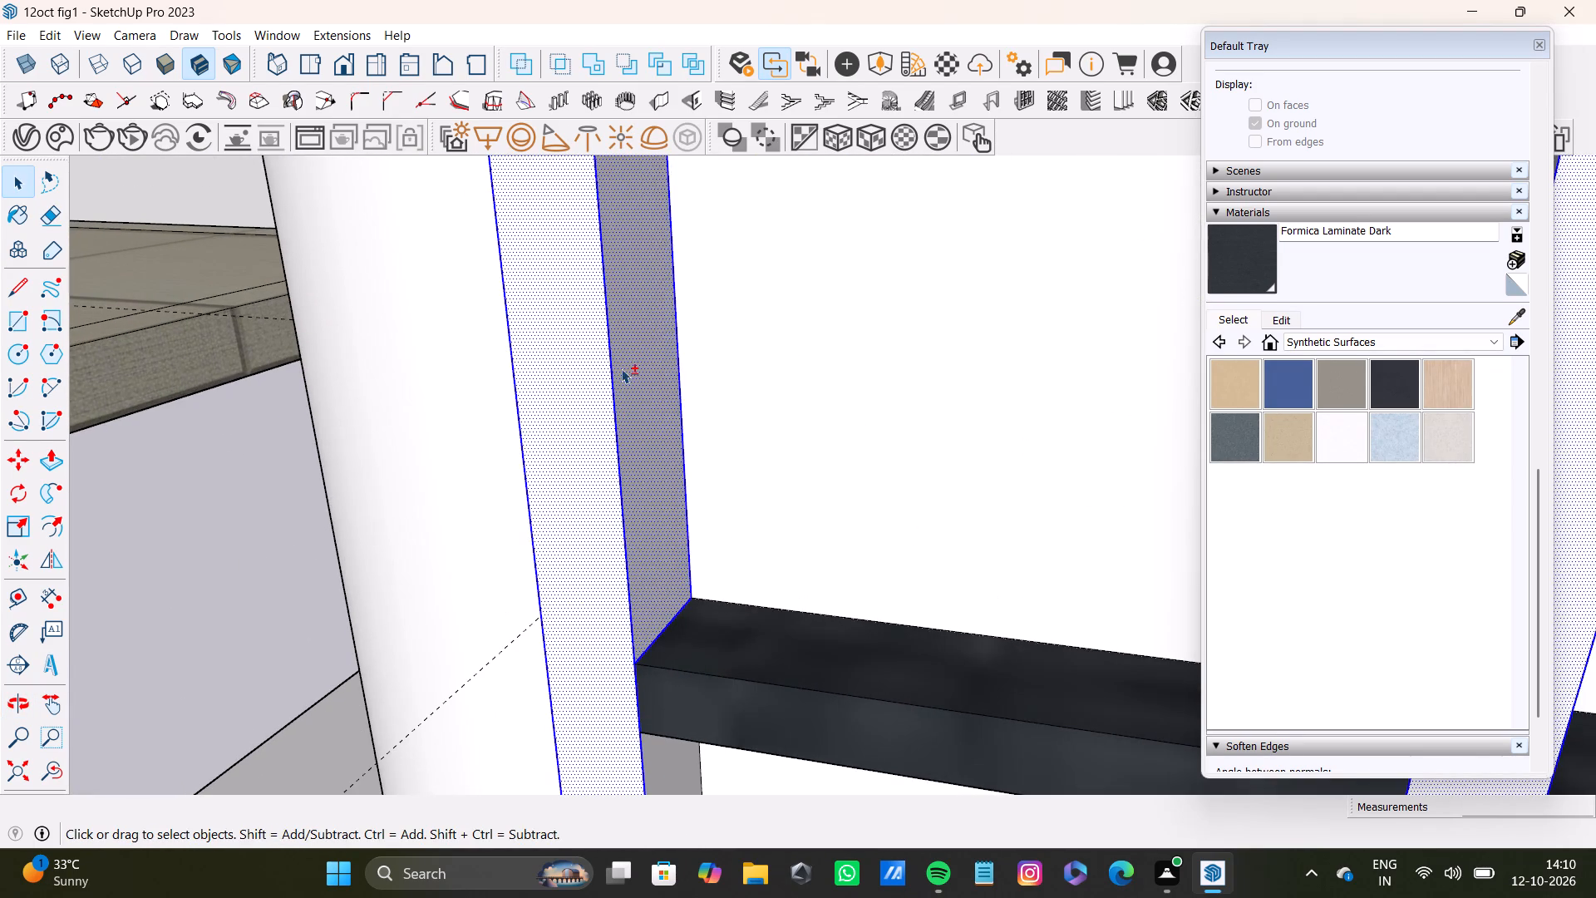
pyautogui.keyDown('shift'); pyautogui.scroll(-12, 619, 372); pyautogui.keyUp('shift')
pyautogui.keyDown('shift'); pyautogui.moveTo(857, 416); pyautogui.dragTo(441, 442, button='middle'); pyautogui.keyUp('shift')
pyautogui.keyDown('shift'); pyautogui.scroll(8, 472, 418); pyautogui.keyUp('shift')
pyautogui.keyDown('shift'); pyautogui.doubleClick(477, 407); pyautogui.keyUp('shift')
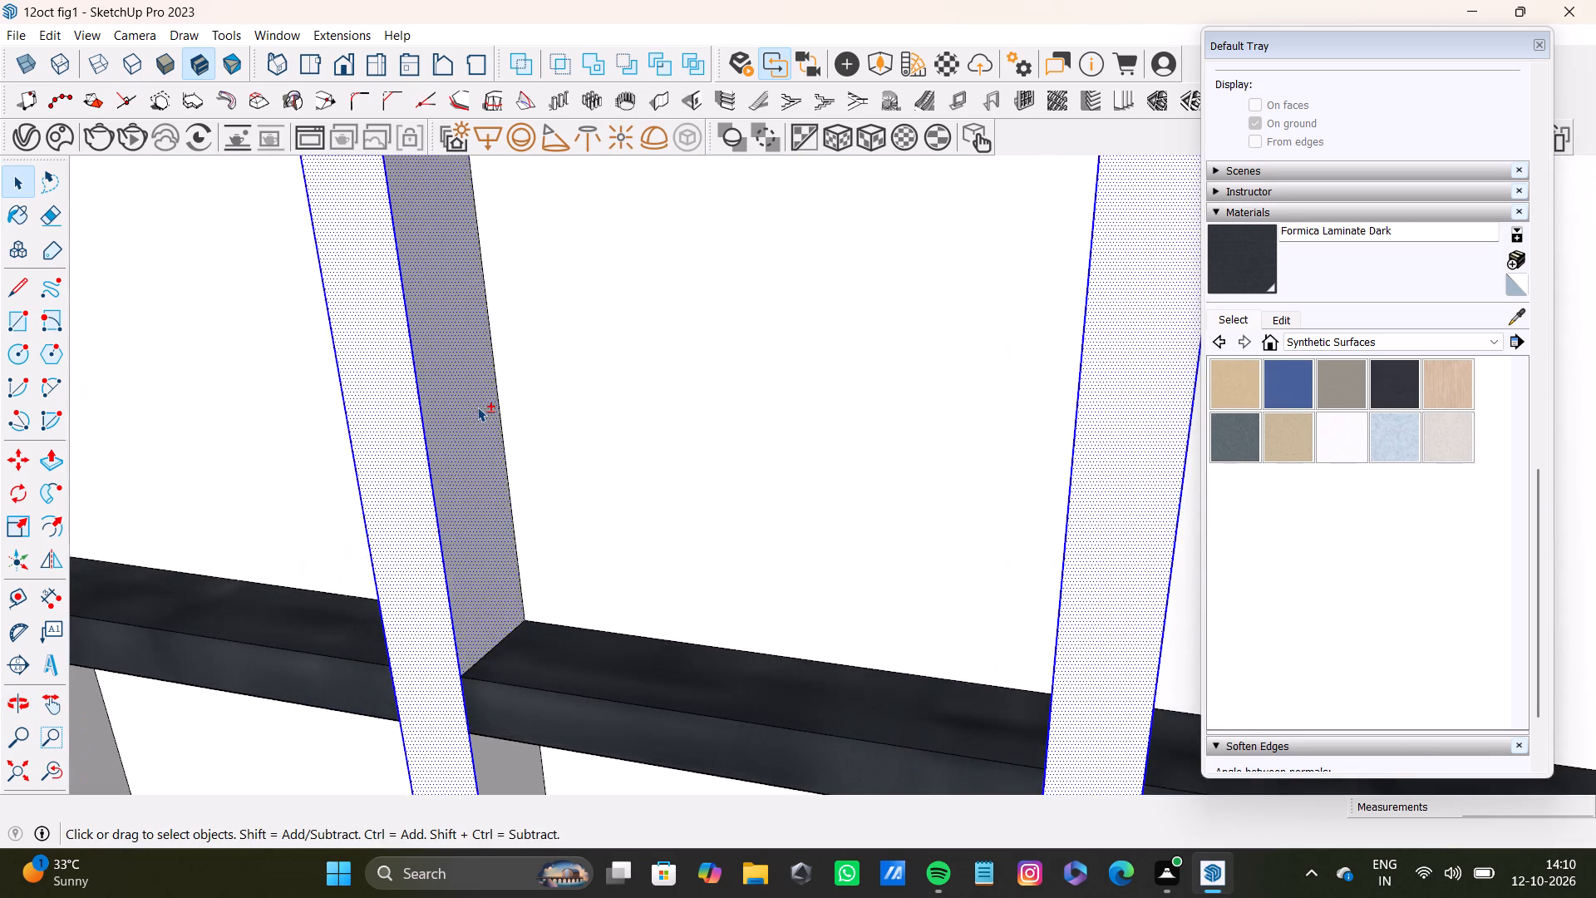
# Add the right side faces of the first four vertical slats below the fourth horizontal slat to the selection.
pyautogui.keyDown('shift'); pyautogui.scroll(-4, 481, 437); pyautogui.keyUp('shift')
pyautogui.keyDown('shift'); pyautogui.moveTo(690, 592); pyautogui.dragTo(665, 150, button='middle'); pyautogui.keyUp('shift')
pyautogui.keyDown('shift'); pyautogui.scroll(4, 386, 333); pyautogui.keyUp('shift')
pyautogui.keyDown('shift'); pyautogui.doubleClick(107, 560); pyautogui.keyUp('shift')
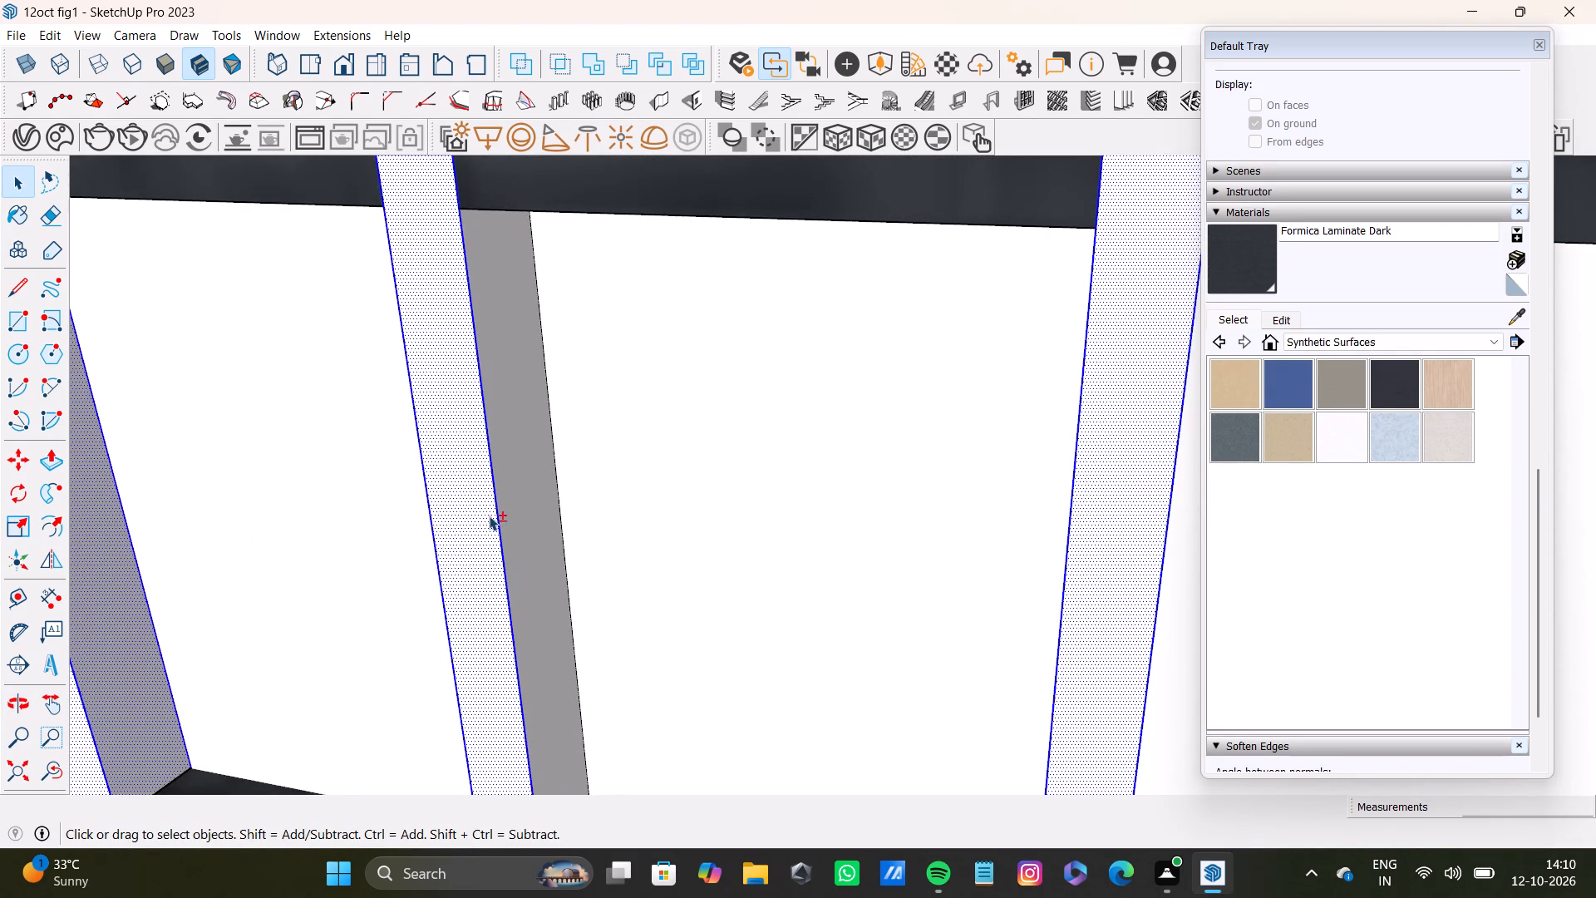
pyautogui.keyDown('shift'); pyautogui.doubleClick(515, 524); pyautogui.keyUp('shift')
pyautogui.keyDown('shift'); pyautogui.scroll(-10, 516, 524); pyautogui.keyUp('shift')
pyautogui.keyDown('shift'); pyautogui.moveTo(821, 560); pyautogui.dragTo(577, 488, button='middle'); pyautogui.keyUp('shift')
pyautogui.keyDown('shift'); pyautogui.scroll(6, 575, 474); pyautogui.keyUp('shift')
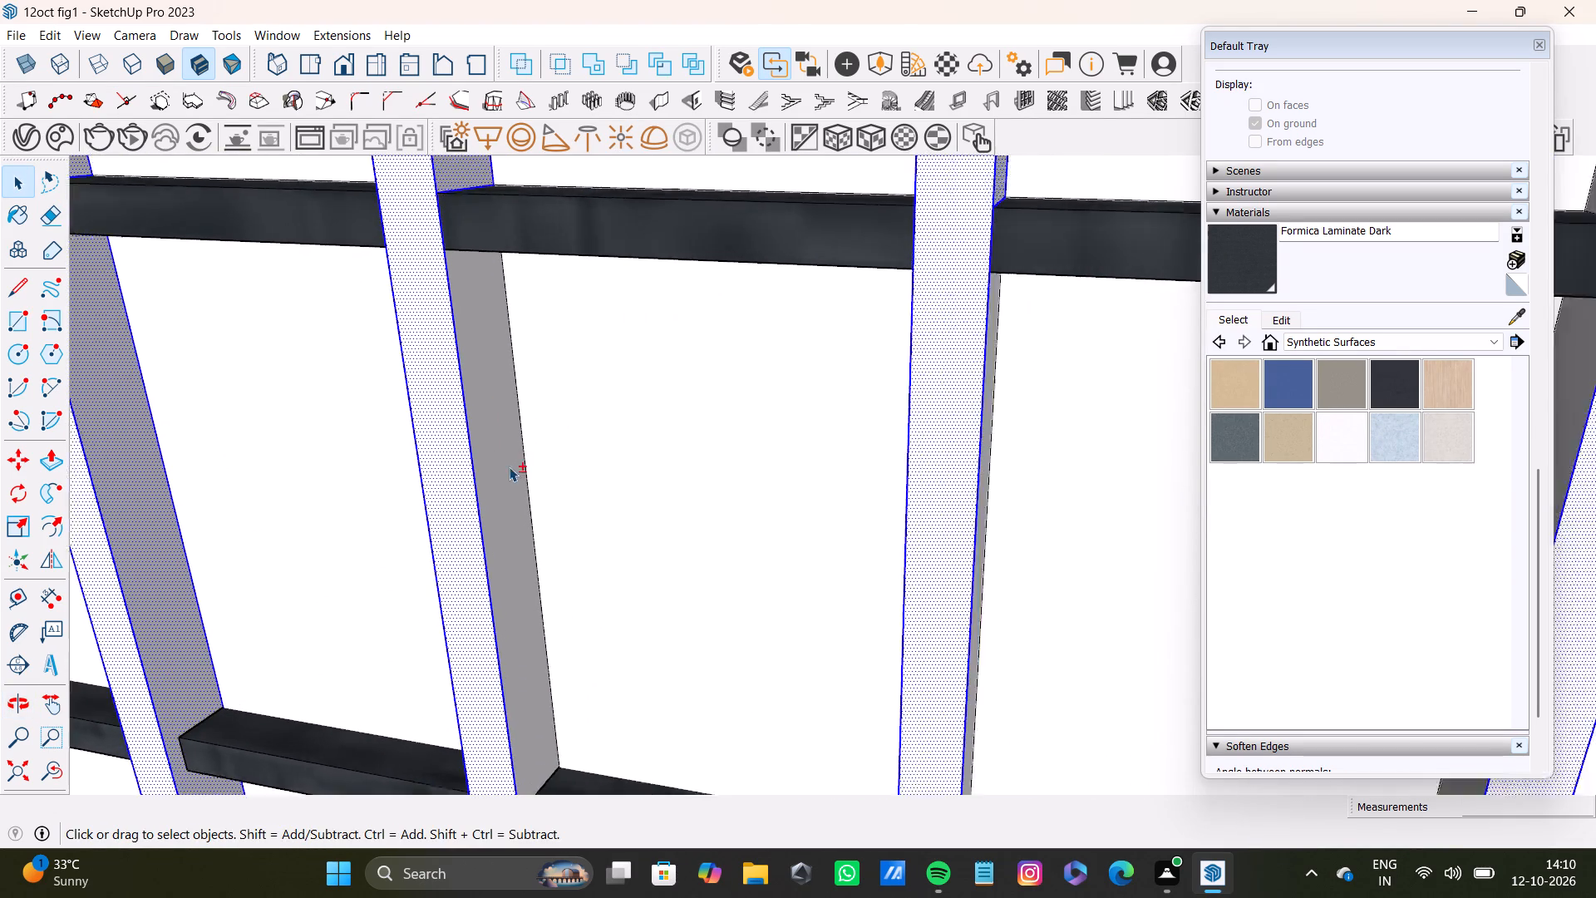
pyautogui.keyDown('shift'); pyautogui.doubleClick(489, 472); pyautogui.keyUp('shift')
pyautogui.keyDown('shift'); pyautogui.scroll(-7, 495, 467); pyautogui.keyUp('shift')
pyautogui.keyDown('shift'); pyautogui.moveTo(730, 511); pyautogui.dragTo(461, 527, button='middle'); pyautogui.keyUp('shift')
pyautogui.keyDown('shift'); pyautogui.scroll(4, 550, 512); pyautogui.keyUp('shift')
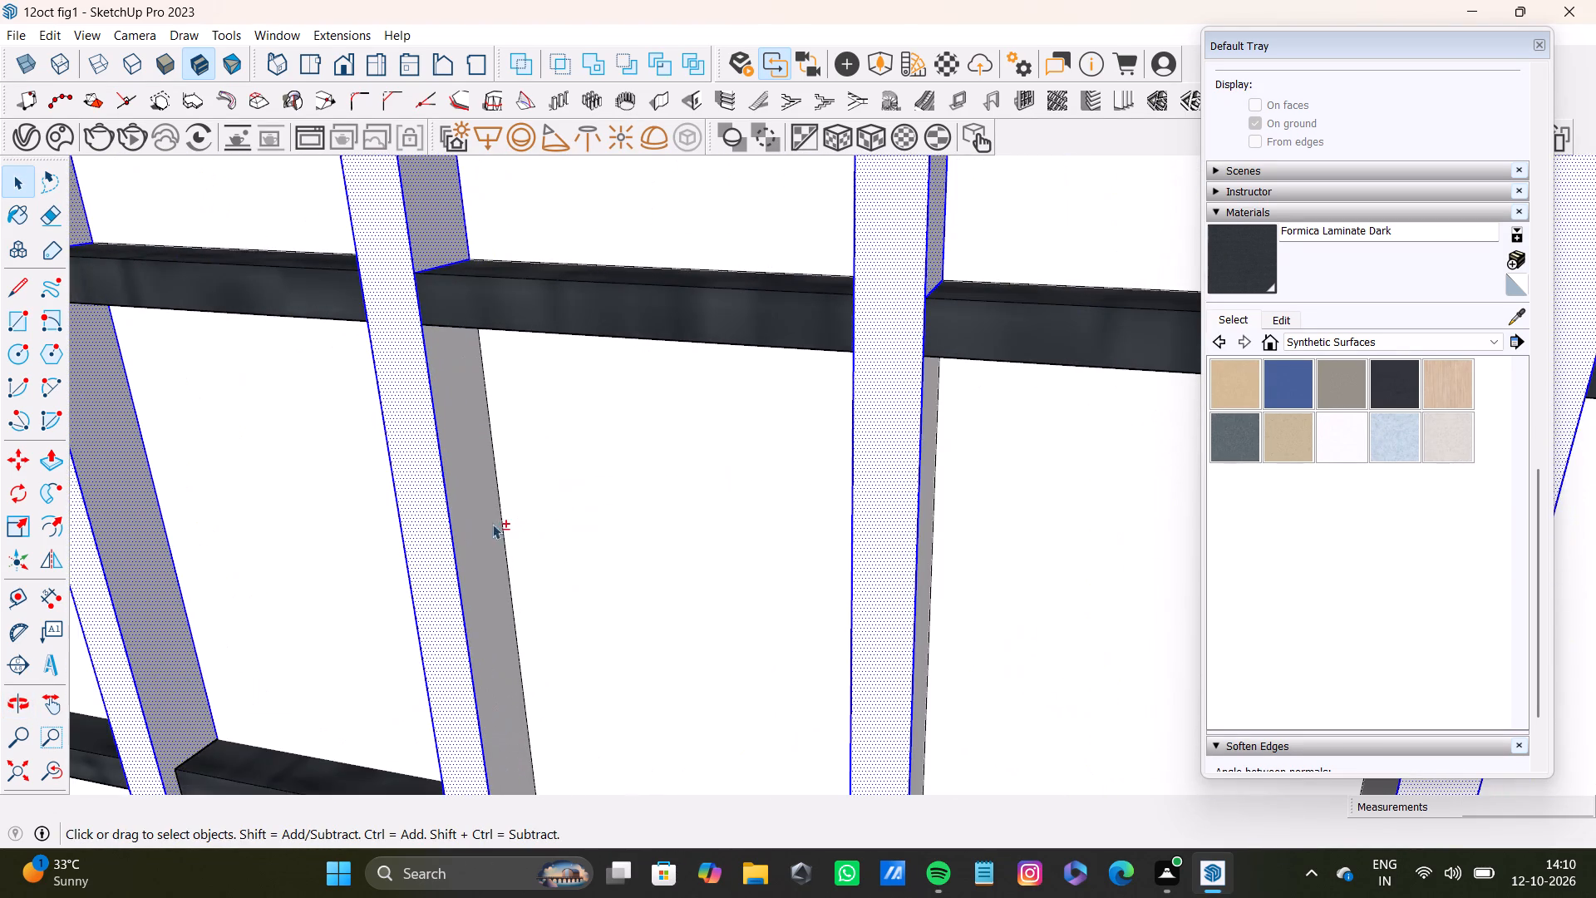
pyautogui.keyDown('shift'); pyautogui.doubleClick(486, 527); pyautogui.keyUp('shift')
# Add the right side faces of the fifth through seventh vertical slats below the fourth horizontal slat to the selection.
pyautogui.keyDown('shift'); pyautogui.scroll(-5, 506, 527); pyautogui.keyUp('shift')
pyautogui.keyDown('shift'); pyautogui.moveTo(865, 550); pyautogui.dragTo(605, 513, button='middle'); pyautogui.keyUp('shift')
pyautogui.keyDown('shift'); pyautogui.scroll(5, 579, 498); pyautogui.keyUp('shift')
pyautogui.keyDown('shift'); pyautogui.doubleClick(461, 523); pyautogui.keyUp('shift')
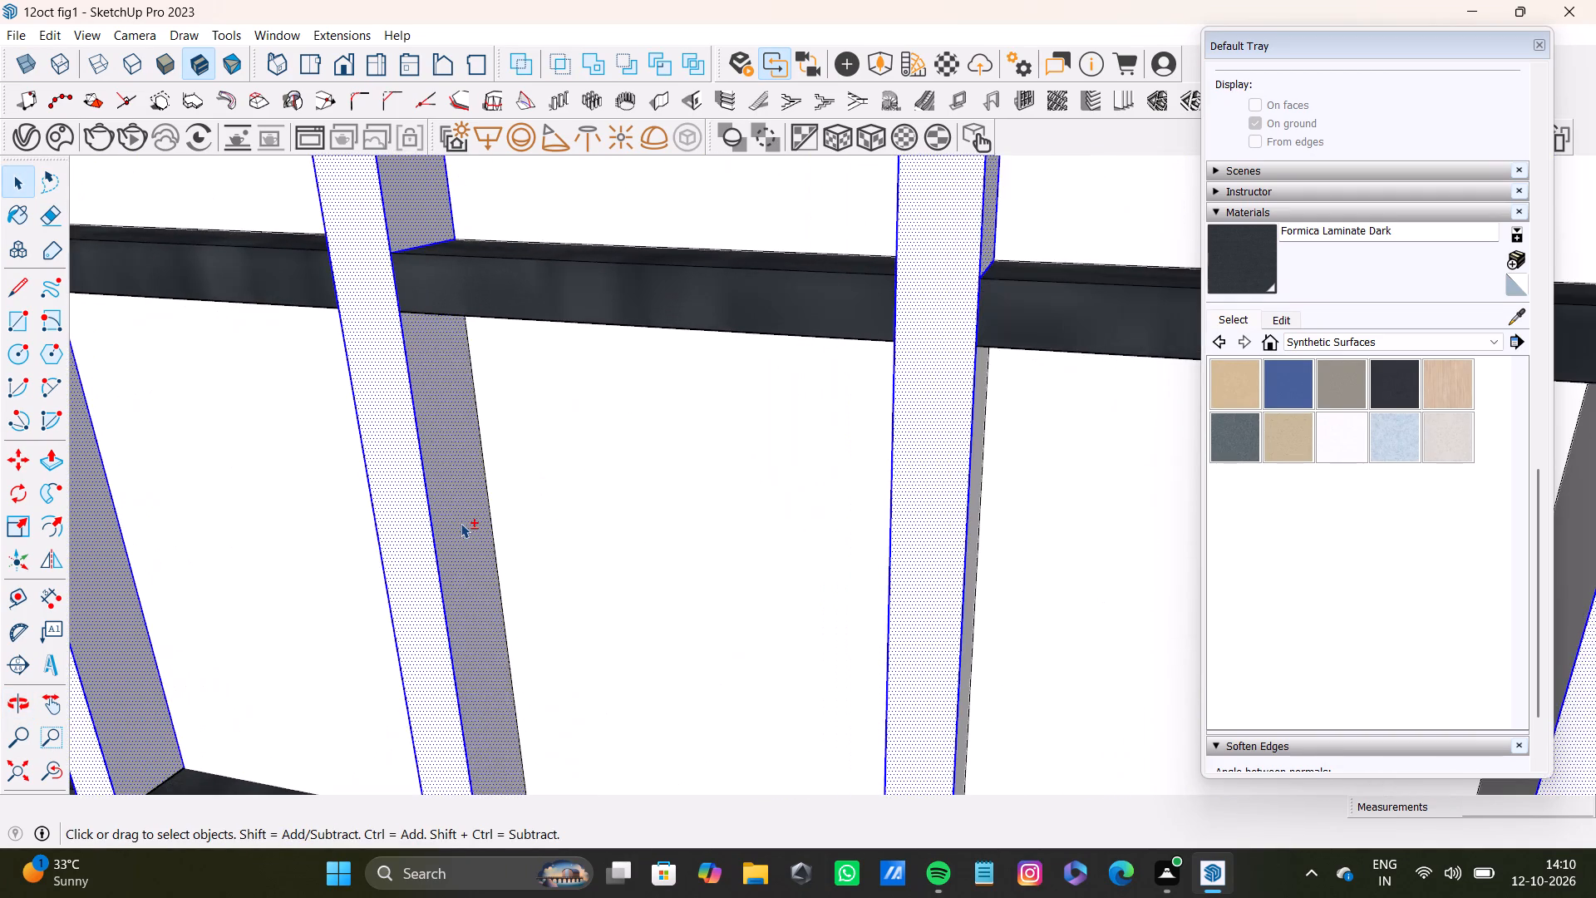
pyautogui.keyDown('shift'); pyautogui.scroll(-5, 524, 526); pyautogui.keyUp('shift')
pyautogui.keyDown('shift'); pyautogui.moveTo(791, 582); pyautogui.dragTo(487, 493, button='middle'); pyautogui.keyUp('shift')
pyautogui.keyDown('shift'); pyautogui.scroll(4, 529, 488); pyautogui.keyUp('shift')
pyautogui.keyDown('shift'); pyautogui.doubleClick(477, 483); pyautogui.keyUp('shift')
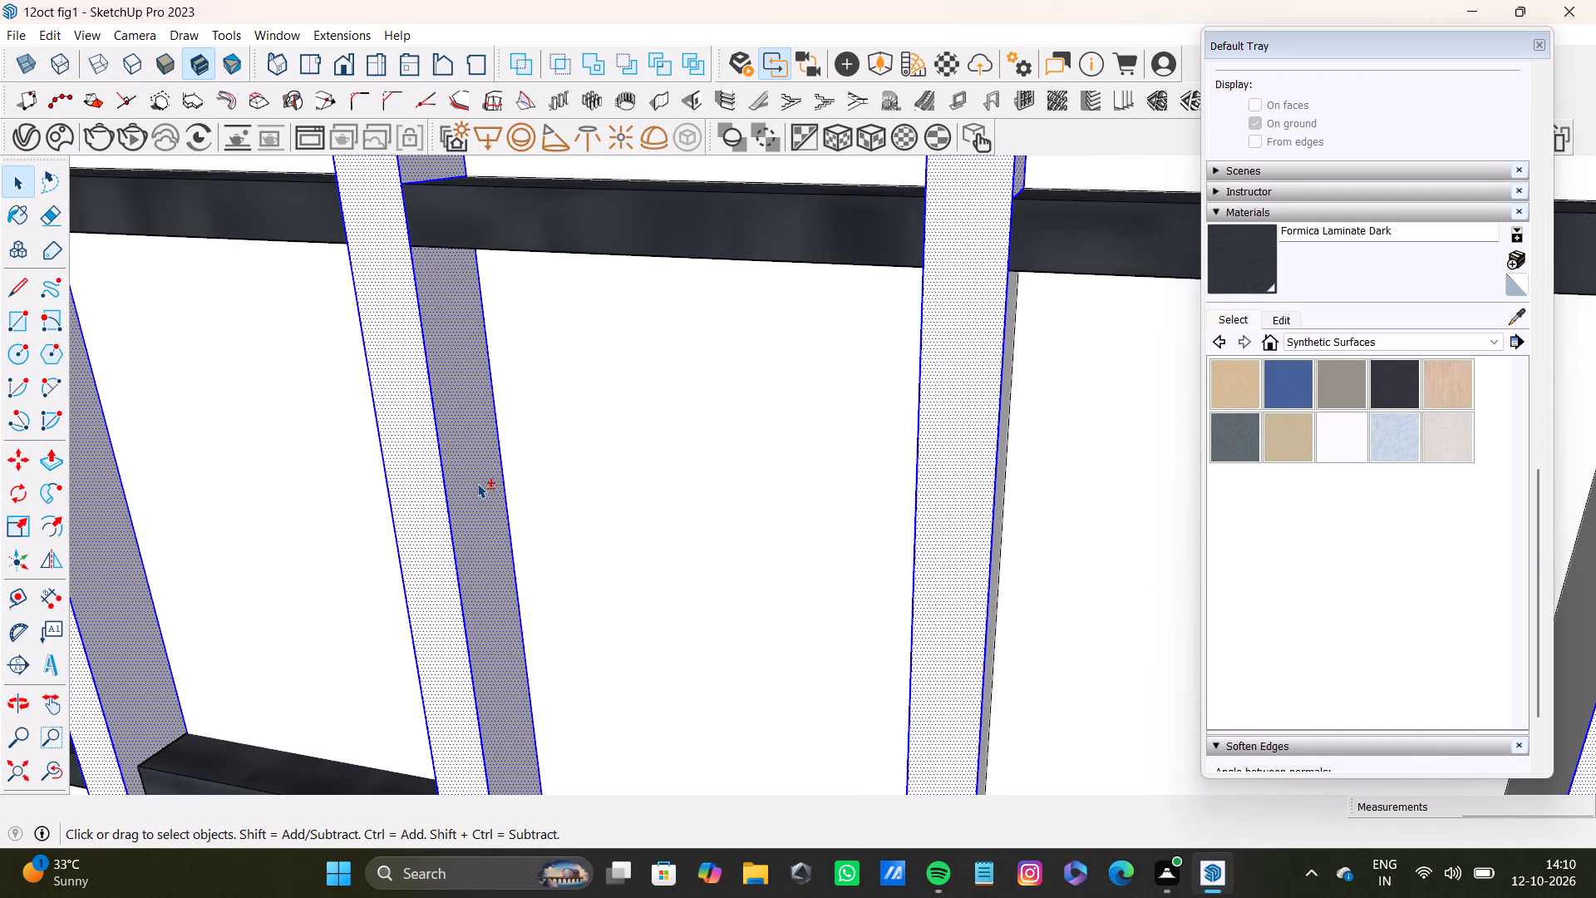
pyautogui.keyDown('shift'); pyautogui.scroll(-4, 480, 482); pyautogui.keyUp('shift')
pyautogui.keyDown('shift'); pyautogui.moveTo(695, 531); pyautogui.dragTo(480, 440, button='middle'); pyautogui.keyUp('shift')
pyautogui.keyDown('shift'); pyautogui.scroll(6, 494, 467); pyautogui.keyUp('shift')
pyautogui.keyDown('shift'); pyautogui.doubleClick(607, 446); pyautogui.keyUp('shift')
# Add the right side faces of the eighth and ninth vertical slats below the fourth horizontal slat to the selection.
pyautogui.keyDown('shift'); pyautogui.scroll(-12, 597, 480); pyautogui.keyUp('shift')
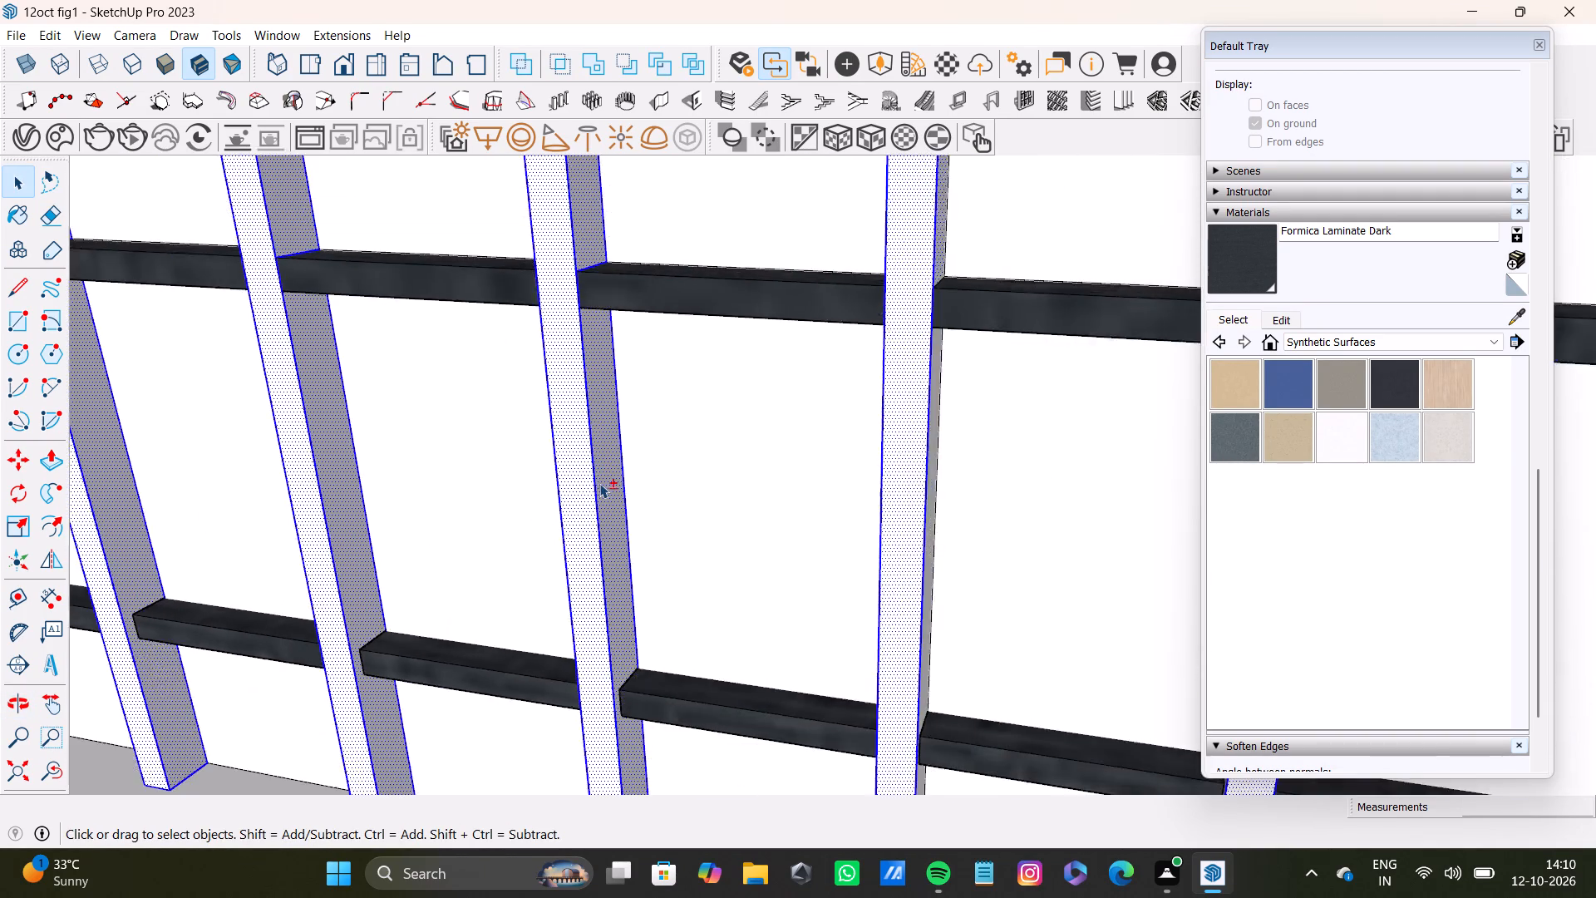
pyautogui.keyDown('shift'); pyautogui.scroll(-2, 599, 483); pyautogui.keyUp('shift')
pyautogui.keyDown('shift'); pyautogui.moveTo(764, 516); pyautogui.dragTo(475, 470, button='middle'); pyautogui.keyUp('shift')
pyautogui.keyDown('shift'); pyautogui.scroll(9, 480, 477); pyautogui.keyUp('shift')
pyautogui.keyDown('shift'); pyautogui.doubleClick(505, 443); pyautogui.keyUp('shift')
pyautogui.keyDown('shift'); pyautogui.scroll(-7, 638, 466); pyautogui.keyUp('shift')
pyautogui.keyDown('shift'); pyautogui.moveTo(904, 519); pyautogui.dragTo(505, 505, button='middle'); pyautogui.keyUp('shift')
pyautogui.keyDown('shift'); pyautogui.scroll(5, 506, 506); pyautogui.keyUp('shift')
pyautogui.keyDown('shift'); pyautogui.doubleClick(406, 481); pyautogui.keyUp('shift')
# Add the left side faces of the second through fifth vertical slats between the first and second horizontal slats to the selection.
pyautogui.keyDown('shift'); pyautogui.scroll(-5, 442, 493); pyautogui.keyUp('shift')
pyautogui.keyDown('shift'); pyautogui.moveTo(446, 503); pyautogui.dragTo(648, 209, button='middle'); pyautogui.keyUp('shift')
pyautogui.keyDown('shift'); pyautogui.scroll(3, 643, 372); pyautogui.keyUp('shift')
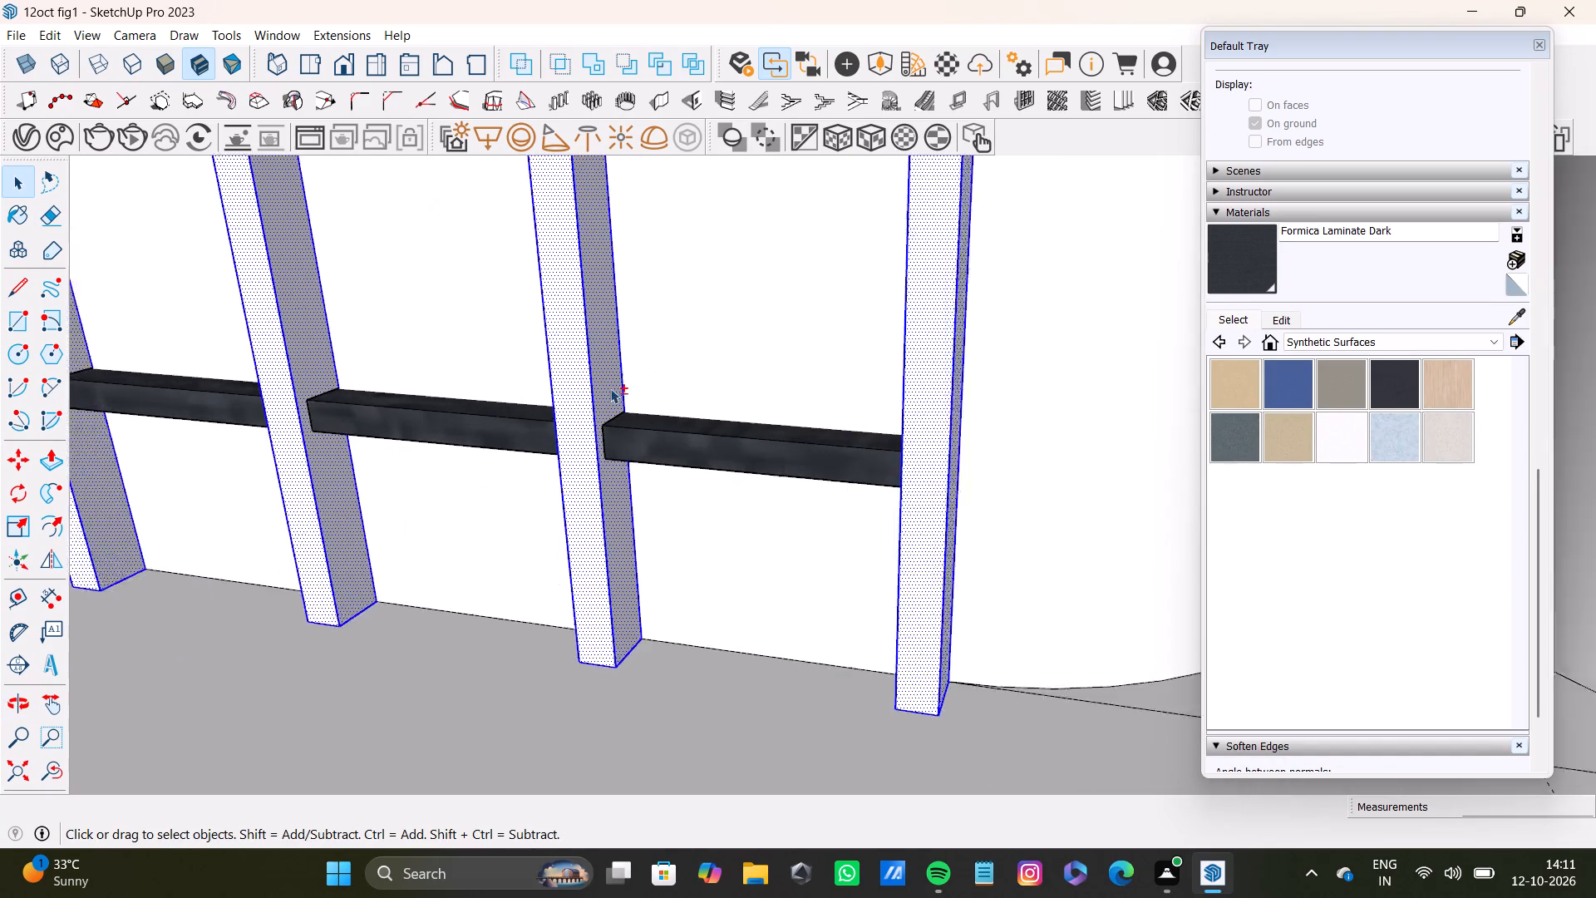
pyautogui.keyDown('shift'); pyautogui.scroll(-18, 445, 460); pyautogui.keyUp('shift')
pyautogui.keyDown('shift'); pyautogui.moveTo(290, 358); pyautogui.dragTo(802, 580, button='middle'); pyautogui.keyUp('shift')
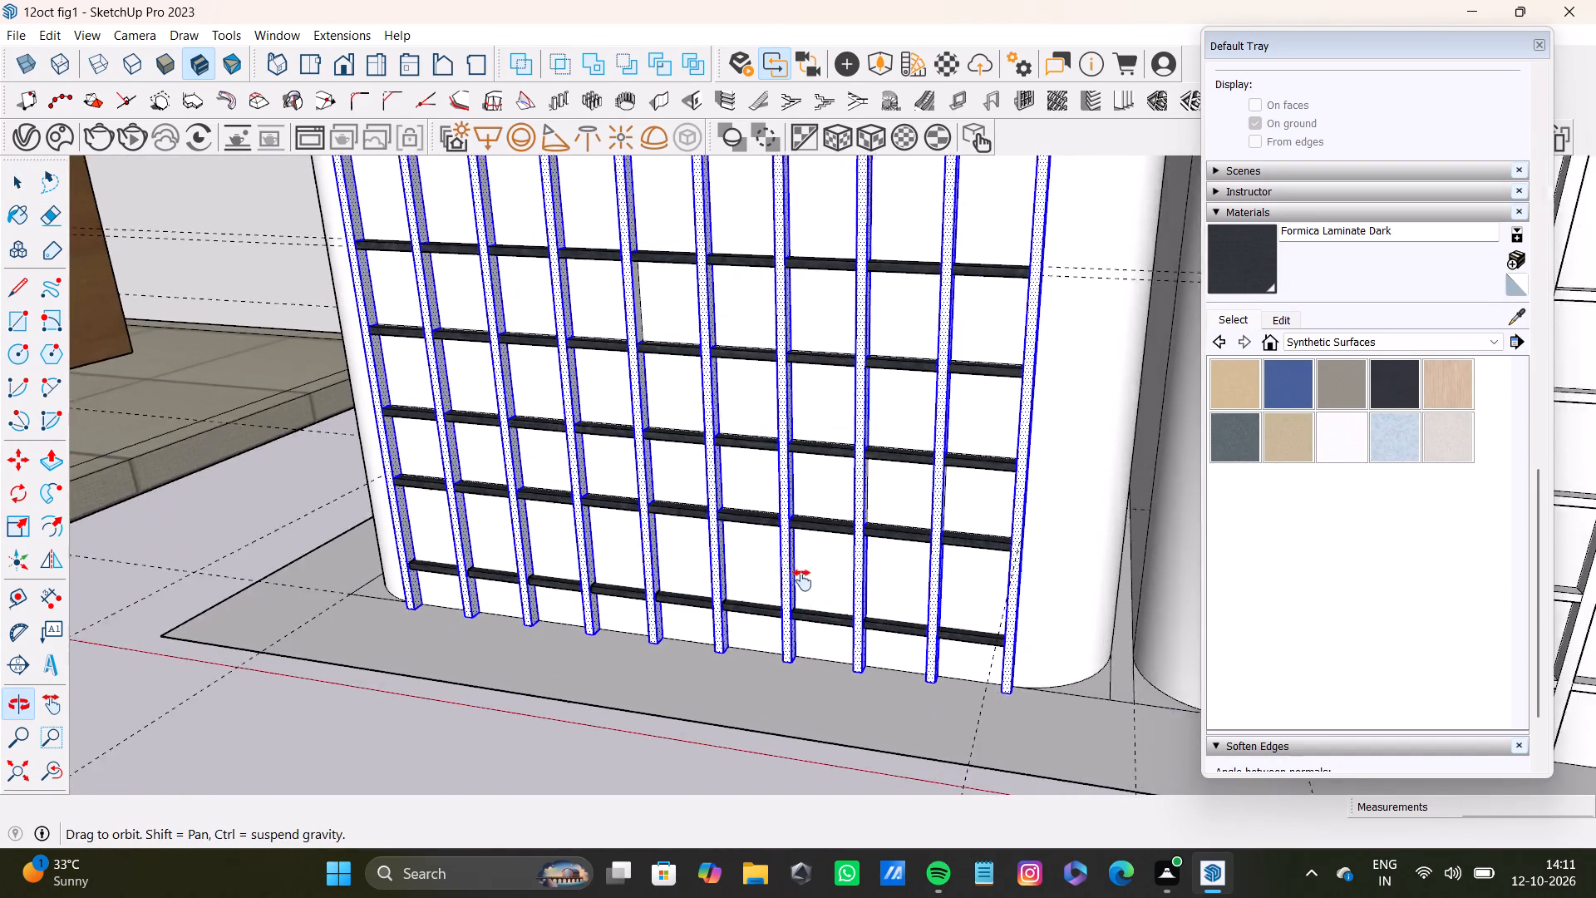
pyautogui.keyDown('shift'); pyautogui.moveTo(802, 580); pyautogui.dragTo(779, 598, button='middle'); pyautogui.keyUp('shift')
pyautogui.keyDown('shift'); pyautogui.scroll(-5, 771, 594); pyautogui.keyUp('shift')
pyautogui.keyDown('shift'); pyautogui.moveTo(647, 432); pyautogui.dragTo(1173, 364, button='middle'); pyautogui.keyUp('shift')
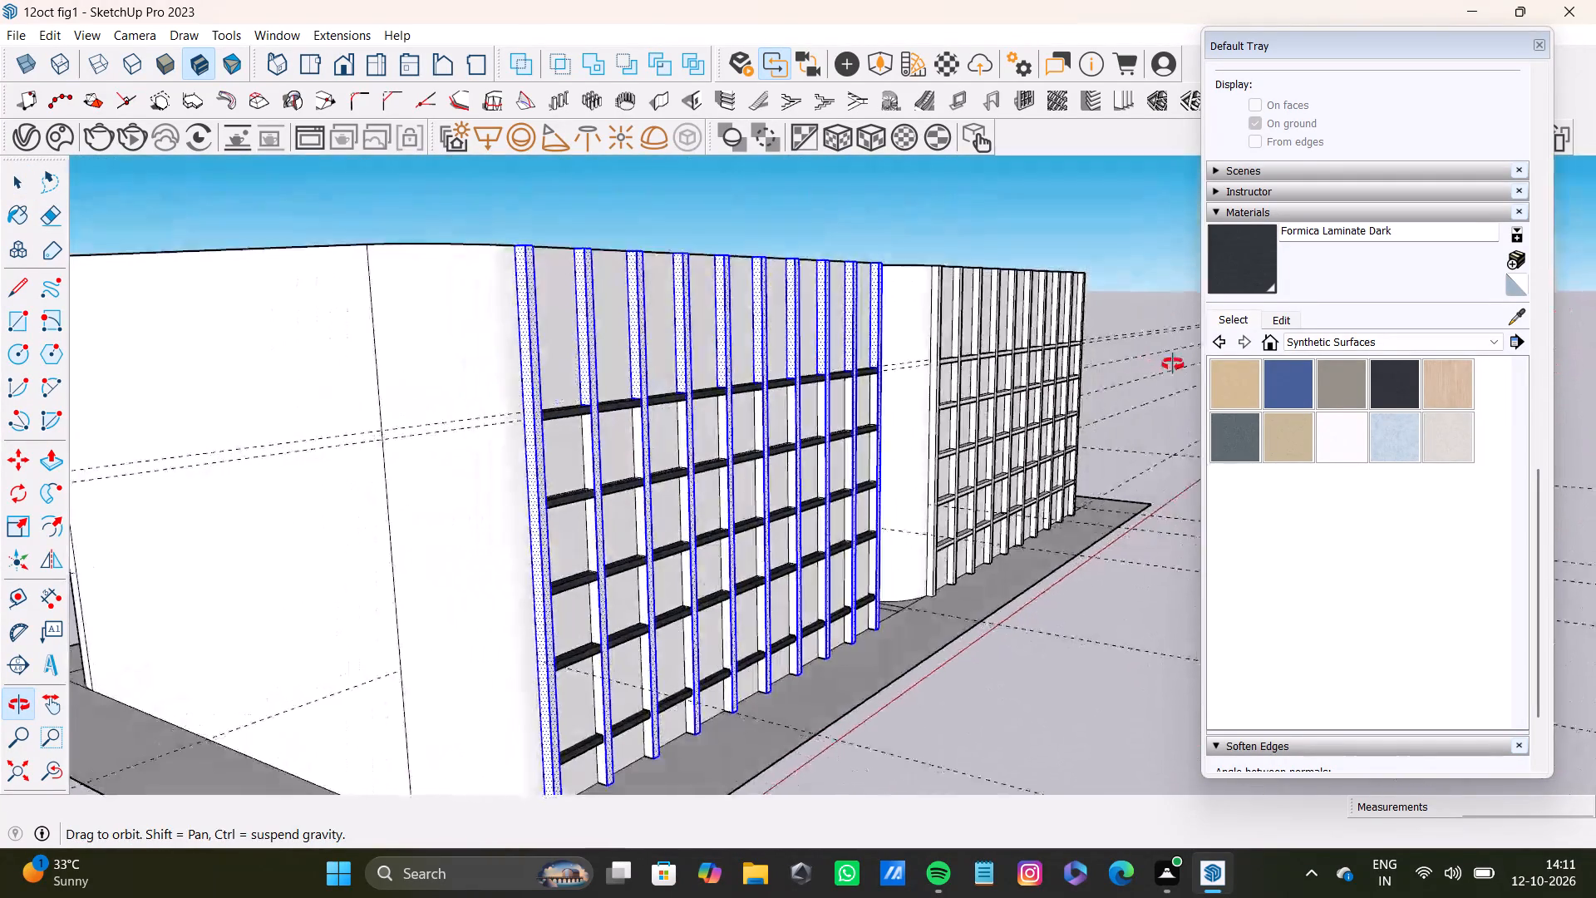
pyautogui.keyDown('shift'); pyautogui.moveTo(1173, 364); pyautogui.dragTo(1226, 365, button='middle'); pyautogui.keyUp('shift')
pyautogui.scroll(10, 702, 404)
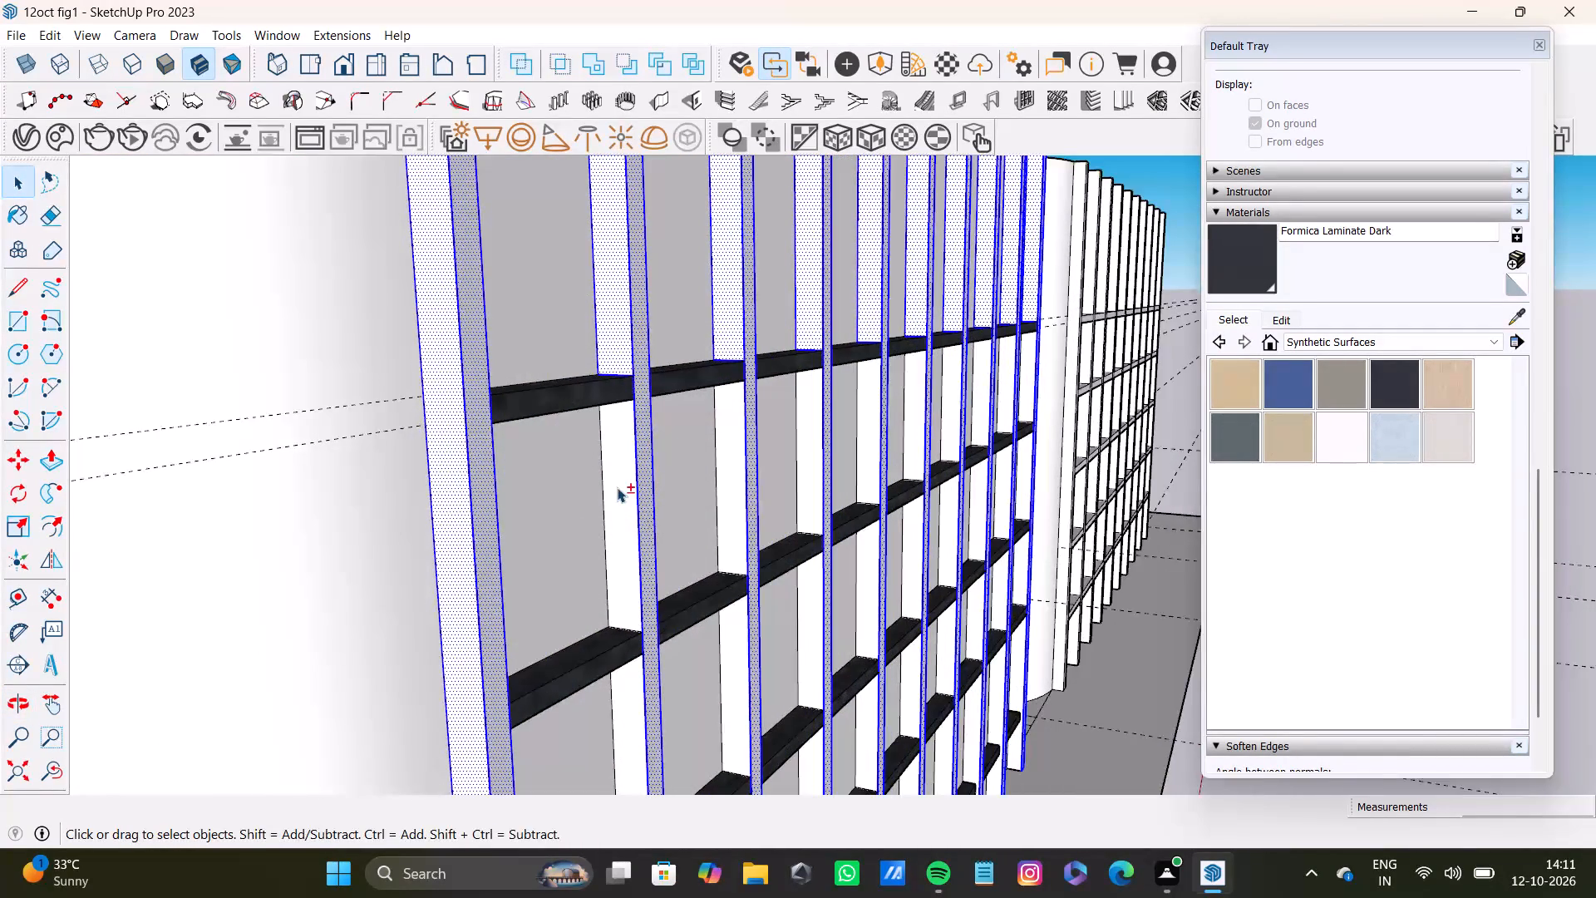
pyautogui.keyDown('shift'); pyautogui.doubleClick(617, 487); pyautogui.keyUp('shift')
pyautogui.keyDown('shift'); pyautogui.doubleClick(738, 456); pyautogui.keyUp('shift')
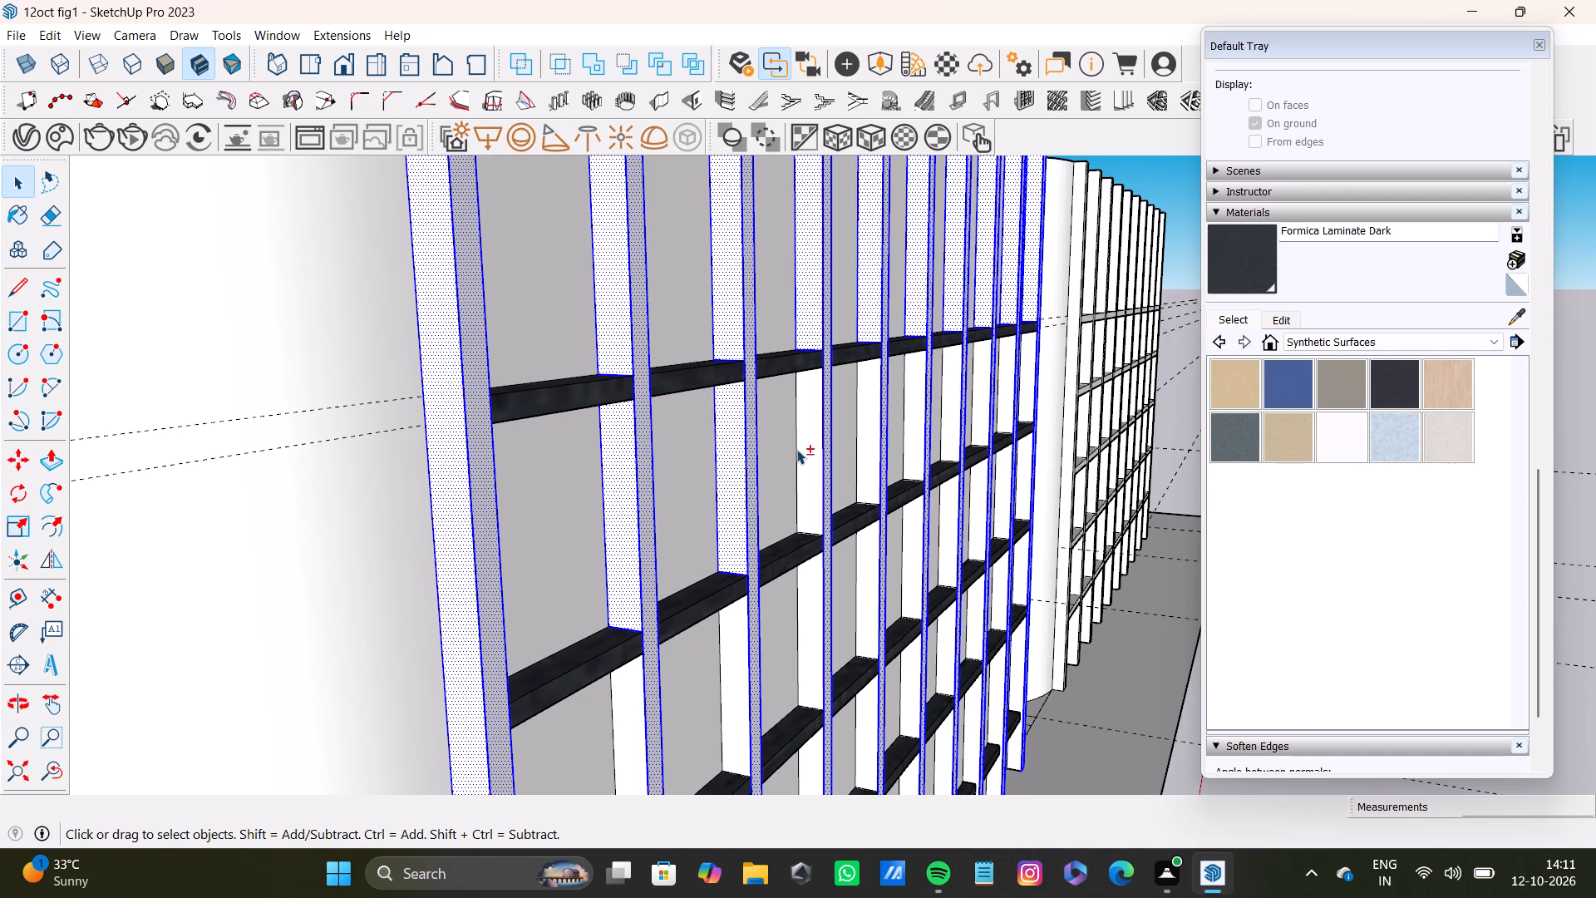
pyautogui.keyDown('shift'); pyautogui.doubleClick(804, 451); pyautogui.keyUp('shift')
pyautogui.keyDown('shift'); pyautogui.doubleClick(869, 451); pyautogui.keyUp('shift')
# Add the left side faces of the sixth through tenth vertical slats between the first and second horizontal slats to the selection.
pyautogui.keyDown('shift'); pyautogui.doubleClick(913, 420); pyautogui.keyUp('shift')
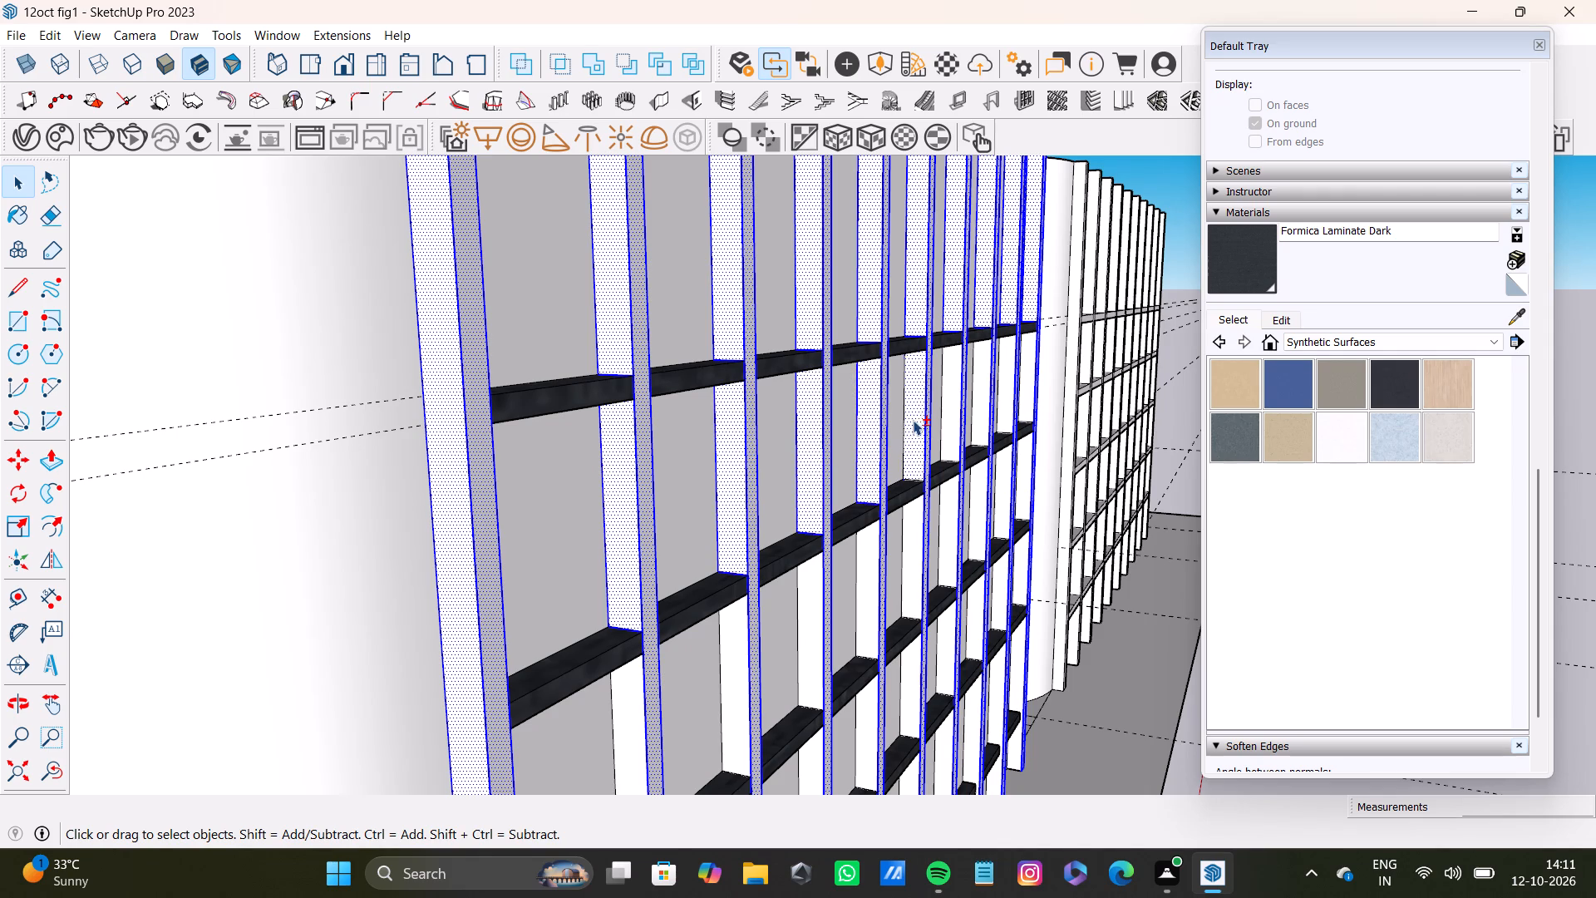
pyautogui.keyDown('shift'); pyautogui.doubleClick(953, 425); pyautogui.keyUp('shift')
pyautogui.keyDown('shift'); pyautogui.doubleClick(985, 399); pyautogui.keyUp('shift')
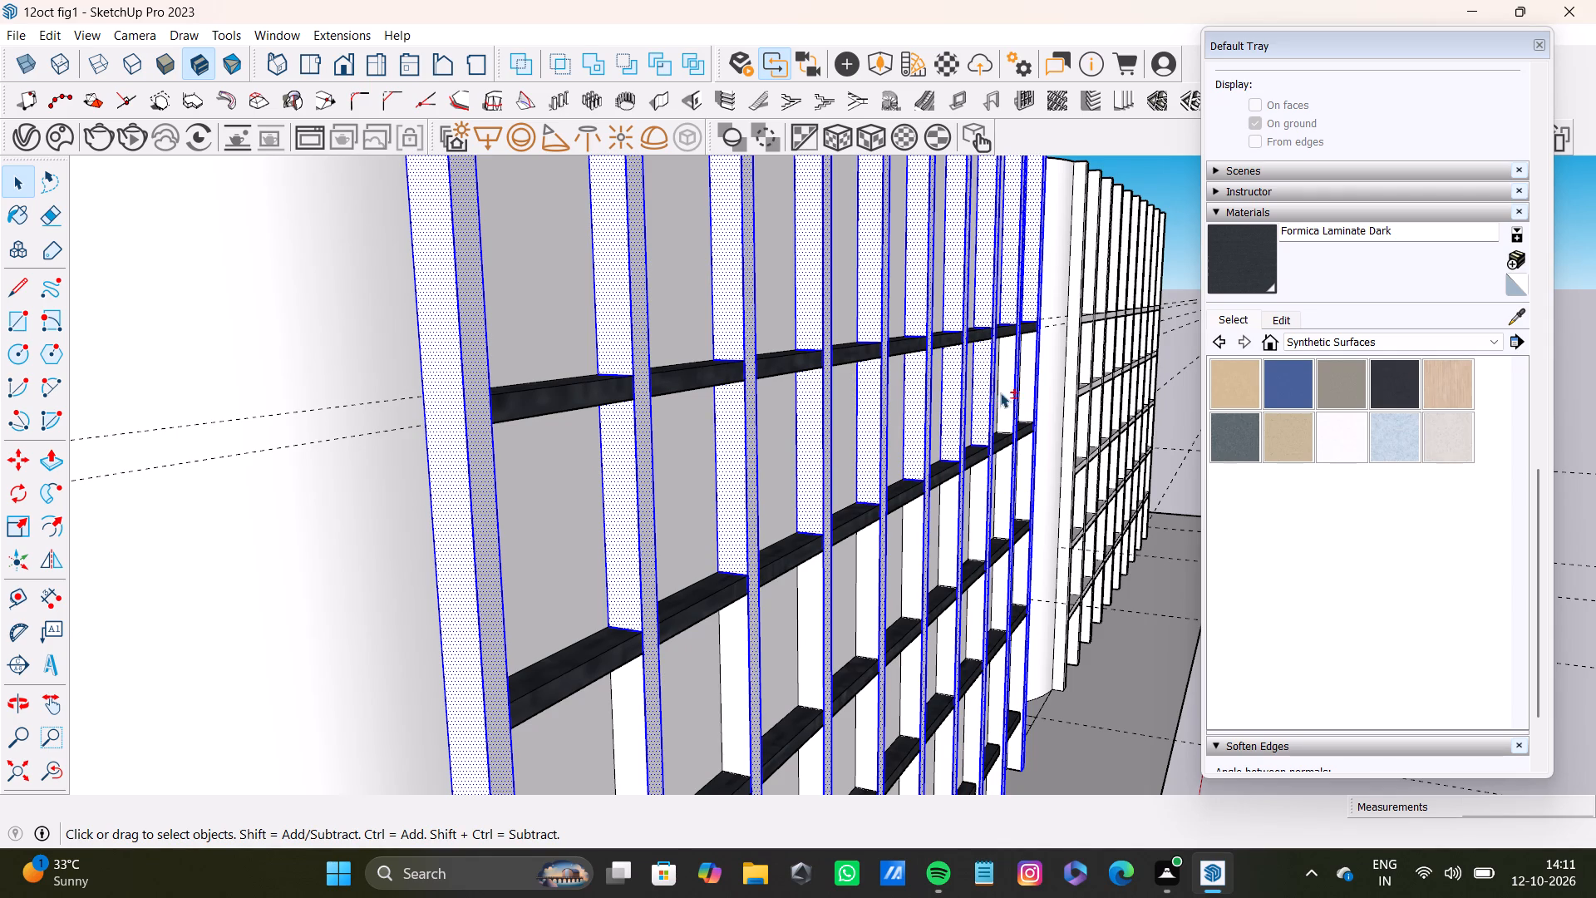
pyautogui.keyDown('shift'); pyautogui.doubleClick(1007, 393); pyautogui.keyUp('shift')
pyautogui.keyDown('shift'); pyautogui.doubleClick(1033, 383); pyautogui.keyUp('shift')
pyautogui.keyDown('shift'); pyautogui.click(1023, 392); pyautogui.keyUp('shift')
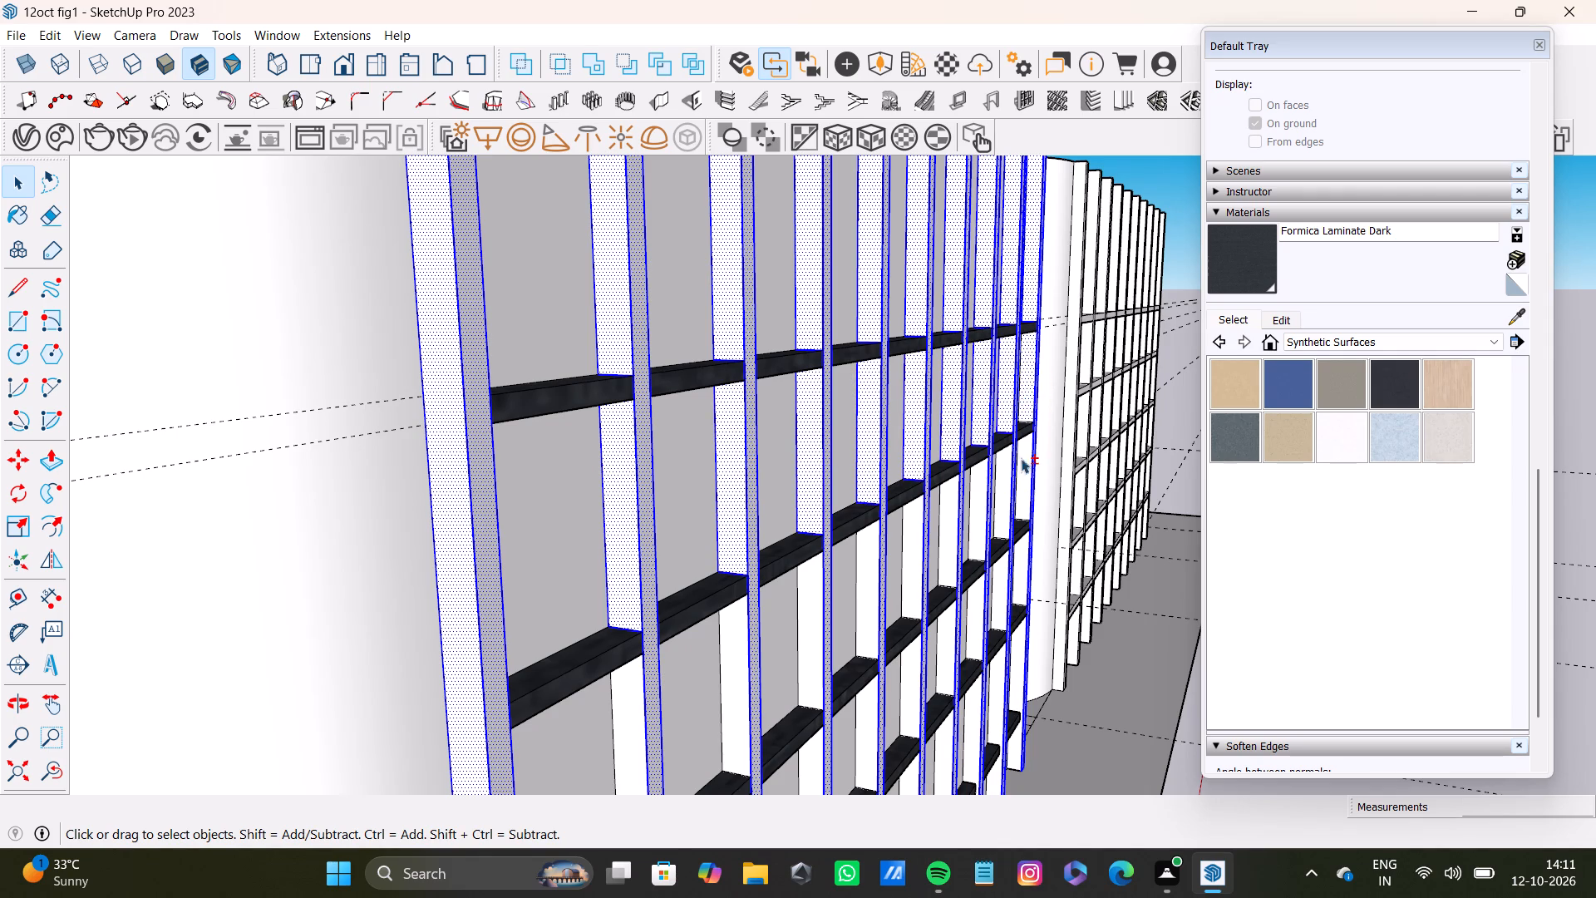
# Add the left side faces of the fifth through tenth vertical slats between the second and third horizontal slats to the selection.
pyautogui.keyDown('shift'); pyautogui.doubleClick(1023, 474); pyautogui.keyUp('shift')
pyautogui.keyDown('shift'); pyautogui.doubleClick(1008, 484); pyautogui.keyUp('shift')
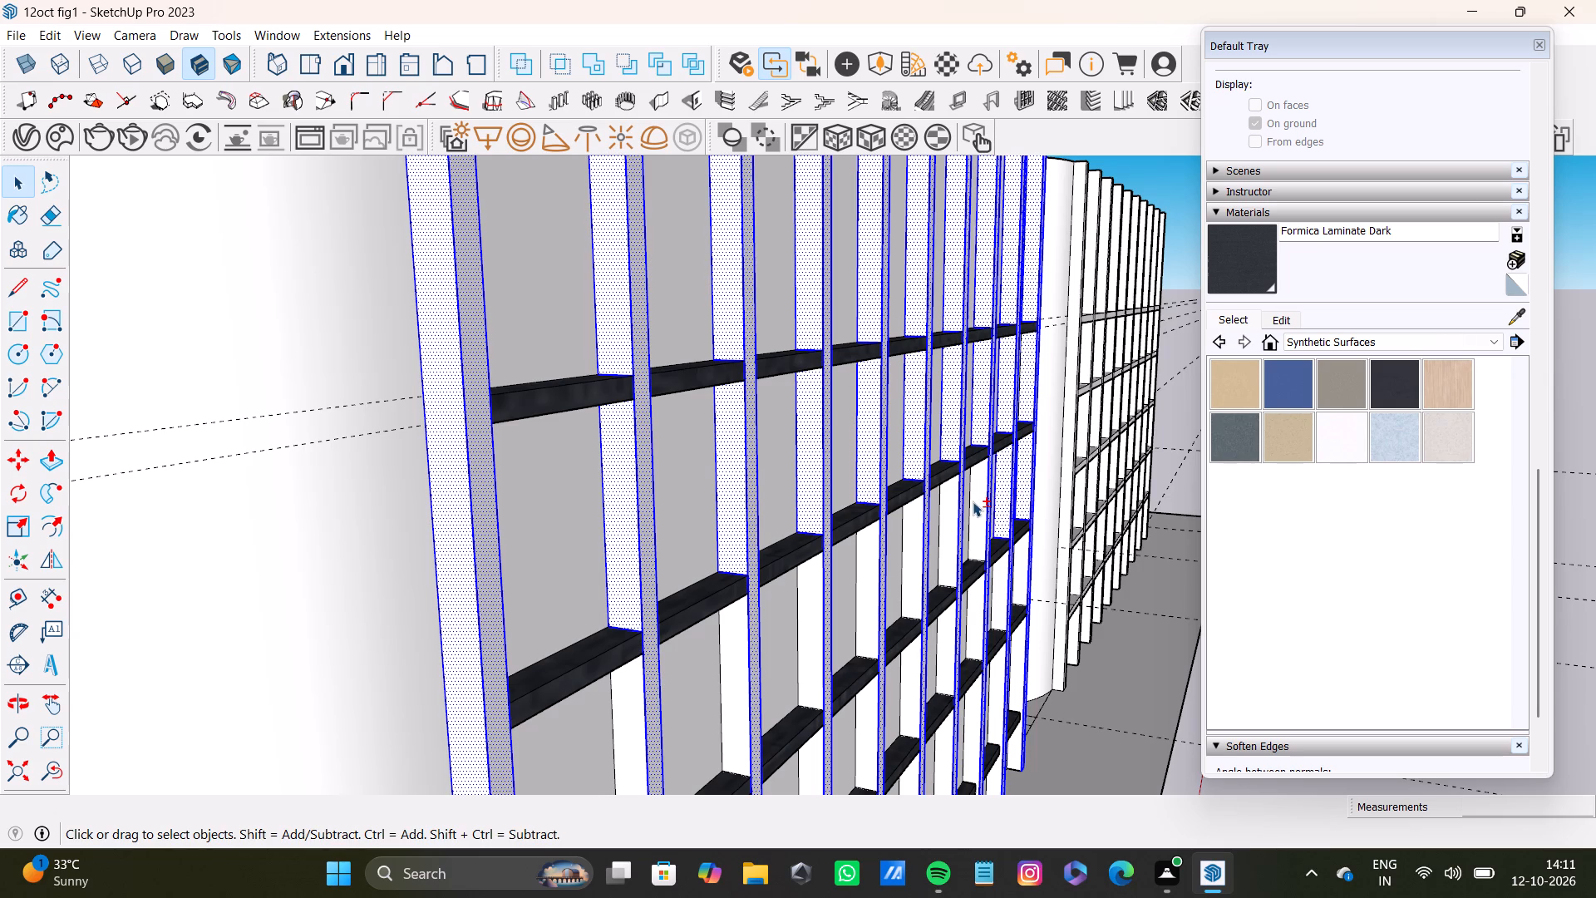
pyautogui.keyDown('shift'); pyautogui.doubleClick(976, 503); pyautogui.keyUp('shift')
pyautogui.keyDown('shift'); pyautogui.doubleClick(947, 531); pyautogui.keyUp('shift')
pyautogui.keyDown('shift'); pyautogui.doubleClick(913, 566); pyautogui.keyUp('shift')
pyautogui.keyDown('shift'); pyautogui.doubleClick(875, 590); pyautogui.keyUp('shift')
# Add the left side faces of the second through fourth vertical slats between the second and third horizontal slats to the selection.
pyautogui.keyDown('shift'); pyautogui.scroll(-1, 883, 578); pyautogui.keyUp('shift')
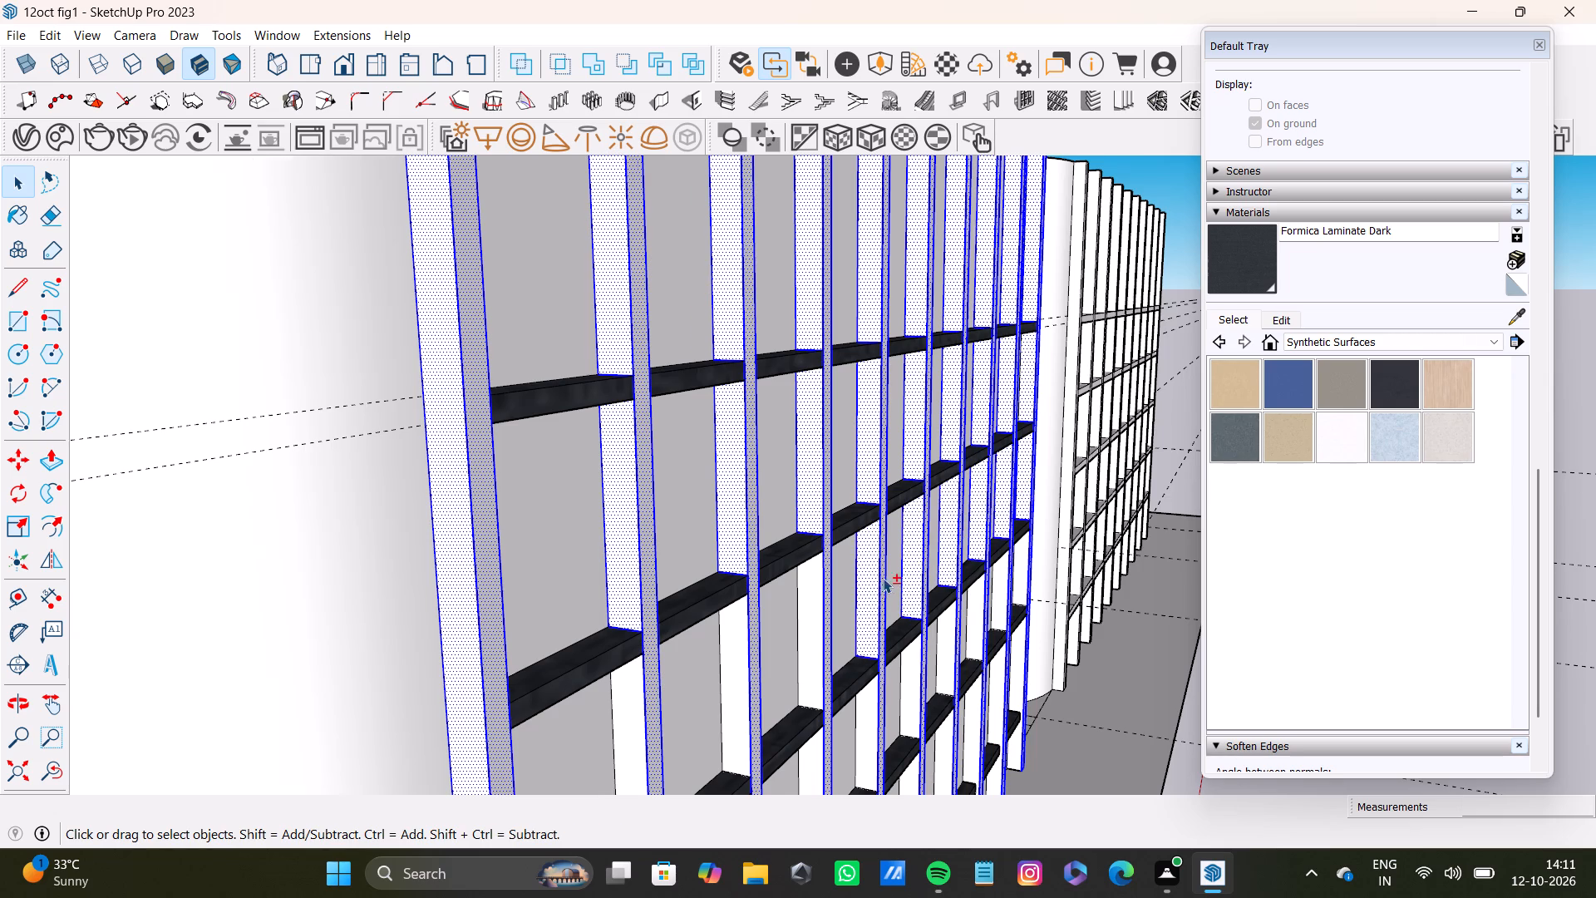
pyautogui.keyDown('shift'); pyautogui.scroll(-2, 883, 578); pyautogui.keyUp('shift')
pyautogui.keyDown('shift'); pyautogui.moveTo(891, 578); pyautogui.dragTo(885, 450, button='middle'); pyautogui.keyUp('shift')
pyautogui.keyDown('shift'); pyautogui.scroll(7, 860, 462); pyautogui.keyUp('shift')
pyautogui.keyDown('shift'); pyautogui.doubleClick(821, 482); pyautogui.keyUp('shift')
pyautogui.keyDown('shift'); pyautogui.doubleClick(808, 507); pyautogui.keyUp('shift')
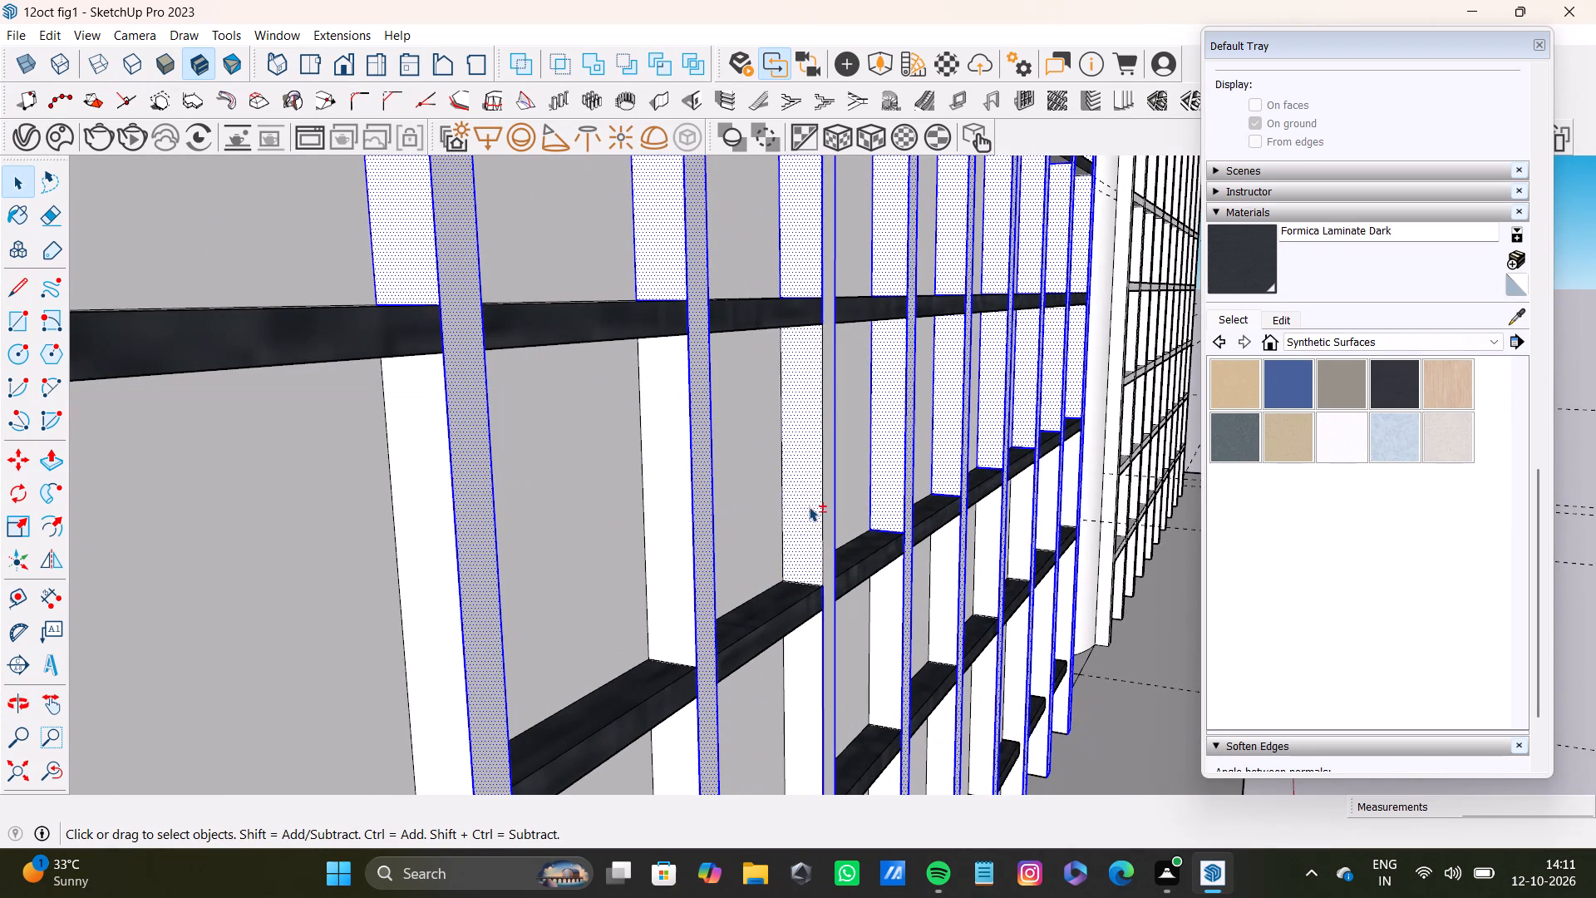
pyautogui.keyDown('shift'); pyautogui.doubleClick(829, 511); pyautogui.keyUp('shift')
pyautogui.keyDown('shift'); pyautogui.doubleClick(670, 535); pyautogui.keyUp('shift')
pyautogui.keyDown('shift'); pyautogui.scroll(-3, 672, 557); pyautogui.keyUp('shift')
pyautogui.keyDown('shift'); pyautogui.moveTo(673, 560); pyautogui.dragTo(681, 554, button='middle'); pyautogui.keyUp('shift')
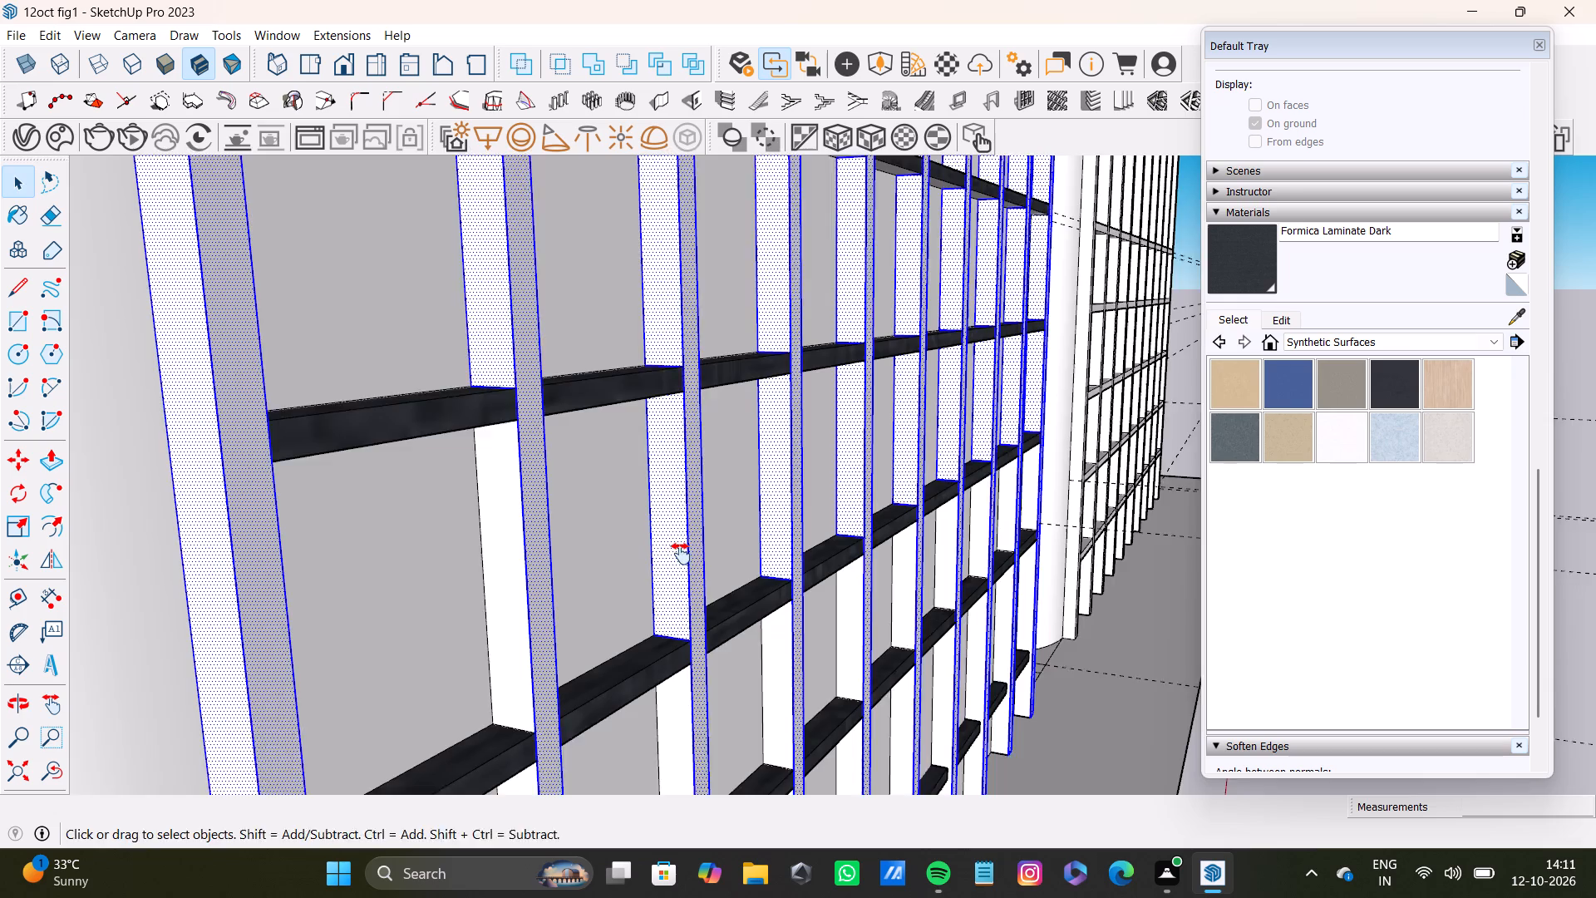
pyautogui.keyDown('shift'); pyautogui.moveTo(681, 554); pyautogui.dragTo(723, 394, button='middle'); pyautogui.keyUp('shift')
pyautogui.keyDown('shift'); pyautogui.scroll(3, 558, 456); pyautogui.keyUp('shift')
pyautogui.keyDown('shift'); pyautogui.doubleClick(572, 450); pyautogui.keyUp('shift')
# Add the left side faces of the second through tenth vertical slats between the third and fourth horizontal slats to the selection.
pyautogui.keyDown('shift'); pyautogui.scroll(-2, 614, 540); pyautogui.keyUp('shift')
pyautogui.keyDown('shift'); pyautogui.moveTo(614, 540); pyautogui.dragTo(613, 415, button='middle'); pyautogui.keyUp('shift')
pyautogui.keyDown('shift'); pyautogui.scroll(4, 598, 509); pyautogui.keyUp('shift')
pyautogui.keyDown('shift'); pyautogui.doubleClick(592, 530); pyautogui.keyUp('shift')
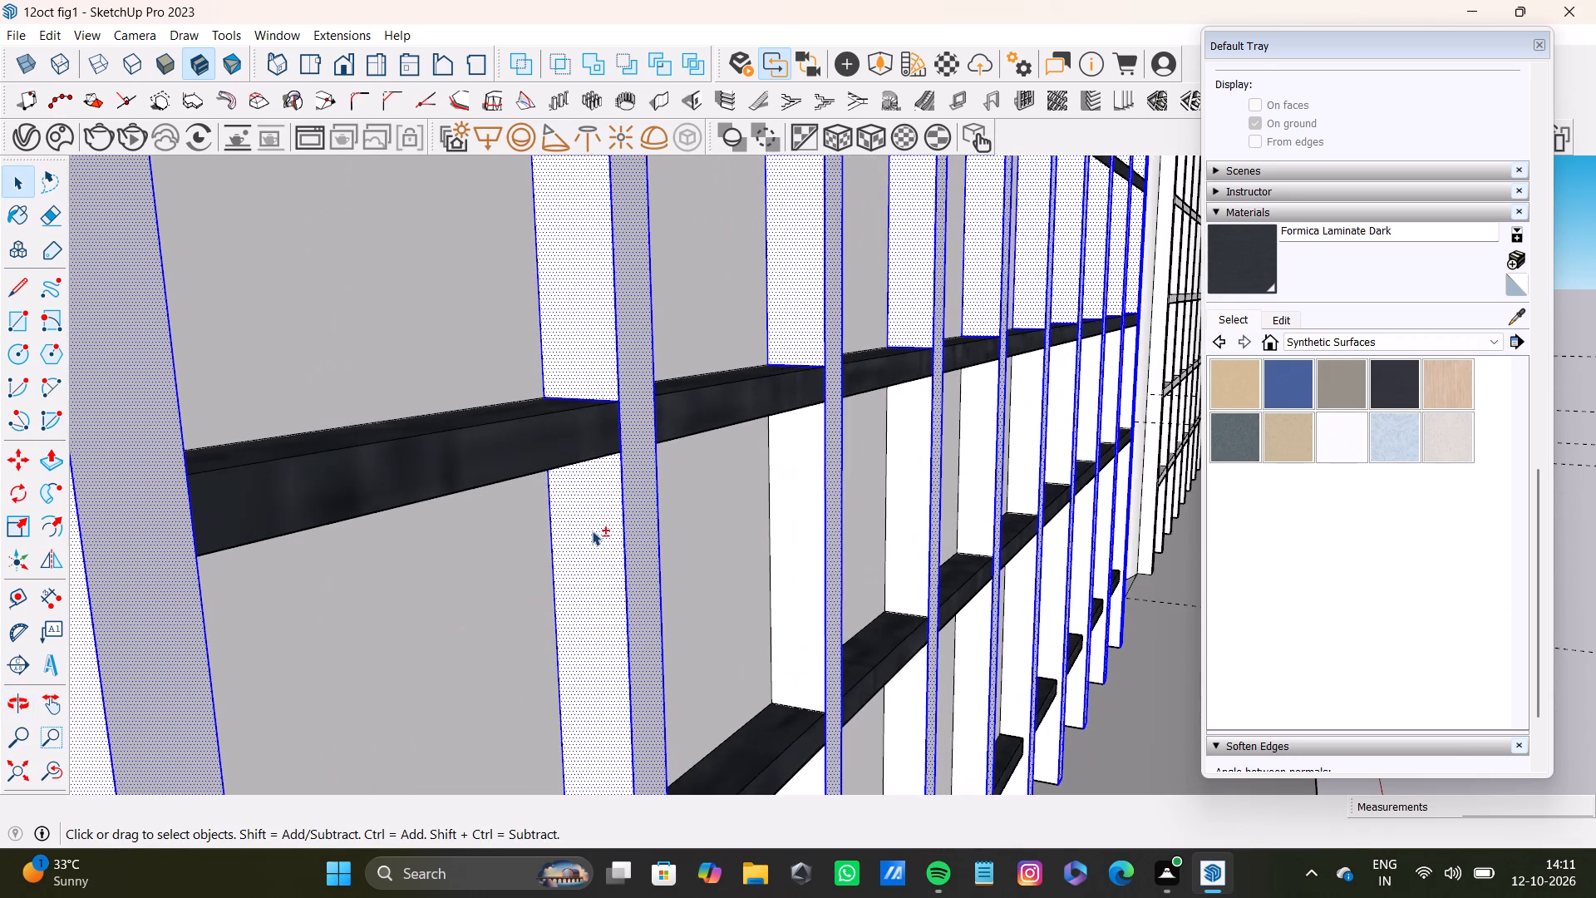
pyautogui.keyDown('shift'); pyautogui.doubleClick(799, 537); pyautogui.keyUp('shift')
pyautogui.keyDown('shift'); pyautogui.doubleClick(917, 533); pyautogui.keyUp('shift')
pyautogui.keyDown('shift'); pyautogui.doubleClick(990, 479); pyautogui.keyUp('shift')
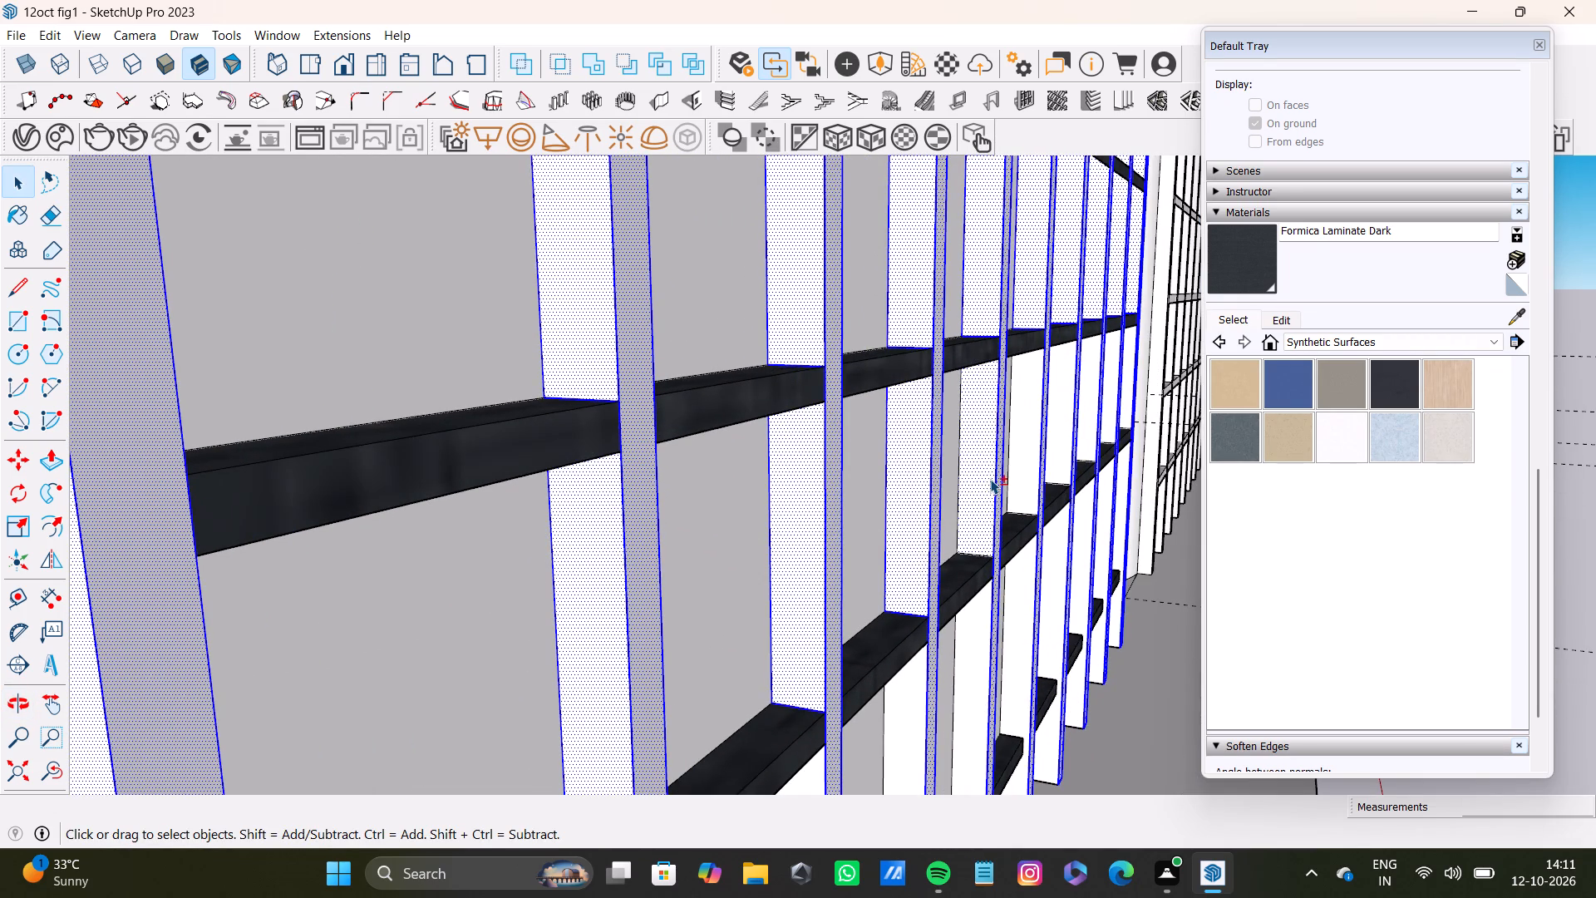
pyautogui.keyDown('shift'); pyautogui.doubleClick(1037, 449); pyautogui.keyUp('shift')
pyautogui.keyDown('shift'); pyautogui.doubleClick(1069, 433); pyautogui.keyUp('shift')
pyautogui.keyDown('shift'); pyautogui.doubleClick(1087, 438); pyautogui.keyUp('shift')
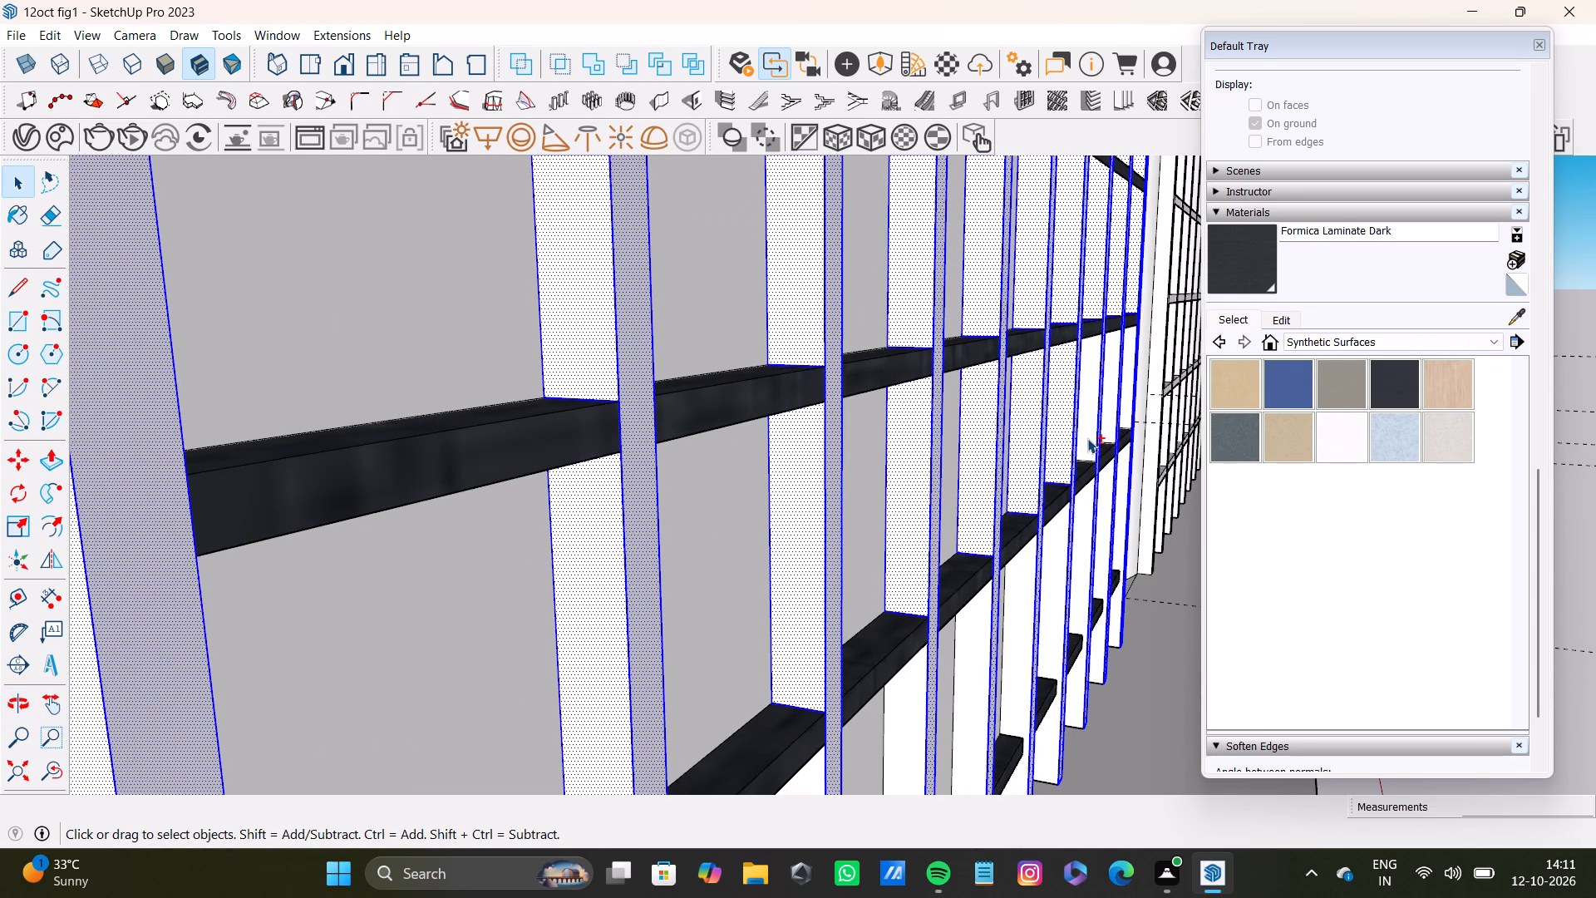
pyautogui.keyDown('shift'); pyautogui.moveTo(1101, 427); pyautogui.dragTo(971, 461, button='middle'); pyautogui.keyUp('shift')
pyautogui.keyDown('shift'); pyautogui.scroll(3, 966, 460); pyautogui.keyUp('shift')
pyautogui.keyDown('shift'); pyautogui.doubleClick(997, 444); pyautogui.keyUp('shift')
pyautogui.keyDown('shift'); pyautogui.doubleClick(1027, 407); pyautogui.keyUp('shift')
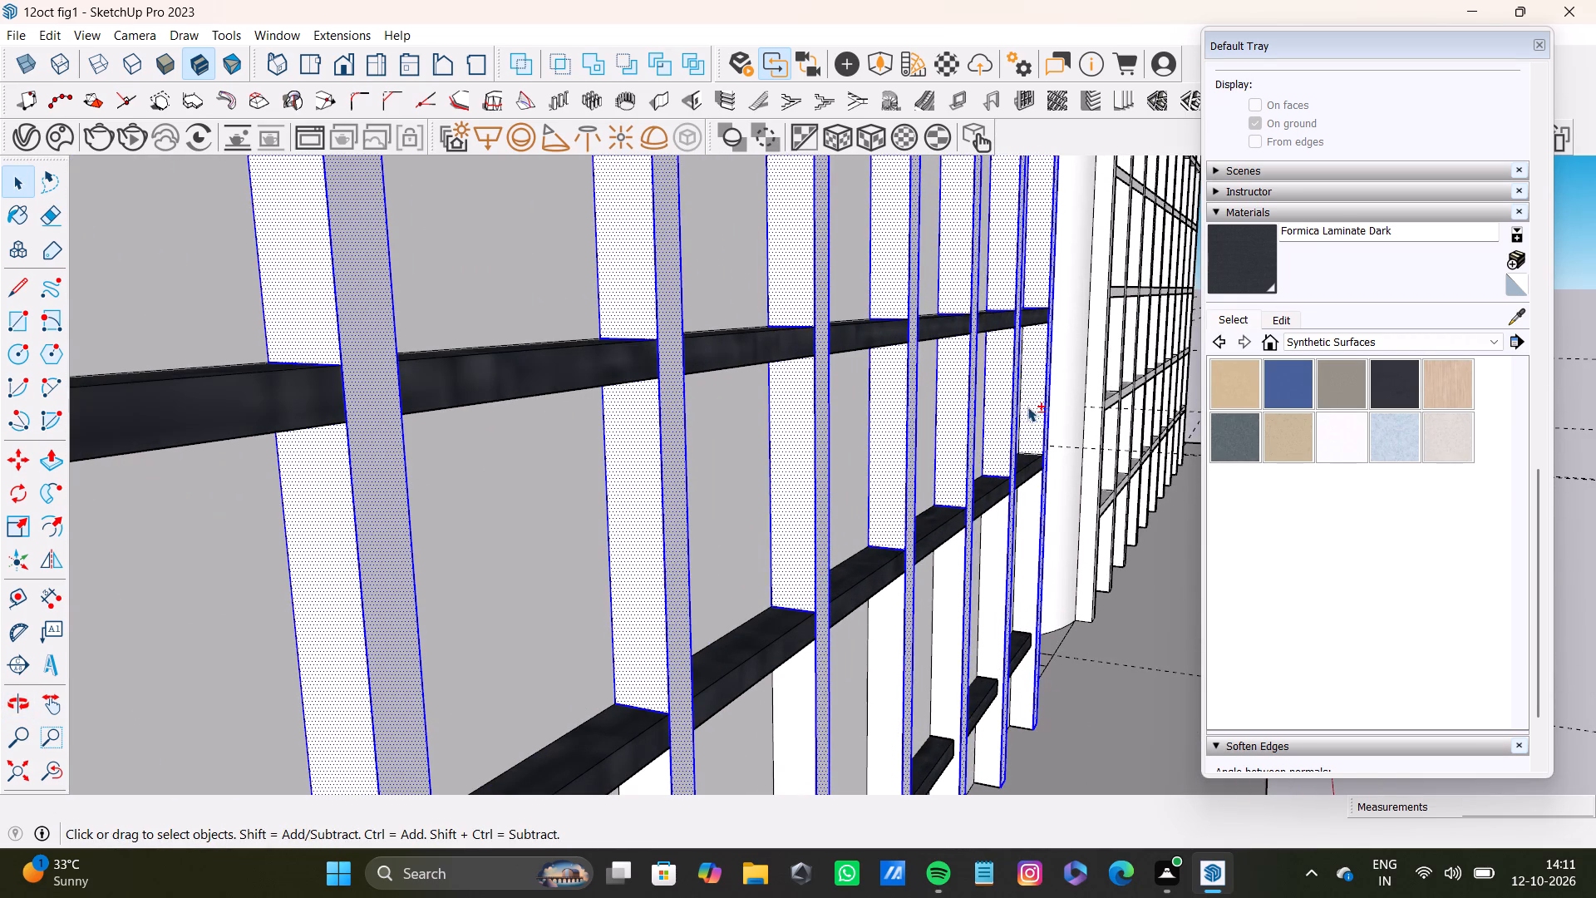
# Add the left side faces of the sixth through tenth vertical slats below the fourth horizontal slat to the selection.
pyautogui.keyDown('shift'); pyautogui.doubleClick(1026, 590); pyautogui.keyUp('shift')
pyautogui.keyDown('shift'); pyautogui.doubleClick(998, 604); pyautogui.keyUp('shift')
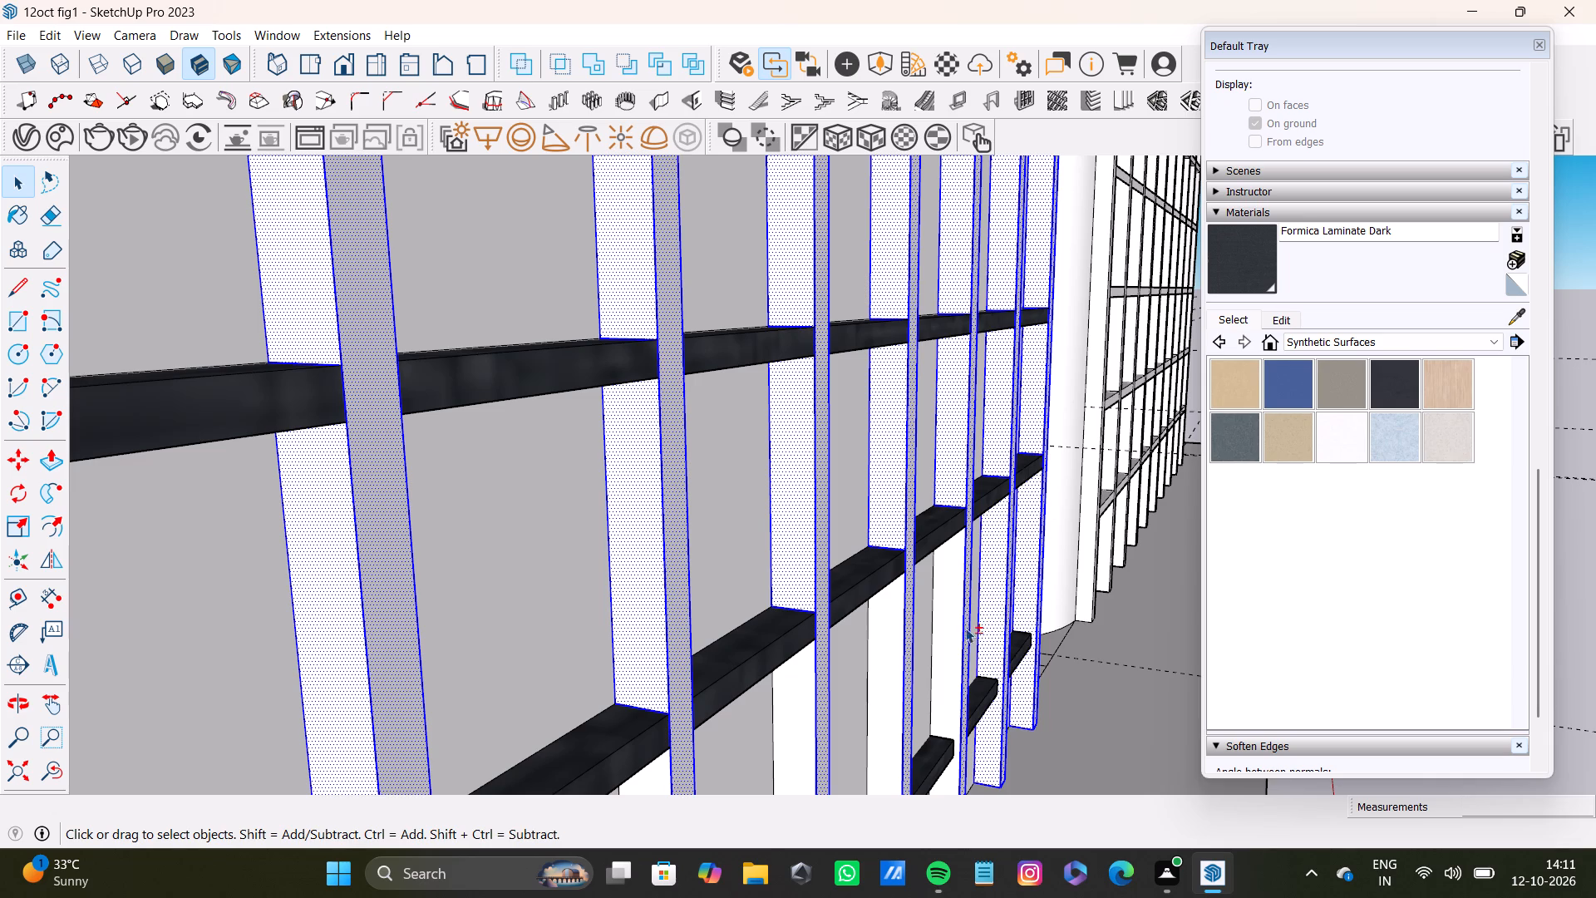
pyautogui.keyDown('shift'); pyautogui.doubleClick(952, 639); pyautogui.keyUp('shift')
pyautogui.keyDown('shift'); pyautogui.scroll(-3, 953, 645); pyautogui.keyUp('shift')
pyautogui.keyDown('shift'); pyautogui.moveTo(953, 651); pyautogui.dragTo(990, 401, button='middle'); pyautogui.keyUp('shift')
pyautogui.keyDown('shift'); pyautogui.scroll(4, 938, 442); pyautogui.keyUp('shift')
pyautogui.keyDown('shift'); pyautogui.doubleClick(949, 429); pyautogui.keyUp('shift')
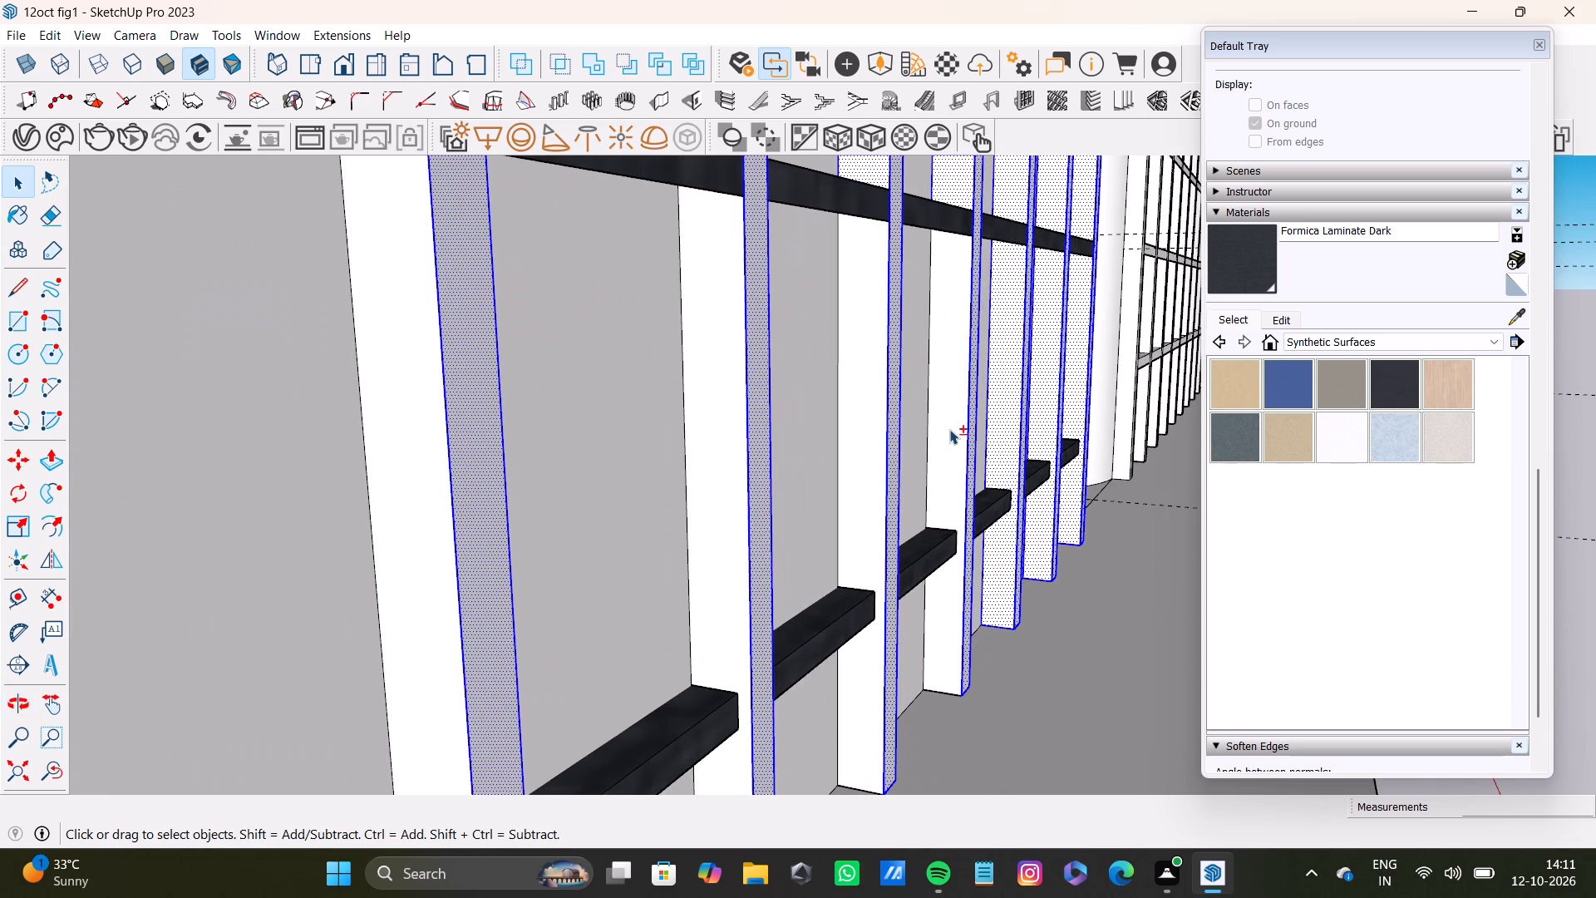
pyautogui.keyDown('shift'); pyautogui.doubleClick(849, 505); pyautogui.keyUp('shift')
# Select all connected geometry of both boxes and their base except the lower panels in the first two bays, and paint it Formica Laminate Light.
pyautogui.keyDown('shift'); pyautogui.tripleClick(708, 530); pyautogui.keyUp('shift')
pyautogui.keyDown('shift'); pyautogui.scroll(-4, 710, 530); pyautogui.keyUp('shift')
pyautogui.keyDown('shift'); pyautogui.moveTo(715, 533); pyautogui.dragTo(756, 357, button='middle'); pyautogui.keyUp('shift')
pyautogui.keyDown('shift'); pyautogui.scroll(-8, 738, 451); pyautogui.keyUp('shift')
pyautogui.keyDown('shift'); pyautogui.moveTo(899, 442); pyautogui.dragTo(899, 478, button='middle'); pyautogui.keyUp('shift')
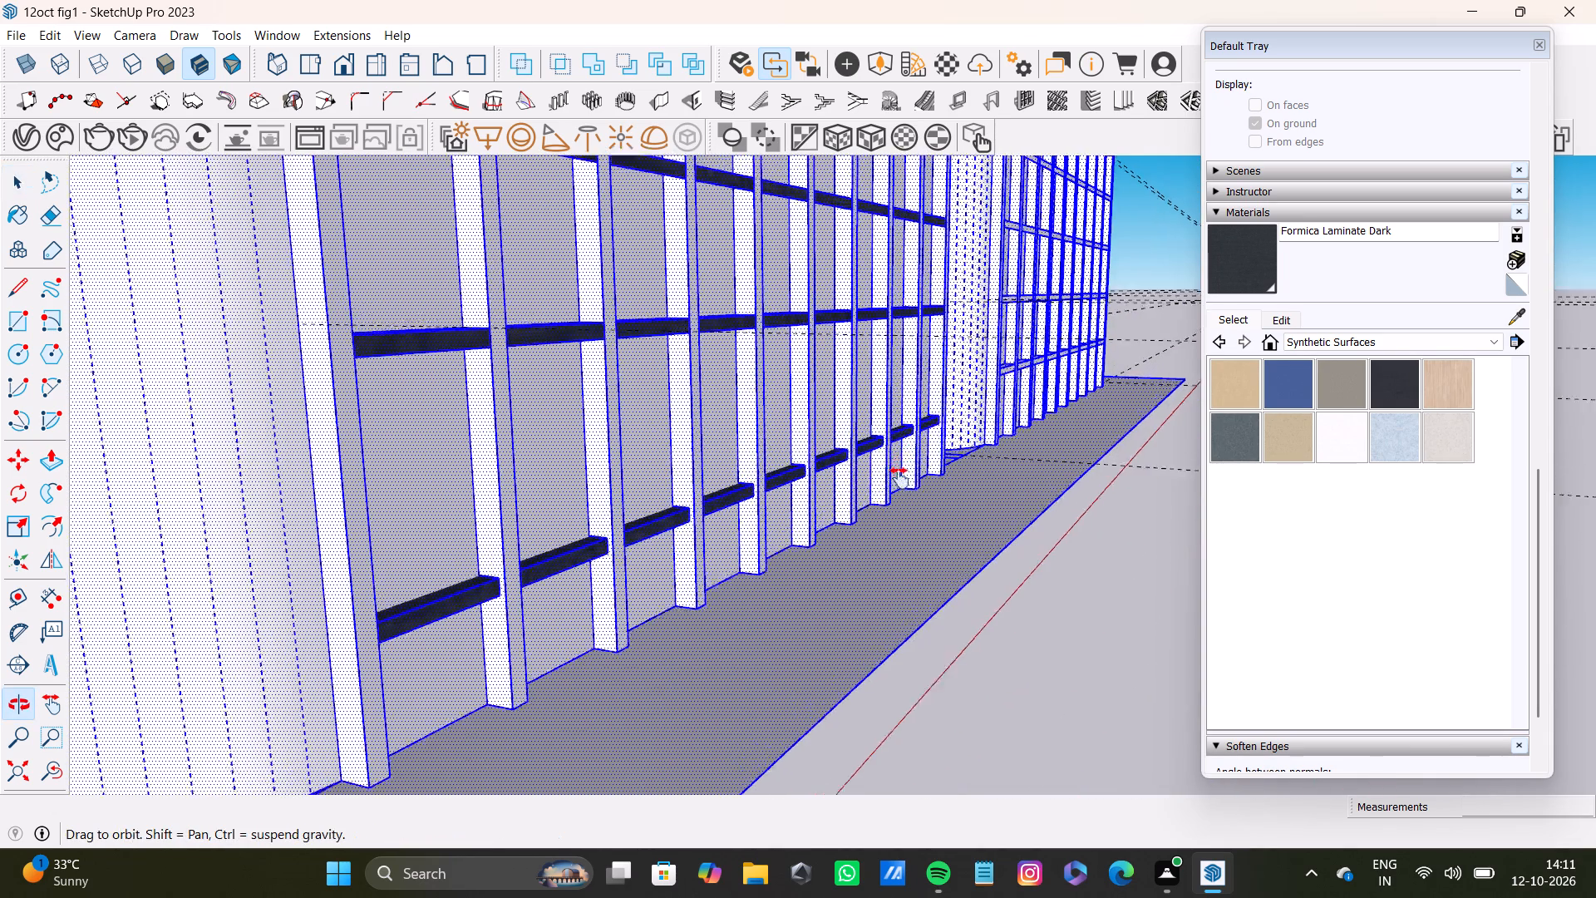
pyautogui.keyDown('shift'); pyautogui.moveTo(899, 478); pyautogui.dragTo(889, 501, button='middle'); pyautogui.keyUp('shift')
pyautogui.keyDown('shift'); pyautogui.click(521, 526); pyautogui.keyUp('shift')
pyautogui.keyDown('shift'); pyautogui.click(424, 554); pyautogui.keyUp('shift')
pyautogui.keyDown('shift'); pyautogui.moveTo(377, 386); pyautogui.dragTo(403, 379); pyautogui.keyUp('shift')
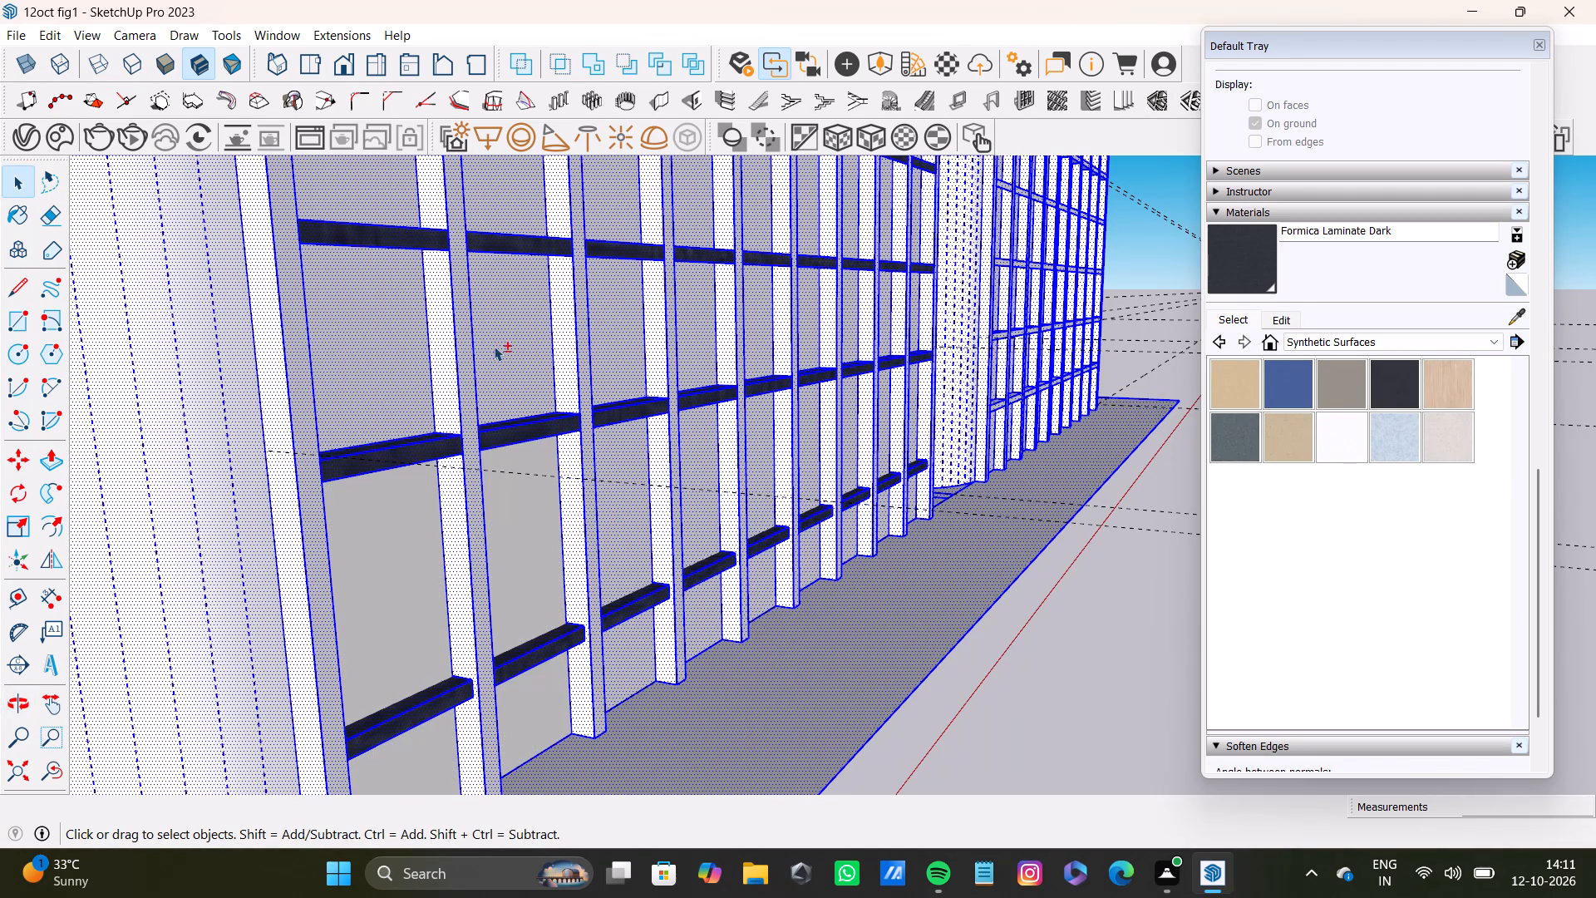
pyautogui.keyDown('shift'); pyautogui.moveTo(495, 345); pyautogui.dragTo(502, 342); pyautogui.keyUp('shift')
pyautogui.click(1434, 383)
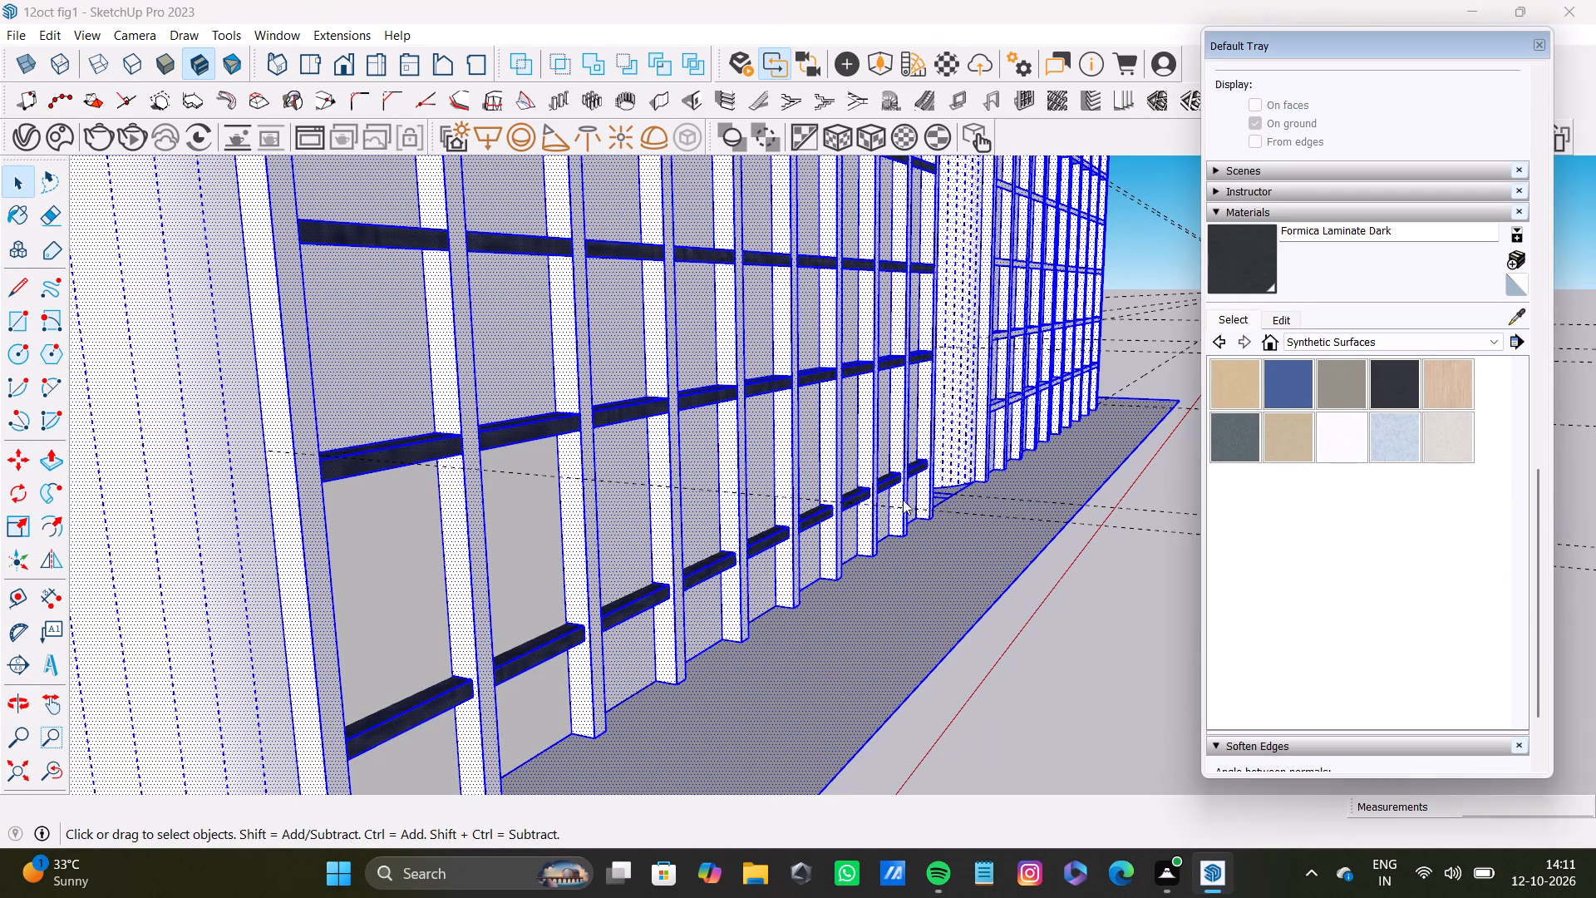
pyautogui.scroll(6, 456, 565)
pyautogui.click(466, 576)
# Paint the remaining white lower panels in the first two bays of the lattice front with Formica Laminate Light.
pyautogui.scroll(-12, 465, 580)
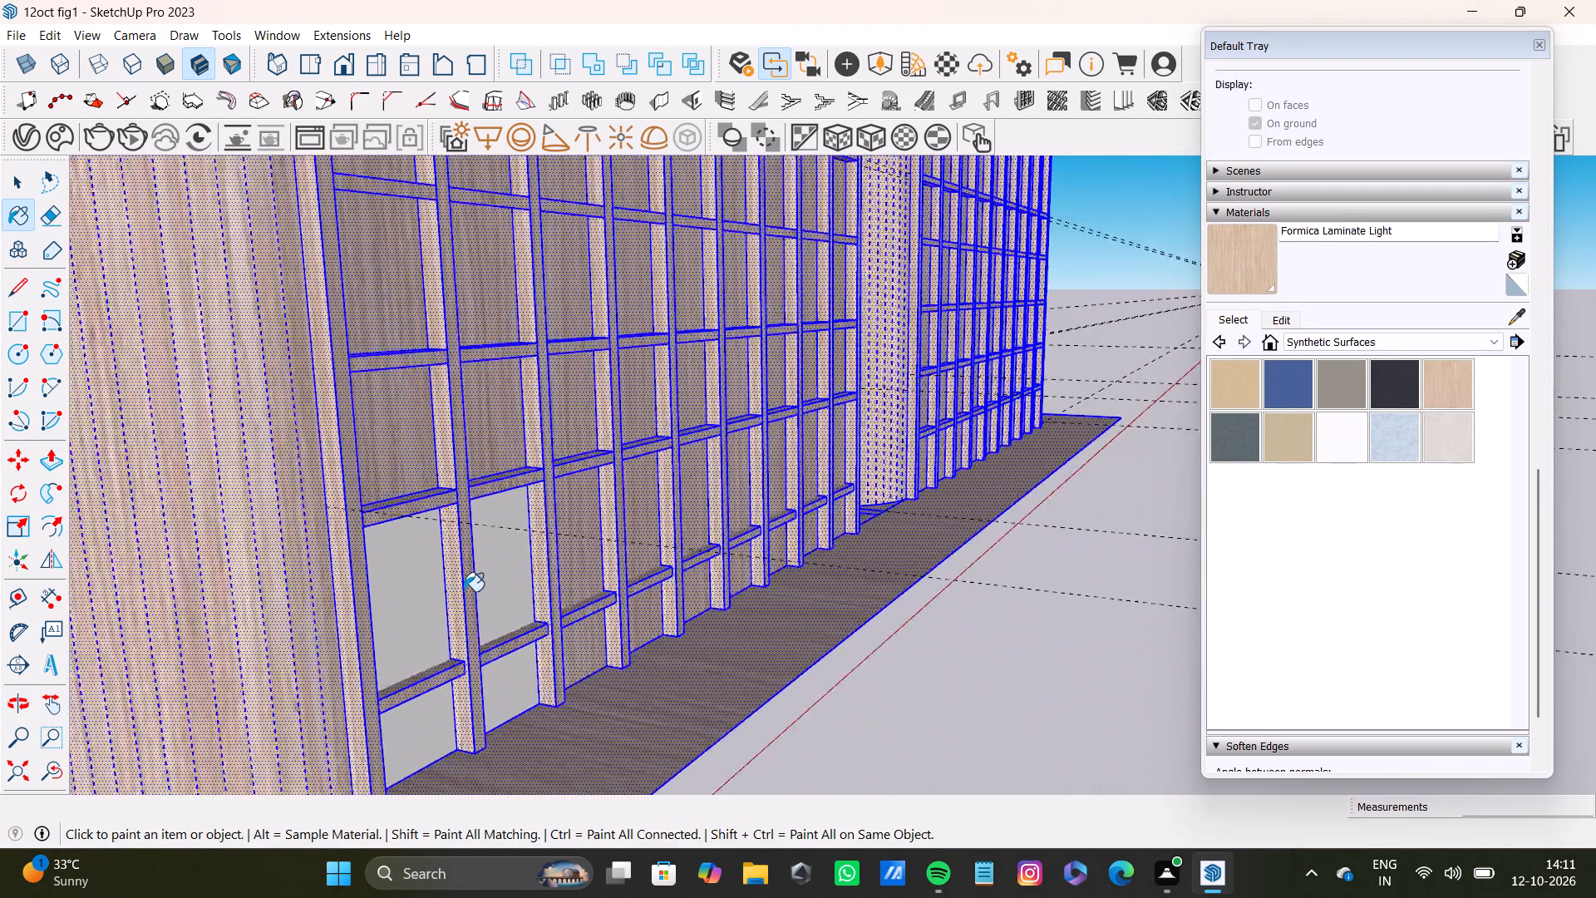
pyautogui.moveTo(534, 598); pyautogui.dragTo(230, 650, button='middle')
pyautogui.scroll(-5, 305, 595)
pyautogui.keyDown('shift'); pyautogui.moveTo(420, 565); pyautogui.dragTo(500, 830, button='middle'); pyautogui.keyUp('shift')
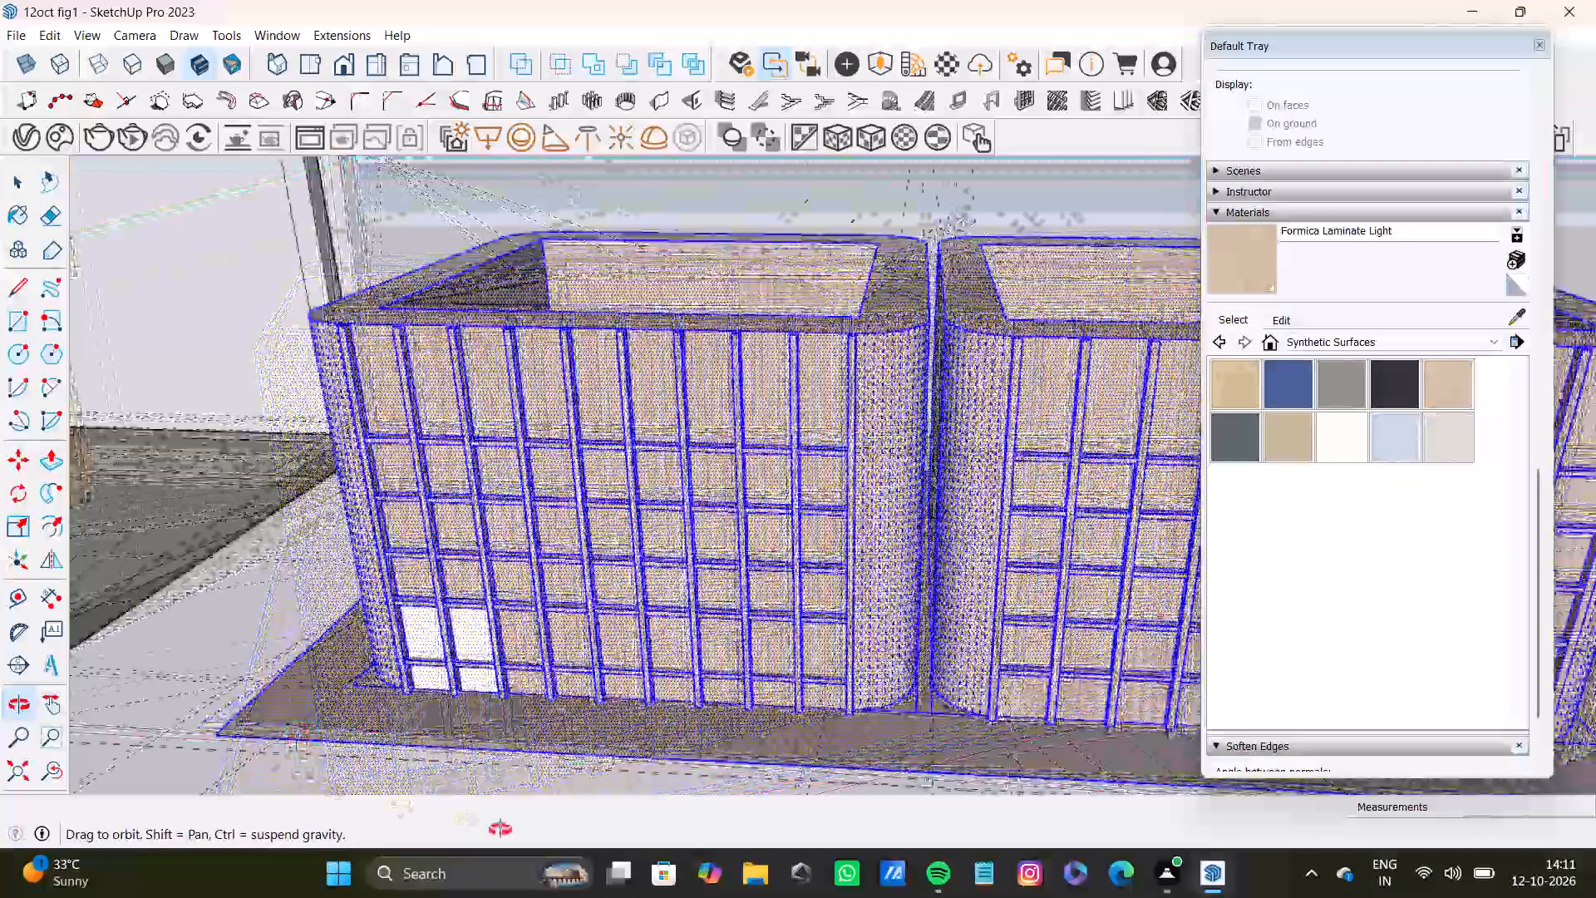
pyautogui.keyDown('shift'); pyautogui.moveTo(500, 830); pyautogui.dragTo(652, 785, button='middle'); pyautogui.keyUp('shift')
pyautogui.scroll(-9, 579, 426)
pyautogui.moveTo(658, 508); pyautogui.dragTo(527, 6, button='middle')
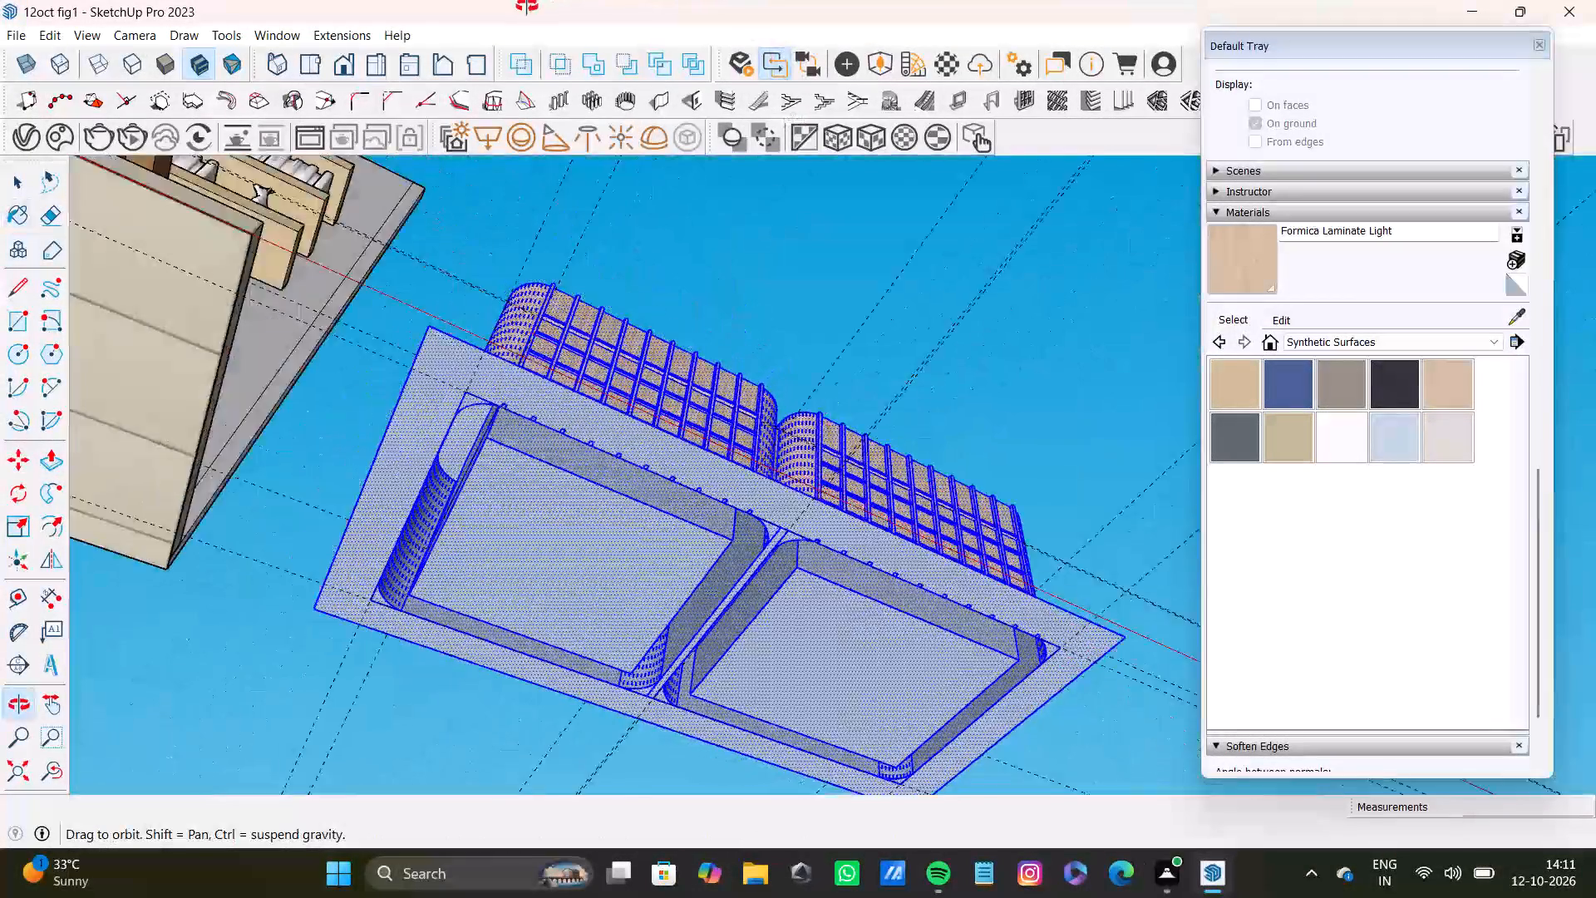
pyautogui.moveTo(527, 6); pyautogui.dragTo(367, 434, button='middle')
pyautogui.scroll(-5, 429, 386)
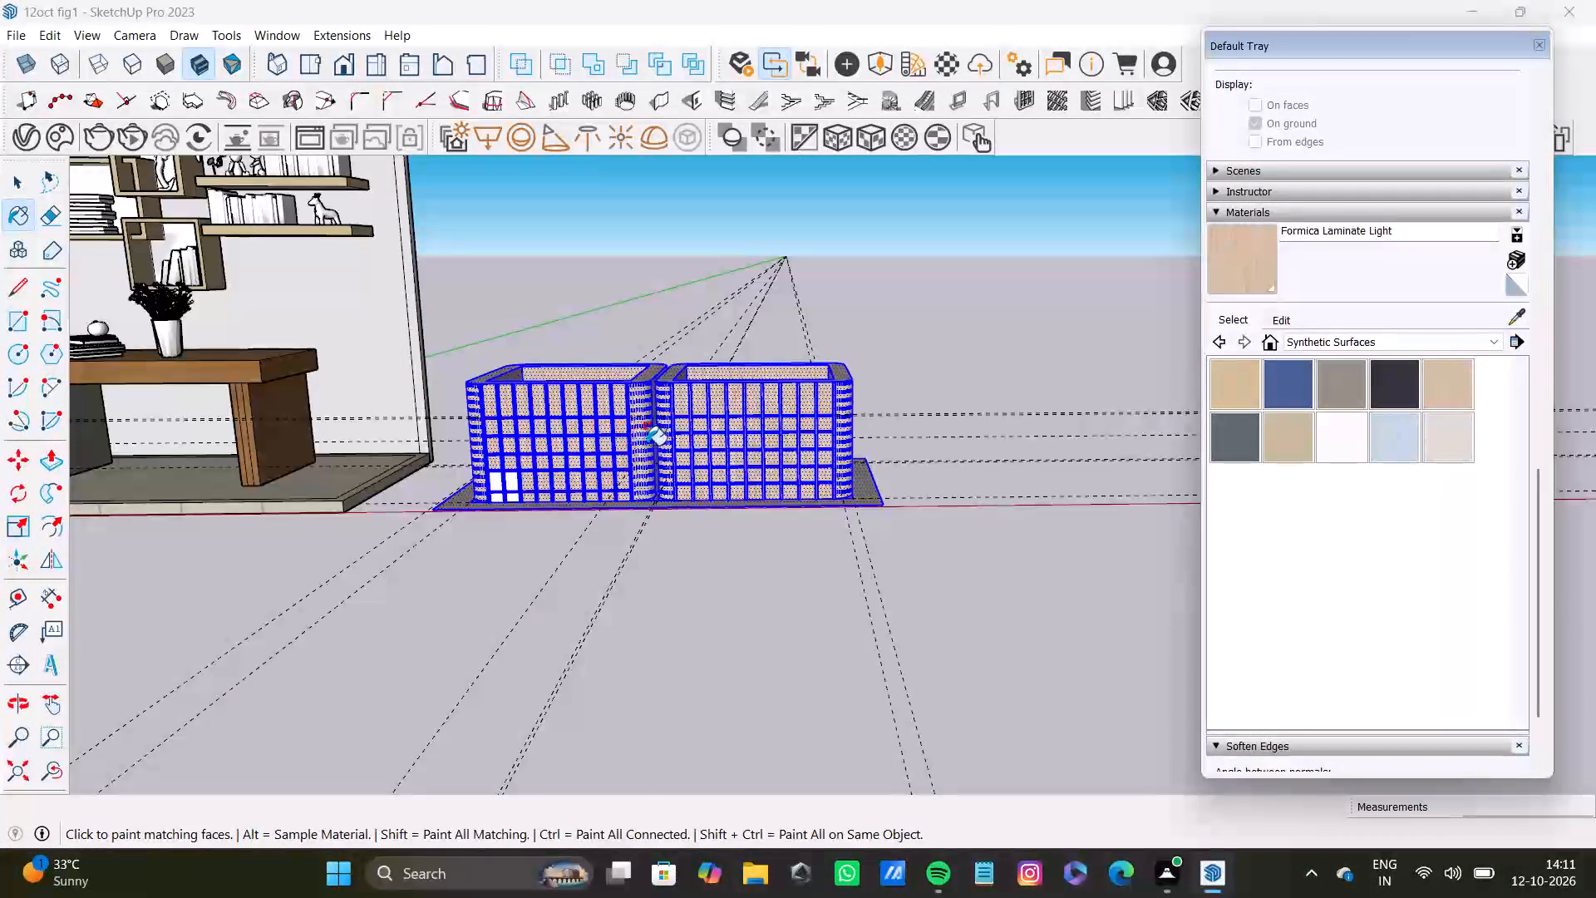
pyautogui.scroll(7, 520, 569)
pyautogui.scroll(-6, 535, 432)
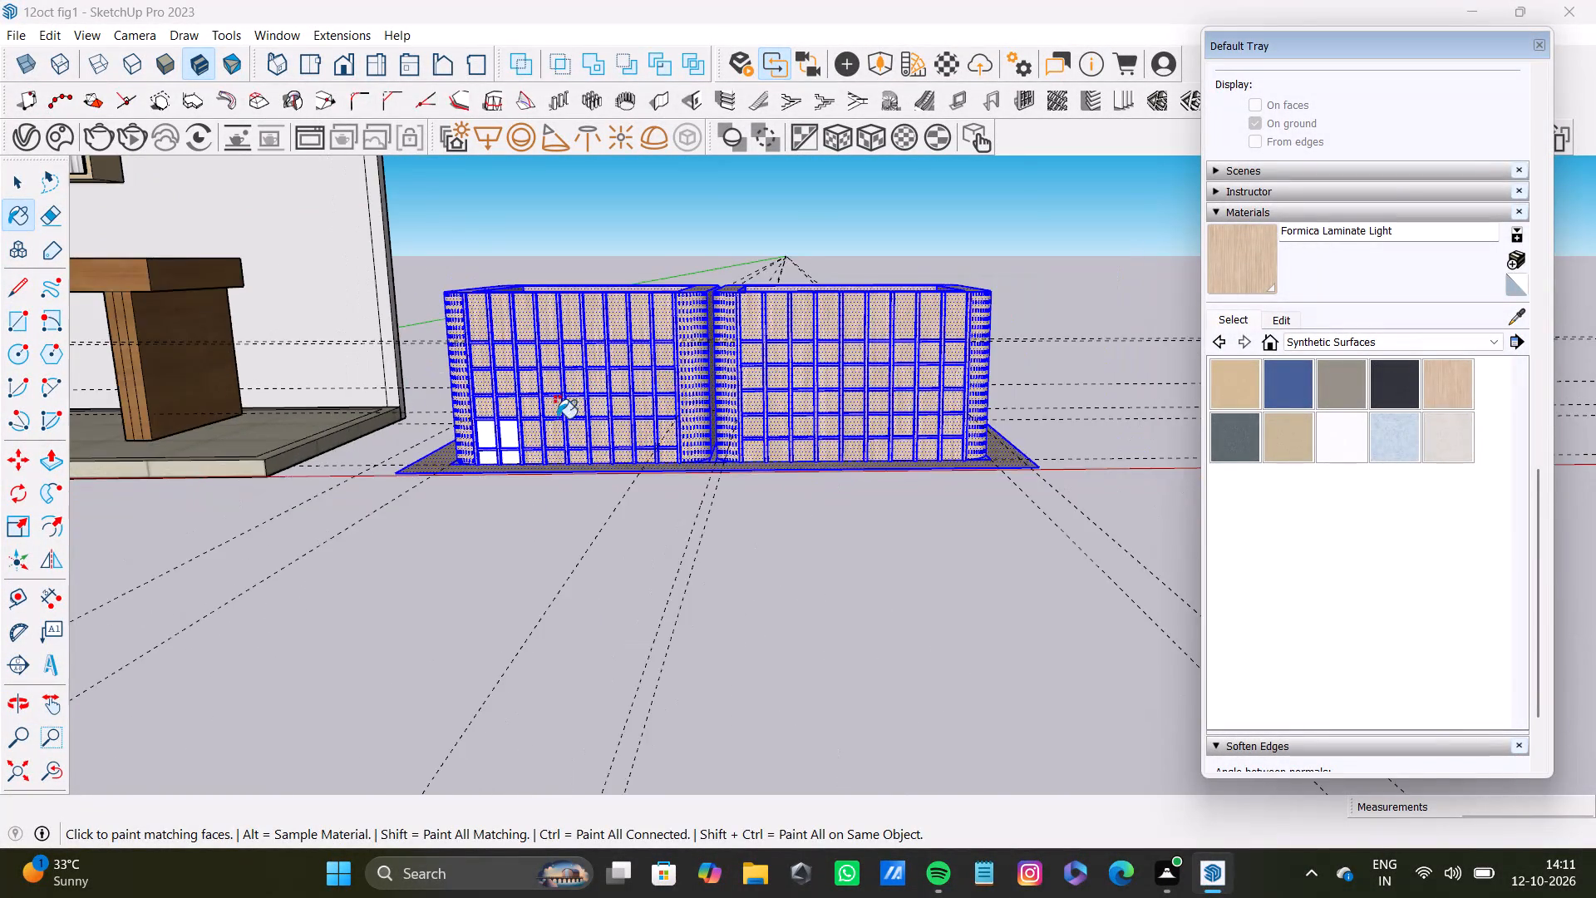
pyautogui.scroll(-2, 557, 418)
pyautogui.moveTo(628, 428); pyautogui.dragTo(1490, 595, button='middle')
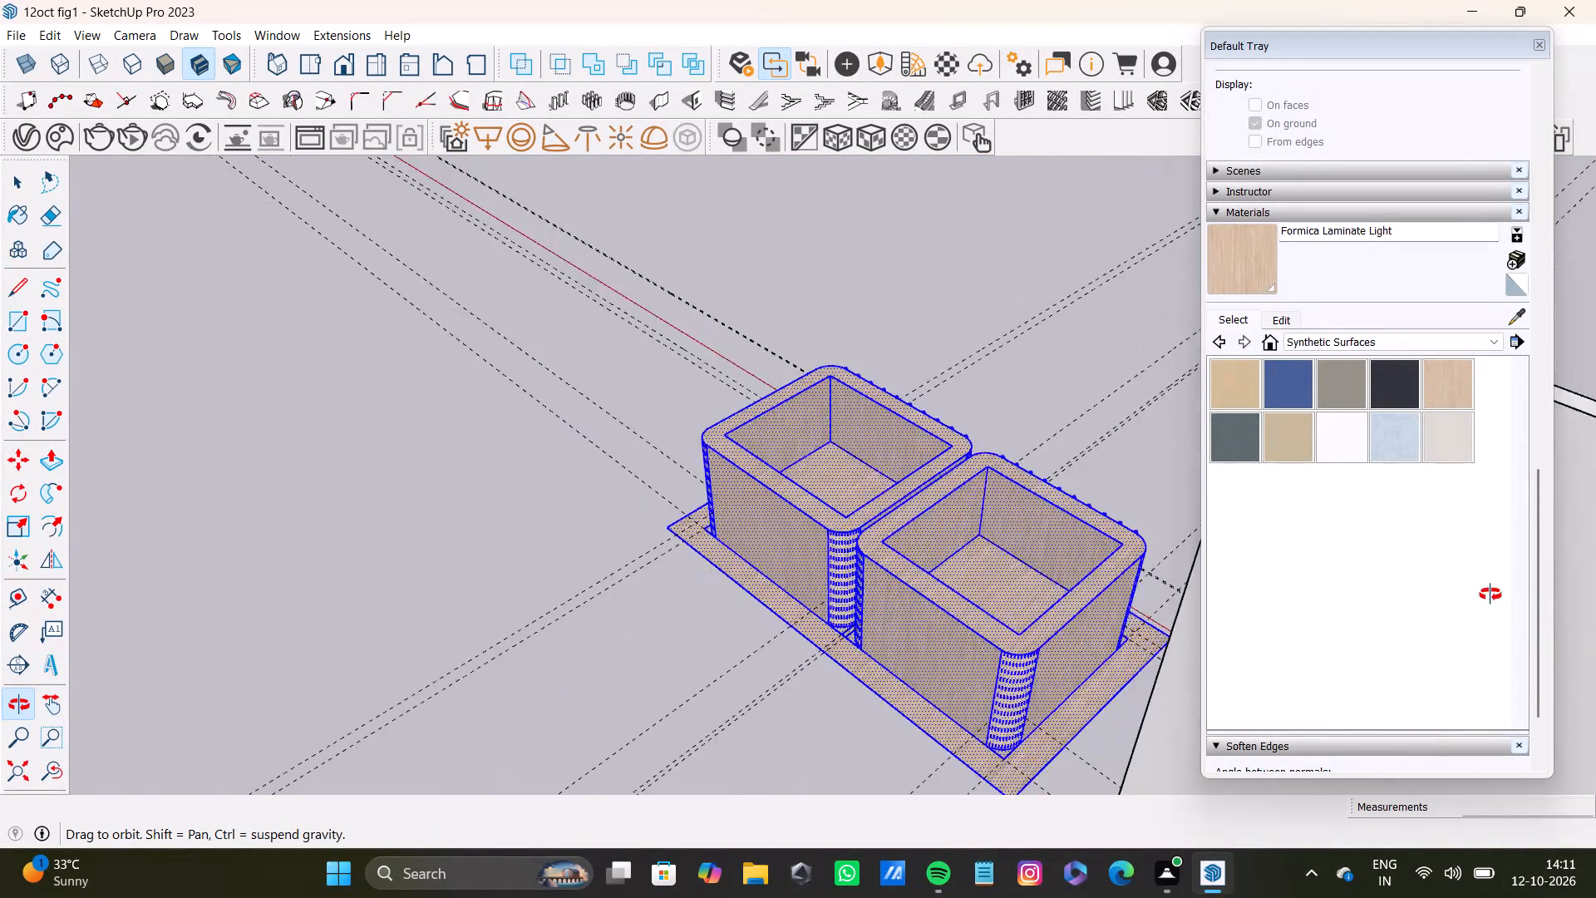
pyautogui.moveTo(1490, 595); pyautogui.dragTo(690, 570, button='middle')
pyautogui.scroll(7, 401, 458)
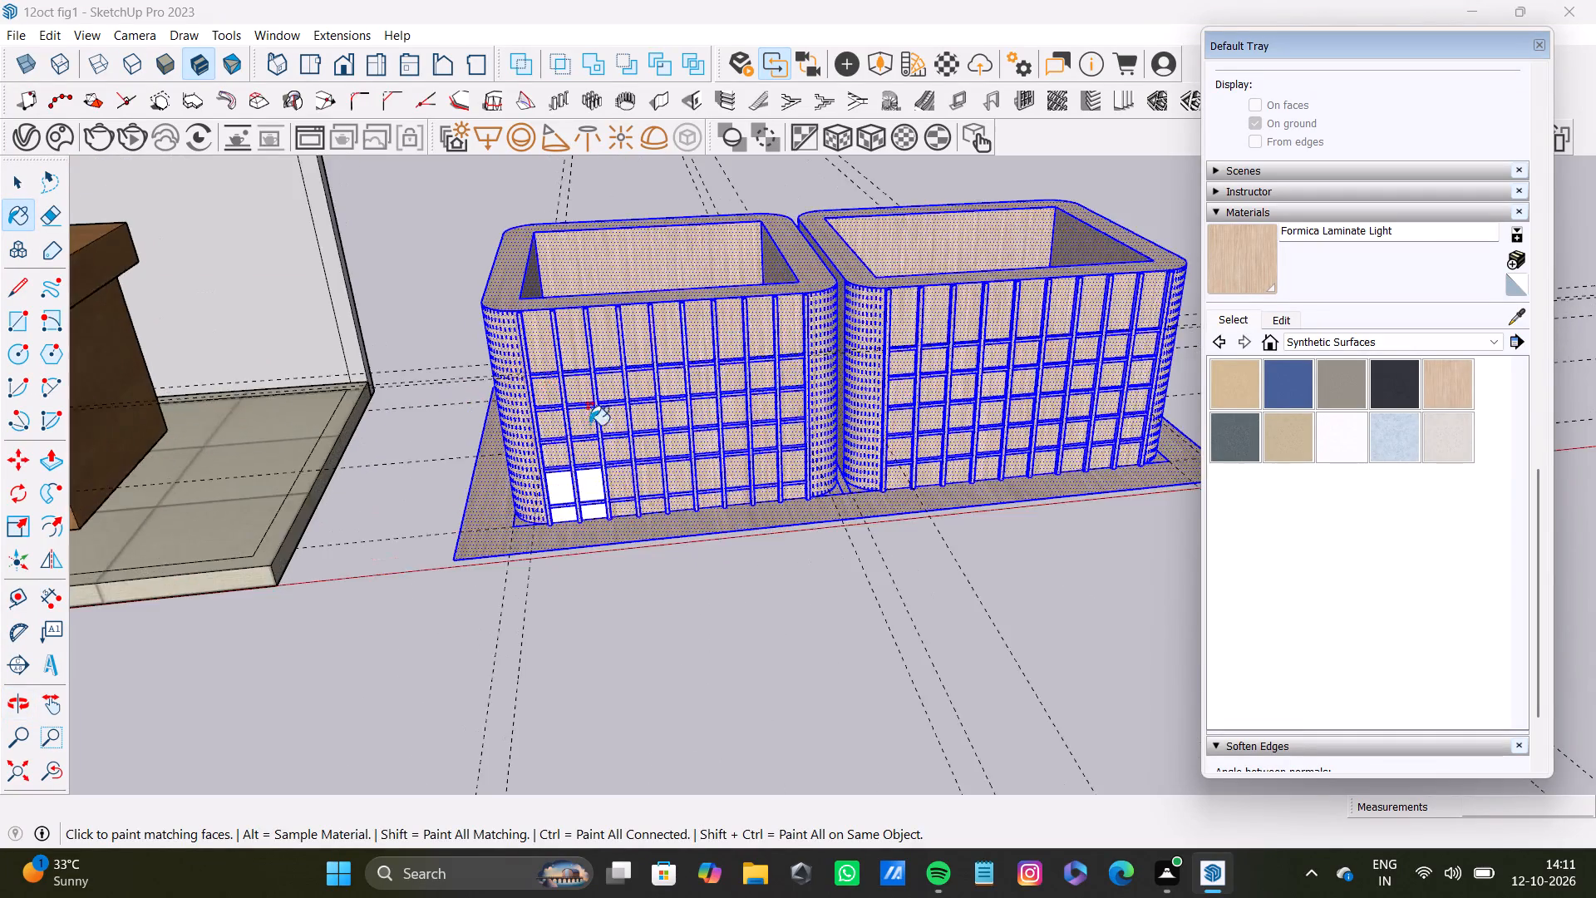
pyautogui.scroll(-7, 589, 432)
pyautogui.scroll(17, 603, 491)
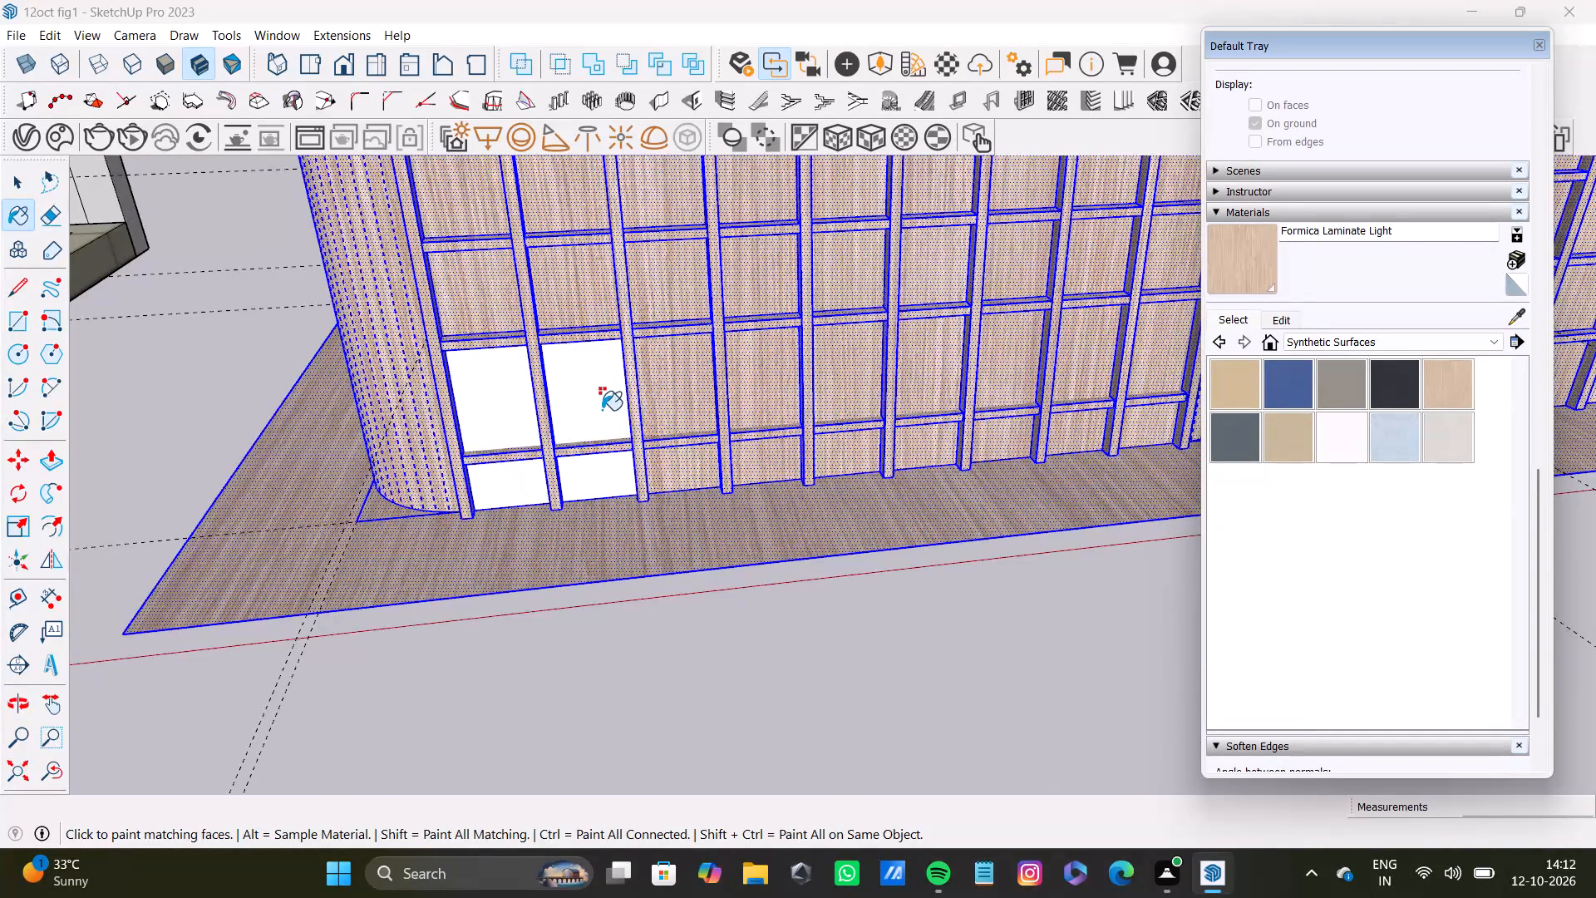
pyautogui.keyDown('shift'); pyautogui.click(603, 392); pyautogui.keyUp('shift')
# Examine the plain back sides of both painted boxes and clear the selection.
pyautogui.scroll(-11, 589, 437)
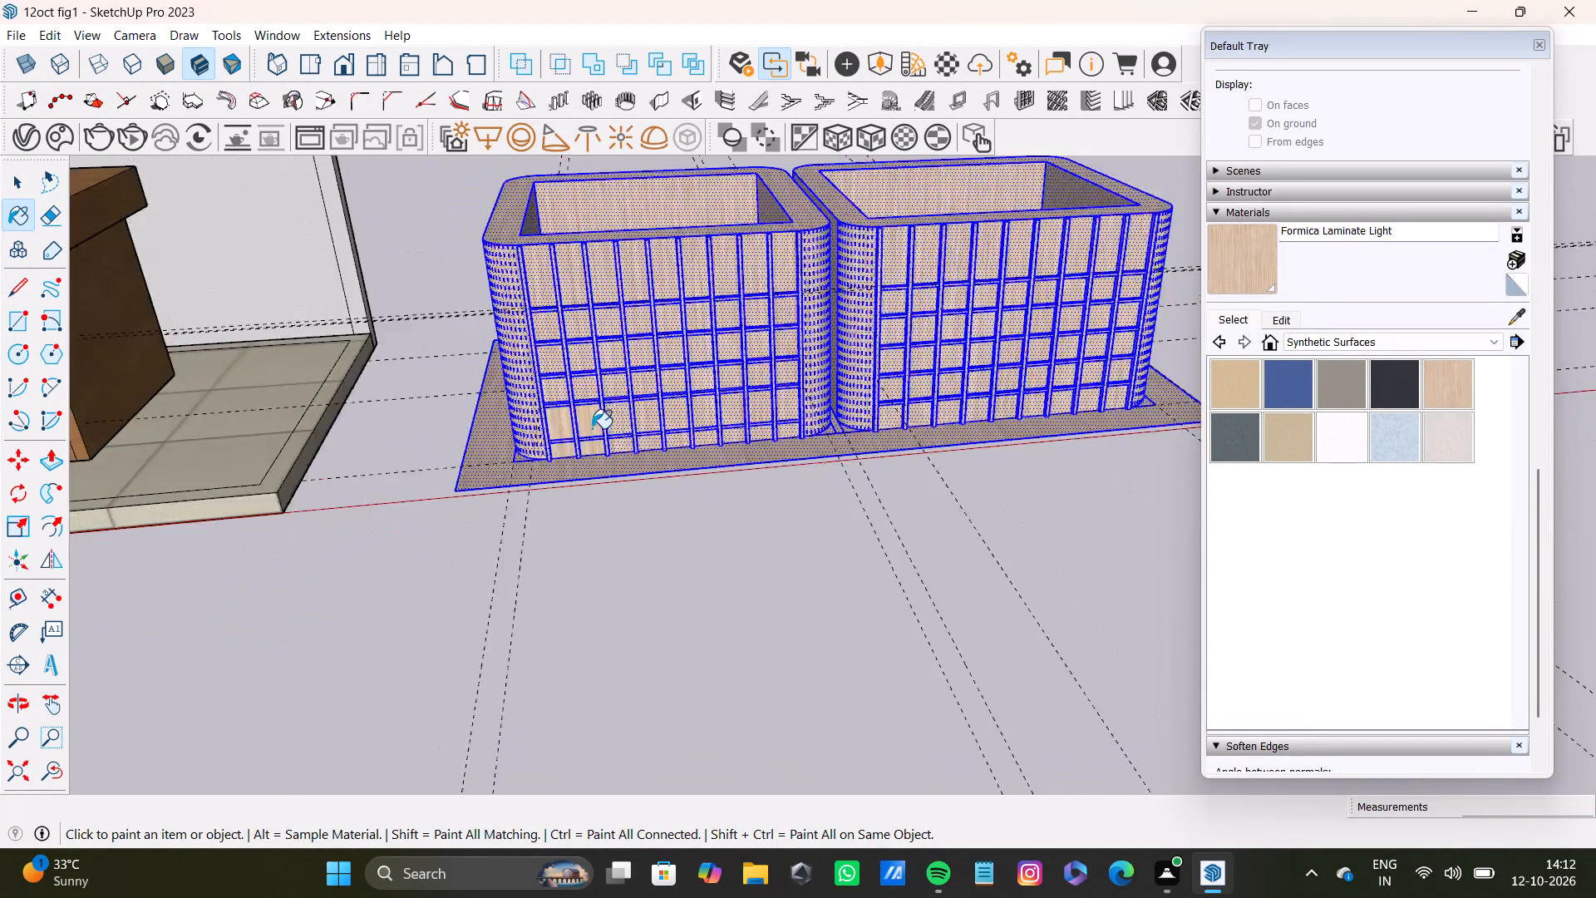
pyautogui.scroll(-6, 592, 428)
pyautogui.moveTo(592, 447); pyautogui.dragTo(1431, 530, button='middle')
pyautogui.moveTo(630, 508); pyautogui.dragTo(804, 496, button='middle')
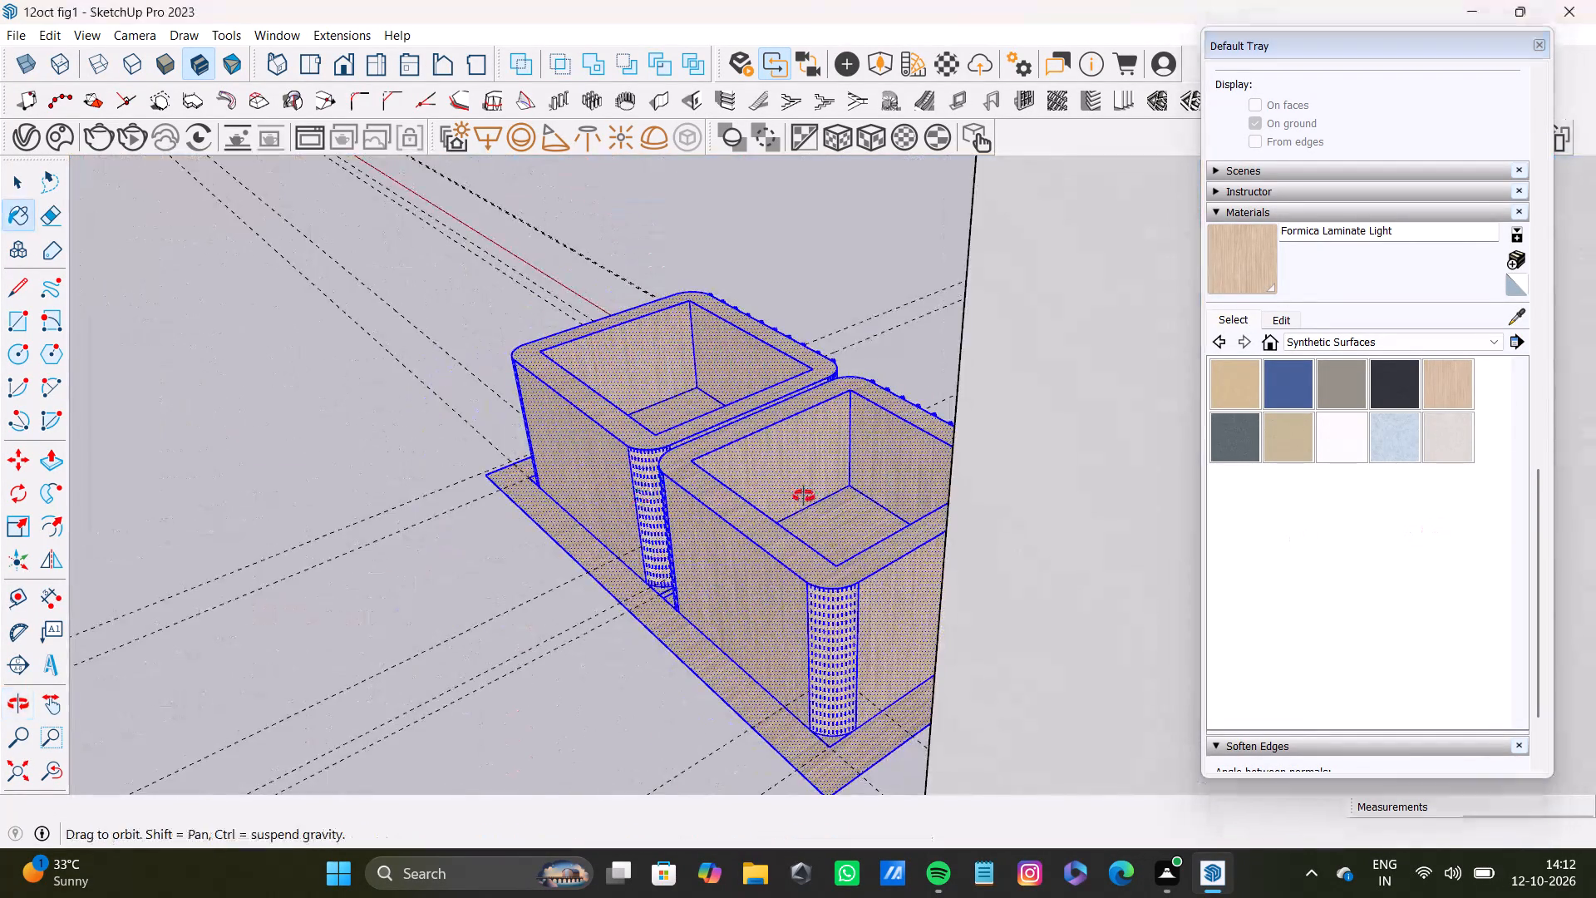
pyautogui.moveTo(804, 496); pyautogui.dragTo(830, 472, button='middle')
pyautogui.scroll(-5, 641, 479)
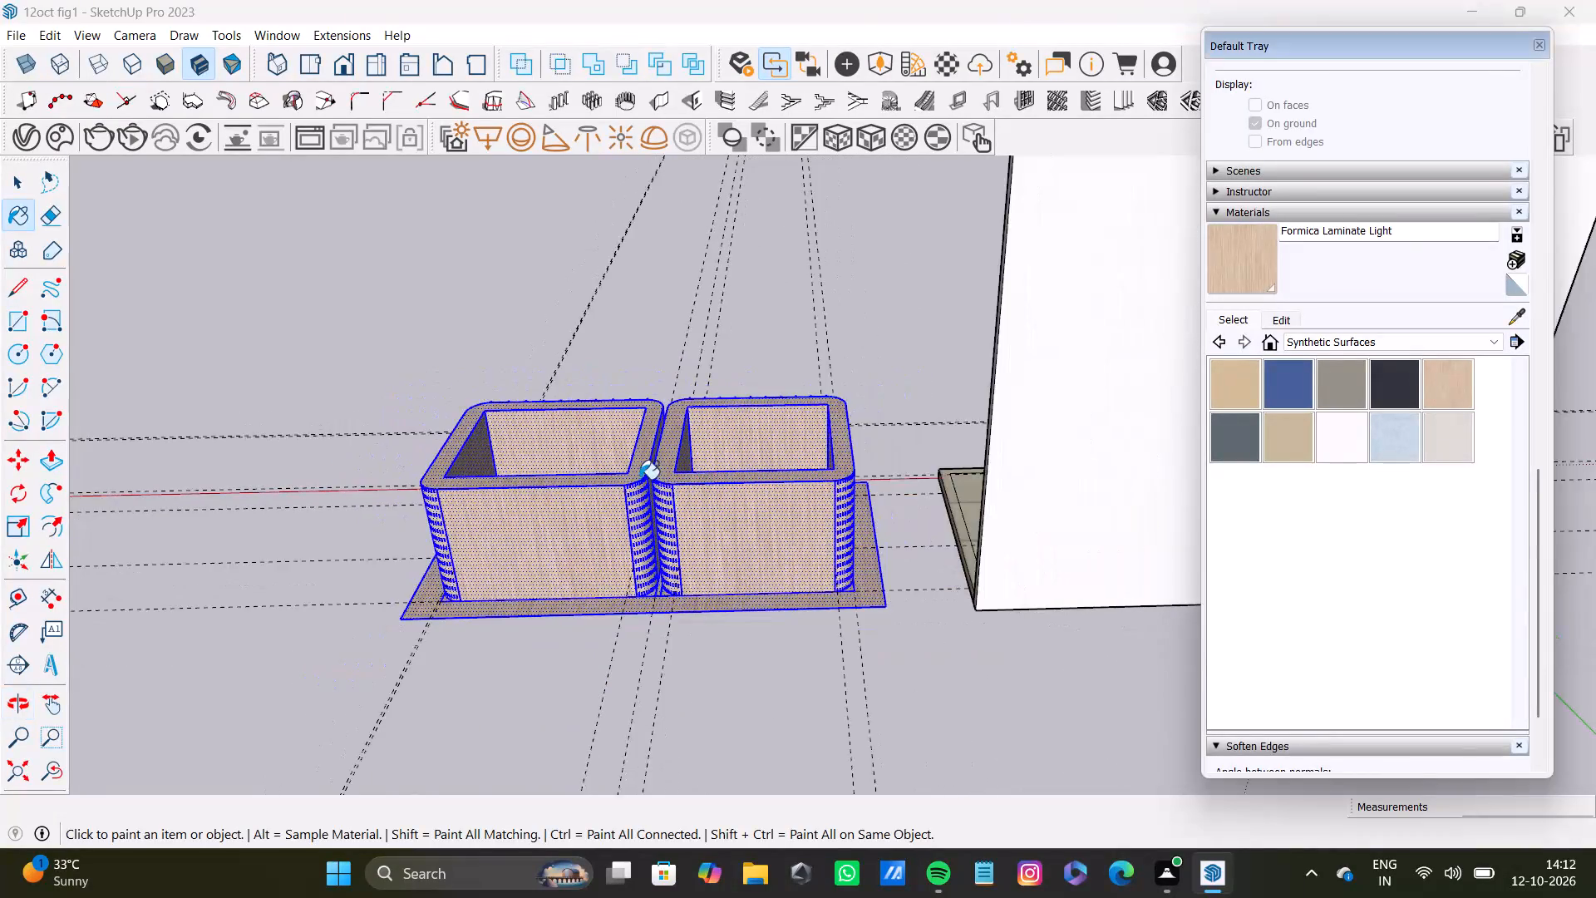
pyautogui.scroll(-2, 639, 479)
pyautogui.moveTo(697, 546); pyautogui.dragTo(695, 492, button='middle')
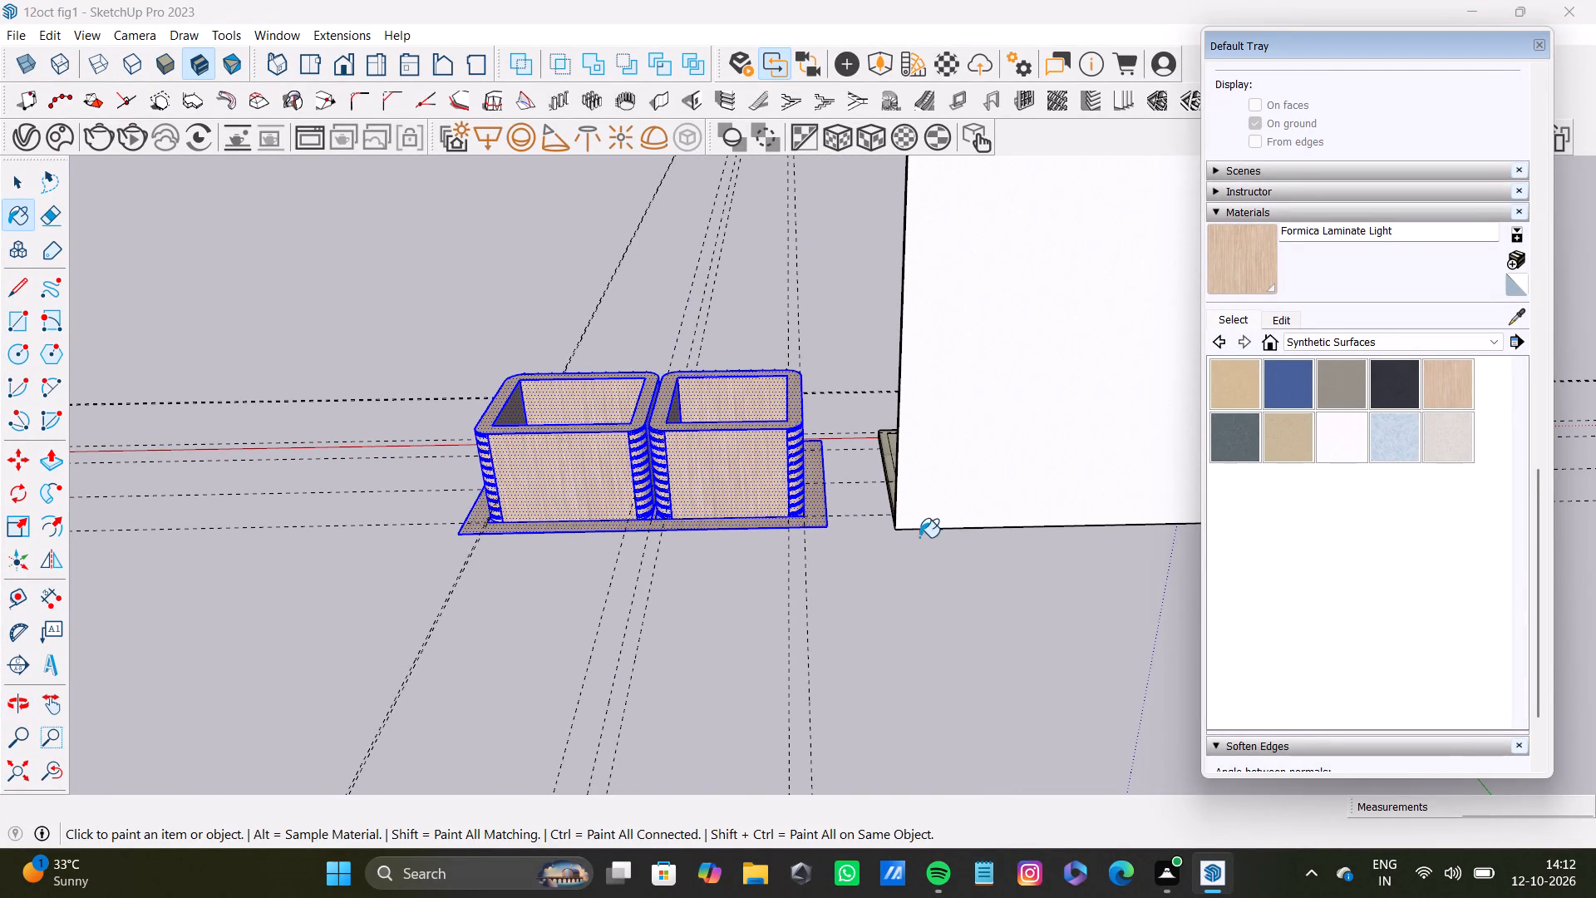
pyautogui.scroll(11, 793, 453)
pyautogui.press('space')
pyautogui.click(965, 255)
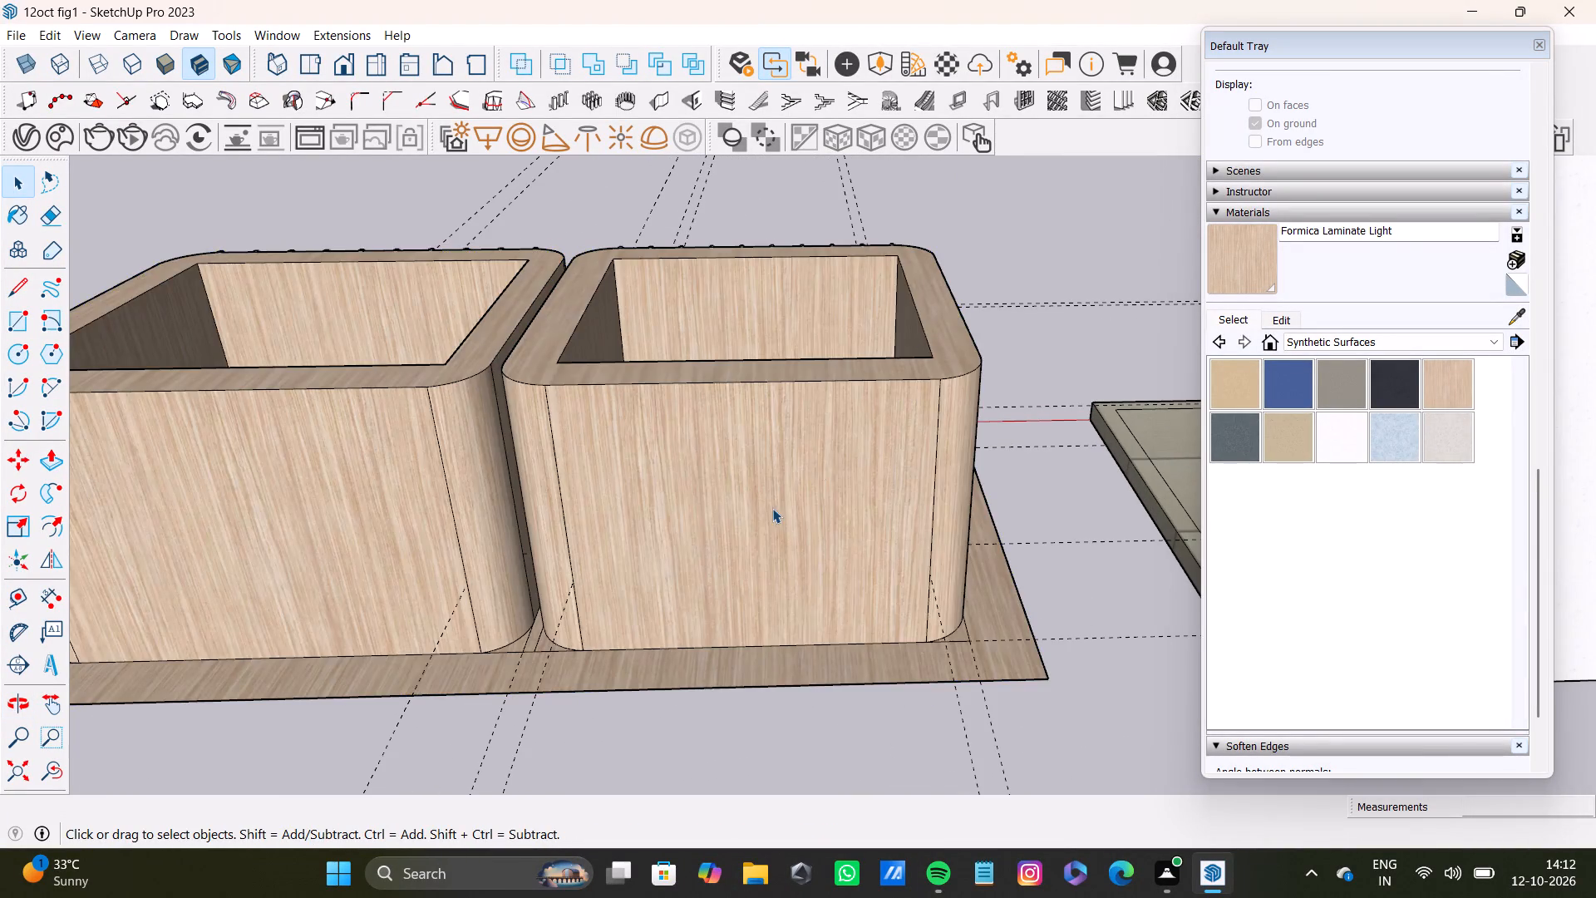
# Draw a narrow full-height rectangle on the plain back face of the box nearest the wall unit, along the edge farthest from the other box.
pyautogui.scroll(-3, 771, 509)
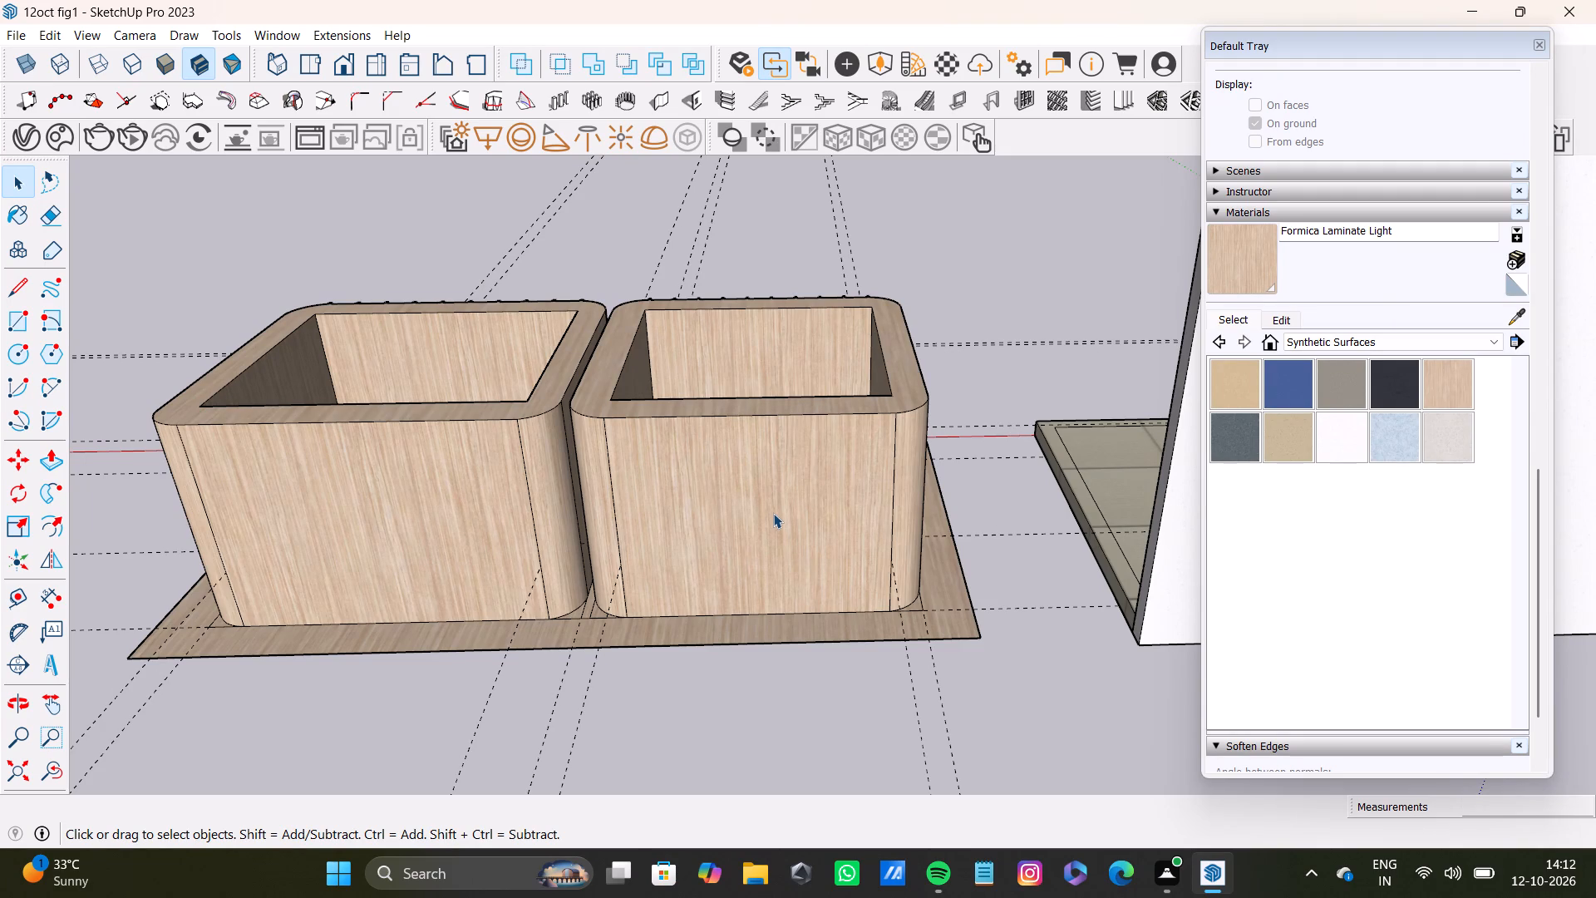
pyautogui.scroll(-8, 855, 528)
pyautogui.keyDown('shift'); pyautogui.moveTo(787, 537); pyautogui.dragTo(777, 581, button='middle'); pyautogui.keyUp('shift')
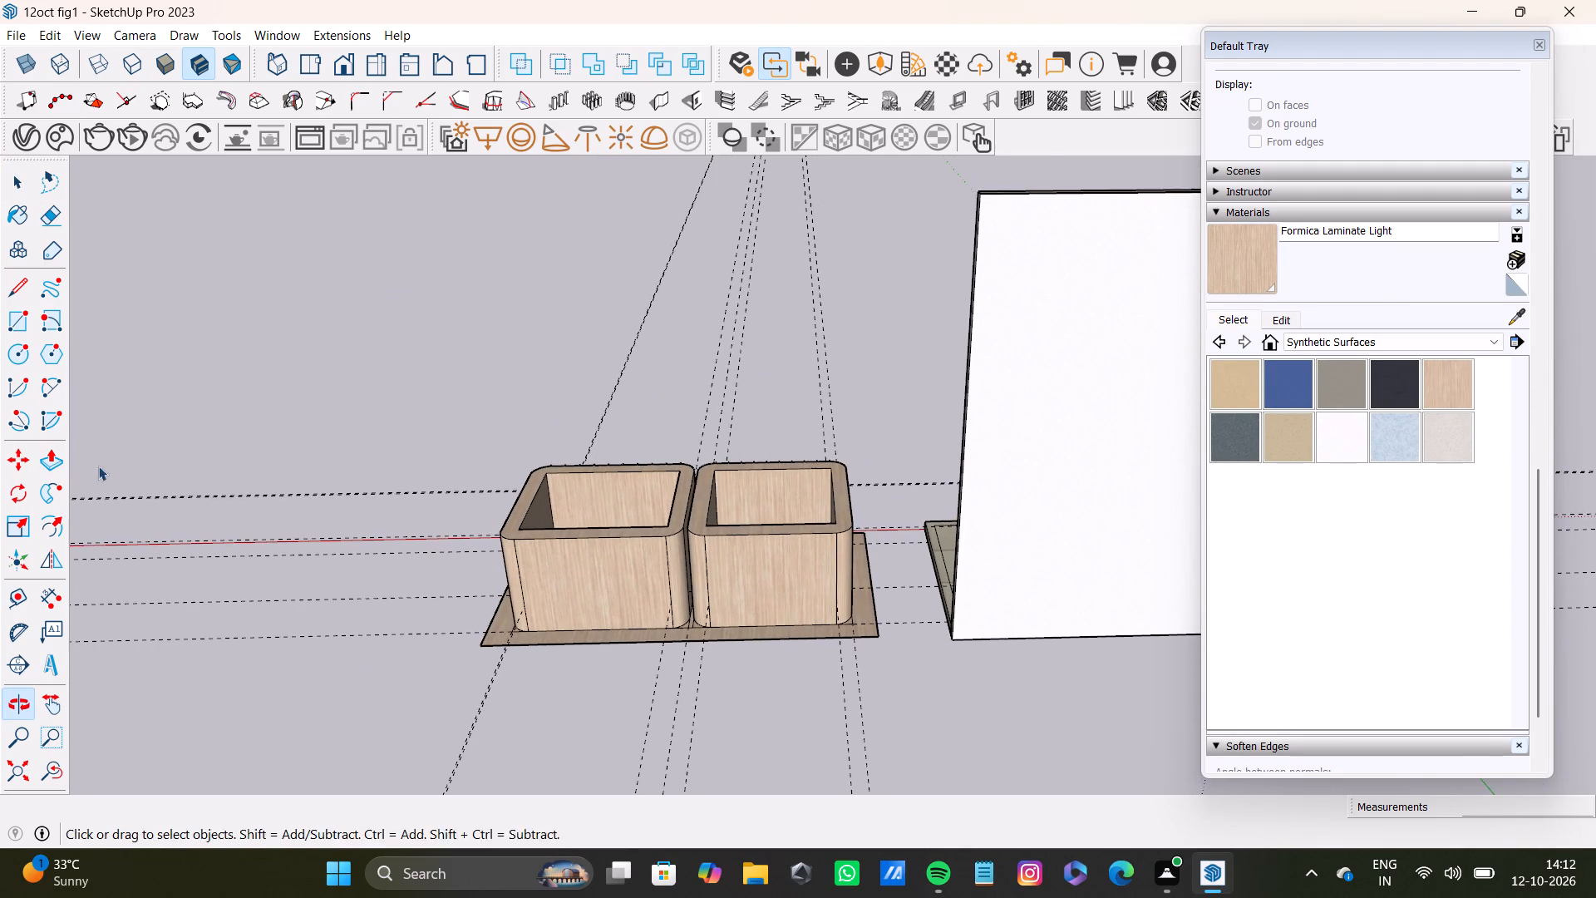
pyautogui.click(12, 327)
pyautogui.scroll(7, 866, 557)
pyautogui.moveTo(832, 563); pyautogui.dragTo(808, 476, button='middle')
pyautogui.scroll(5, 741, 468)
pyautogui.moveTo(750, 470); pyautogui.dragTo(747, 421, button='middle')
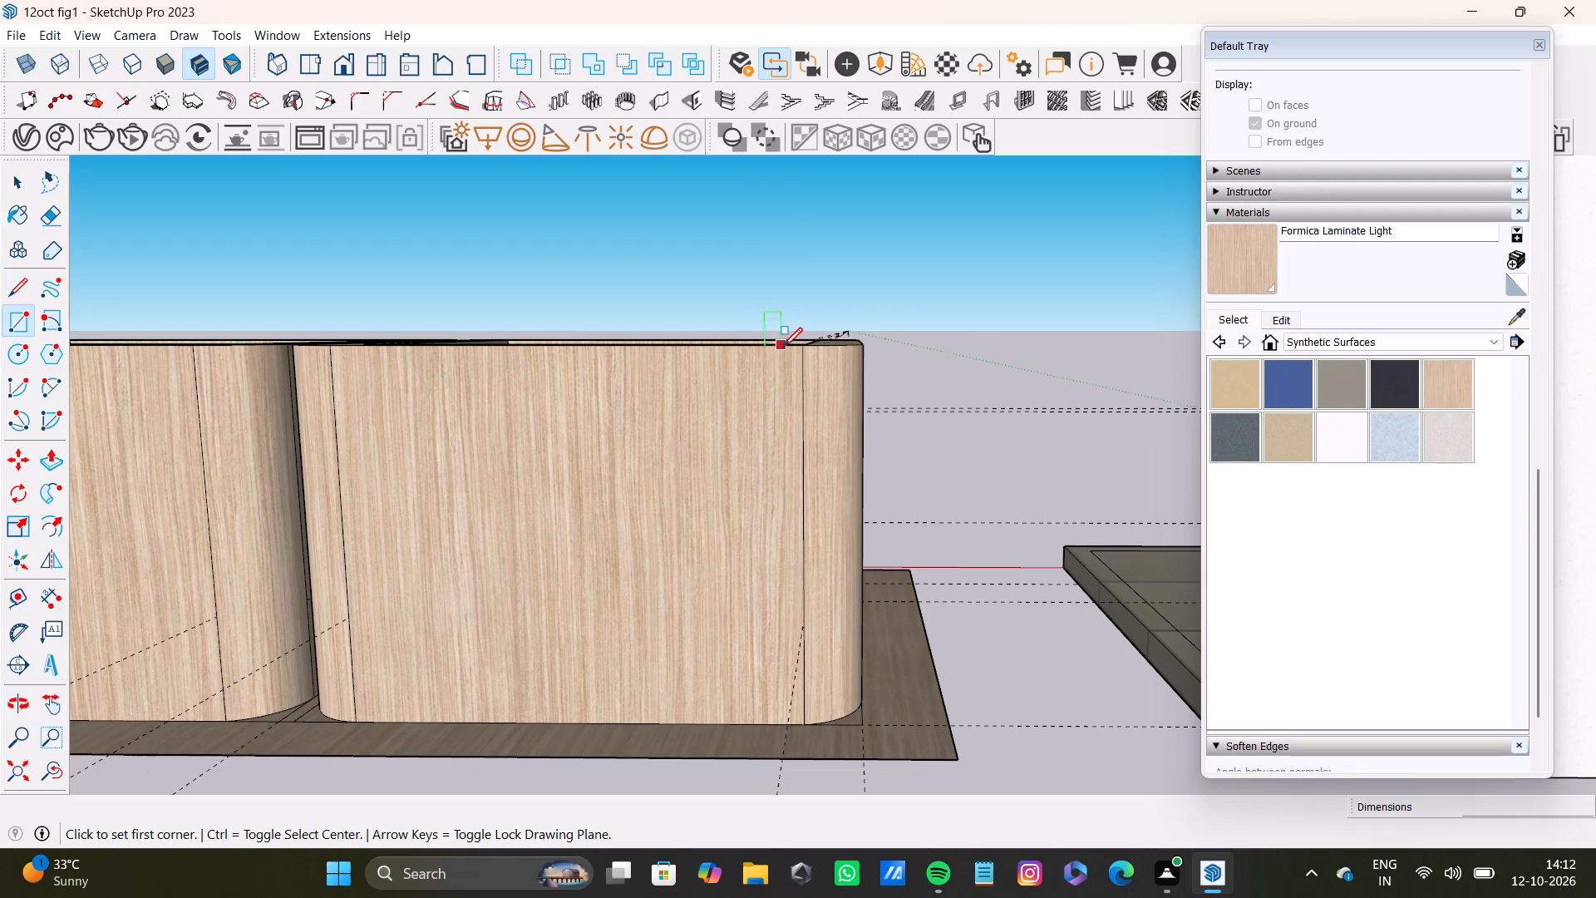
pyautogui.click(788, 345)
pyautogui.keyDown('shift'); pyautogui.moveTo(778, 713); pyautogui.dragTo(782, 619, button='middle'); pyautogui.keyUp('shift')
pyautogui.scroll(6, 784, 624)
pyautogui.click(815, 633)
# Draw a rectangle about 2' 4 3/8" by 13/16" on the same back face, along the vertical edge nearest the other box.
pyautogui.scroll(-5, 786, 632)
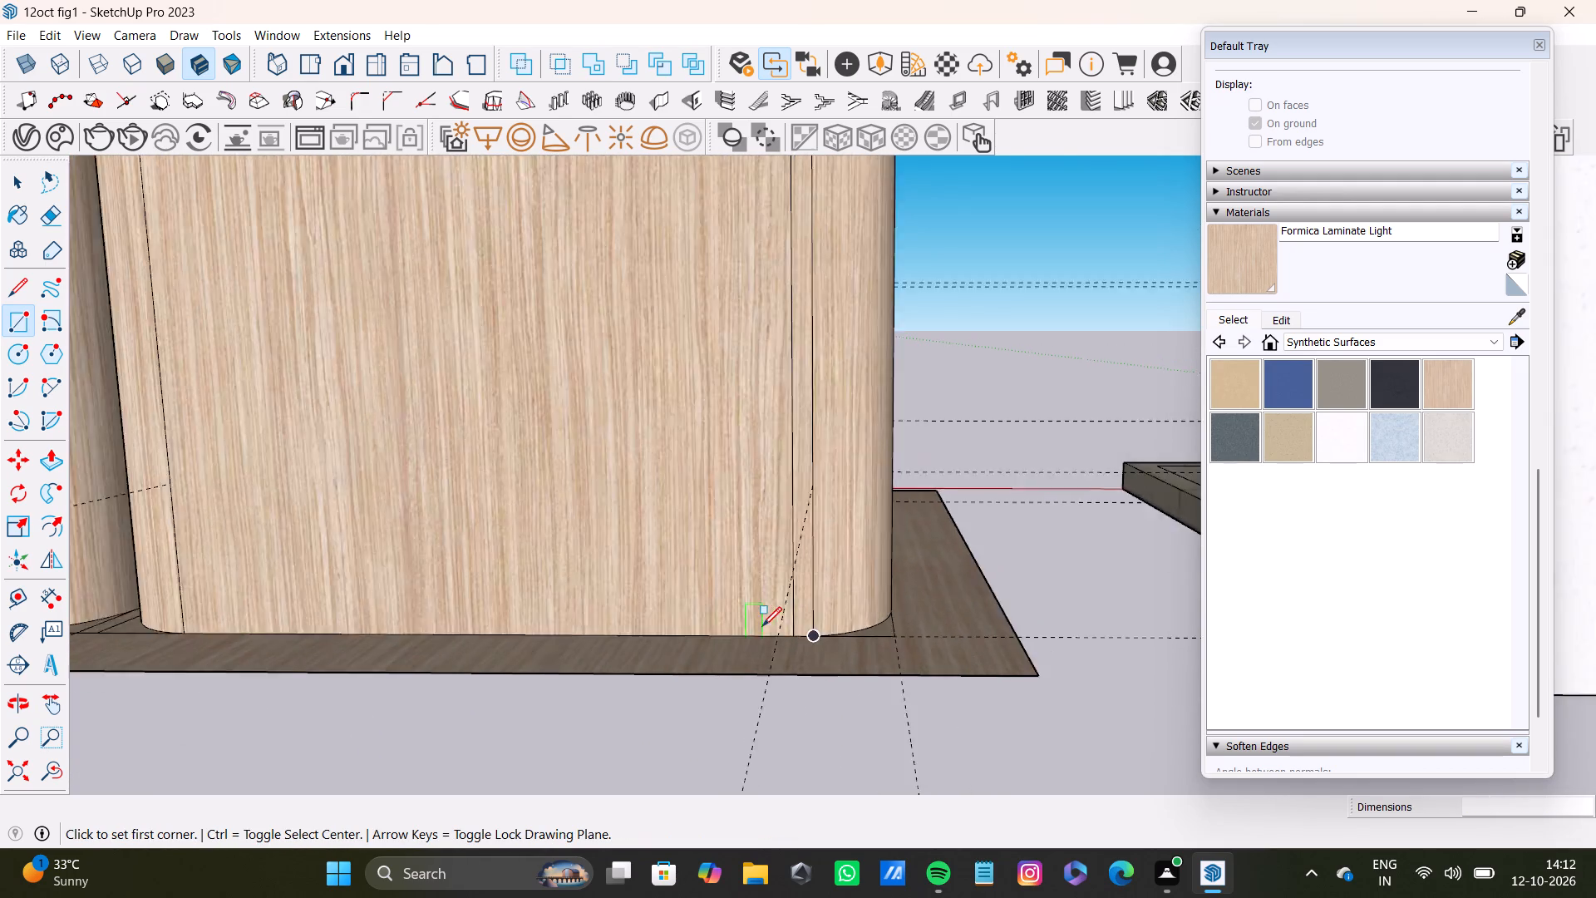
pyautogui.scroll(-2, 762, 626)
pyautogui.keyDown('shift'); pyautogui.moveTo(707, 592); pyautogui.dragTo(824, 596, button='middle'); pyautogui.keyUp('shift')
pyautogui.scroll(9, 421, 313)
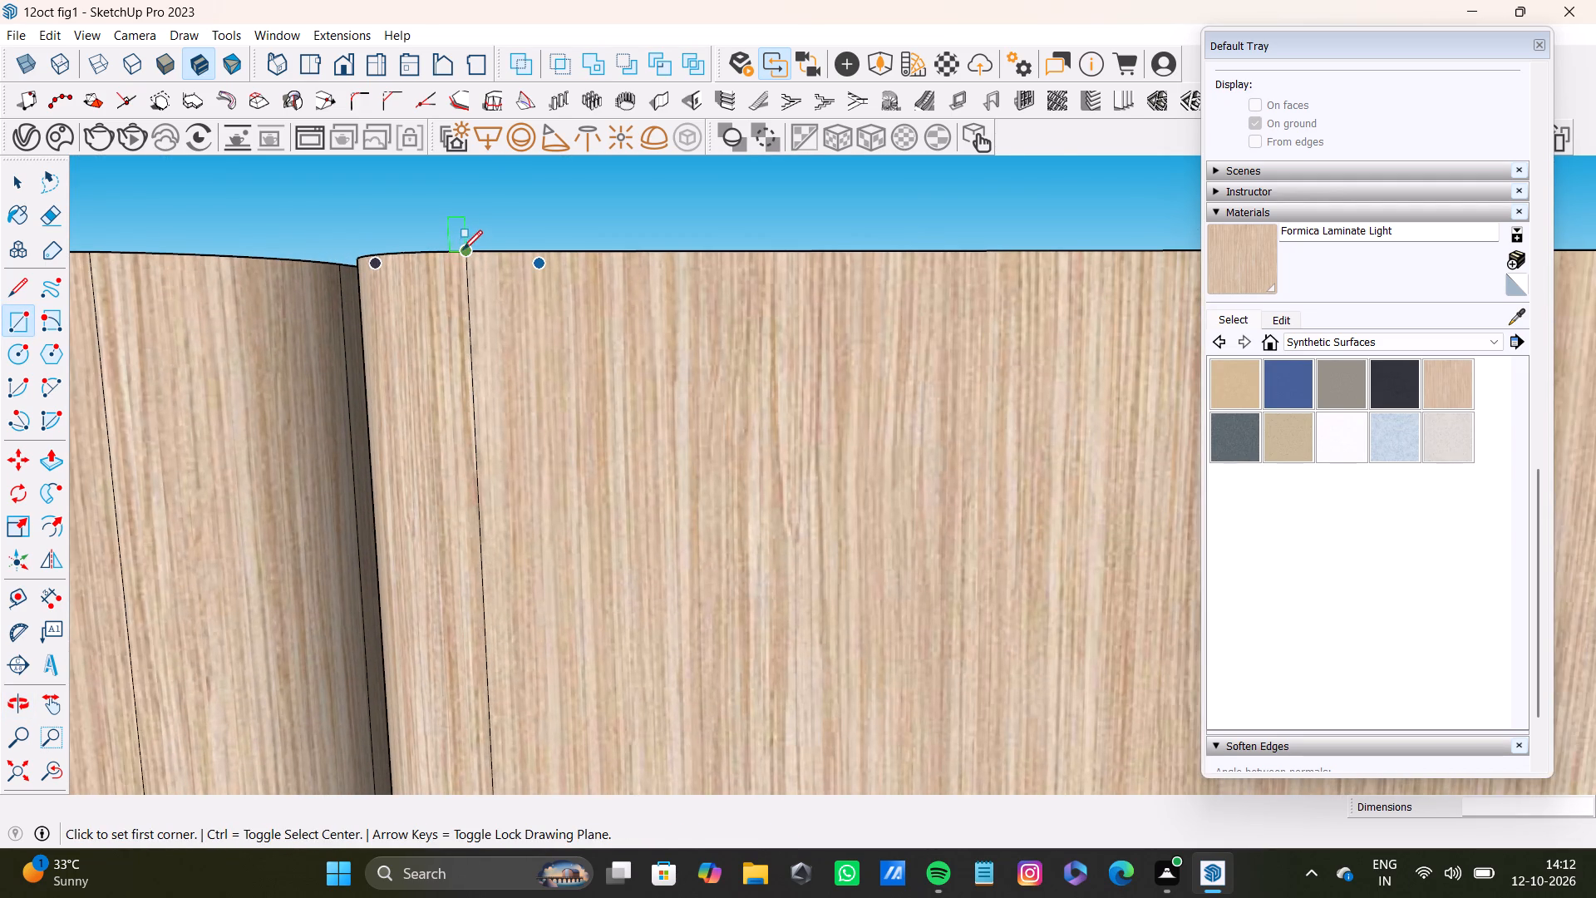
pyautogui.click(463, 249)
pyautogui.scroll(-3, 587, 392)
pyautogui.moveTo(579, 470); pyautogui.dragTo(552, 215, button='middle')
pyautogui.scroll(-2, 588, 540)
pyautogui.keyDown('shift'); pyautogui.moveTo(578, 577); pyautogui.dragTo(530, 173, button='middle'); pyautogui.keyUp('shift')
pyautogui.scroll(5, 521, 358)
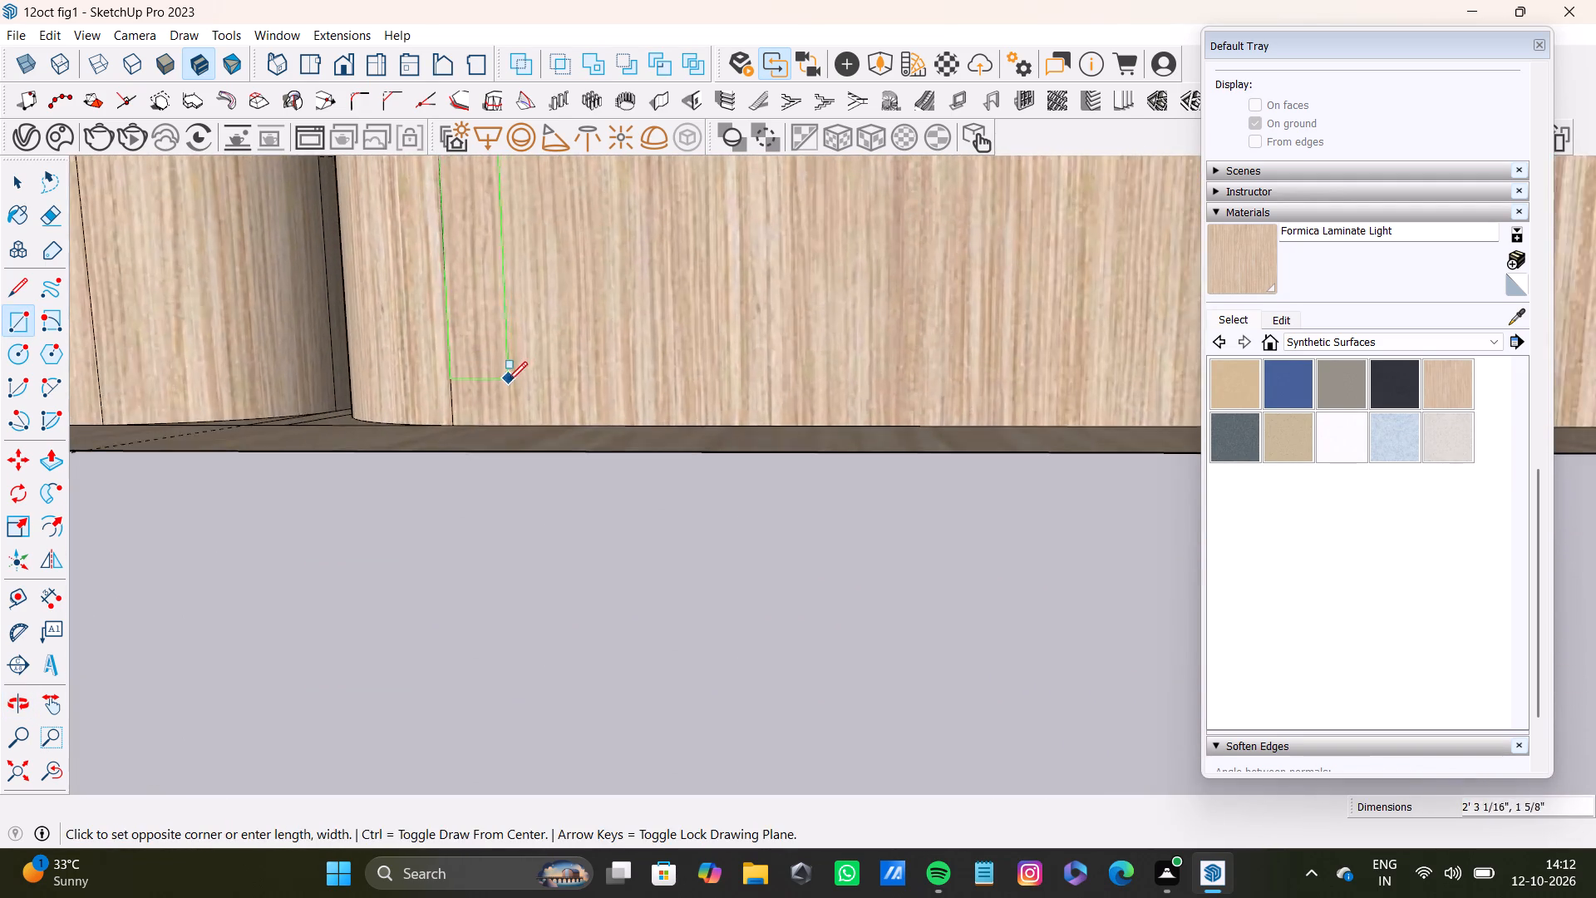
pyautogui.moveTo(504, 387); pyautogui.dragTo(483, 438, button='middle')
pyautogui.scroll(3, 483, 428)
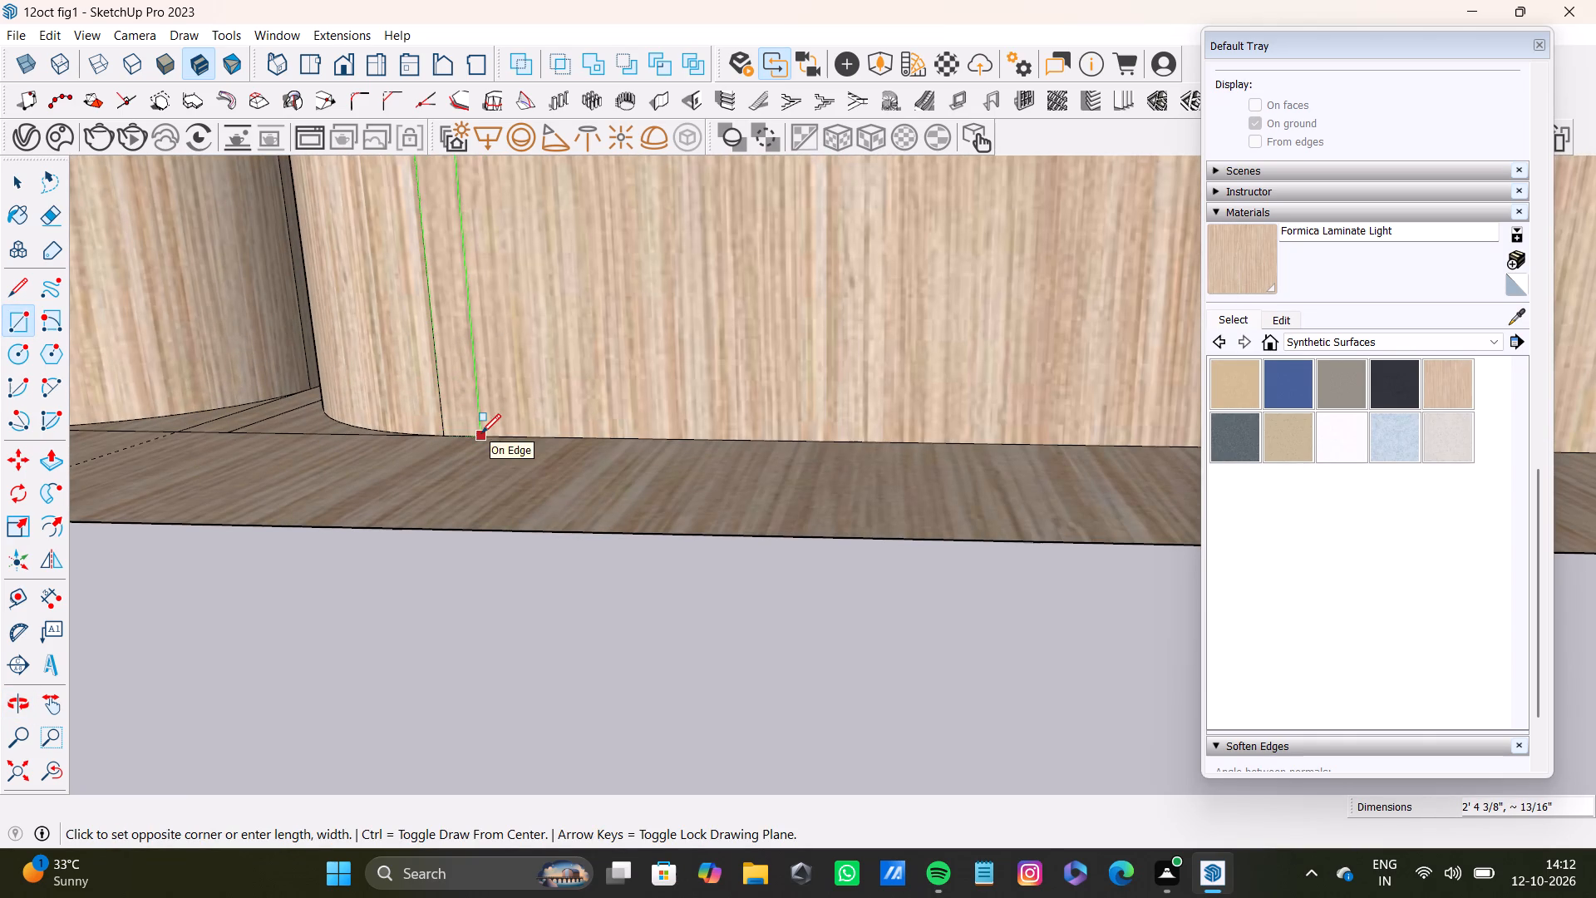
pyautogui.click(481, 433)
pyautogui.scroll(-15, 516, 422)
pyautogui.keyDown('shift'); pyautogui.moveTo(726, 365); pyautogui.dragTo(534, 608, button='middle'); pyautogui.keyUp('shift')
pyautogui.scroll(1, 682, 553)
pyautogui.moveTo(685, 553); pyautogui.dragTo(725, 598, button='middle')
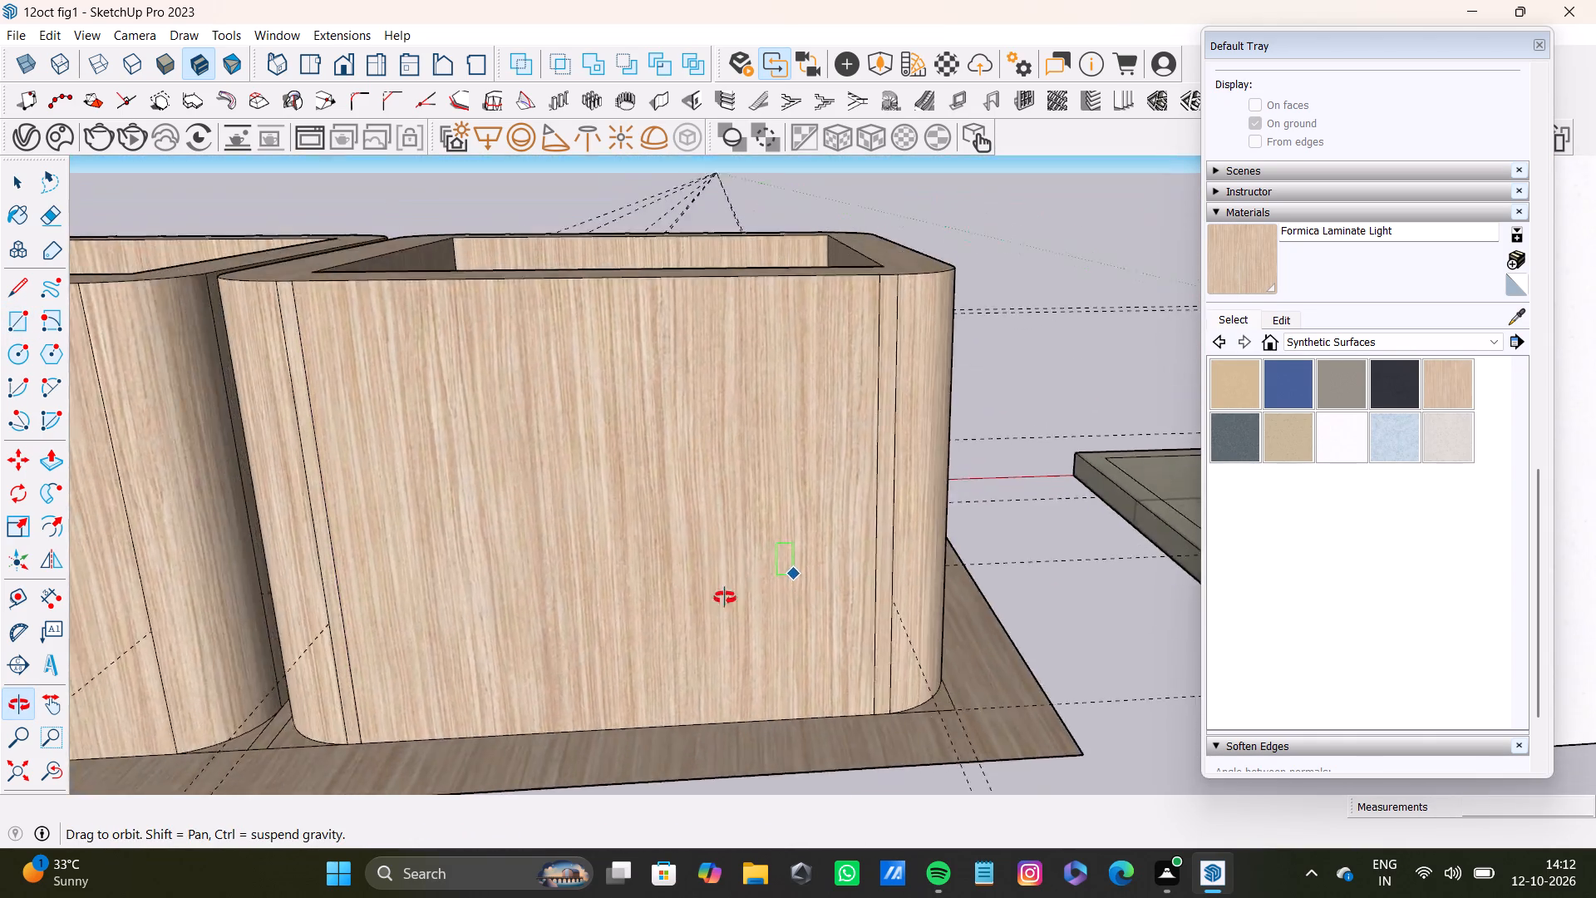
# Push/Pull the narrow strip at the back face's edge farthest from the other box outward about 9/16" as a slat.
pyautogui.moveTo(725, 598); pyautogui.dragTo(621, 654, button='middle')
pyautogui.scroll(7, 663, 463)
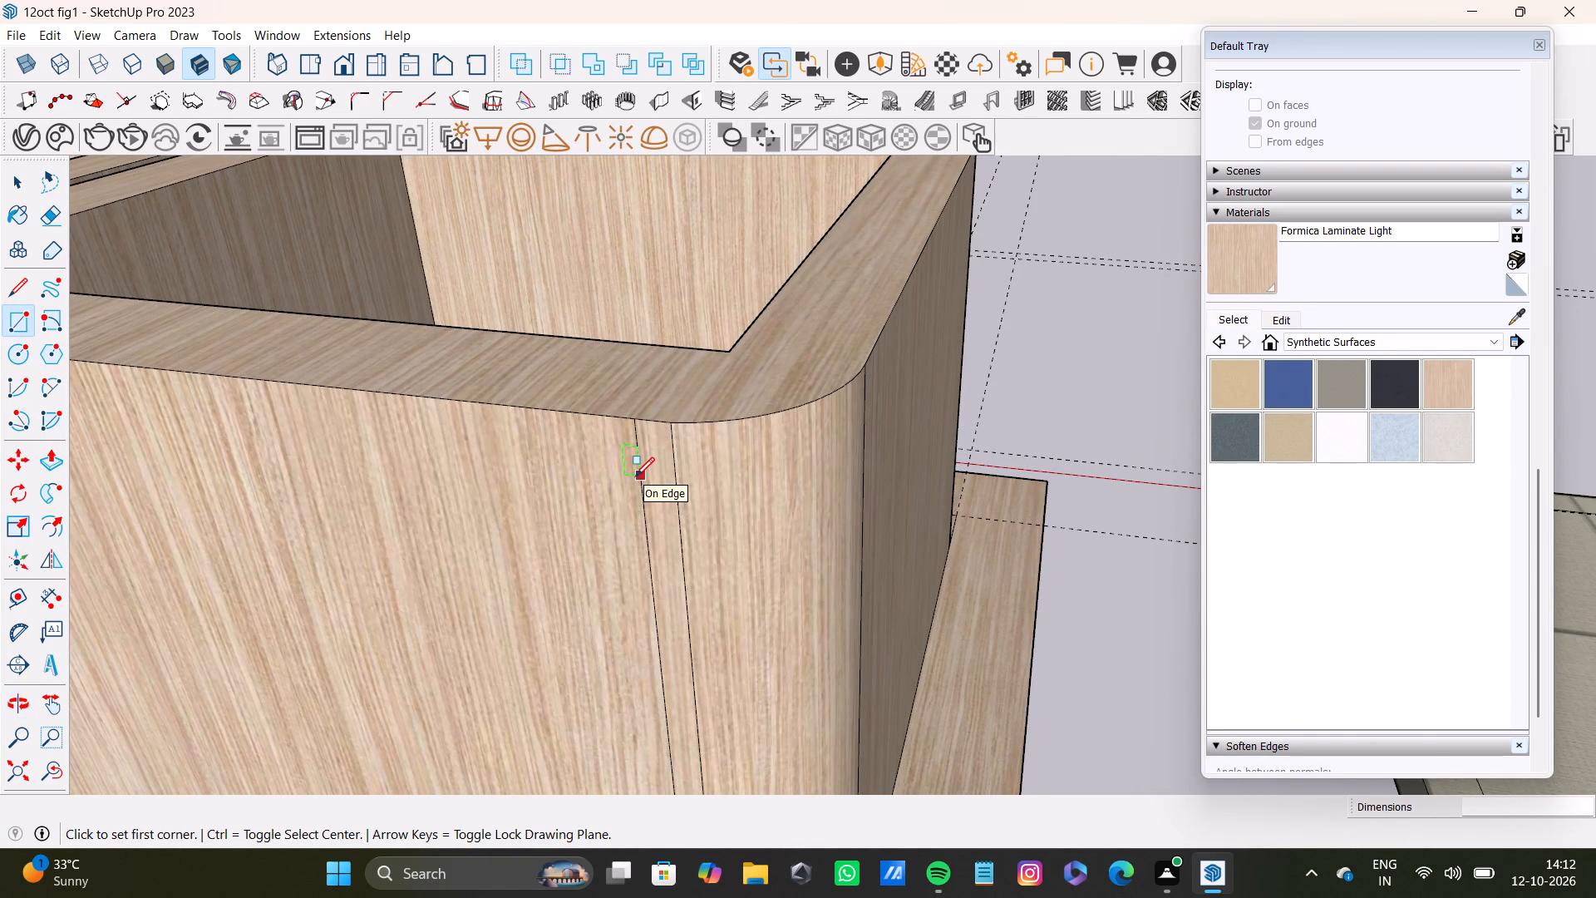
pyautogui.scroll(6, 606, 483)
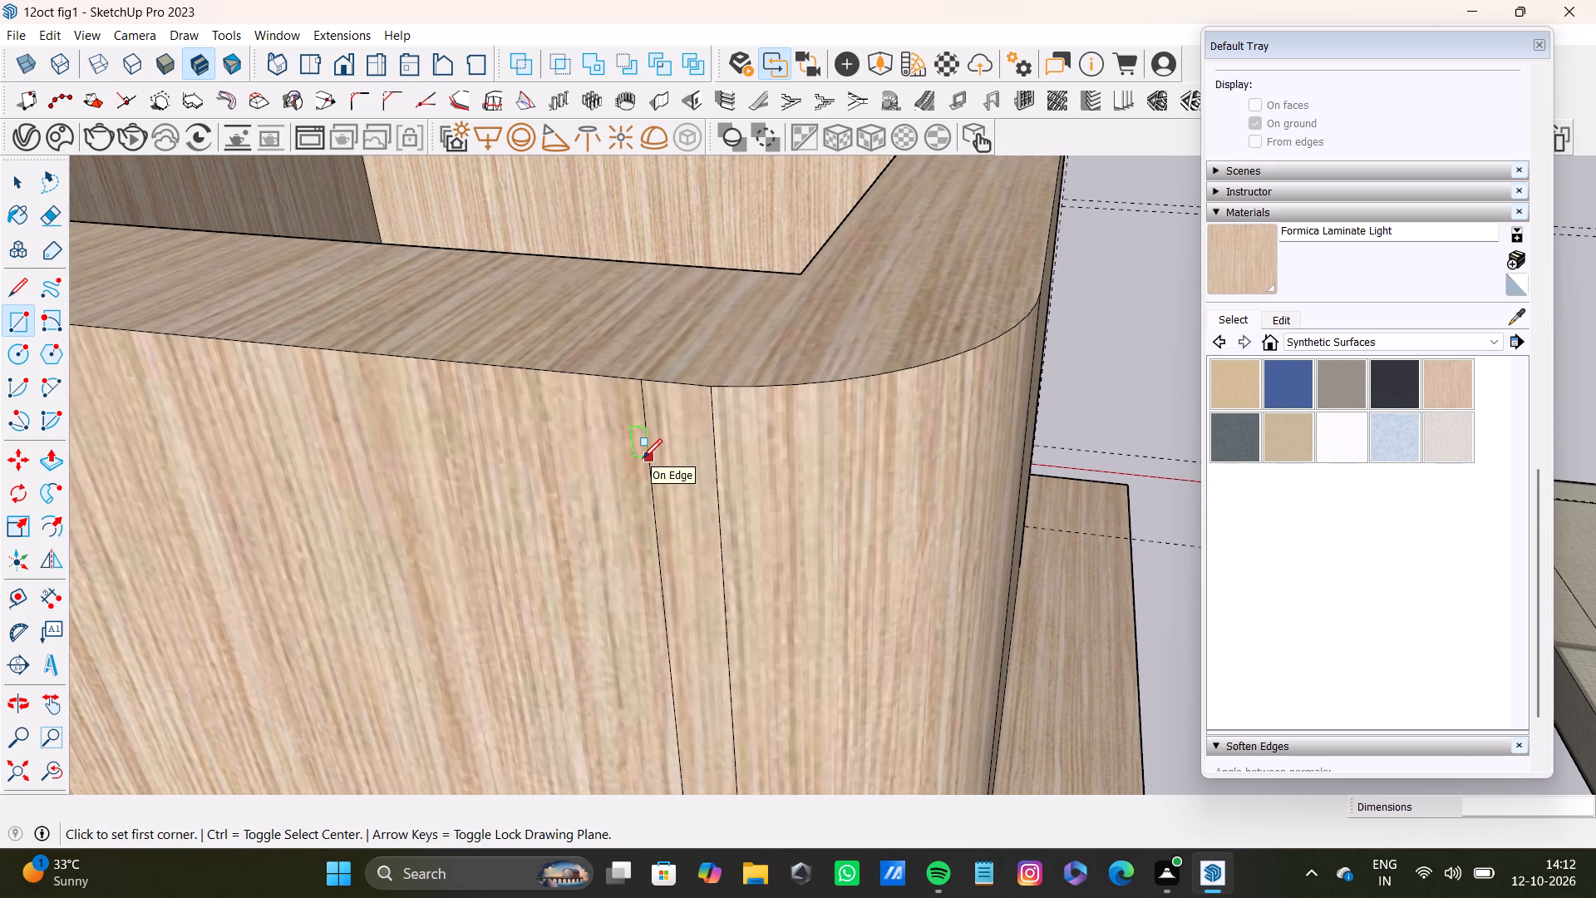
pyautogui.scroll(3, 674, 434)
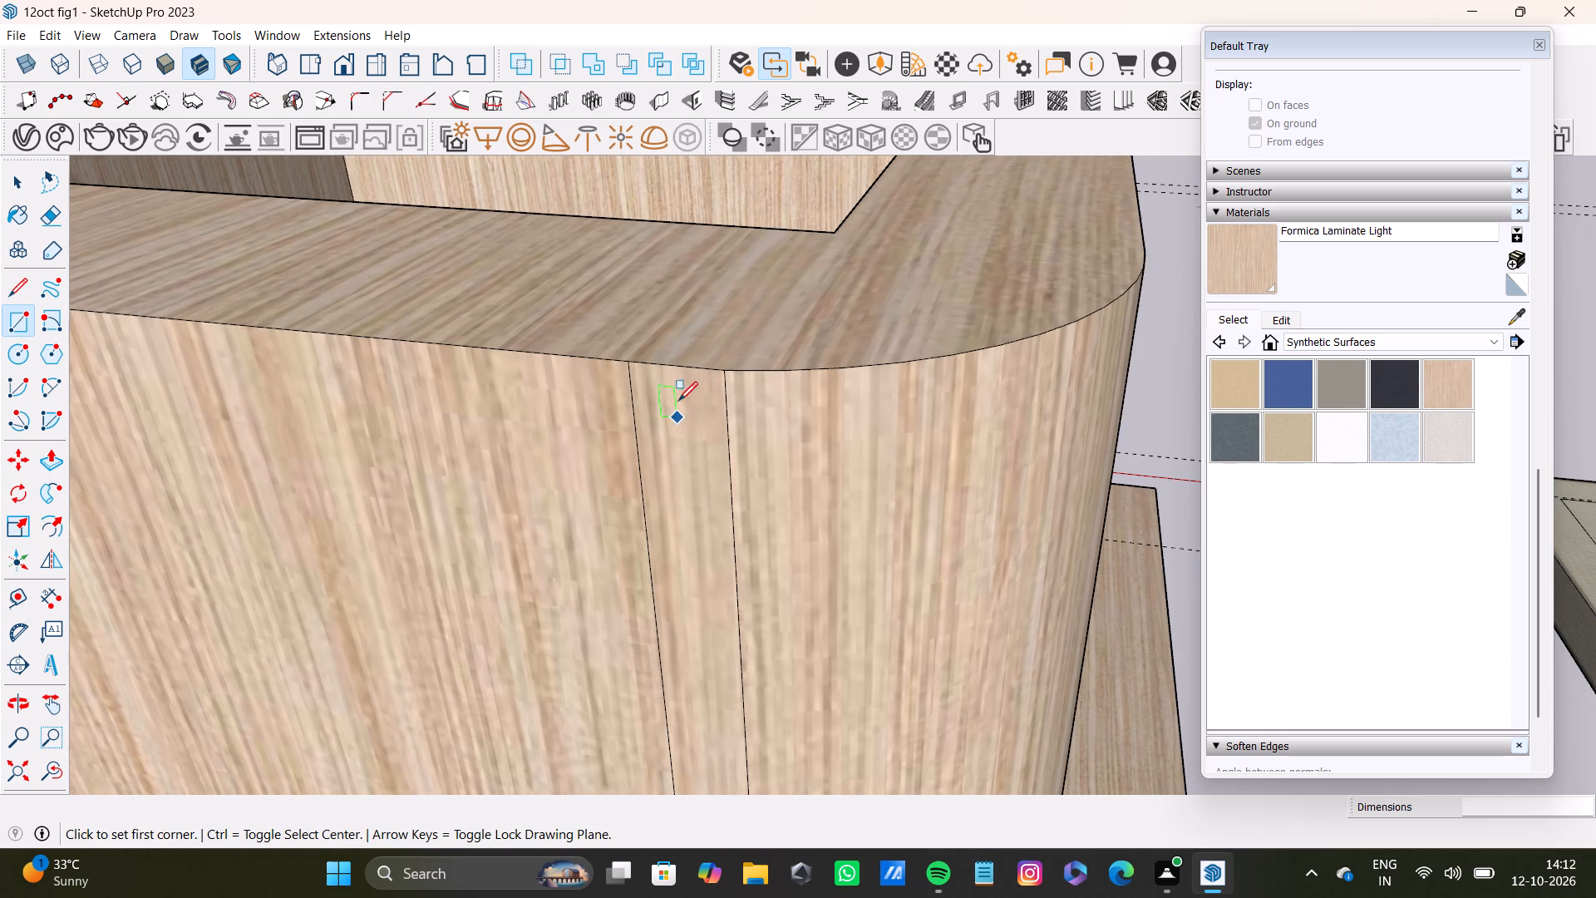
pyautogui.press('space')
pyautogui.click(682, 400)
pyautogui.press('p')
pyautogui.moveTo(682, 398); pyautogui.dragTo(674, 429)
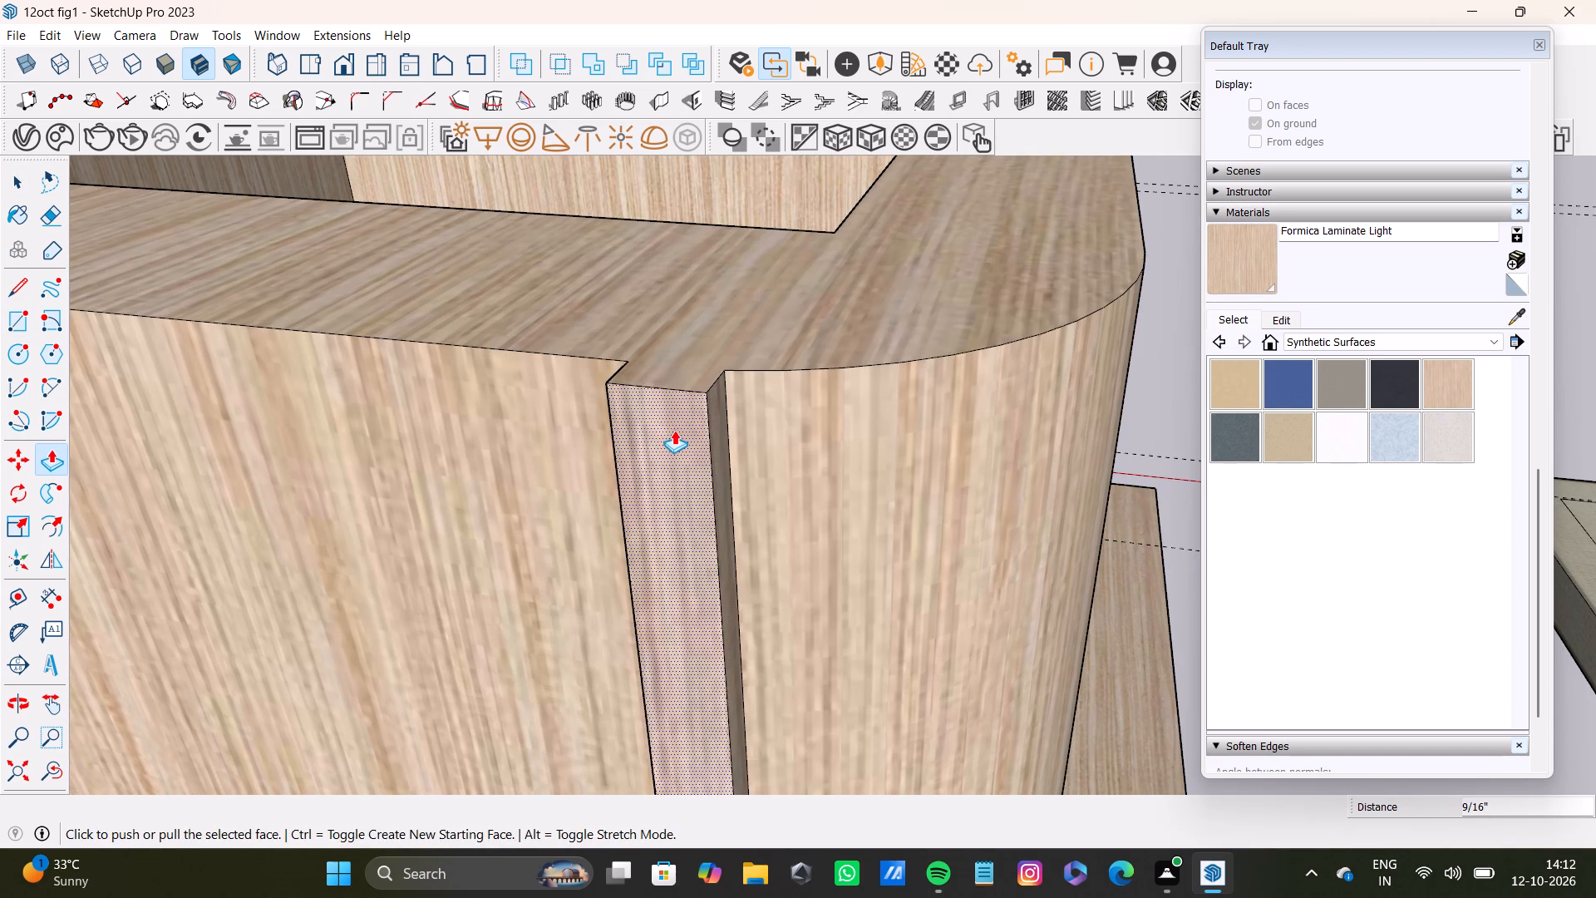
# Draw a line about 15/16" long across the slat's top where it meets the box rim, separating the two top faces.
pyautogui.scroll(-20, 674, 430)
pyautogui.keyDown('shift'); pyautogui.moveTo(663, 443); pyautogui.dragTo(648, 440, button='middle'); pyautogui.keyUp('shift')
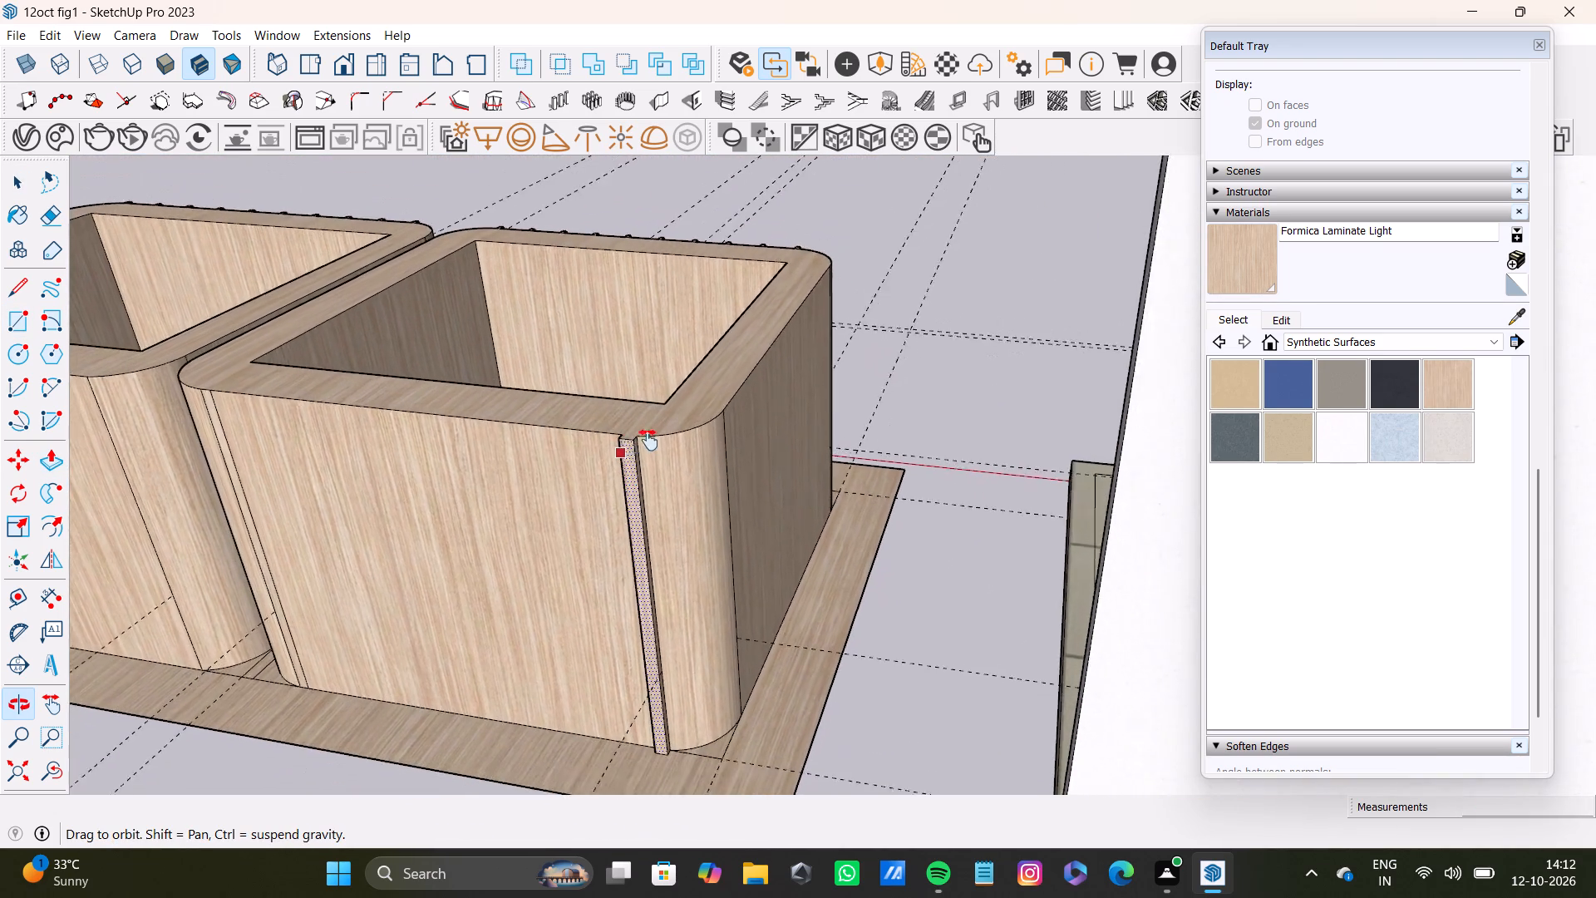
pyautogui.keyDown('shift'); pyautogui.moveTo(648, 440); pyautogui.dragTo(603, 456, button='middle'); pyautogui.keyUp('shift')
pyautogui.scroll(10, 613, 454)
pyautogui.click(579, 486)
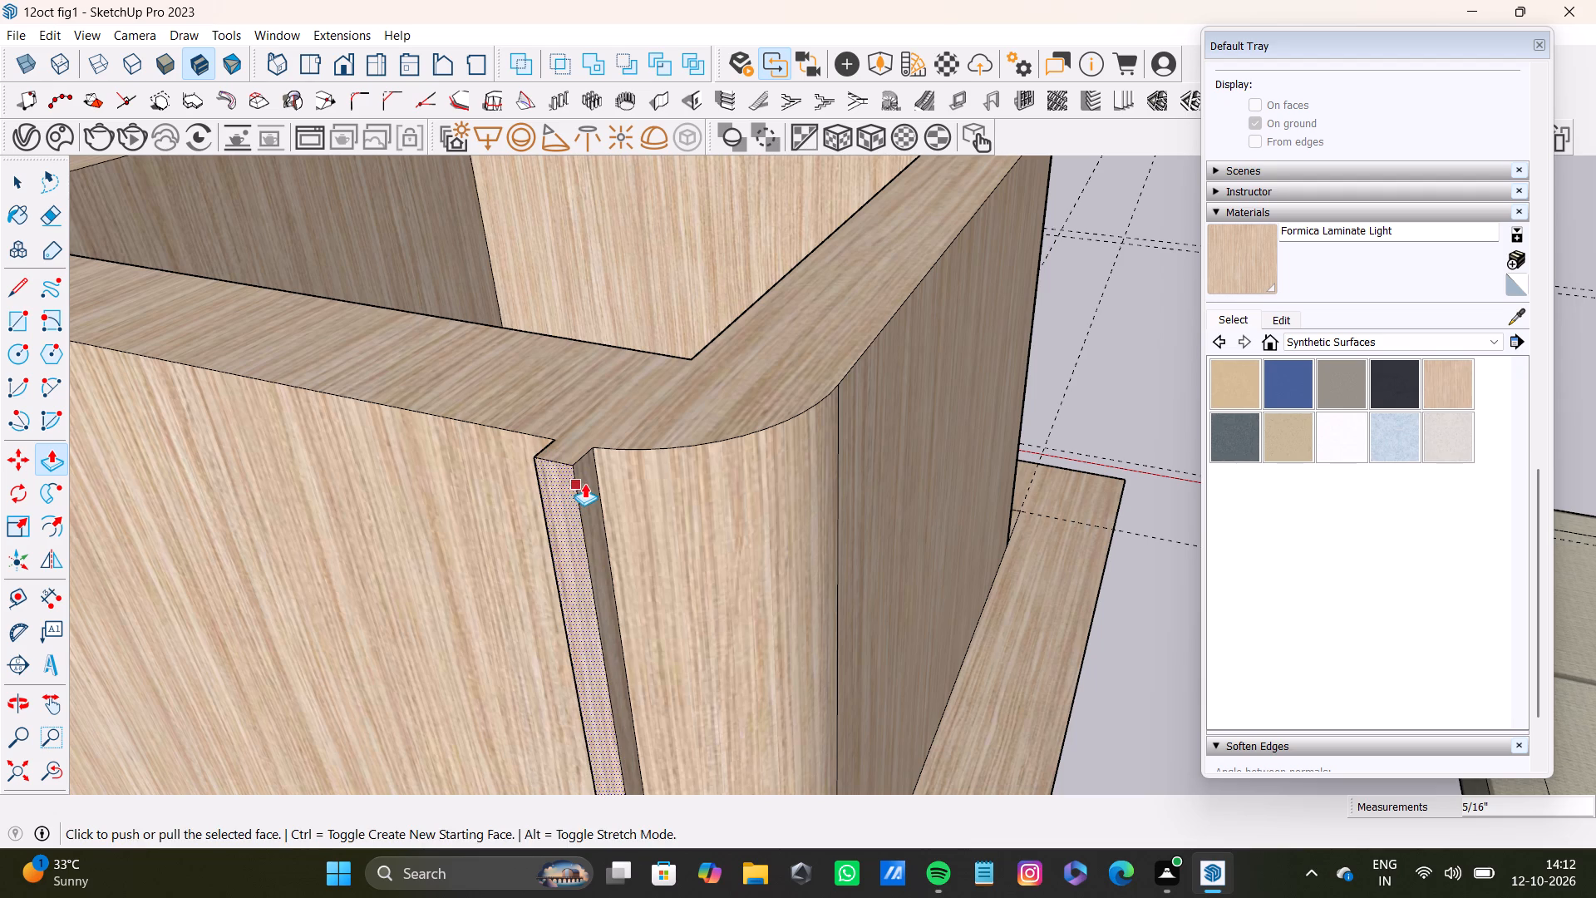
pyautogui.press('l')
pyautogui.scroll(12, 580, 480)
pyautogui.click(532, 398)
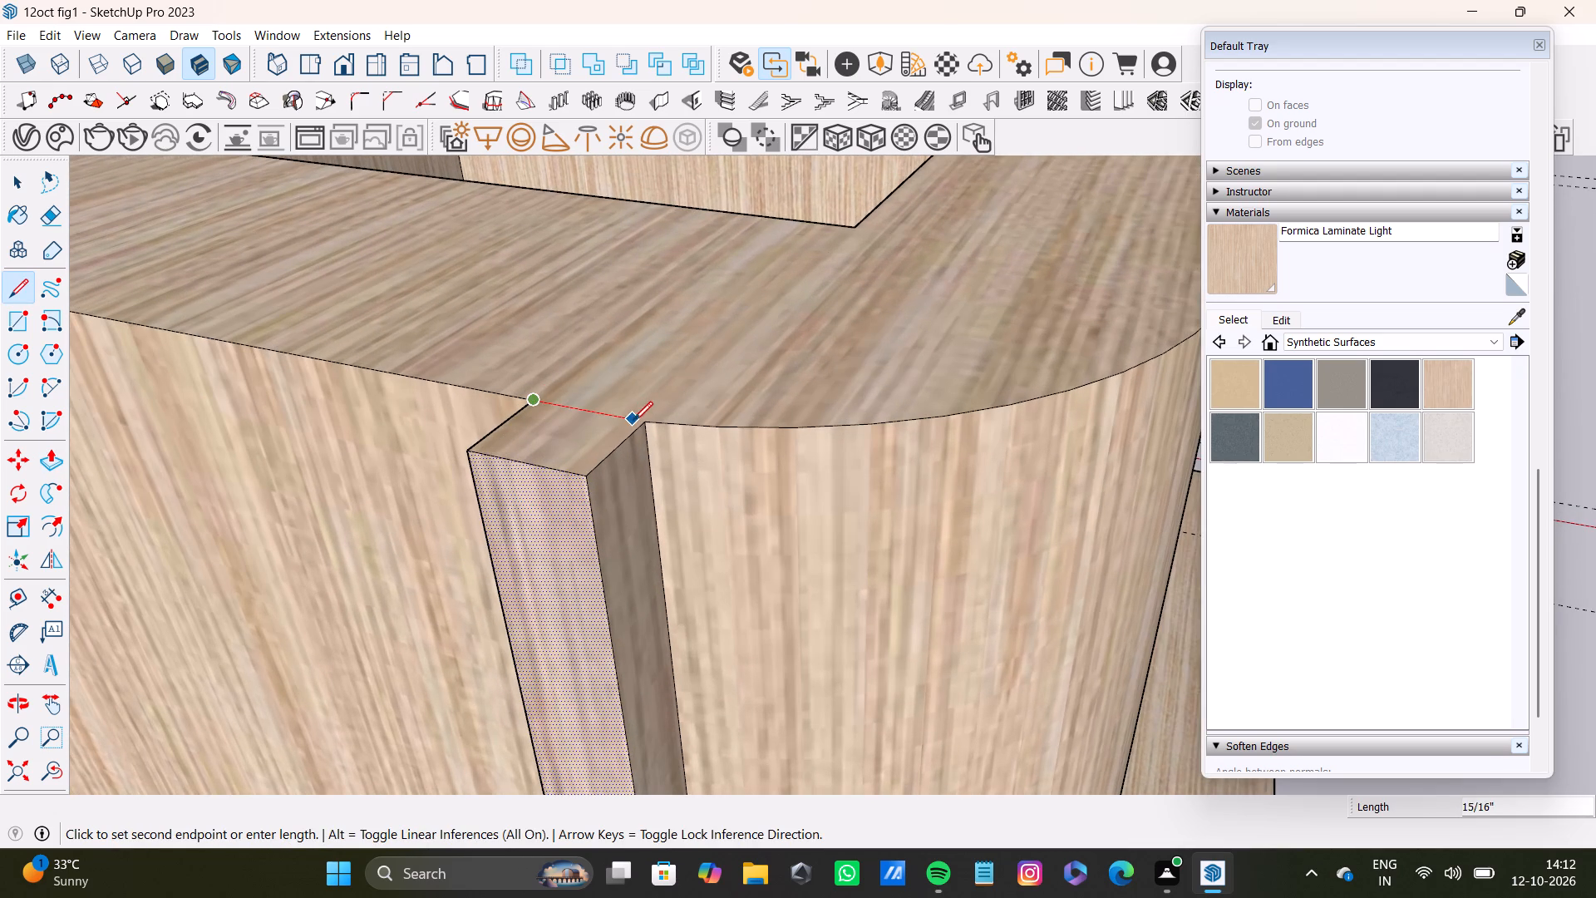
pyautogui.click(639, 423)
pyautogui.press('space')
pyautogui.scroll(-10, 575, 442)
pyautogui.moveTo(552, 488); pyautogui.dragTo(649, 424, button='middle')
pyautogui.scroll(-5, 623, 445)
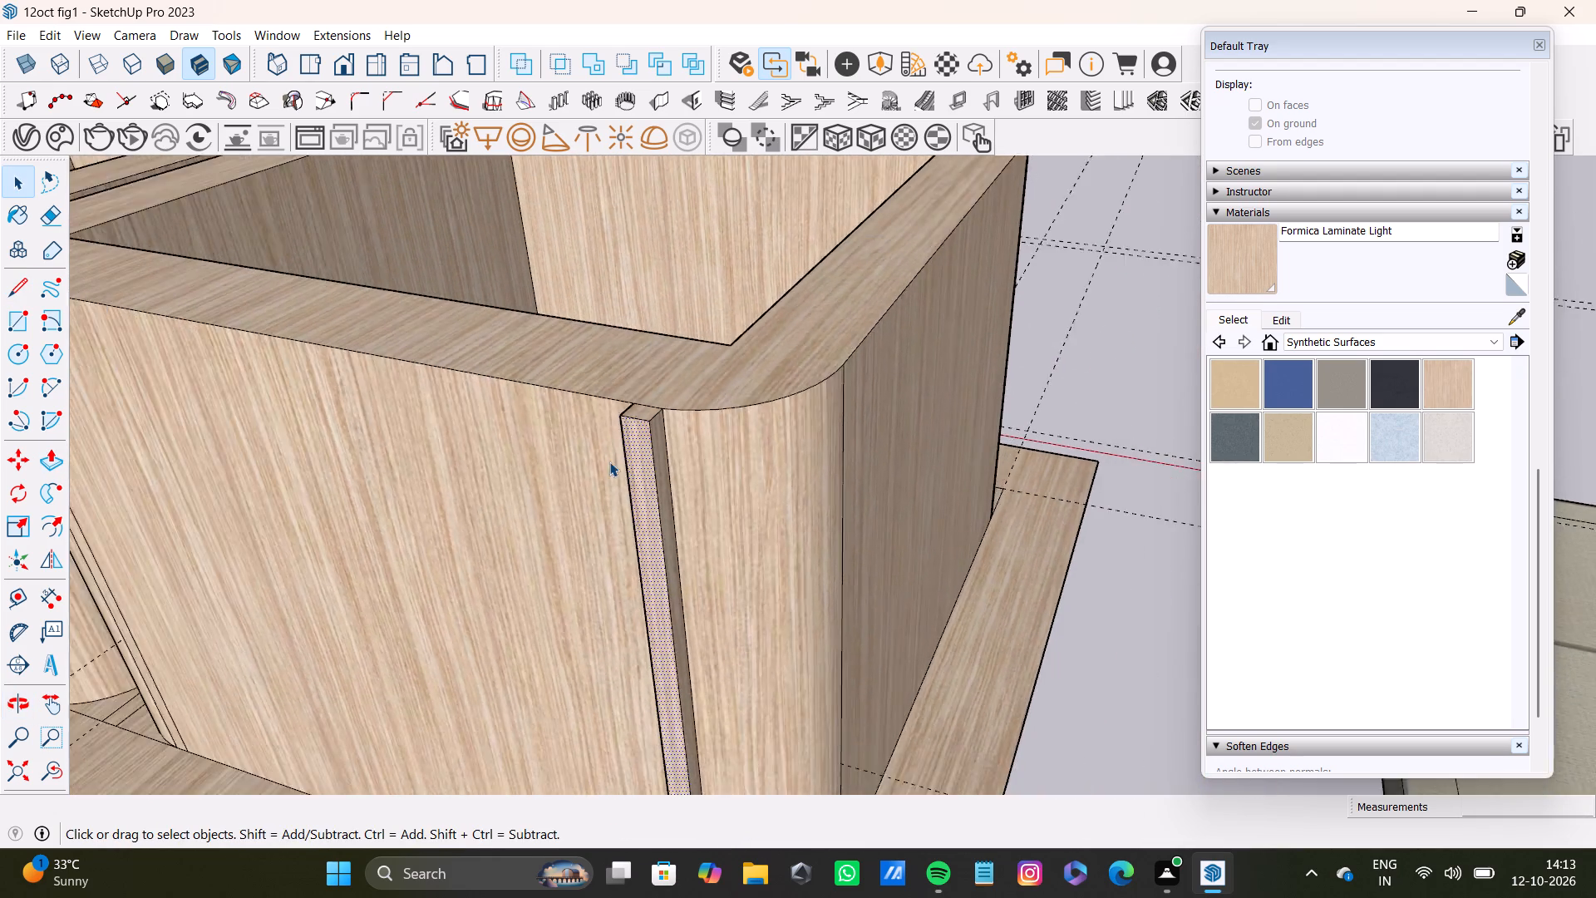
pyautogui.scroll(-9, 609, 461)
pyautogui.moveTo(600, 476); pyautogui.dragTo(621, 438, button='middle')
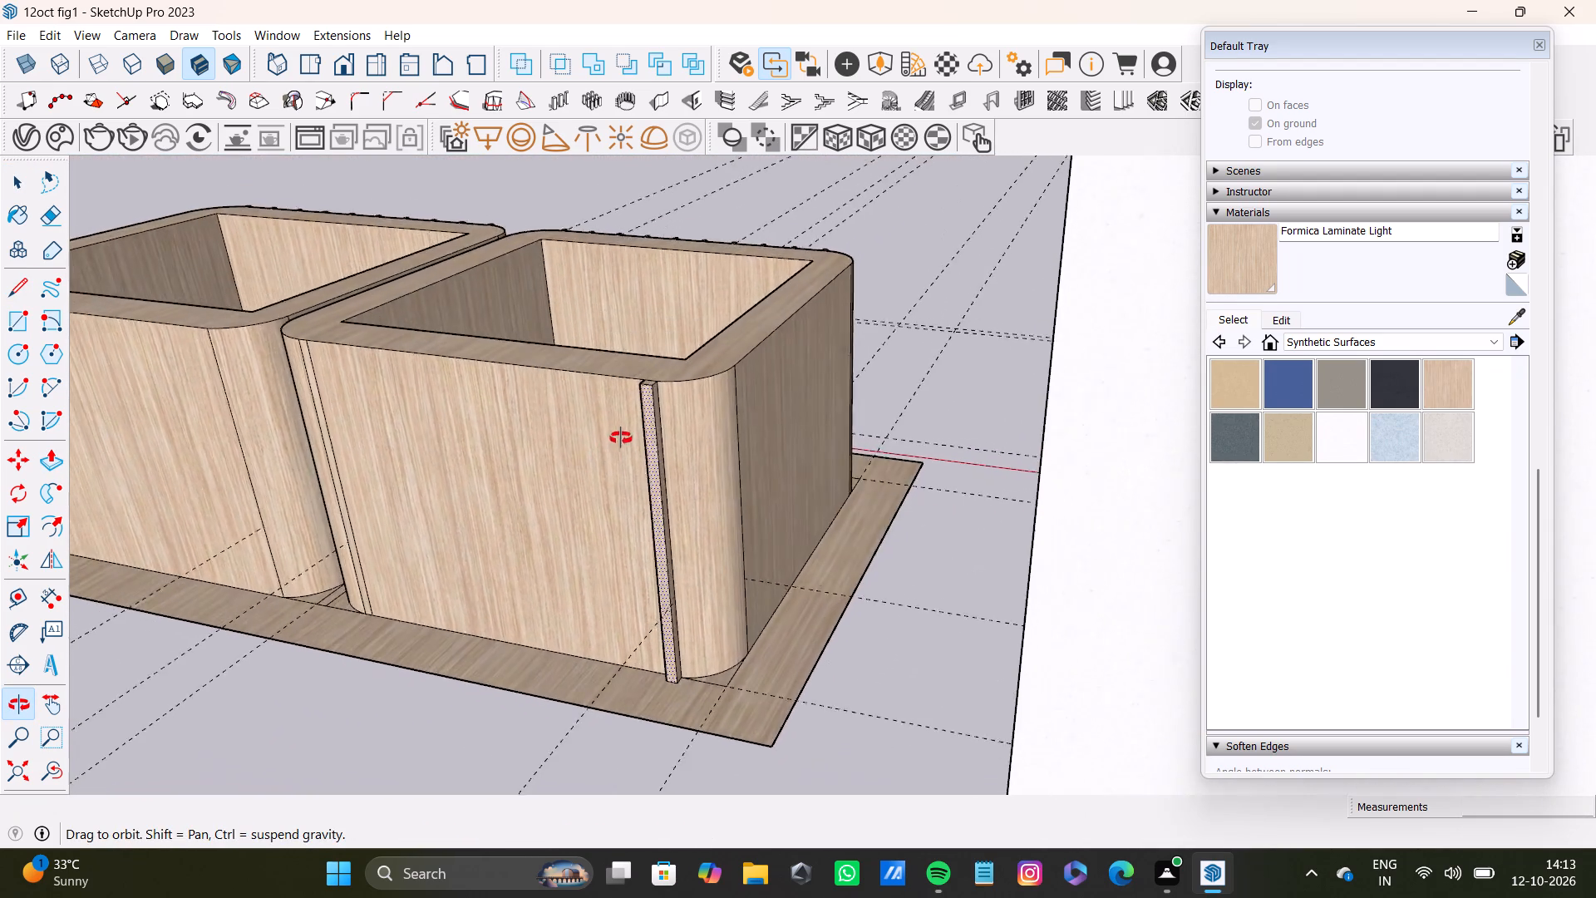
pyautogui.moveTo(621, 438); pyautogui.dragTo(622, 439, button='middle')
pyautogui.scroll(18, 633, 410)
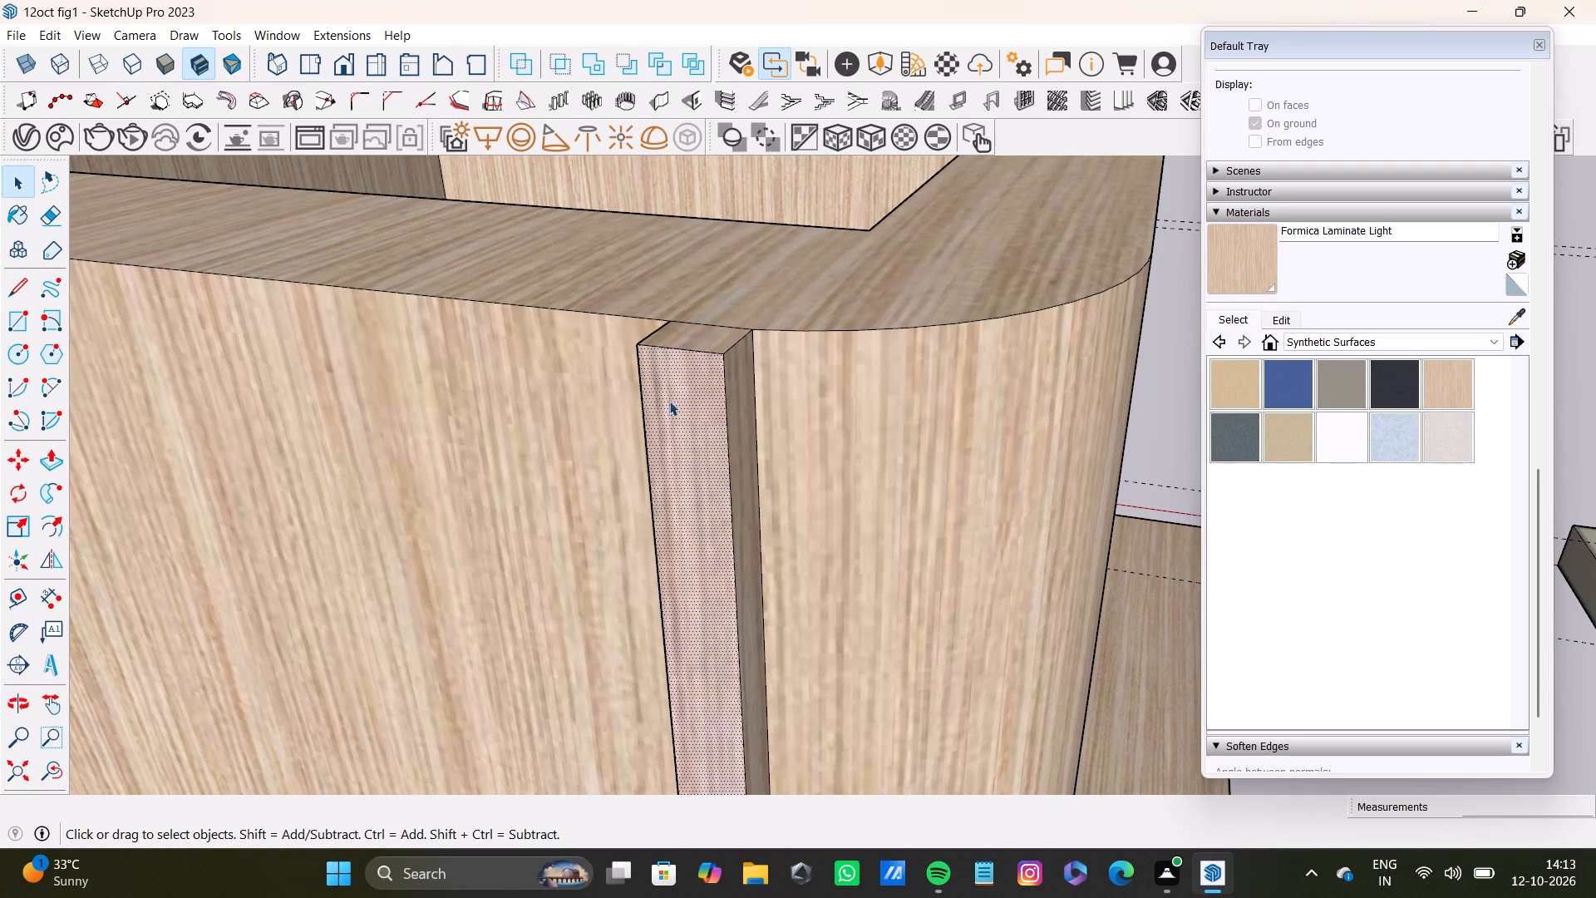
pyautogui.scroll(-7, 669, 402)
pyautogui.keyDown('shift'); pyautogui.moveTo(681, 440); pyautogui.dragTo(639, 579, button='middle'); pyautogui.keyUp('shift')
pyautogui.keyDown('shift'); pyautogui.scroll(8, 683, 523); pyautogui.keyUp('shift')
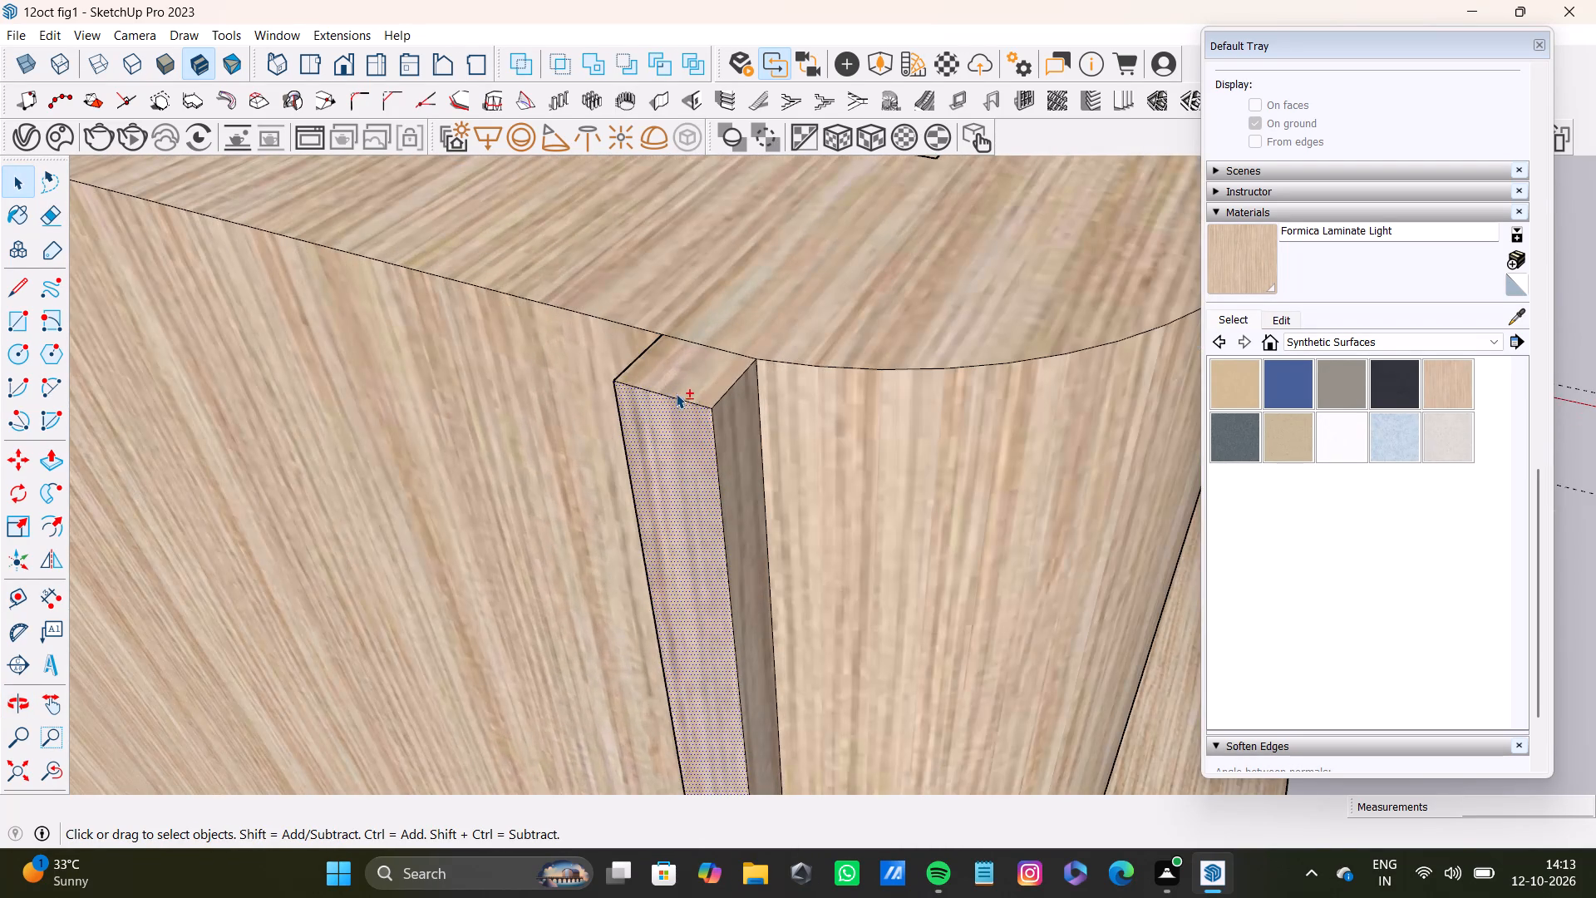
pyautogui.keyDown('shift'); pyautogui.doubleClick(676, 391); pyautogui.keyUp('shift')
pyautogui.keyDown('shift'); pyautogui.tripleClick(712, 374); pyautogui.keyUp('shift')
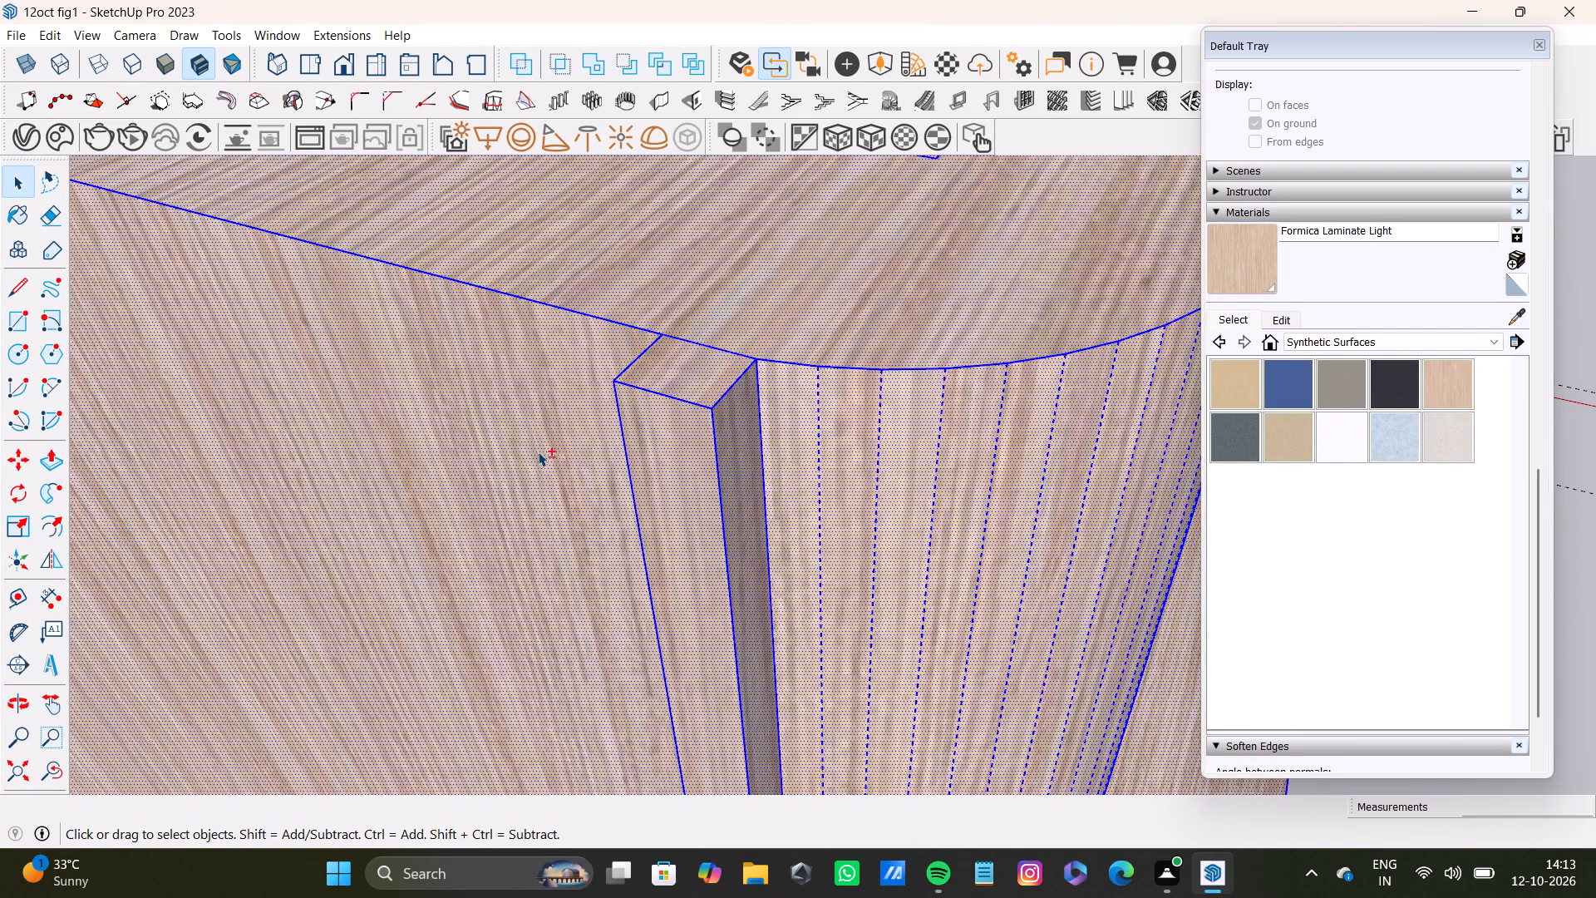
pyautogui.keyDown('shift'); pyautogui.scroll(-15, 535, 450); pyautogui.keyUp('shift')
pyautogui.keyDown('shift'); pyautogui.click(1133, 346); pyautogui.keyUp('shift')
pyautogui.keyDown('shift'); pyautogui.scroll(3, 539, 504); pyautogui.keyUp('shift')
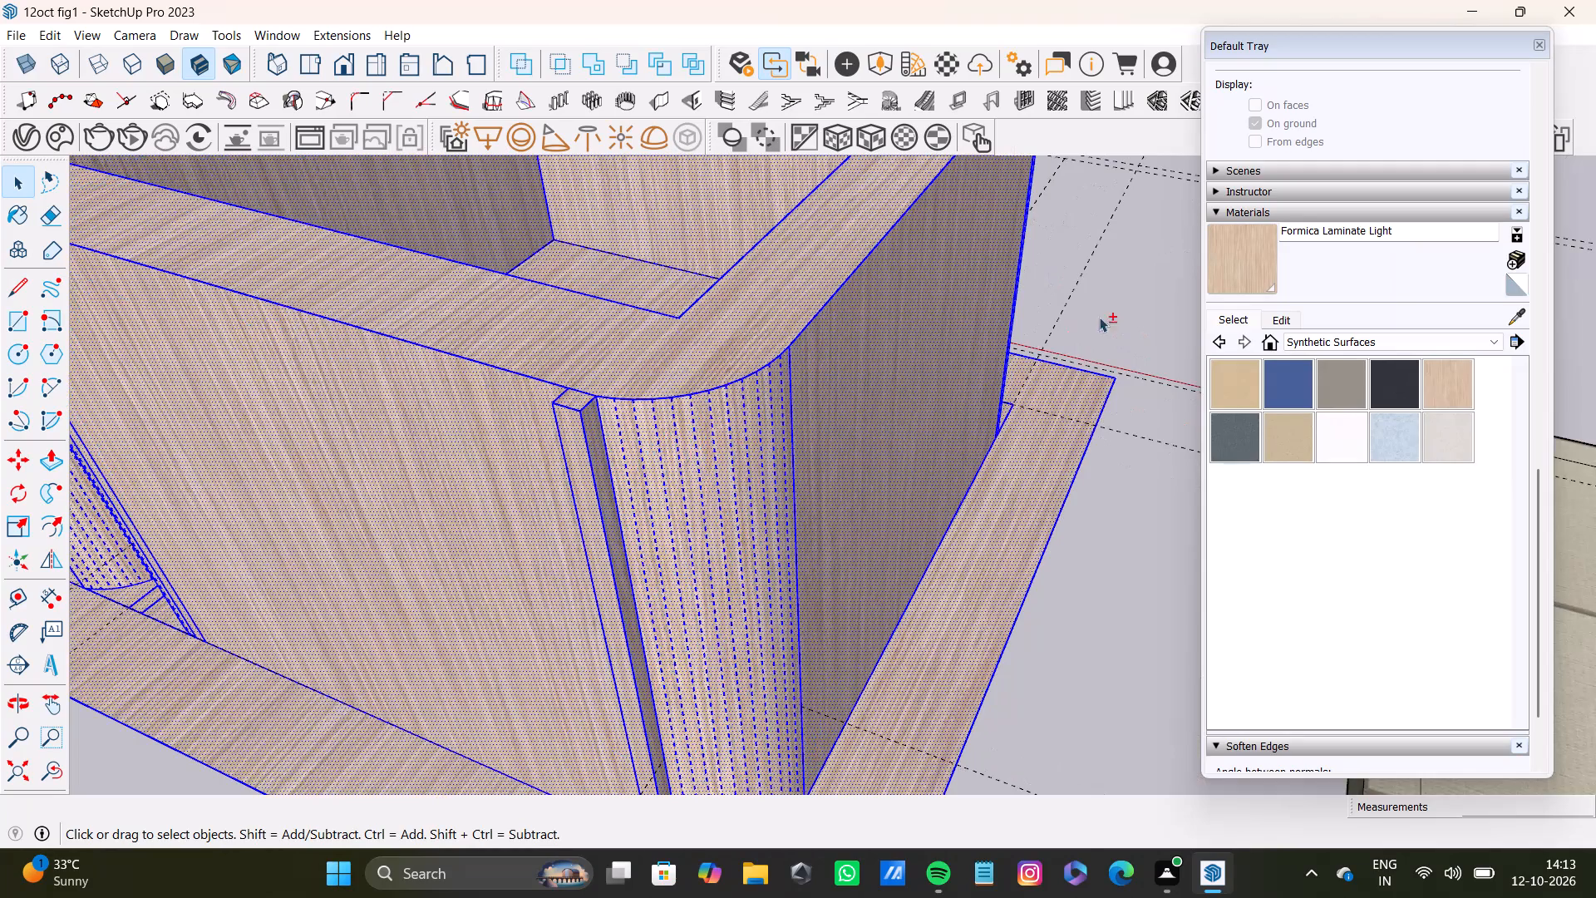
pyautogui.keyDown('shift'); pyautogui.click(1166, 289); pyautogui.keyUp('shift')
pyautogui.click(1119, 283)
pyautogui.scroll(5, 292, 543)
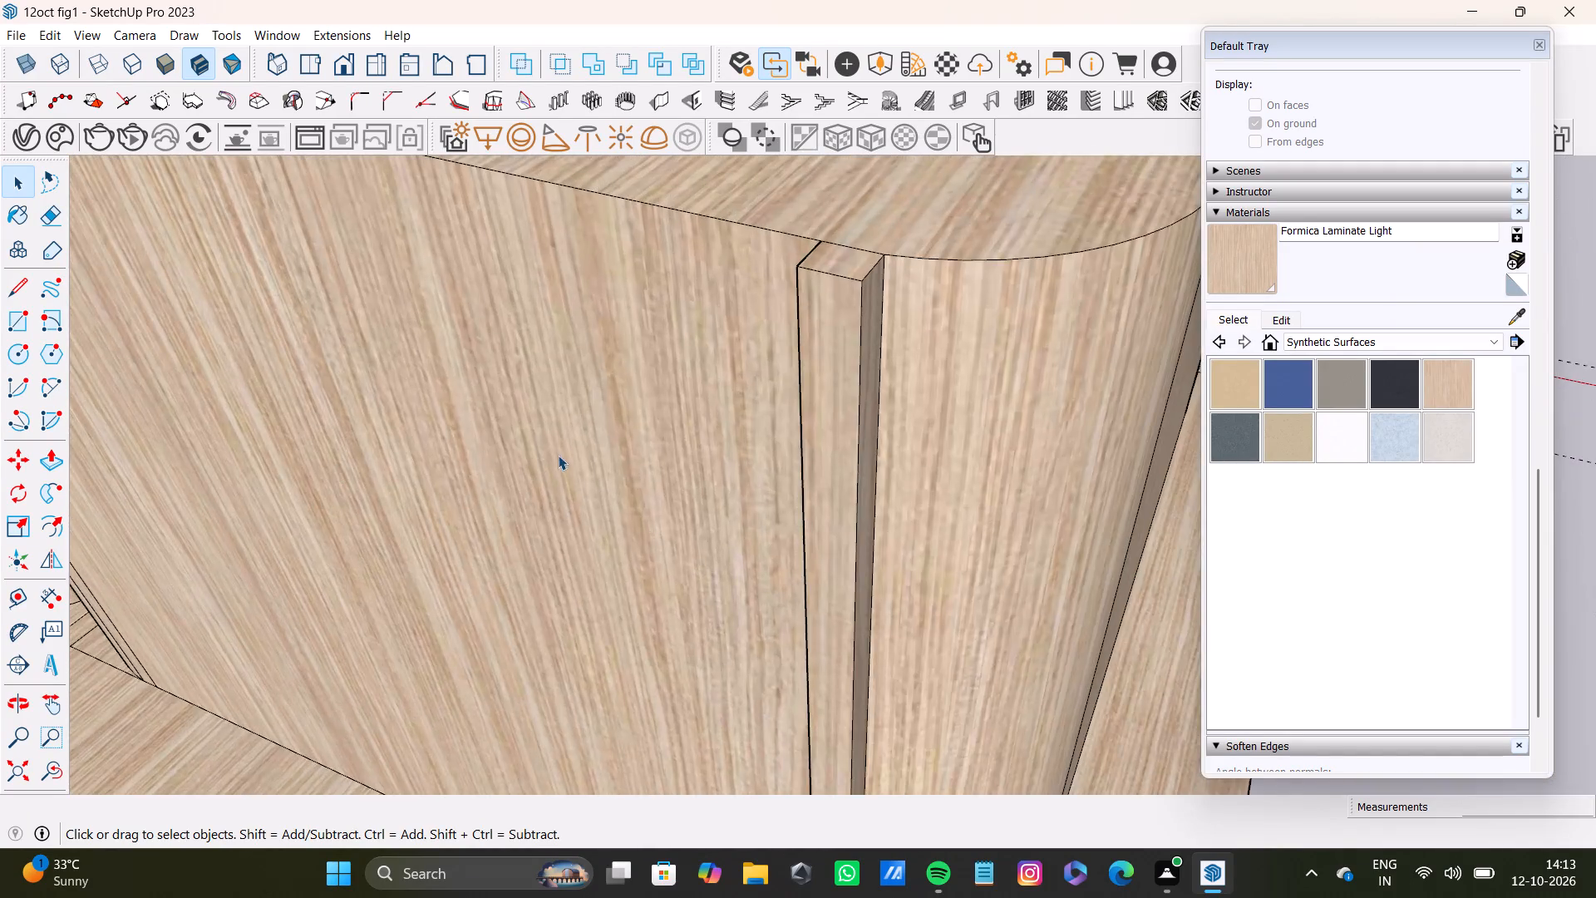
# Copy the raised slat with all its faces about 2' 9" along the back face onto the strip outline nearest the other box.
pyautogui.scroll(-9, 584, 465)
pyautogui.moveTo(630, 442); pyautogui.dragTo(620, 449, button='middle')
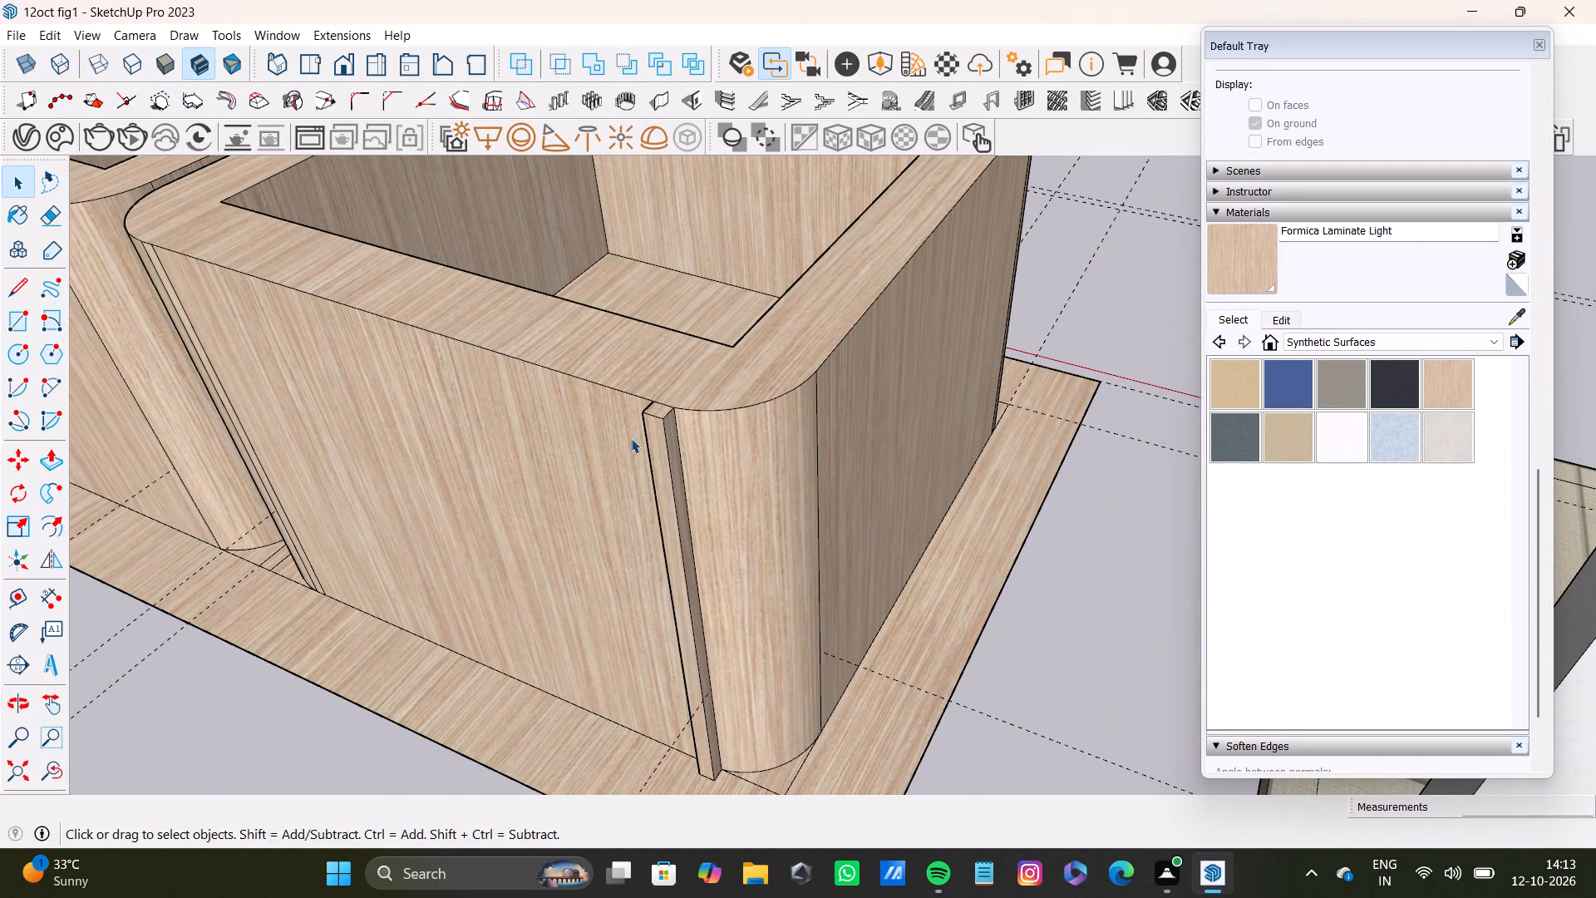
pyautogui.scroll(3, 620, 448)
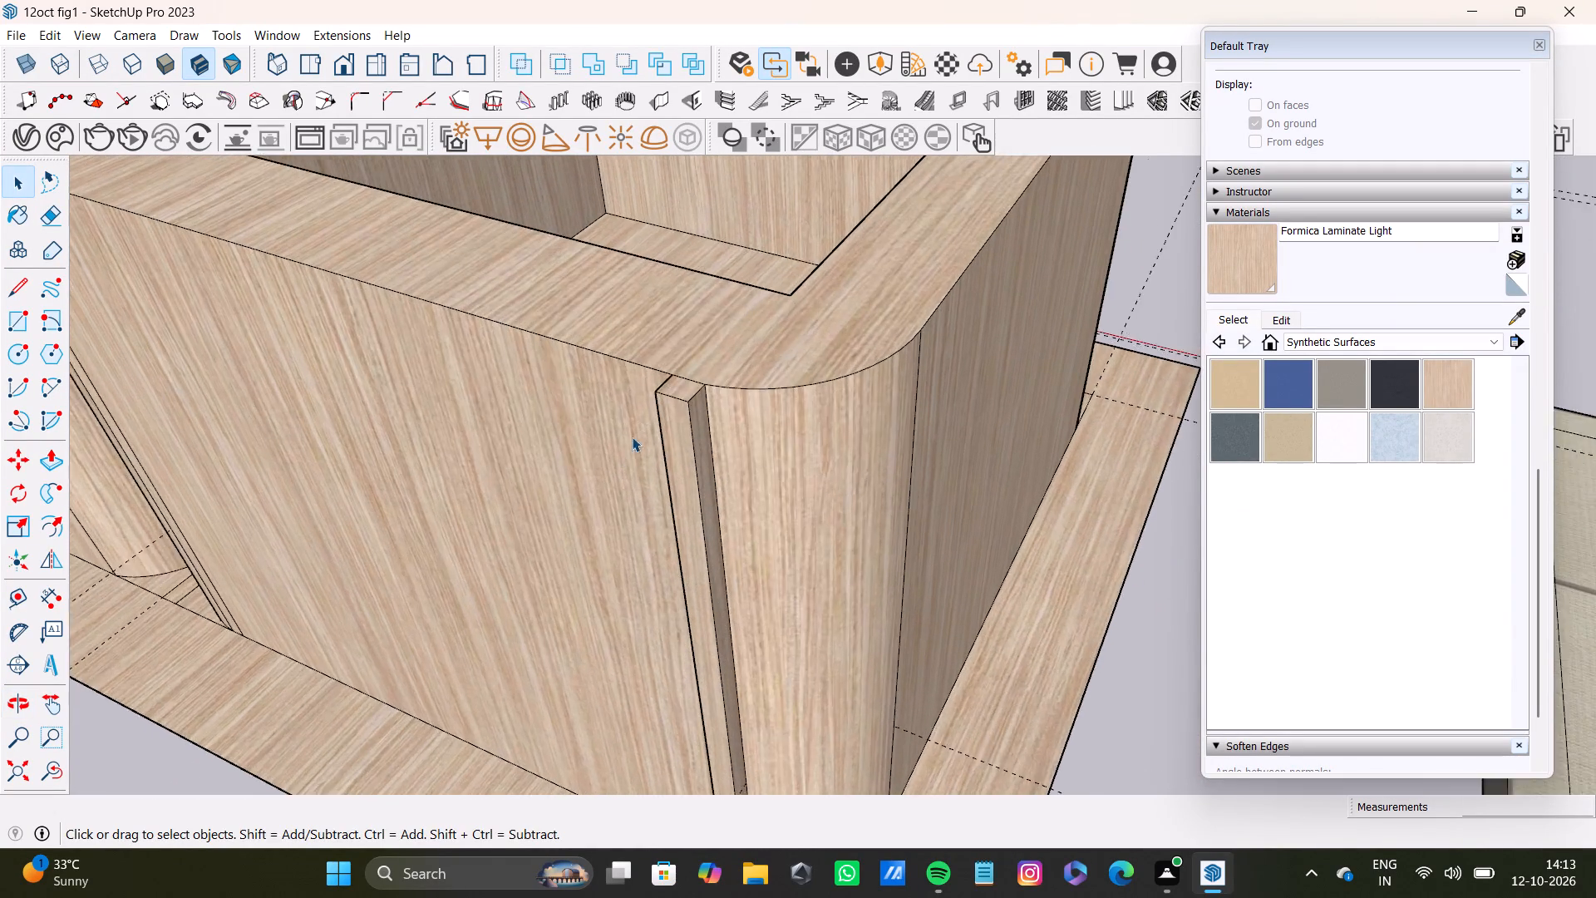
pyautogui.scroll(9, 632, 437)
pyautogui.keyDown('shift'); pyautogui.doubleClick(668, 406); pyautogui.keyUp('shift')
pyautogui.keyDown('shift'); pyautogui.doubleClick(691, 338); pyautogui.keyUp('shift')
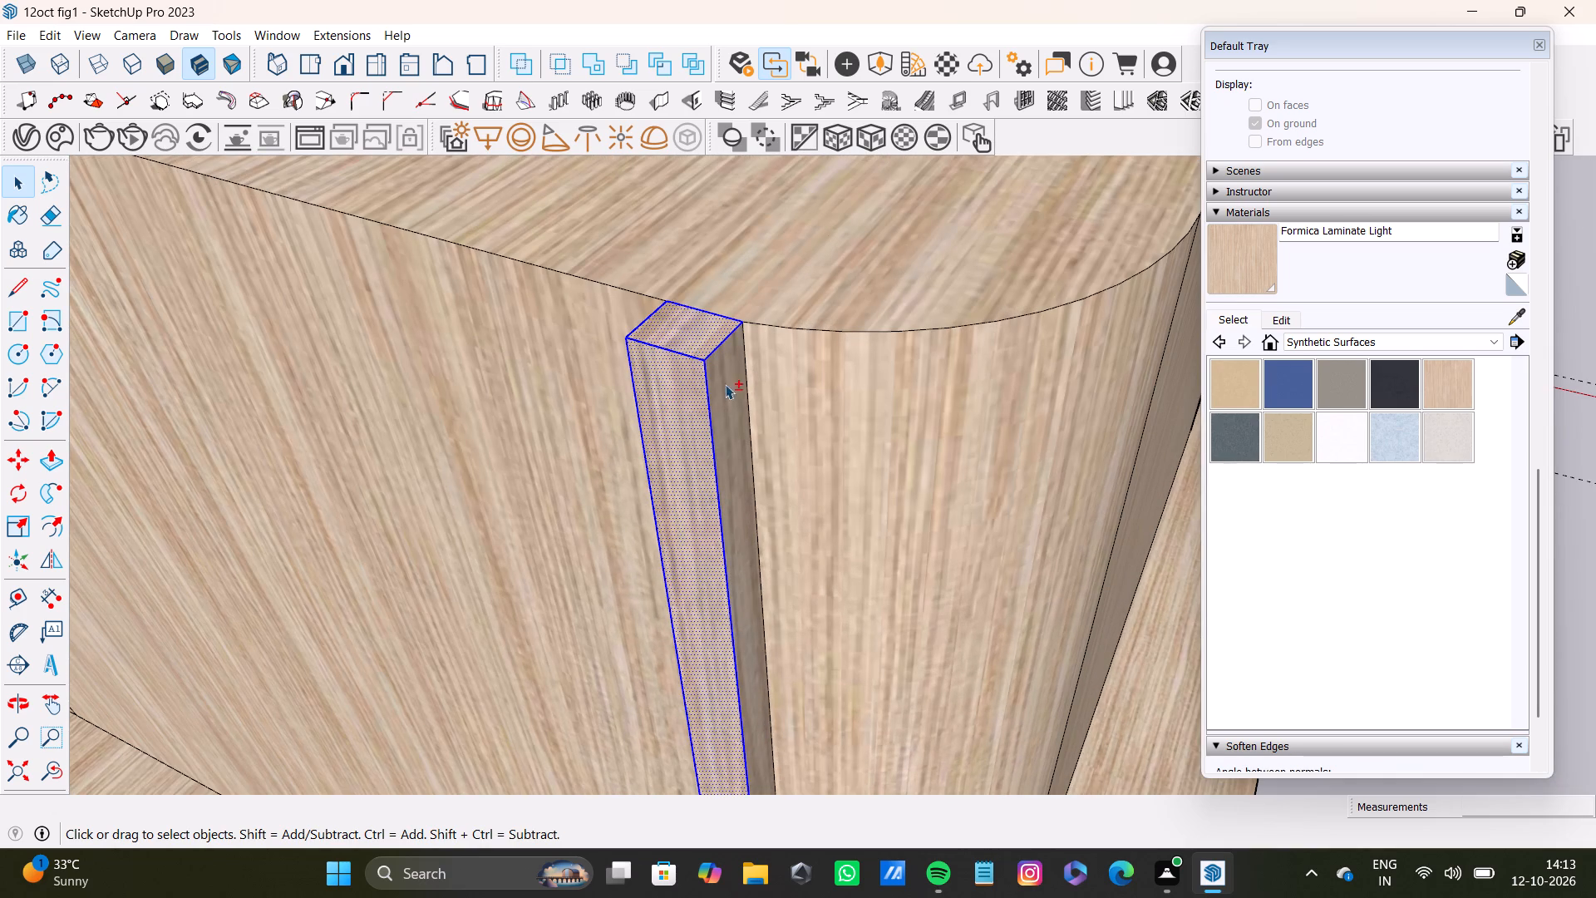
pyautogui.keyDown('shift'); pyautogui.doubleClick(732, 389); pyautogui.keyUp('shift')
pyautogui.keyDown('shift'); pyautogui.scroll(-4, 717, 402); pyautogui.keyUp('shift')
pyautogui.moveTo(700, 451); pyautogui.dragTo(923, 438, button='middle')
pyautogui.scroll(4, 742, 407)
pyautogui.moveTo(737, 416); pyautogui.dragTo(979, 407, button='middle')
pyautogui.scroll(3, 788, 405)
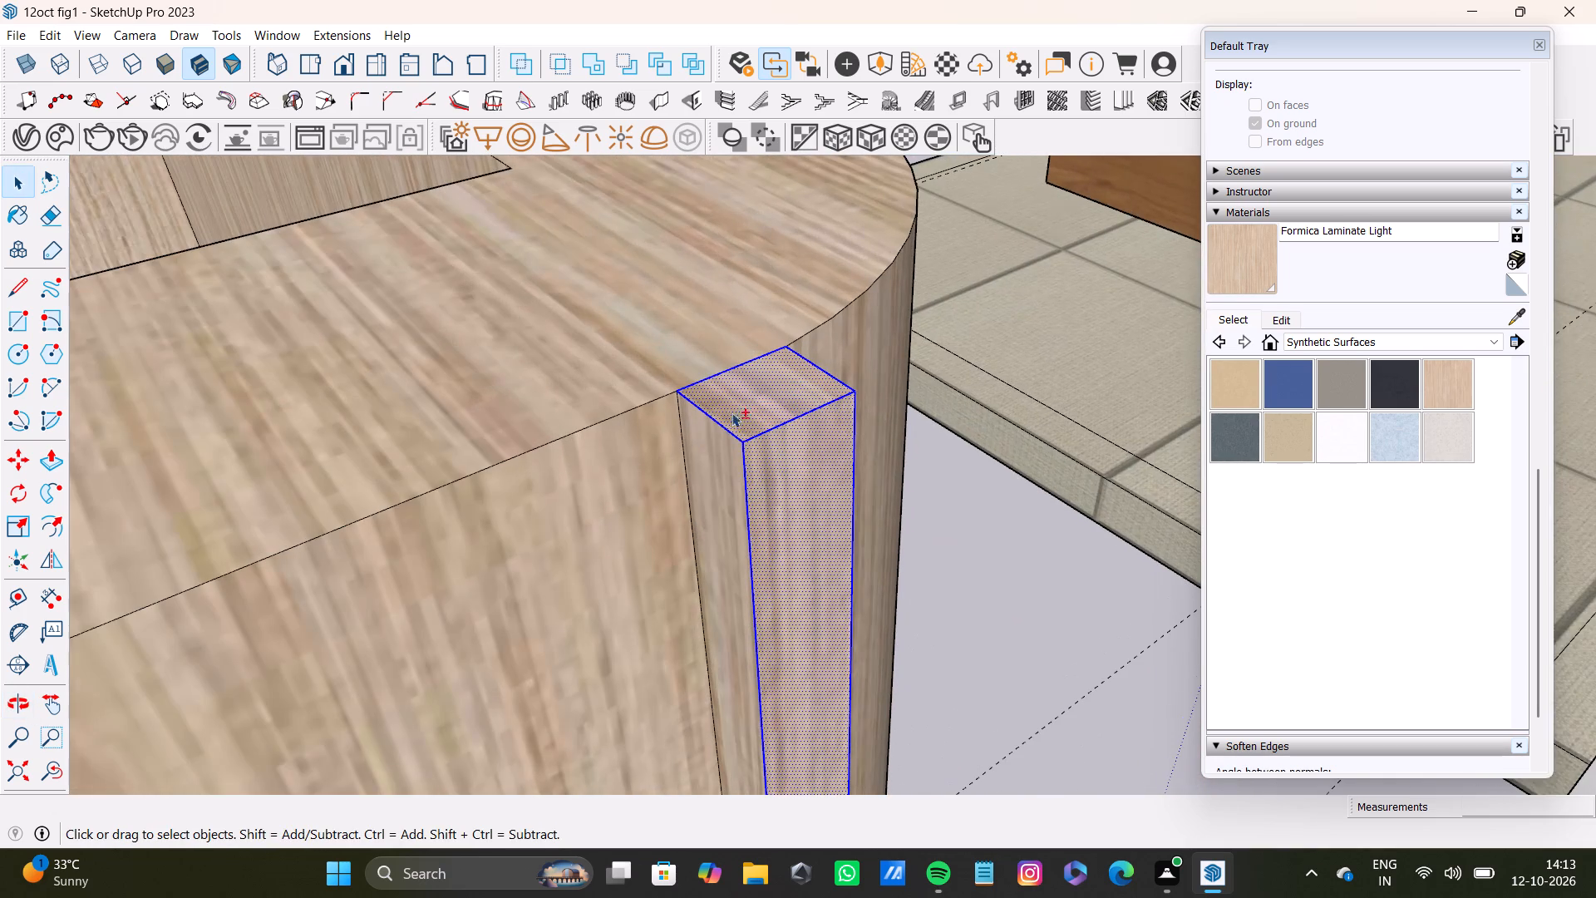
pyautogui.keyDown('shift'); pyautogui.doubleClick(704, 469); pyautogui.keyUp('shift')
pyautogui.keyDown('shift'); pyautogui.scroll(-9, 709, 464); pyautogui.keyUp('shift')
pyautogui.keyDown('shift'); pyautogui.moveTo(863, 610); pyautogui.dragTo(956, 372, button='middle'); pyautogui.keyUp('shift')
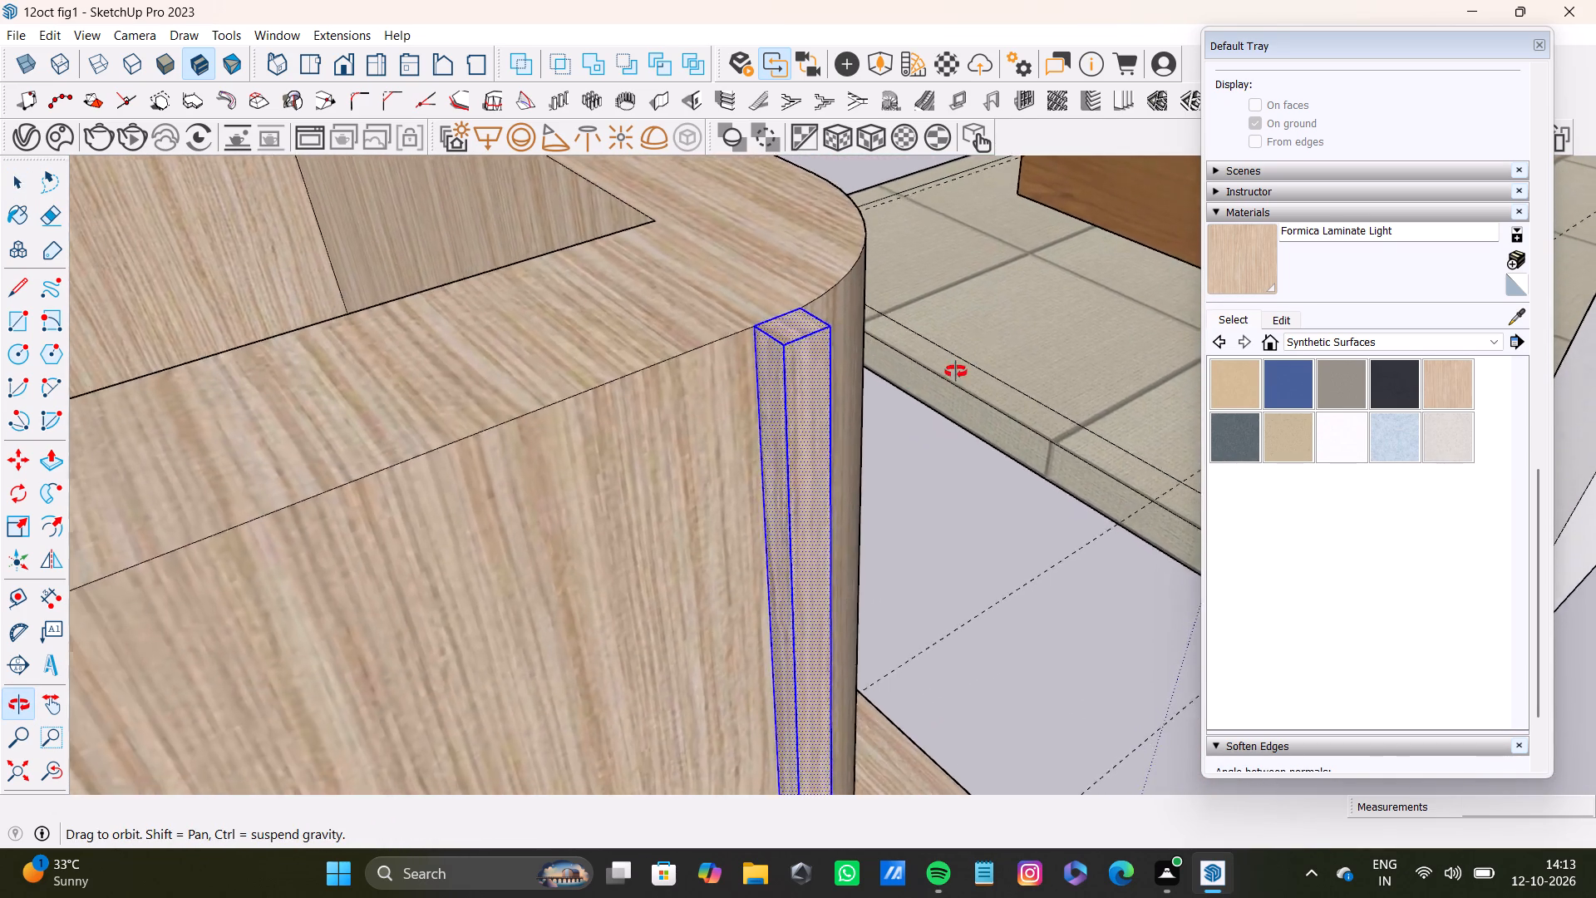
pyautogui.keyDown('shift'); pyautogui.moveTo(956, 372); pyautogui.dragTo(501, 521, button='middle'); pyautogui.keyUp('shift')
pyautogui.scroll(-5, 486, 518)
pyautogui.keyDown('shift'); pyautogui.moveTo(505, 505); pyautogui.dragTo(895, 487, button='middle'); pyautogui.keyUp('shift')
pyautogui.keyDown('shift'); pyautogui.click(56, 772); pyautogui.keyUp('shift')
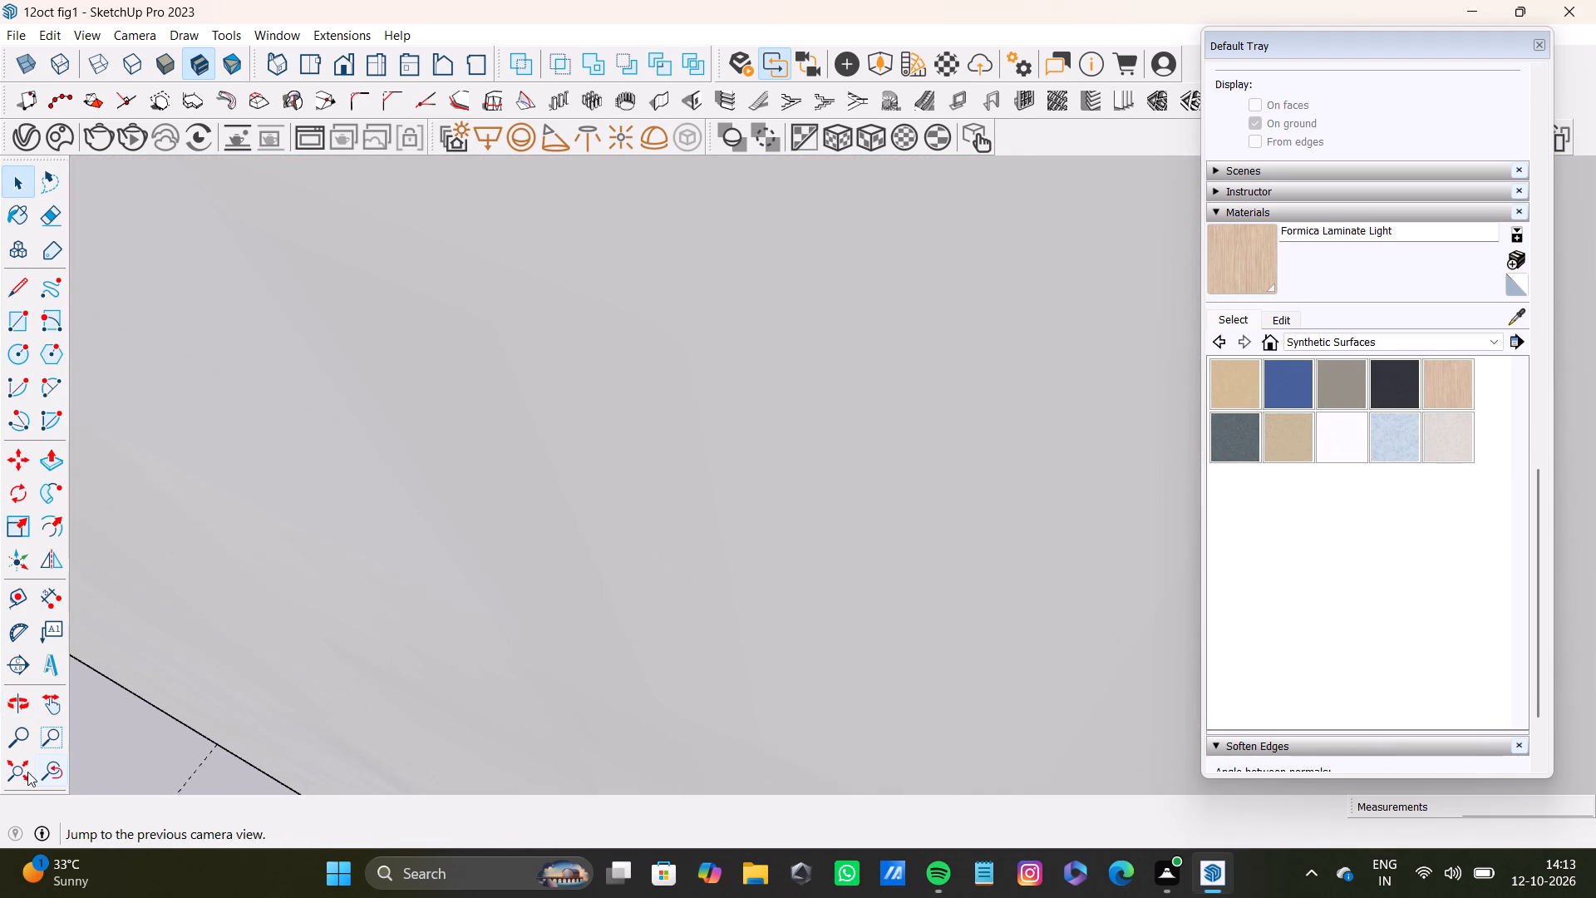
pyautogui.keyDown('shift'); pyautogui.click(23, 772); pyautogui.keyUp('shift')
pyautogui.keyDown('shift'); pyautogui.moveTo(730, 496); pyautogui.dragTo(943, 496, button='middle'); pyautogui.keyUp('shift')
pyautogui.keyDown('shift'); pyautogui.scroll(11, 723, 484); pyautogui.keyUp('shift')
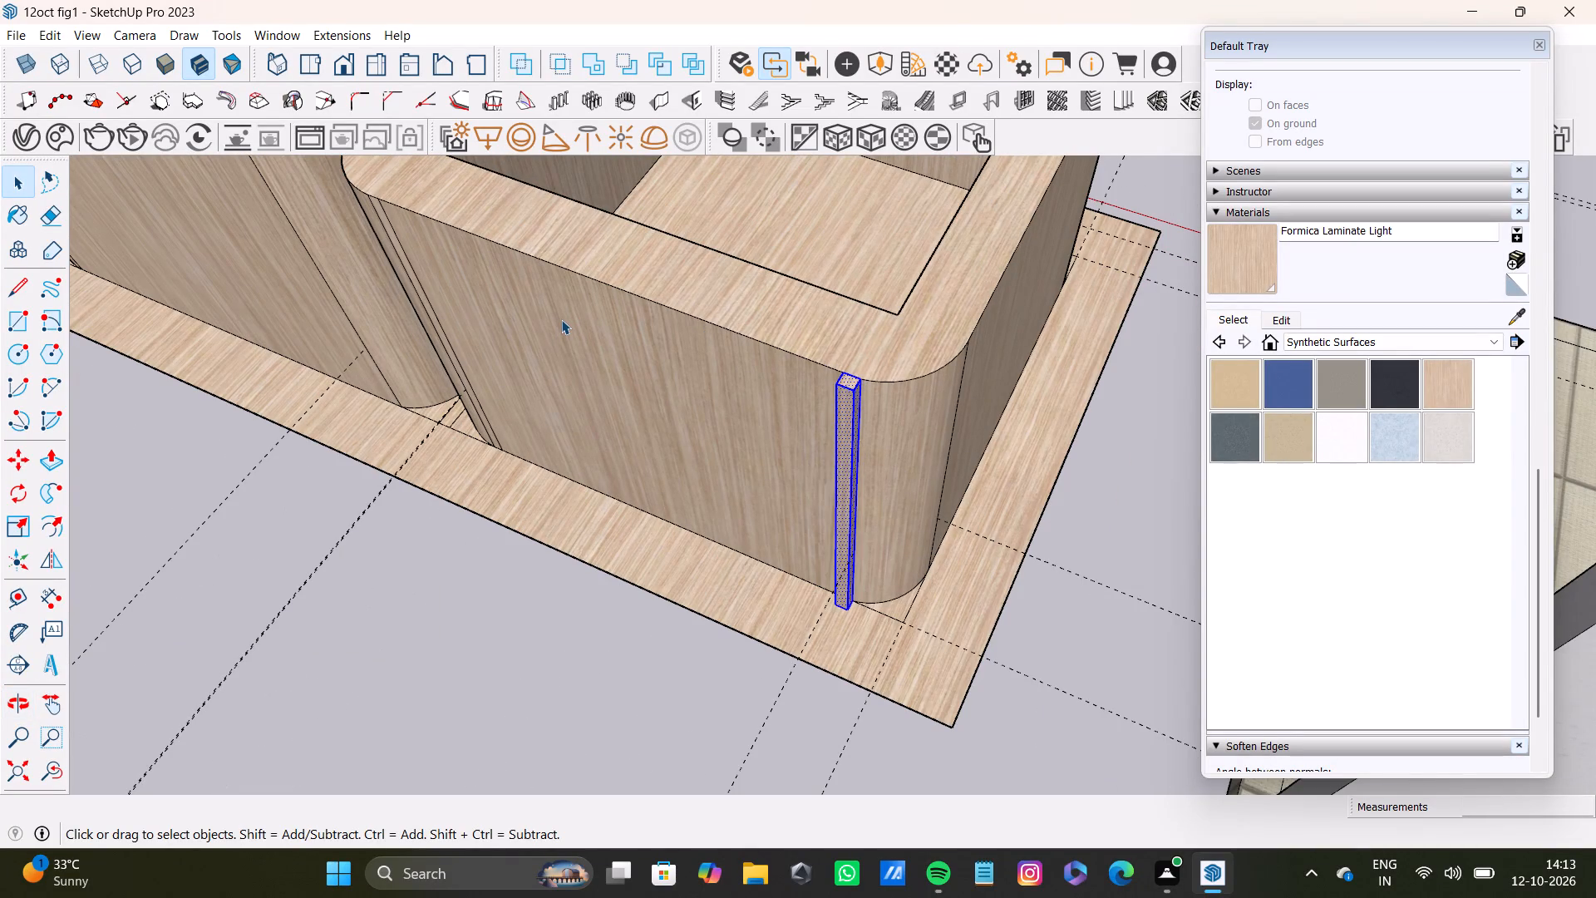
pyautogui.scroll(-7, 911, 390)
pyautogui.keyDown('shift'); pyautogui.moveTo(836, 379); pyautogui.dragTo(825, 442, button='middle'); pyautogui.keyUp('shift')
pyautogui.scroll(11, 835, 448)
pyautogui.press('m')
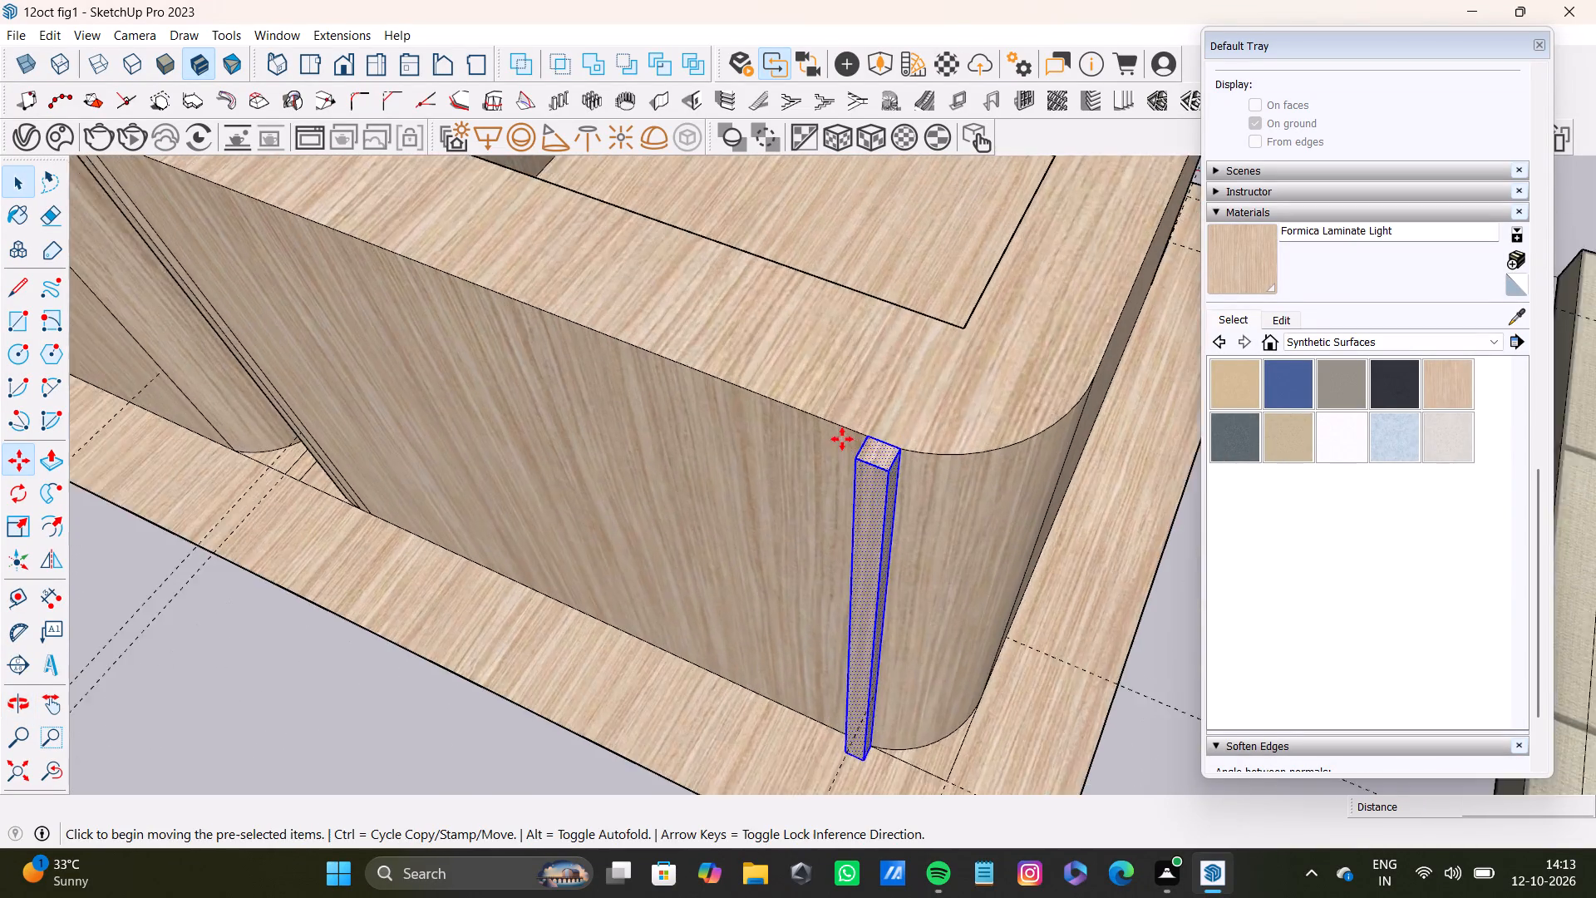
pyautogui.scroll(6, 842, 439)
pyautogui.click(890, 429)
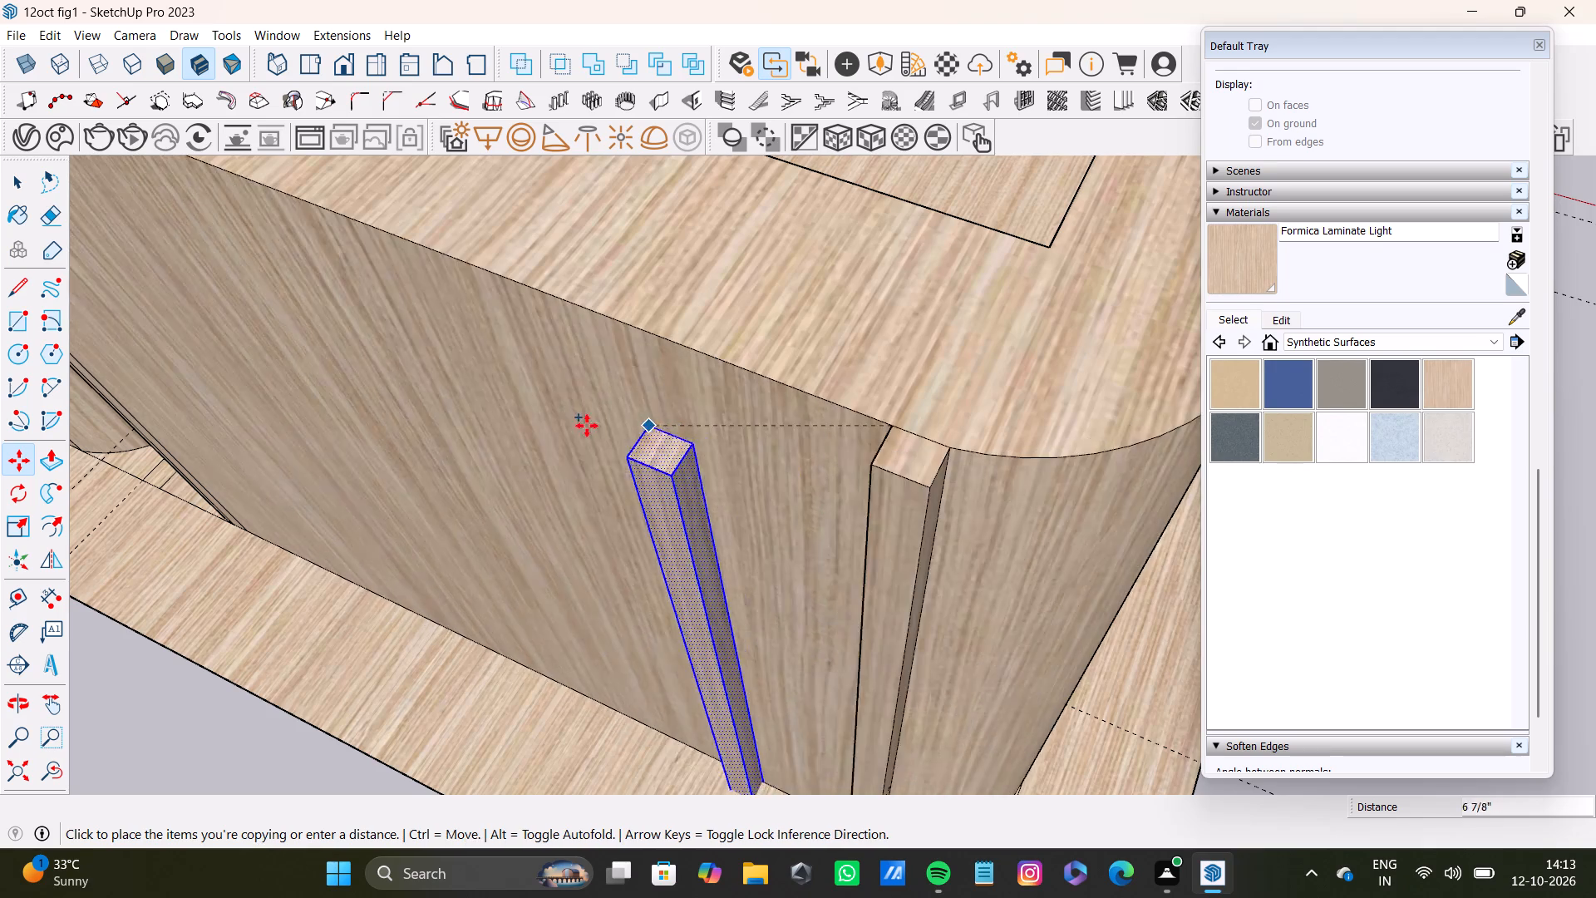
pyautogui.scroll(-3, 584, 424)
pyautogui.keyDown('shift'); pyautogui.moveTo(148, 267); pyautogui.dragTo(1106, 372, button='middle'); pyautogui.keyUp('shift')
pyautogui.moveTo(978, 365); pyautogui.dragTo(919, 514, button='middle')
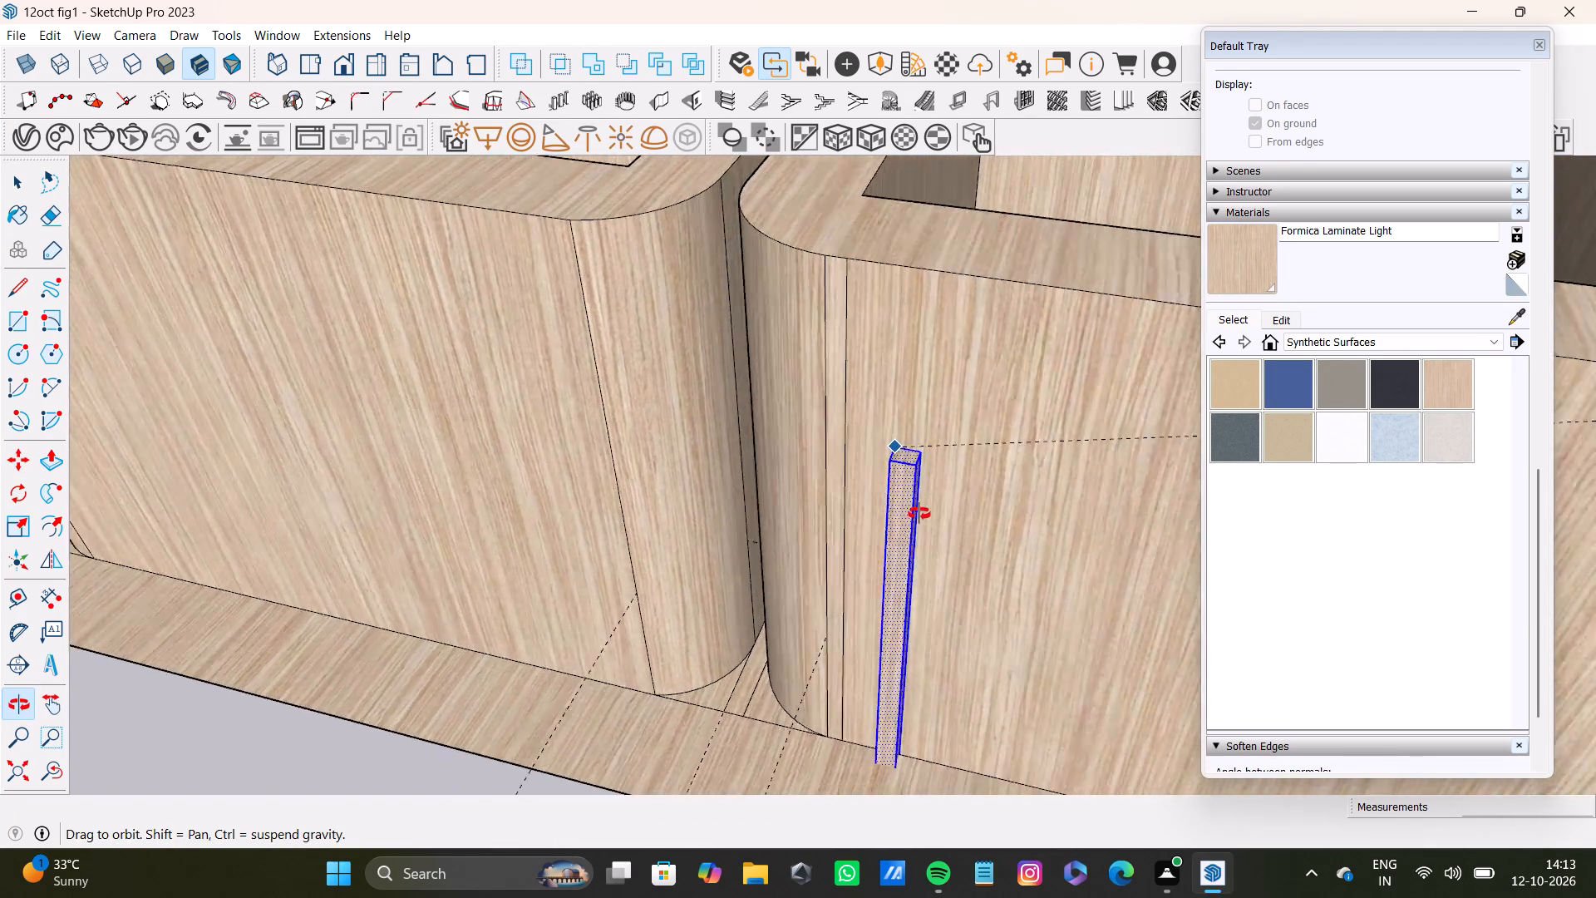
pyautogui.moveTo(919, 514); pyautogui.dragTo(887, 560, button='middle')
pyautogui.scroll(1, 857, 392)
pyautogui.click(803, 350)
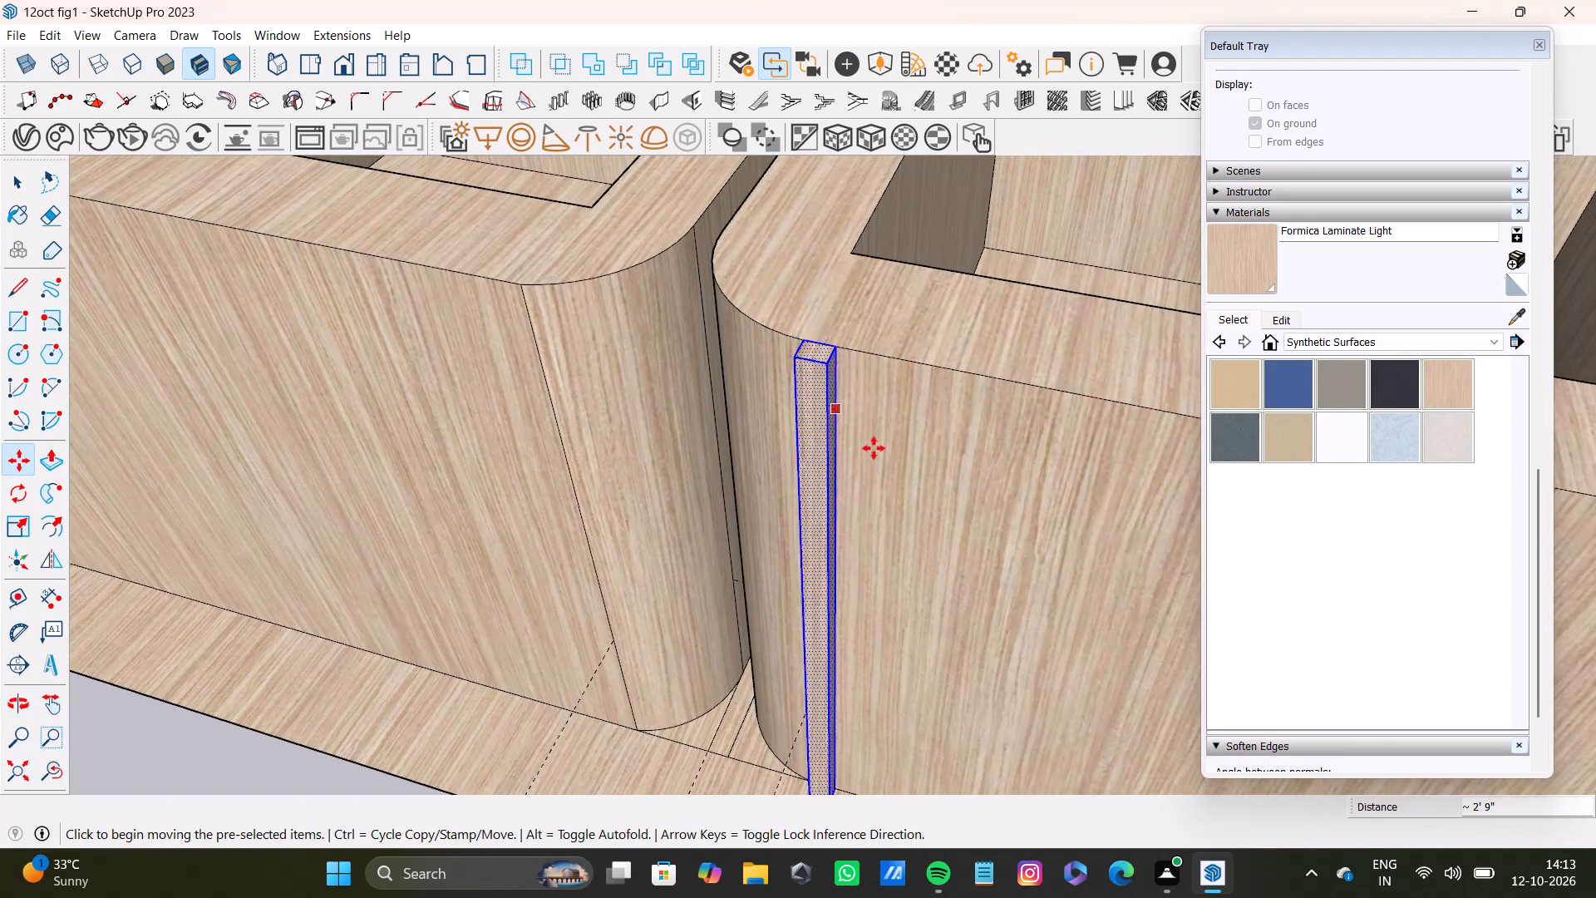
# Divide the distance between the two end slats into 9 equal spacings filled with slat copies.
pyautogui.scroll(-8, 874, 448)
pyautogui.keyDown('shift'); pyautogui.moveTo(959, 456); pyautogui.dragTo(316, 374, button='middle'); pyautogui.keyUp('shift')
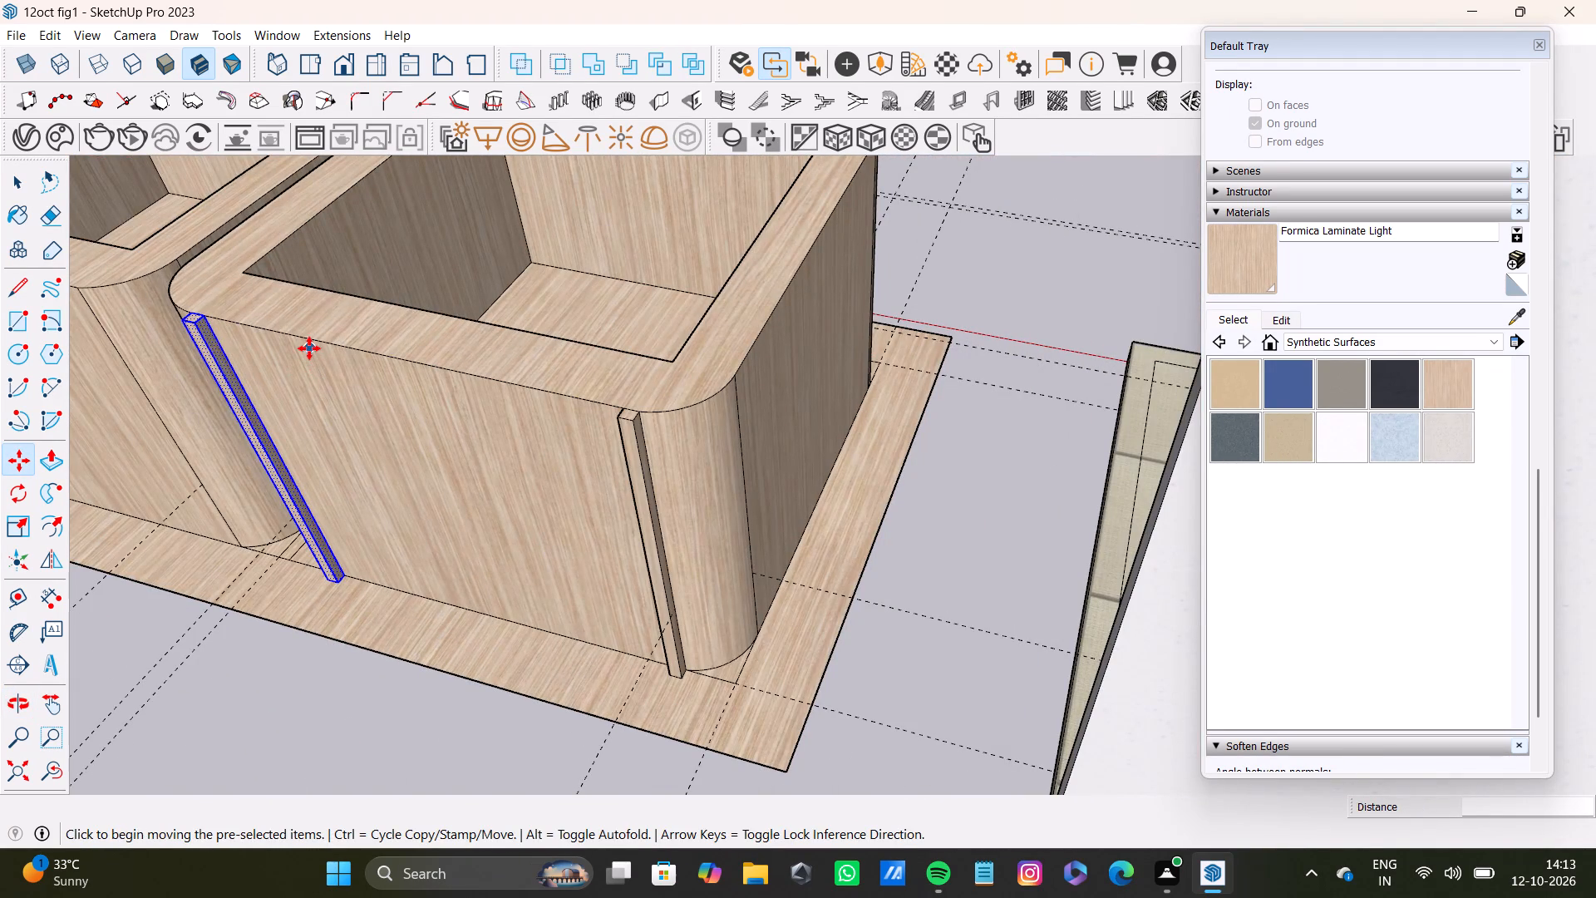
pyautogui.scroll(-5, 515, 451)
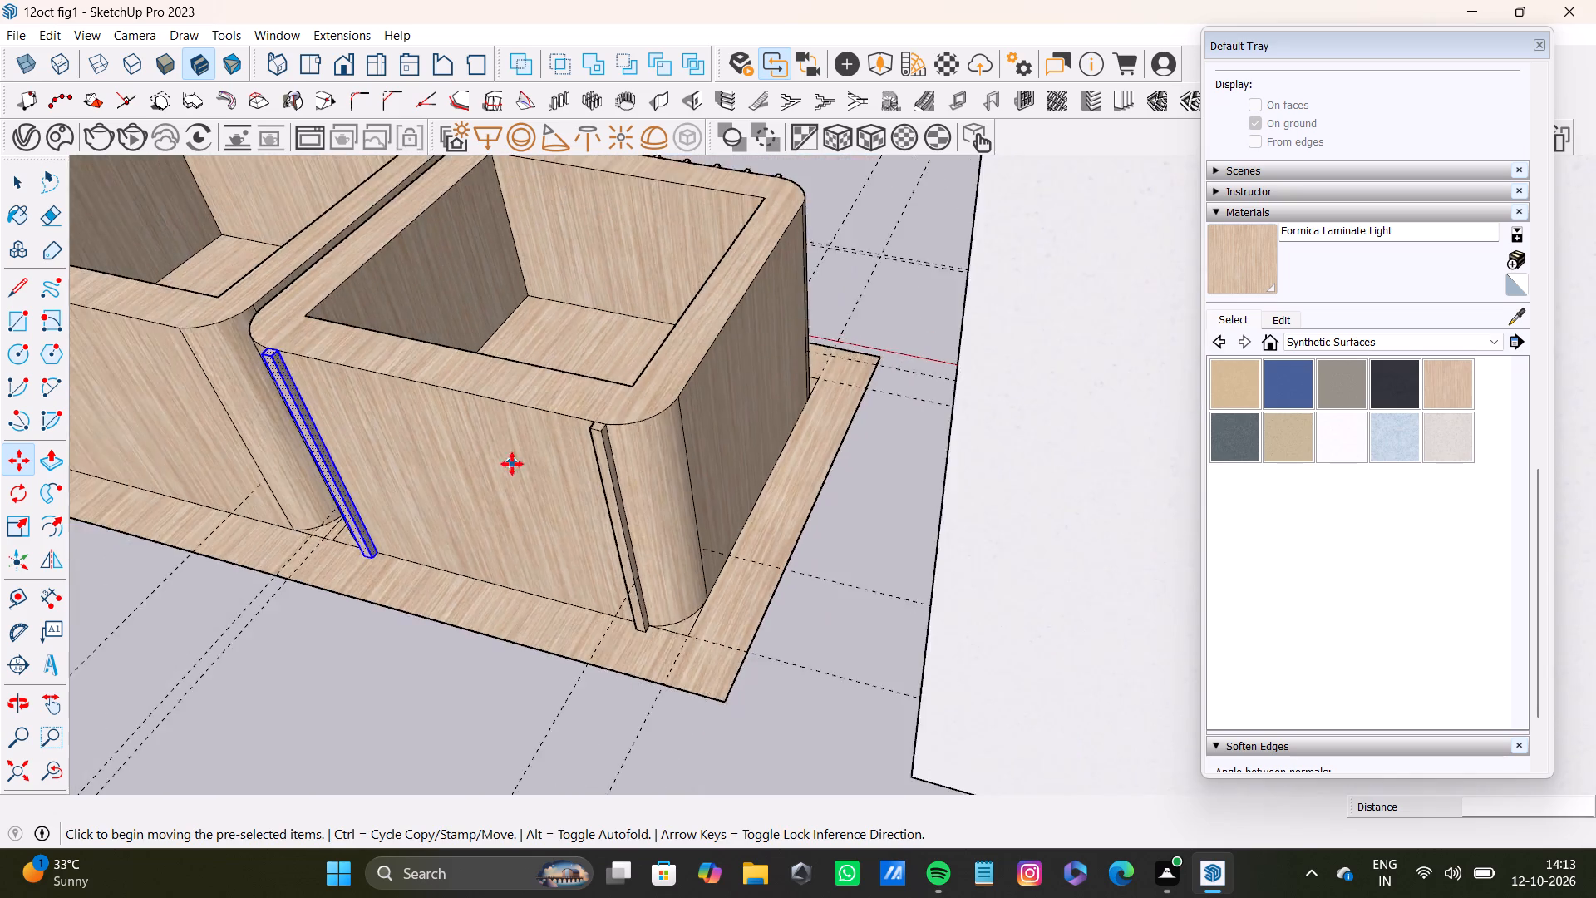
pyautogui.scroll(-2, 512, 464)
pyautogui.moveTo(495, 528); pyautogui.dragTo(607, 479, button='middle')
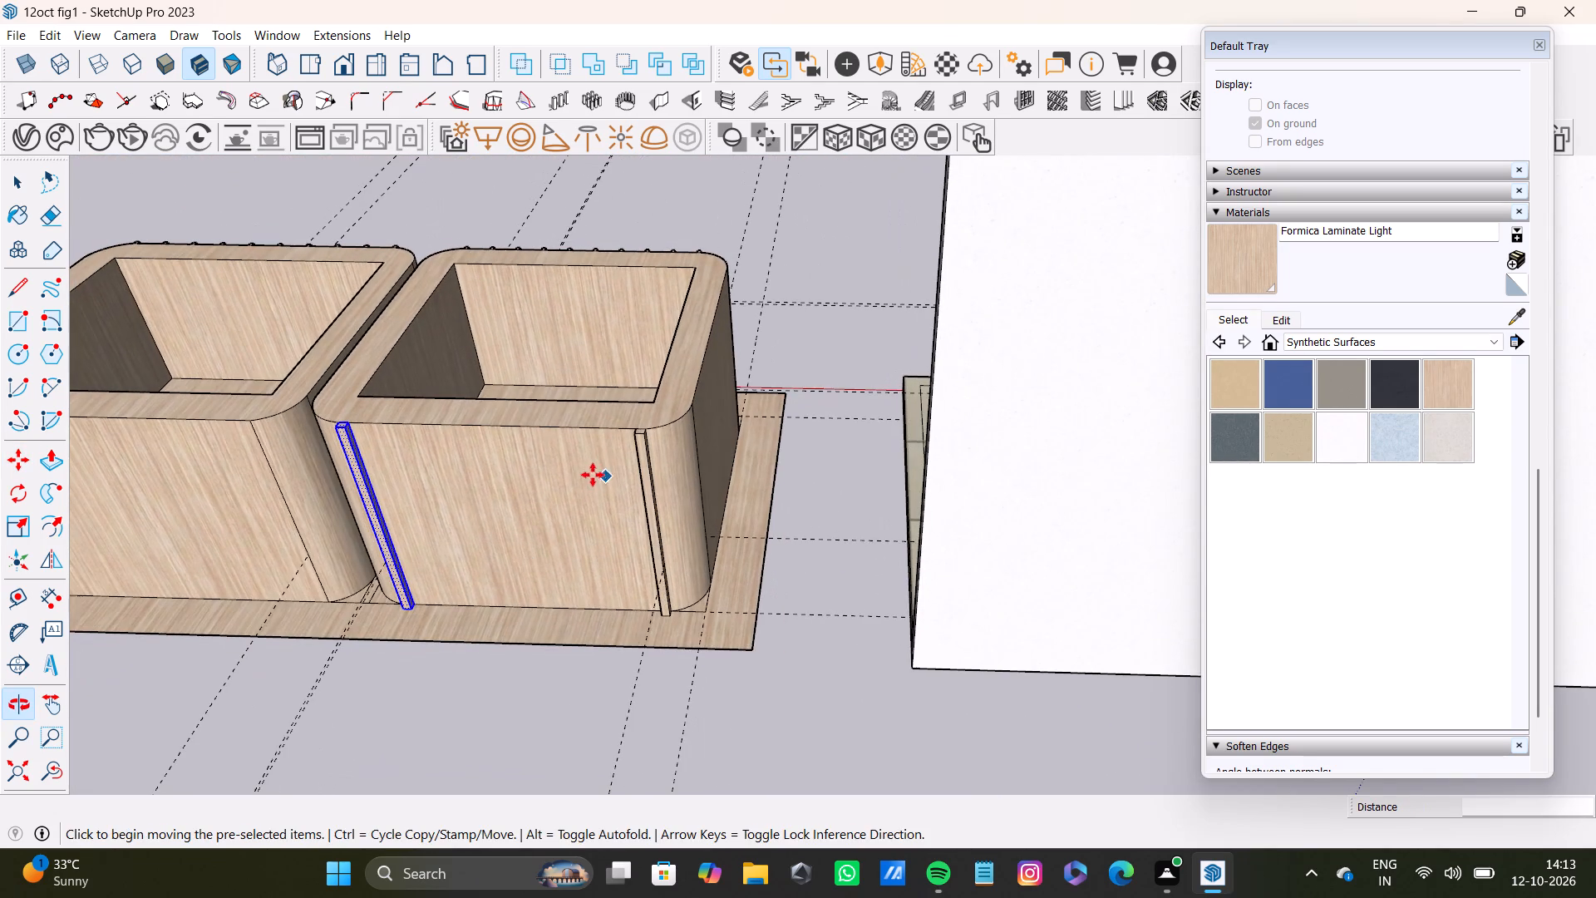
pyautogui.press('/')
pyautogui.press('9')
pyautogui.press('Return')
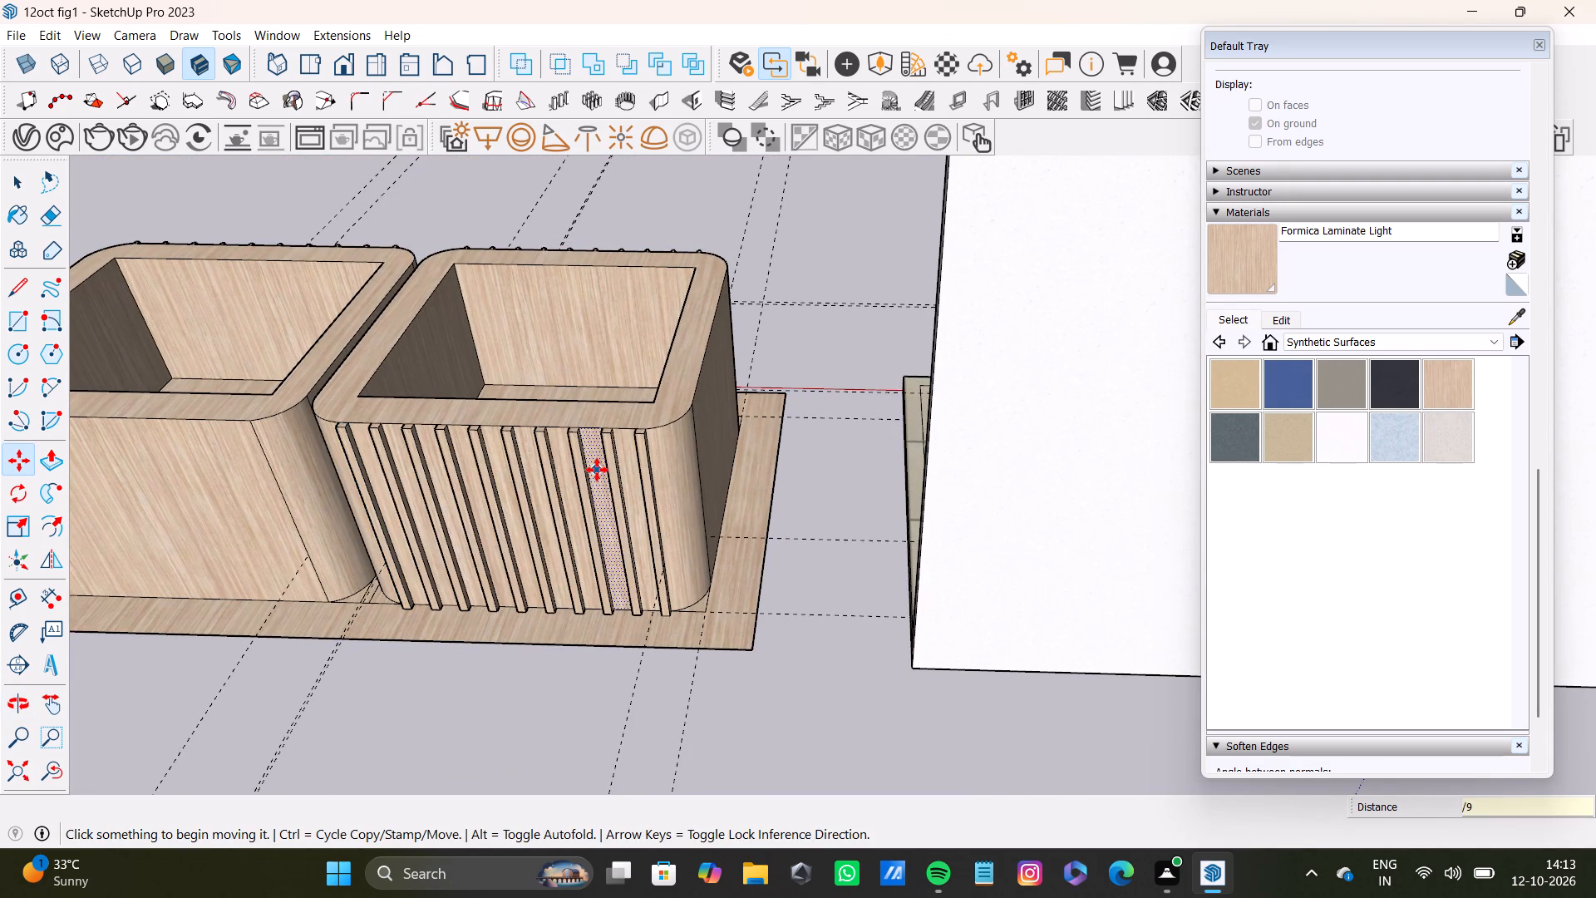
# Examine the slatted back face of the box along its top rim and base for the slats' spacing and fit.
pyautogui.press('space')
pyautogui.scroll(12, 394, 502)
pyautogui.scroll(-4, 307, 368)
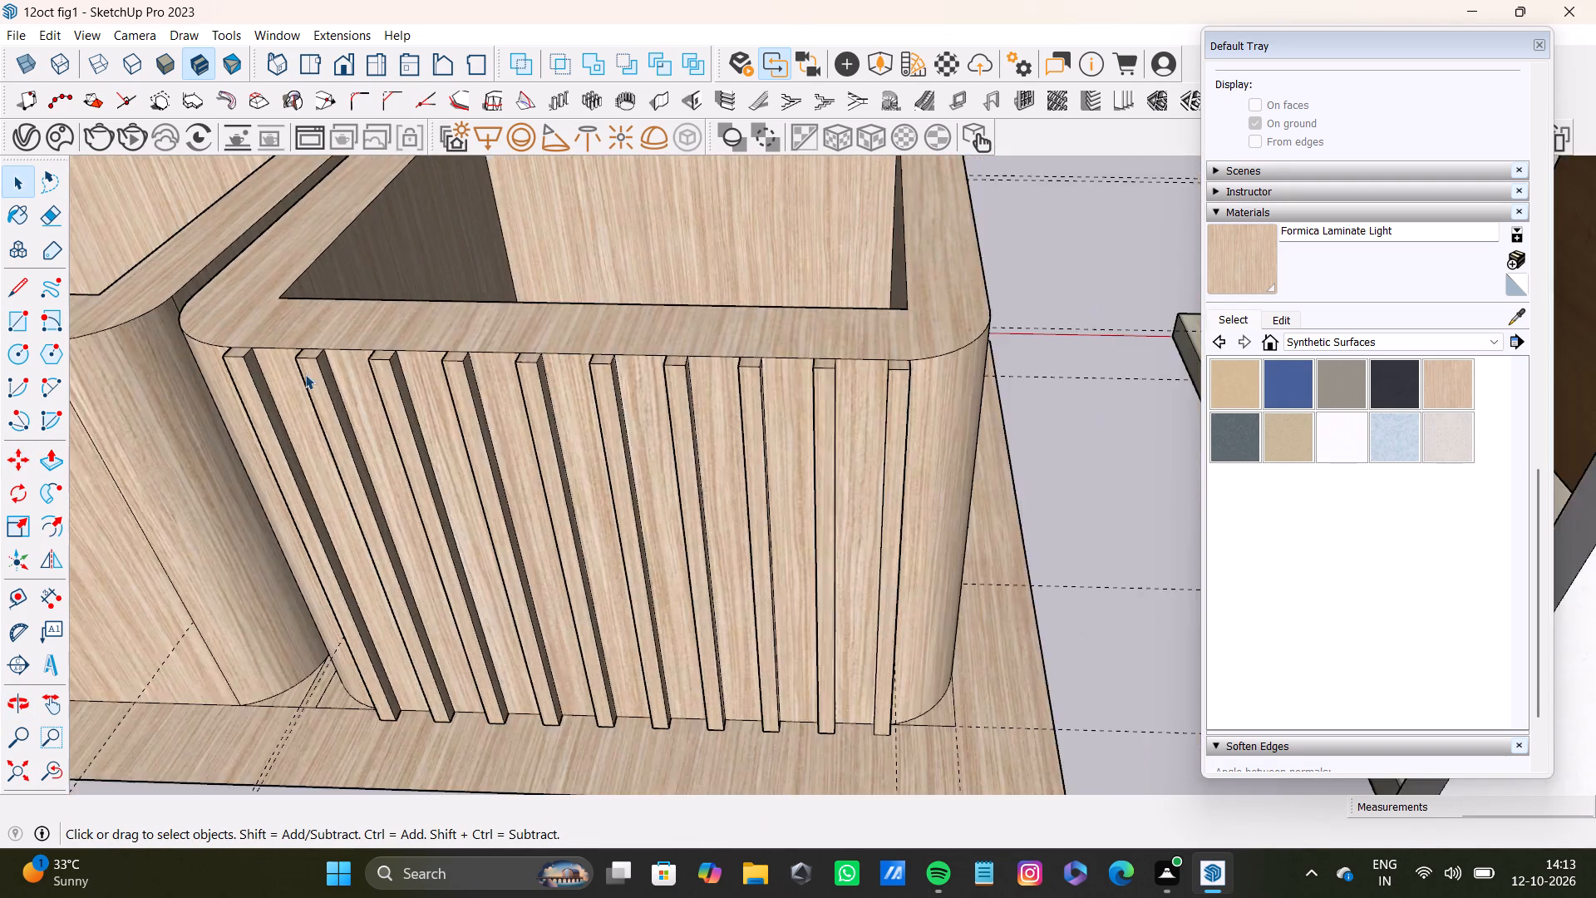
pyautogui.scroll(-5, 305, 374)
pyautogui.keyDown('shift'); pyautogui.moveTo(481, 571); pyautogui.dragTo(549, 472, button='middle'); pyautogui.keyUp('shift')
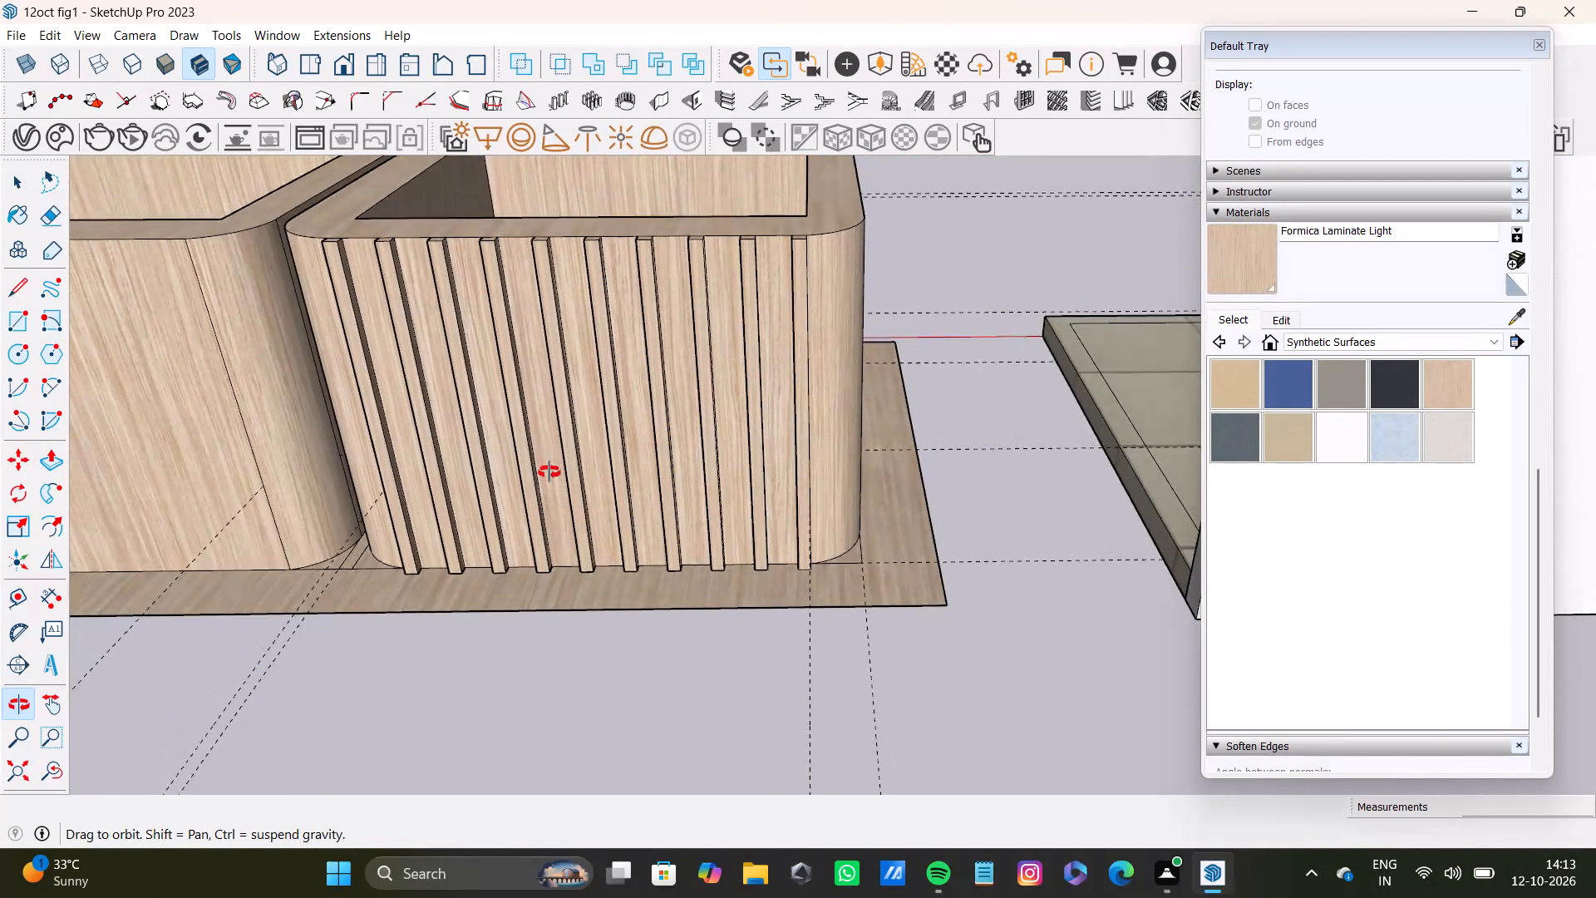
pyautogui.keyDown('shift'); pyautogui.moveTo(549, 472); pyautogui.dragTo(549, 473, button='middle'); pyautogui.keyUp('shift')
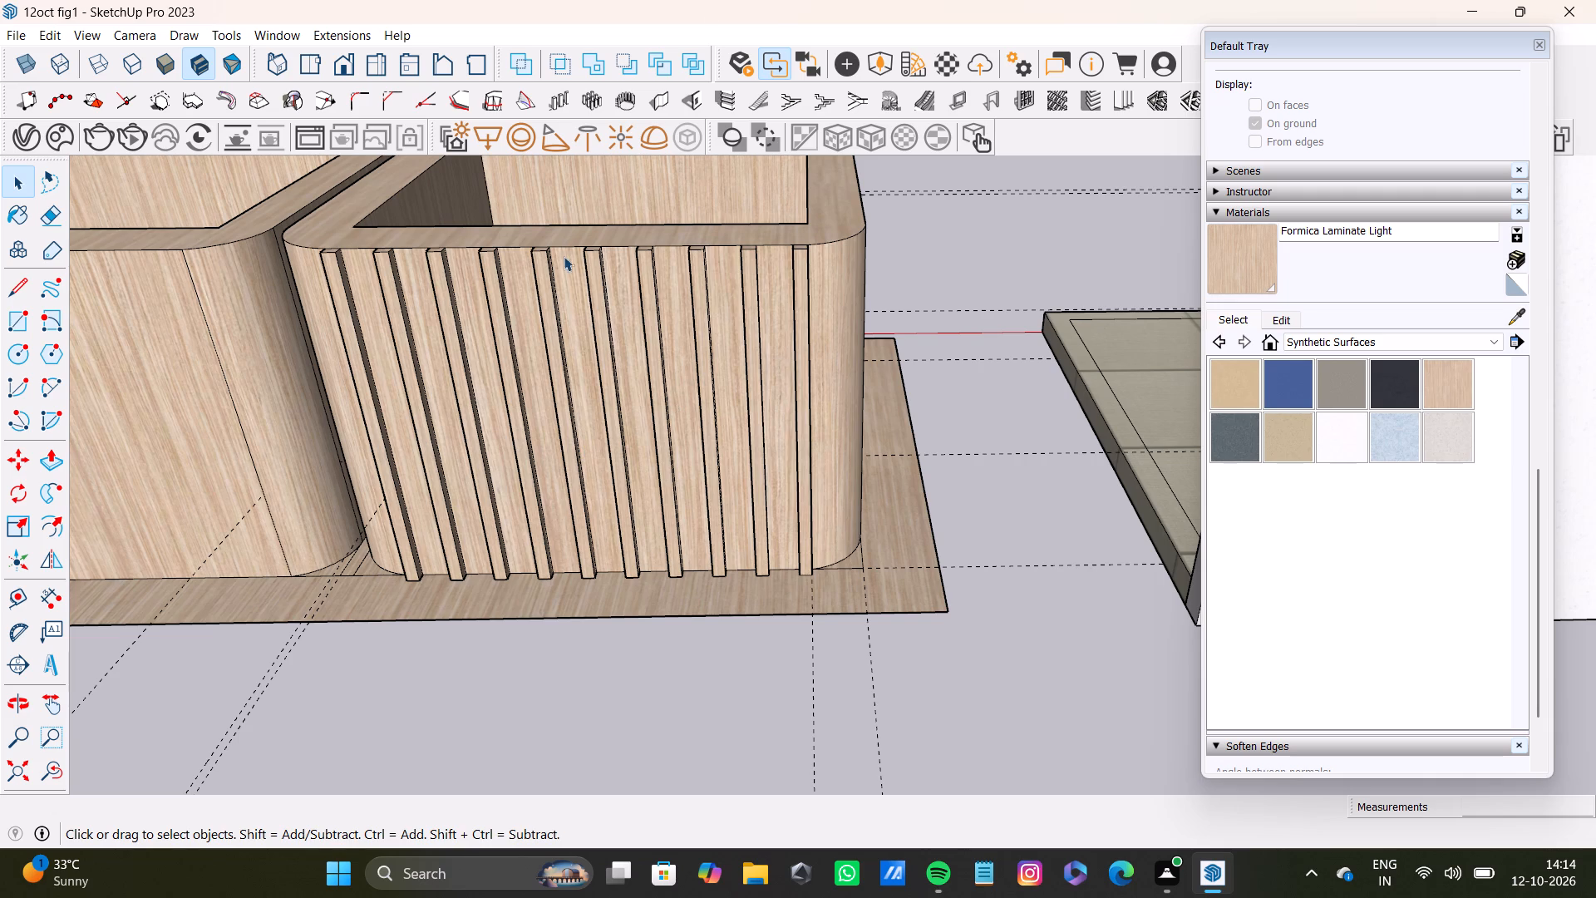
pyautogui.scroll(3, 470, 276)
pyautogui.scroll(-12, 480, 271)
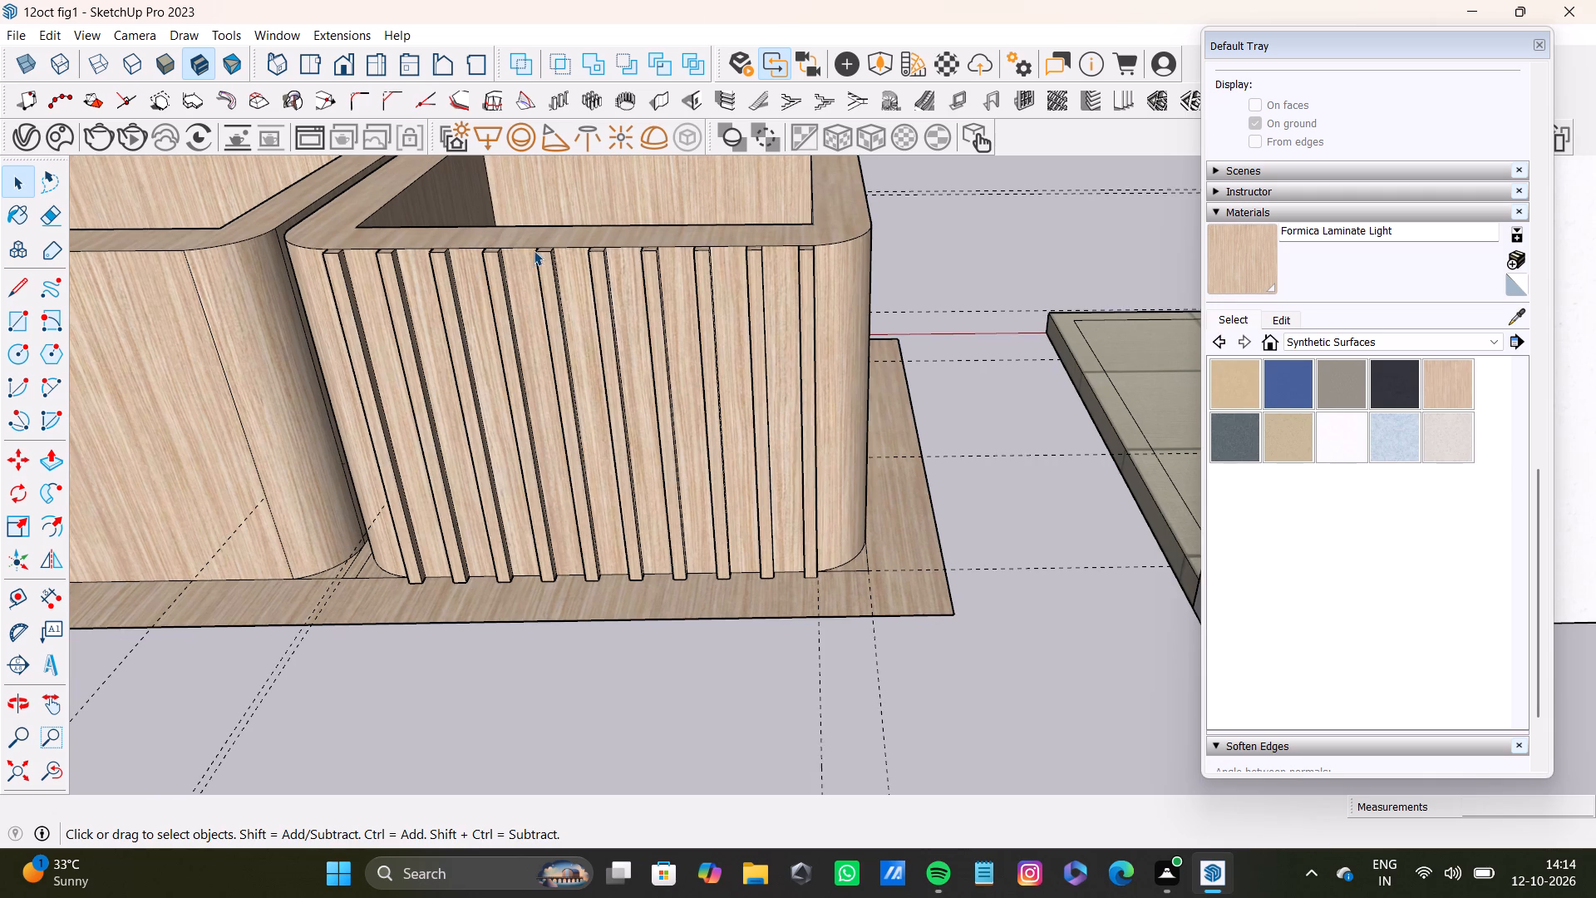
pyautogui.scroll(-10, 534, 276)
pyautogui.keyDown('shift'); pyautogui.moveTo(529, 287); pyautogui.dragTo(653, 299, button='middle'); pyautogui.keyUp('shift')
pyautogui.scroll(9, 633, 307)
pyautogui.moveTo(629, 308); pyautogui.dragTo(633, 175, button='middle')
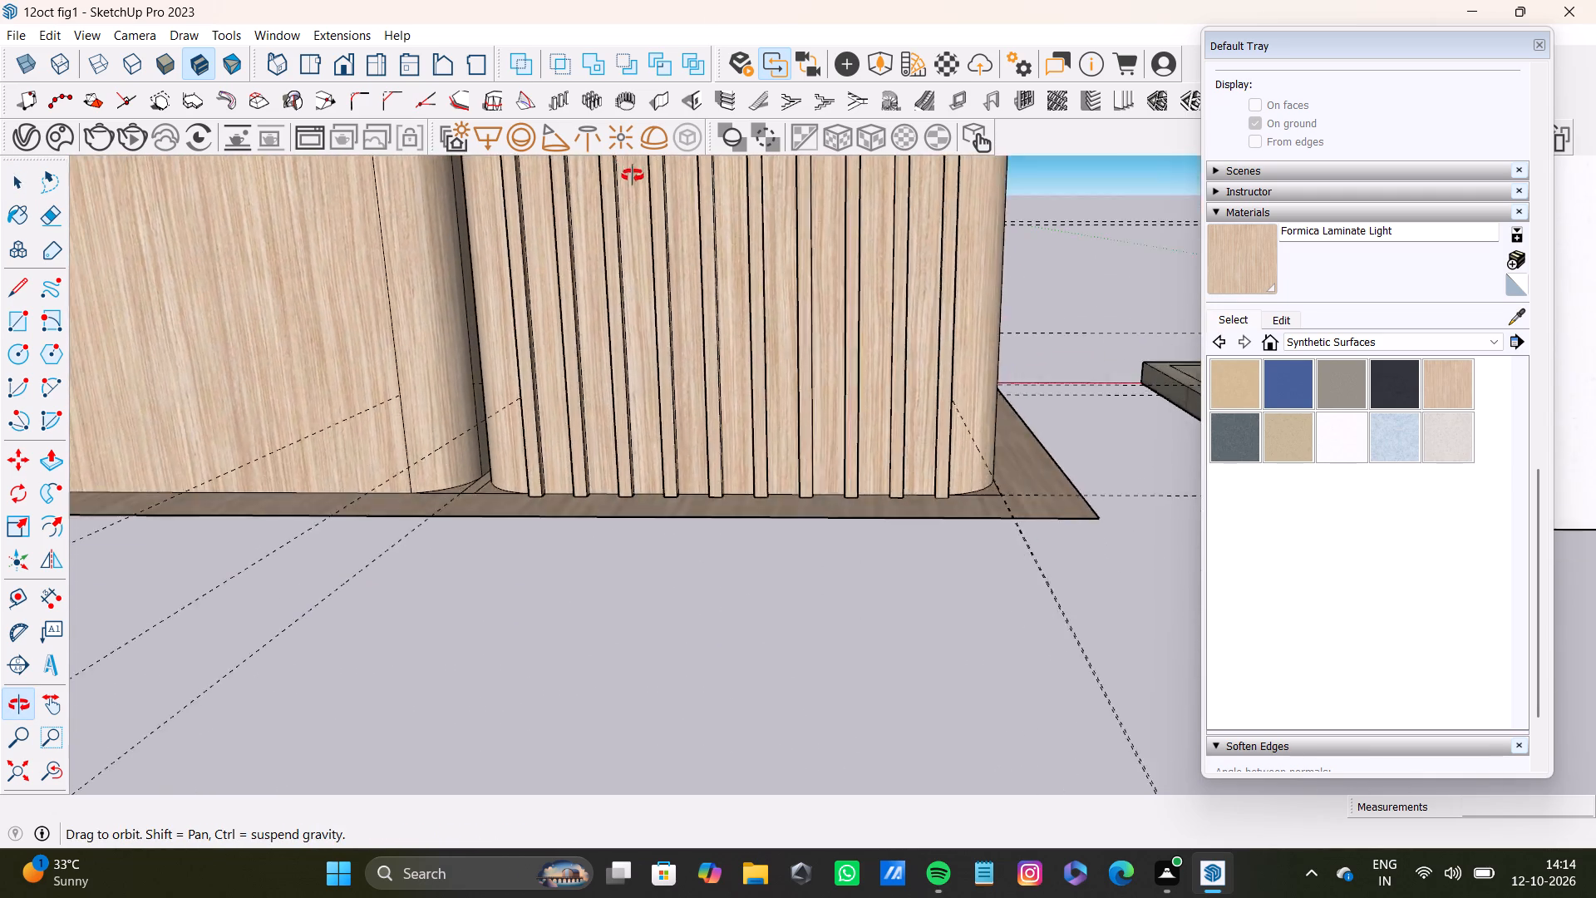
pyautogui.moveTo(633, 175); pyautogui.dragTo(620, 465, button='middle')
pyautogui.scroll(8, 528, 401)
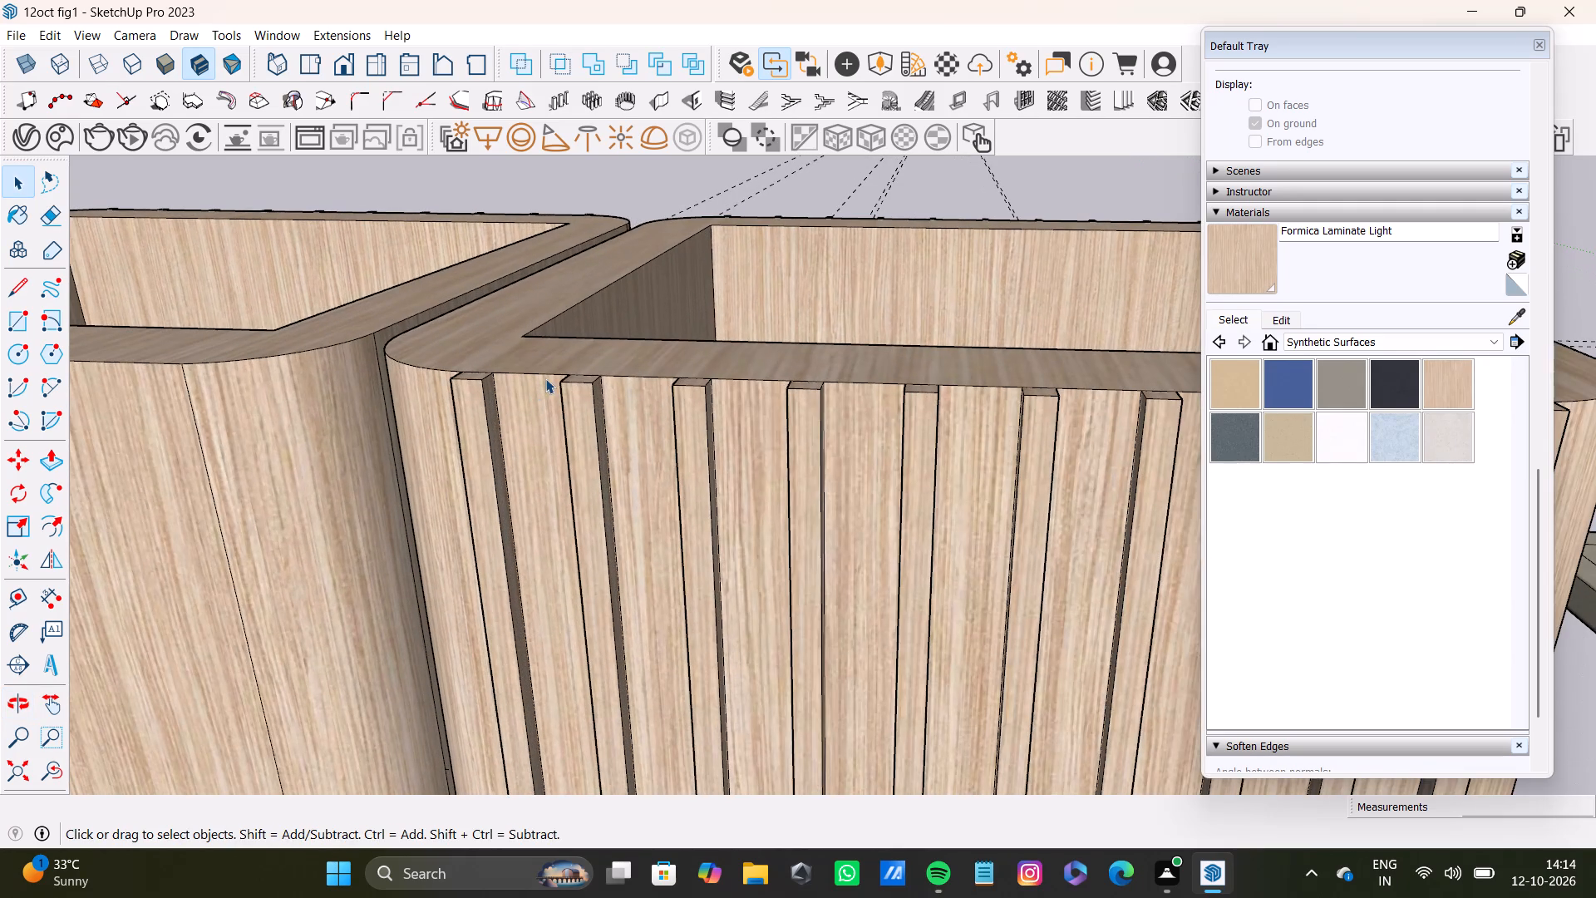
# Place a horizontal guide line about 5 7/8" below the box's top rim across the slatted back face.
pyautogui.press('t')
pyautogui.click(642, 376)
pyautogui.scroll(-3, 702, 468)
pyautogui.moveTo(754, 492); pyautogui.dragTo(422, 397, button='middle')
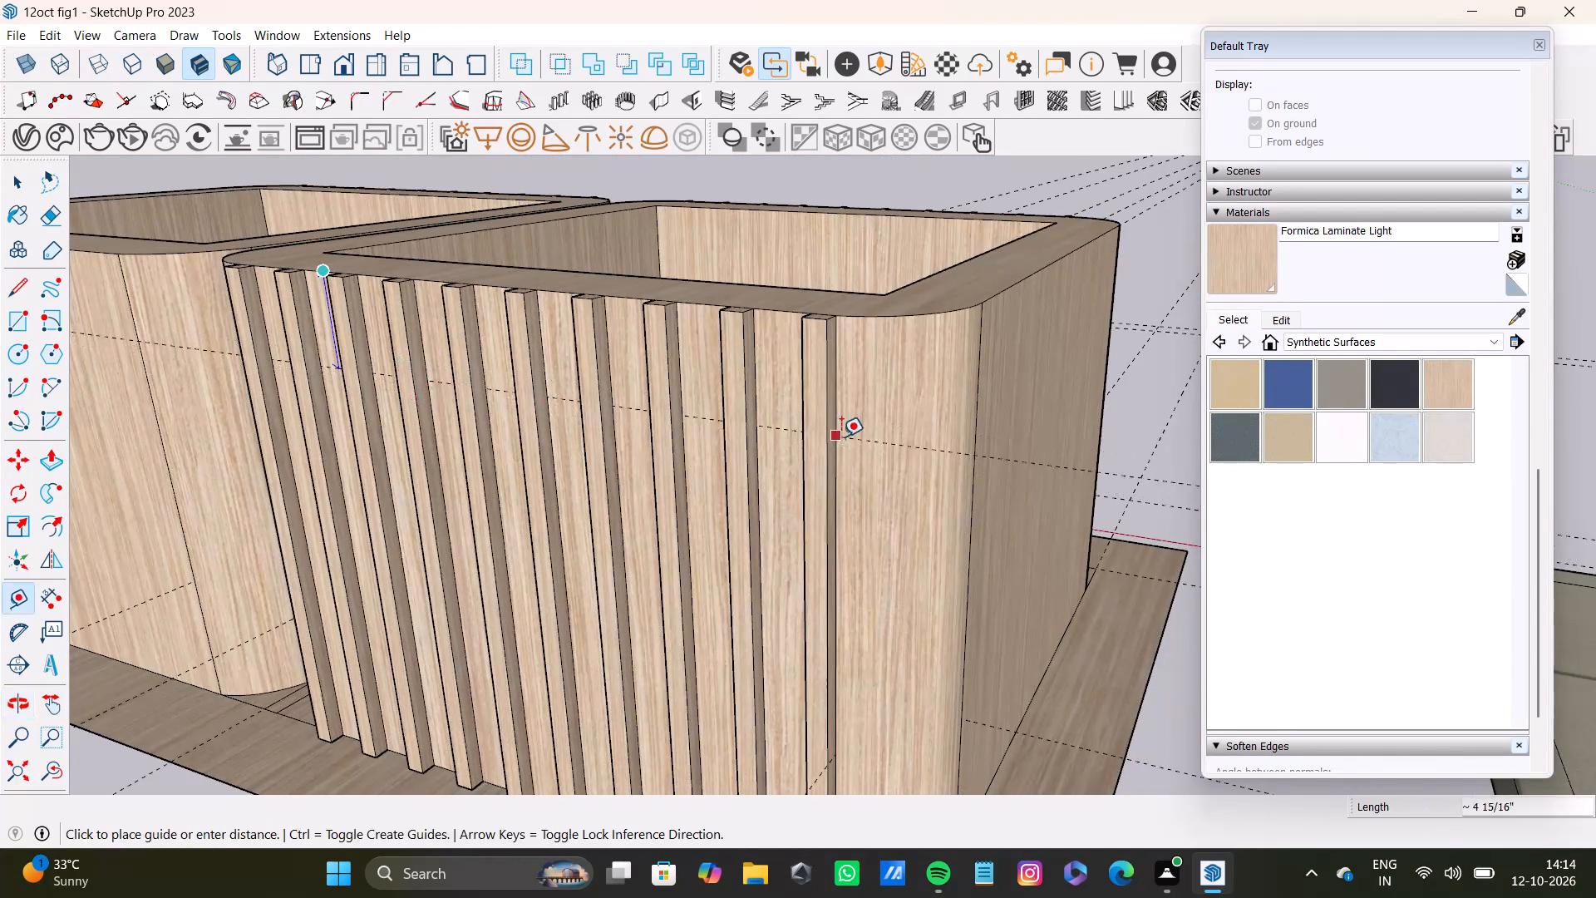
pyautogui.moveTo(859, 422); pyautogui.dragTo(721, 402, button='middle')
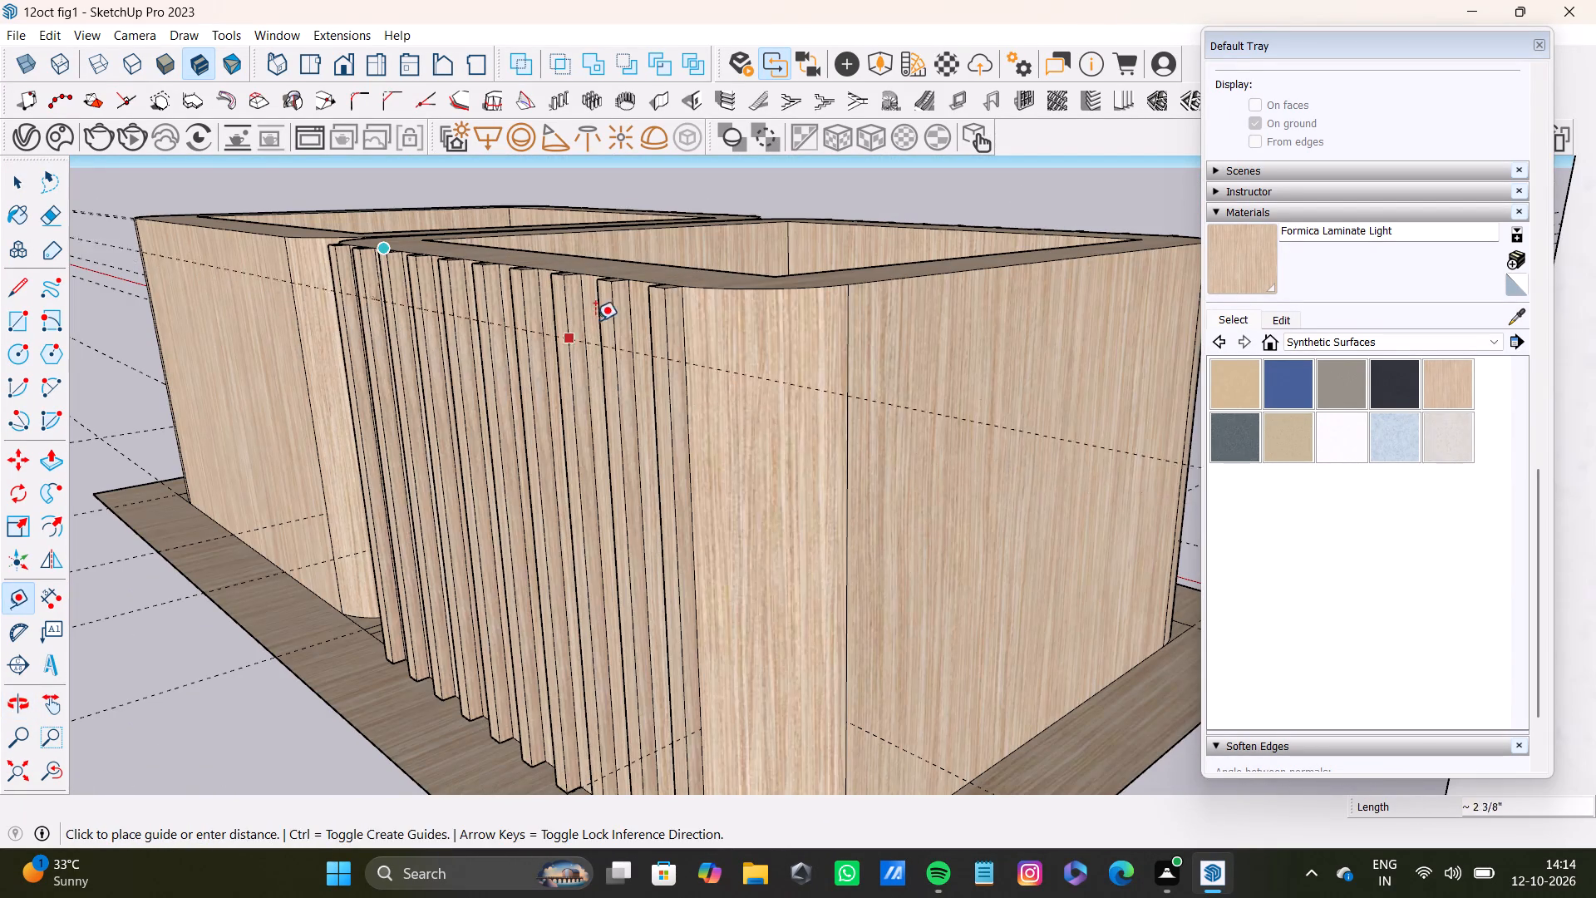
pyautogui.moveTo(844, 311); pyautogui.dragTo(1016, 358, button='middle')
pyautogui.moveTo(882, 494); pyautogui.dragTo(932, 396, button='middle')
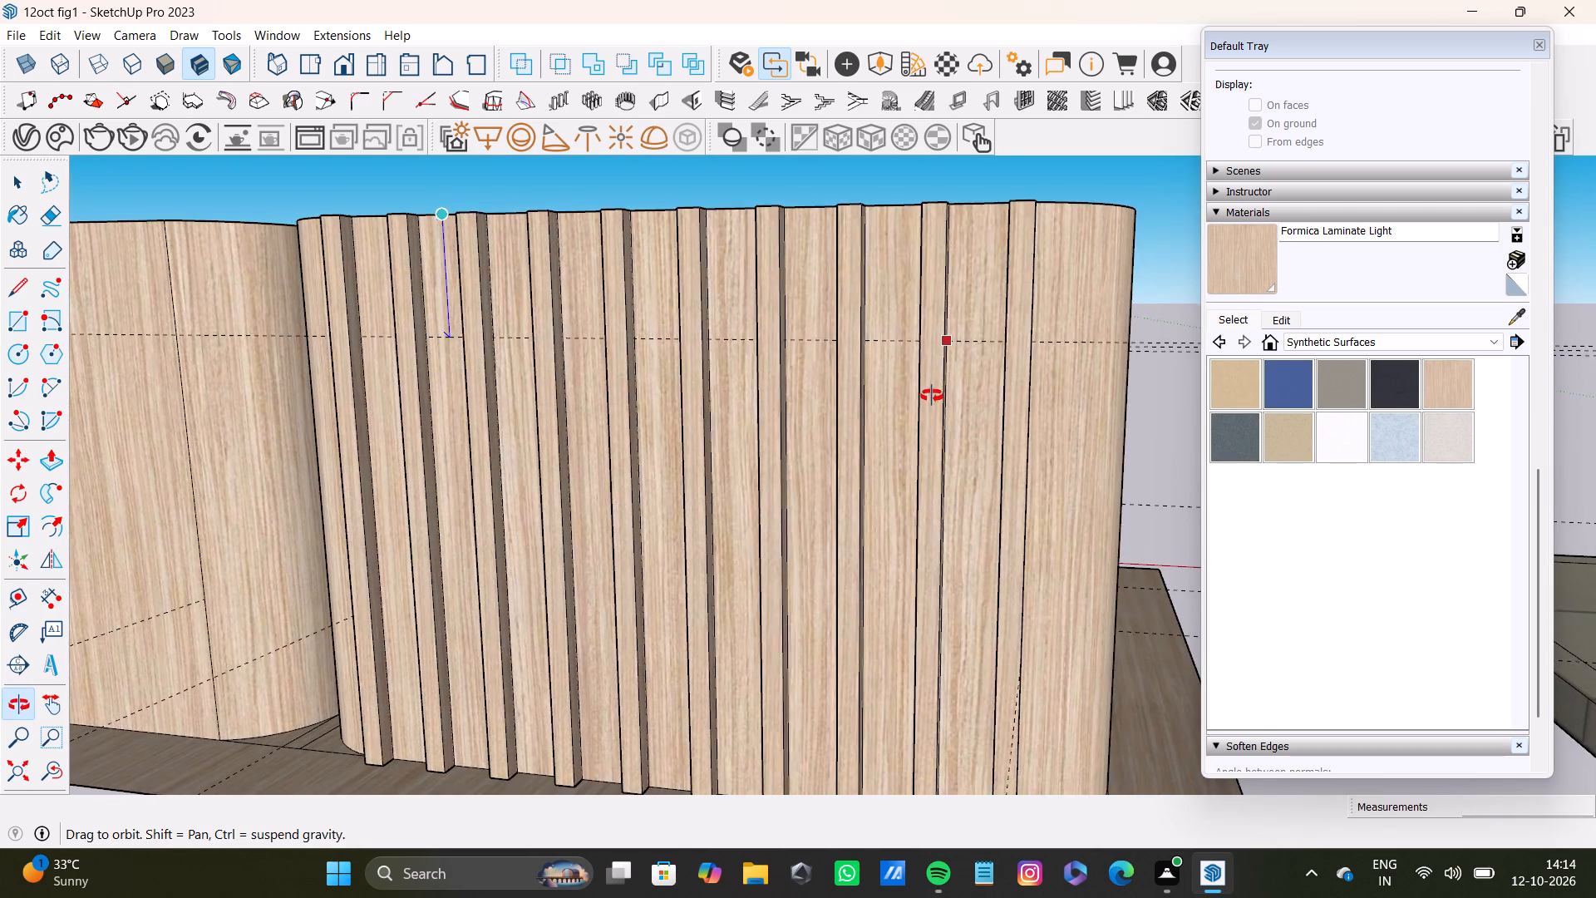
pyautogui.moveTo(932, 396); pyautogui.dragTo(925, 398, button='middle')
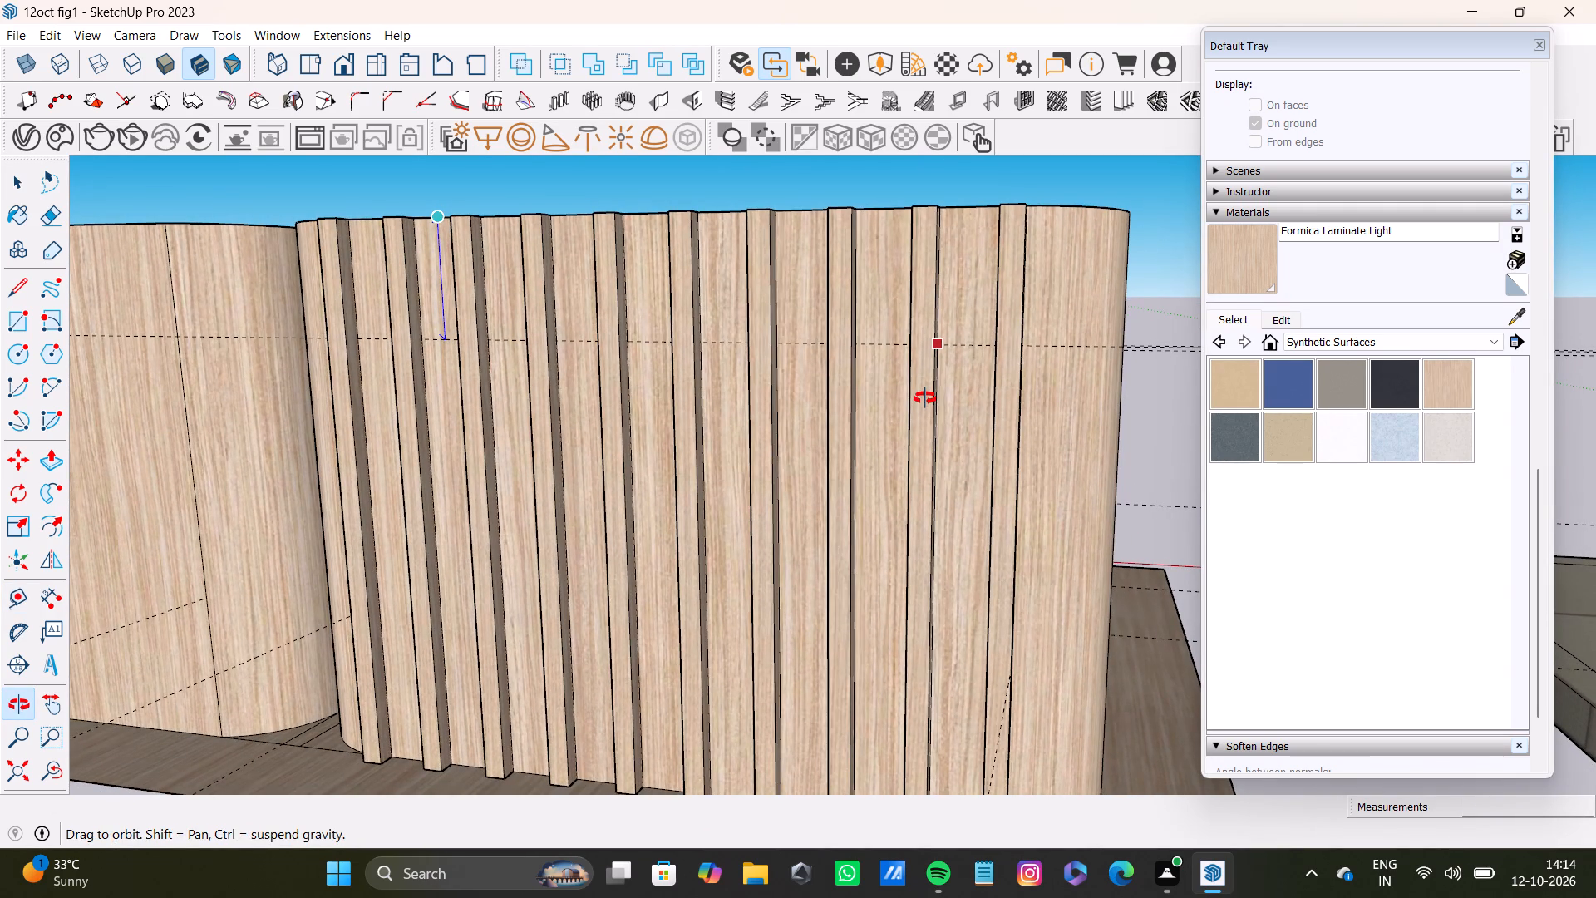
pyautogui.moveTo(925, 398); pyautogui.dragTo(923, 400, button='middle')
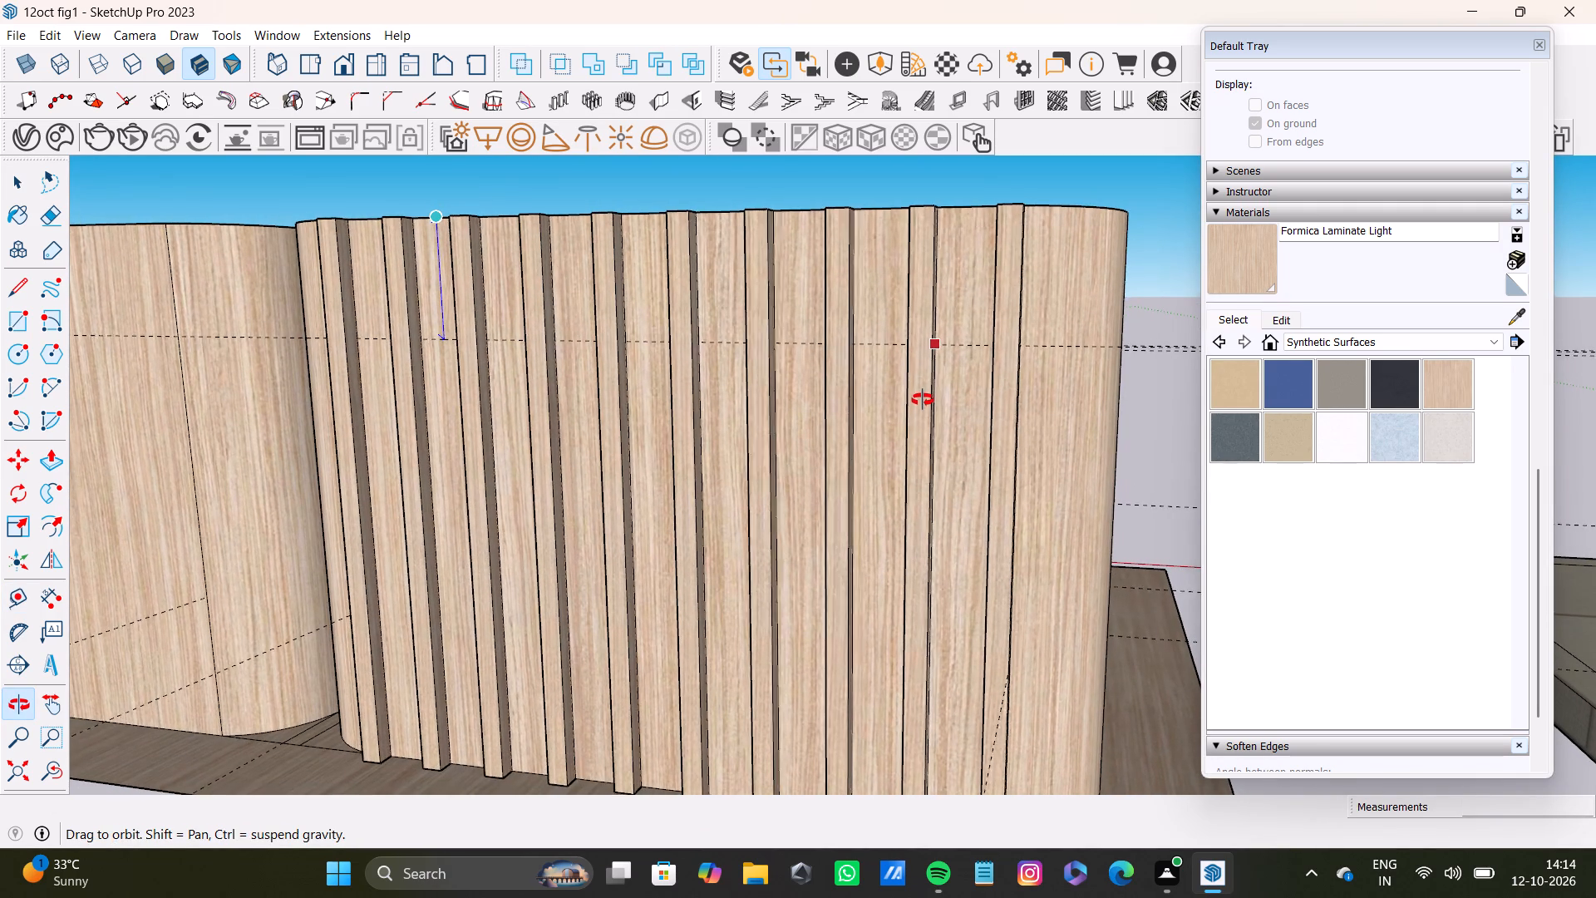
pyautogui.moveTo(923, 400); pyautogui.dragTo(937, 508, button='middle')
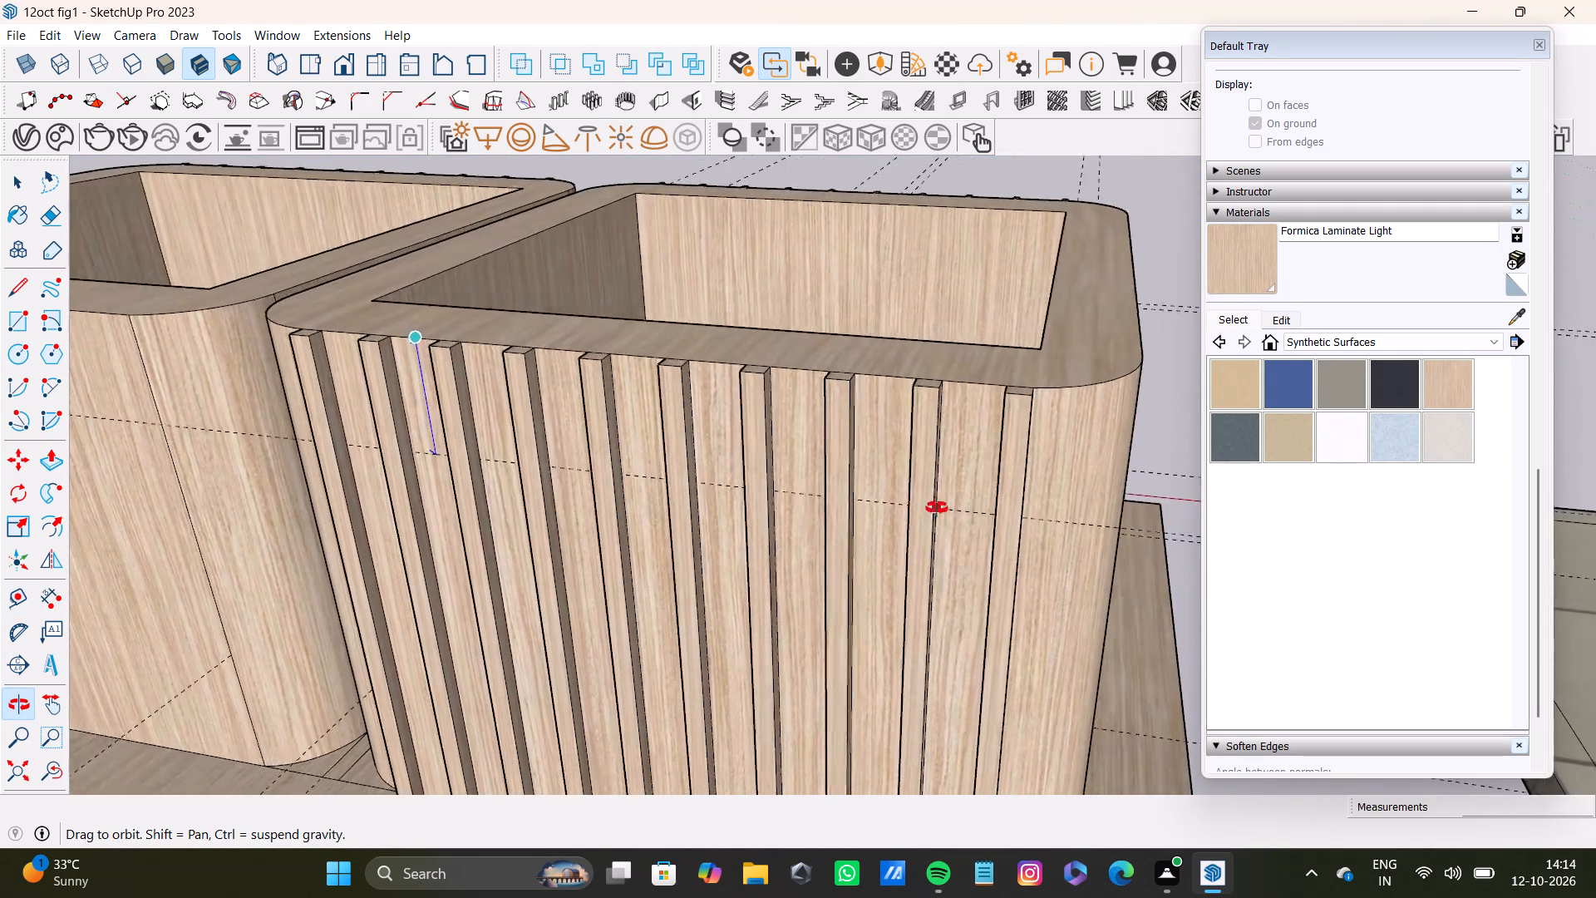
pyautogui.moveTo(937, 508); pyautogui.dragTo(842, 525, button='middle')
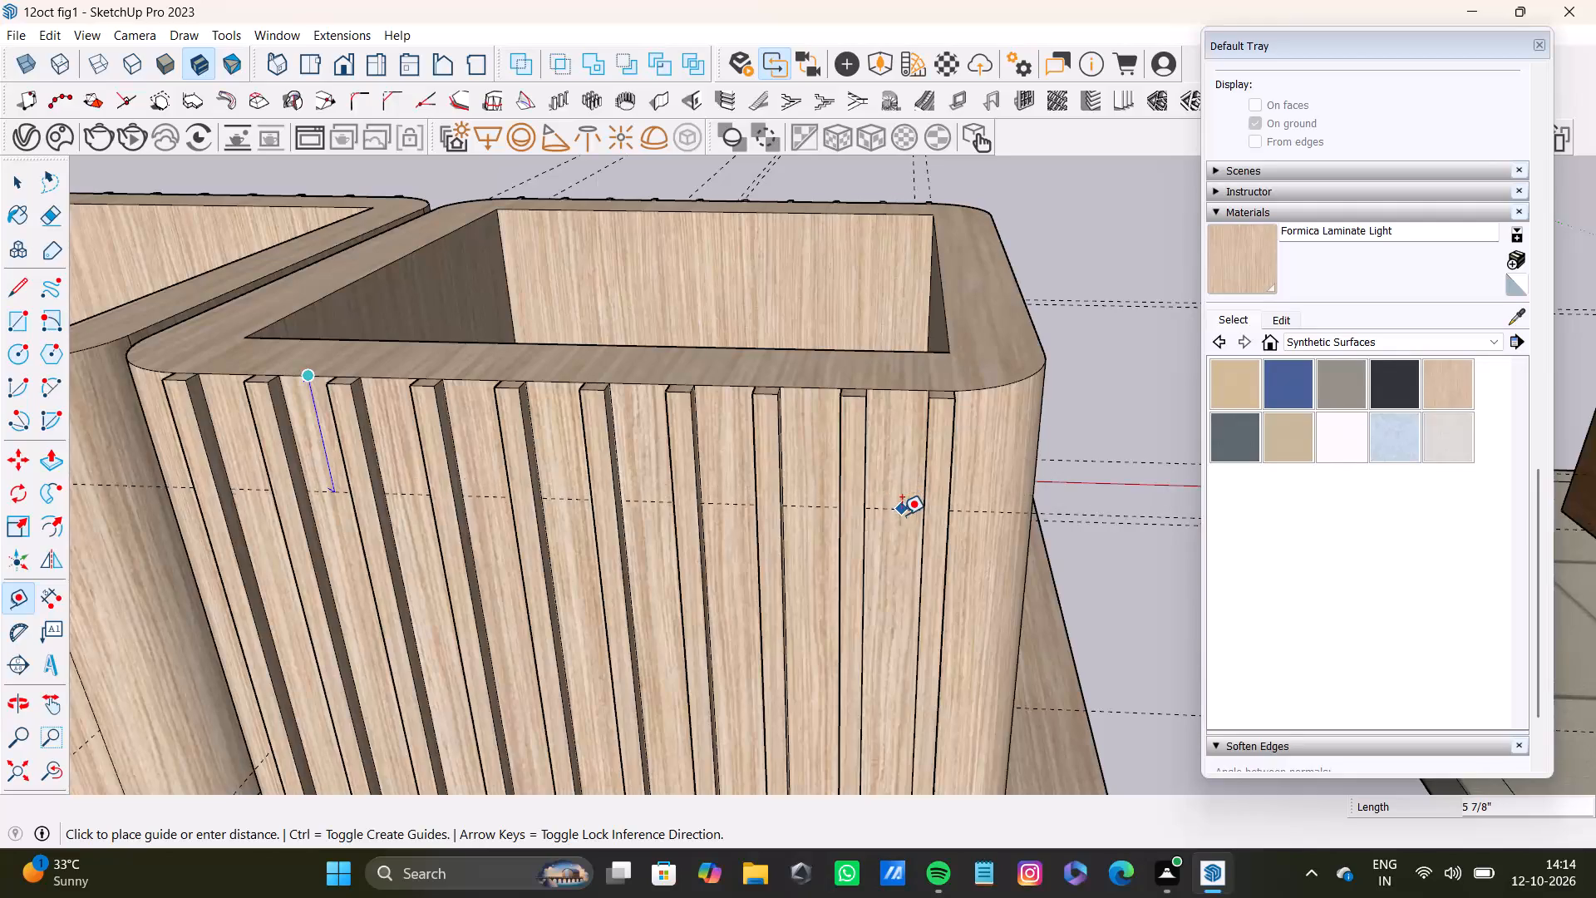
pyautogui.click(898, 505)
# Place a second horizontal guide about 9/16" below the first guide across the slatted back face.
pyautogui.scroll(5, 280, 607)
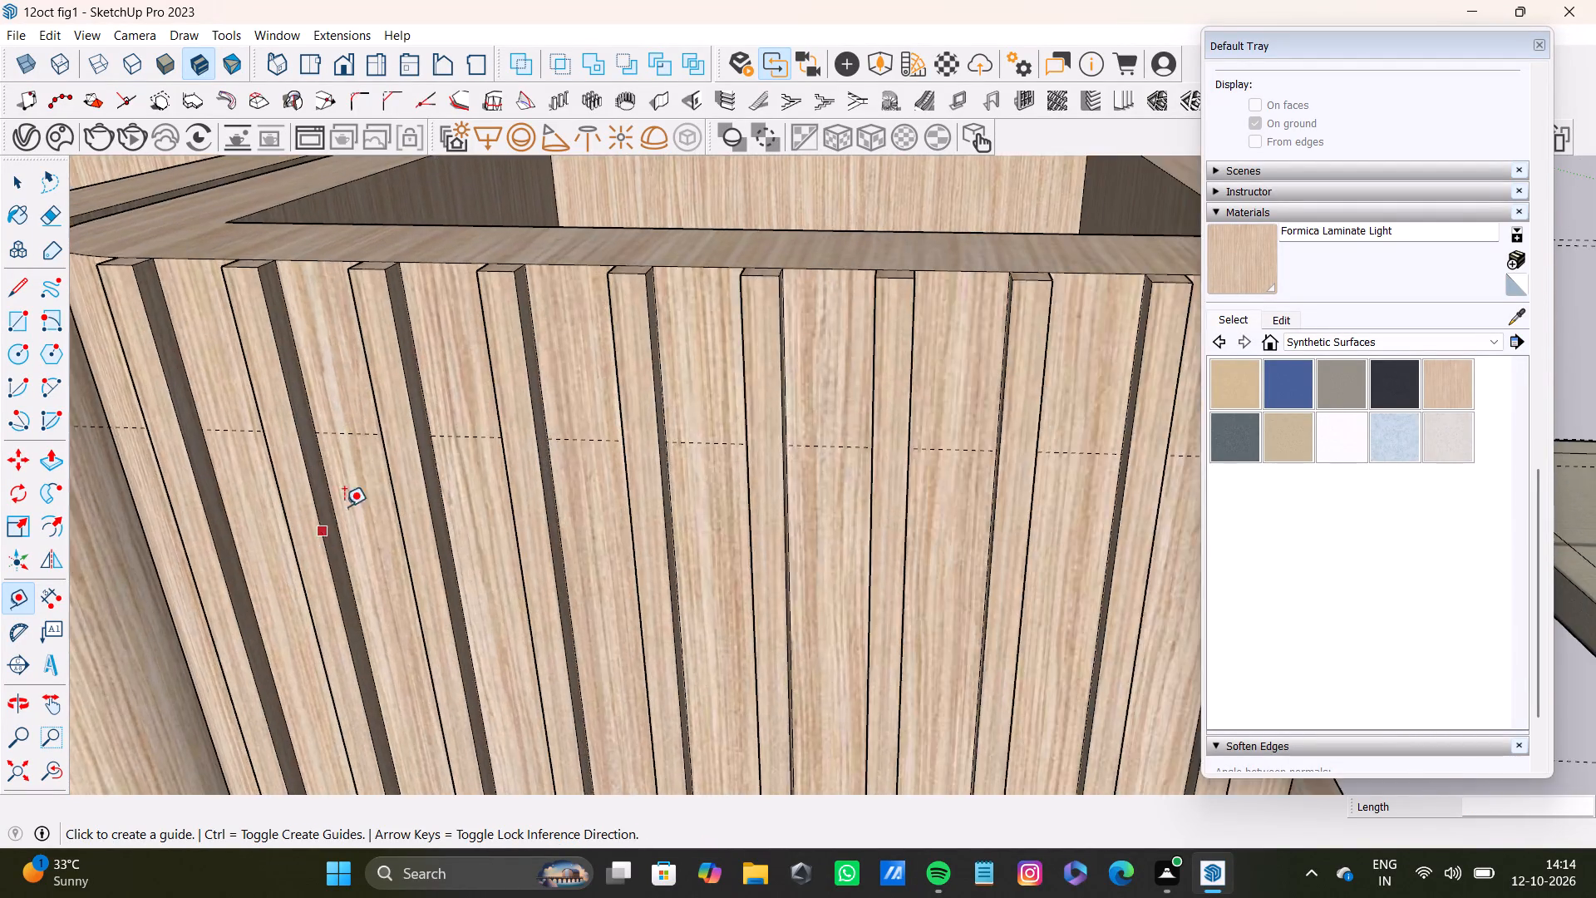
pyautogui.scroll(6, 344, 506)
pyautogui.click(373, 392)
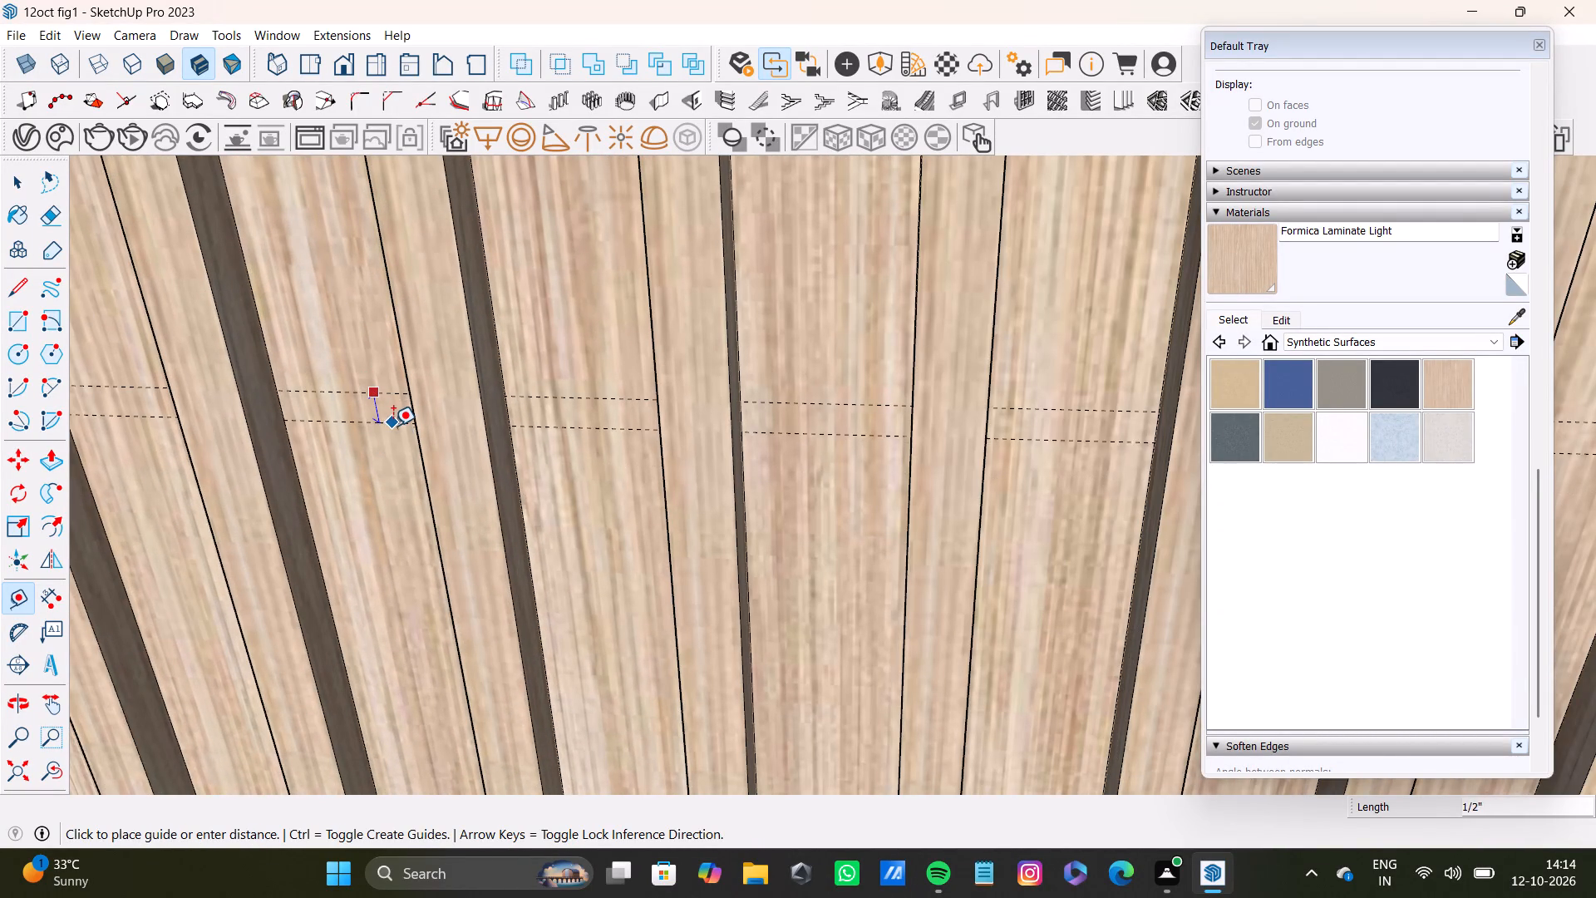
pyautogui.click(393, 427)
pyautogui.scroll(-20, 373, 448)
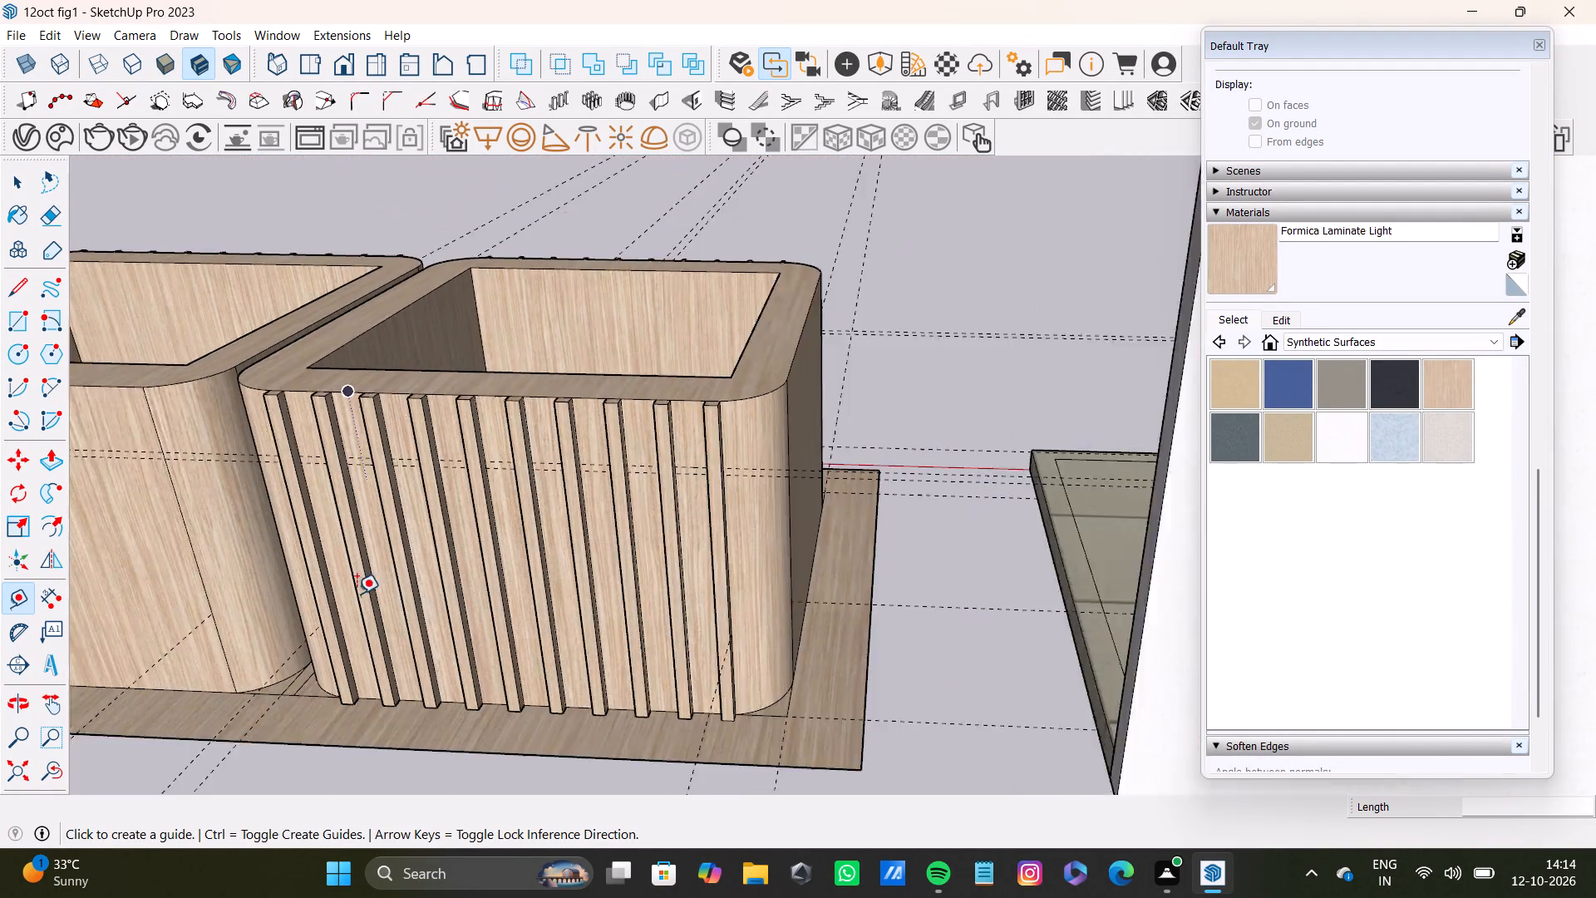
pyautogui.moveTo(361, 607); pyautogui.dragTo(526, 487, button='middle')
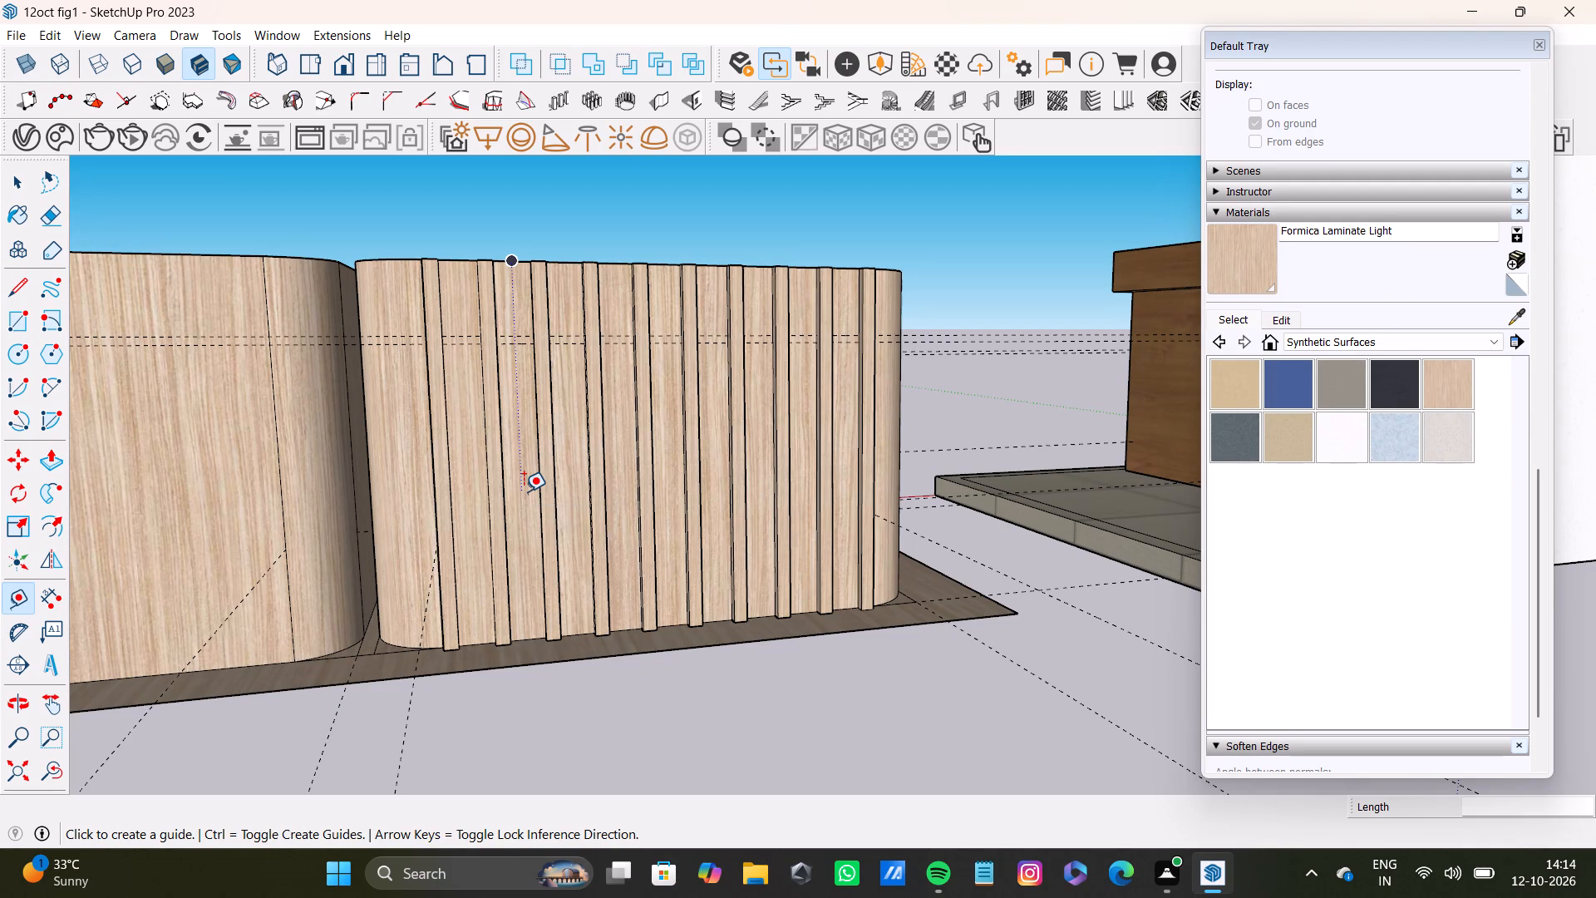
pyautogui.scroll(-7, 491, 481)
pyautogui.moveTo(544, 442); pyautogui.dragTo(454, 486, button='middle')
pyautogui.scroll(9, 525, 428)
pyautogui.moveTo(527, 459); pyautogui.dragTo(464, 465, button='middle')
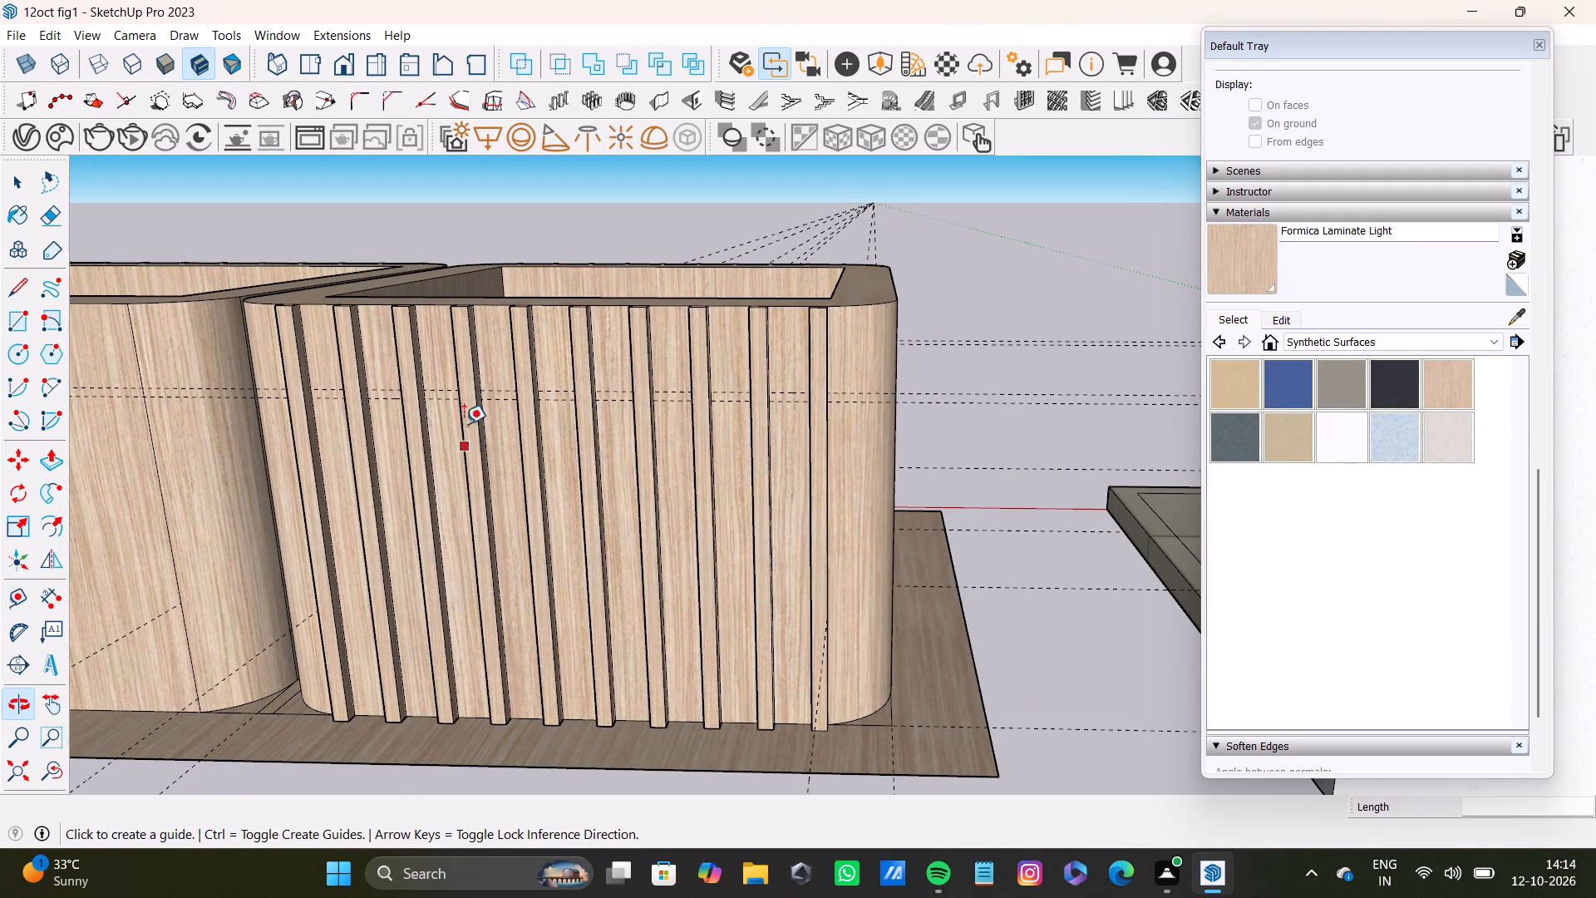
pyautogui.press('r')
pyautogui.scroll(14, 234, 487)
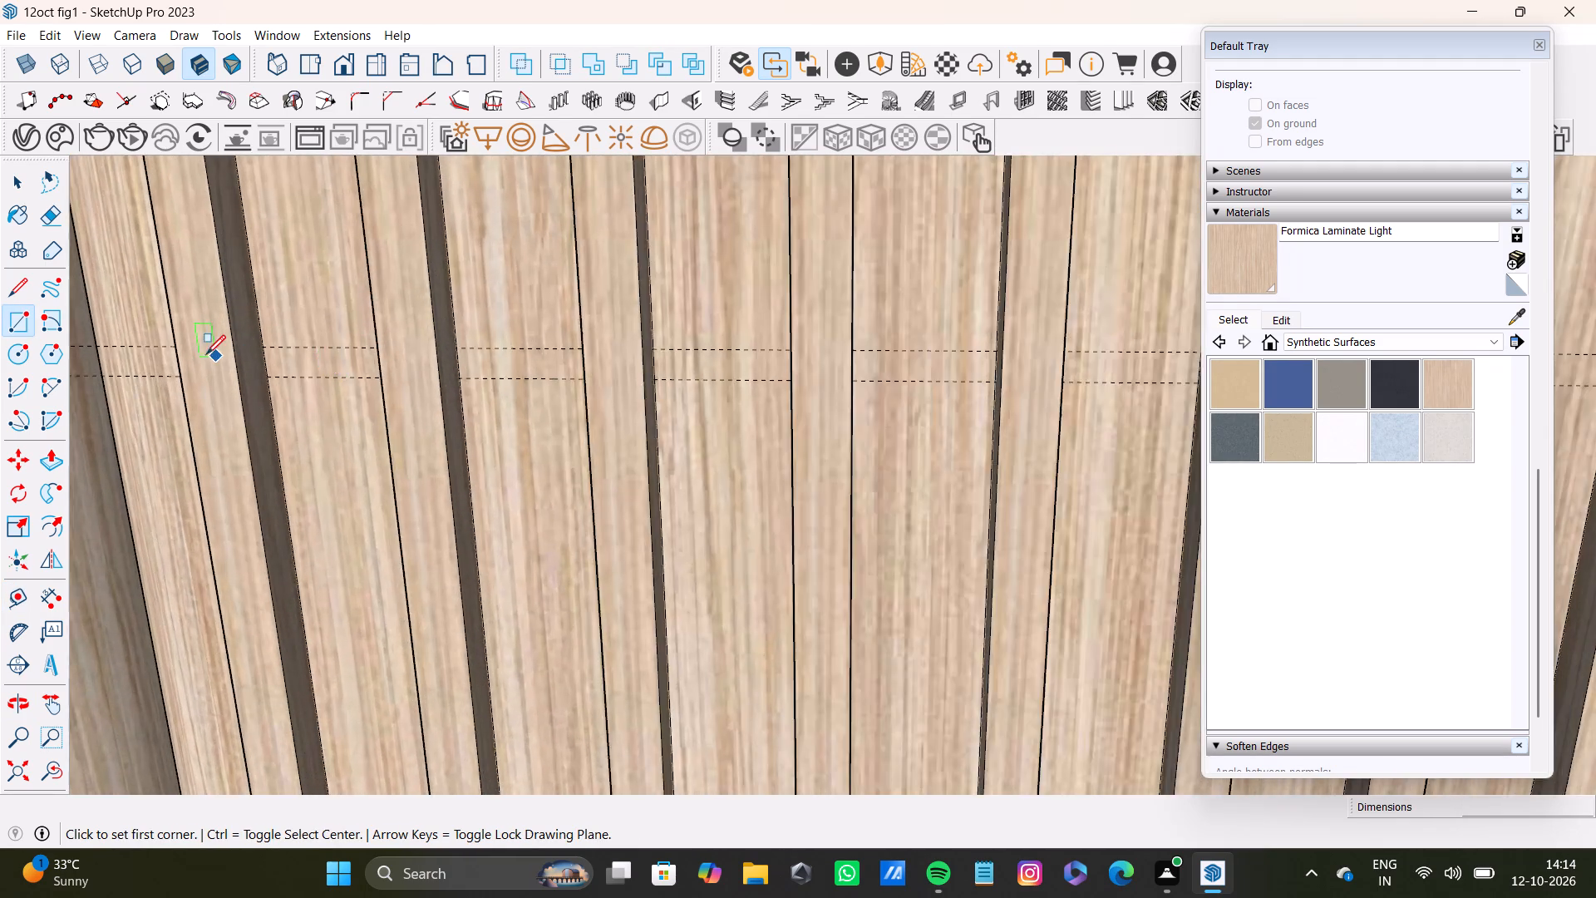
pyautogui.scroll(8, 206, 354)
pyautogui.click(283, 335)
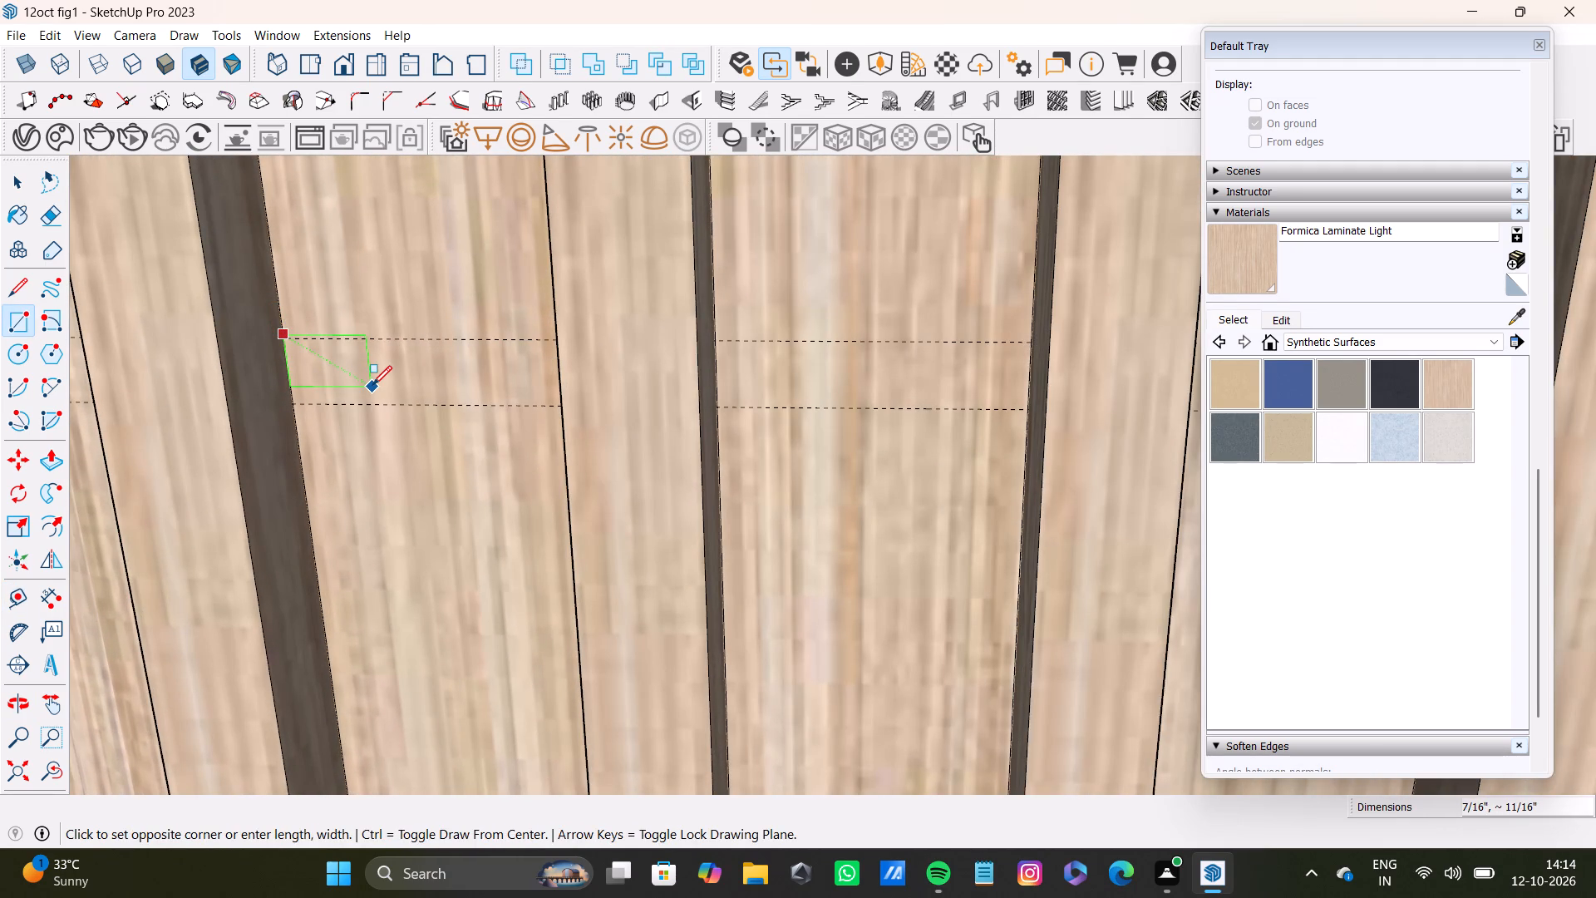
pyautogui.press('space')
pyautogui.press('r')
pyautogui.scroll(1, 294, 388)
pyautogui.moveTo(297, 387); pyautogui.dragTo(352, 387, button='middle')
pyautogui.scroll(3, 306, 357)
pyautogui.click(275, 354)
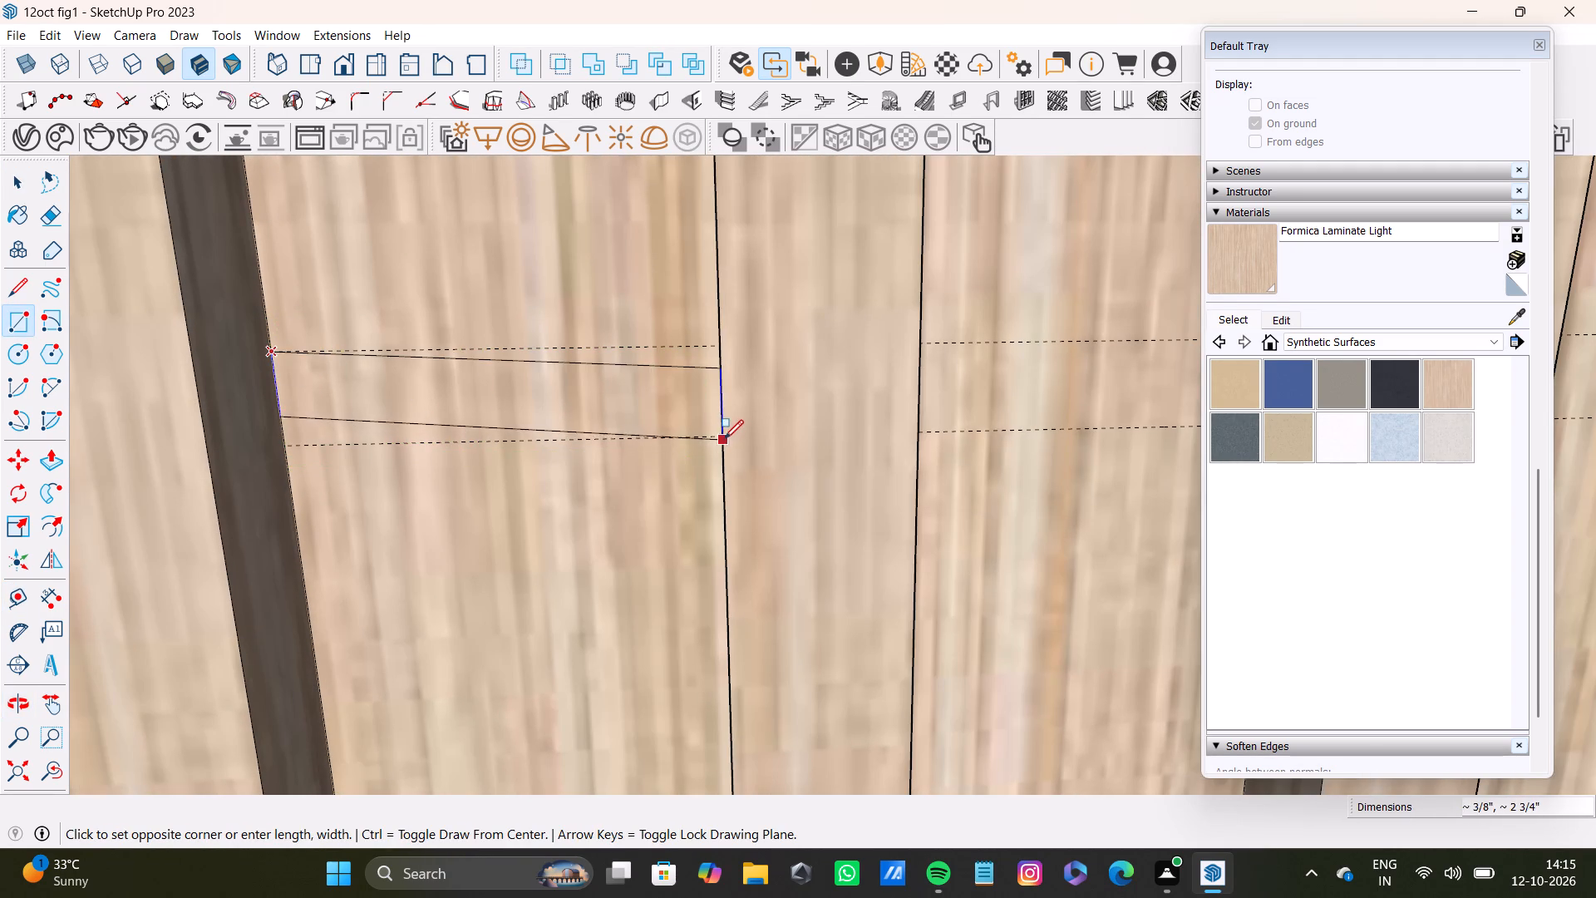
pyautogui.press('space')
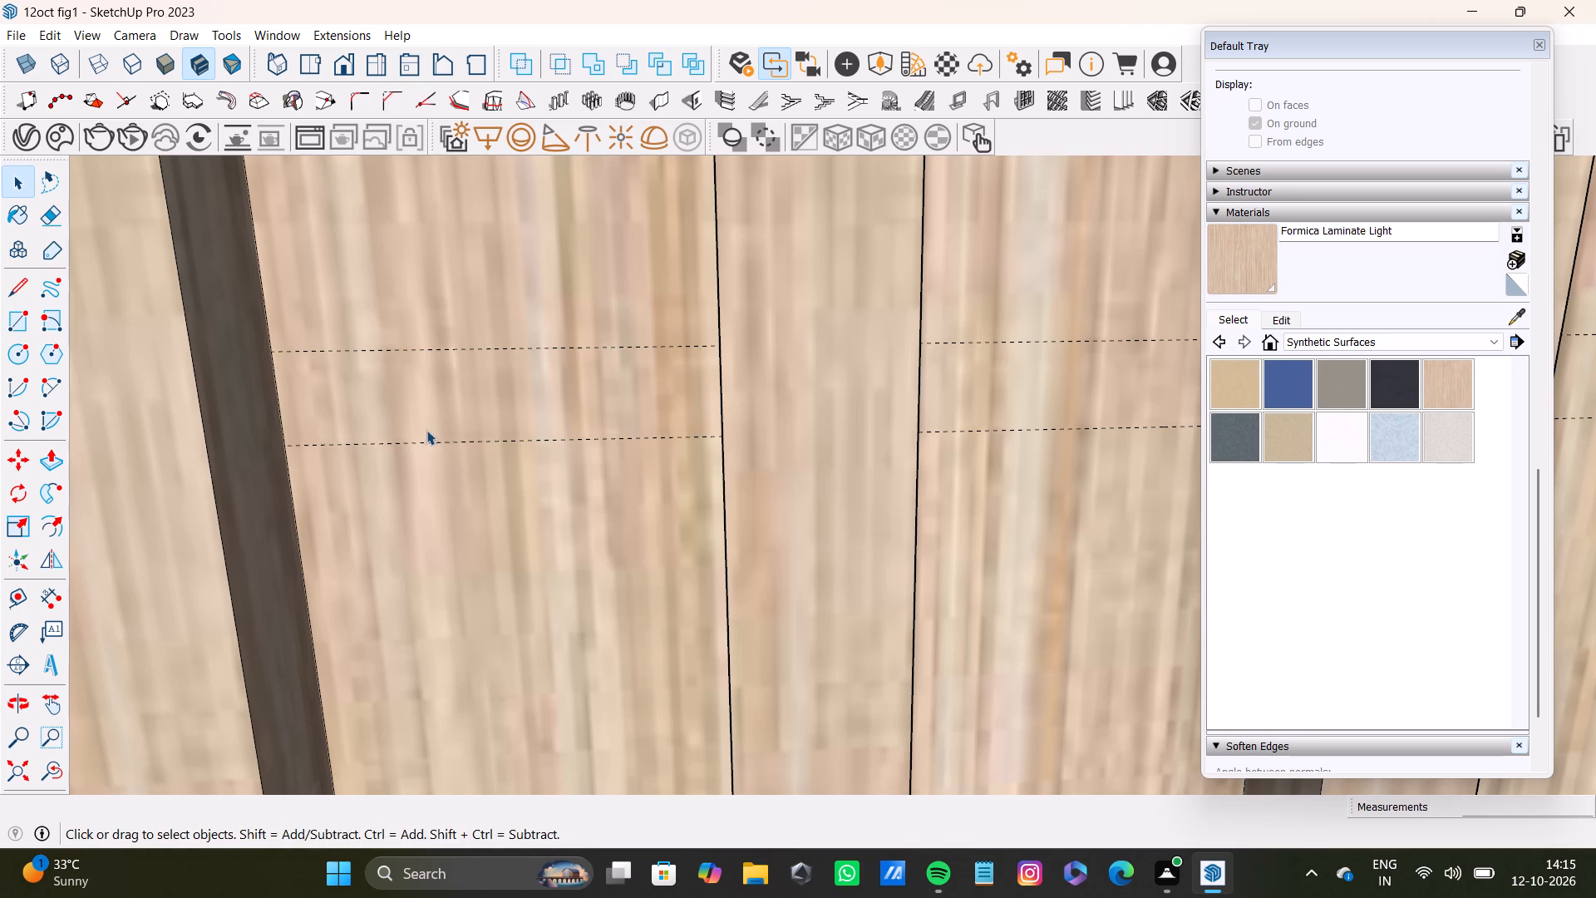
# Draw a rectangle about 9/16" by 2 1/2" between the two guides in the slat gap nearest the other box.
pyautogui.press('r')
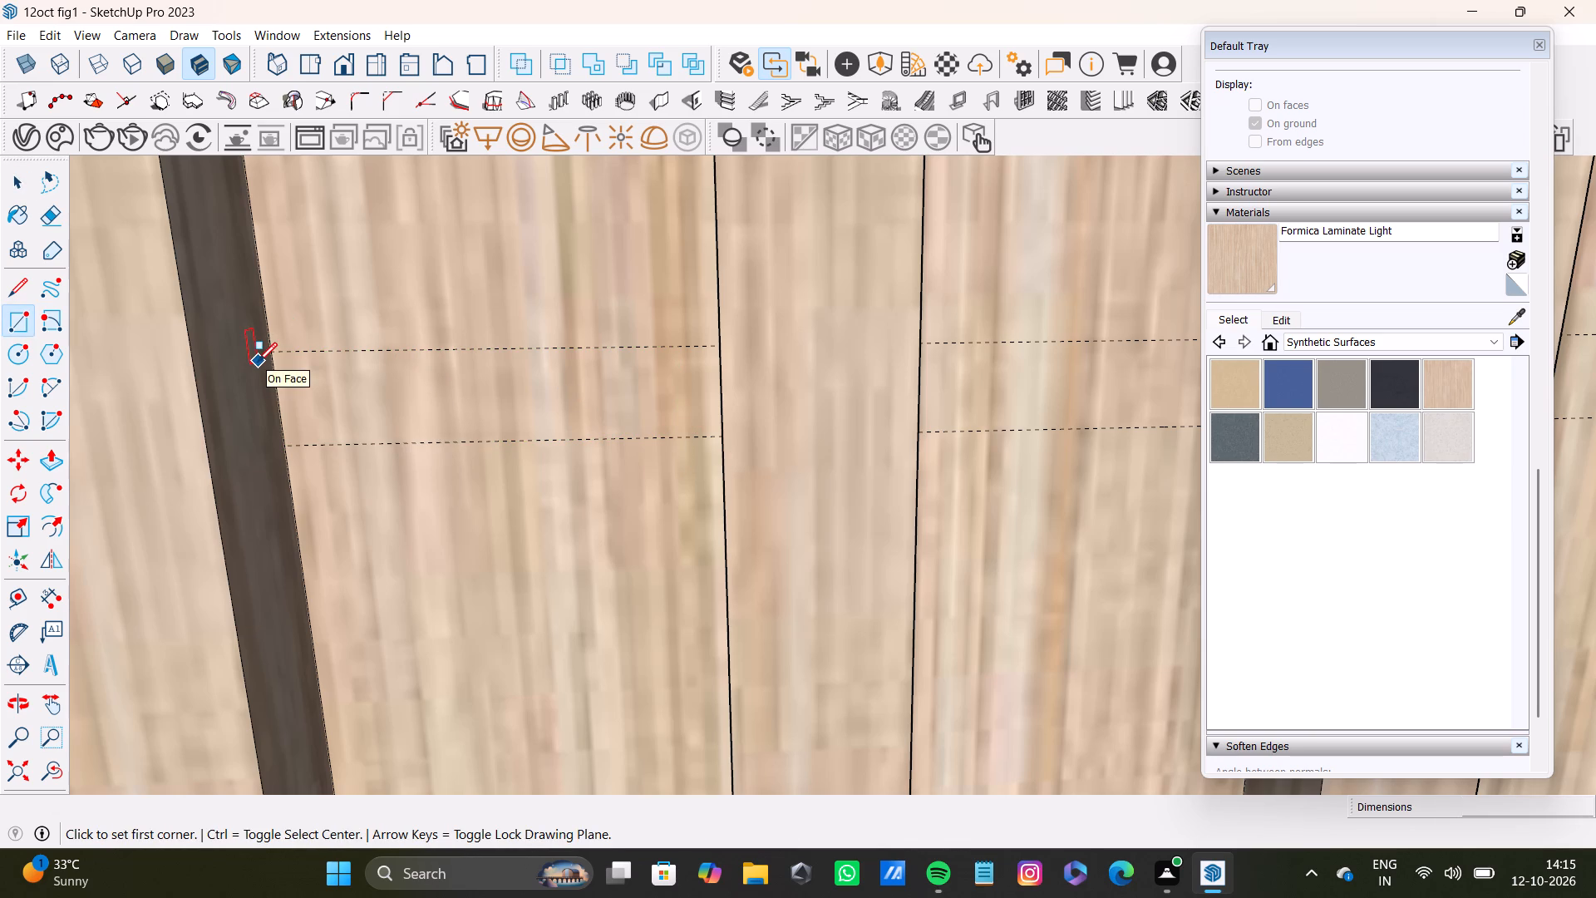
pyautogui.scroll(7, 292, 375)
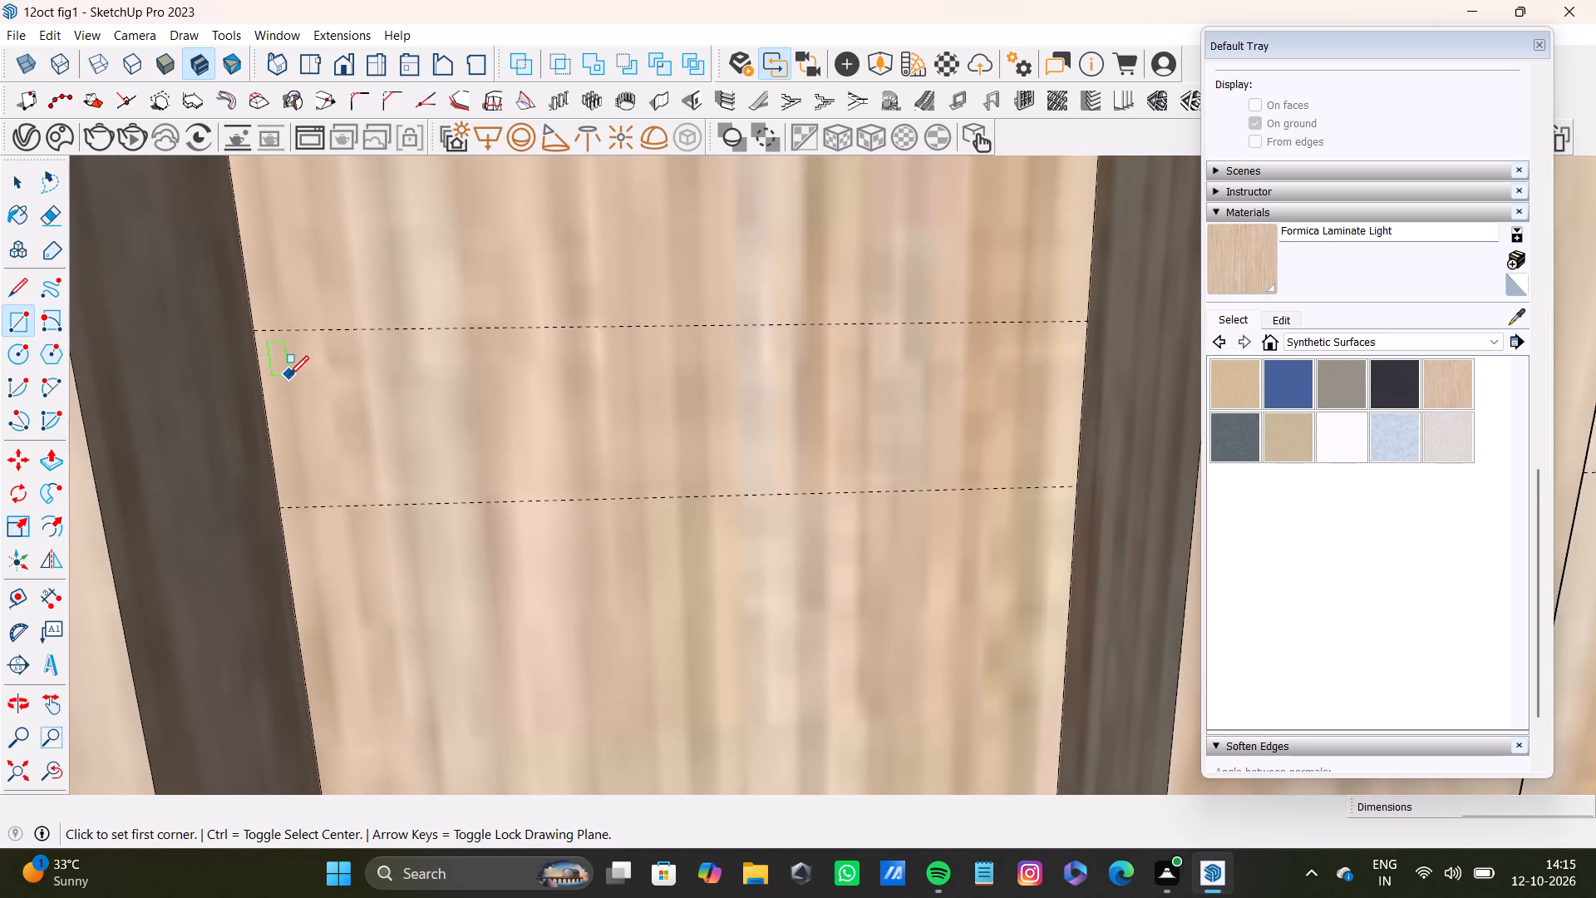
pyautogui.moveTo(289, 375); pyautogui.dragTo(251, 387, button='middle')
pyautogui.scroll(9, 264, 351)
pyautogui.click(249, 292)
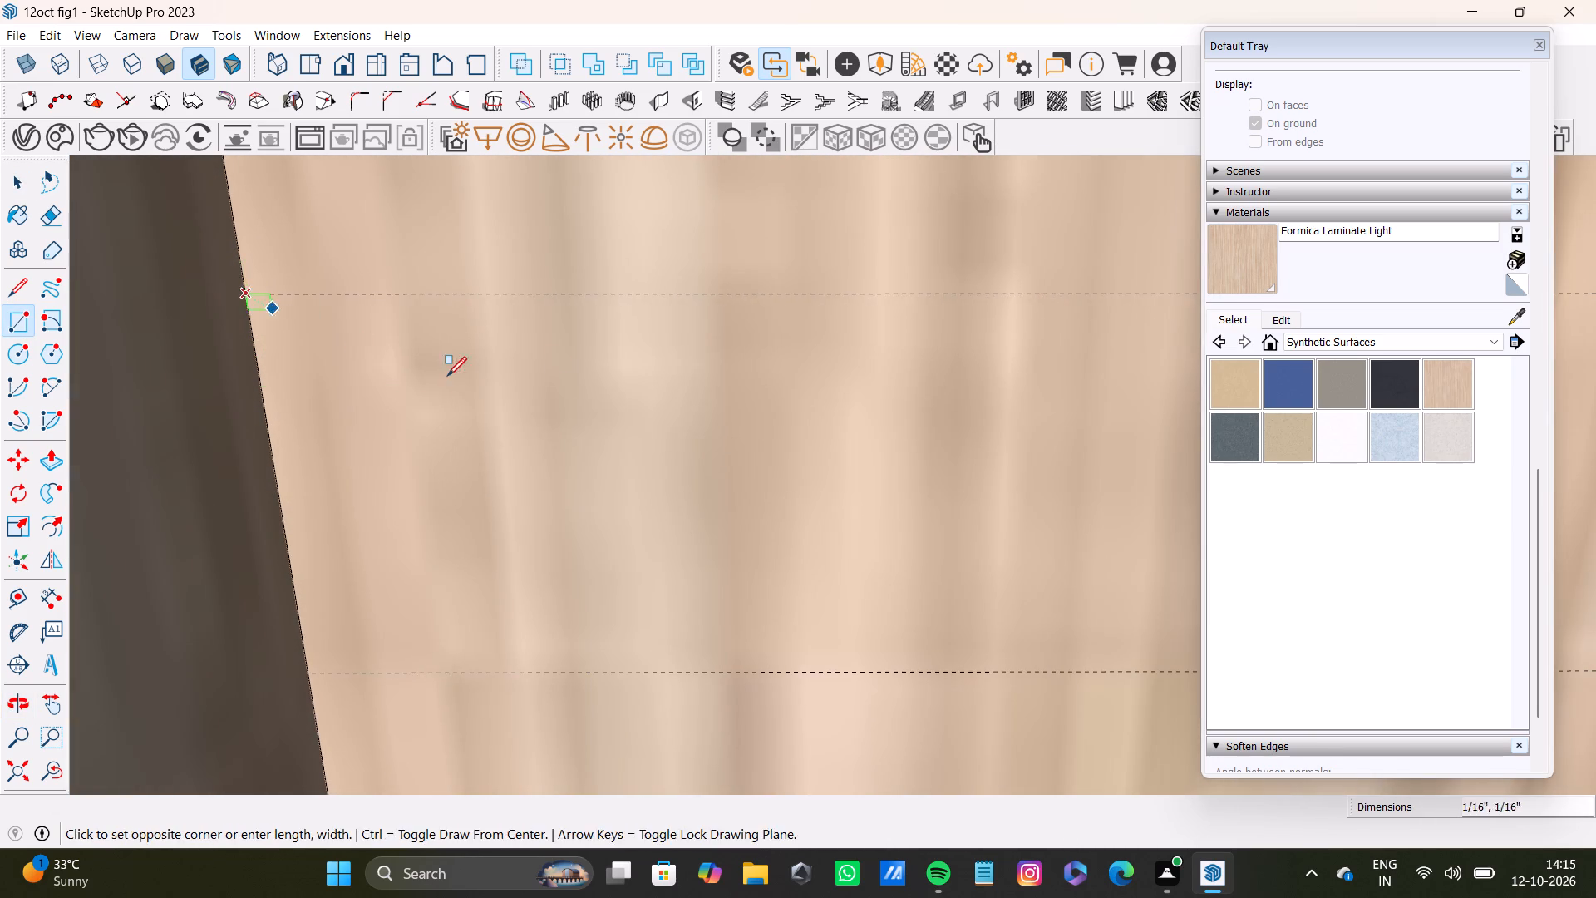
pyautogui.scroll(-4, 548, 379)
pyautogui.keyDown('shift'); pyautogui.moveTo(736, 435); pyautogui.dragTo(480, 360, button='middle'); pyautogui.keyUp('shift')
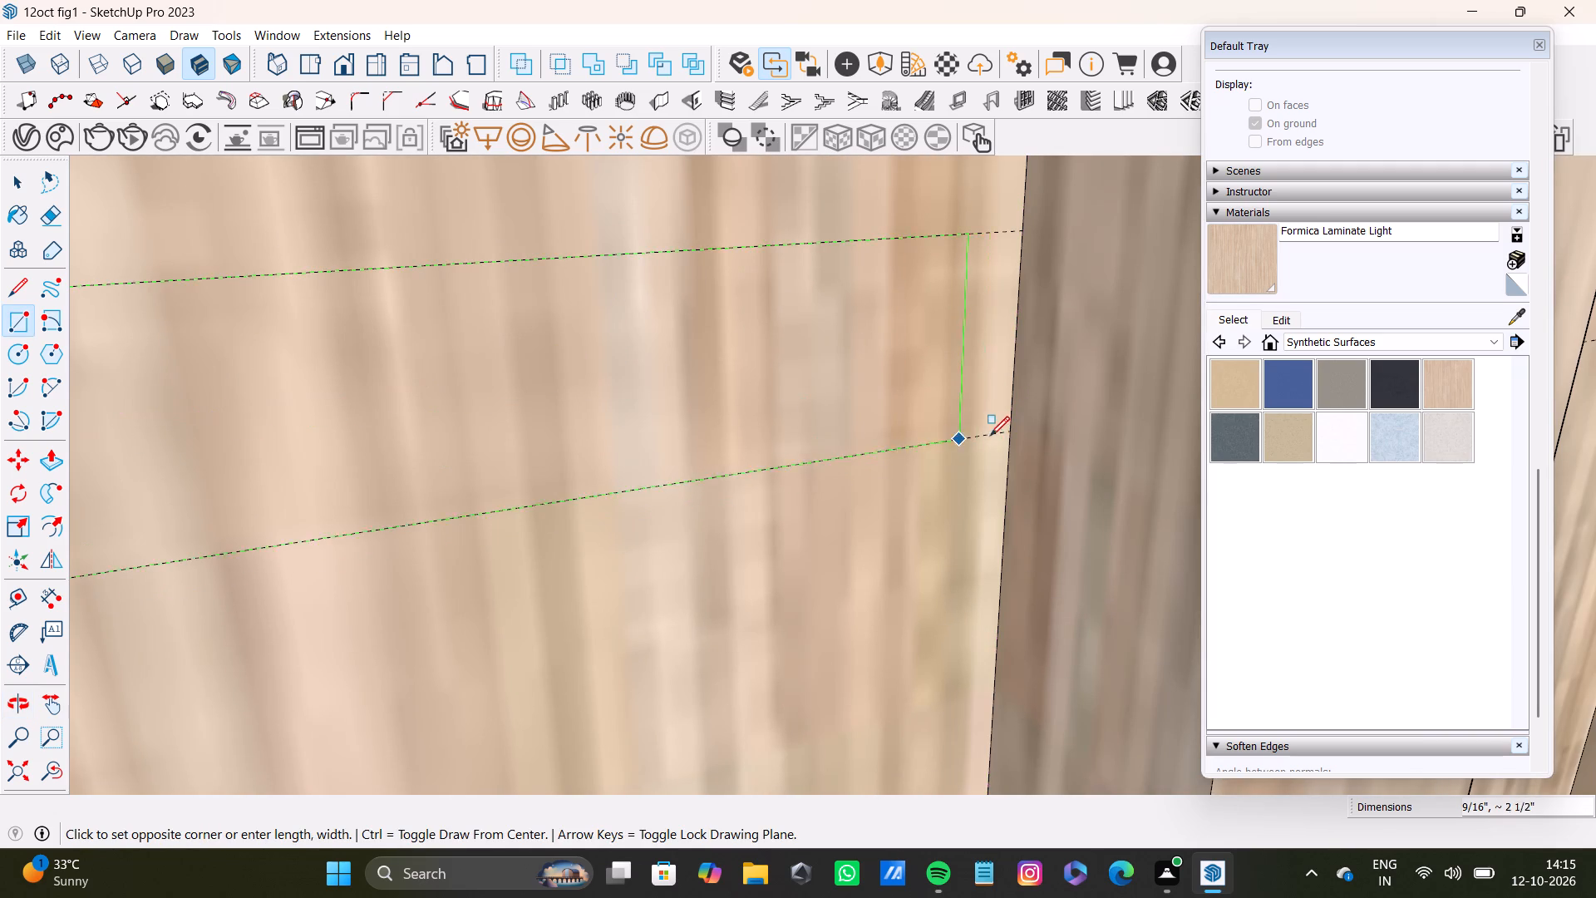
pyautogui.click(1009, 434)
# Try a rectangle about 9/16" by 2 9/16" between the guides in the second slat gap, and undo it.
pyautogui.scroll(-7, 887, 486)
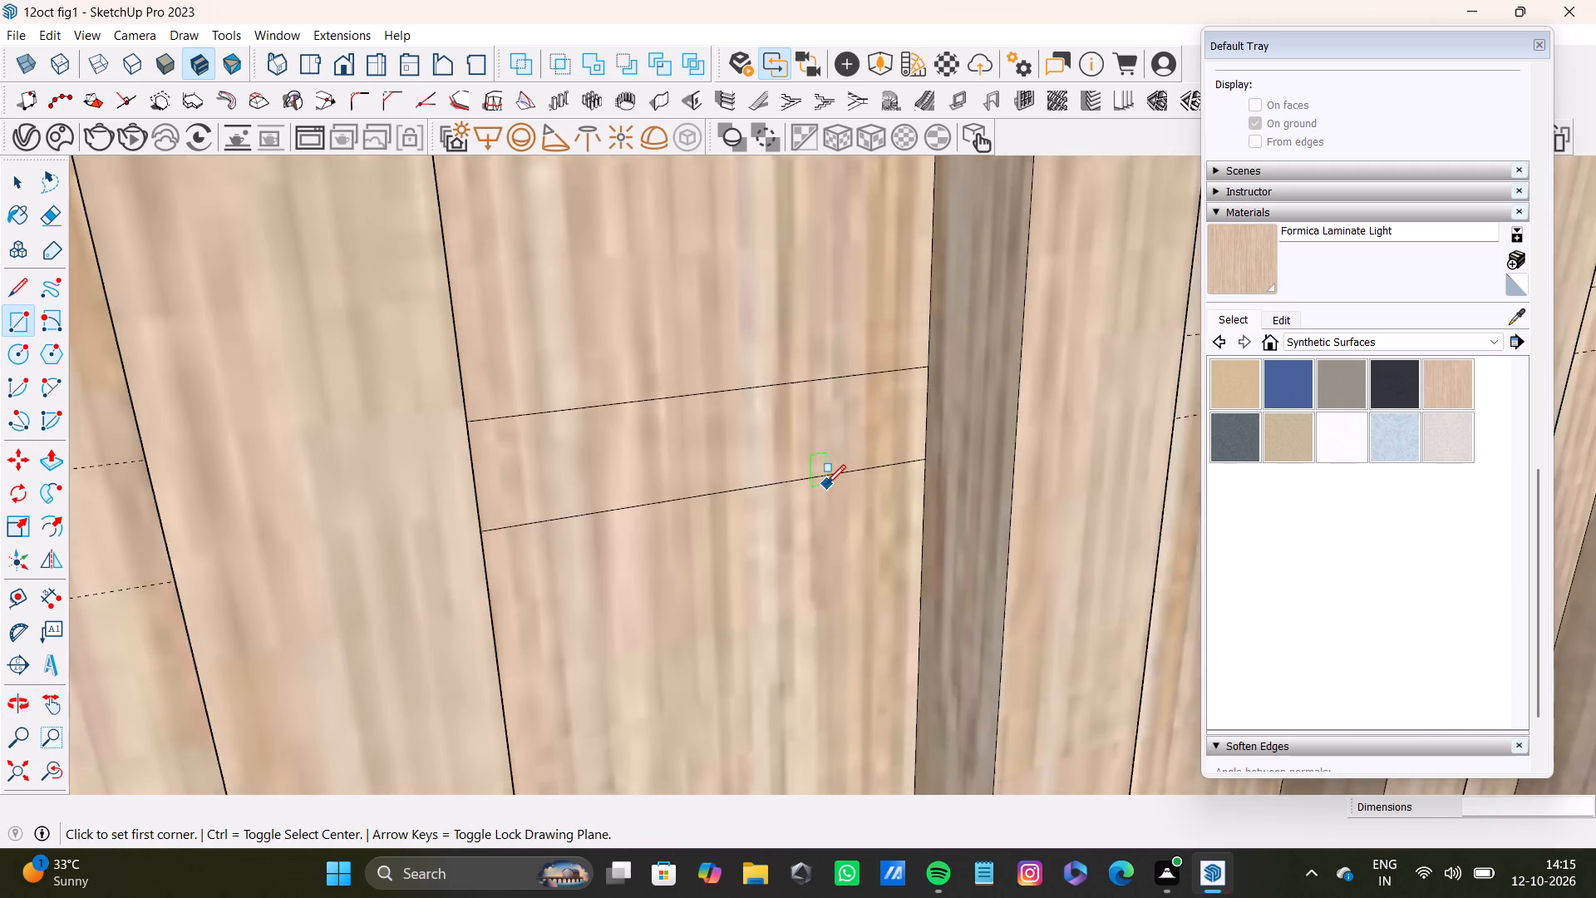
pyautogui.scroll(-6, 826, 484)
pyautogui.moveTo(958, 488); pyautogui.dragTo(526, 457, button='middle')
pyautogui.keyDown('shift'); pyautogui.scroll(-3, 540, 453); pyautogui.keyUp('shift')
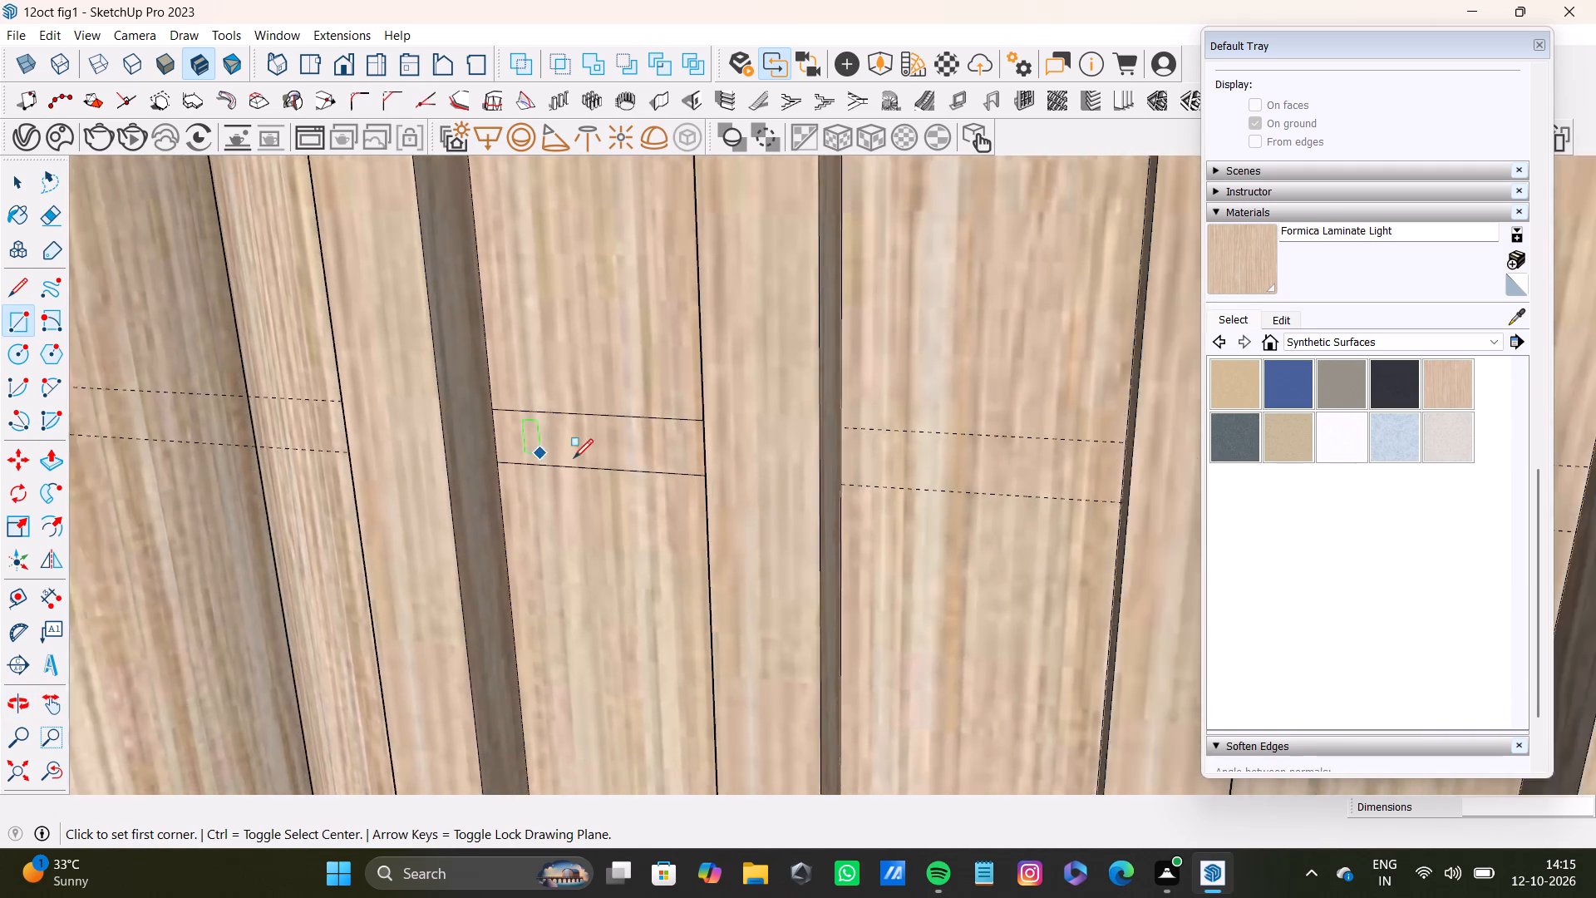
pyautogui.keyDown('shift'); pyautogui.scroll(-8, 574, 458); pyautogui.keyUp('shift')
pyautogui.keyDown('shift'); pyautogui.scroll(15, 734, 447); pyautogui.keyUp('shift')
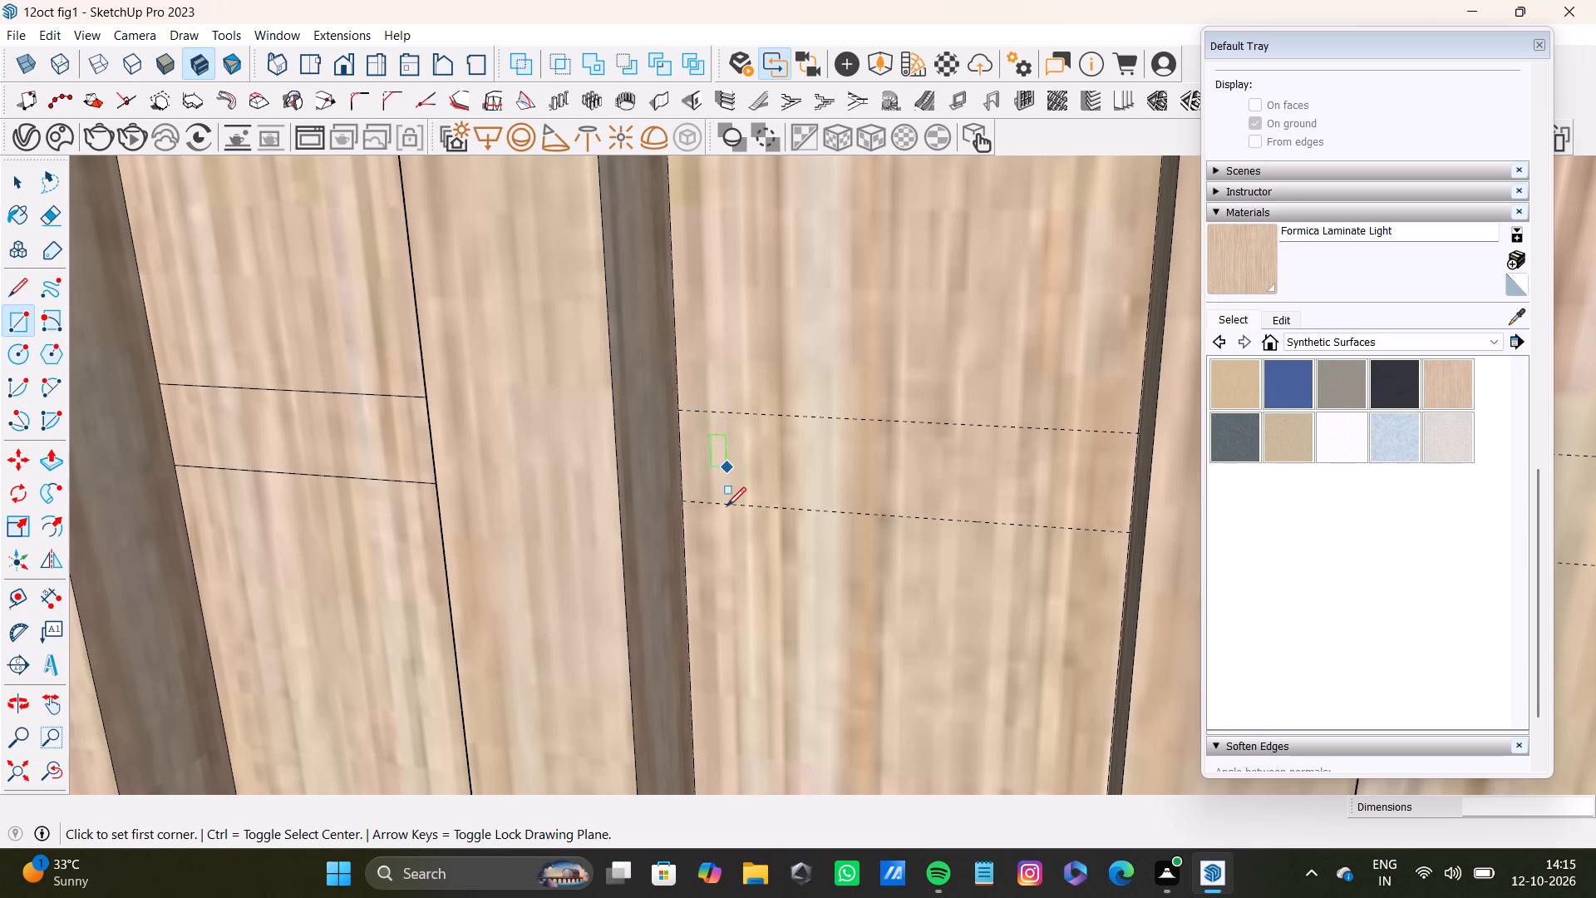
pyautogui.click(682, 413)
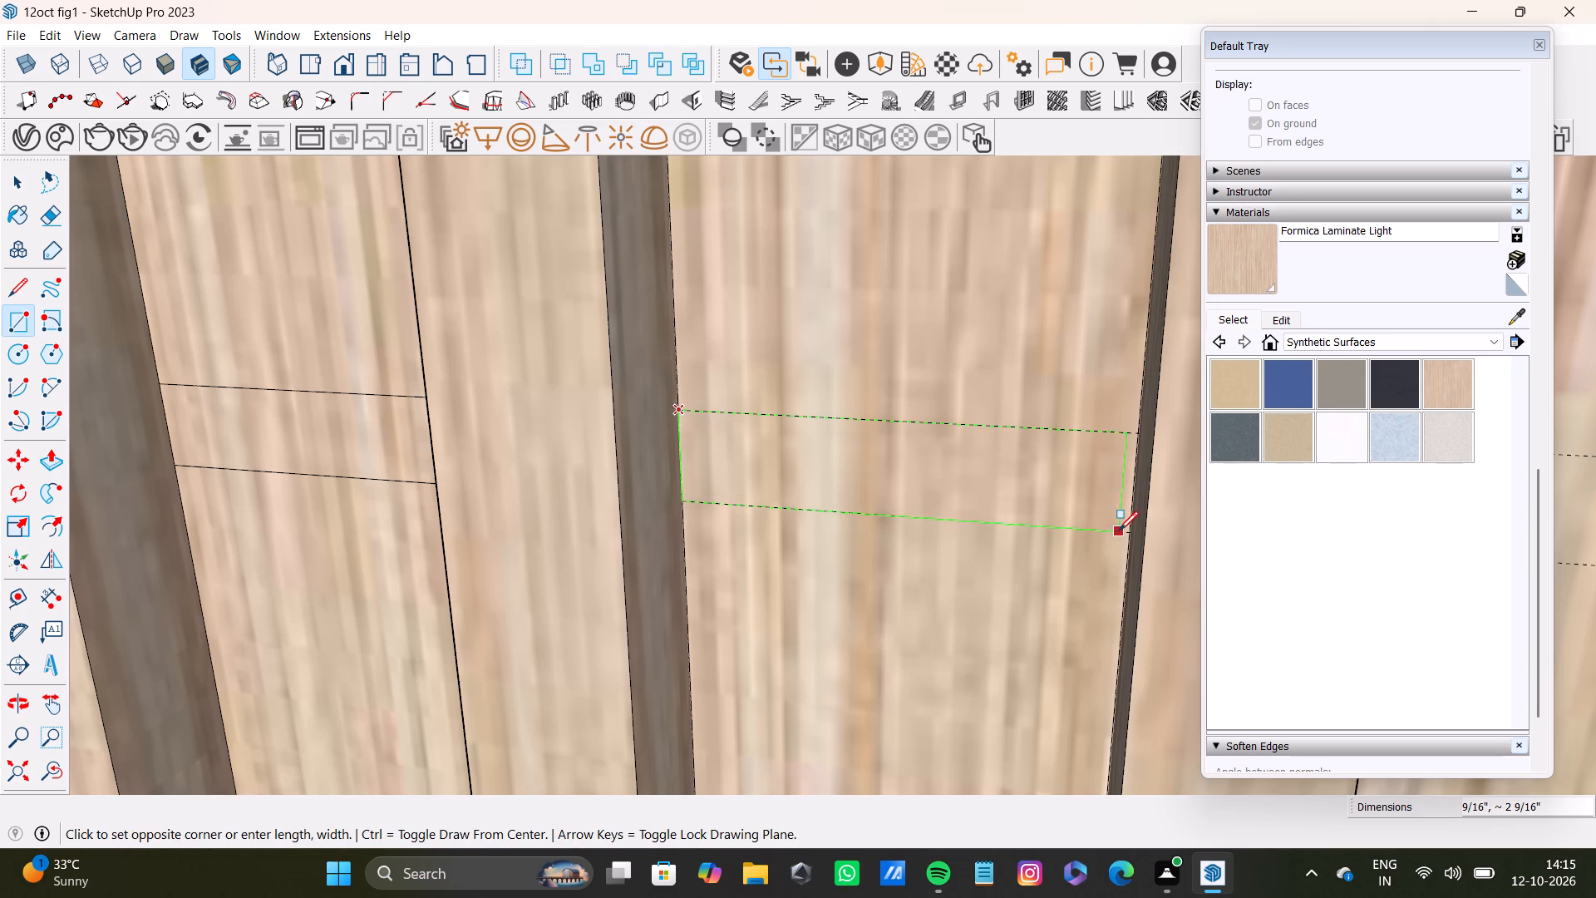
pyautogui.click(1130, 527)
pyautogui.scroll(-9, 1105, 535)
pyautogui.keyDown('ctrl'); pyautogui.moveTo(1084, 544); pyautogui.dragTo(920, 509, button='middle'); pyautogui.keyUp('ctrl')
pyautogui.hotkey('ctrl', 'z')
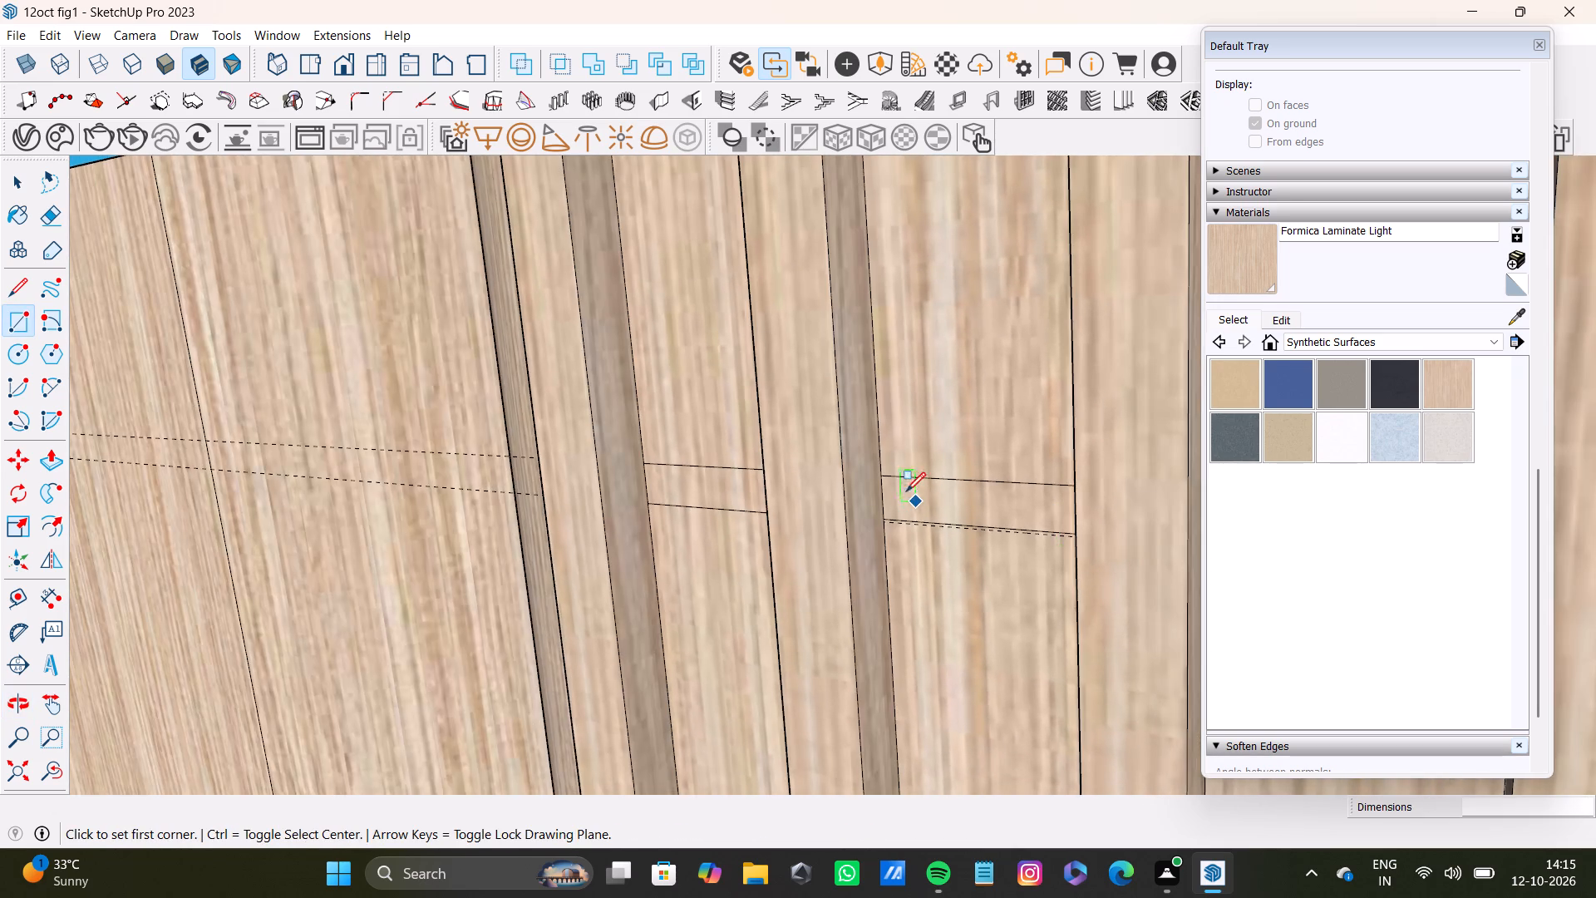
# Draw a rectangle about 9/16" by 2 5/8" between the guides, spanning the full width of the second slat gap.
pyautogui.scroll(8, 887, 476)
pyautogui.keyDown('shift'); pyautogui.moveTo(909, 453); pyautogui.dragTo(1002, 440, button='middle'); pyautogui.keyUp('shift')
pyautogui.scroll(4, 872, 472)
pyautogui.keyDown('shift'); pyautogui.moveTo(866, 471); pyautogui.dragTo(480, 453, button='middle'); pyautogui.keyUp('shift')
pyautogui.scroll(3, 487, 446)
pyautogui.click(594, 444)
pyautogui.keyDown('shift'); pyautogui.scroll(-3, 768, 511); pyautogui.keyUp('shift')
pyautogui.keyDown('shift'); pyautogui.moveTo(969, 551); pyautogui.dragTo(320, 506, button='middle'); pyautogui.keyUp('shift')
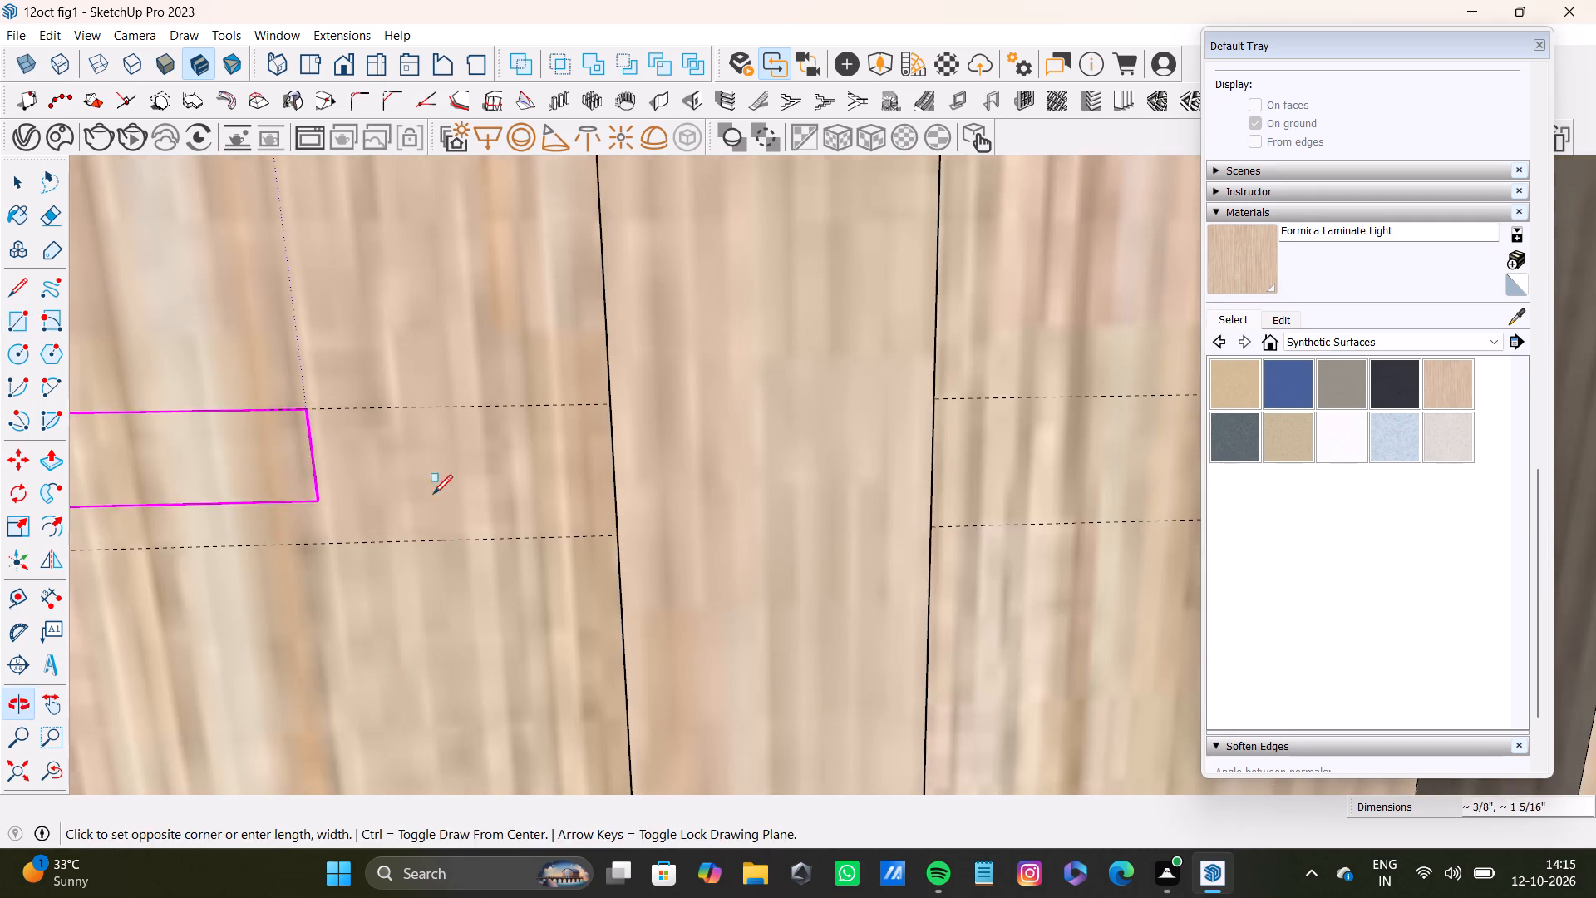
pyautogui.moveTo(520, 537); pyautogui.dragTo(779, 512, button='middle')
pyautogui.click(855, 530)
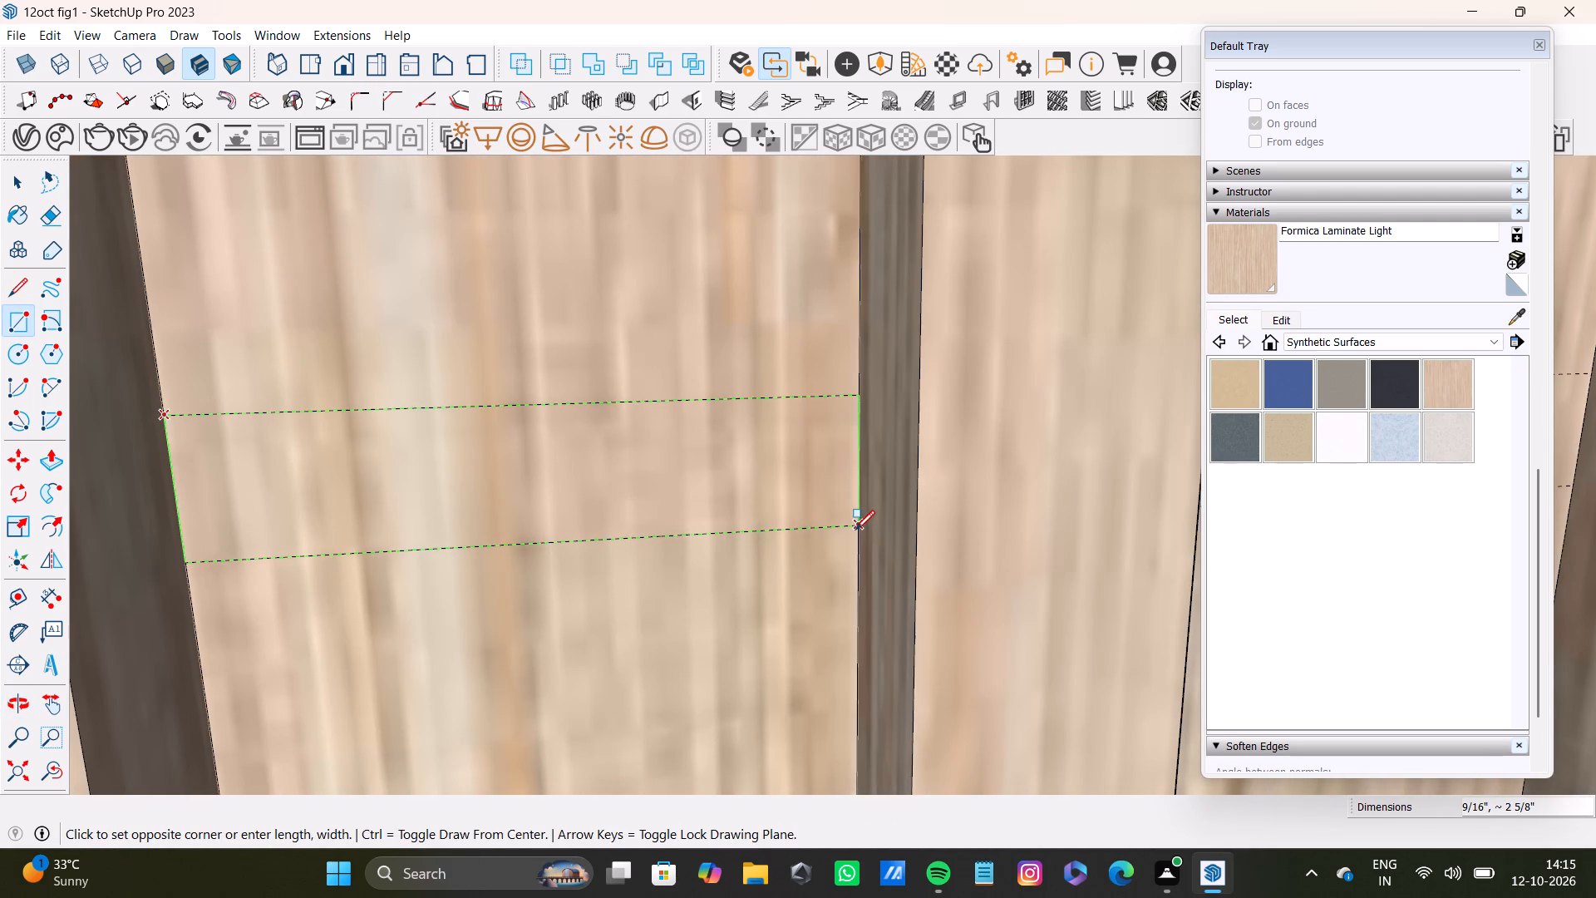
# Draw a rectangle about 9/16" by 2 5/8" between the guides, spanning the third slat gap.
pyautogui.scroll(-3, 831, 538)
pyautogui.keyDown('shift'); pyautogui.moveTo(806, 548); pyautogui.dragTo(180, 524, button='middle'); pyautogui.keyUp('shift')
pyautogui.scroll(3, 489, 526)
pyautogui.moveTo(452, 520); pyautogui.dragTo(401, 520, button='middle')
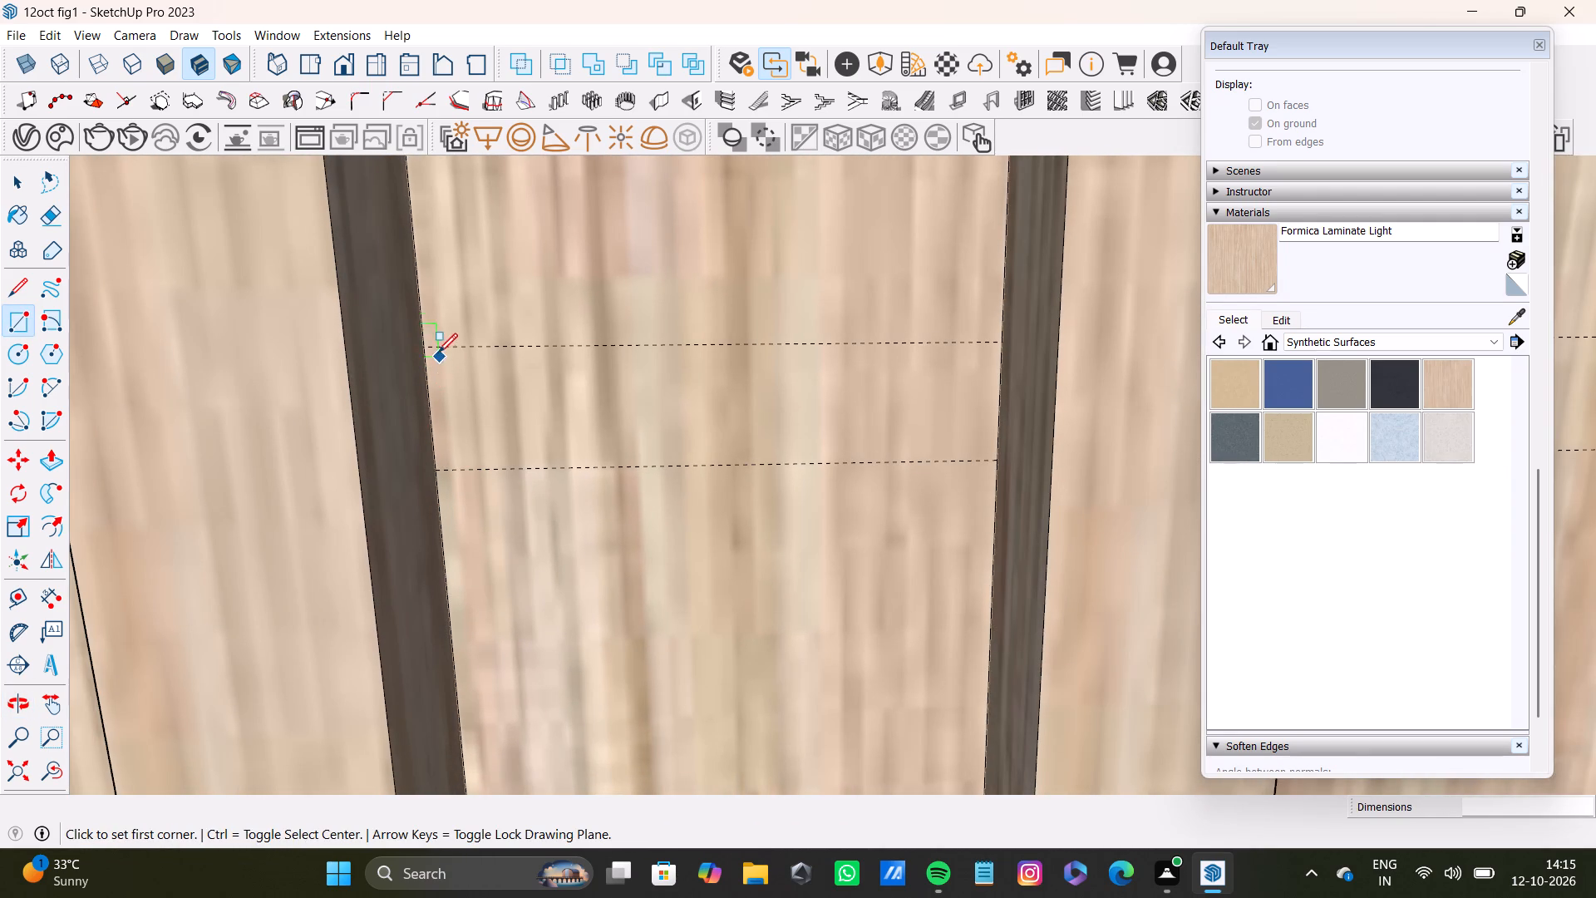
pyautogui.click(426, 346)
pyautogui.click(993, 459)
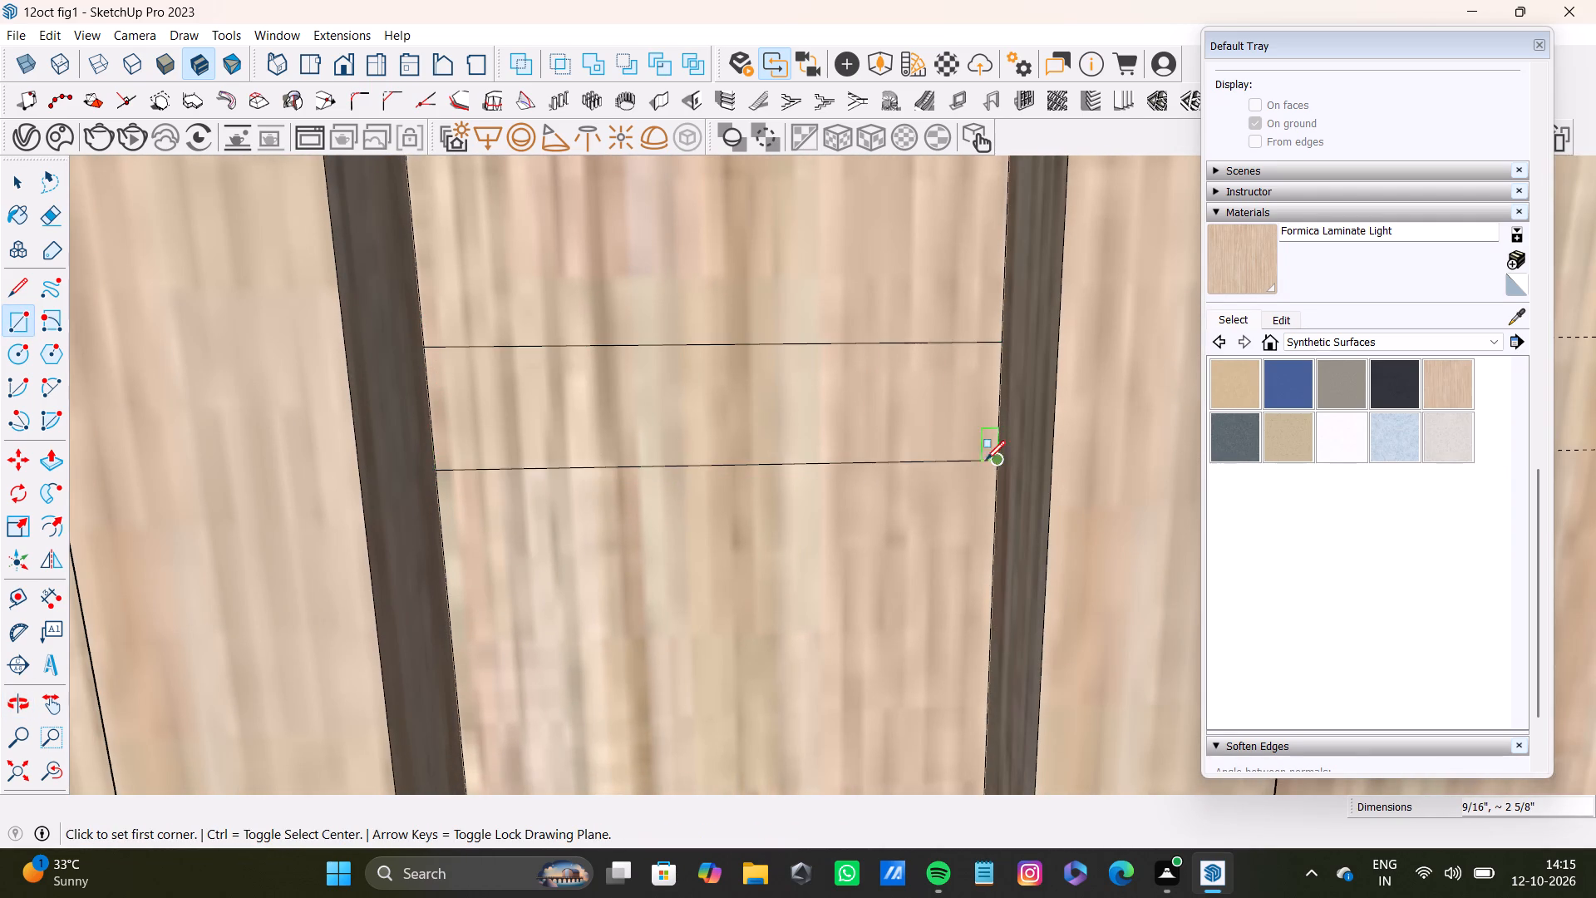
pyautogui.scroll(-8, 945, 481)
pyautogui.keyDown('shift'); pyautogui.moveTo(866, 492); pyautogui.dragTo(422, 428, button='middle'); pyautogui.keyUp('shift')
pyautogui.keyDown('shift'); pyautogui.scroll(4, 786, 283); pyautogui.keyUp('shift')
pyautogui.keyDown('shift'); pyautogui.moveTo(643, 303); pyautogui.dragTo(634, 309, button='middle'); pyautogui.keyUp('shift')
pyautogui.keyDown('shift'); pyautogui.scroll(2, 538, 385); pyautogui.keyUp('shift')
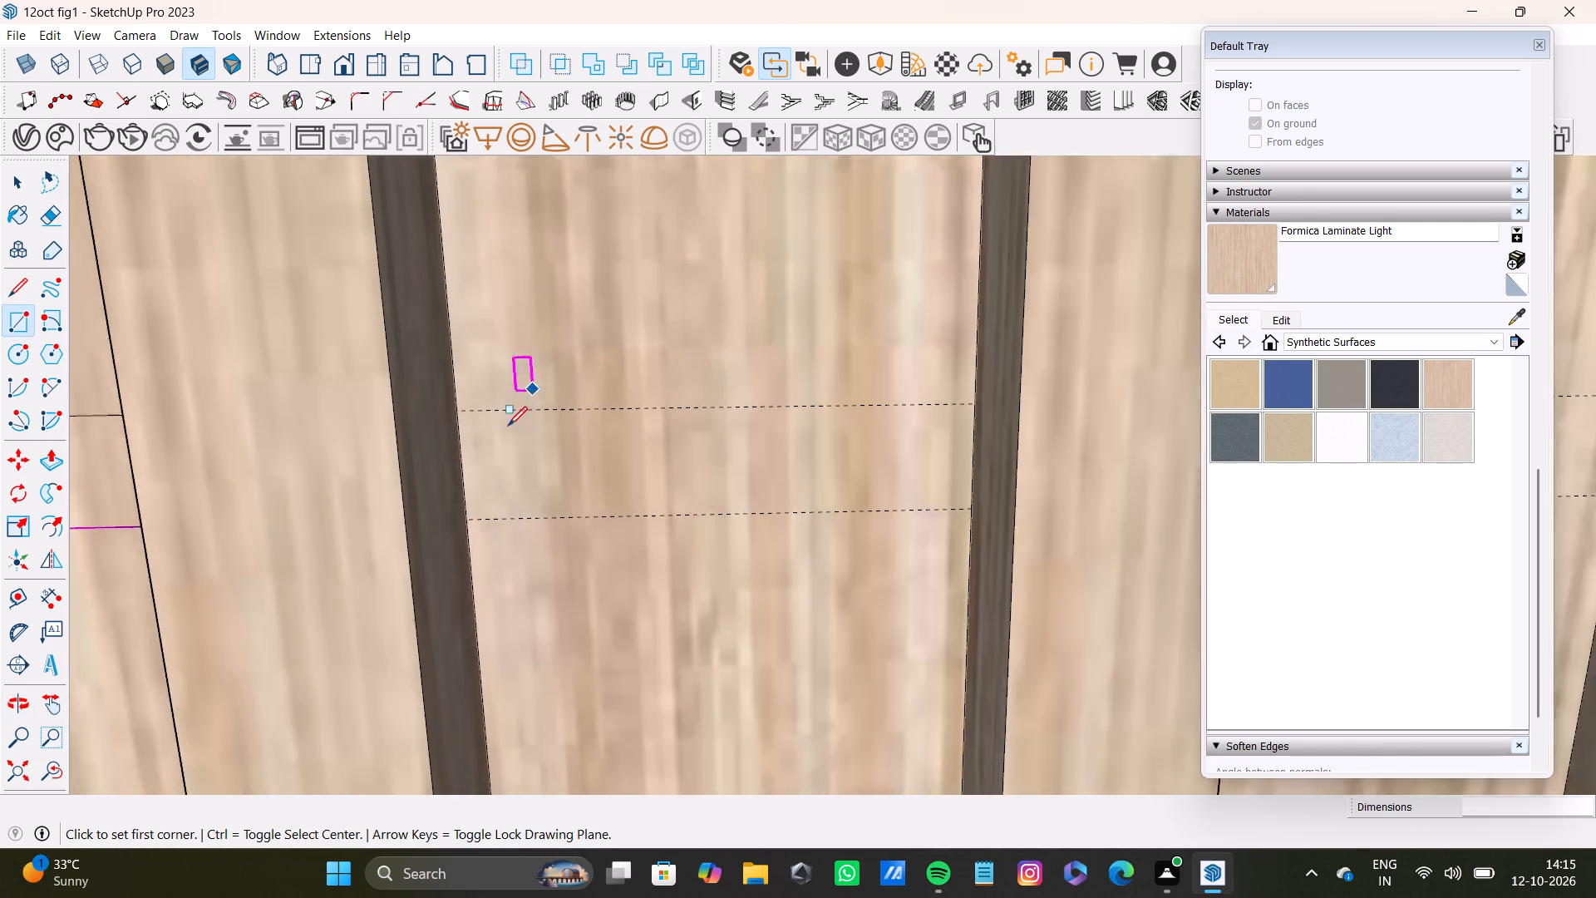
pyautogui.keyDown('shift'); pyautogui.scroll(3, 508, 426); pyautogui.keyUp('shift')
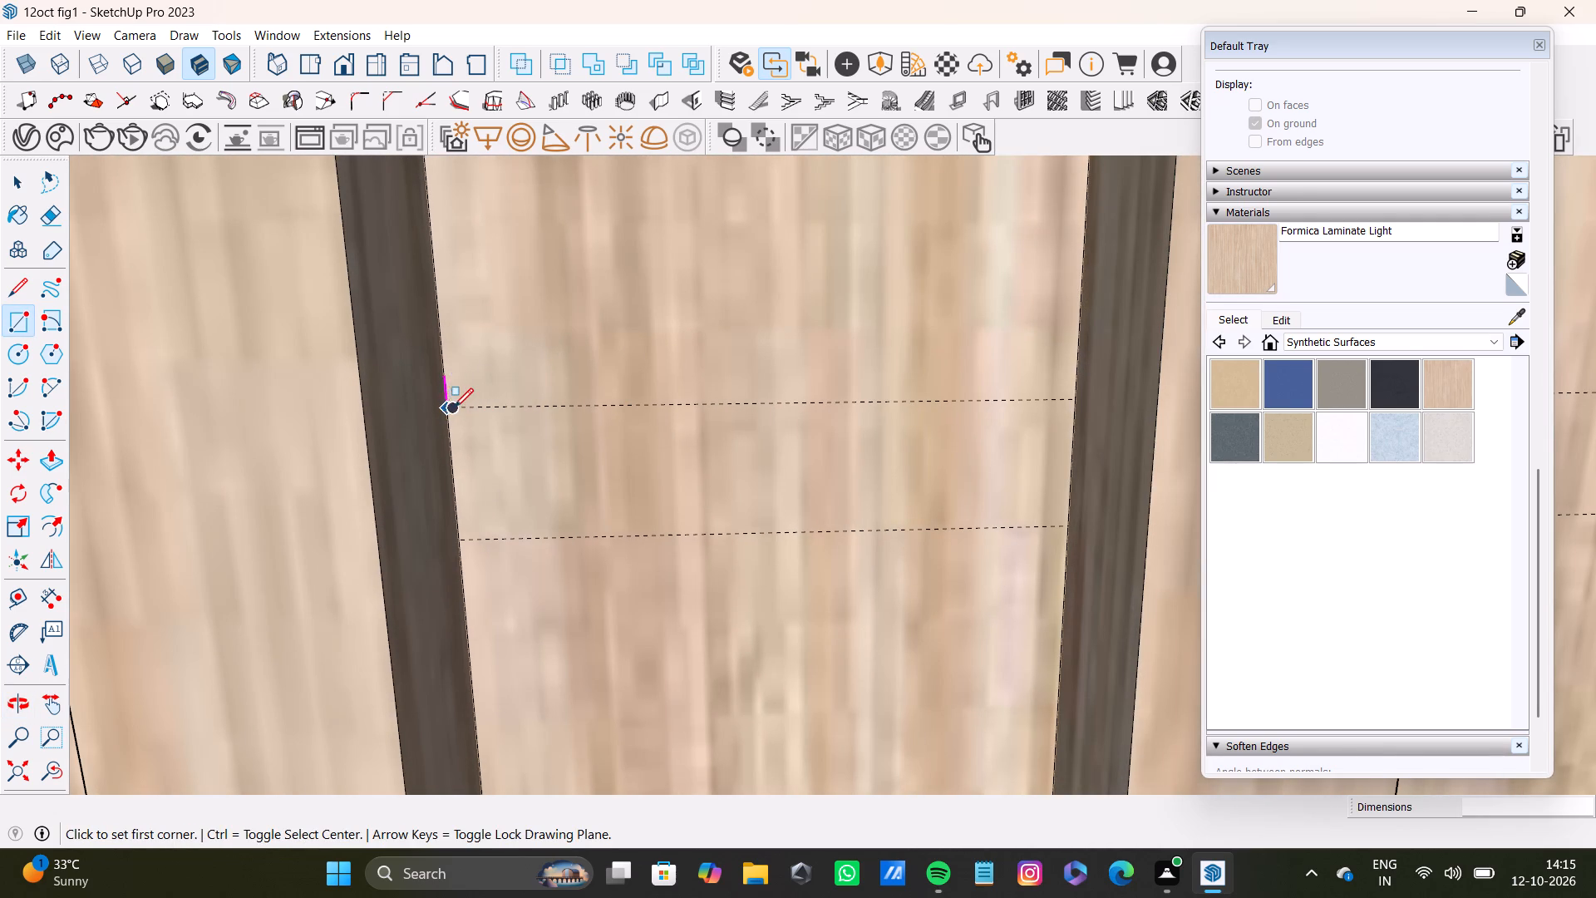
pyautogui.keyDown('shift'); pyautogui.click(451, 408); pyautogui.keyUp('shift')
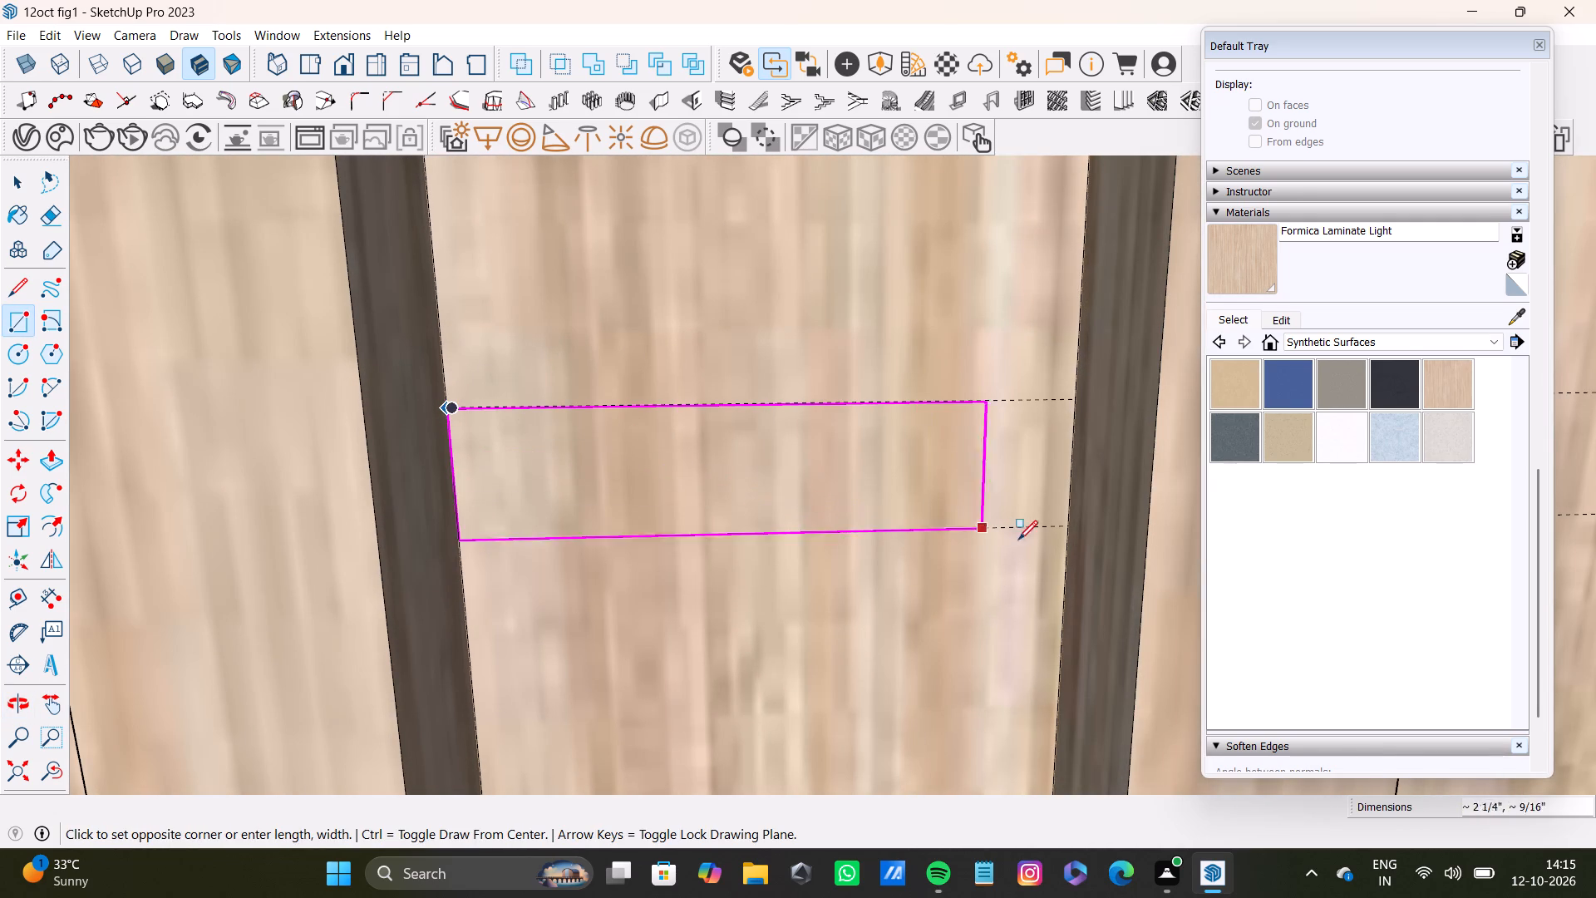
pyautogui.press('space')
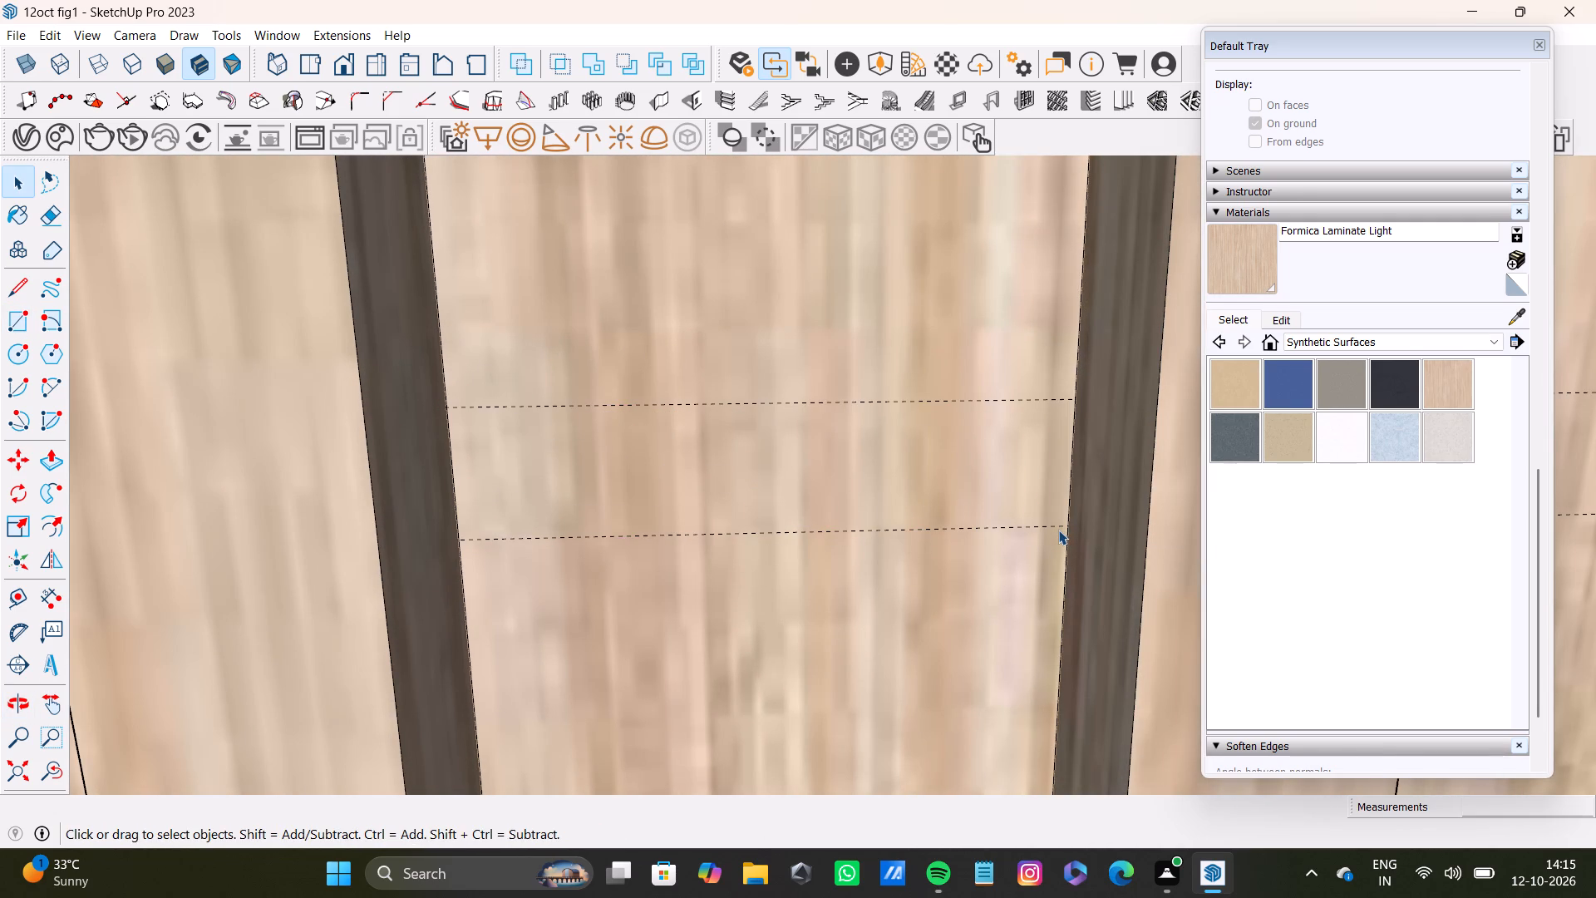
# Draw a rectangle about 9/16" by 2 5/8" between the guides, spanning the fourth slat gap.
pyautogui.press('r')
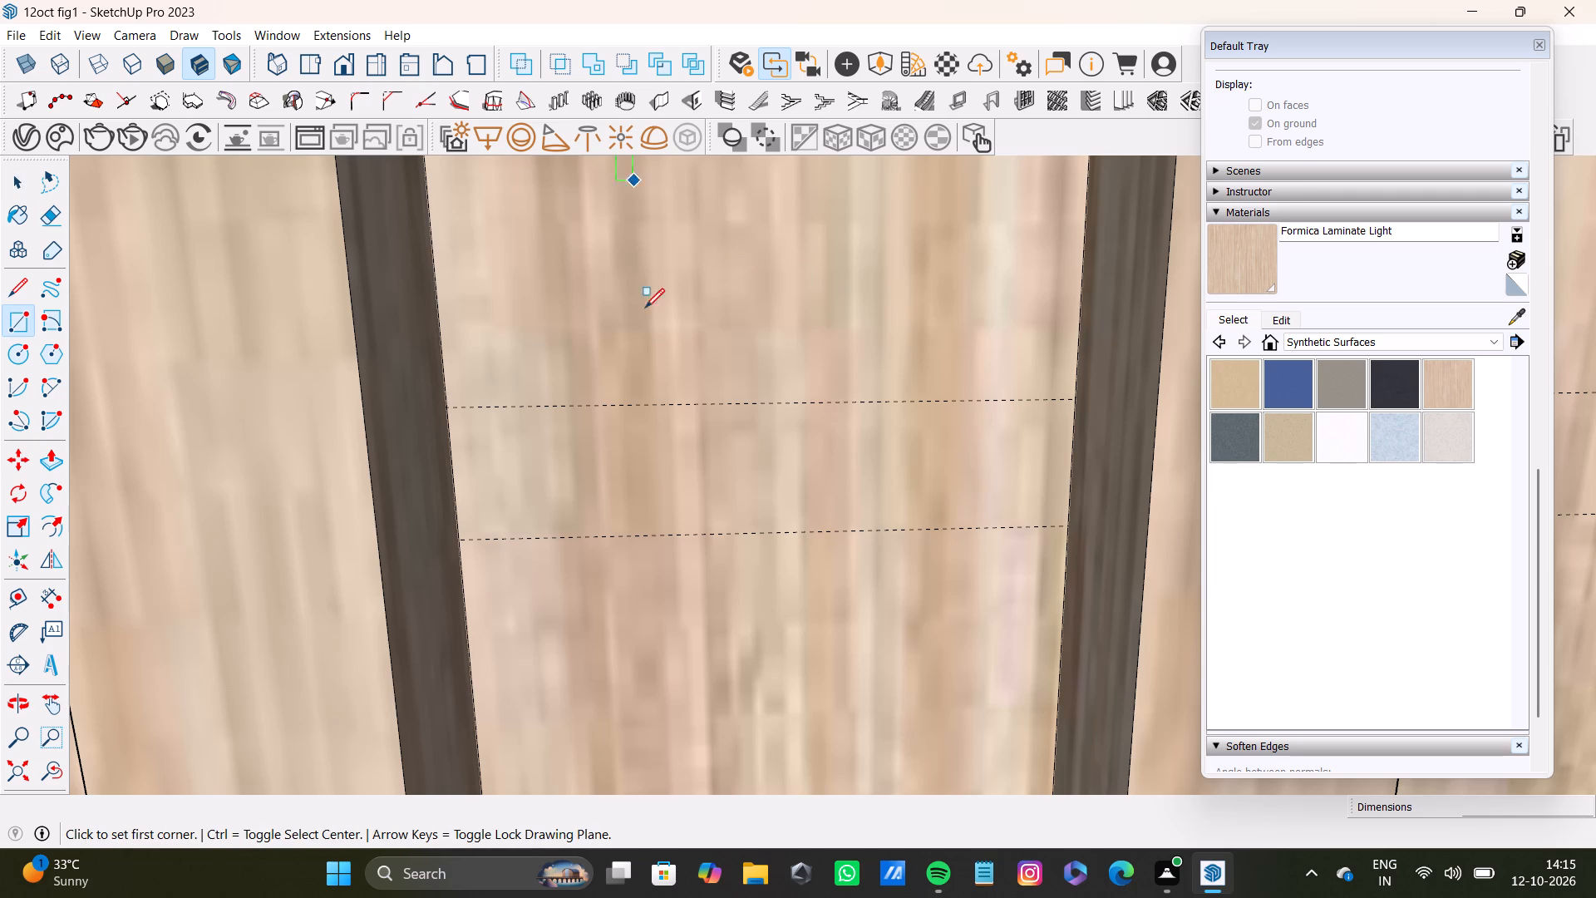
pyautogui.scroll(8, 493, 424)
pyautogui.moveTo(539, 410); pyautogui.dragTo(532, 411, button='middle')
pyautogui.scroll(3, 446, 389)
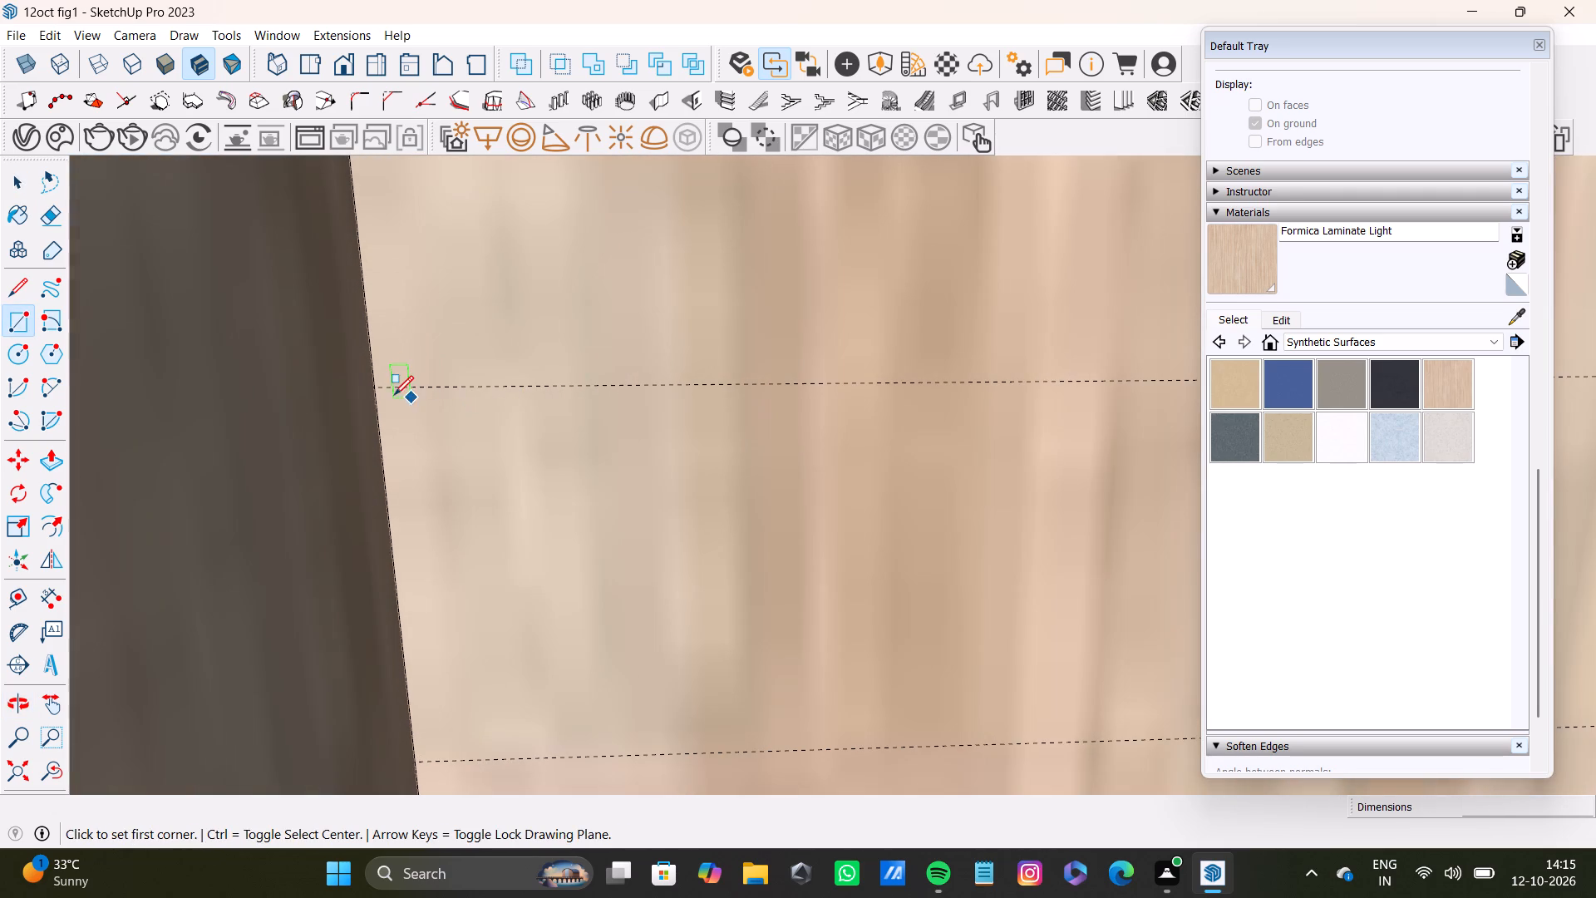
pyautogui.click(377, 385)
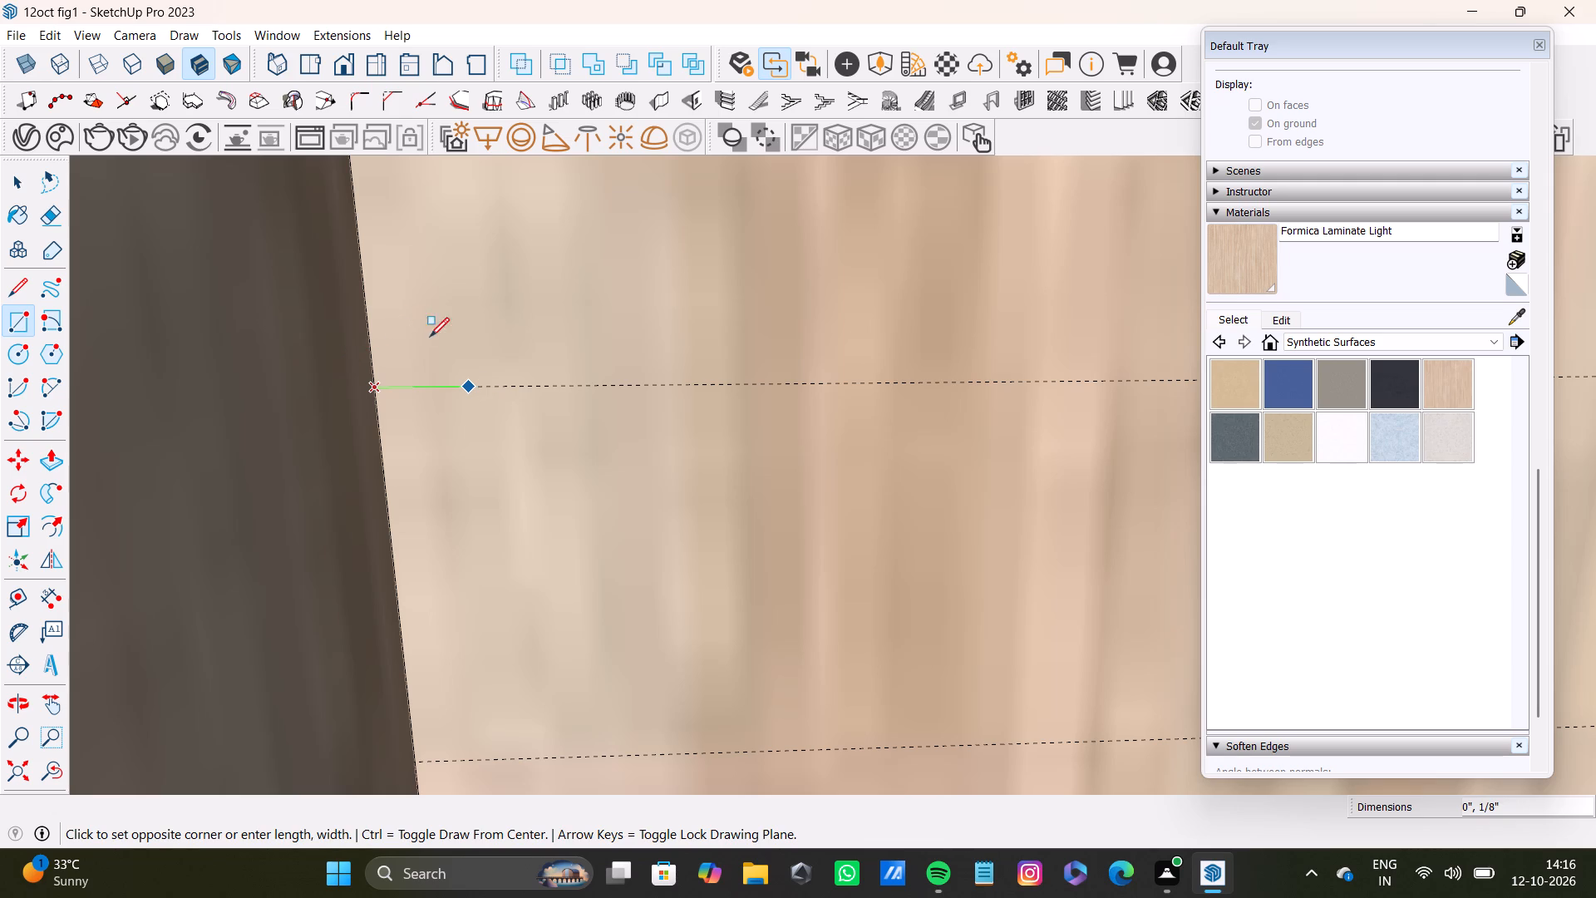
pyautogui.scroll(-7, 692, 560)
pyautogui.moveTo(864, 556); pyautogui.dragTo(861, 586, button='middle')
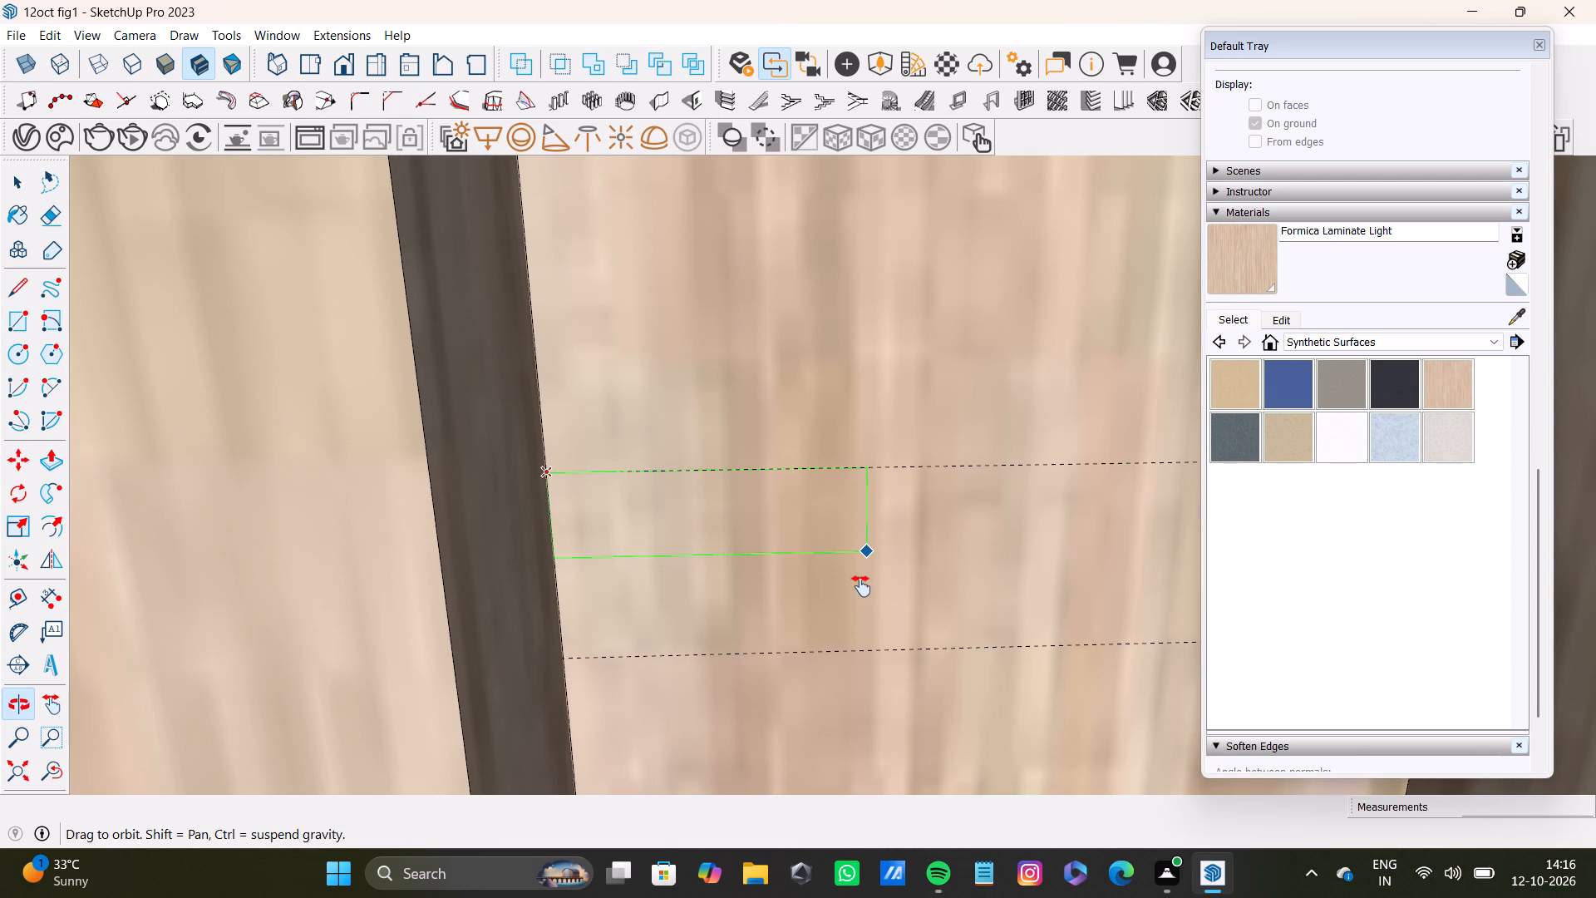
pyautogui.moveTo(861, 586); pyautogui.dragTo(587, 559, button='middle')
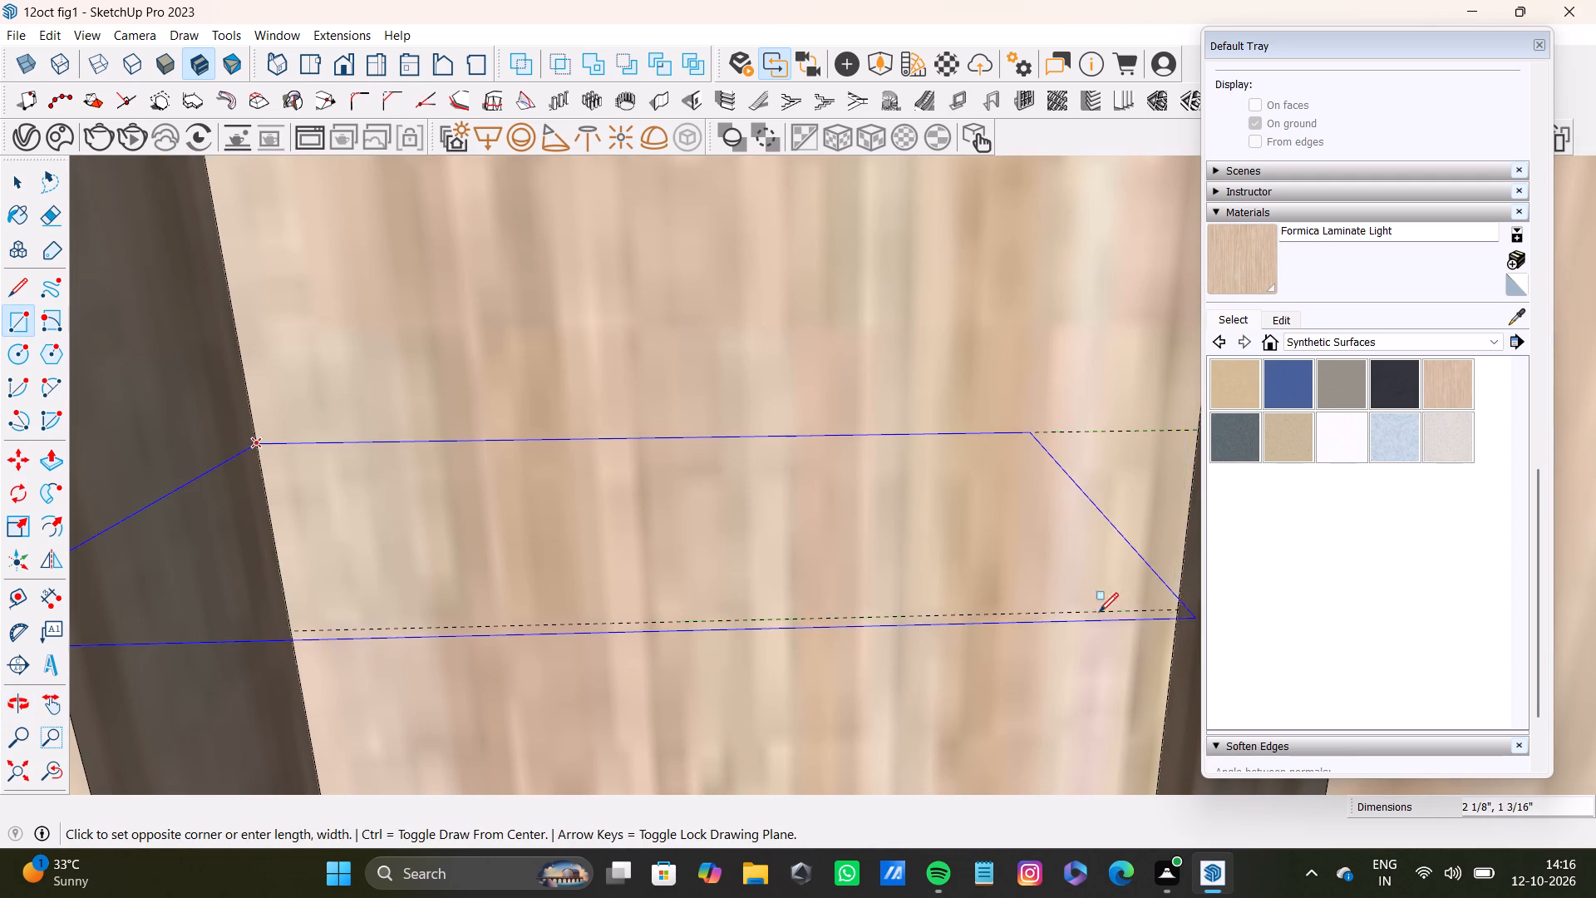
pyautogui.scroll(3, 1007, 549)
pyautogui.keyDown('shift'); pyautogui.moveTo(1007, 549); pyautogui.dragTo(904, 439, button='middle'); pyautogui.keyUp('shift')
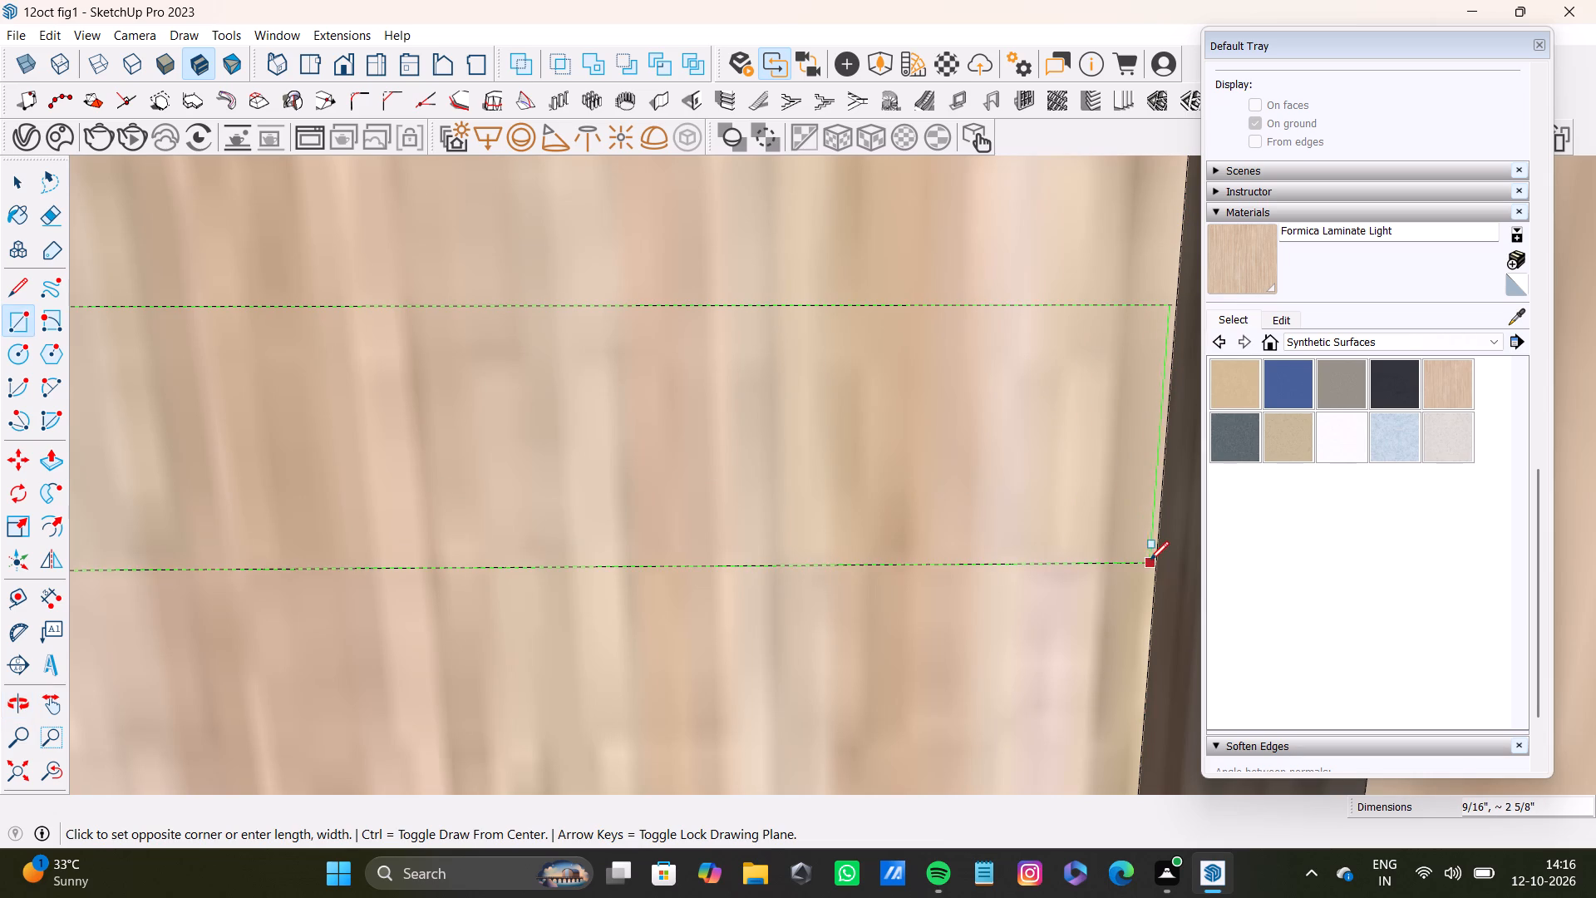
pyautogui.click(1154, 560)
# Draw a rectangle about 9/16" by 2 5/8" between the guides, spanning the fifth slat gap.
pyautogui.scroll(-9, 948, 597)
pyautogui.keyDown('shift'); pyautogui.moveTo(939, 578); pyautogui.dragTo(468, 604, button='middle'); pyautogui.keyUp('shift')
pyautogui.keyDown('shift'); pyautogui.scroll(4, 761, 565); pyautogui.keyUp('shift')
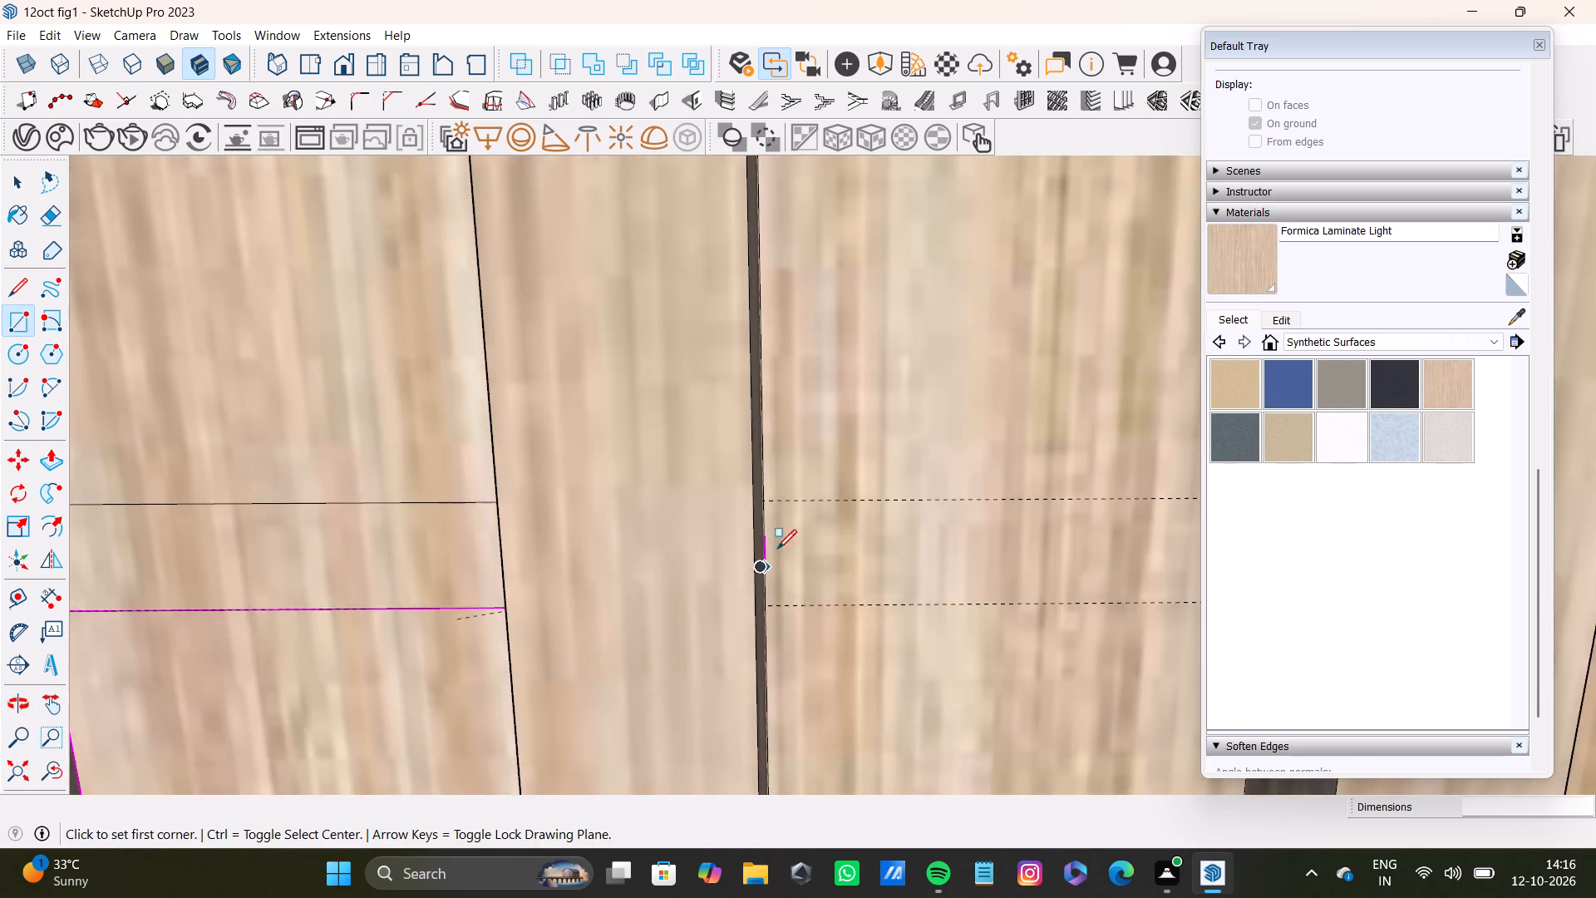
pyautogui.keyDown('shift'); pyautogui.moveTo(914, 558); pyautogui.dragTo(633, 560, button='middle'); pyautogui.keyUp('shift')
pyautogui.keyDown('shift'); pyautogui.scroll(3, 565, 533); pyautogui.keyUp('shift')
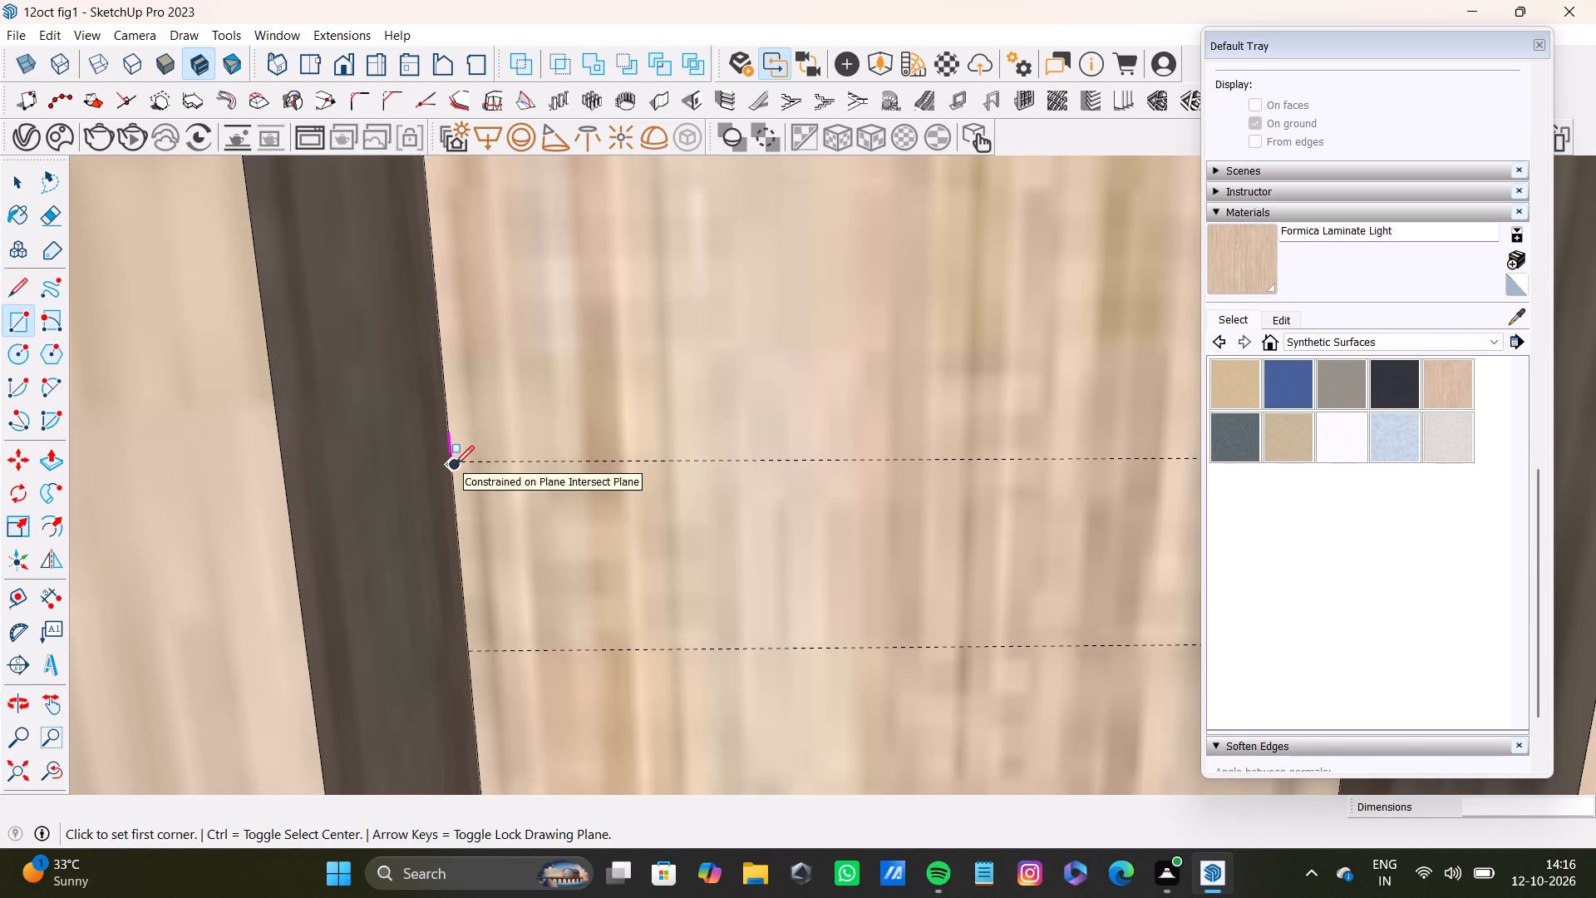
pyautogui.keyDown('shift'); pyautogui.scroll(9, 468, 466); pyautogui.keyUp('shift')
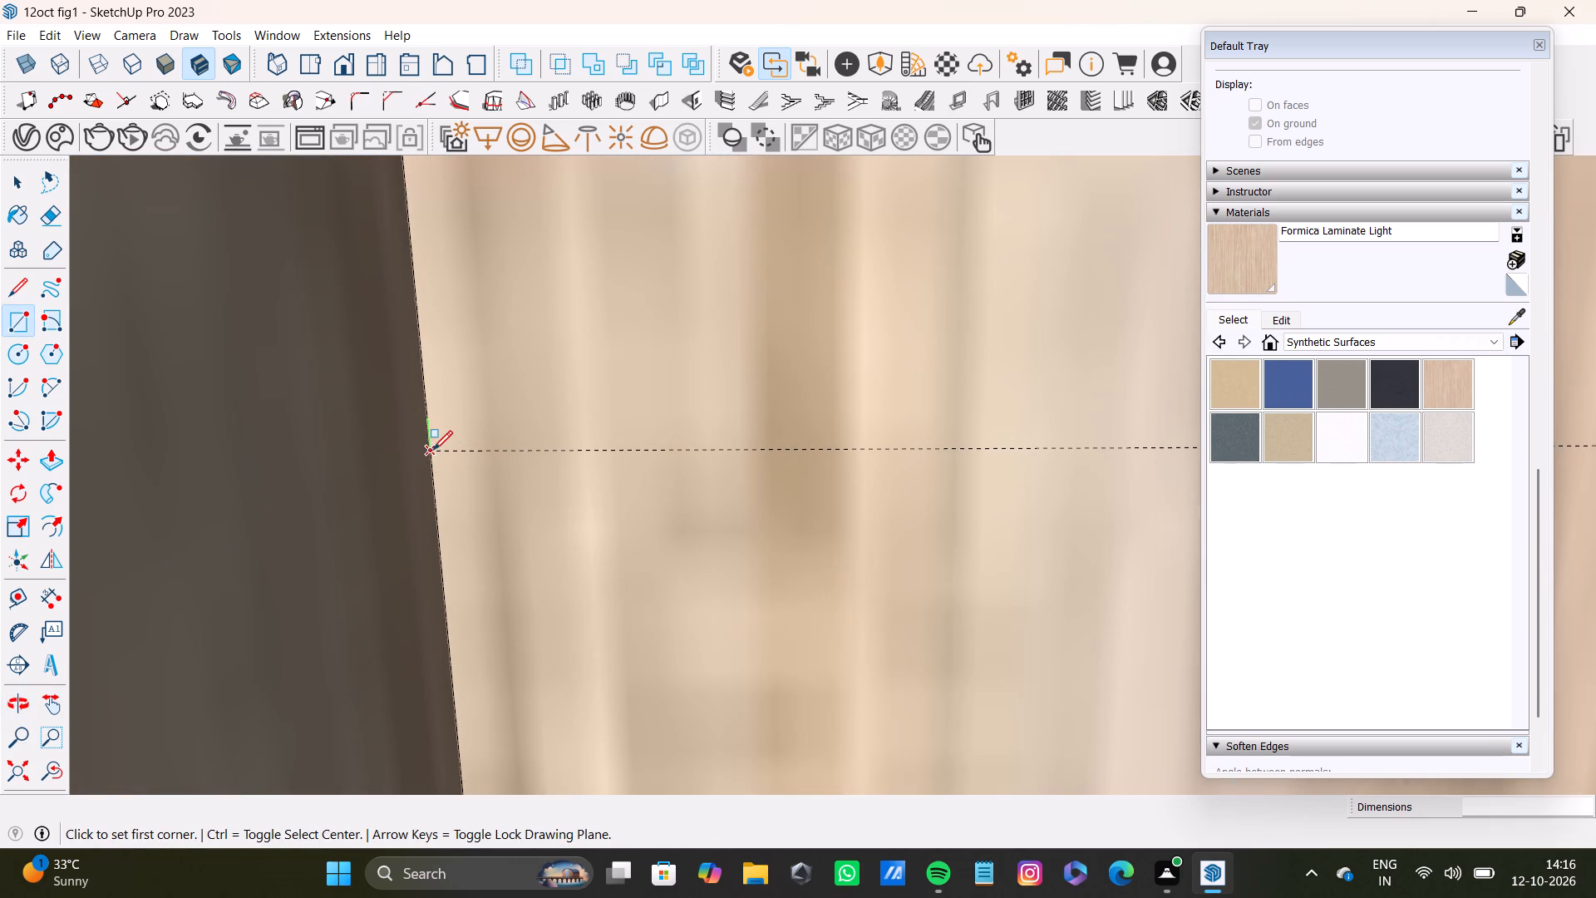
pyautogui.click(436, 447)
pyautogui.scroll(-3, 734, 572)
pyautogui.keyDown('shift'); pyautogui.moveTo(960, 564); pyautogui.dragTo(459, 461, button='middle'); pyautogui.keyUp('shift')
pyautogui.scroll(-5, 638, 521)
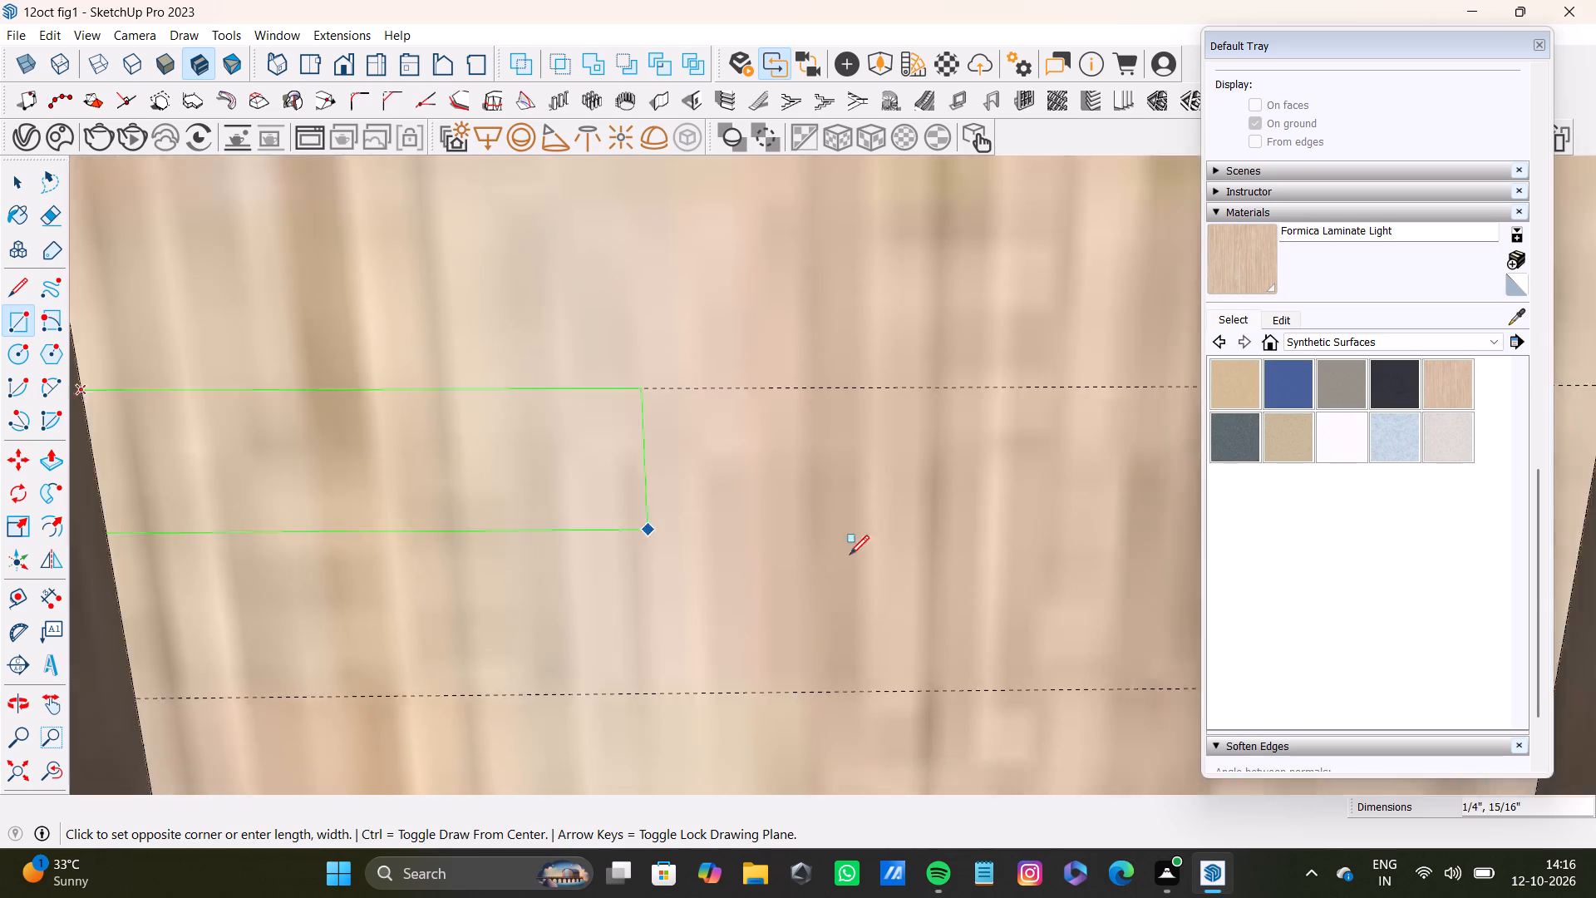
pyautogui.keyDown('shift'); pyautogui.moveTo(894, 560); pyautogui.dragTo(756, 433, button='middle'); pyautogui.keyUp('shift')
pyautogui.click(968, 461)
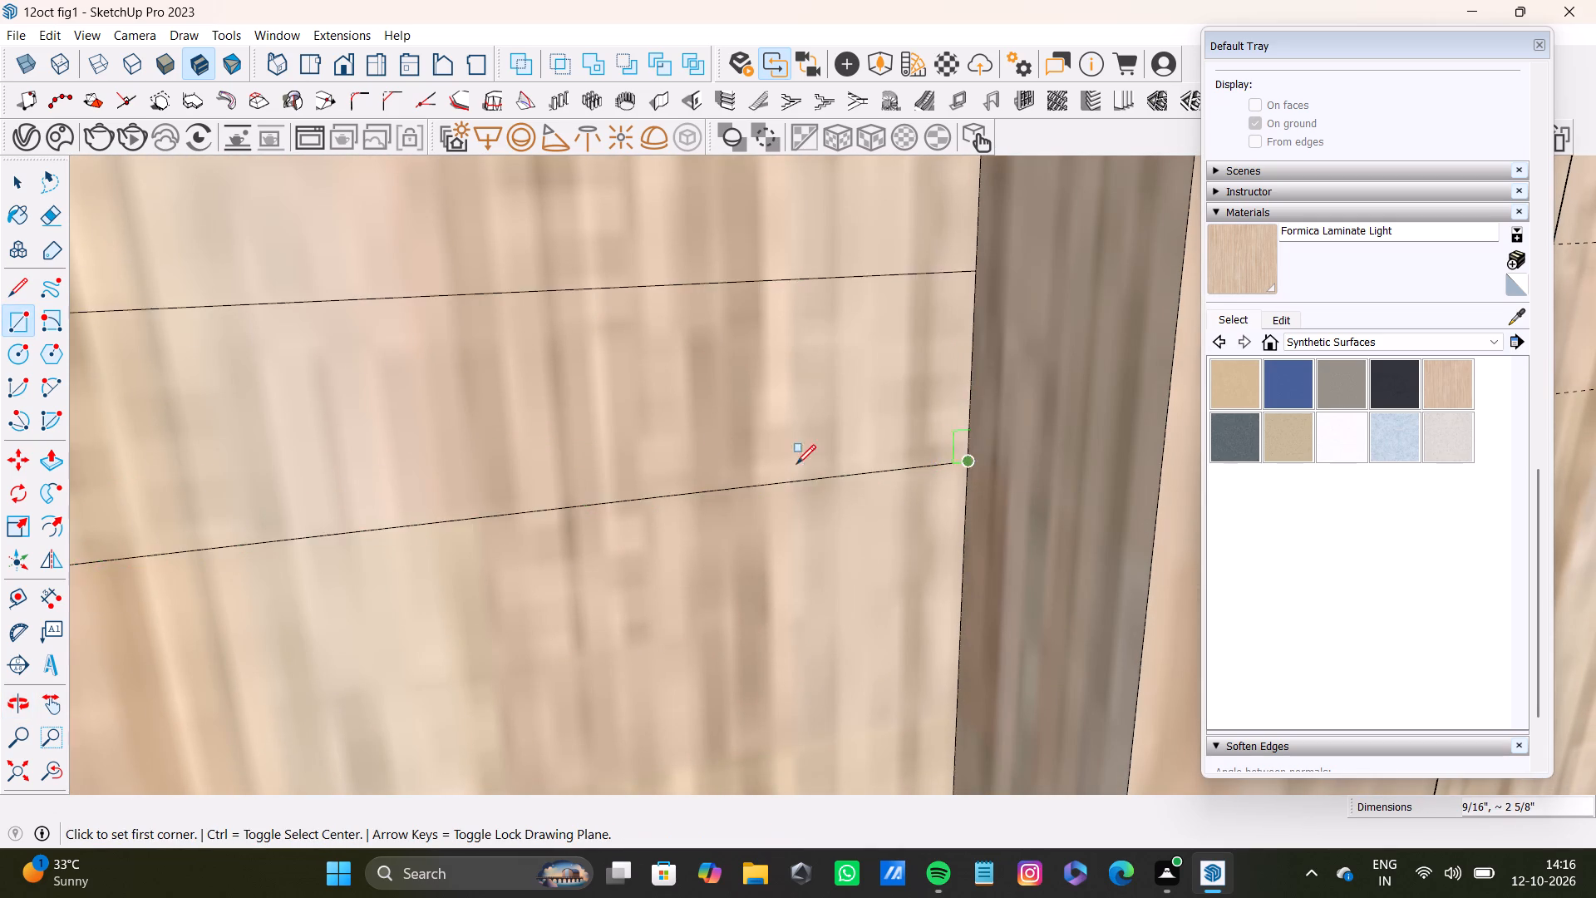
# Draw a rectangle about 9/16" by 2 5/8" between the guides, spanning the sixth slat gap.
pyautogui.scroll(-15, 709, 451)
pyautogui.moveTo(1017, 505); pyautogui.dragTo(825, 504, button='middle')
pyautogui.scroll(4, 858, 488)
pyautogui.keyDown('shift'); pyautogui.moveTo(904, 464); pyautogui.dragTo(727, 530, button='middle'); pyautogui.keyUp('shift')
pyautogui.keyDown('shift'); pyautogui.scroll(5, 728, 530); pyautogui.keyUp('shift')
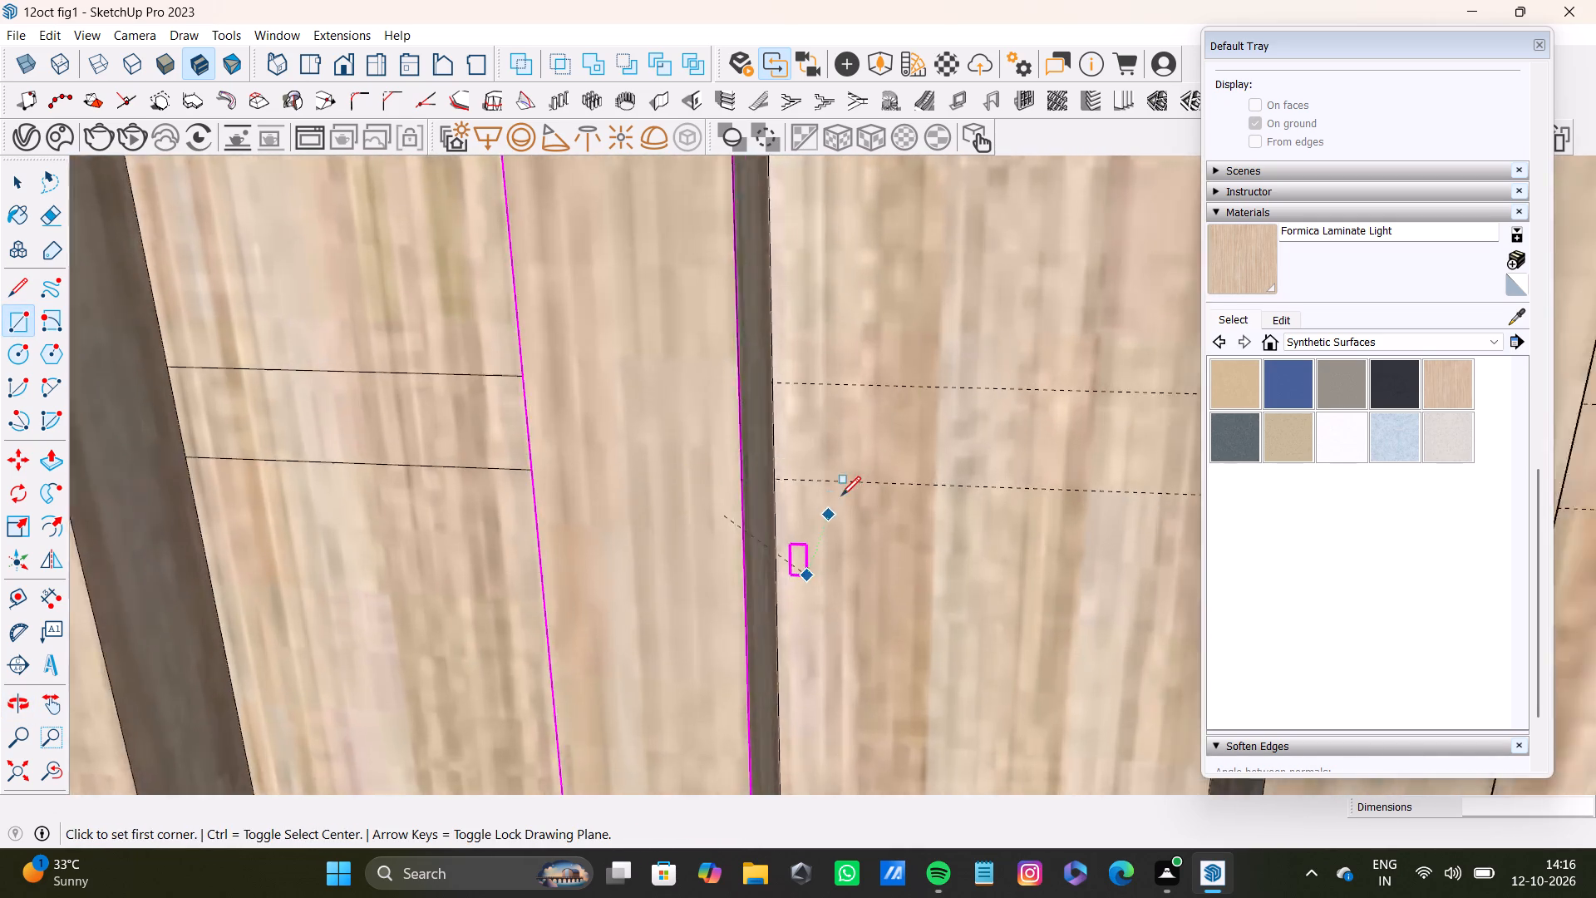
pyautogui.keyDown('shift'); pyautogui.scroll(4, 841, 496); pyautogui.keyUp('shift')
pyautogui.keyDown('shift'); pyautogui.moveTo(854, 464); pyautogui.dragTo(622, 449, button='middle'); pyautogui.keyUp('shift')
pyautogui.keyDown('shift'); pyautogui.scroll(3, 551, 382); pyautogui.keyUp('shift')
pyautogui.click(459, 256)
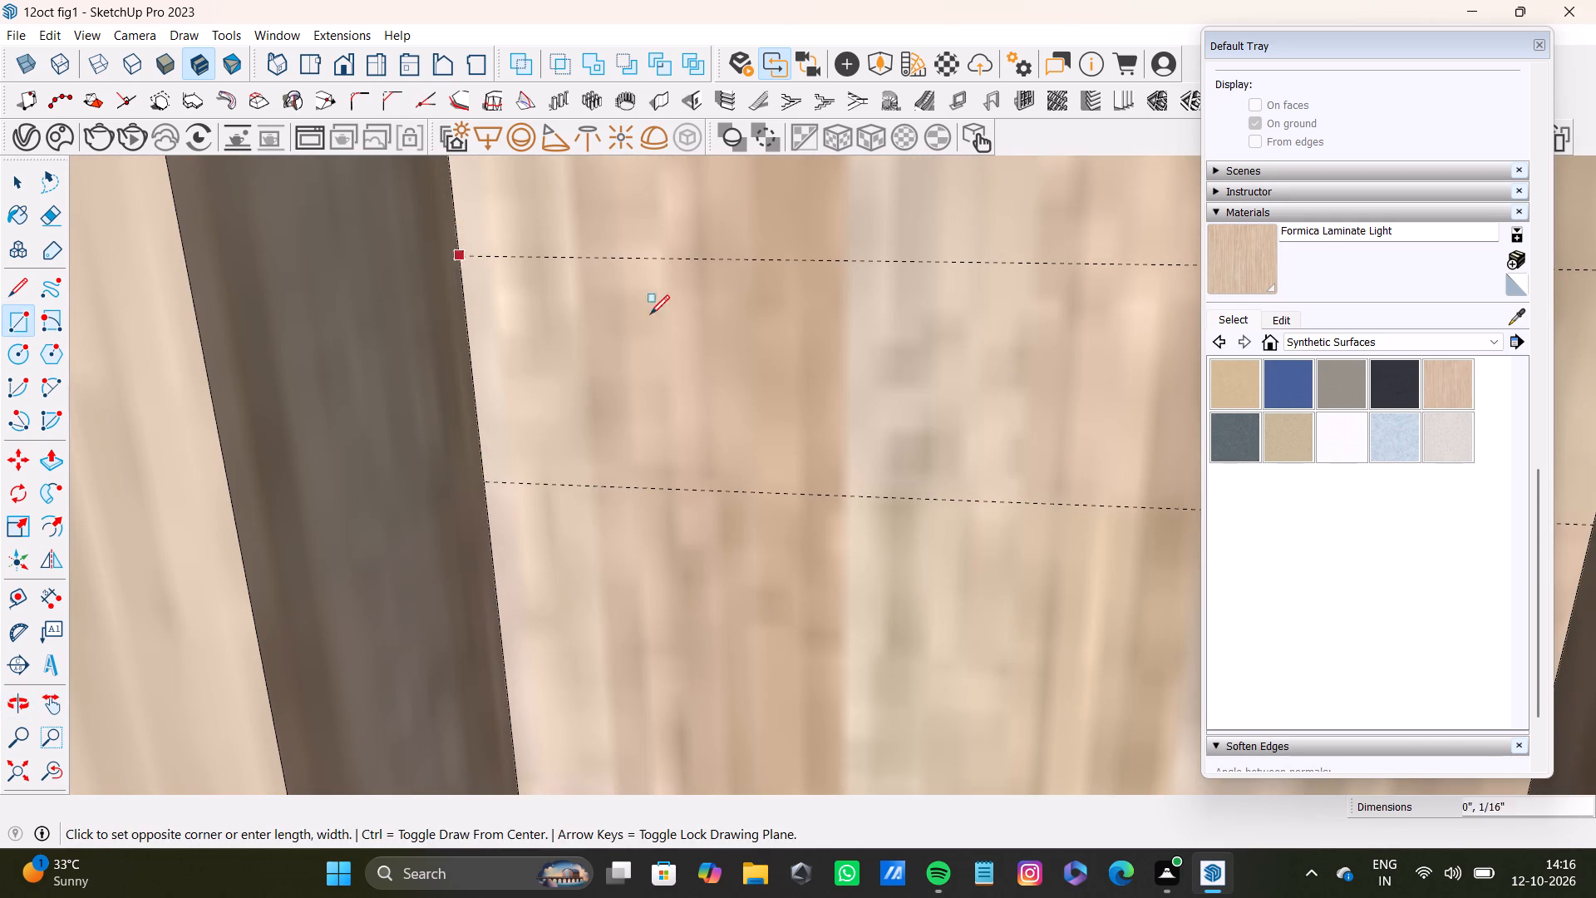
pyautogui.scroll(-2, 779, 403)
pyautogui.keyDown('shift'); pyautogui.moveTo(921, 422); pyautogui.dragTo(564, 392, button='middle'); pyautogui.keyUp('shift')
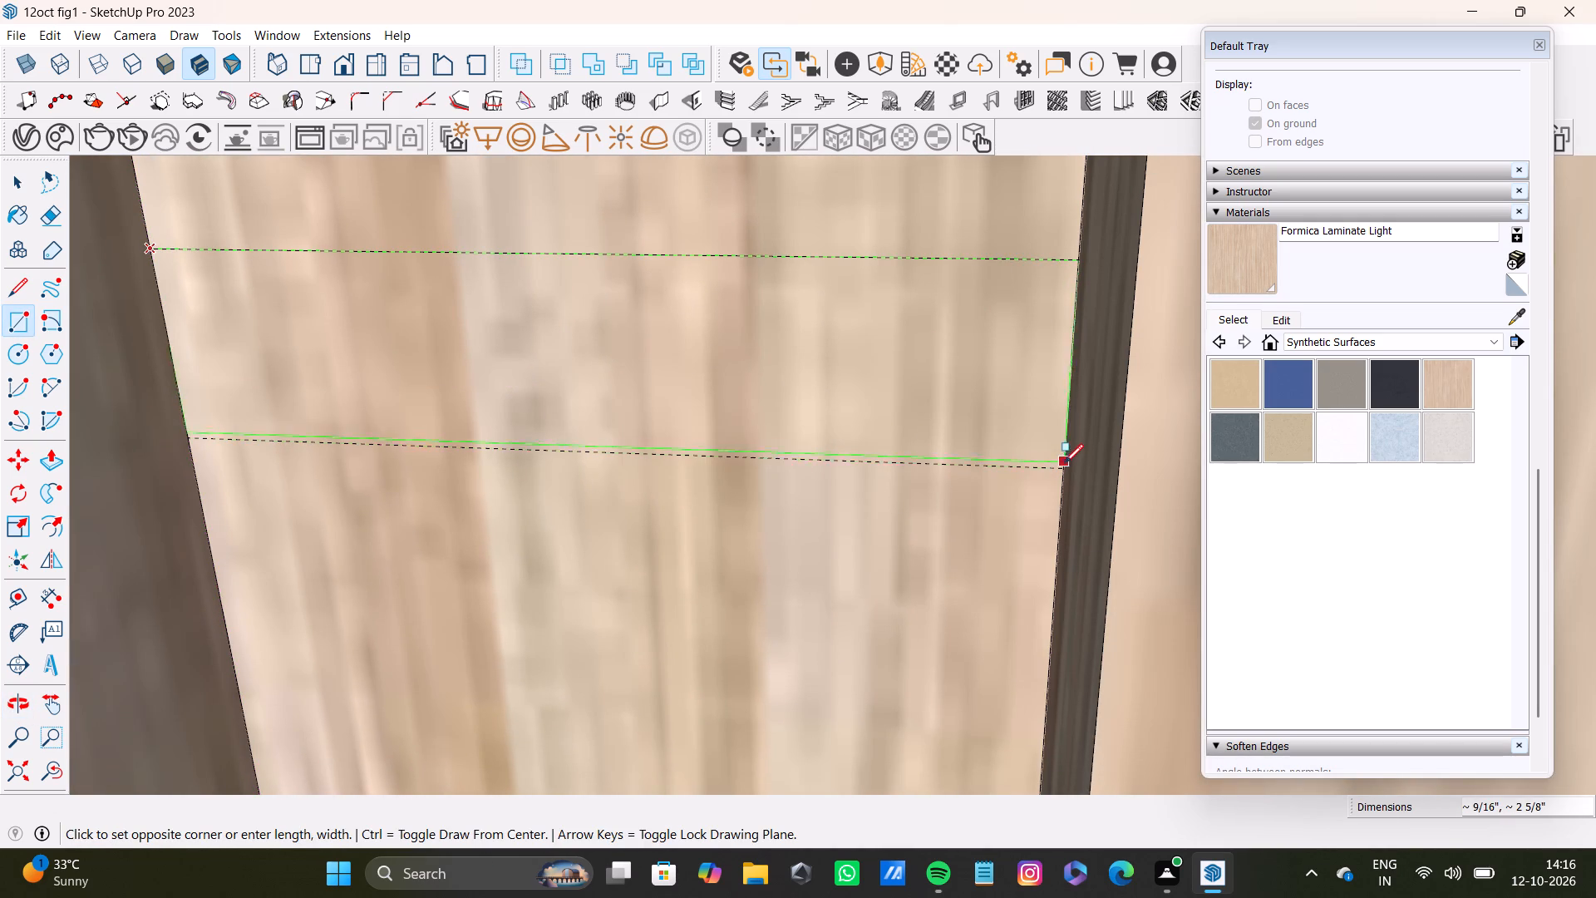
pyautogui.click(1061, 468)
# Draw a rectangle about 9/16" by 2 5/8" between the guides, spanning the seventh slat gap.
pyautogui.scroll(-10, 1051, 473)
pyautogui.keyDown('shift'); pyautogui.moveTo(1066, 480); pyautogui.dragTo(436, 490, button='middle'); pyautogui.keyUp('shift')
pyautogui.keyDown('shift'); pyautogui.scroll(2, 673, 501); pyautogui.keyUp('shift')
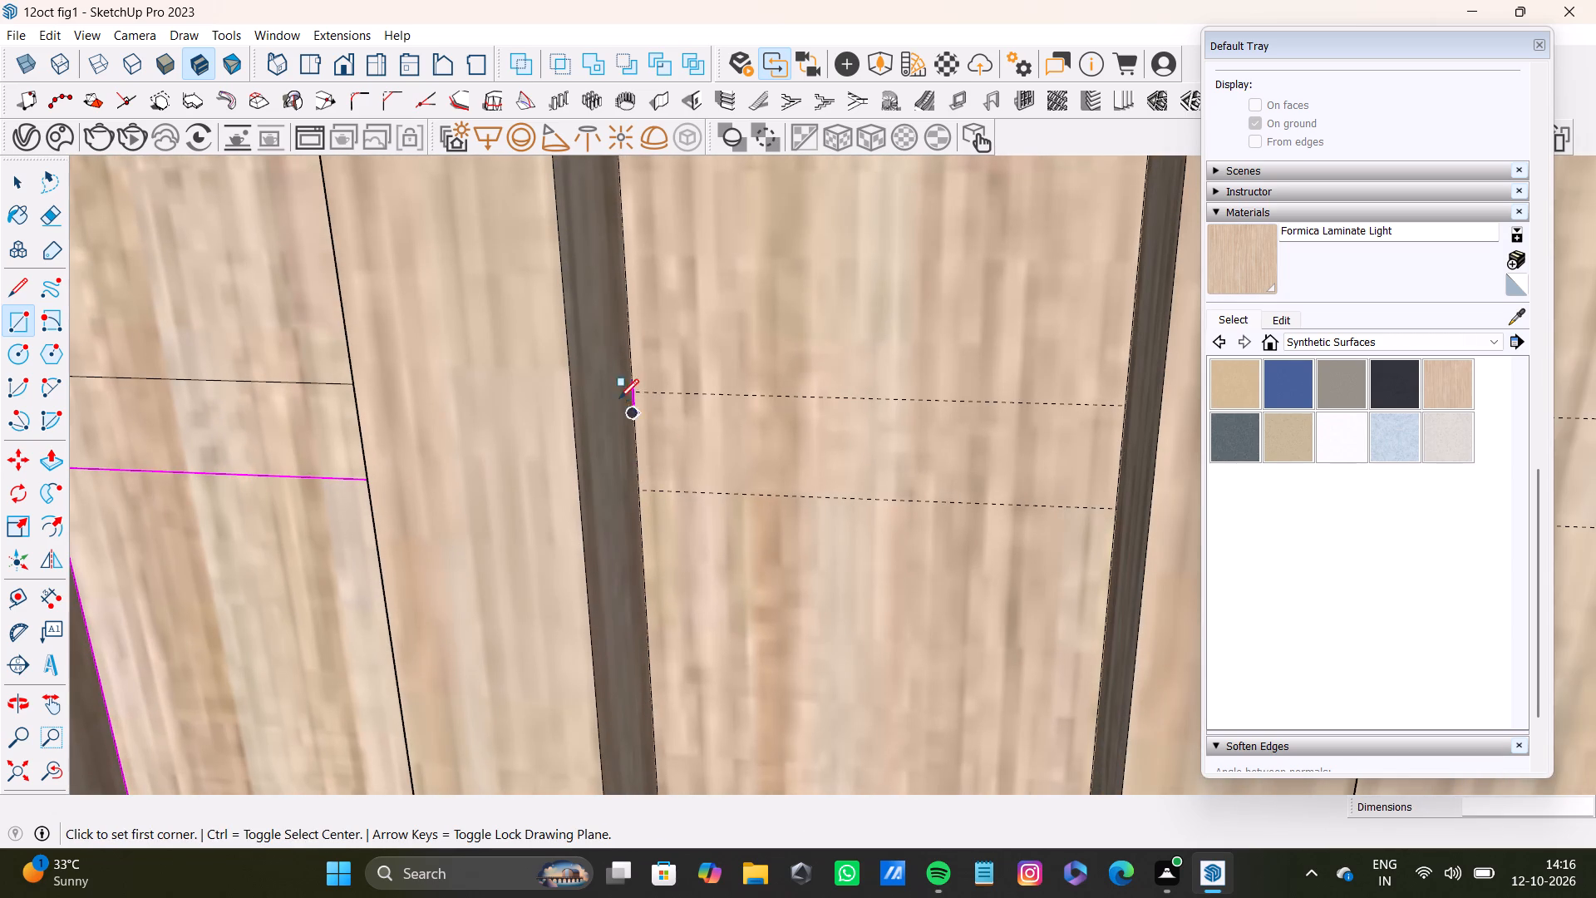
pyautogui.scroll(14, 637, 390)
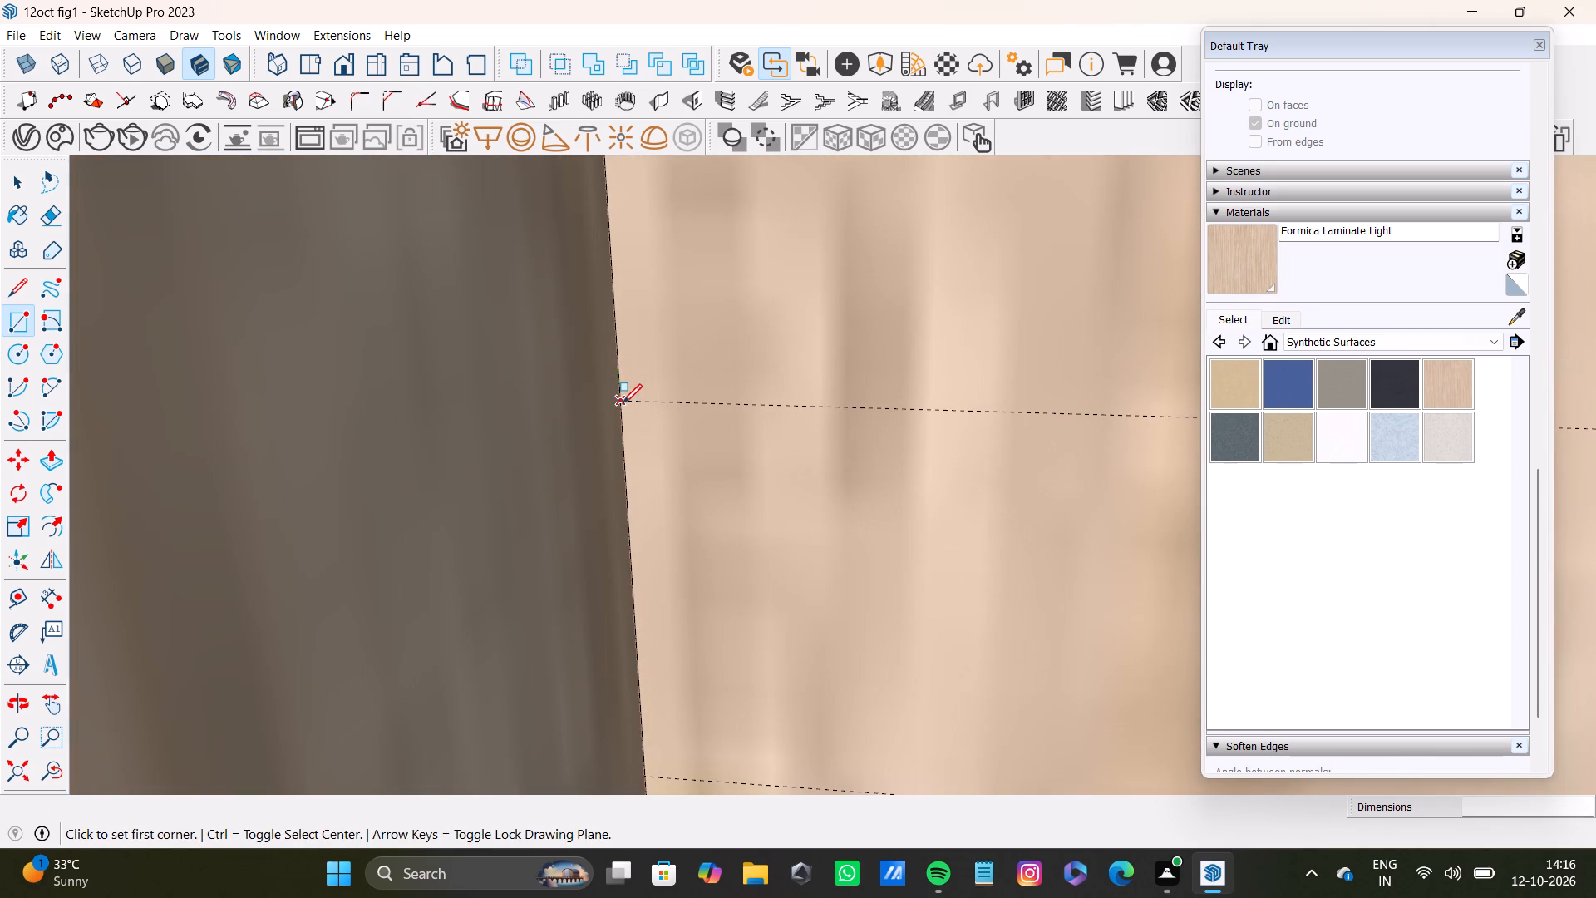
pyautogui.click(623, 403)
pyautogui.scroll(-4, 1048, 496)
pyautogui.keyDown('shift'); pyautogui.moveTo(1117, 536); pyautogui.dragTo(356, 339, button='middle'); pyautogui.keyUp('shift')
pyautogui.scroll(-5, 796, 516)
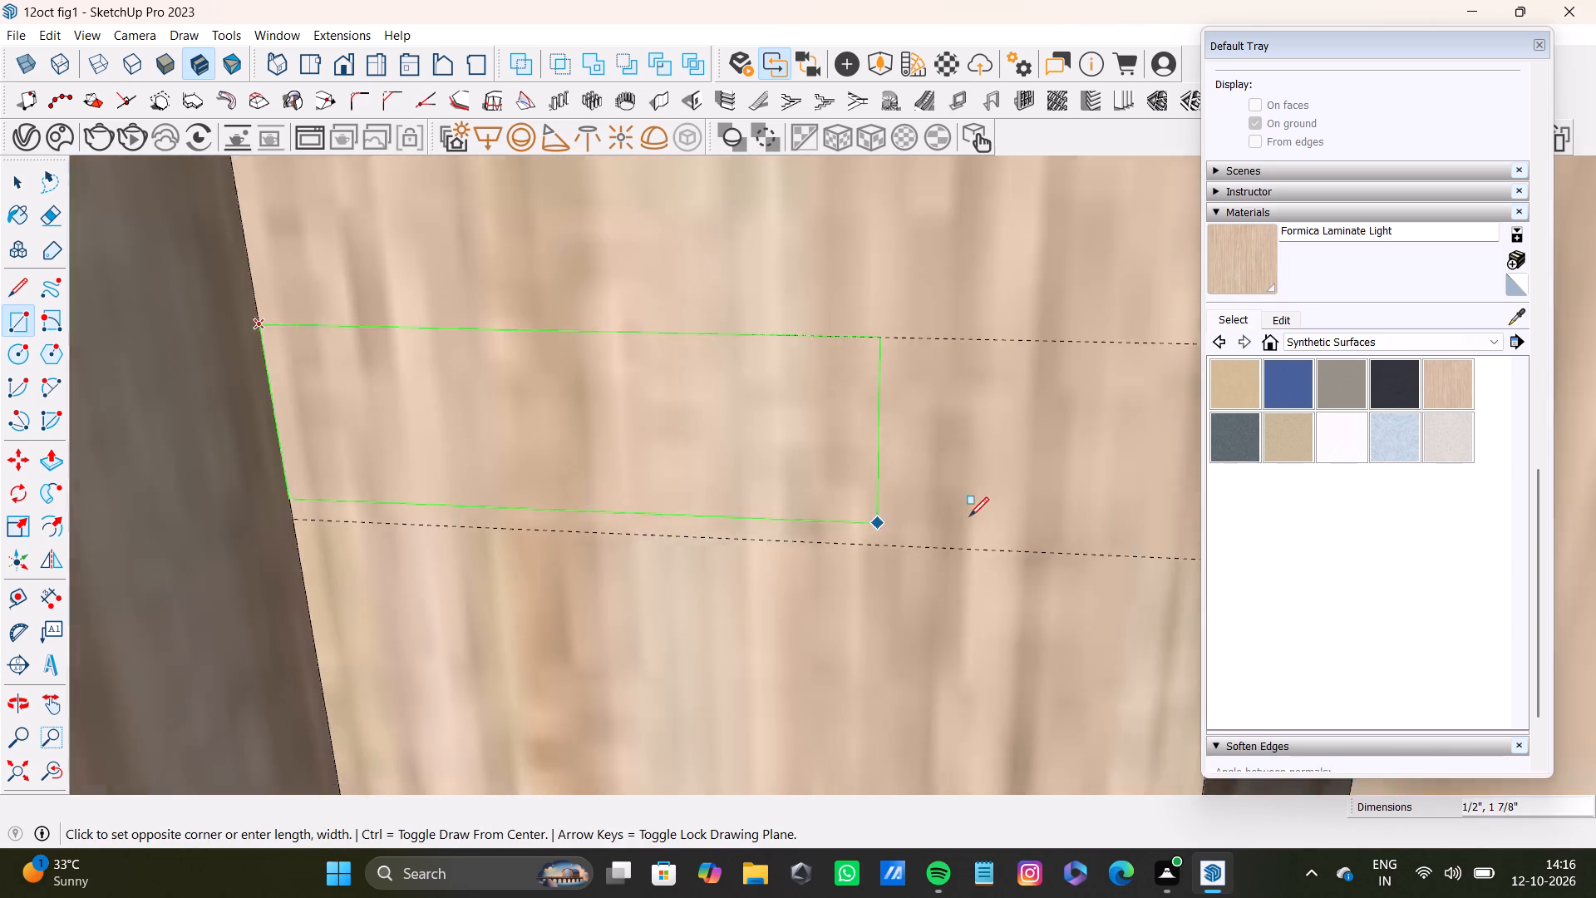
pyautogui.scroll(-5, 969, 516)
pyautogui.moveTo(980, 548); pyautogui.dragTo(1091, 507, button='middle')
pyautogui.scroll(5, 1089, 506)
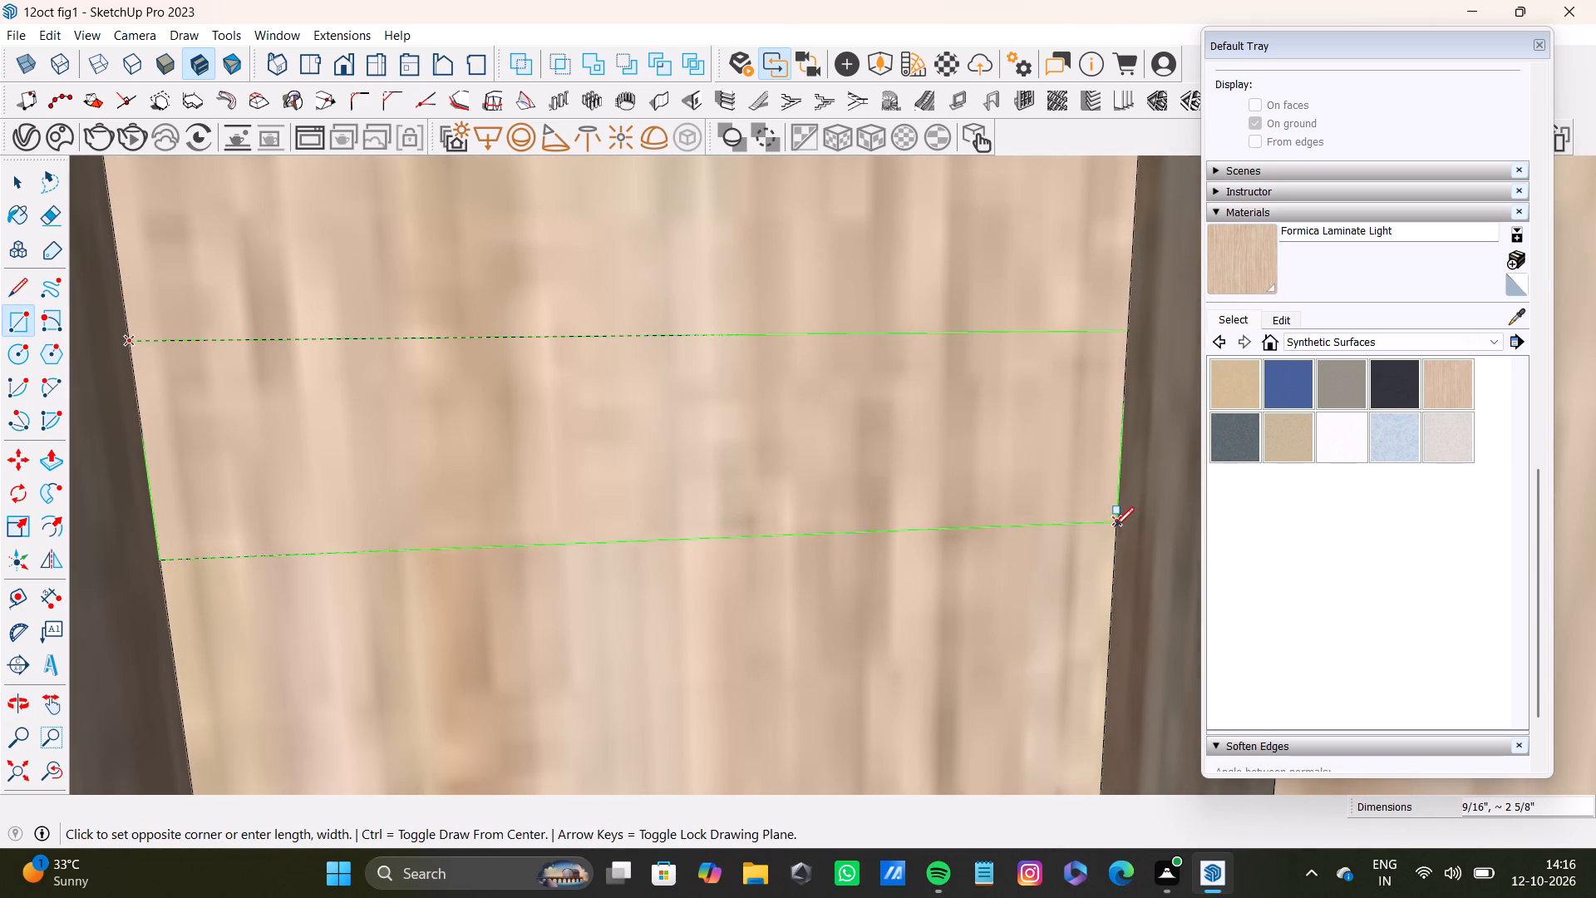
pyautogui.click(1116, 526)
# Draw a rectangle about 9/16" by 2 5/8" between the guides, spanning the eighth slat gap.
pyautogui.scroll(-14, 1003, 473)
pyautogui.moveTo(811, 554); pyautogui.dragTo(535, 529, button='middle')
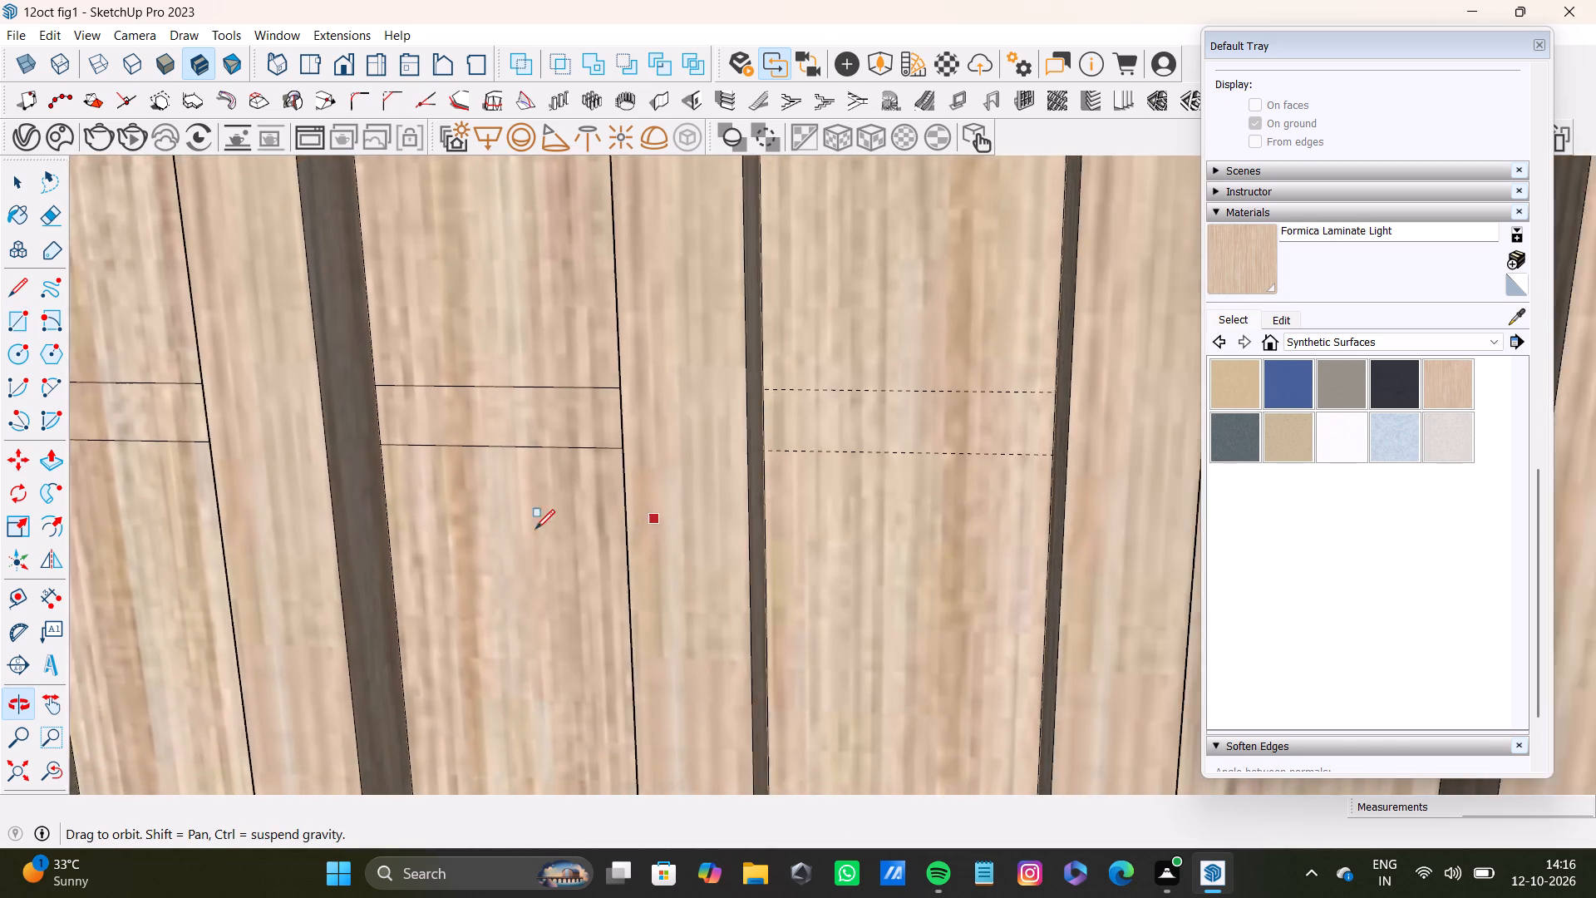
pyautogui.moveTo(535, 529); pyautogui.dragTo(534, 526, button='middle')
pyautogui.keyDown('shift'); pyautogui.scroll(15, 732, 454); pyautogui.keyUp('shift')
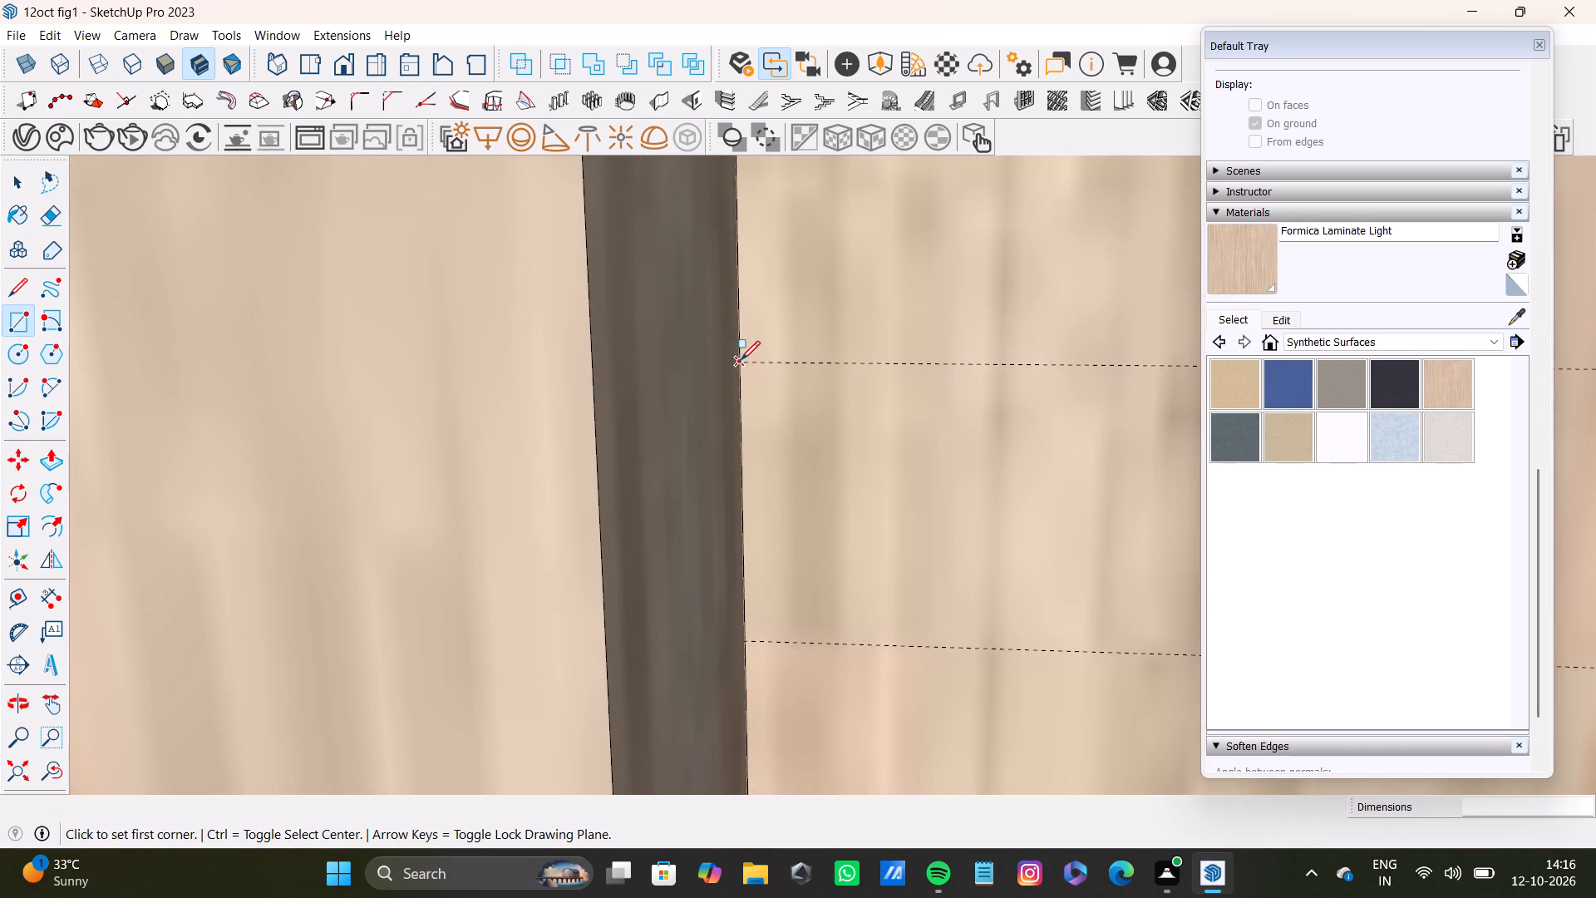
pyautogui.moveTo(741, 360); pyautogui.dragTo(749, 358)
pyautogui.scroll(-3, 966, 438)
pyautogui.keyDown('shift'); pyautogui.moveTo(1191, 472); pyautogui.dragTo(671, 472, button='middle'); pyautogui.keyUp('shift')
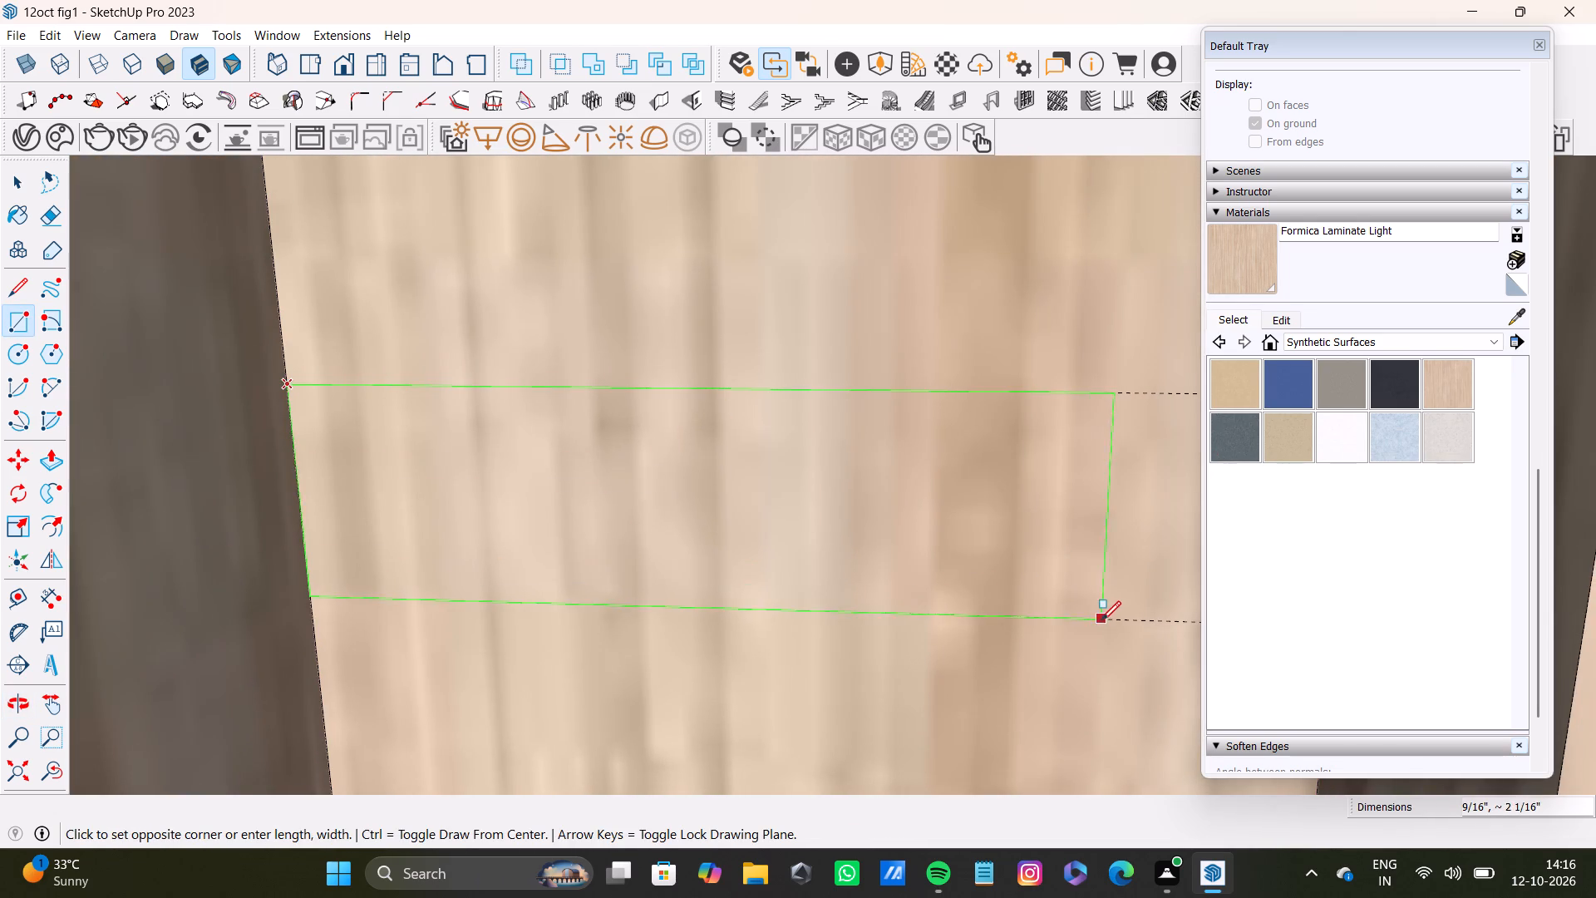
pyautogui.scroll(-2, 1101, 620)
pyautogui.keyDown('shift'); pyautogui.moveTo(995, 601); pyautogui.dragTo(967, 589, button='middle'); pyautogui.keyUp('shift')
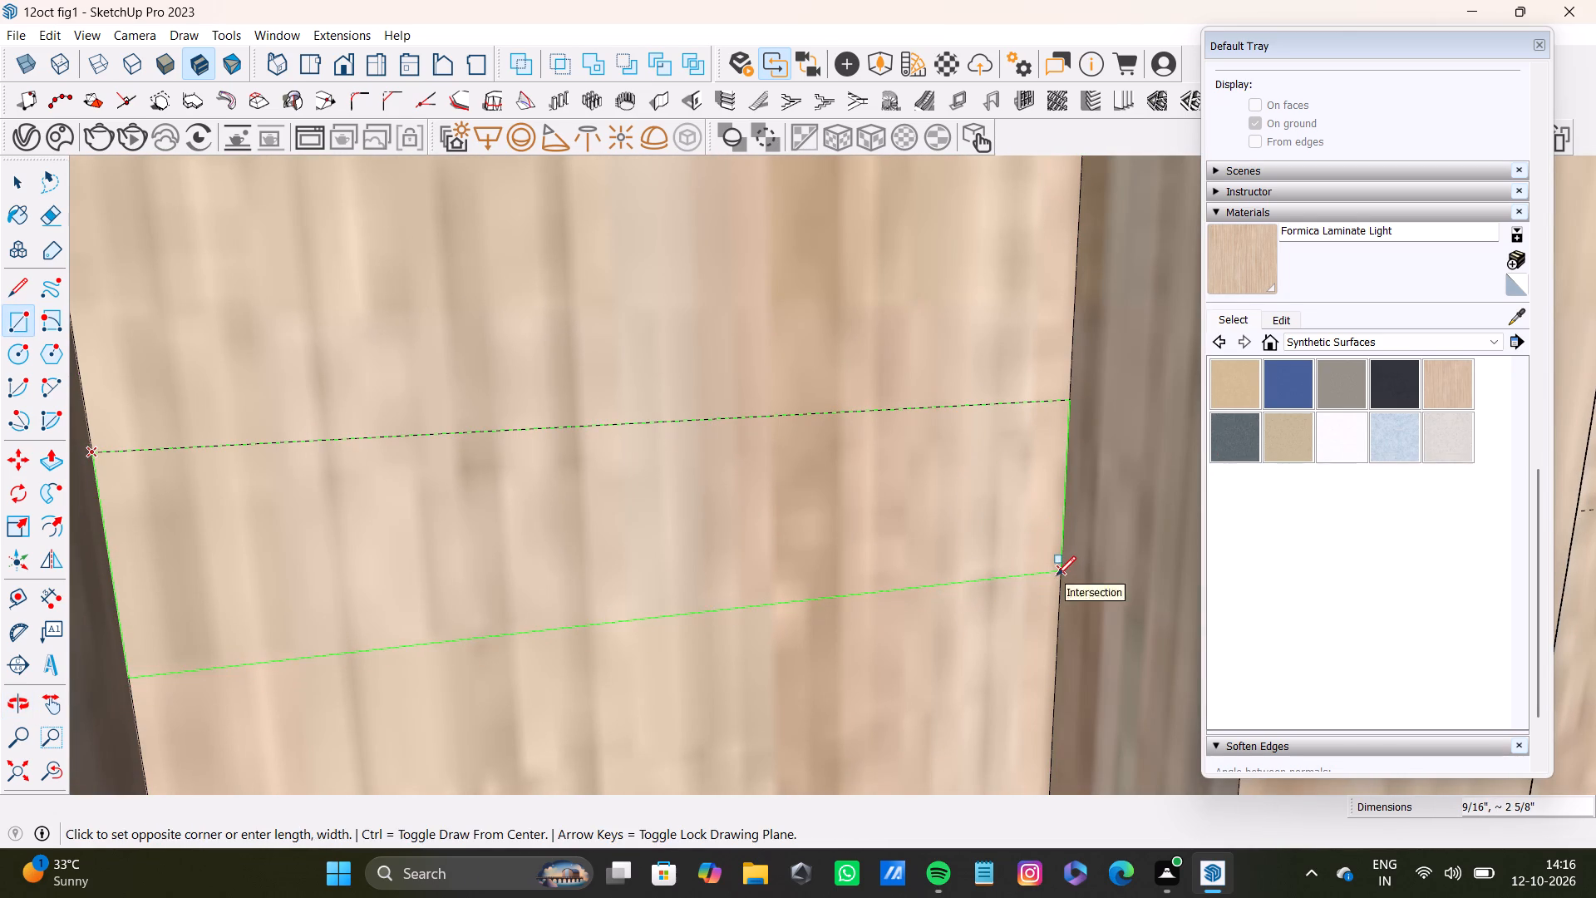
pyautogui.click(1057, 575)
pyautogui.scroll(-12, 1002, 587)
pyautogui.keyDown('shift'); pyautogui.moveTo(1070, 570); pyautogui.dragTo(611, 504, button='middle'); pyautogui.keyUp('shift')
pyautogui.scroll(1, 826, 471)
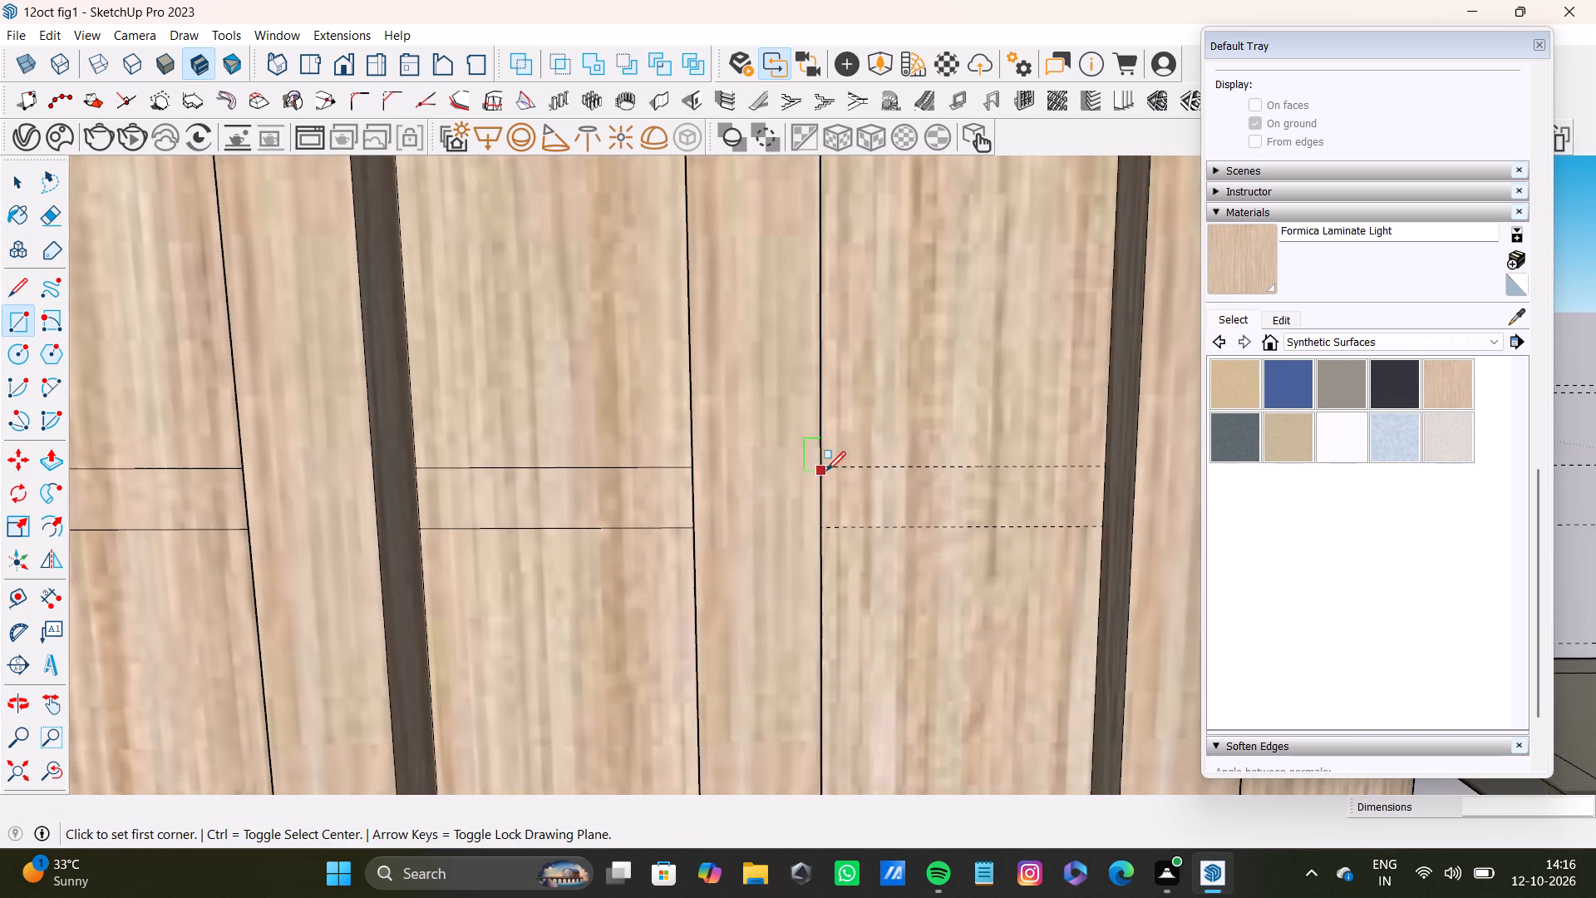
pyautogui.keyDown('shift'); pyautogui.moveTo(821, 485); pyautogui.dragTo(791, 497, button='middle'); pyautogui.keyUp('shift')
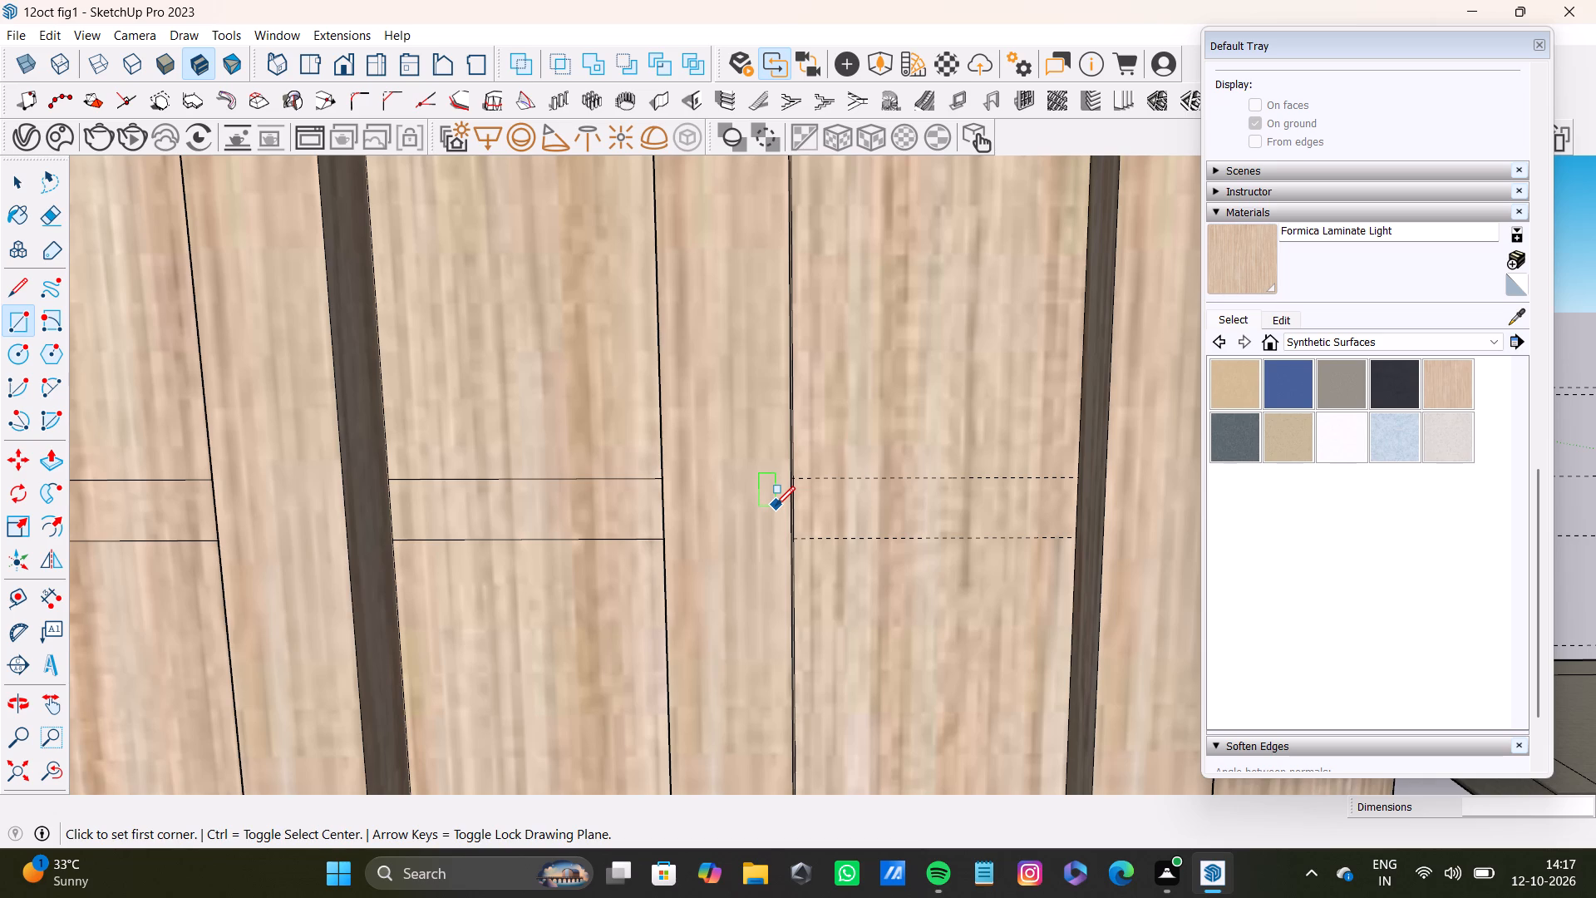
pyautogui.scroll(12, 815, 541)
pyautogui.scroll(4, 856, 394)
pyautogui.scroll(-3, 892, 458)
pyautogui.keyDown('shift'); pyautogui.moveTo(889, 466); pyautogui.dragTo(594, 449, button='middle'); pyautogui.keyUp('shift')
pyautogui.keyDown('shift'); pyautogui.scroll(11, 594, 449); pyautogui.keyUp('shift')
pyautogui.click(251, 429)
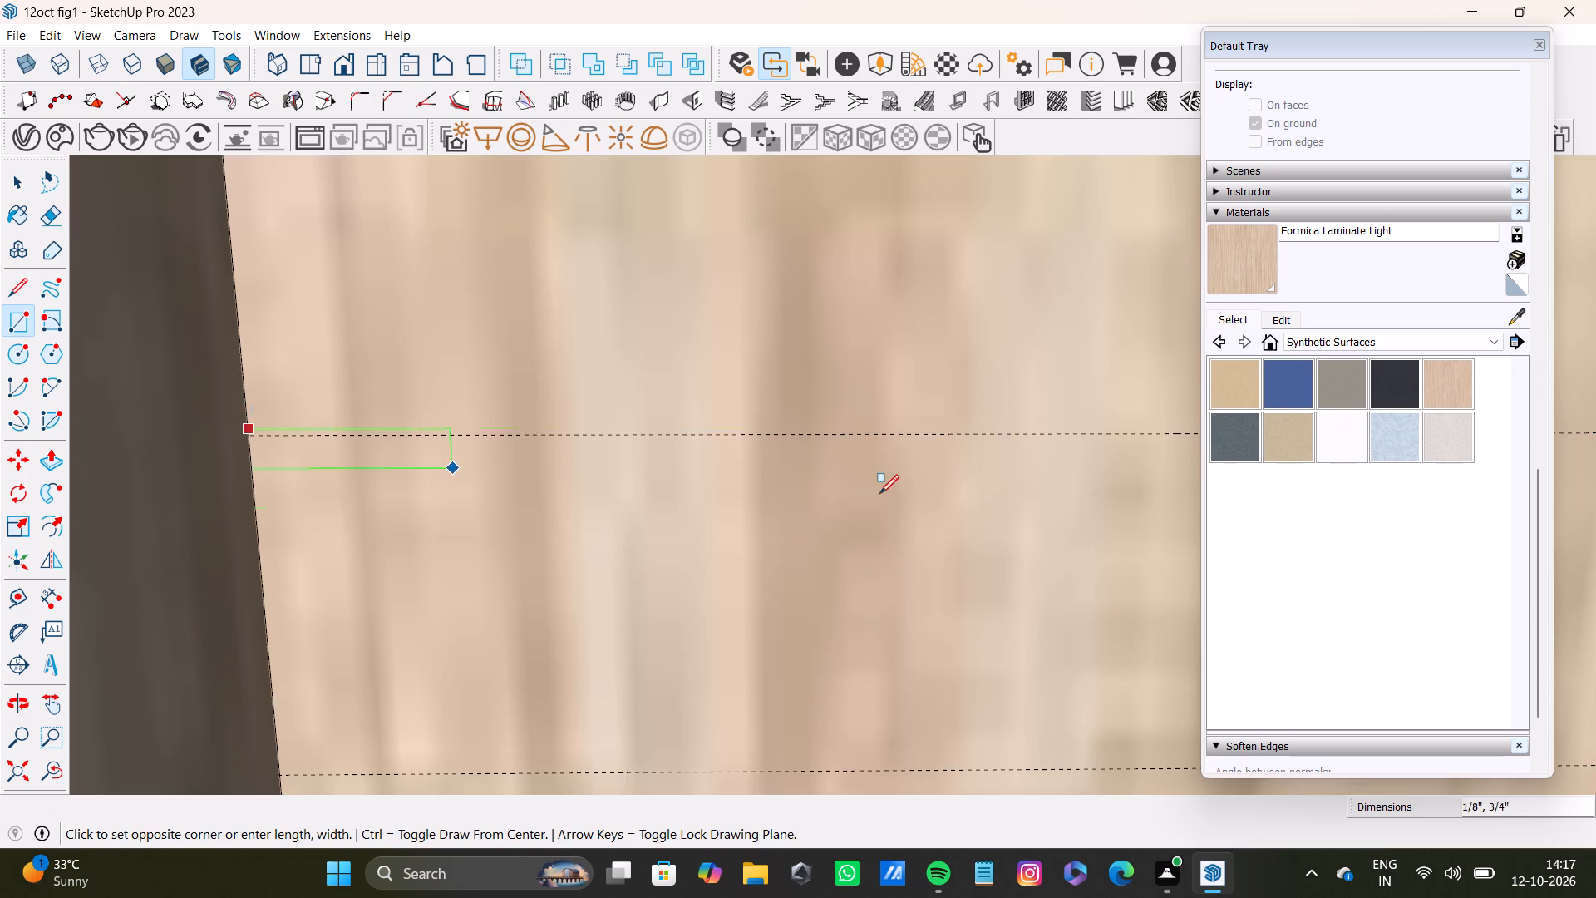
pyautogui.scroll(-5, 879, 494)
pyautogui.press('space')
# Draw a rectangle between the two guides, spanning the full width of the ninth slat gap.
pyautogui.press('r')
pyautogui.scroll(8, 504, 481)
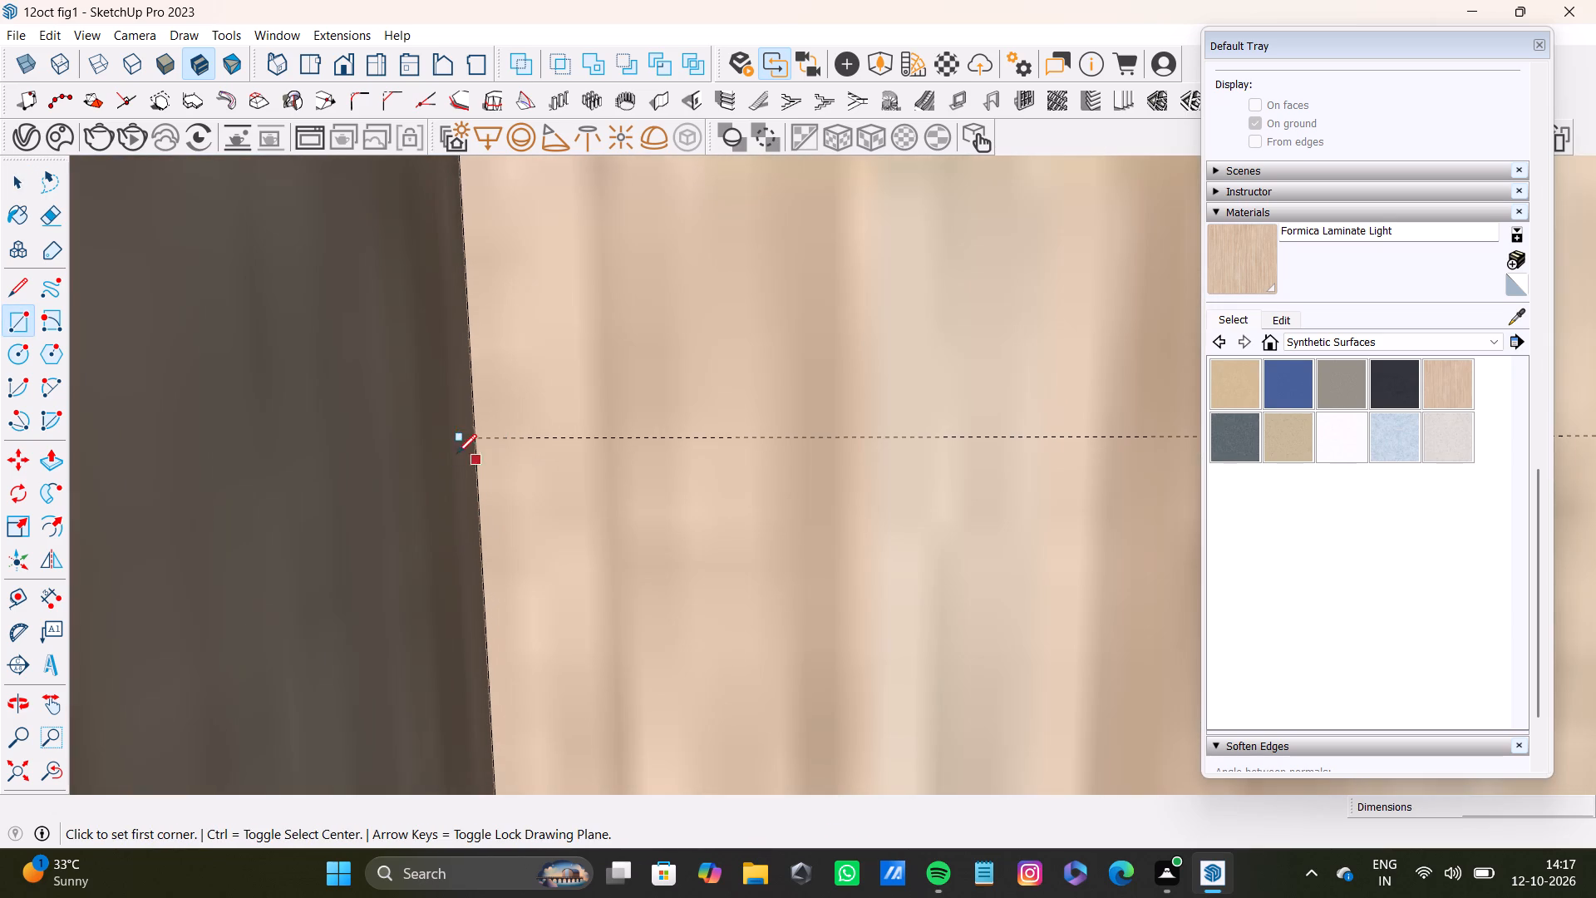
pyautogui.click(479, 437)
pyautogui.scroll(-4, 693, 530)
pyautogui.keyDown('shift'); pyautogui.moveTo(971, 574); pyautogui.dragTo(522, 384, button='middle'); pyautogui.keyUp('shift')
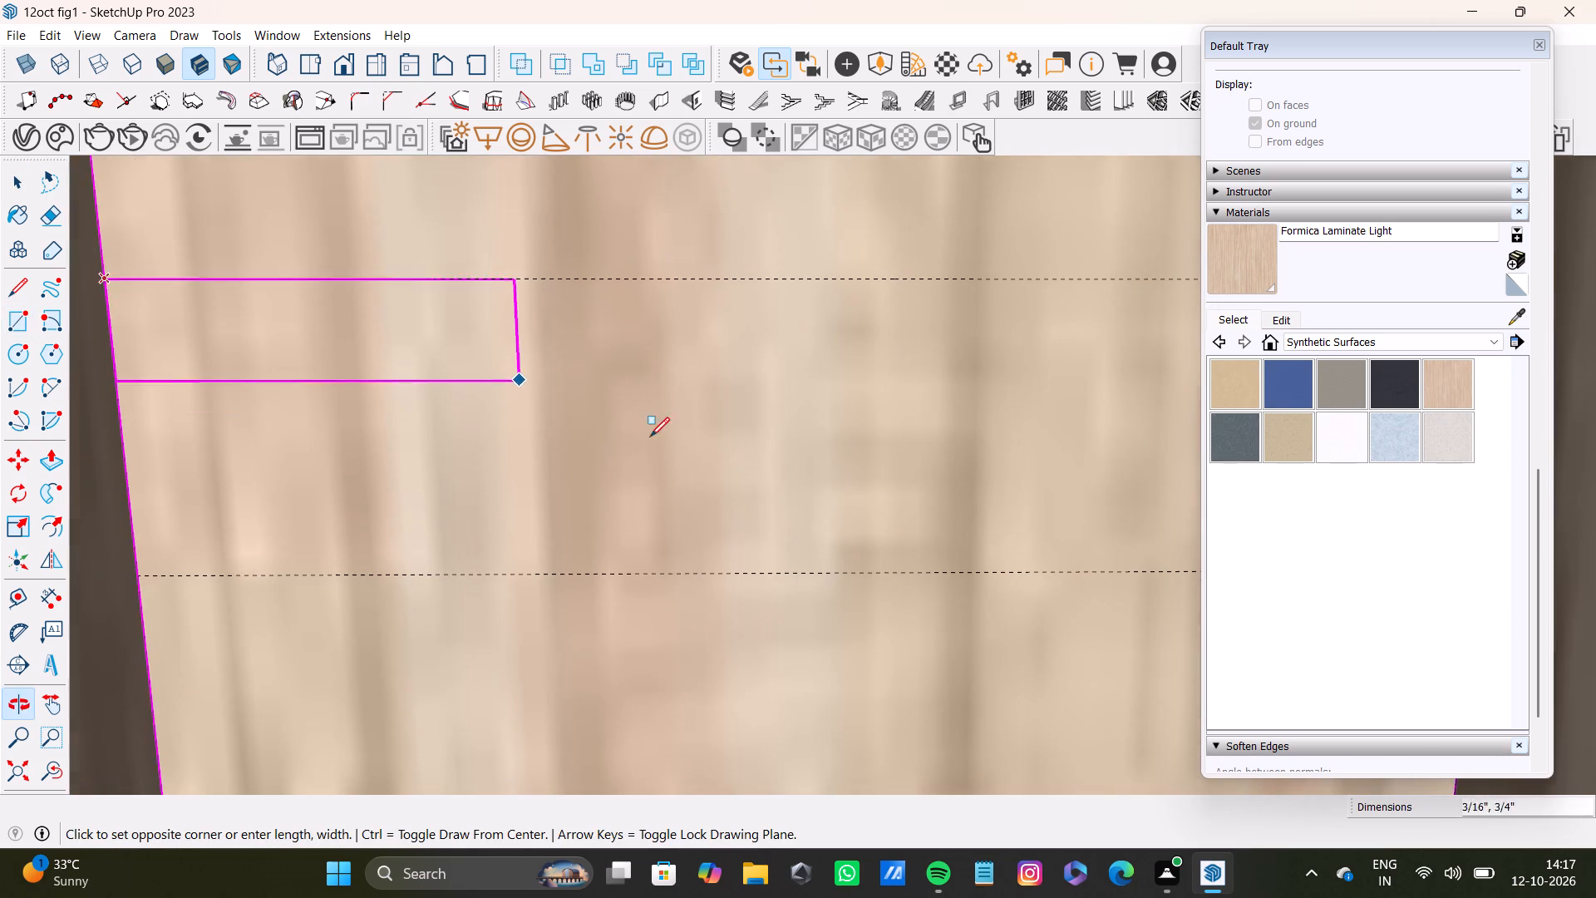
pyautogui.scroll(-4, 978, 521)
pyautogui.keyDown('shift'); pyautogui.moveTo(986, 521); pyautogui.dragTo(847, 506, button='middle'); pyautogui.keyUp('shift')
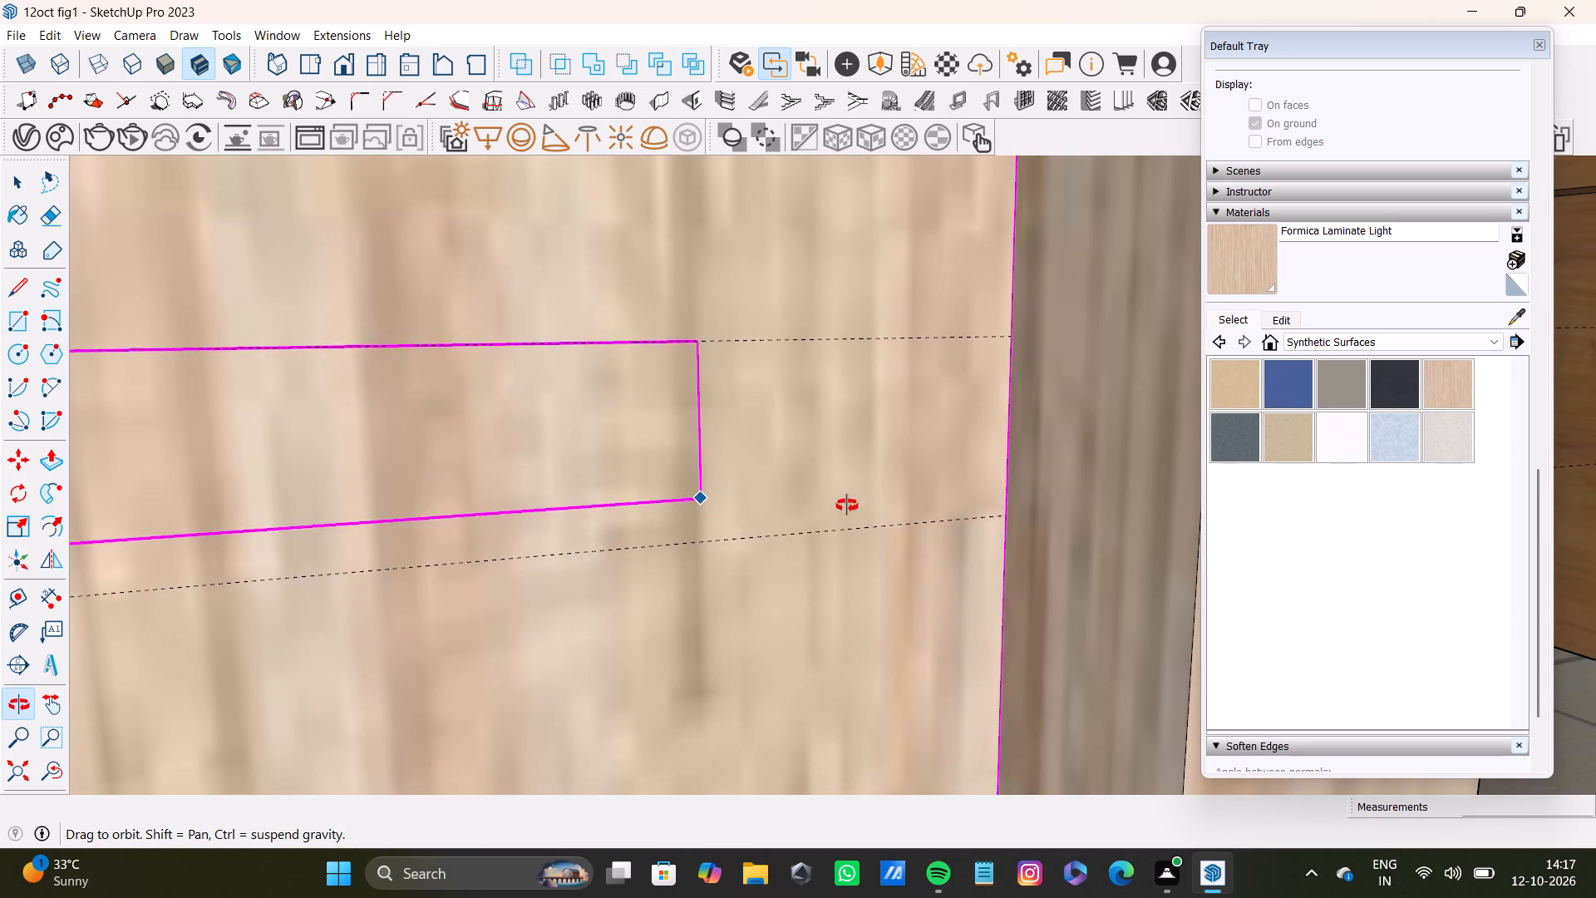
pyautogui.keyDown('shift'); pyautogui.moveTo(847, 506); pyautogui.dragTo(847, 504, button='middle'); pyautogui.keyUp('shift')
pyautogui.click(1003, 516)
# Push/Pull the strip rectangle in the first slat gap outward until it is flush with the slat faces.
pyautogui.scroll(-9, 980, 515)
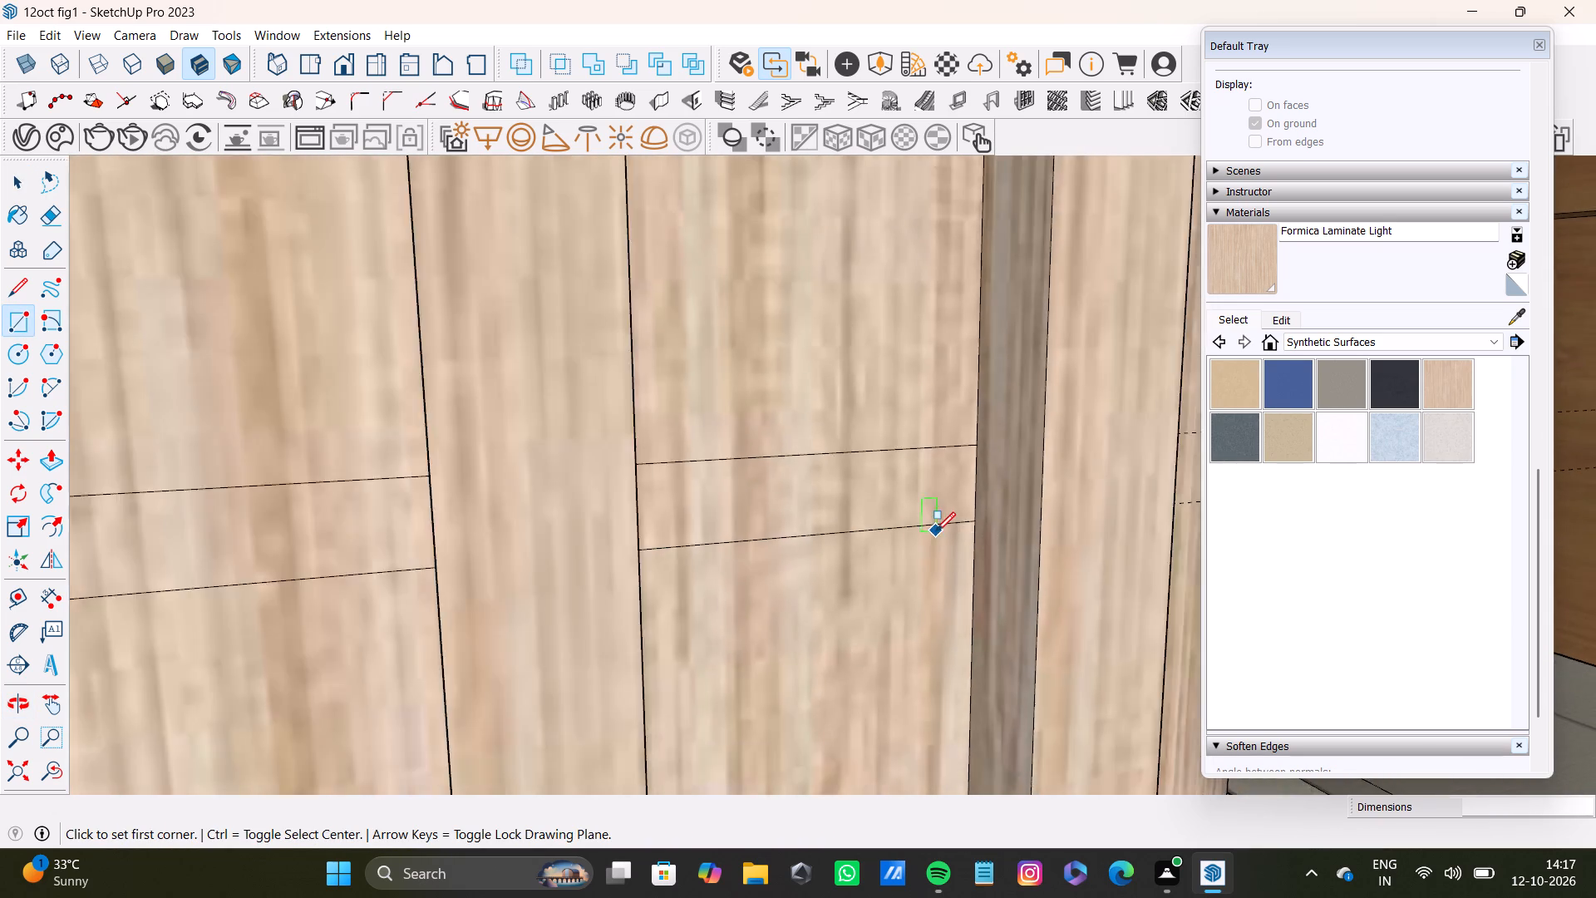
pyautogui.scroll(-5, 936, 531)
pyautogui.moveTo(953, 524); pyautogui.dragTo(830, 522, button='middle')
pyautogui.scroll(-16, 830, 522)
pyautogui.keyDown('shift'); pyautogui.moveTo(825, 519); pyautogui.dragTo(1112, 475, button='middle'); pyautogui.keyUp('shift')
pyautogui.scroll(10, 574, 490)
pyautogui.moveTo(559, 491); pyautogui.dragTo(544, 502, button='middle')
pyautogui.scroll(8, 527, 472)
pyautogui.press('space')
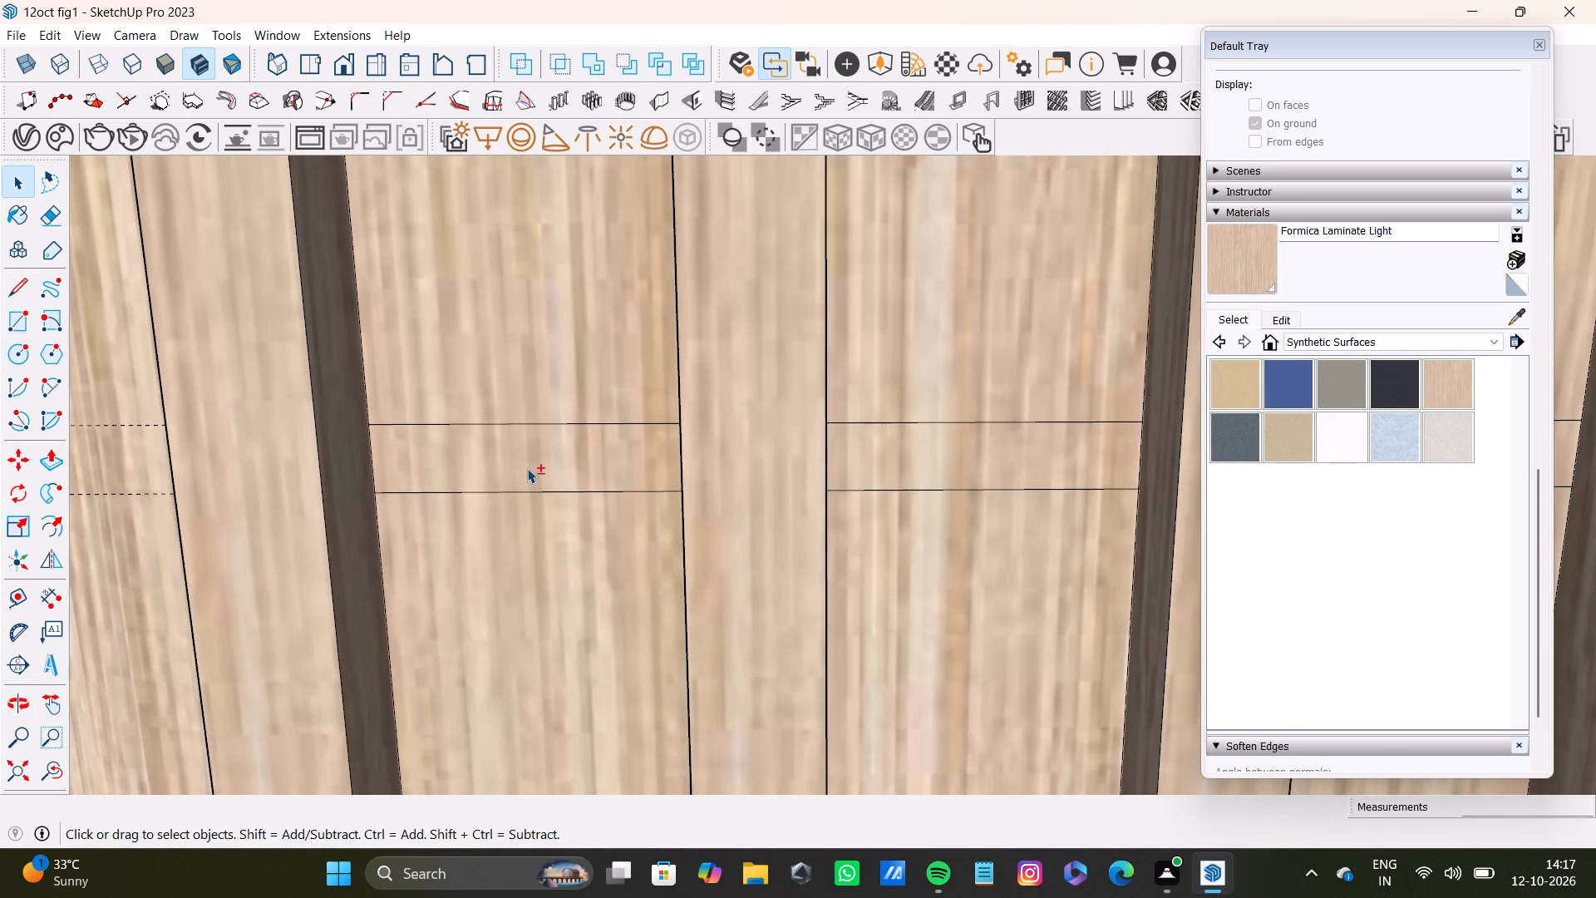
pyautogui.keyDown('shift'); pyautogui.click(527, 468); pyautogui.keyUp('shift')
pyautogui.press('p')
pyautogui.moveTo(519, 466); pyautogui.dragTo(439, 471)
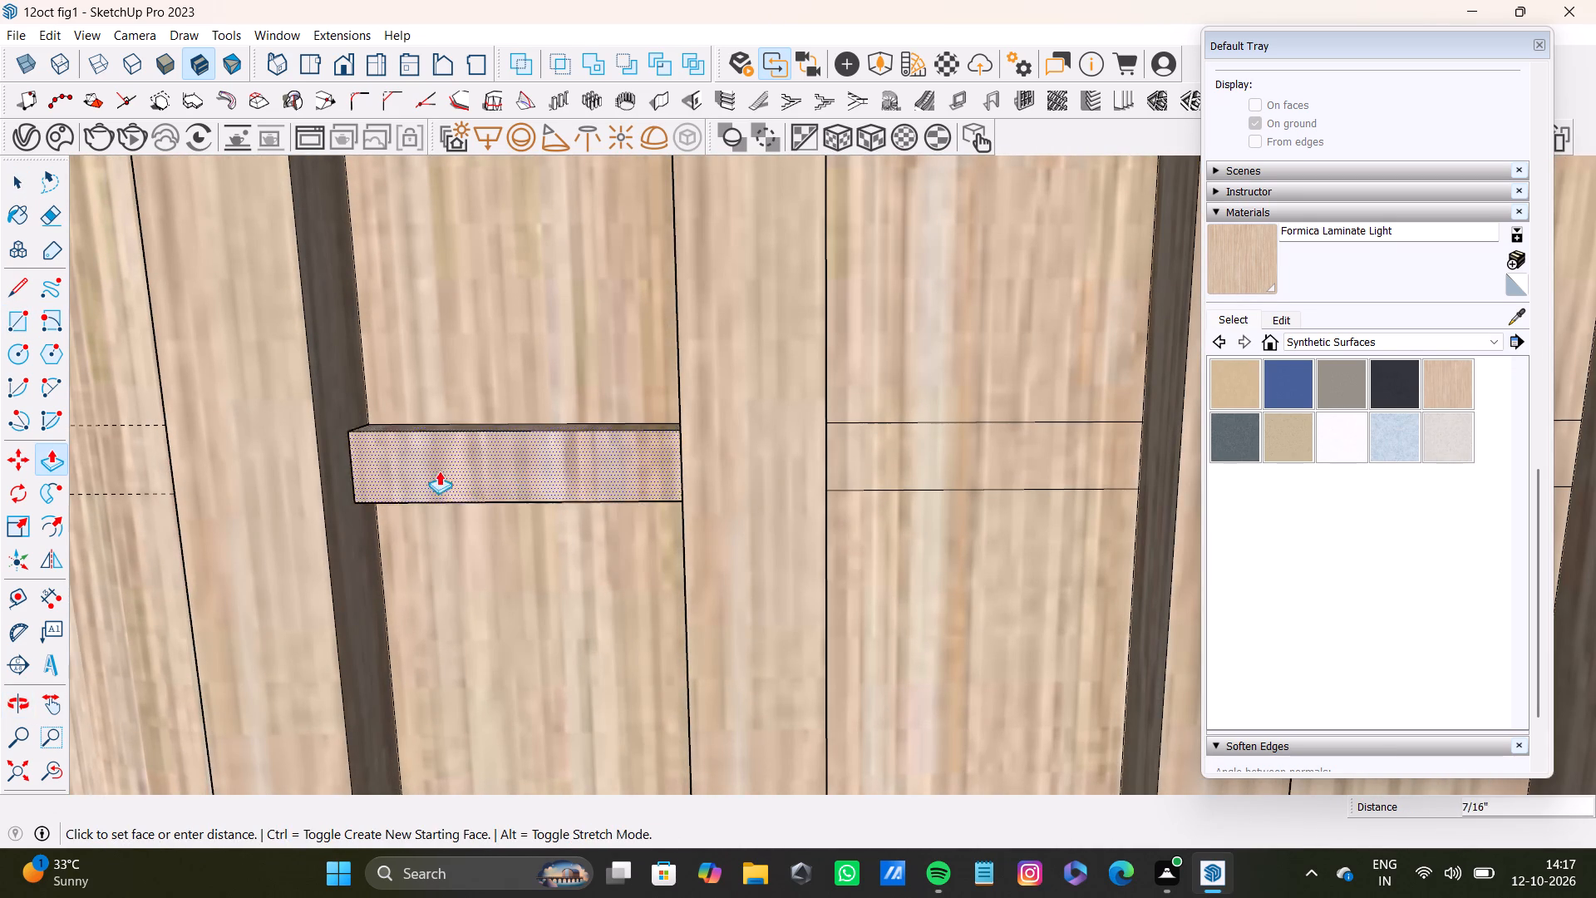
pyautogui.moveTo(439, 471); pyautogui.dragTo(318, 422)
# Push/Pull the strip rectangle in the second slat gap outward 7/8", flush with the slats.
pyautogui.scroll(-4, 598, 580)
pyautogui.moveTo(651, 560); pyautogui.dragTo(496, 516, button='middle')
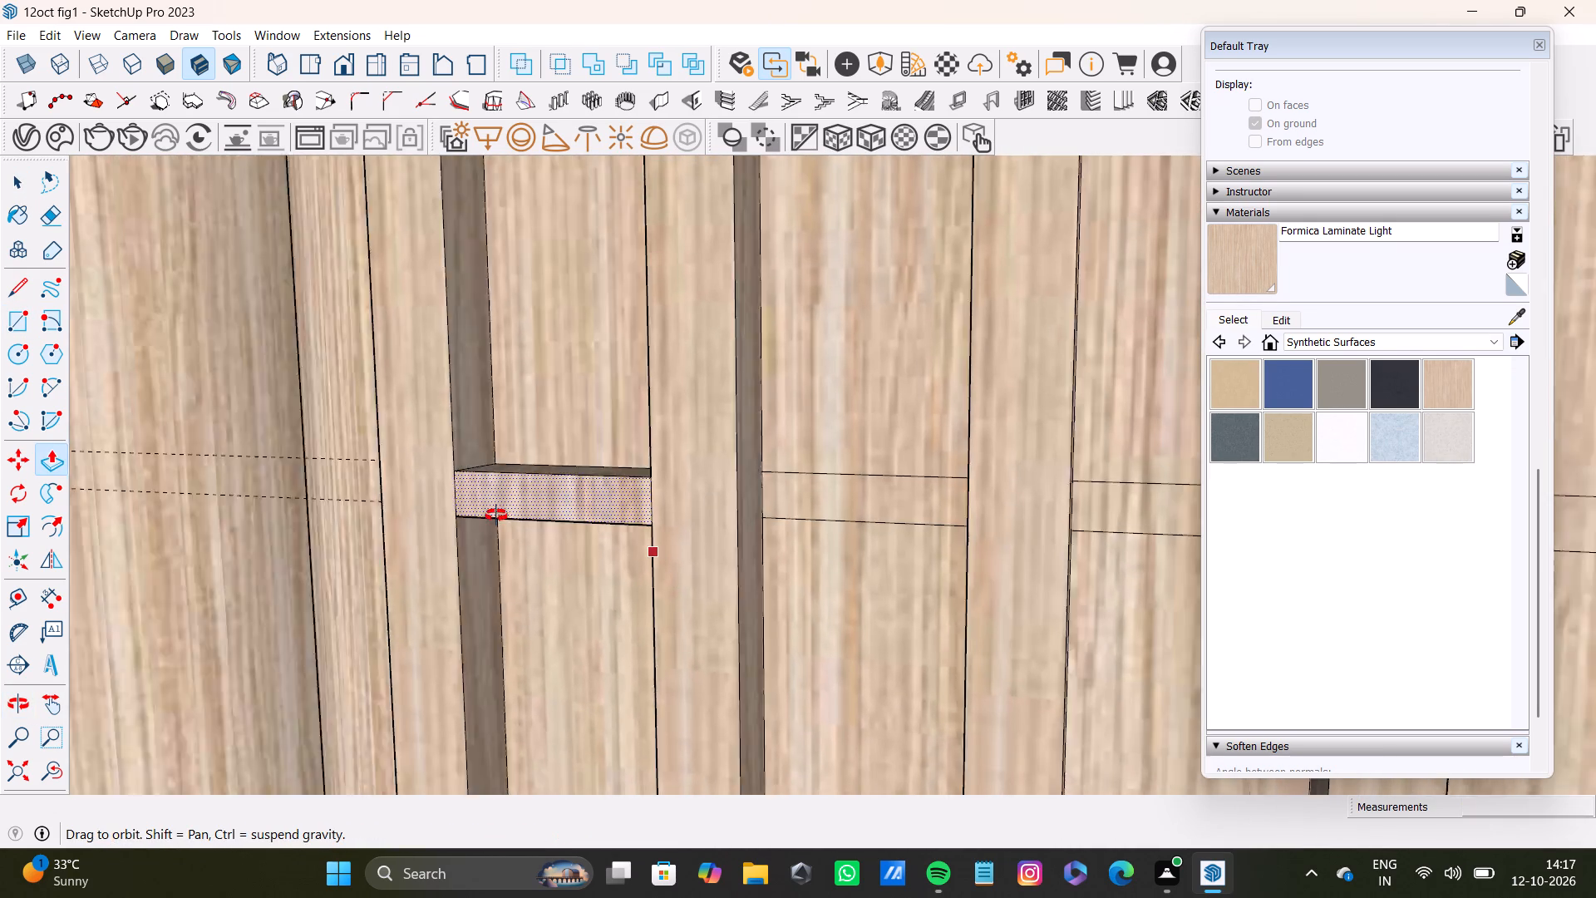
pyautogui.moveTo(496, 516); pyautogui.dragTo(422, 493, button='middle')
pyautogui.scroll(7, 676, 470)
pyautogui.press('space')
pyautogui.click(759, 465)
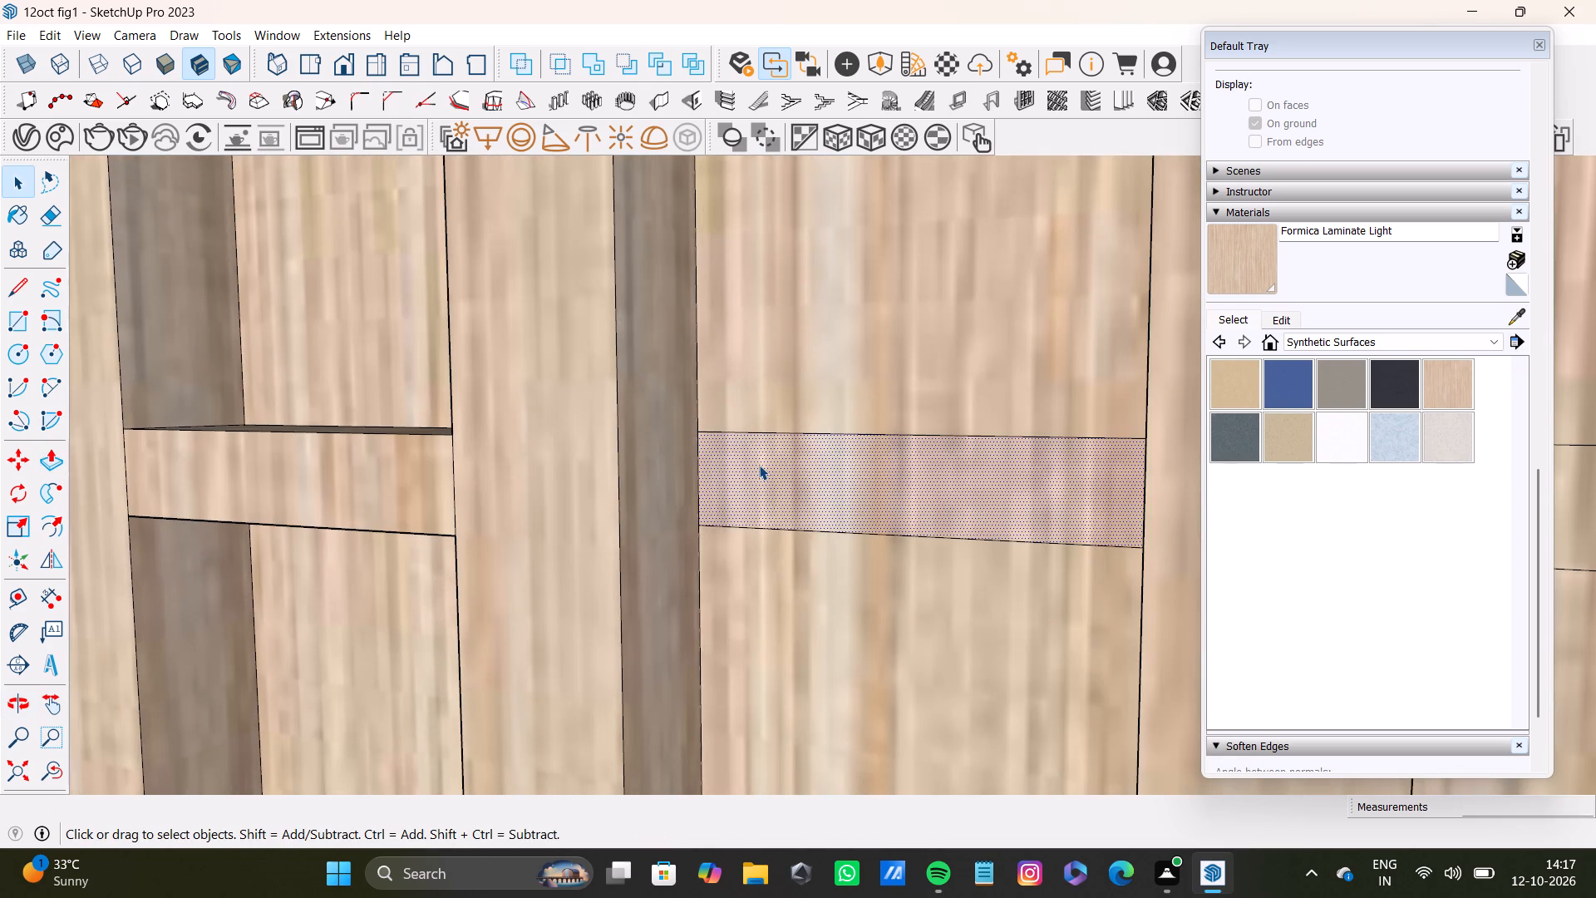
pyautogui.press('p')
pyautogui.moveTo(761, 463); pyautogui.dragTo(618, 422)
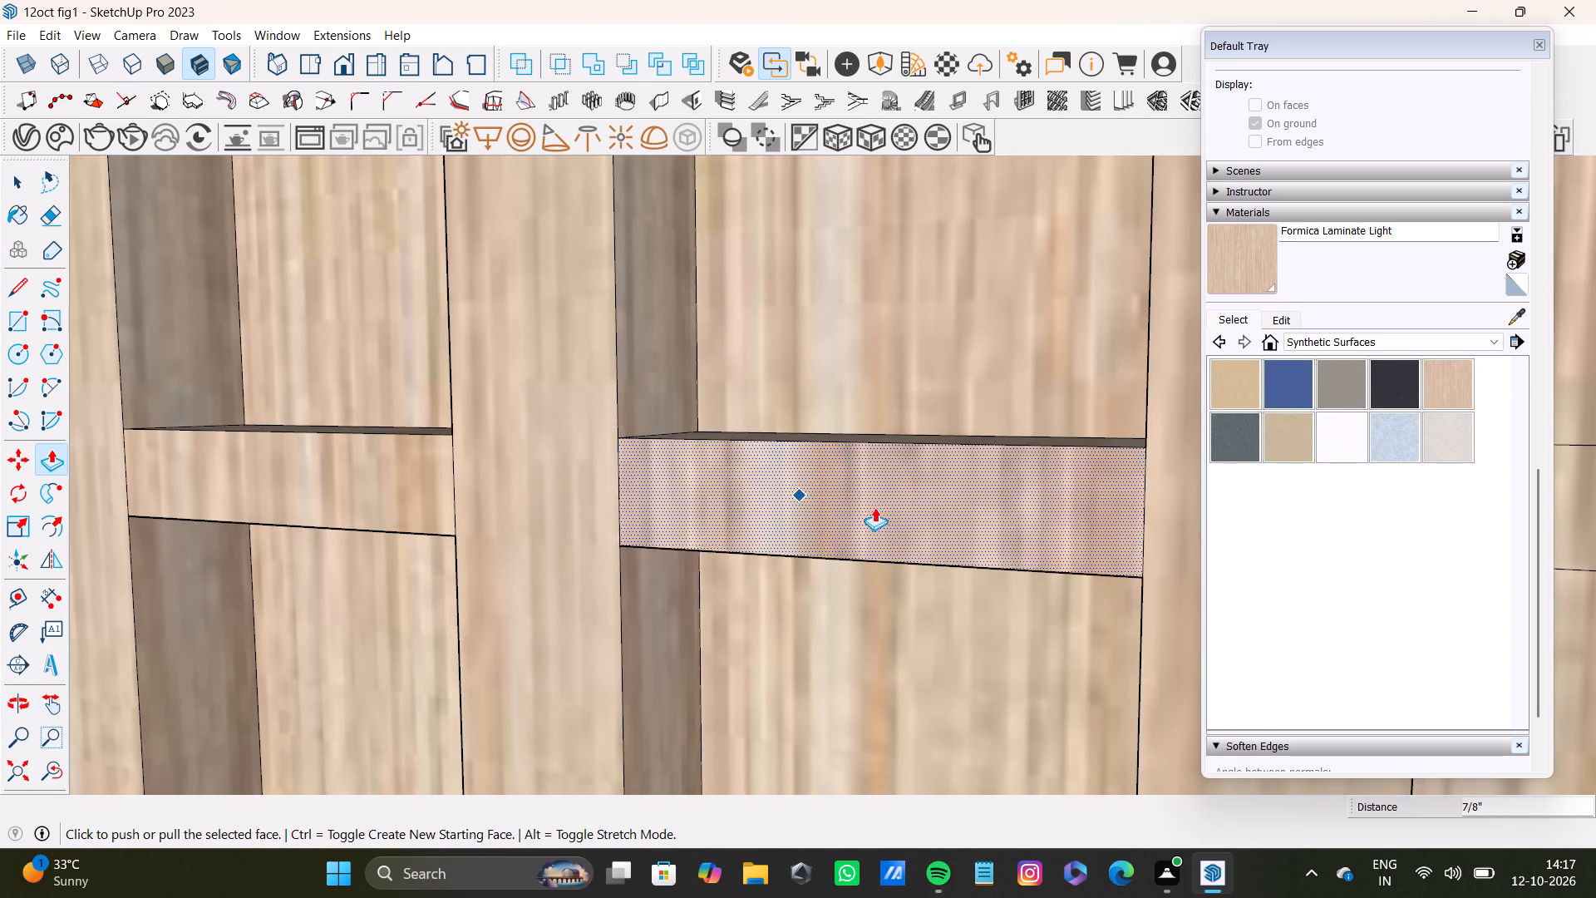
# Push/Pull the strip rectangle in the third slat gap outward 7/8", flush with the slats.
pyautogui.scroll(-8, 874, 507)
pyautogui.keyDown('shift'); pyautogui.moveTo(988, 506); pyautogui.dragTo(731, 482, button='middle'); pyautogui.keyUp('shift')
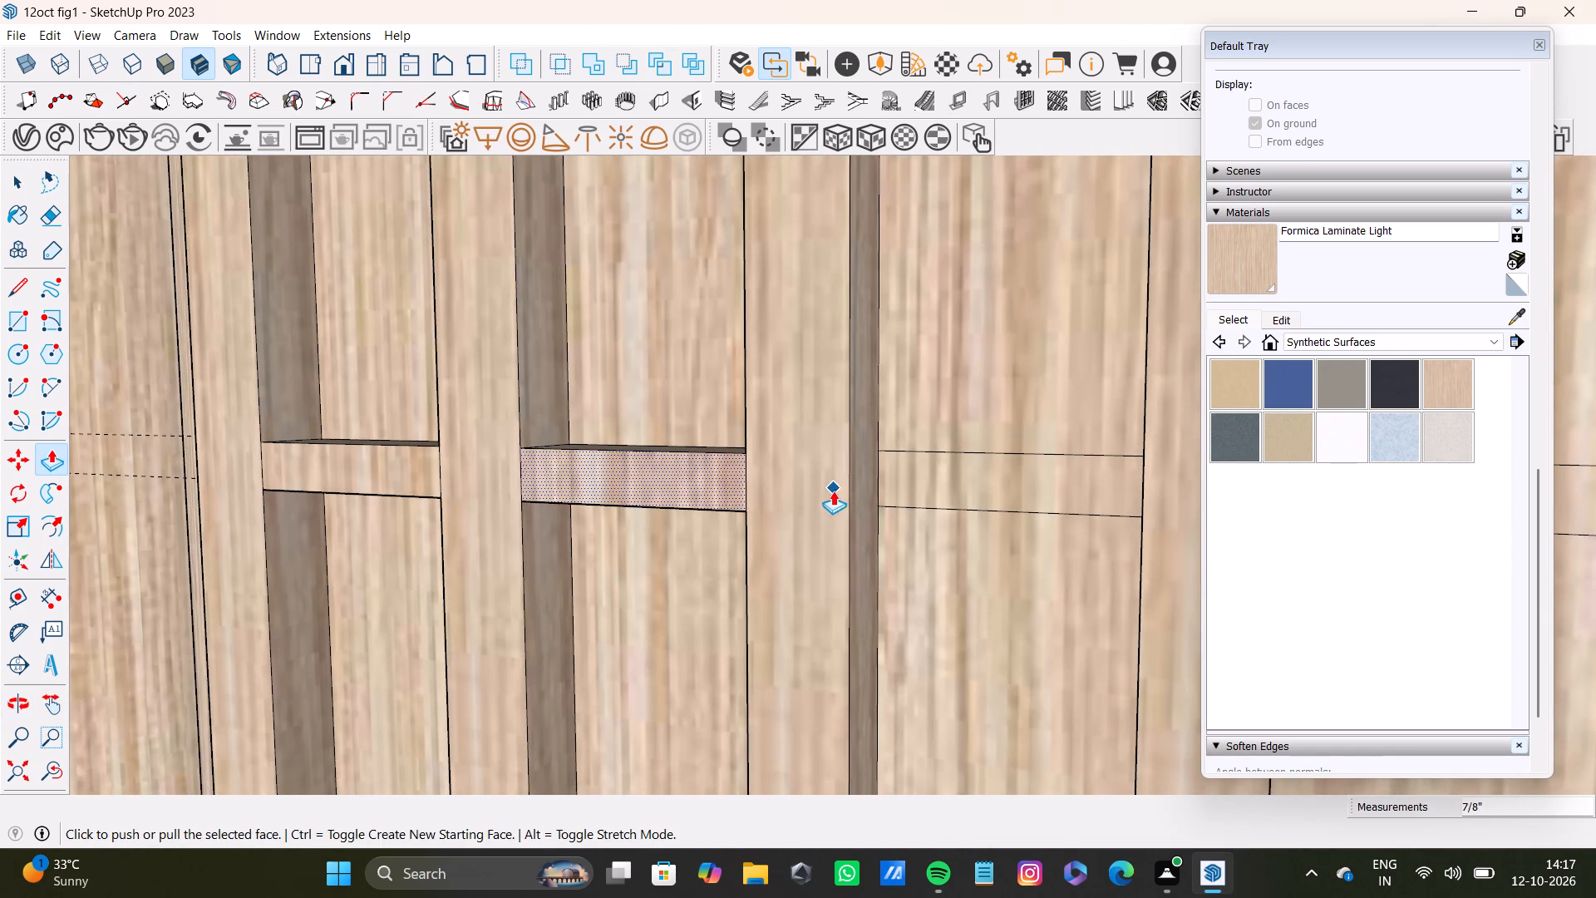
pyautogui.keyDown('shift'); pyautogui.moveTo(967, 522); pyautogui.dragTo(915, 503, button='middle'); pyautogui.keyUp('shift')
pyautogui.scroll(3, 926, 475)
pyautogui.press('space')
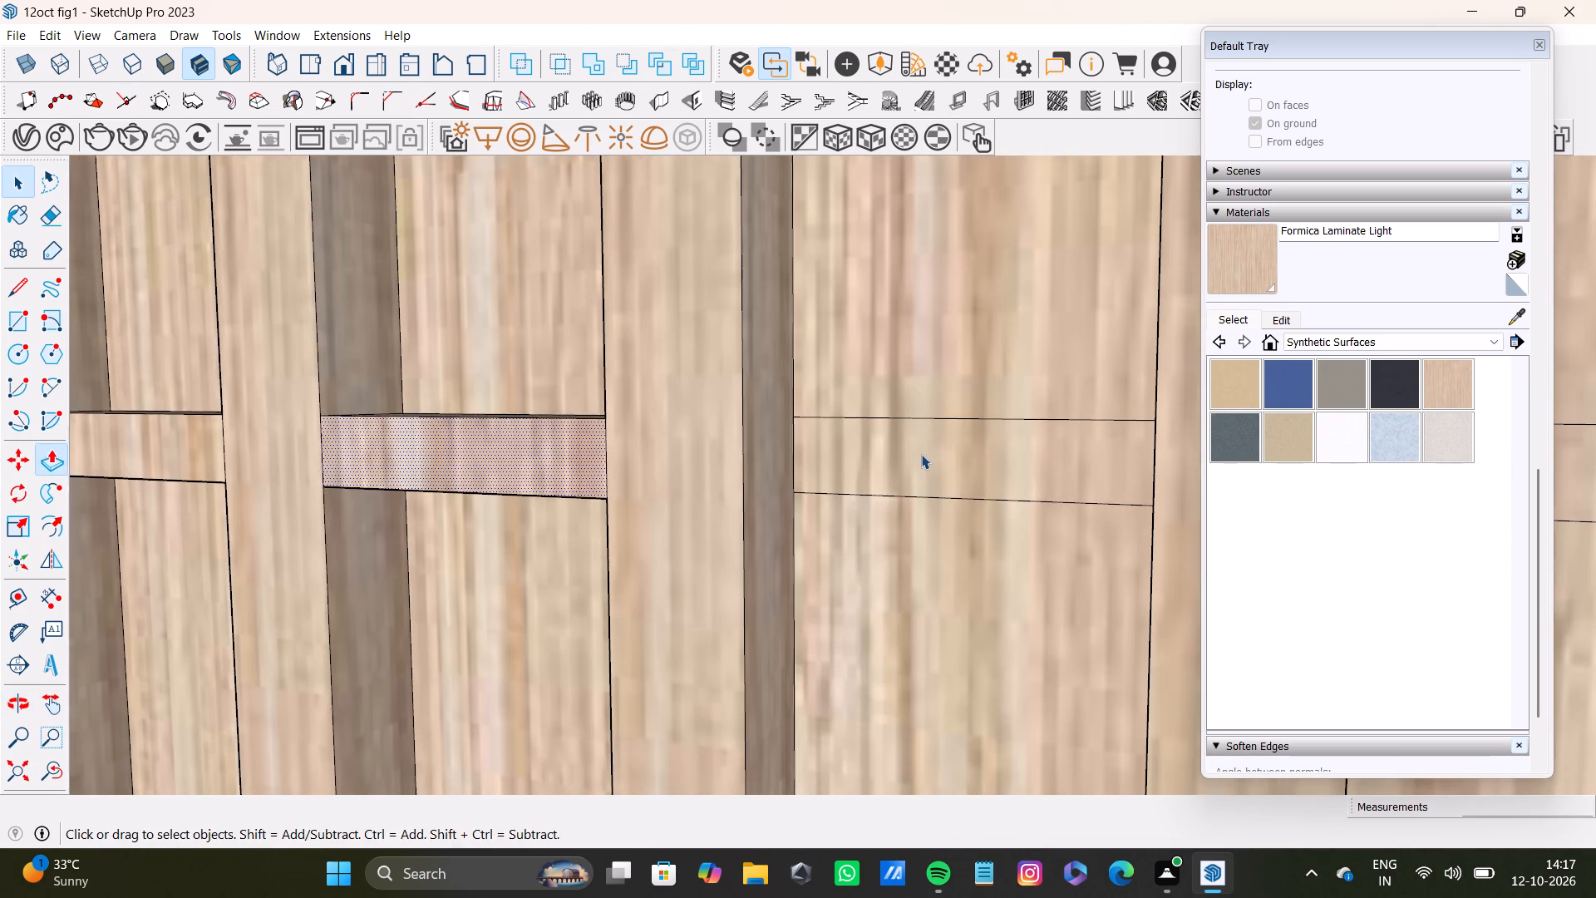
pyautogui.click(921, 452)
pyautogui.press('p')
pyautogui.moveTo(919, 455); pyautogui.dragTo(738, 375)
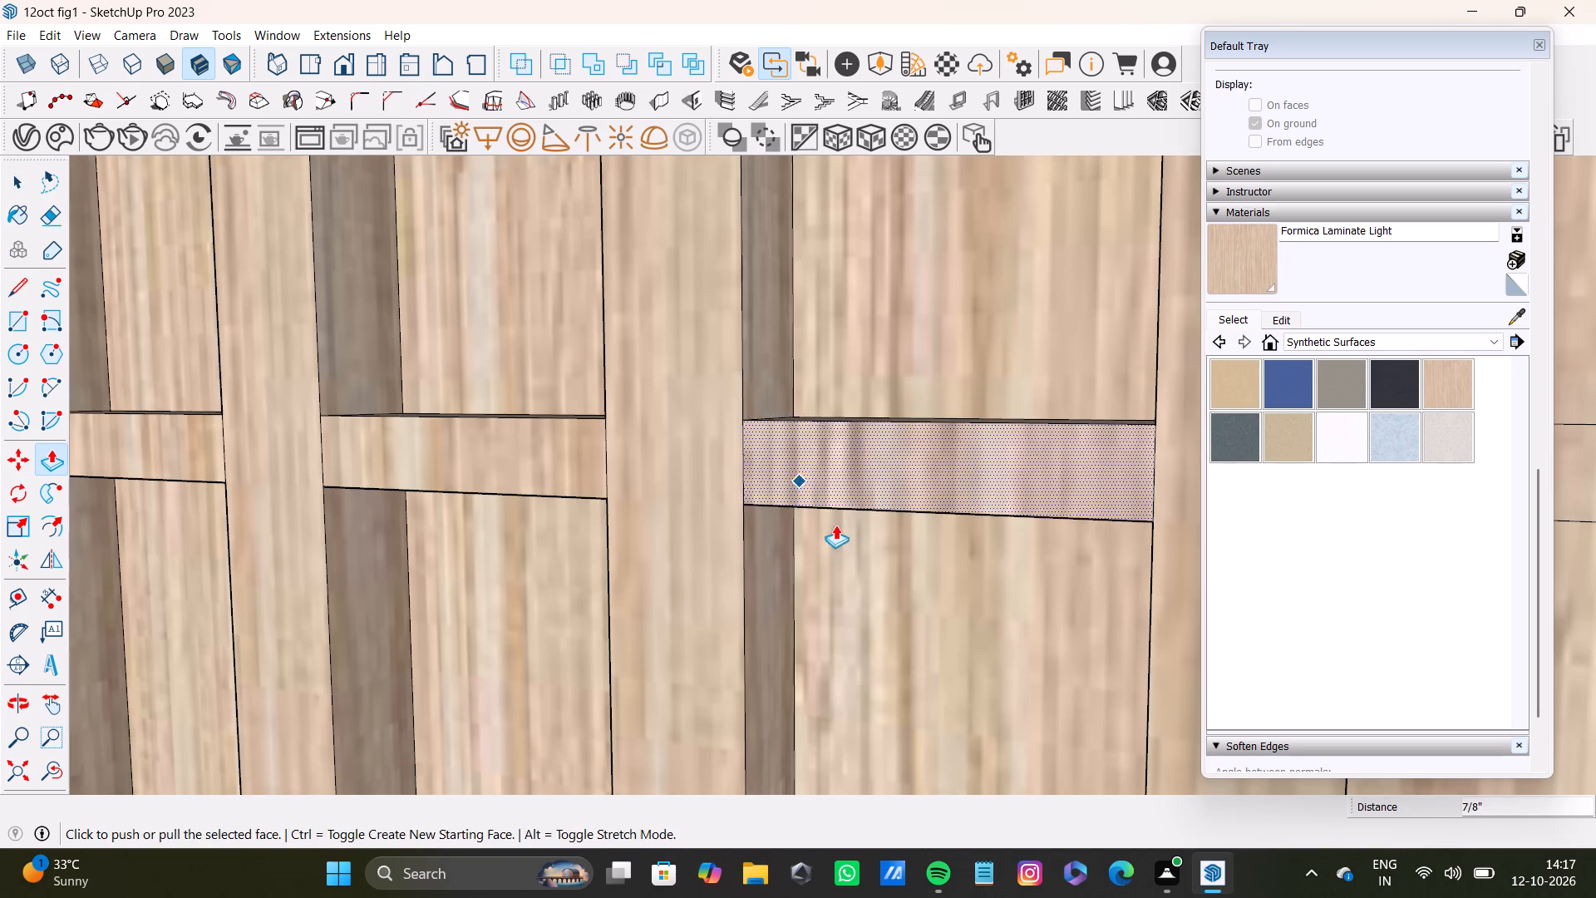
# Push/Pull the strip rectangle in the fourth slat gap outward until it is flush with the slat faces.
pyautogui.scroll(-4, 838, 525)
pyautogui.keyDown('shift'); pyautogui.moveTo(898, 508); pyautogui.dragTo(697, 497, button='middle'); pyautogui.keyUp('shift')
pyautogui.press('space')
pyautogui.click(1008, 480)
pyautogui.press('p')
pyautogui.moveTo(978, 455); pyautogui.dragTo(938, 387)
# Push/Pull the strip rectangle in the fifth slat gap outward until it is flush with the slat faces.
pyautogui.scroll(-12, 952, 422)
pyautogui.keyDown('shift'); pyautogui.moveTo(958, 552); pyautogui.dragTo(582, 551, button='middle'); pyautogui.keyUp('shift')
pyautogui.scroll(8, 712, 435)
pyautogui.press('space')
pyautogui.click(741, 501)
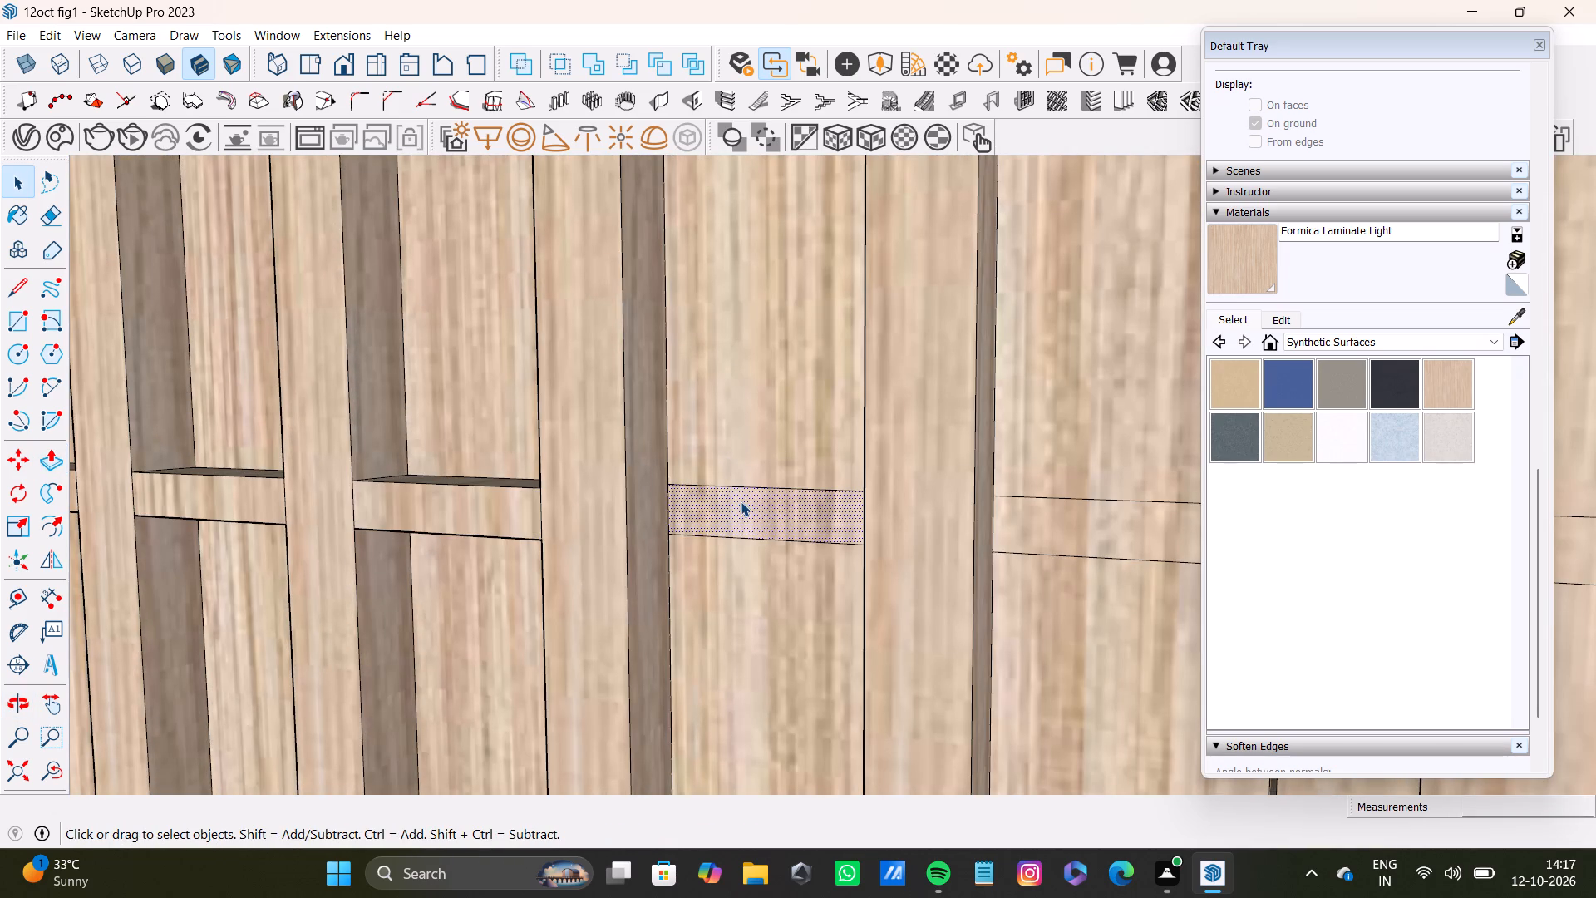
pyautogui.press('p')
pyautogui.moveTo(738, 502); pyautogui.dragTo(623, 454)
# Push/Pull the strip rectangle in the sixth slat gap outward until it is flush with the slat faces.
pyautogui.scroll(-3, 957, 523)
pyautogui.keyDown('shift'); pyautogui.moveTo(1052, 505); pyautogui.dragTo(918, 476, button='middle'); pyautogui.keyUp('shift')
pyautogui.scroll(4, 926, 491)
pyautogui.press('space')
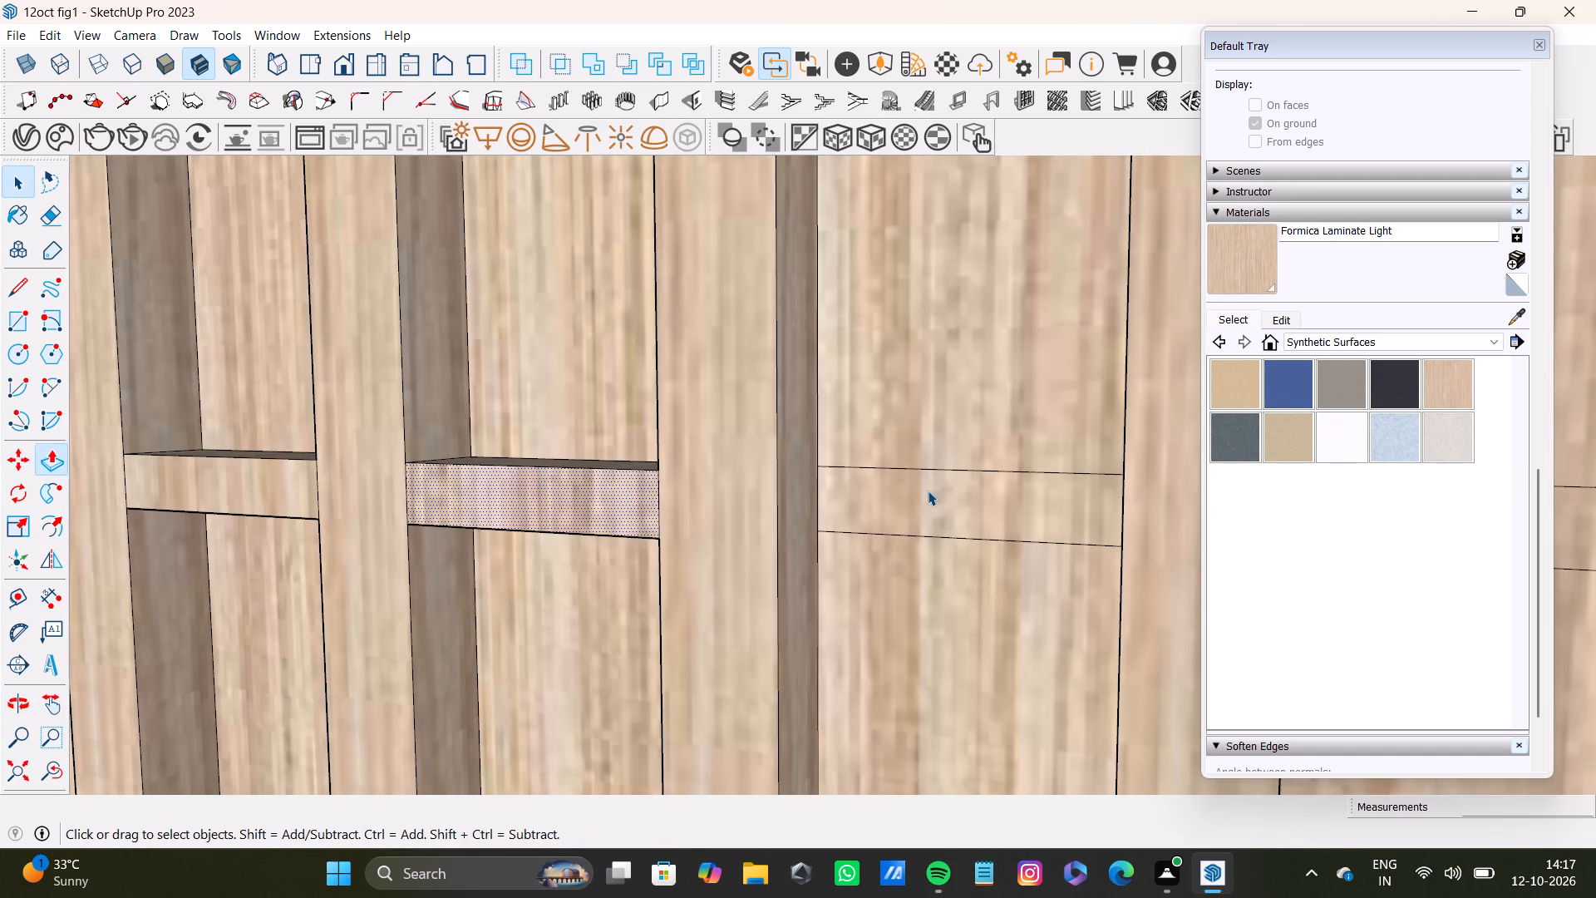
pyautogui.click(928, 491)
pyautogui.press('p')
pyautogui.moveTo(919, 494); pyautogui.dragTo(781, 442)
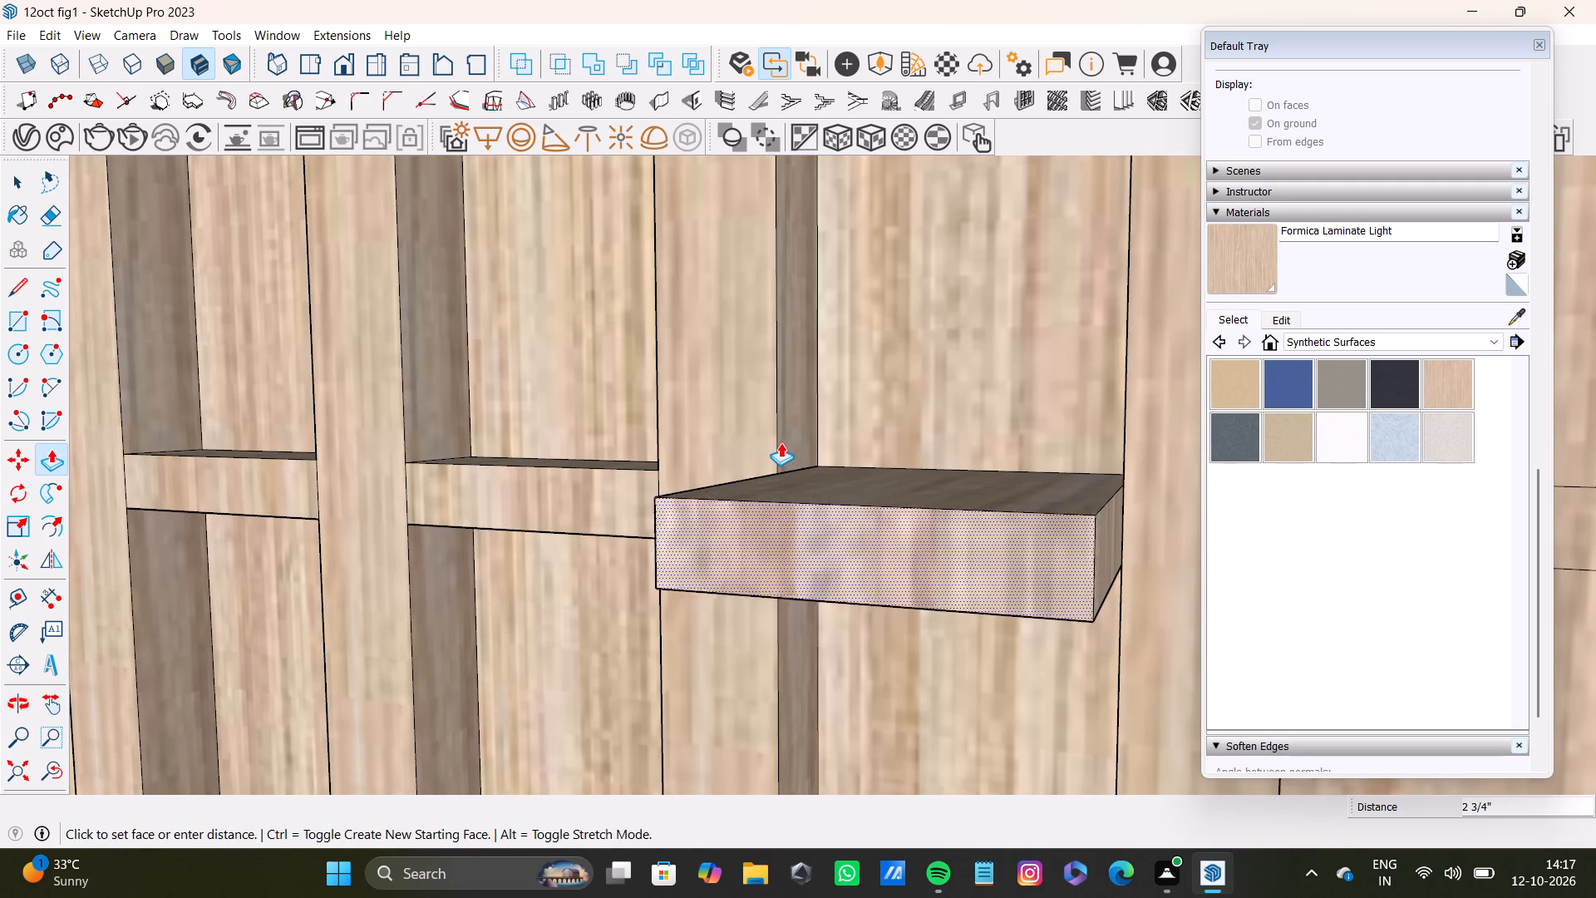
pyautogui.moveTo(781, 442); pyautogui.dragTo(778, 440)
# Push/Pull the strip rectangle in the seventh slat gap outward 7/8", flush with the slats.
pyautogui.scroll(-9, 784, 465)
pyautogui.keyDown('shift'); pyautogui.moveTo(973, 511); pyautogui.dragTo(748, 521, button='middle'); pyautogui.keyUp('shift')
pyautogui.scroll(6, 850, 506)
pyautogui.press('space')
pyautogui.click(854, 496)
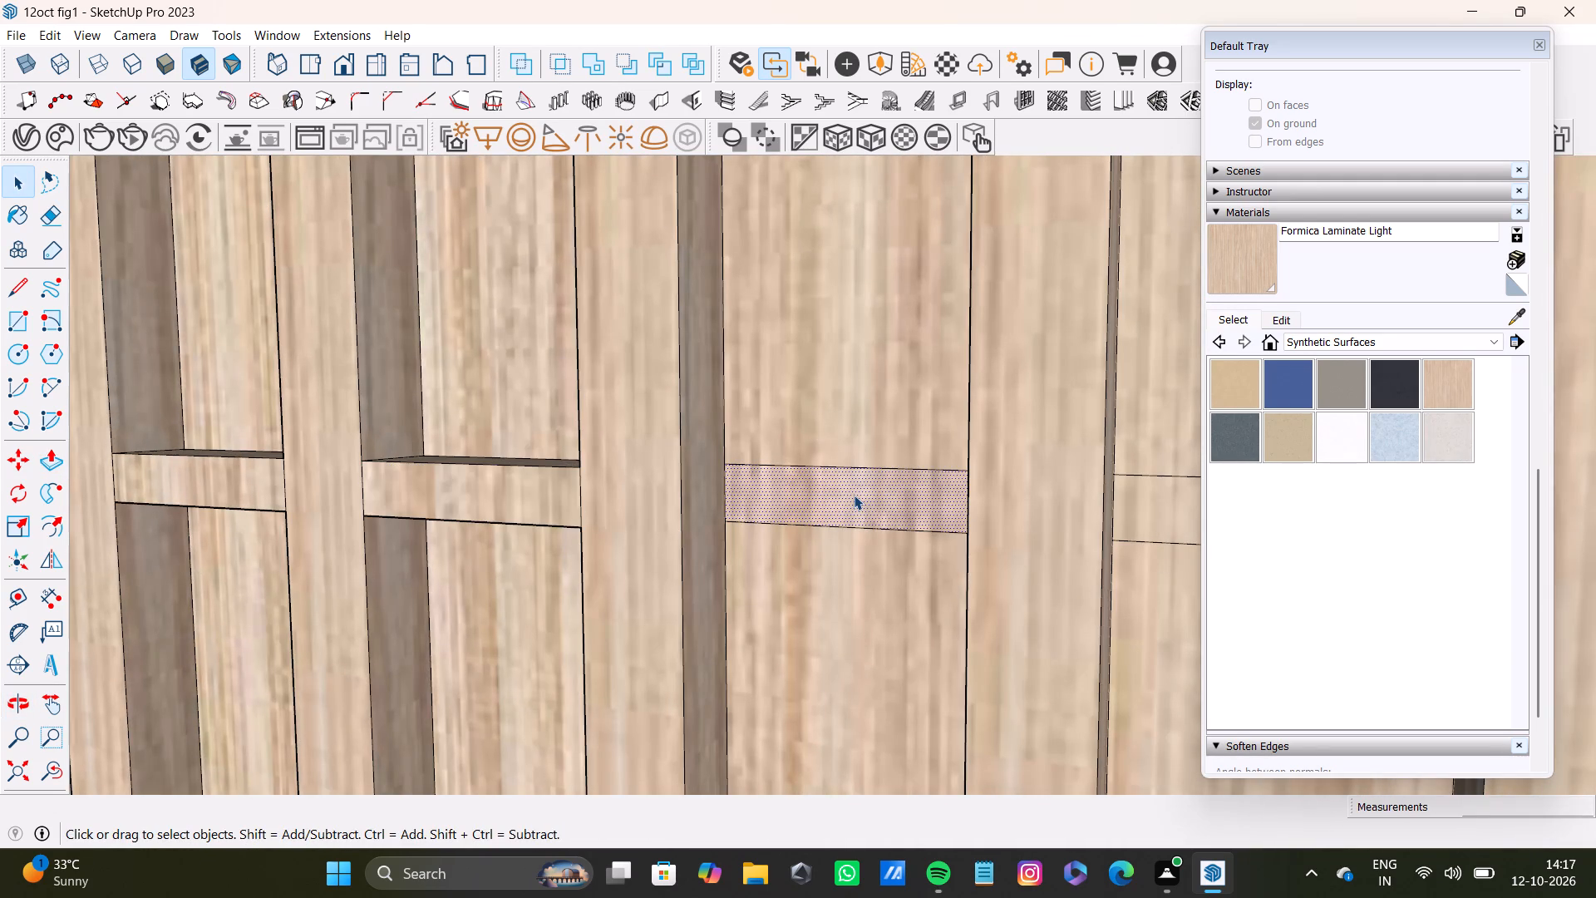
pyautogui.press('p')
pyautogui.moveTo(854, 495); pyautogui.dragTo(673, 417)
# Push/Pull the strip rectangle in the eighth slat gap outward until it is flush with the slat faces.
pyautogui.scroll(-5, 876, 536)
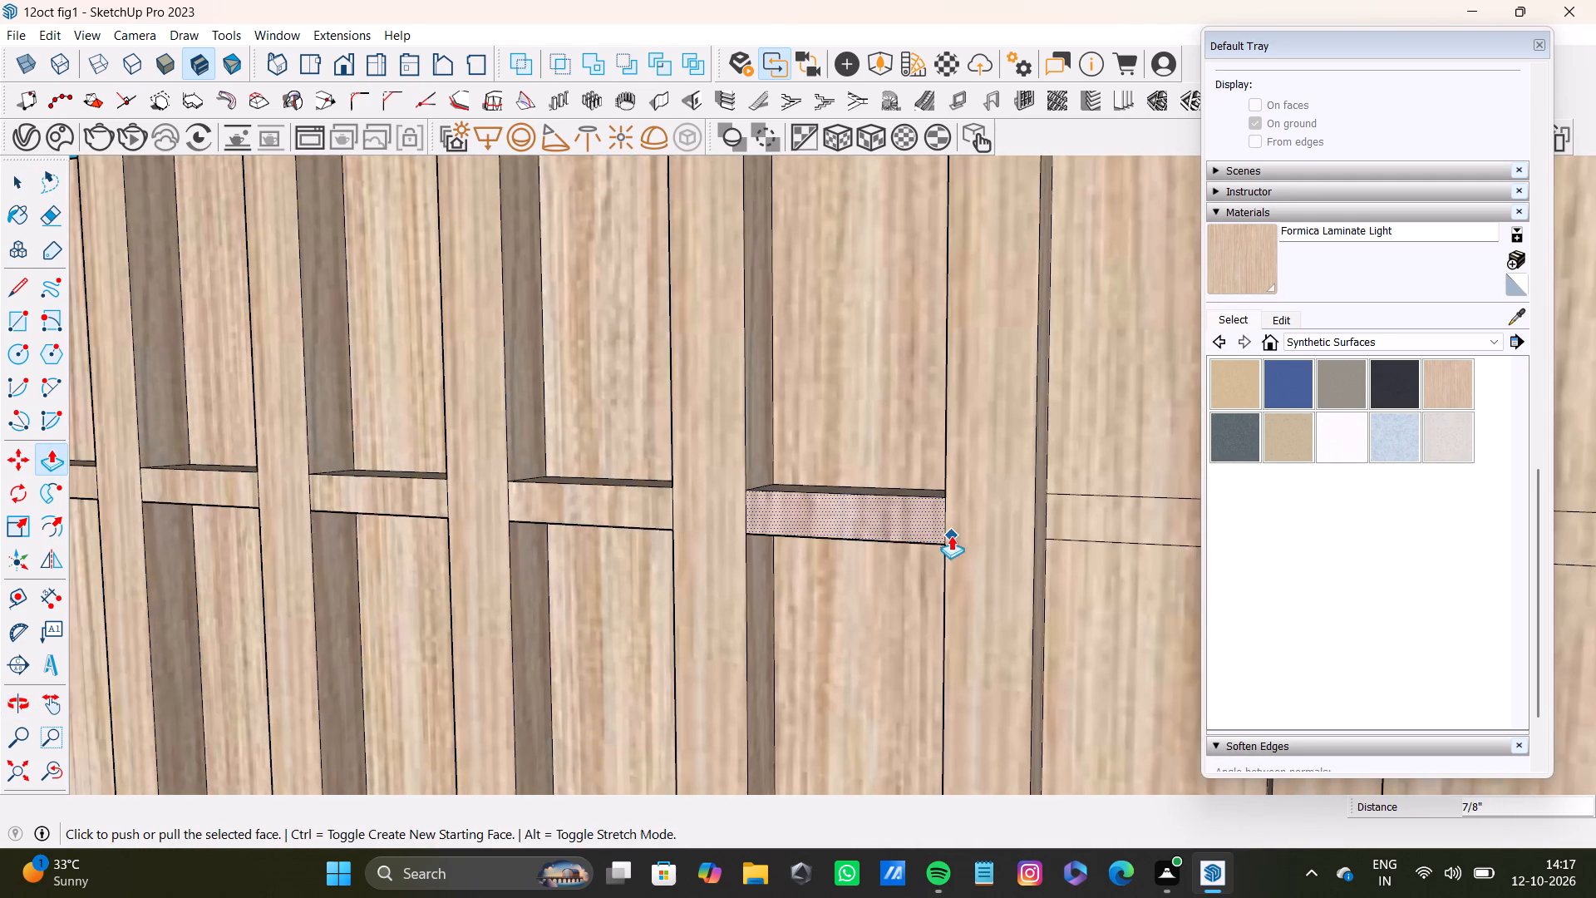
pyautogui.keyDown('shift'); pyautogui.moveTo(951, 535); pyautogui.dragTo(634, 479, button='middle'); pyautogui.keyUp('shift')
pyautogui.scroll(3, 737, 471)
pyautogui.press('space')
pyautogui.click(788, 432)
pyautogui.click(786, 461)
pyautogui.press('p')
pyautogui.moveTo(785, 461); pyautogui.dragTo(672, 400)
# Push/Pull the strip rectangle in the ninth slat gap outward 7/8", flush with the slats.
pyautogui.scroll(-3, 1046, 528)
pyautogui.keyDown('shift'); pyautogui.moveTo(1026, 526); pyautogui.dragTo(633, 509, button='middle'); pyautogui.keyUp('shift')
pyautogui.scroll(4, 925, 515)
pyautogui.press('space')
pyautogui.click(882, 480)
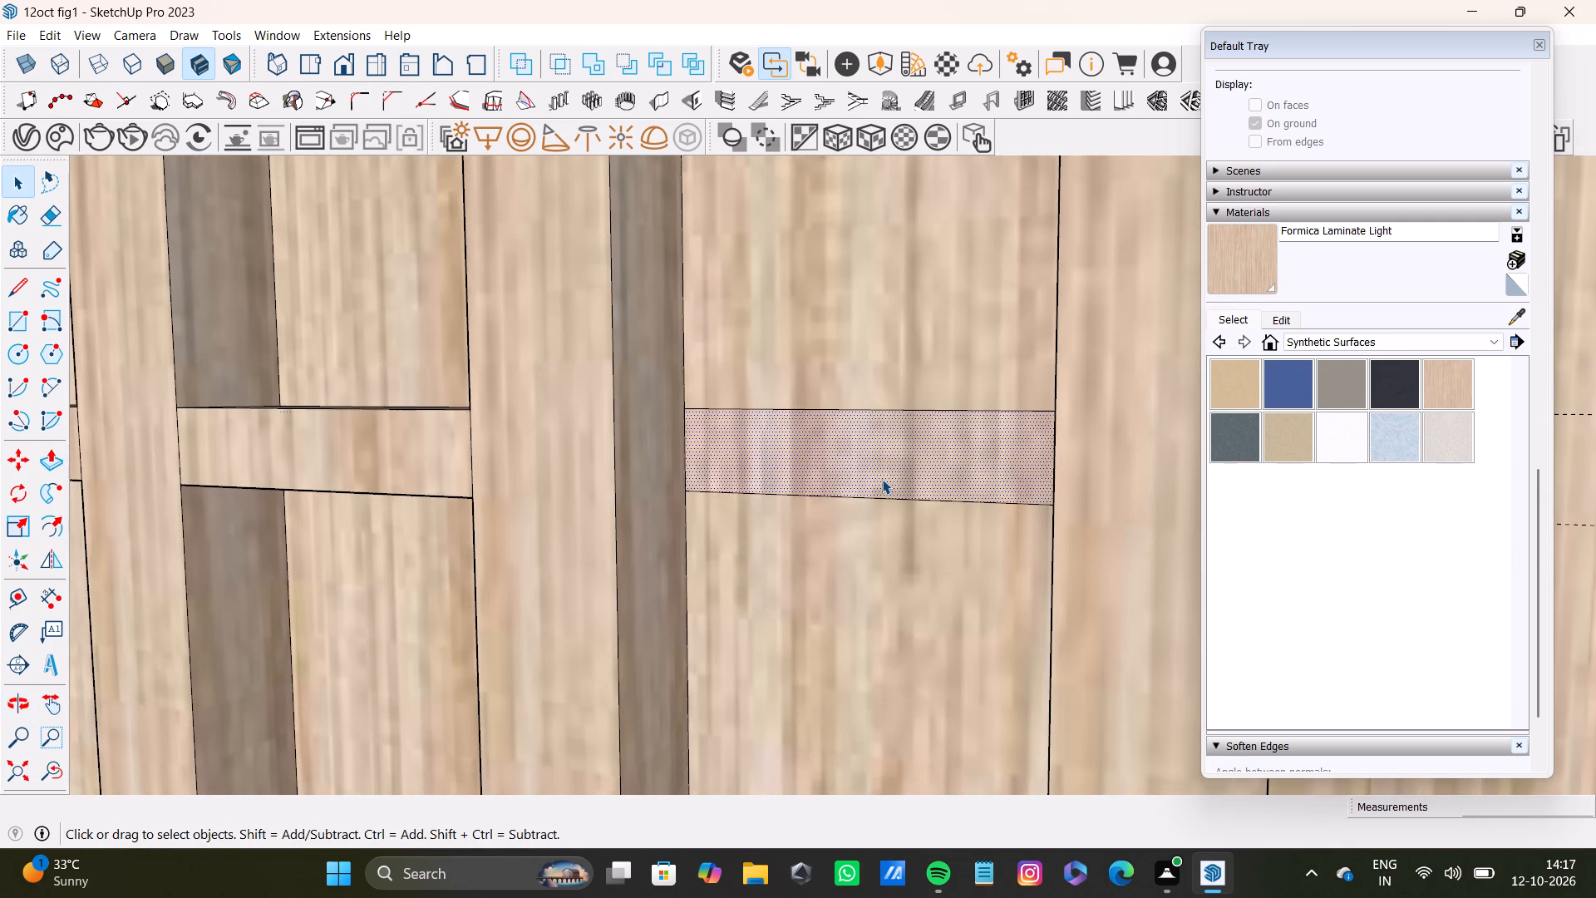
pyautogui.press('p')
pyautogui.moveTo(818, 465); pyautogui.dragTo(619, 385)
# Select the top and front faces, with their edges, of the raised strips in the first three slat gaps.
pyautogui.scroll(-9, 638, 412)
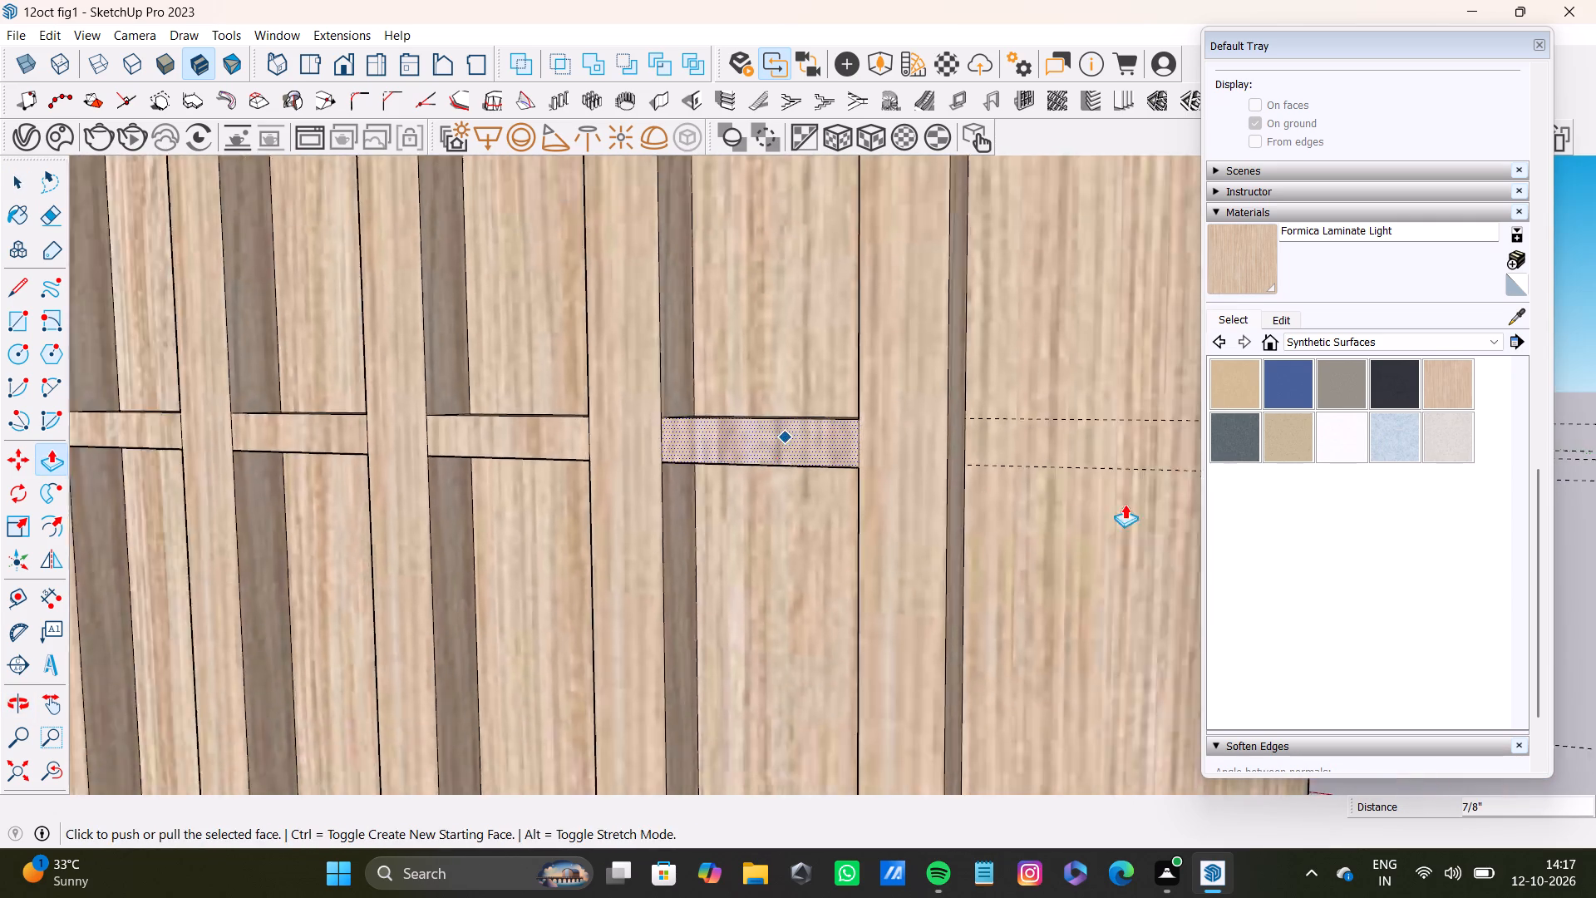
pyautogui.keyDown('shift'); pyautogui.moveTo(1120, 504); pyautogui.dragTo(733, 527, button='middle'); pyautogui.keyUp('shift')
pyautogui.keyDown('shift'); pyautogui.scroll(-9, 731, 524); pyautogui.keyUp('shift')
pyautogui.keyDown('shift'); pyautogui.moveTo(551, 512); pyautogui.dragTo(1308, 563, button='middle'); pyautogui.keyUp('shift')
pyautogui.keyDown('shift'); pyautogui.scroll(-5, 672, 526); pyautogui.keyUp('shift')
pyautogui.moveTo(619, 563); pyautogui.dragTo(945, 593, button='middle')
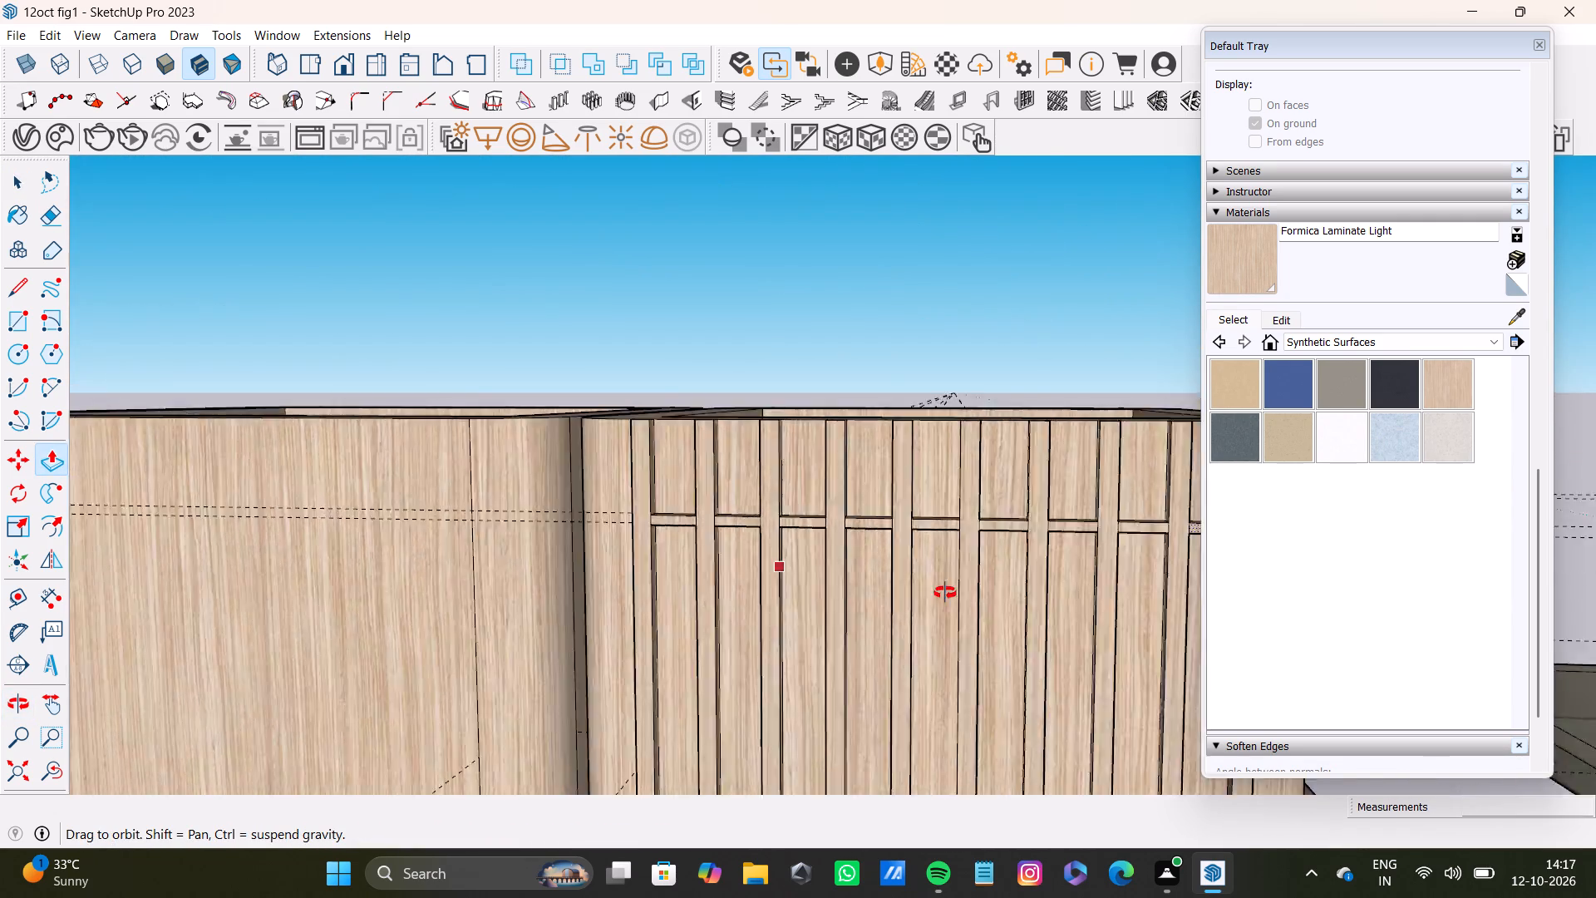
pyautogui.moveTo(945, 593); pyautogui.dragTo(519, 530, button='middle')
pyautogui.scroll(5, 547, 533)
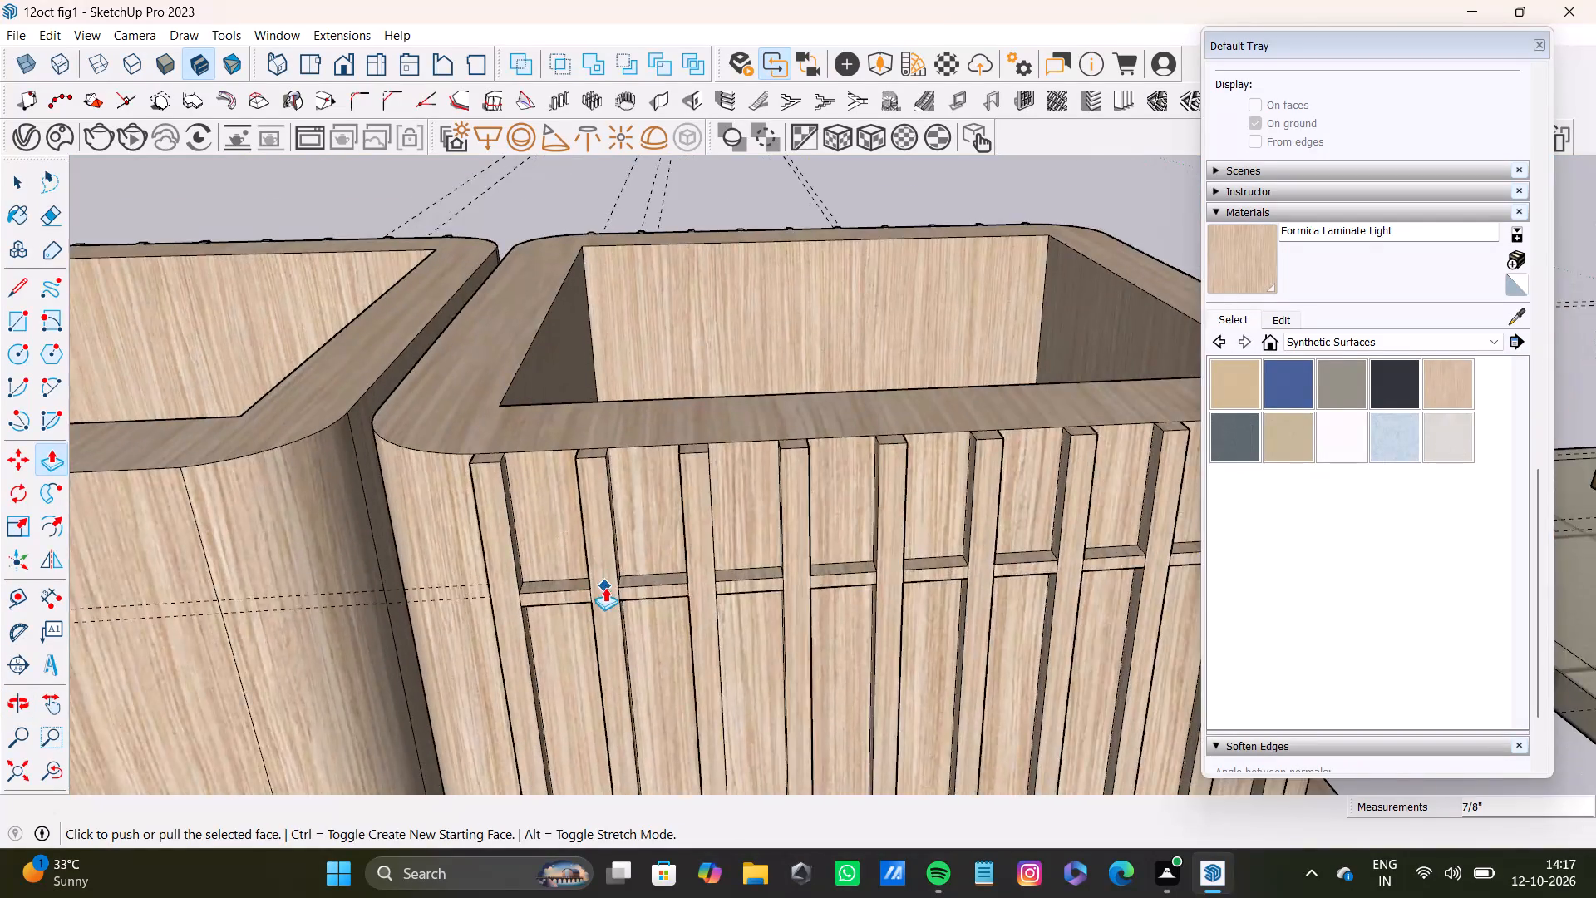
pyautogui.scroll(10, 605, 587)
pyautogui.press('space')
pyautogui.keyDown('shift'); pyautogui.doubleClick(548, 585); pyautogui.keyUp('shift')
pyautogui.keyDown('shift'); pyautogui.doubleClick(561, 614); pyautogui.keyUp('shift')
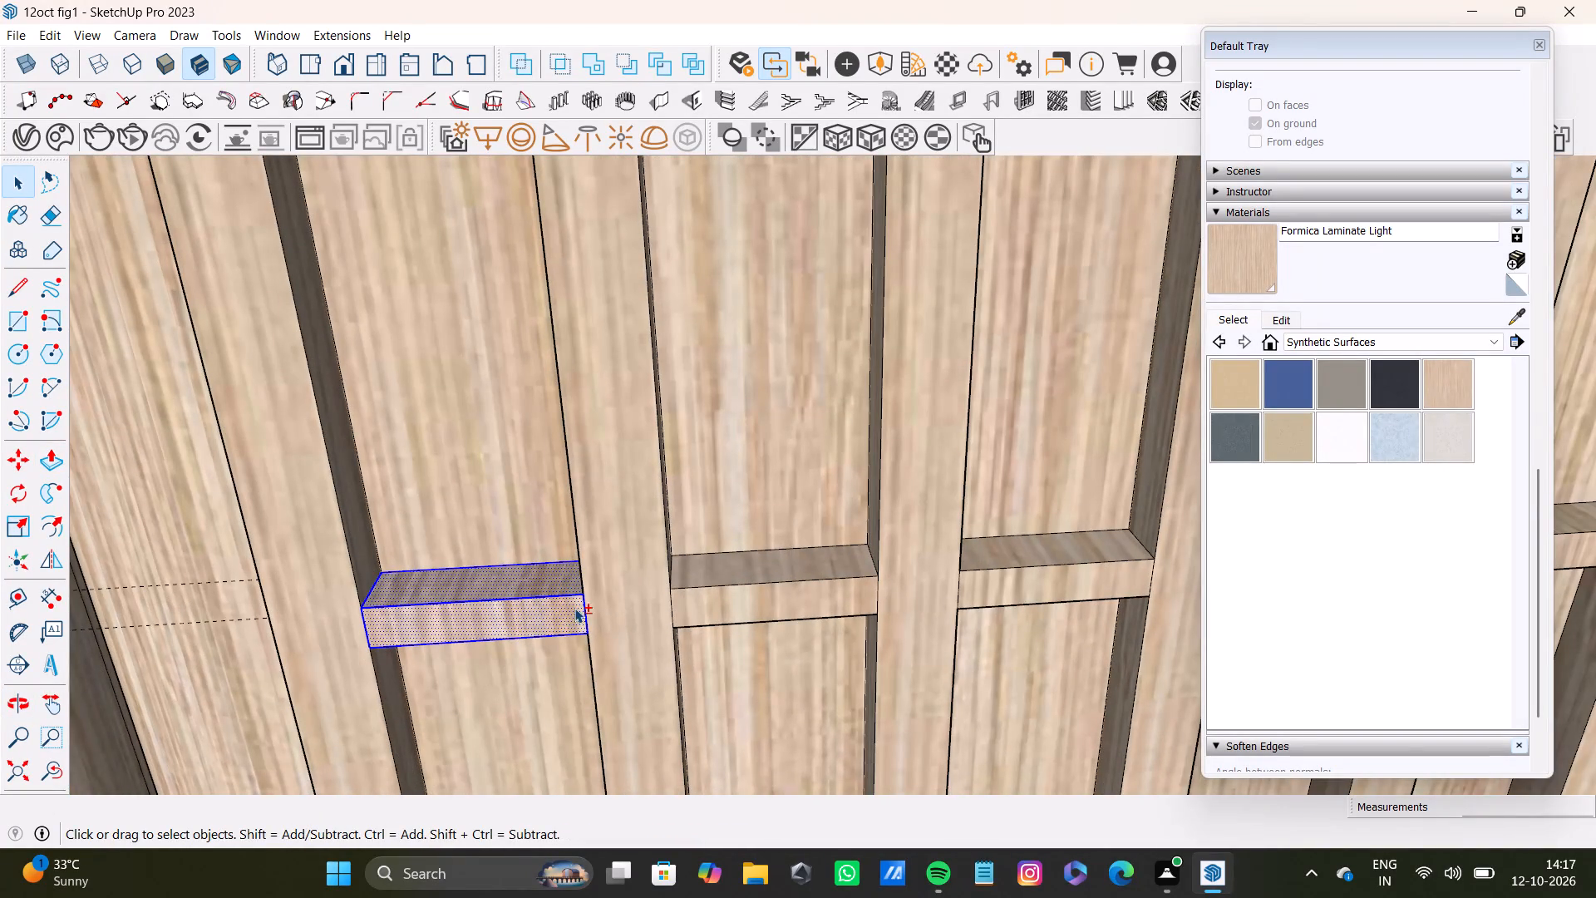
pyautogui.keyDown('shift'); pyautogui.doubleClick(770, 575); pyautogui.keyUp('shift')
pyautogui.keyDown('shift'); pyautogui.doubleClick(779, 605); pyautogui.keyUp('shift')
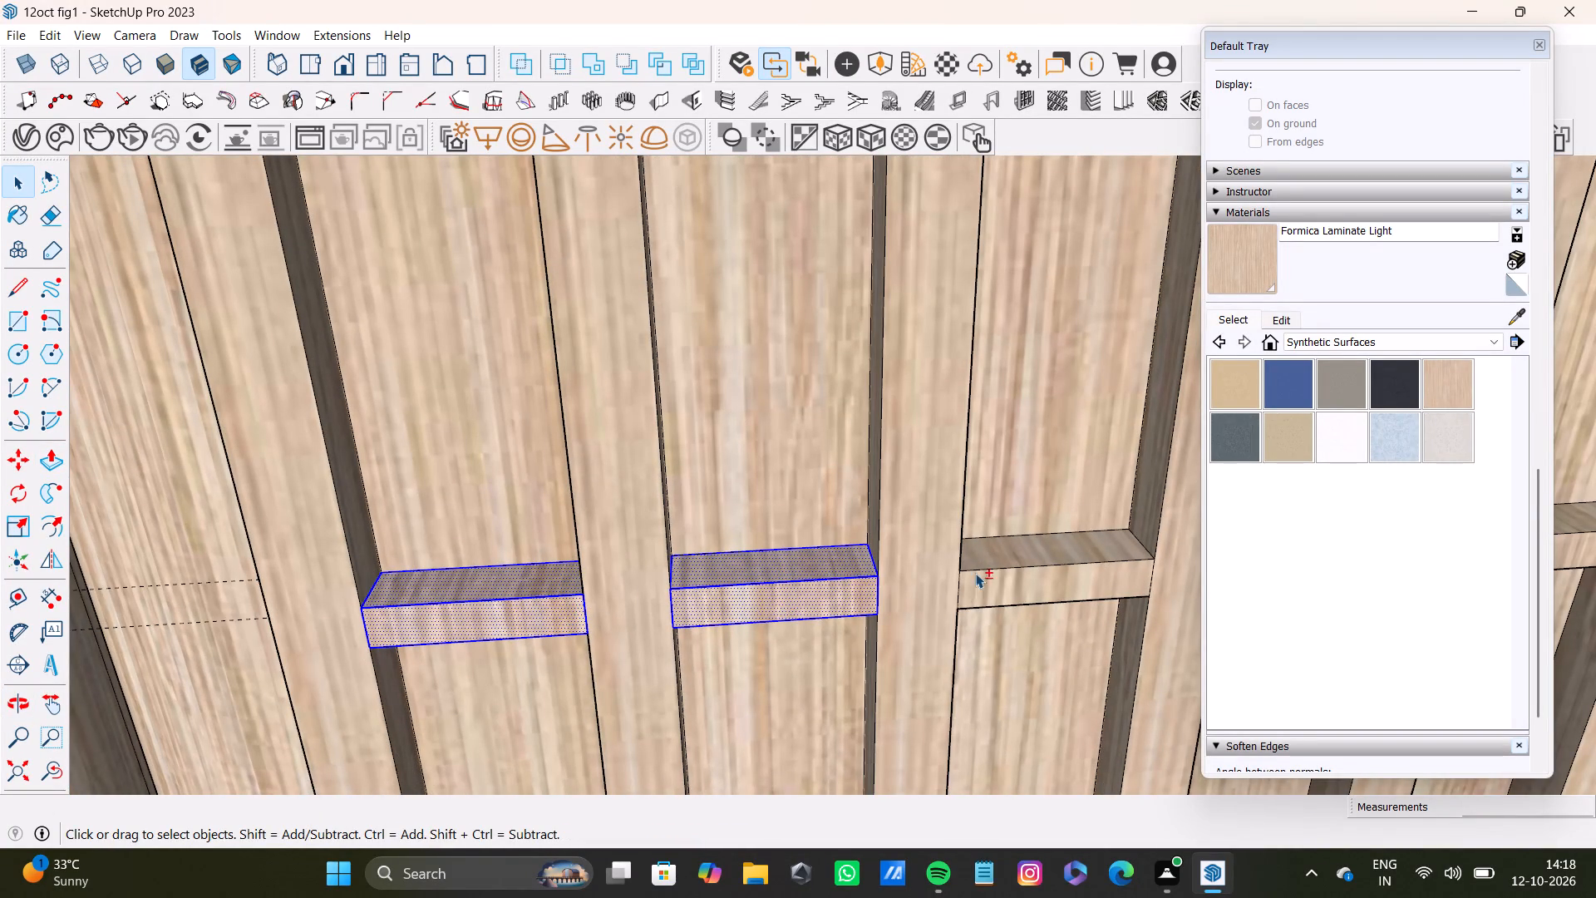
pyautogui.keyDown('shift'); pyautogui.doubleClick(992, 559); pyautogui.keyUp('shift')
pyautogui.keyDown('shift'); pyautogui.doubleClick(998, 593); pyautogui.keyUp('shift')
# Add the top and front faces, with edges, of the fourth, fifth and sixth strips to the selection.
pyautogui.keyDown('shift'); pyautogui.moveTo(1066, 591); pyautogui.dragTo(485, 545, button='middle'); pyautogui.keyUp('shift')
pyautogui.keyDown('shift'); pyautogui.scroll(3, 686, 495); pyautogui.keyUp('shift')
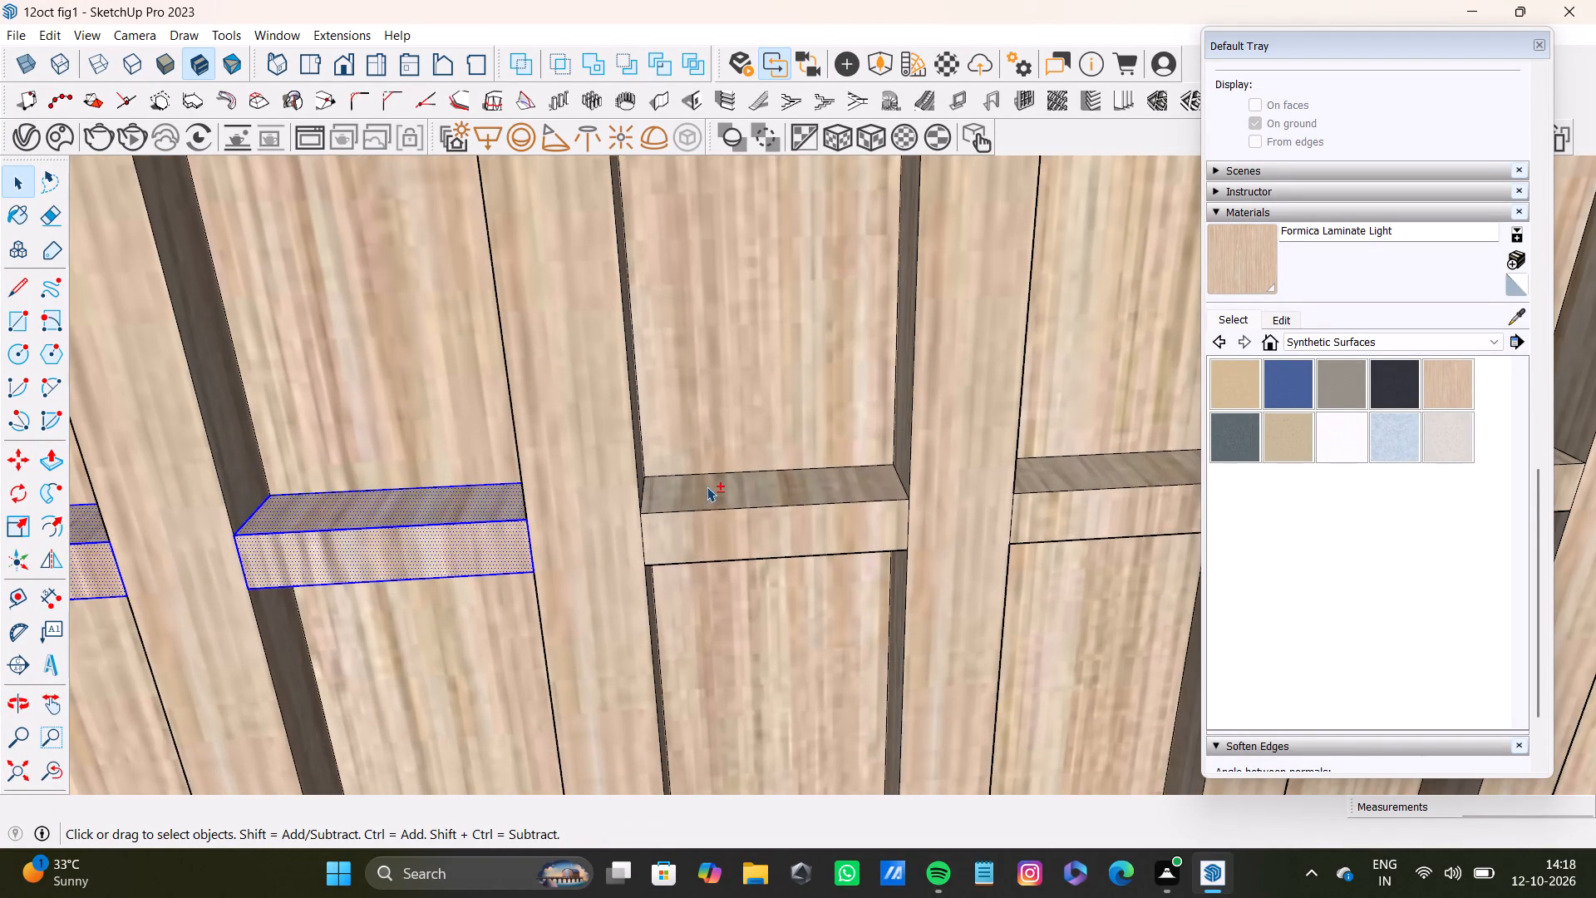
pyautogui.keyDown('shift'); pyautogui.doubleClick(707, 486); pyautogui.keyUp('shift')
pyautogui.keyDown('shift'); pyautogui.doubleClick(711, 518); pyautogui.keyUp('shift')
pyautogui.keyDown('shift'); pyautogui.moveTo(965, 534); pyautogui.dragTo(377, 490, button='middle'); pyautogui.keyUp('shift')
pyautogui.keyDown('shift'); pyautogui.doubleClick(510, 433); pyautogui.keyUp('shift')
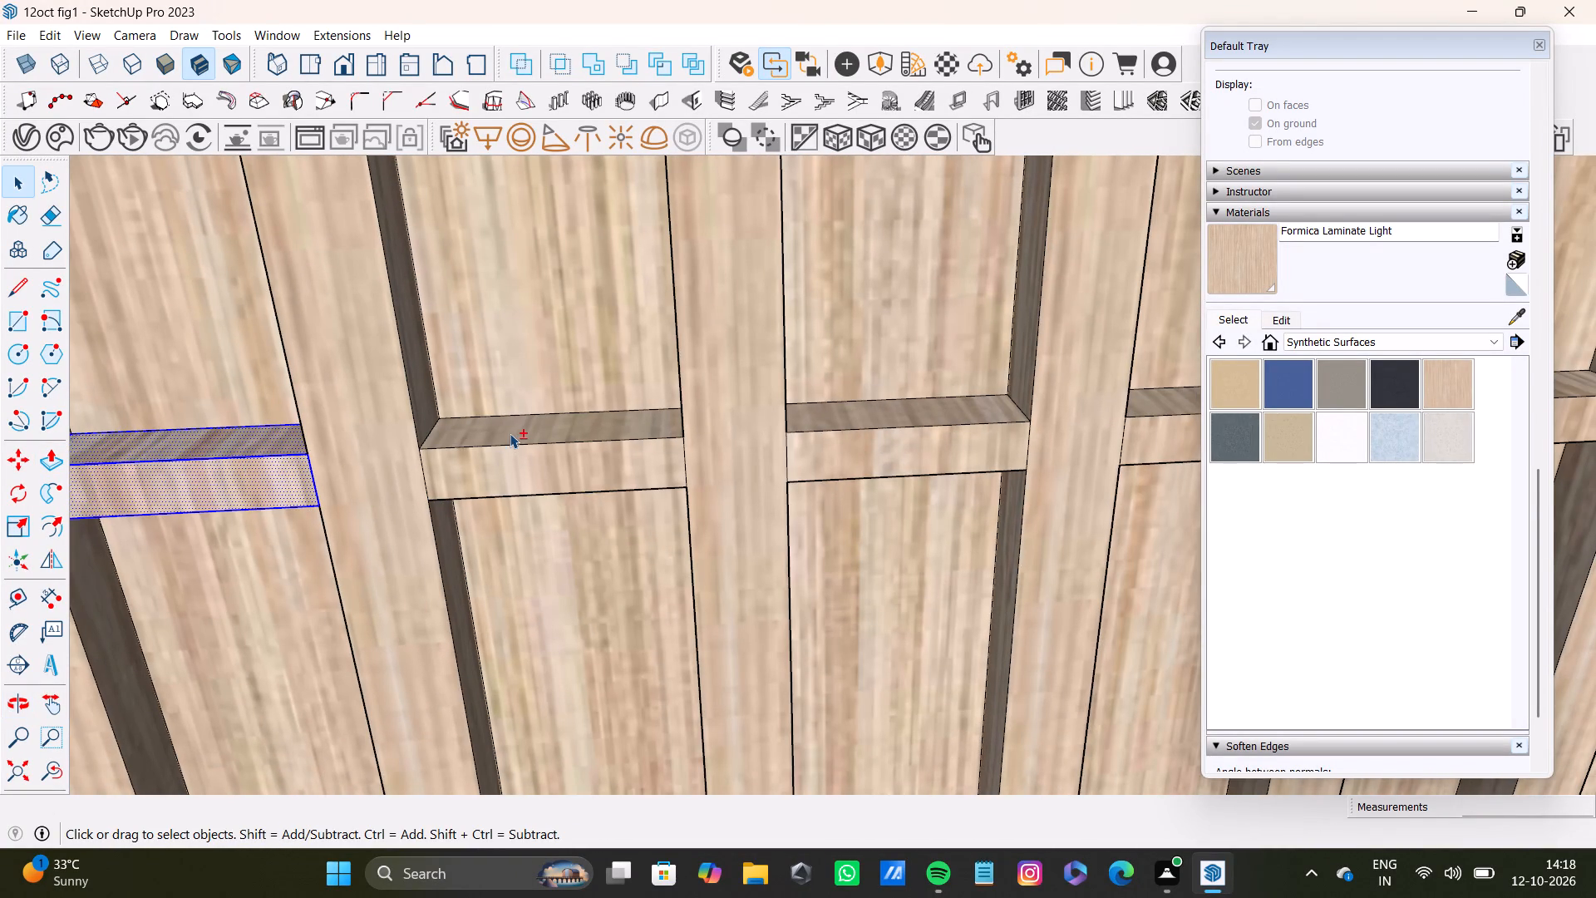
pyautogui.keyDown('shift'); pyautogui.doubleClick(527, 488); pyautogui.keyUp('shift')
pyautogui.keyDown('shift'); pyautogui.doubleClick(827, 414); pyautogui.keyUp('shift')
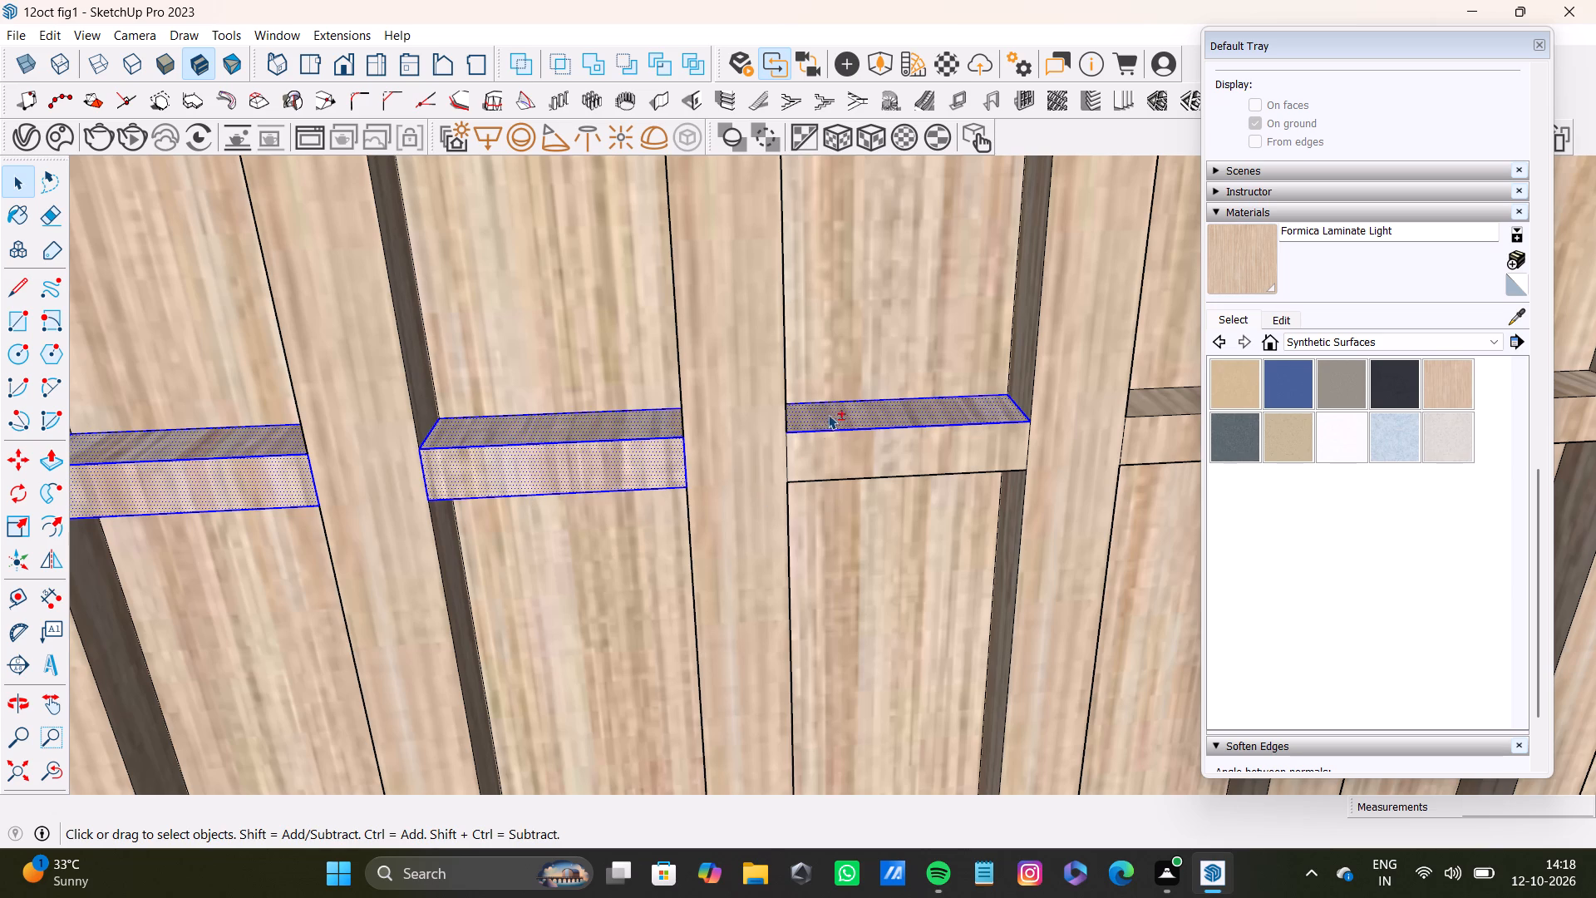
pyautogui.keyDown('shift'); pyautogui.doubleClick(842, 446); pyautogui.keyUp('shift')
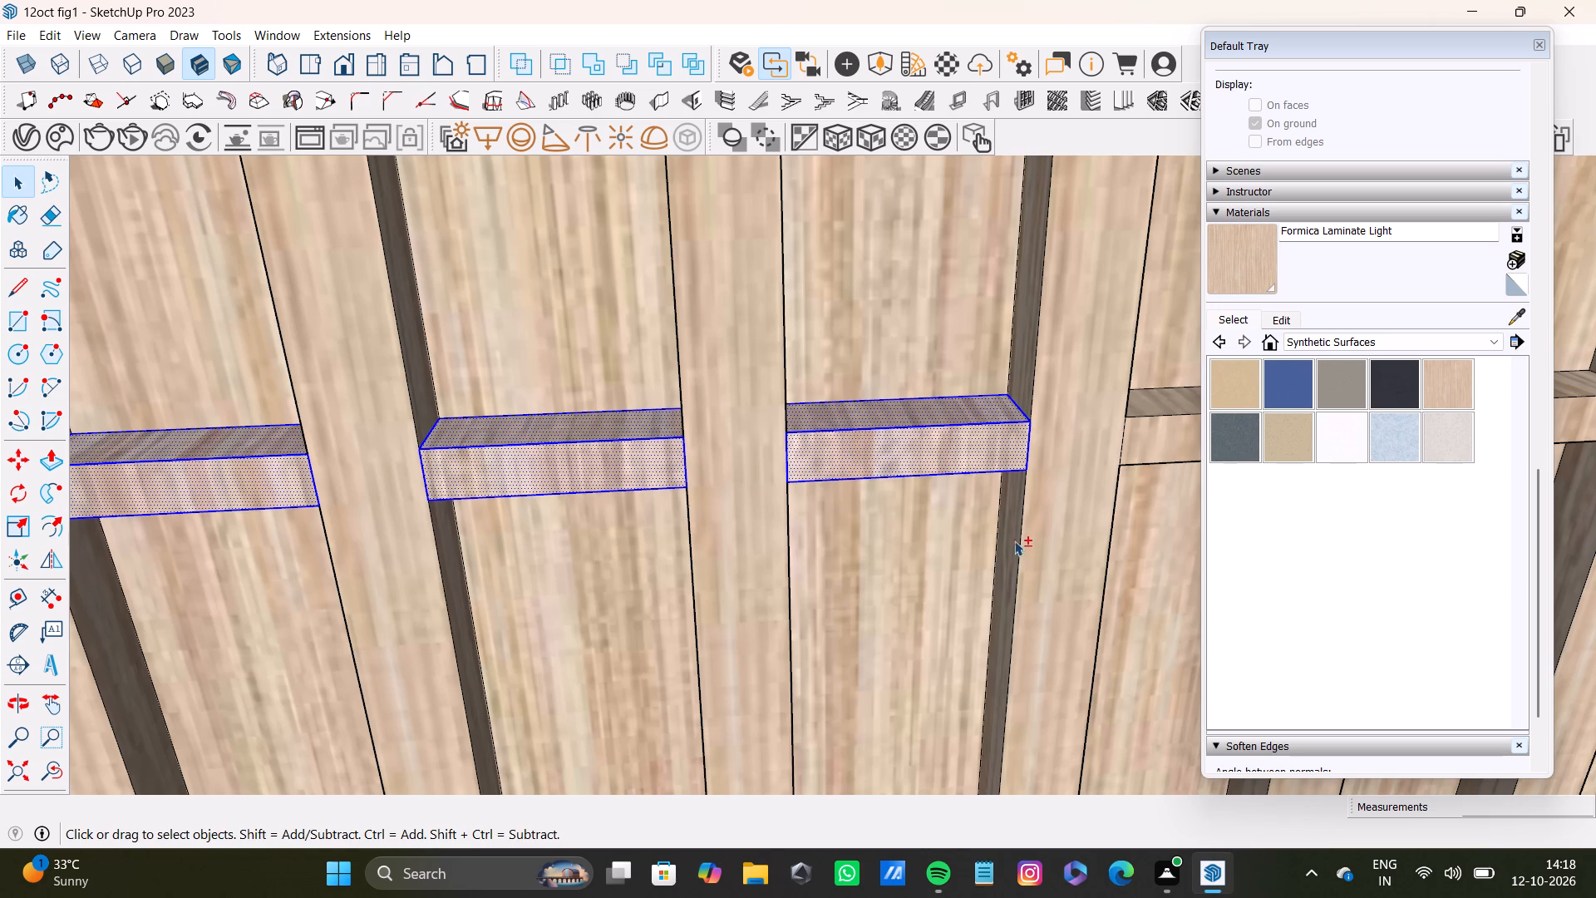
# Add the top and front faces, with edges, of the seventh, eighth and ninth strips to the selection.
pyautogui.keyDown('shift'); pyautogui.moveTo(1037, 552); pyautogui.dragTo(342, 499, button='middle'); pyautogui.keyUp('shift')
pyautogui.keyDown('shift'); pyautogui.scroll(4, 417, 407); pyautogui.keyUp('shift')
pyautogui.keyDown('shift'); pyautogui.doubleClick(526, 320); pyautogui.keyUp('shift')
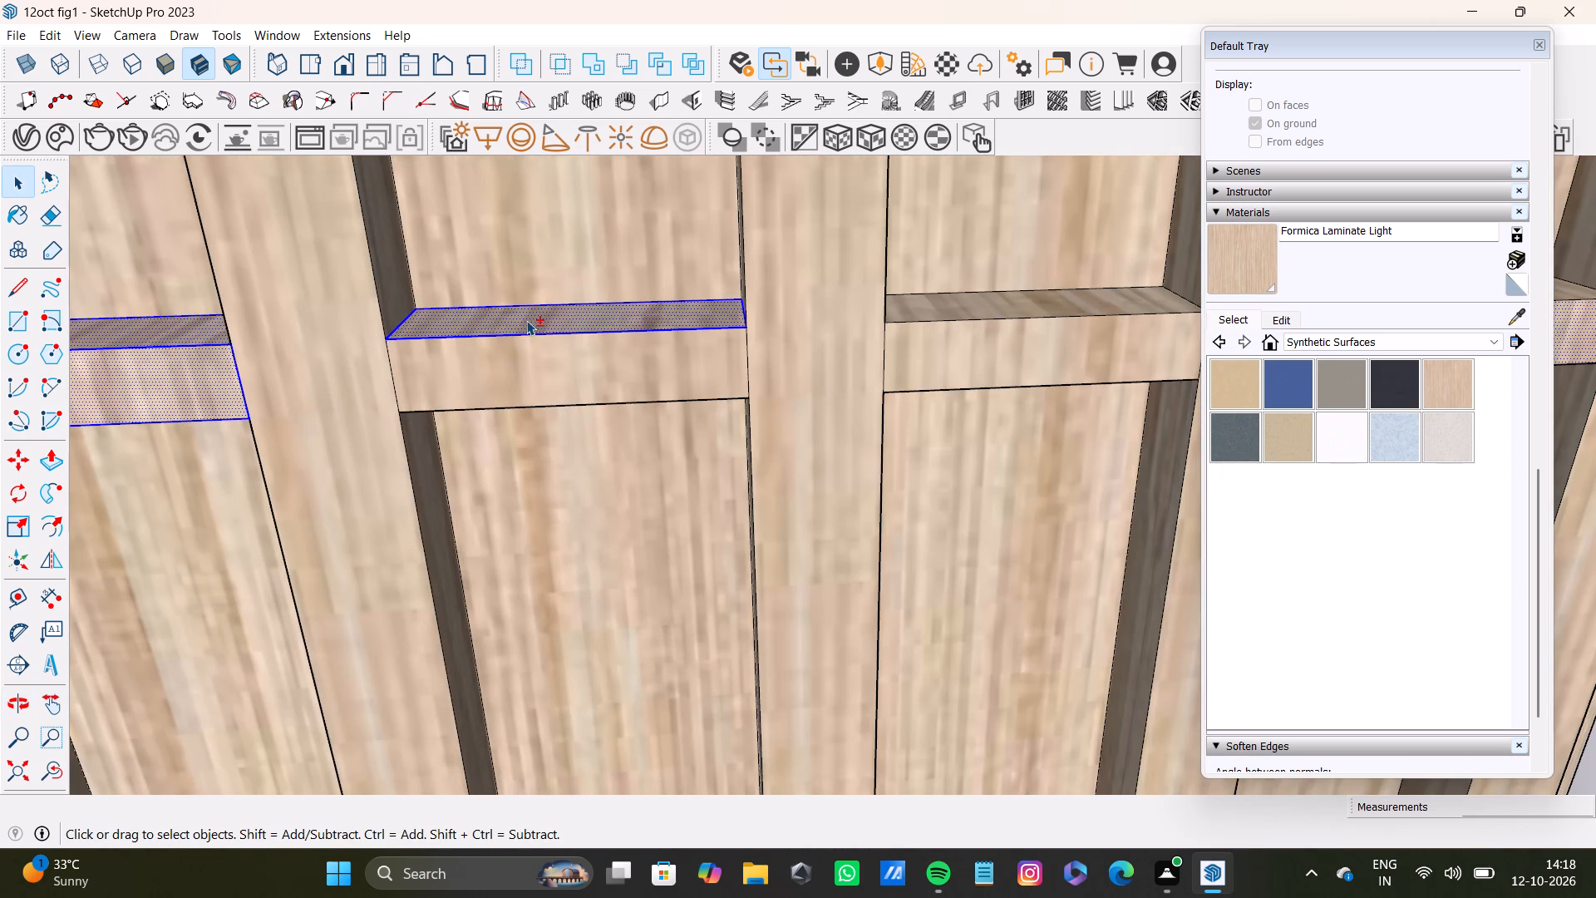
pyautogui.keyDown('shift'); pyautogui.doubleClick(539, 377); pyautogui.keyUp('shift')
pyautogui.keyDown('shift'); pyautogui.moveTo(842, 375); pyautogui.dragTo(643, 417, button='middle'); pyautogui.keyUp('shift')
pyautogui.keyDown('shift'); pyautogui.doubleClick(749, 349); pyautogui.keyUp('shift')
pyautogui.keyDown('shift'); pyautogui.doubleClick(775, 394); pyautogui.keyUp('shift')
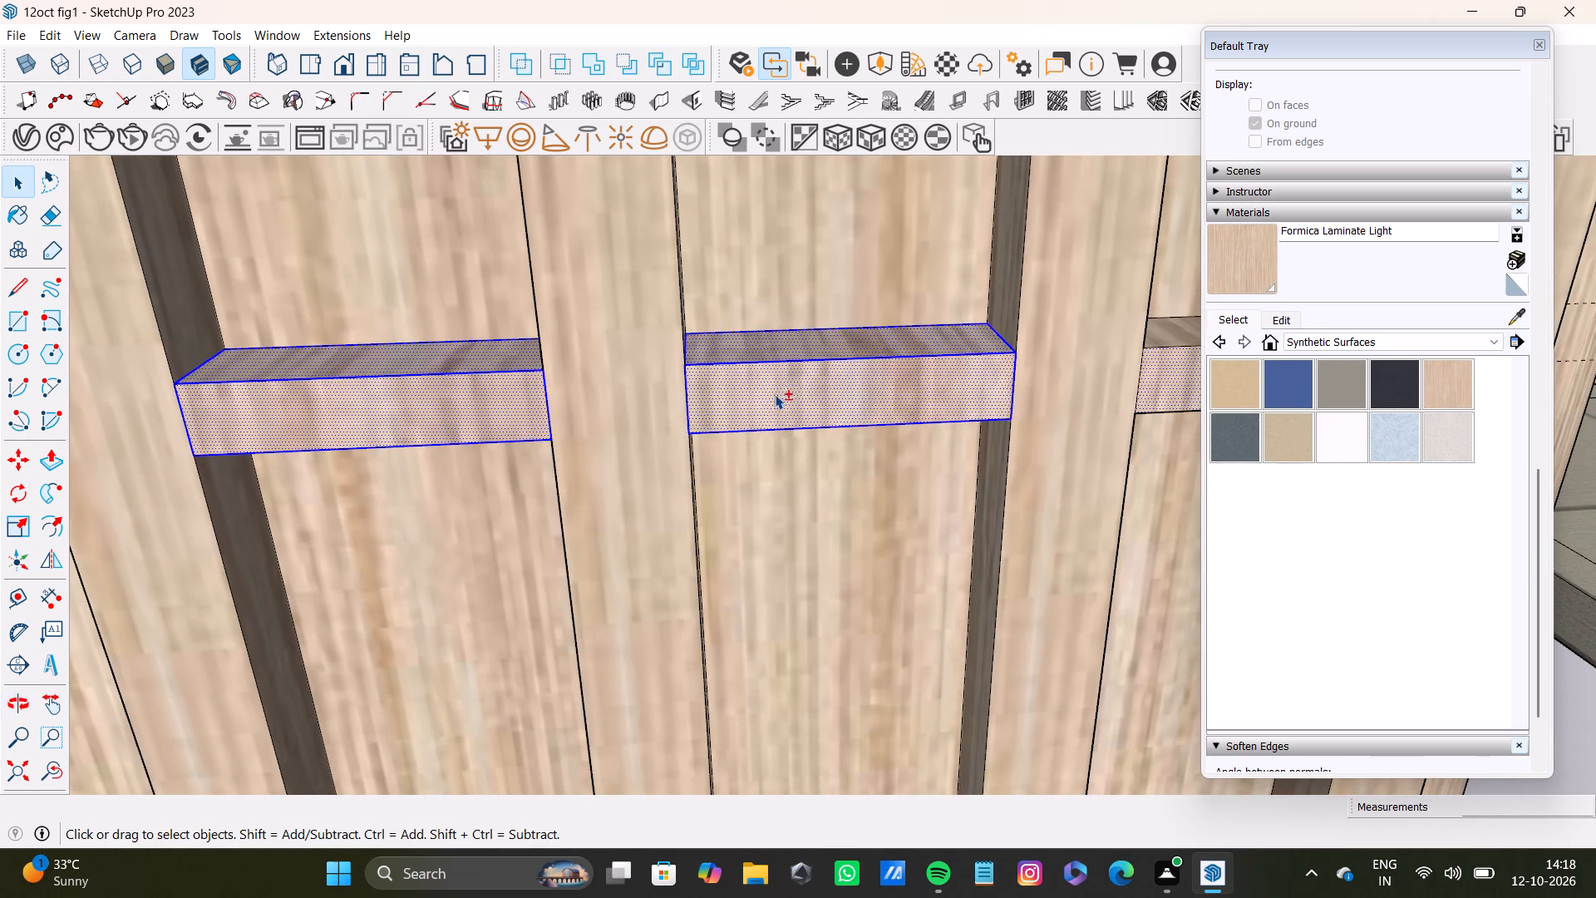
pyautogui.keyDown('shift'); pyautogui.moveTo(891, 397); pyautogui.dragTo(381, 429, button='middle'); pyautogui.keyUp('shift')
pyautogui.keyDown('shift'); pyautogui.doubleClick(666, 359); pyautogui.keyUp('shift')
pyautogui.keyDown('shift'); pyautogui.doubleClick(710, 412); pyautogui.keyUp('shift')
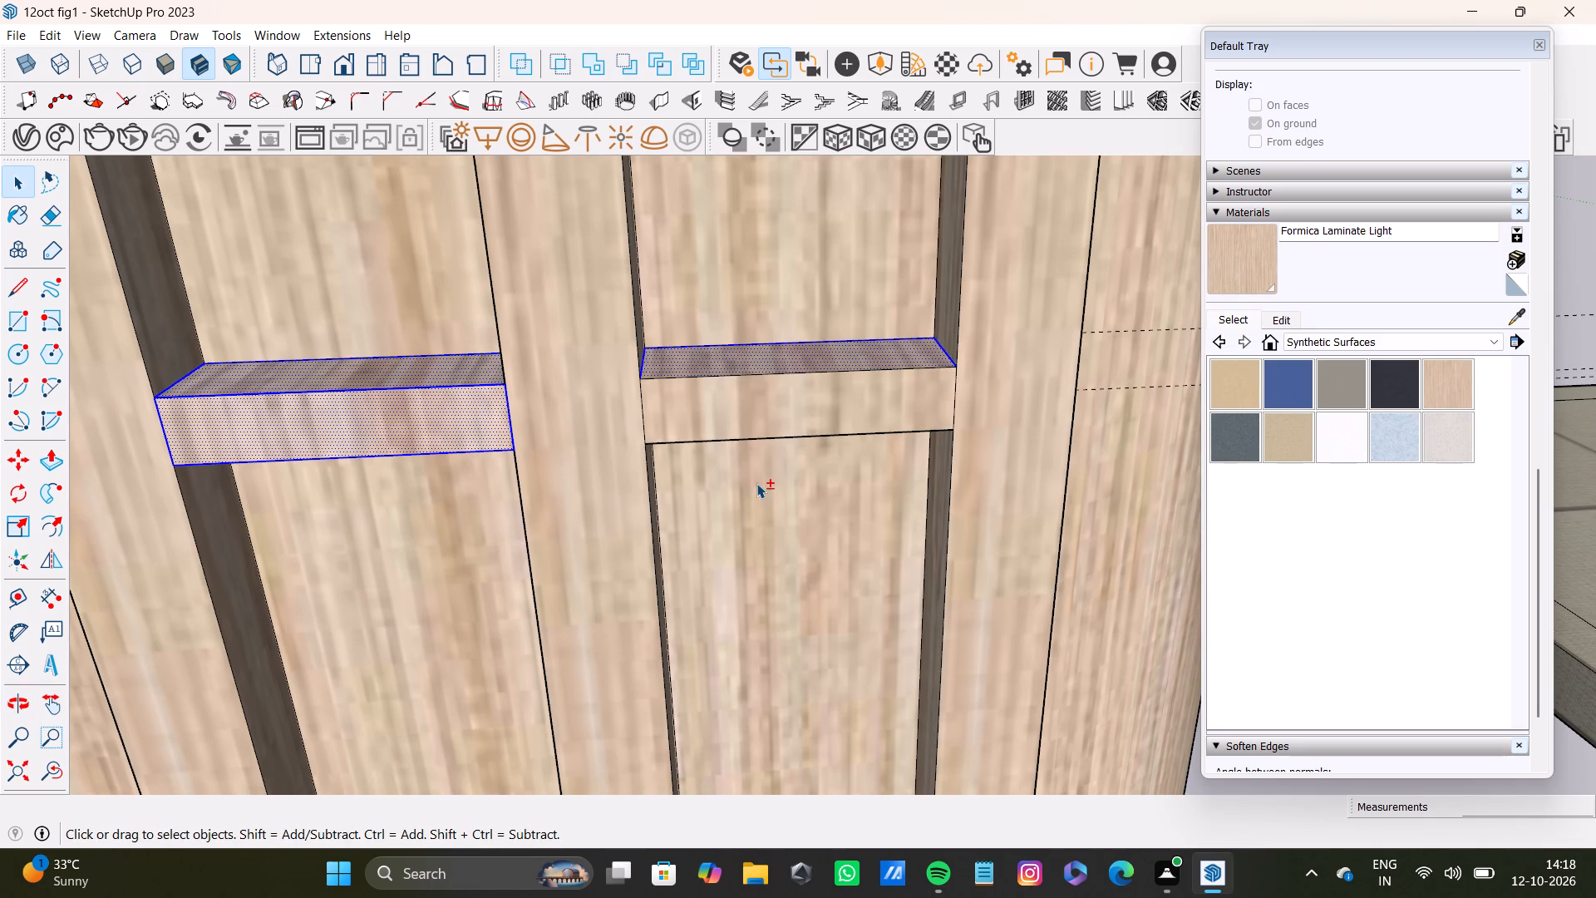
pyautogui.keyDown('shift'); pyautogui.doubleClick(737, 397); pyautogui.keyUp('shift')
# Add the undersides of the ninth through fifth strips to the selection, viewing the strips from below.
pyautogui.keyDown('shift'); pyautogui.moveTo(797, 561); pyautogui.dragTo(729, 254, button='middle'); pyautogui.keyUp('shift')
pyautogui.scroll(4, 741, 510)
pyautogui.moveTo(740, 510); pyautogui.dragTo(752, 455, button='middle')
pyautogui.keyDown('shift'); pyautogui.doubleClick(747, 385); pyautogui.keyUp('shift')
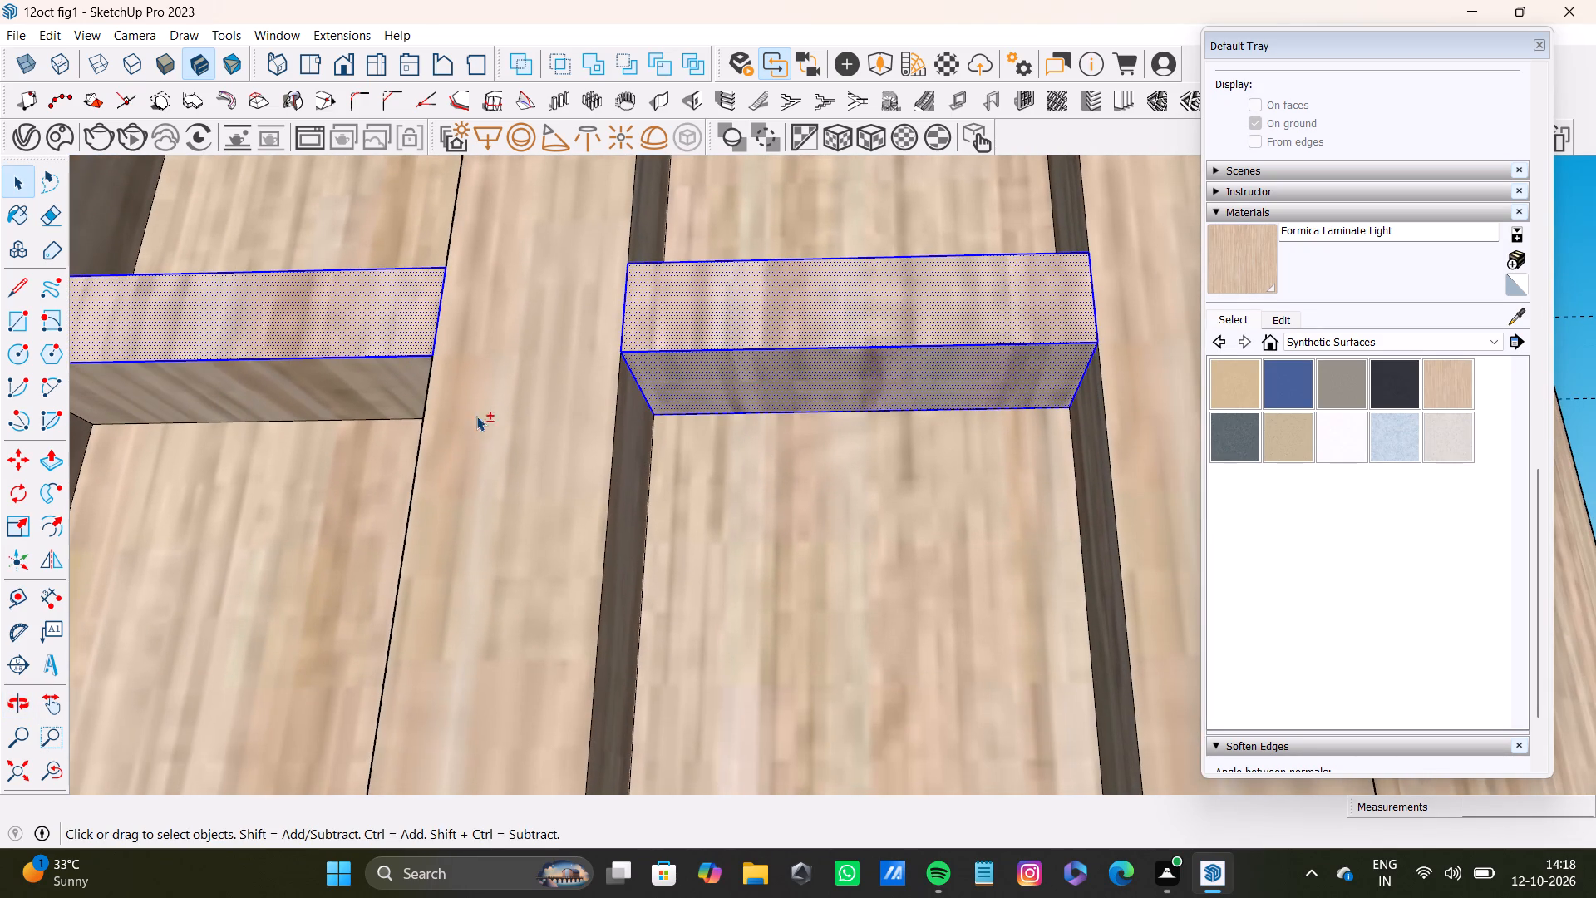
pyautogui.keyDown('shift'); pyautogui.doubleClick(375, 402); pyautogui.keyUp('shift')
pyautogui.keyDown('shift'); pyautogui.moveTo(356, 417); pyautogui.dragTo(1228, 452, button='middle'); pyautogui.keyUp('shift')
pyautogui.keyDown('shift'); pyautogui.doubleClick(687, 438); pyautogui.keyUp('shift')
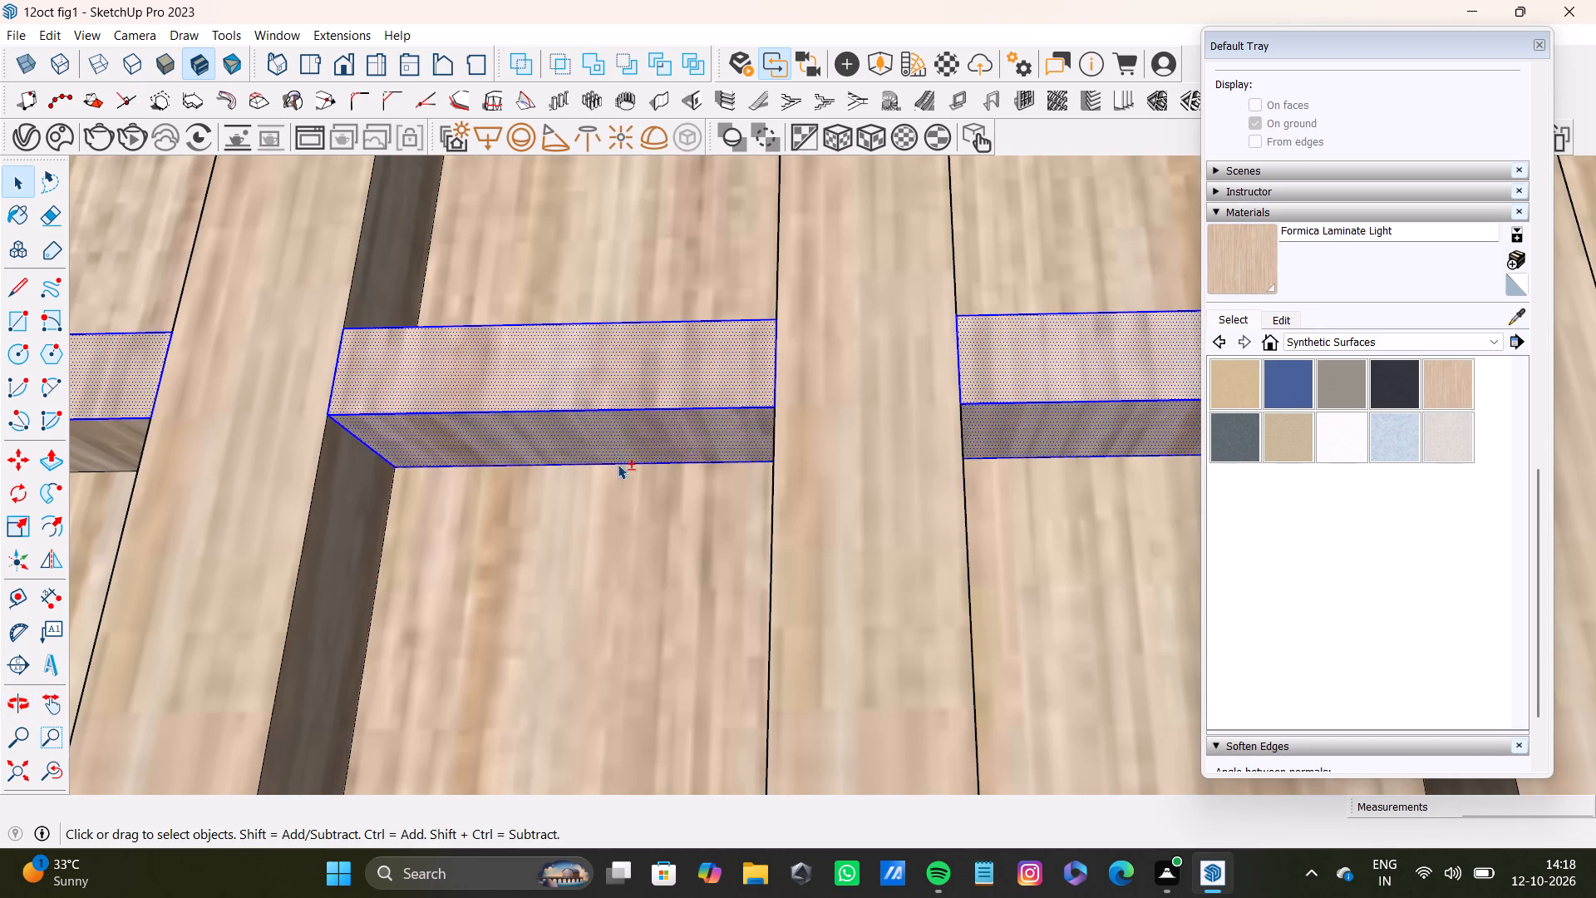
pyautogui.keyDown('shift'); pyautogui.moveTo(583, 467); pyautogui.dragTo(1165, 451, button='middle'); pyautogui.keyUp('shift')
pyautogui.keyDown('shift'); pyautogui.doubleClick(684, 432); pyautogui.keyUp('shift')
pyautogui.keyDown('shift'); pyautogui.moveTo(610, 614); pyautogui.dragTo(1155, 575, button='middle'); pyautogui.keyUp('shift')
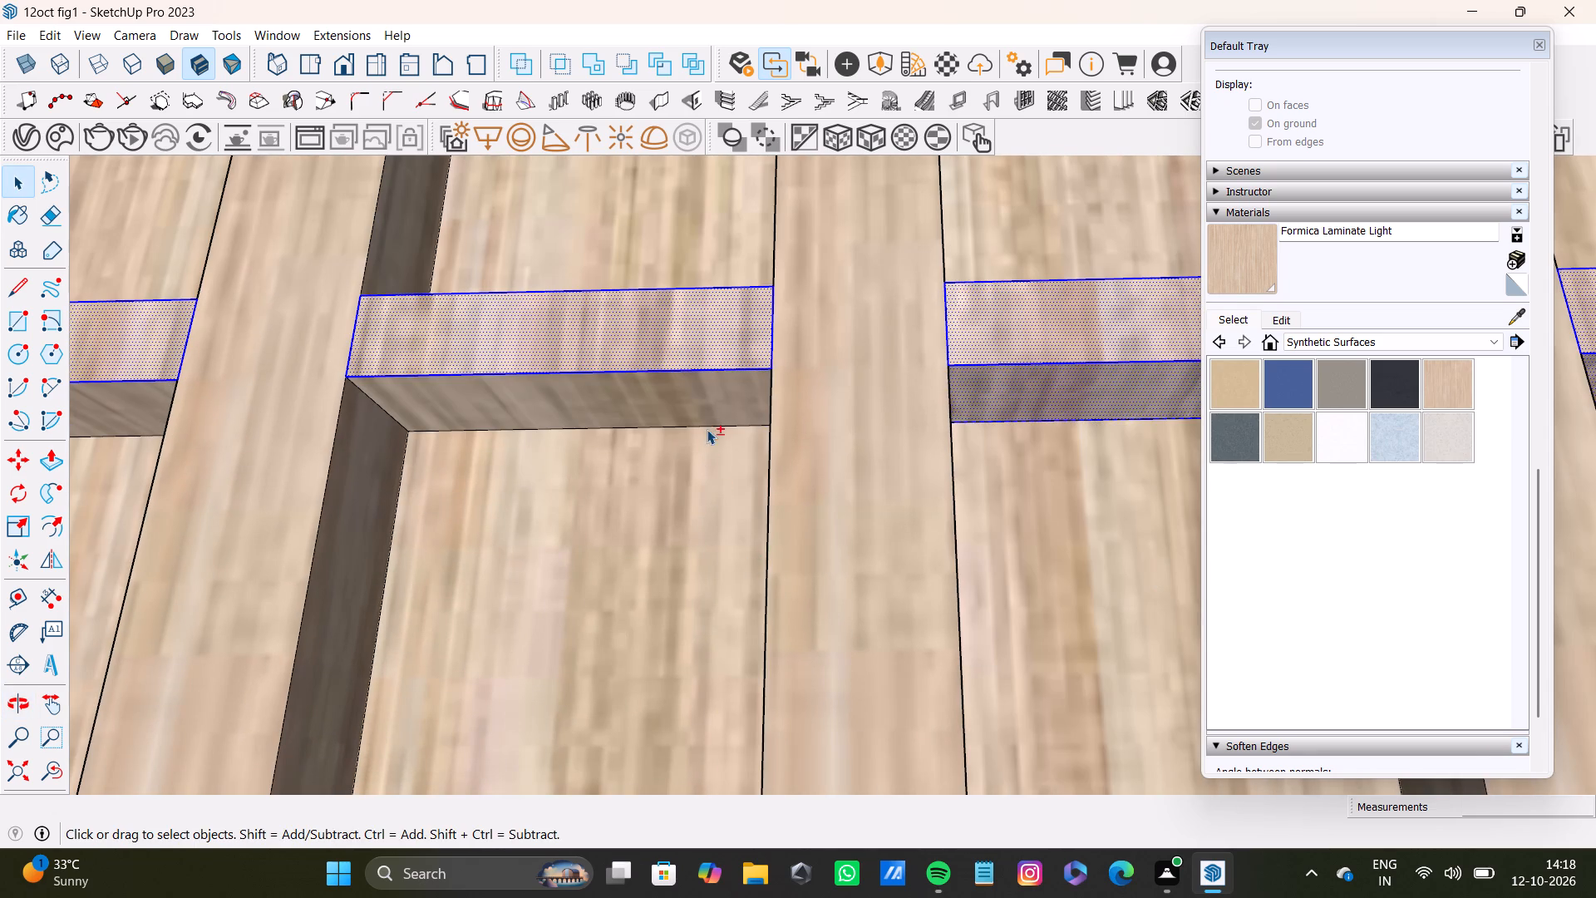
pyautogui.keyDown('shift'); pyautogui.doubleClick(721, 406); pyautogui.keyUp('shift')
# Add the undersides of the fourth, third, second and first strips to the selection.
pyautogui.keyDown('shift'); pyautogui.moveTo(495, 442); pyautogui.dragTo(1176, 353, button='middle'); pyautogui.keyUp('shift')
pyautogui.keyDown('shift'); pyautogui.doubleClick(836, 312); pyautogui.keyUp('shift')
pyautogui.keyDown('shift'); pyautogui.moveTo(727, 353); pyautogui.dragTo(981, 401, button='middle'); pyautogui.keyUp('shift')
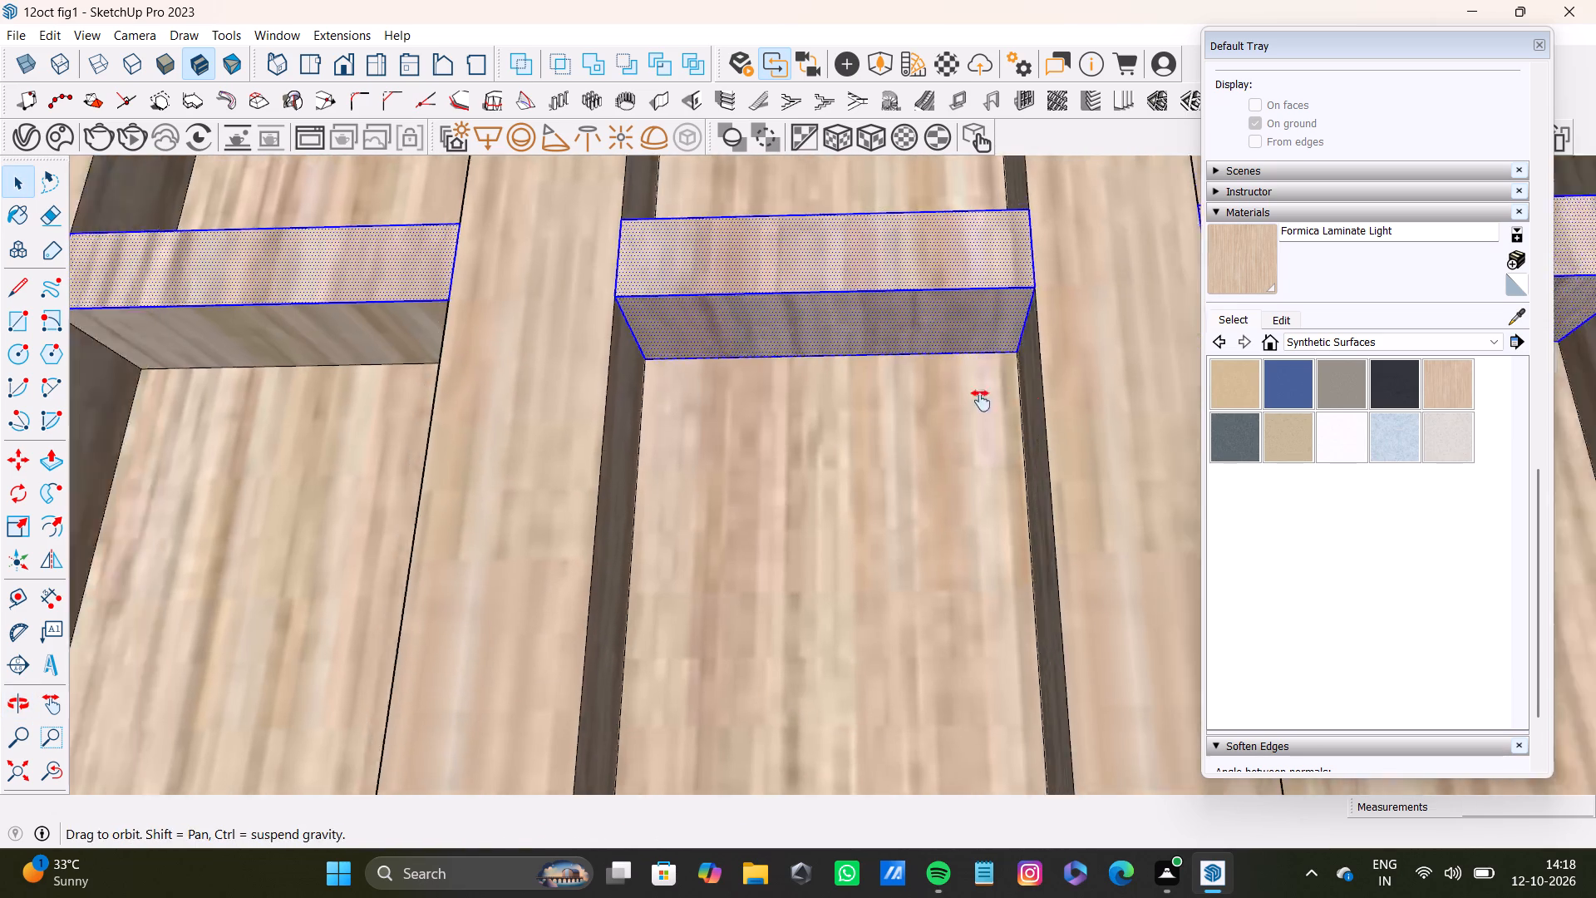
pyautogui.keyDown('shift'); pyautogui.moveTo(981, 401); pyautogui.dragTo(1023, 401, button='middle'); pyautogui.keyUp('shift')
pyautogui.keyDown('shift'); pyautogui.doubleClick(562, 364); pyautogui.keyUp('shift')
pyautogui.keyDown('shift'); pyautogui.moveTo(204, 369); pyautogui.dragTo(730, 359, button='middle'); pyautogui.keyUp('shift')
pyautogui.keyDown('shift'); pyautogui.doubleClick(561, 371); pyautogui.keyUp('shift')
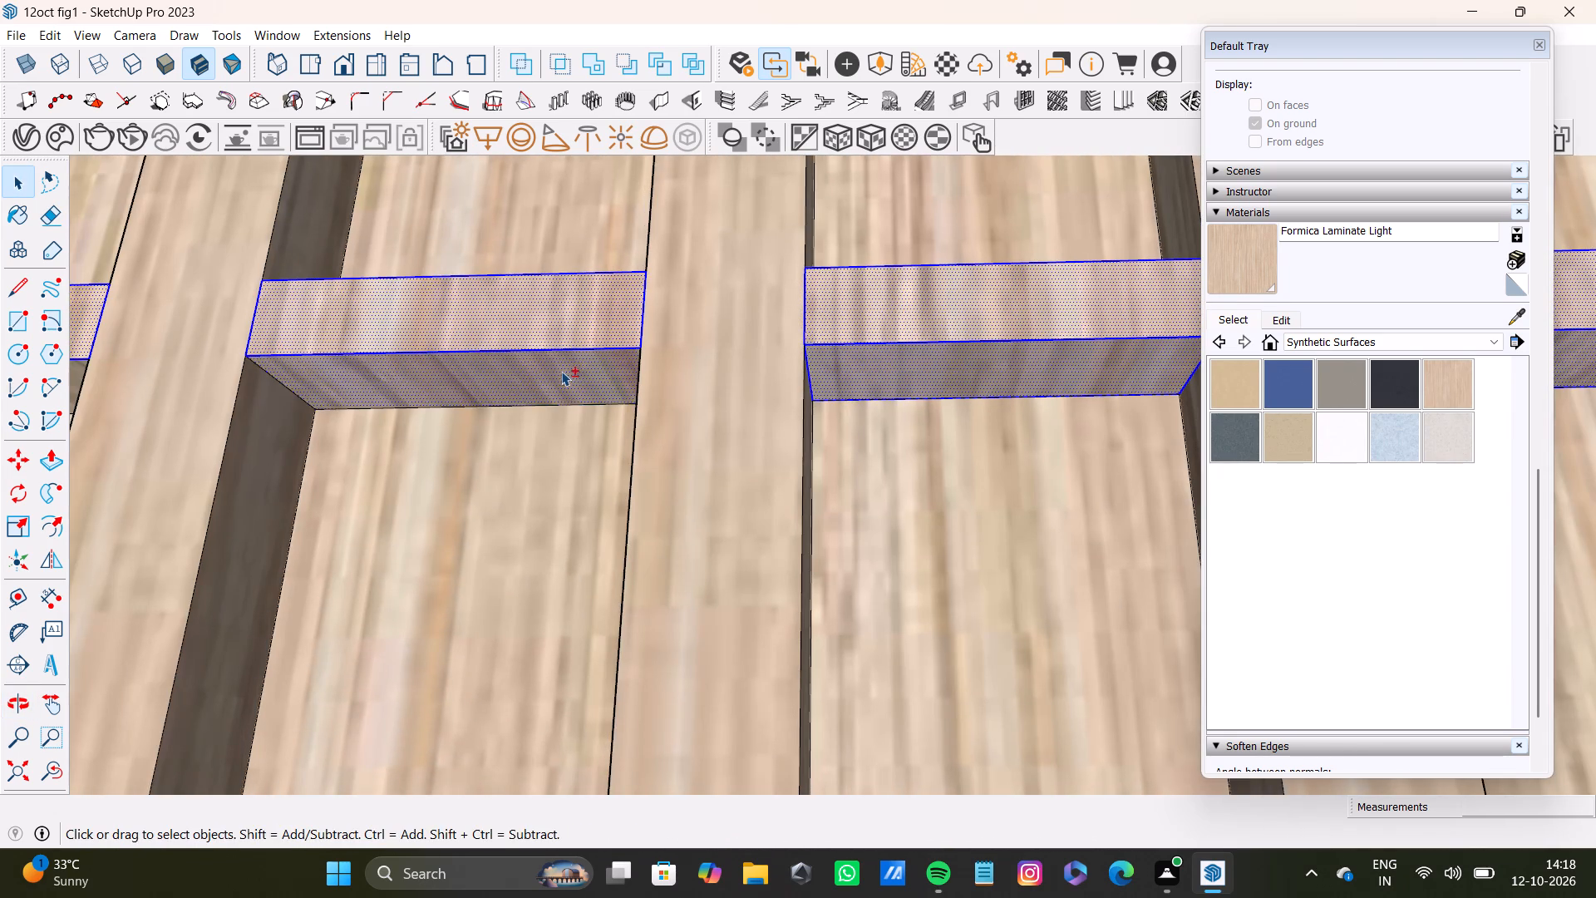
pyautogui.keyDown('shift'); pyautogui.moveTo(379, 368); pyautogui.dragTo(858, 365, button='middle'); pyautogui.keyUp('shift')
pyautogui.keyDown('shift'); pyautogui.scroll(2, 403, 373); pyautogui.keyUp('shift')
pyautogui.keyDown('shift'); pyautogui.doubleClick(418, 371); pyautogui.keyUp('shift')
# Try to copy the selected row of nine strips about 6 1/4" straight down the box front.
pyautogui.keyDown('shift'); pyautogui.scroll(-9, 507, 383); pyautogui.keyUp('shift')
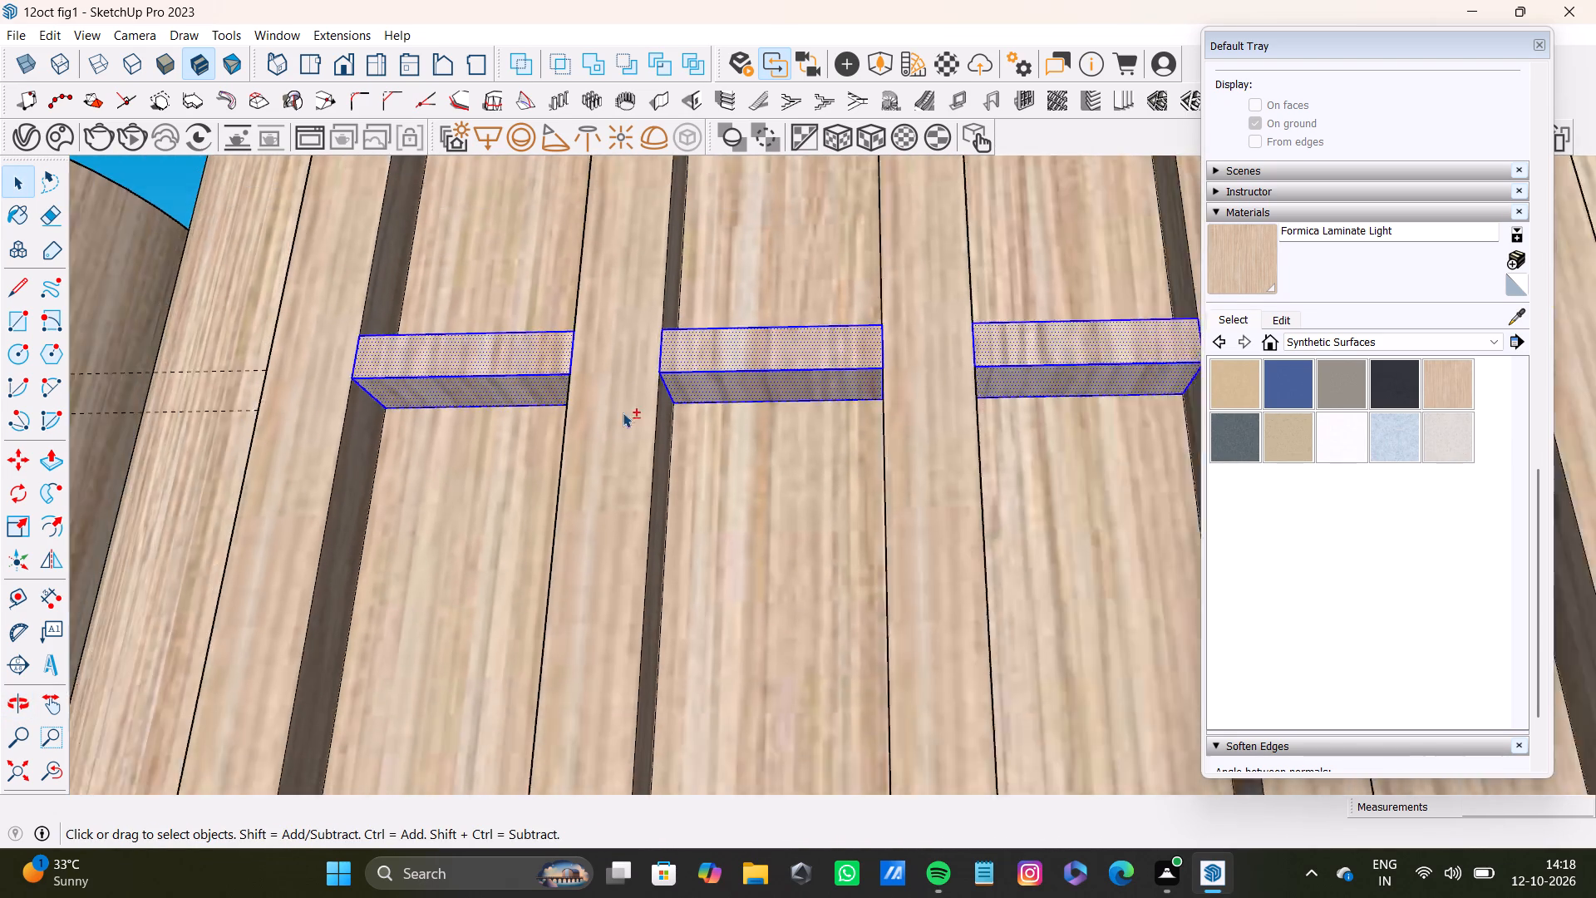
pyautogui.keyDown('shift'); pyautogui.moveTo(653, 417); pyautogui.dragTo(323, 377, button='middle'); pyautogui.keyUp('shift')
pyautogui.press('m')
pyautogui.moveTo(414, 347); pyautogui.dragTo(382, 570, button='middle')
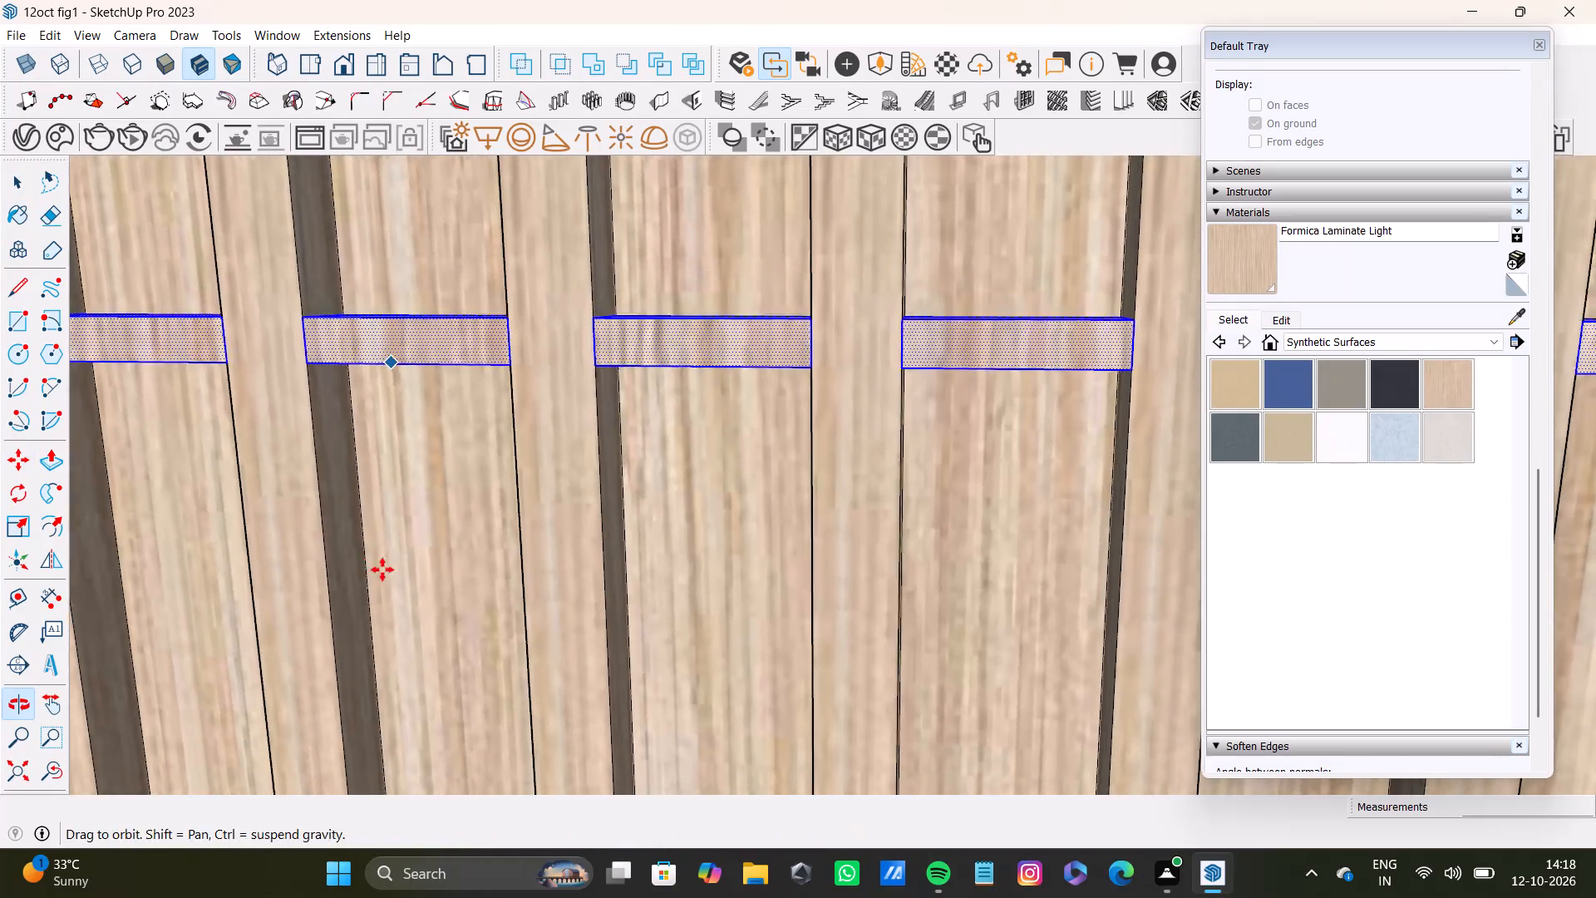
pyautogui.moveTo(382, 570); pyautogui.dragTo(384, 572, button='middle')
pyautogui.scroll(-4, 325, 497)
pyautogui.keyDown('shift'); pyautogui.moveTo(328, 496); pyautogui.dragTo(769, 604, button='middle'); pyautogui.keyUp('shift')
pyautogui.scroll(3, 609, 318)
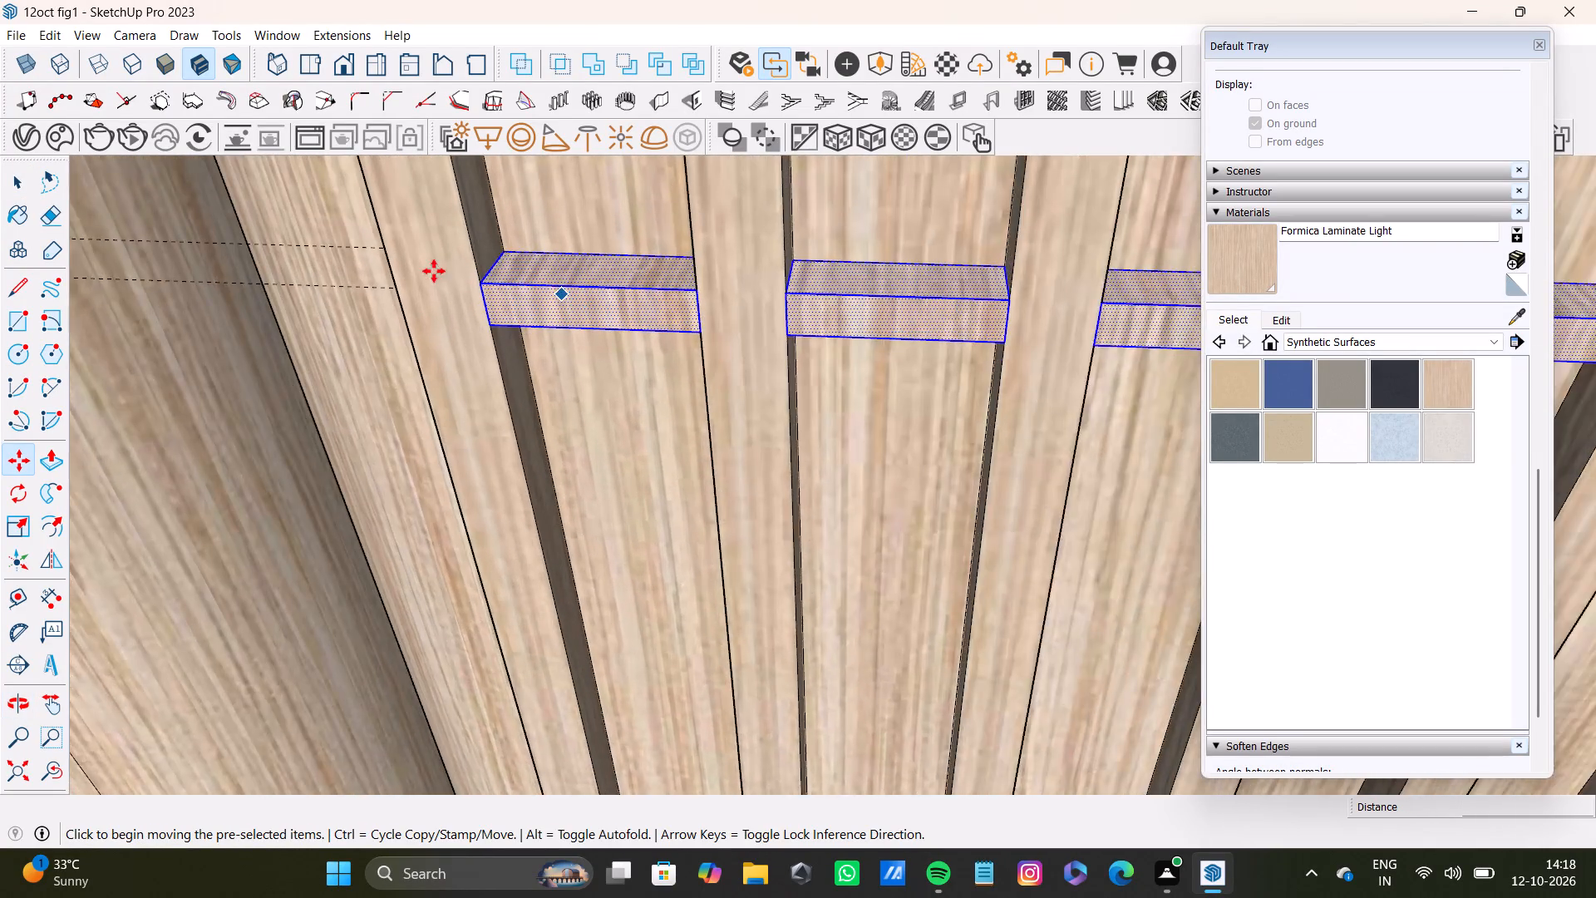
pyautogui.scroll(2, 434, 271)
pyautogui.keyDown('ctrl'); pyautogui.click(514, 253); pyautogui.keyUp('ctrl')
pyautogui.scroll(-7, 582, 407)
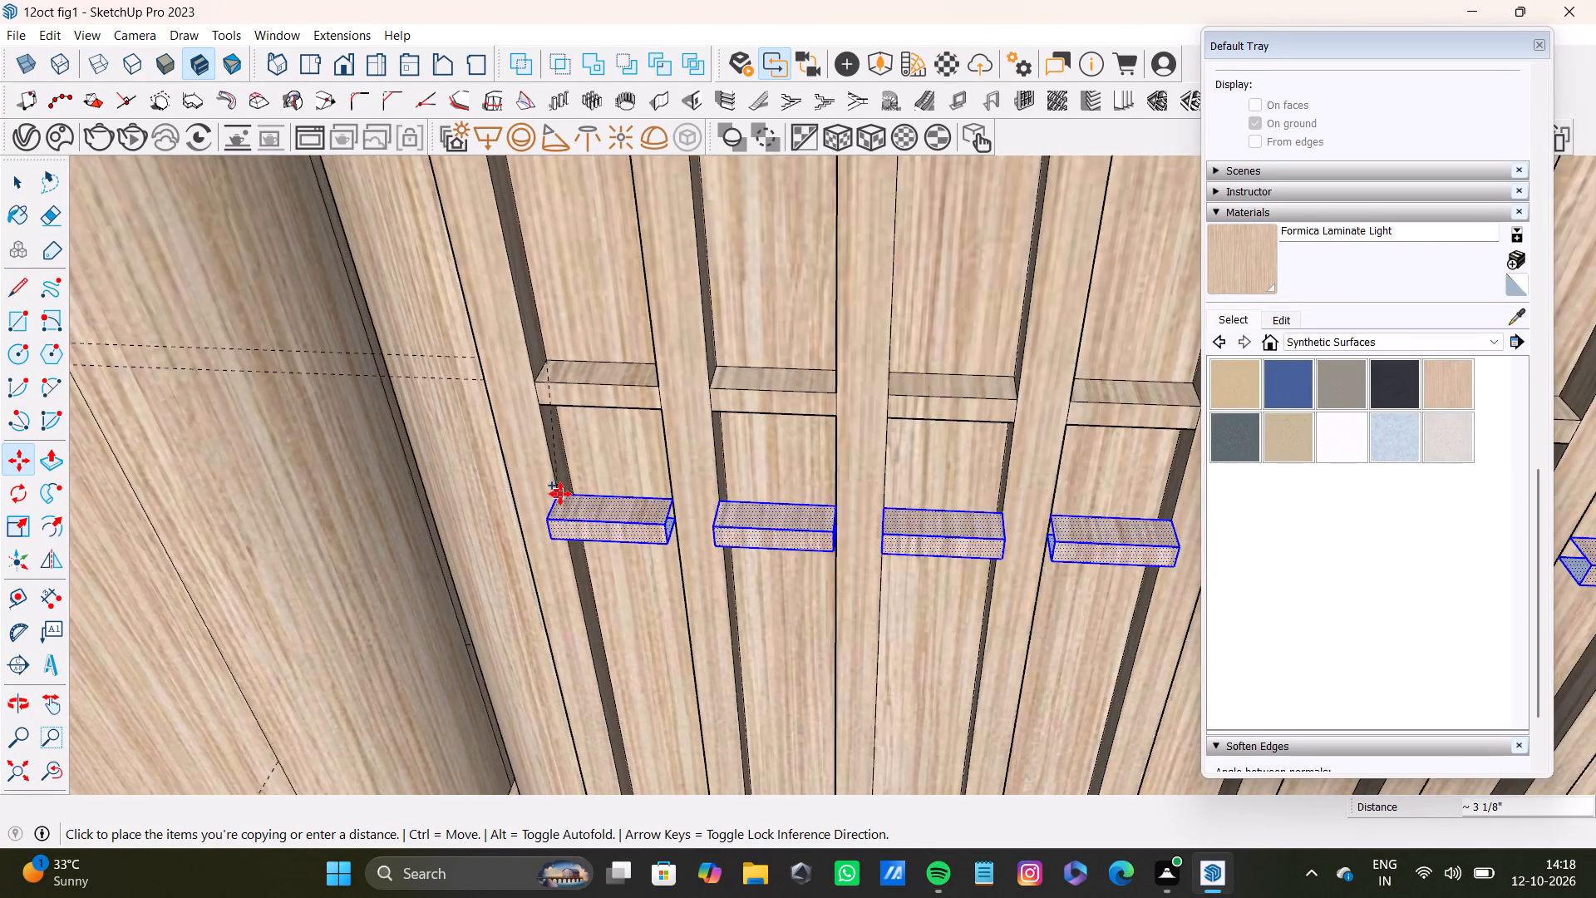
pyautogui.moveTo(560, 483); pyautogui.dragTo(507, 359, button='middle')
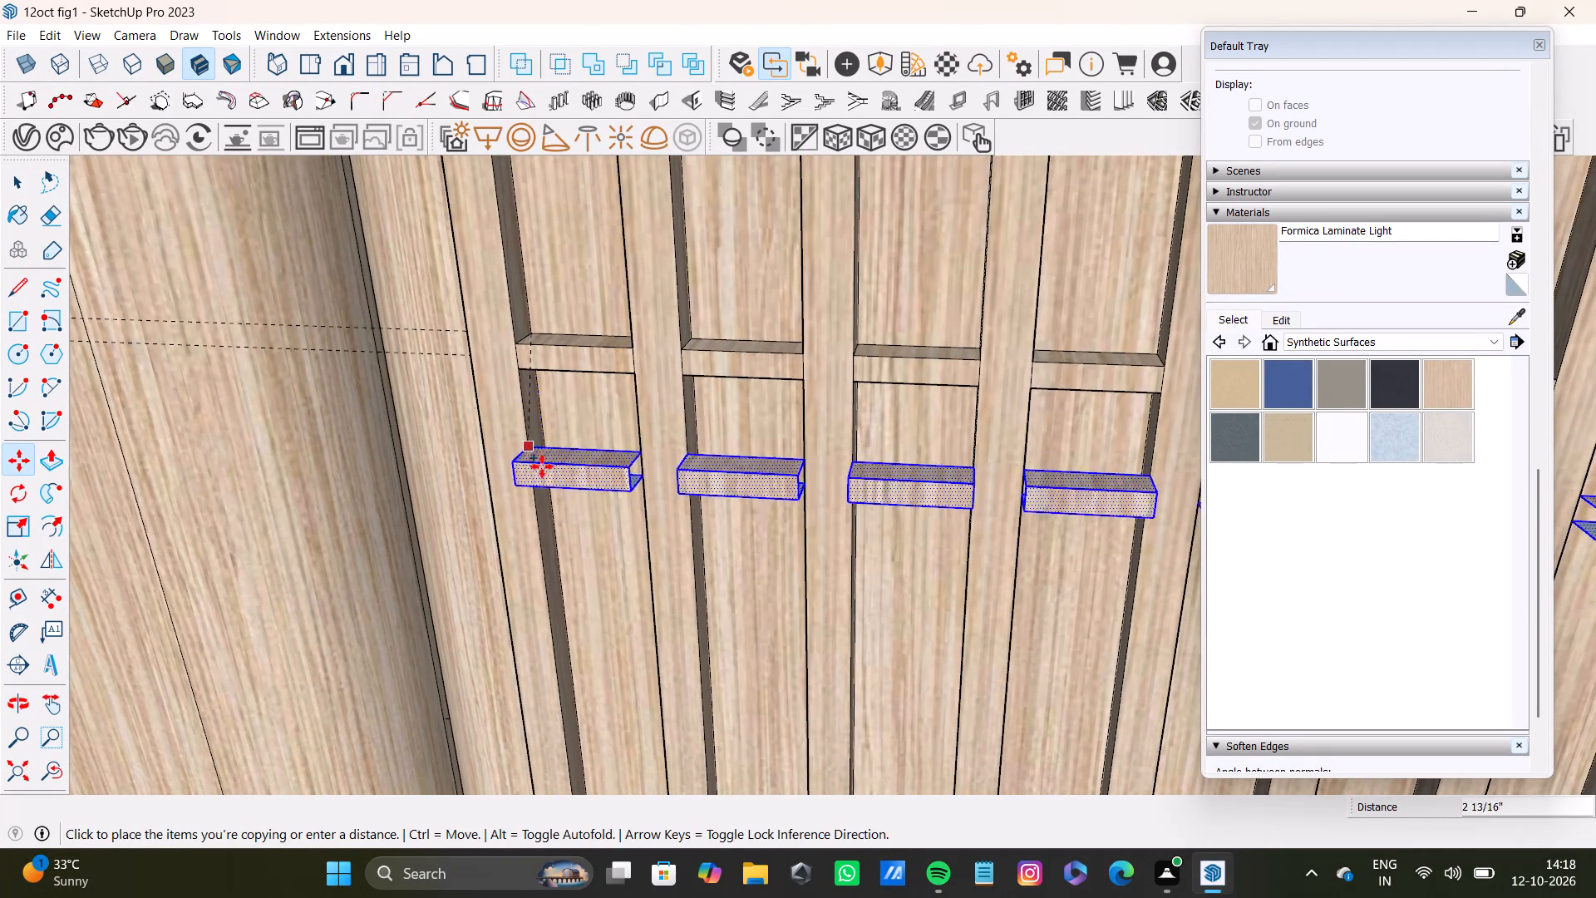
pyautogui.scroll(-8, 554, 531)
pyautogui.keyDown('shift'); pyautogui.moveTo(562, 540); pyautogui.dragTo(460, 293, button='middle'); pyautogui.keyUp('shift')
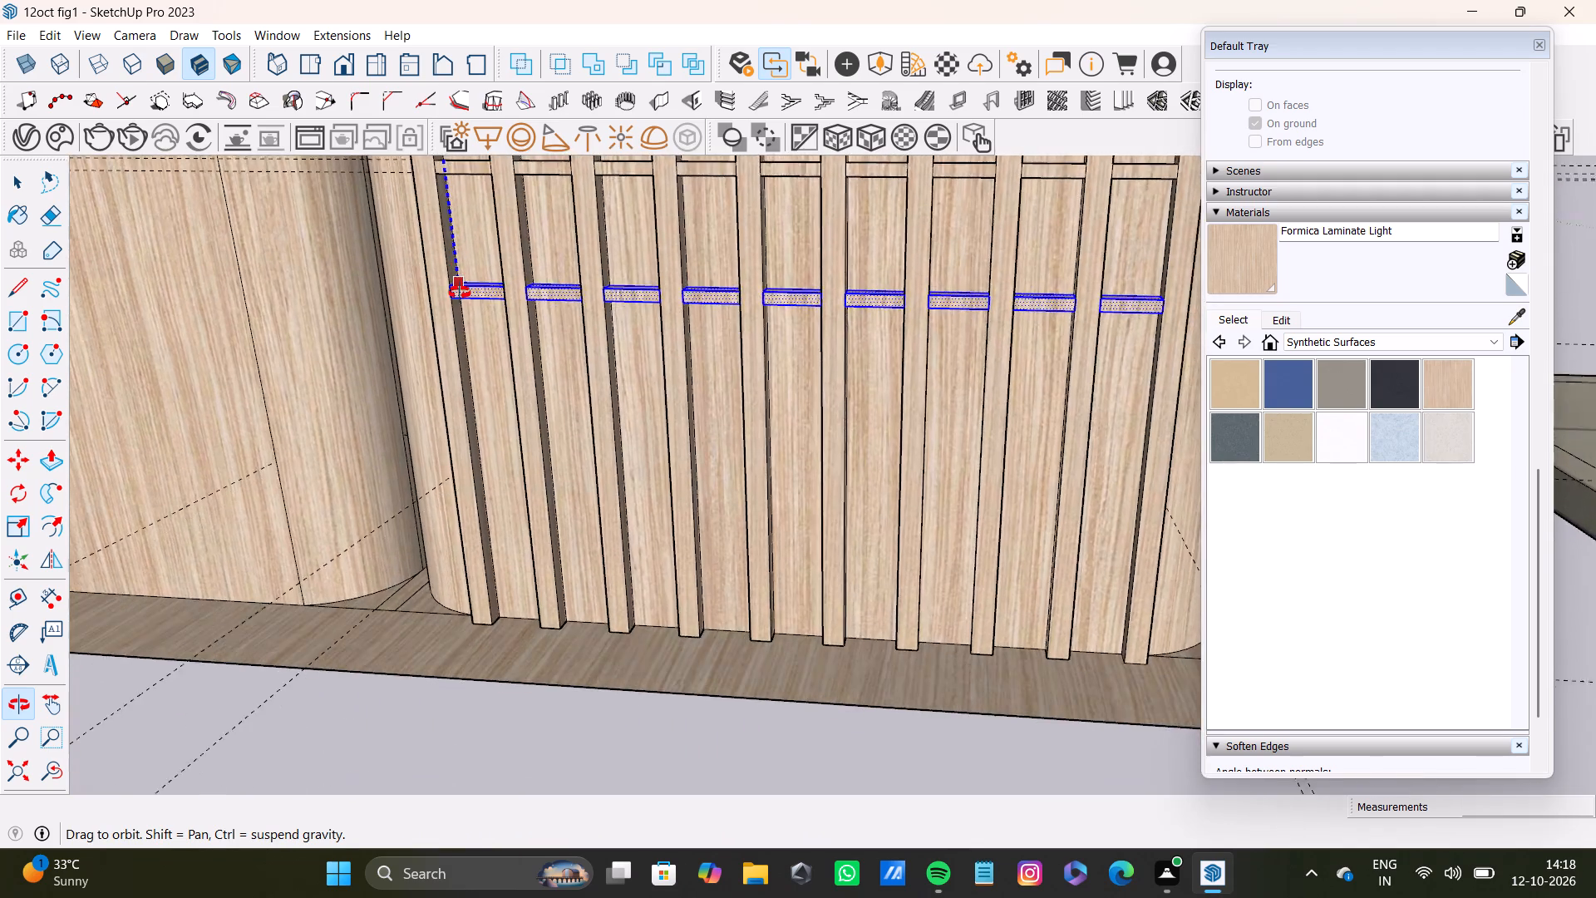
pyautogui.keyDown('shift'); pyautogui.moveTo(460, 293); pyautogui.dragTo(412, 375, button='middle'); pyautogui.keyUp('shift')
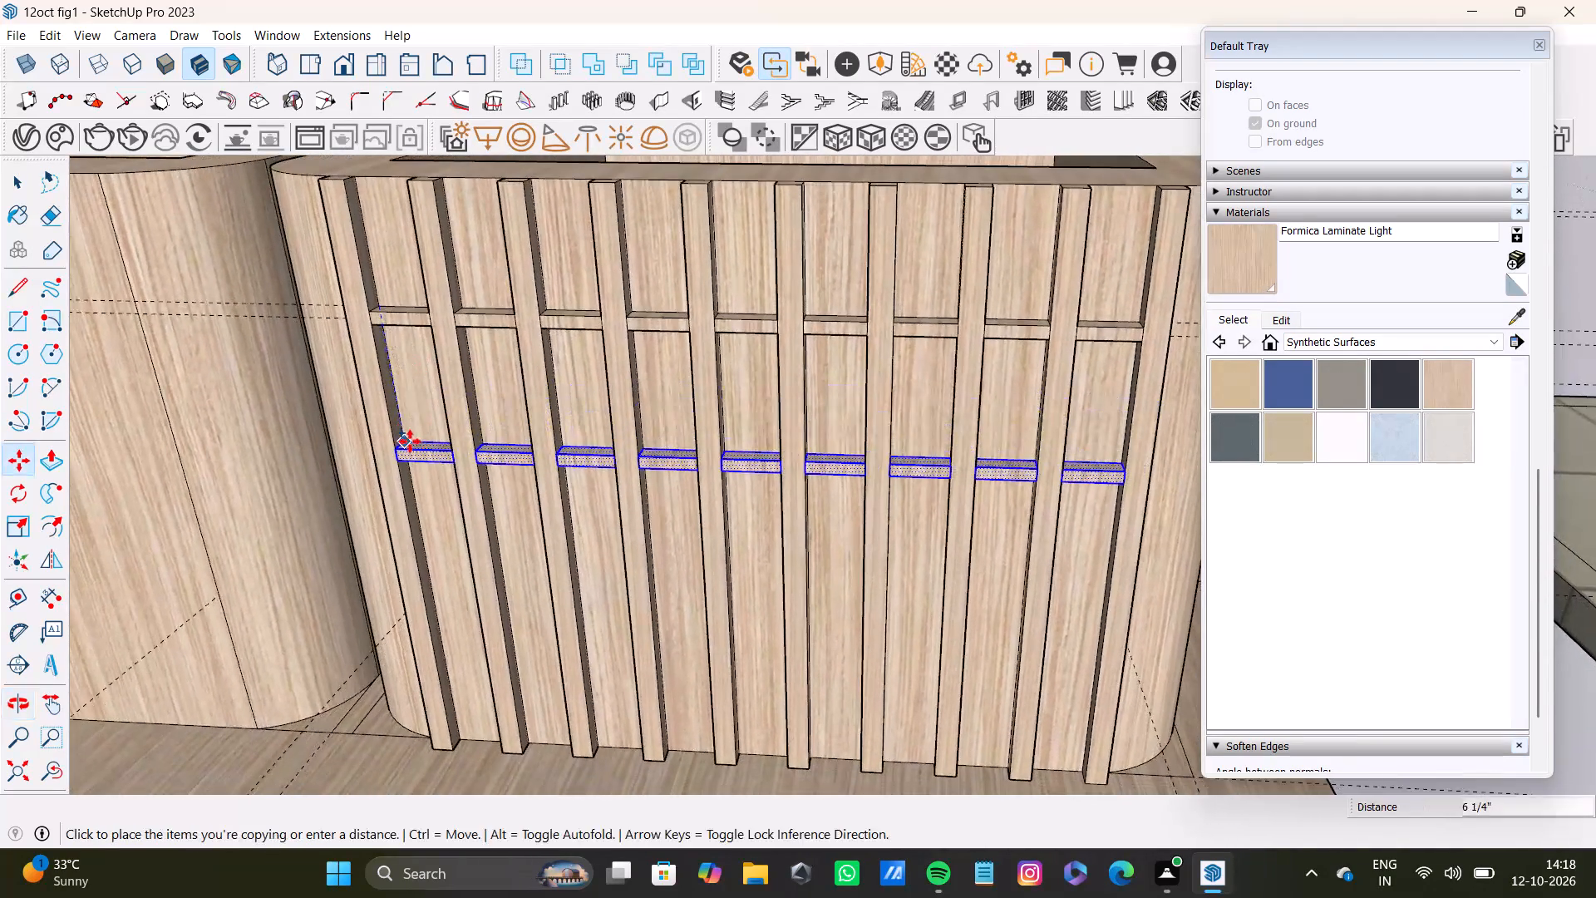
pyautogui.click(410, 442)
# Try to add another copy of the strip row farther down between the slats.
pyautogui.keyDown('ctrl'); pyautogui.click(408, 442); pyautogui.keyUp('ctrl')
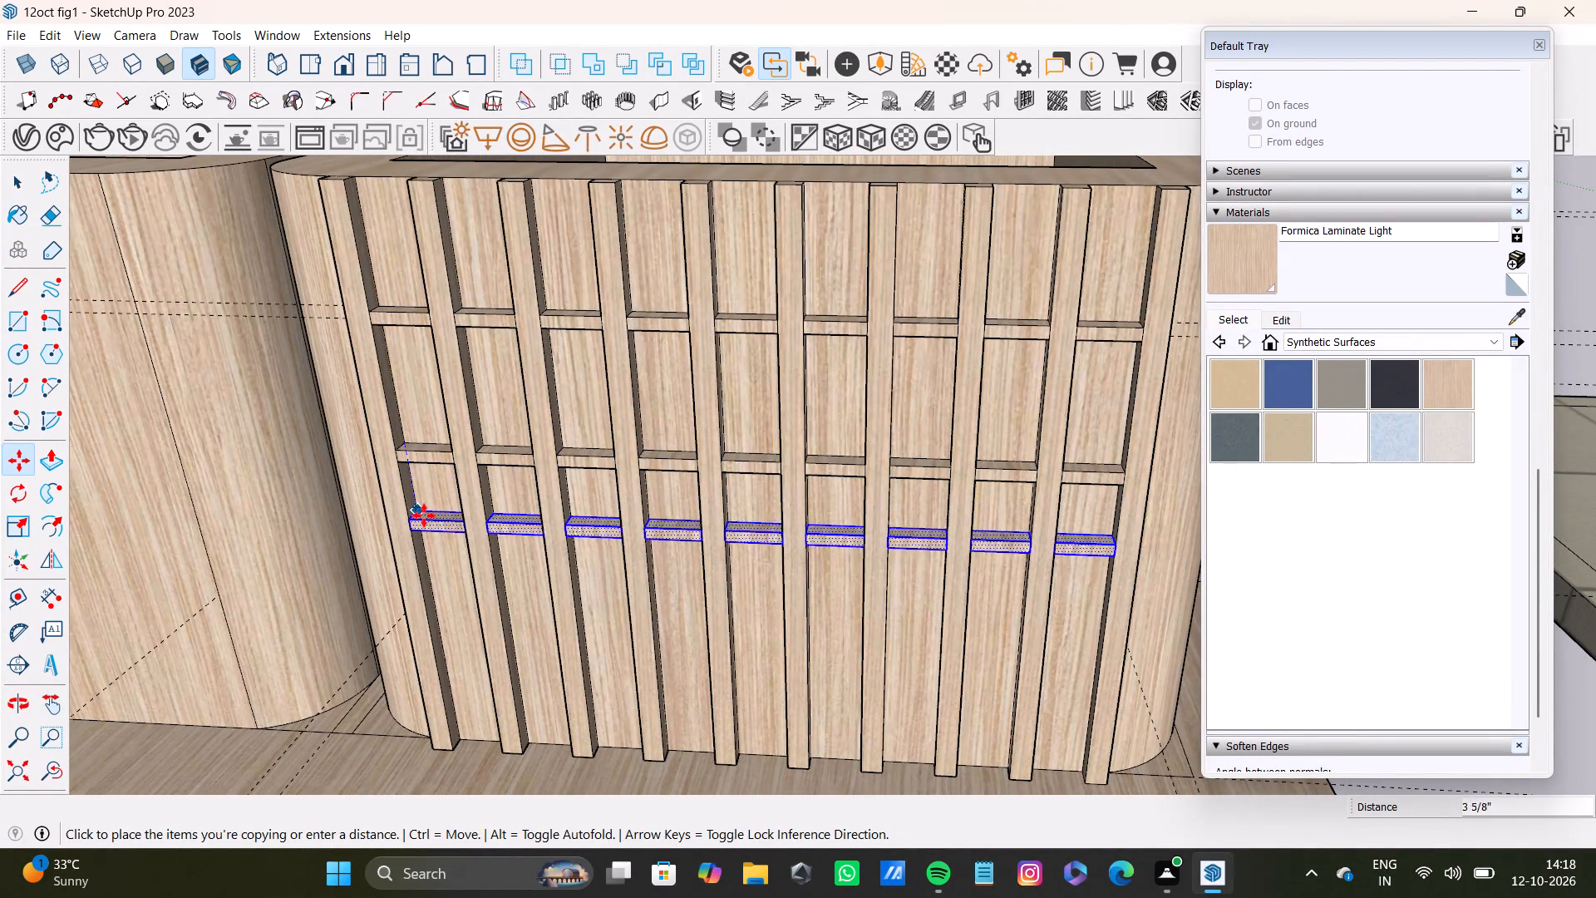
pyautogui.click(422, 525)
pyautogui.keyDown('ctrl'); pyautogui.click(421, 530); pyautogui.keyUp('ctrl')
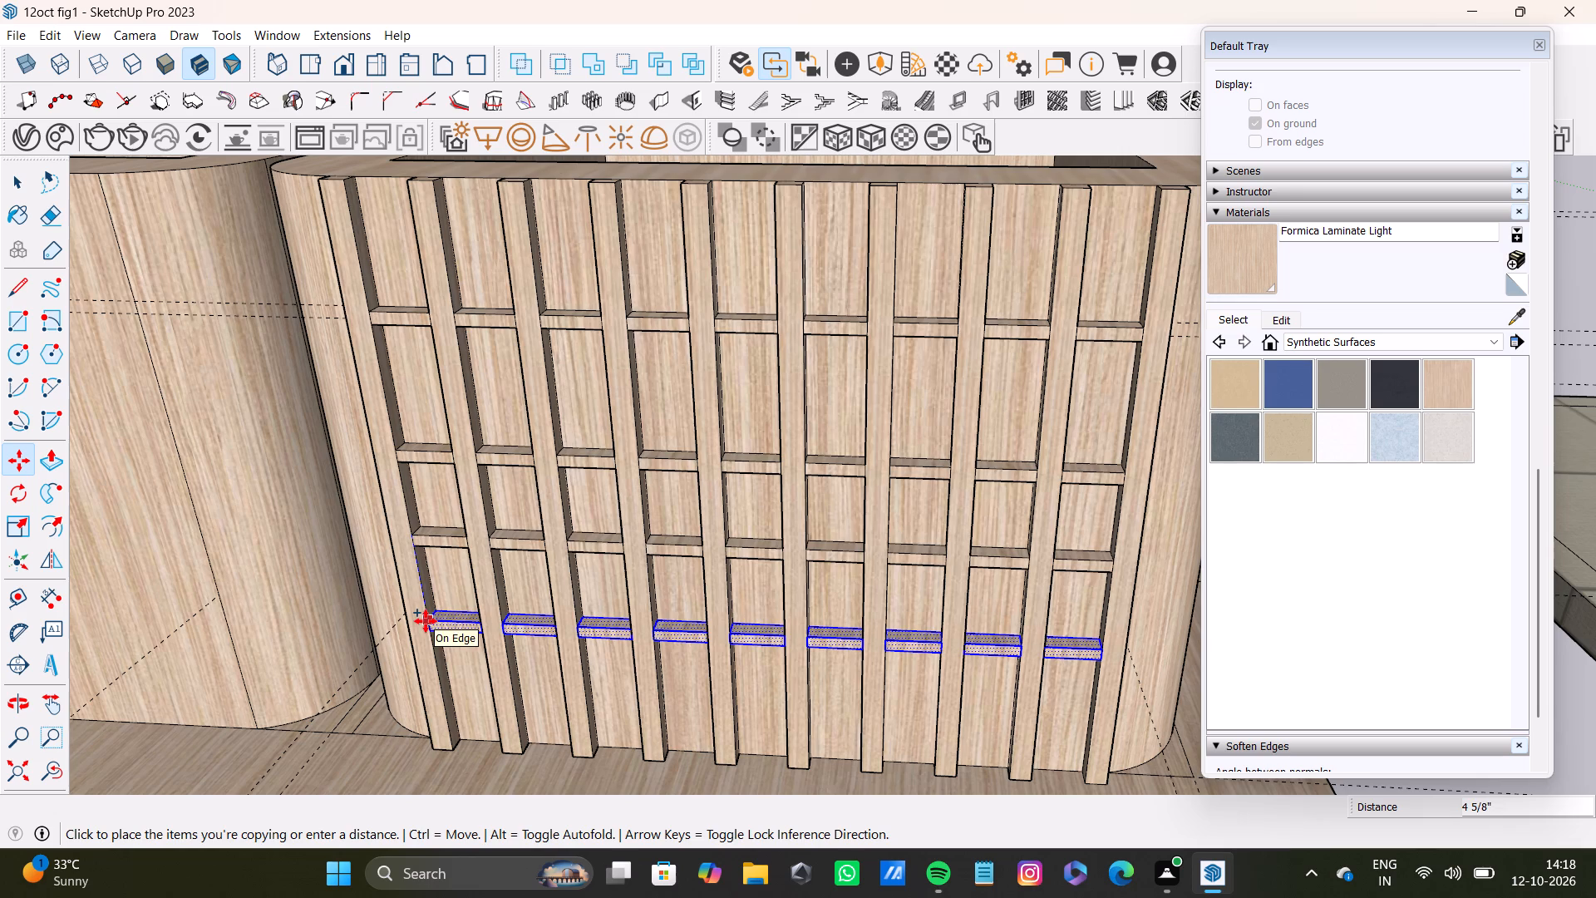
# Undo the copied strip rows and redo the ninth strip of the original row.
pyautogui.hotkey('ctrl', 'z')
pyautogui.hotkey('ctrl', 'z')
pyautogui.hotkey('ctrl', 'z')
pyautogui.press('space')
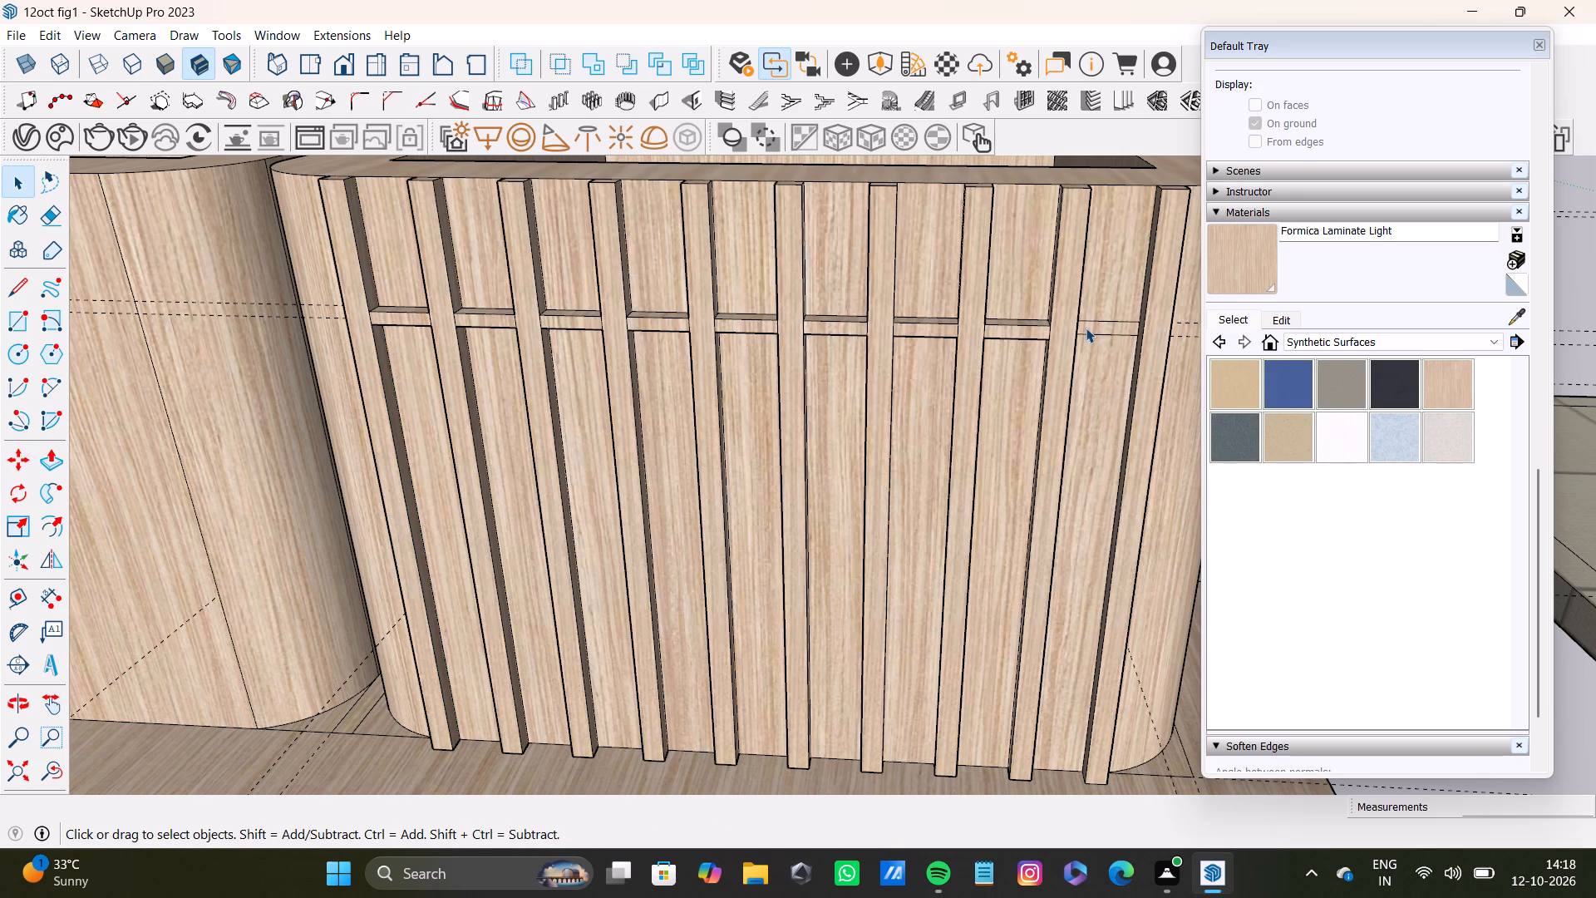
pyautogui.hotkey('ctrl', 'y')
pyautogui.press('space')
# Select the top, front and underside faces, with edges, of the first strip in the row.
pyautogui.scroll(8, 375, 275)
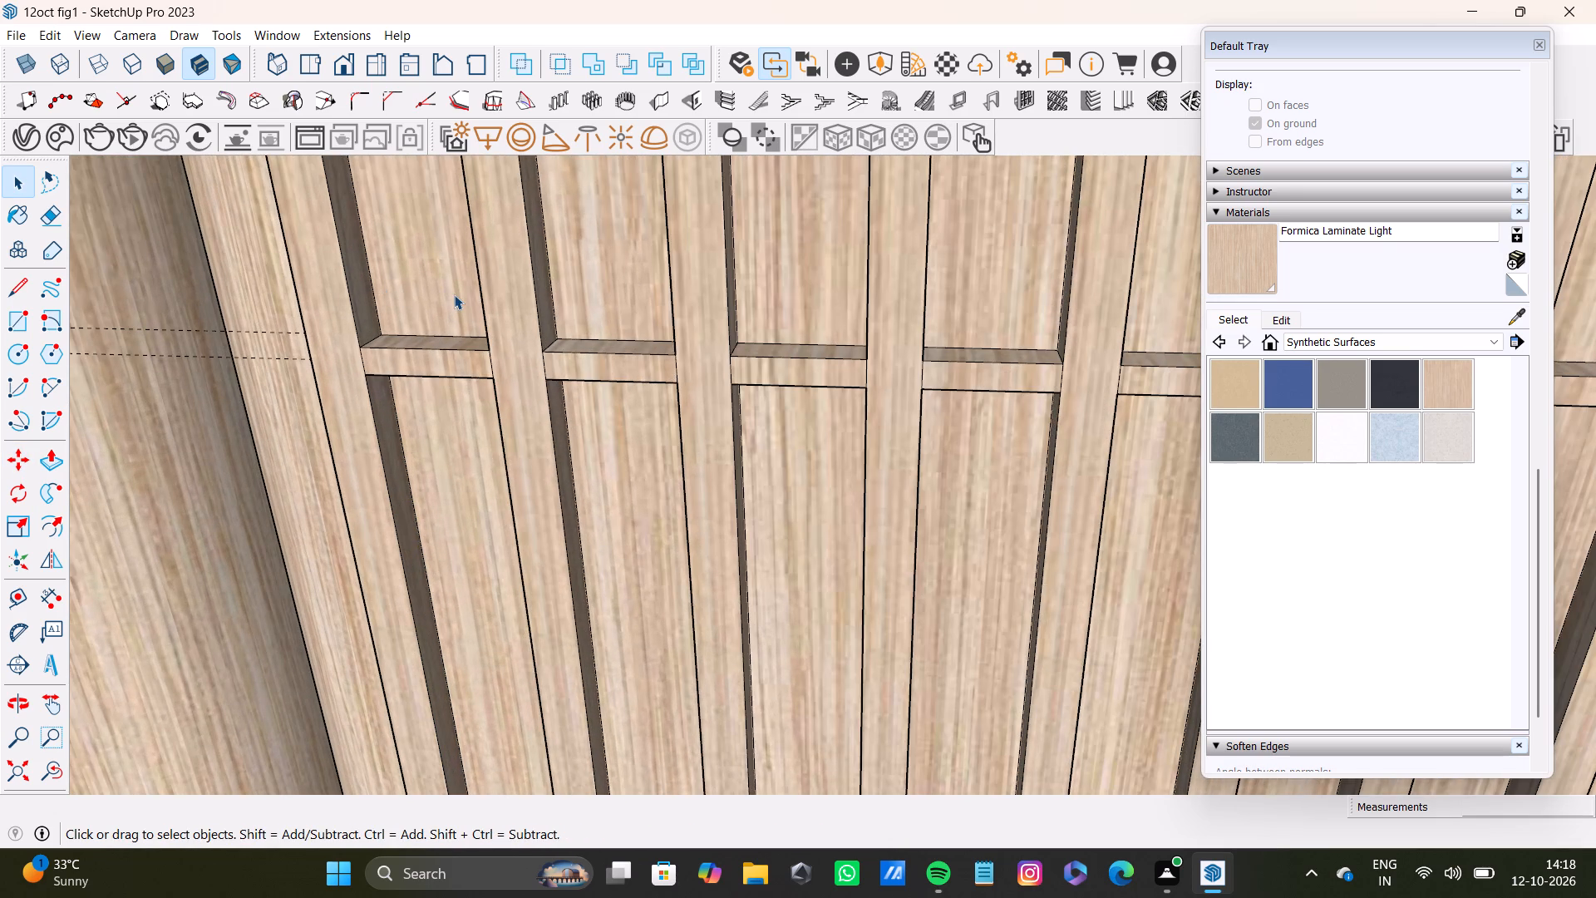
pyautogui.scroll(4, 471, 293)
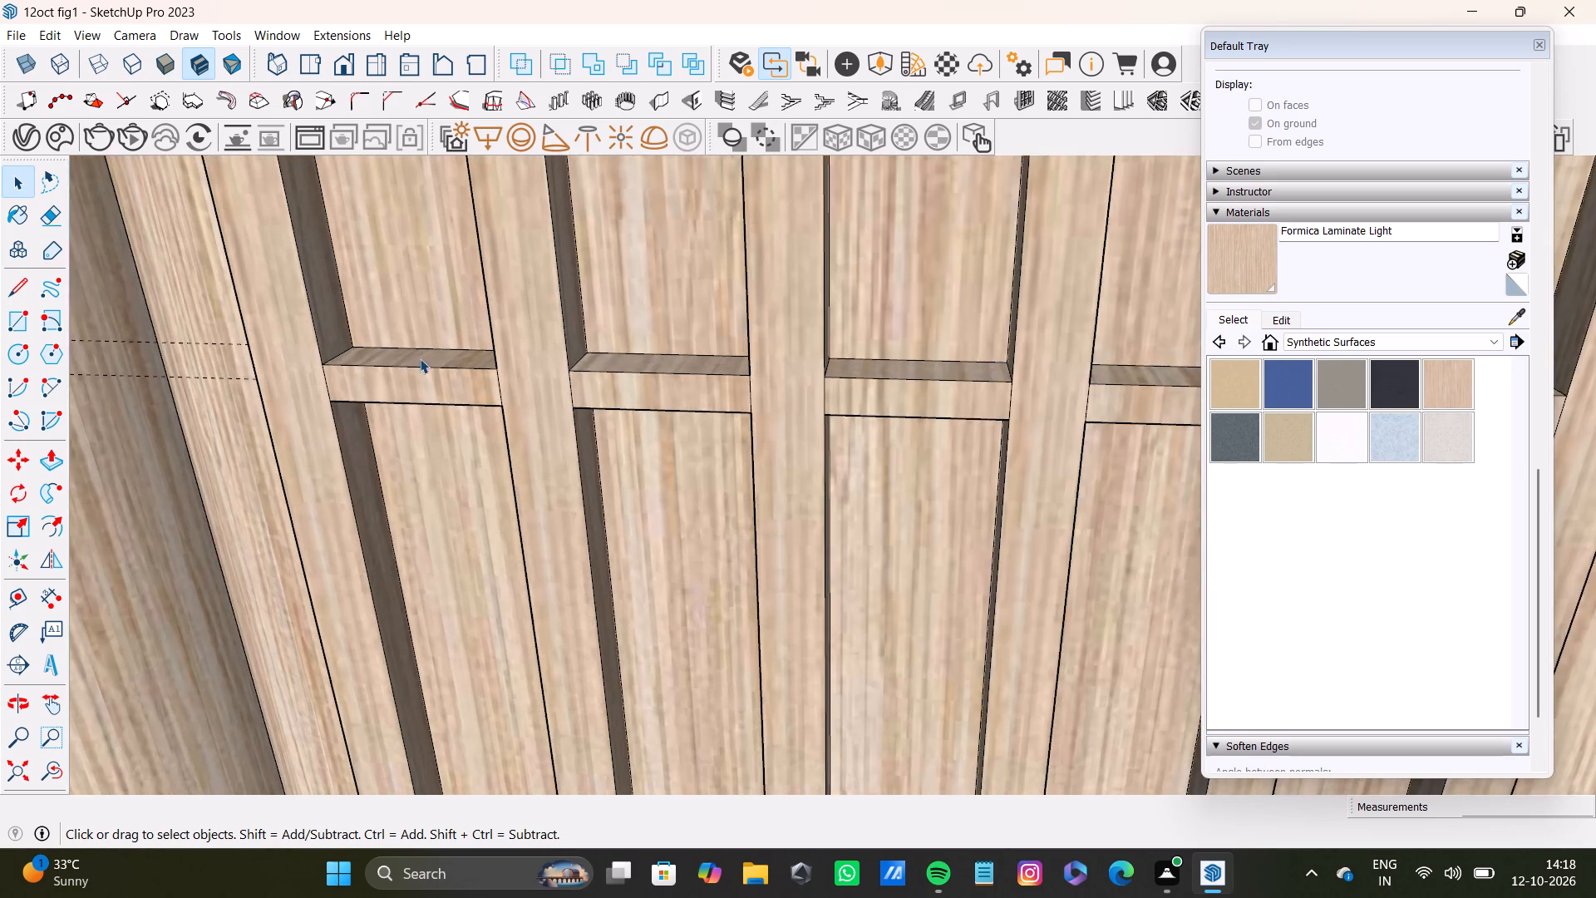
pyautogui.scroll(6, 420, 358)
pyautogui.keyDown('shift'); pyautogui.doubleClick(493, 350); pyautogui.keyUp('shift')
pyautogui.keyDown('shift'); pyautogui.doubleClick(507, 397); pyautogui.keyUp('shift')
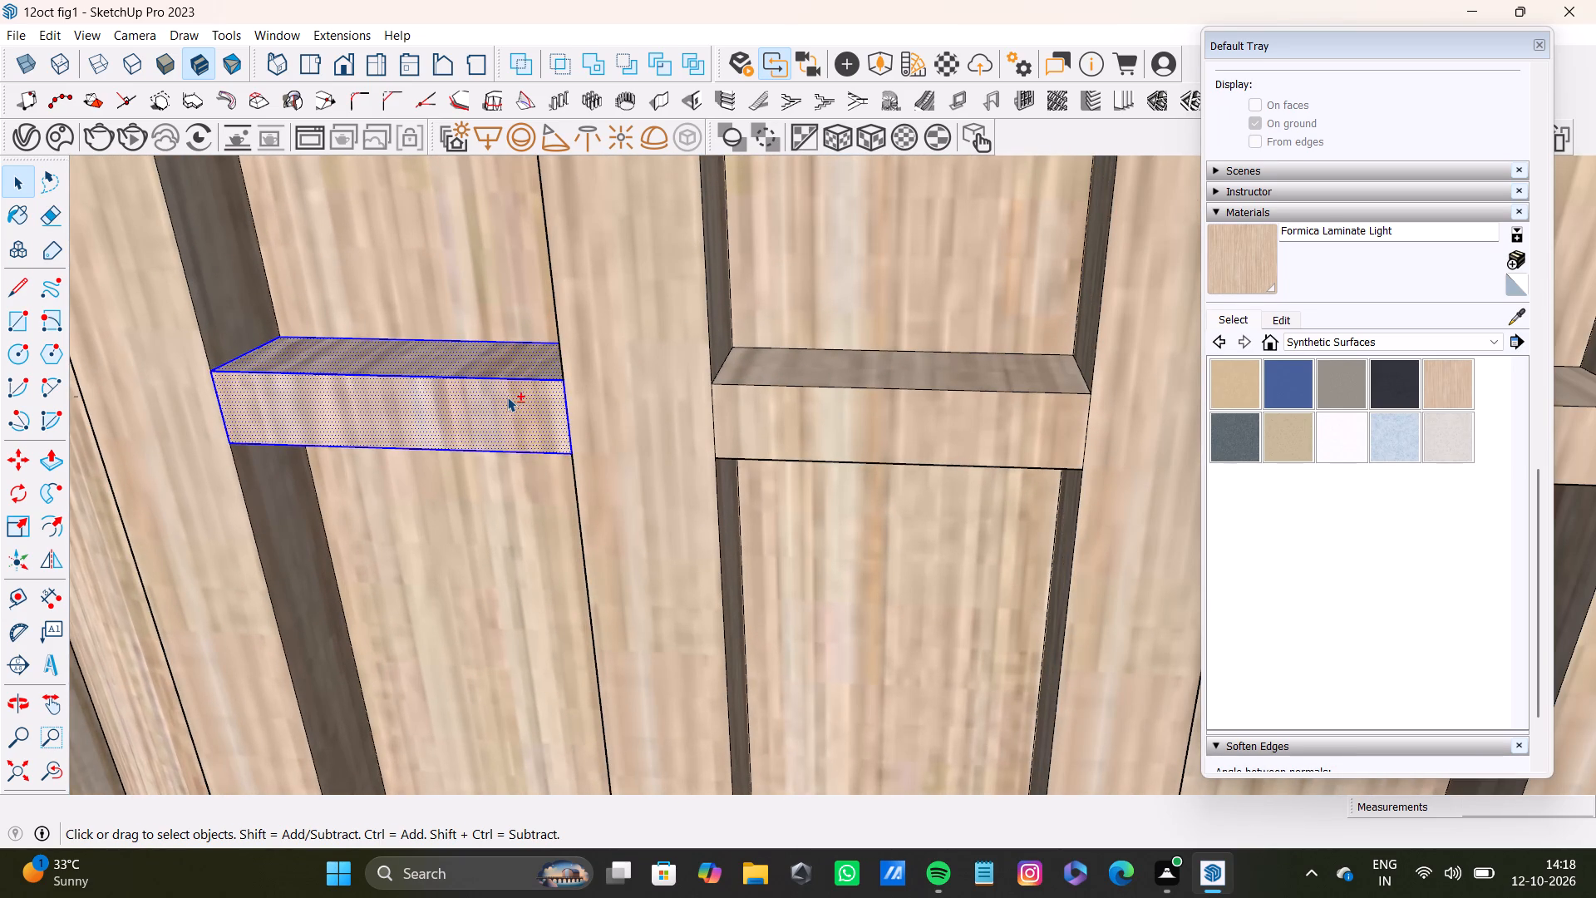
pyautogui.keyDown('shift'); pyautogui.moveTo(610, 525); pyautogui.dragTo(594, 170, button='middle'); pyautogui.keyUp('shift')
pyautogui.scroll(5, 594, 173)
pyautogui.keyDown('shift'); pyautogui.click(521, 521); pyautogui.keyUp('shift')
pyautogui.keyDown('shift'); pyautogui.moveTo(521, 521); pyautogui.dragTo(534, 516); pyautogui.keyUp('shift')
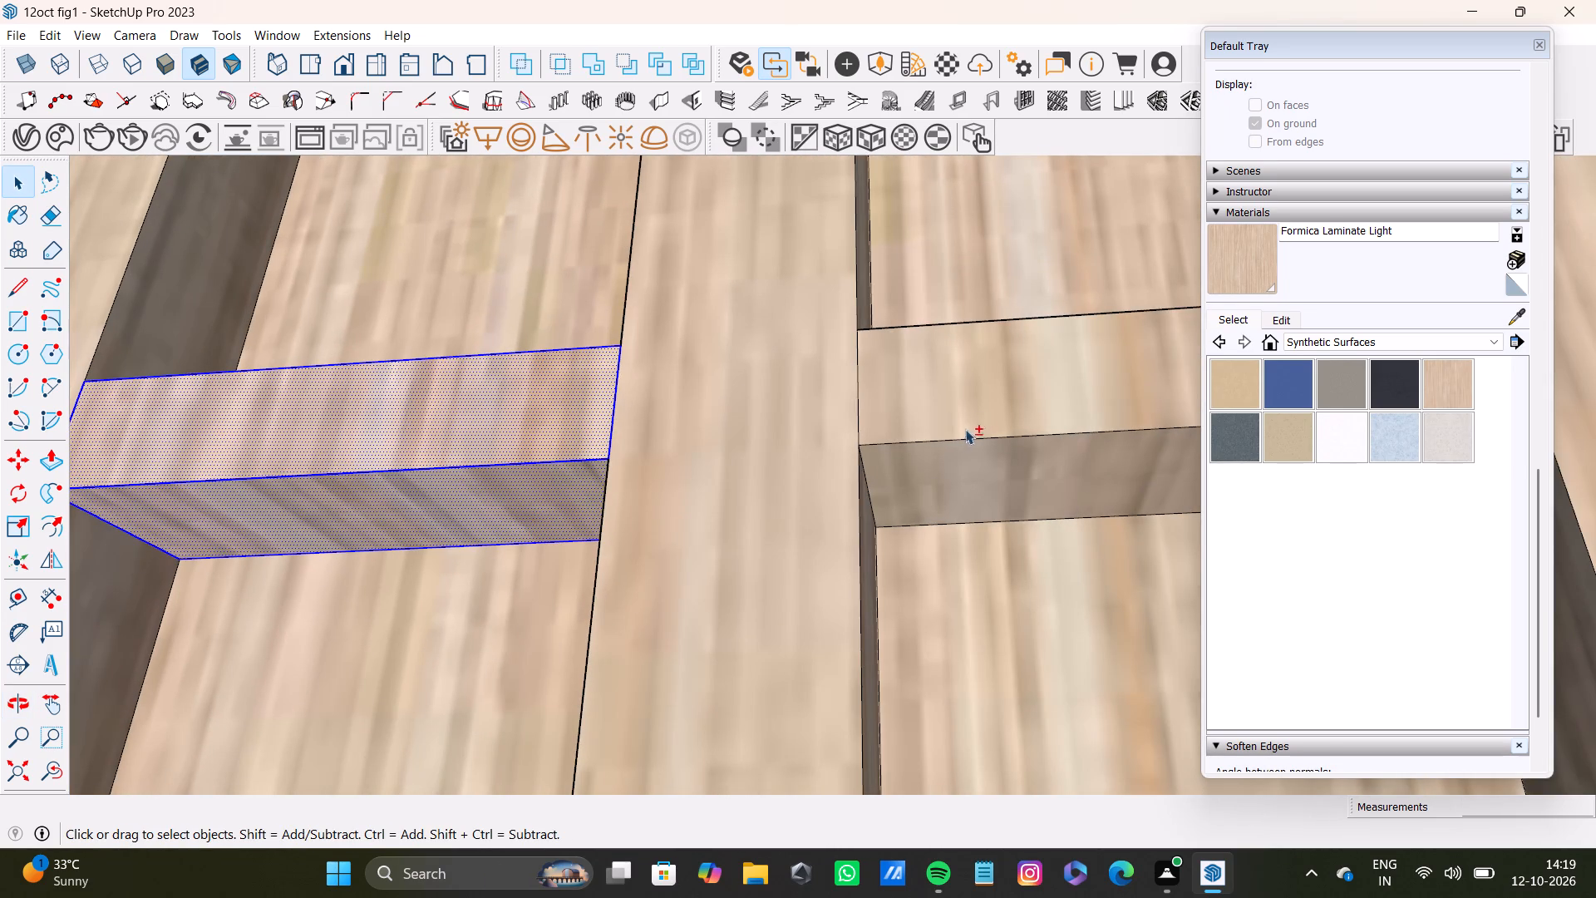
# Add the front, underside and top faces, with edges, of the second strip to the selection.
pyautogui.keyDown('shift'); pyautogui.doubleClick(974, 413); pyautogui.keyUp('shift')
pyautogui.keyDown('shift'); pyautogui.doubleClick(968, 484); pyautogui.keyUp('shift')
pyautogui.keyDown('shift'); pyautogui.doubleClick(948, 397); pyautogui.keyUp('shift')
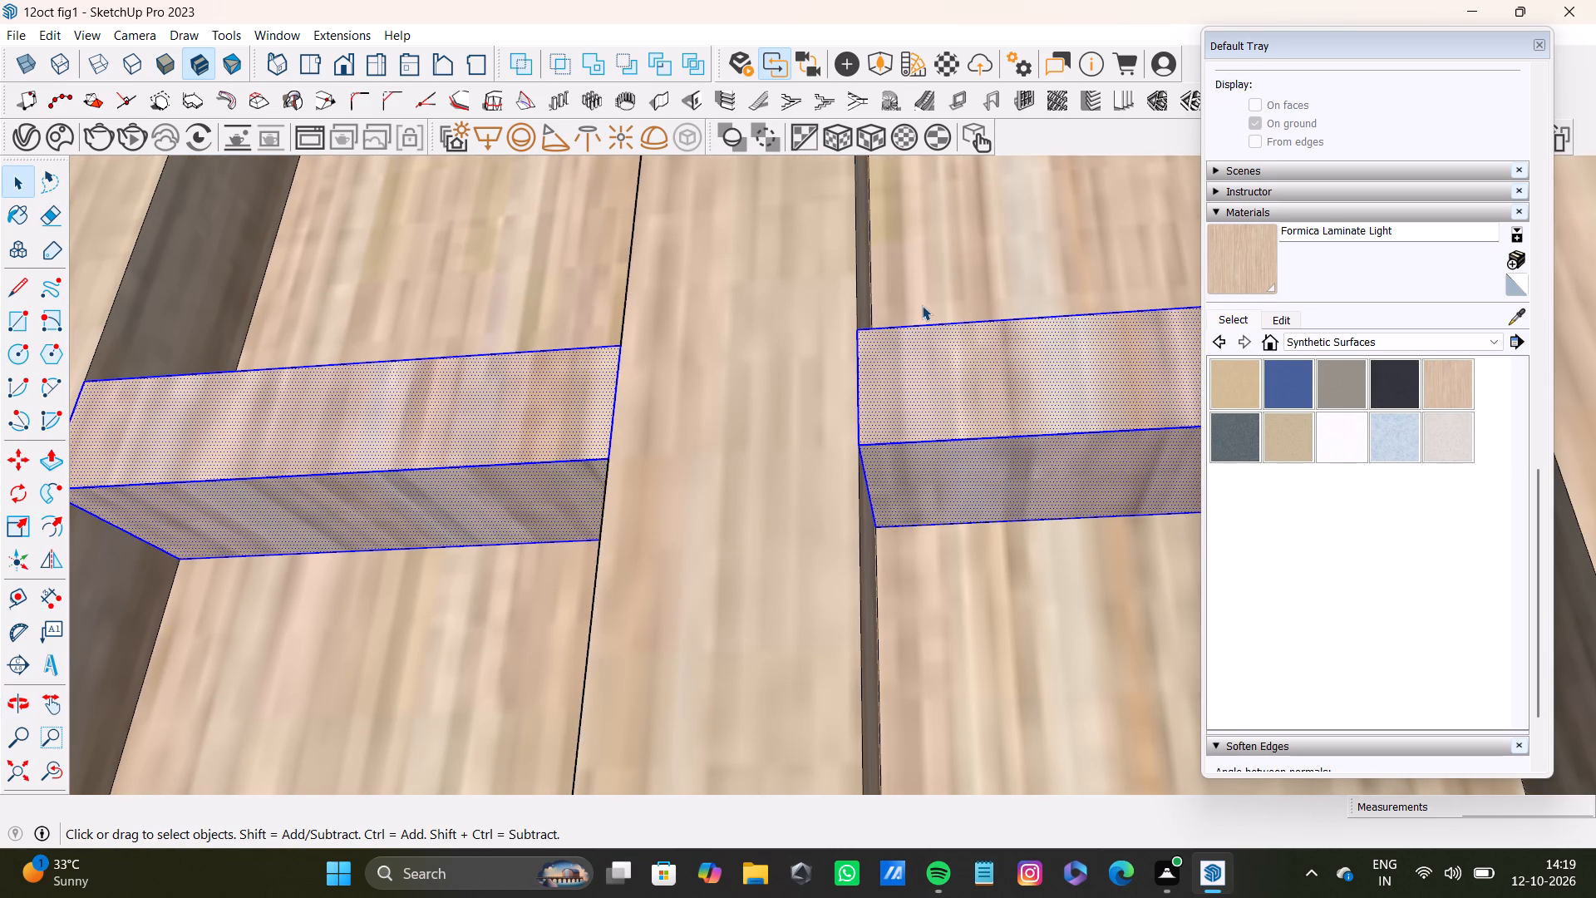
pyautogui.moveTo(1080, 348); pyautogui.dragTo(1012, 718, button='middle')
pyautogui.keyDown('shift'); pyautogui.scroll(4, 960, 459); pyautogui.keyUp('shift')
pyautogui.keyDown('shift'); pyautogui.doubleClick(976, 382); pyautogui.keyUp('shift')
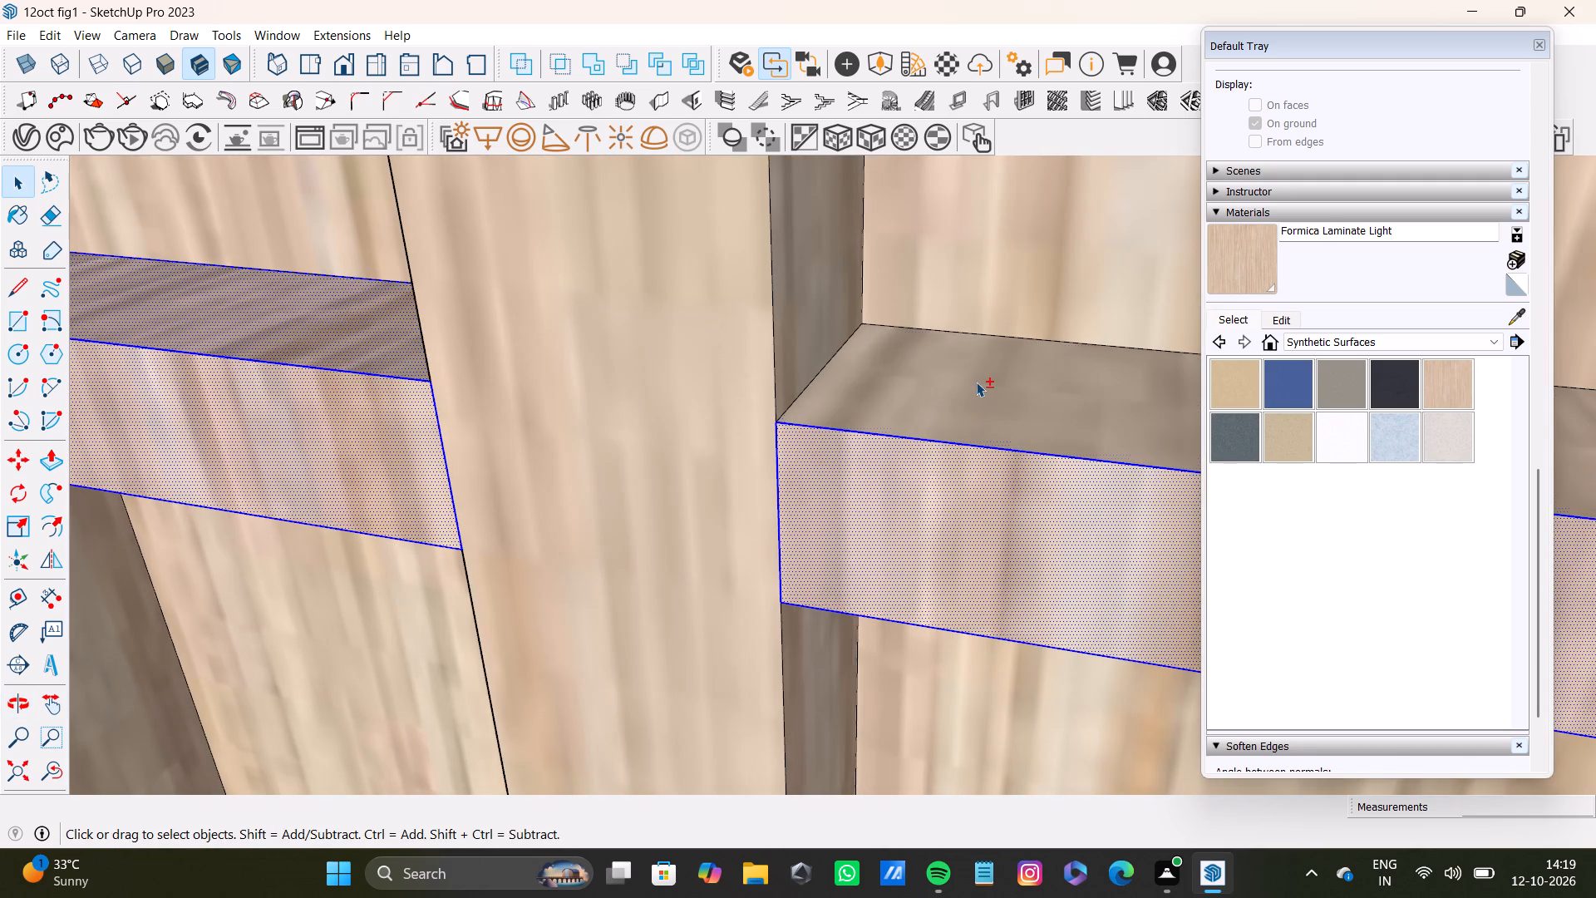
# Add the top, front and underside faces, with edges, of the third strip to the selection.
pyautogui.keyDown('shift'); pyautogui.scroll(-4, 977, 381); pyautogui.keyUp('shift')
pyautogui.keyDown('shift'); pyautogui.moveTo(1002, 371); pyautogui.dragTo(538, 305, button='middle'); pyautogui.keyUp('shift')
pyautogui.keyDown('shift'); pyautogui.scroll(-1, 539, 305); pyautogui.keyUp('shift')
pyautogui.keyDown('shift'); pyautogui.scroll(-13, 809, 338); pyautogui.keyUp('shift')
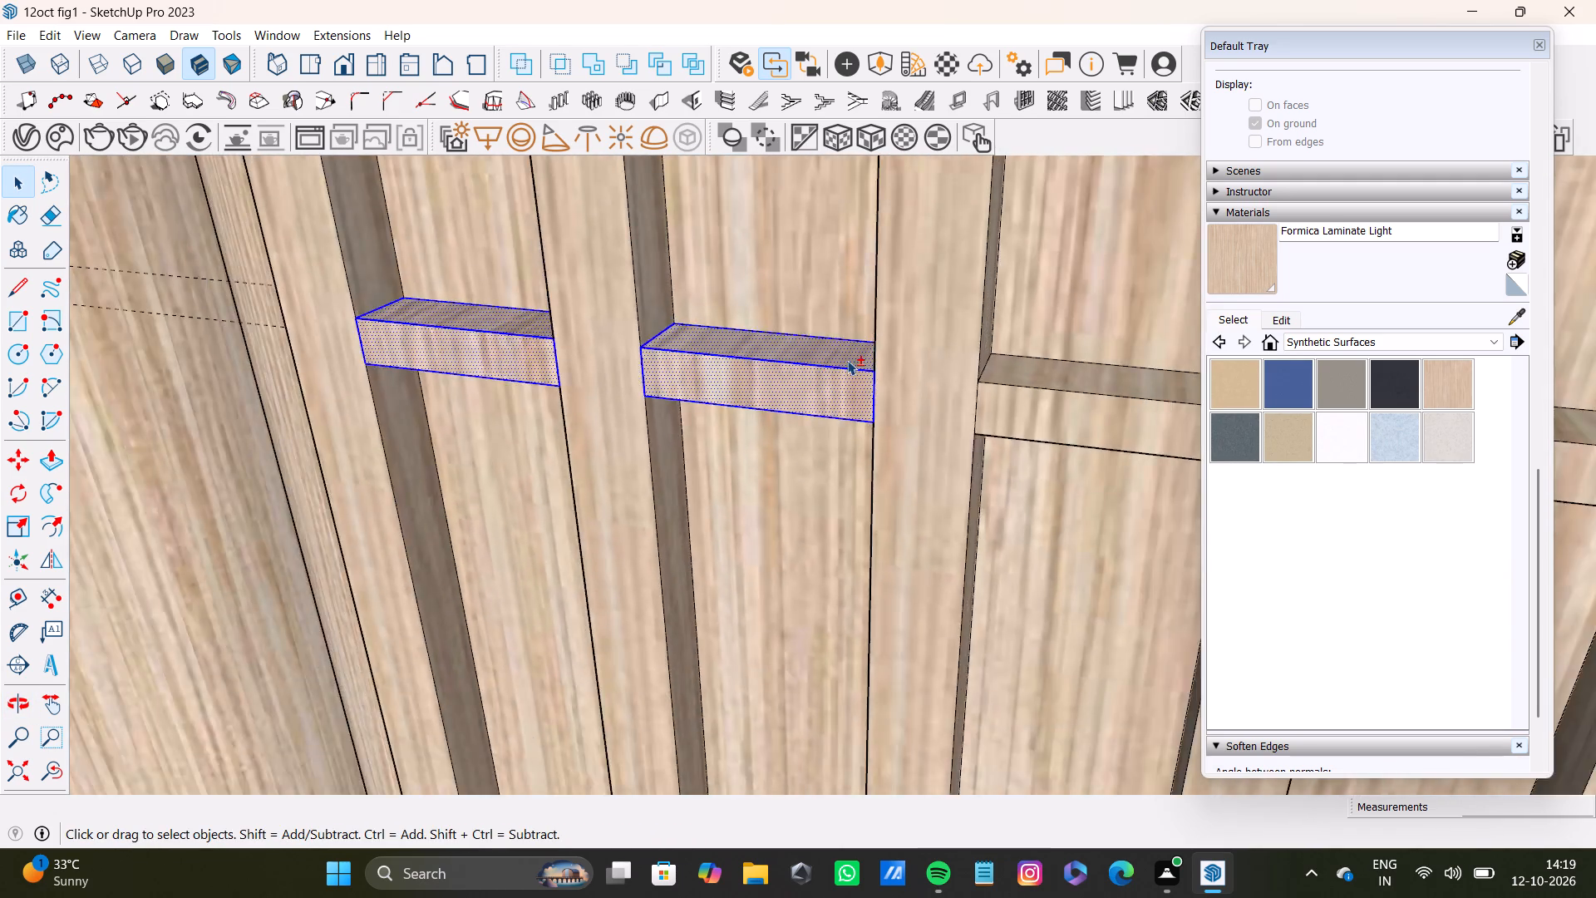
pyautogui.keyDown('shift'); pyautogui.scroll(-2, 847, 360); pyautogui.keyUp('shift')
pyautogui.keyDown('shift'); pyautogui.moveTo(986, 444); pyautogui.dragTo(776, 436, button='middle'); pyautogui.keyUp('shift')
pyautogui.keyDown('shift'); pyautogui.scroll(7, 785, 375); pyautogui.keyUp('shift')
pyautogui.keyDown('shift'); pyautogui.doubleClick(819, 352); pyautogui.keyUp('shift')
pyautogui.keyDown('shift'); pyautogui.doubleClick(835, 409); pyautogui.keyUp('shift')
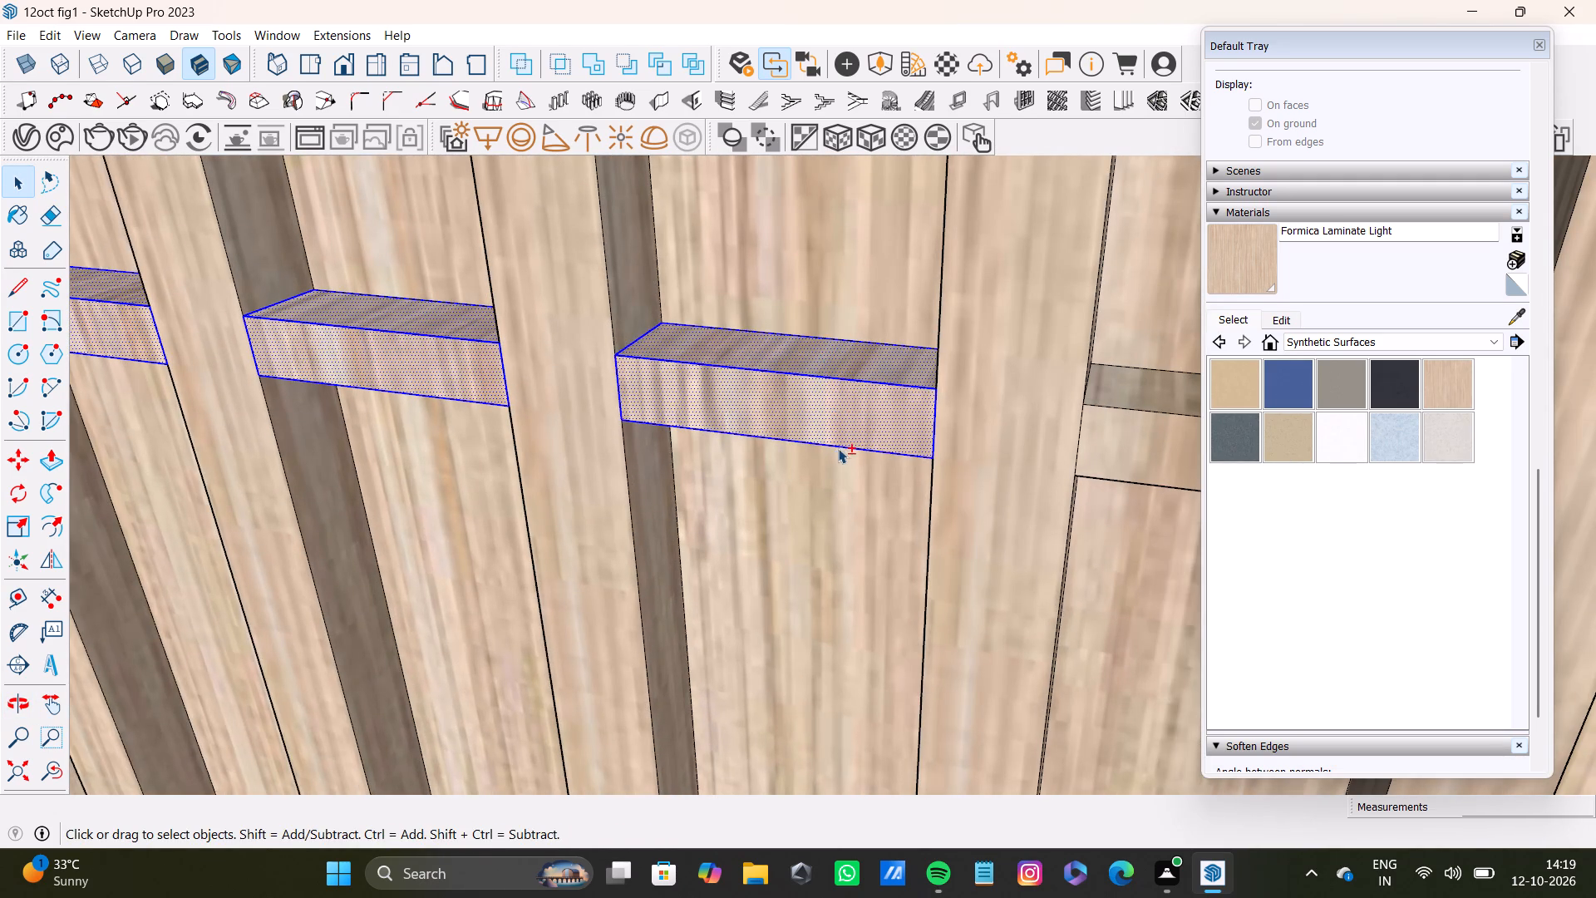
pyautogui.scroll(1, 848, 444)
pyautogui.moveTo(848, 442); pyautogui.dragTo(825, 136, button='middle')
pyautogui.scroll(3, 799, 375)
pyautogui.keyDown('shift'); pyautogui.doubleClick(847, 445); pyautogui.keyUp('shift')
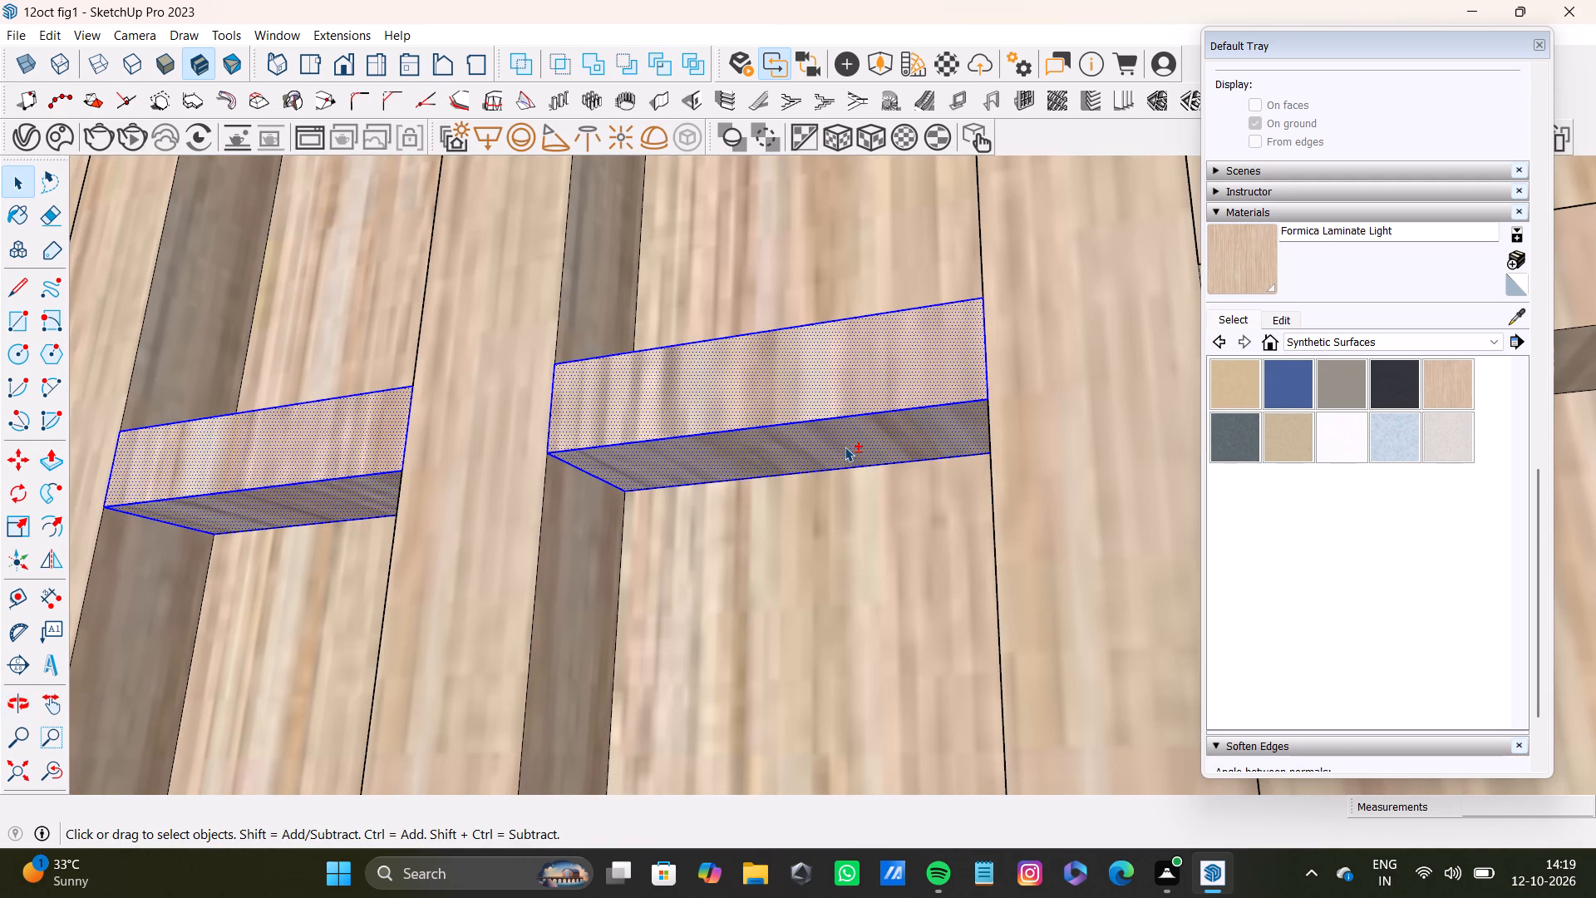
# Add the front, underside and top faces, with edges, of the fourth strip to the selection.
pyautogui.keyDown('shift'); pyautogui.scroll(-3, 845, 439); pyautogui.keyUp('shift')
pyautogui.keyDown('shift'); pyautogui.moveTo(869, 422); pyautogui.dragTo(513, 378, button='middle'); pyautogui.keyUp('shift')
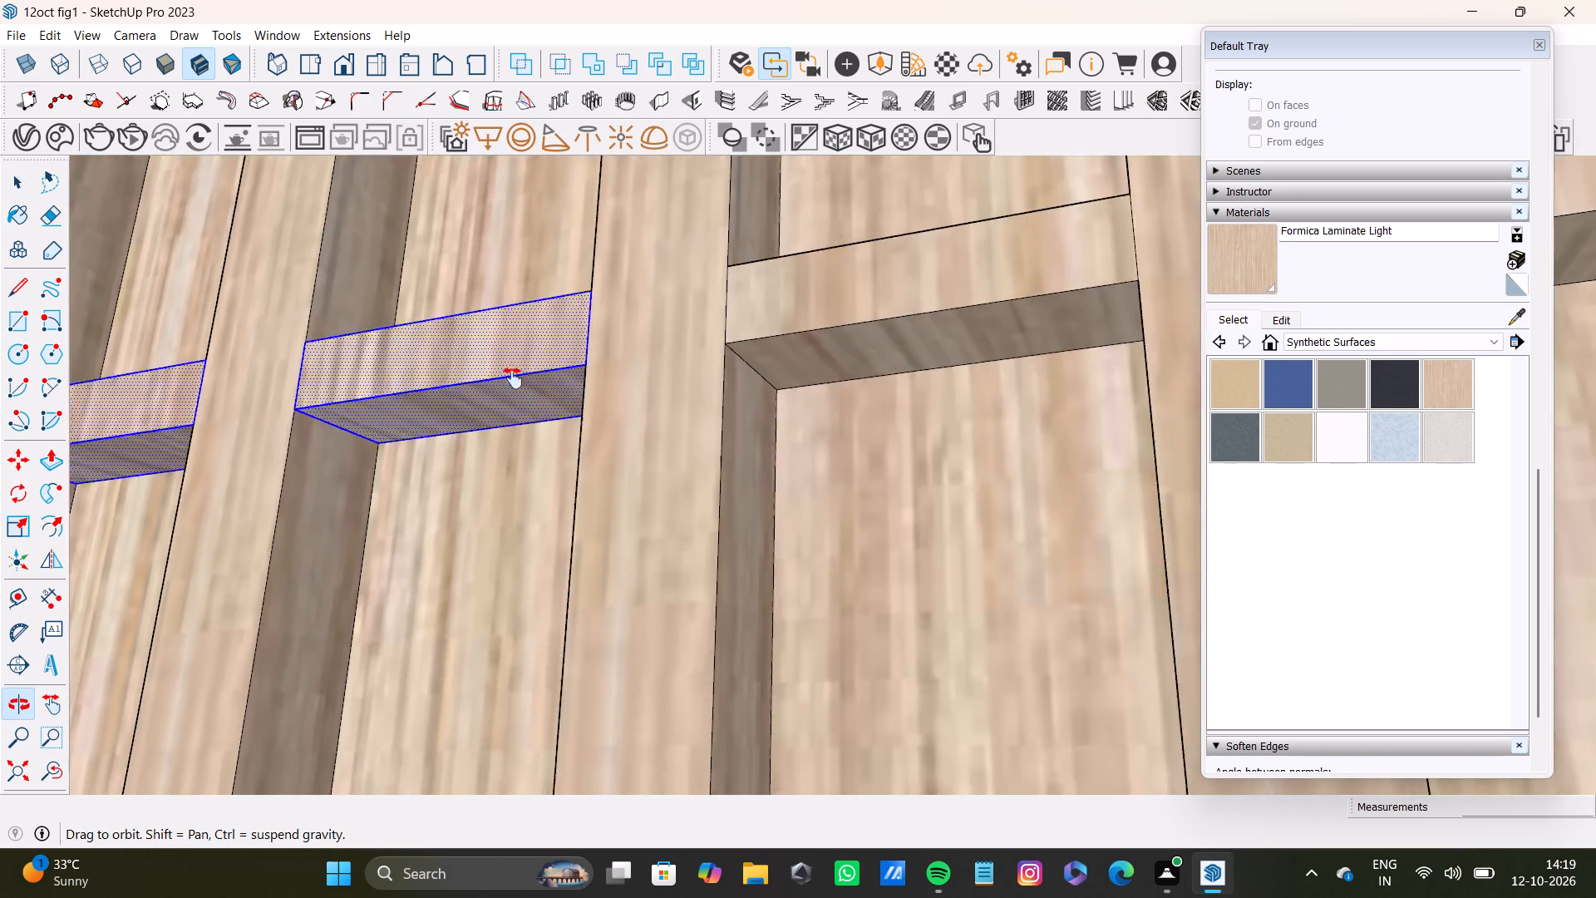
pyautogui.keyDown('shift'); pyautogui.moveTo(513, 378); pyautogui.dragTo(427, 480, button='middle'); pyautogui.keyUp('shift')
pyautogui.keyDown('shift'); pyautogui.scroll(3, 678, 412); pyautogui.keyUp('shift')
pyautogui.keyDown('shift'); pyautogui.doubleClick(722, 406); pyautogui.keyUp('shift')
pyautogui.keyDown('shift'); pyautogui.doubleClick(758, 465); pyautogui.keyUp('shift')
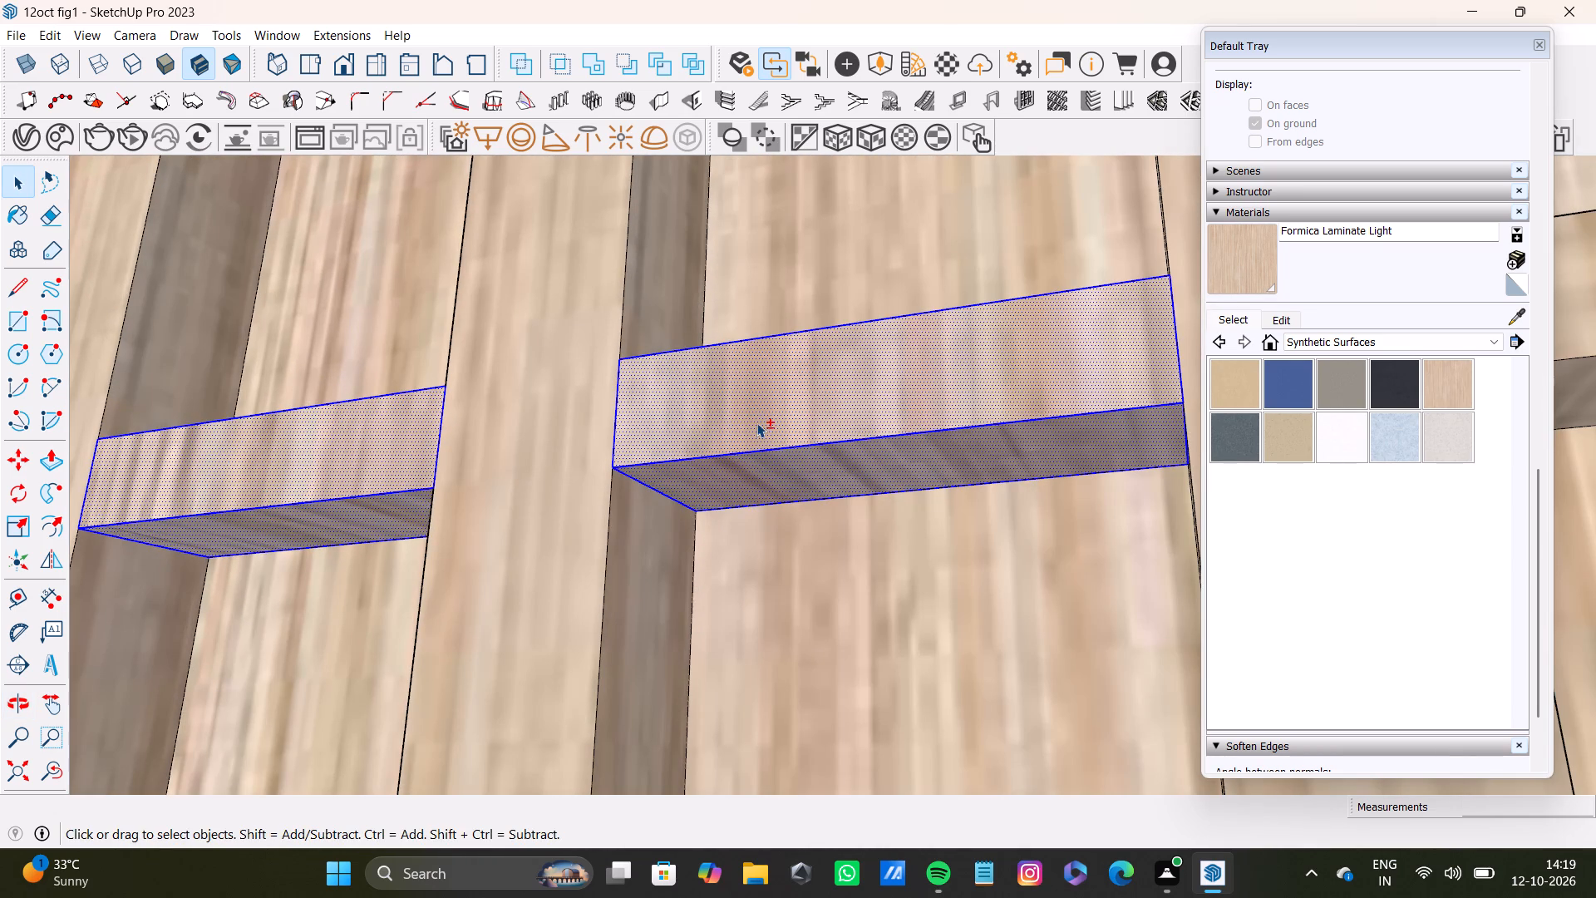
pyautogui.keyDown('shift'); pyautogui.scroll(-3, 751, 353); pyautogui.keyUp('shift')
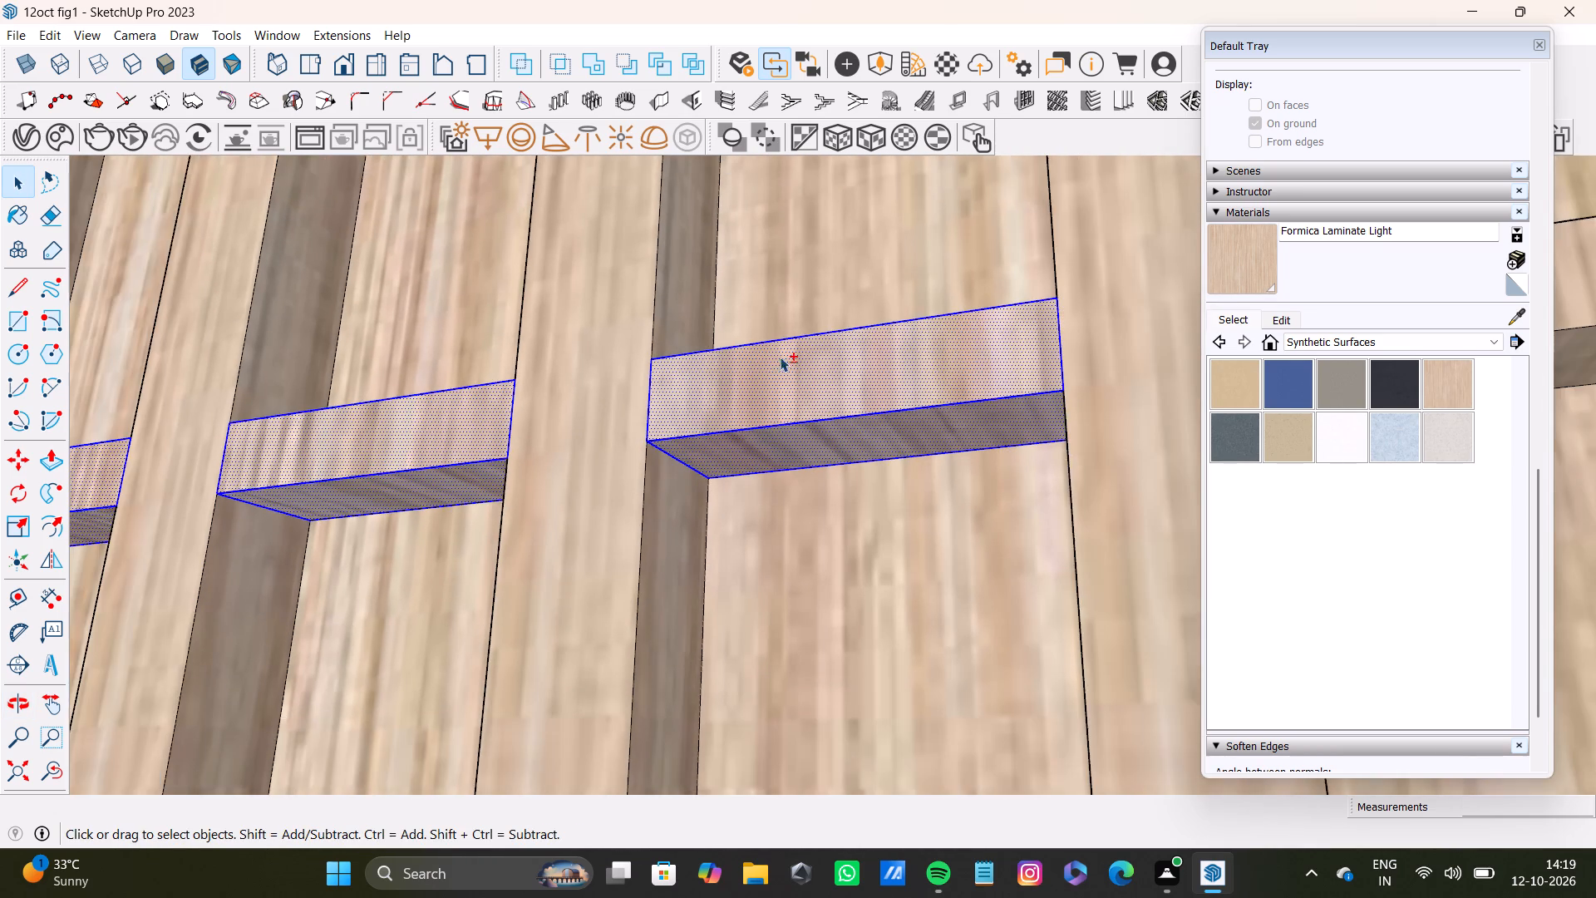
pyautogui.keyDown('shift'); pyautogui.moveTo(854, 315); pyautogui.dragTo(878, 630, button='middle'); pyautogui.keyUp('shift')
pyautogui.scroll(7, 810, 485)
pyautogui.keyDown('shift'); pyautogui.doubleClick(830, 442); pyautogui.keyUp('shift')
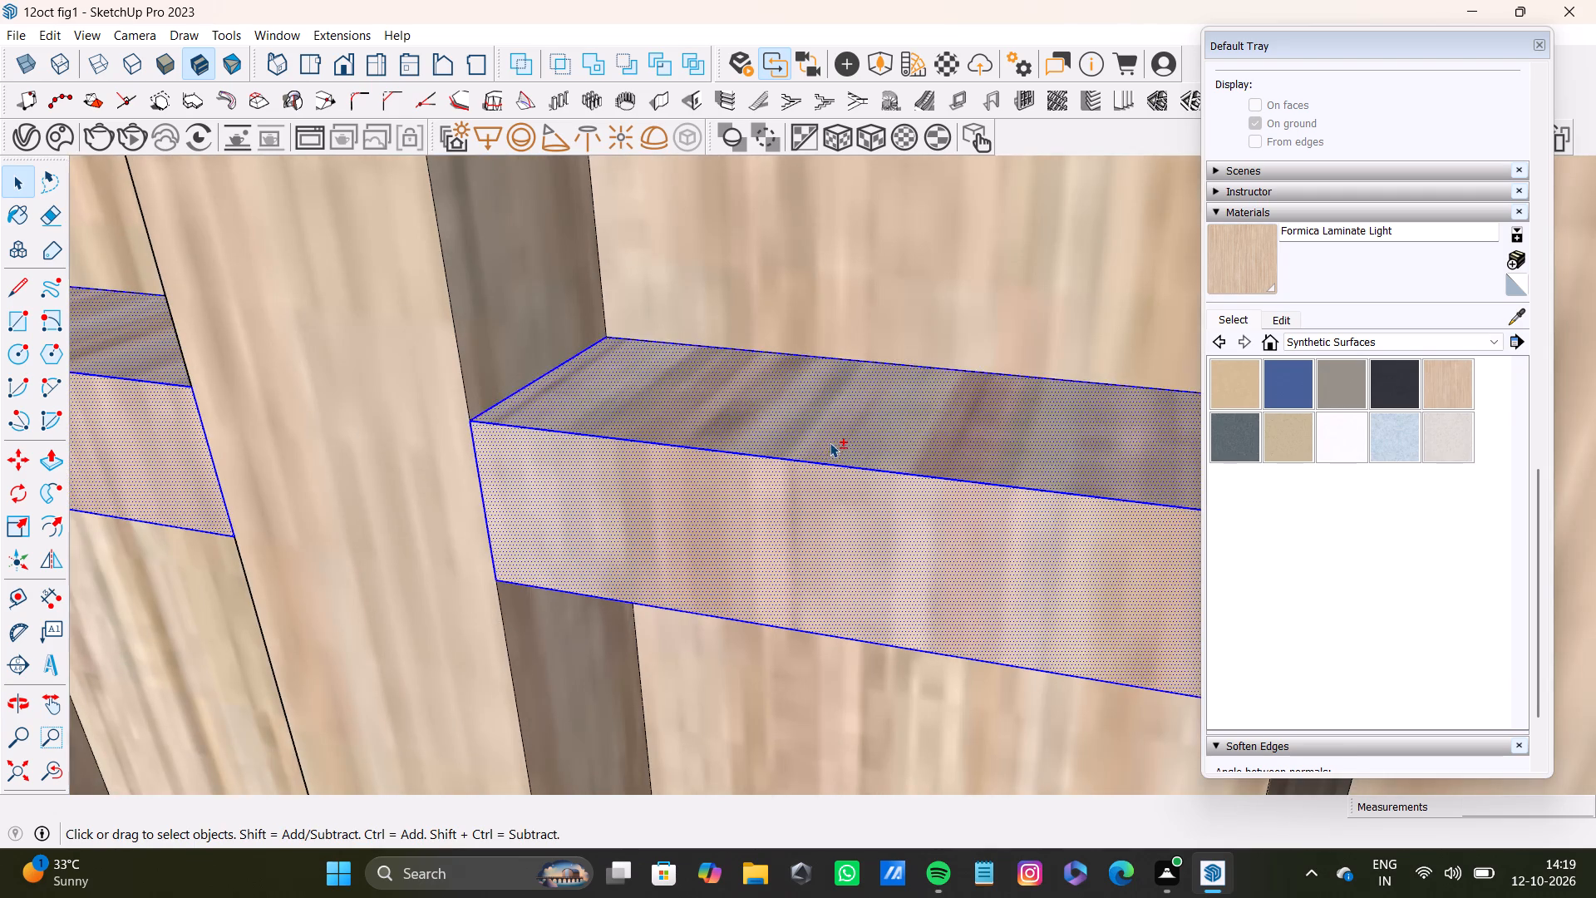
# Add the top, front and underside faces, with edges, of the fifth strip to the selection.
pyautogui.keyDown('shift'); pyautogui.scroll(-16, 837, 474); pyautogui.keyUp('shift')
pyautogui.keyDown('shift'); pyautogui.moveTo(862, 471); pyautogui.dragTo(531, 392, button='middle'); pyautogui.keyUp('shift')
pyautogui.keyDown('shift'); pyautogui.scroll(7, 741, 431); pyautogui.keyUp('shift')
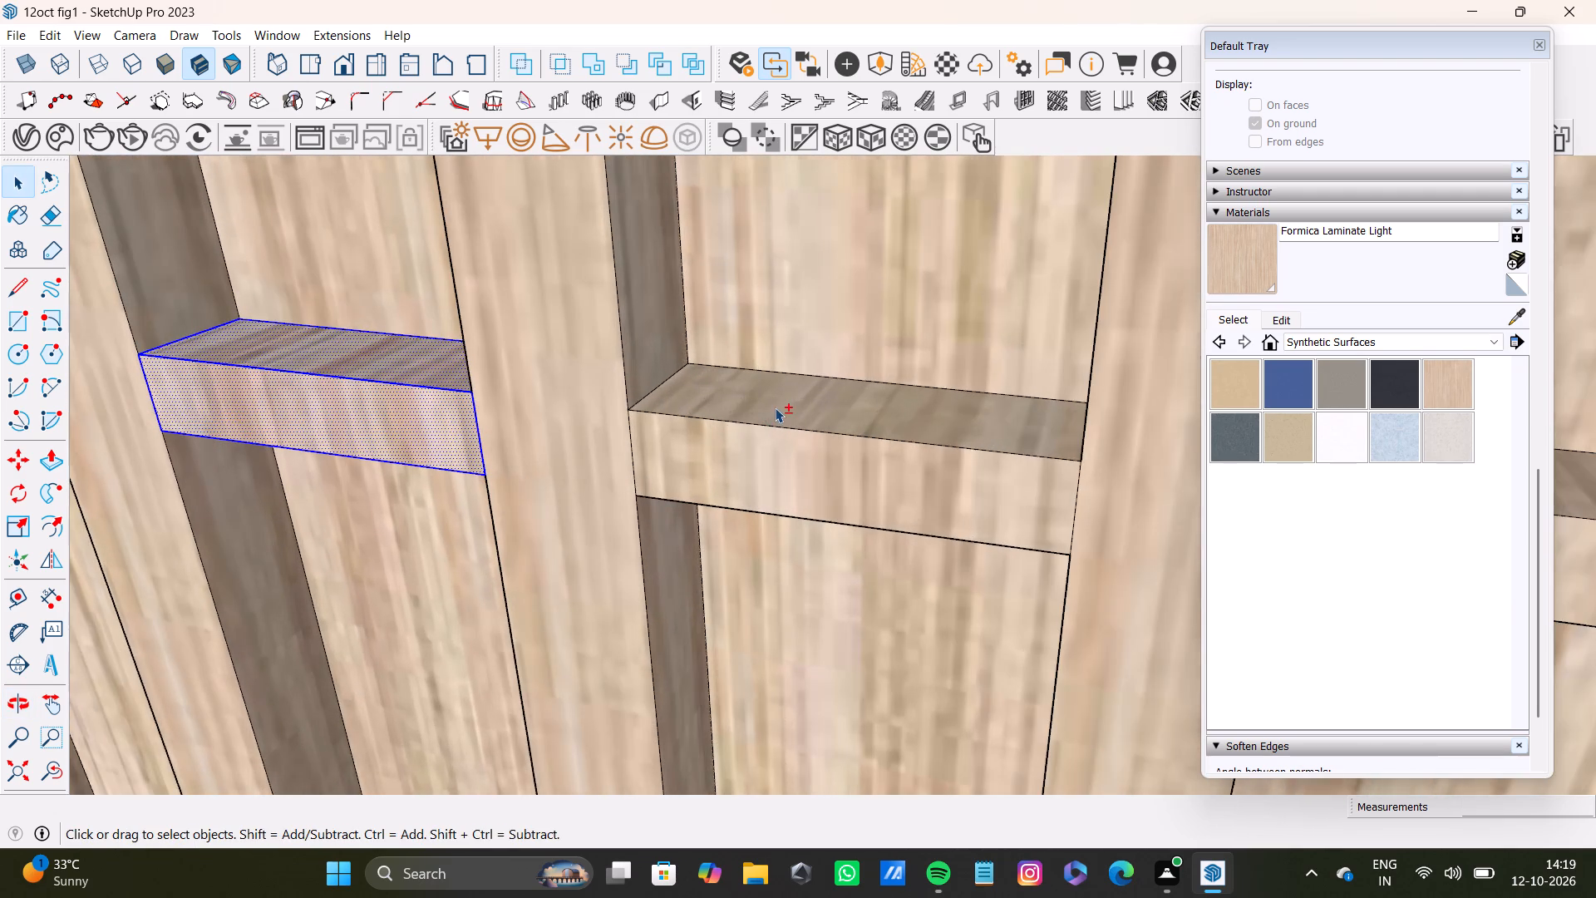
pyautogui.keyDown('shift'); pyautogui.doubleClick(775, 407); pyautogui.keyUp('shift')
pyautogui.keyDown('shift'); pyautogui.doubleClick(775, 462); pyautogui.keyUp('shift')
pyautogui.moveTo(856, 556); pyautogui.dragTo(899, 70, button='middle')
pyautogui.keyDown('shift'); pyautogui.scroll(4, 846, 358); pyautogui.keyUp('shift')
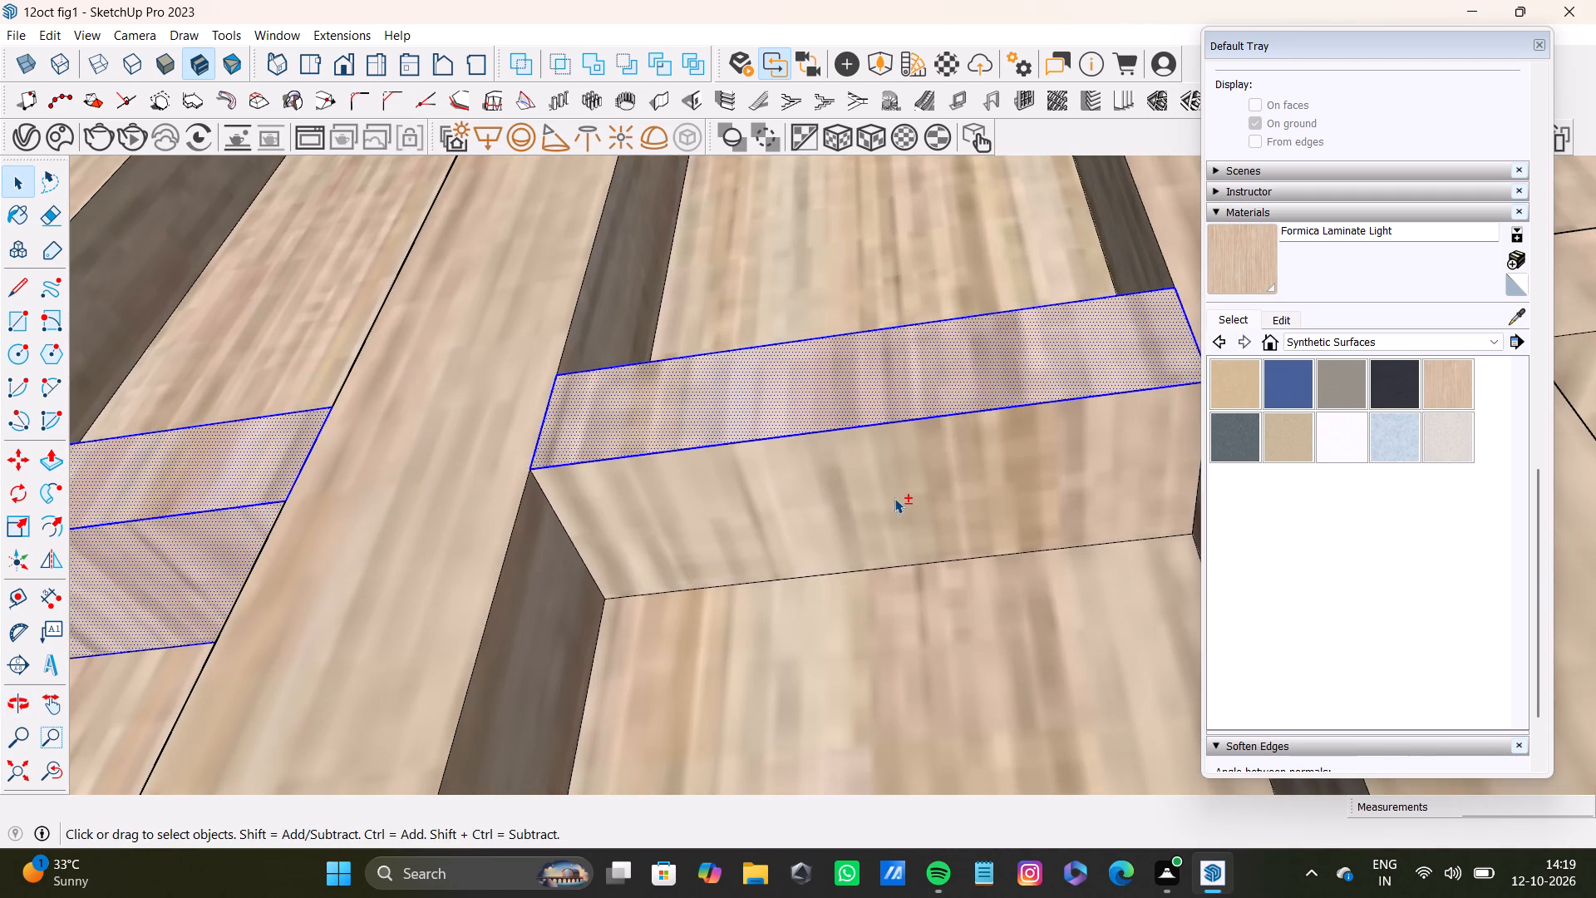
pyautogui.keyDown('shift'); pyautogui.doubleClick(894, 498); pyautogui.keyUp('shift')
pyautogui.keyDown('shift'); pyautogui.scroll(-8, 915, 494); pyautogui.keyUp('shift')
pyautogui.keyDown('shift'); pyautogui.doubleClick(914, 477); pyautogui.keyUp('shift')
# Add the underside, front and top faces, with edges, of the sixth strip to the selection.
pyautogui.keyDown('shift'); pyautogui.scroll(-4, 904, 501); pyautogui.keyUp('shift')
pyautogui.keyDown('shift'); pyautogui.moveTo(1004, 492); pyautogui.dragTo(372, 511, button='middle'); pyautogui.keyUp('shift')
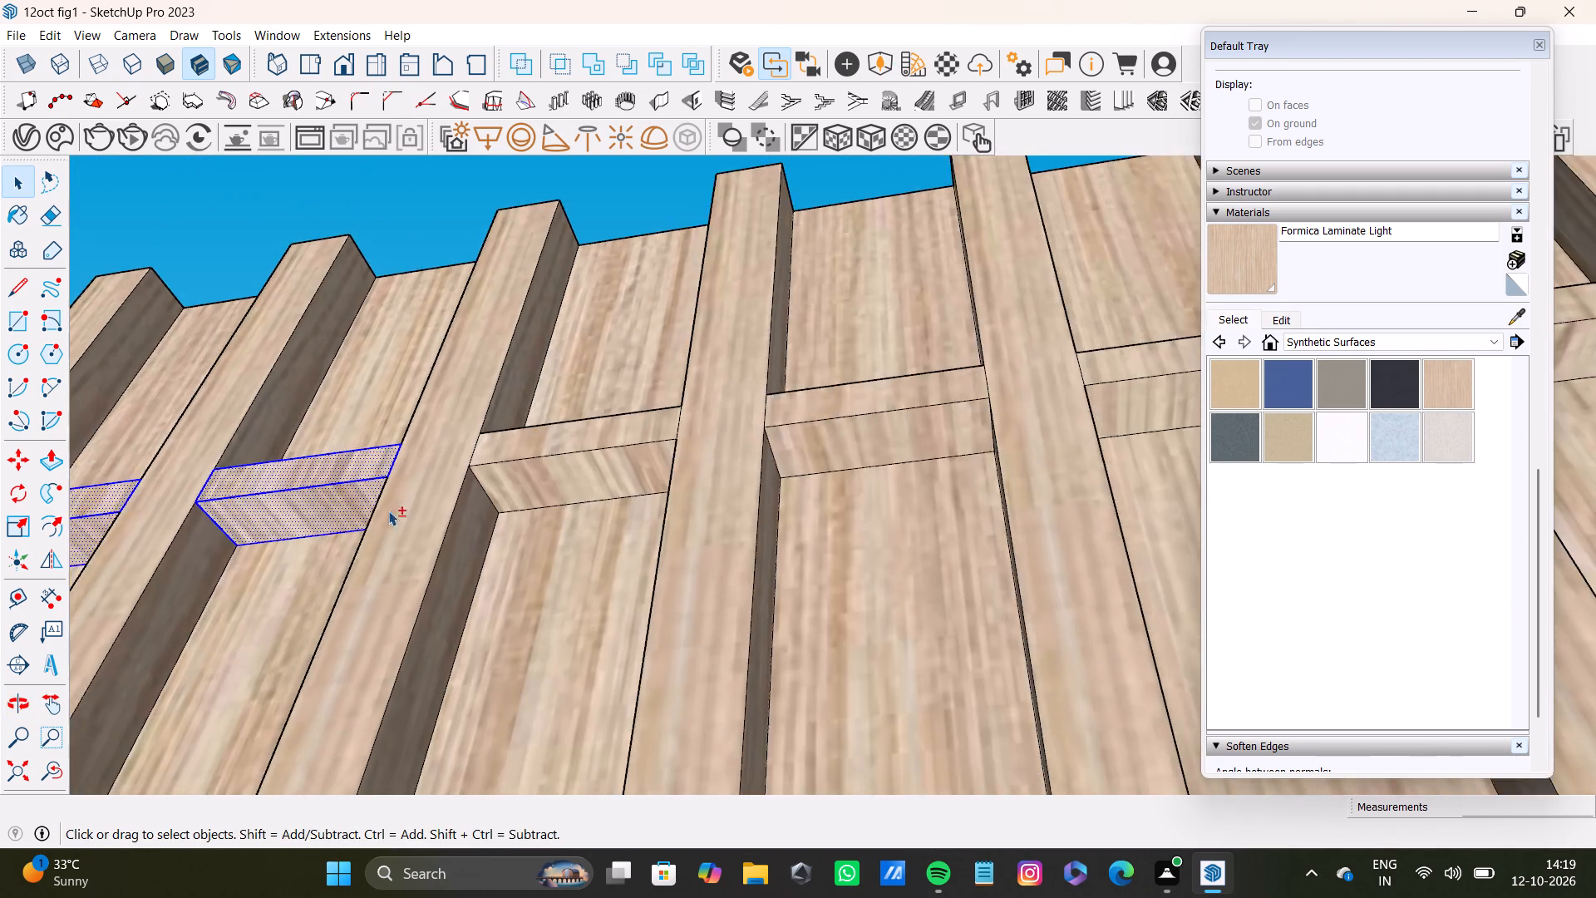
pyautogui.keyDown('shift'); pyautogui.scroll(3, 514, 508); pyautogui.keyUp('shift')
pyautogui.keyDown('shift'); pyautogui.doubleClick(632, 476); pyautogui.keyUp('shift')
pyautogui.keyDown('shift'); pyautogui.doubleClick(650, 409); pyautogui.keyUp('shift')
pyautogui.scroll(1, 653, 405)
pyautogui.moveTo(653, 403); pyautogui.dragTo(664, 705, button='middle')
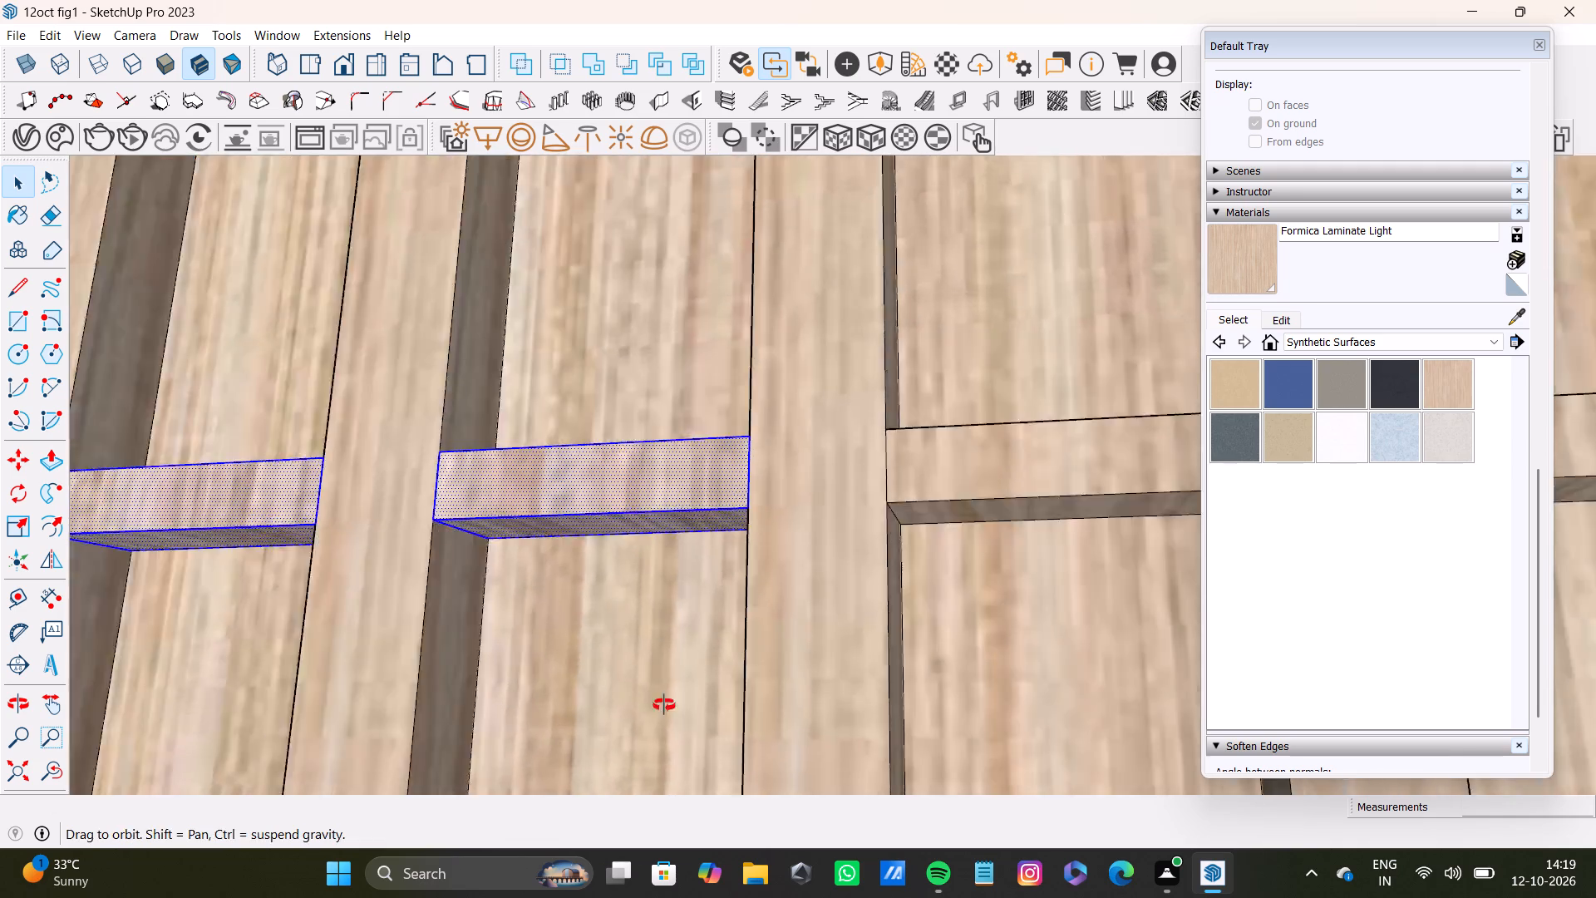
pyautogui.moveTo(664, 705); pyautogui.dragTo(657, 725, button='middle')
pyautogui.scroll(4, 608, 543)
pyautogui.moveTo(604, 446); pyautogui.dragTo(607, 662, button='middle')
pyautogui.keyDown('shift'); pyautogui.scroll(3, 598, 486); pyautogui.keyUp('shift')
pyautogui.keyDown('shift'); pyautogui.doubleClick(613, 436); pyautogui.keyUp('shift')
# Add the top, front and underside faces, with edges, of the seventh strip to the selection.
pyautogui.keyDown('shift'); pyautogui.scroll(-2, 618, 467); pyautogui.keyUp('shift')
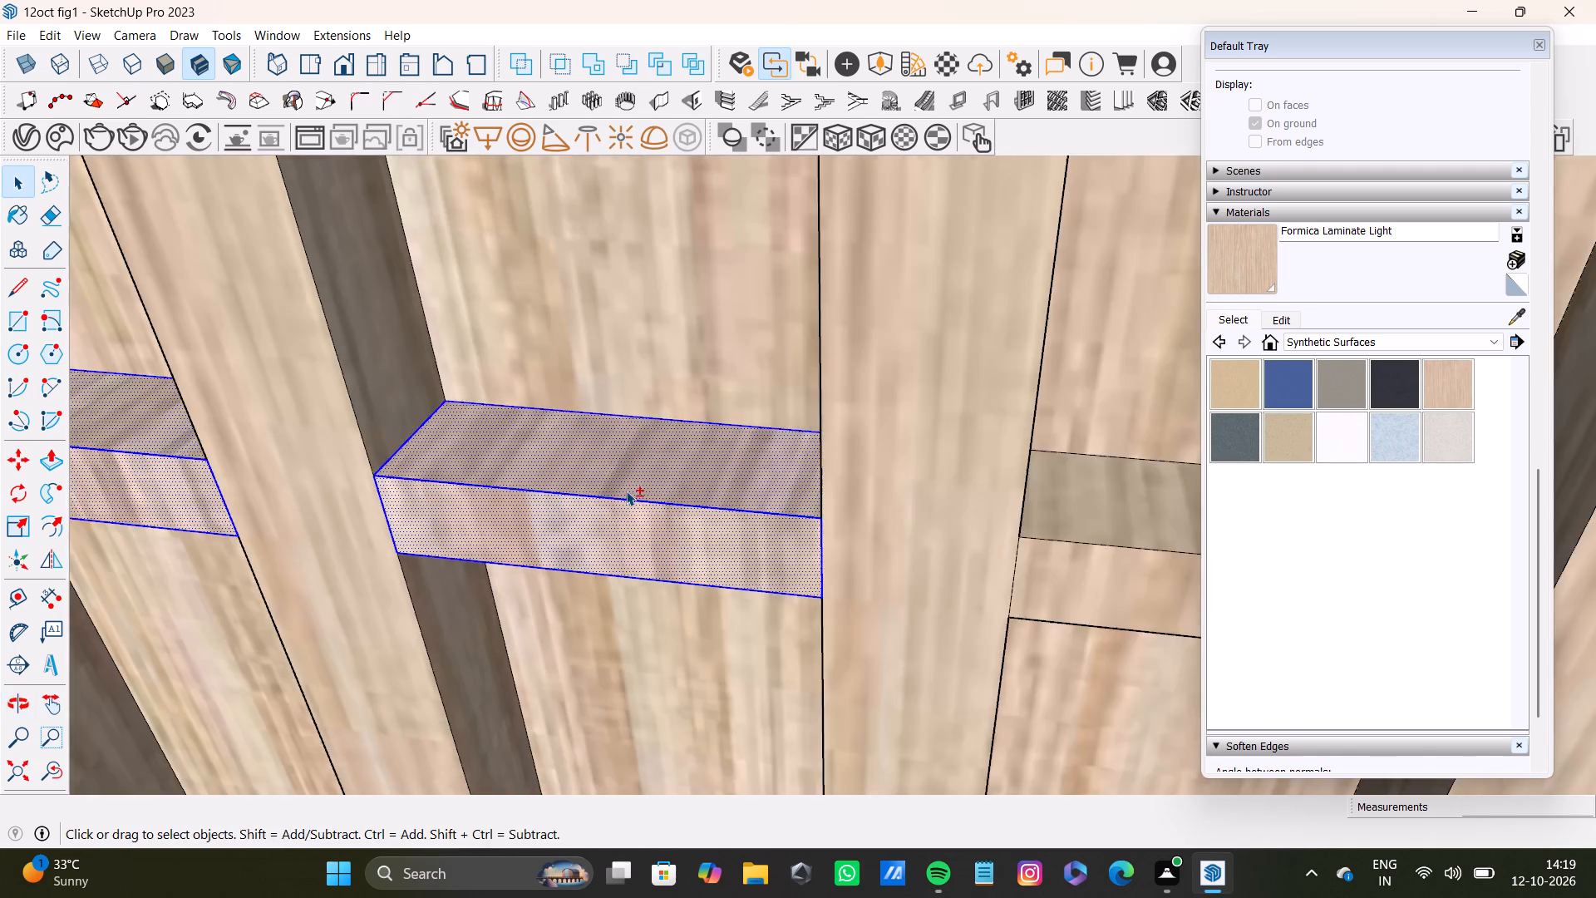
pyautogui.keyDown('shift'); pyautogui.scroll(-6, 626, 491); pyautogui.keyUp('shift')
pyautogui.keyDown('shift'); pyautogui.moveTo(710, 535); pyautogui.dragTo(209, 491, button='middle'); pyautogui.keyUp('shift')
pyautogui.keyDown('shift'); pyautogui.scroll(3, 321, 461); pyautogui.keyUp('shift')
pyautogui.keyDown('shift'); pyautogui.doubleClick(551, 501); pyautogui.keyUp('shift')
pyautogui.keyDown('shift'); pyautogui.click(576, 546); pyautogui.keyUp('shift')
pyautogui.keyDown('shift'); pyautogui.moveTo(576, 545); pyautogui.dragTo(581, 536); pyautogui.keyUp('shift')
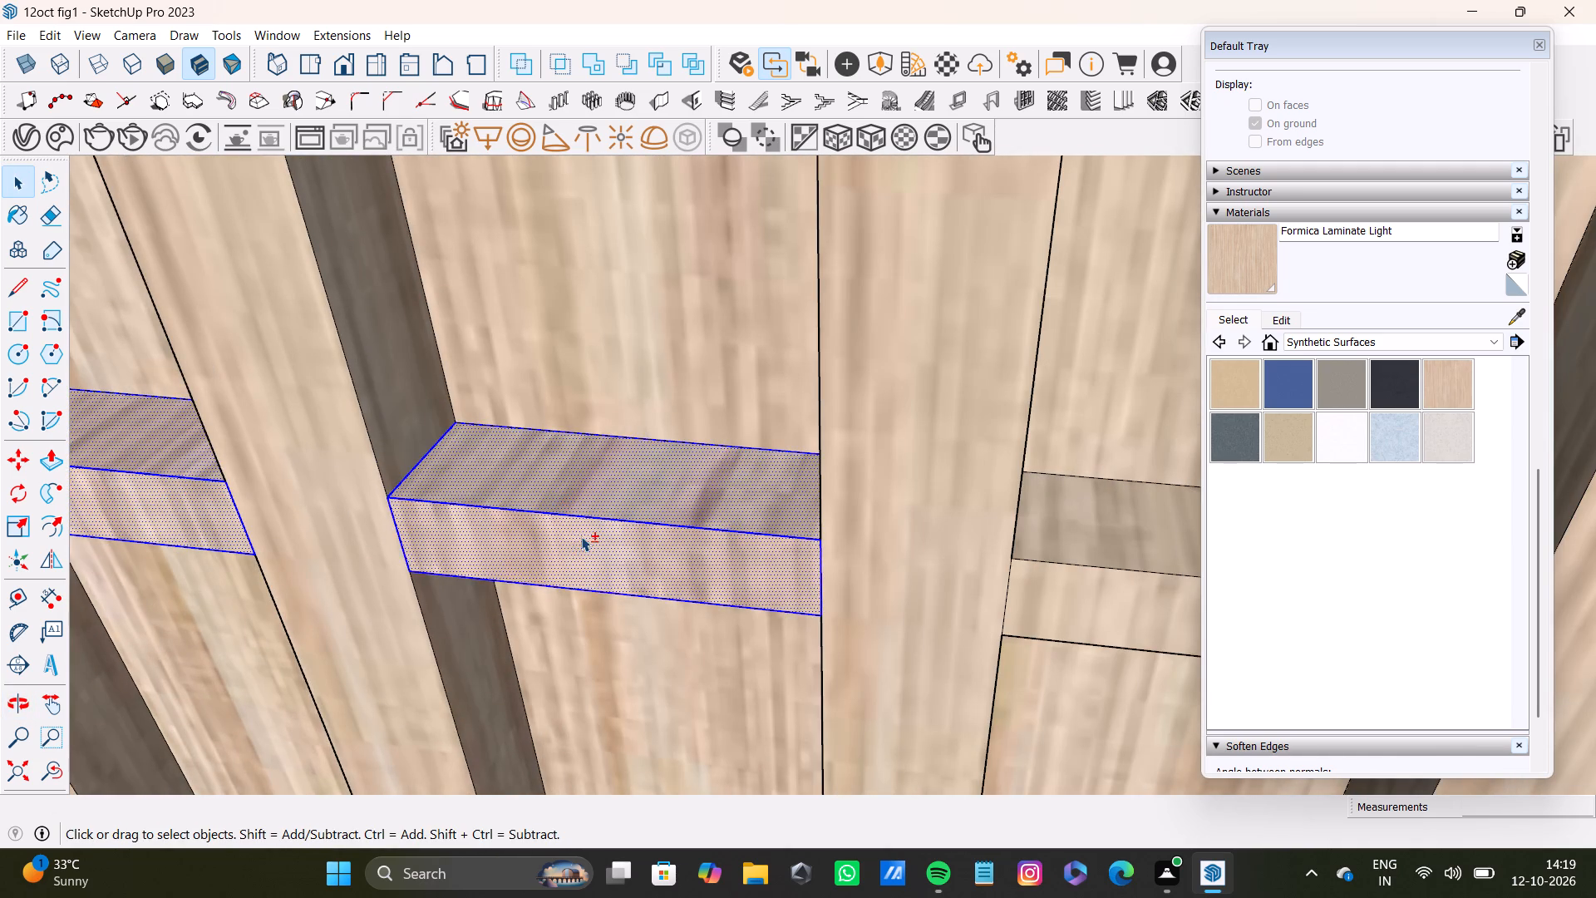
pyautogui.keyDown('shift'); pyautogui.scroll(1, 605, 589); pyautogui.keyUp('shift')
pyautogui.keyDown('shift'); pyautogui.moveTo(605, 589); pyautogui.dragTo(630, 268, button='middle'); pyautogui.keyUp('shift')
pyautogui.scroll(1, 634, 503)
pyautogui.moveTo(634, 503); pyautogui.dragTo(618, 385, button='middle')
pyautogui.keyDown('shift'); pyautogui.scroll(3, 566, 562); pyautogui.keyUp('shift')
pyautogui.keyDown('shift'); pyautogui.doubleClick(567, 562); pyautogui.keyUp('shift')
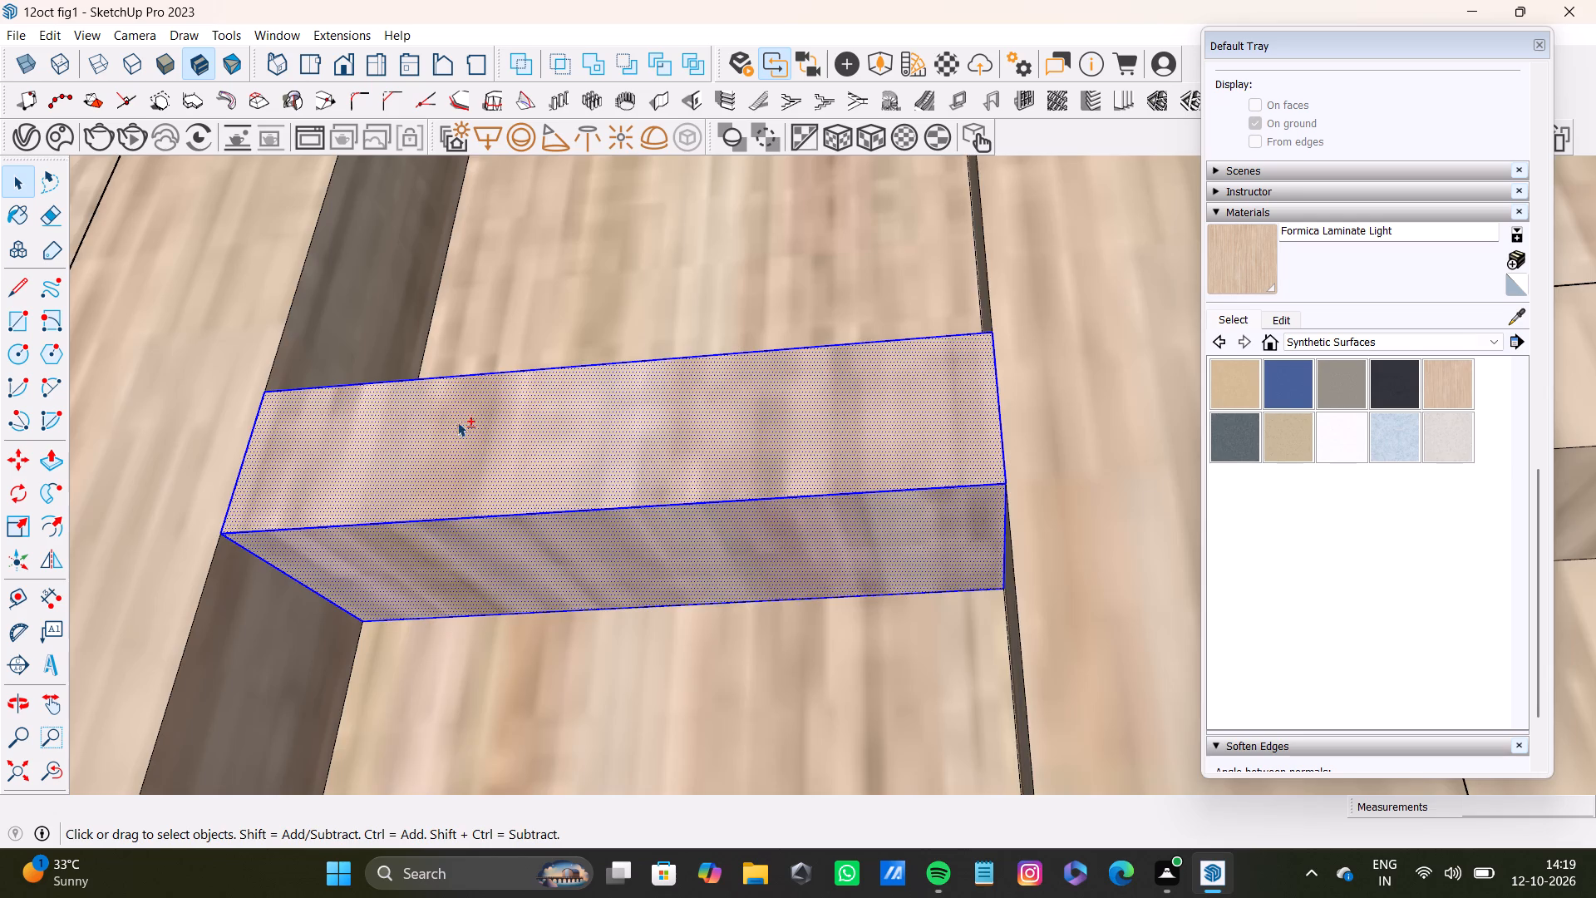
# Add the front, underside and top faces, with edges, of the eighth strip to the selection.
pyautogui.keyDown('shift'); pyautogui.scroll(-11, 430, 418); pyautogui.keyUp('shift')
pyautogui.keyDown('shift'); pyautogui.moveTo(297, 423); pyautogui.dragTo(0, 545, button='middle'); pyautogui.keyUp('shift')
pyautogui.keyDown('shift'); pyautogui.scroll(2, 3, 461); pyautogui.keyUp('shift')
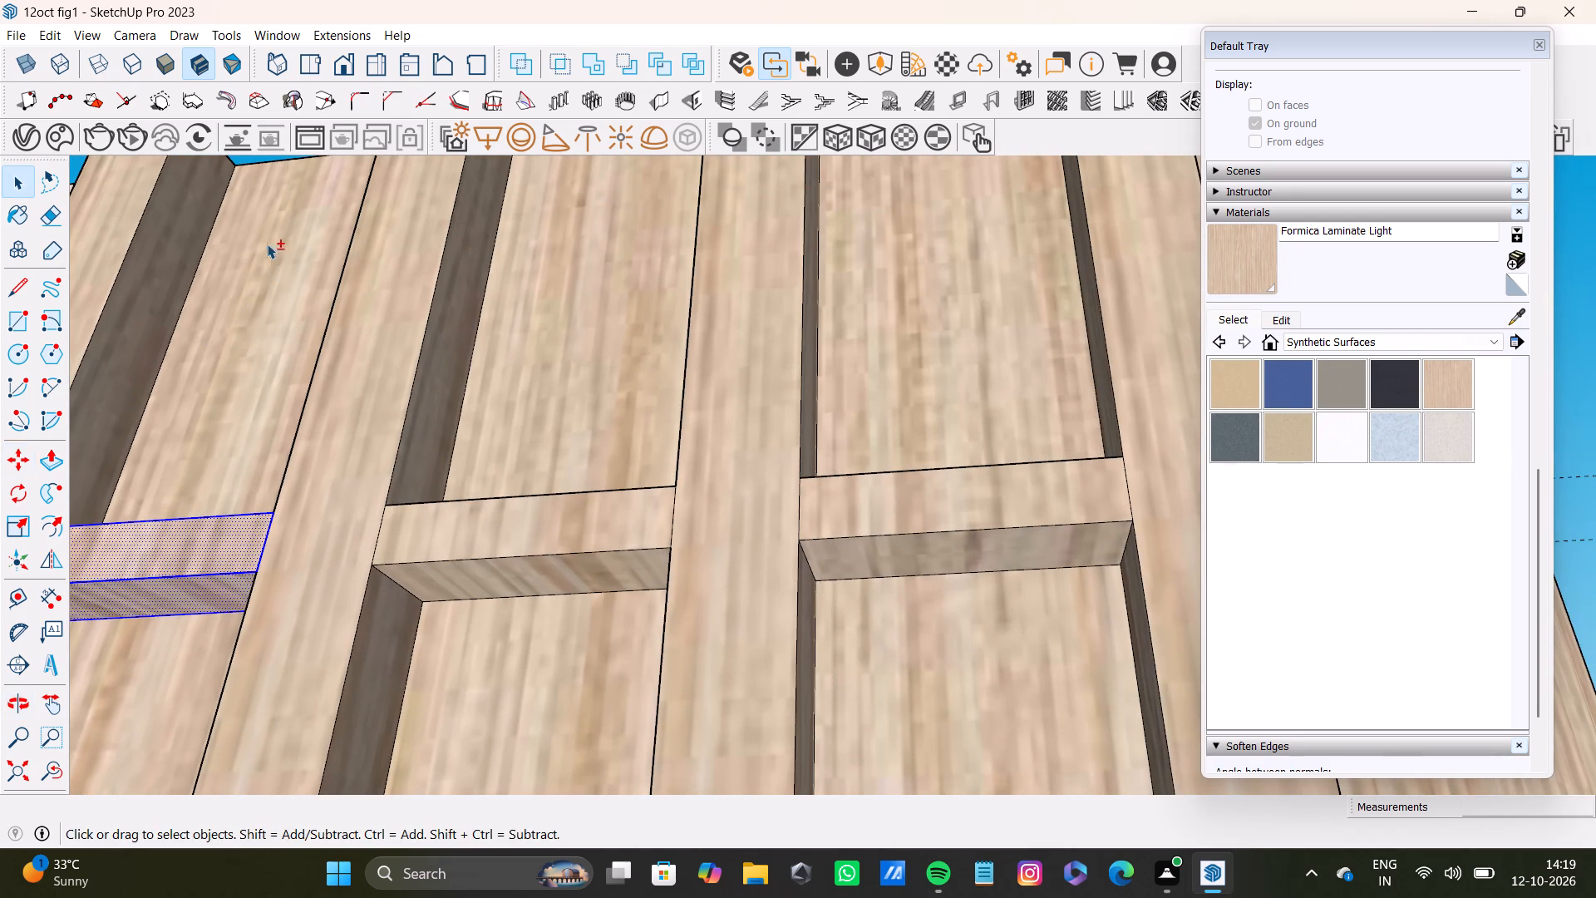
pyautogui.keyDown('shift'); pyautogui.doubleClick(483, 523); pyautogui.keyUp('shift')
pyautogui.keyDown('shift'); pyautogui.moveTo(772, 483); pyautogui.dragTo(962, 483, button='middle'); pyautogui.keyUp('shift')
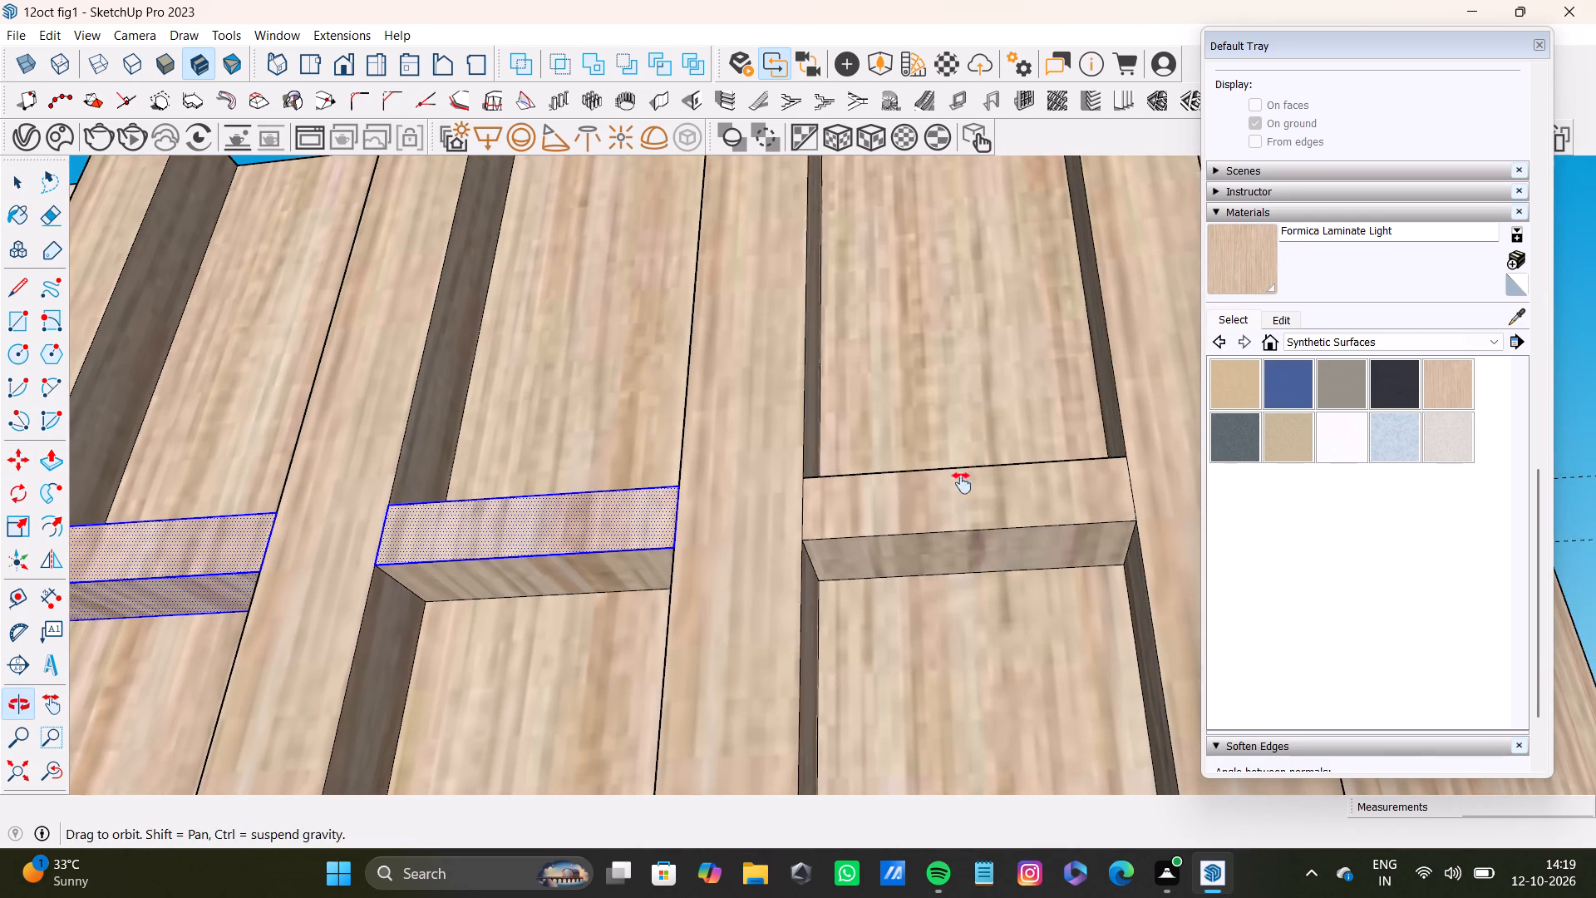
pyautogui.keyDown('shift'); pyautogui.moveTo(962, 483); pyautogui.dragTo(1028, 478, button='middle'); pyautogui.keyUp('shift')
pyautogui.keyDown('shift'); pyautogui.scroll(4, 835, 587); pyautogui.keyUp('shift')
pyautogui.keyDown('shift'); pyautogui.doubleClick(840, 575); pyautogui.keyUp('shift')
pyautogui.keyDown('shift'); pyautogui.moveTo(760, 467); pyautogui.dragTo(657, 418, button='middle'); pyautogui.keyUp('shift')
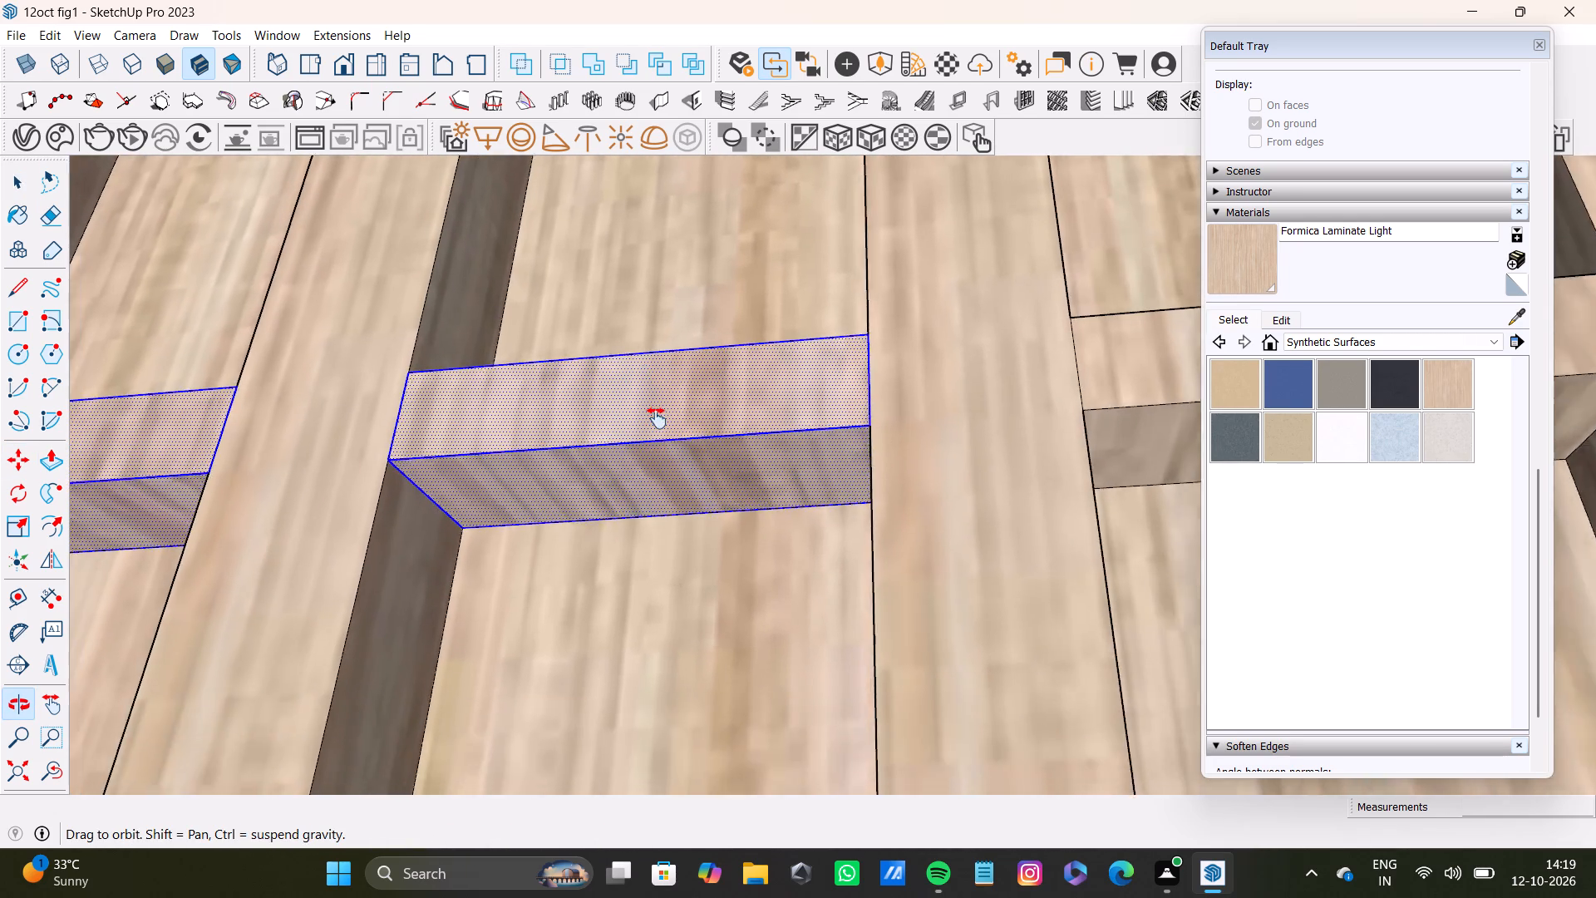
pyautogui.keyDown('shift'); pyautogui.moveTo(657, 418); pyautogui.dragTo(653, 763, button='middle'); pyautogui.keyUp('shift')
pyautogui.scroll(3, 690, 433)
pyautogui.keyDown('shift'); pyautogui.doubleClick(700, 417); pyautogui.keyUp('shift')
pyautogui.keyDown('shift'); pyautogui.scroll(-7, 706, 415); pyautogui.keyUp('shift')
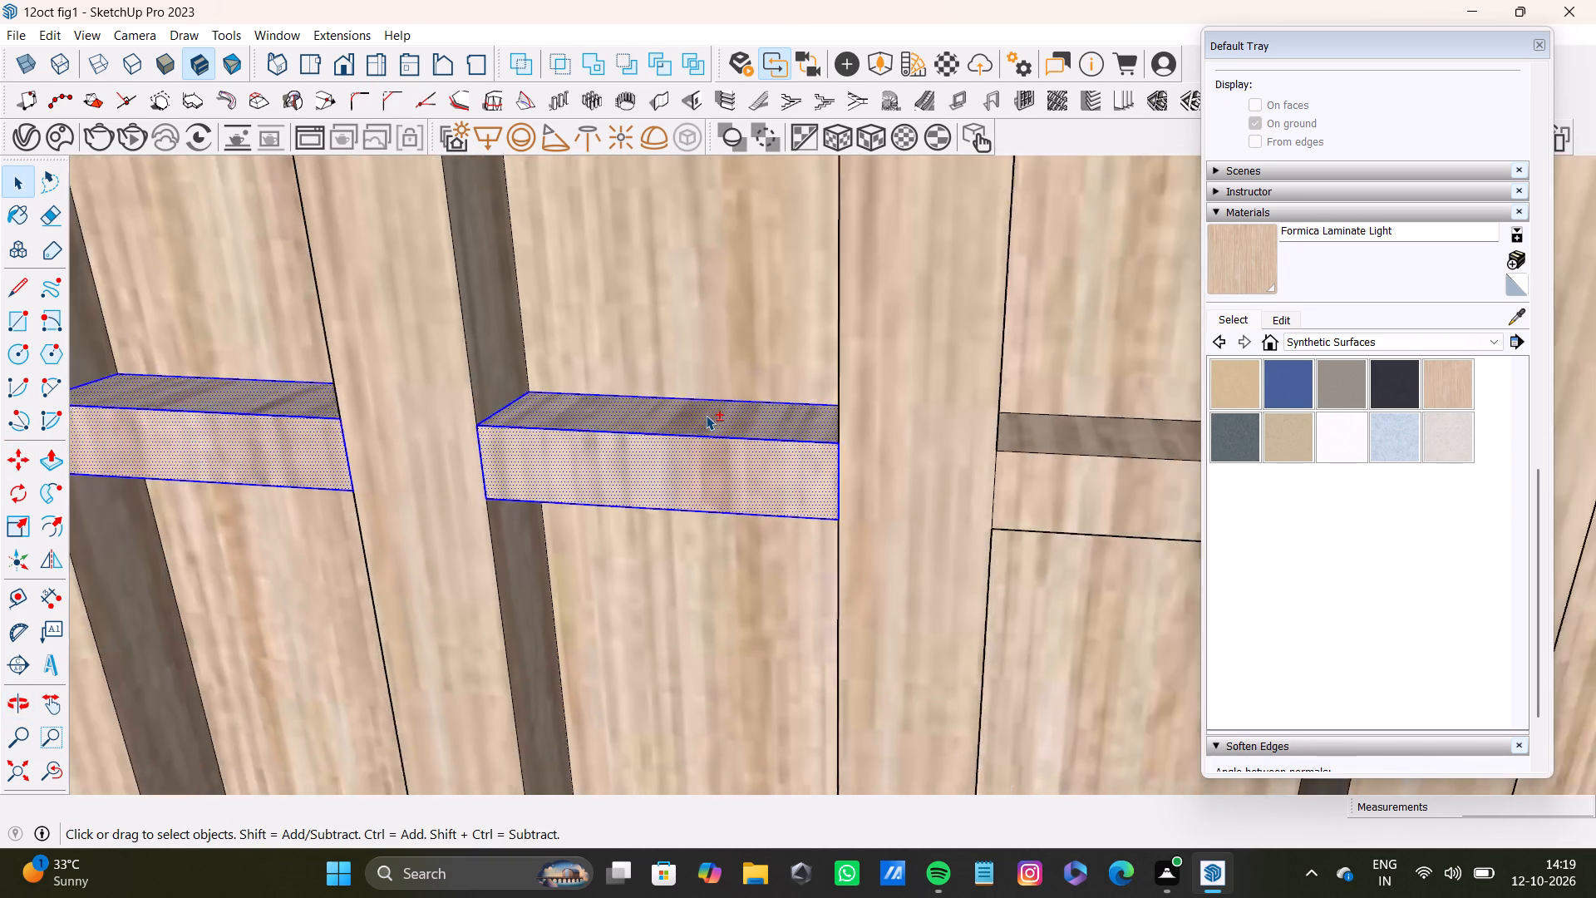
# Add the top, front and underside faces, with edges, of the ninth strip to the selection.
pyautogui.keyDown('shift'); pyautogui.scroll(-1, 706, 415); pyautogui.keyUp('shift')
pyautogui.keyDown('shift'); pyautogui.moveTo(727, 406); pyautogui.dragTo(570, 417, button='middle'); pyautogui.keyUp('shift')
pyautogui.keyDown('shift'); pyautogui.scroll(4, 860, 415); pyautogui.keyUp('shift')
pyautogui.keyDown('shift'); pyautogui.doubleClick(980, 480); pyautogui.keyUp('shift')
pyautogui.keyDown('shift'); pyautogui.doubleClick(963, 528); pyautogui.keyUp('shift')
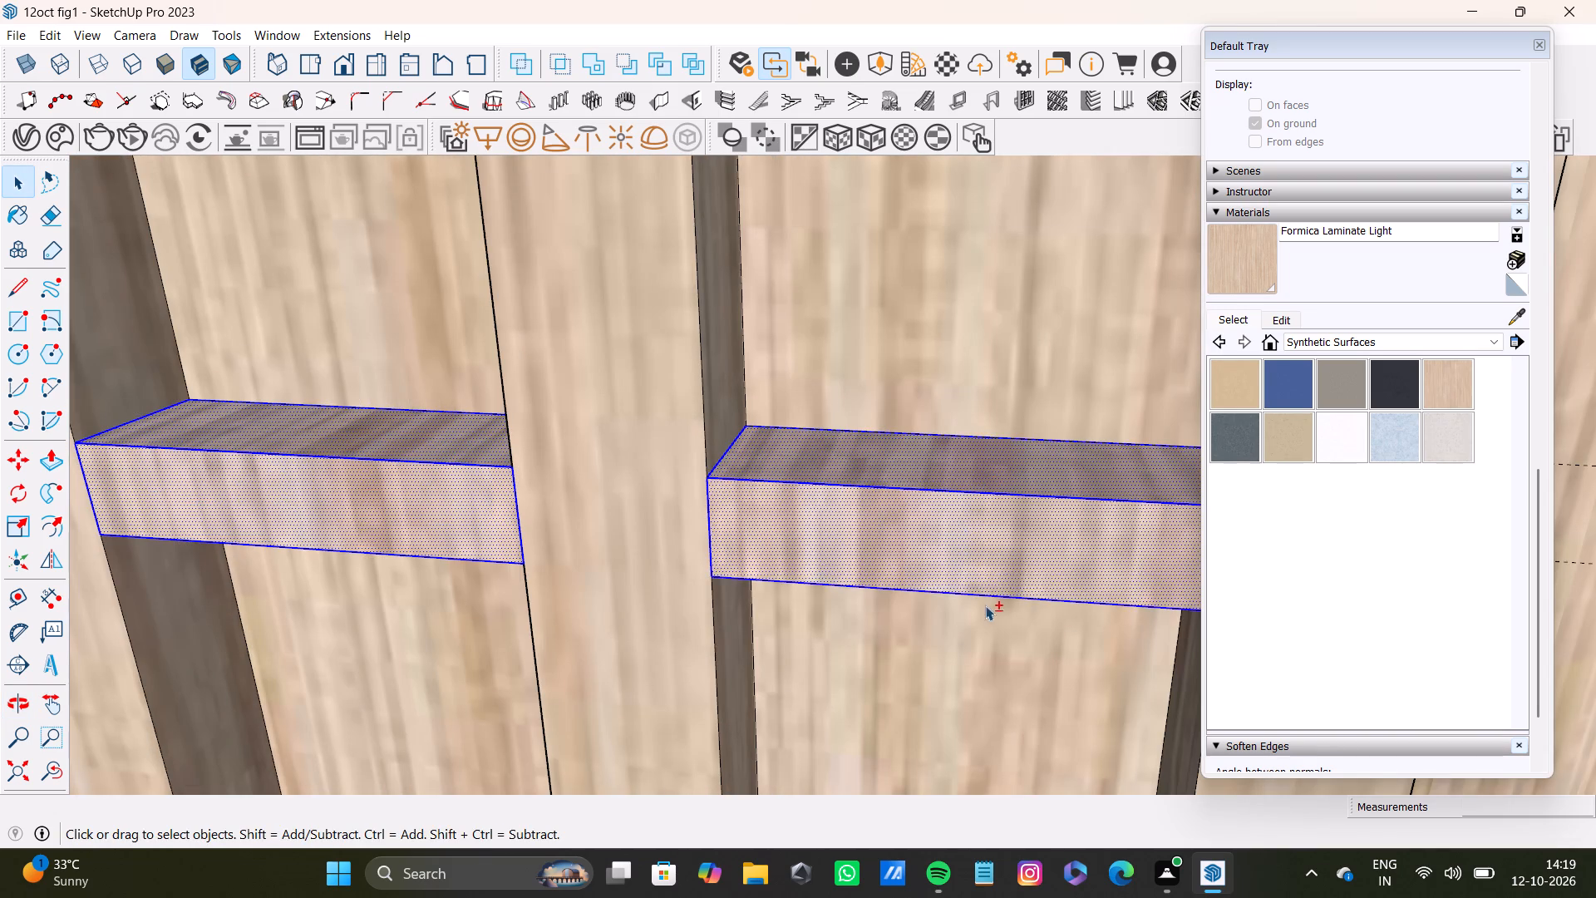
pyautogui.keyDown('shift'); pyautogui.moveTo(988, 606); pyautogui.dragTo(944, 284, button='middle'); pyautogui.keyUp('shift')
pyautogui.keyDown('shift'); pyautogui.scroll(3, 938, 545); pyautogui.keyUp('shift')
pyautogui.keyDown('shift'); pyautogui.doubleClick(951, 496); pyautogui.keyUp('shift')
pyautogui.keyDown('shift'); pyautogui.scroll(-10, 936, 518); pyautogui.keyUp('shift')
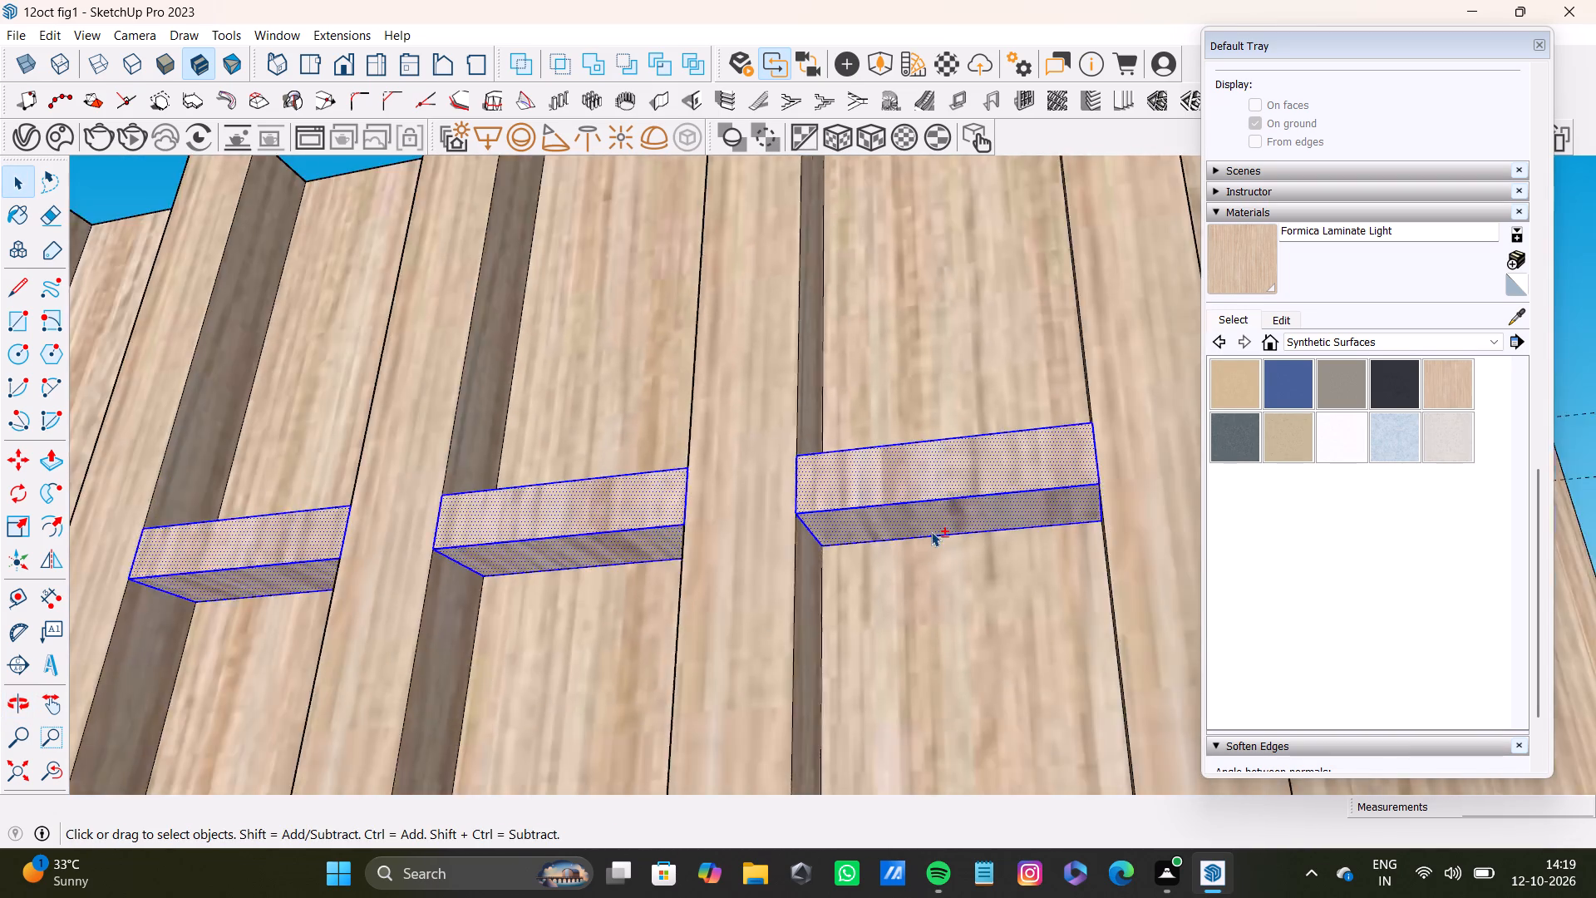
# Copy the selected row of nine strips 4 5/16" straight down the slatted front, using the first strip's back top corner.
pyautogui.keyDown('shift'); pyautogui.scroll(-6, 931, 531); pyautogui.keyUp('shift')
pyautogui.keyDown('shift'); pyautogui.scroll(-12, 854, 563); pyautogui.keyUp('shift')
pyautogui.keyDown('shift'); pyautogui.moveTo(492, 580); pyautogui.dragTo(860, 561, button='middle'); pyautogui.keyUp('shift')
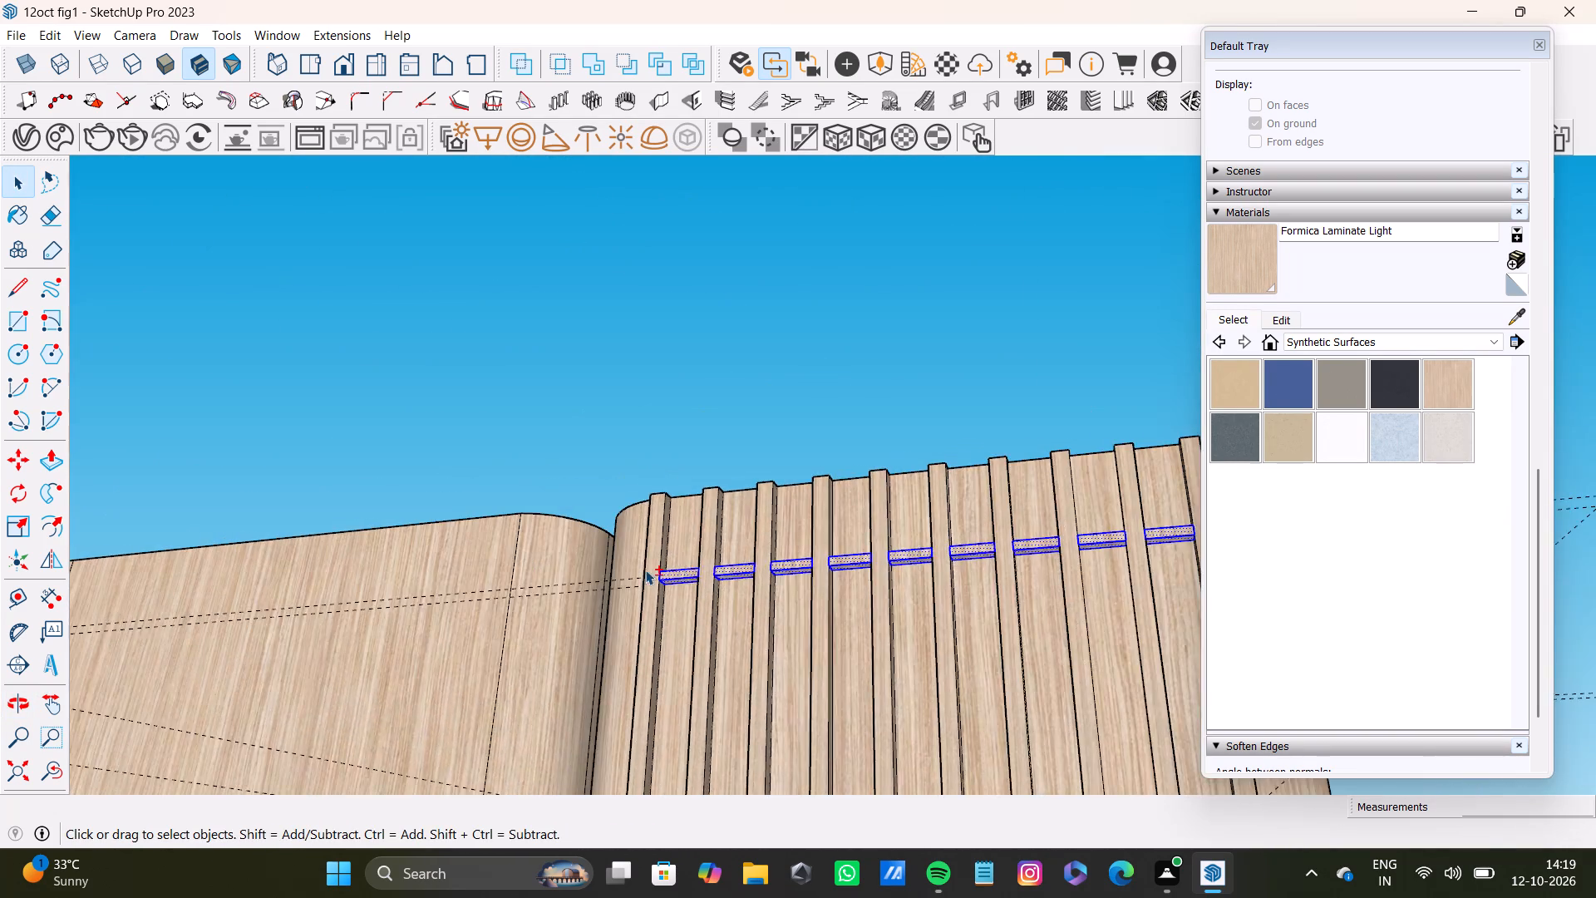
pyautogui.keyDown('shift'); pyautogui.scroll(7, 645, 570); pyautogui.keyUp('shift')
pyautogui.moveTo(675, 585); pyautogui.dragTo(651, 828, button='middle')
pyautogui.press('m')
pyautogui.scroll(8, 675, 713)
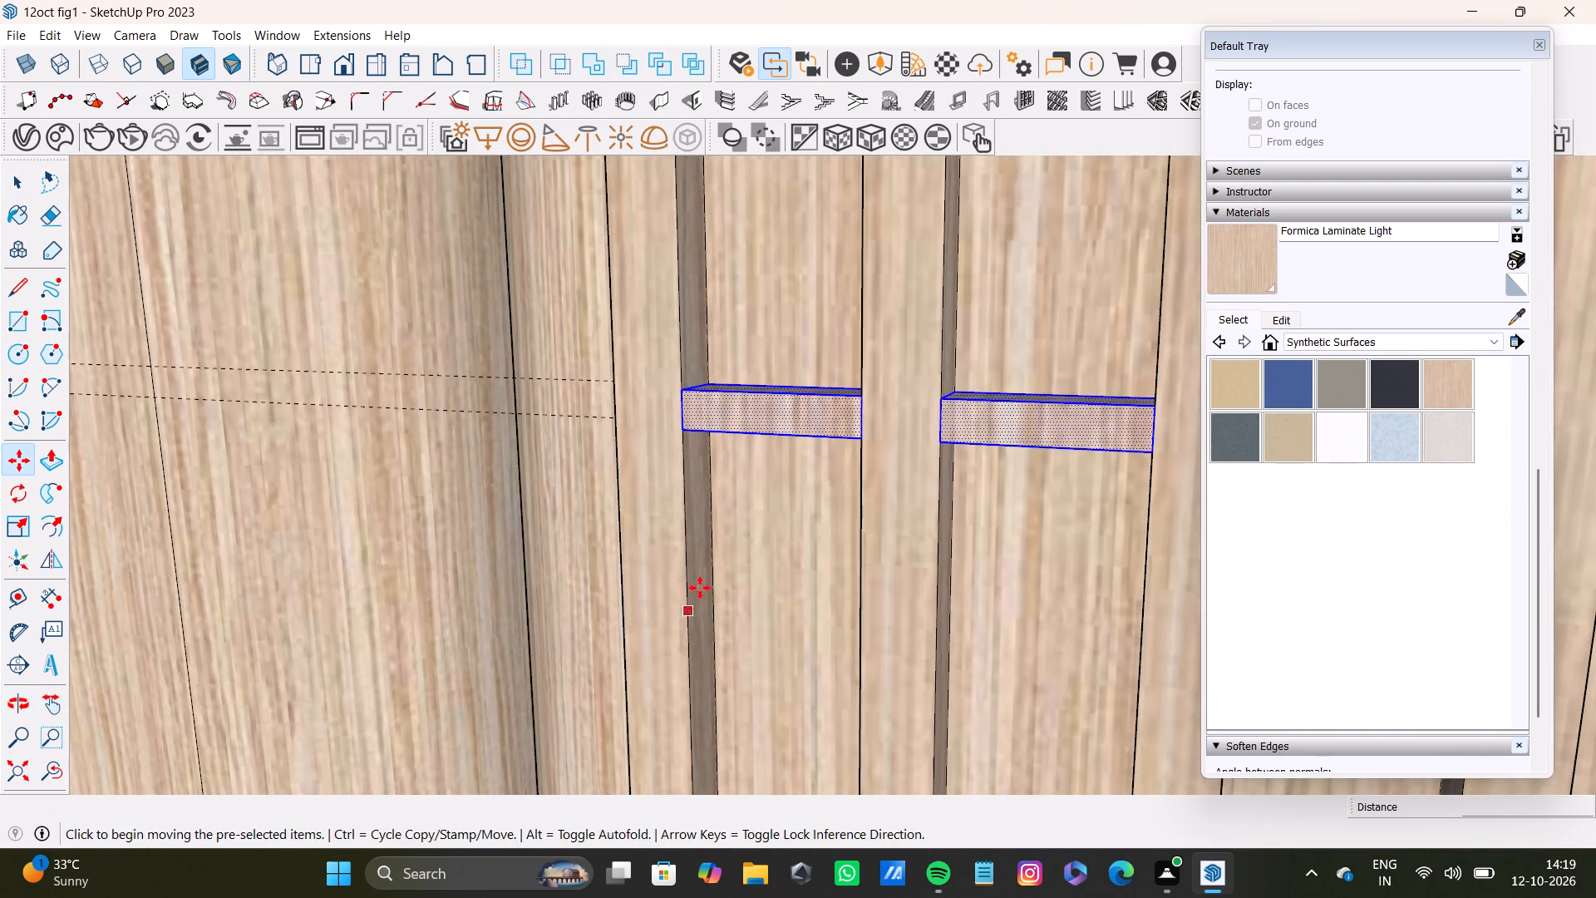
pyautogui.moveTo(717, 561); pyautogui.dragTo(714, 690, button='middle')
pyautogui.scroll(4, 705, 412)
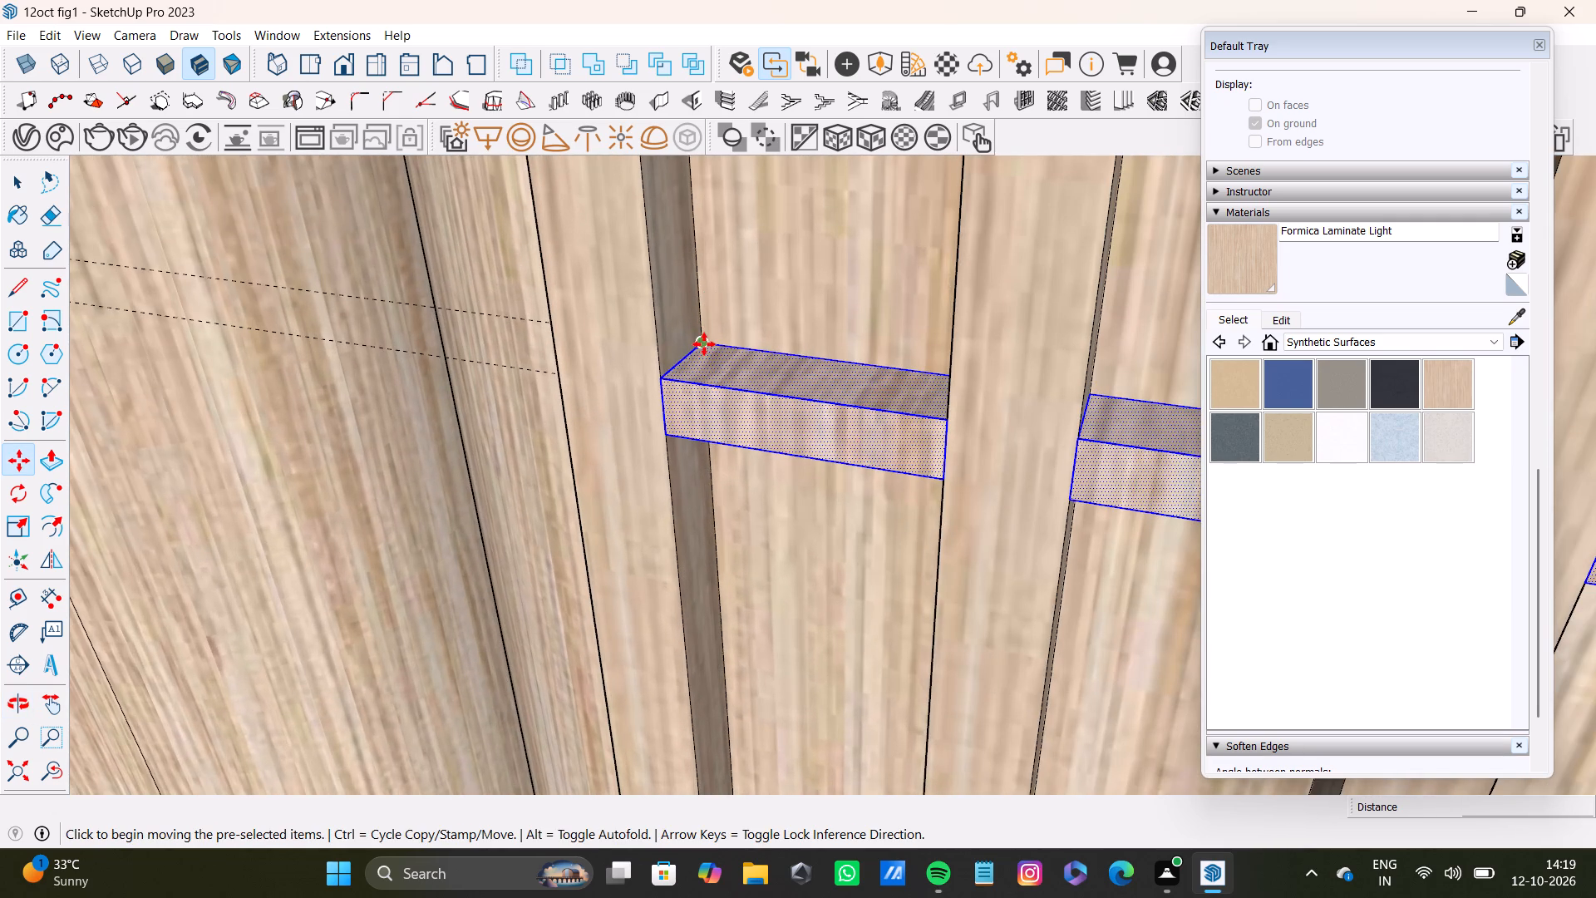
pyautogui.keyDown('ctrl'); pyautogui.click(704, 344); pyautogui.keyUp('ctrl')
pyautogui.scroll(-4, 754, 496)
pyautogui.keyDown('shift'); pyautogui.moveTo(746, 619); pyautogui.dragTo(510, 69, button='middle'); pyautogui.keyUp('shift')
pyautogui.keyDown('shift'); pyautogui.moveTo(565, 234); pyautogui.dragTo(485, 639, button='middle'); pyautogui.keyUp('shift')
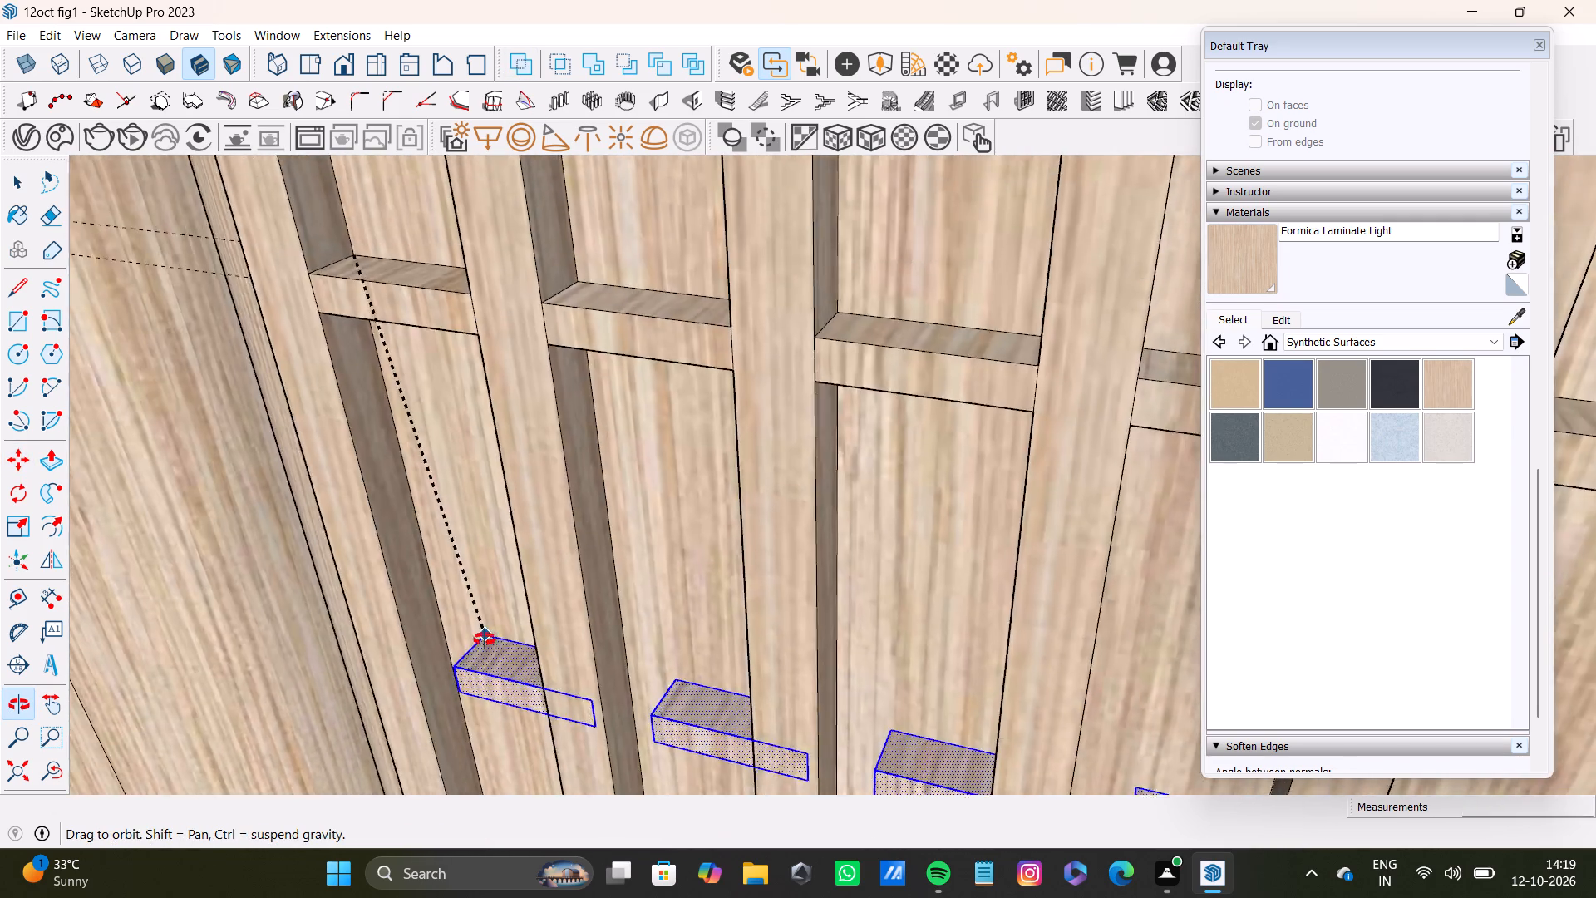
pyautogui.keyDown('shift'); pyautogui.moveTo(485, 639); pyautogui.dragTo(638, 304, button='middle'); pyautogui.keyUp('shift')
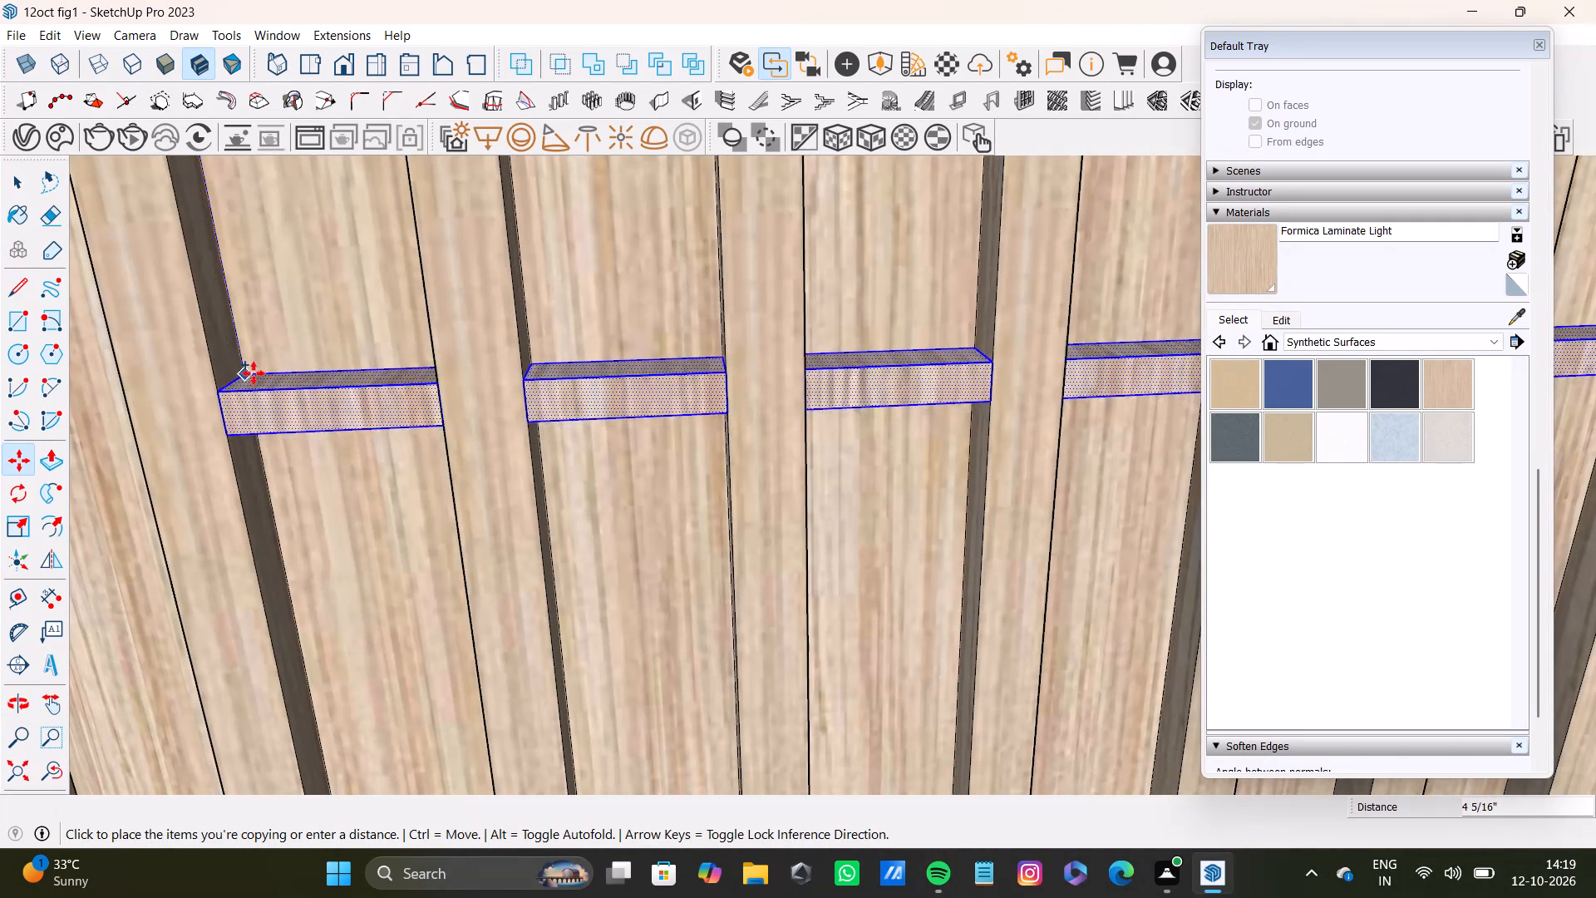
pyautogui.click(249, 373)
# Copy the new row of strips down once more along the slats to start a third row.
pyautogui.keyDown('ctrl'); pyautogui.click(246, 379); pyautogui.keyUp('ctrl')
pyautogui.scroll(-3, 353, 507)
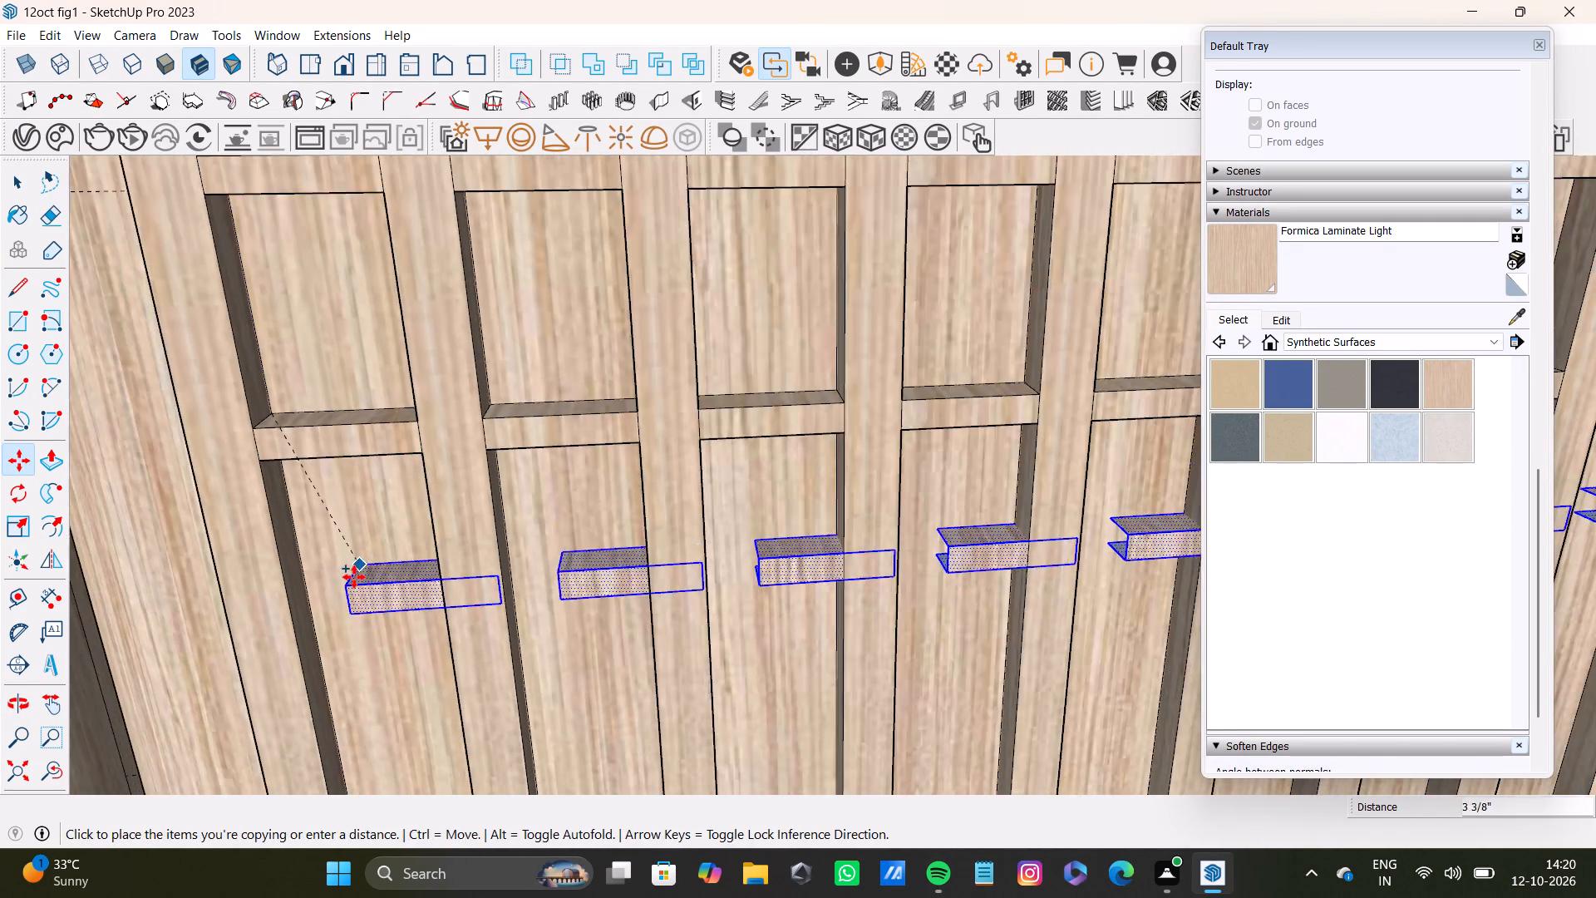
pyautogui.keyDown('shift'); pyautogui.moveTo(340, 559); pyautogui.dragTo(307, 93, button='middle'); pyautogui.keyUp('shift')
pyautogui.click(290, 237)
# Move the third row of strips 1 11/16" up toward the second row.
pyautogui.scroll(-5, 378, 279)
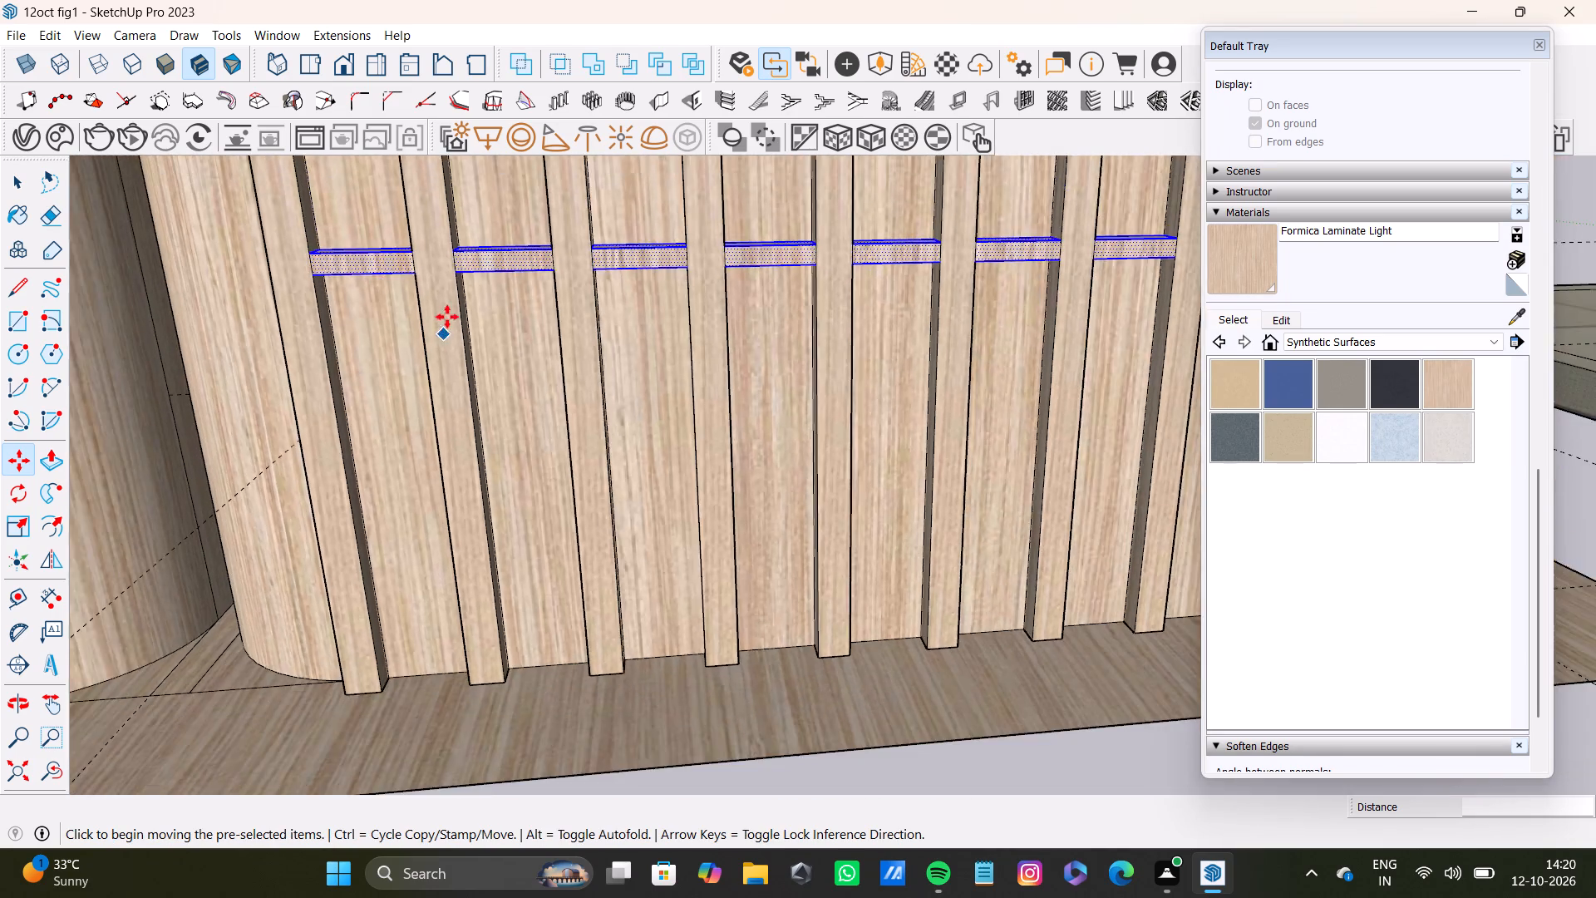
pyautogui.scroll(-8, 447, 317)
pyautogui.keyDown('shift'); pyautogui.moveTo(444, 320); pyautogui.dragTo(424, 481, button='middle'); pyautogui.keyUp('shift')
pyautogui.scroll(5, 372, 433)
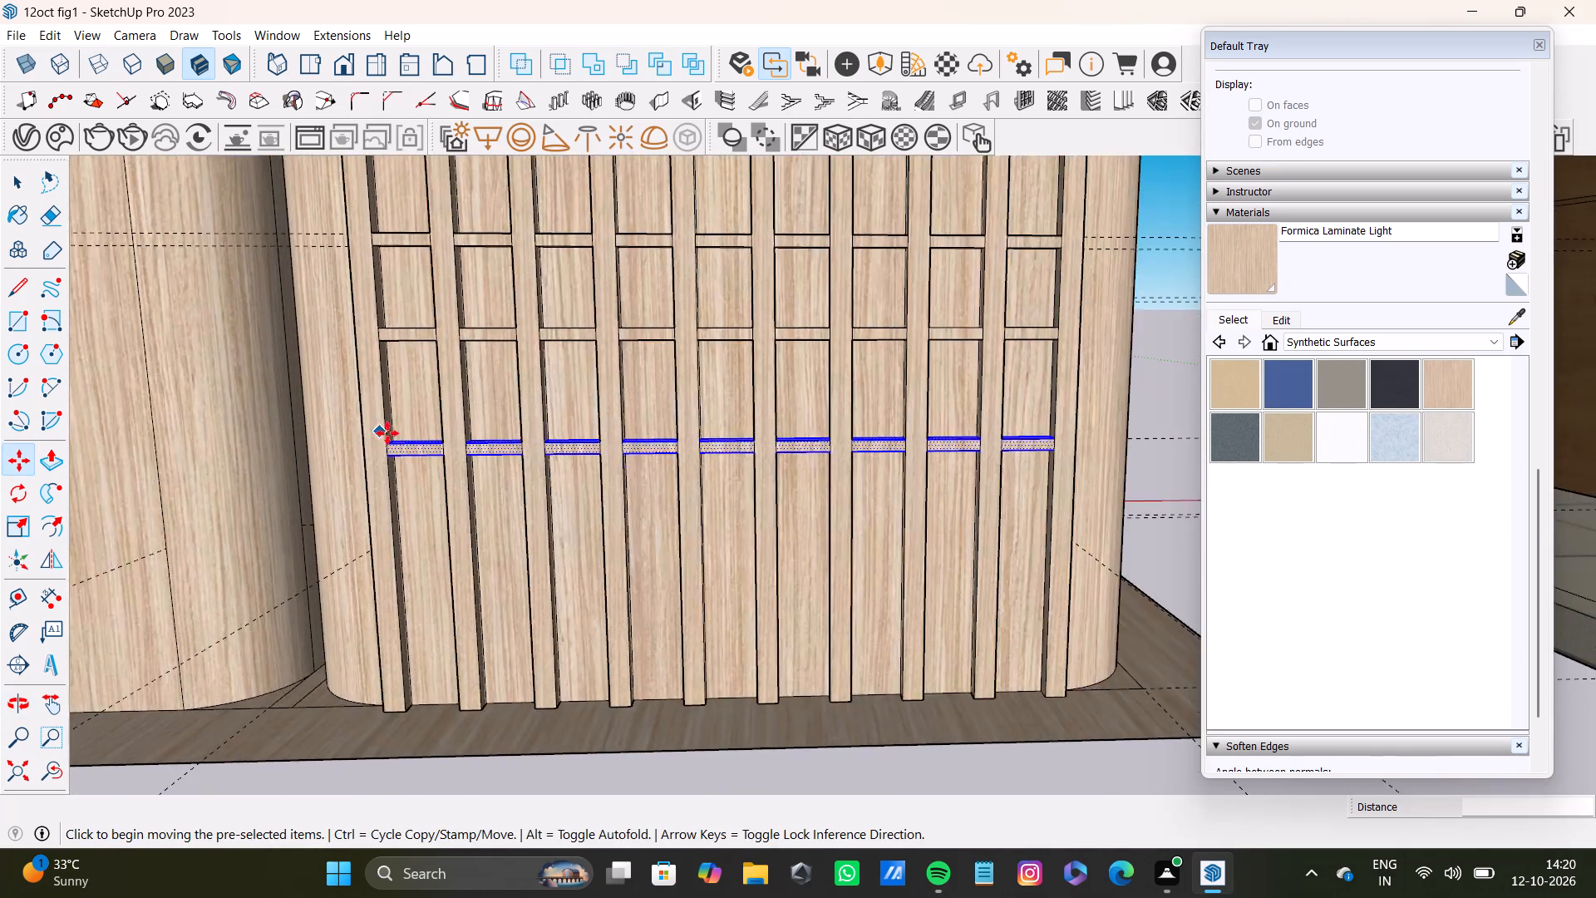
pyautogui.scroll(13, 387, 433)
pyautogui.click(397, 461)
pyautogui.scroll(-4, 461, 560)
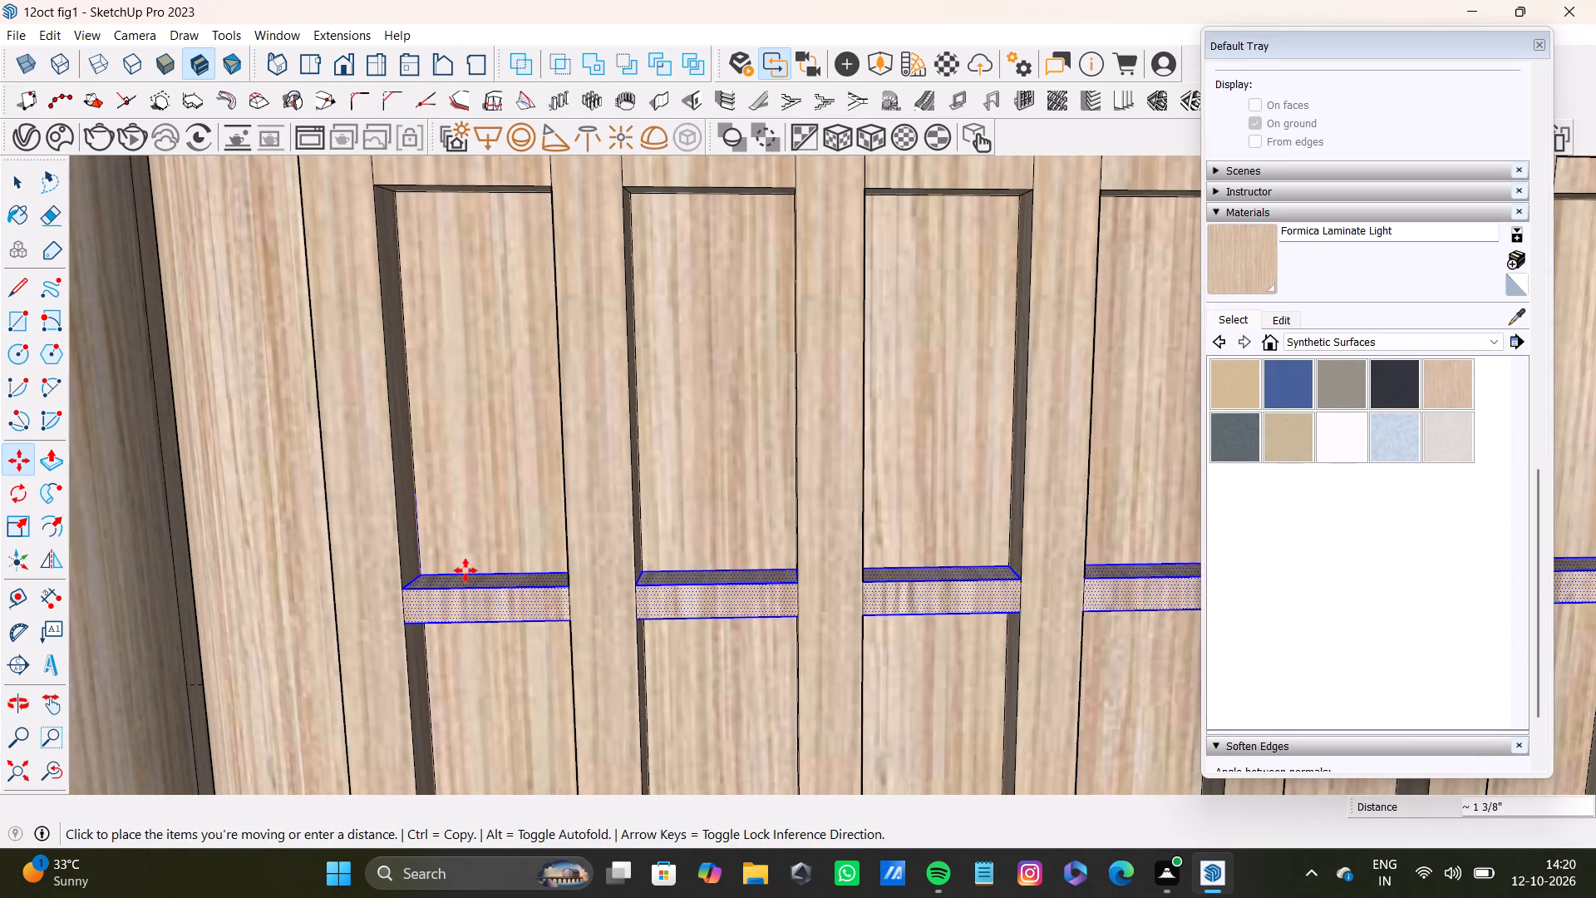
pyautogui.click(402, 389)
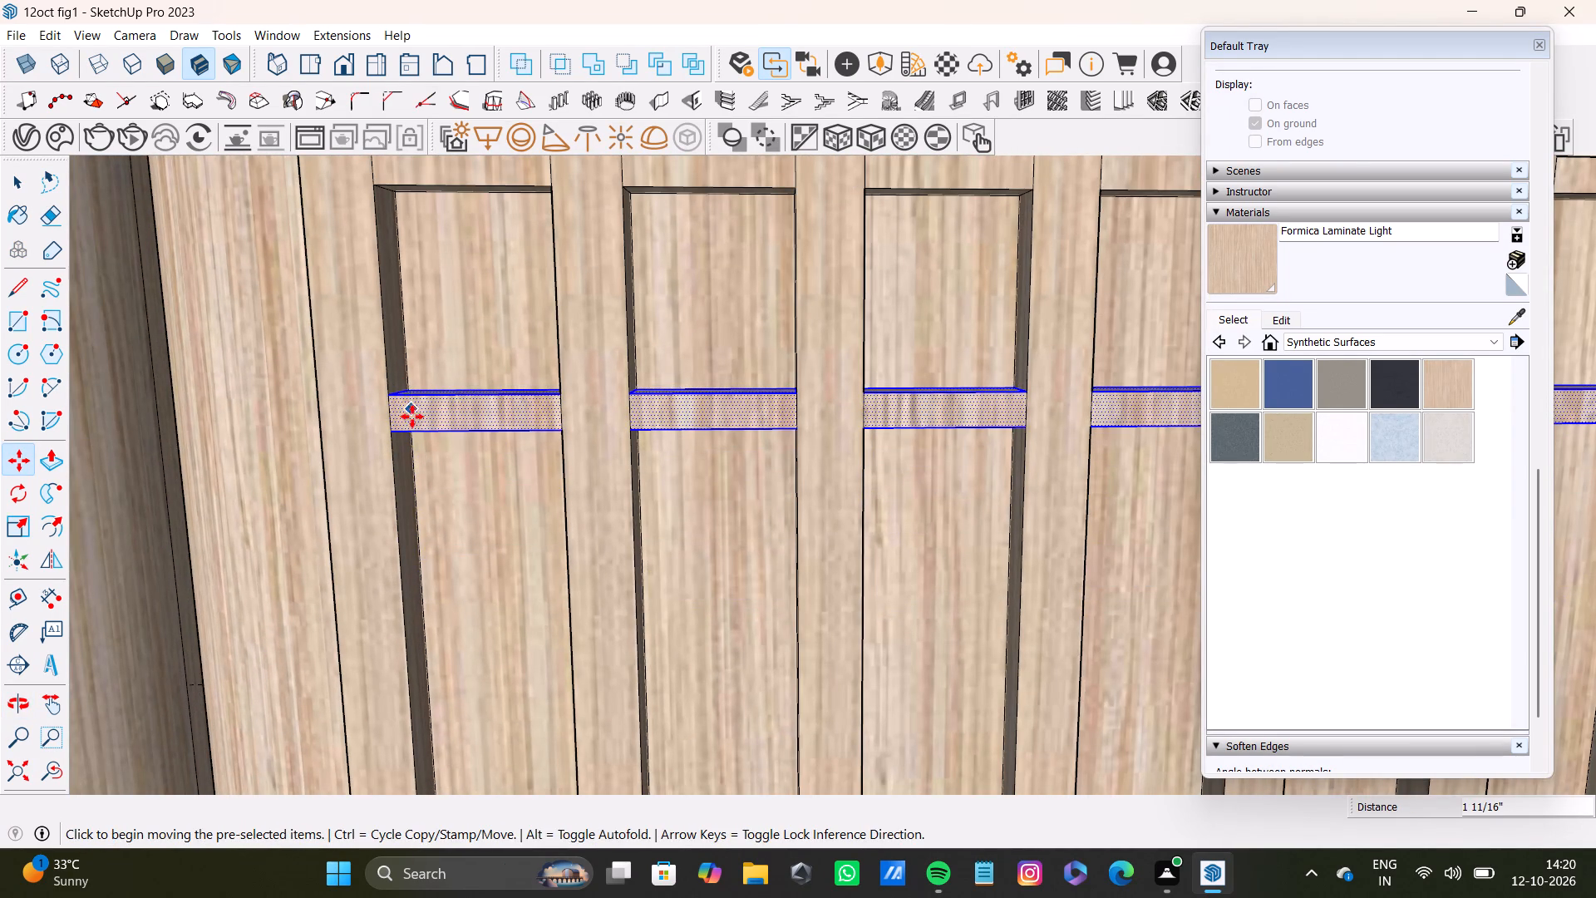
# Copy the third row of strips 3 3/16" down the slats as a fourth row.
pyautogui.moveTo(415, 411); pyautogui.dragTo(401, 618, button='middle')
pyautogui.scroll(2, 399, 475)
pyautogui.keyDown('ctrl'); pyautogui.click(401, 375); pyautogui.keyUp('ctrl')
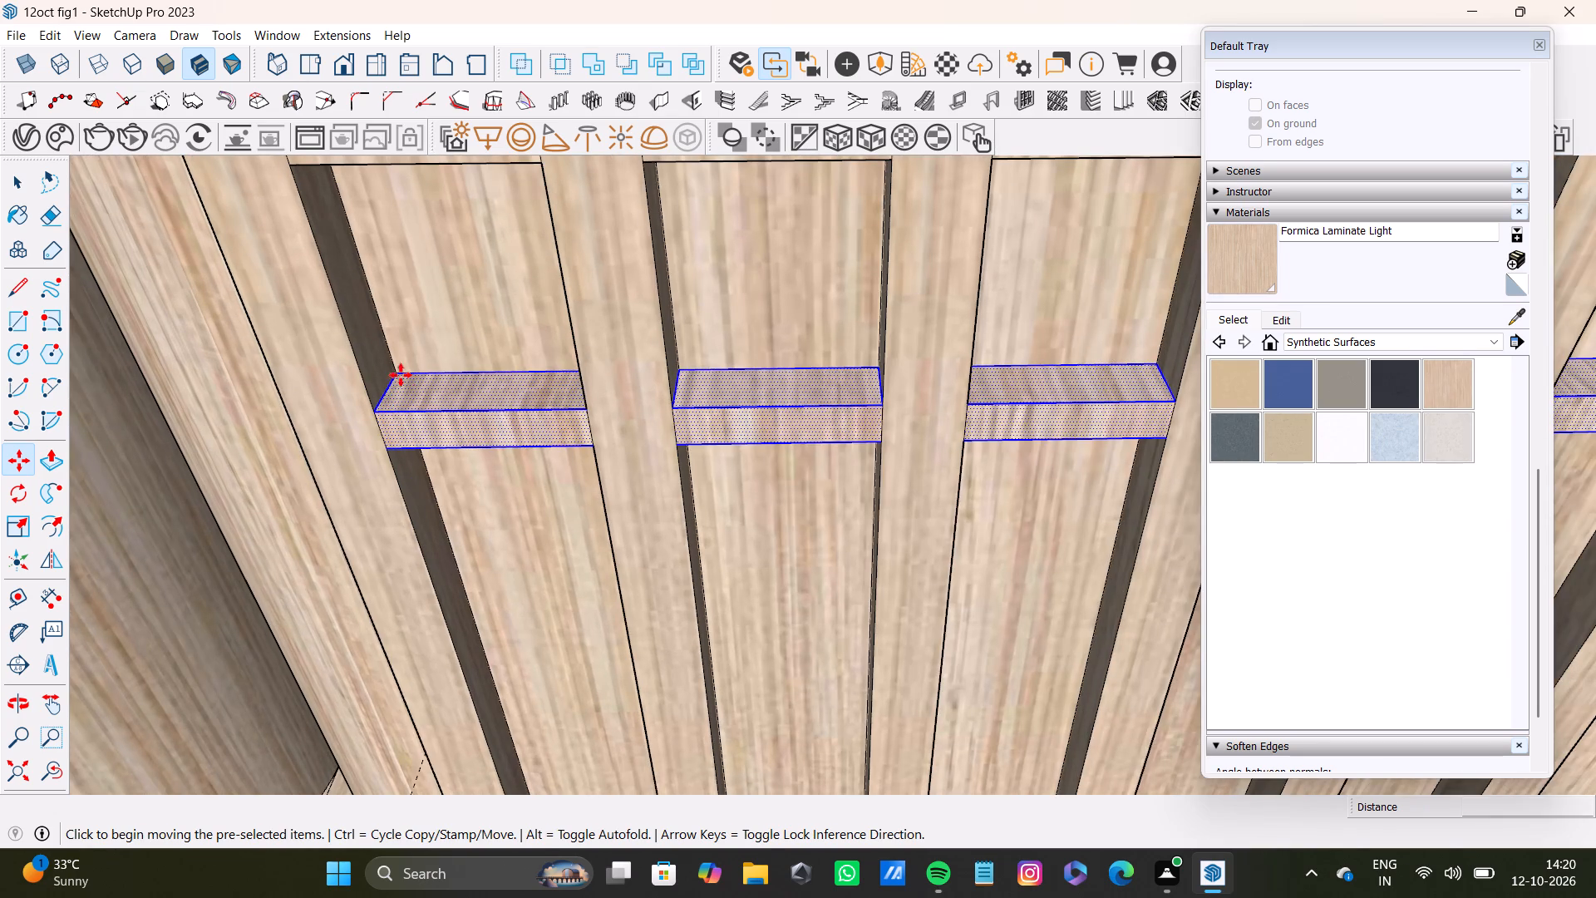
pyautogui.scroll(-2, 494, 553)
pyautogui.moveTo(539, 625); pyautogui.dragTo(470, 358, button='middle')
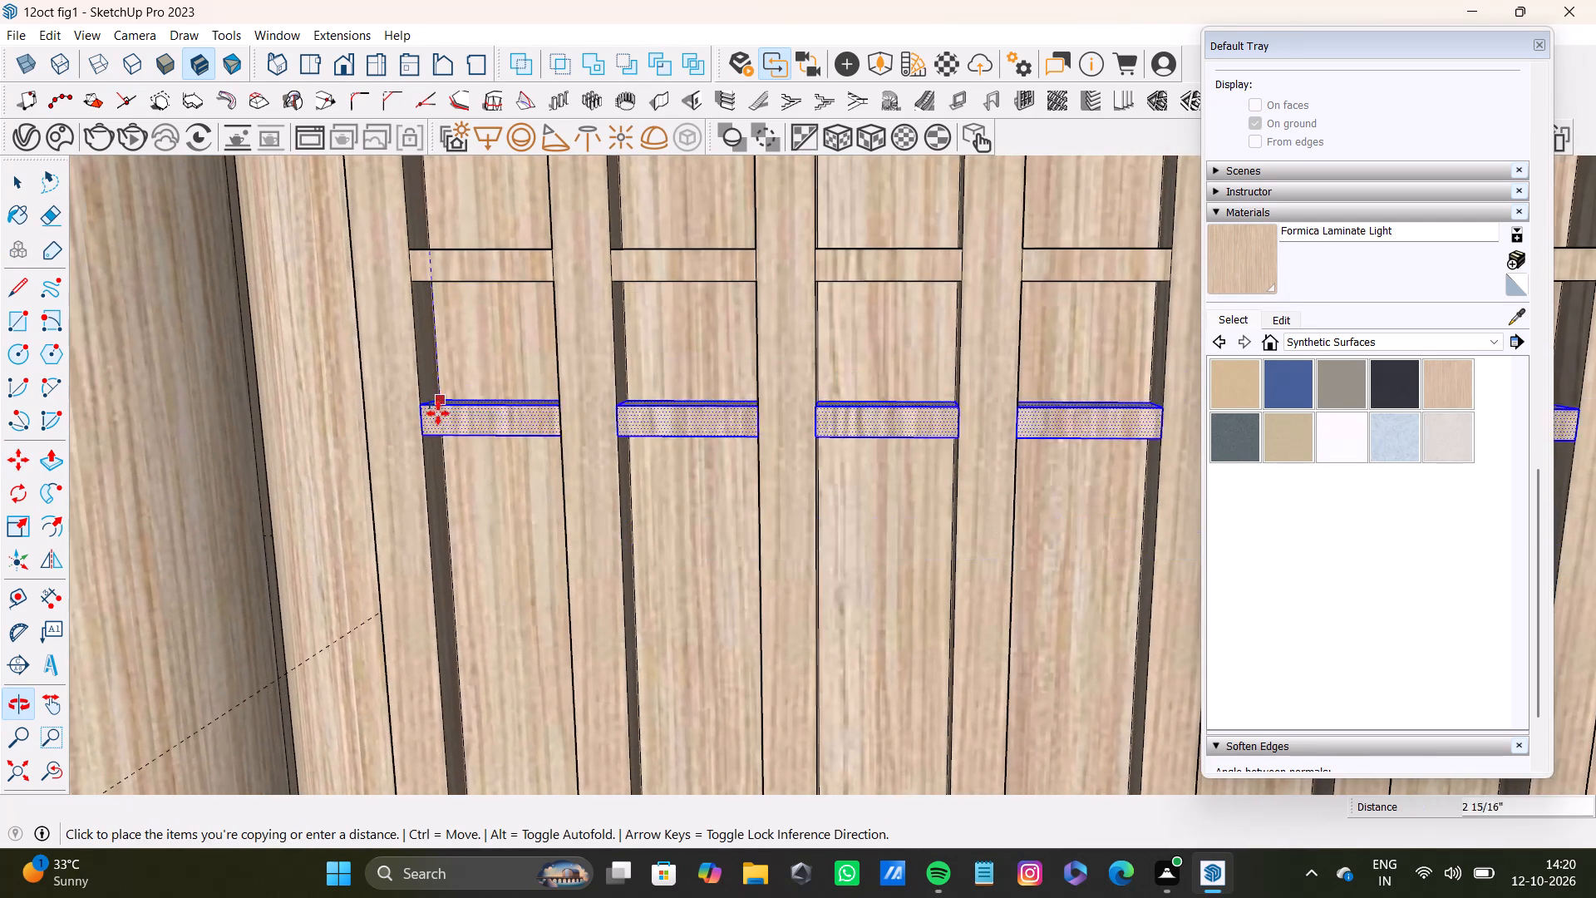
pyautogui.click(436, 421)
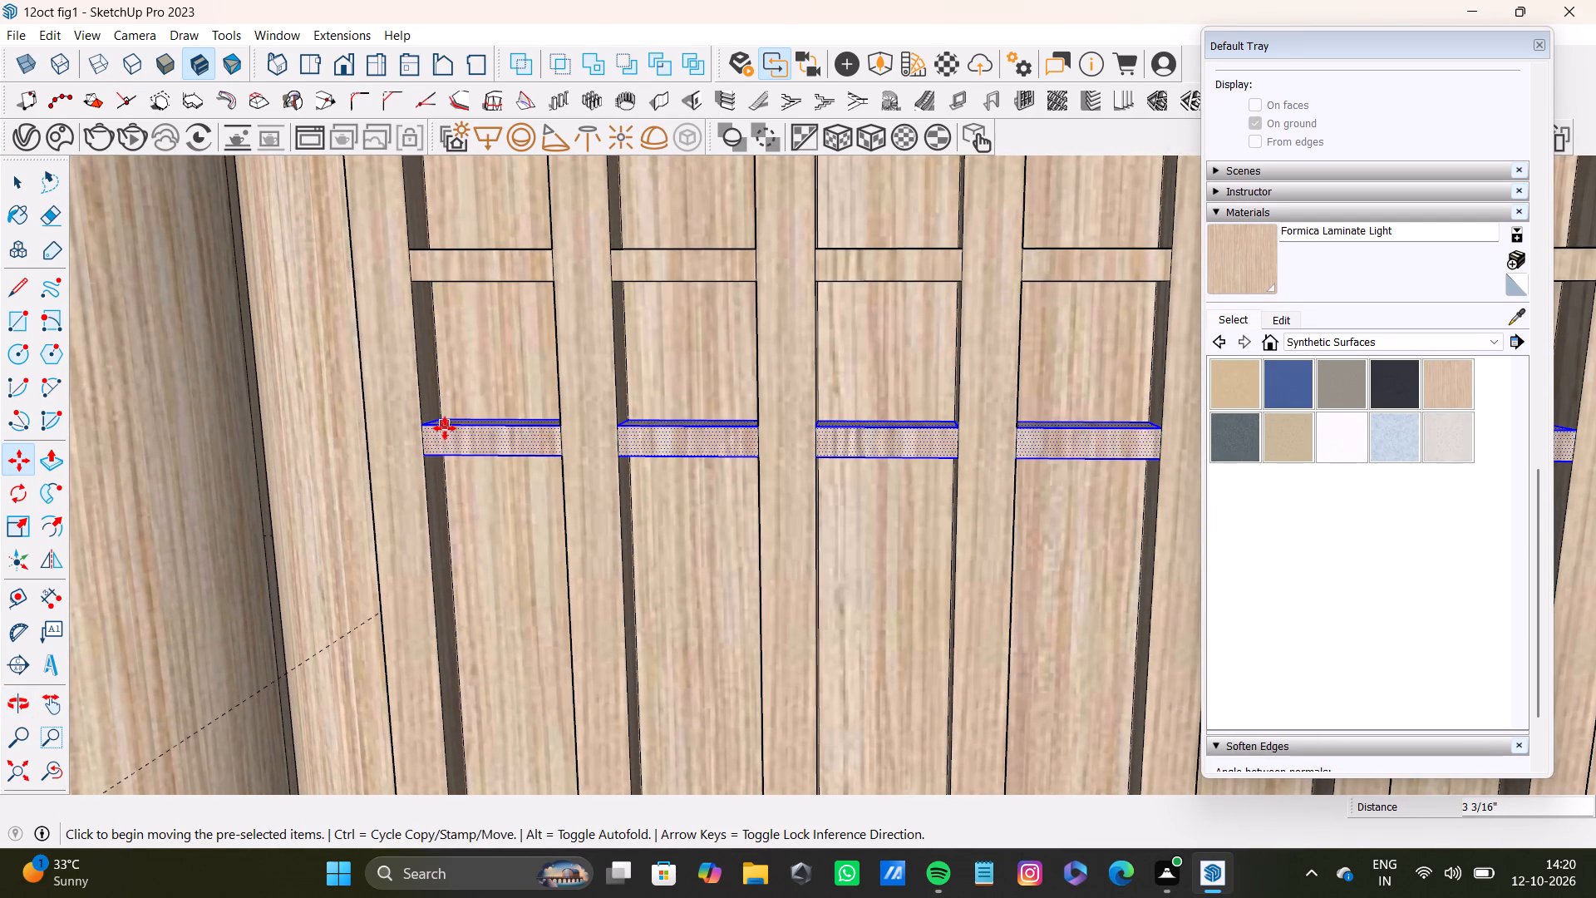
# Copy the fourth row of strips 3 1/16" down the slats as a fifth row.
pyautogui.keyDown('ctrl'); pyautogui.click(445, 428); pyautogui.keyUp('ctrl')
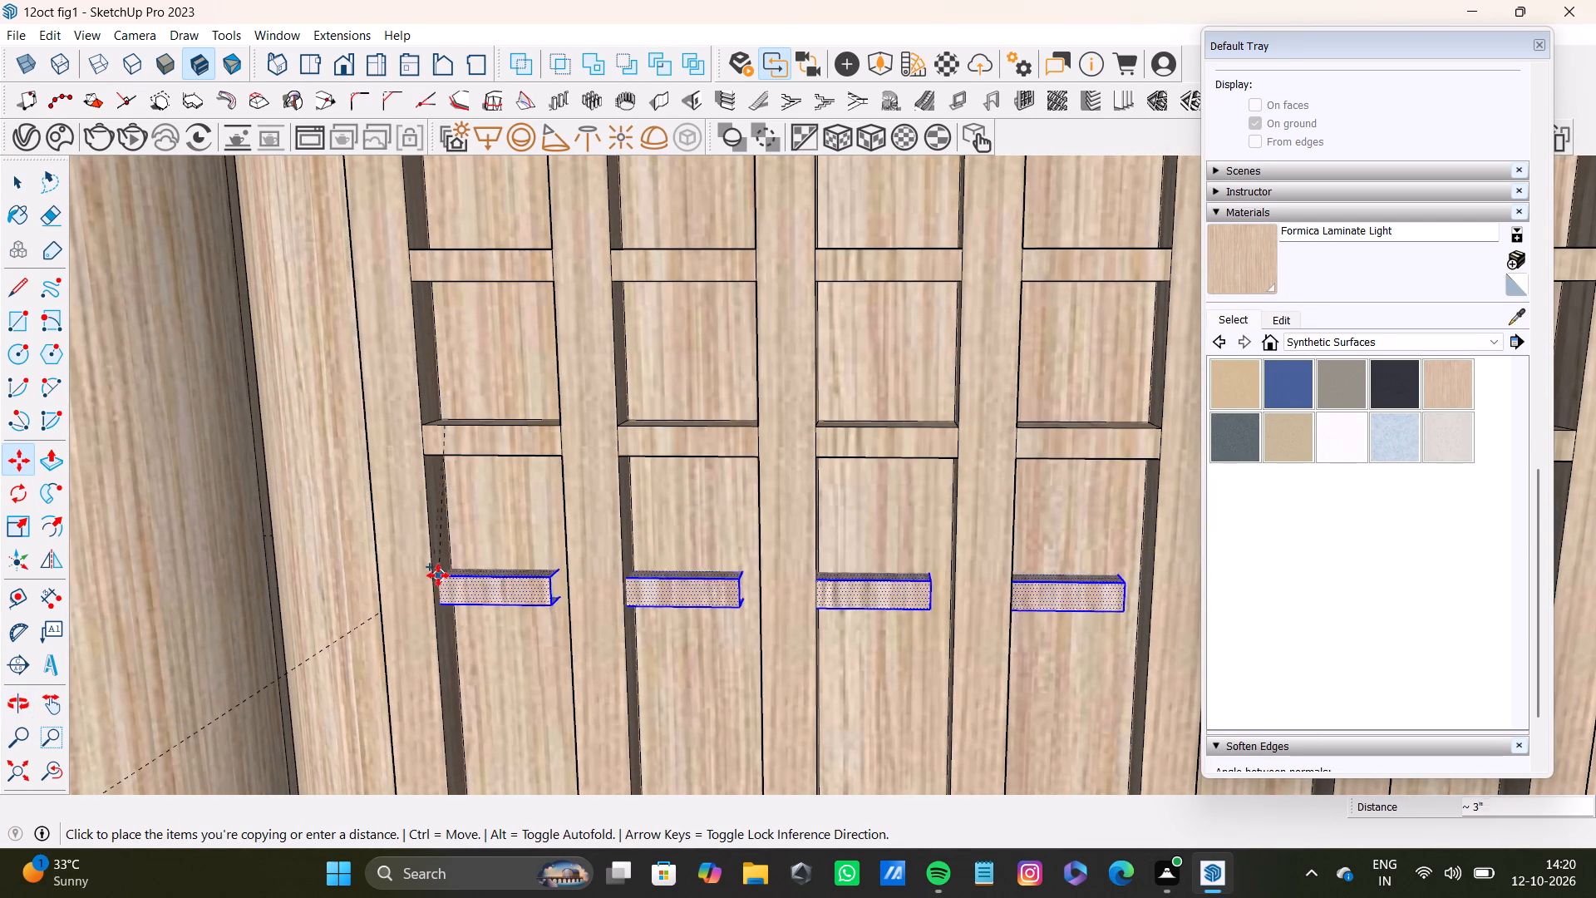
pyautogui.scroll(1, 456, 582)
pyautogui.moveTo(456, 582); pyautogui.dragTo(360, 607, button='middle')
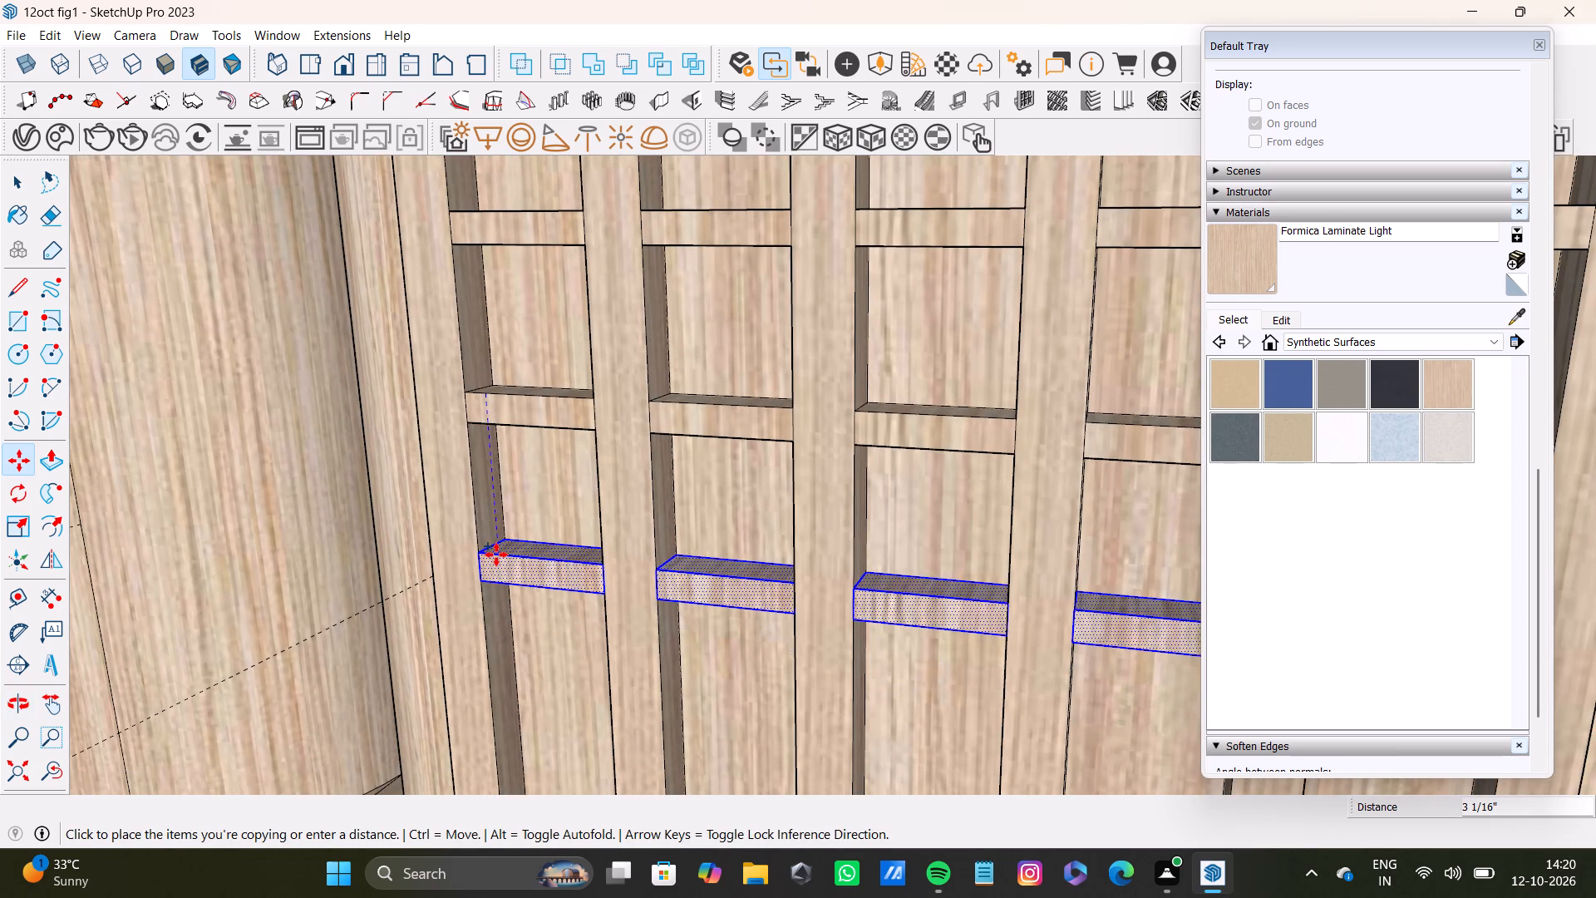
pyautogui.click(496, 555)
# Copy the fifth row of strips about 3 3/8" down the slats as a sixth row near the box's base.
pyautogui.scroll(-4, 505, 625)
pyautogui.moveTo(515, 630); pyautogui.dragTo(569, 665, button='middle')
pyautogui.scroll(-14, 596, 669)
pyautogui.keyDown('shift'); pyautogui.moveTo(588, 673); pyautogui.dragTo(572, 592, button='middle'); pyautogui.keyUp('shift')
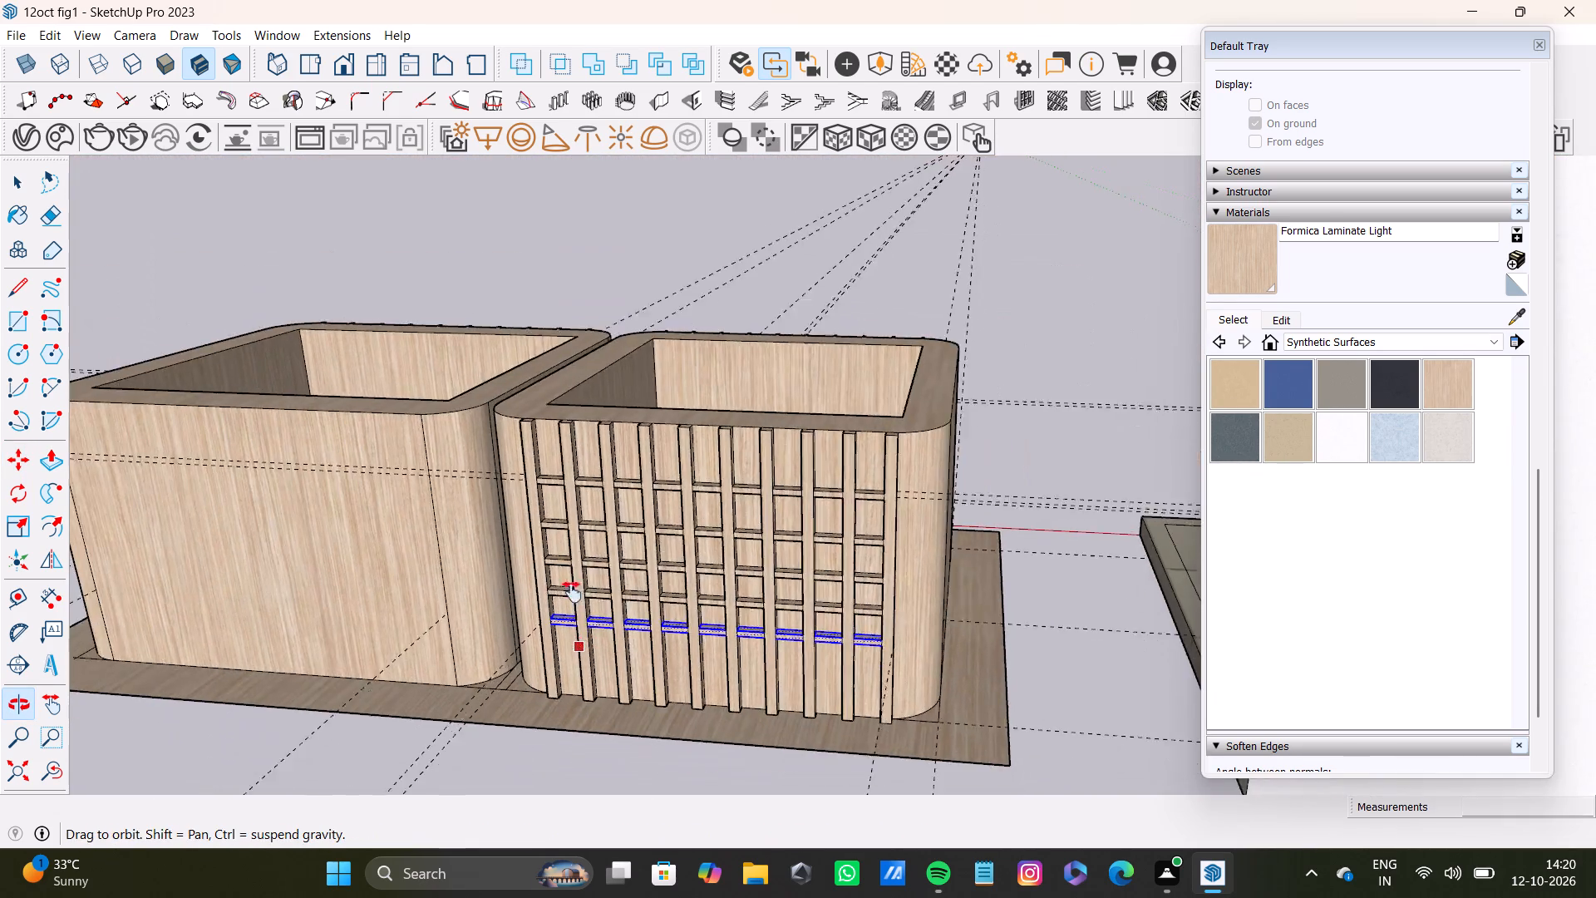
pyautogui.keyDown('shift'); pyautogui.moveTo(572, 592); pyautogui.dragTo(707, 807, button='middle'); pyautogui.keyUp('shift')
pyautogui.scroll(-10, 671, 728)
pyautogui.keyDown('shift'); pyautogui.moveTo(630, 625); pyautogui.dragTo(656, 363, button='middle'); pyautogui.keyUp('shift')
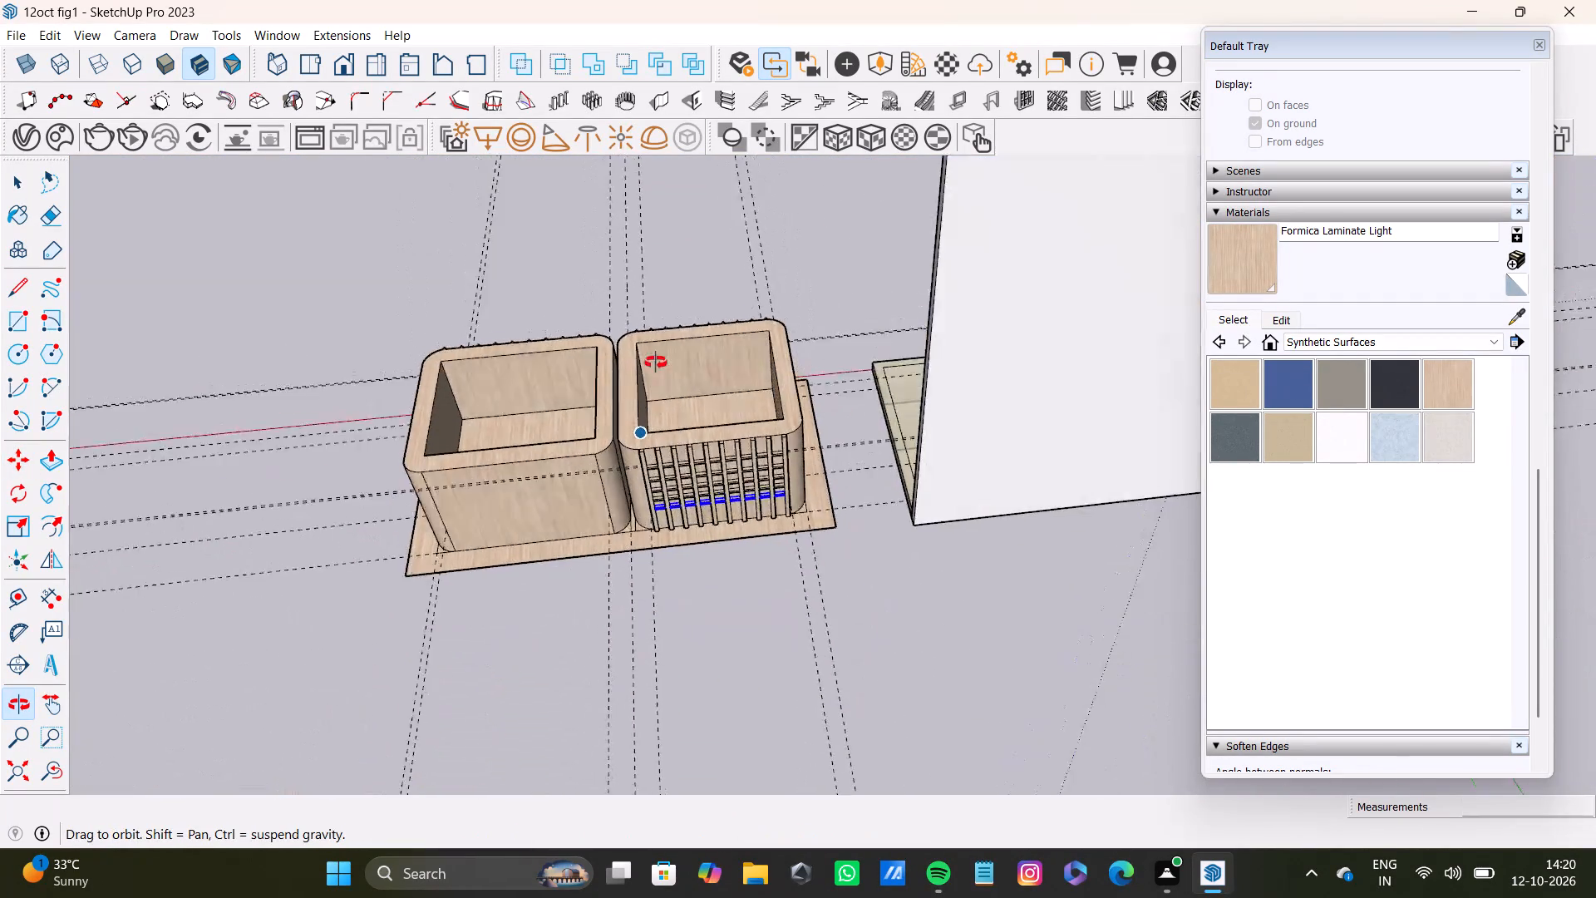
pyautogui.keyDown('shift'); pyautogui.moveTo(656, 363); pyautogui.dragTo(602, 134, button='middle'); pyautogui.keyUp('shift')
pyautogui.scroll(4, 576, 556)
pyautogui.moveTo(629, 638); pyautogui.dragTo(603, 521, button='middle')
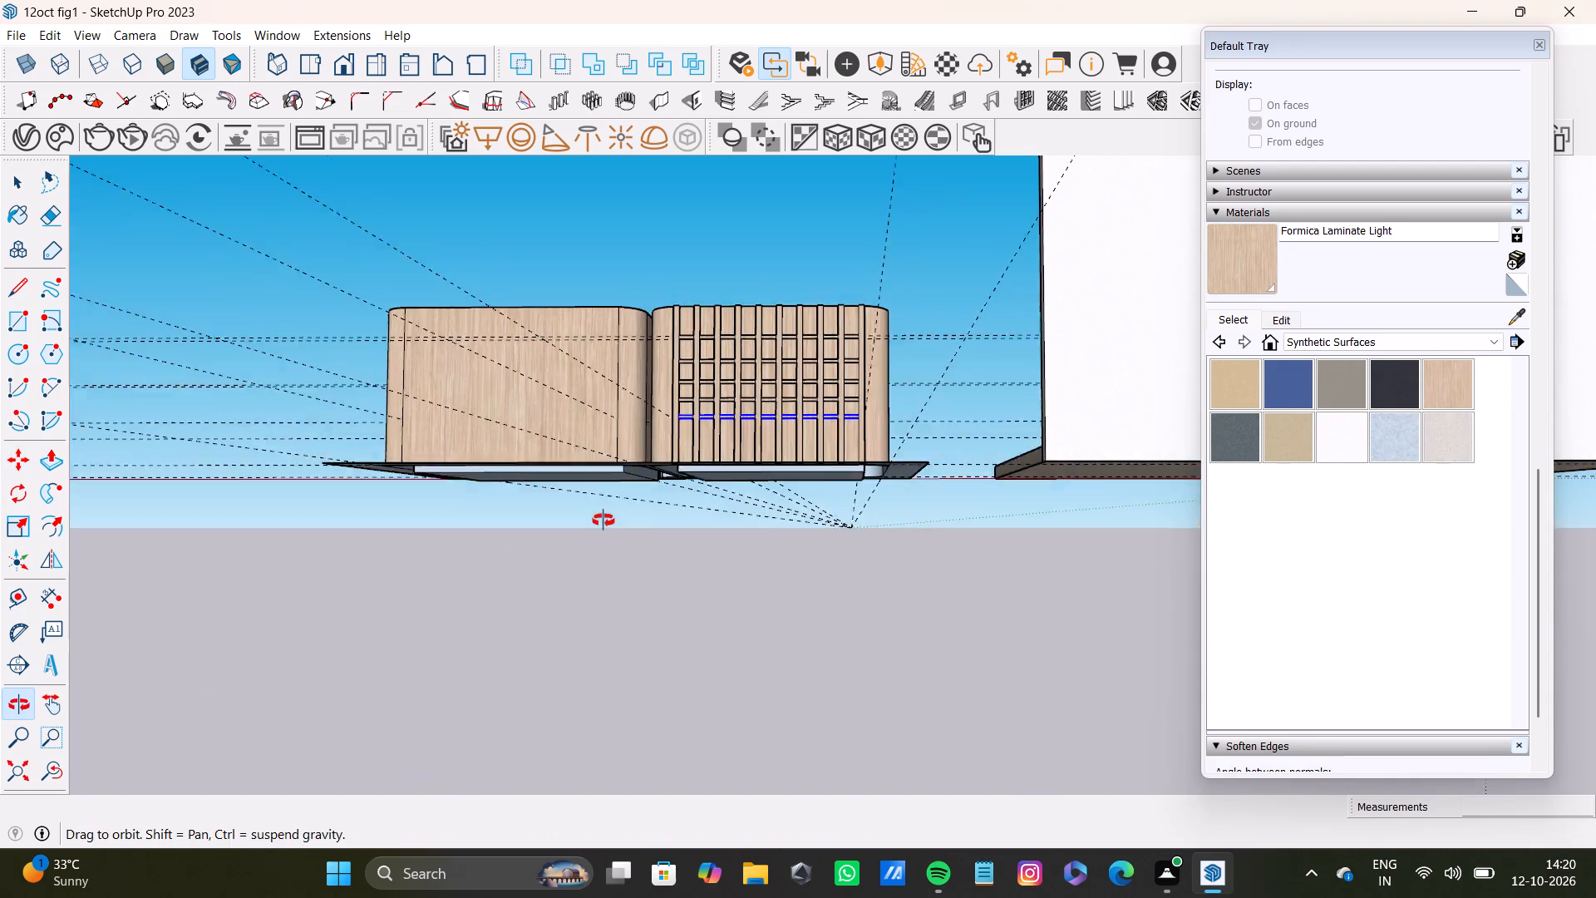
pyautogui.moveTo(603, 521); pyautogui.dragTo(562, 648, button='middle')
pyautogui.scroll(20, 668, 574)
pyautogui.scroll(1, 668, 574)
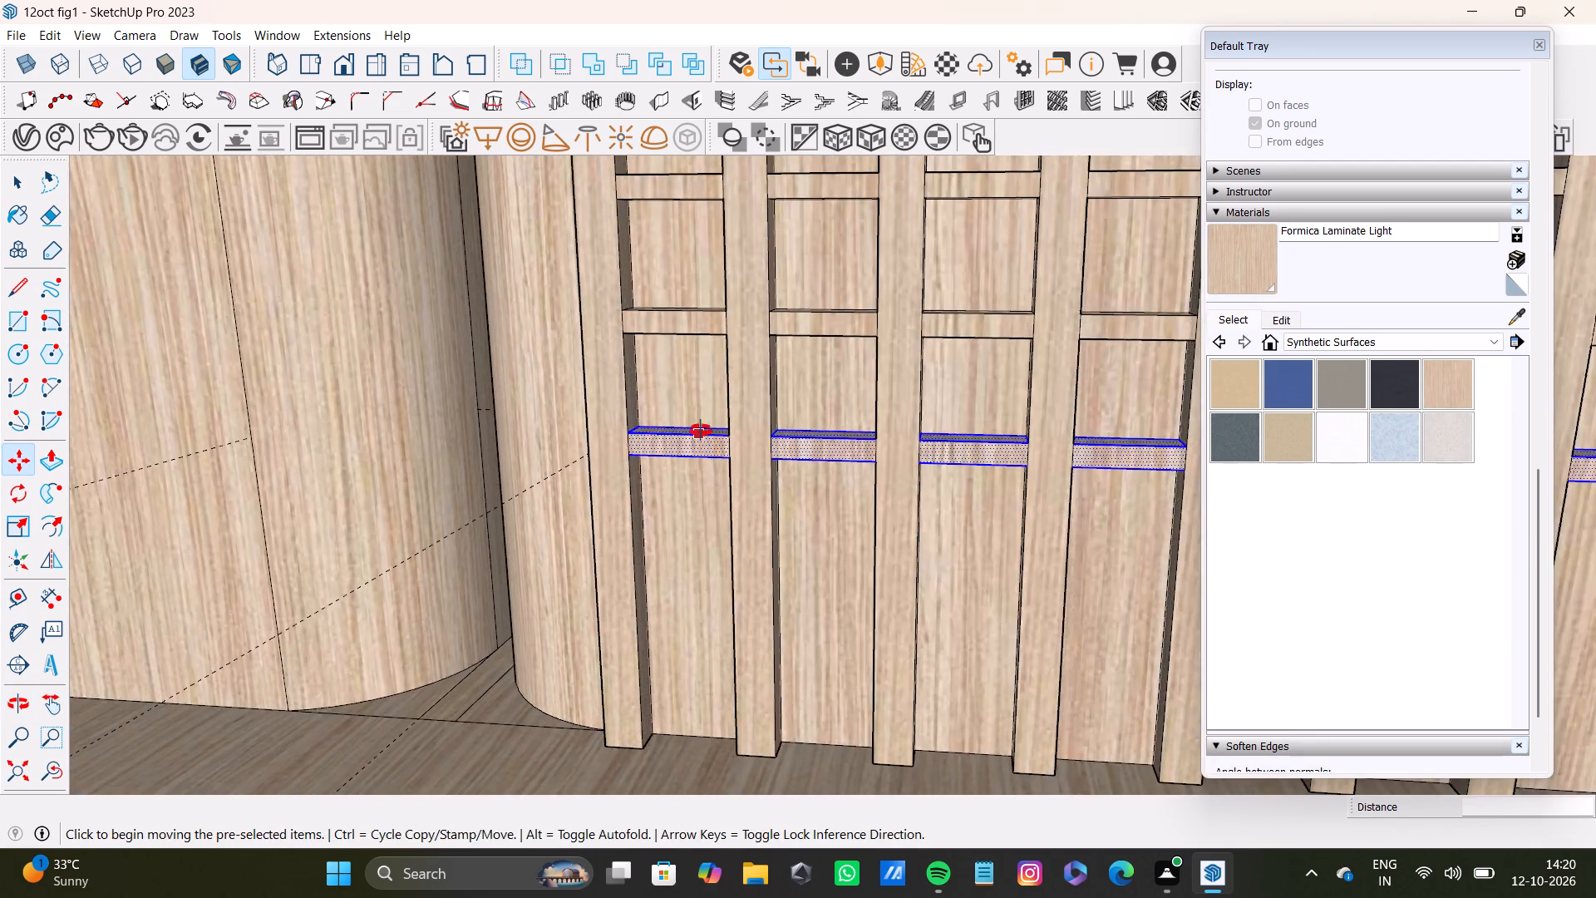
pyautogui.moveTo(701, 431); pyautogui.dragTo(687, 538, button='middle')
pyautogui.scroll(6, 677, 457)
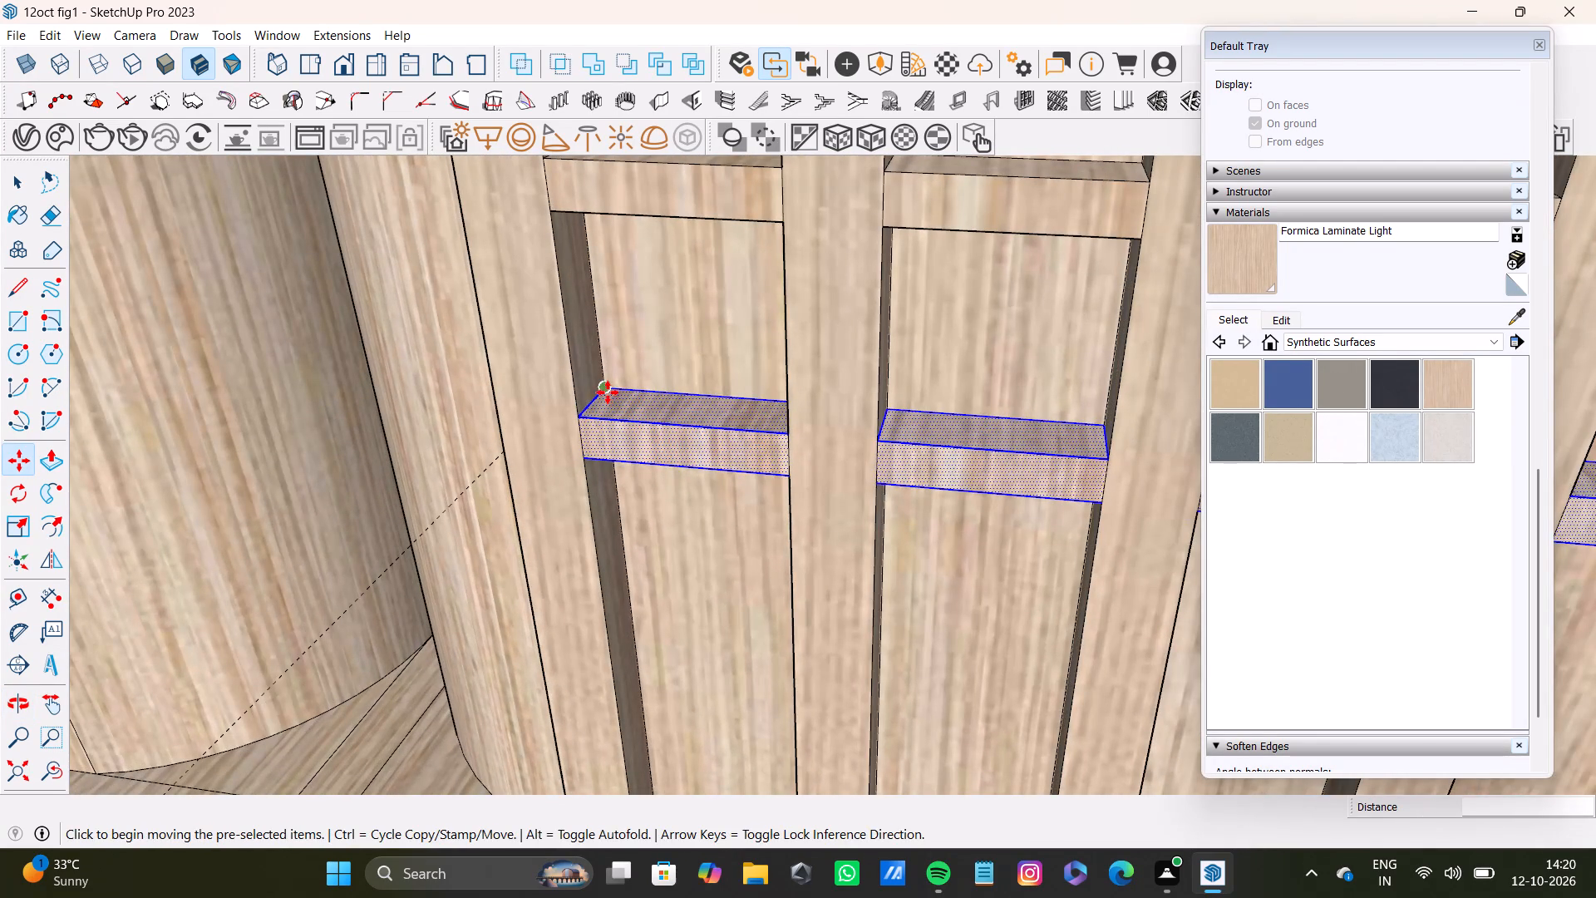
pyautogui.click(608, 392)
pyautogui.click(623, 602)
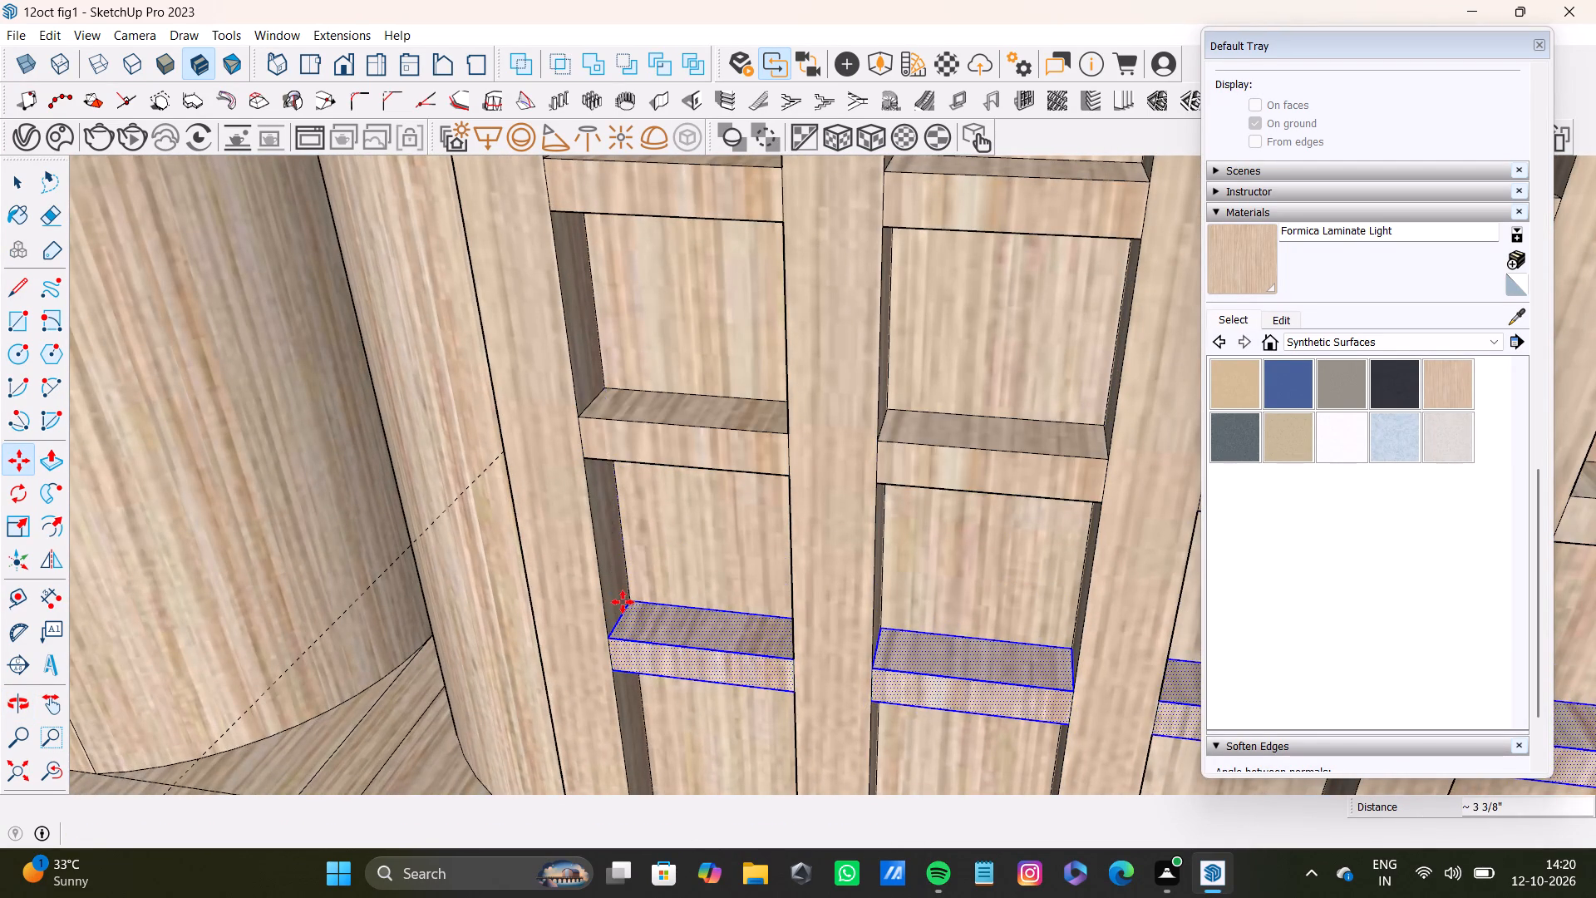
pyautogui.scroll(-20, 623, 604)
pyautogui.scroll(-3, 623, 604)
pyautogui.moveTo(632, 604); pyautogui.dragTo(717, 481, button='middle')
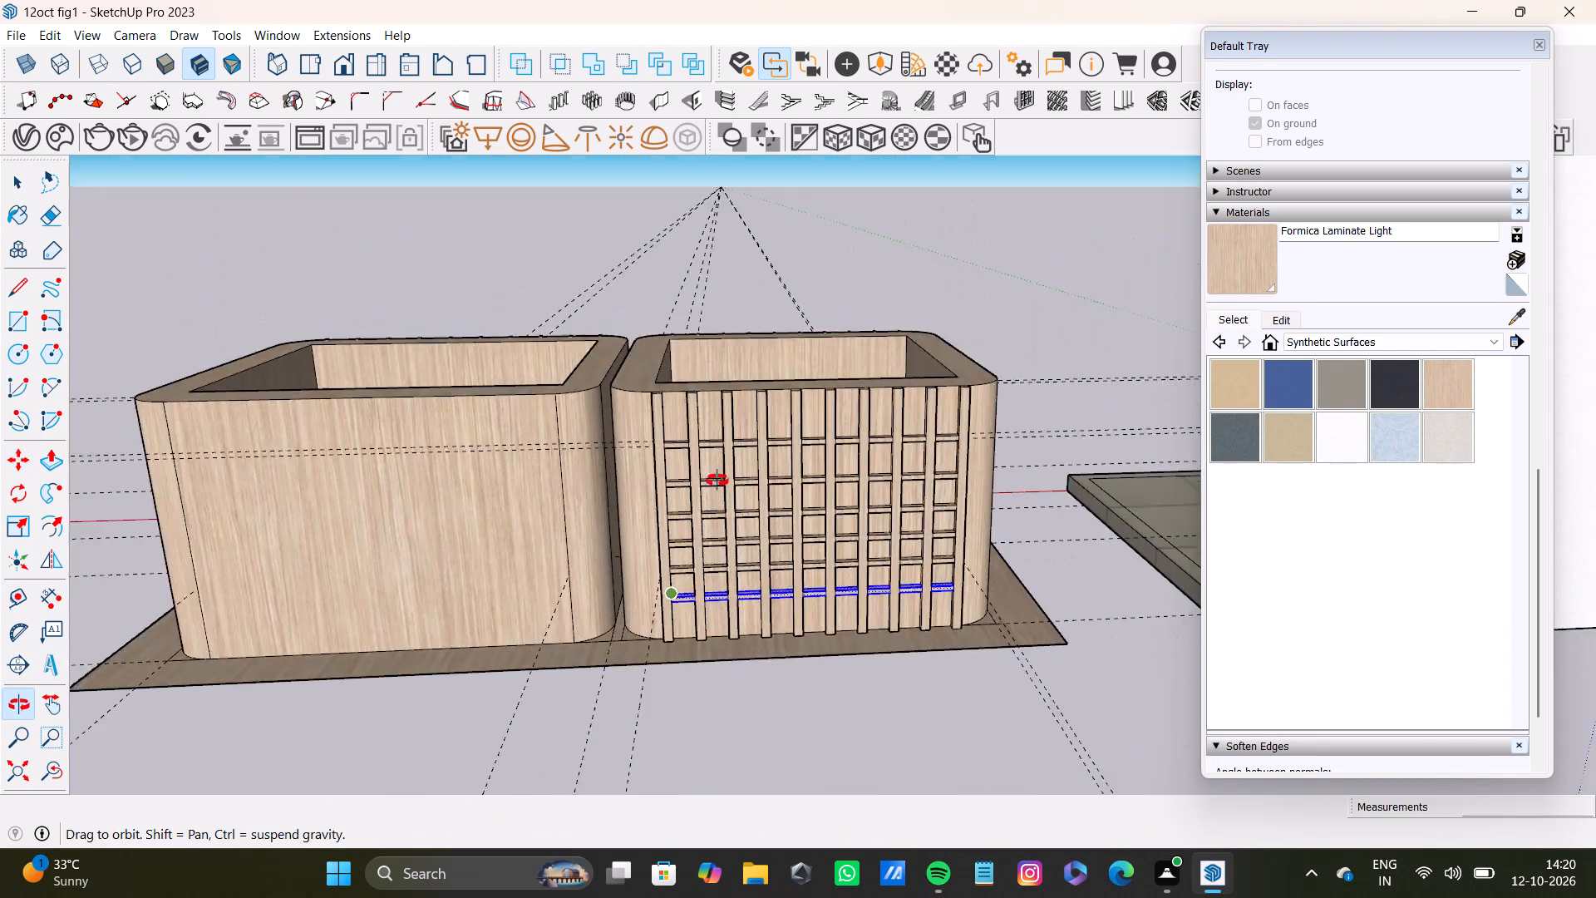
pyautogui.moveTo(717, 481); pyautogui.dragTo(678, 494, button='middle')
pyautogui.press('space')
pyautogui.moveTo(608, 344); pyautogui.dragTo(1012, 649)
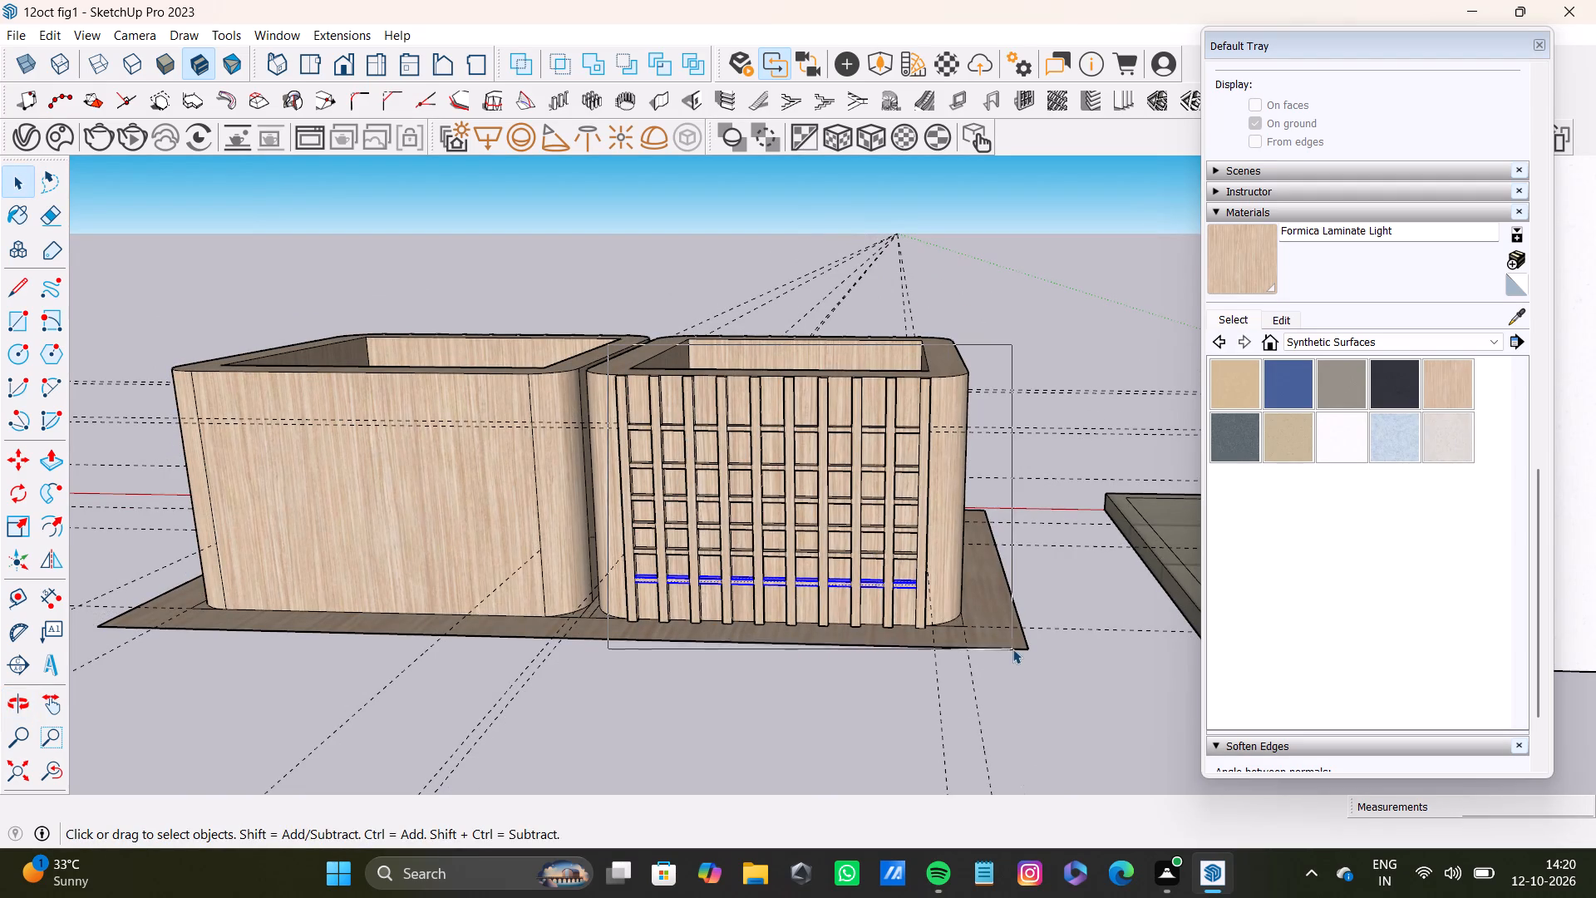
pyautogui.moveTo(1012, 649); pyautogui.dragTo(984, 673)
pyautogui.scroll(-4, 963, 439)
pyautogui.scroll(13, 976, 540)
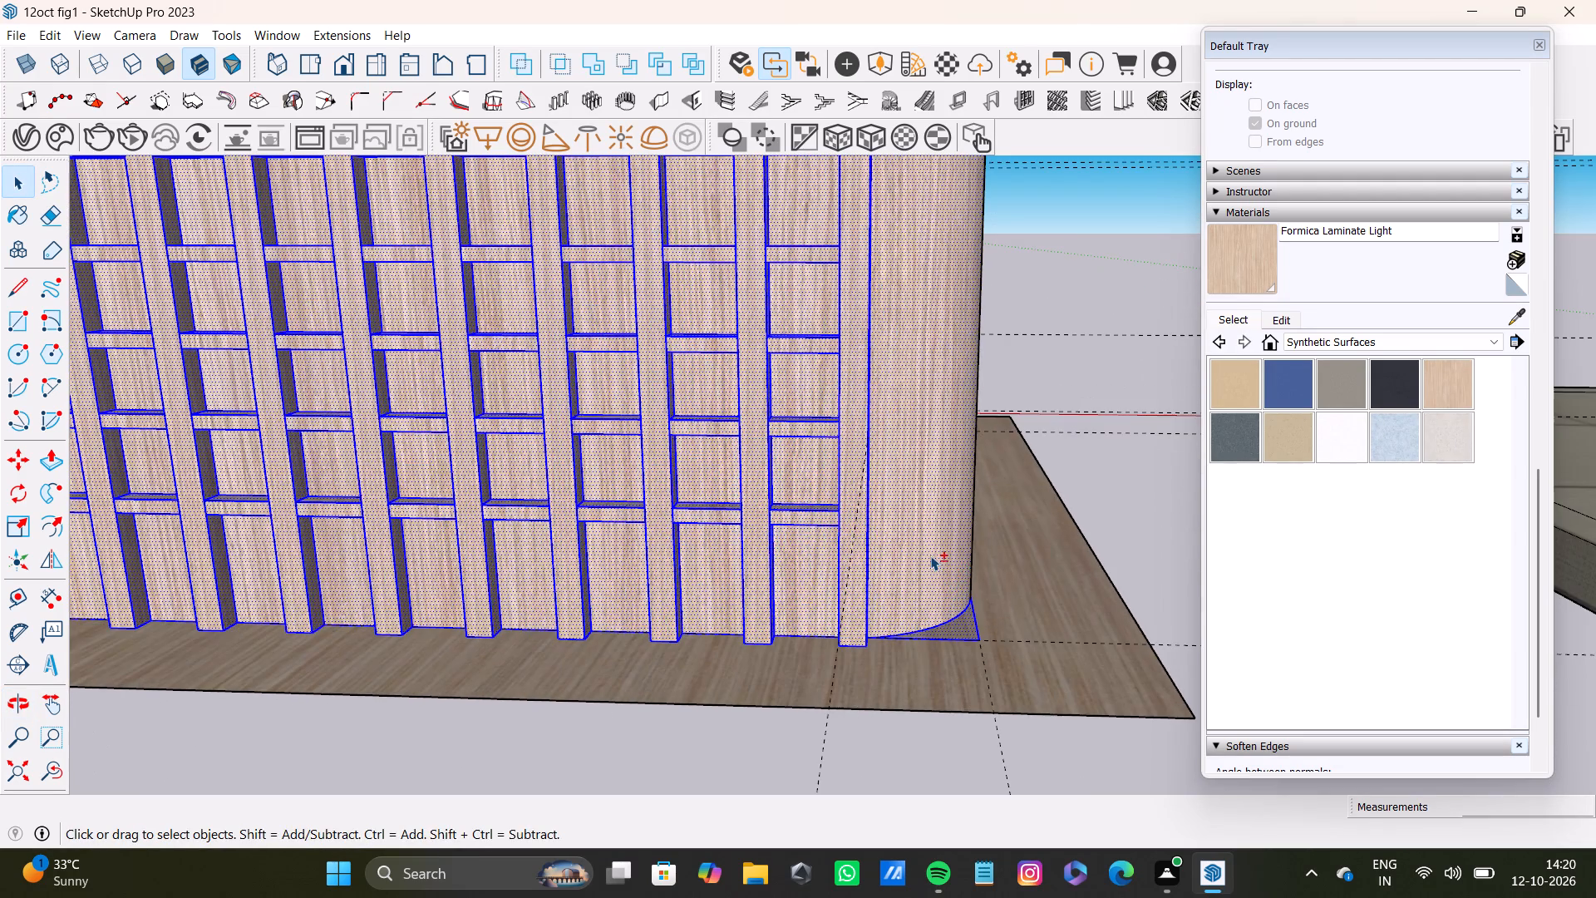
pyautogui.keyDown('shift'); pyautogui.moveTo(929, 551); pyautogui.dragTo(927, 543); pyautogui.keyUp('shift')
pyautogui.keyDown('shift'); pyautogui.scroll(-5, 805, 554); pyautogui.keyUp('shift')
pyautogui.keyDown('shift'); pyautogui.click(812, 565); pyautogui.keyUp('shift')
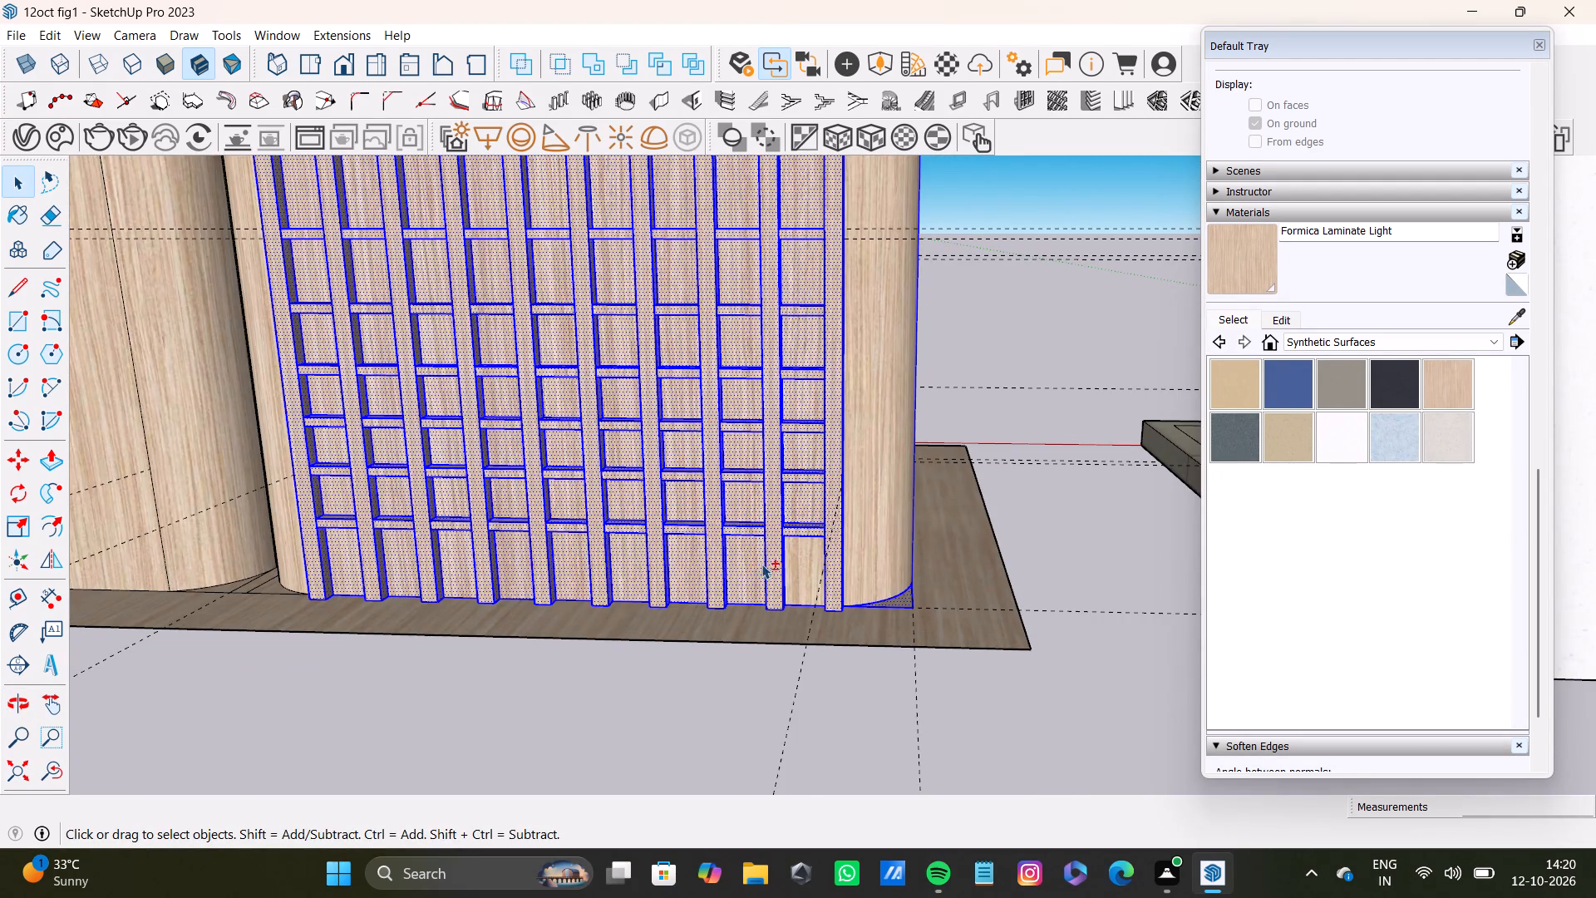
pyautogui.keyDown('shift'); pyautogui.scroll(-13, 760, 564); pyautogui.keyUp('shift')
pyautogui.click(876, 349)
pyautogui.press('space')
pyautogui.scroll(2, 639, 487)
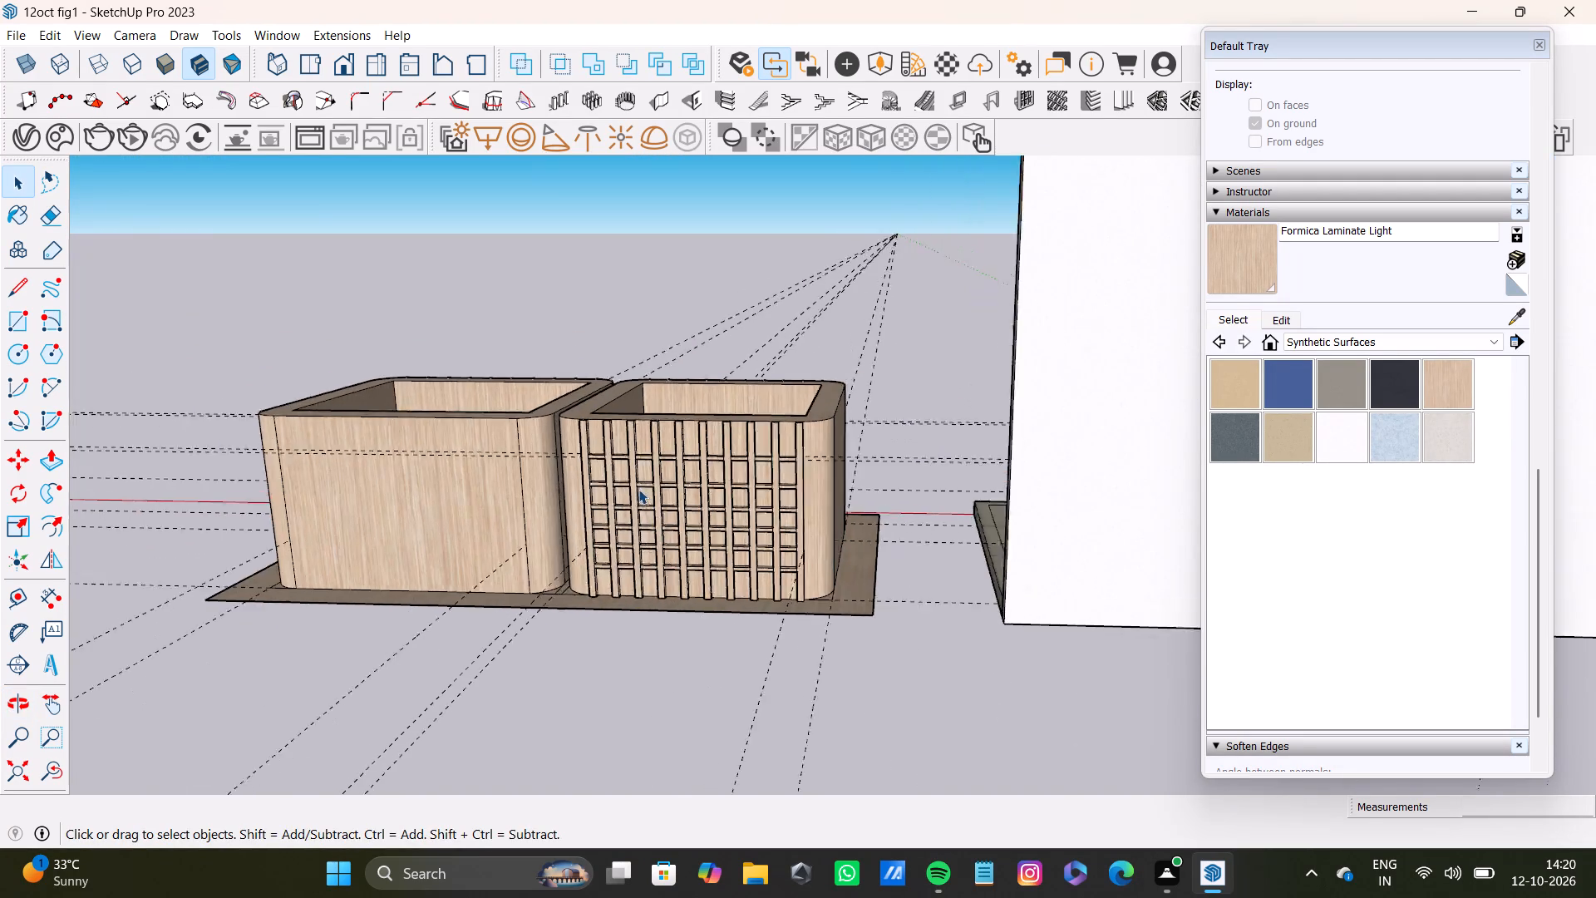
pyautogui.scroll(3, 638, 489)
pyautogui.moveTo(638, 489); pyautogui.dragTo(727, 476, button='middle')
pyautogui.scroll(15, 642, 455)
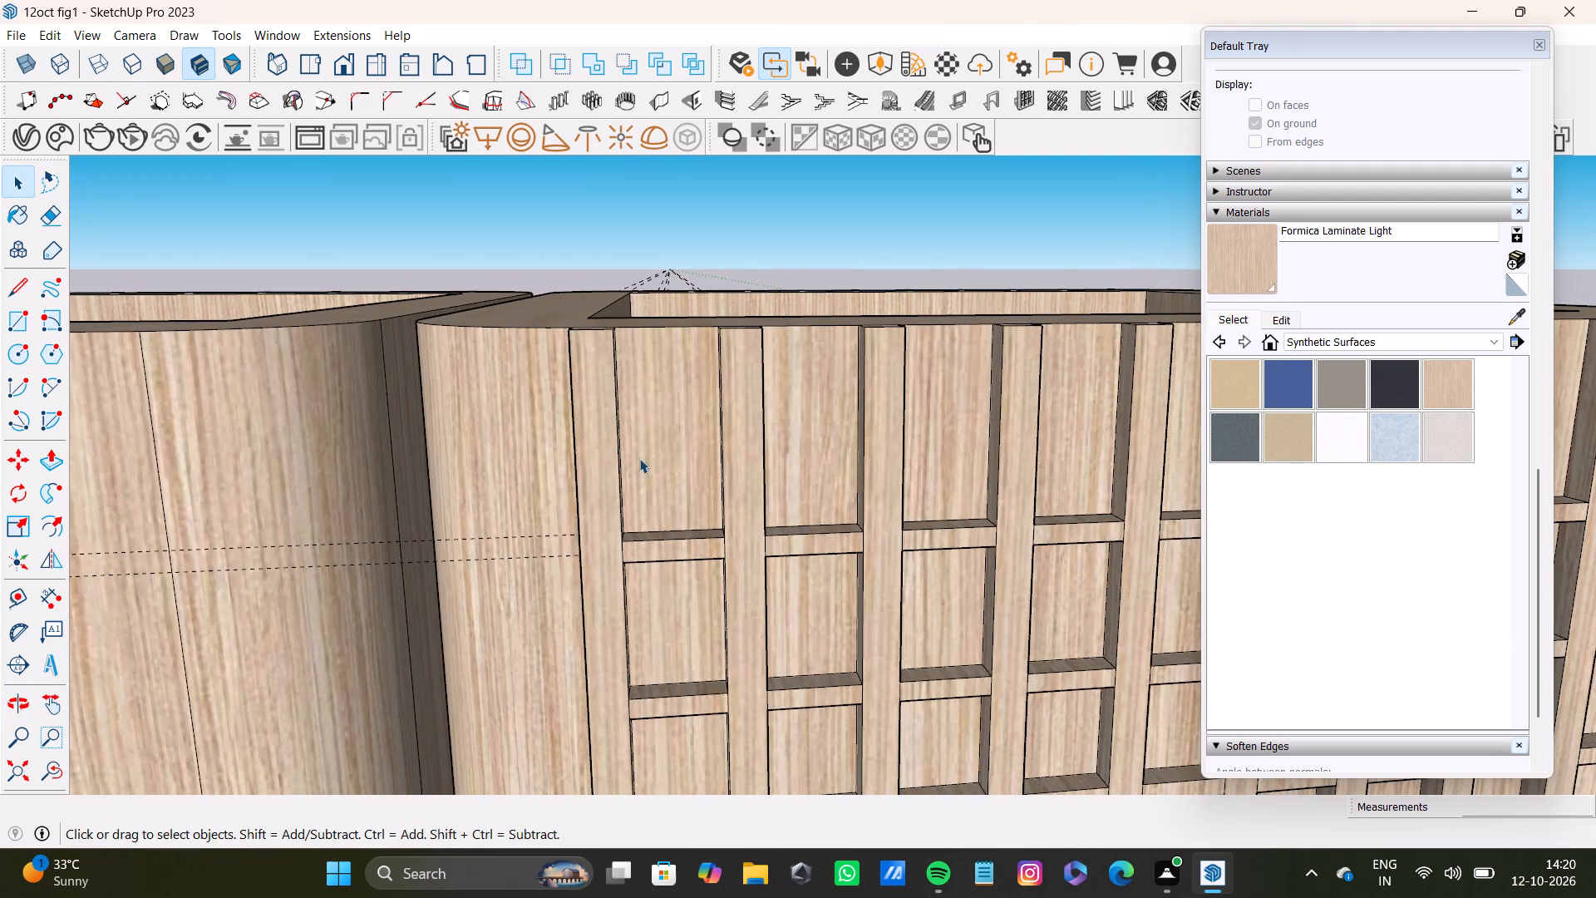
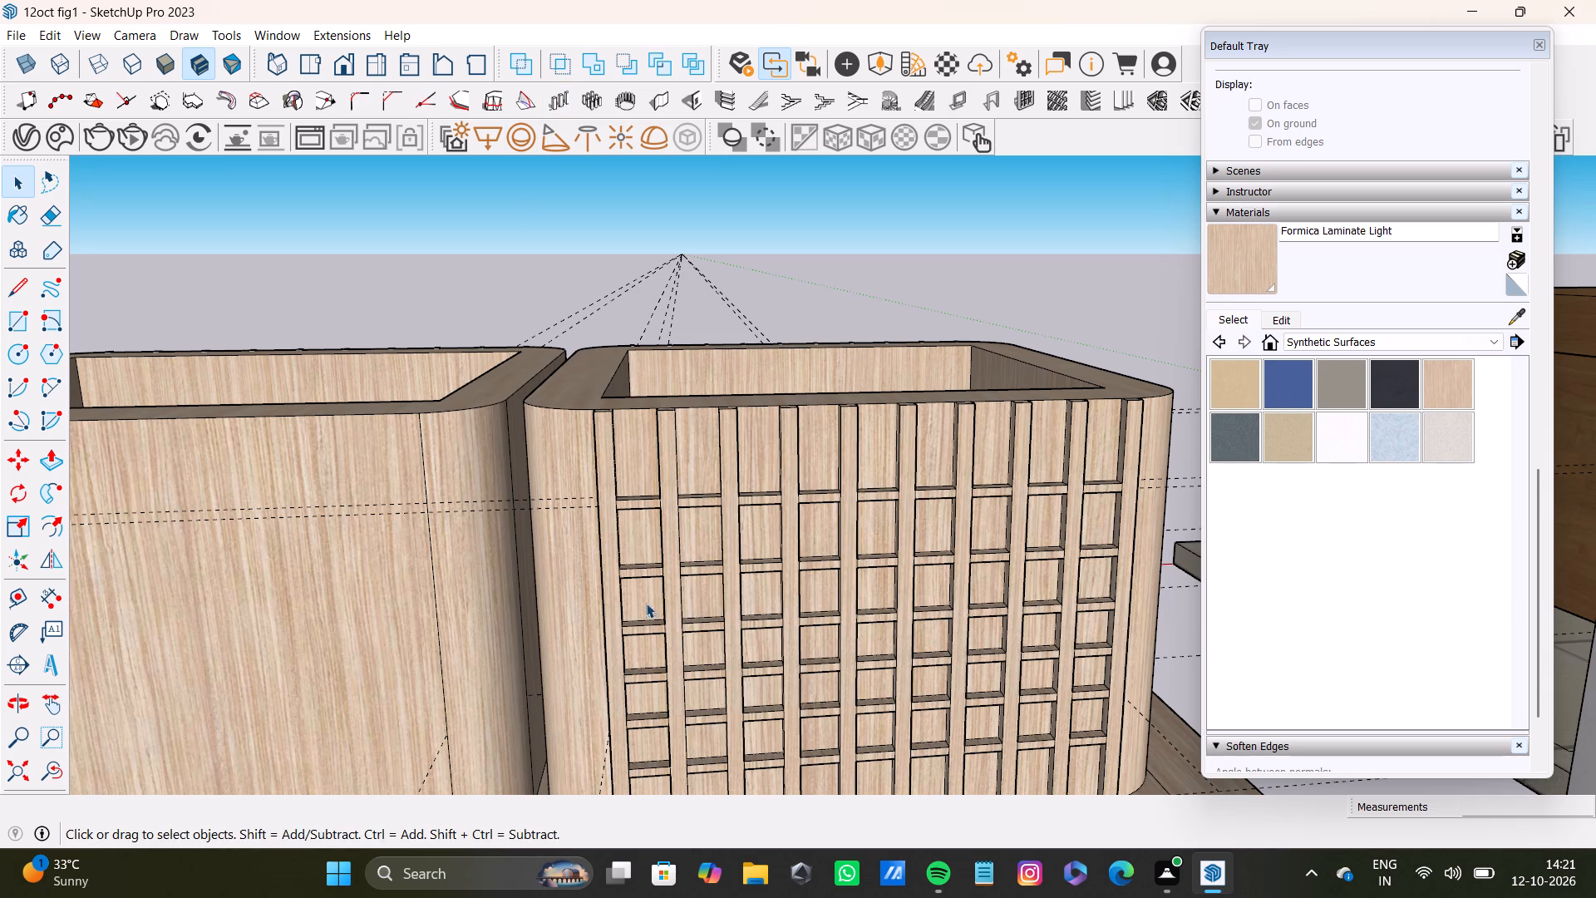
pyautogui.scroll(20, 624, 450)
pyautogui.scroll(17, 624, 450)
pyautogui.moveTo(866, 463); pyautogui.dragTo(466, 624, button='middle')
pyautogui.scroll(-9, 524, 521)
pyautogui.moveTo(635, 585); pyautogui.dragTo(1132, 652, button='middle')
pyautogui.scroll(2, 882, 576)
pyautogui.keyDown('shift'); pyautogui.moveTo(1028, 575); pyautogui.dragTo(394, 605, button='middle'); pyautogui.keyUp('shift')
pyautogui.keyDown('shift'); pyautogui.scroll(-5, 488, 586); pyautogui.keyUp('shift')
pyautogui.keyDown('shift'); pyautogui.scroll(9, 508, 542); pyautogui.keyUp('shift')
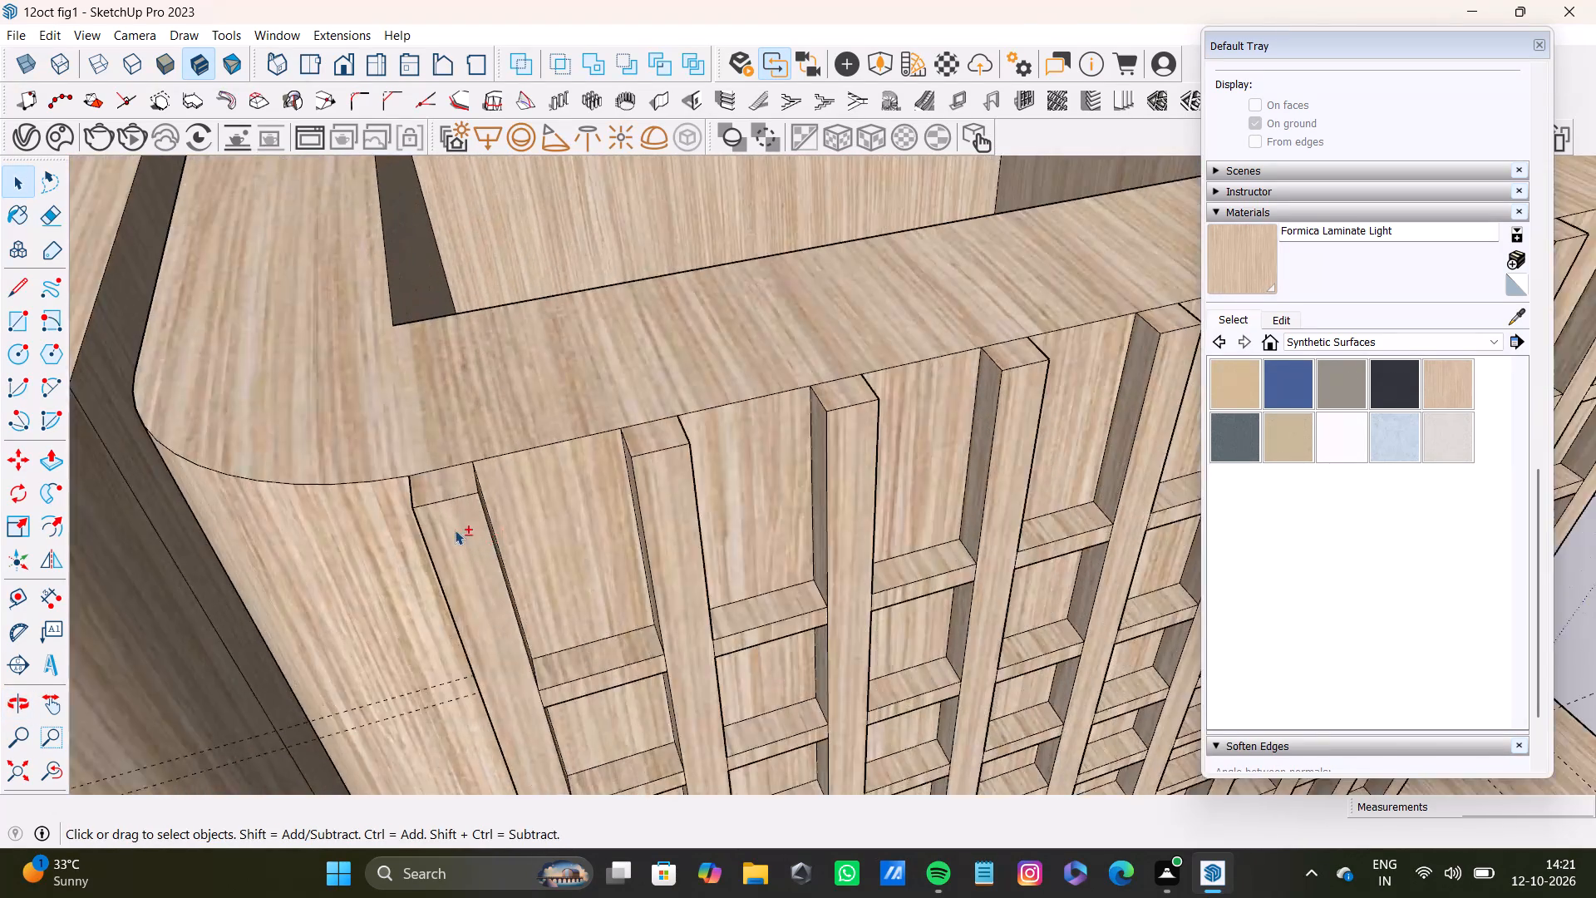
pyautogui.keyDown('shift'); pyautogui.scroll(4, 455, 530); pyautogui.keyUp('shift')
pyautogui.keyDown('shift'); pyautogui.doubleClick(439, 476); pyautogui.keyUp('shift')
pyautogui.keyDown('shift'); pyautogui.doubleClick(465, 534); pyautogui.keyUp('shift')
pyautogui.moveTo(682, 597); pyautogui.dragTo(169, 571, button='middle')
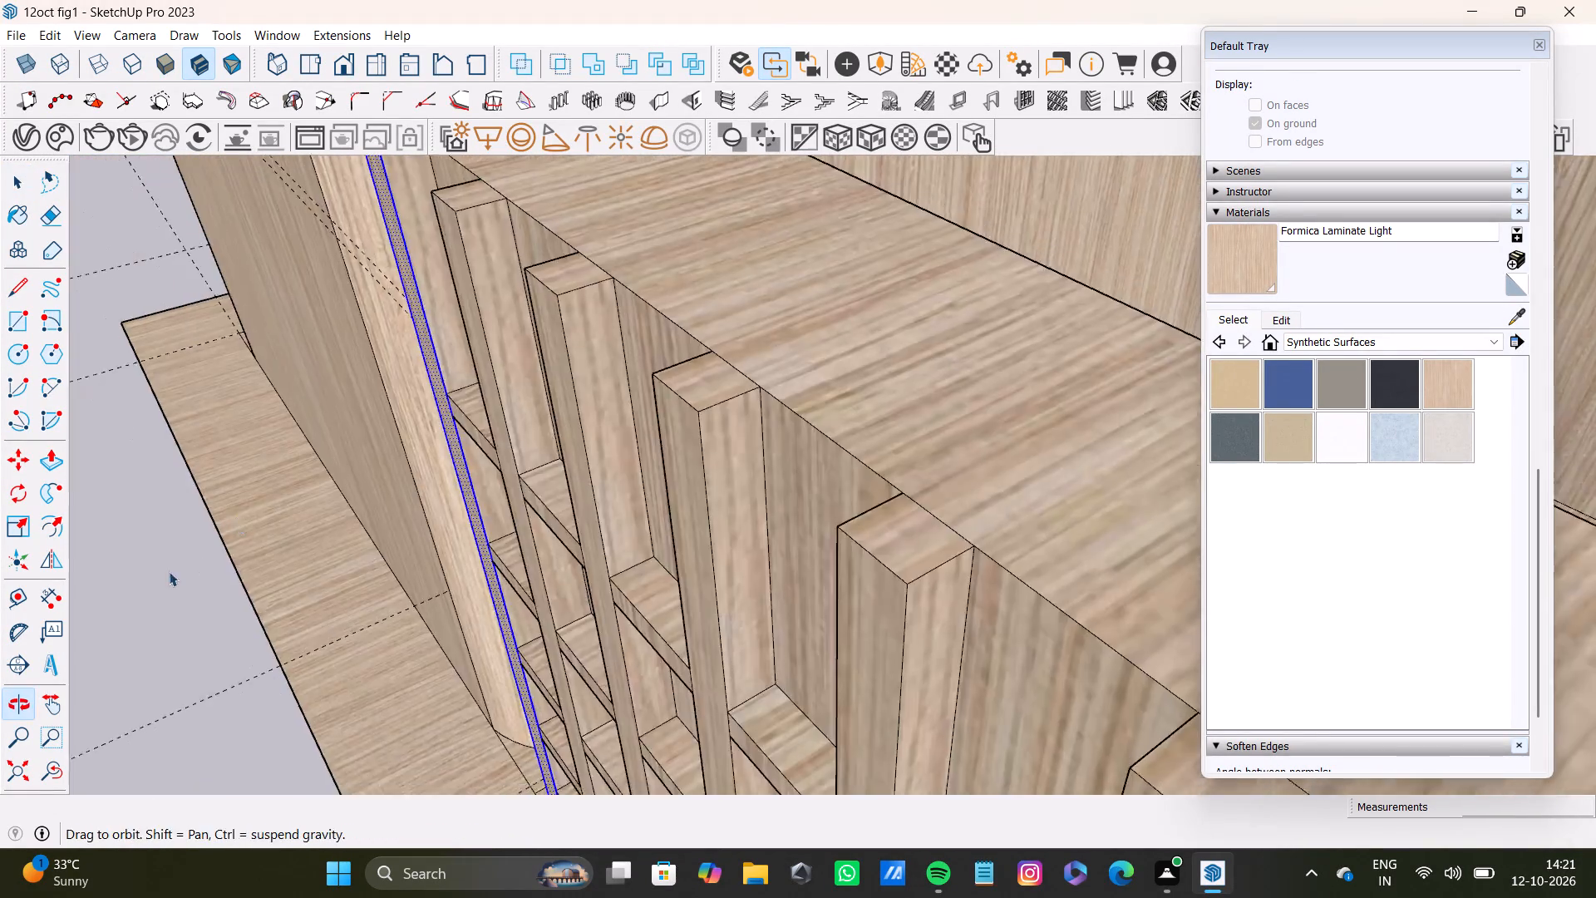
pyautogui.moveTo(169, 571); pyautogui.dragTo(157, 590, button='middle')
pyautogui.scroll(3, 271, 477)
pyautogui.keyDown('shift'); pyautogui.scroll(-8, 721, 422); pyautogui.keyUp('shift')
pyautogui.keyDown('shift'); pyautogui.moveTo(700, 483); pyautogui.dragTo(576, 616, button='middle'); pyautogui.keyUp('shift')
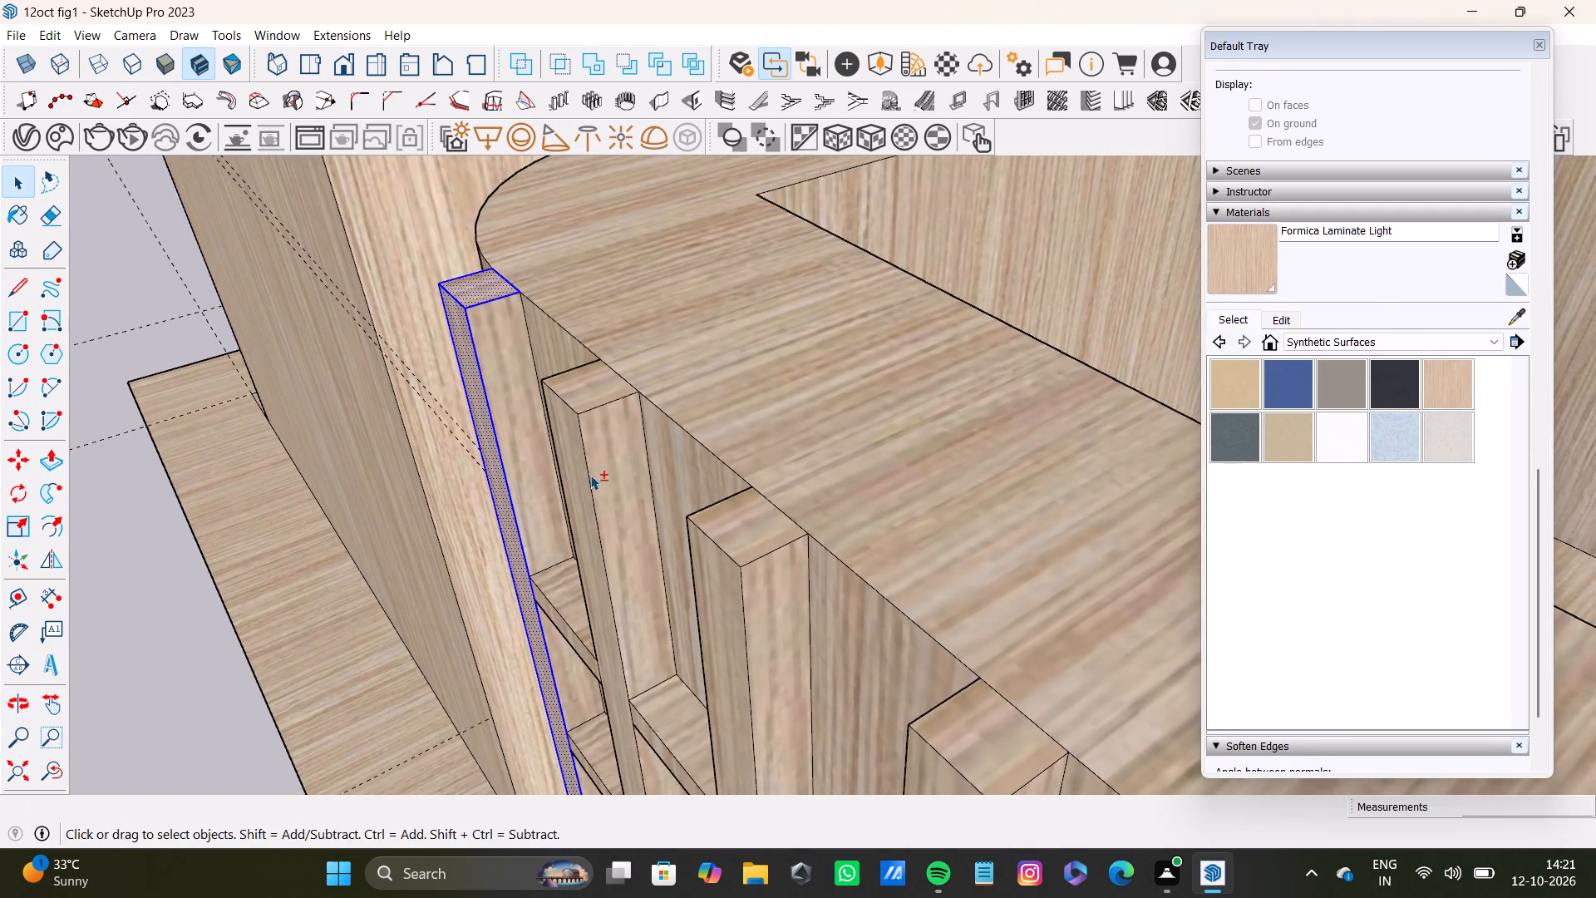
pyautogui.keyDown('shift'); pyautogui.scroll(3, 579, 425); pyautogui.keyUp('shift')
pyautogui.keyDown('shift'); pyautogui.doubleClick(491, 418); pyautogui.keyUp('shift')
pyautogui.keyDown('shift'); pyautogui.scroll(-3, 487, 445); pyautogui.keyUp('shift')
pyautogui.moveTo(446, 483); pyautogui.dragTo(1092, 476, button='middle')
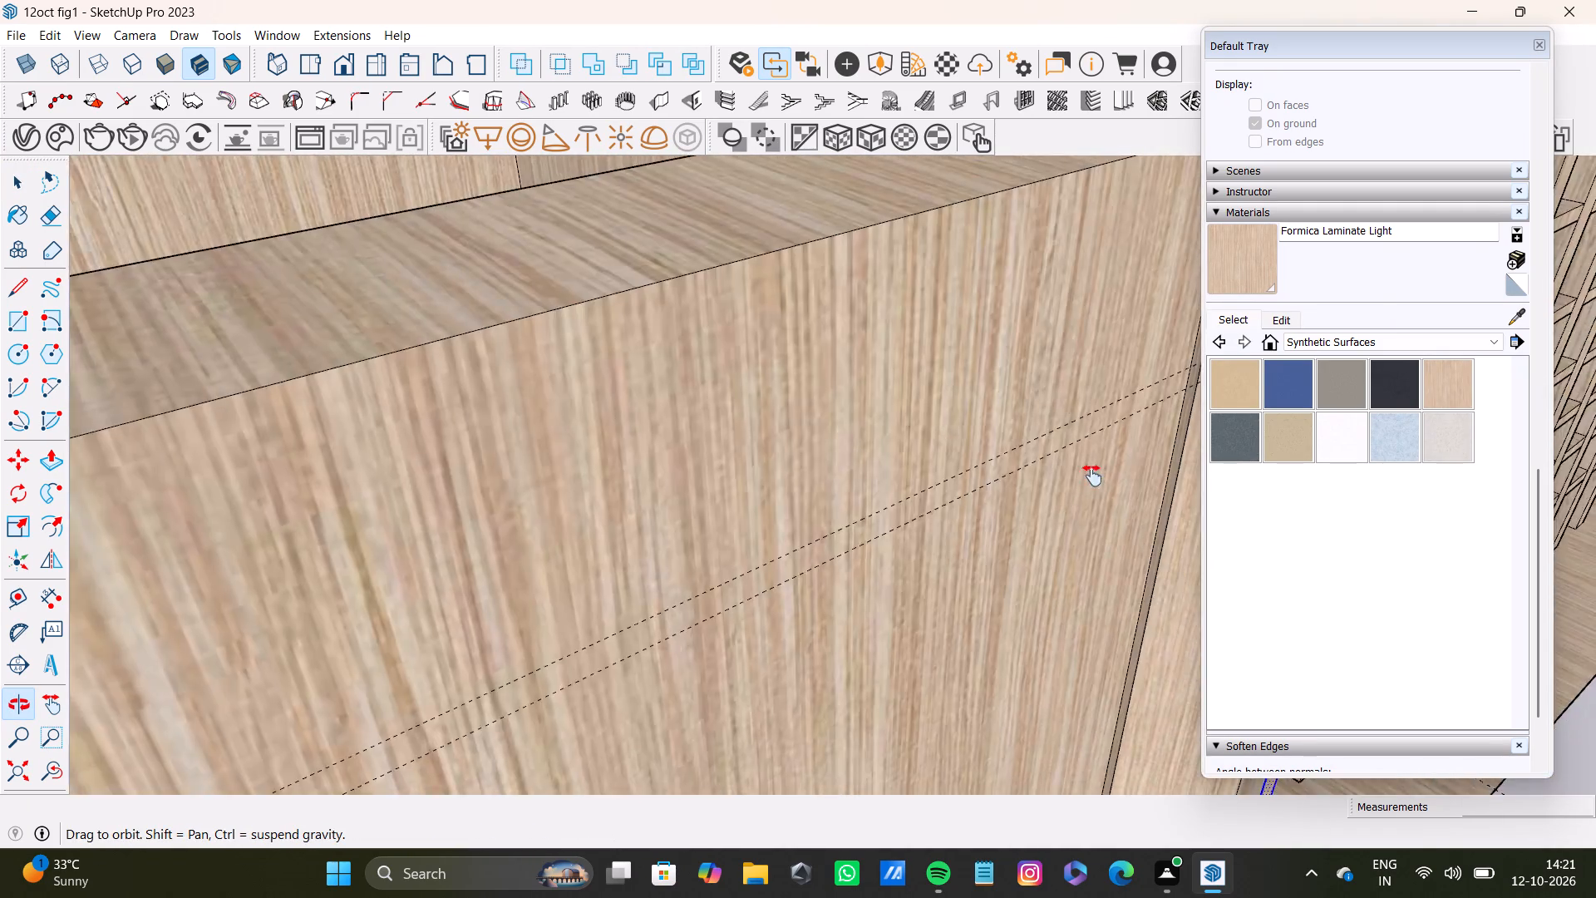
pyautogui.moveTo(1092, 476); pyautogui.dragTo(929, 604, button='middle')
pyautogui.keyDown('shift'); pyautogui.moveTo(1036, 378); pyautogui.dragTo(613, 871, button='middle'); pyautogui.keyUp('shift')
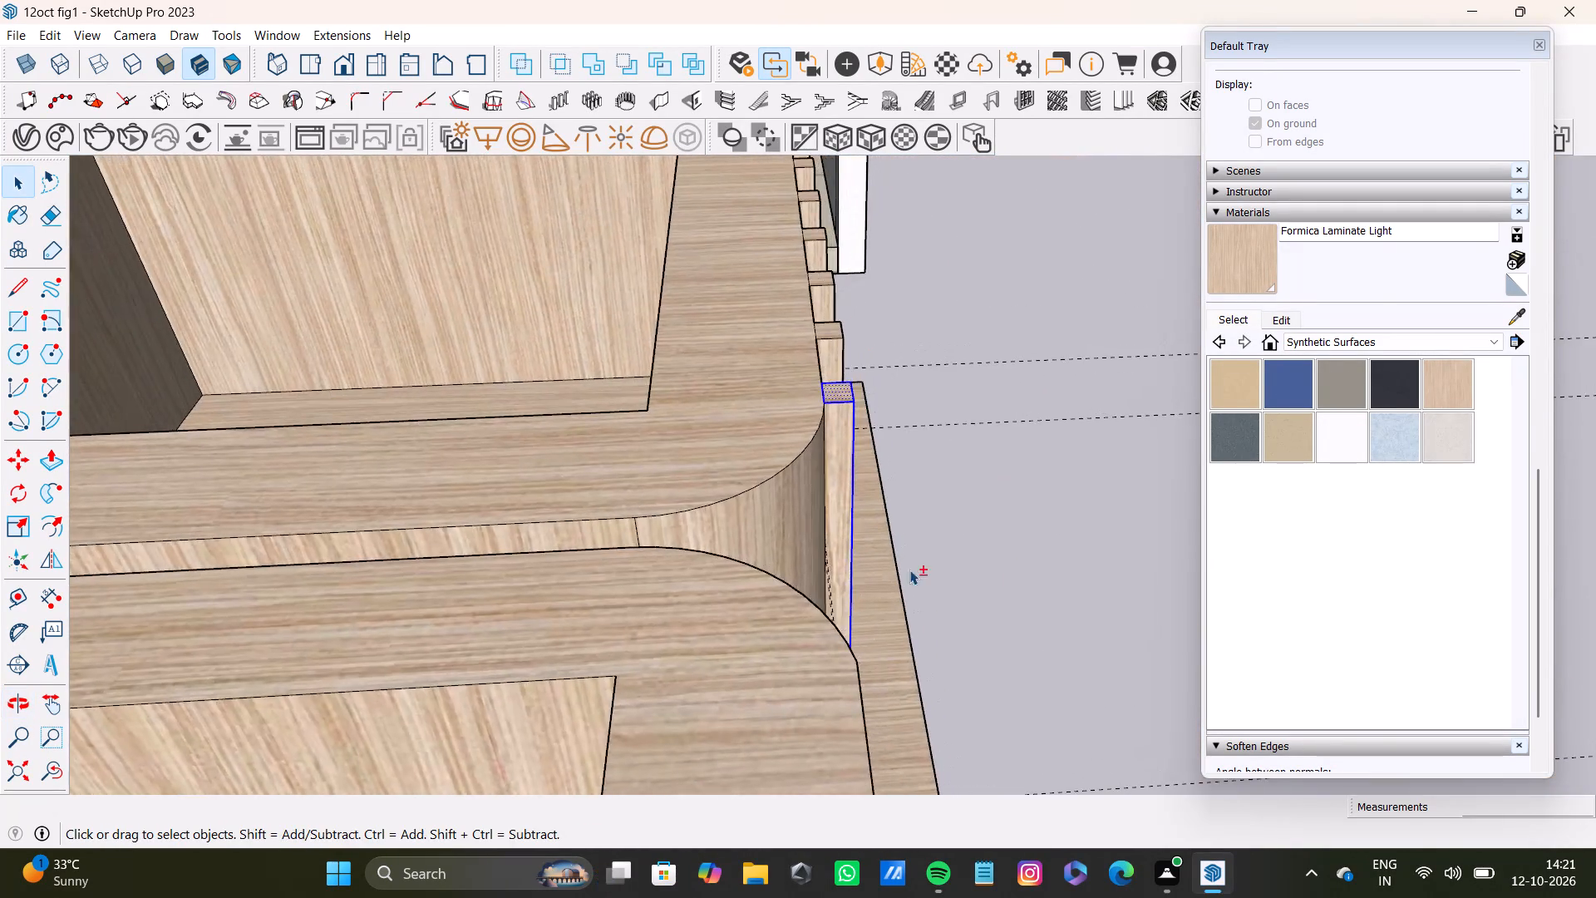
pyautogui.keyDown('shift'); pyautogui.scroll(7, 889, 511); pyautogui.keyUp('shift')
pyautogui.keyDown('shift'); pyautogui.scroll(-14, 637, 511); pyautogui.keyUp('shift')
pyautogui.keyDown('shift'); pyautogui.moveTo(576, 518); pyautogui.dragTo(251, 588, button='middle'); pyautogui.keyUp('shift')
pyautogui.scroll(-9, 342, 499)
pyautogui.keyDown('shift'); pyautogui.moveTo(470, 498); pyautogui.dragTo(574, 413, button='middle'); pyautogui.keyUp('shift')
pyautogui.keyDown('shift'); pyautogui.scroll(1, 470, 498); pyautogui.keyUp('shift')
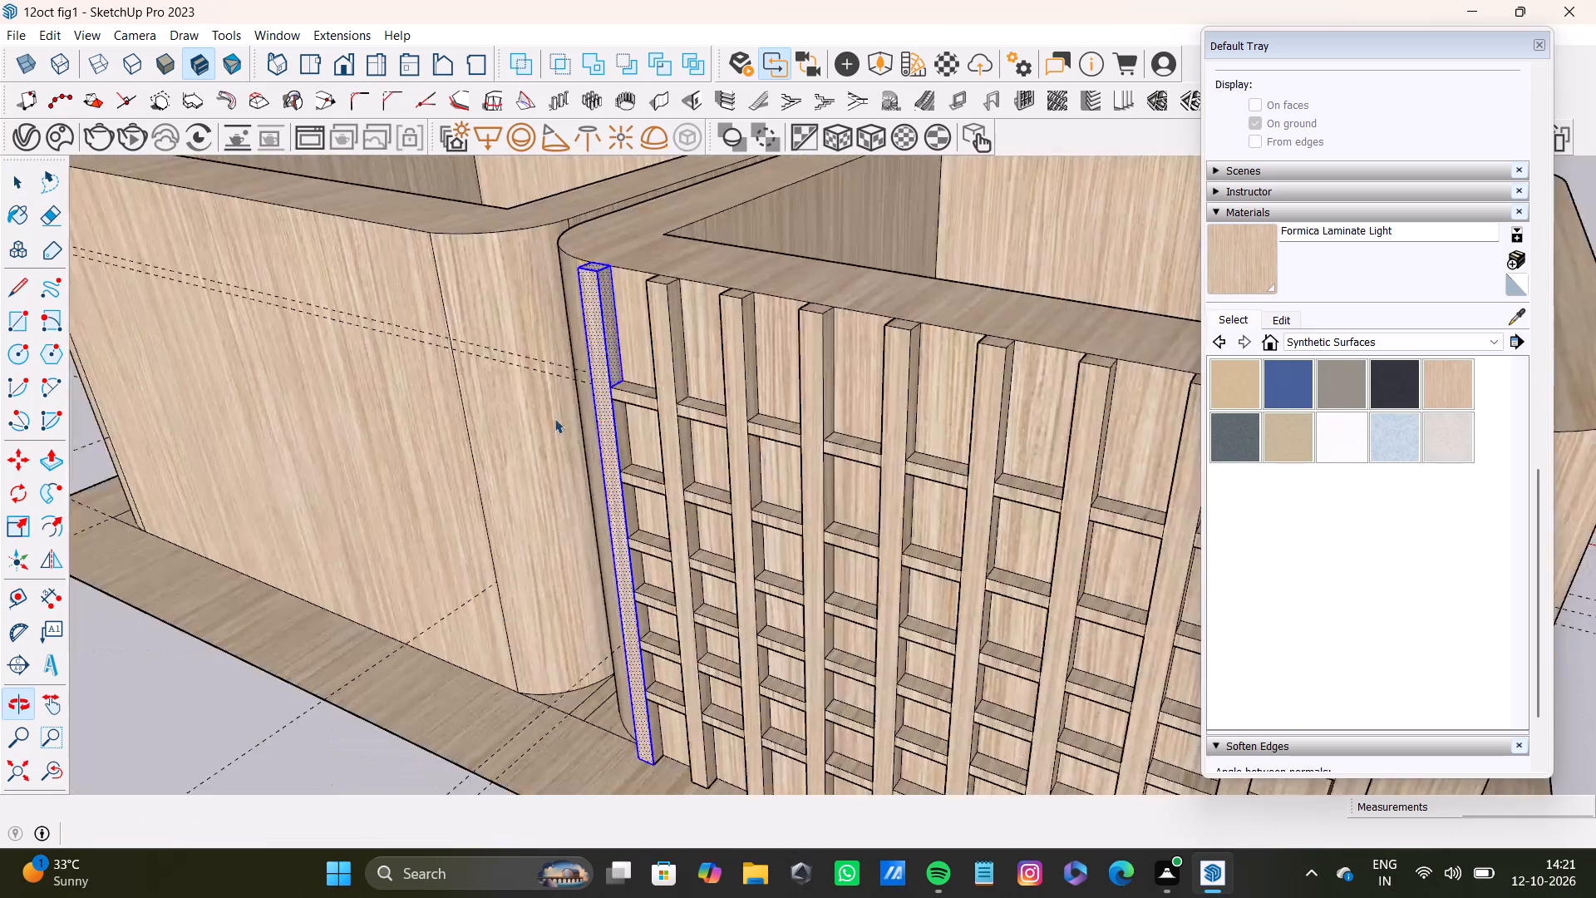
# Draw a narrow rectangle, 2' 4 3/8" by about 1 1/16", on the other box's plain front face beside the rounded corner, from rim to base.
pyautogui.scroll(-4, 554, 418)
pyautogui.keyDown('shift'); pyautogui.moveTo(554, 426); pyautogui.dragTo(682, 351, button='middle'); pyautogui.keyUp('shift')
pyautogui.keyDown('shift'); pyautogui.scroll(4, 637, 348); pyautogui.keyUp('shift')
pyautogui.keyDown('shift'); pyautogui.moveTo(592, 353); pyautogui.dragTo(709, 392, button='middle'); pyautogui.keyUp('shift')
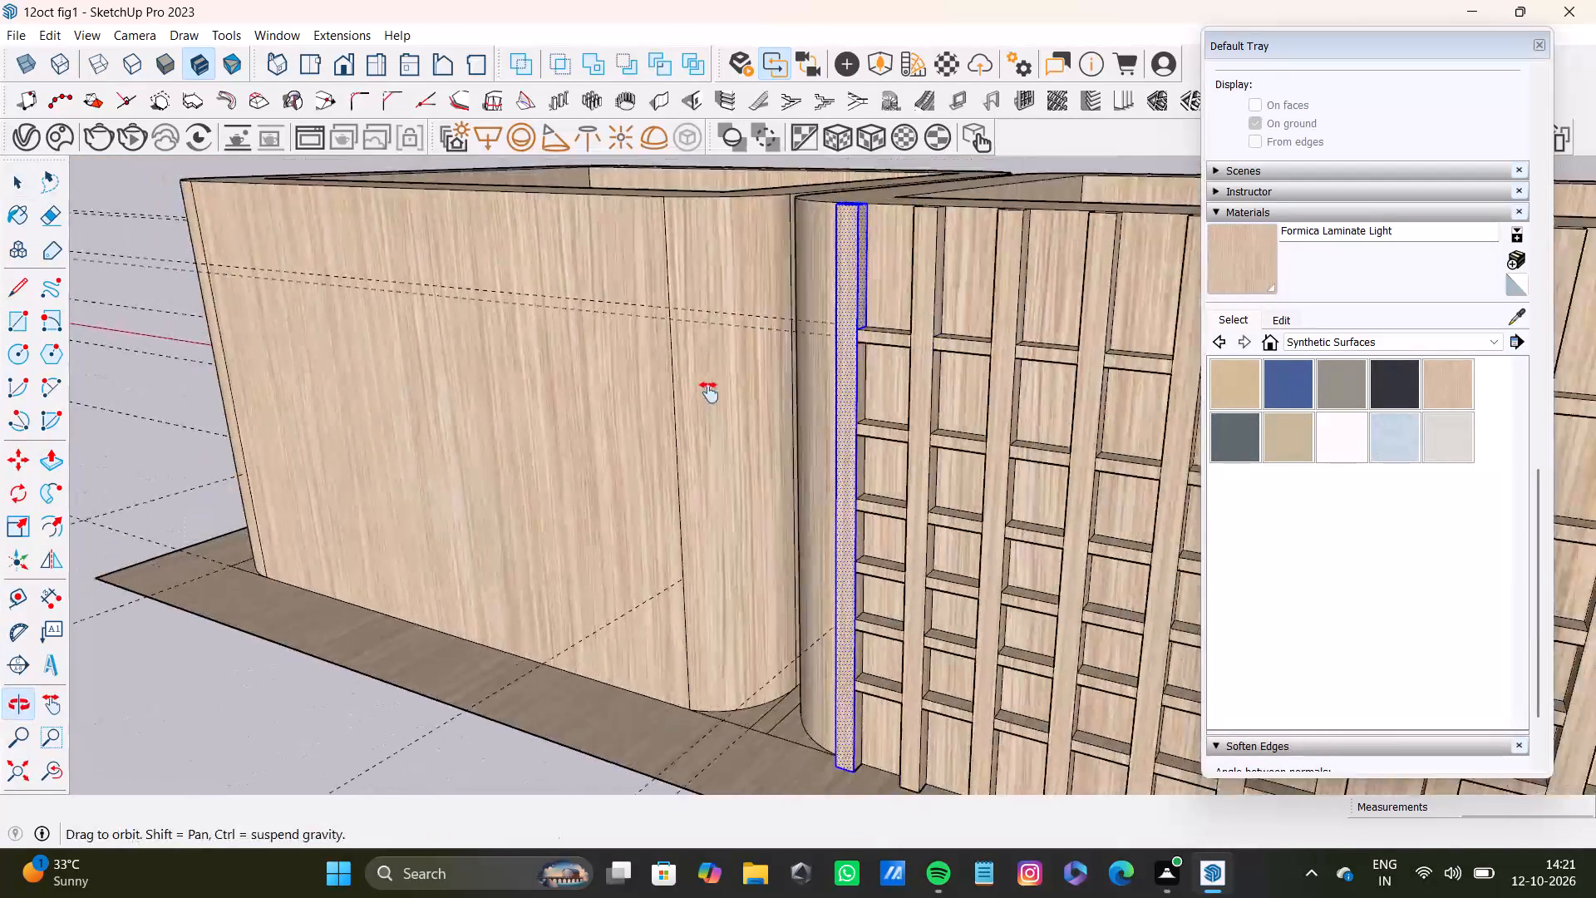
pyautogui.keyDown('shift'); pyautogui.moveTo(709, 392); pyautogui.dragTo(709, 397, button='middle'); pyautogui.keyUp('shift')
pyautogui.press('r')
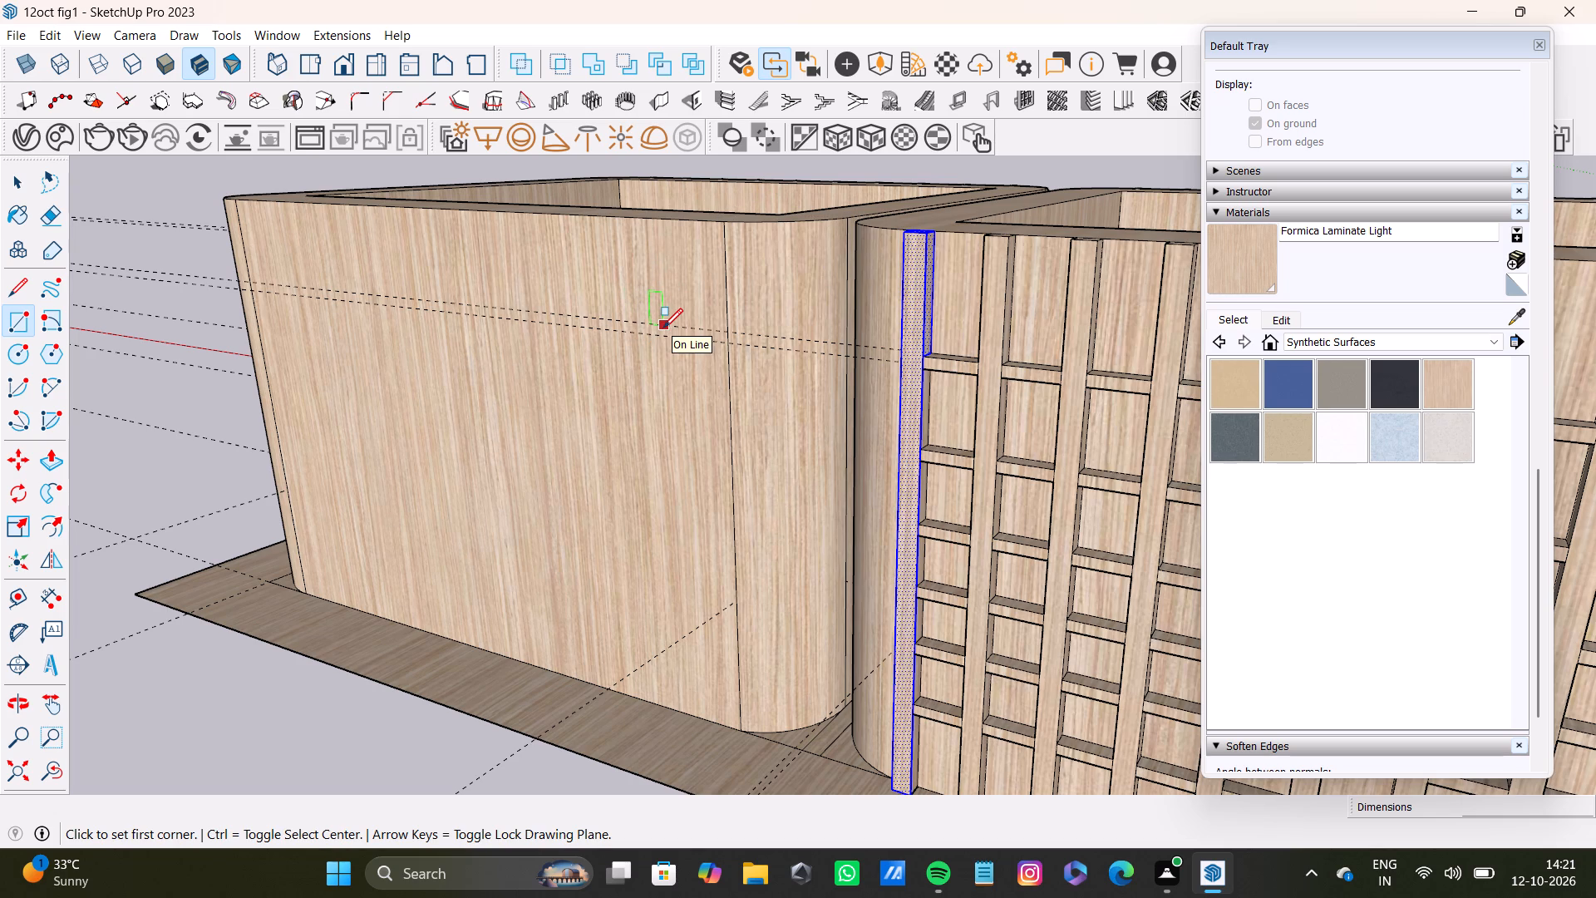
pyautogui.scroll(6, 740, 284)
pyautogui.moveTo(778, 294); pyautogui.dragTo(934, 299, button='middle')
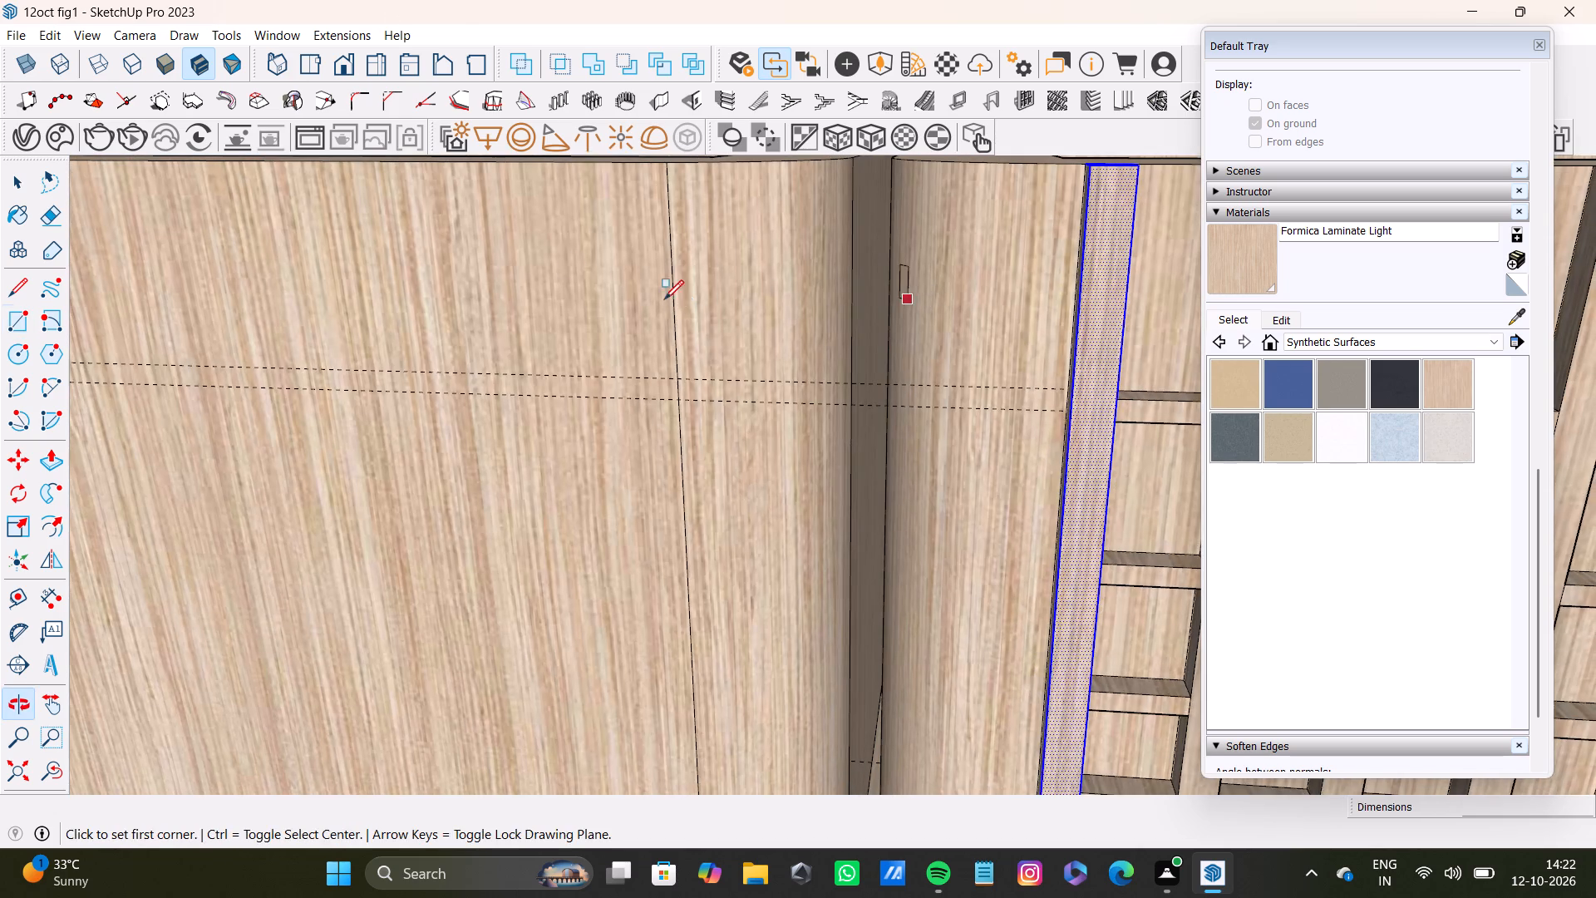
pyautogui.keyDown('shift'); pyautogui.moveTo(663, 244); pyautogui.dragTo(739, 437, button='middle'); pyautogui.keyUp('shift')
pyautogui.scroll(6, 744, 422)
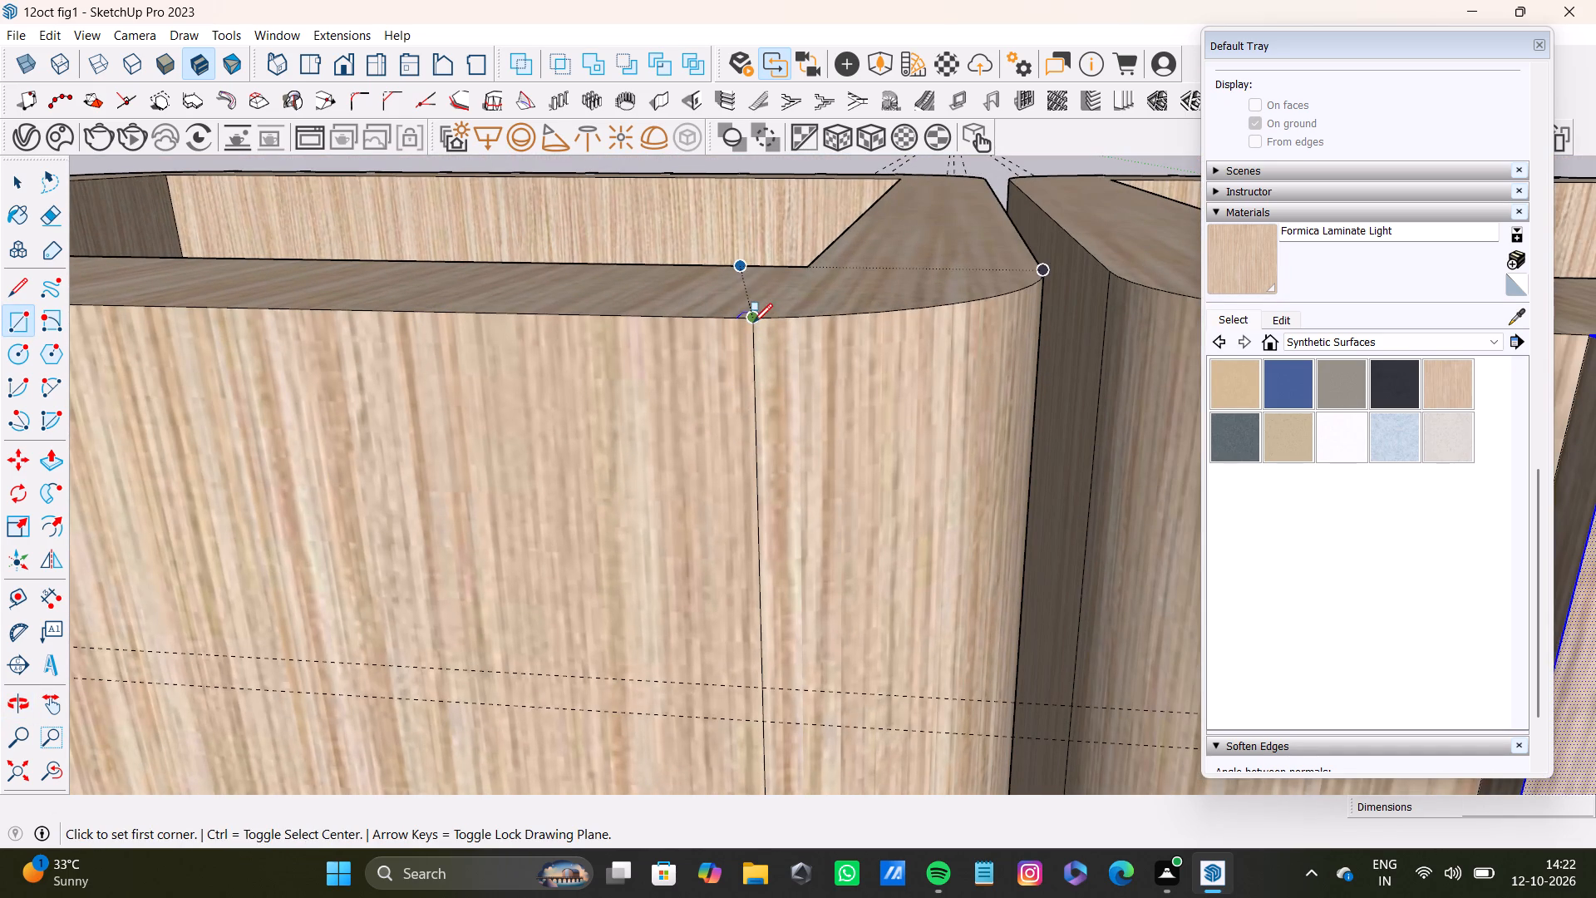
pyautogui.click(753, 323)
pyautogui.scroll(-4, 834, 604)
pyautogui.keyDown('shift'); pyautogui.moveTo(753, 613); pyautogui.dragTo(717, 347, button='middle'); pyautogui.keyUp('shift')
pyautogui.scroll(-3, 682, 570)
pyautogui.keyDown('shift'); pyautogui.moveTo(658, 591); pyautogui.dragTo(656, 291, button='middle'); pyautogui.keyUp('shift')
pyautogui.keyDown('shift'); pyautogui.scroll(-1, 646, 509); pyautogui.keyUp('shift')
pyautogui.keyDown('shift'); pyautogui.moveTo(641, 521); pyautogui.dragTo(645, 186, button='middle'); pyautogui.keyUp('shift')
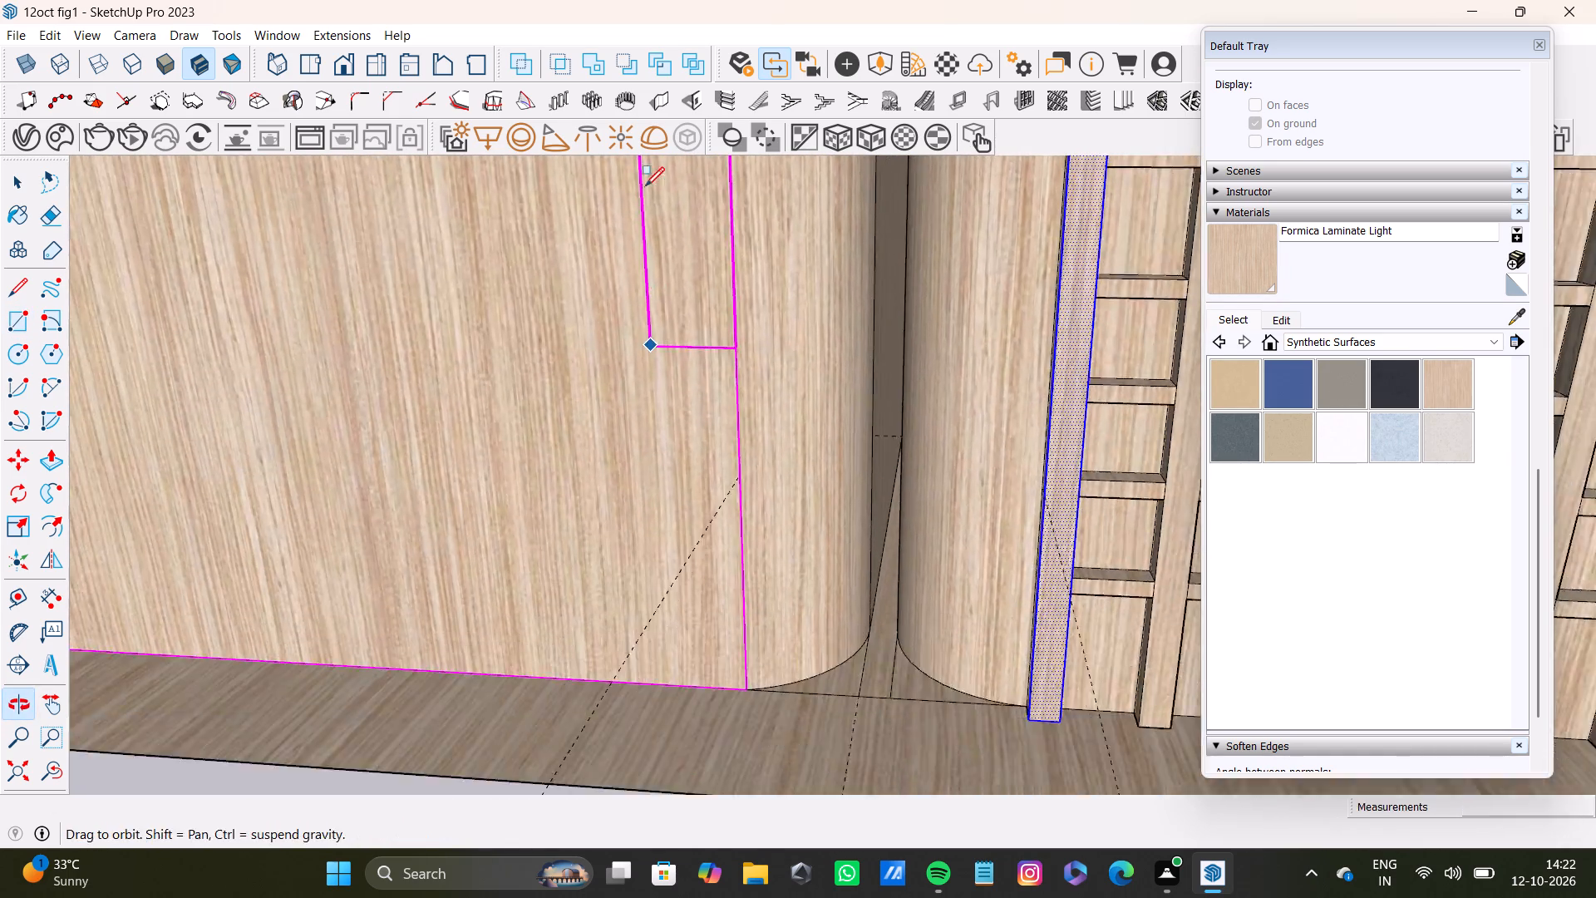
pyautogui.keyDown('shift'); pyautogui.moveTo(645, 186); pyautogui.dragTo(645, 187, button='middle'); pyautogui.keyUp('shift')
pyautogui.scroll(3, 655, 445)
pyautogui.click(733, 595)
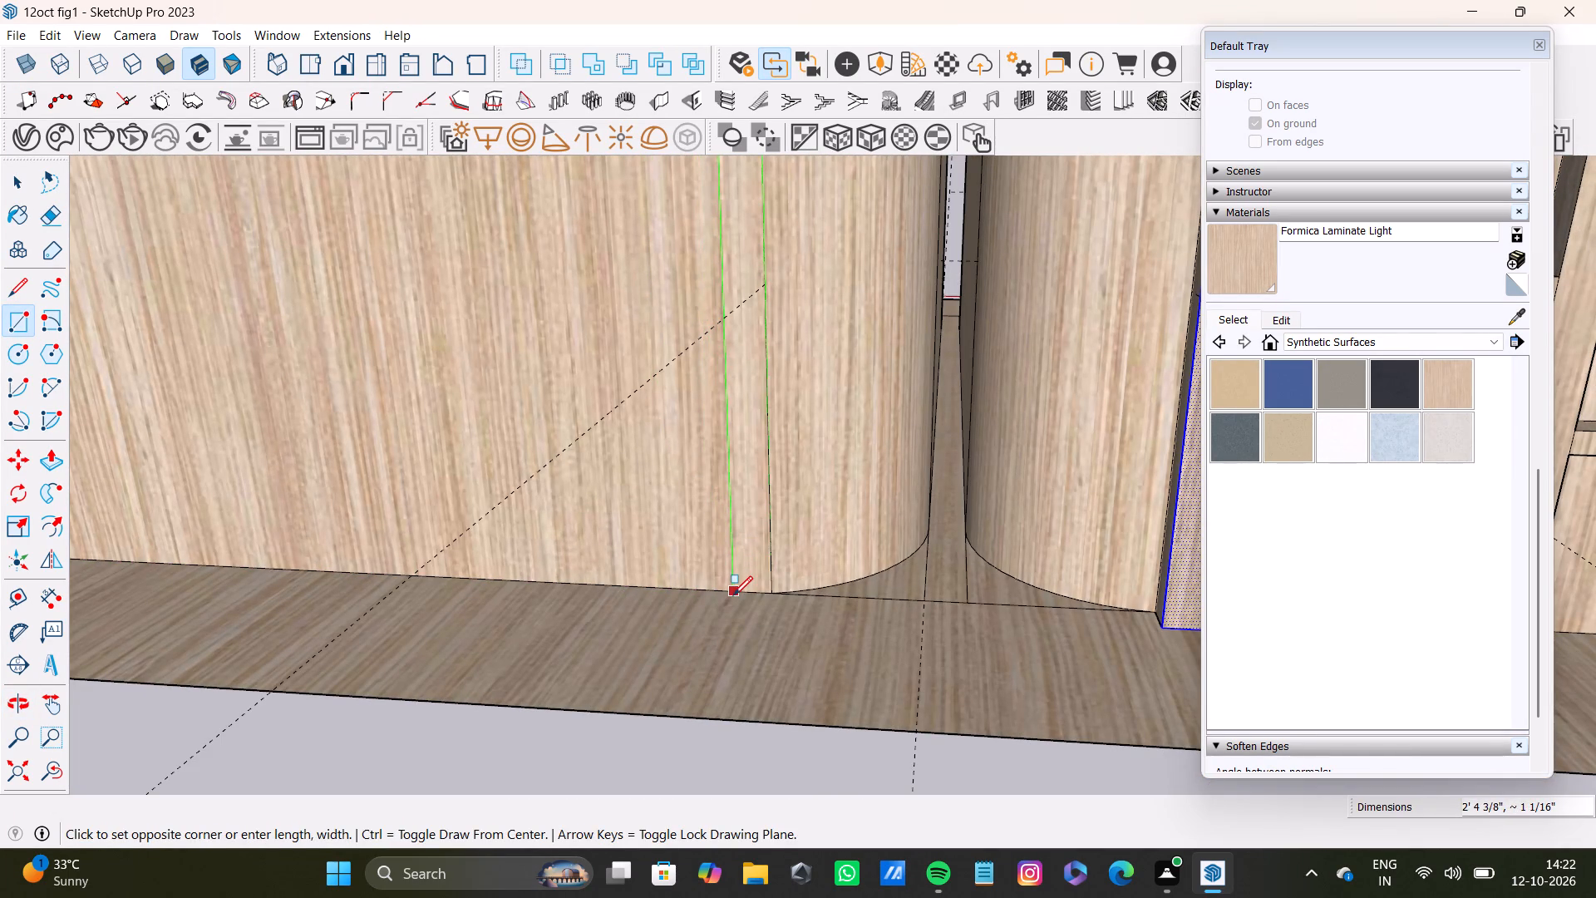
# Push/Pull the narrow rectangle out 1 1/2" from the plain front face as a raised vertical slat.
pyautogui.scroll(-10, 677, 537)
pyautogui.keyDown('shift'); pyautogui.moveTo(682, 387); pyautogui.dragTo(728, 800, button='middle'); pyautogui.keyUp('shift')
pyautogui.scroll(7, 663, 540)
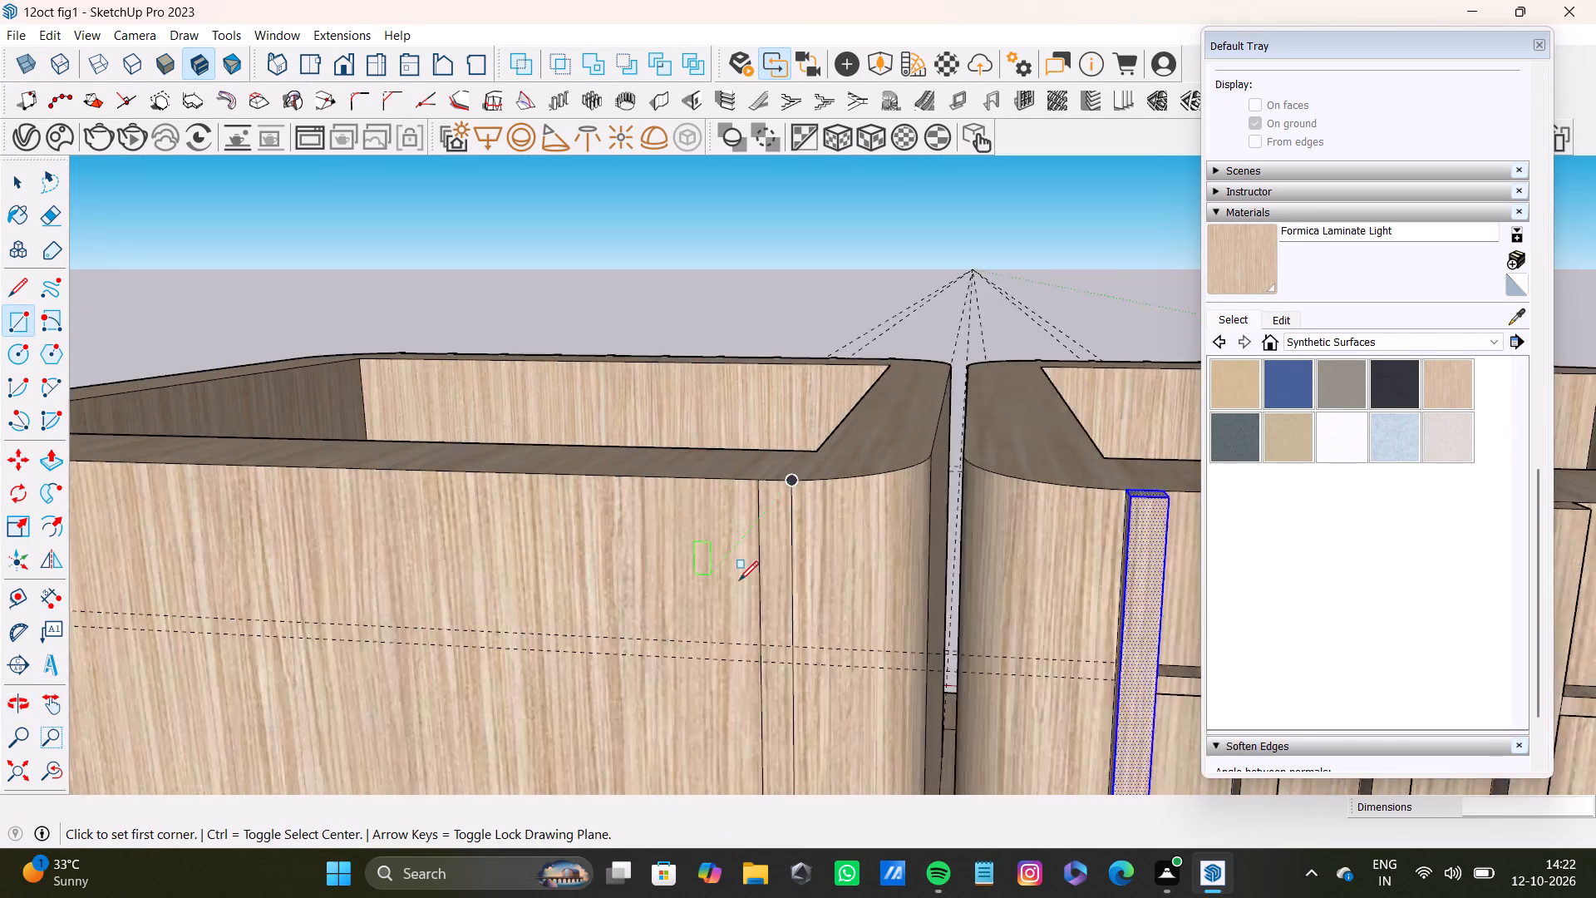
pyautogui.scroll(4, 739, 580)
pyautogui.press('space')
pyautogui.click(795, 527)
pyautogui.press('p')
pyautogui.moveTo(796, 527); pyautogui.dragTo(796, 553)
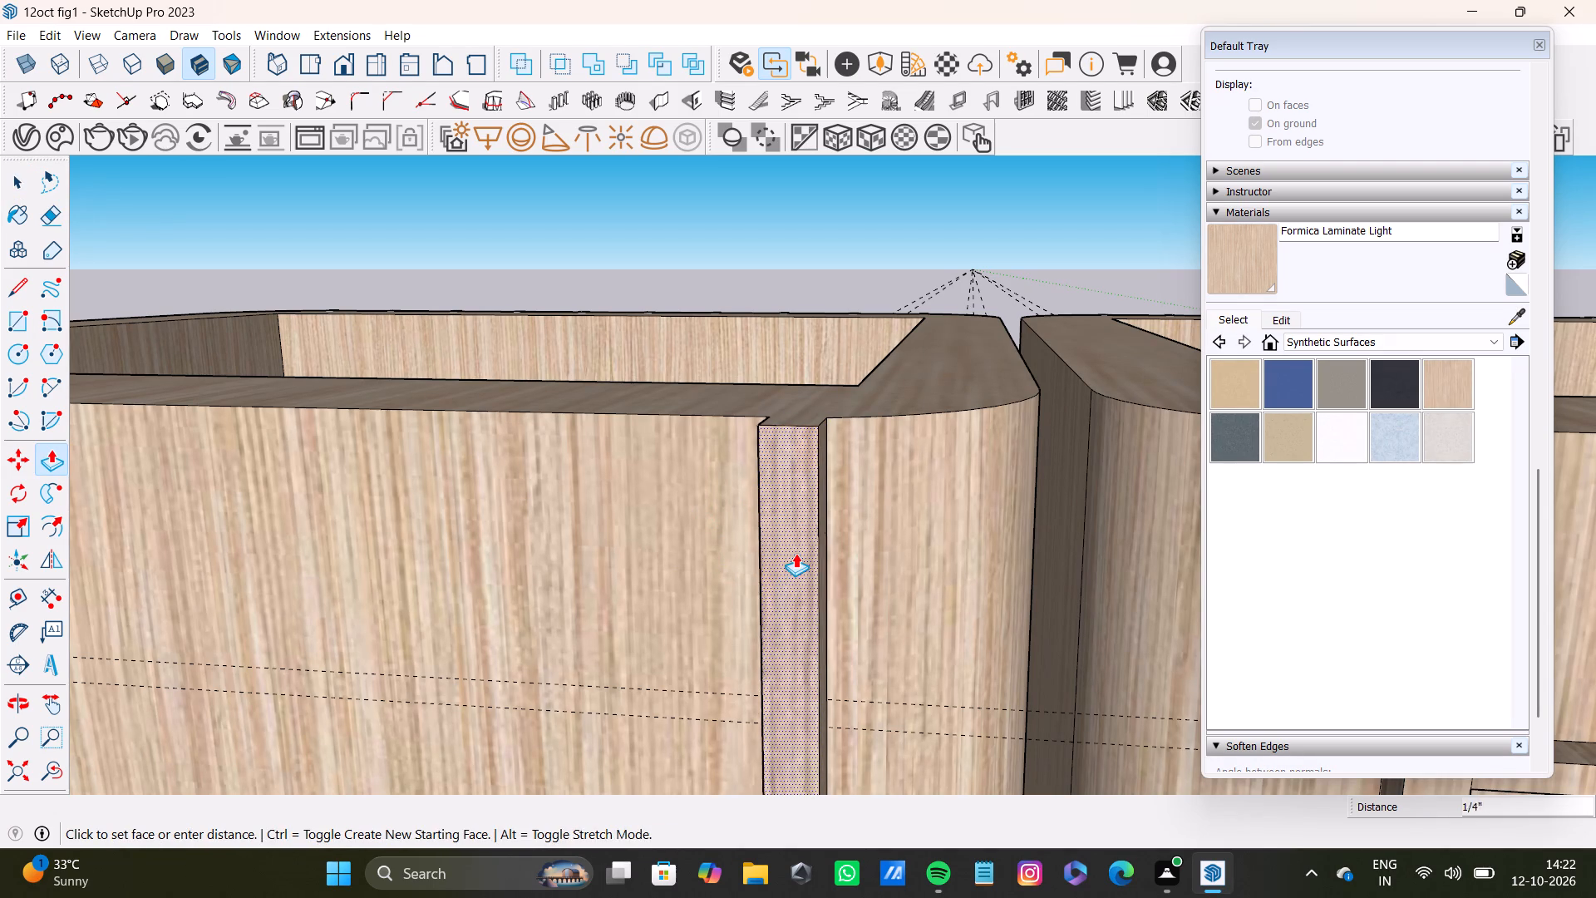
pyautogui.moveTo(796, 553); pyautogui.dragTo(796, 559)
pyautogui.scroll(-4, 796, 560)
pyautogui.moveTo(817, 545); pyautogui.dragTo(648, 685, button='middle')
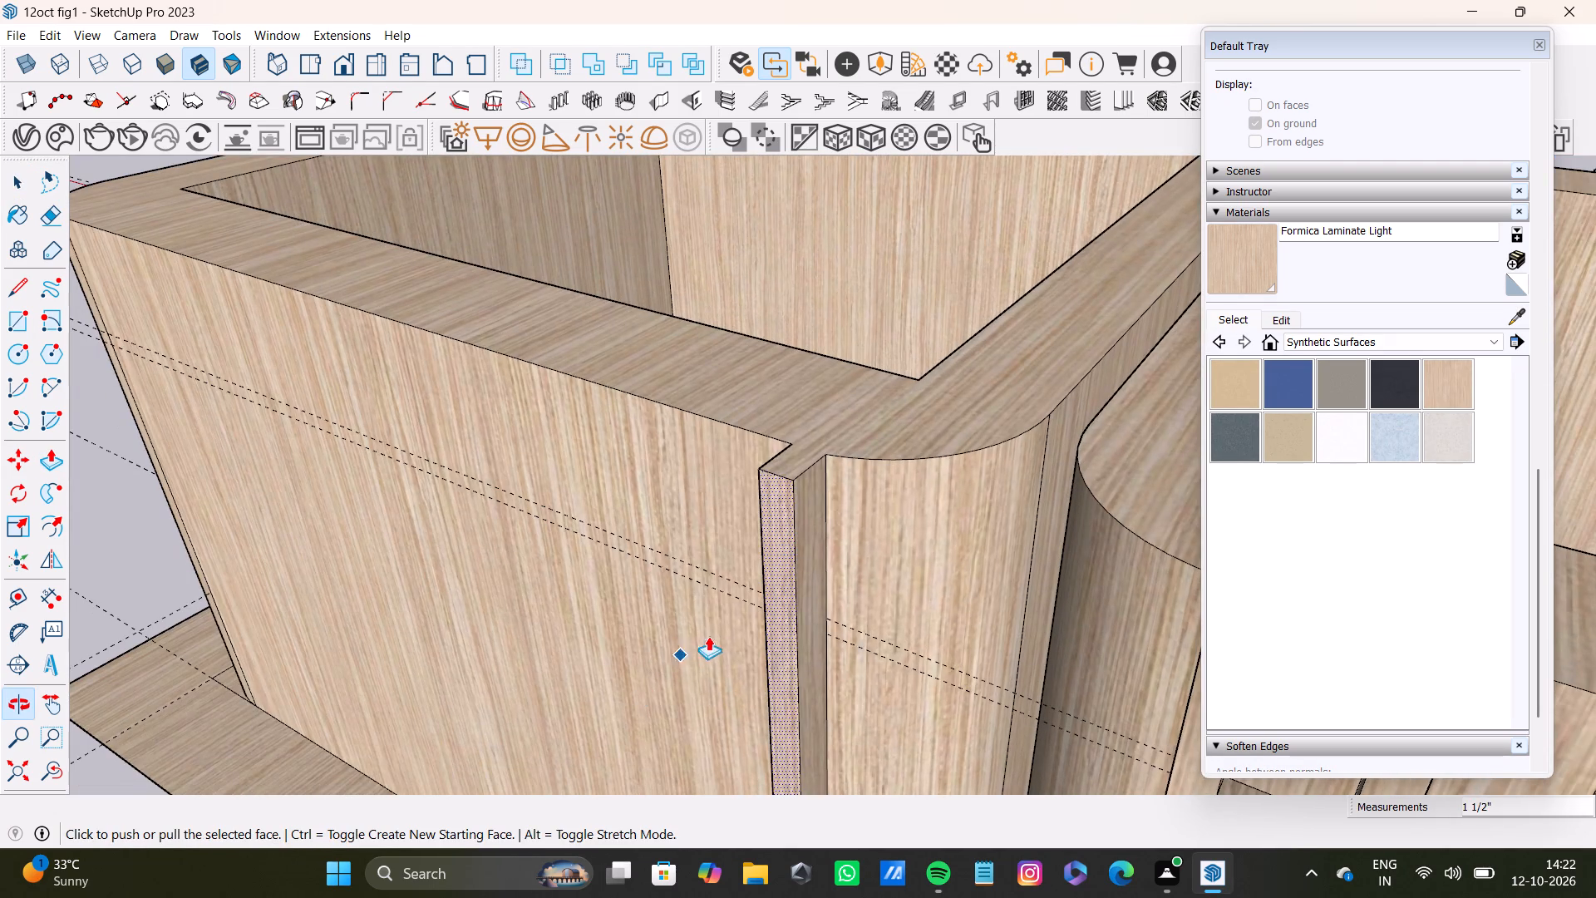
pyautogui.moveTo(784, 544); pyautogui.dragTo(790, 536)
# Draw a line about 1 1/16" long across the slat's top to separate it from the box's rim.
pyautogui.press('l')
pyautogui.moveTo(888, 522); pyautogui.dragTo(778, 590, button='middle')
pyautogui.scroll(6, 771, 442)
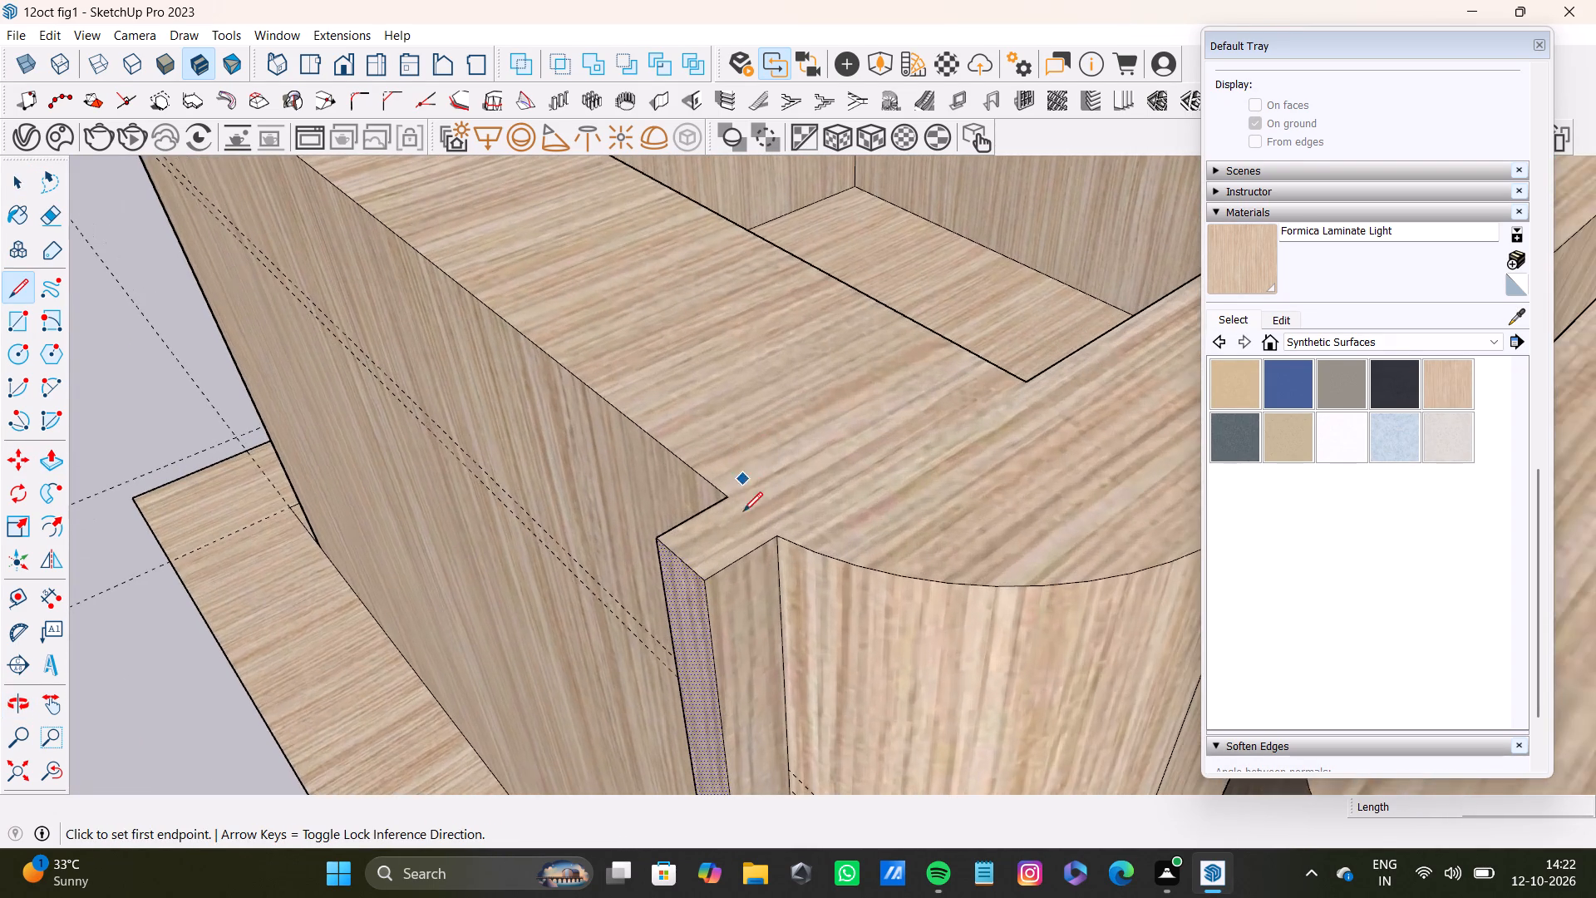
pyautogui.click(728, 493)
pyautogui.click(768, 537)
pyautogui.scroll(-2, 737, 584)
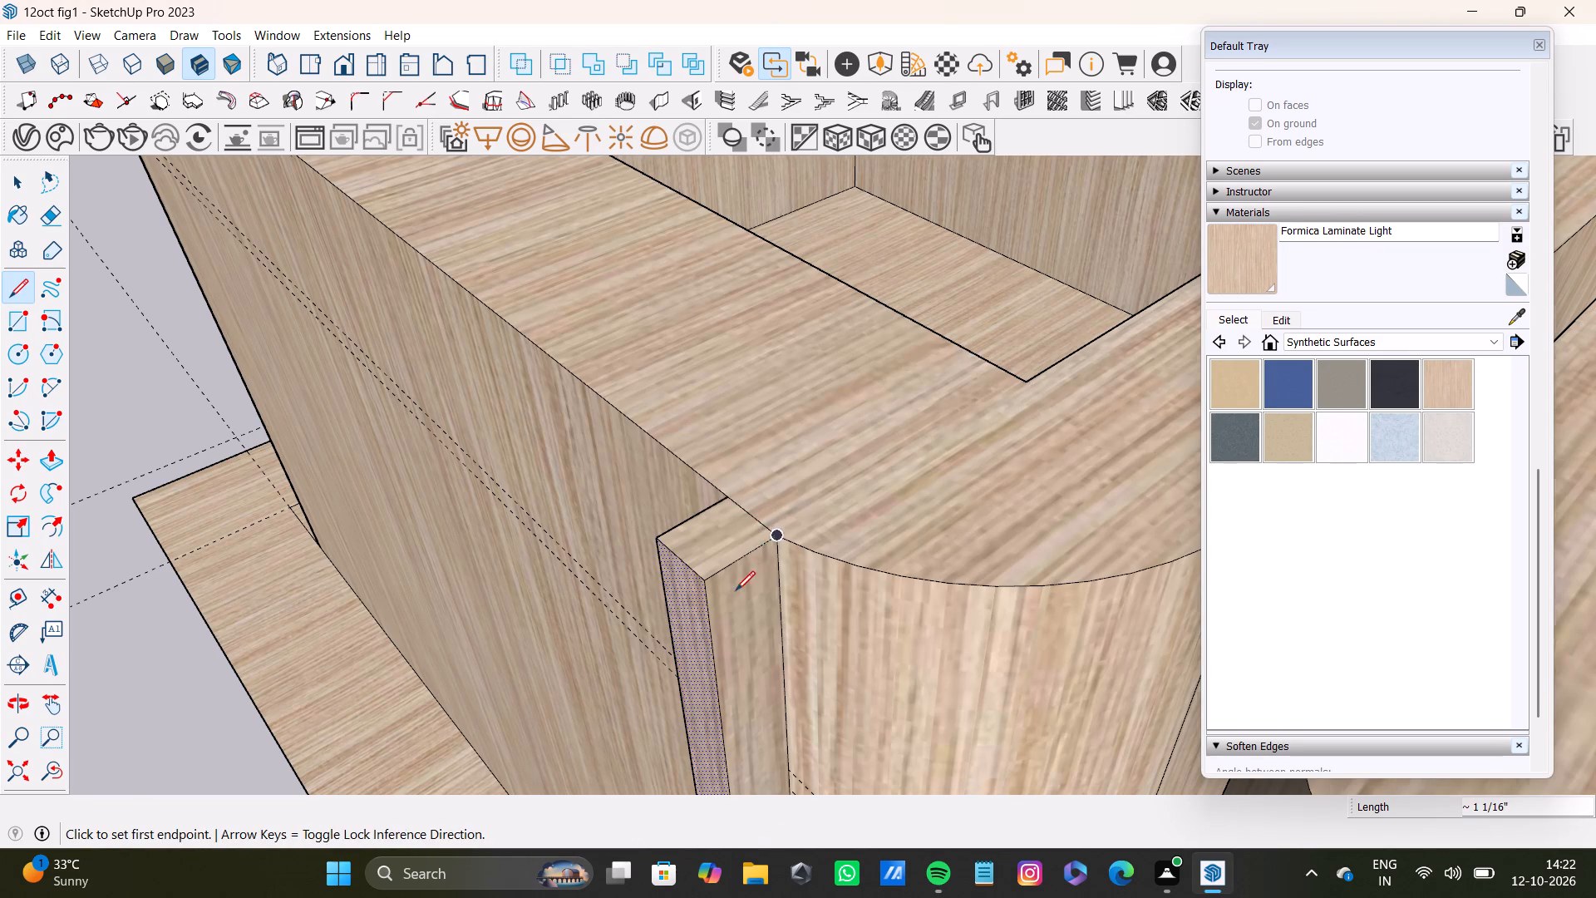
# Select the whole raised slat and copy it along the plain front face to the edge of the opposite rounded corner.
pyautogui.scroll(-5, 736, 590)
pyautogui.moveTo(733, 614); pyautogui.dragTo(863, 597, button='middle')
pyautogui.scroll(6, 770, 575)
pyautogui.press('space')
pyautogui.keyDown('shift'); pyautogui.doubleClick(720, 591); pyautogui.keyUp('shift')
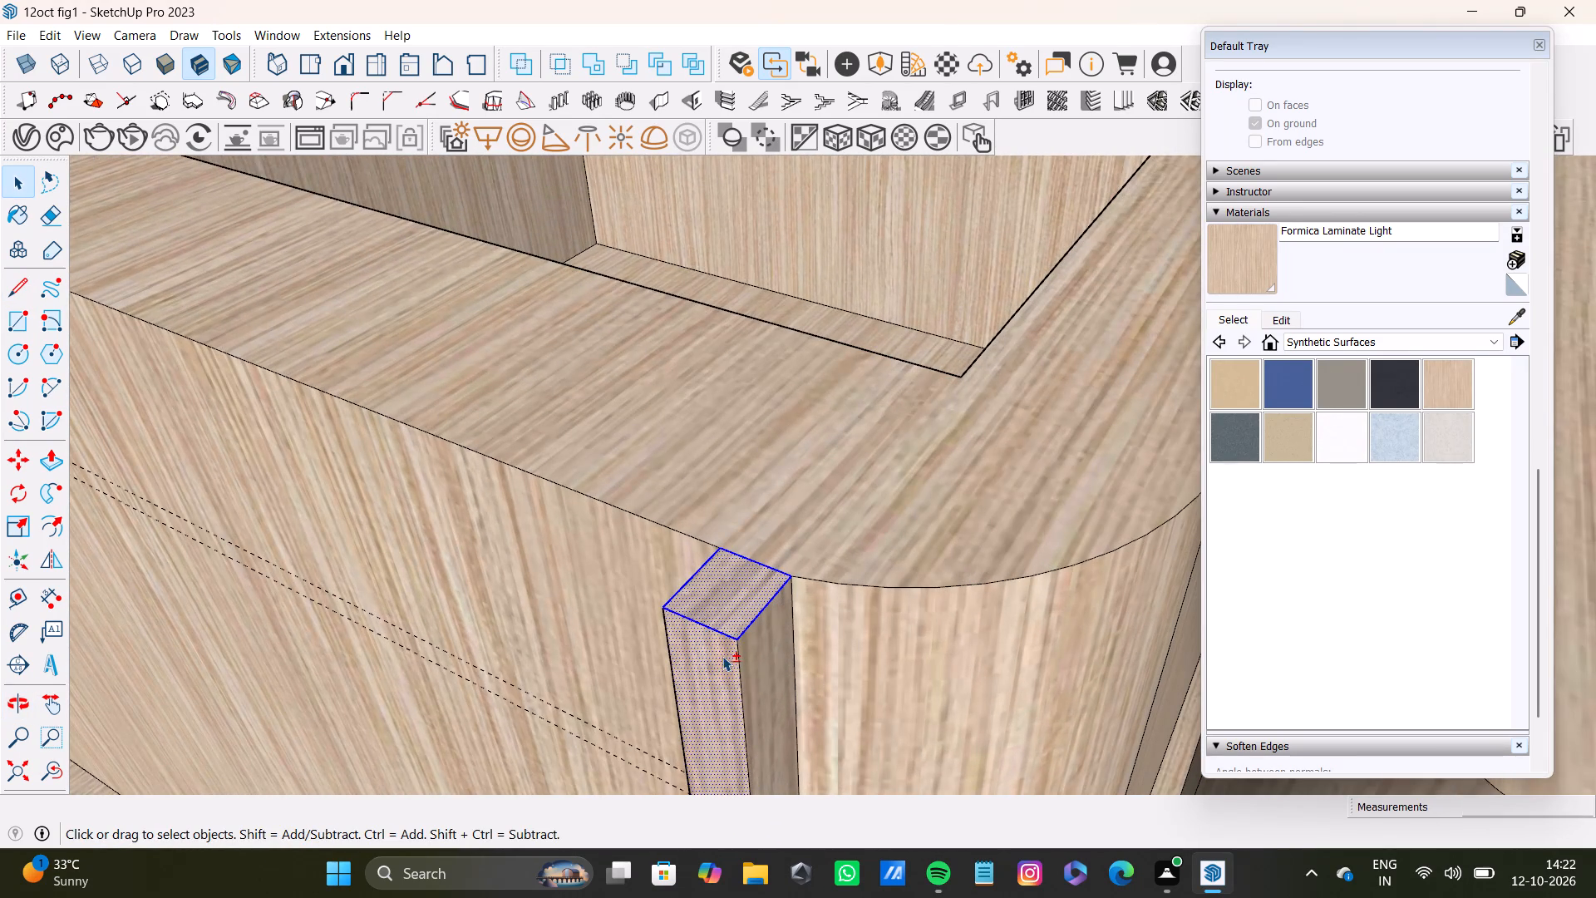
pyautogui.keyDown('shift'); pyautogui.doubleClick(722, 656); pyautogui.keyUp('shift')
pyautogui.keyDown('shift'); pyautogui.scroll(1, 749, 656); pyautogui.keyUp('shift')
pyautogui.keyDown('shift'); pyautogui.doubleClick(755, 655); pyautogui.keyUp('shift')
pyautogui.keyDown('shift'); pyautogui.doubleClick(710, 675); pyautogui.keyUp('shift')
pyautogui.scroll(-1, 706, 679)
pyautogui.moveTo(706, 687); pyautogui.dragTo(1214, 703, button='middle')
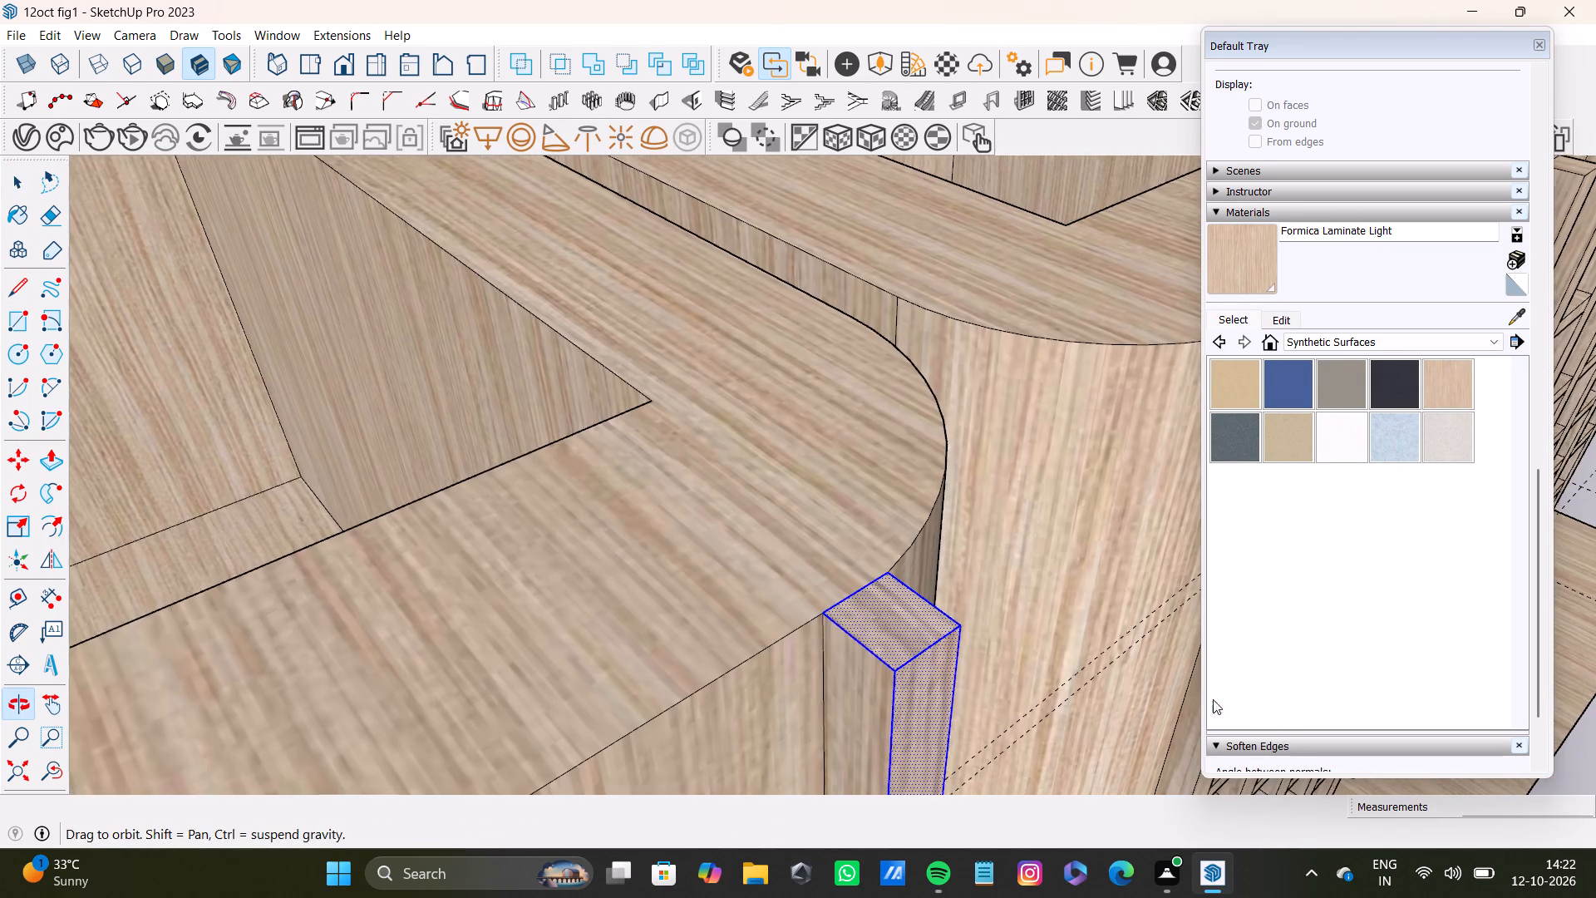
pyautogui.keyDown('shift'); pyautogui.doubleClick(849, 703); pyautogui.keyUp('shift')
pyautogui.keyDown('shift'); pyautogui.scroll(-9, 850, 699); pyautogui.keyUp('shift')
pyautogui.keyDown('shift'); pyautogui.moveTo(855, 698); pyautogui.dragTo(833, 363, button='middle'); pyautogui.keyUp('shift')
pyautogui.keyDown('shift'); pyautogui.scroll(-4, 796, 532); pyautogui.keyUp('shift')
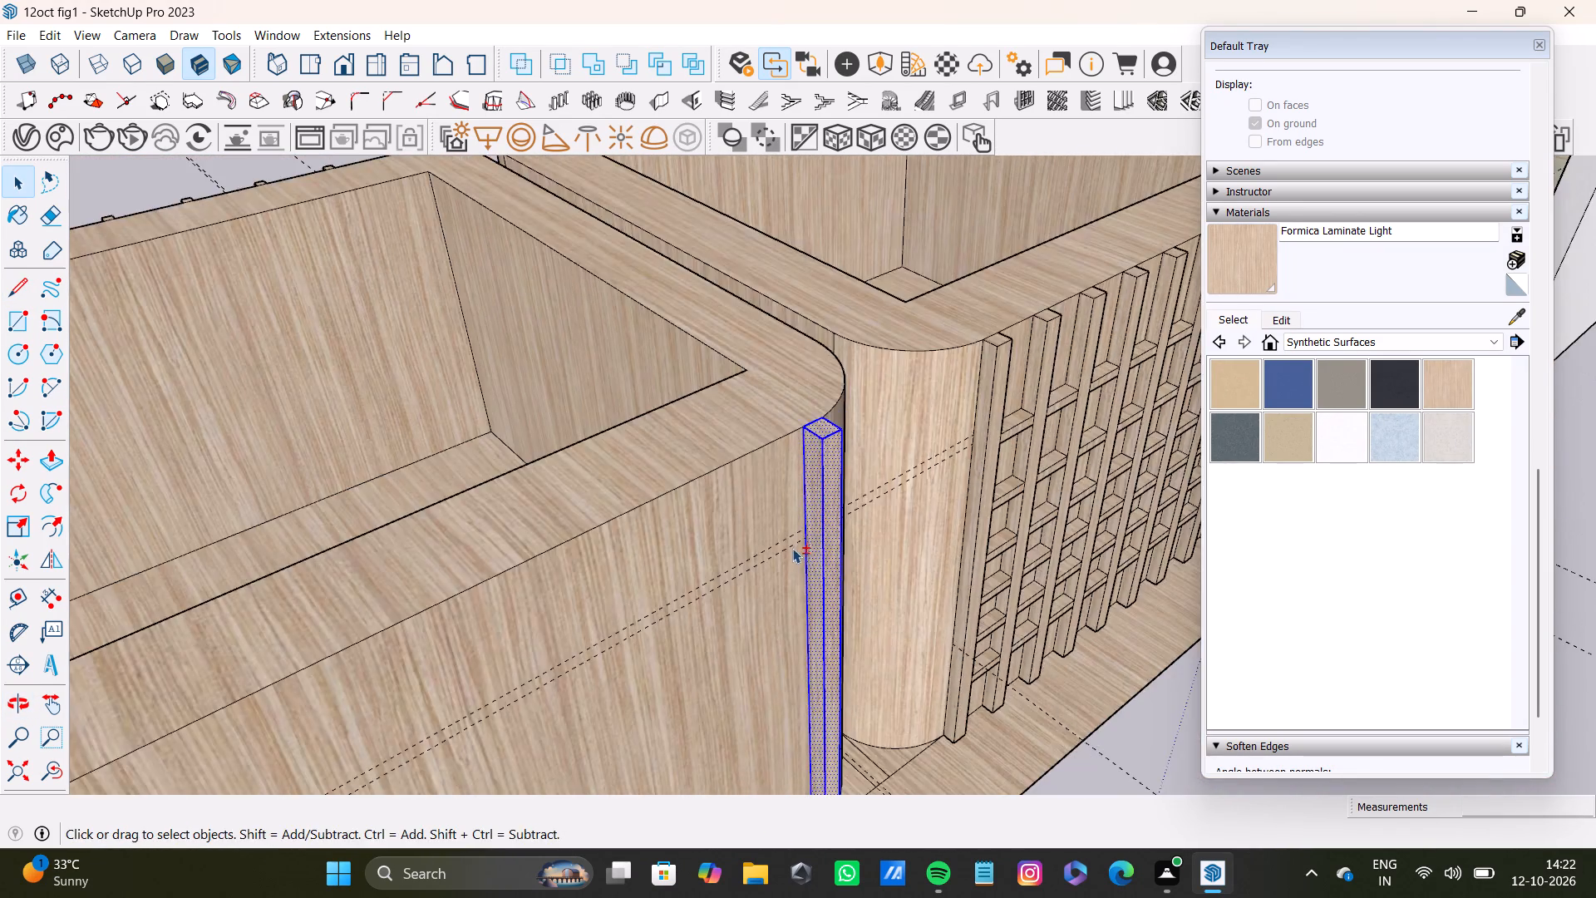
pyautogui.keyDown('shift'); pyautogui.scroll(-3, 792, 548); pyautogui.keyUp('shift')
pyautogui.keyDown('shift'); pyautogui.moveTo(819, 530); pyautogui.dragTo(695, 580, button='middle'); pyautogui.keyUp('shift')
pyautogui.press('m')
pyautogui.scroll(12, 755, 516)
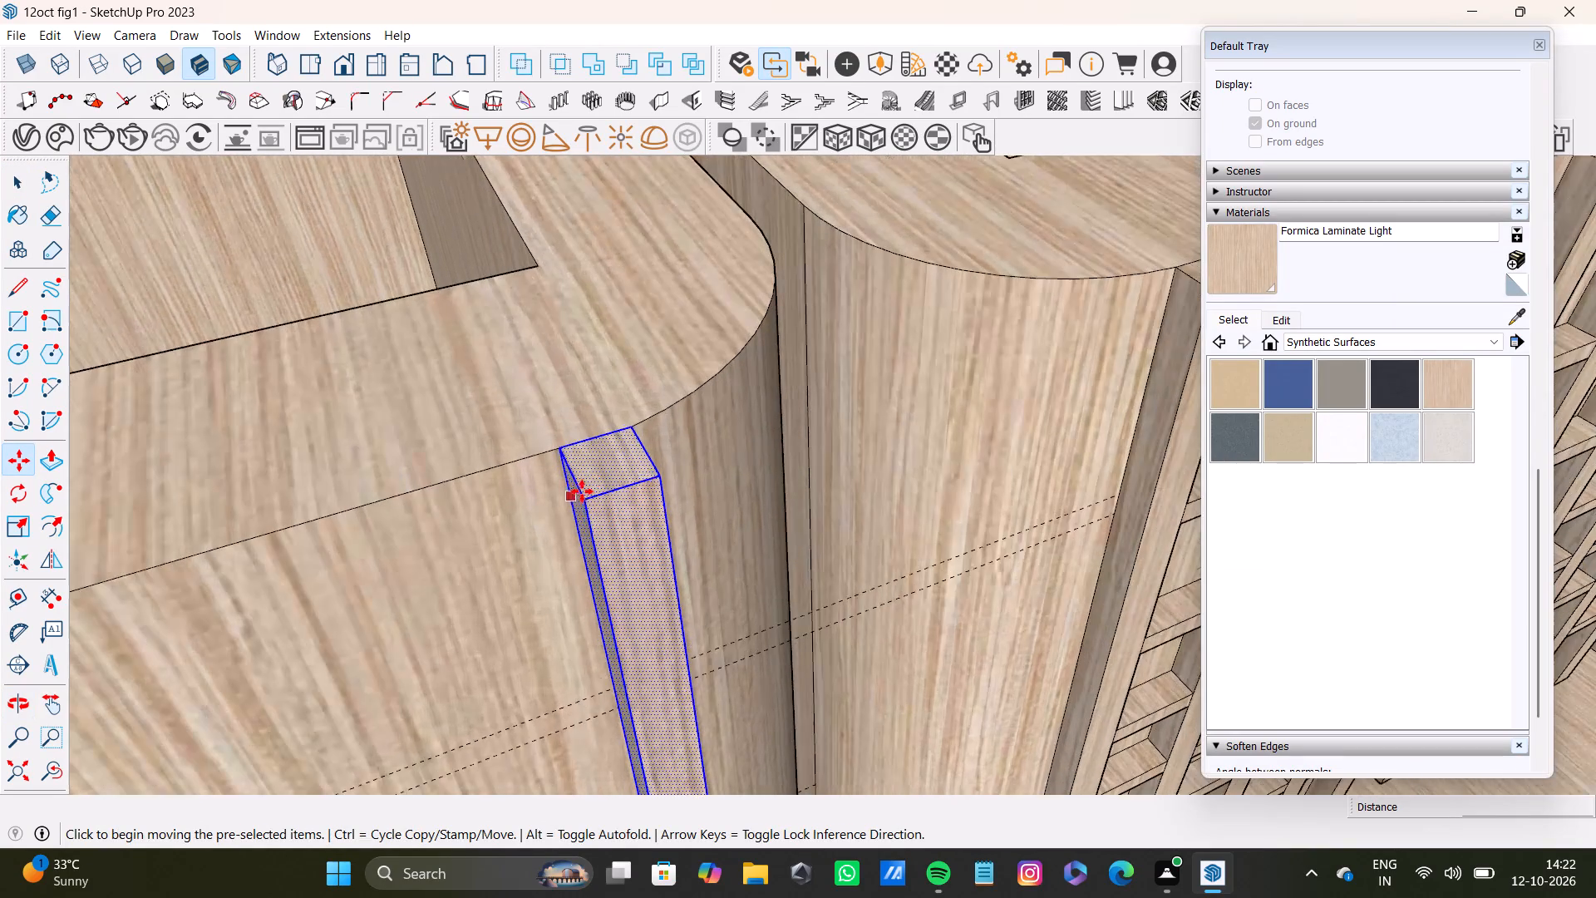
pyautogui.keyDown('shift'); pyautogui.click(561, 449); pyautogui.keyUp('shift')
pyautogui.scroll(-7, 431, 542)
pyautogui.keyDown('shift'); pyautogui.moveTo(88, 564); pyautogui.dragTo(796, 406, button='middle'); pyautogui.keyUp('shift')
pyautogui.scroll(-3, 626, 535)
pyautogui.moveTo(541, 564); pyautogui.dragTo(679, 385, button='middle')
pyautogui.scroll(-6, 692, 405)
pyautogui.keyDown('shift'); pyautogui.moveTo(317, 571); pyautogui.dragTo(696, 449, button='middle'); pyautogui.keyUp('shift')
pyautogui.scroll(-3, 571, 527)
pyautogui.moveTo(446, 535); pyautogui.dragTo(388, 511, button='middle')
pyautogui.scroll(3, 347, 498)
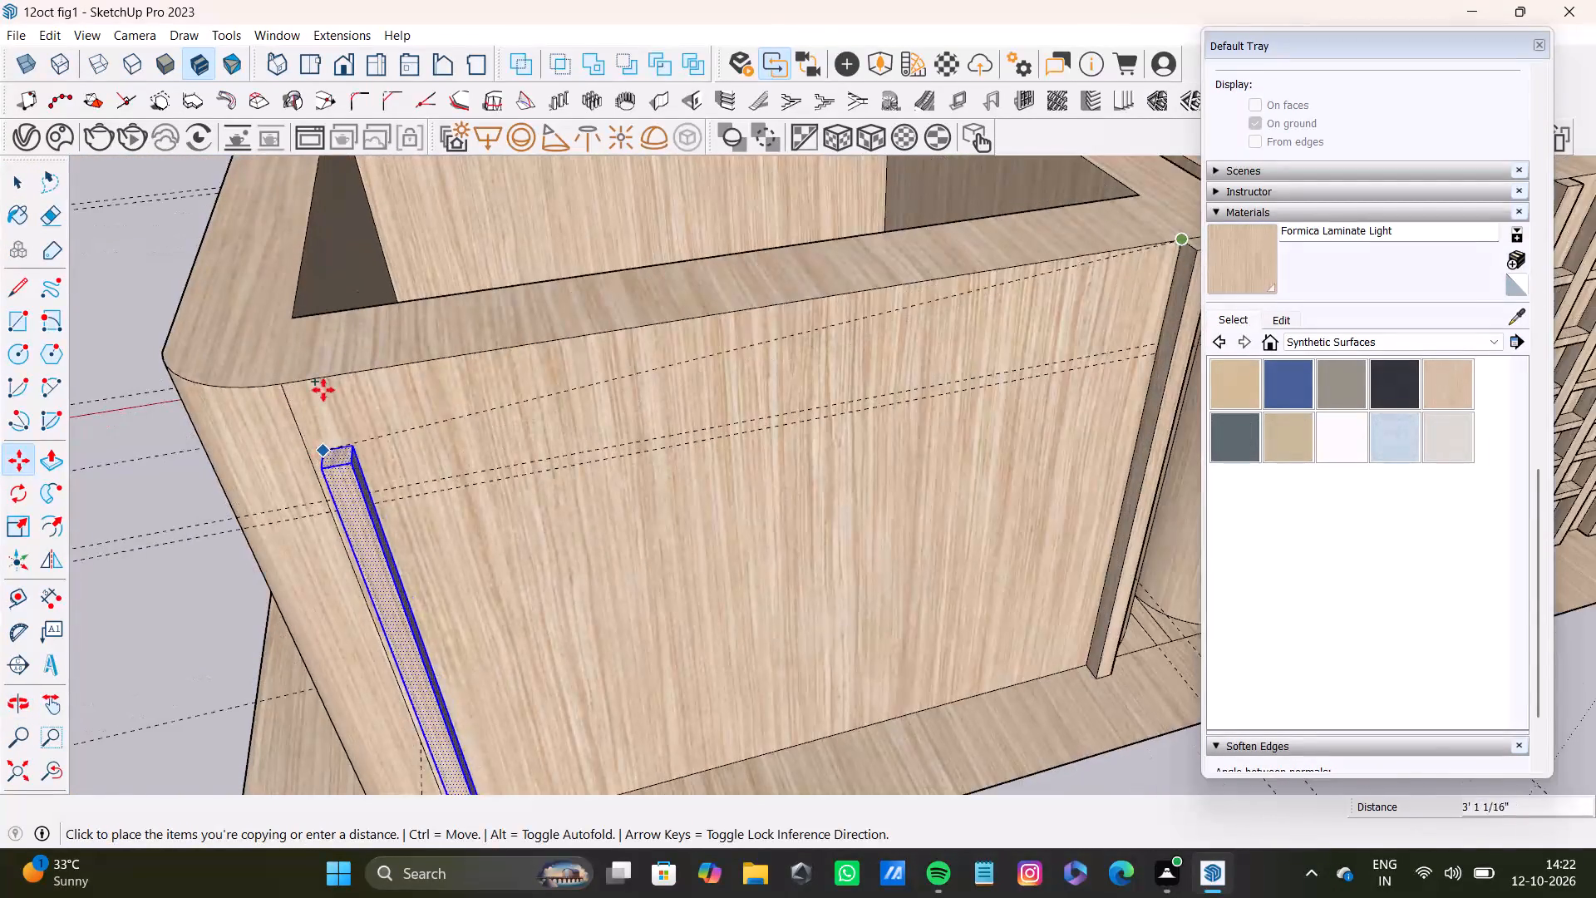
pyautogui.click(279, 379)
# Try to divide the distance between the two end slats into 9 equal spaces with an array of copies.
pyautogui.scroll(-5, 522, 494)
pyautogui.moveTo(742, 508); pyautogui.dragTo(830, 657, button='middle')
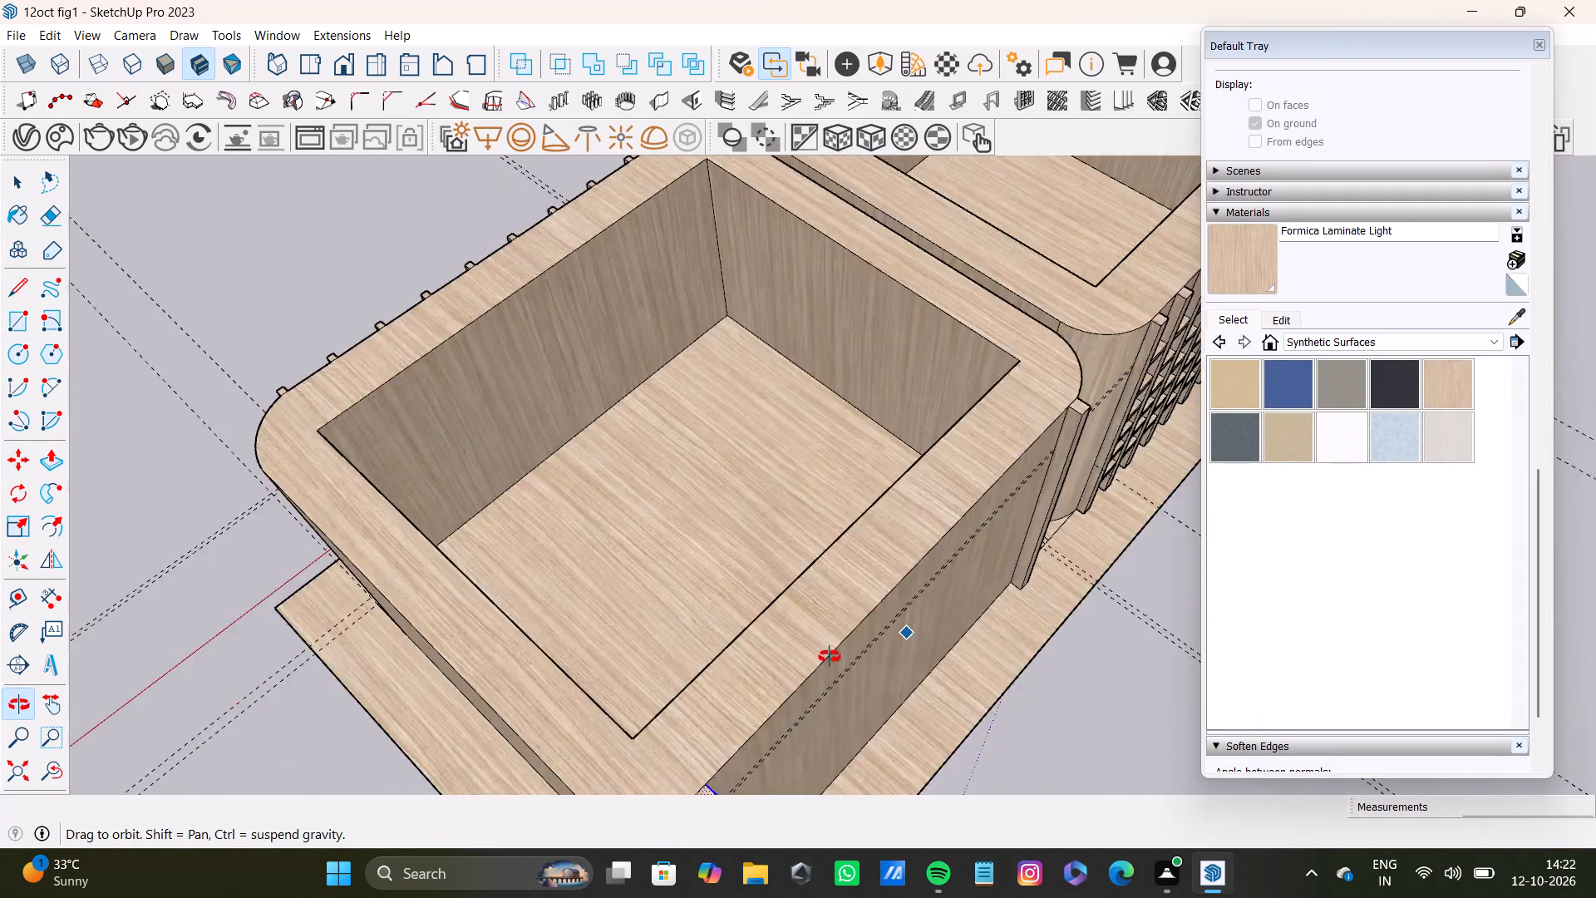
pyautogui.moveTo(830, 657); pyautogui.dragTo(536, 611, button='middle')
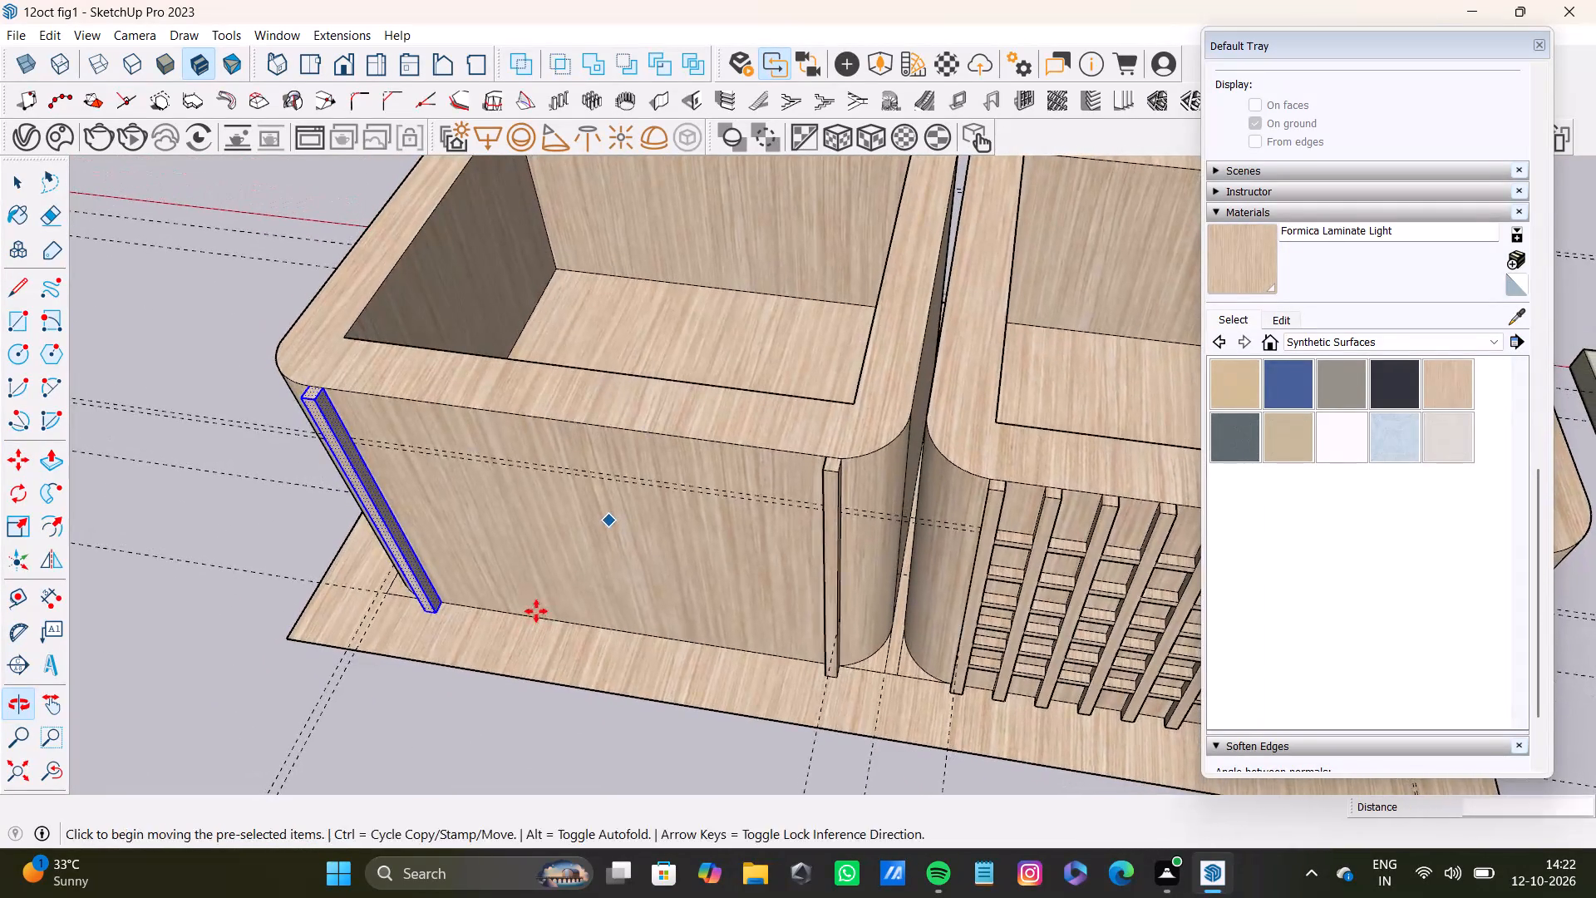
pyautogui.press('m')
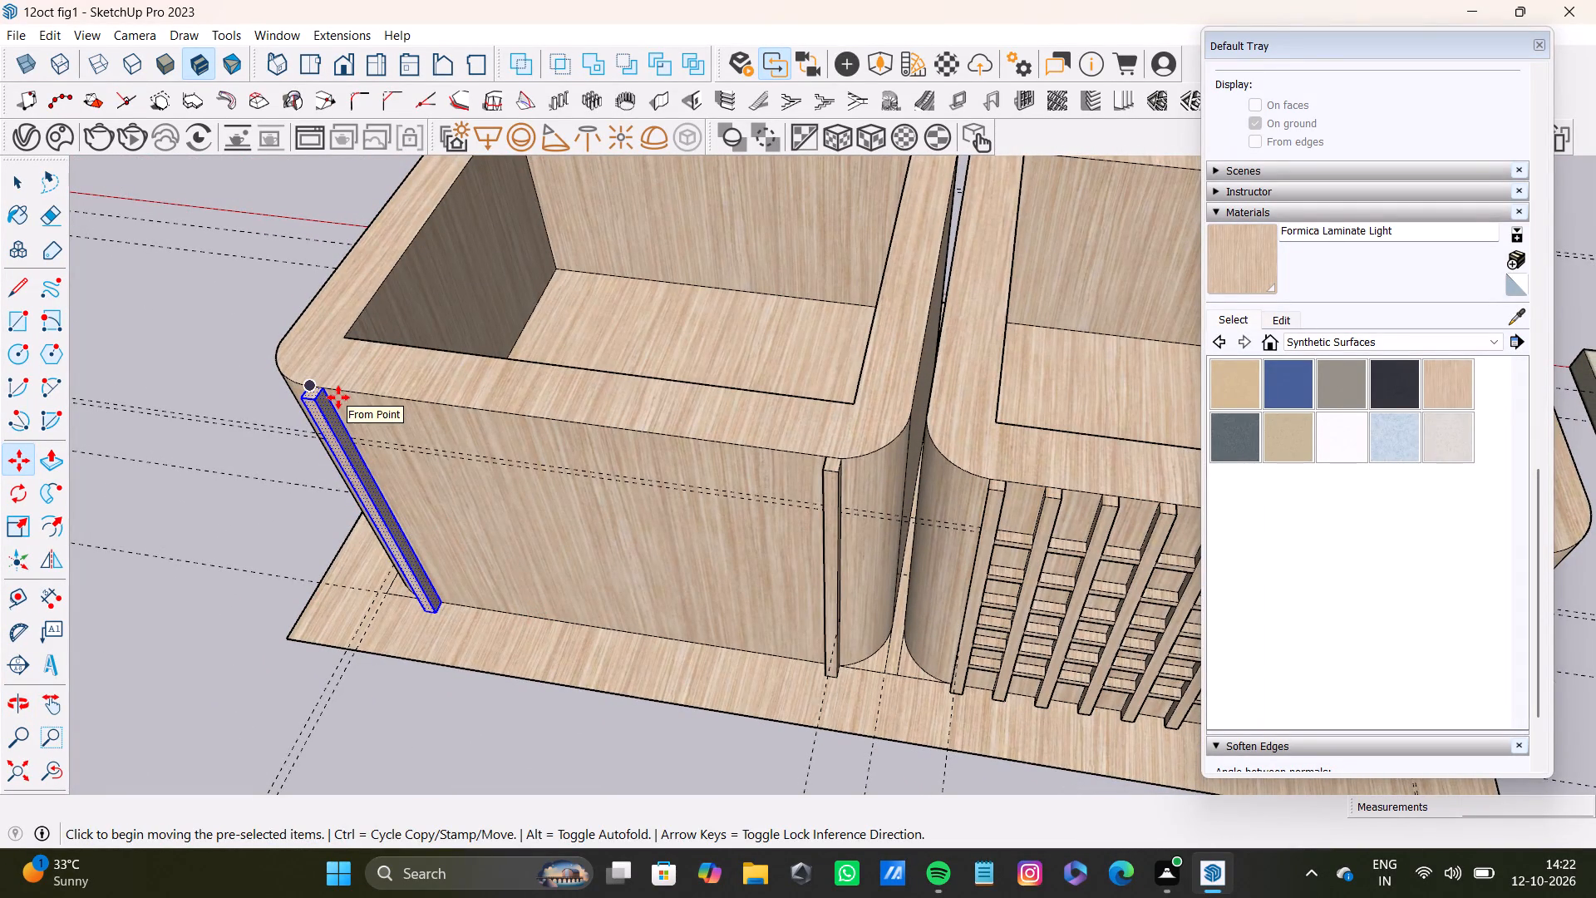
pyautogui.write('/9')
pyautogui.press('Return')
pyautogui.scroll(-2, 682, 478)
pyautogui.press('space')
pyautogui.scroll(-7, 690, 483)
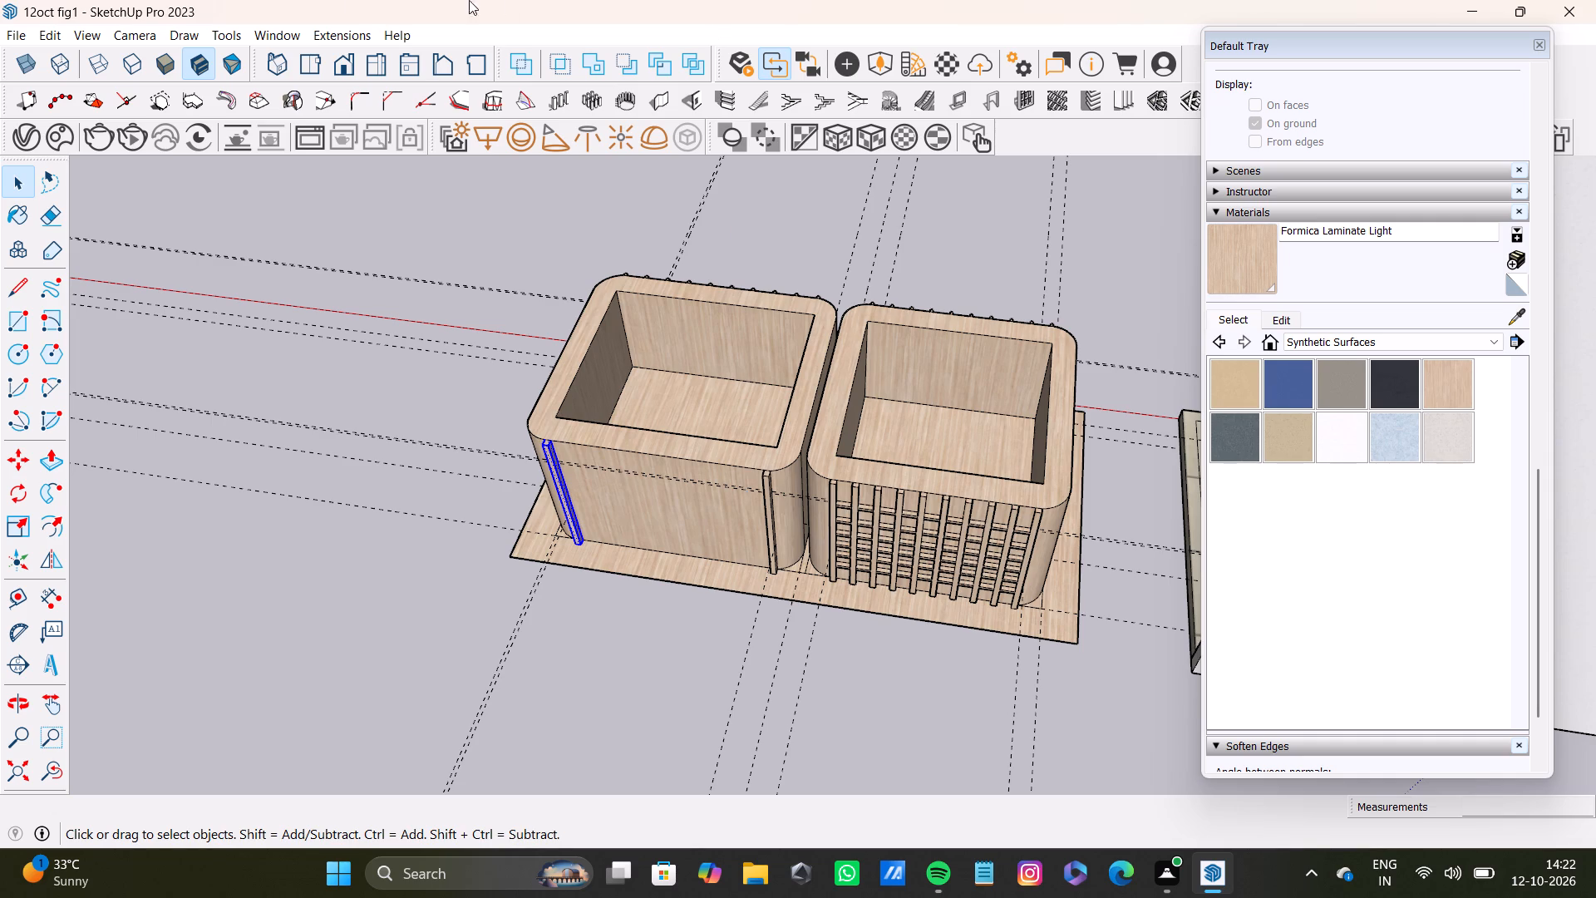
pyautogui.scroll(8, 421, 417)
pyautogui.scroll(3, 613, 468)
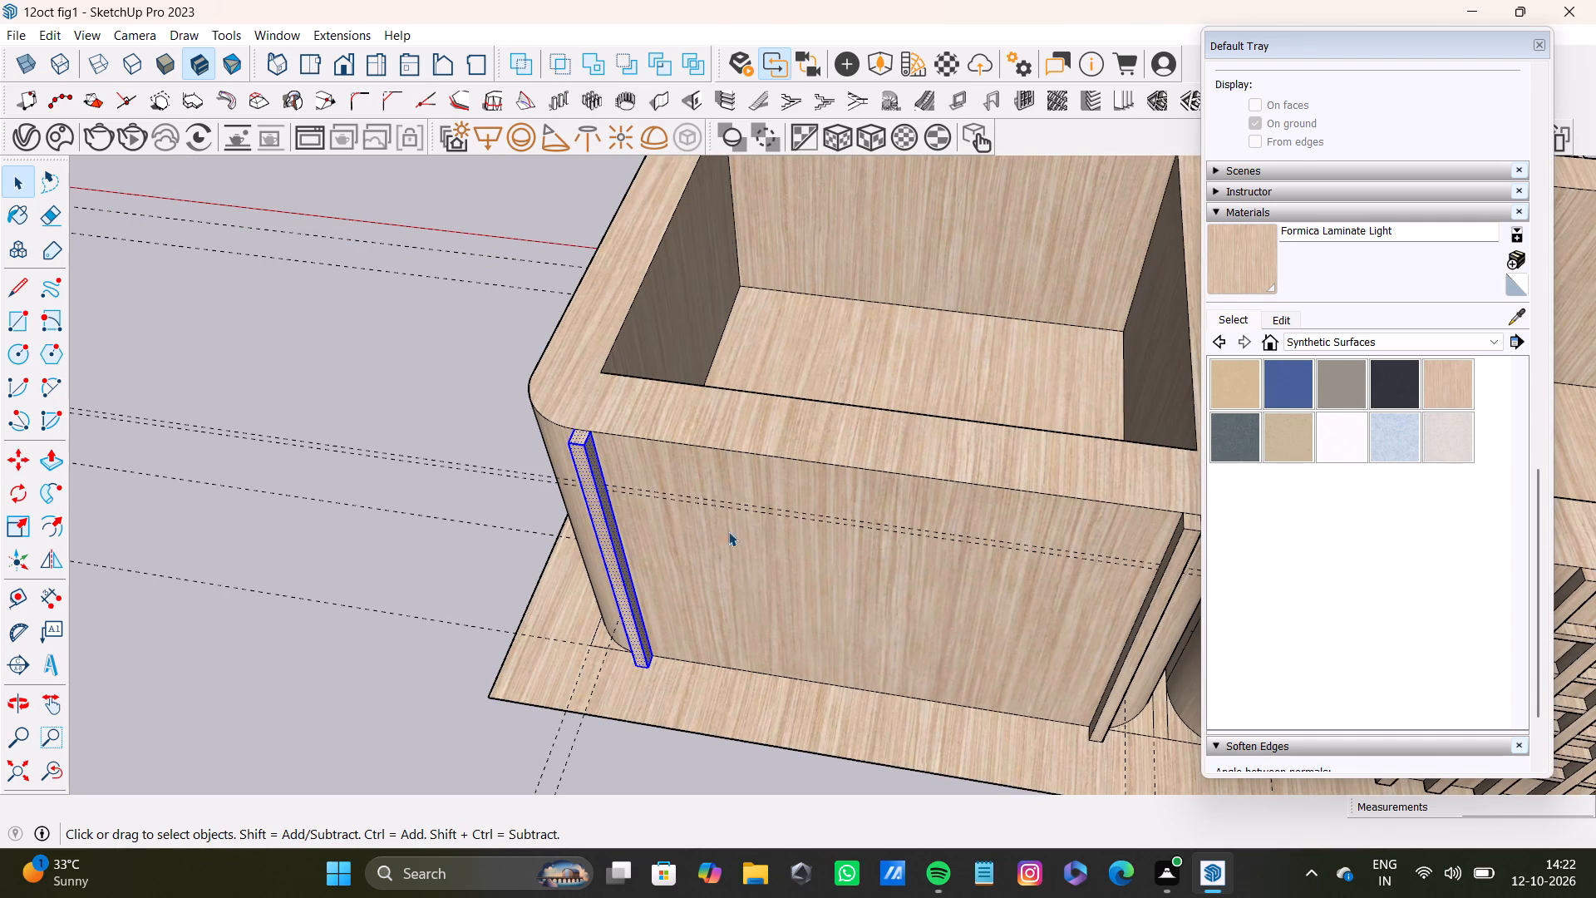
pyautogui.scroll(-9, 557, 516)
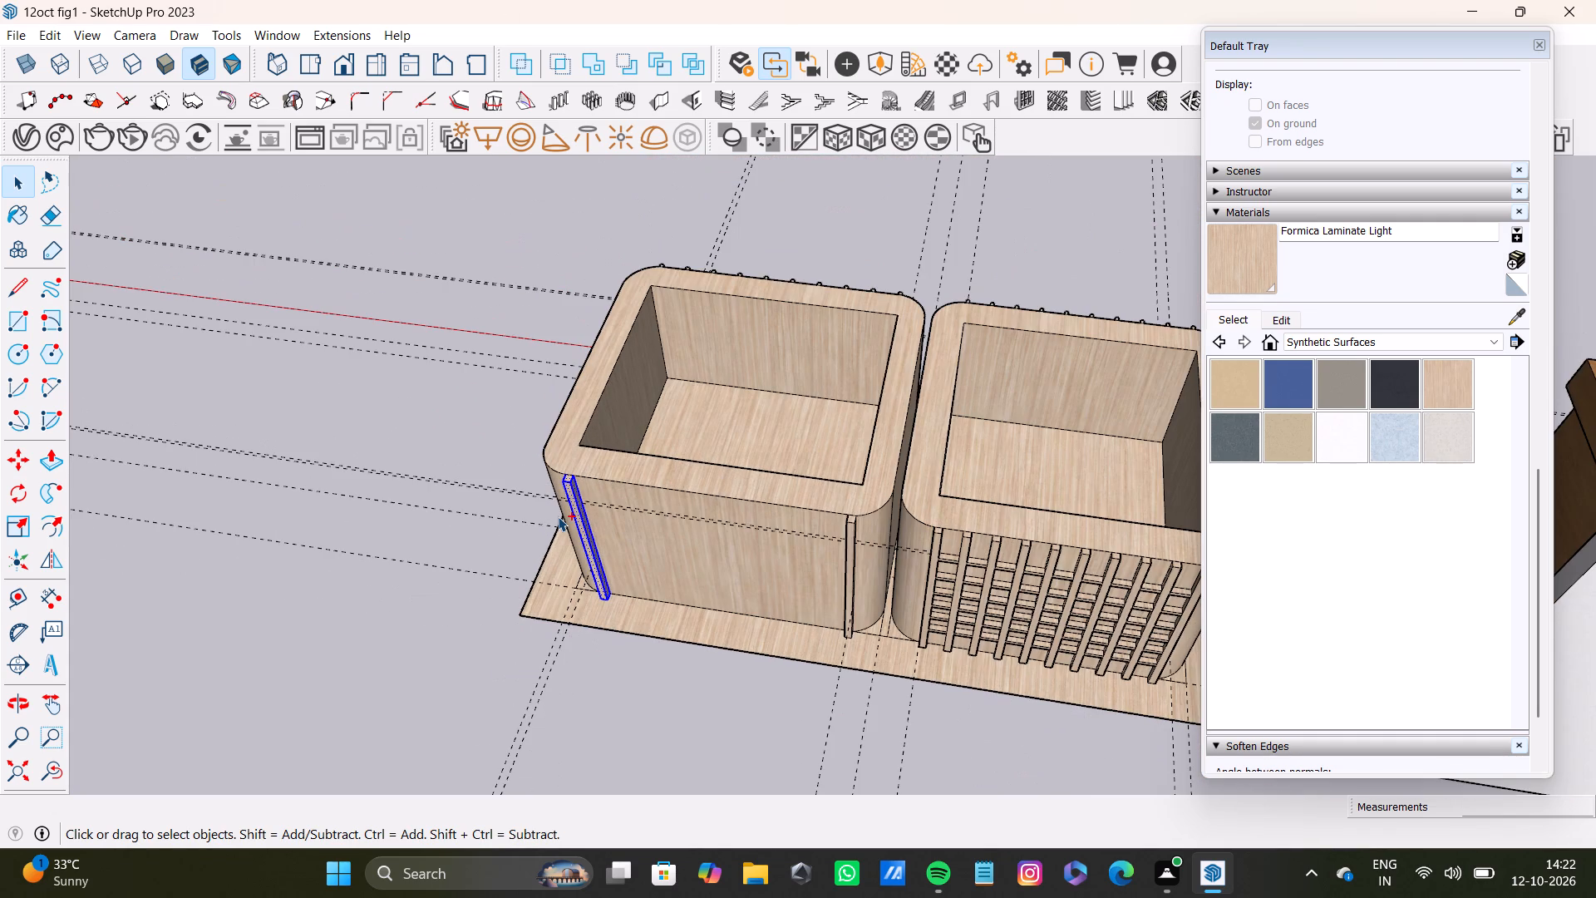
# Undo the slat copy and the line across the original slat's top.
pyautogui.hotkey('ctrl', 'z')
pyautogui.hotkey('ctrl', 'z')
# Draw a line about 1 1/16" long between the slat's top and the box's rim.
pyautogui.scroll(11, 838, 545)
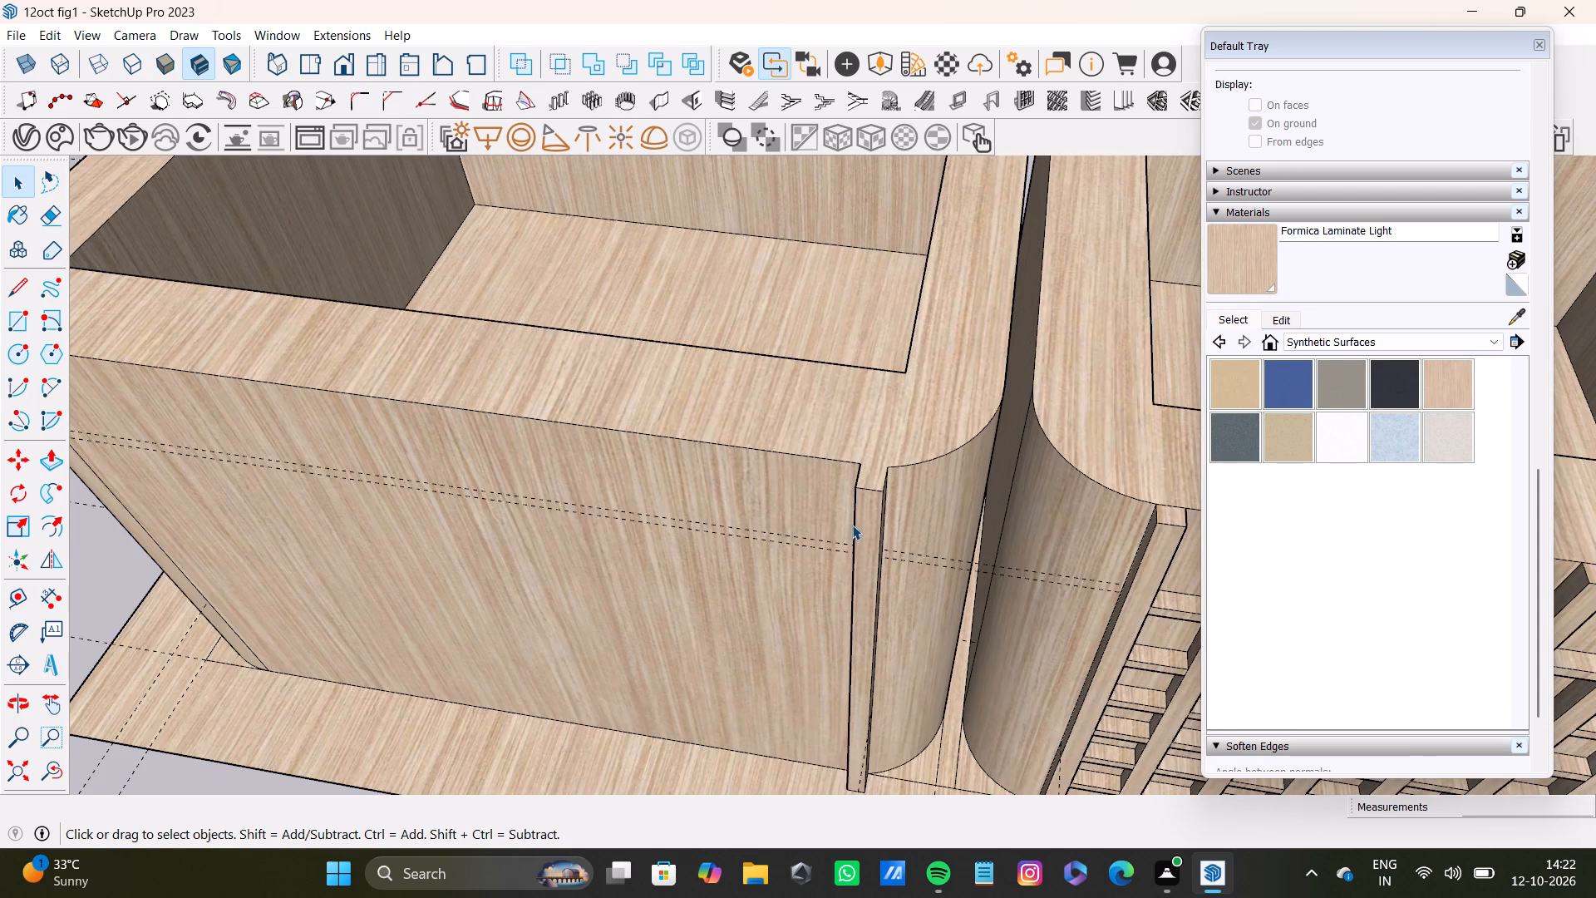
pyautogui.press('l')
pyautogui.scroll(6, 855, 525)
pyautogui.click(864, 427)
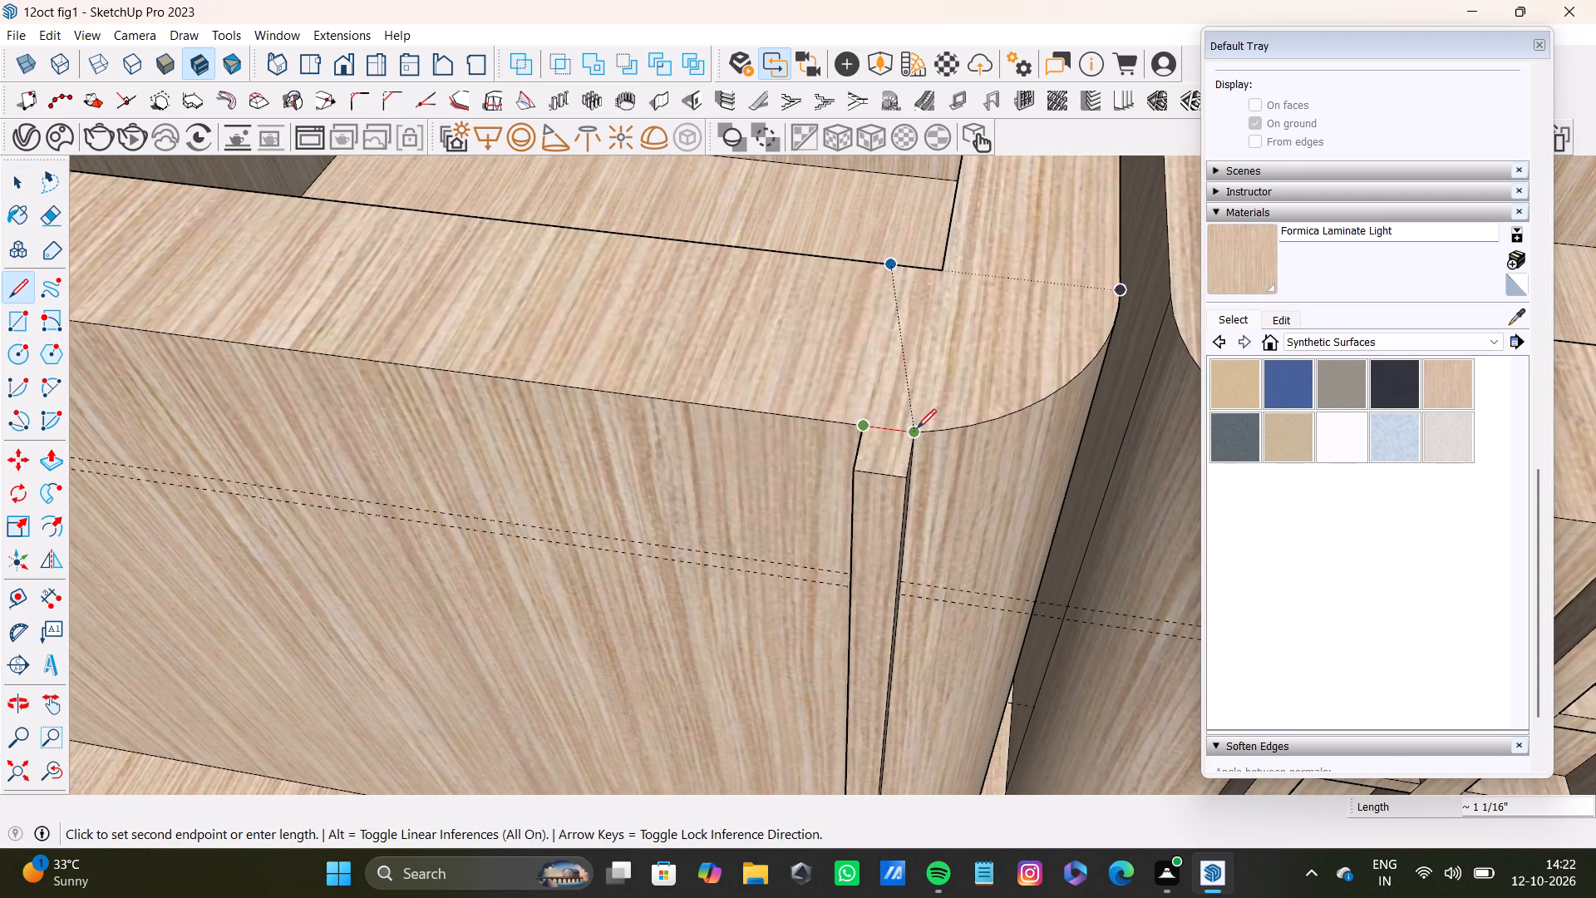
pyautogui.click(919, 429)
# Select all faces of the raised slat and copy it along the plain front face to the edge of the opposite rounded corner.
pyautogui.press('space')
pyautogui.doubleClick(890, 456)
pyautogui.keyDown('shift'); pyautogui.doubleClick(887, 508); pyautogui.keyUp('shift')
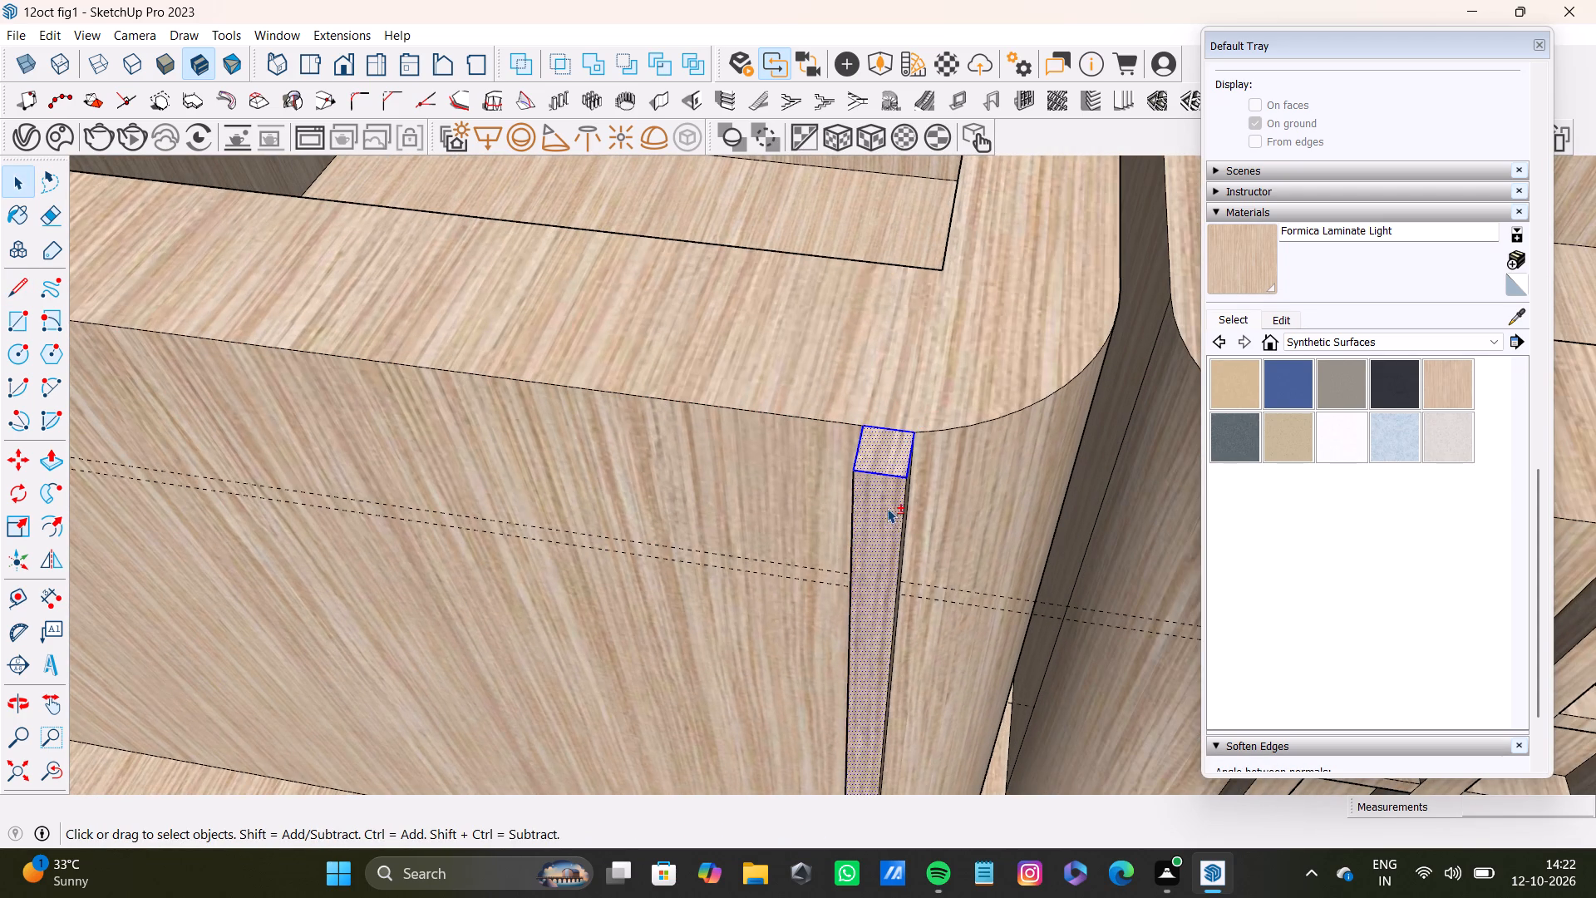
pyautogui.scroll(1, 837, 565)
pyautogui.moveTo(837, 565); pyautogui.dragTo(1158, 575, button='middle')
pyautogui.keyDown('shift'); pyautogui.scroll(4, 938, 462); pyautogui.keyUp('shift')
pyautogui.keyDown('shift'); pyautogui.doubleClick(927, 444); pyautogui.keyUp('shift')
pyautogui.moveTo(1018, 474); pyautogui.dragTo(466, 427, button='middle')
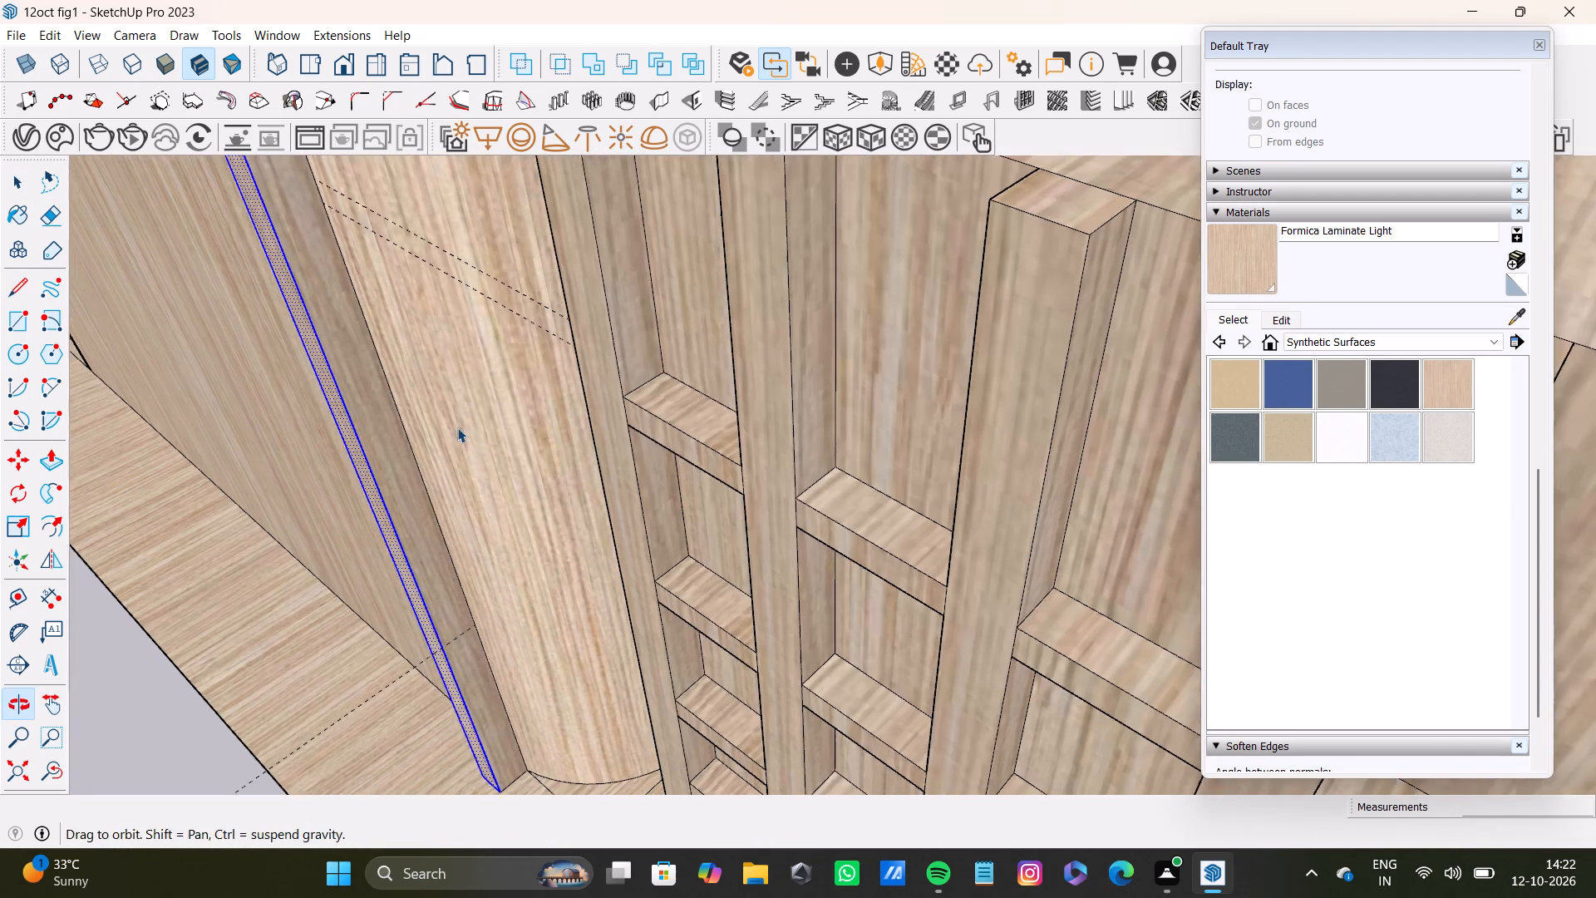
pyautogui.keyDown('shift'); pyautogui.doubleClick(365, 413); pyautogui.keyUp('shift')
pyautogui.keyDown('shift'); pyautogui.scroll(-5, 379, 437); pyautogui.keyUp('shift')
pyautogui.keyDown('shift'); pyautogui.moveTo(377, 453); pyautogui.dragTo(457, 695, button='middle'); pyautogui.keyUp('shift')
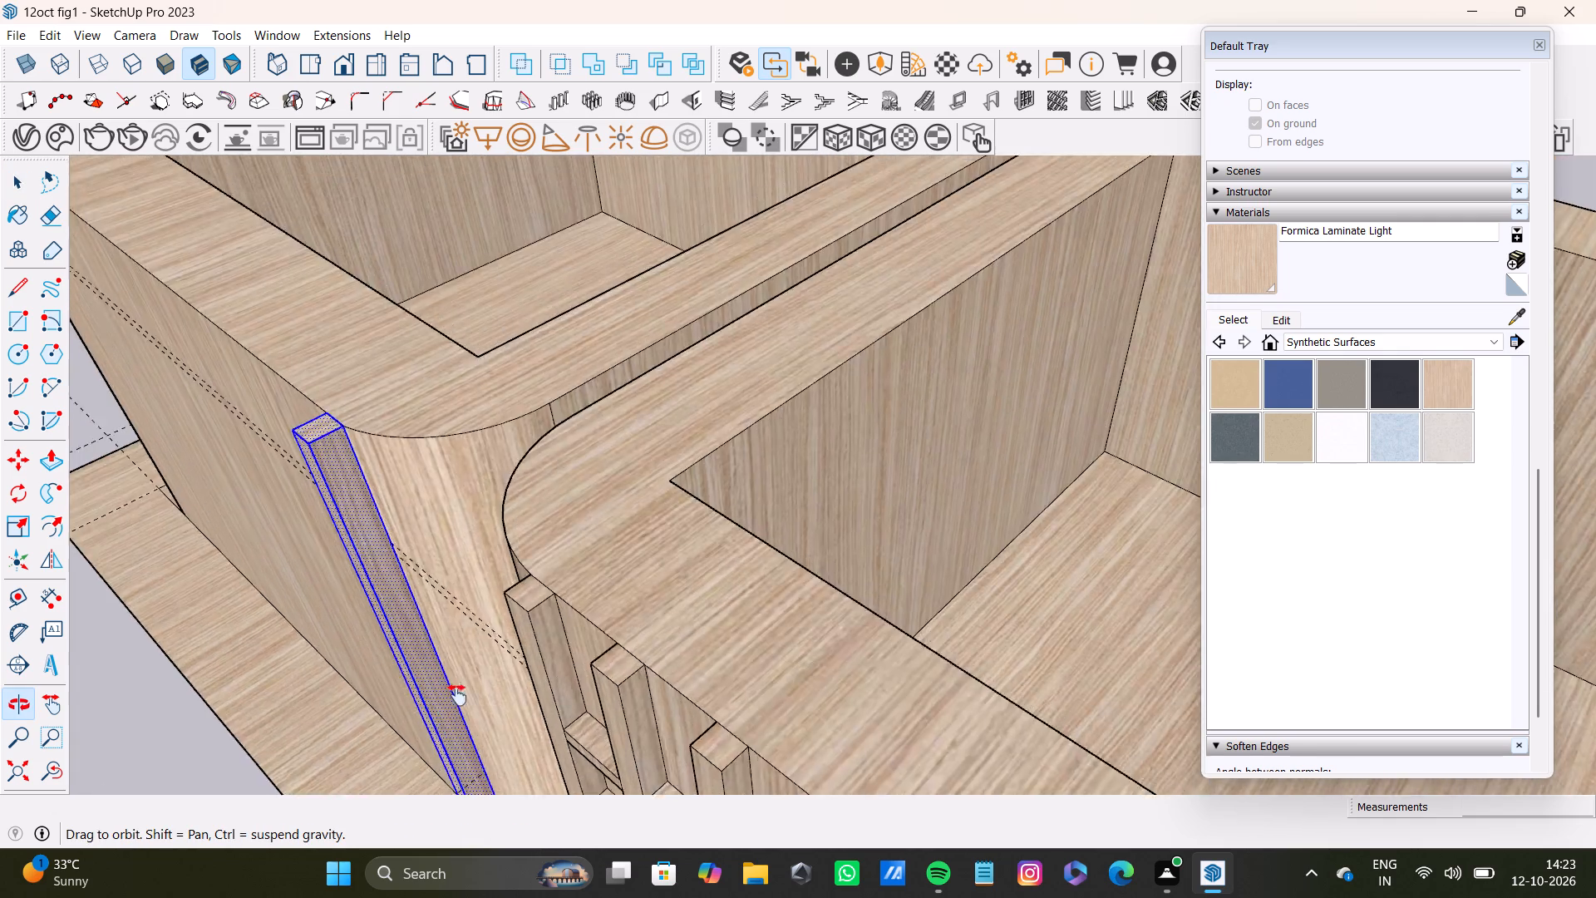
pyautogui.keyDown('shift'); pyautogui.moveTo(457, 695); pyautogui.dragTo(695, 727, button='middle'); pyautogui.keyUp('shift')
pyautogui.press('m')
pyautogui.scroll(9, 734, 637)
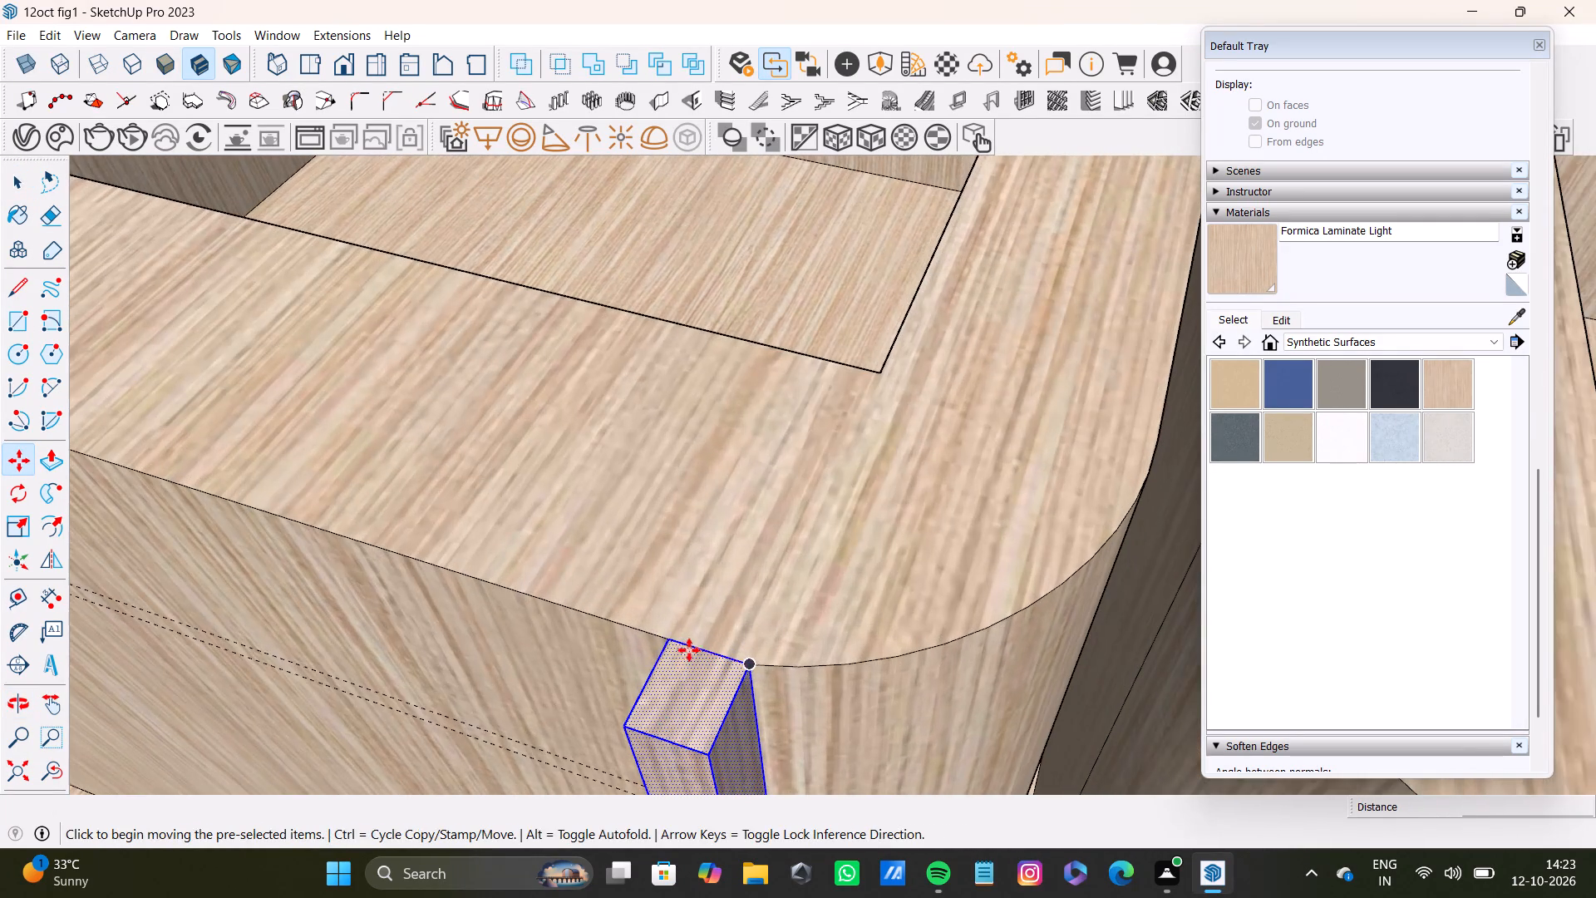
pyautogui.keyDown('shift'); pyautogui.click(673, 644); pyautogui.keyUp('shift')
pyautogui.scroll(-5, 419, 585)
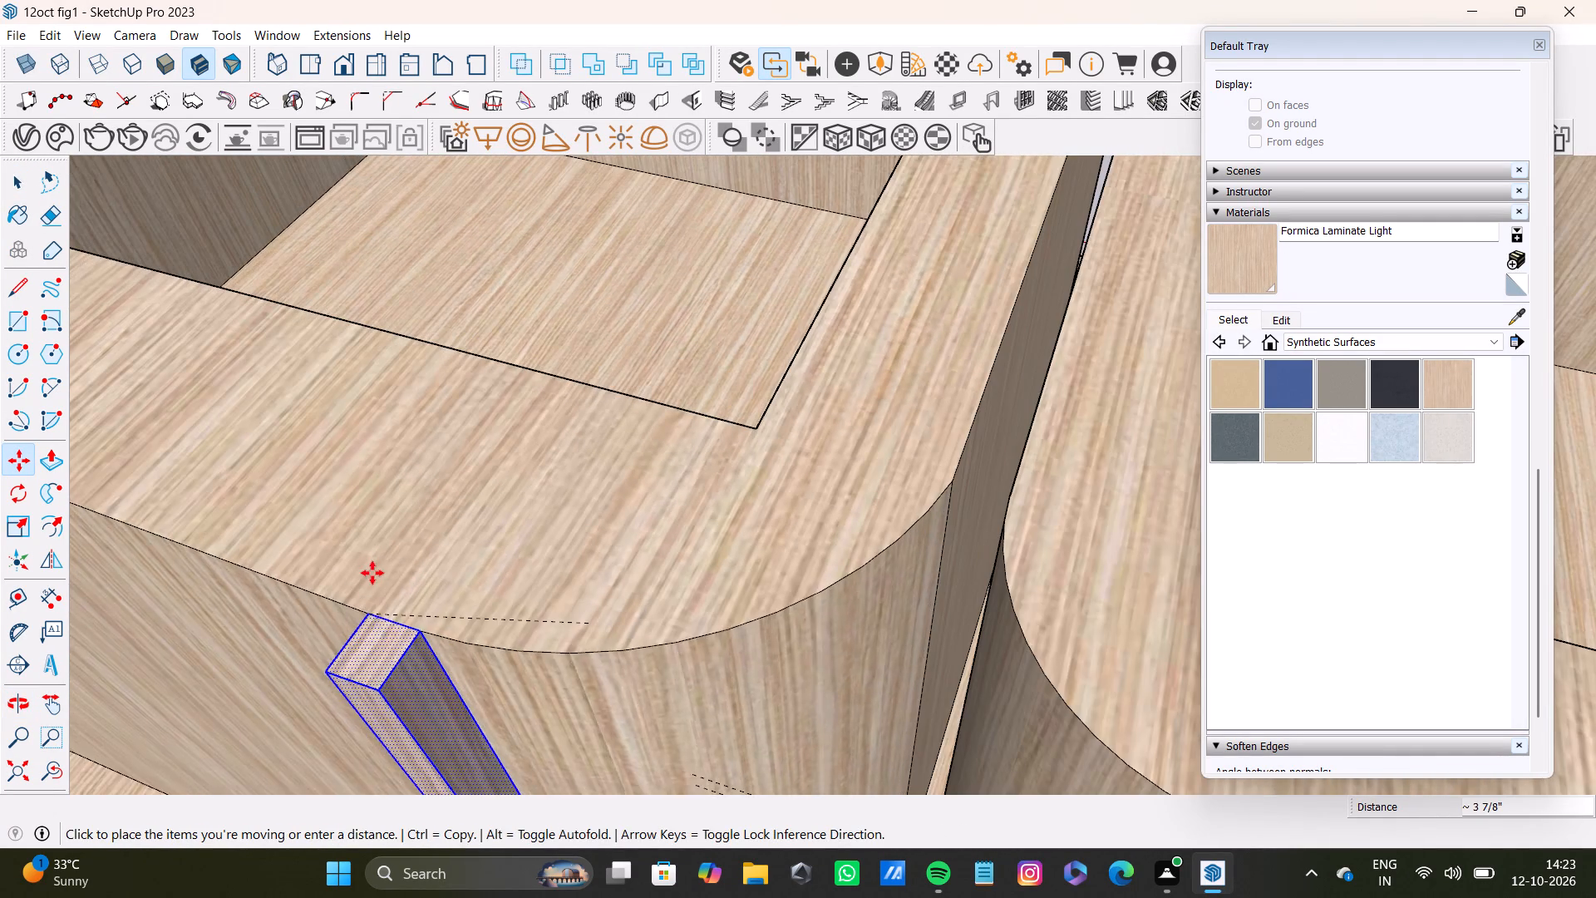
pyautogui.scroll(-7, 374, 573)
pyautogui.keyDown('shift'); pyautogui.moveTo(178, 550); pyautogui.dragTo(1087, 585, button='middle'); pyautogui.keyUp('shift')
pyautogui.scroll(-4, 842, 600)
pyautogui.moveTo(544, 553); pyautogui.dragTo(692, 528, button='middle')
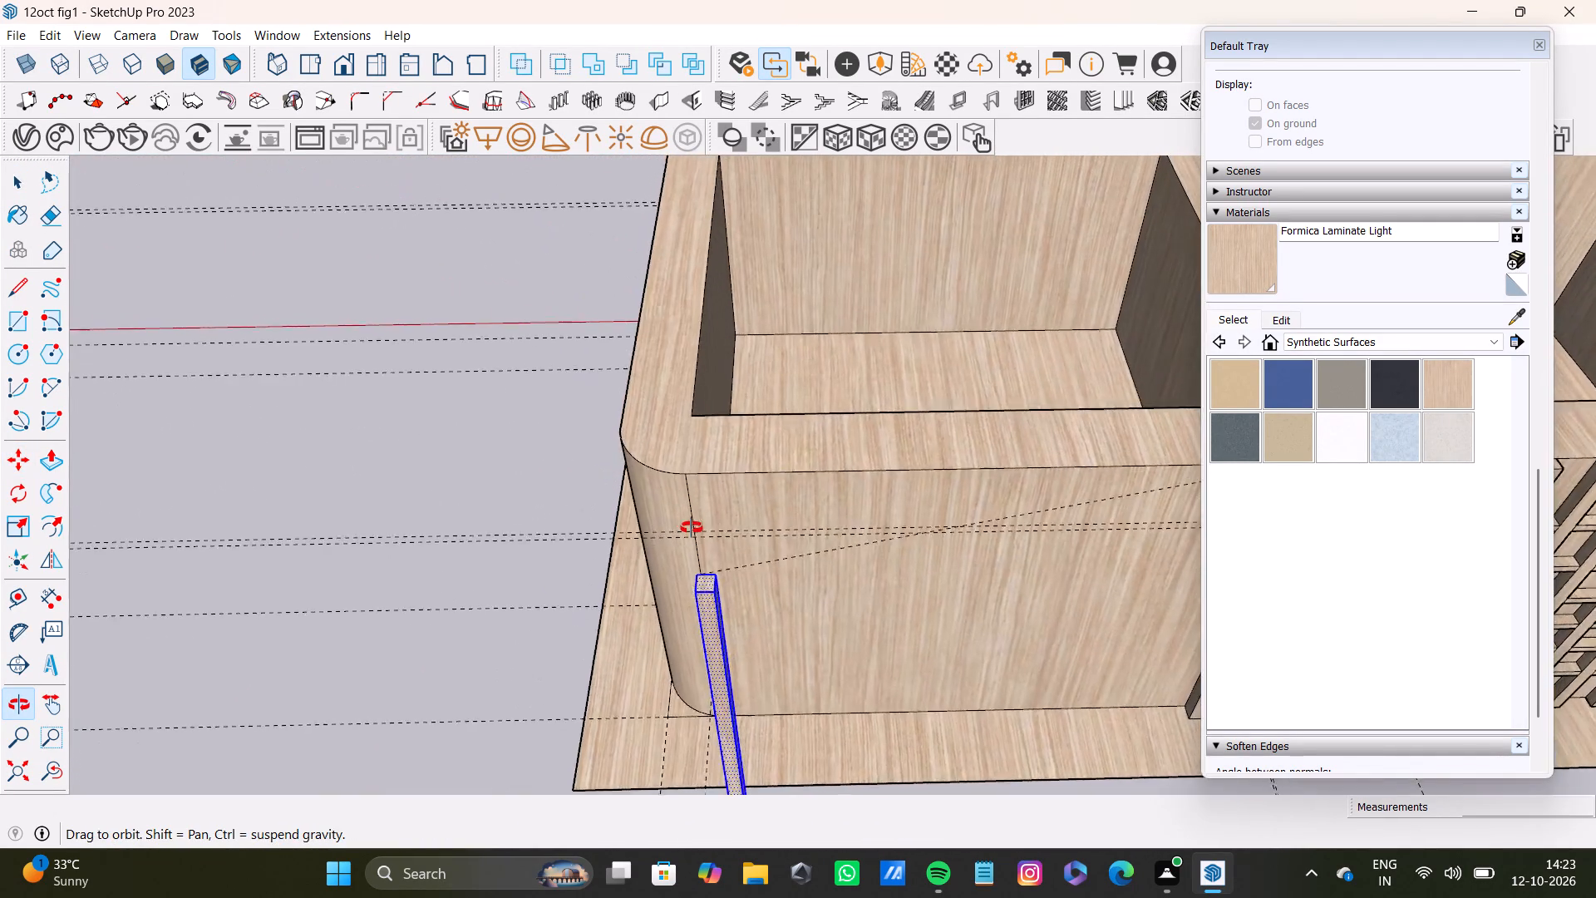
pyautogui.moveTo(692, 528); pyautogui.dragTo(658, 566, button='middle')
pyautogui.scroll(6, 663, 551)
pyautogui.click(641, 494)
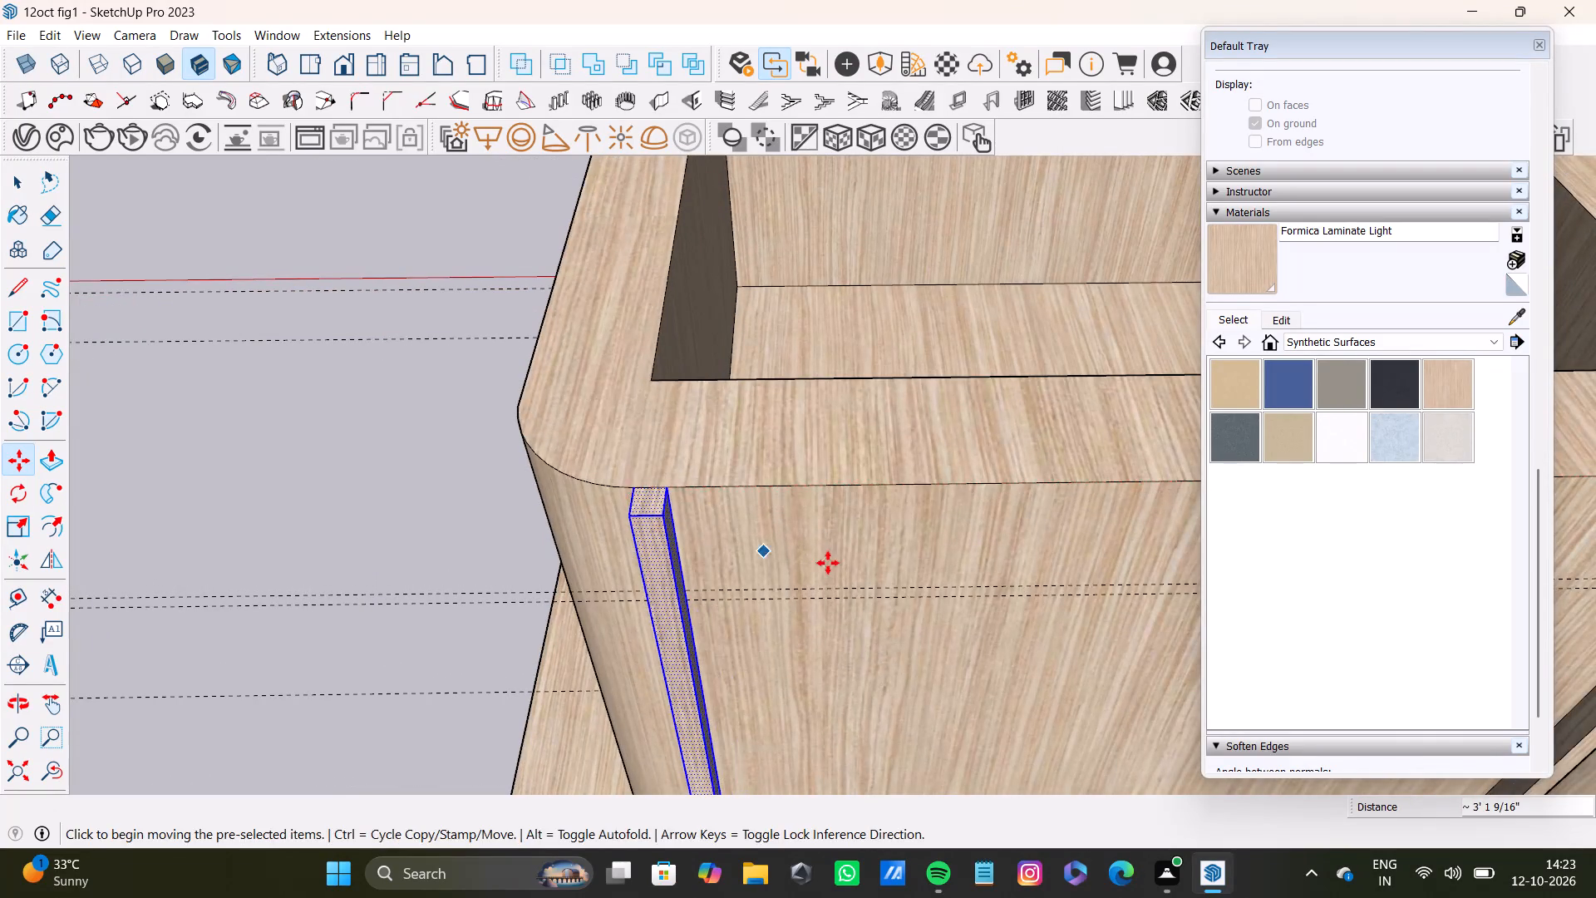
# Divide the distance between the two end slats into 9 equal spaces with an array of copies.
pyautogui.scroll(-5, 828, 563)
pyautogui.keyDown('shift'); pyautogui.moveTo(934, 575); pyautogui.dragTo(711, 581, button='middle'); pyautogui.keyUp('shift')
pyautogui.write('/9')
pyautogui.press('Return')
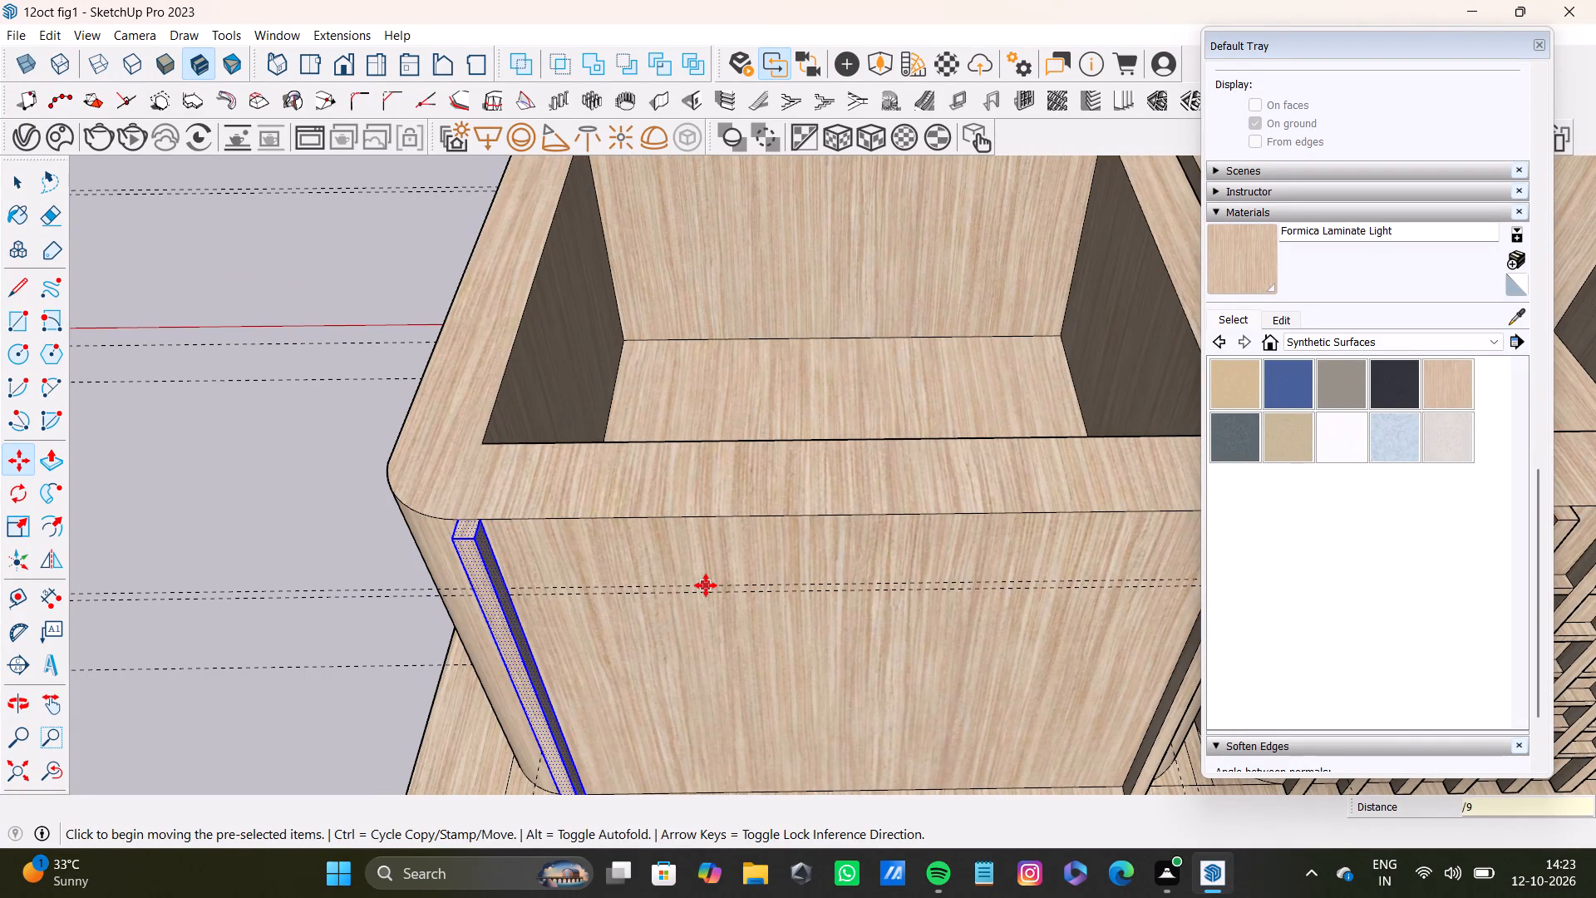
pyautogui.scroll(-9, 833, 577)
pyautogui.moveTo(1034, 617); pyautogui.dragTo(706, 425, button='middle')
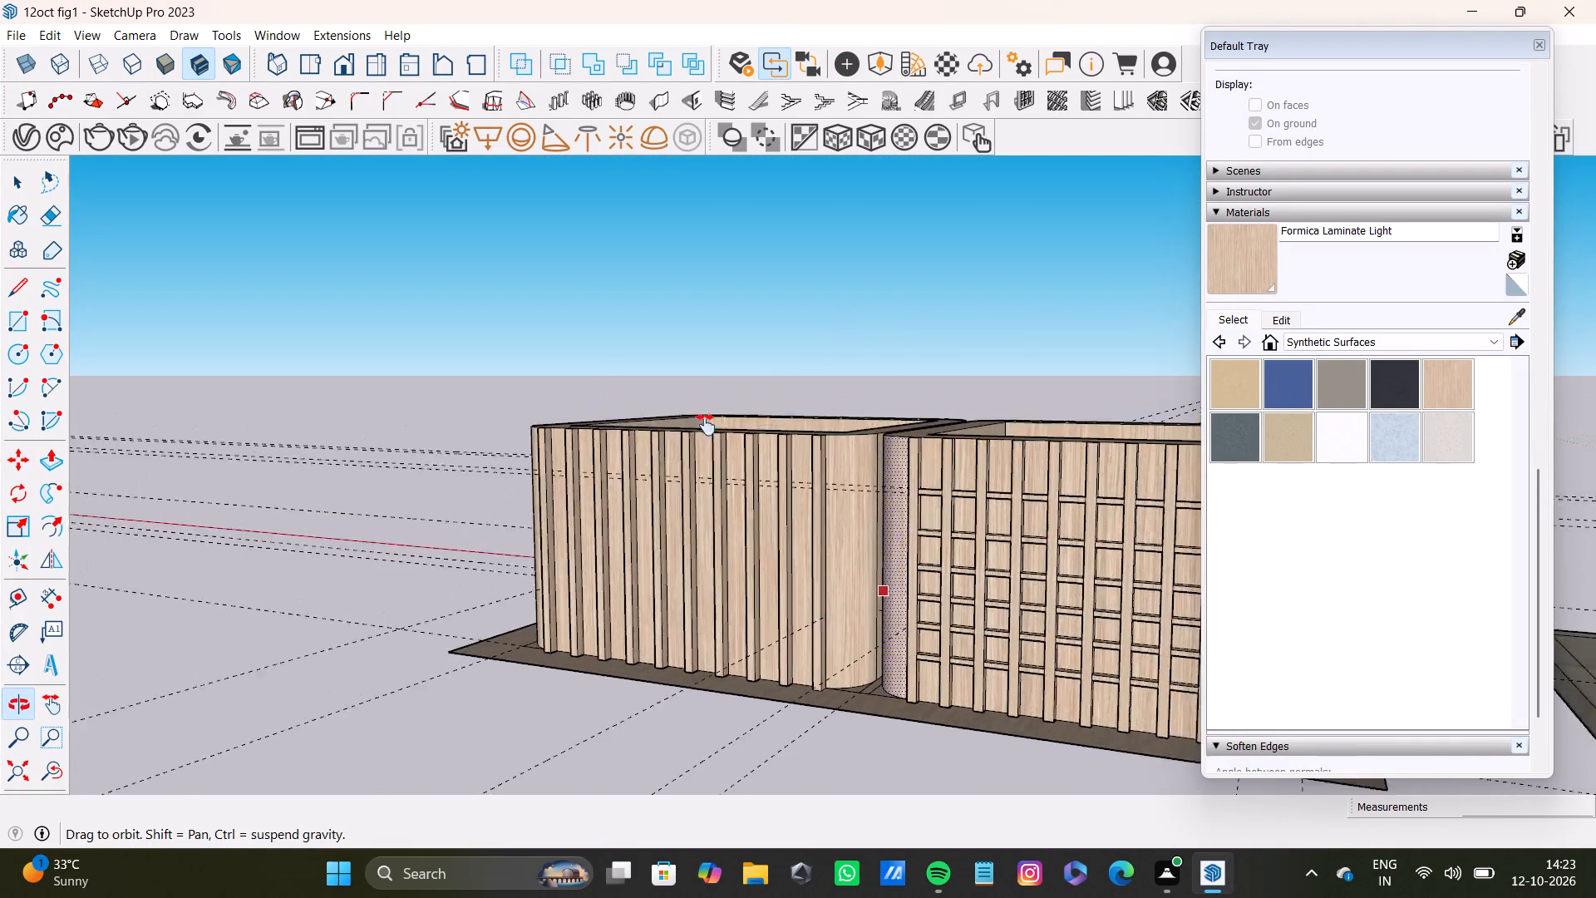
pyautogui.moveTo(706, 425); pyautogui.dragTo(927, 441, button='middle')
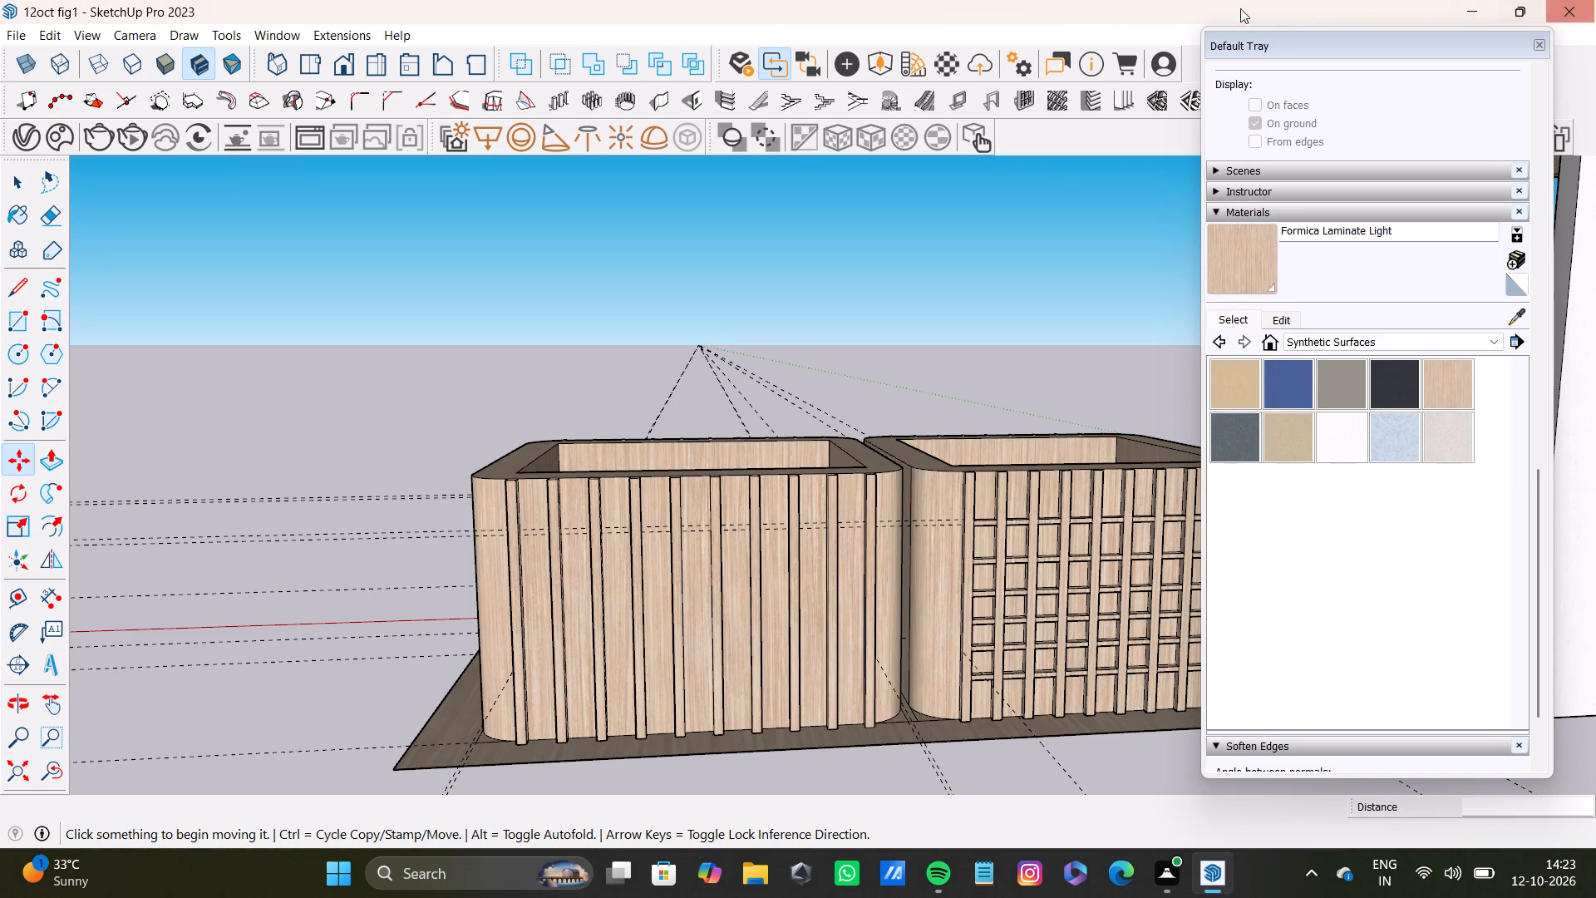
# Draw a rectangle about 9/16" by 3 1/8" between the upper pair of guide lines in the first gap between slats.
pyautogui.scroll(11, 584, 545)
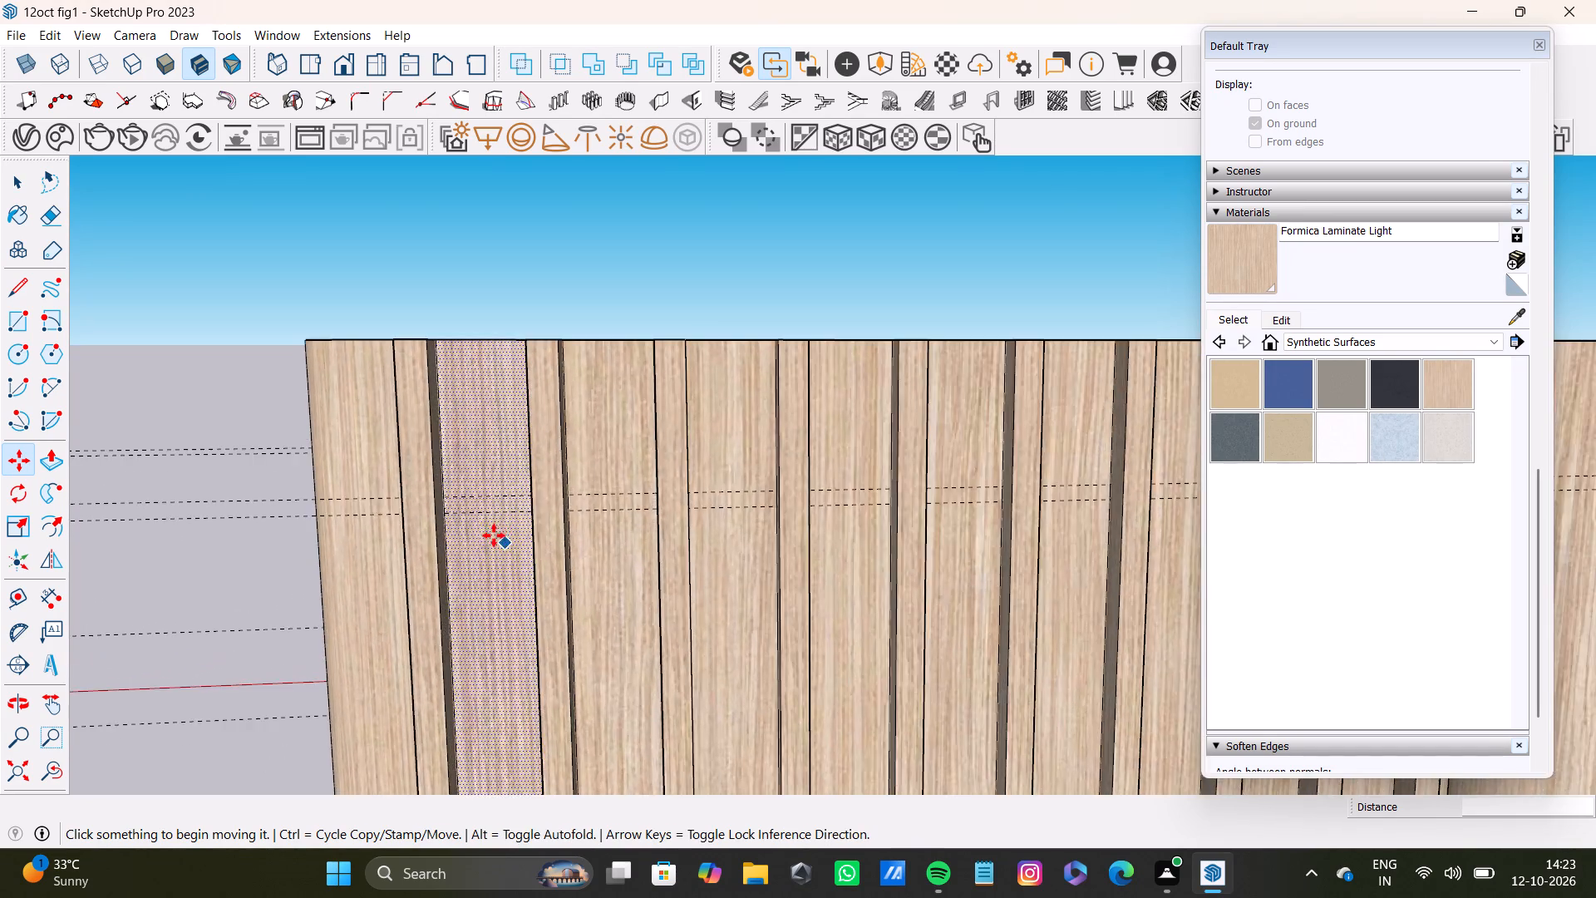
pyautogui.moveTo(500, 530); pyautogui.dragTo(345, 535, button='middle')
pyautogui.scroll(8, 433, 507)
pyautogui.press('space')
pyautogui.press('r')
pyautogui.scroll(3, 579, 474)
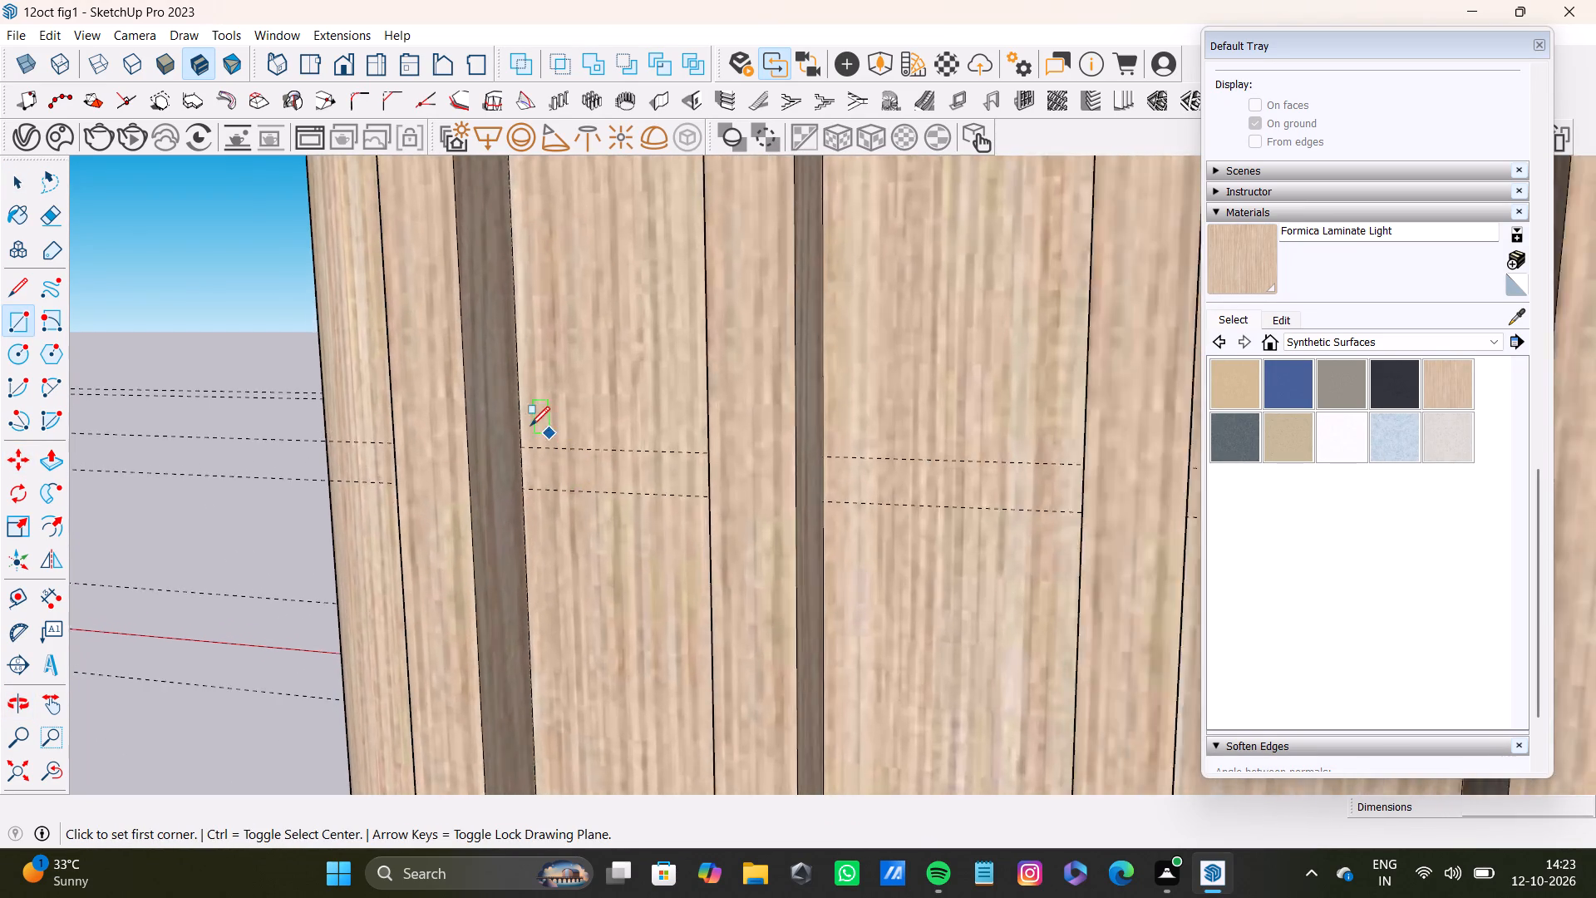
pyautogui.scroll(3, 530, 426)
pyautogui.moveTo(564, 492); pyautogui.dragTo(624, 492, button='middle')
pyautogui.scroll(6, 482, 472)
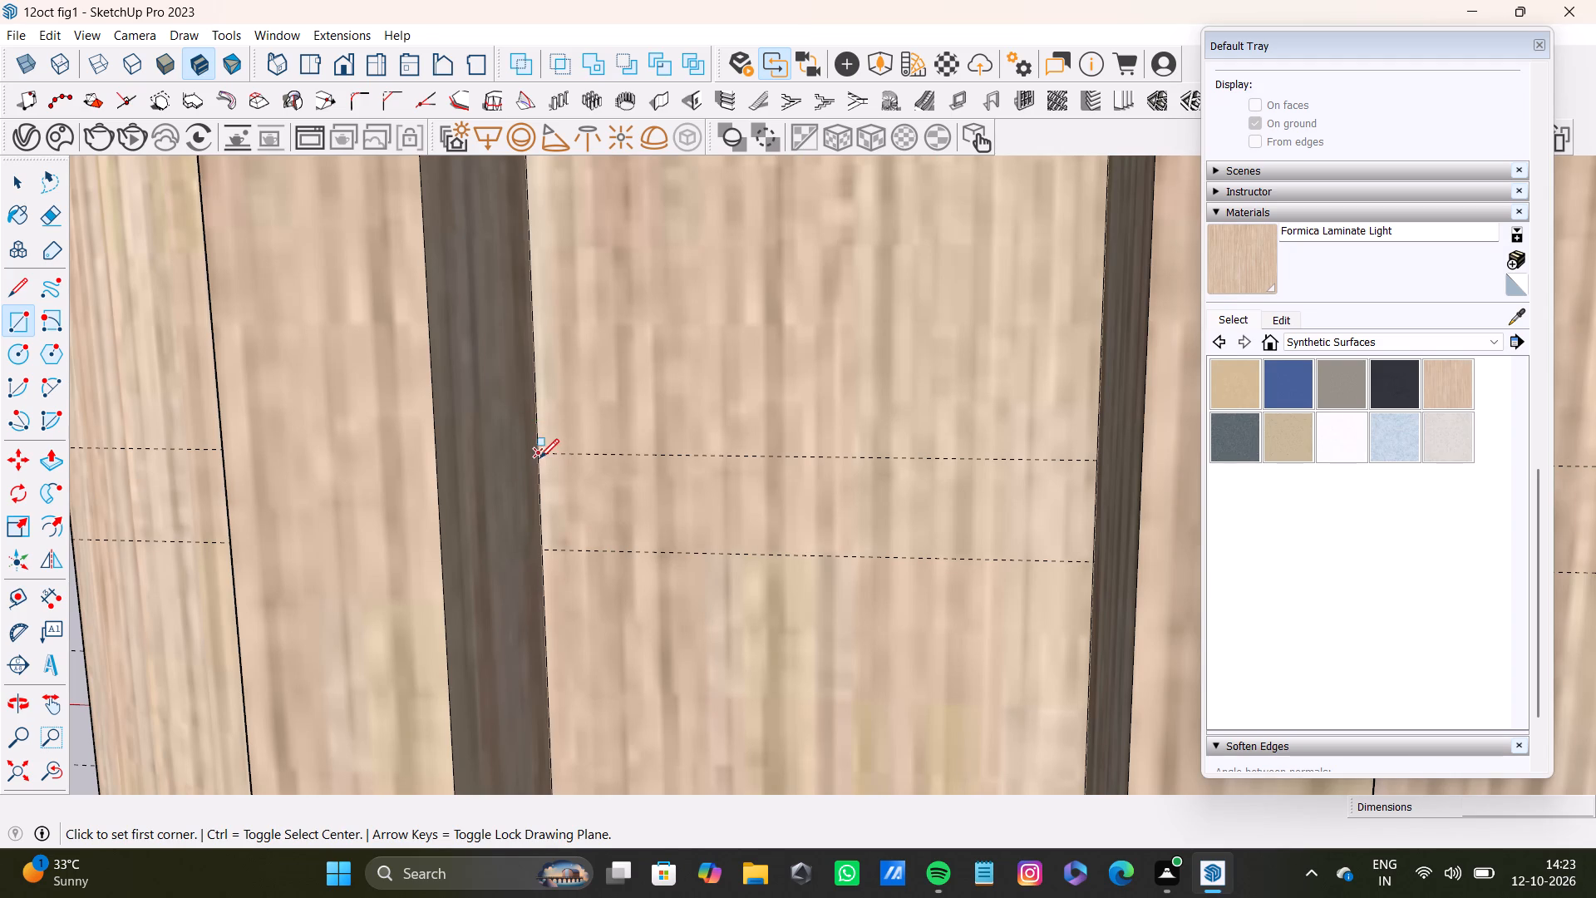
pyautogui.click(539, 457)
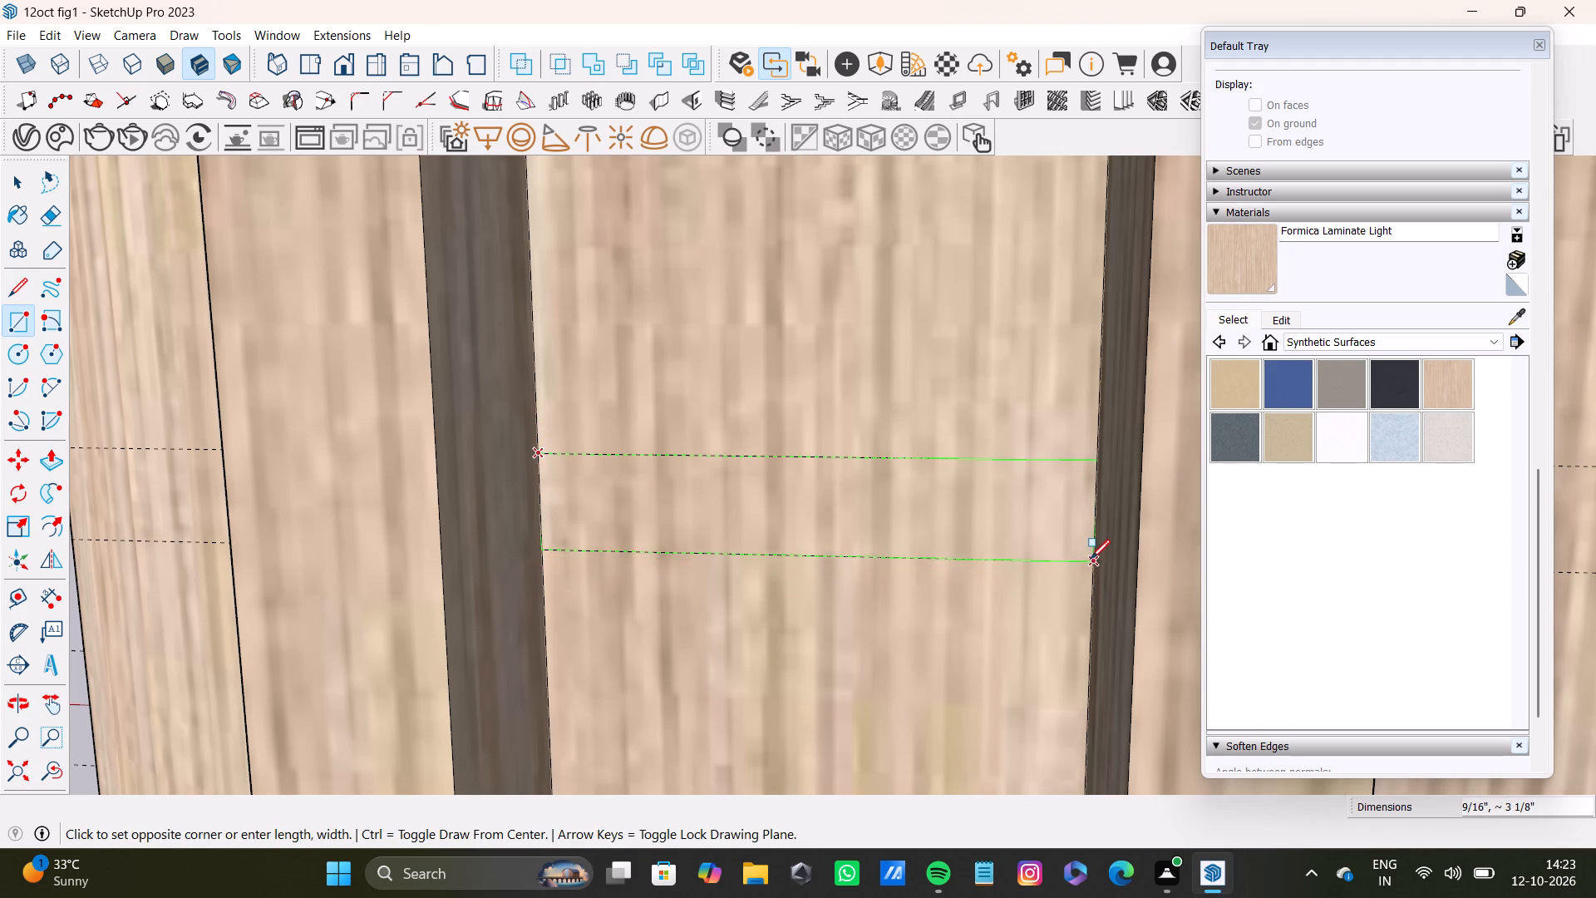
pyautogui.click(1091, 559)
# Draw a matching rectangle about 9/16" by 3 1/8" between the guide lines in the second gap between slats.
pyautogui.scroll(-5, 929, 585)
pyautogui.keyDown('shift'); pyautogui.moveTo(982, 560); pyautogui.dragTo(413, 554, button='middle'); pyautogui.keyUp('shift')
pyautogui.scroll(6, 720, 555)
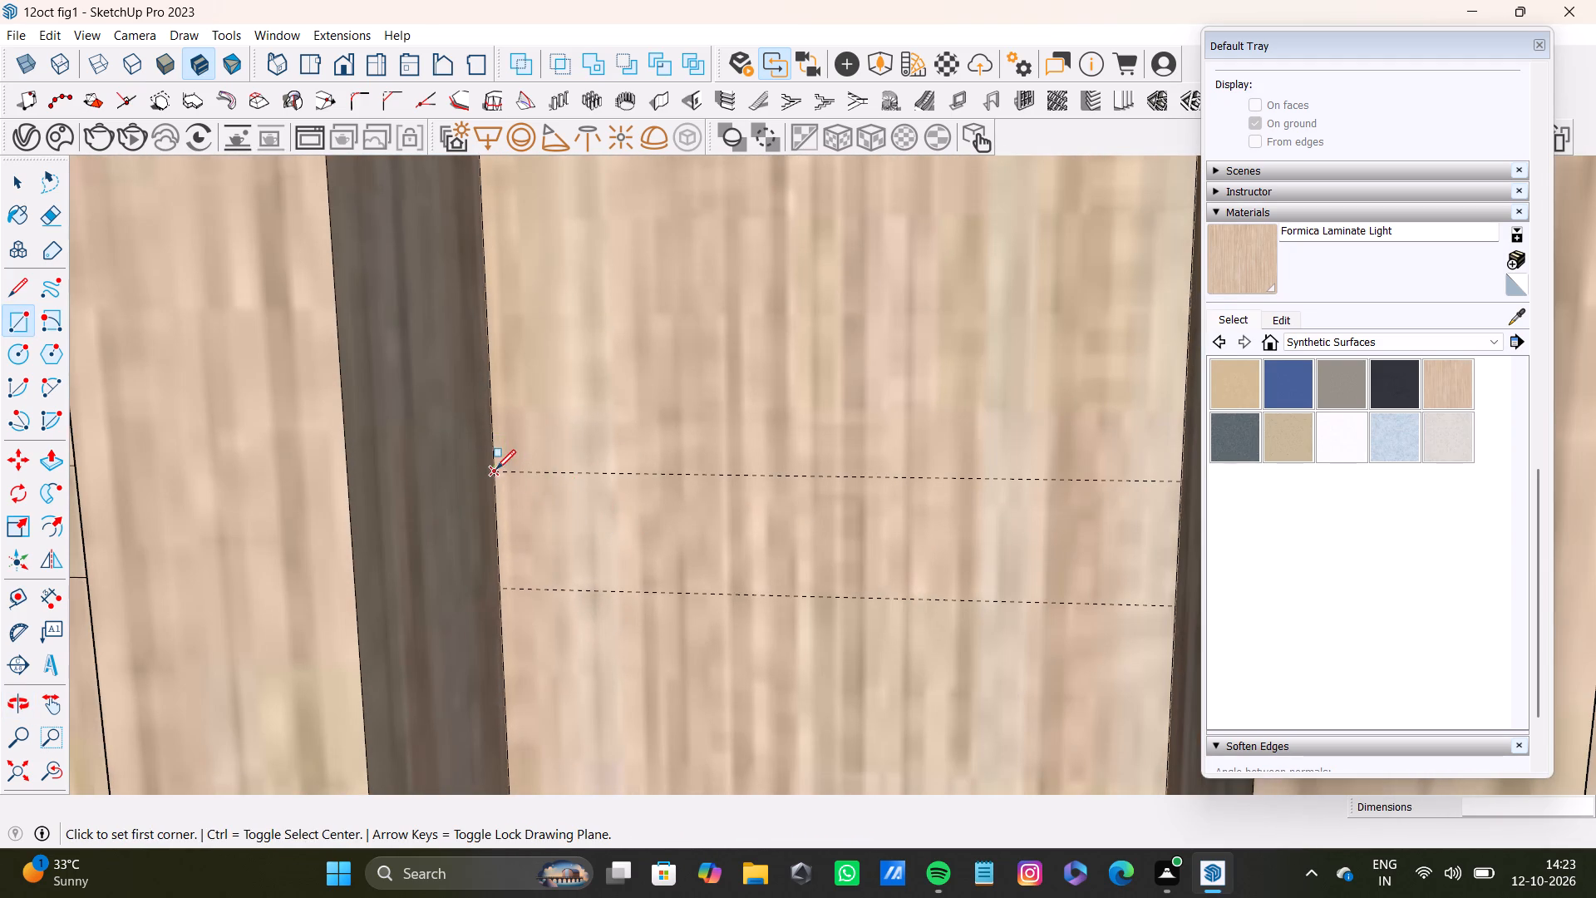
pyautogui.click(496, 469)
pyautogui.moveTo(947, 614); pyautogui.dragTo(973, 611, button='middle')
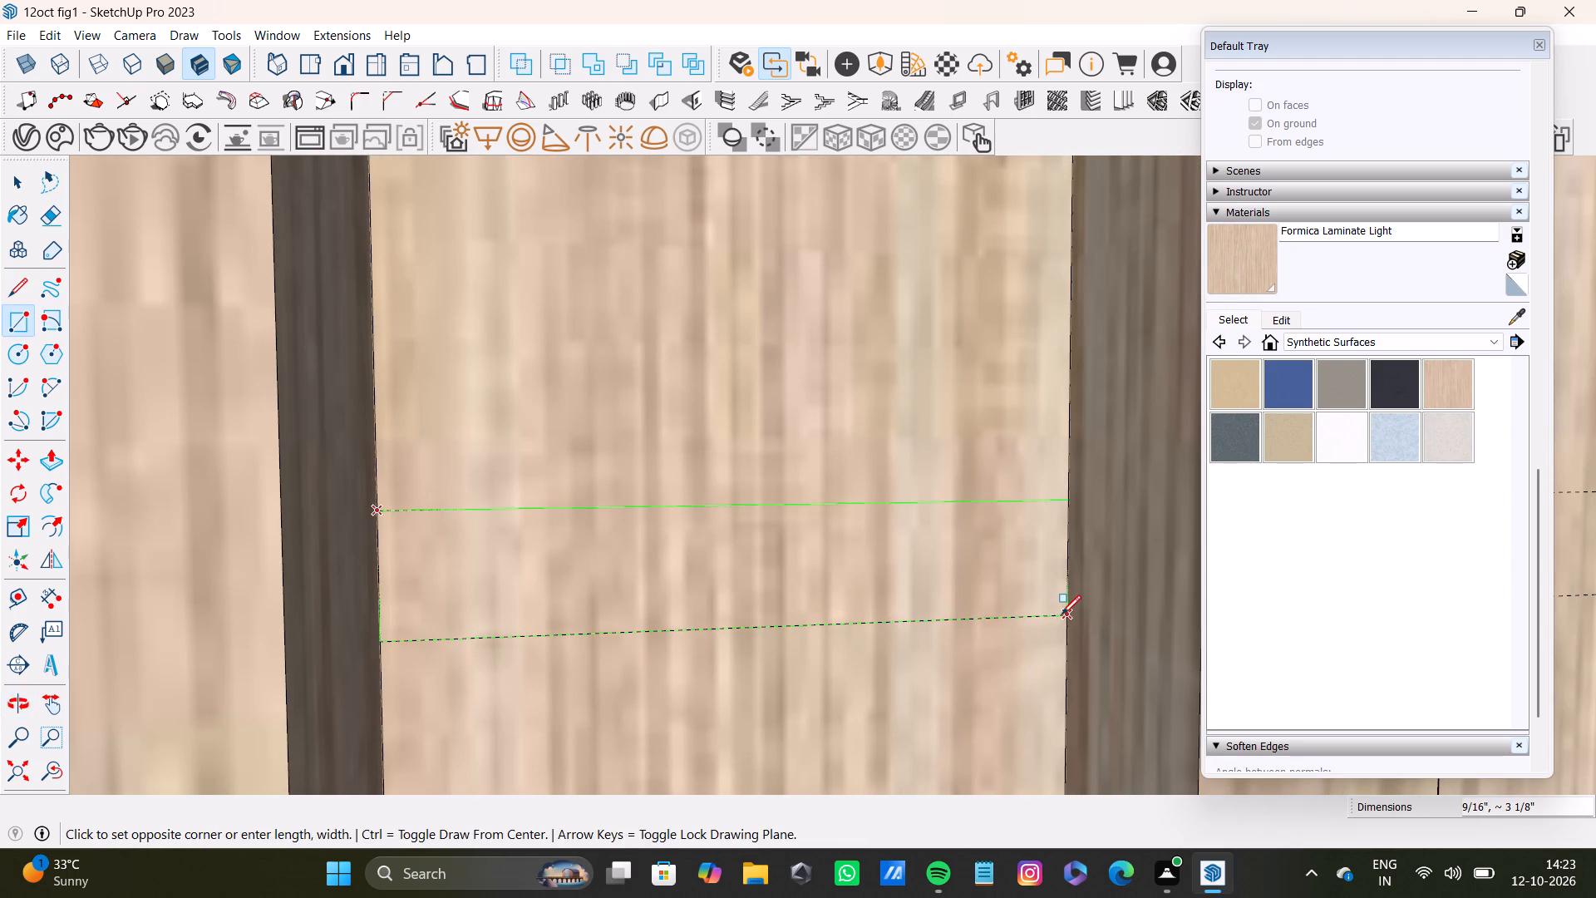
pyautogui.click(1062, 614)
# Draw a rectangle between the same guide lines across the third gap, spanning from slat to slat.
pyautogui.scroll(-4, 1024, 632)
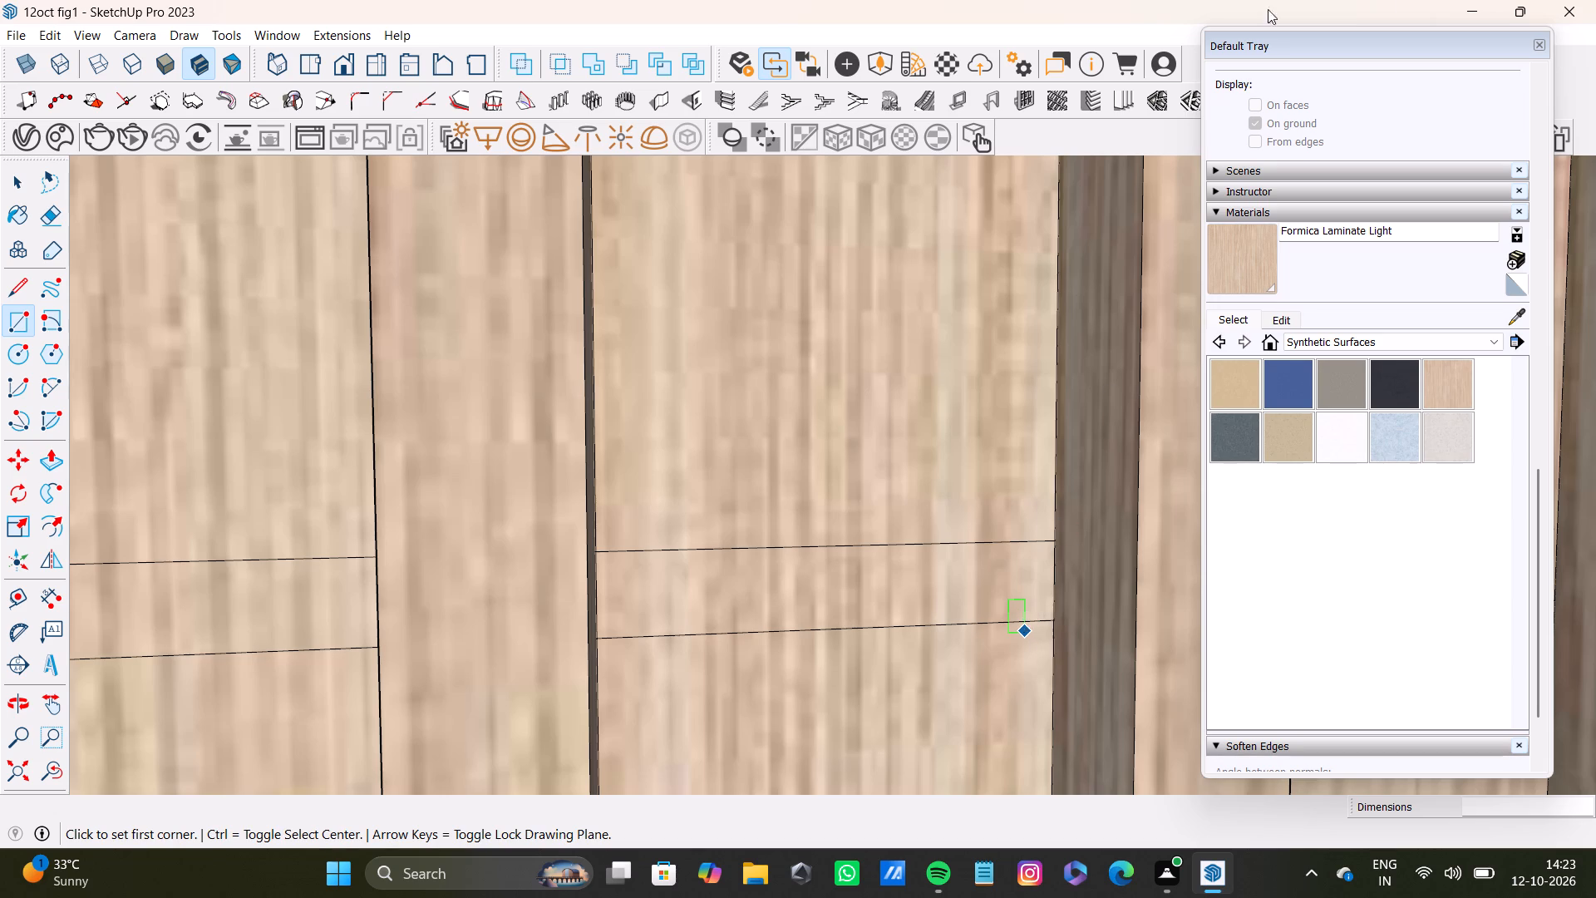
pyautogui.scroll(-7, 1122, 572)
pyautogui.moveTo(1094, 583); pyautogui.dragTo(819, 631, button='middle')
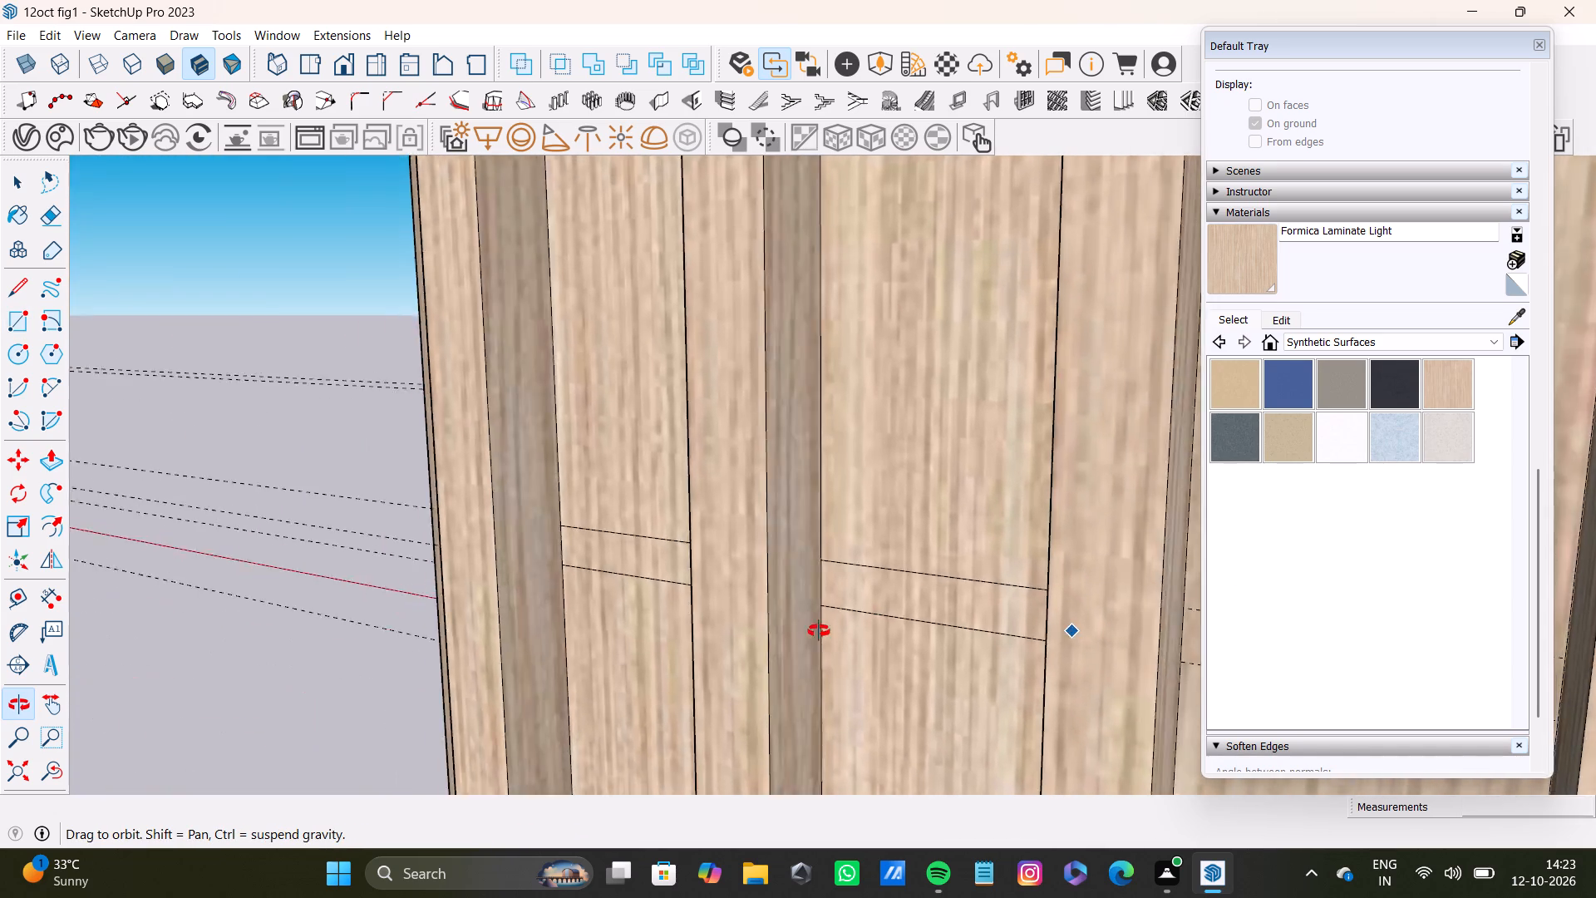
pyautogui.moveTo(819, 631); pyautogui.dragTo(727, 635, button='middle')
pyautogui.scroll(-8, 731, 626)
pyautogui.moveTo(780, 644); pyautogui.dragTo(671, 673, button='middle')
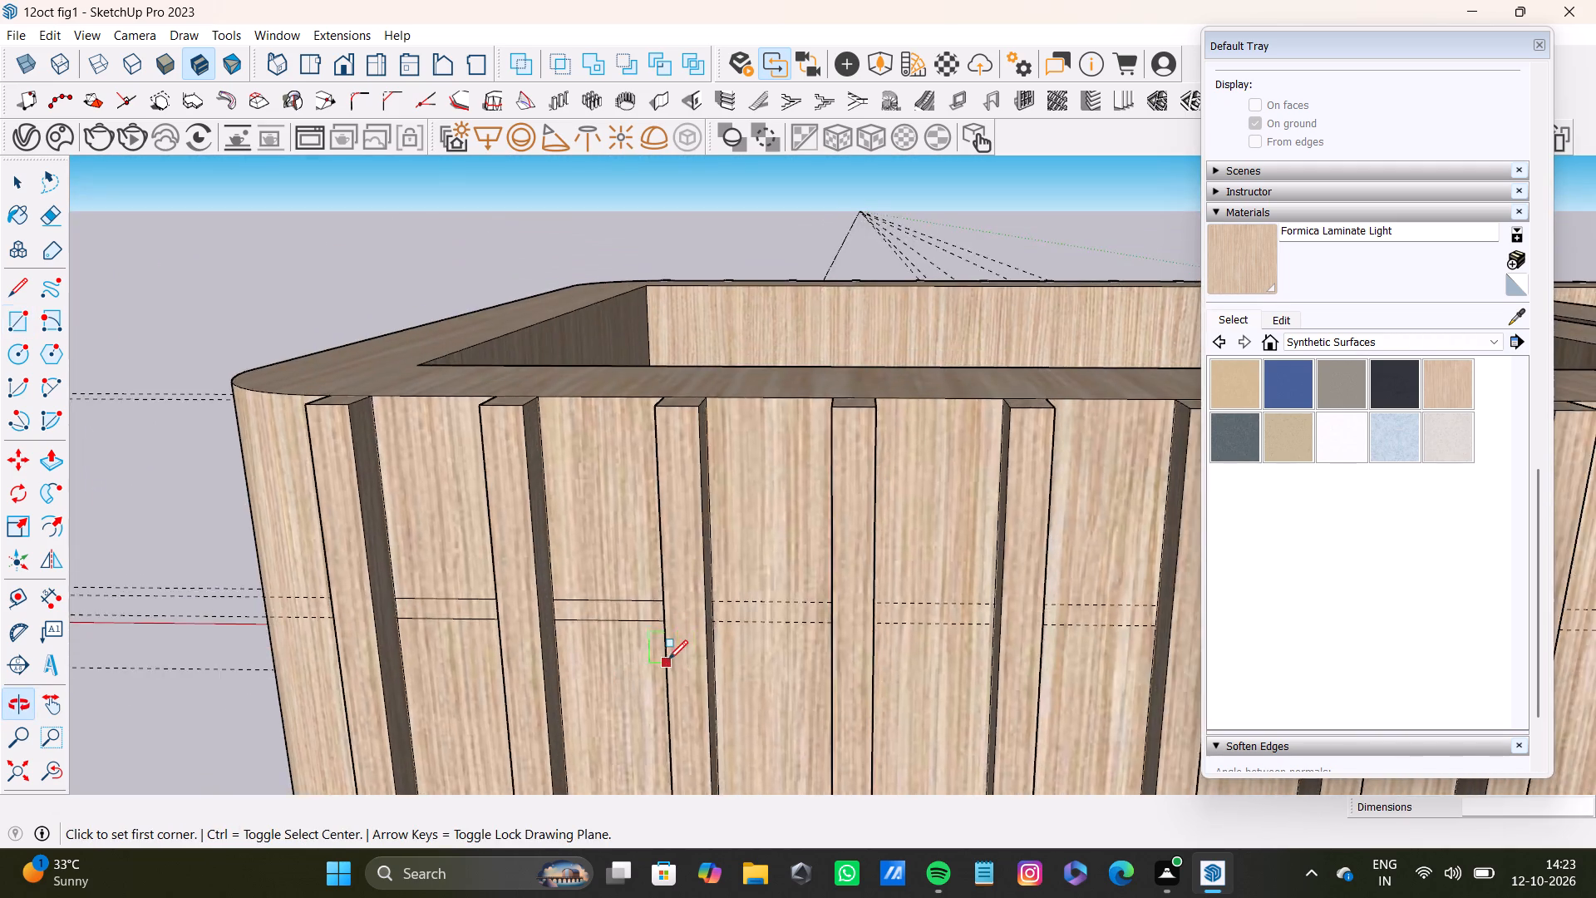
pyautogui.scroll(8, 668, 659)
pyautogui.moveTo(763, 604); pyautogui.dragTo(631, 600, button='middle')
pyautogui.scroll(8, 726, 548)
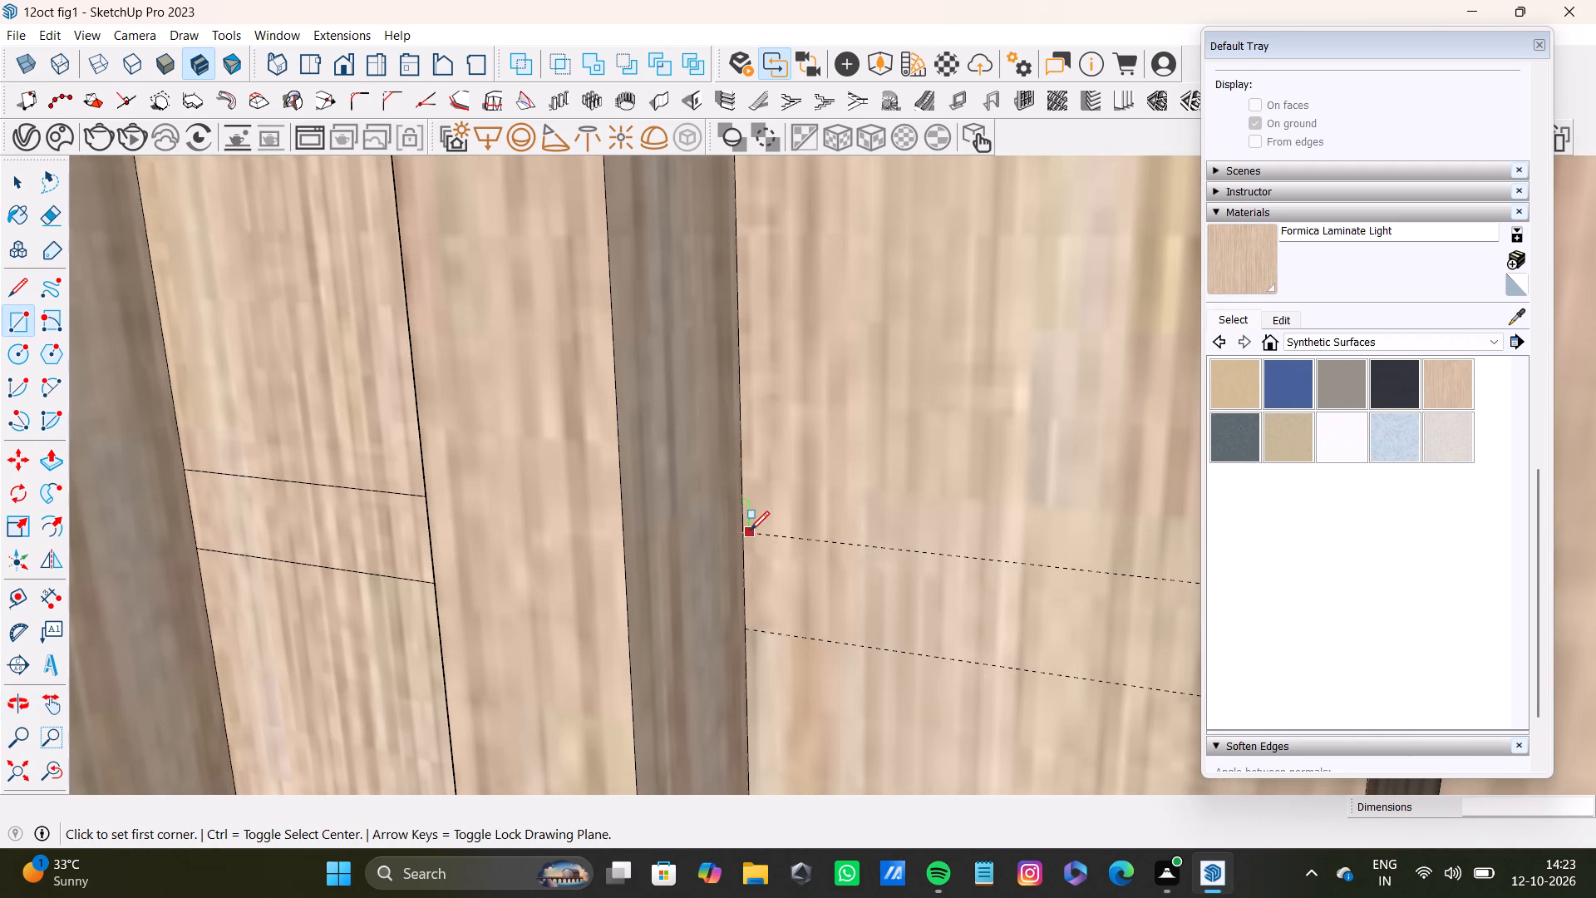
pyautogui.click(743, 530)
pyautogui.scroll(-3, 963, 678)
pyautogui.keyDown('shift'); pyautogui.moveTo(1064, 663); pyautogui.dragTo(975, 636, button='middle'); pyautogui.keyUp('shift')
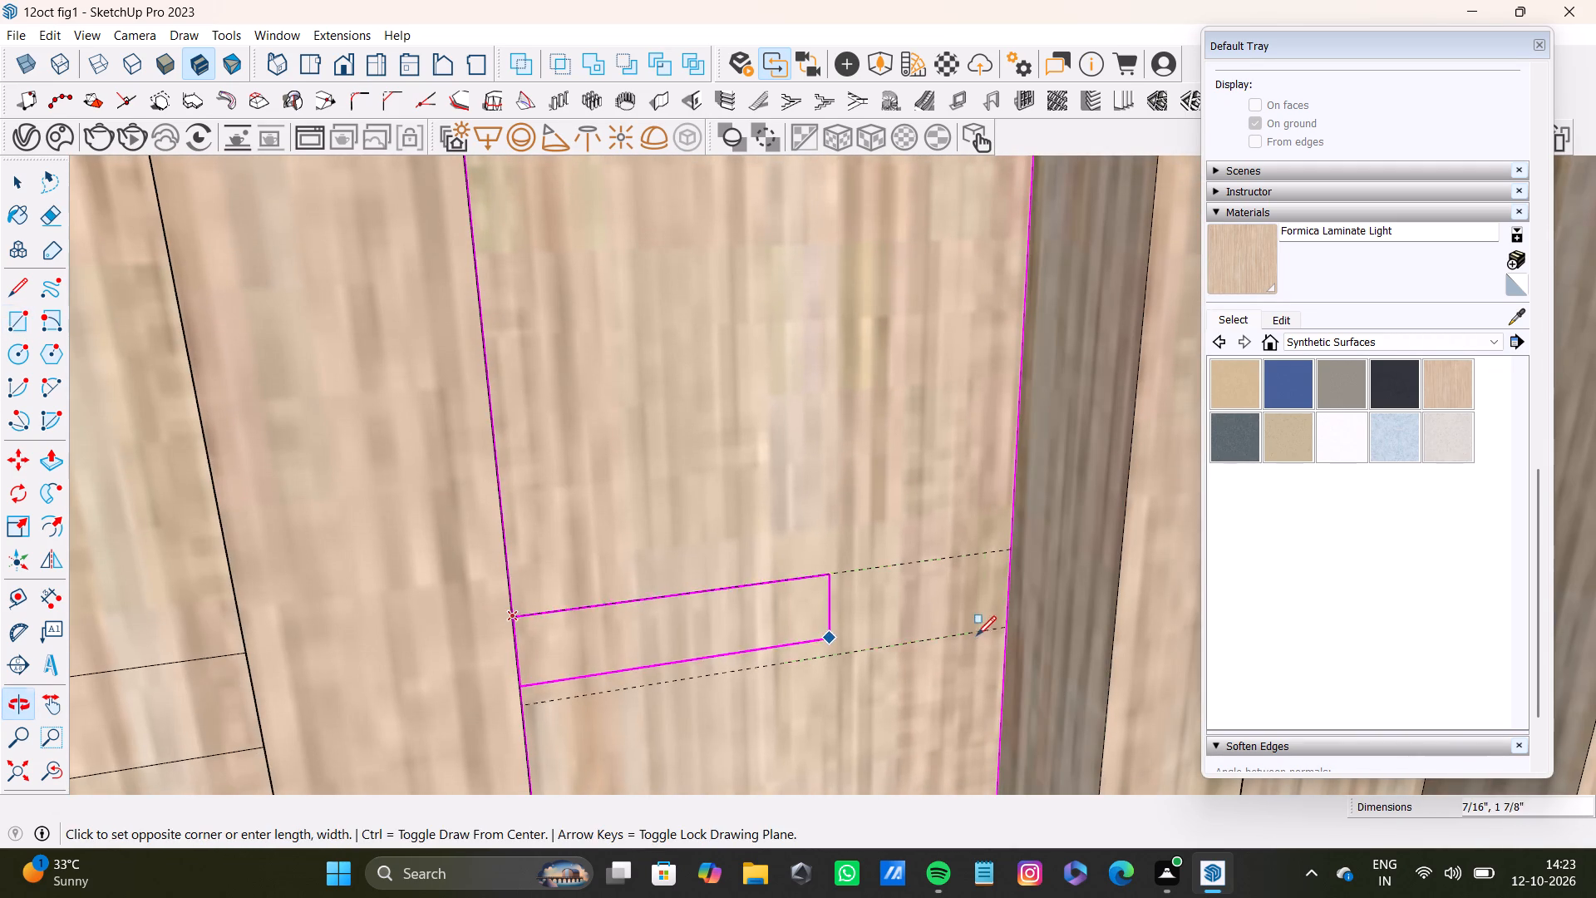
pyautogui.click(1008, 628)
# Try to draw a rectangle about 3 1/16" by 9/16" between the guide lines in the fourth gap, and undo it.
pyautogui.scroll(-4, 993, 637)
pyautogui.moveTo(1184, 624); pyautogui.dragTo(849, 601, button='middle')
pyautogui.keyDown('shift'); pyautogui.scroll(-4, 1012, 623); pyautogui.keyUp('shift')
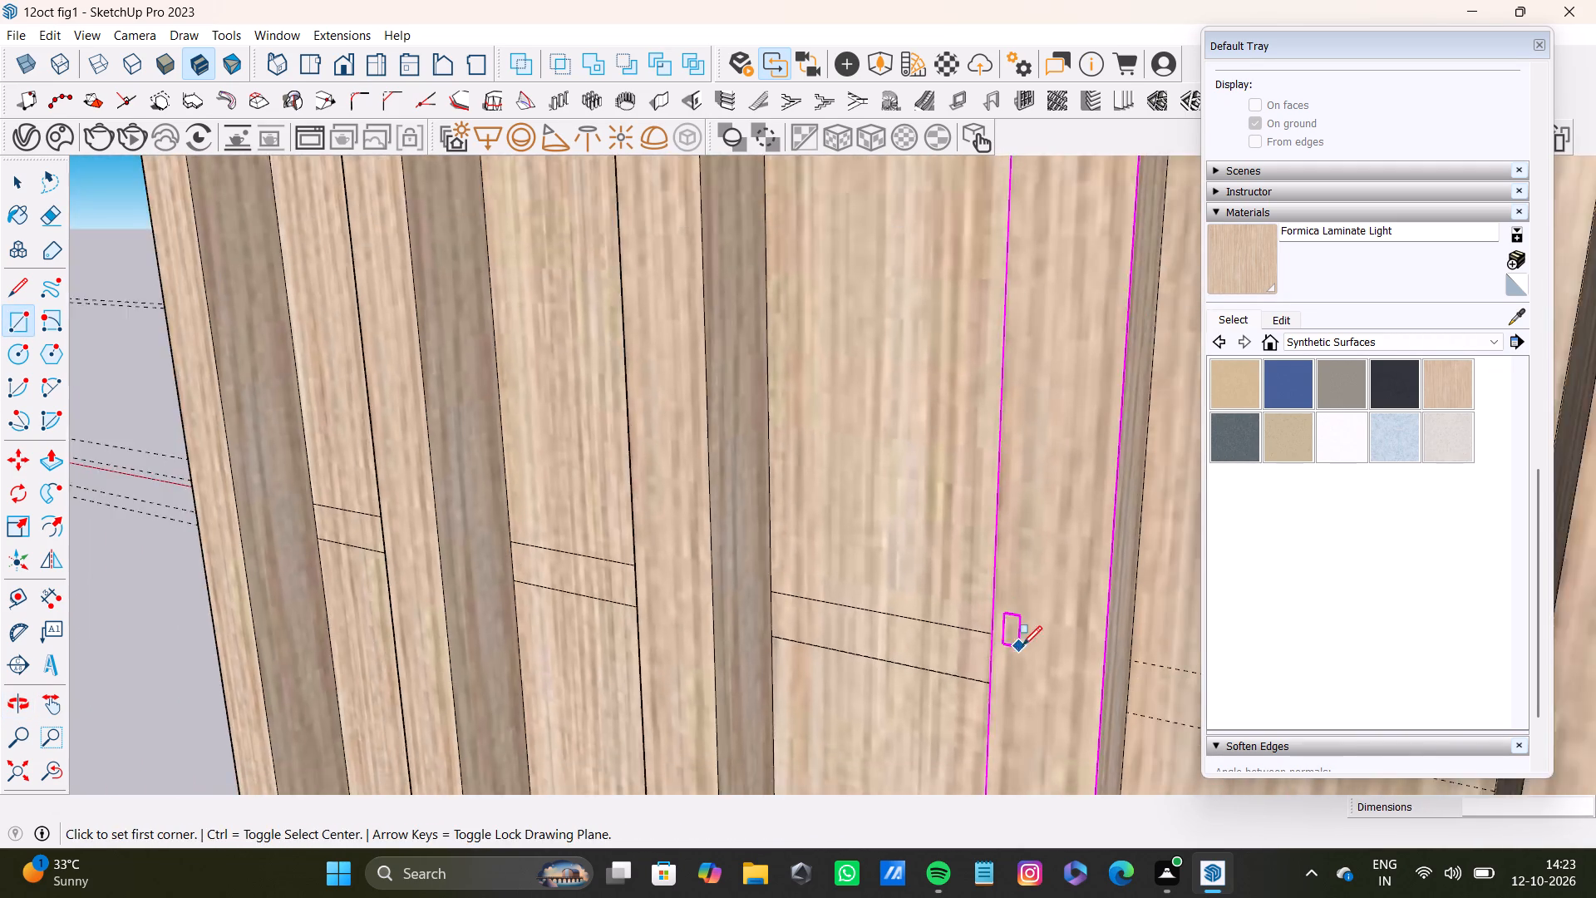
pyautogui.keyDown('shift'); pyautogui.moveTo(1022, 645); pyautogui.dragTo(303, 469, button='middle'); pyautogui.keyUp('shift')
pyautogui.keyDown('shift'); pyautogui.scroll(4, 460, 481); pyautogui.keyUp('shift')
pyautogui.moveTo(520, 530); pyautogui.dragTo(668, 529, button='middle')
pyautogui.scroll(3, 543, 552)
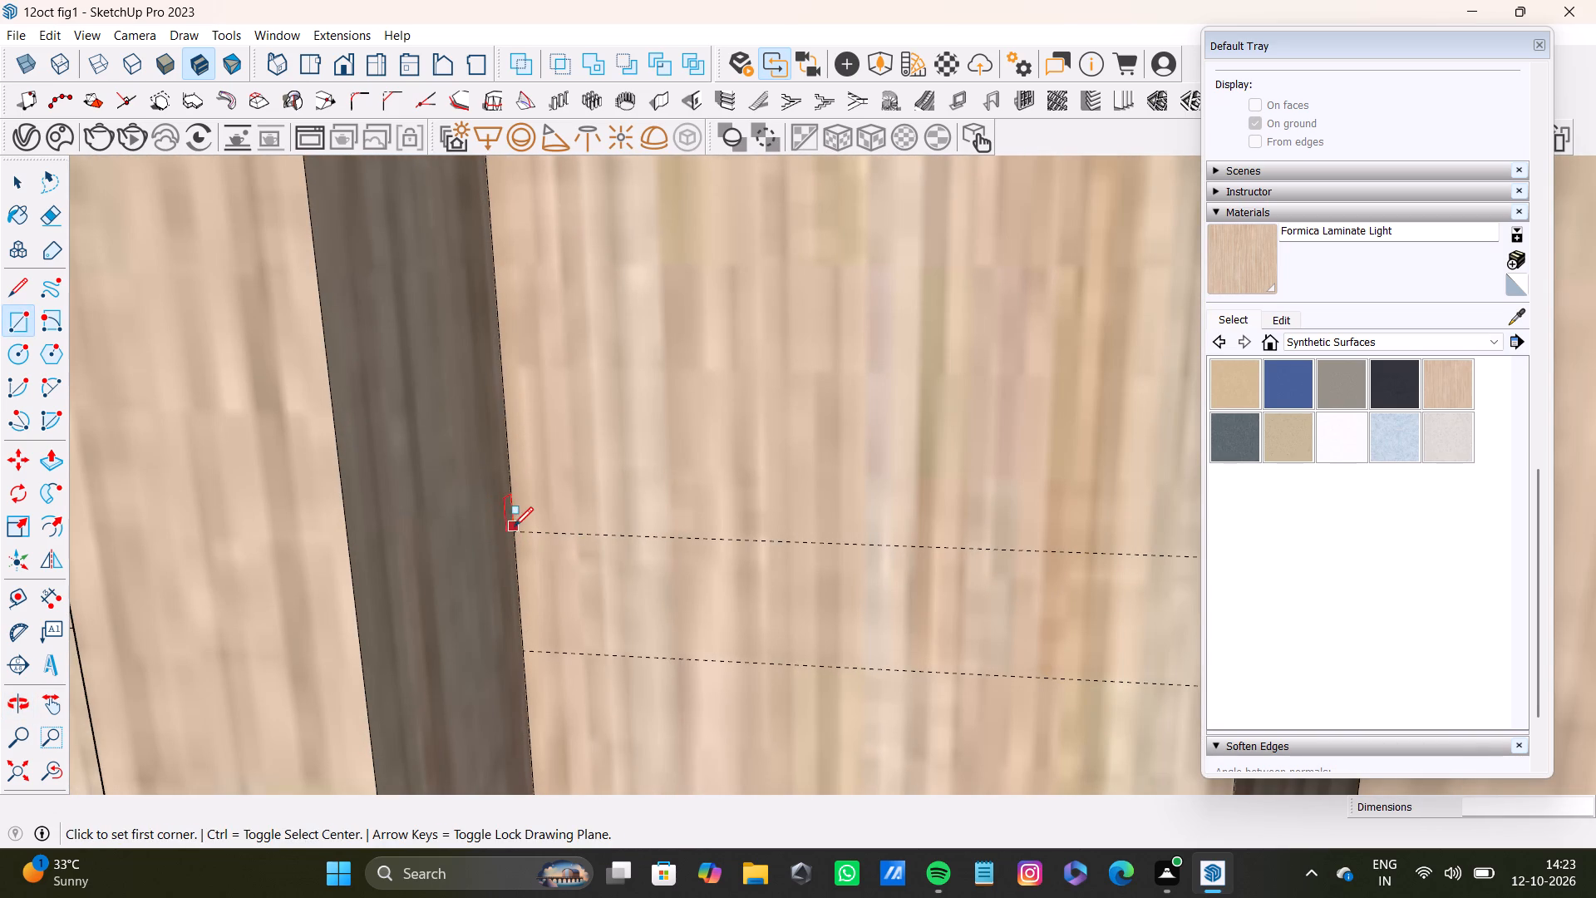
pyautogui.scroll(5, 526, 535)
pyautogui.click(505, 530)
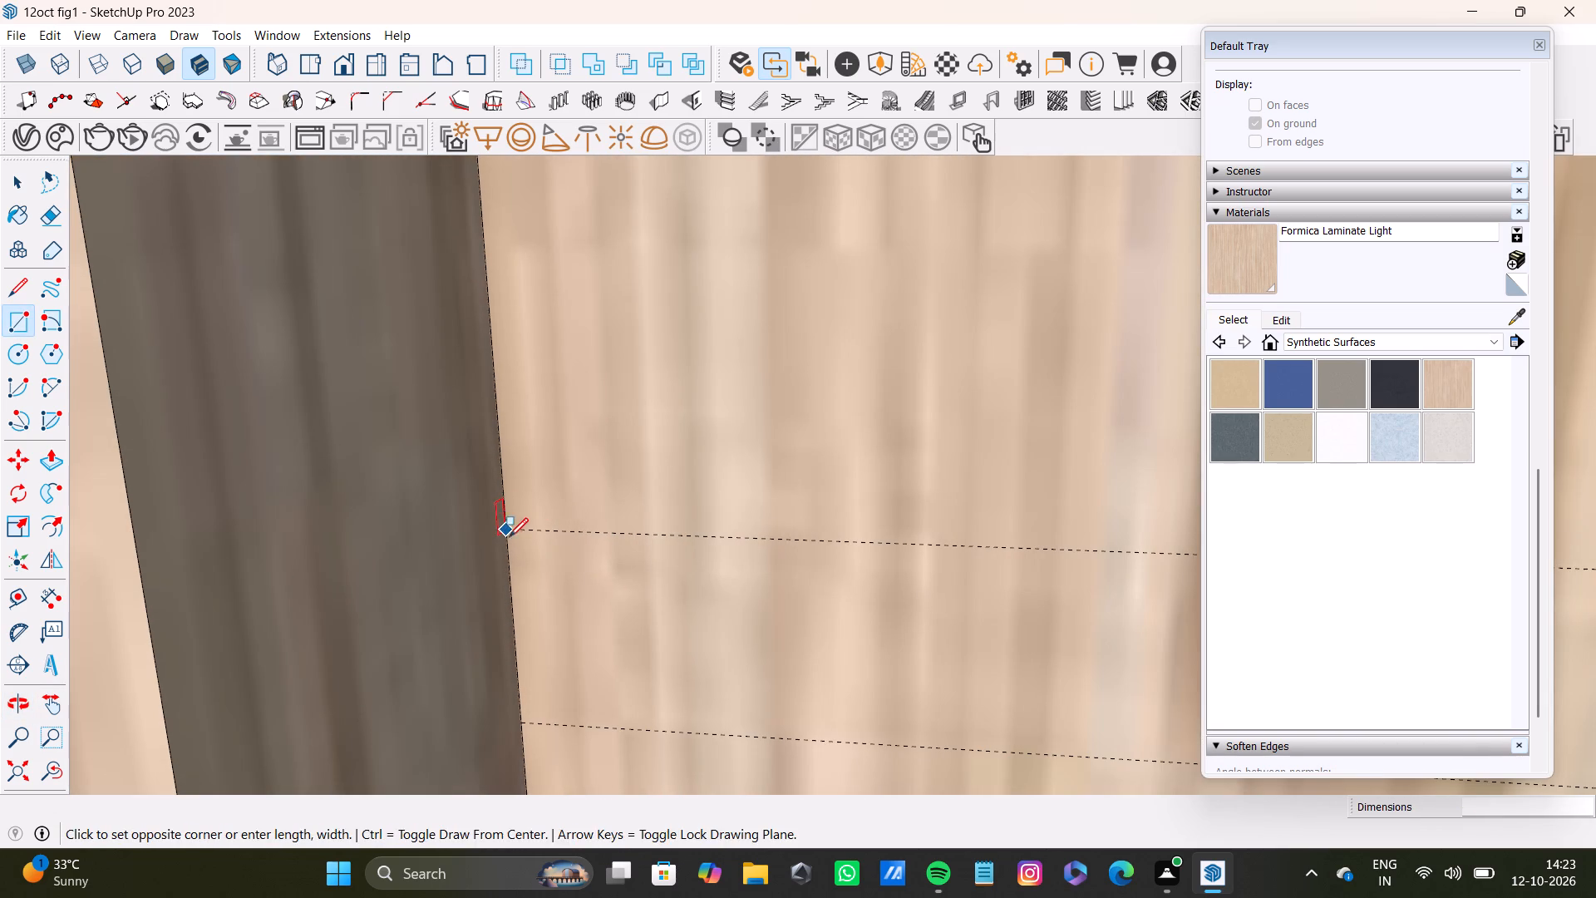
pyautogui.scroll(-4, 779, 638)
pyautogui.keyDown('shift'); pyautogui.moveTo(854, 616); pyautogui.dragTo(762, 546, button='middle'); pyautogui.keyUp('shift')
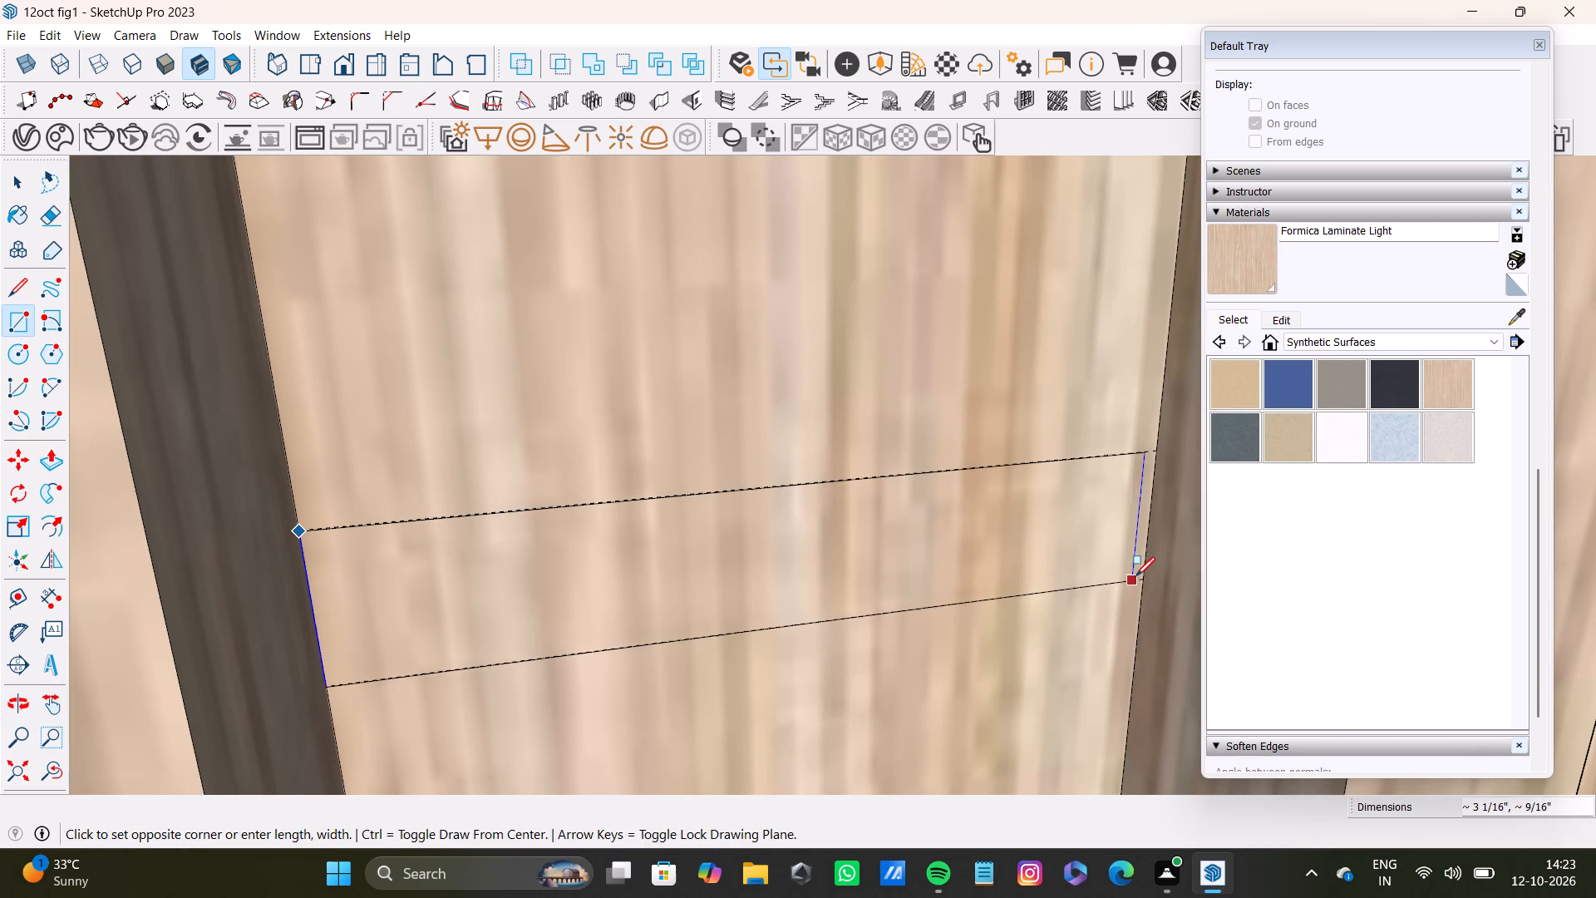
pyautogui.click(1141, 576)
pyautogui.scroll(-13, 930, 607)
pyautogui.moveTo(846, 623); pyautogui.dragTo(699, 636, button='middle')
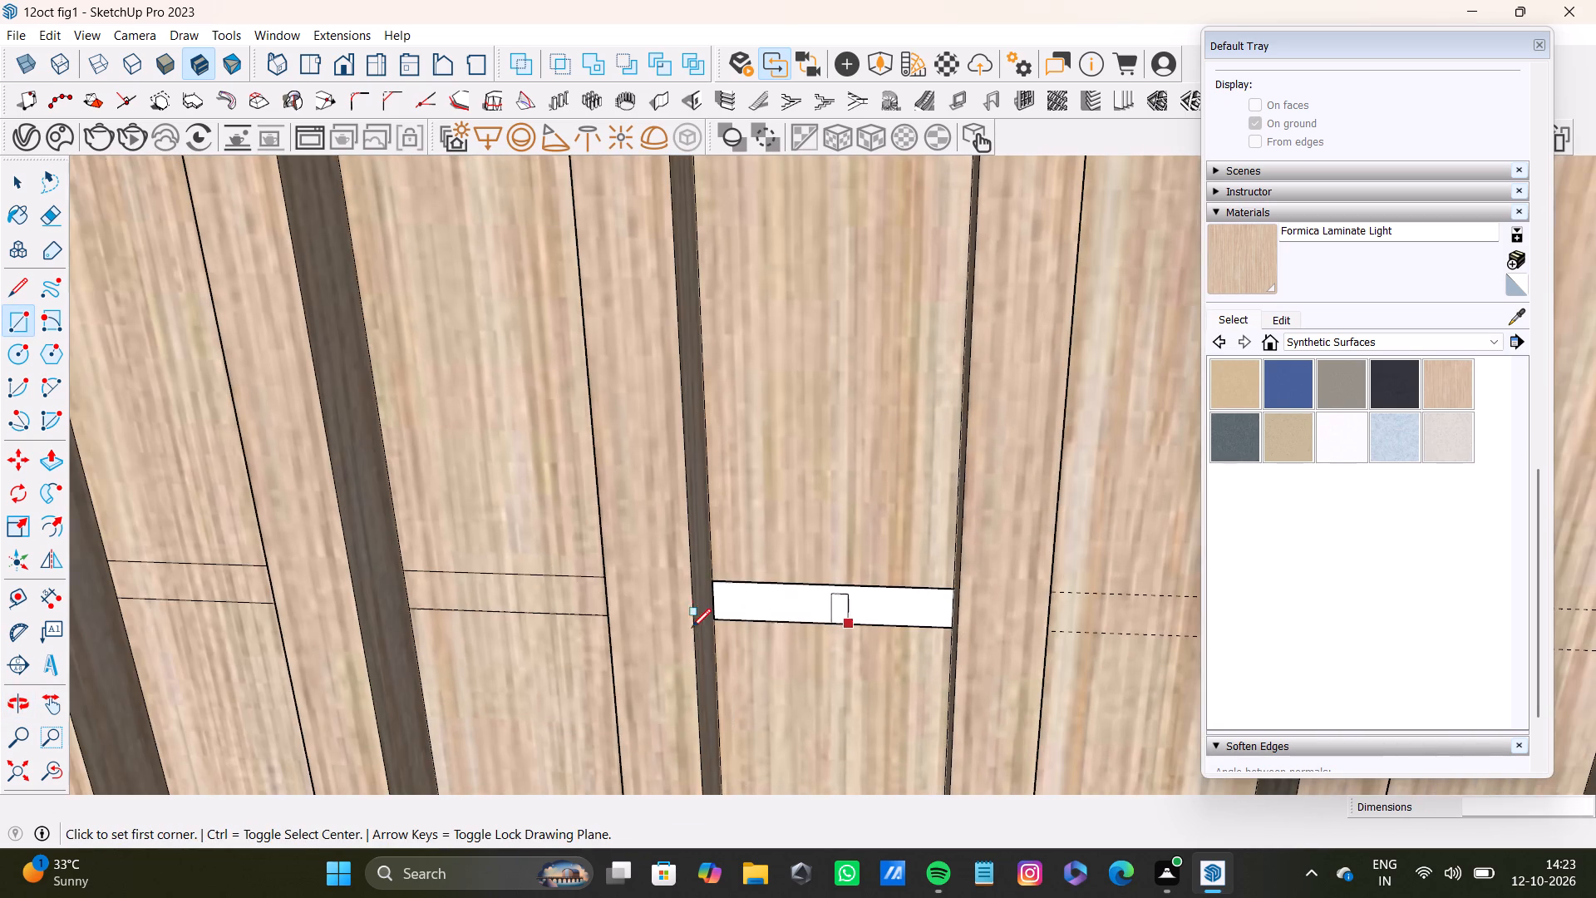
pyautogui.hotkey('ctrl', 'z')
# Draw a rectangle about 9/16" by 3 1/8" on the box face between the guide lines in the fourth gap.
pyautogui.scroll(8, 672, 598)
pyautogui.scroll(6, 751, 555)
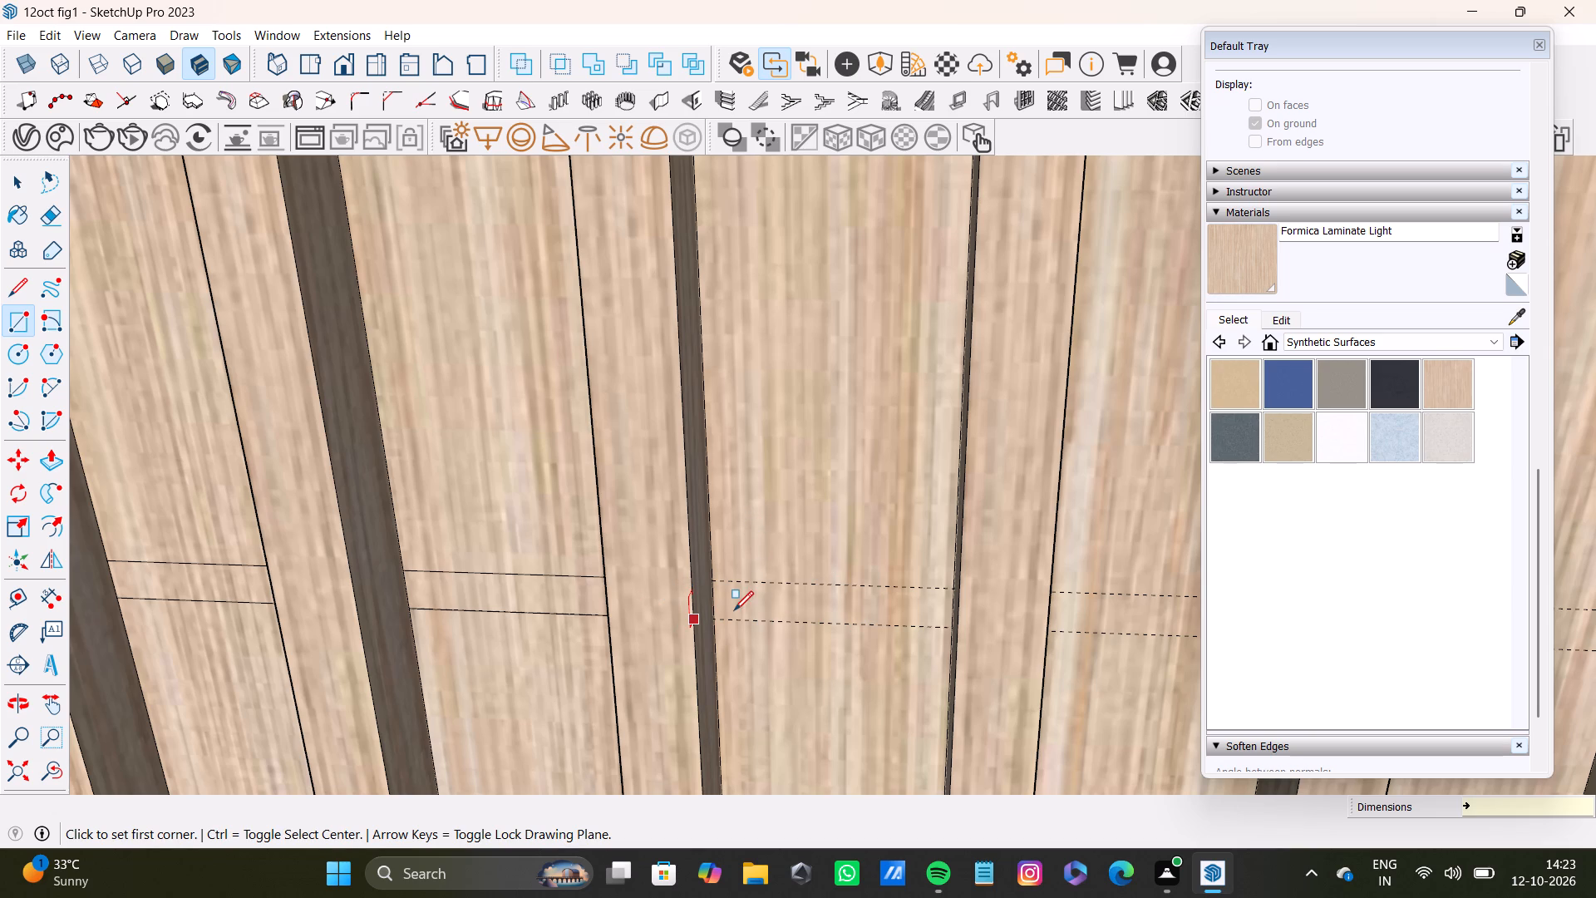
pyautogui.scroll(18, 734, 610)
pyautogui.press('r')
pyautogui.click(642, 514)
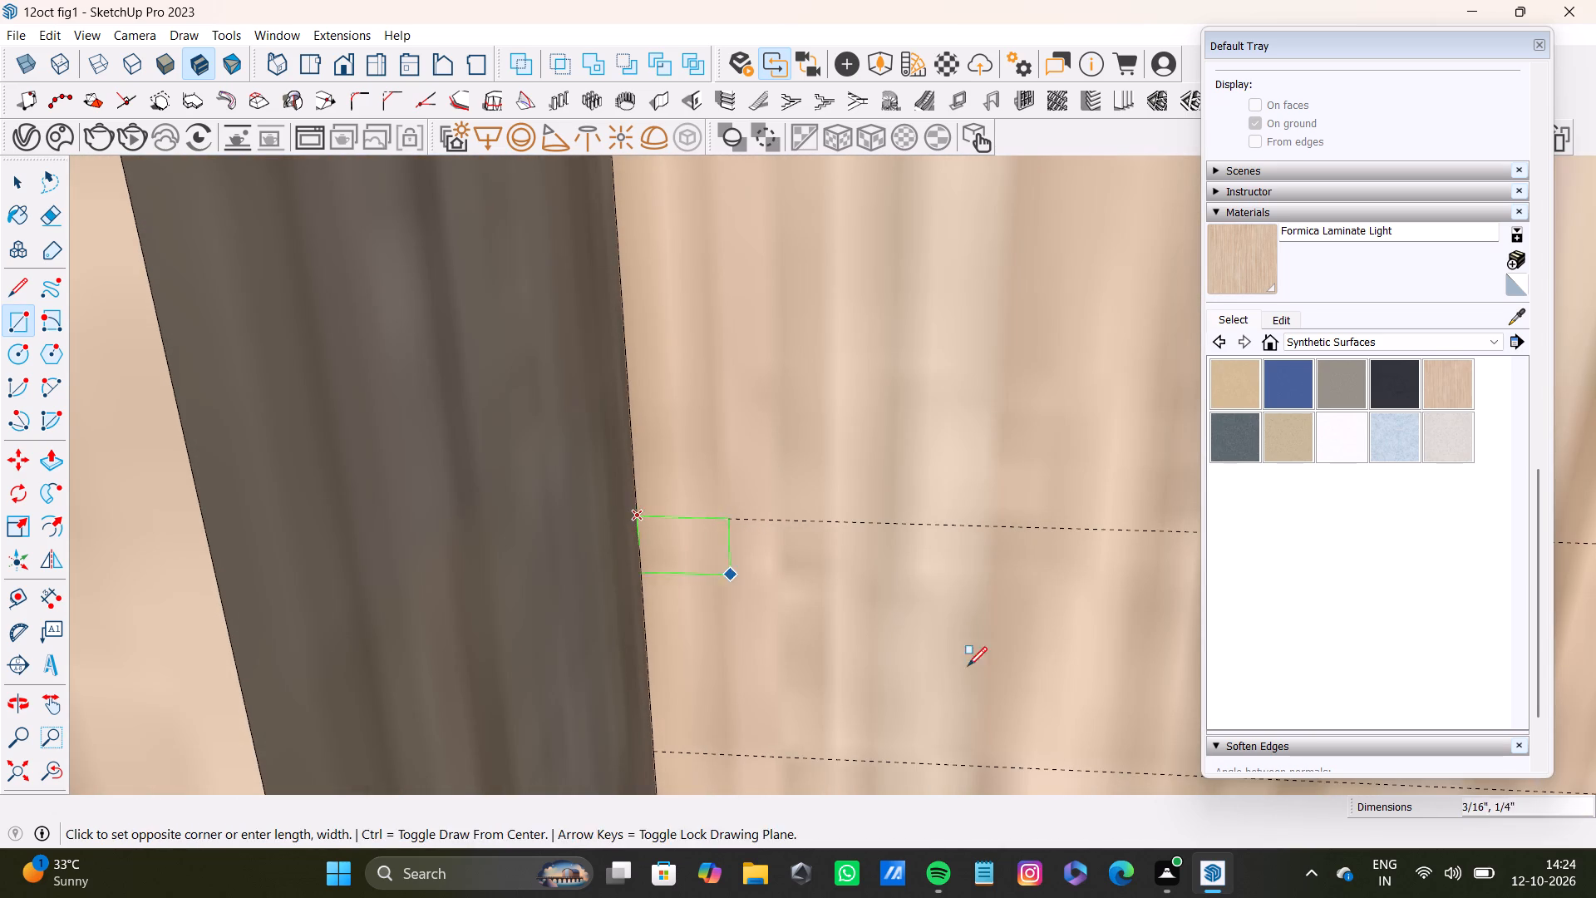
pyautogui.scroll(-4, 974, 666)
pyautogui.keyDown('shift'); pyautogui.moveTo(1001, 649); pyautogui.dragTo(600, 553, button='middle'); pyautogui.keyUp('shift')
pyautogui.moveTo(695, 549); pyautogui.dragTo(773, 576, button='middle')
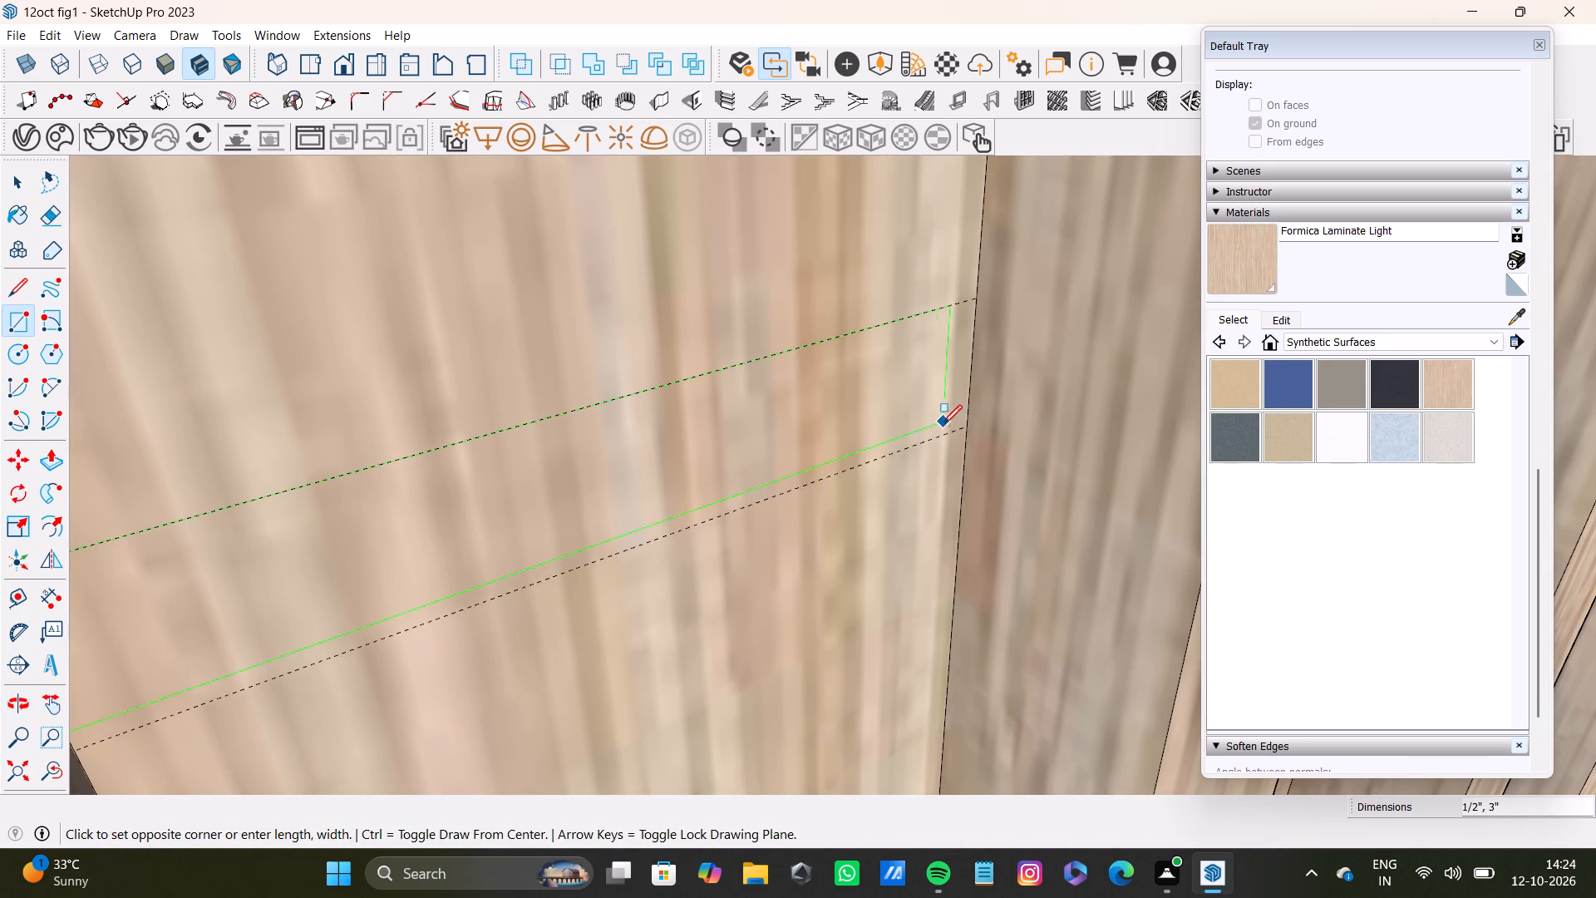
pyautogui.click(971, 429)
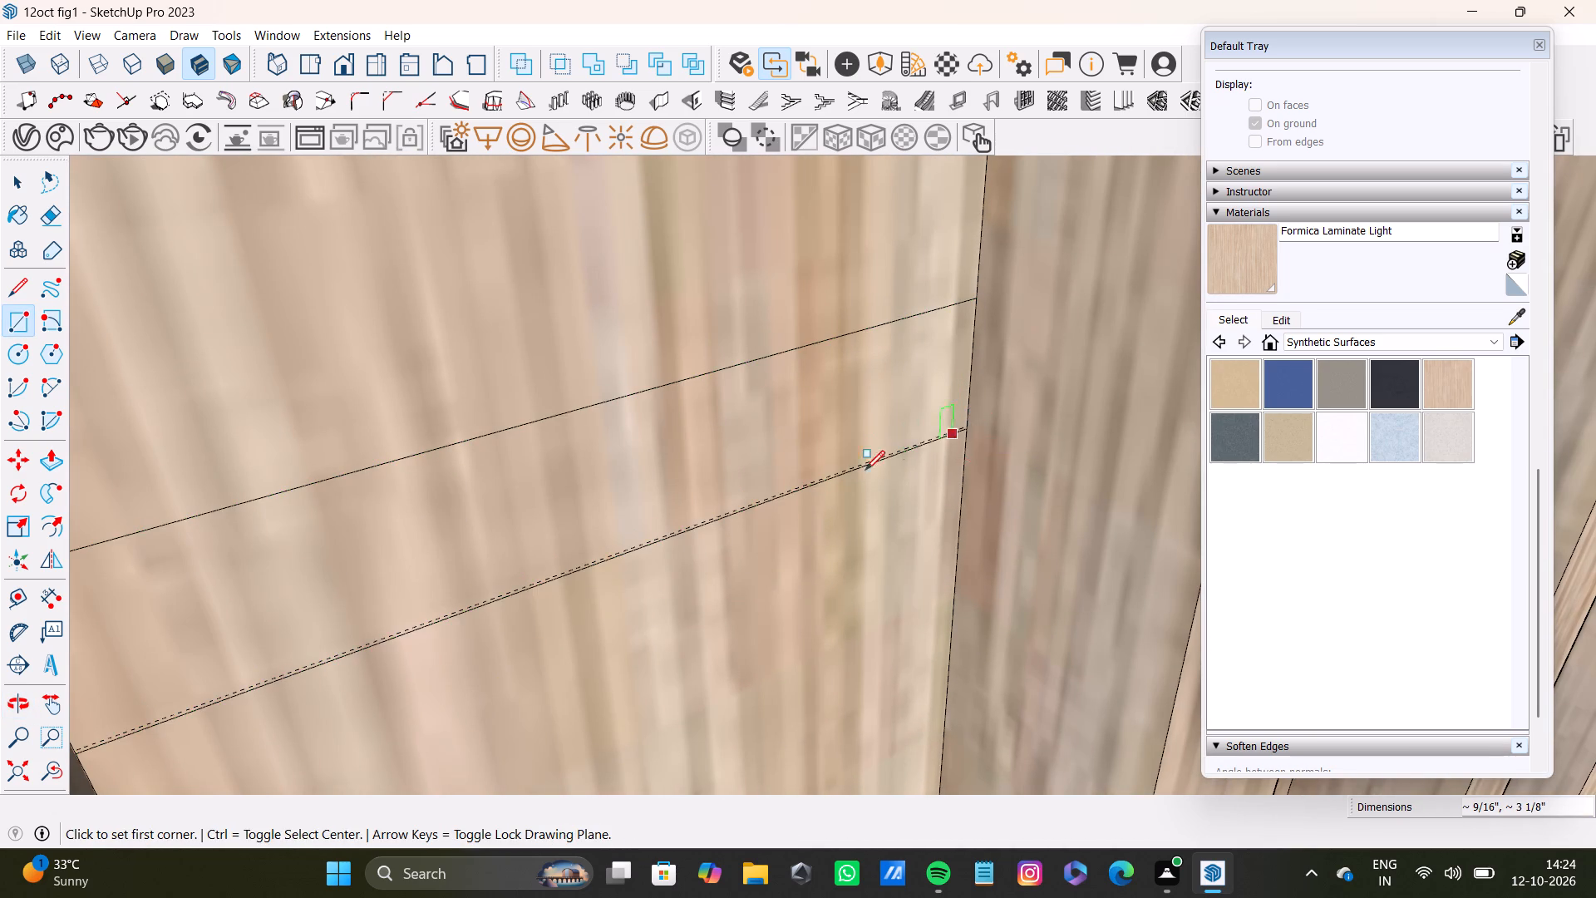
# Draw a rectangle on the box face between the guide lines in the fifth gap, spanning from slat to slat.
pyautogui.scroll(-8, 806, 496)
pyautogui.moveTo(860, 530); pyautogui.dragTo(764, 545, button='middle')
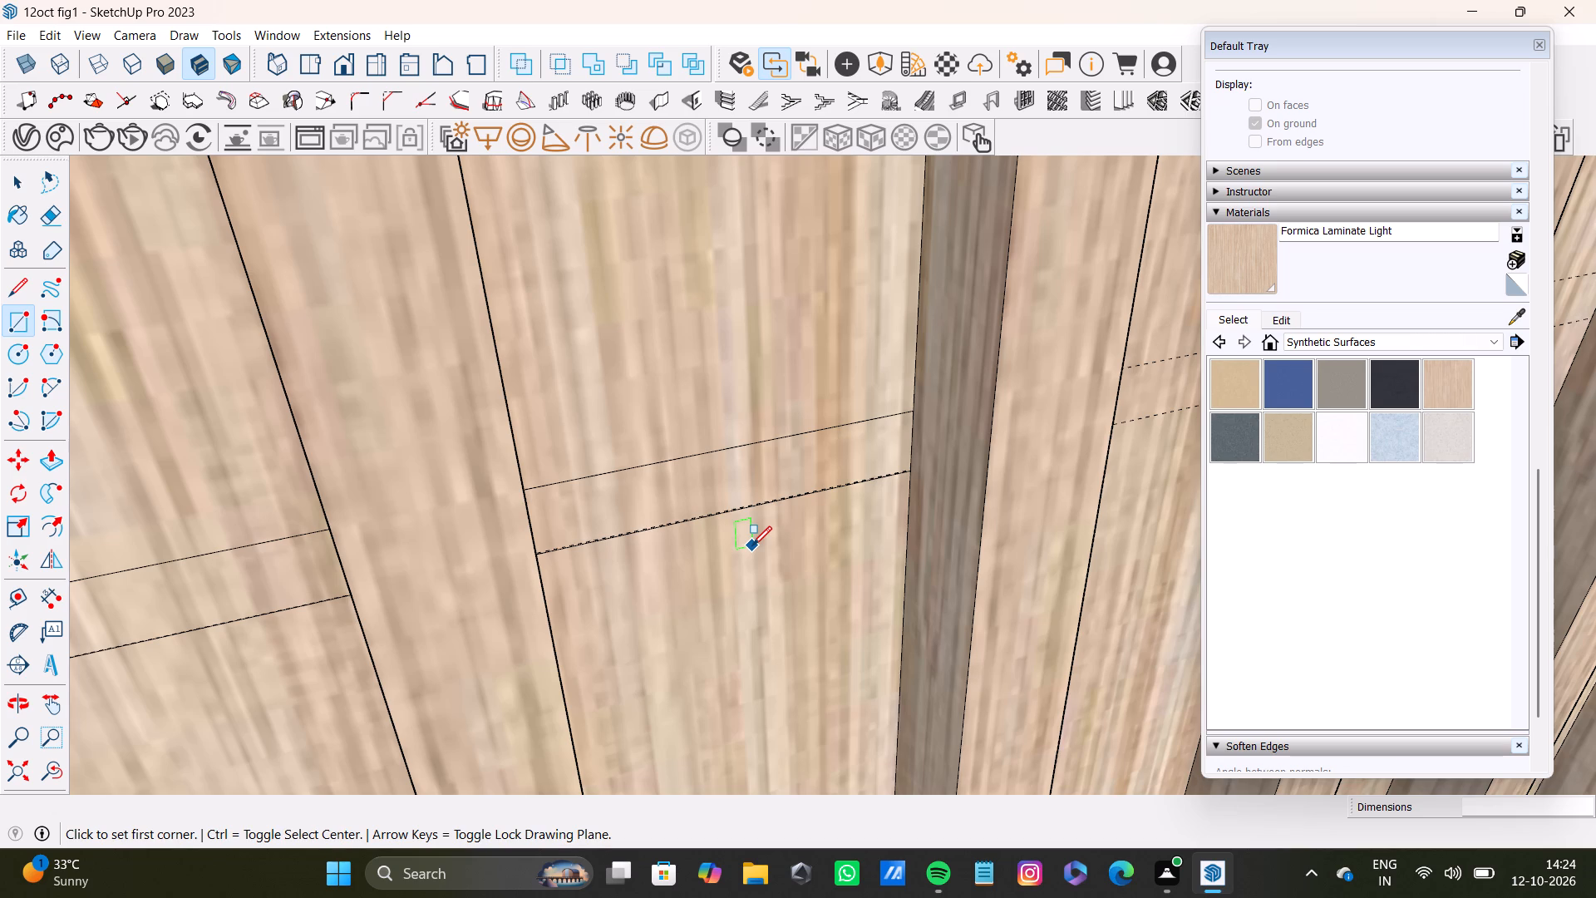
pyautogui.scroll(-9, 724, 594)
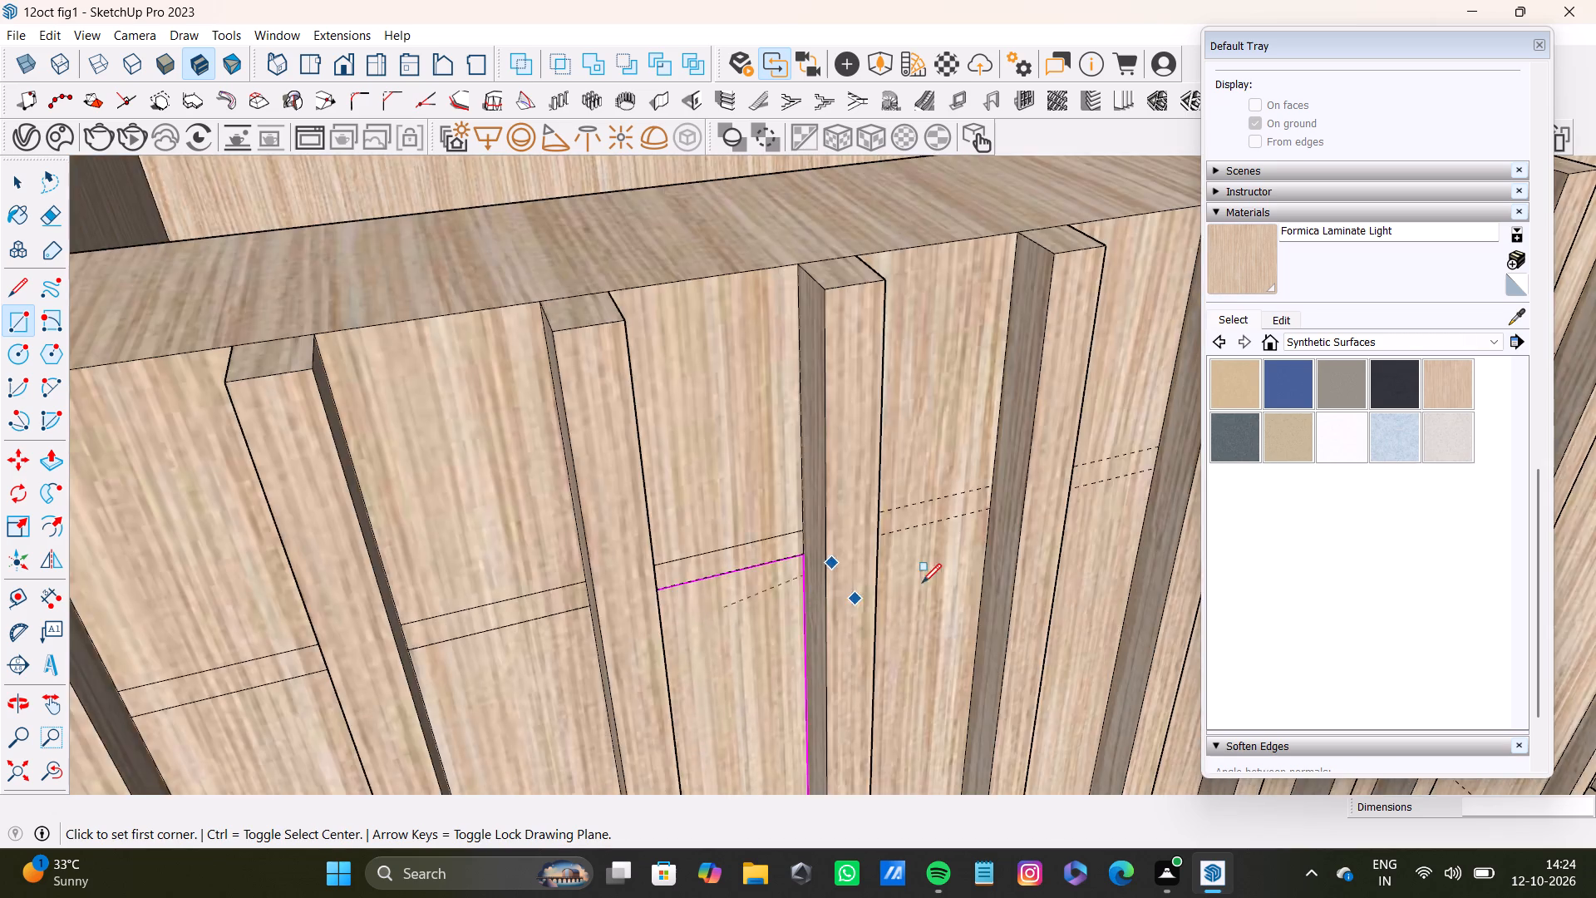
pyautogui.keyDown('shift'); pyautogui.moveTo(922, 583); pyautogui.dragTo(688, 619, button='middle'); pyautogui.keyUp('shift')
pyautogui.scroll(5, 783, 587)
pyautogui.keyDown('shift'); pyautogui.moveTo(824, 552); pyautogui.dragTo(761, 515, button='middle'); pyautogui.keyUp('shift')
pyautogui.scroll(3, 746, 491)
pyautogui.moveTo(822, 479); pyautogui.dragTo(825, 477, button='middle')
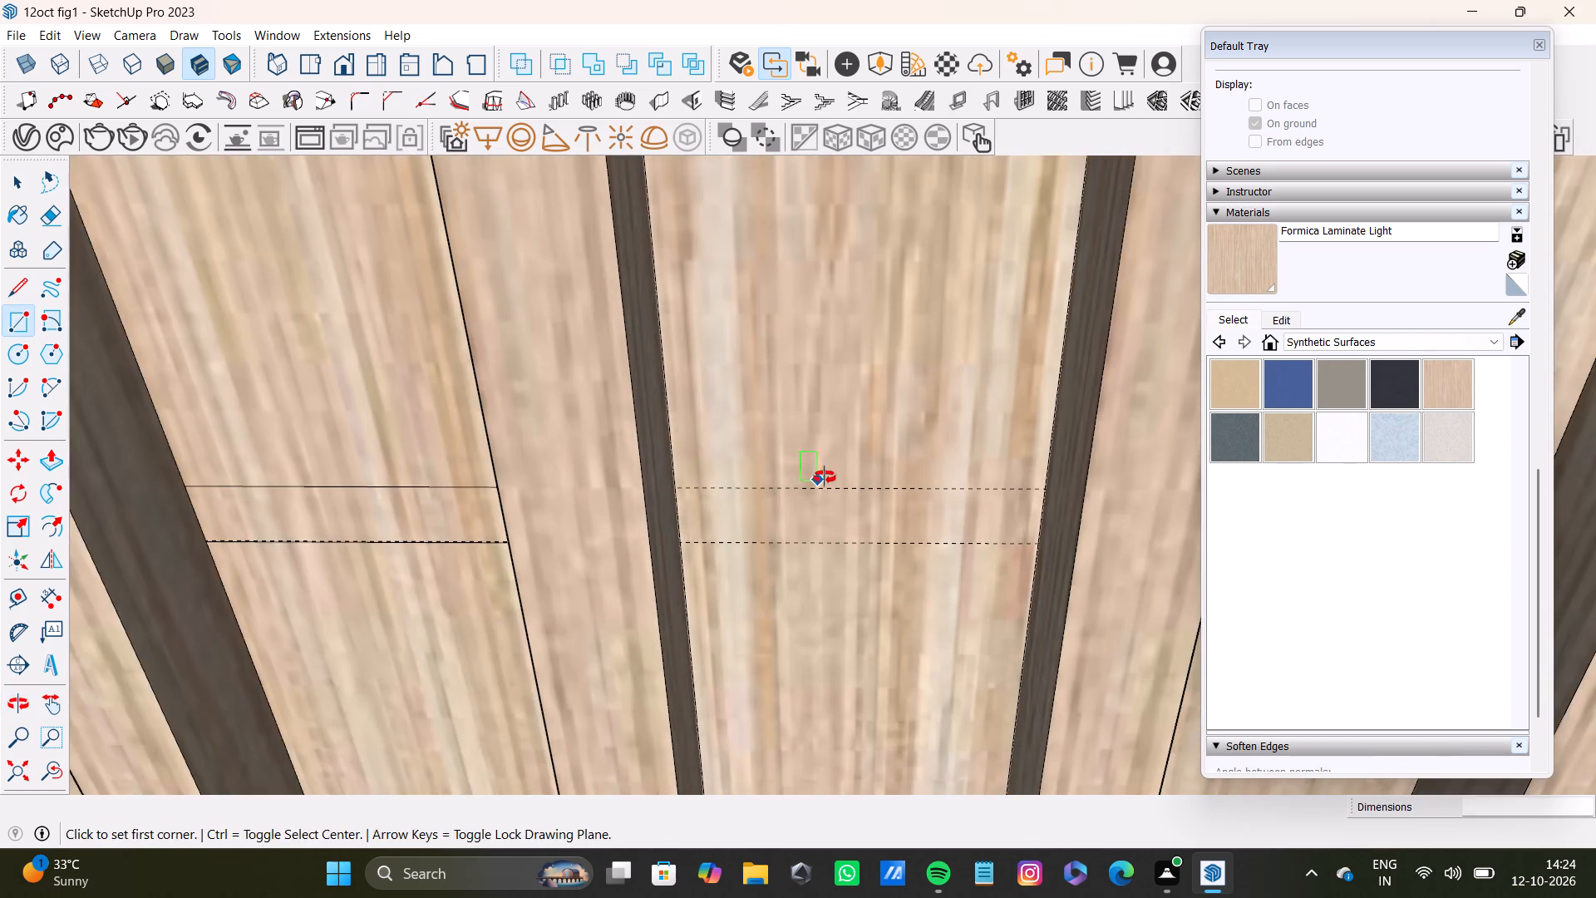
pyautogui.moveTo(825, 477); pyautogui.dragTo(841, 442, button='middle')
pyautogui.scroll(8, 693, 475)
pyautogui.moveTo(709, 479); pyautogui.dragTo(451, 452, button='middle')
pyautogui.scroll(3, 452, 472)
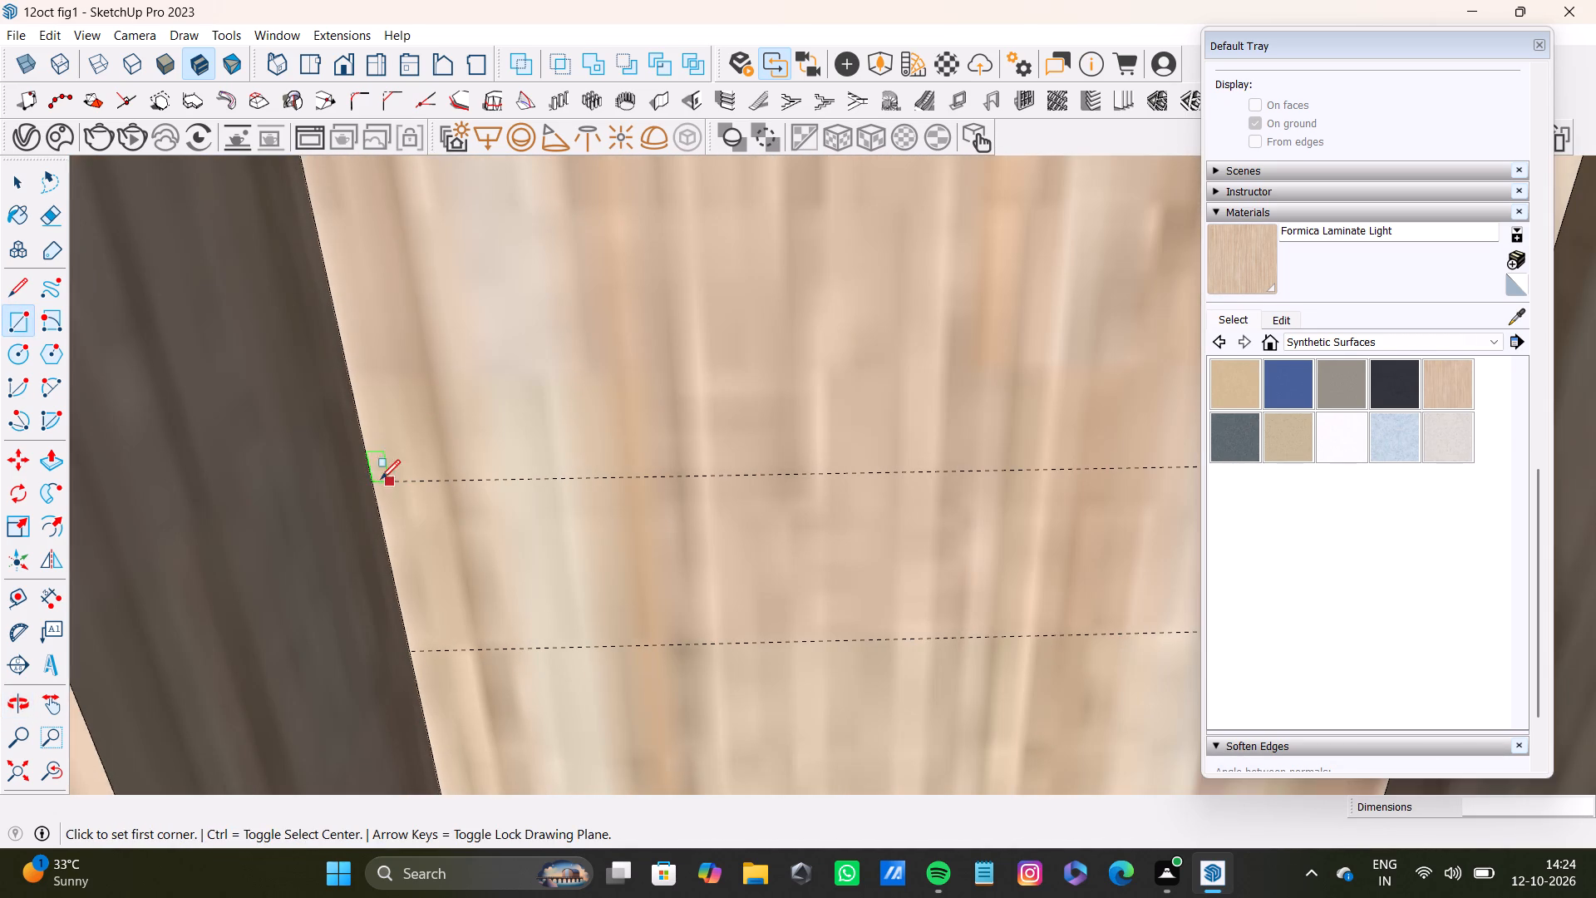
pyautogui.click(373, 480)
pyautogui.scroll(-4, 702, 530)
pyautogui.keyDown('shift'); pyautogui.moveTo(1020, 564); pyautogui.dragTo(626, 453, button='middle'); pyautogui.keyUp('shift')
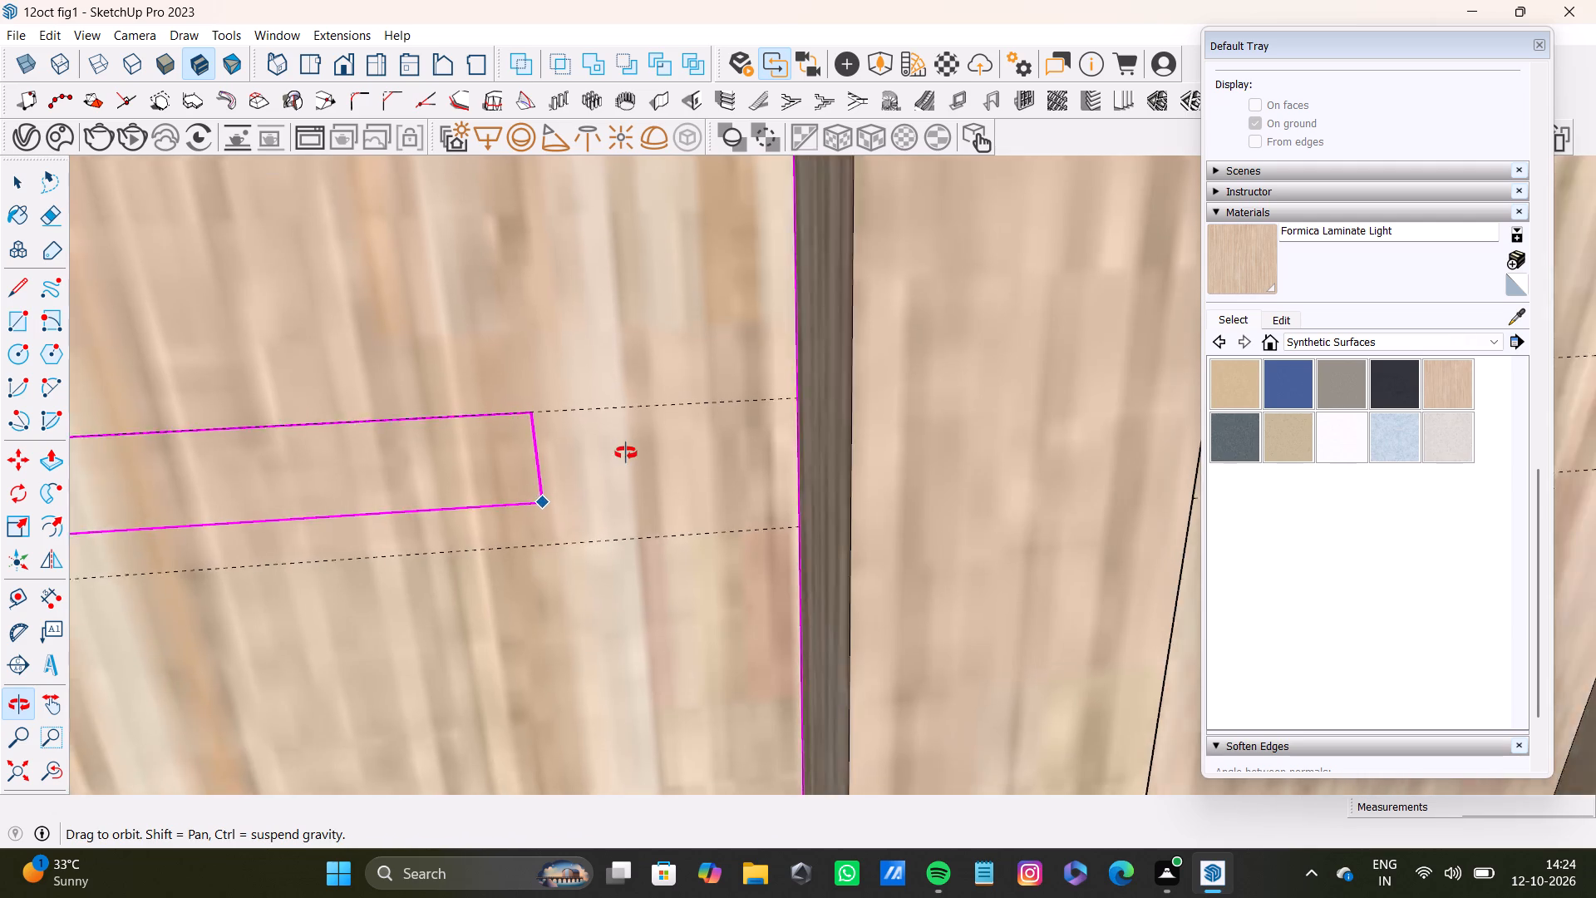
pyautogui.keyDown('shift'); pyautogui.moveTo(626, 453); pyautogui.dragTo(633, 453, button='middle'); pyautogui.keyUp('shift')
pyautogui.click(793, 525)
# Draw a rectangle about 9/16" by 3 1/8" between the guide lines in the sixth gap.
pyautogui.scroll(-9, 783, 527)
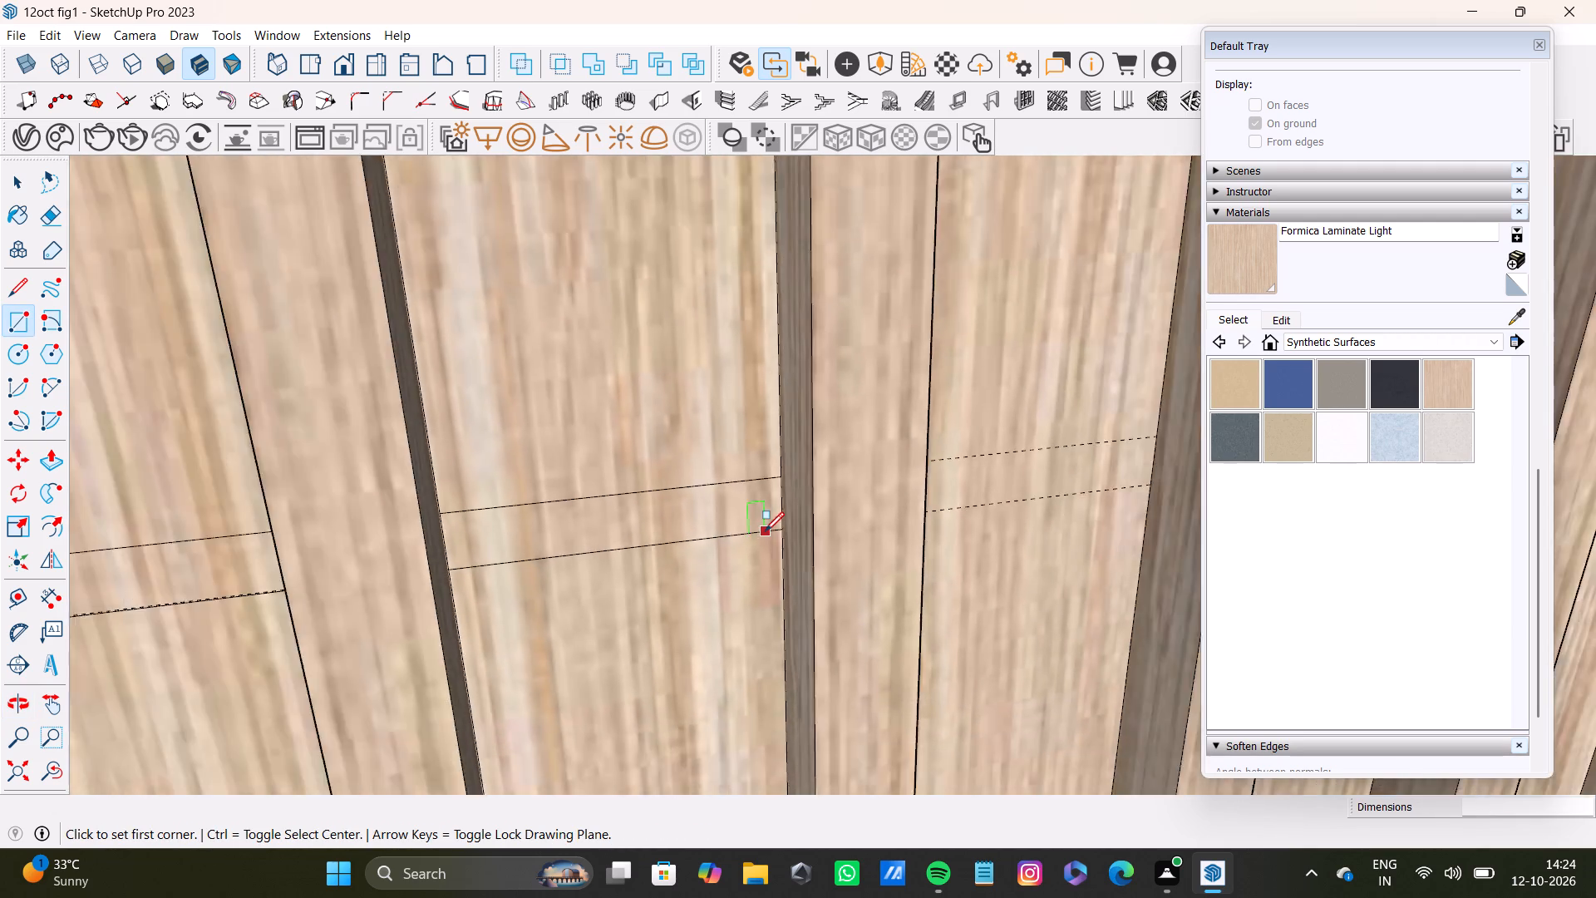
pyautogui.scroll(-5, 765, 531)
pyautogui.moveTo(889, 531); pyautogui.dragTo(454, 515, button='middle')
pyautogui.scroll(4, 685, 457)
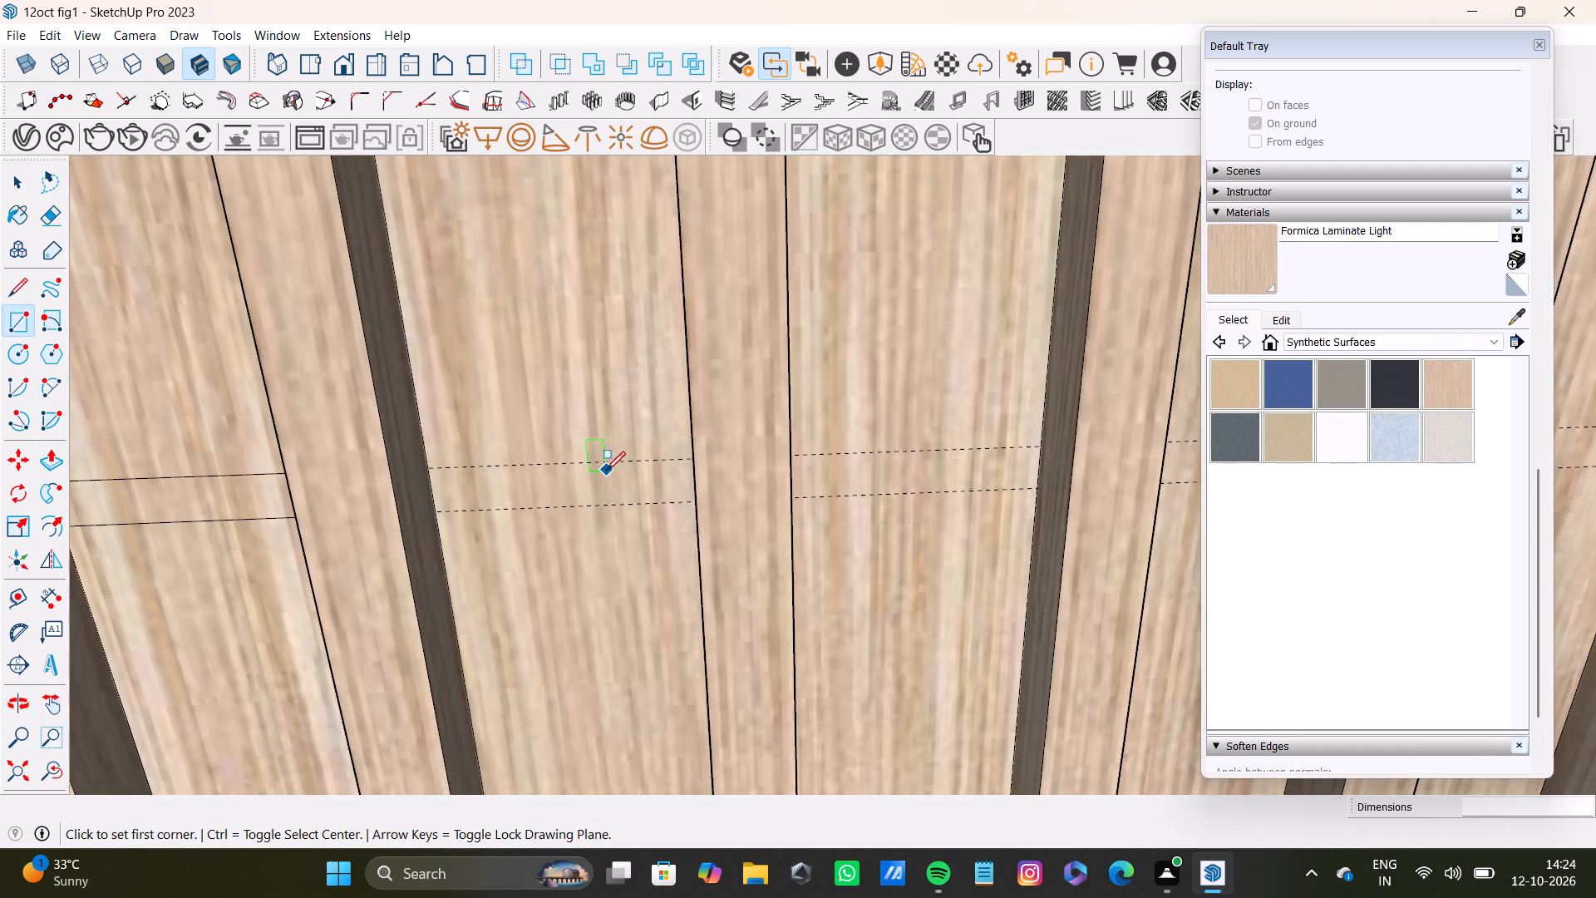
pyautogui.scroll(2, 606, 471)
pyautogui.moveTo(583, 468); pyautogui.dragTo(539, 457, button='middle')
pyautogui.scroll(7, 427, 438)
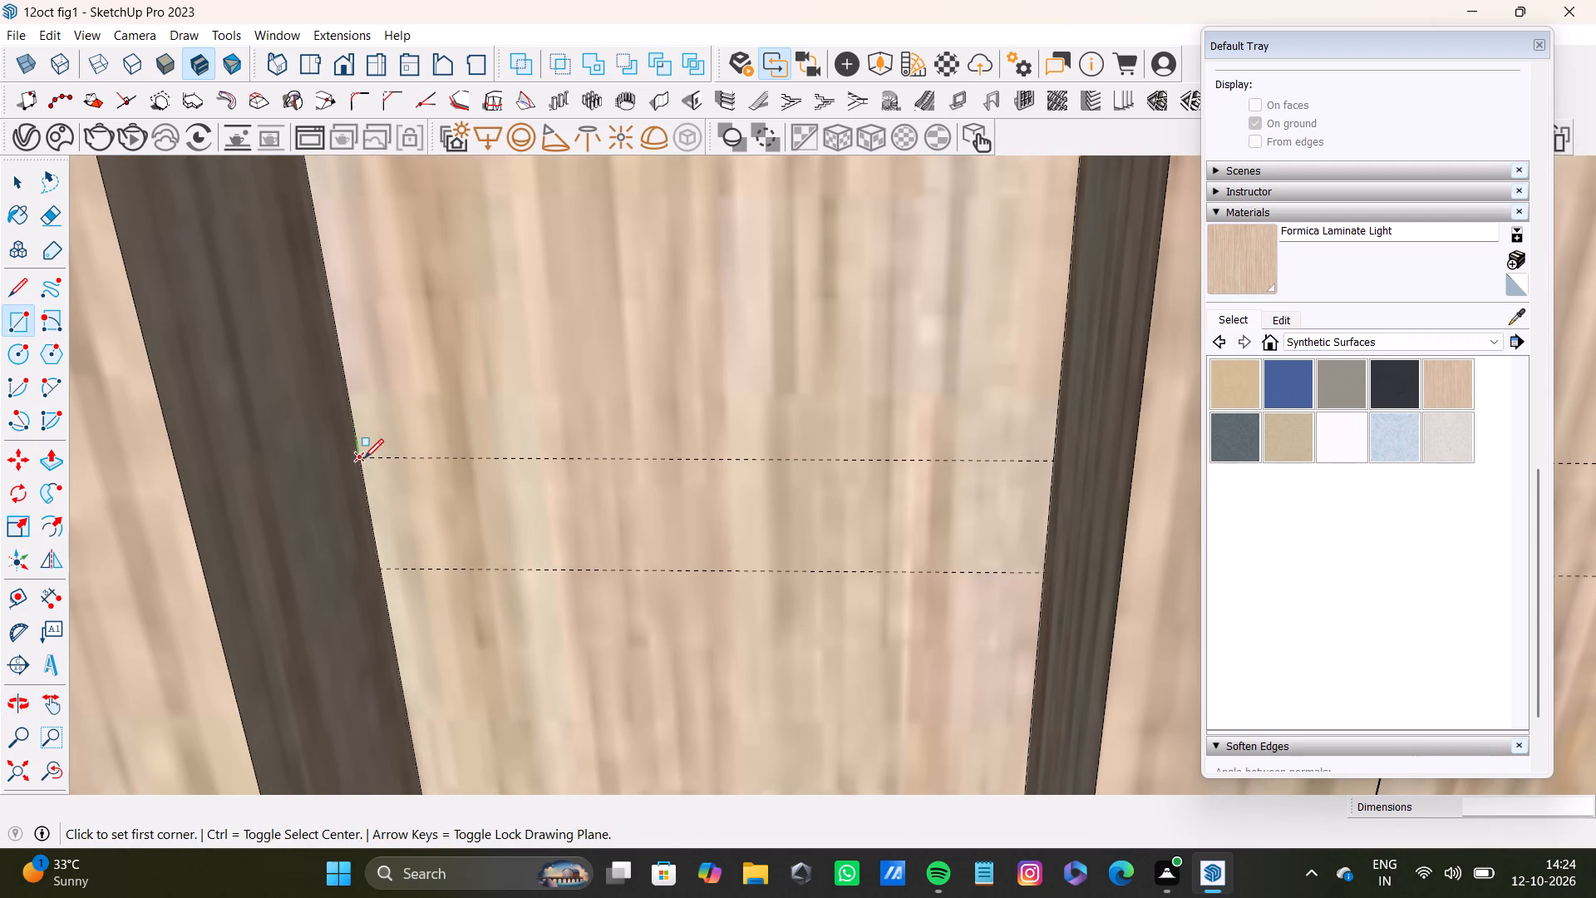
pyautogui.click(362, 458)
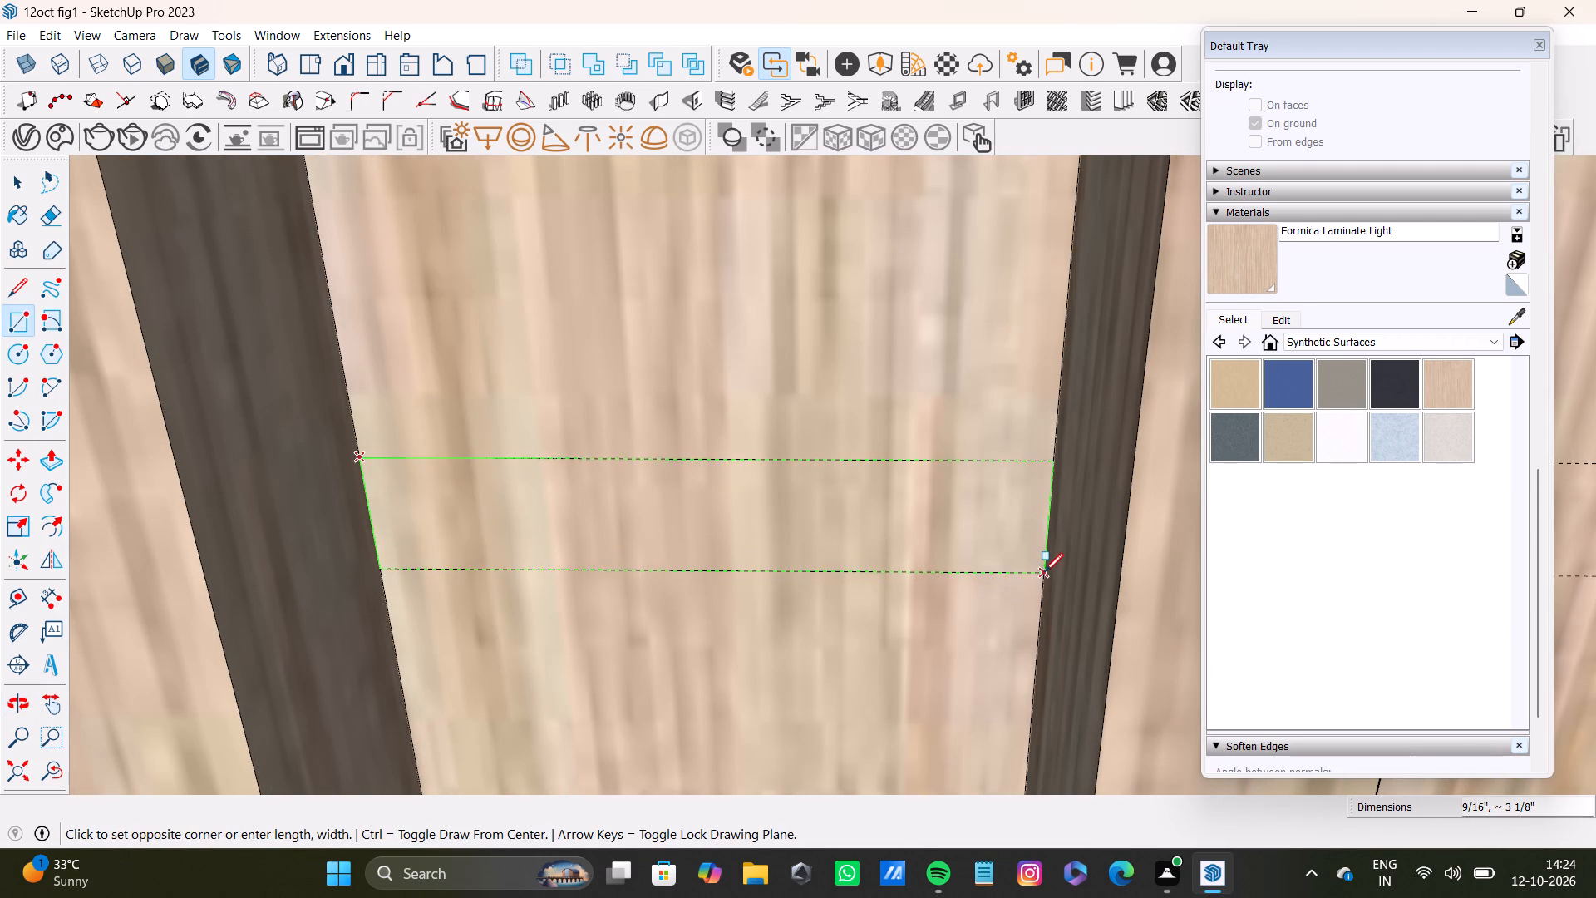
pyautogui.click(1044, 572)
# Draw a rectangle between the guide lines across the seventh gap, from slat to slat.
pyautogui.scroll(-7, 775, 604)
pyautogui.keyDown('shift'); pyautogui.moveTo(805, 586); pyautogui.dragTo(352, 585, button='middle'); pyautogui.keyUp('shift')
pyautogui.keyDown('shift'); pyautogui.scroll(-1, 349, 580); pyautogui.keyUp('shift')
pyautogui.scroll(11, 709, 605)
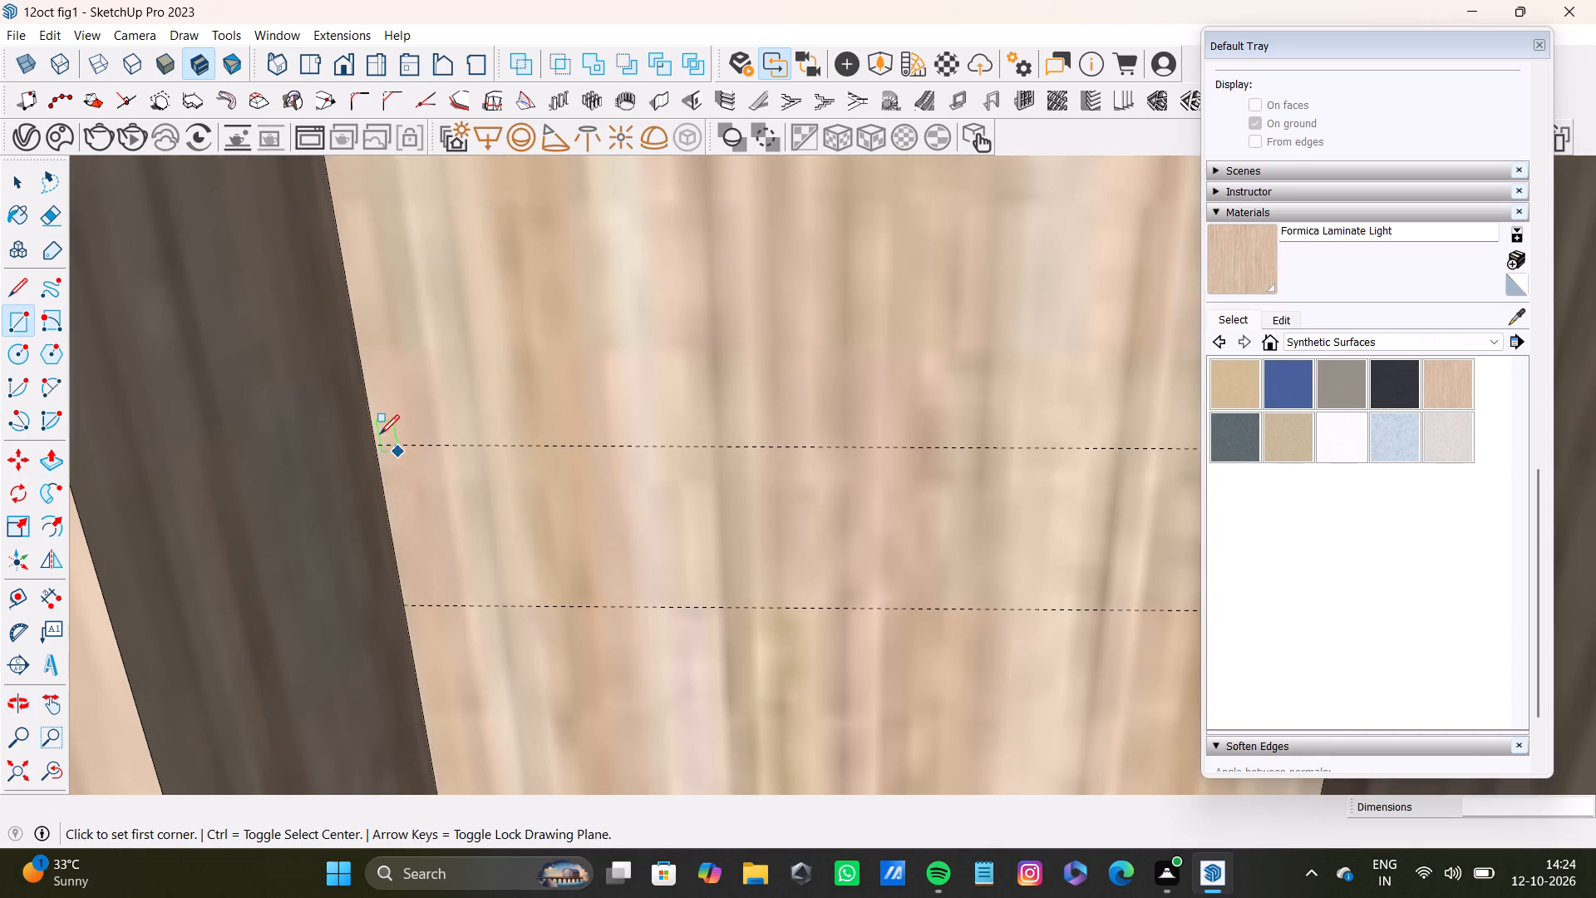
pyautogui.click(378, 442)
pyautogui.scroll(-4, 574, 498)
pyautogui.keyDown('shift'); pyautogui.moveTo(770, 517); pyautogui.dragTo(816, 475, button='middle'); pyautogui.keyUp('shift')
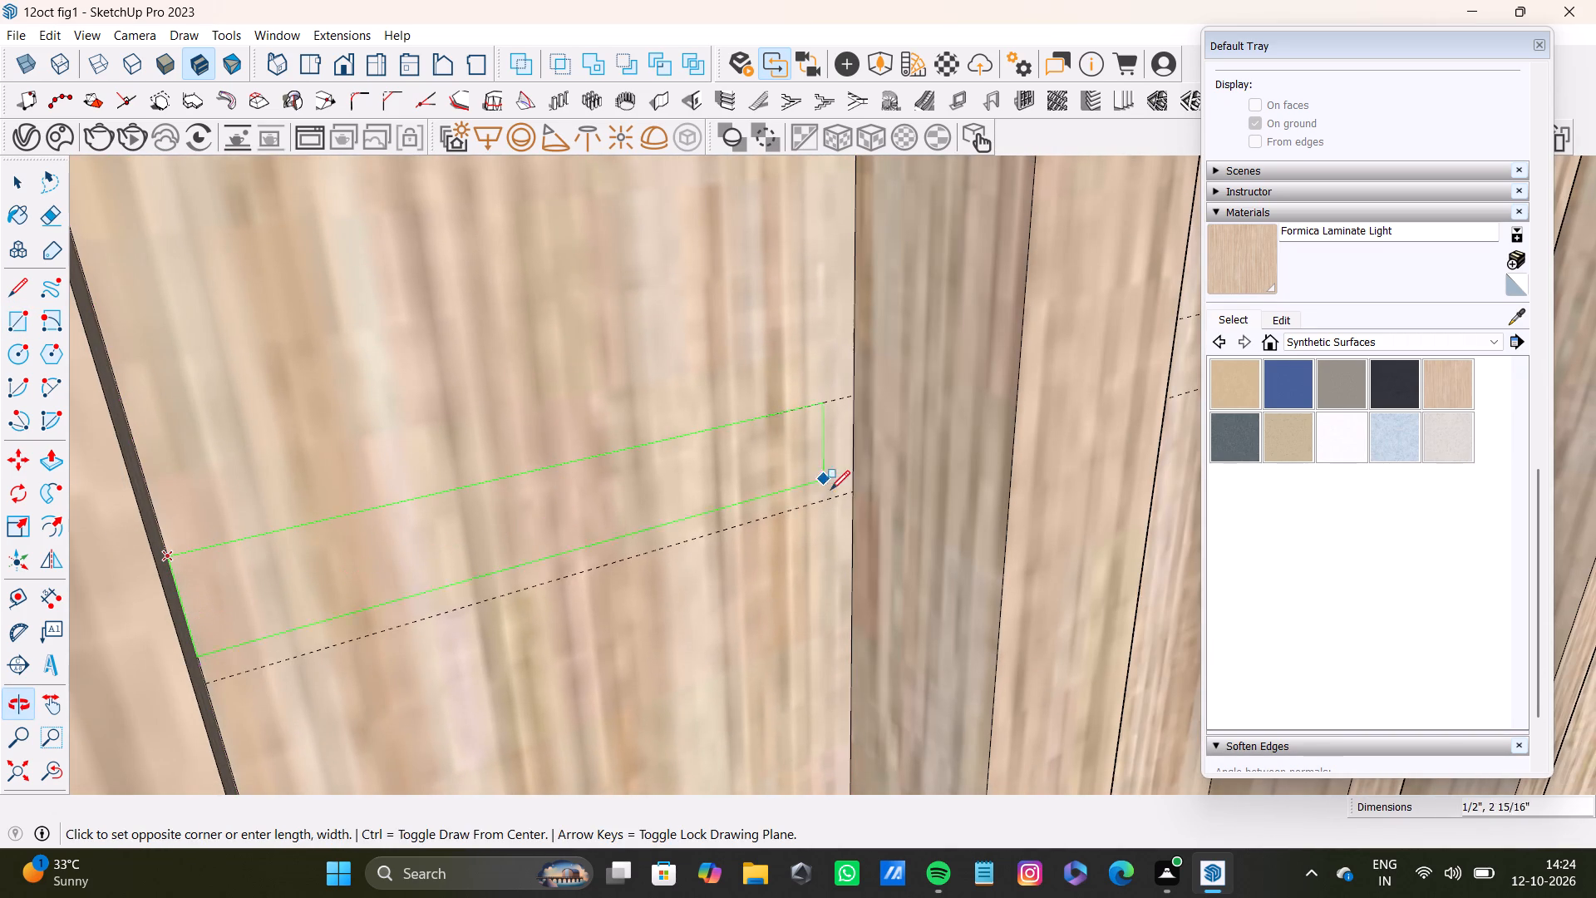
pyautogui.click(852, 491)
# Draw a rectangle between the guide lines across the eighth gap, from slat to slat.
pyautogui.scroll(-5, 849, 491)
pyautogui.moveTo(896, 498); pyautogui.dragTo(585, 487, button='middle')
pyautogui.scroll(-2, 726, 501)
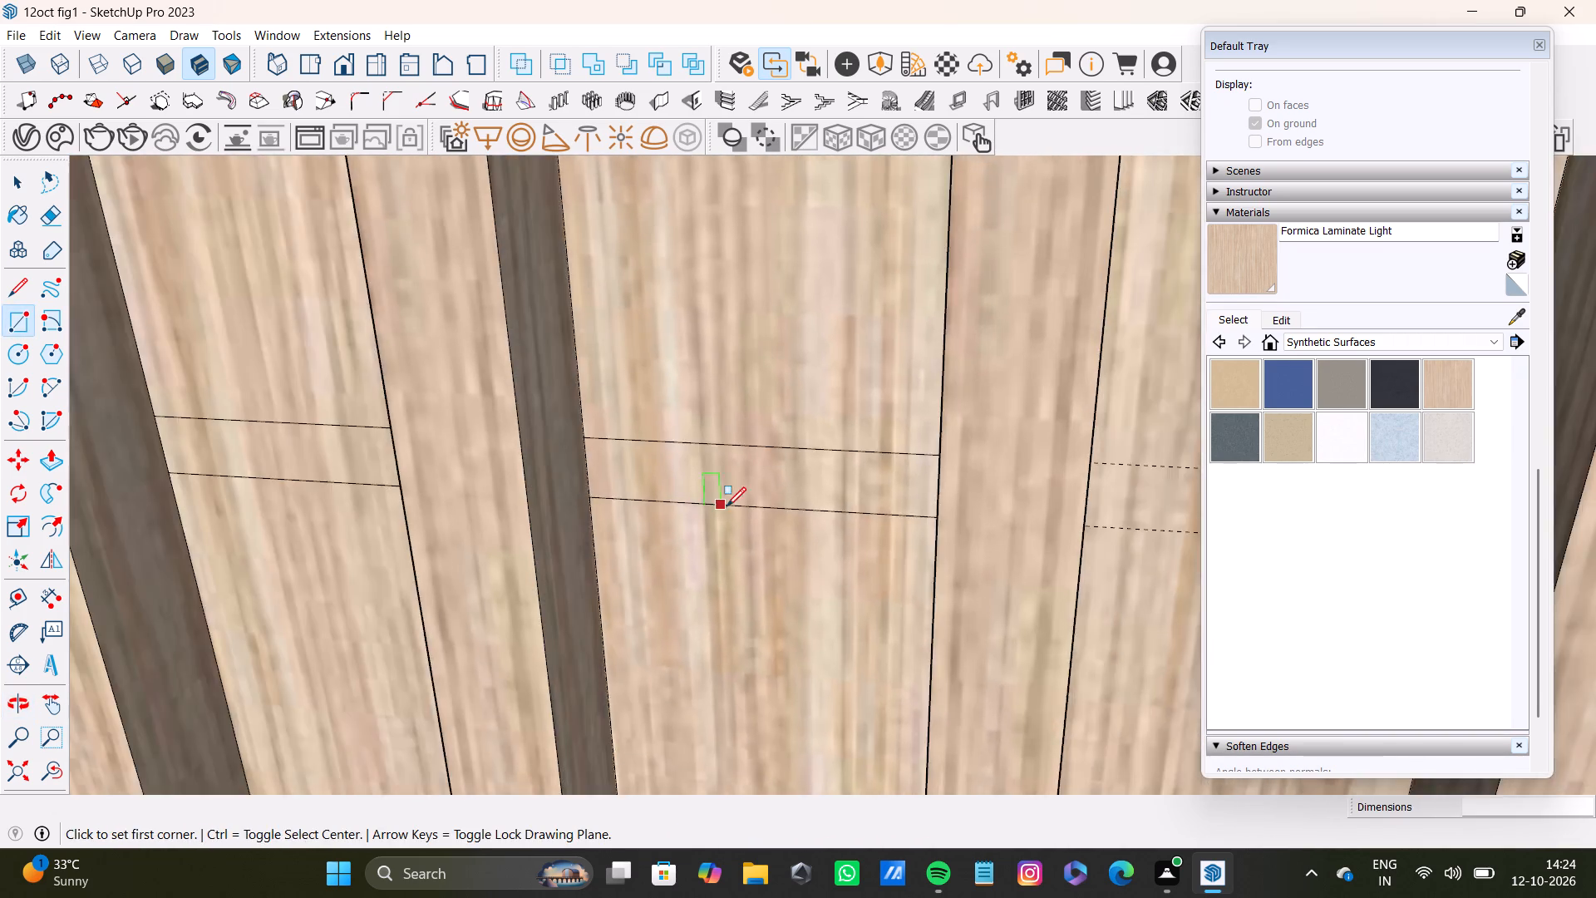
pyautogui.scroll(-2, 727, 506)
pyautogui.keyDown('shift'); pyautogui.moveTo(883, 551); pyautogui.dragTo(394, 487, button='middle'); pyautogui.keyUp('shift')
pyautogui.scroll(11, 569, 446)
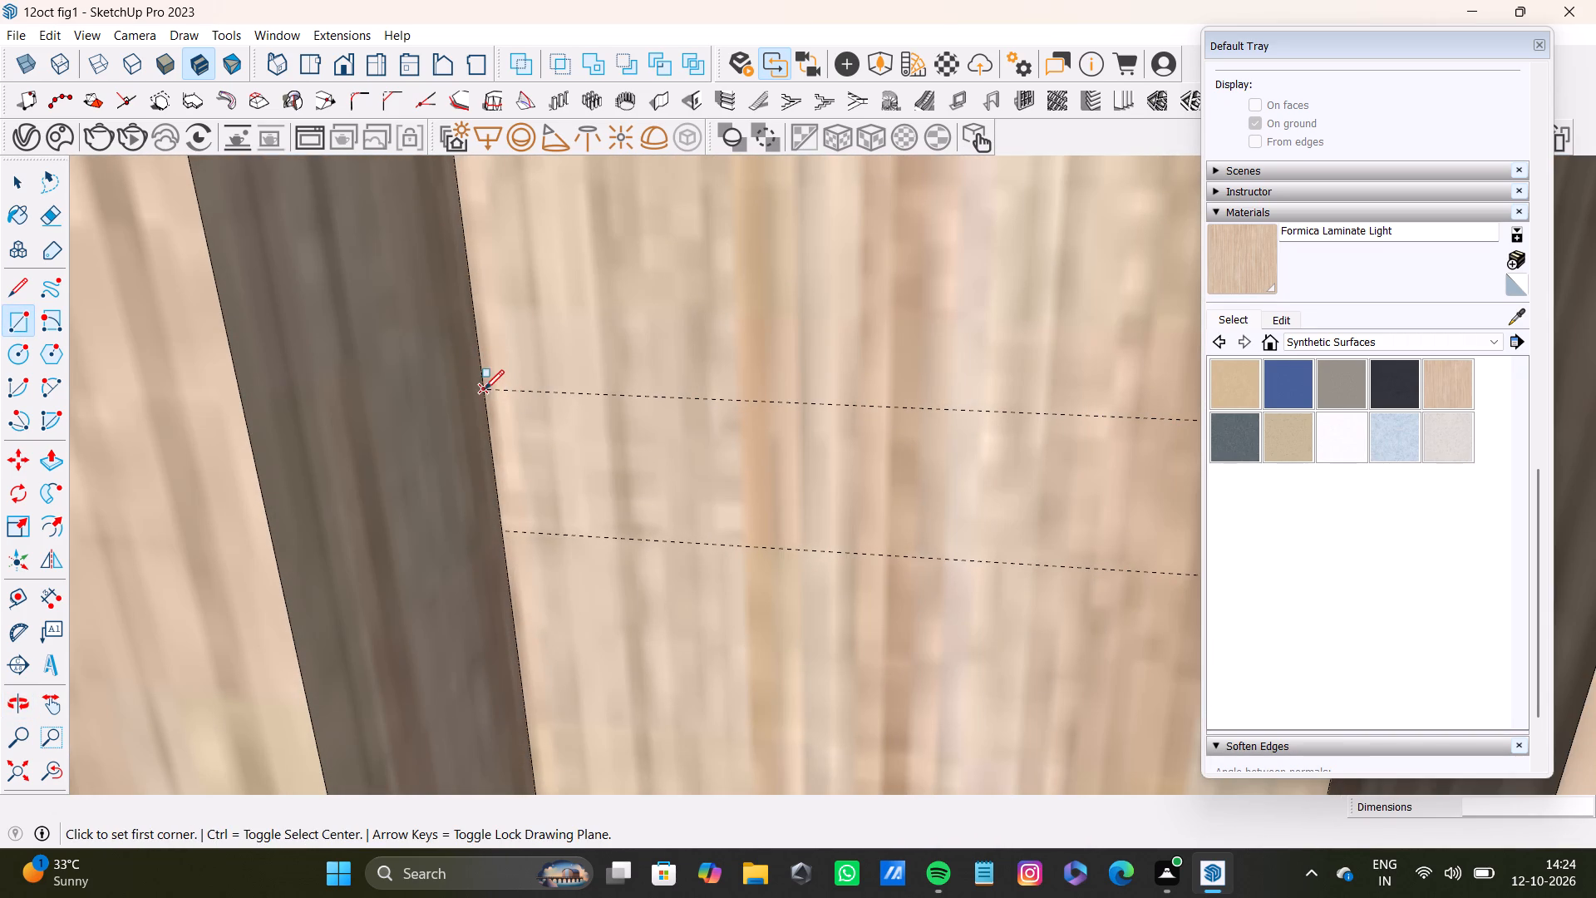
pyautogui.click(485, 389)
pyautogui.scroll(-4, 718, 452)
pyautogui.keyDown('shift'); pyautogui.moveTo(814, 476); pyautogui.dragTo(716, 405, button='middle'); pyautogui.keyUp('shift')
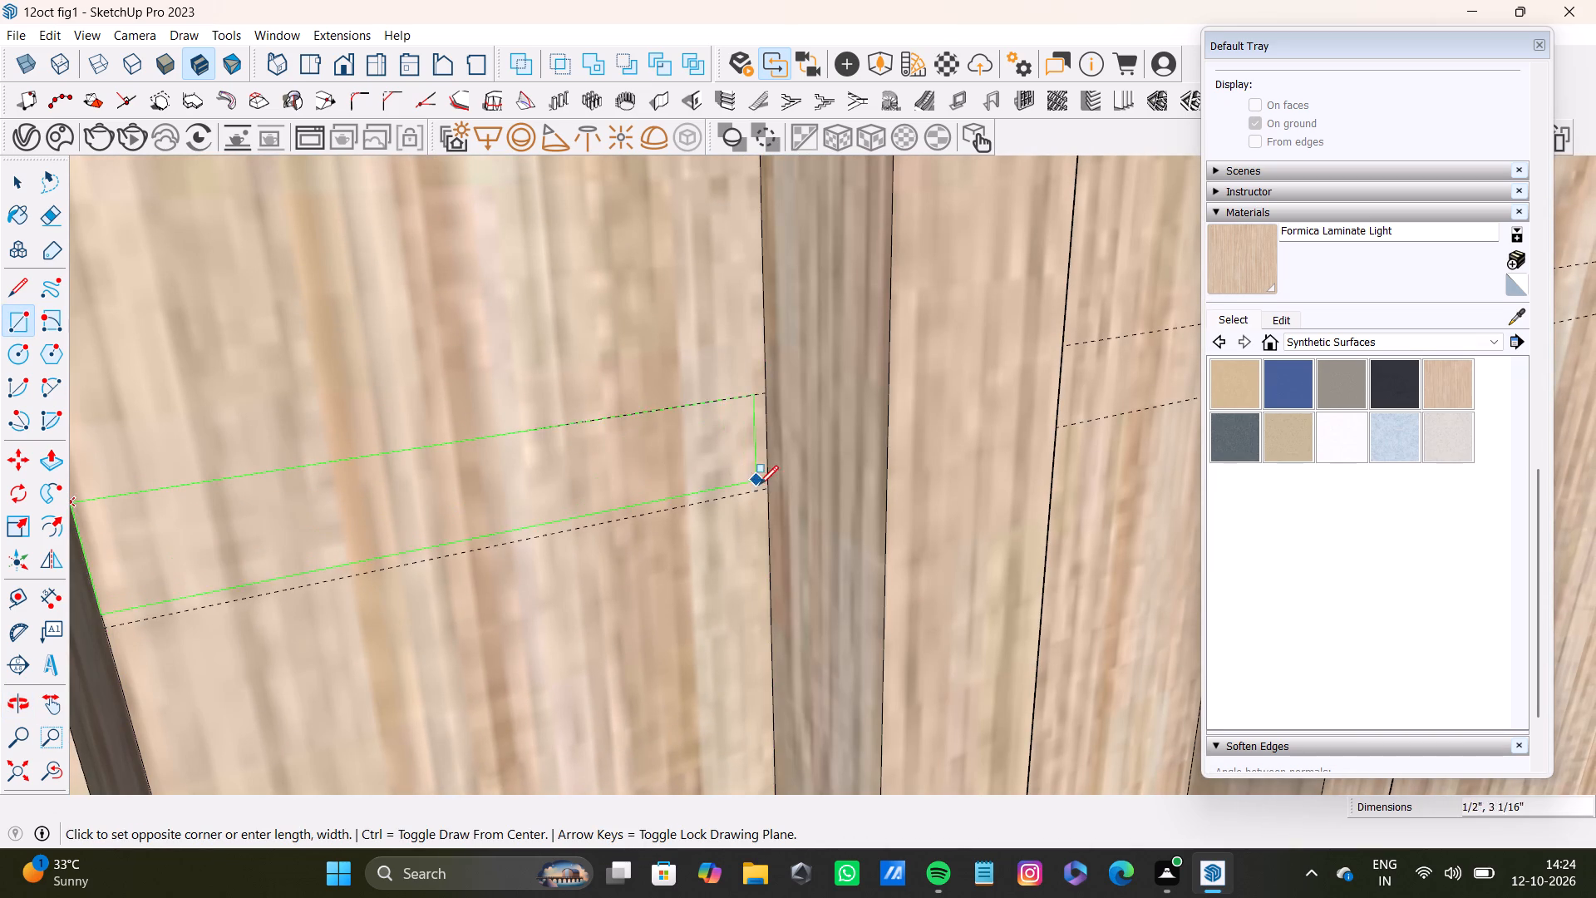
pyautogui.click(766, 491)
# Draw a rectangle between the guide lines across the ninth gap, the last one before the rounded corner.
pyautogui.scroll(-4, 759, 487)
pyautogui.moveTo(855, 493); pyautogui.dragTo(707, 477, button='middle')
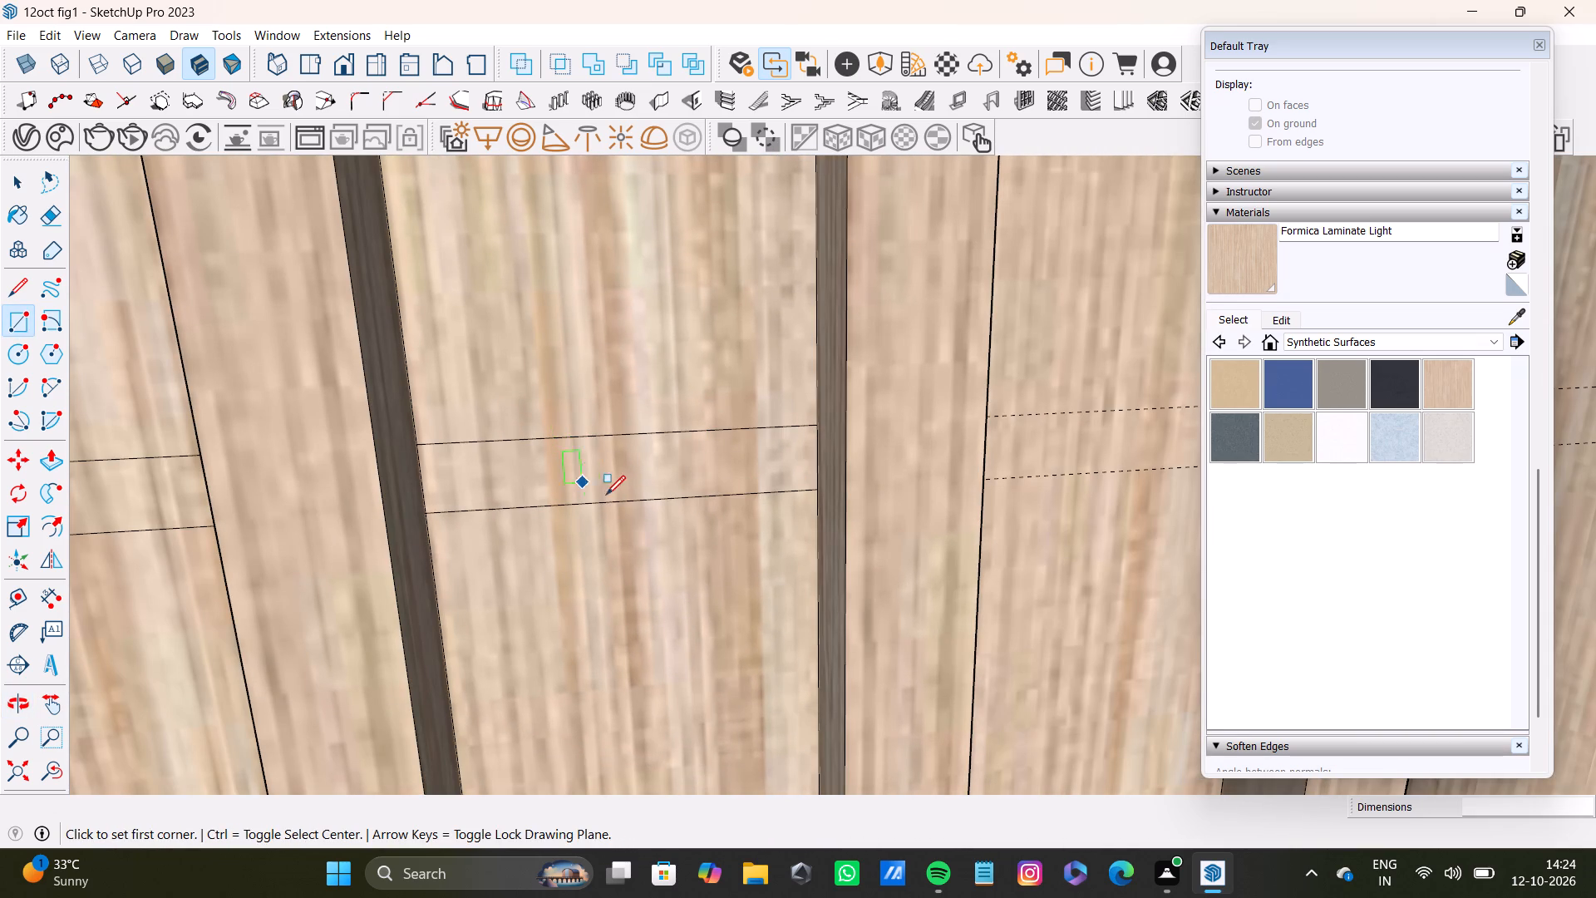
pyautogui.scroll(-10, 610, 525)
pyautogui.keyDown('shift'); pyautogui.moveTo(790, 604); pyautogui.dragTo(418, 667, button='middle'); pyautogui.keyUp('shift')
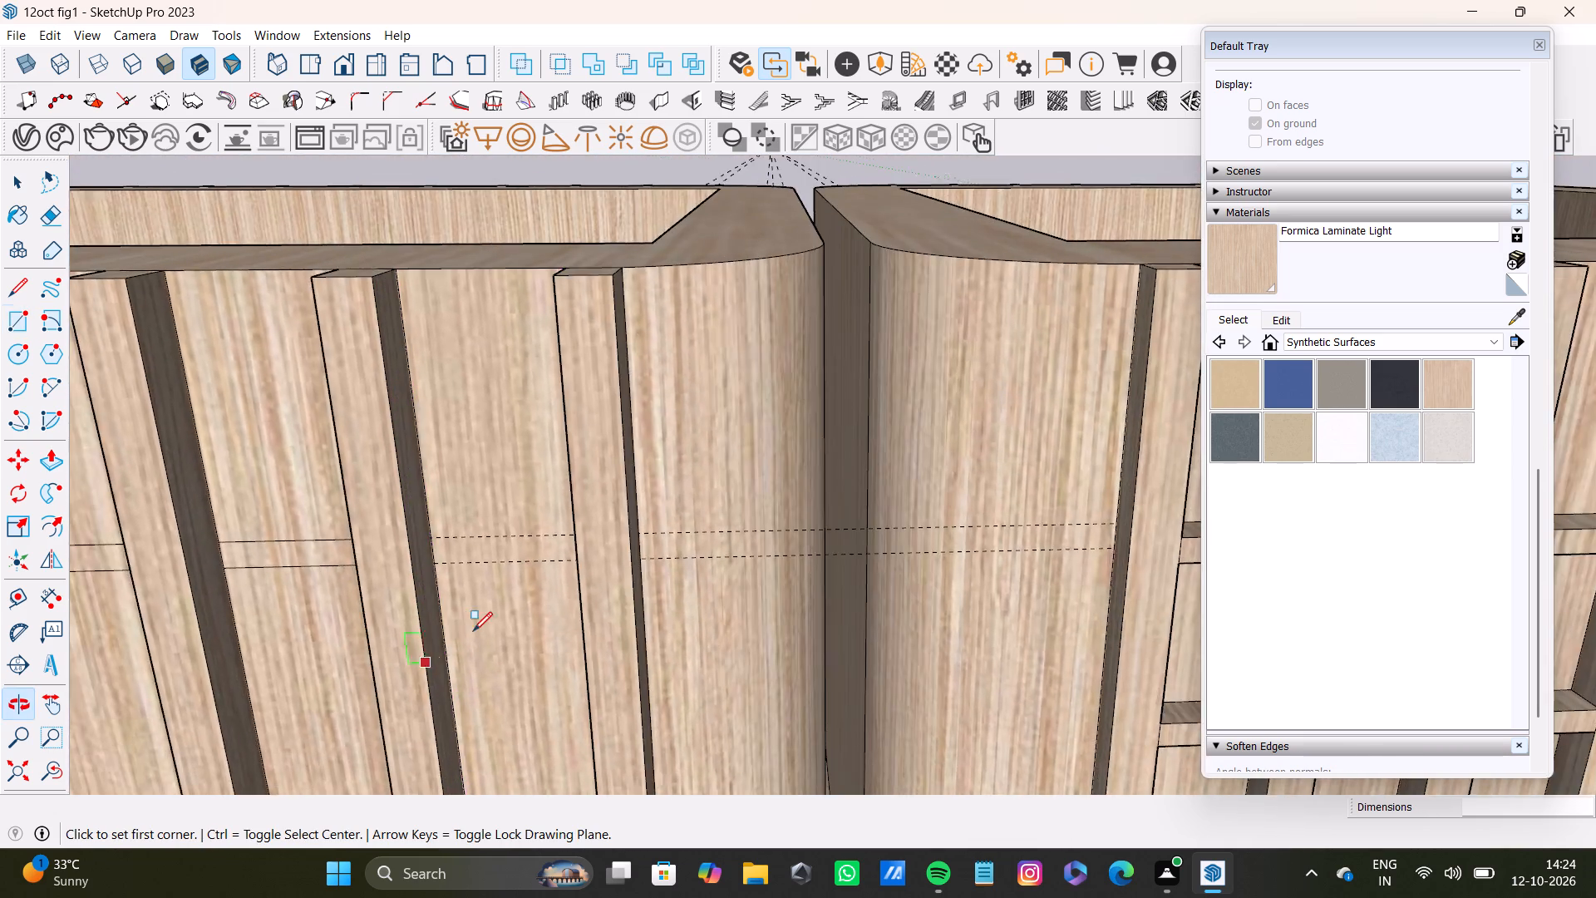
pyautogui.scroll(7, 530, 570)
pyautogui.moveTo(422, 519); pyautogui.dragTo(548, 521, button='middle')
pyautogui.scroll(7, 322, 566)
pyautogui.moveTo(463, 579); pyautogui.dragTo(363, 586, button='middle')
pyautogui.scroll(3, 288, 551)
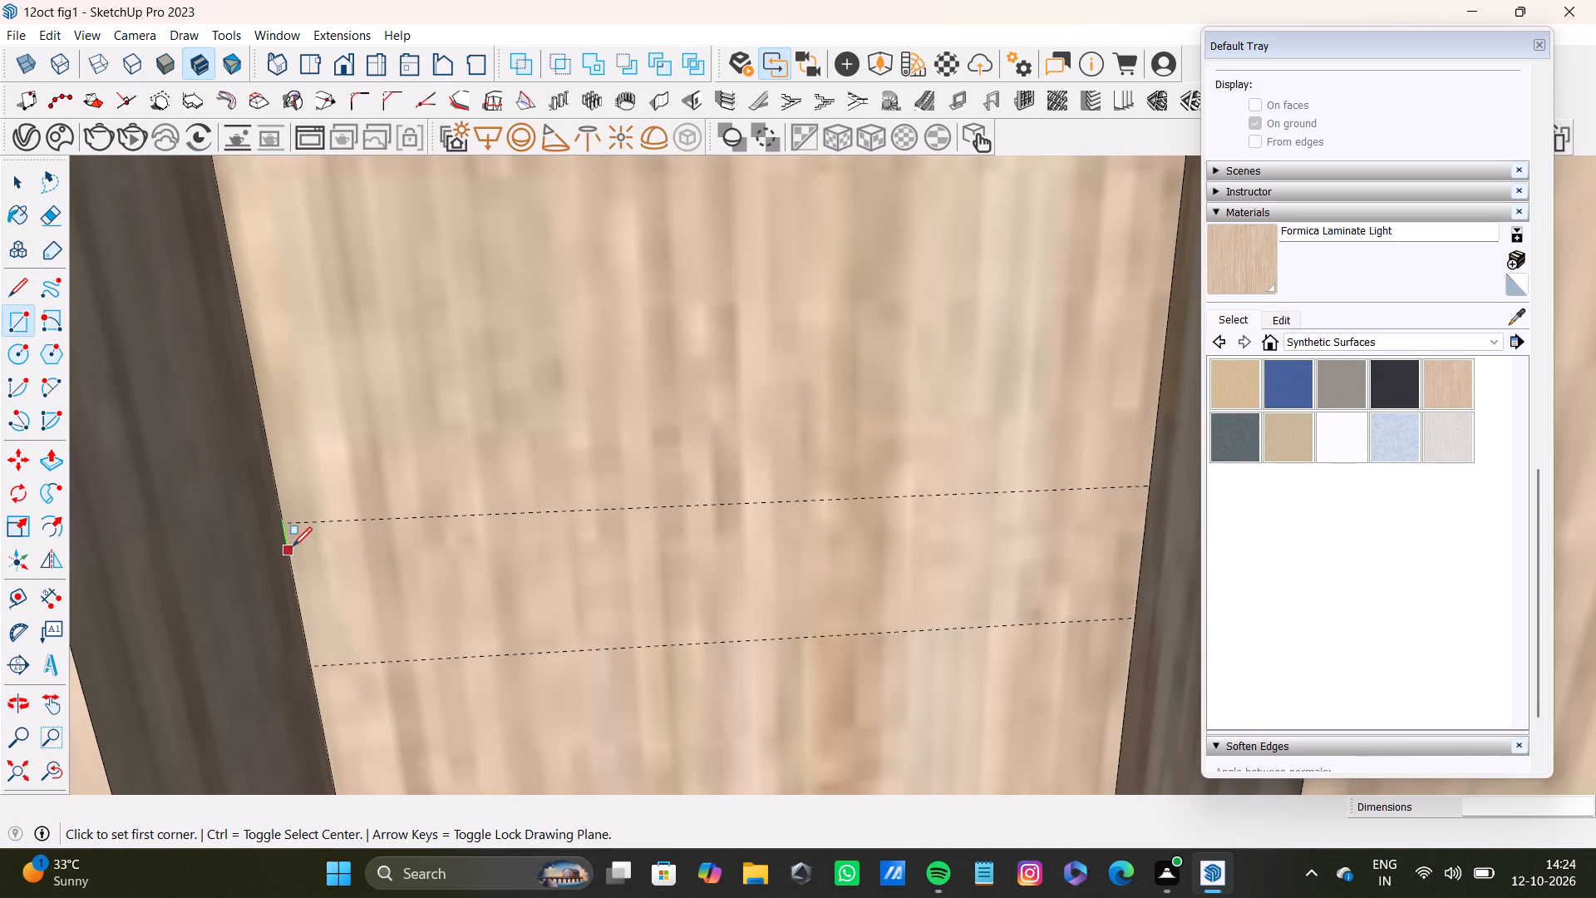
pyautogui.scroll(6, 311, 545)
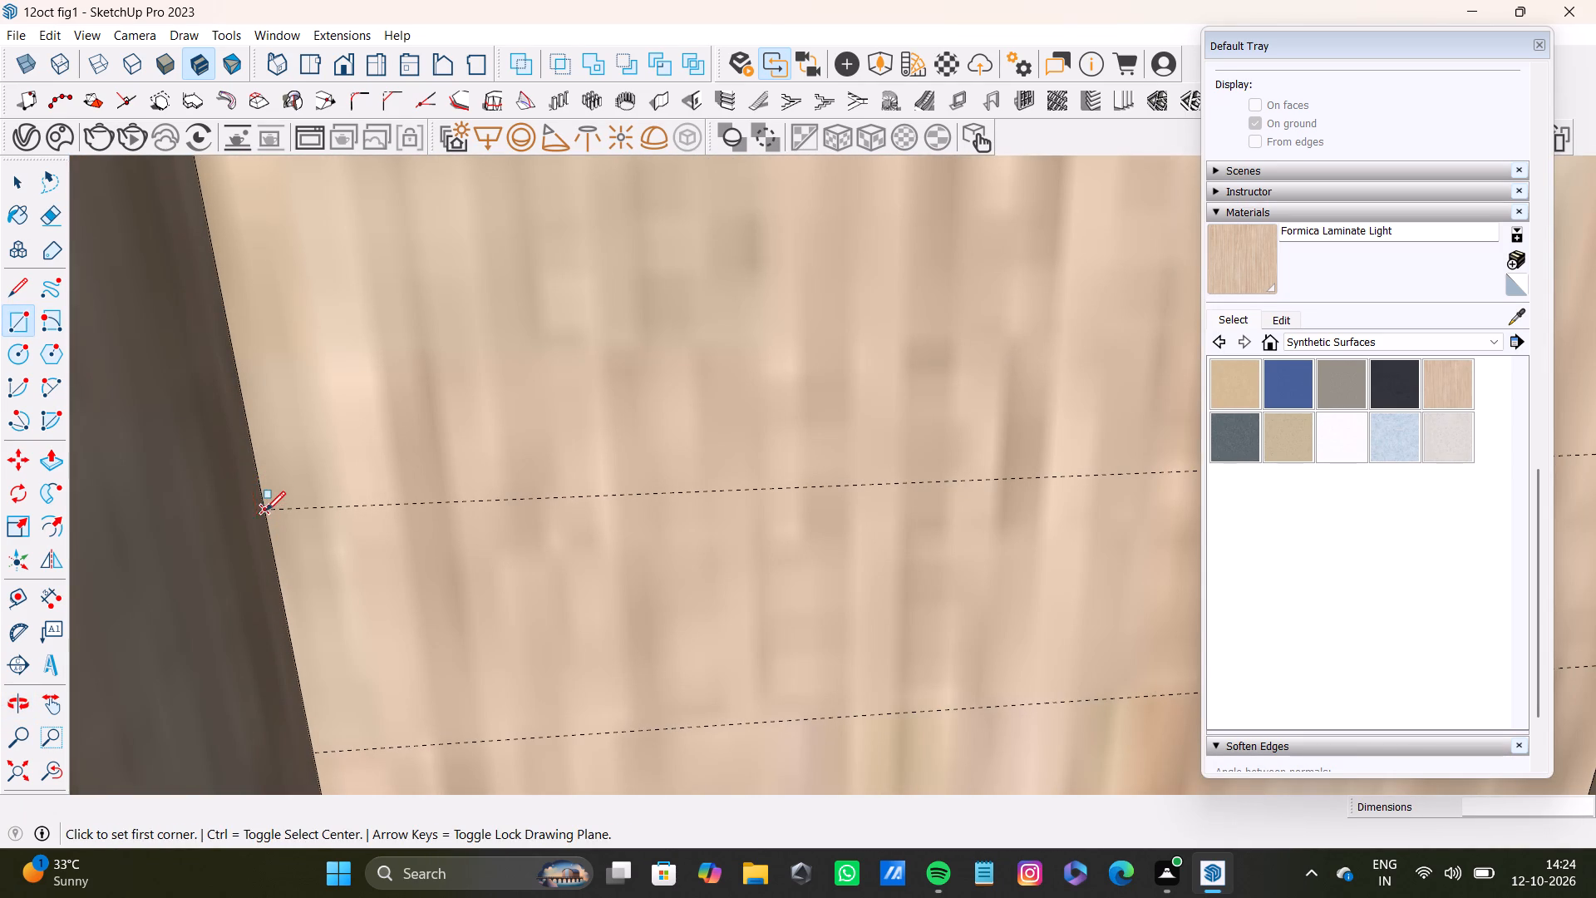
pyautogui.click(266, 511)
pyautogui.scroll(-3, 550, 619)
pyautogui.keyDown('shift'); pyautogui.moveTo(884, 632); pyautogui.dragTo(667, 485, button='middle'); pyautogui.keyUp('shift')
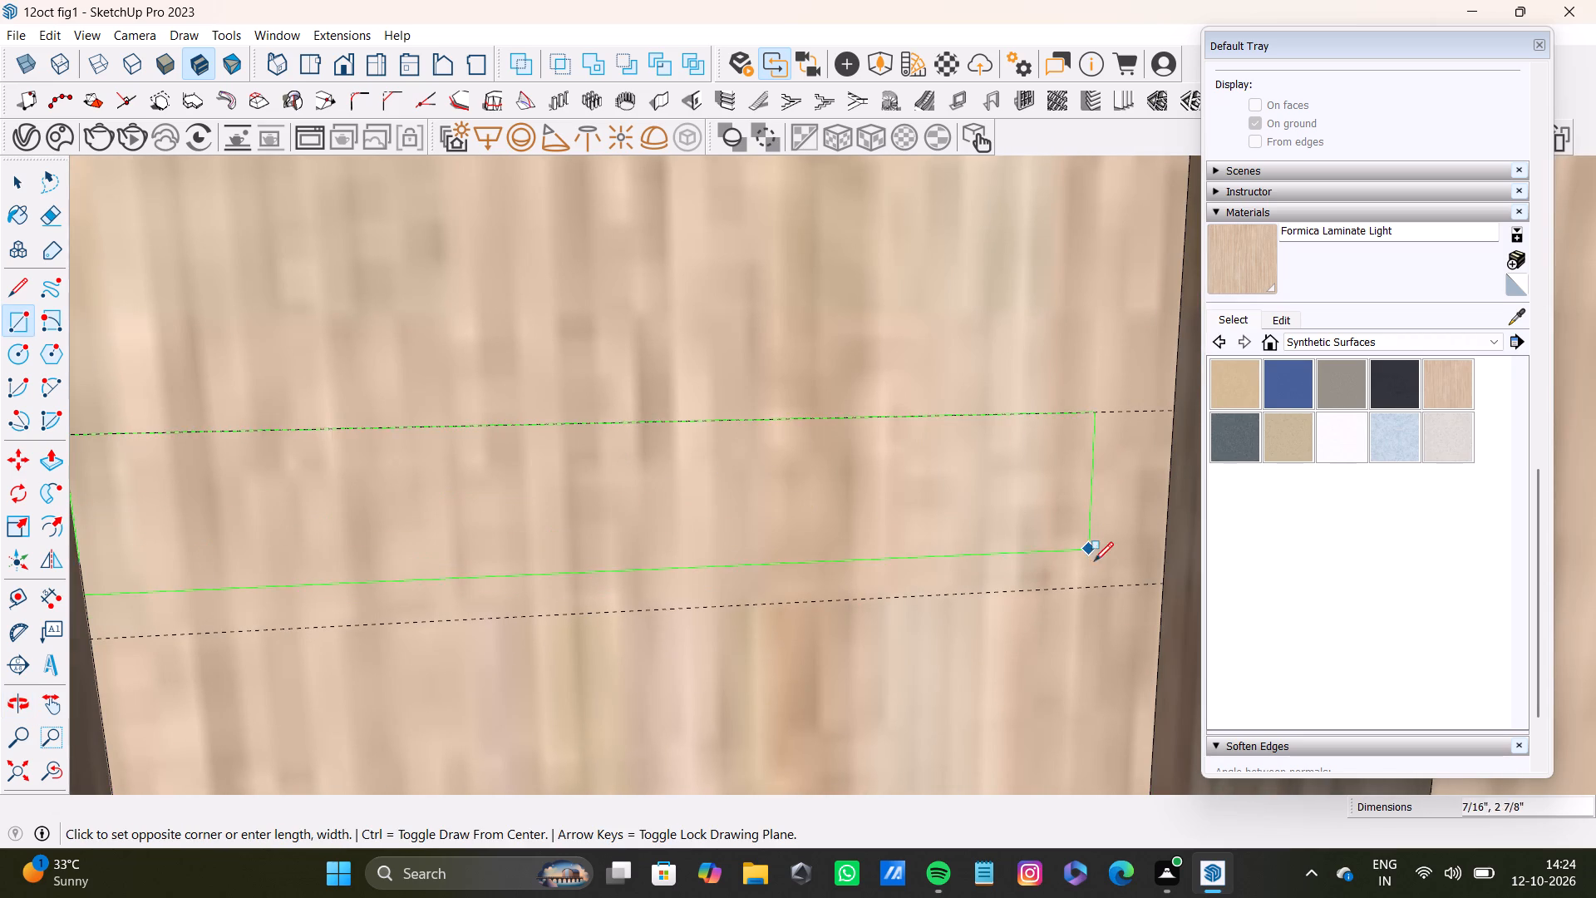
pyautogui.moveTo(1163, 584); pyautogui.dragTo(1154, 584)
# Push/Pull the rectangle in the first gap at the far end of the face outward into a solid strip between the slats.
pyautogui.scroll(-14, 1070, 592)
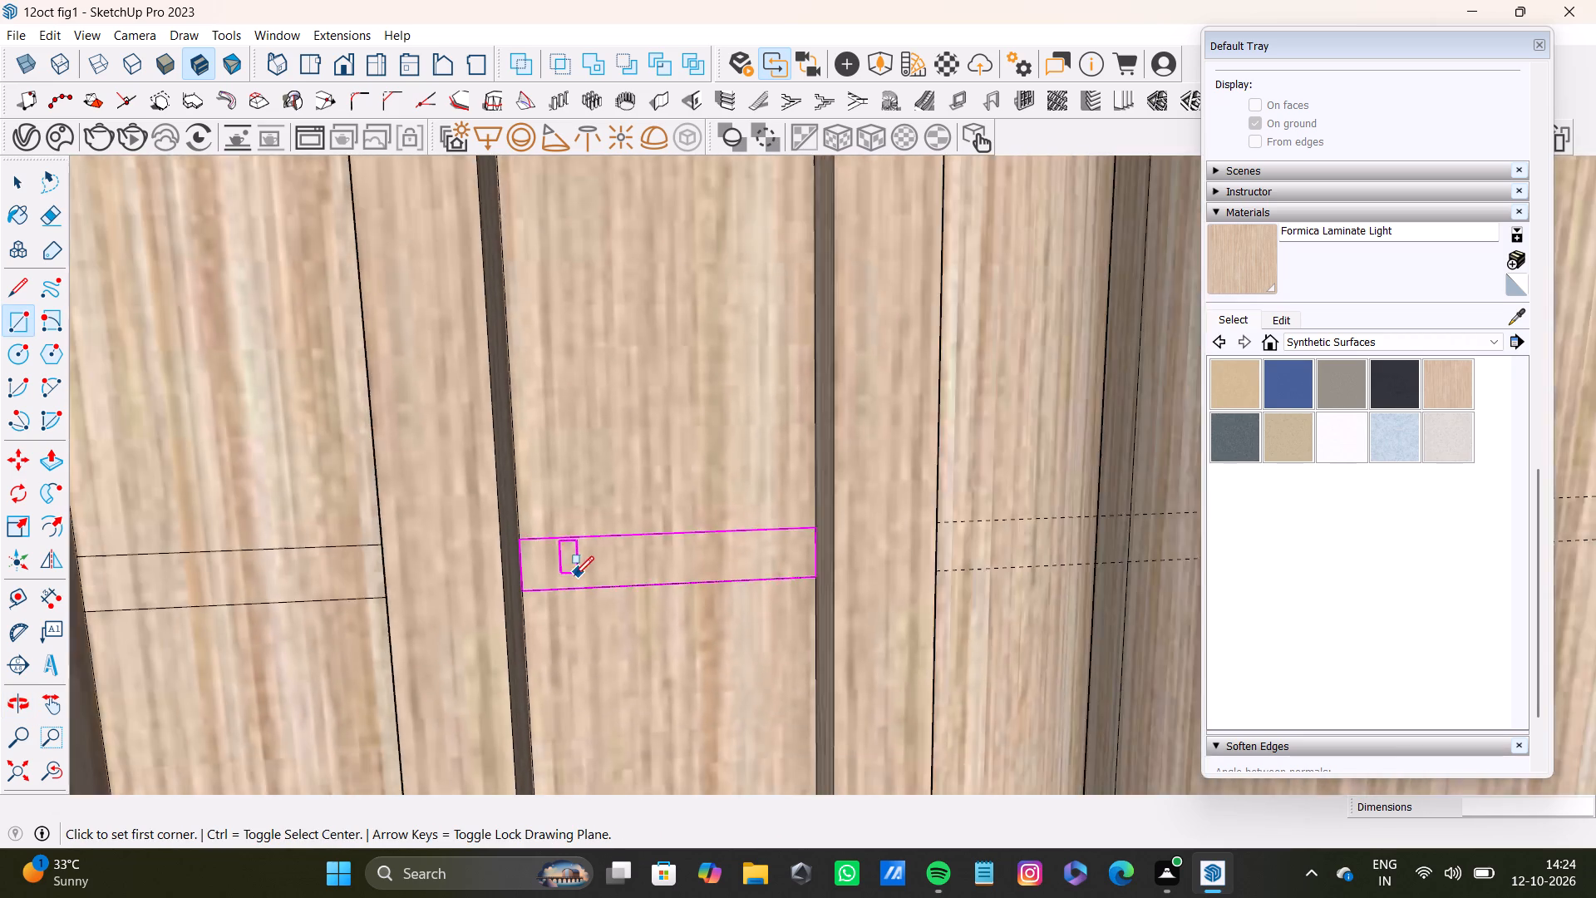
pyautogui.keyDown('shift'); pyautogui.moveTo(574, 575); pyautogui.dragTo(1148, 363, button='middle'); pyautogui.keyUp('shift')
pyautogui.scroll(-14, 790, 522)
pyautogui.keyDown('shift'); pyautogui.moveTo(249, 522); pyautogui.dragTo(557, 640, button='middle'); pyautogui.keyUp('shift')
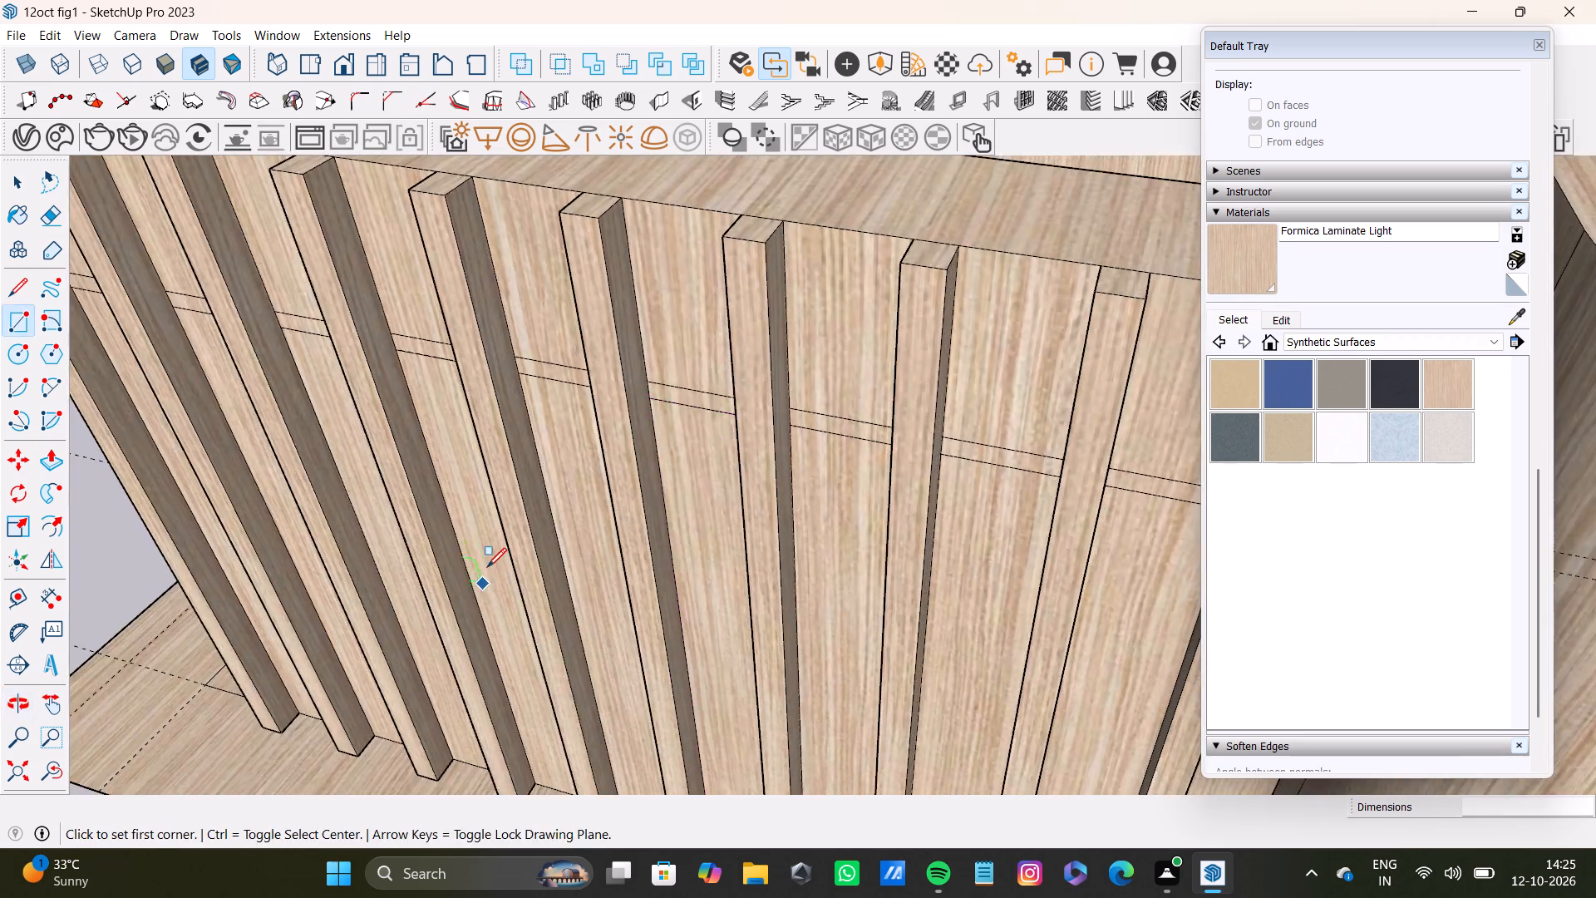
pyautogui.scroll(-4, 487, 567)
pyautogui.keyDown('shift'); pyautogui.moveTo(488, 567); pyautogui.dragTo(773, 518, button='middle'); pyautogui.keyUp('shift')
pyautogui.scroll(13, 650, 380)
pyautogui.press('space')
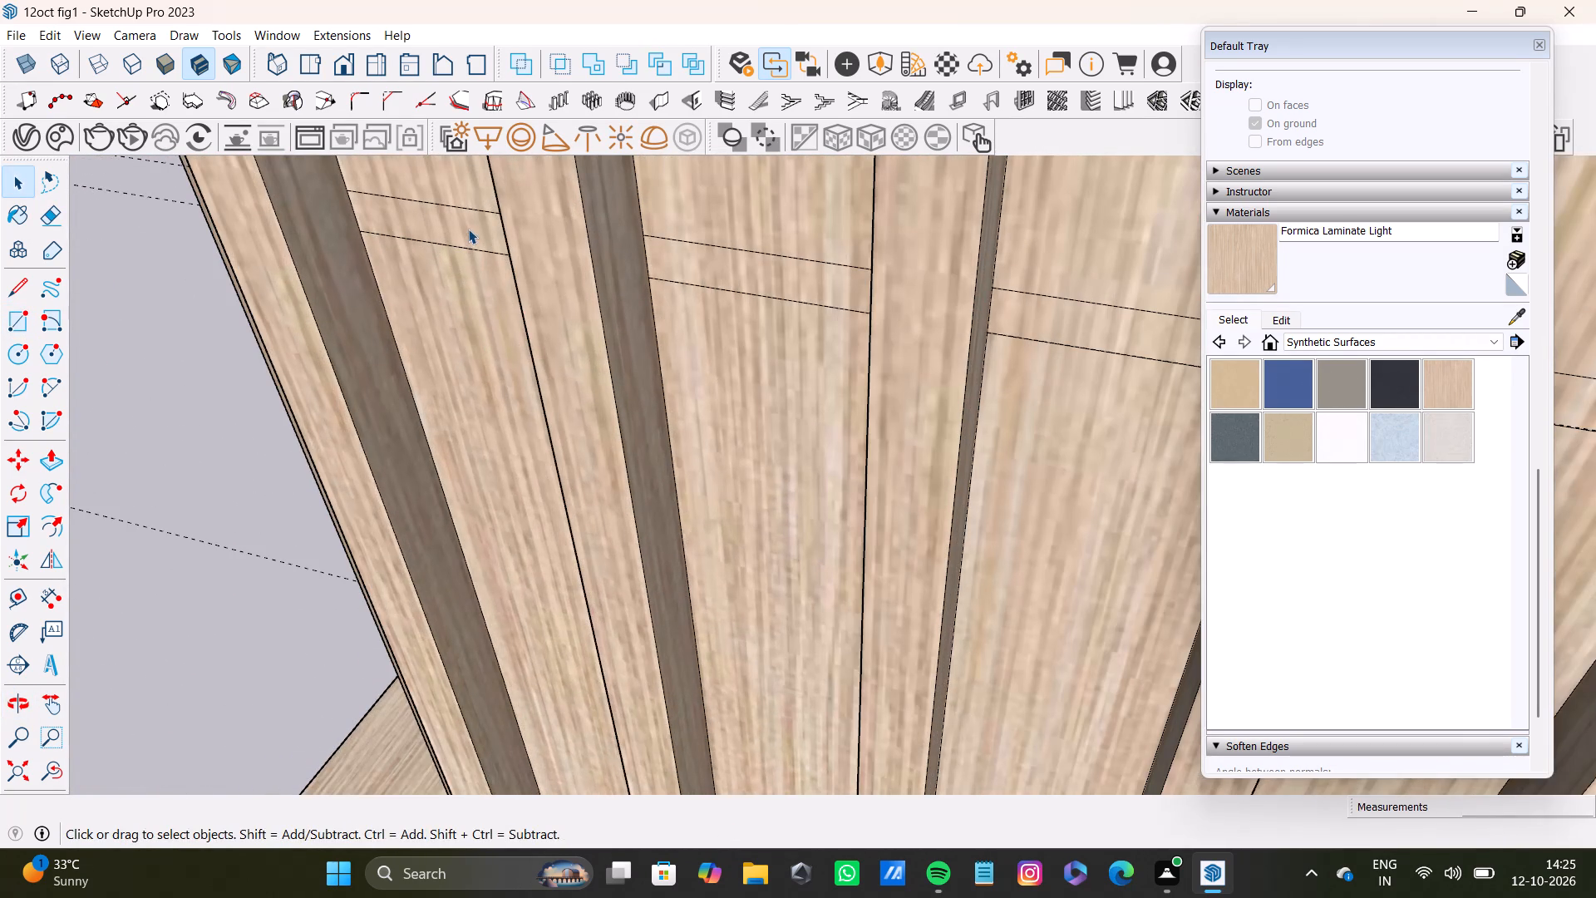
pyautogui.keyDown('shift'); pyautogui.moveTo(469, 228); pyautogui.dragTo(605, 510, button='middle'); pyautogui.keyUp('shift')
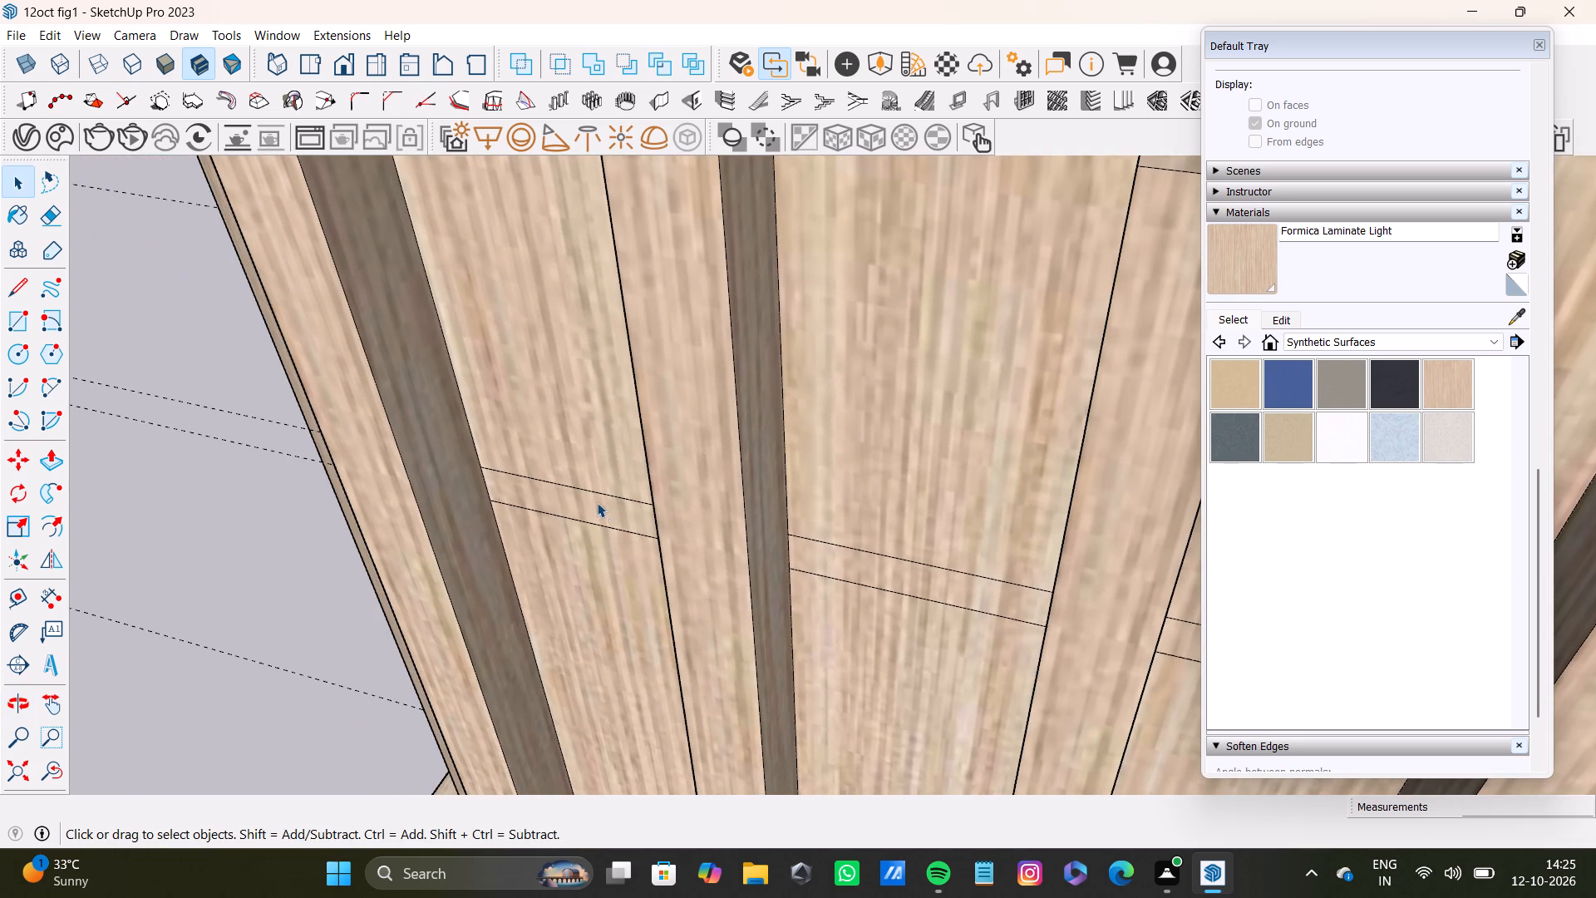
pyautogui.press('space')
pyautogui.click(593, 500)
pyautogui.press('p')
pyautogui.moveTo(590, 501); pyautogui.dragTo(394, 466)
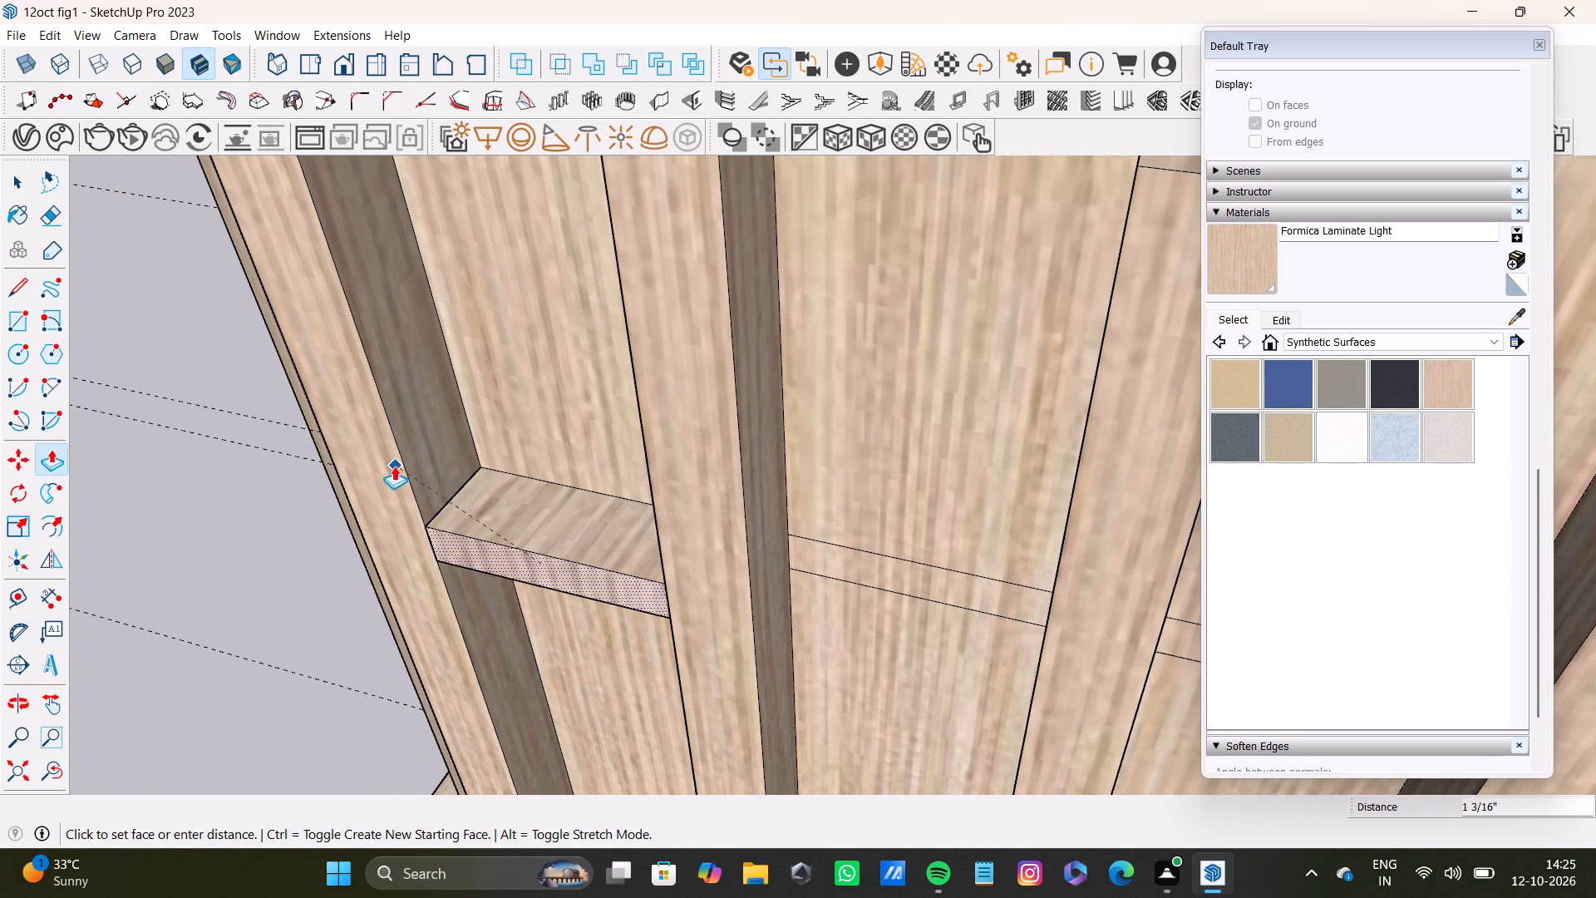
pyautogui.moveTo(394, 466); pyautogui.dragTo(413, 464)
# Push/Pull the rectangle in the second gap outward 1 3/16" to form a strip between the slats.
pyautogui.scroll(-4, 817, 642)
pyautogui.keyDown('shift'); pyautogui.moveTo(867, 644); pyautogui.dragTo(621, 560, button='middle'); pyautogui.keyUp('shift')
pyautogui.scroll(4, 621, 552)
pyautogui.press('space')
pyautogui.click(615, 490)
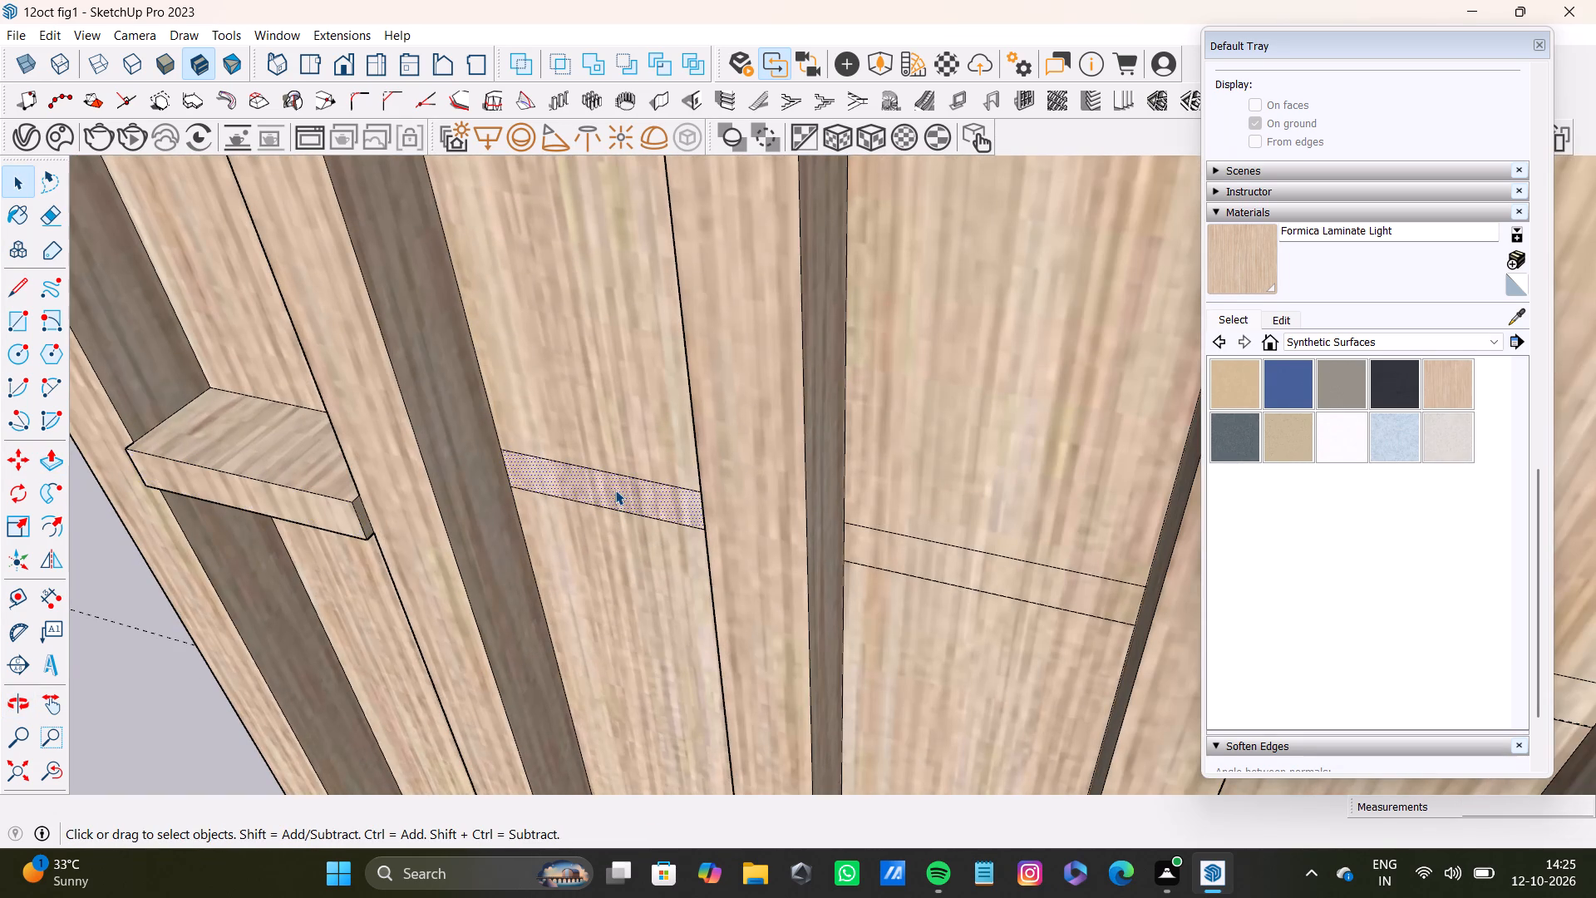
pyautogui.press('p')
pyautogui.moveTo(508, 490); pyautogui.dragTo(411, 486)
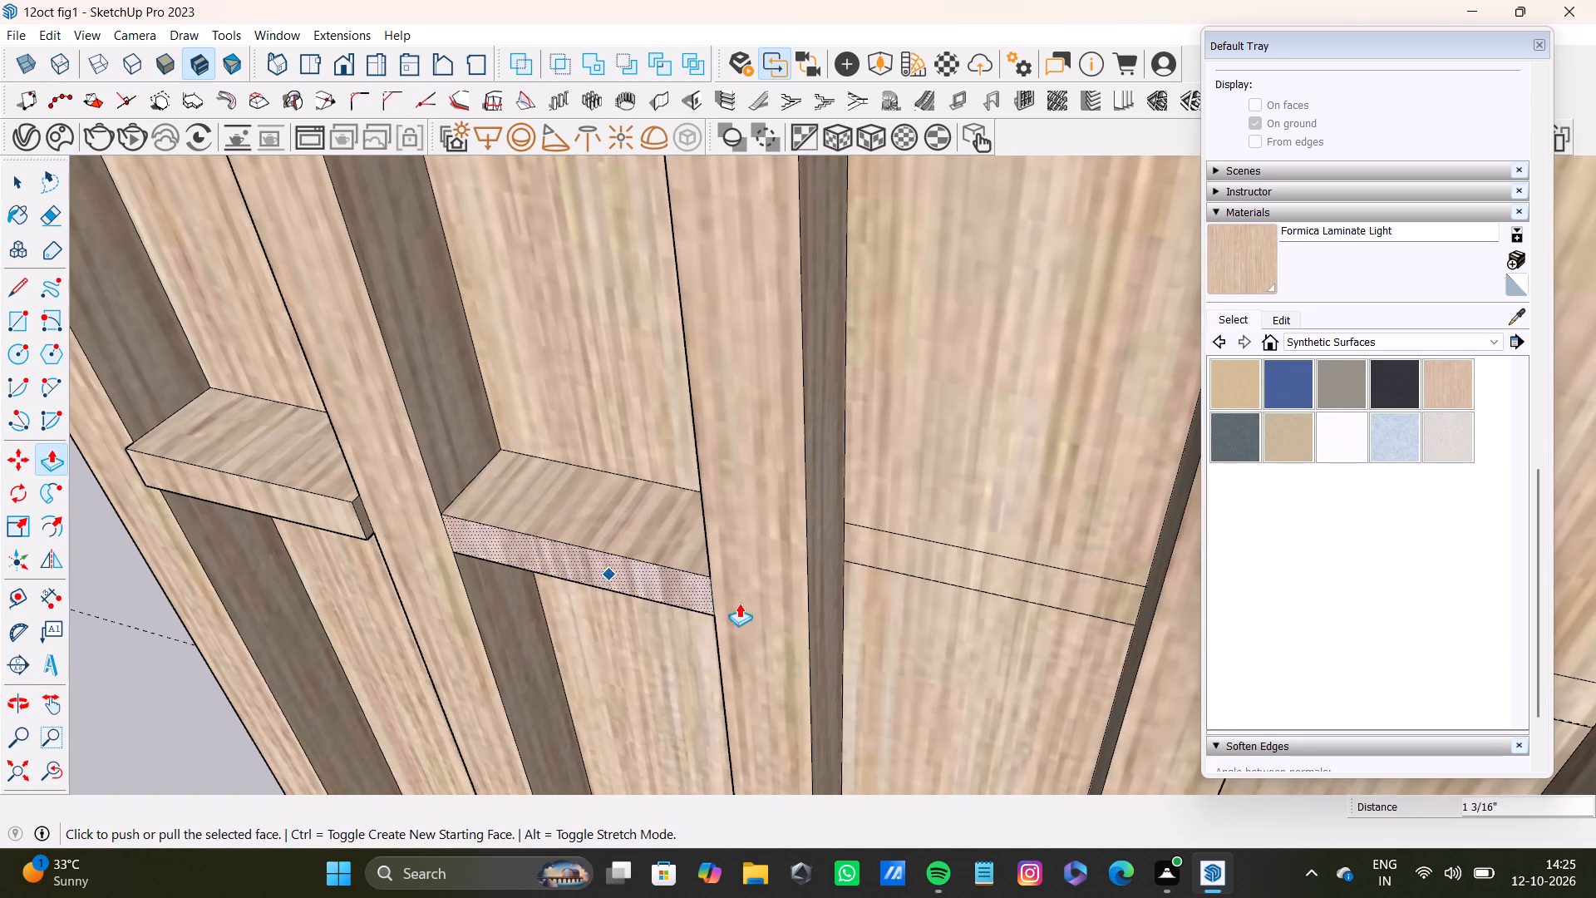
# Push the front face of the first gap's strip back 1/8" to line up with the slat fronts.
pyautogui.scroll(-4, 733, 611)
pyautogui.keyDown('shift'); pyautogui.moveTo(736, 612); pyautogui.dragTo(707, 550, button='middle'); pyautogui.keyUp('shift')
pyautogui.scroll(8, 464, 466)
pyautogui.moveTo(437, 467); pyautogui.dragTo(355, 198, button='middle')
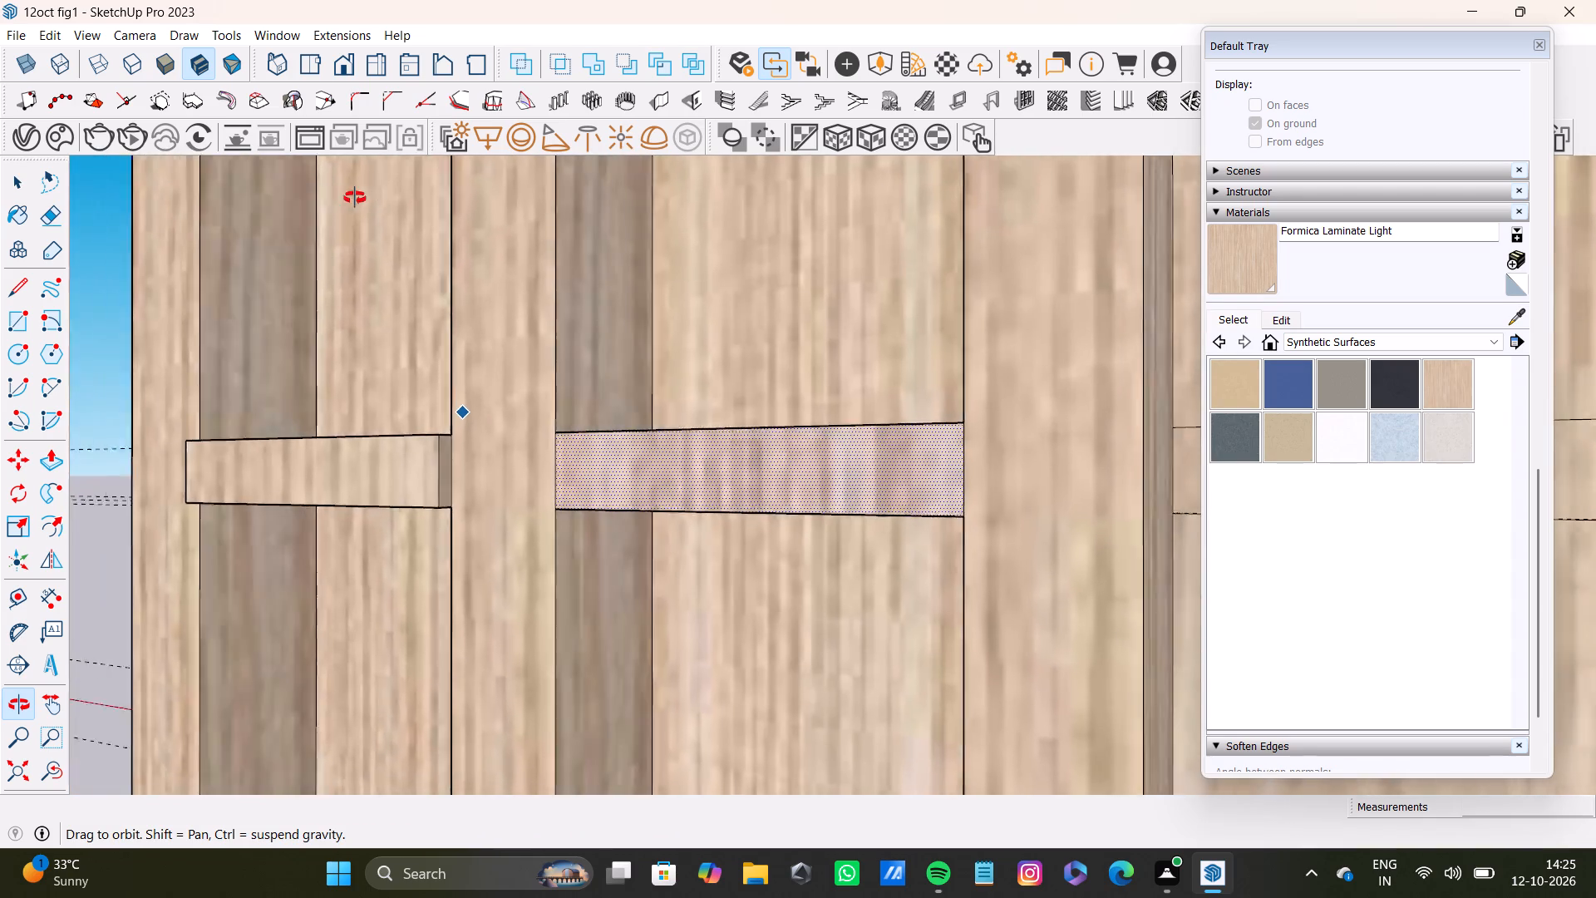
pyautogui.moveTo(355, 198); pyautogui.dragTo(592, 475, button='middle')
pyautogui.scroll(-8, 542, 526)
pyautogui.keyDown('shift'); pyautogui.moveTo(500, 531); pyautogui.dragTo(522, 436, button='middle'); pyautogui.keyUp('shift')
pyautogui.scroll(3, 391, 584)
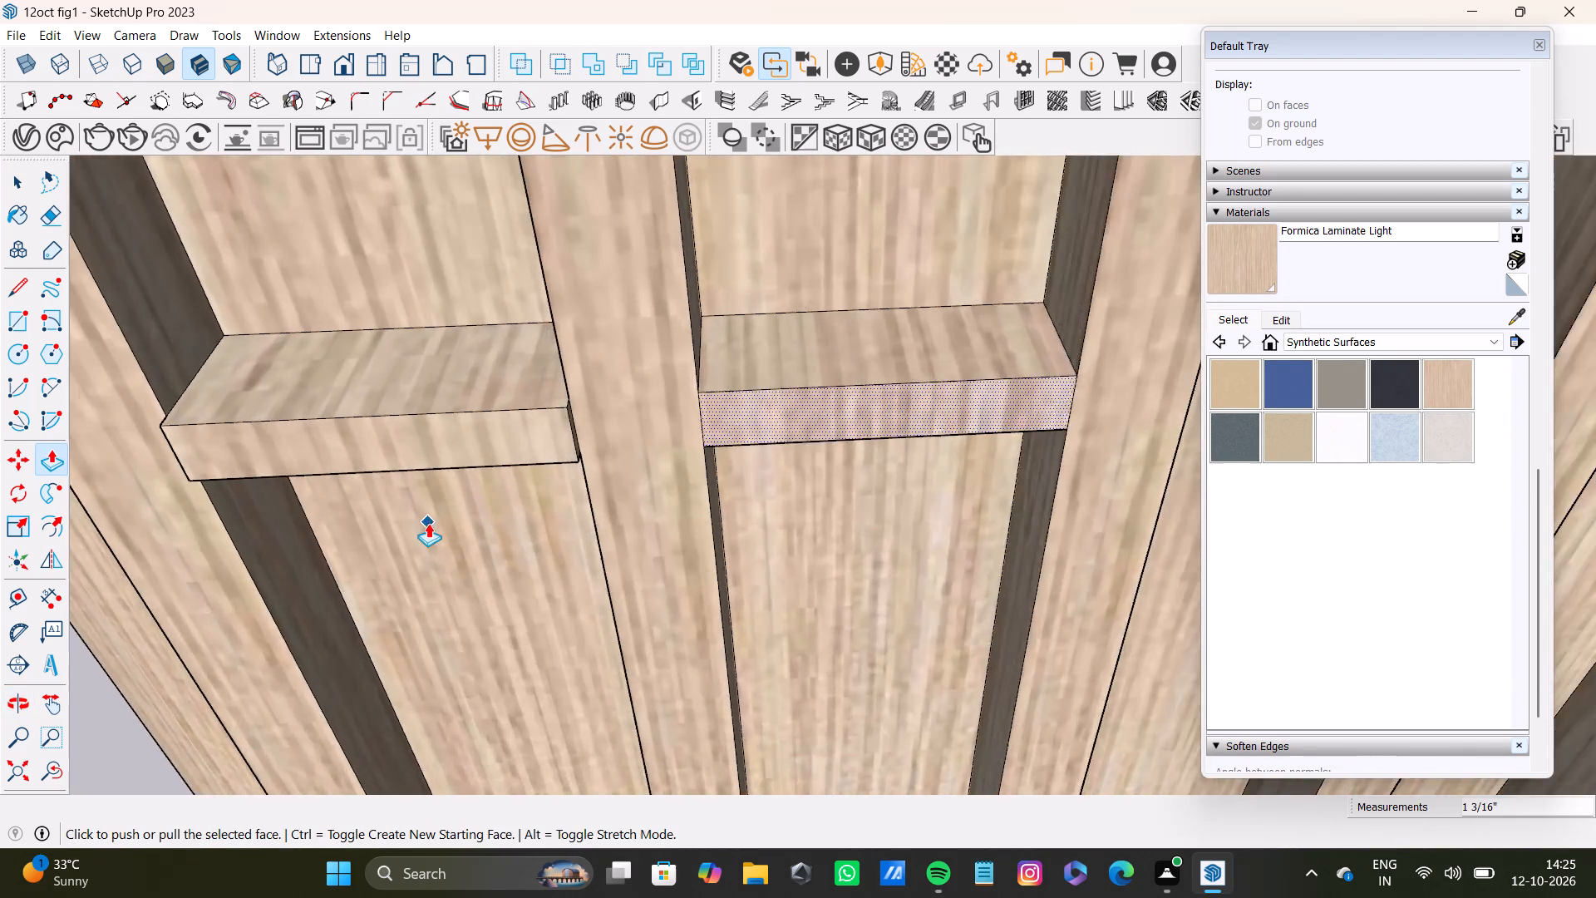
pyautogui.scroll(5, 428, 523)
pyautogui.scroll(-9, 647, 393)
pyautogui.keyDown('shift'); pyautogui.moveTo(588, 498); pyautogui.dragTo(468, 630, button='middle'); pyautogui.keyUp('shift')
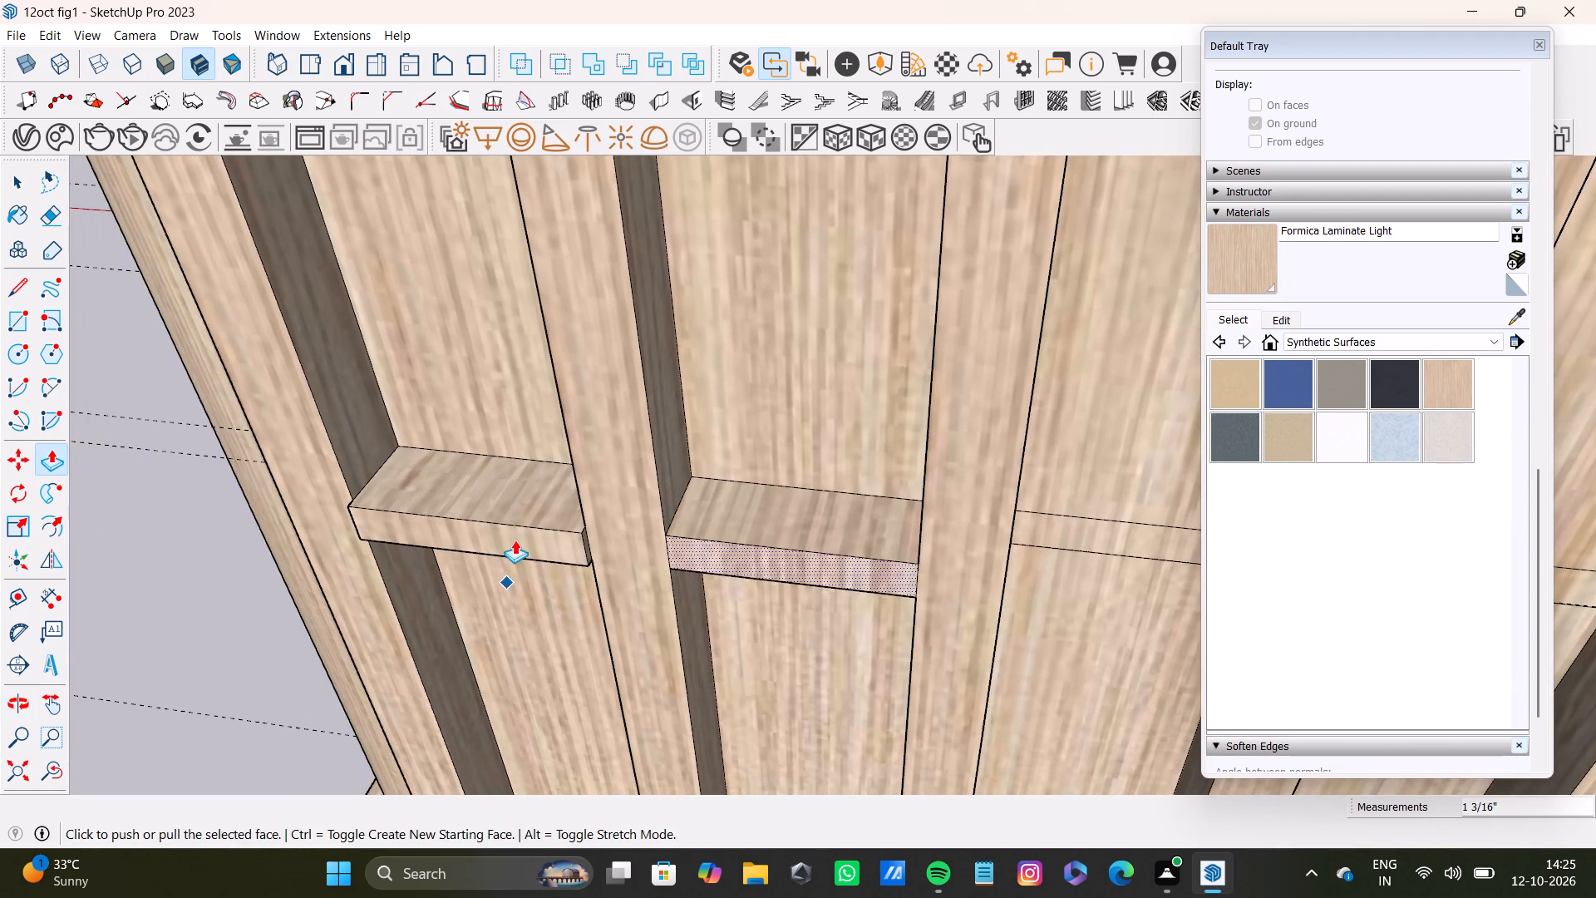
pyautogui.click(565, 552)
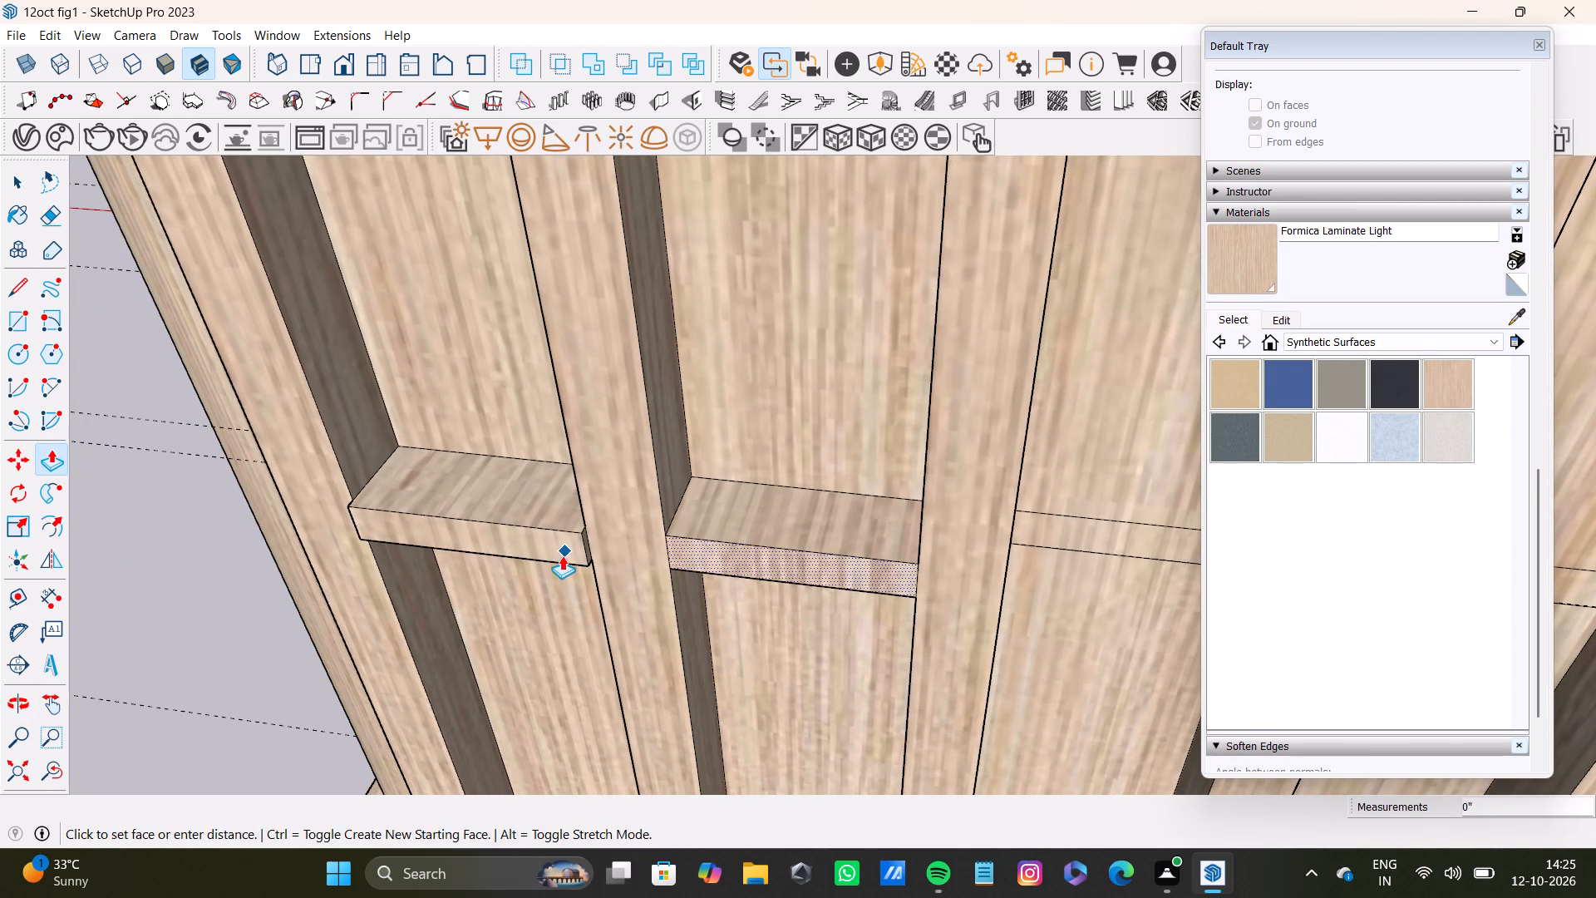
pyautogui.press('space')
pyautogui.click(562, 555)
pyautogui.press('p')
pyautogui.moveTo(562, 556); pyautogui.dragTo(563, 556)
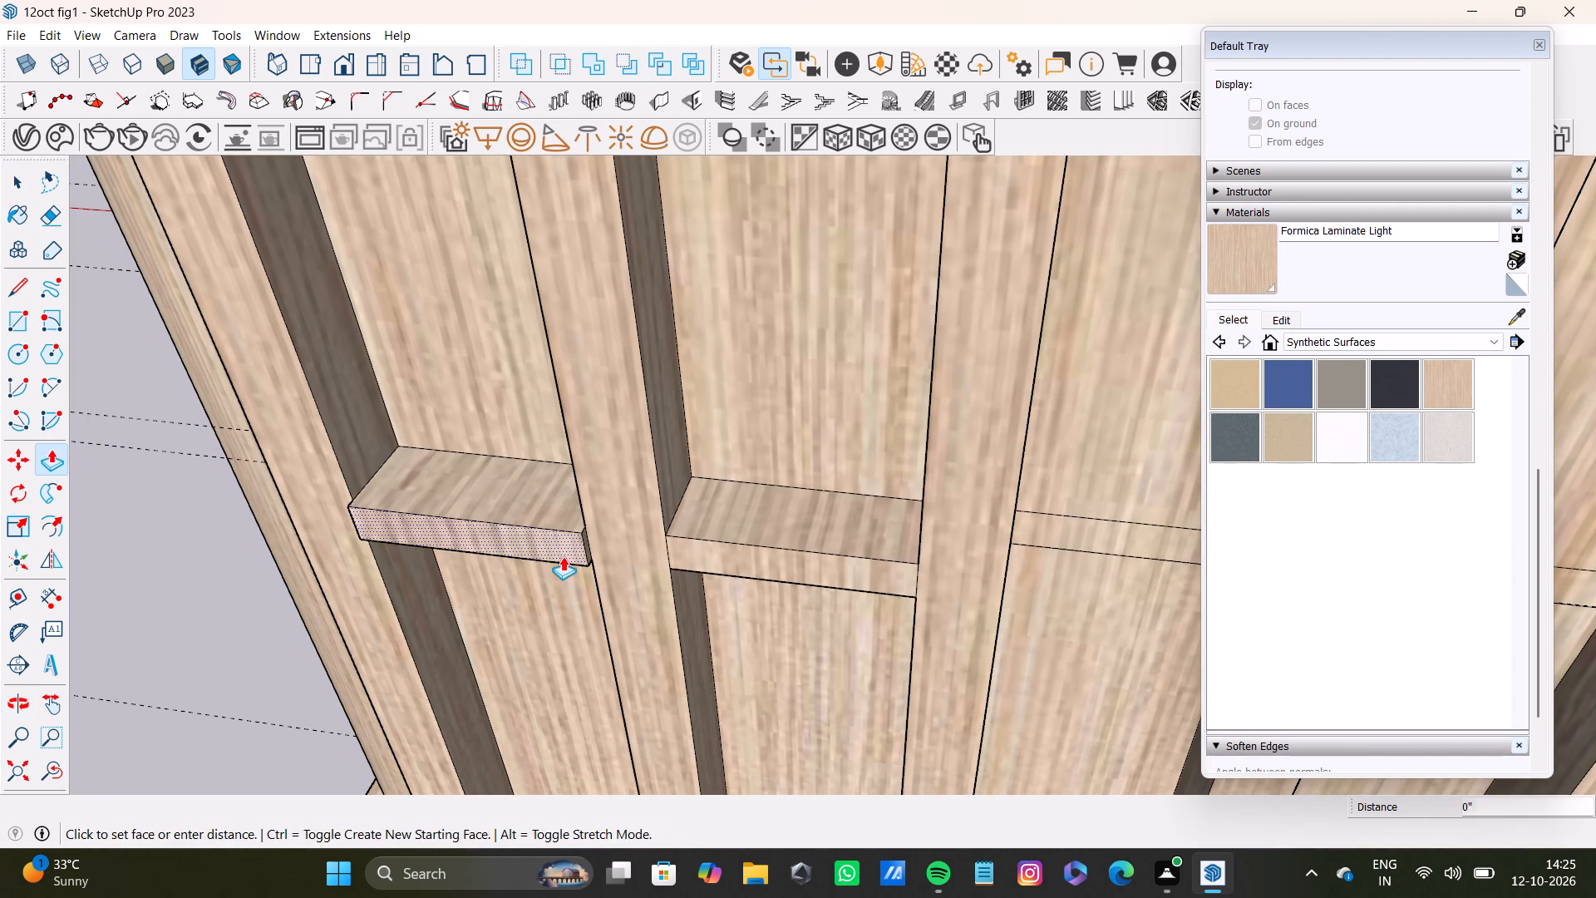
pyautogui.moveTo(563, 556); pyautogui.dragTo(677, 565)
# Push/Pull the rectangle in the third gap outward 1 3/16" to form a strip between the slats.
pyautogui.scroll(-8, 713, 621)
pyautogui.keyDown('shift'); pyautogui.moveTo(870, 619); pyautogui.dragTo(755, 613, button='middle'); pyautogui.keyUp('shift')
pyautogui.scroll(4, 786, 580)
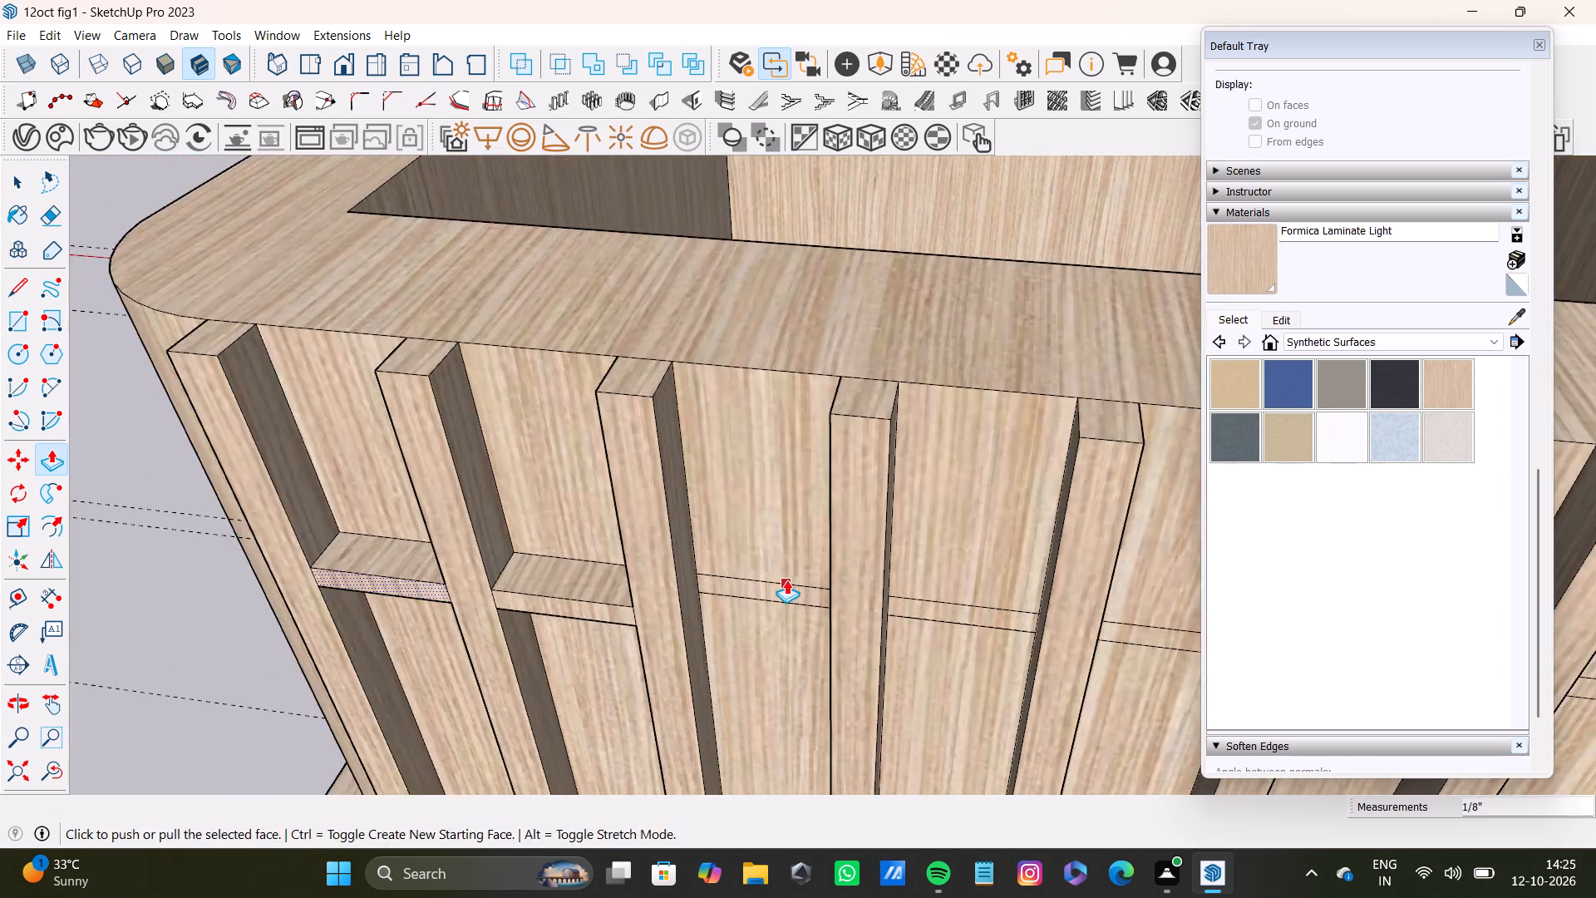
pyautogui.press('space')
pyautogui.scroll(6, 786, 580)
pyautogui.click(786, 609)
pyautogui.press('p')
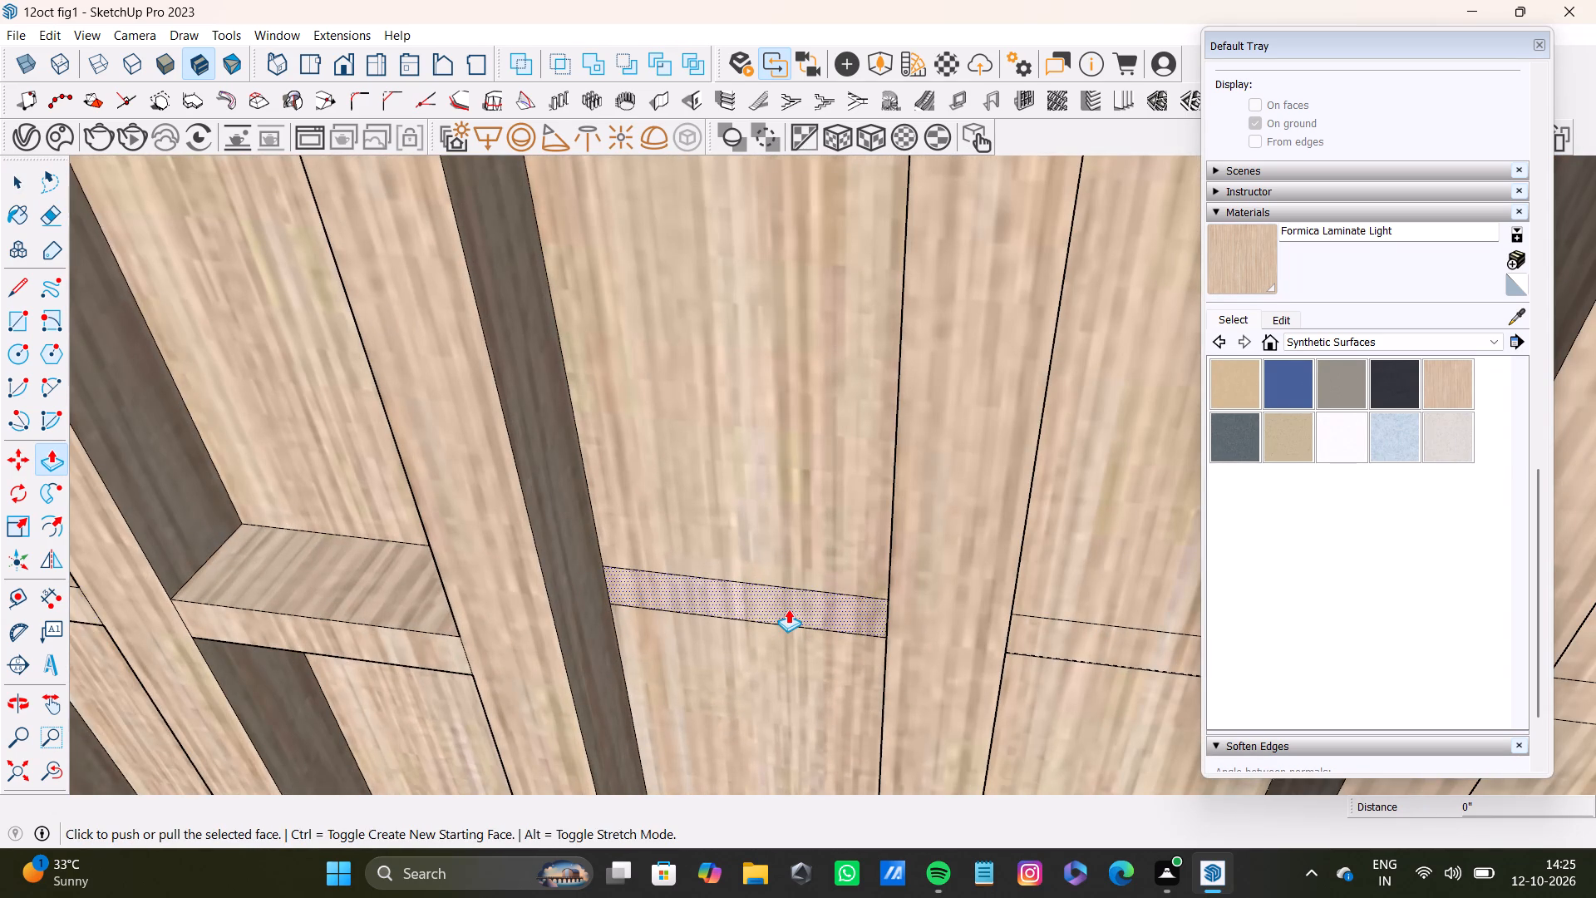
pyautogui.moveTo(633, 580); pyautogui.dragTo(399, 647)
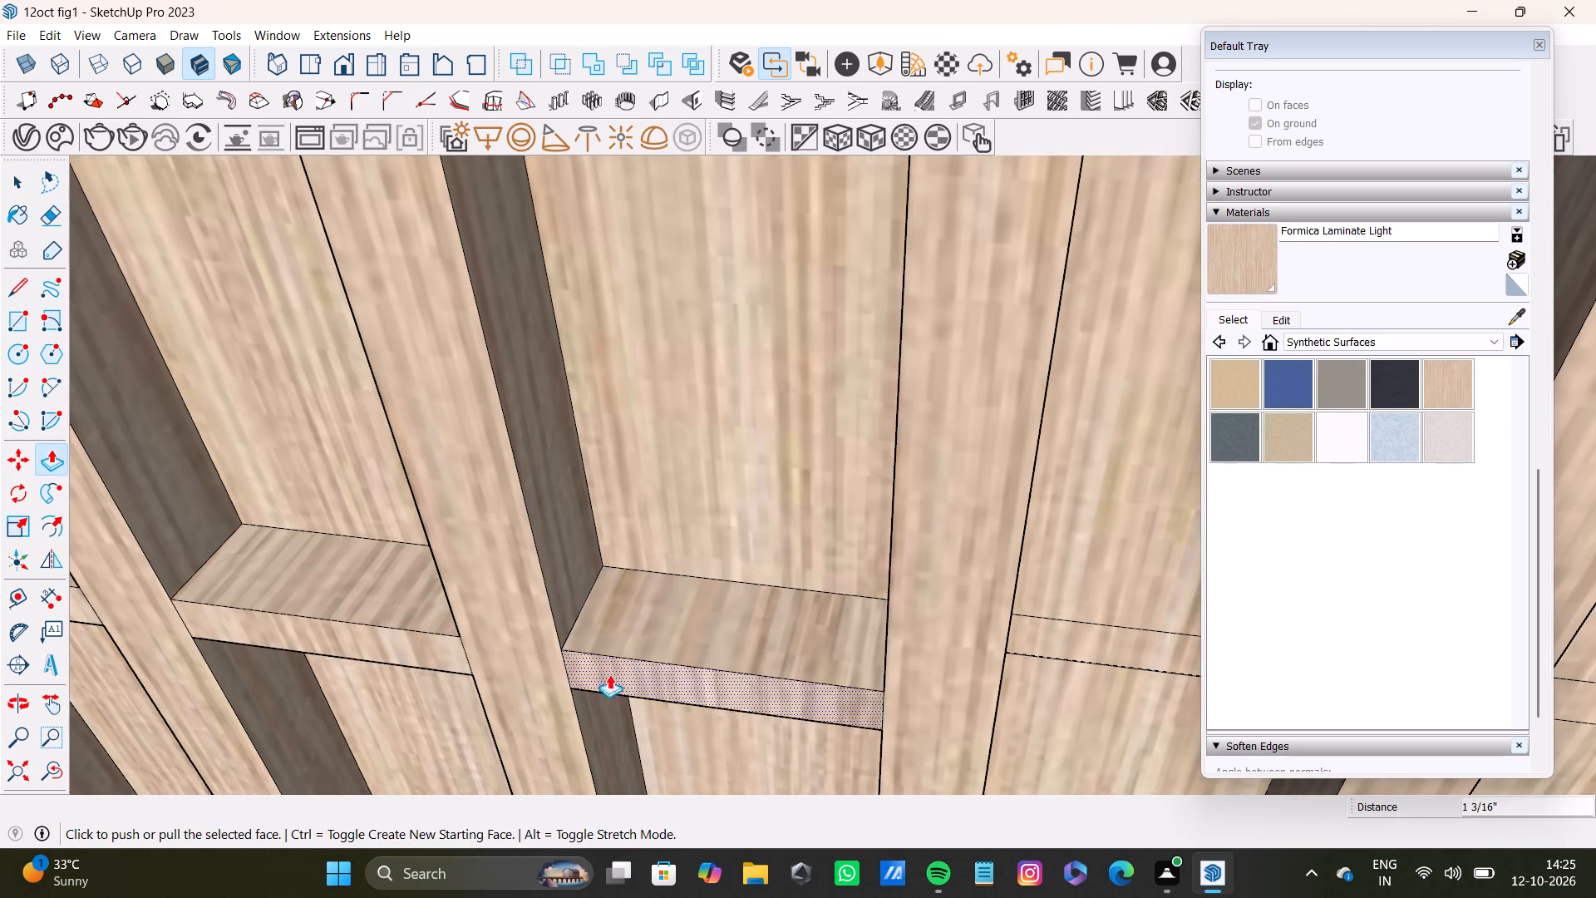
# Push/Pull the rectangle in the fourth gap outward into a solid strip between the slats.
pyautogui.scroll(-8, 662, 666)
pyautogui.keyDown('shift'); pyautogui.moveTo(1042, 608); pyautogui.dragTo(906, 600, button='middle'); pyautogui.keyUp('shift')
pyautogui.scroll(7, 857, 626)
pyautogui.press('space')
pyautogui.click(810, 644)
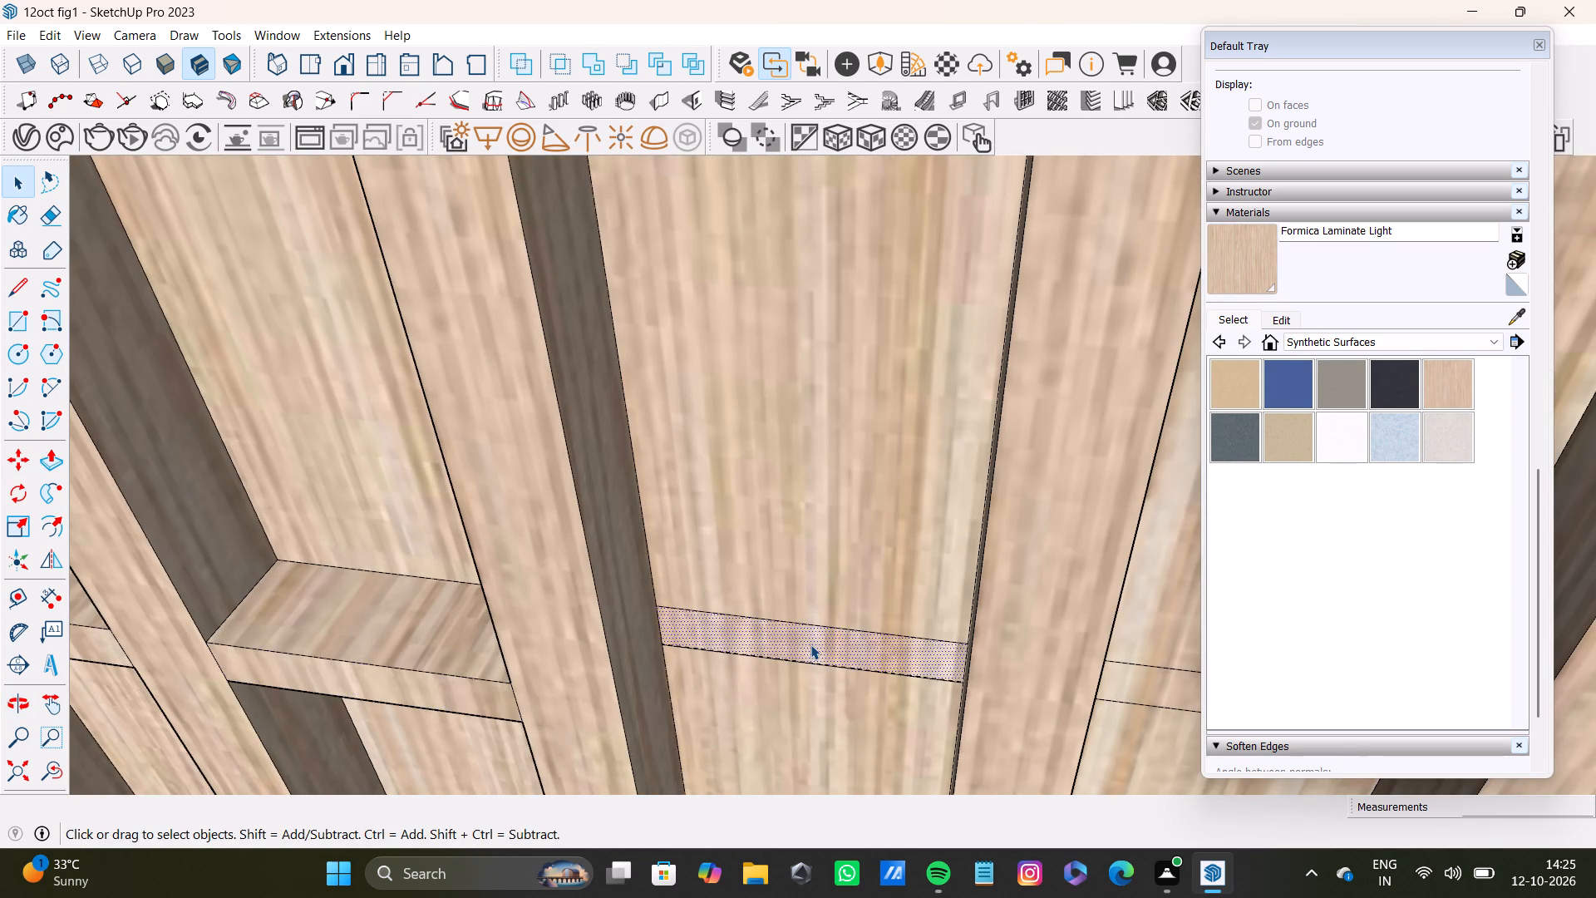
pyautogui.press('p')
pyautogui.moveTo(810, 644); pyautogui.dragTo(520, 678)
# Push/Pull the rectangle in the fifth gap outward 1 3/16" to form a strip between the slats.
pyautogui.scroll(-7, 694, 722)
pyautogui.keyDown('shift'); pyautogui.moveTo(1012, 706); pyautogui.dragTo(683, 660, button='middle'); pyautogui.keyUp('shift')
pyautogui.scroll(7, 700, 654)
pyautogui.press('space')
pyautogui.click(687, 649)
pyautogui.press('p')
pyautogui.moveTo(690, 649); pyautogui.dragTo(401, 698)
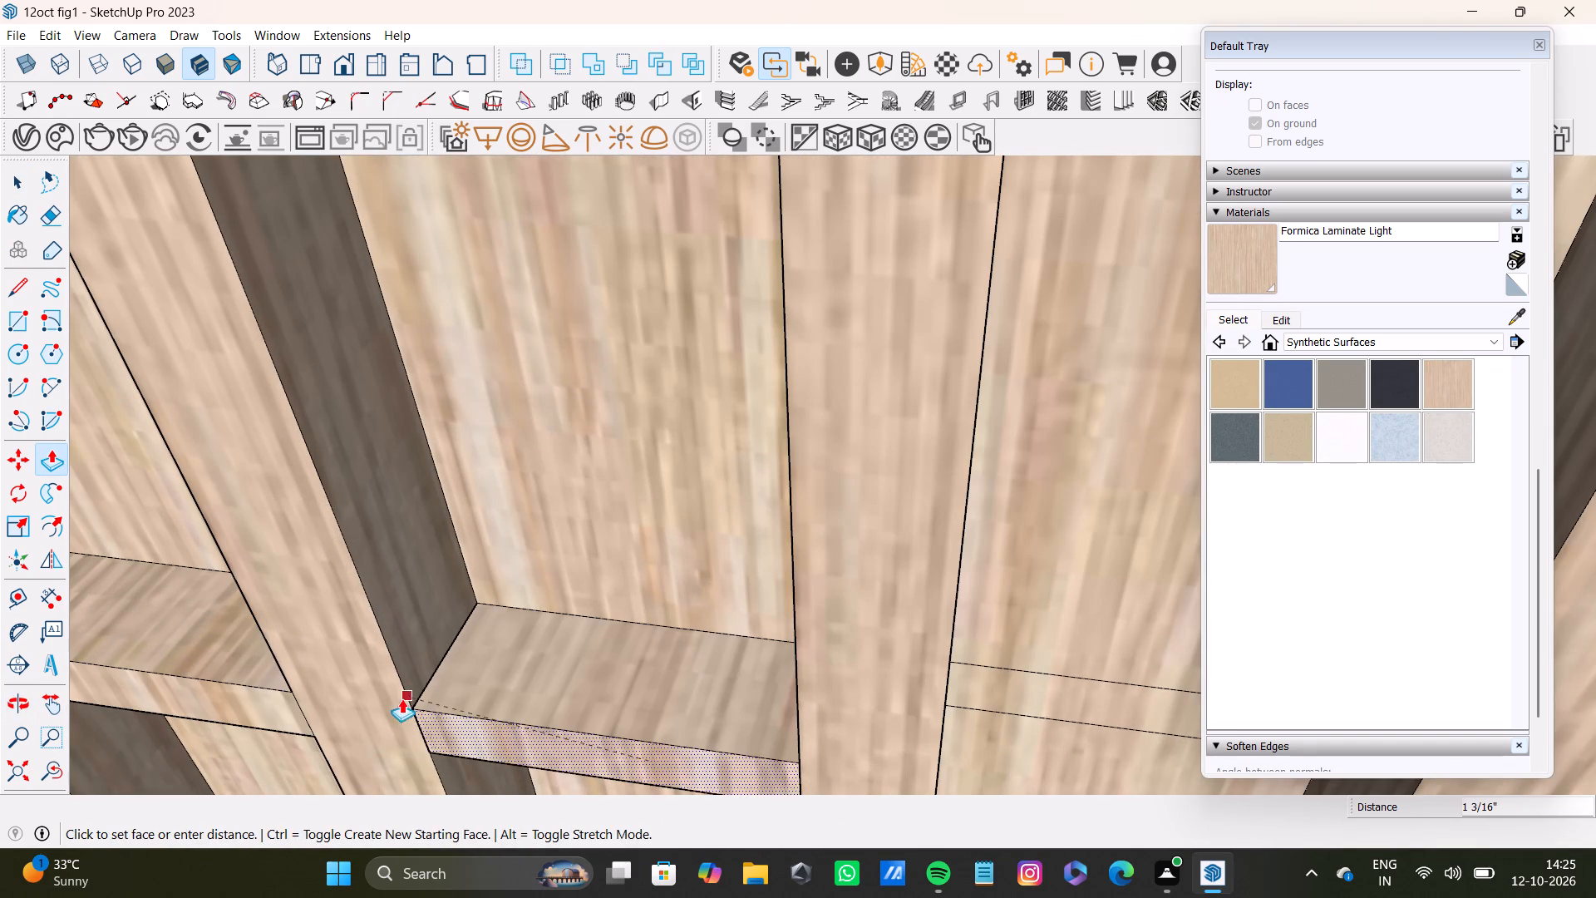
pyautogui.moveTo(401, 698); pyautogui.dragTo(279, 695)
# Push/Pull the rectangle in the sixth gap outward 1 3/16" to form a strip between the slats.
pyautogui.scroll(-7, 477, 717)
pyautogui.keyDown('shift'); pyautogui.moveTo(716, 693); pyautogui.dragTo(504, 619, button='middle'); pyautogui.keyUp('shift')
pyautogui.scroll(8, 637, 635)
pyautogui.press('space')
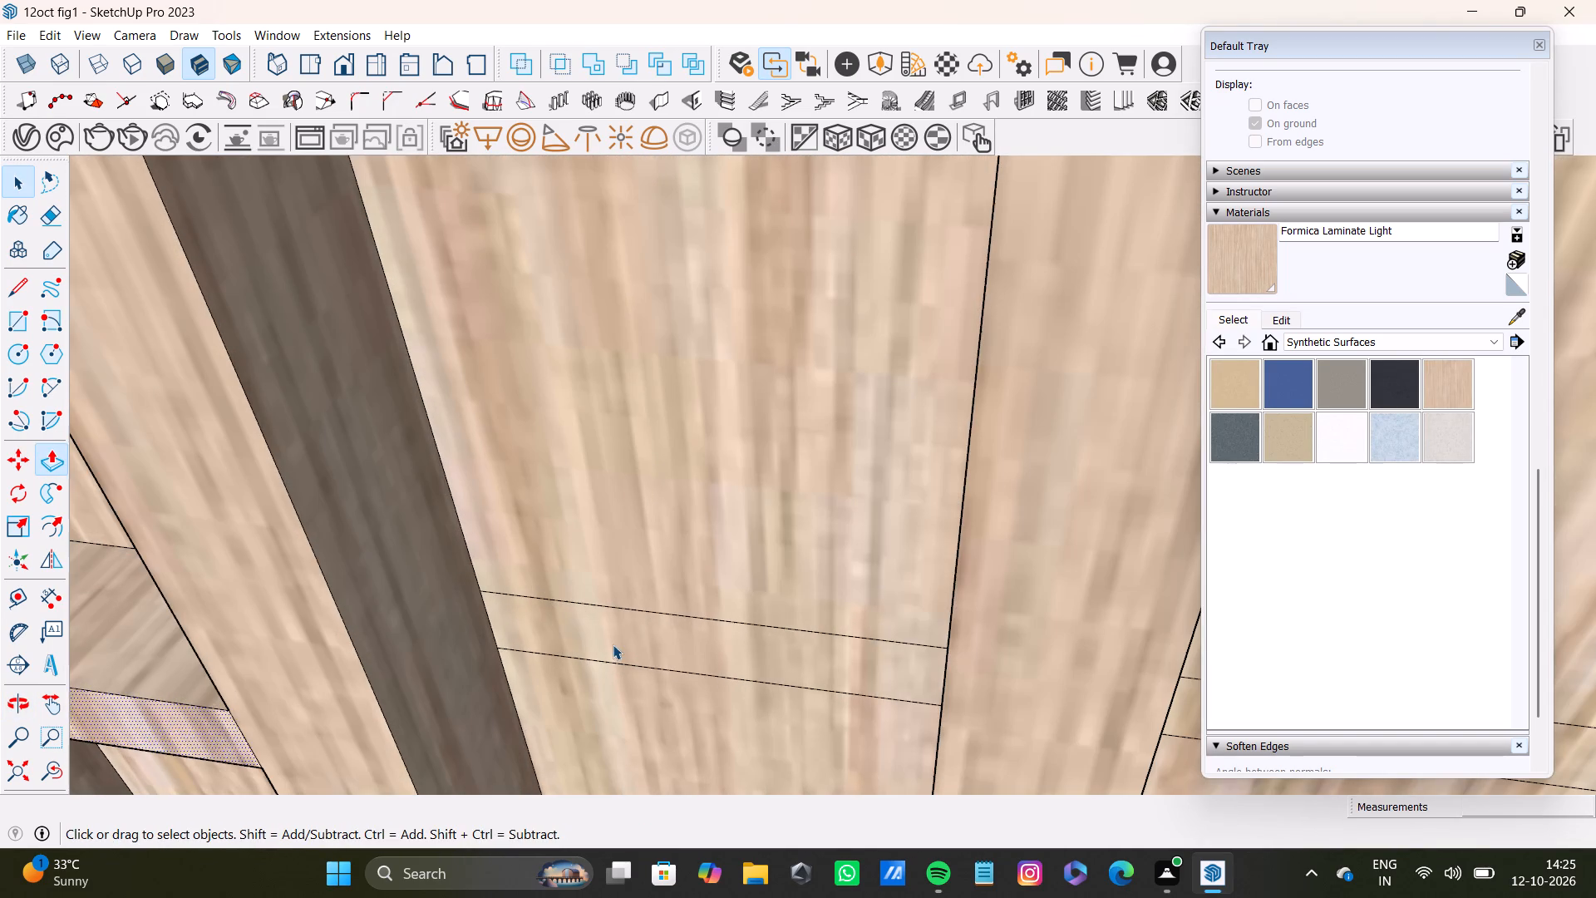
pyautogui.click(611, 644)
pyautogui.press('p')
pyautogui.moveTo(611, 644); pyautogui.dragTo(221, 742)
# Push/Pull the rectangle in the seventh gap outward 1 3/16" to form a strip between the slats.
pyautogui.scroll(-2, 483, 760)
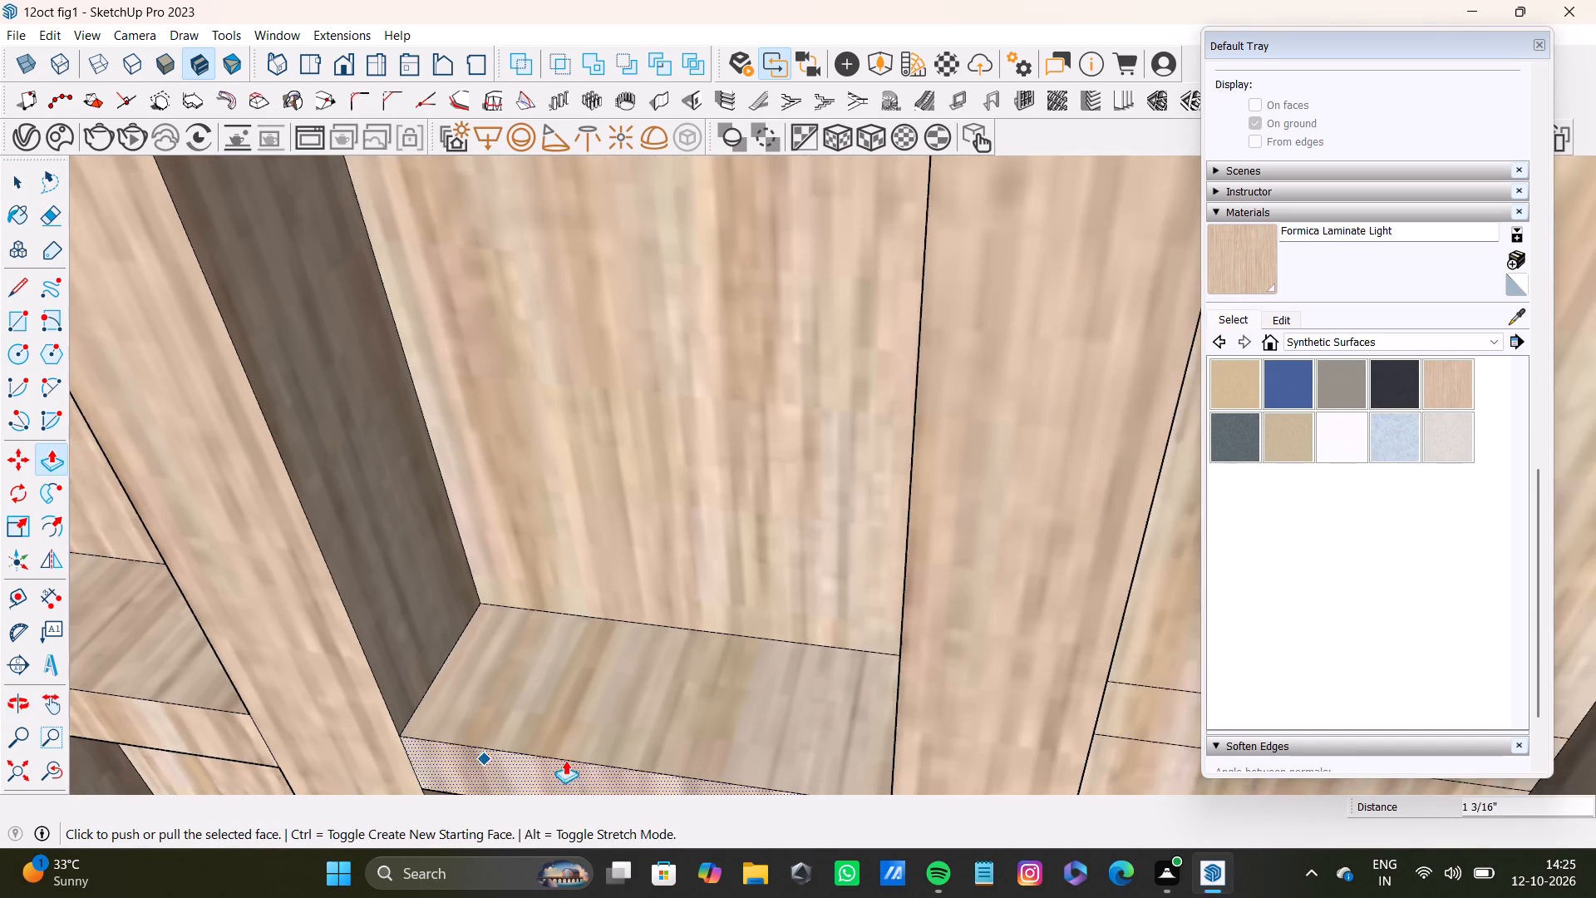
pyautogui.scroll(-6, 565, 760)
pyautogui.keyDown('shift'); pyautogui.moveTo(791, 697); pyautogui.dragTo(606, 570, button='middle'); pyautogui.keyUp('shift')
pyautogui.scroll(8, 691, 582)
pyautogui.press('space')
pyautogui.click(759, 629)
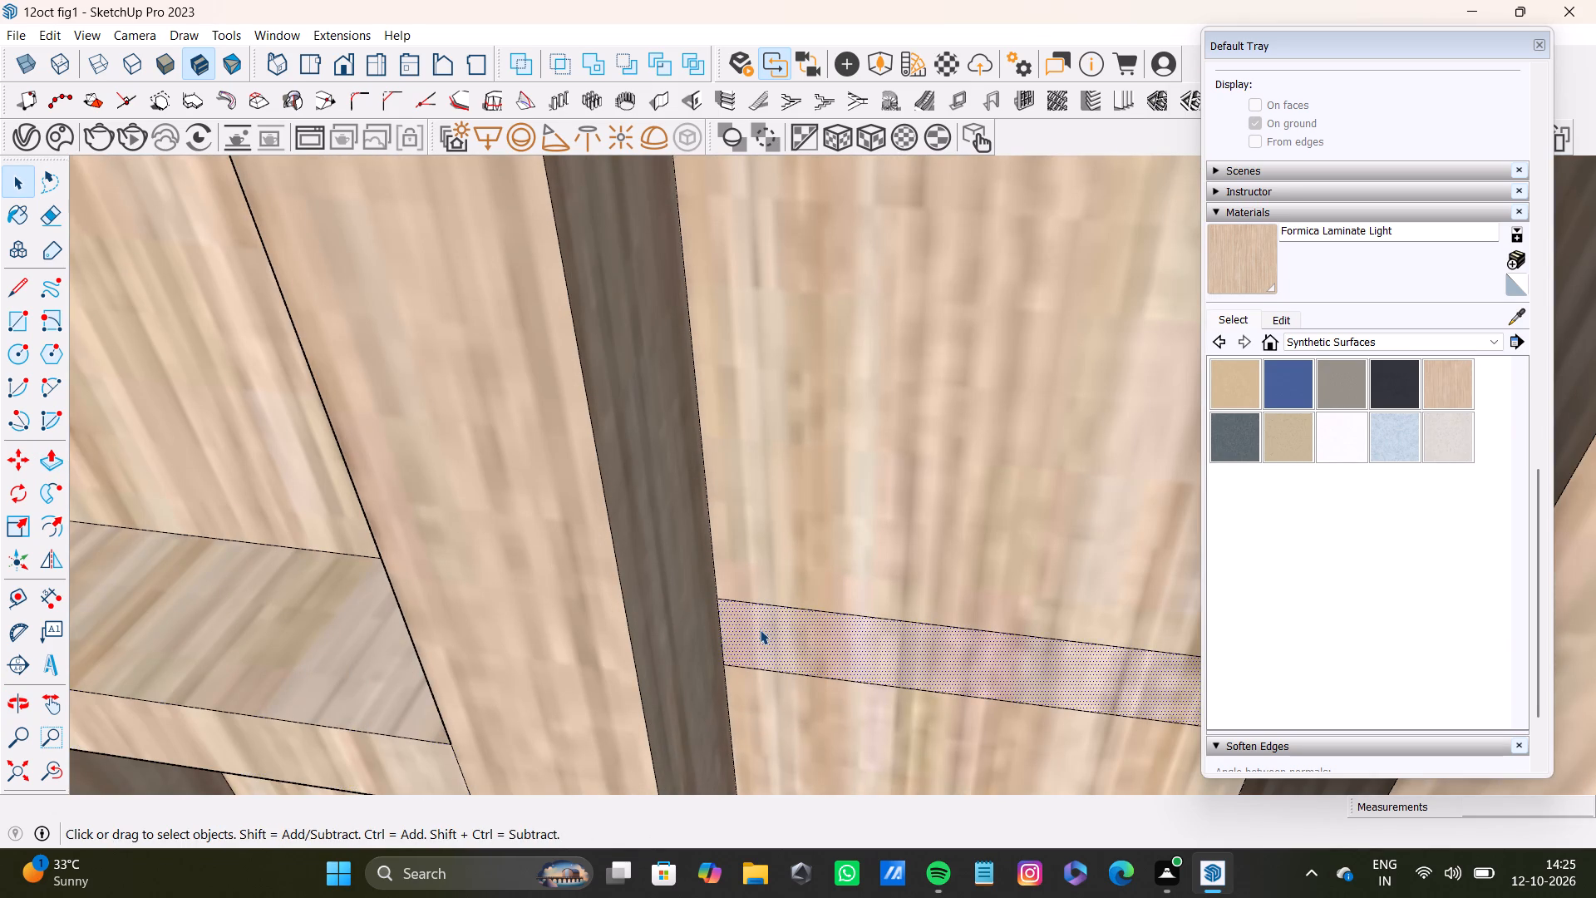
pyautogui.press('p')
pyautogui.moveTo(760, 630); pyautogui.dragTo(417, 764)
# Push/Pull the rectangle in the eighth gap outward 1 3/16" to form a strip between the slats.
pyautogui.scroll(-7, 467, 733)
pyautogui.keyDown('shift'); pyautogui.moveTo(1072, 763); pyautogui.dragTo(671, 560, button='middle'); pyautogui.keyUp('shift')
pyautogui.scroll(2, 829, 575)
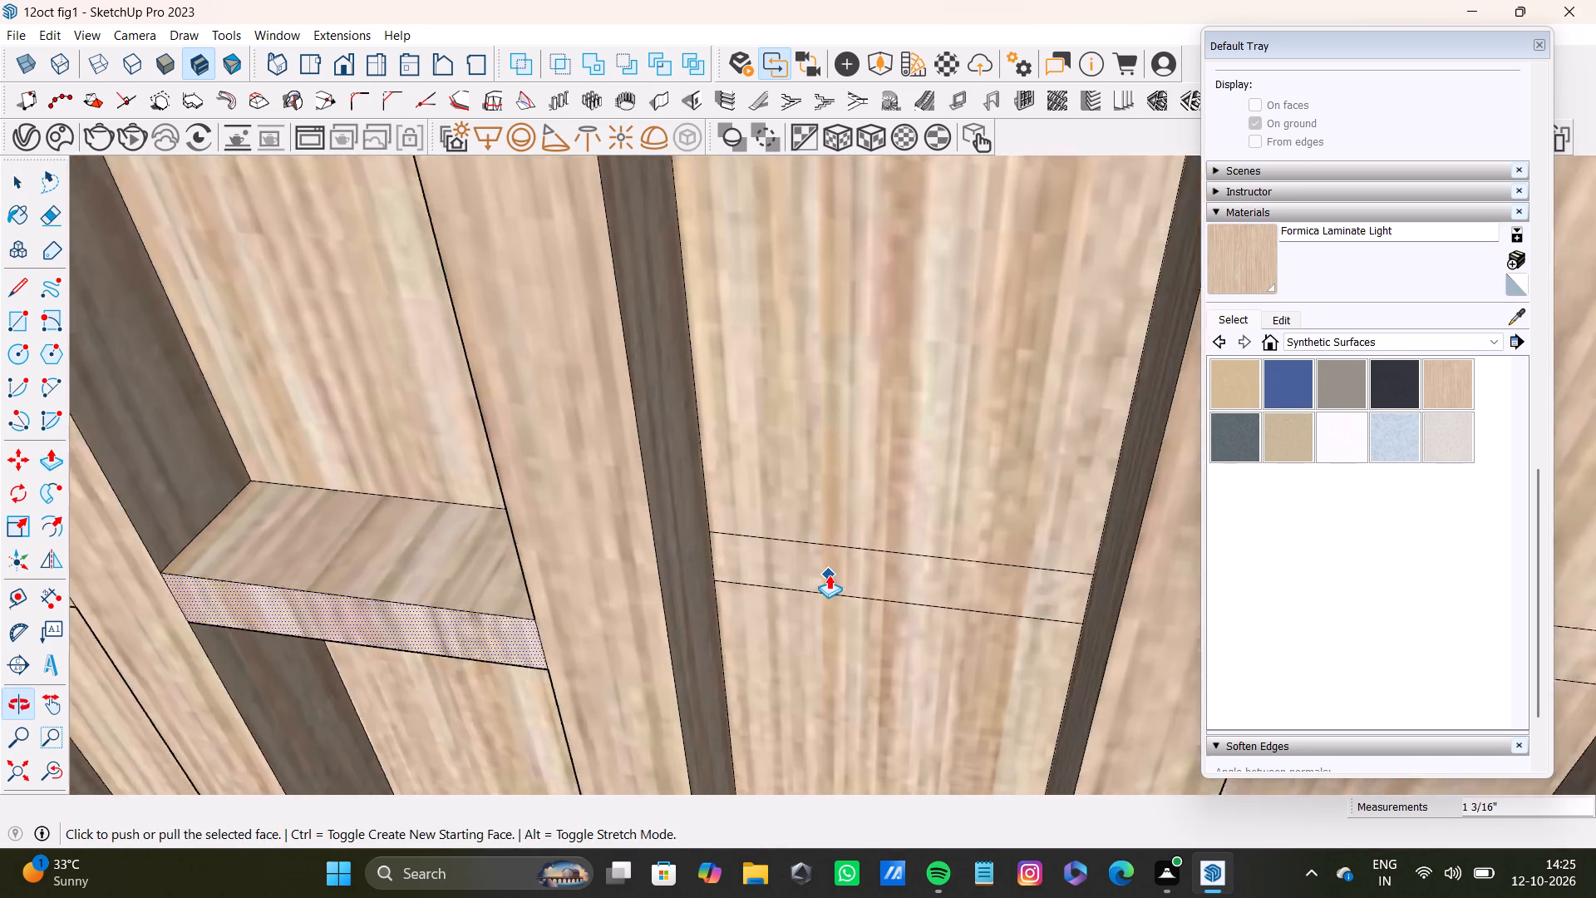
pyautogui.scroll(5, 829, 575)
pyautogui.press('space')
pyautogui.click(818, 580)
pyautogui.press('p')
pyautogui.moveTo(816, 570); pyautogui.dragTo(279, 697)
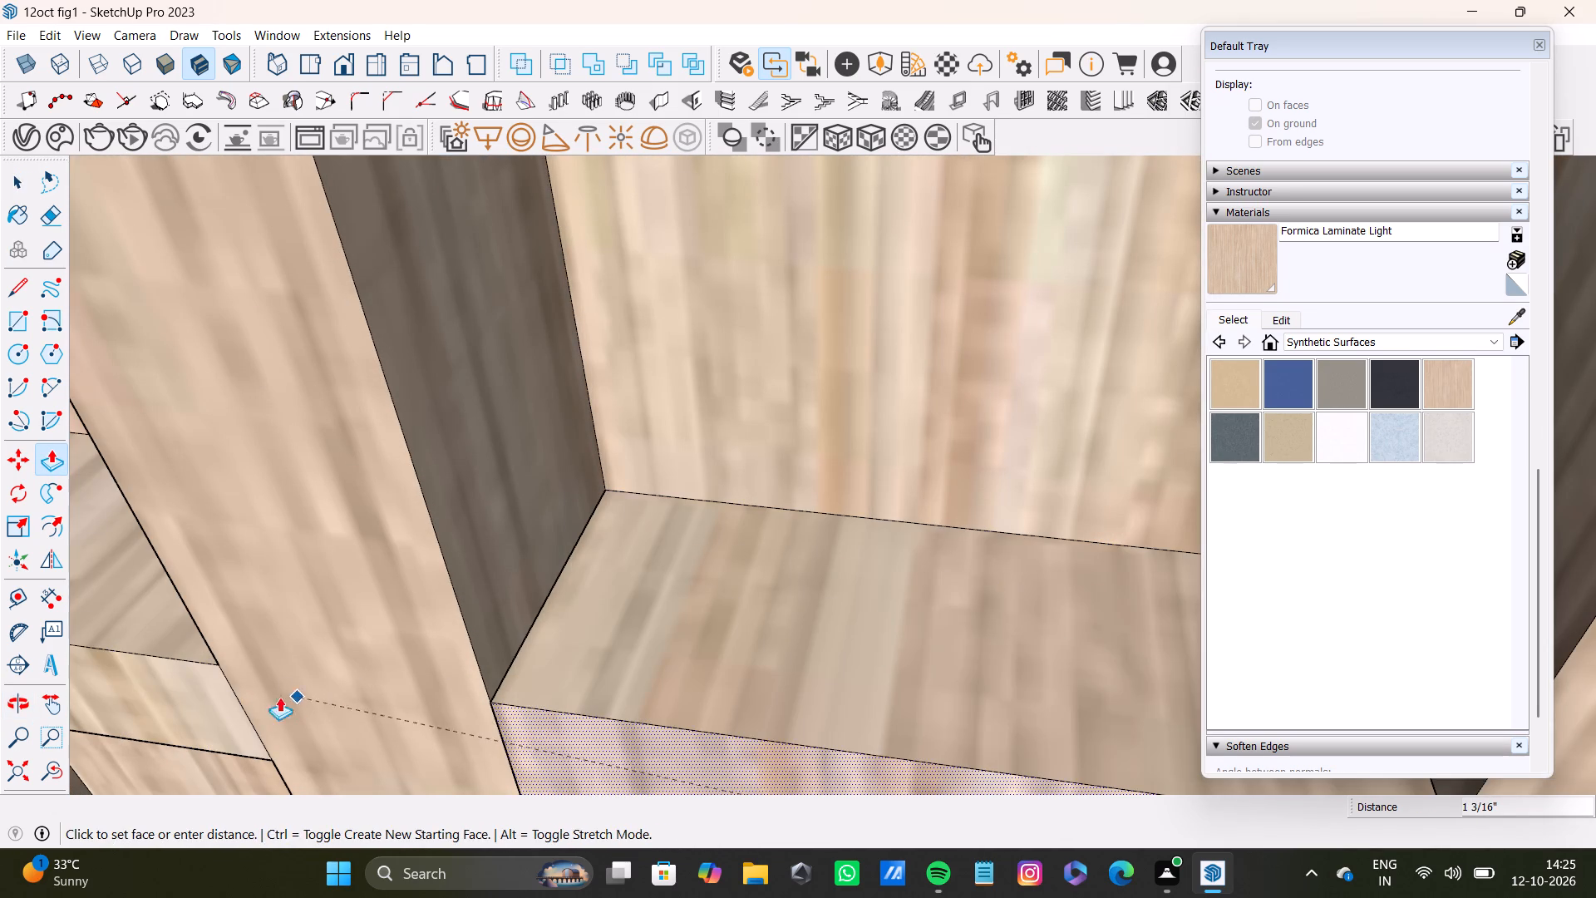
pyautogui.moveTo(279, 697); pyautogui.dragTo(207, 688)
# Push/Pull the rectangle in the ninth, last gap outward 1 3/16" to form a strip between the slats.
pyautogui.scroll(-17, 264, 678)
pyautogui.keyDown('shift'); pyautogui.scroll(7, 1010, 722); pyautogui.keyUp('shift')
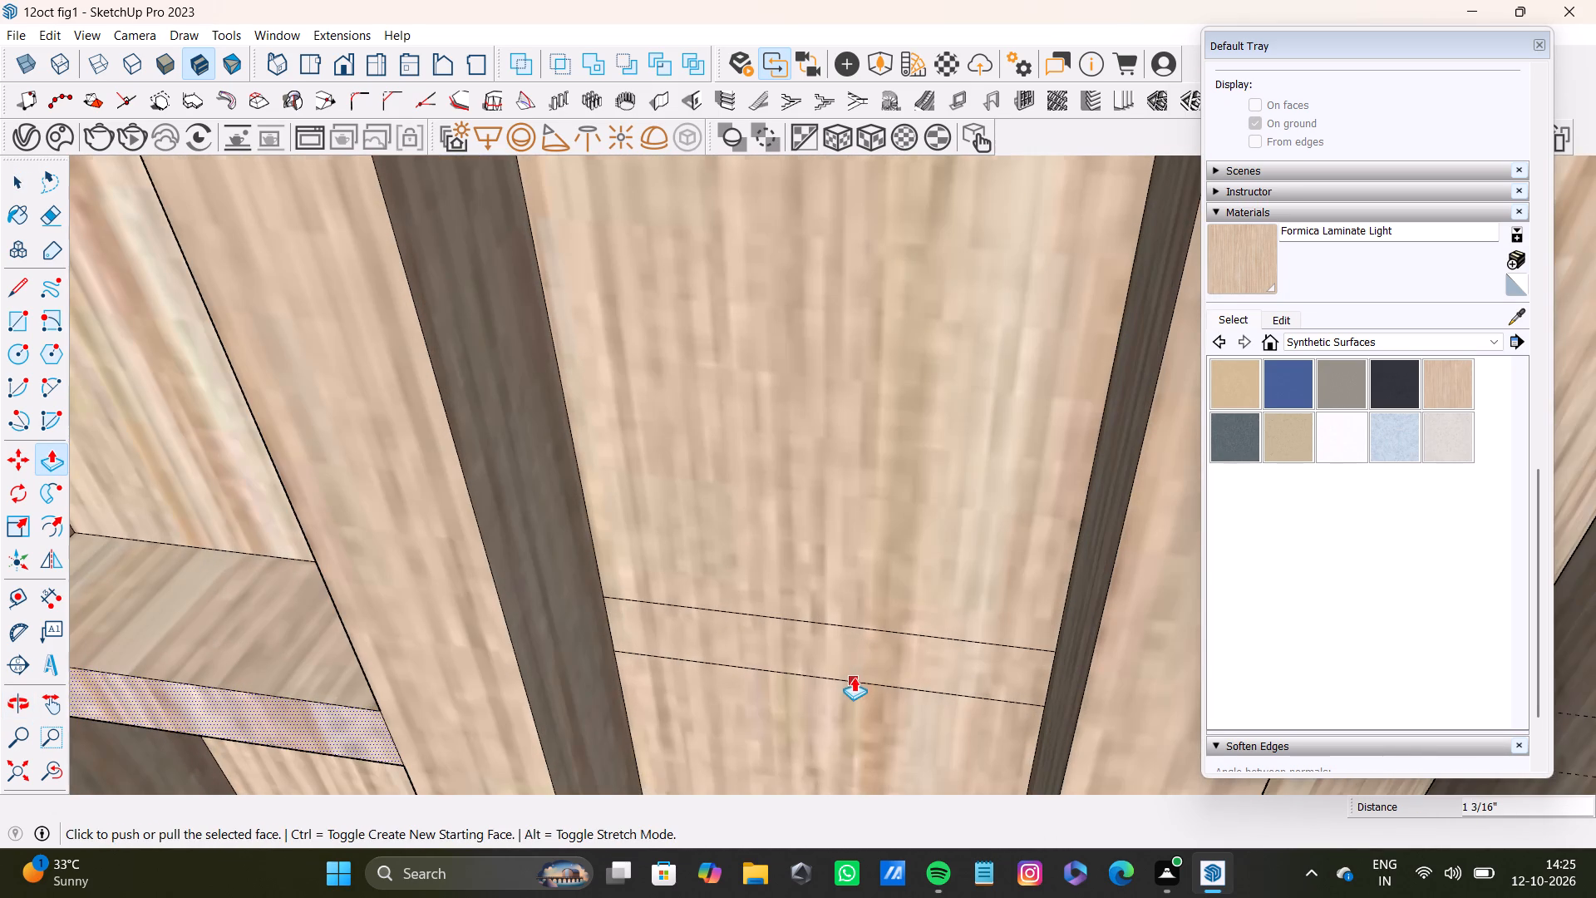
pyautogui.press('space')
pyautogui.click(864, 647)
pyautogui.press('p')
pyautogui.moveTo(864, 642); pyautogui.dragTo(368, 719)
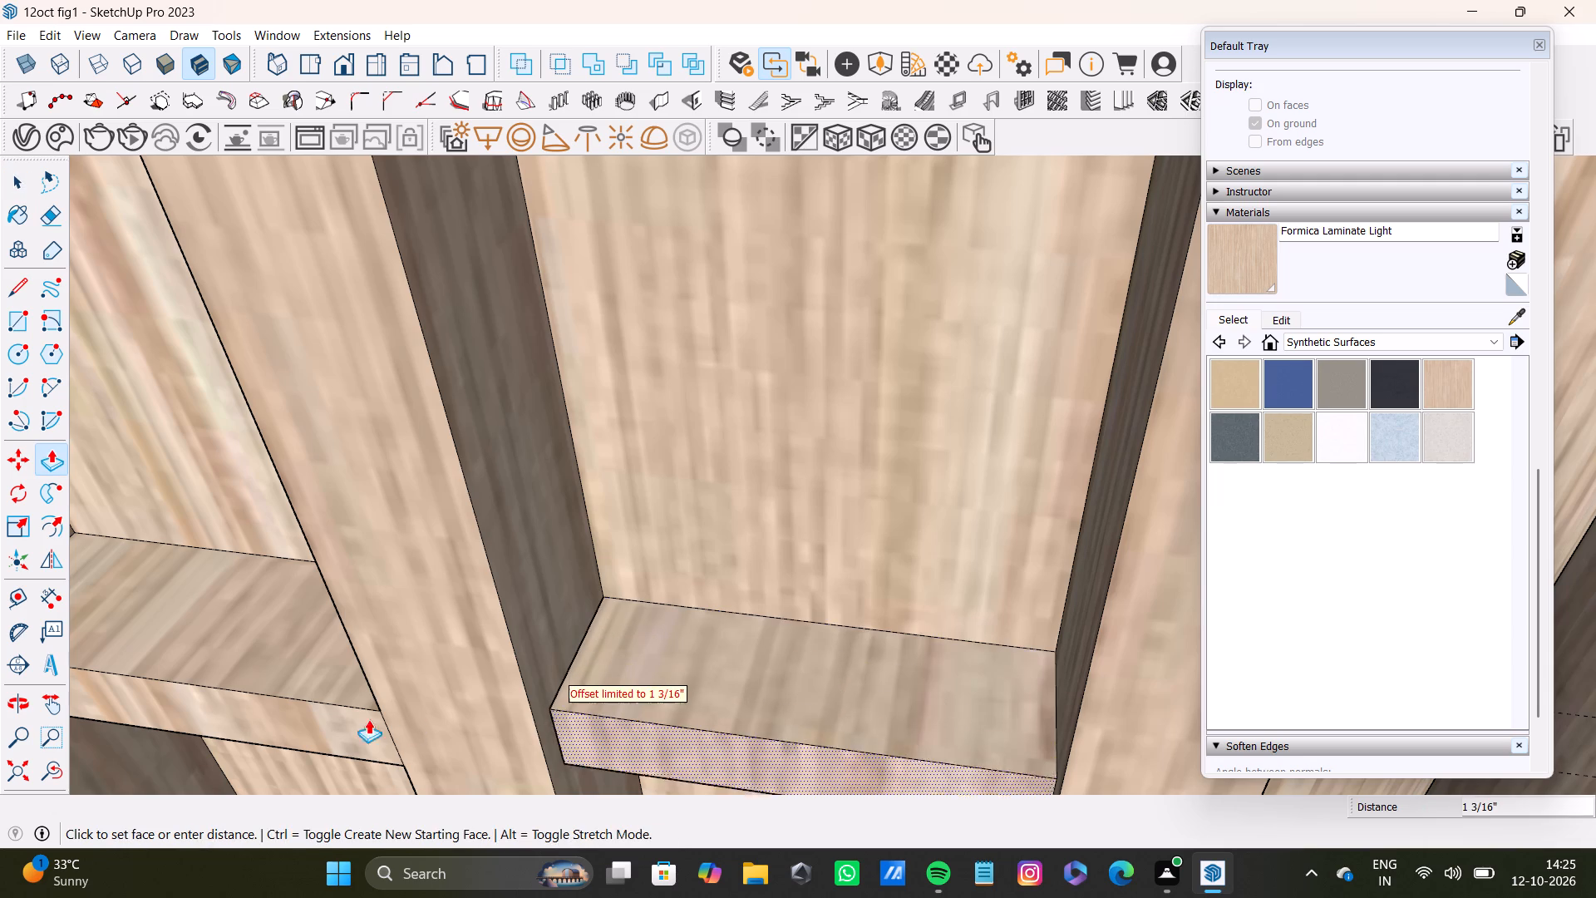
pyautogui.moveTo(368, 719); pyautogui.dragTo(308, 719)
# Select the top and front faces, with their edges, of the strips in the first three gaps.
pyautogui.keyDown('shift'); pyautogui.scroll(-8, 418, 764); pyautogui.keyUp('shift')
pyautogui.keyDown('shift'); pyautogui.moveTo(507, 759); pyautogui.dragTo(1312, 674, button='middle'); pyautogui.keyUp('shift')
pyautogui.keyDown('shift'); pyautogui.scroll(-7, 1312, 674); pyautogui.keyUp('shift')
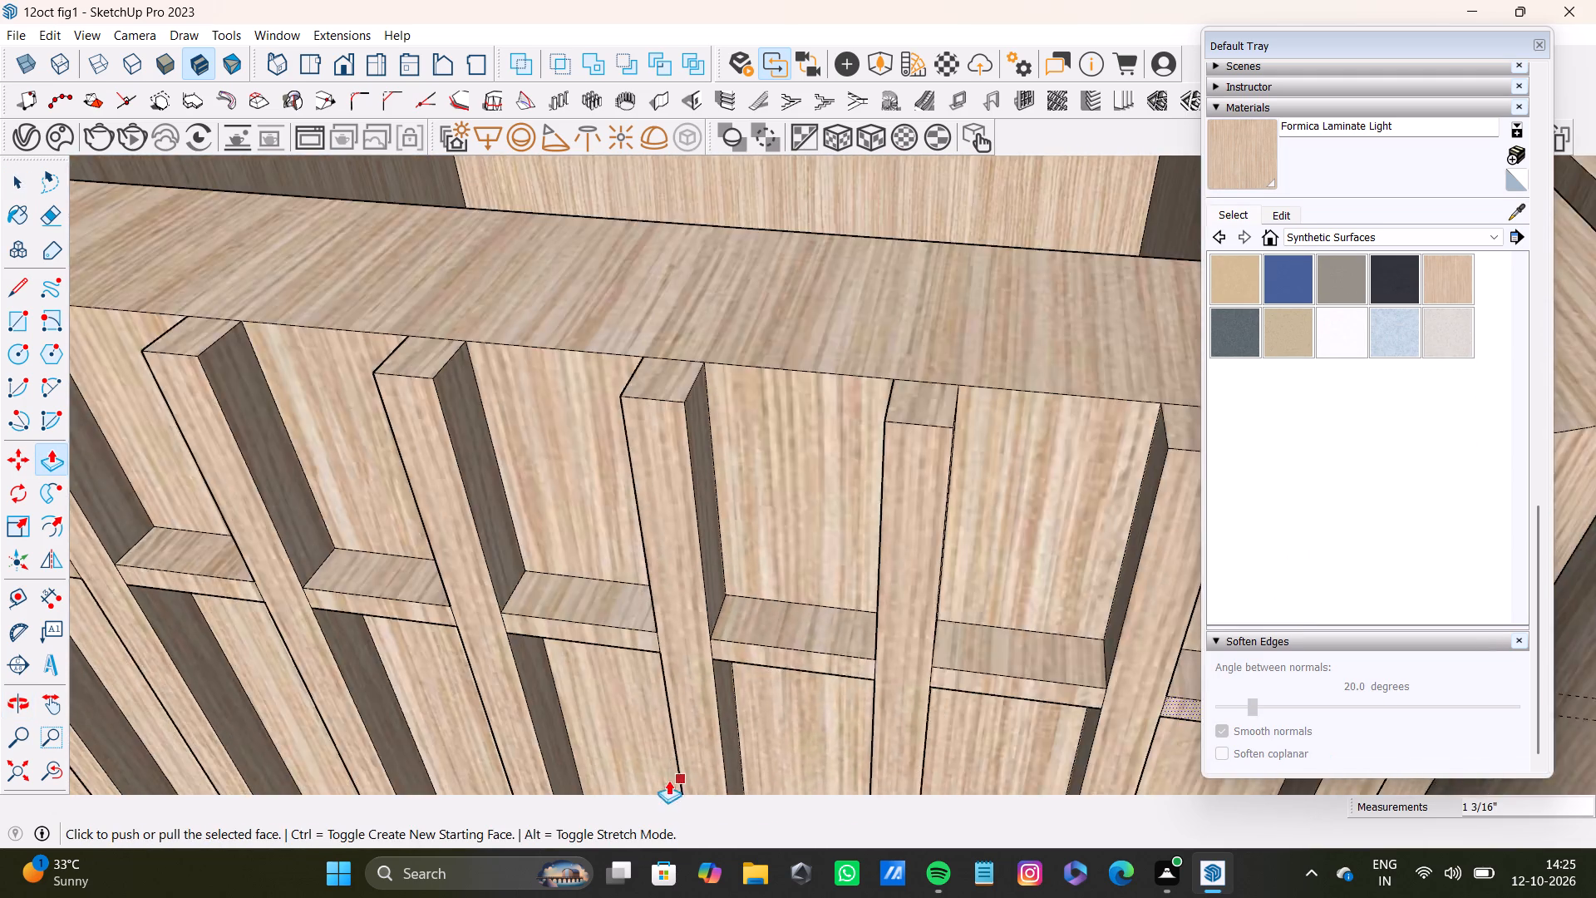
pyautogui.keyDown('shift'); pyautogui.scroll(-1, 668, 780); pyautogui.keyUp('shift')
pyautogui.scroll(-15, 534, 807)
pyautogui.keyDown('shift'); pyautogui.moveTo(388, 634); pyautogui.dragTo(595, 624, button='middle'); pyautogui.keyUp('shift')
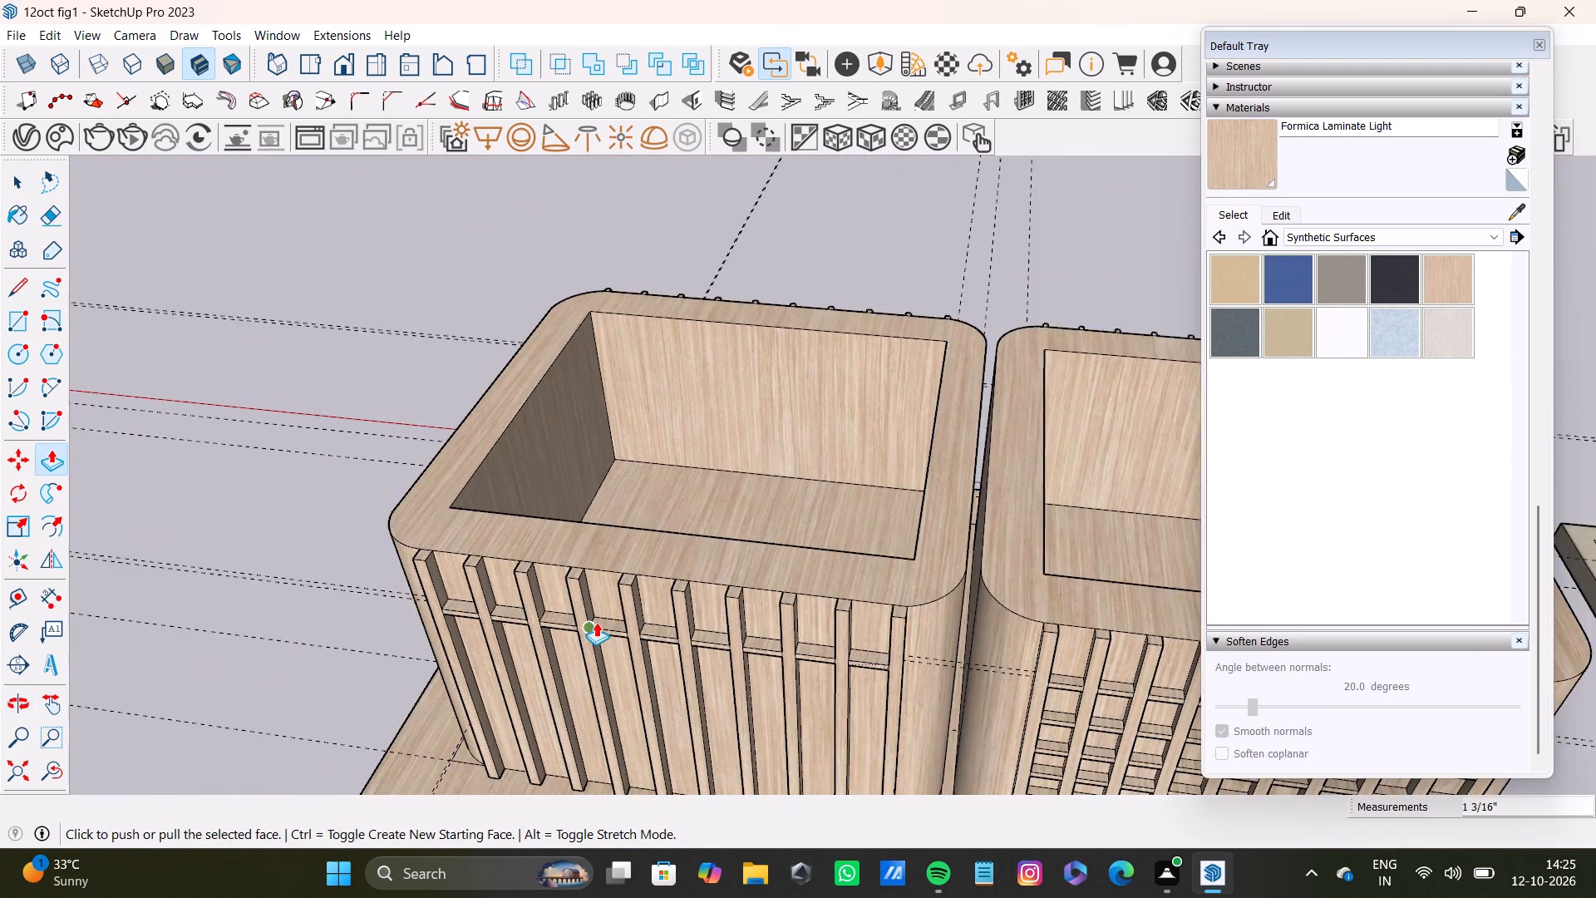
pyautogui.keyDown('shift'); pyautogui.scroll(10, 494, 612); pyautogui.keyUp('shift')
pyautogui.moveTo(471, 605); pyautogui.dragTo(579, 542, button='middle')
pyautogui.scroll(12, 419, 677)
pyautogui.press('space')
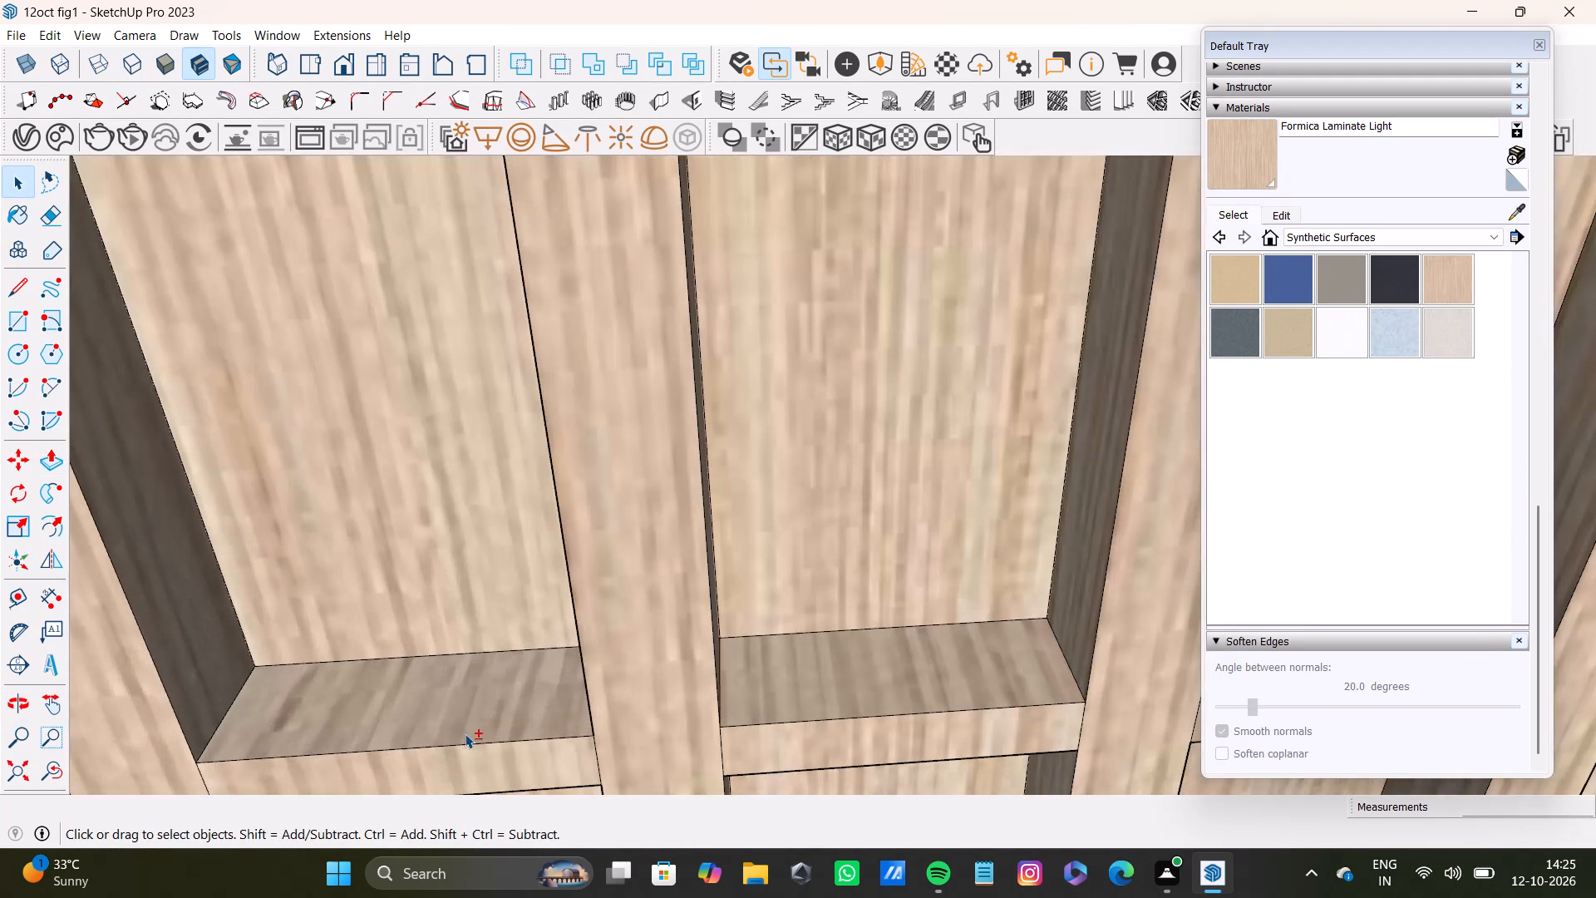
pyautogui.keyDown('shift'); pyautogui.doubleClick(484, 718); pyautogui.keyUp('shift')
pyautogui.keyDown('shift'); pyautogui.doubleClick(498, 768); pyautogui.keyUp('shift')
pyautogui.keyDown('shift'); pyautogui.moveTo(794, 762); pyautogui.dragTo(705, 577, button='middle'); pyautogui.keyUp('shift')
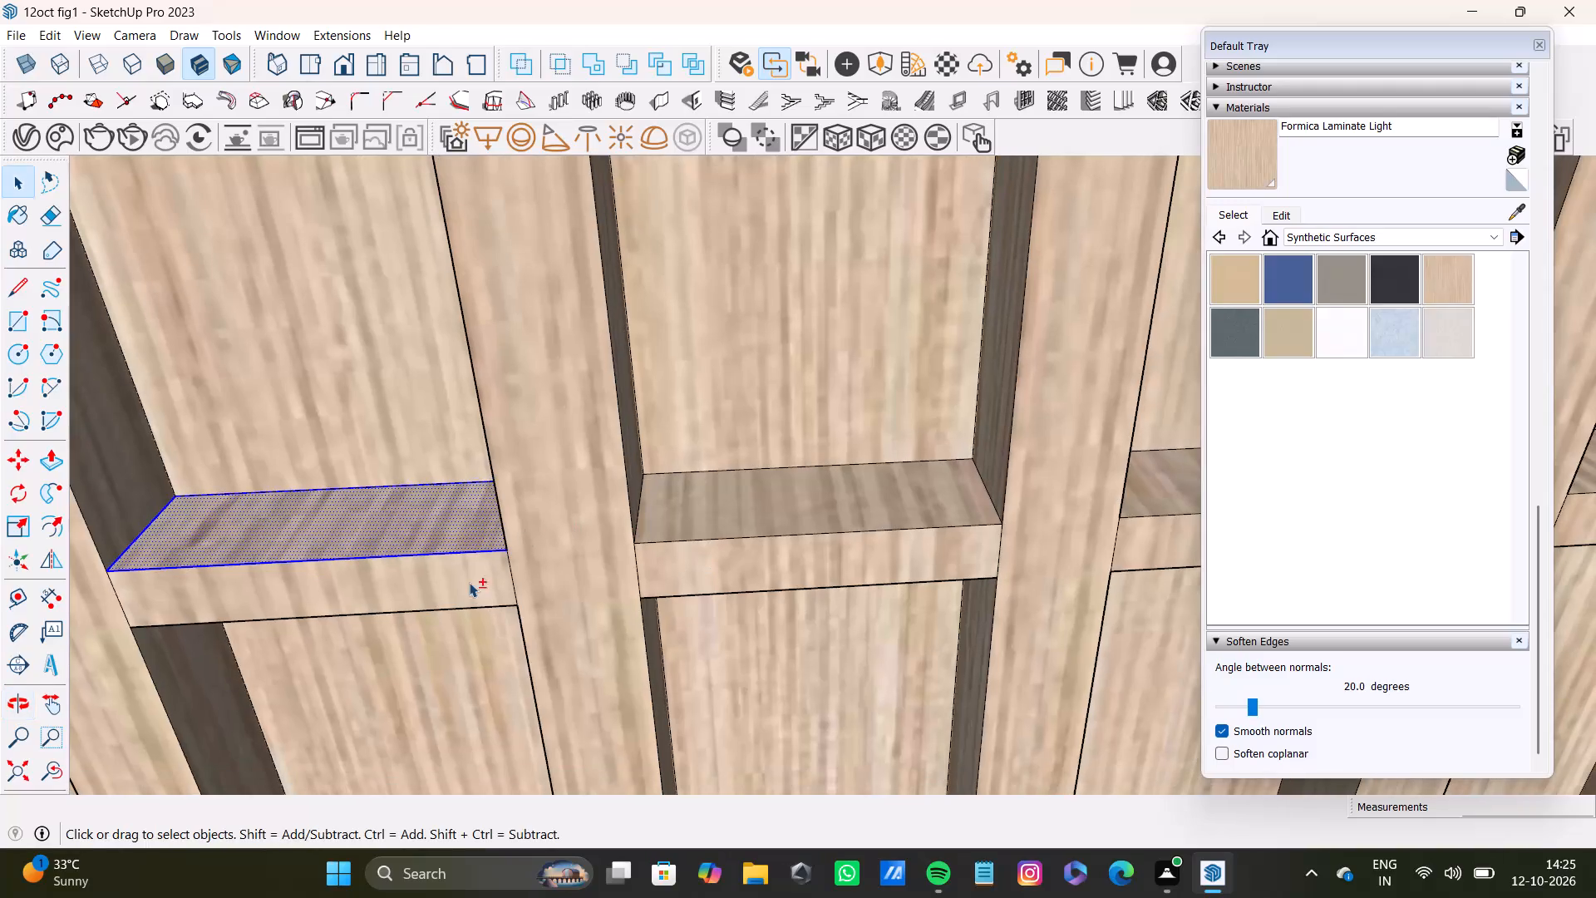
pyautogui.keyDown('shift'); pyautogui.doubleClick(457, 586); pyautogui.keyUp('shift')
pyautogui.keyDown('shift'); pyautogui.doubleClick(731, 521); pyautogui.keyUp('shift')
pyautogui.keyDown('shift'); pyautogui.doubleClick(740, 573); pyautogui.keyUp('shift')
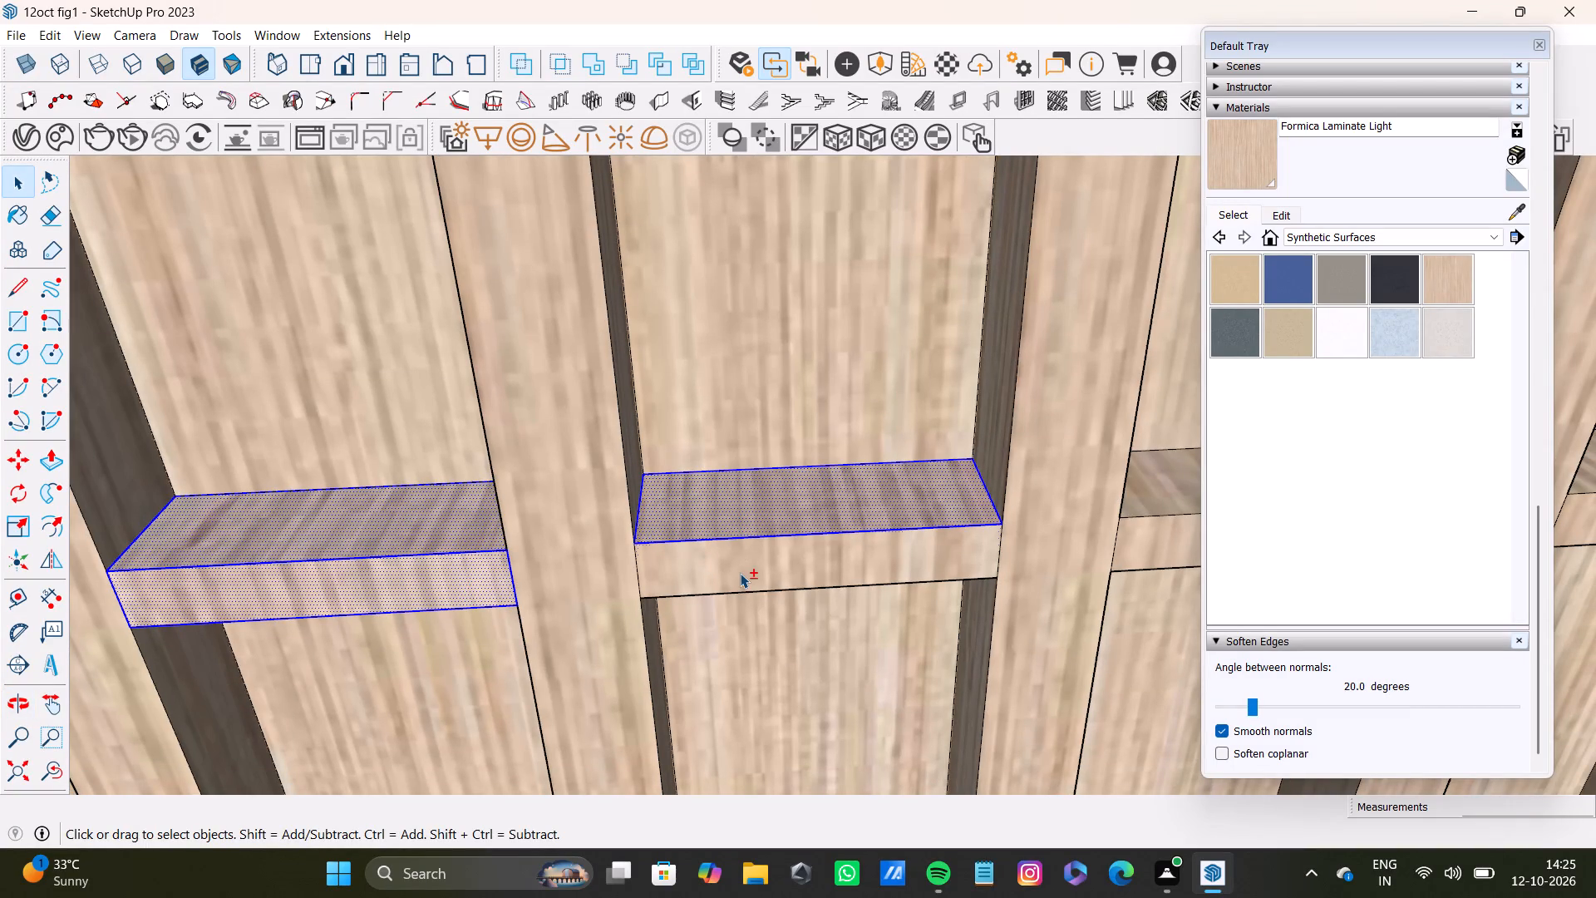
pyautogui.keyDown('shift'); pyautogui.moveTo(963, 573); pyautogui.dragTo(452, 580, button='middle'); pyautogui.keyUp('shift')
pyautogui.keyDown('shift'); pyautogui.scroll(3, 582, 540); pyautogui.keyUp('shift')
pyautogui.keyDown('shift'); pyautogui.doubleClick(702, 492); pyautogui.keyUp('shift')
pyautogui.keyDown('shift'); pyautogui.doubleClick(737, 563); pyautogui.keyUp('shift')
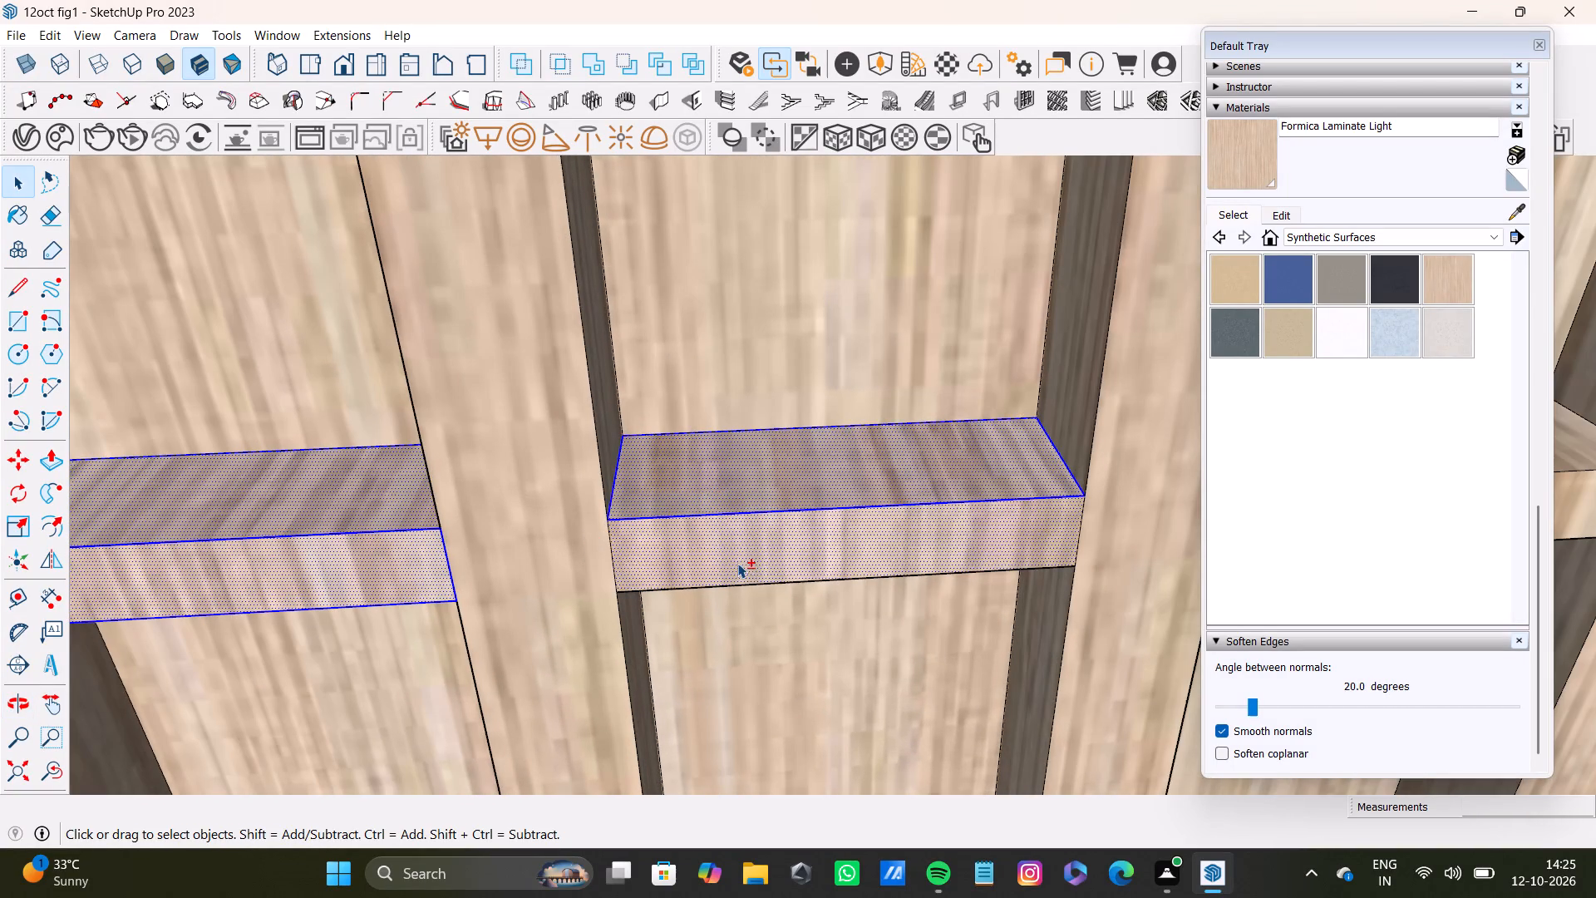
# Add the top and front faces, with their edges, of the fourth through seventh strips to the selection.
pyautogui.keyDown('shift'); pyautogui.moveTo(998, 540); pyautogui.dragTo(553, 507, button='middle'); pyautogui.keyUp('shift')
pyautogui.keyDown('shift'); pyautogui.doubleClick(947, 422); pyautogui.keyUp('shift')
pyautogui.keyDown('shift'); pyautogui.doubleClick(966, 501); pyautogui.keyUp('shift')
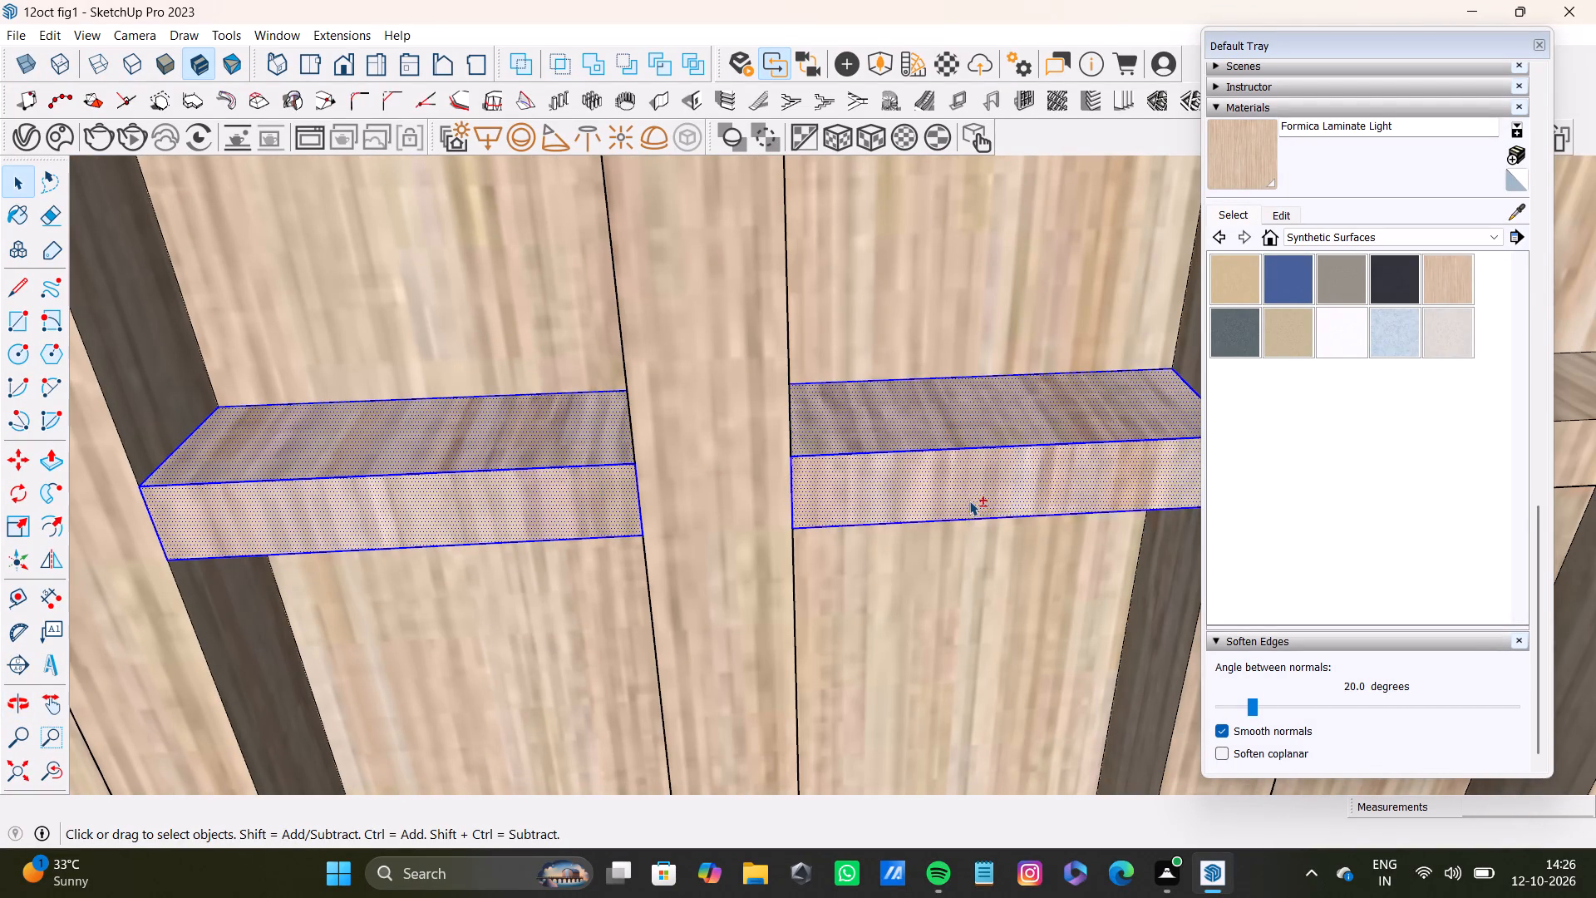
pyautogui.keyDown('shift'); pyautogui.moveTo(989, 511); pyautogui.dragTo(421, 529, button='middle'); pyautogui.keyUp('shift')
pyautogui.keyDown('shift'); pyautogui.doubleClick(862, 415); pyautogui.keyUp('shift')
pyautogui.keyDown('shift'); pyautogui.click(894, 468); pyautogui.keyUp('shift')
pyautogui.keyDown('shift'); pyautogui.moveTo(895, 468); pyautogui.dragTo(909, 466); pyautogui.keyUp('shift')
pyautogui.keyDown('shift'); pyautogui.moveTo(1064, 495); pyautogui.dragTo(823, 516, button='middle'); pyautogui.keyUp('shift')
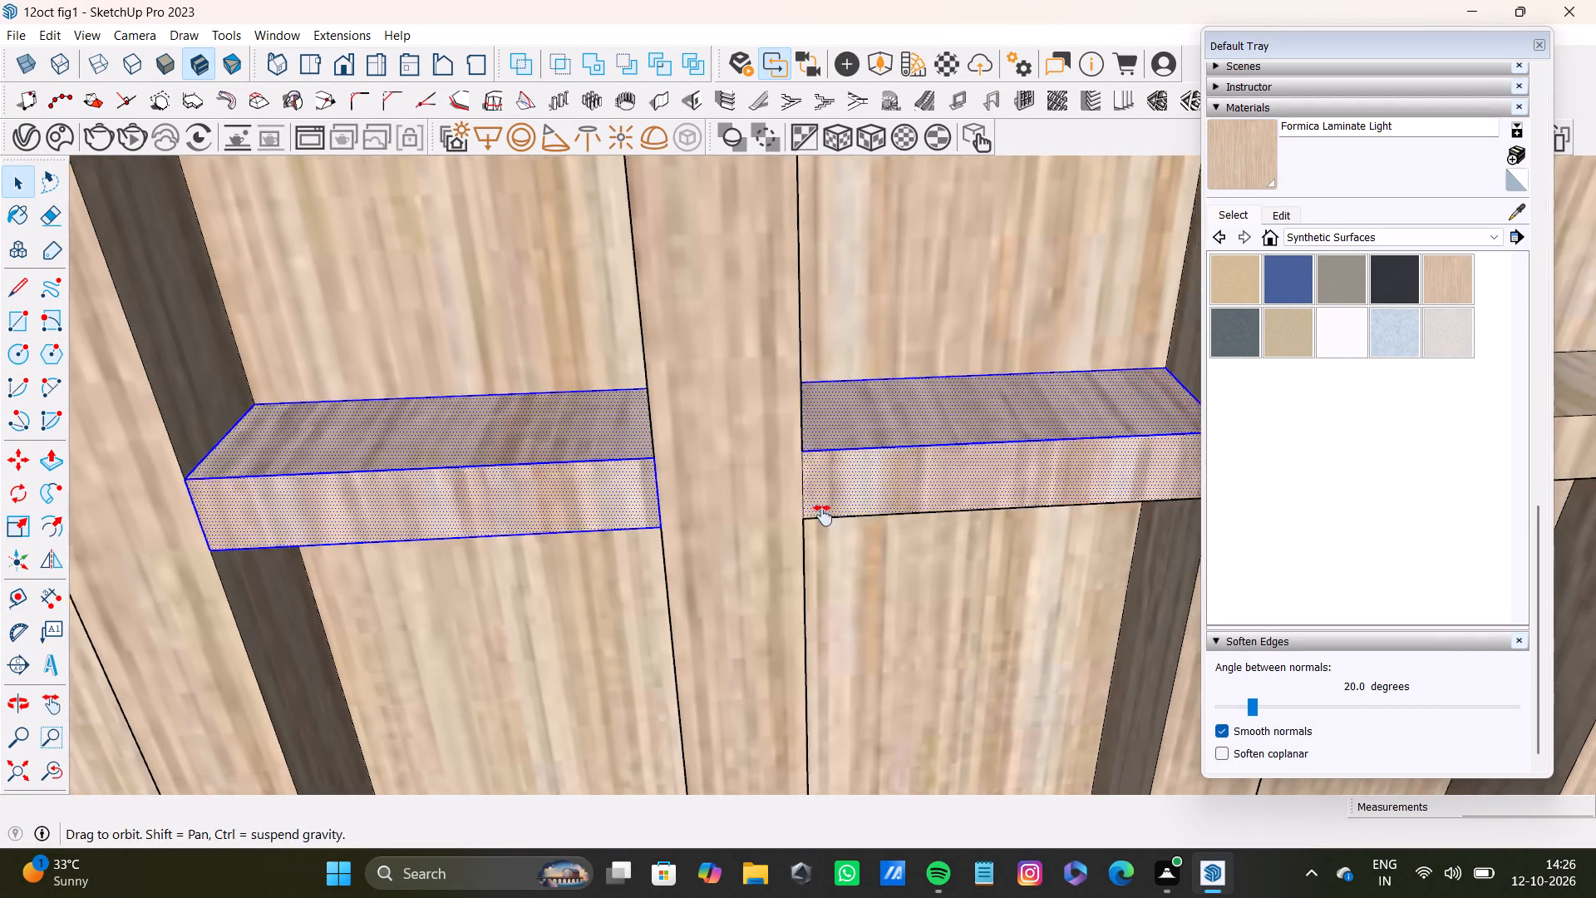
pyautogui.keyDown('shift'); pyautogui.moveTo(823, 516); pyautogui.dragTo(299, 491, button='middle'); pyautogui.keyUp('shift')
pyautogui.keyDown('shift'); pyautogui.doubleClick(653, 383); pyautogui.keyUp('shift')
pyautogui.keyDown('shift'); pyautogui.doubleClick(692, 444); pyautogui.keyUp('shift')
pyautogui.keyDown('shift'); pyautogui.moveTo(952, 423); pyautogui.dragTo(549, 417, button='middle'); pyautogui.keyUp('shift')
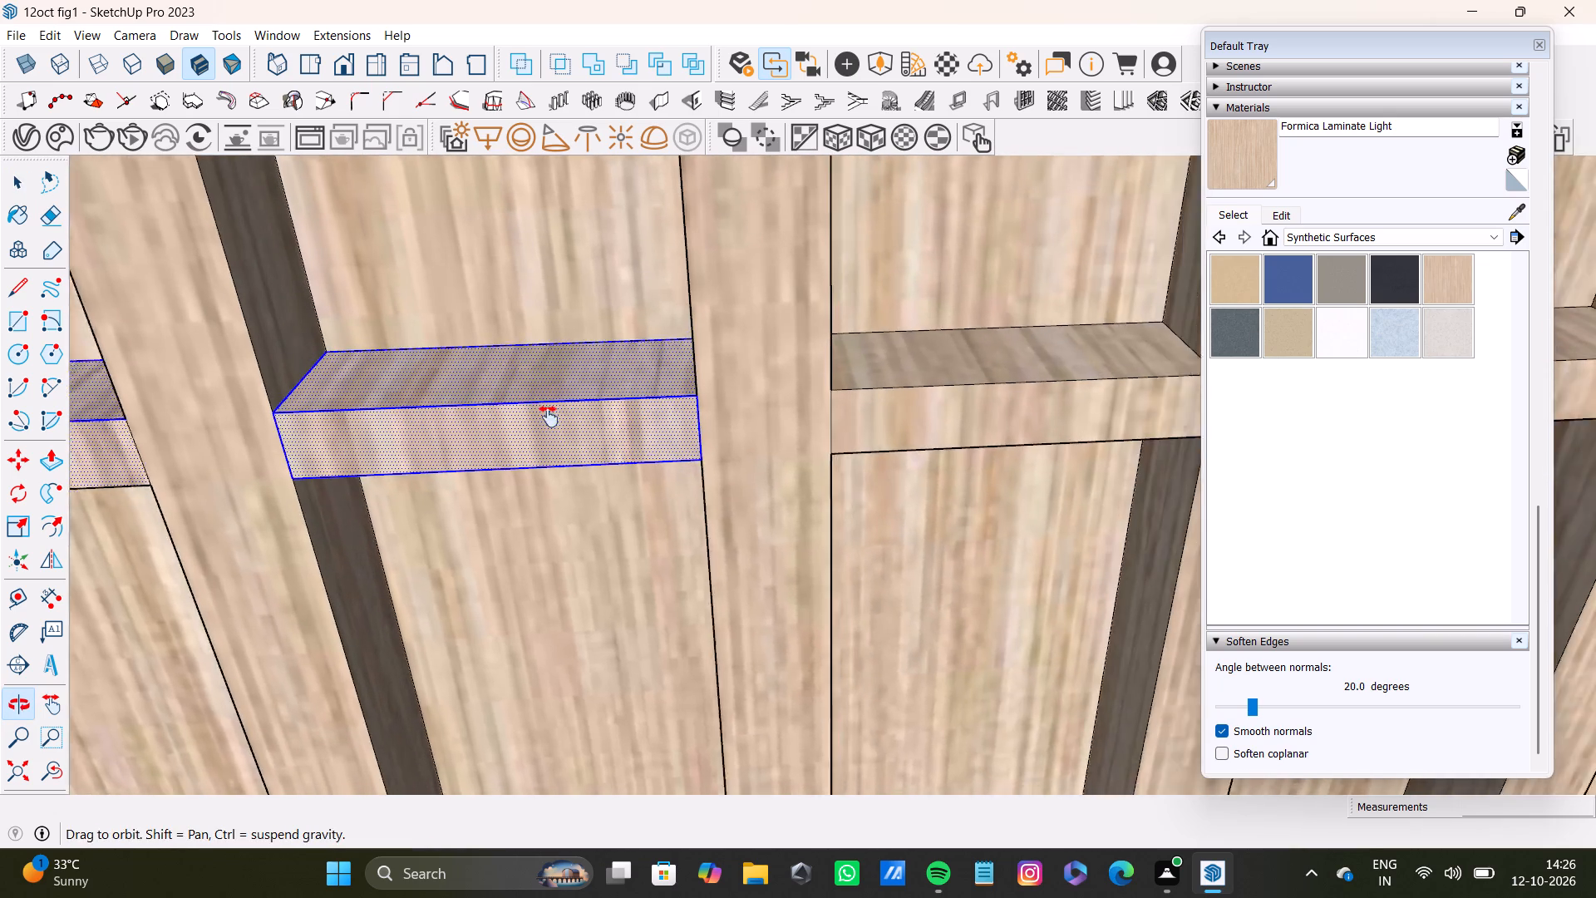
pyautogui.keyDown('shift'); pyautogui.moveTo(549, 417); pyautogui.dragTo(546, 417, button='middle'); pyautogui.keyUp('shift')
pyautogui.keyDown('shift'); pyautogui.doubleClick(906, 343); pyautogui.keyUp('shift')
pyautogui.keyDown('shift'); pyautogui.doubleClick(924, 402); pyautogui.keyUp('shift')
# Add the underside faces, with their edges, of the seventh back to the fourth strips to the selection.
pyautogui.keyDown('shift'); pyautogui.moveTo(966, 525); pyautogui.dragTo(926, 248, button='middle'); pyautogui.keyUp('shift')
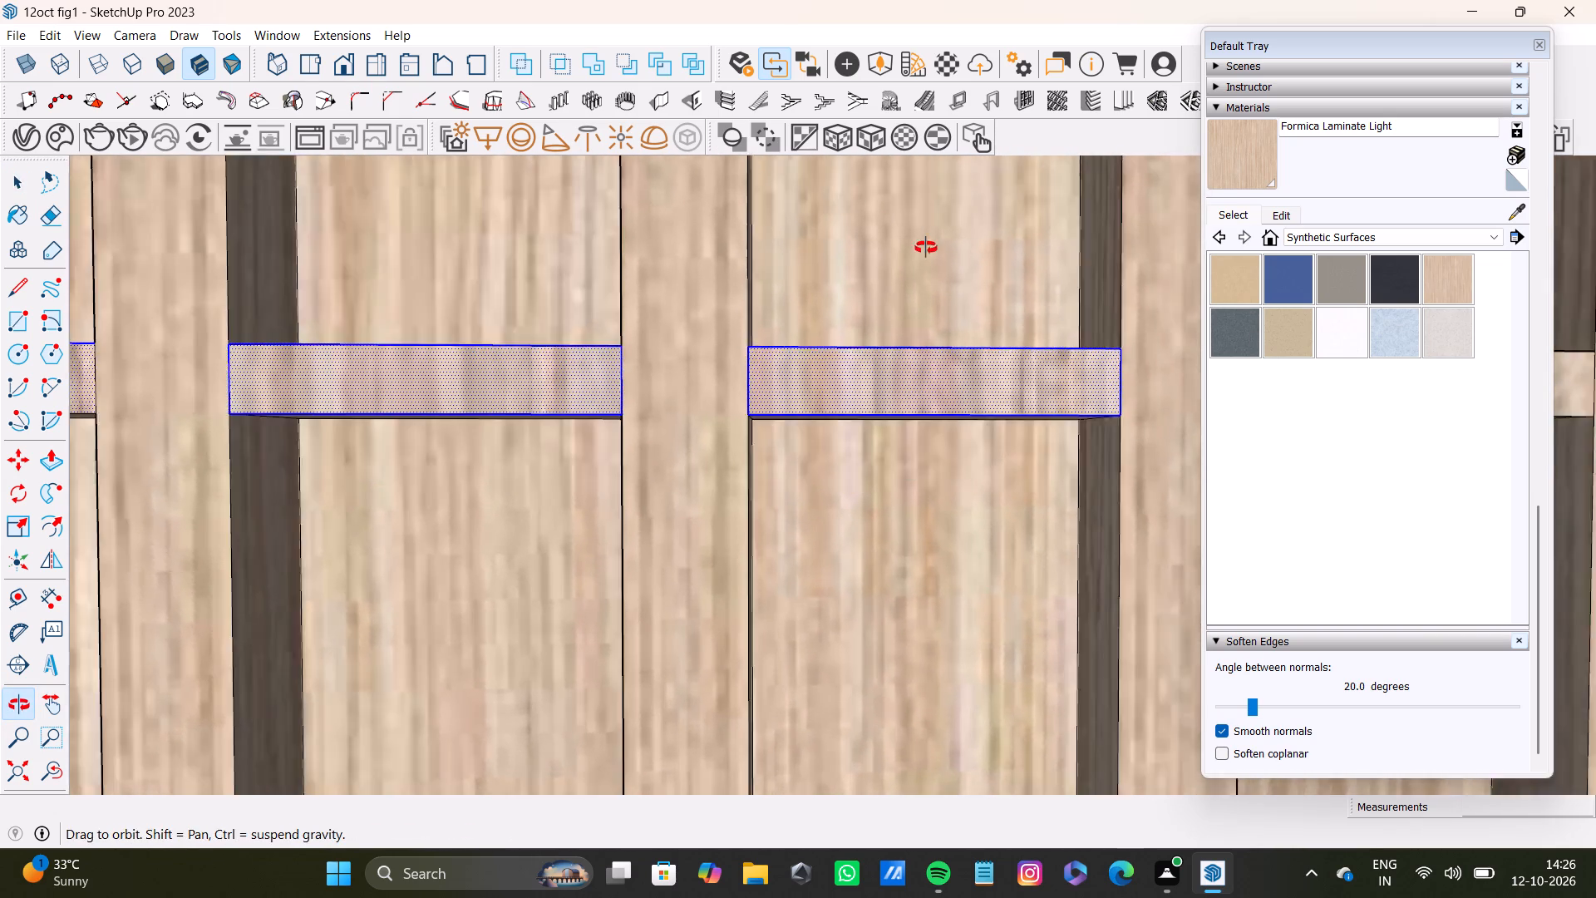
pyautogui.keyDown('shift'); pyautogui.moveTo(926, 248); pyautogui.dragTo(913, 206, button='middle'); pyautogui.keyUp('shift')
pyautogui.keyDown('shift'); pyautogui.scroll(3, 926, 418); pyautogui.keyUp('shift')
pyautogui.keyDown('shift'); pyautogui.doubleClick(926, 422); pyautogui.keyUp('shift')
pyautogui.keyDown('shift'); pyautogui.doubleClick(382, 437); pyautogui.keyUp('shift')
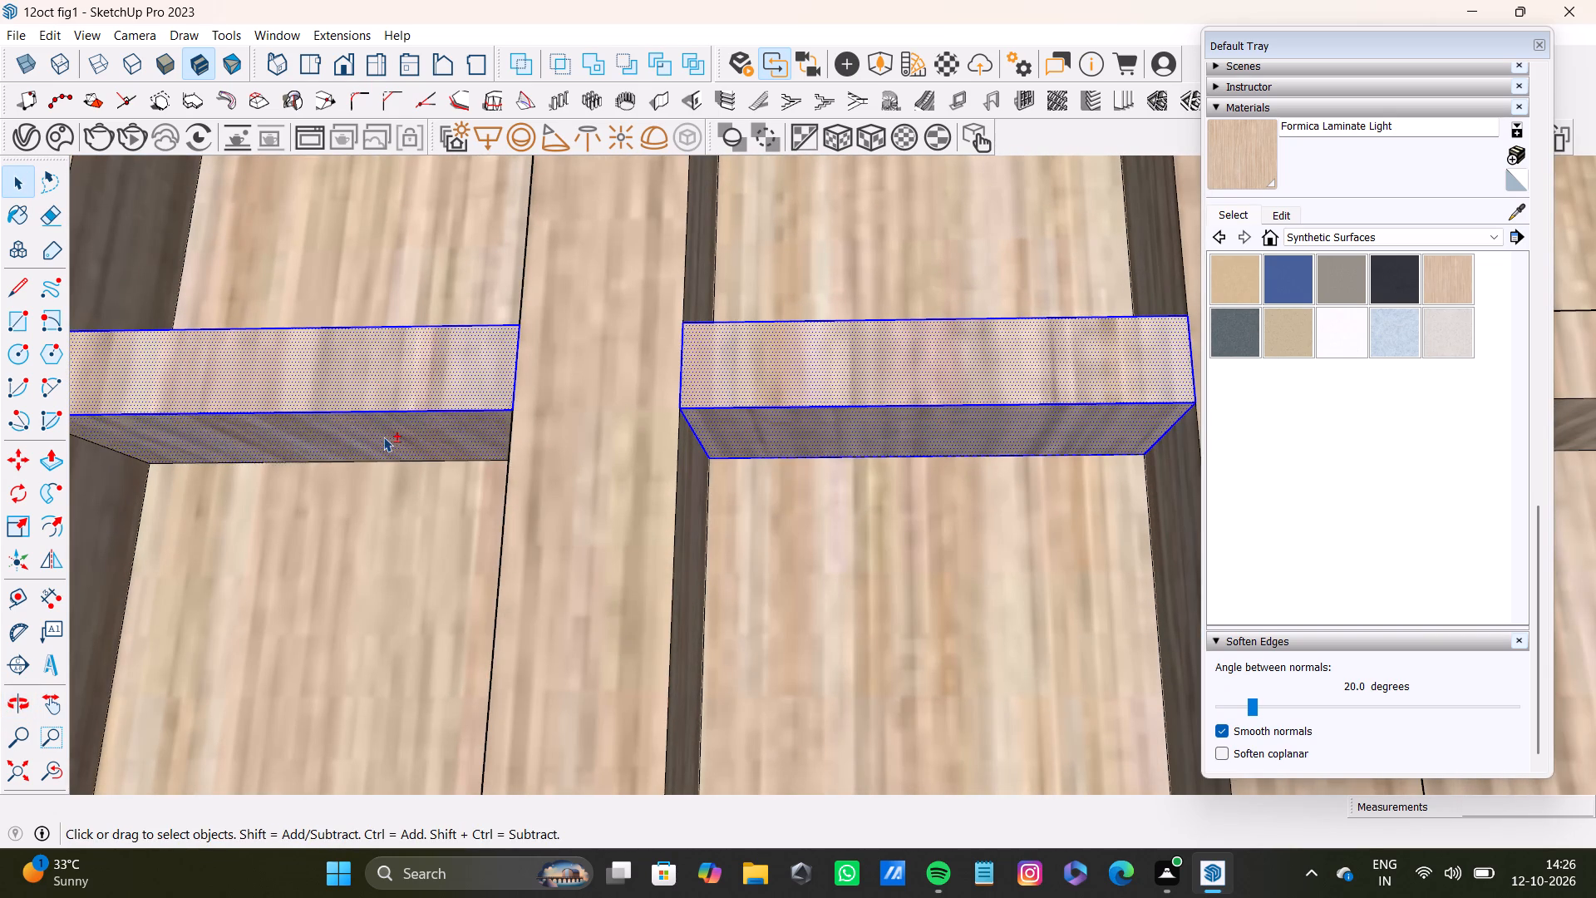
pyautogui.keyDown('shift'); pyautogui.moveTo(357, 433); pyautogui.dragTo(894, 429, button='middle'); pyautogui.keyUp('shift')
pyautogui.keyDown('shift'); pyautogui.doubleClick(714, 433); pyautogui.keyUp('shift')
pyautogui.keyDown('shift'); pyautogui.doubleClick(387, 442); pyautogui.keyUp('shift')
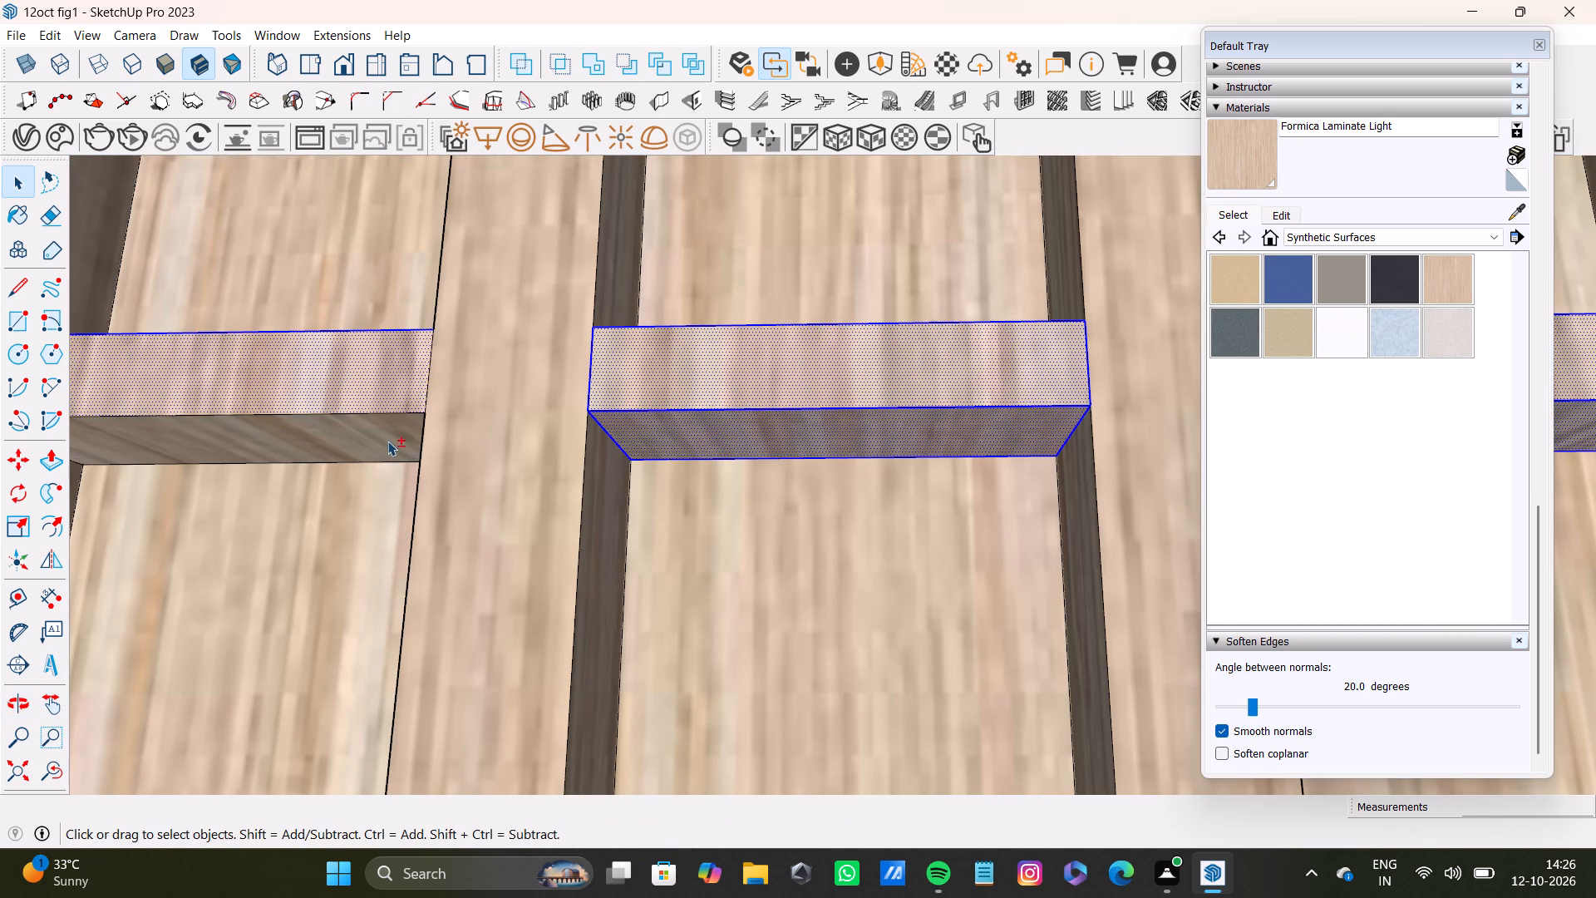
pyautogui.keyDown('shift'); pyautogui.moveTo(193, 429); pyautogui.dragTo(1153, 519, button='middle'); pyautogui.keyUp('shift')
pyautogui.keyDown('shift'); pyautogui.doubleClick(653, 534); pyautogui.keyUp('shift')
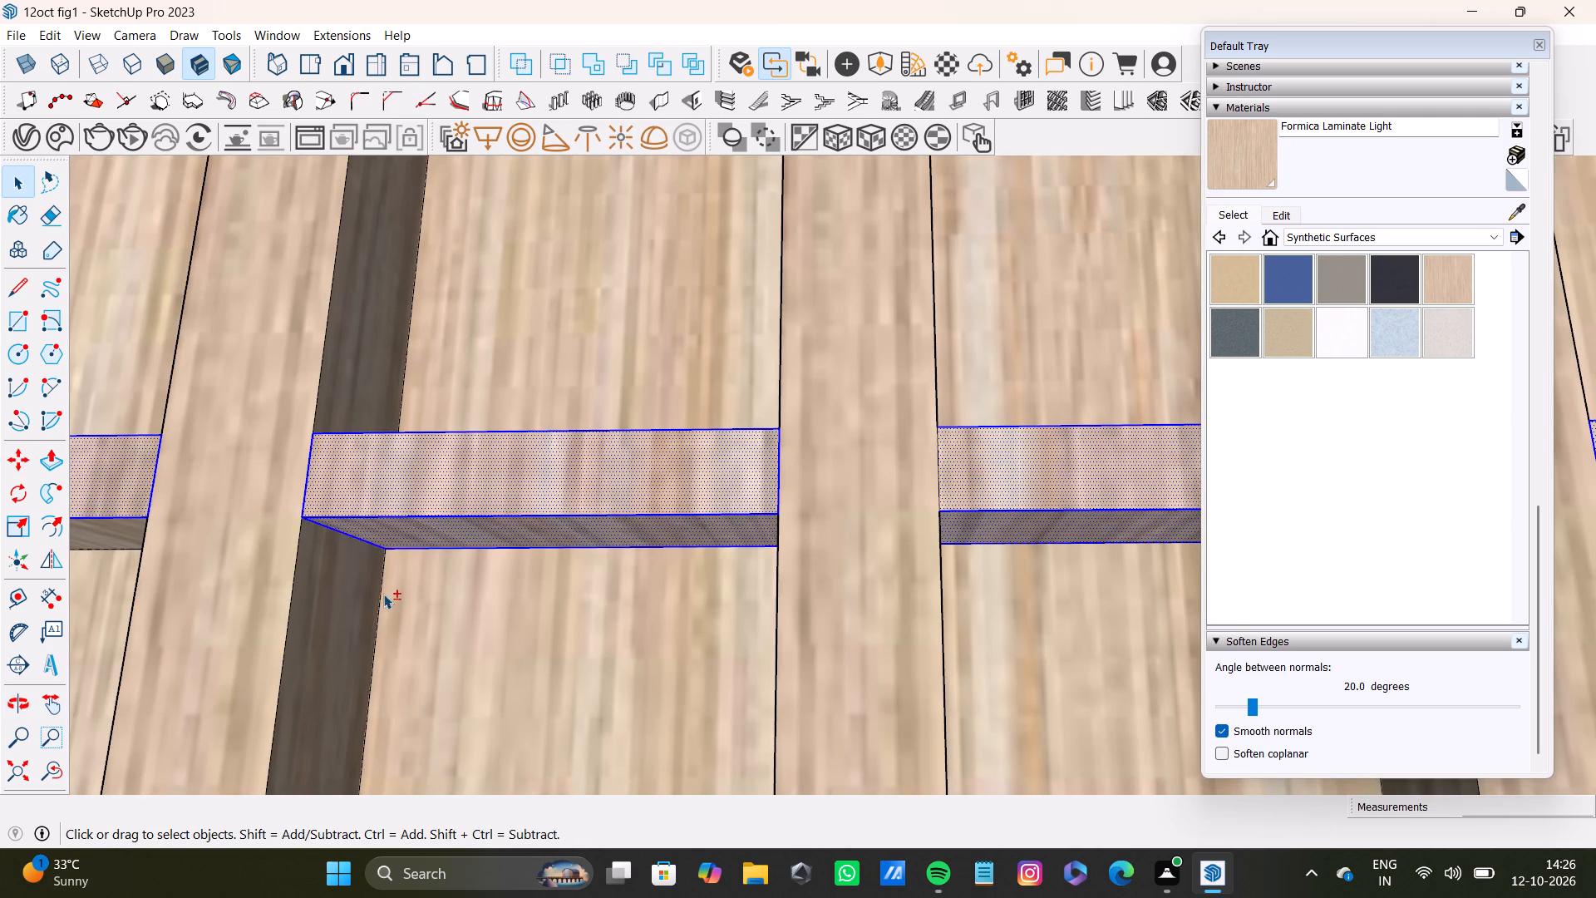
# Add the underside faces, with their edges, of the third, second and first strips to the selection.
pyautogui.keyDown('shift'); pyautogui.moveTo(383, 594); pyautogui.dragTo(1018, 579, button='middle'); pyautogui.keyUp('shift')
pyautogui.keyDown('shift'); pyautogui.scroll(6, 681, 540); pyautogui.keyUp('shift')
pyautogui.keyDown('shift'); pyautogui.doubleClick(723, 507); pyautogui.keyUp('shift')
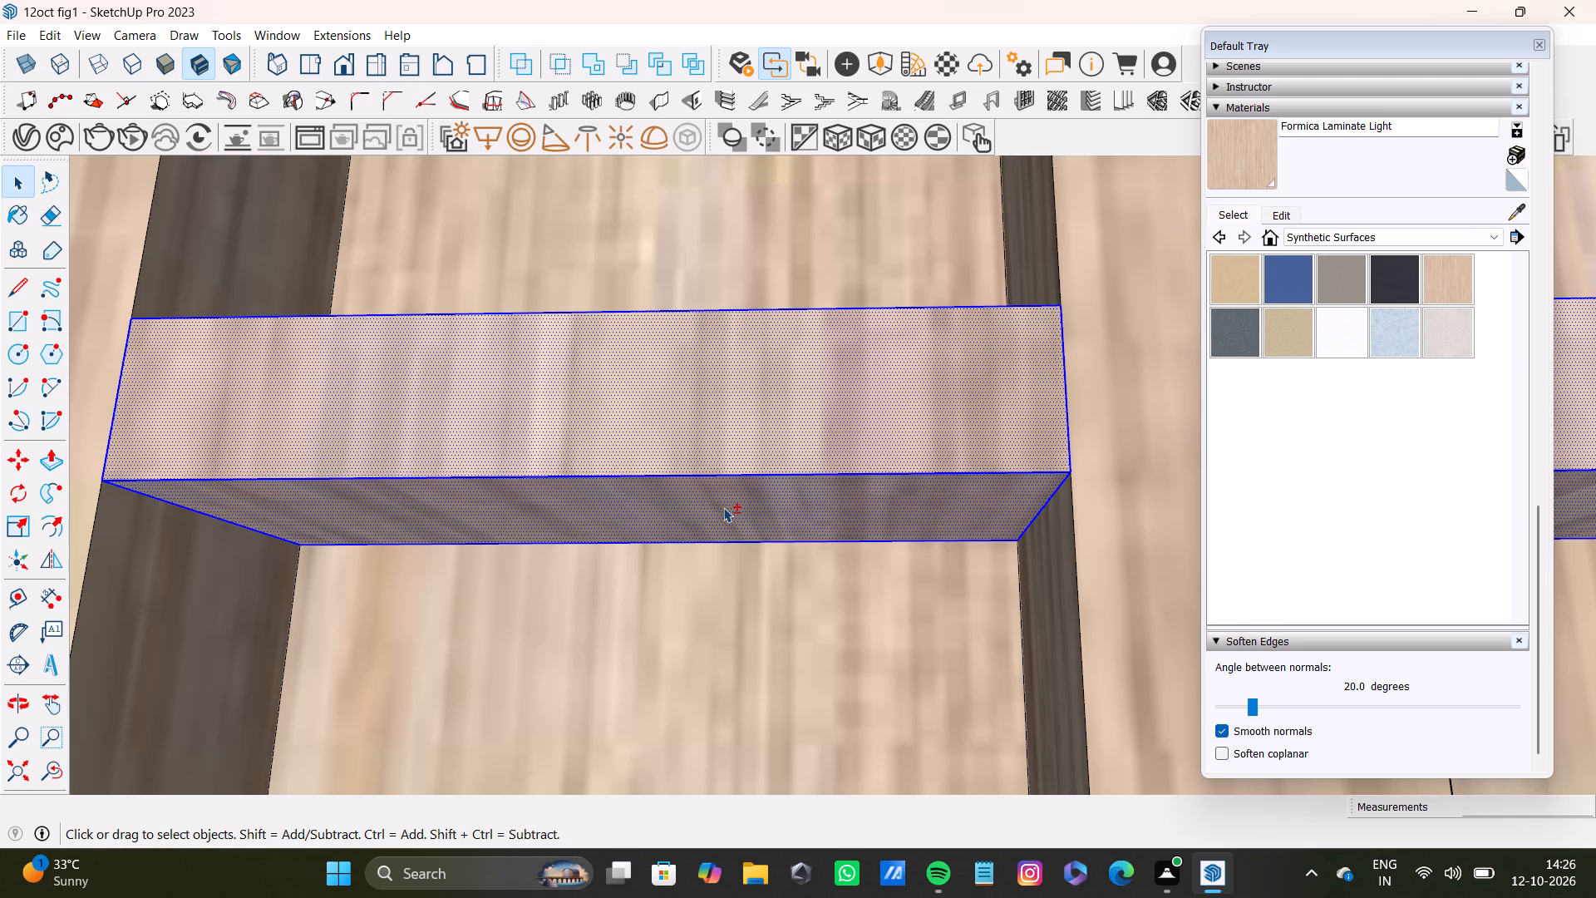
pyautogui.keyDown('shift'); pyautogui.scroll(-20, 260, 456); pyautogui.keyUp('shift')
pyautogui.keyDown('shift'); pyautogui.scroll(-1, 260, 456); pyautogui.keyUp('shift')
pyautogui.keyDown('shift'); pyautogui.scroll(-20, 338, 444); pyautogui.keyUp('shift')
pyautogui.keyDown('shift'); pyautogui.scroll(-1, 338, 444); pyautogui.keyUp('shift')
pyautogui.keyDown('shift'); pyautogui.moveTo(324, 451); pyautogui.dragTo(841, 491, button='middle'); pyautogui.keyUp('shift')
pyautogui.keyDown('shift'); pyautogui.scroll(16, 500, 474); pyautogui.keyUp('shift')
pyautogui.keyDown('shift'); pyautogui.doubleClick(690, 513); pyautogui.keyUp('shift')
pyautogui.keyDown('shift'); pyautogui.scroll(-4, 549, 516); pyautogui.keyUp('shift')
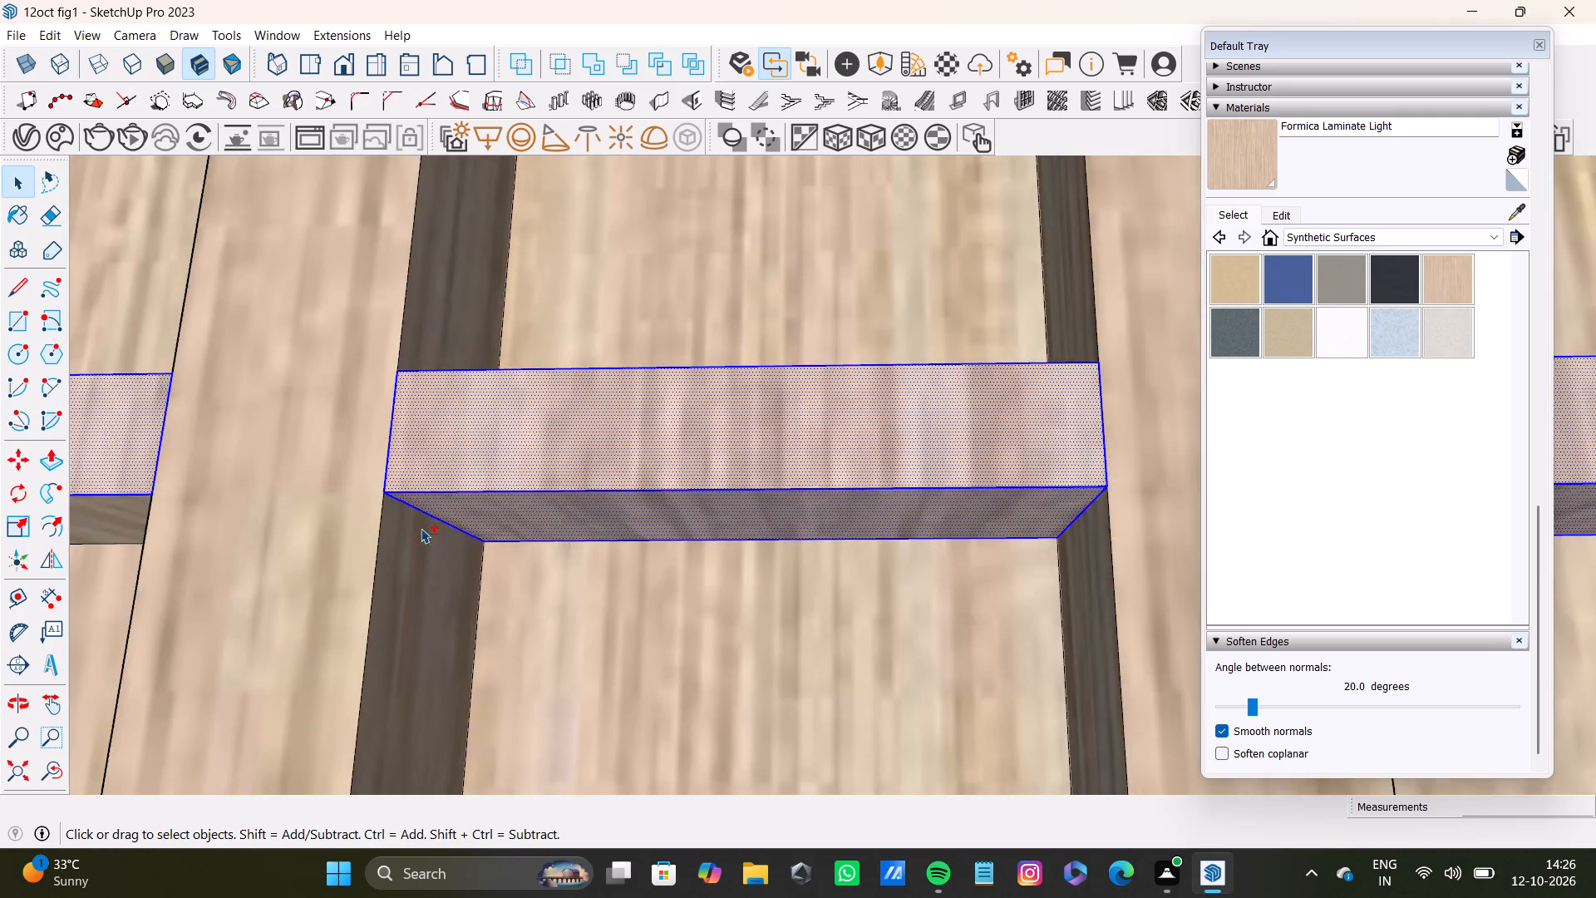
pyautogui.keyDown('shift'); pyautogui.moveTo(421, 528); pyautogui.dragTo(958, 491, button='middle'); pyautogui.keyUp('shift')
pyautogui.keyDown('shift'); pyautogui.scroll(4, 780, 486); pyautogui.keyUp('shift')
pyautogui.keyDown('shift'); pyautogui.doubleClick(633, 490); pyautogui.keyUp('shift')
# Add the front, underside and top faces, with their edges, of the eighth gap's strip to the selection.
pyautogui.keyDown('shift'); pyautogui.scroll(-18, 633, 487); pyautogui.keyUp('shift')
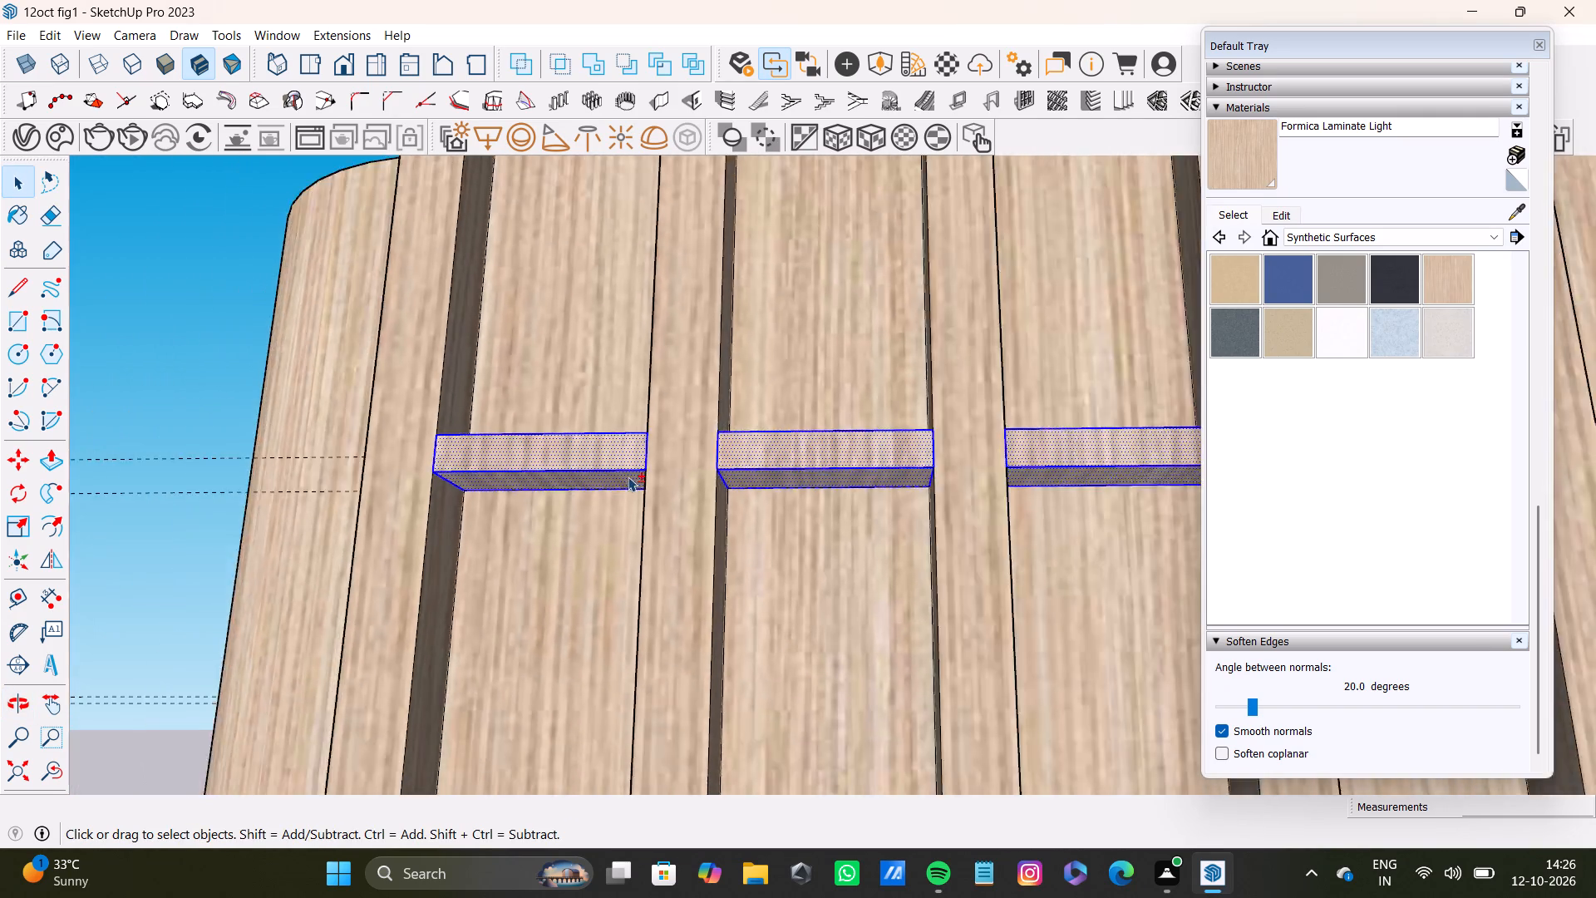
pyautogui.keyDown('shift'); pyautogui.scroll(-4, 628, 476); pyautogui.keyUp('shift')
pyautogui.keyDown('shift'); pyautogui.moveTo(795, 521); pyautogui.dragTo(239, 483, button='middle'); pyautogui.keyUp('shift')
pyautogui.keyDown('shift'); pyautogui.scroll(-9, 639, 575); pyautogui.keyUp('shift')
pyautogui.keyDown('shift'); pyautogui.moveTo(1328, 588); pyautogui.dragTo(908, 516, button='middle'); pyautogui.keyUp('shift')
pyautogui.keyDown('shift'); pyautogui.scroll(7, 907, 503); pyautogui.keyUp('shift')
pyautogui.keyDown('shift'); pyautogui.moveTo(972, 495); pyautogui.dragTo(672, 459, button='middle'); pyautogui.keyUp('shift')
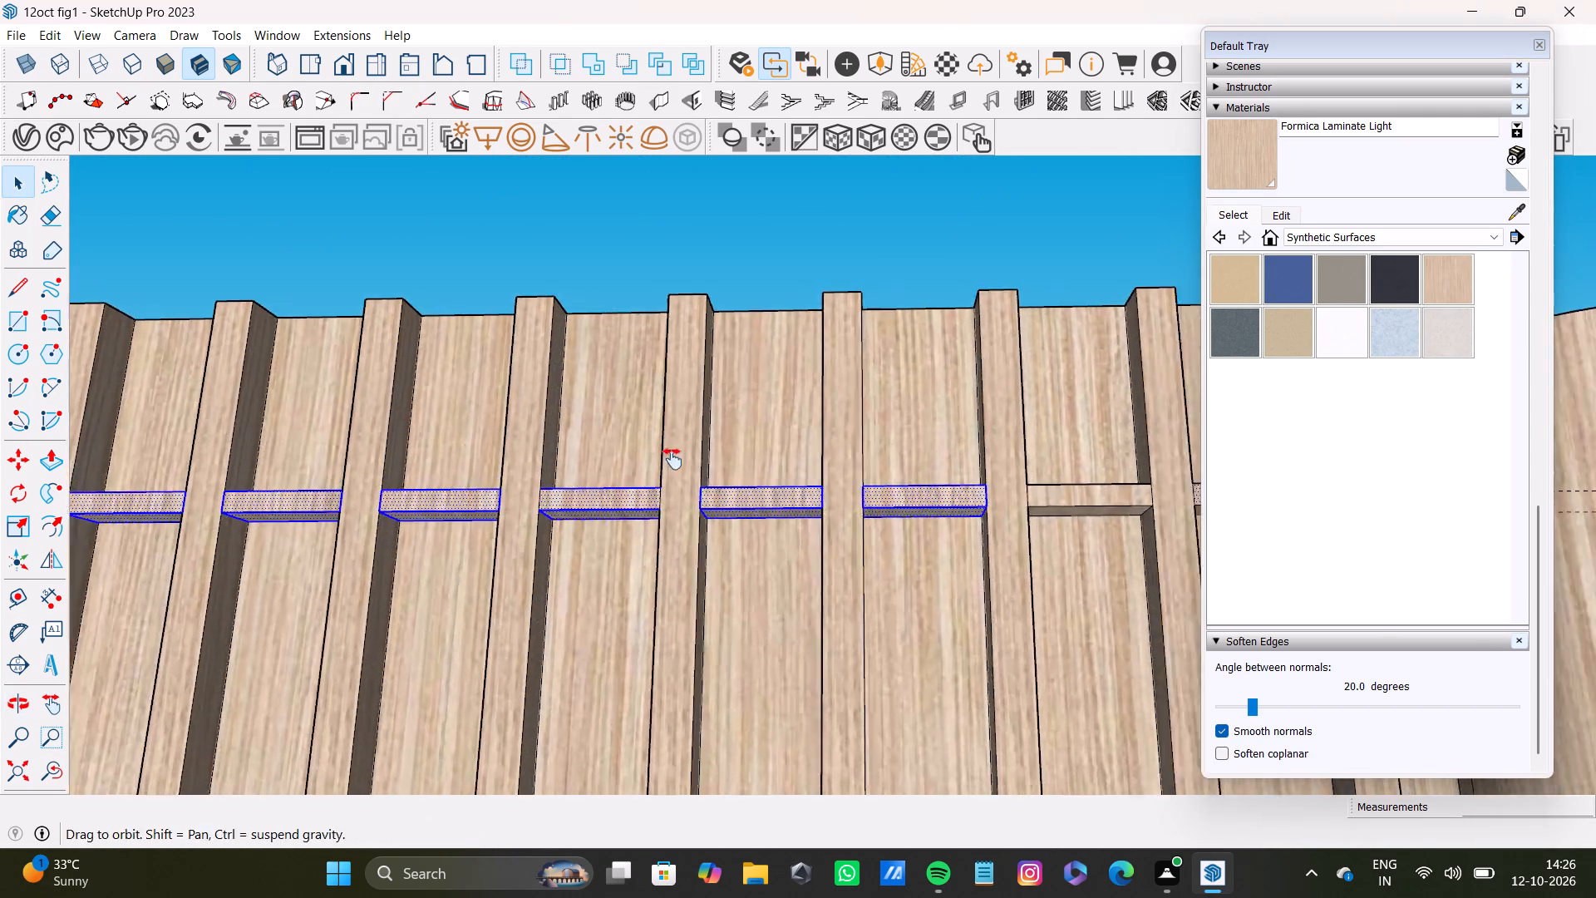
pyautogui.keyDown('shift'); pyautogui.moveTo(672, 459); pyautogui.dragTo(523, 447, button='middle'); pyautogui.keyUp('shift')
pyautogui.keyDown('shift'); pyautogui.scroll(12, 637, 463); pyautogui.keyUp('shift')
pyautogui.keyDown('shift'); pyautogui.doubleClick(655, 437); pyautogui.keyUp('shift')
pyautogui.keyDown('shift'); pyautogui.doubleClick(655, 471); pyautogui.keyUp('shift')
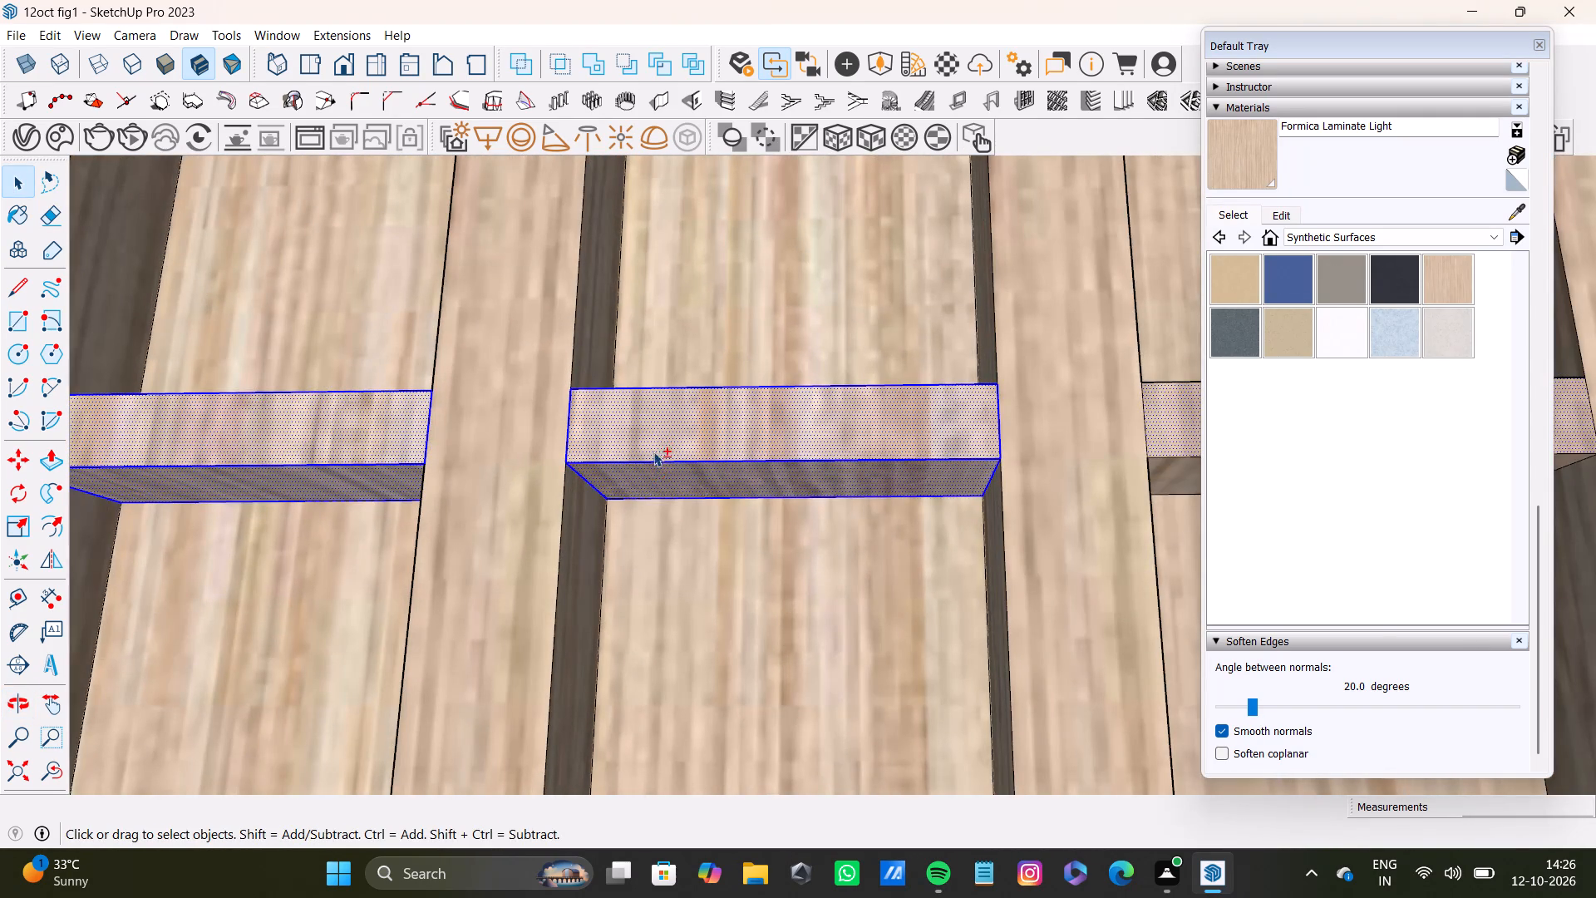
pyautogui.keyDown('shift'); pyautogui.moveTo(651, 429); pyautogui.dragTo(591, 759, button='middle'); pyautogui.keyUp('shift')
pyautogui.keyDown('shift'); pyautogui.scroll(3, 609, 539); pyautogui.keyUp('shift')
pyautogui.keyDown('shift'); pyautogui.doubleClick(737, 423); pyautogui.keyUp('shift')
# Add the top, front and underside faces, with their edges, of the ninth gap's strip to the selection.
pyautogui.keyDown('shift'); pyautogui.scroll(-6, 749, 466); pyautogui.keyUp('shift')
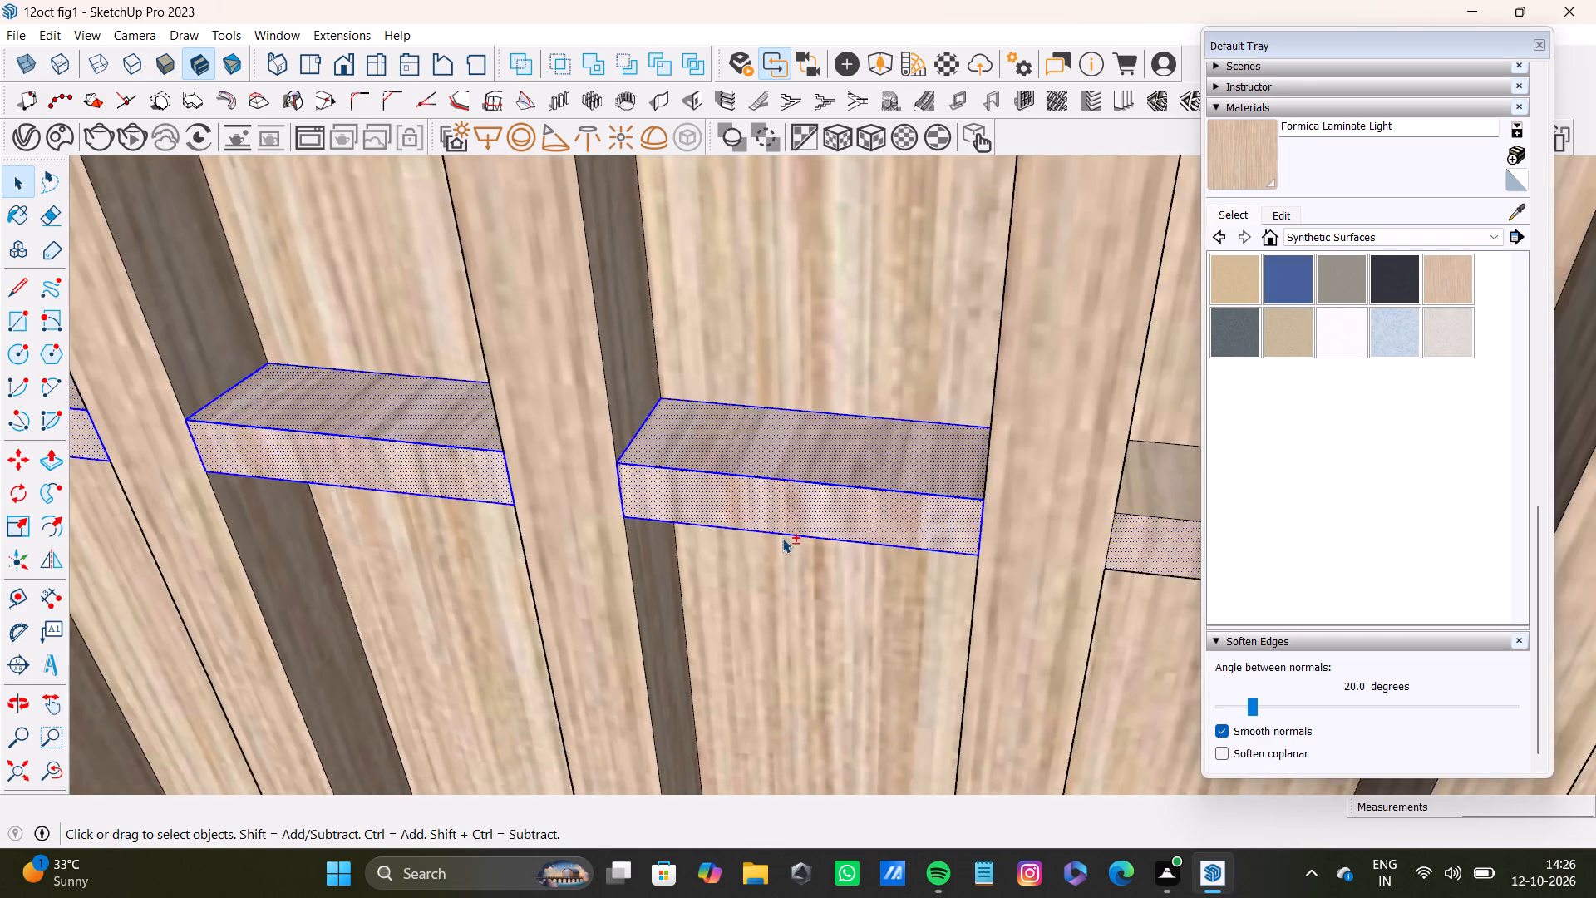
pyautogui.keyDown('shift'); pyautogui.scroll(-2, 782, 538); pyautogui.keyUp('shift')
pyautogui.keyDown('shift'); pyautogui.moveTo(807, 548); pyautogui.dragTo(500, 521, button='middle'); pyautogui.keyUp('shift')
pyautogui.keyDown('shift'); pyautogui.scroll(4, 919, 519); pyautogui.keyUp('shift')
pyautogui.keyDown('shift'); pyautogui.doubleClick(830, 471); pyautogui.keyUp('shift')
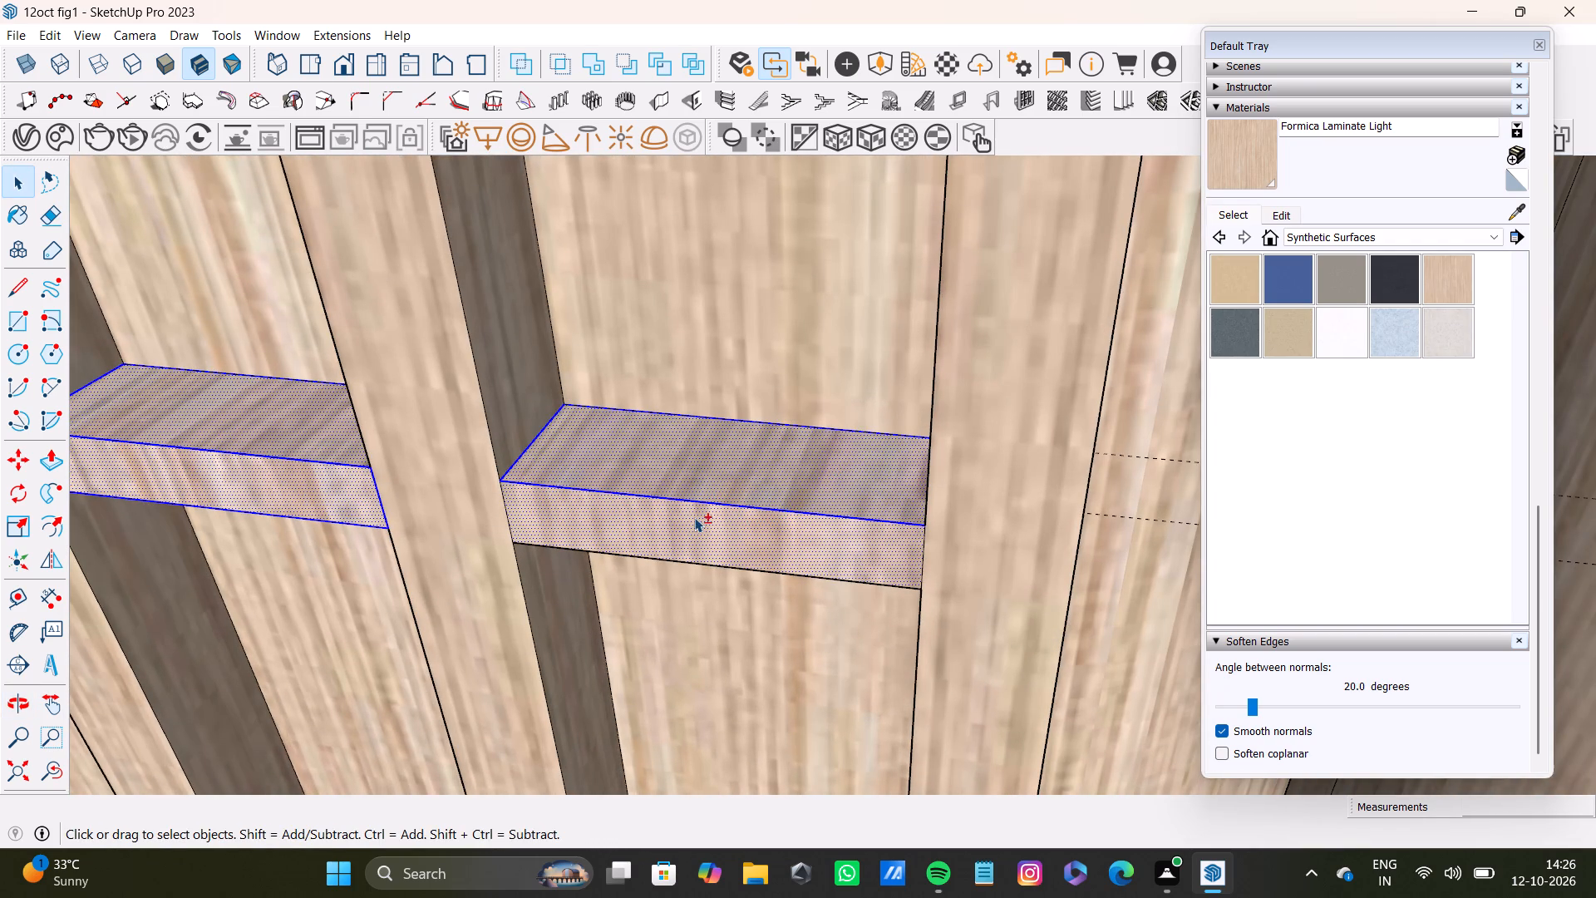
pyautogui.keyDown('shift'); pyautogui.doubleClick(718, 540); pyautogui.keyUp('shift')
pyautogui.keyDown('shift'); pyautogui.doubleClick(717, 530); pyautogui.keyUp('shift')
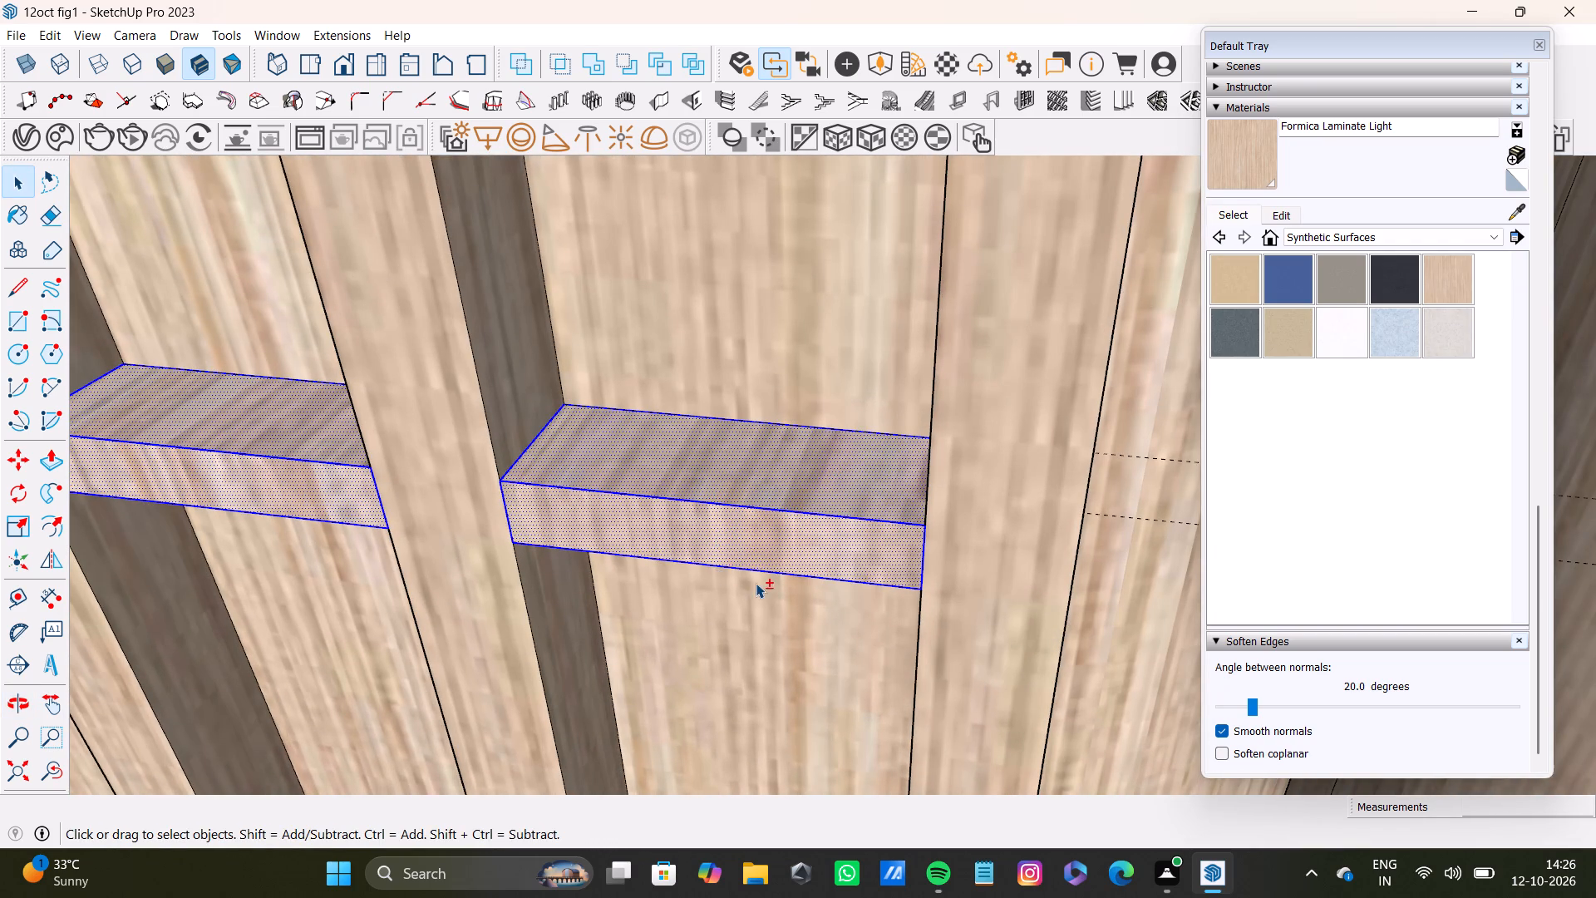
pyautogui.keyDown('shift'); pyautogui.moveTo(756, 578); pyautogui.dragTo(699, 141, button='middle'); pyautogui.keyUp('shift')
pyautogui.keyDown('shift'); pyautogui.scroll(3, 693, 397); pyautogui.keyUp('shift')
pyautogui.keyDown('shift'); pyautogui.click(729, 486); pyautogui.keyUp('shift')
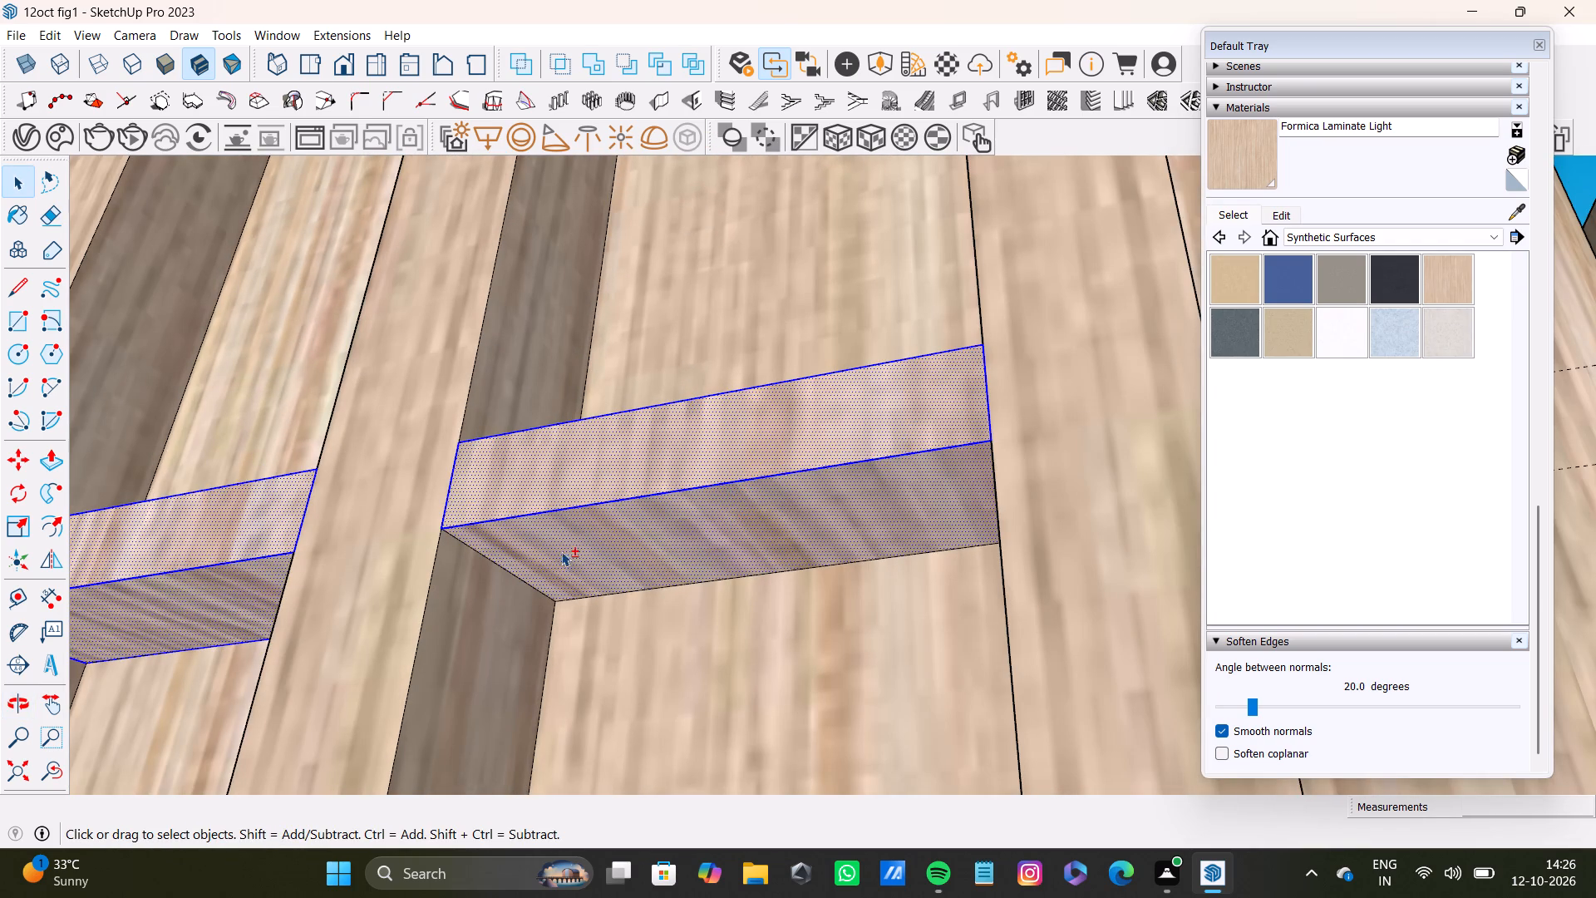
pyautogui.keyDown('shift'); pyautogui.doubleClick(559, 544); pyautogui.keyUp('shift')
pyautogui.keyDown('shift'); pyautogui.doubleClick(584, 535); pyautogui.keyUp('shift')
pyautogui.scroll(-3, 666, 437)
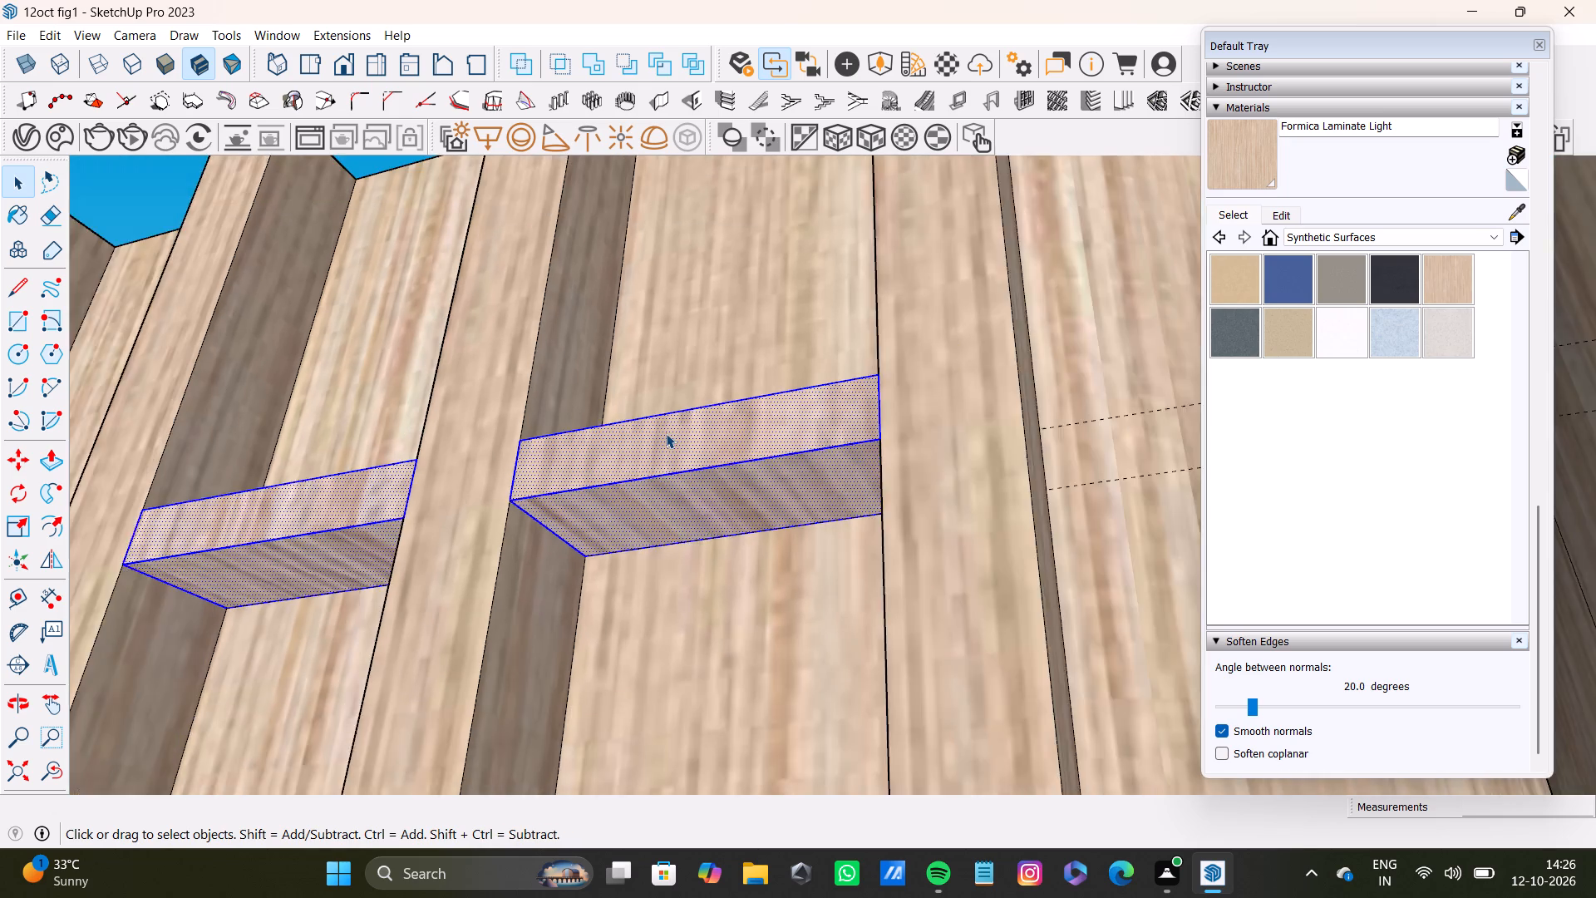
# Copy the selected row of horizontal strips 5 1/4" down the box's front face with the Move tool.
pyautogui.scroll(-10, 666, 433)
pyautogui.moveTo(628, 439); pyautogui.dragTo(842, 479, button='middle')
pyautogui.scroll(-9, 770, 517)
pyautogui.keyDown('shift'); pyautogui.moveTo(285, 415); pyautogui.dragTo(673, 412, button='middle'); pyautogui.keyUp('shift')
pyautogui.scroll(-4, 510, 430)
pyautogui.moveTo(439, 445); pyautogui.dragTo(364, 589, button='middle')
pyautogui.press('m')
pyautogui.scroll(5, 224, 565)
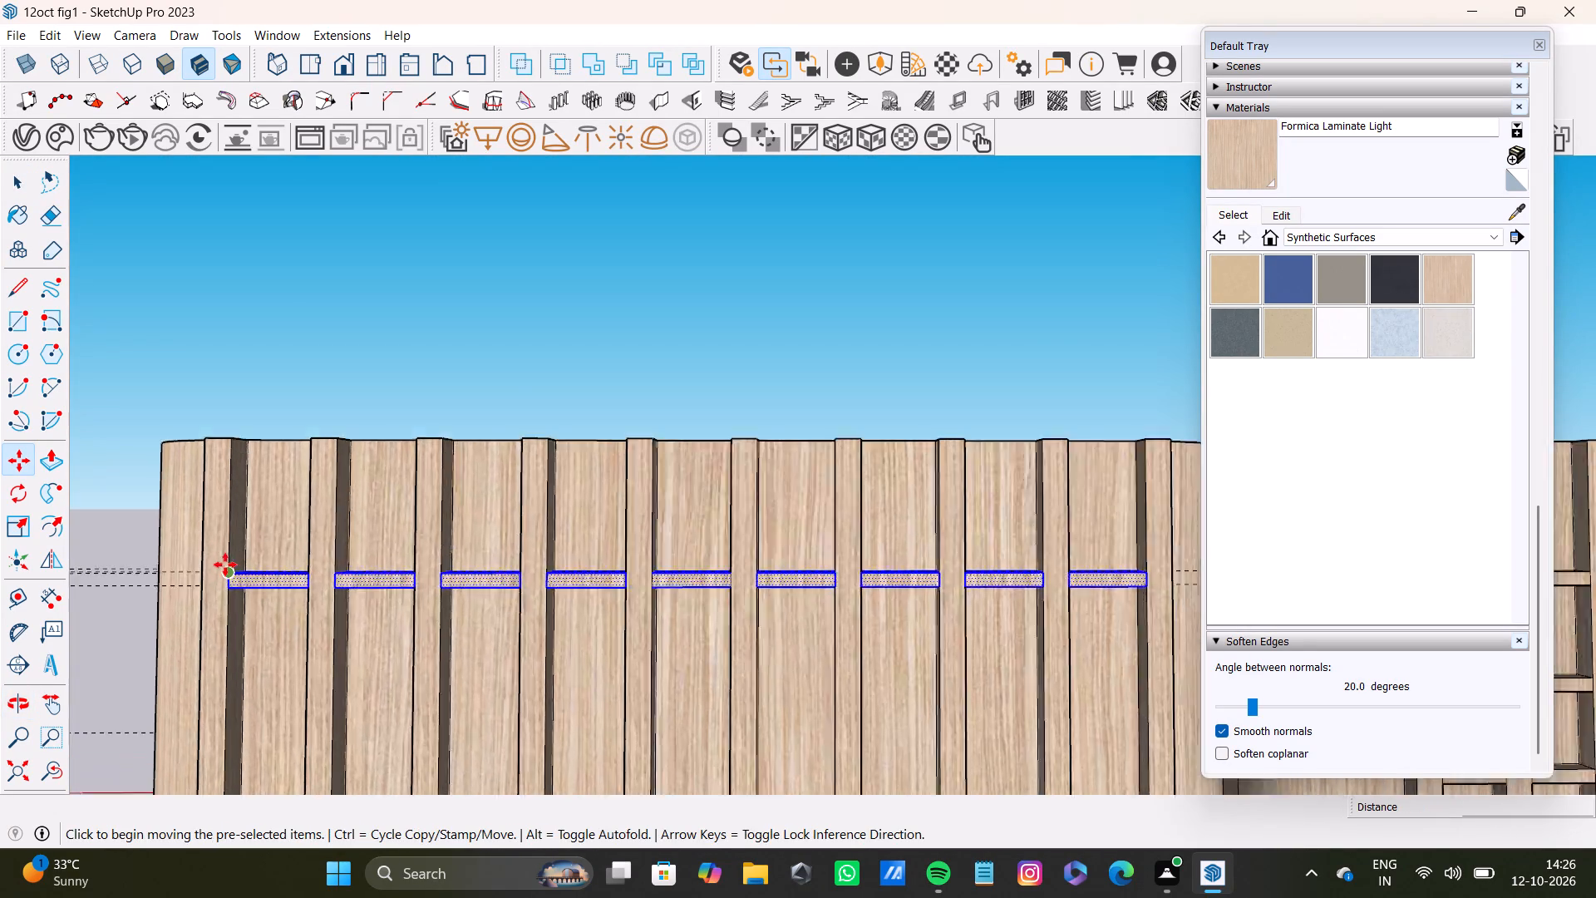
pyautogui.scroll(4, 225, 565)
pyautogui.moveTo(275, 558); pyautogui.dragTo(184, 723, button='middle')
pyautogui.scroll(7, 278, 521)
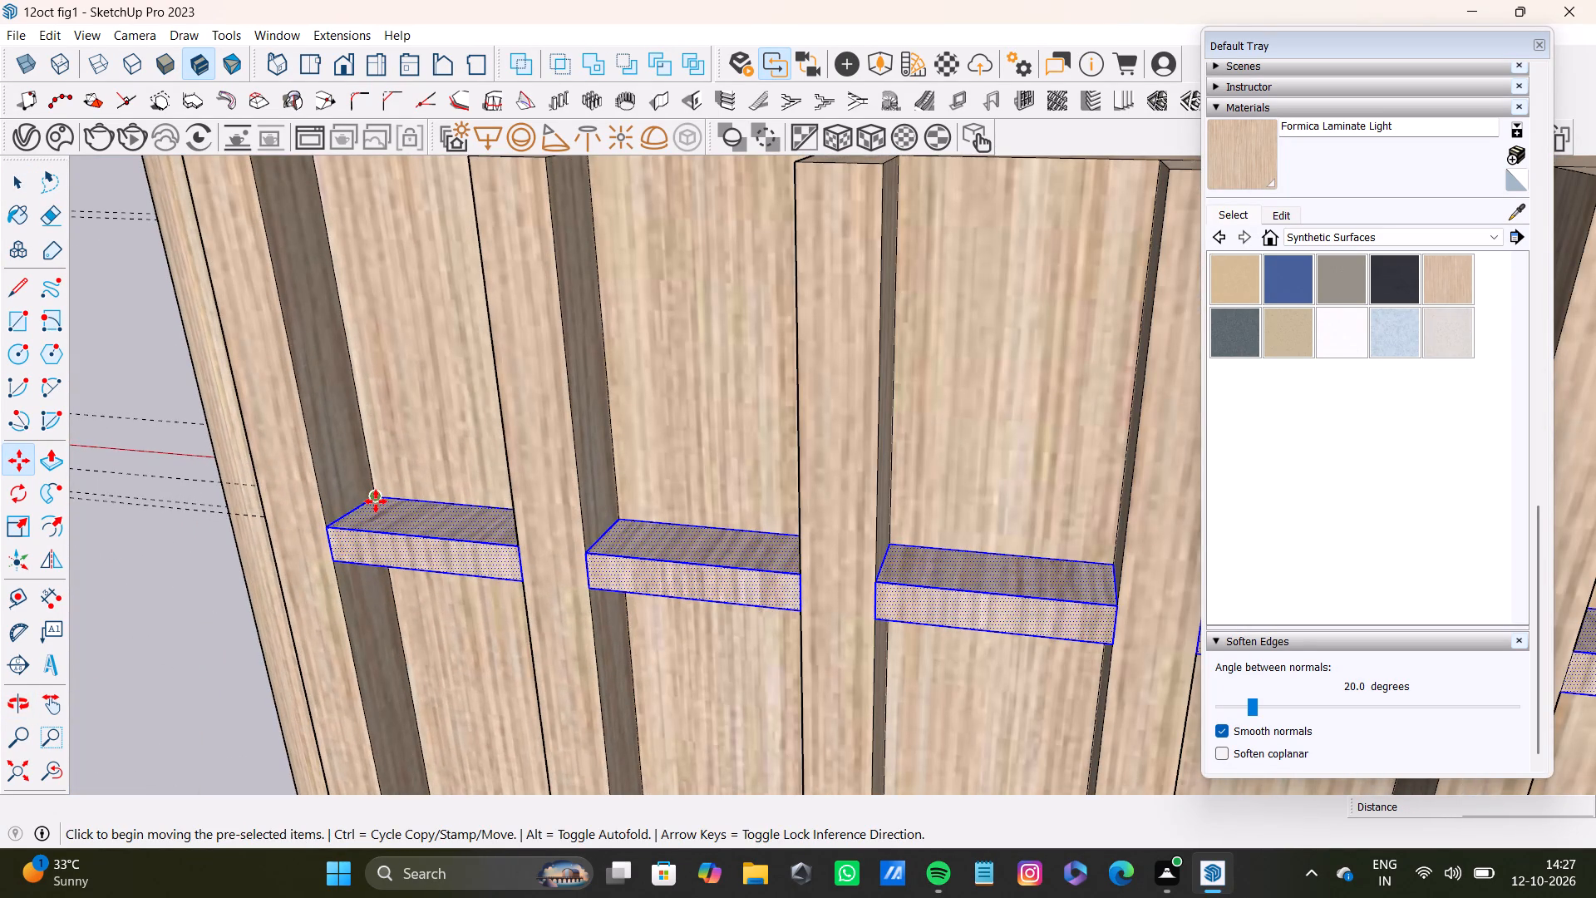
pyautogui.keyDown('ctrl'); pyautogui.click(376, 501); pyautogui.keyUp('ctrl')
pyautogui.scroll(-8, 376, 521)
pyautogui.moveTo(435, 642); pyautogui.dragTo(382, 417, button='middle')
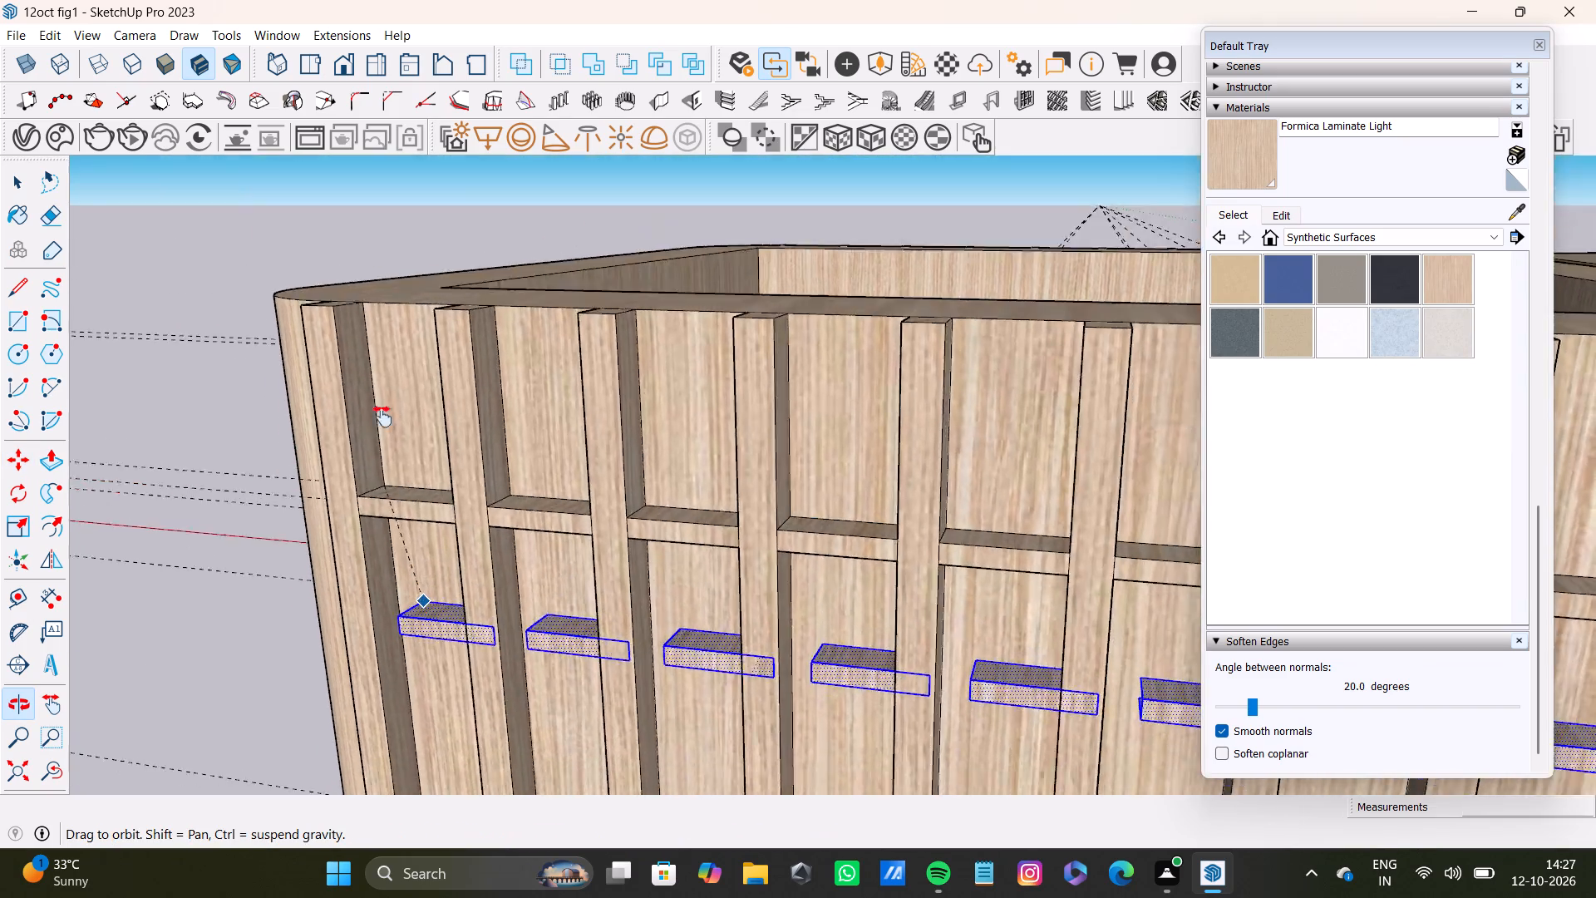
pyautogui.moveTo(382, 417); pyautogui.dragTo(433, 342, button='middle')
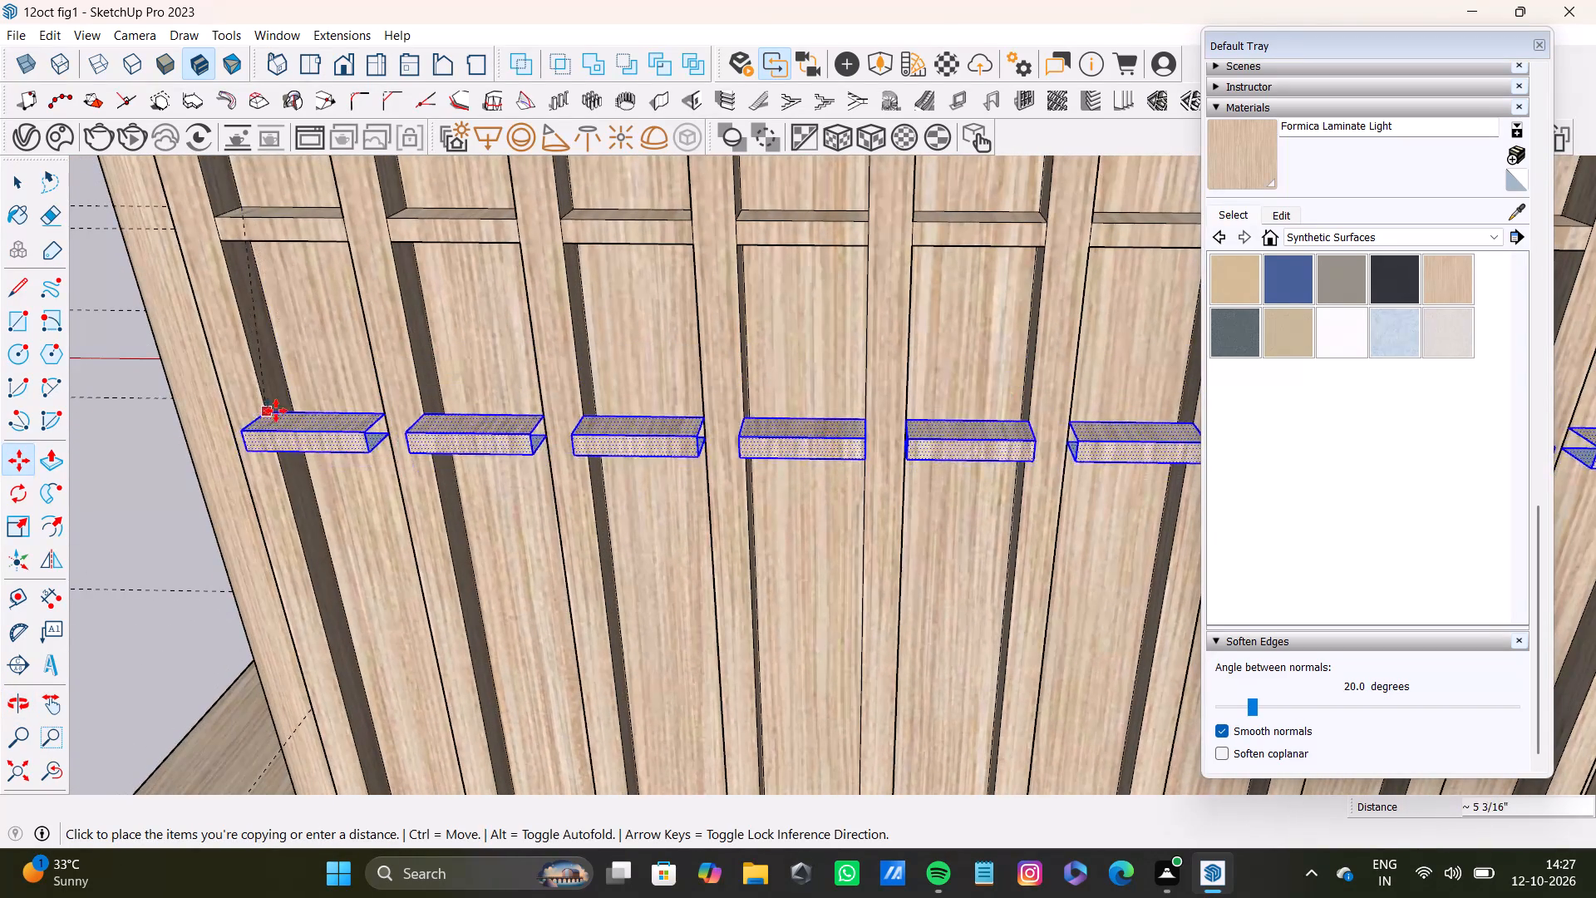
pyautogui.click(283, 404)
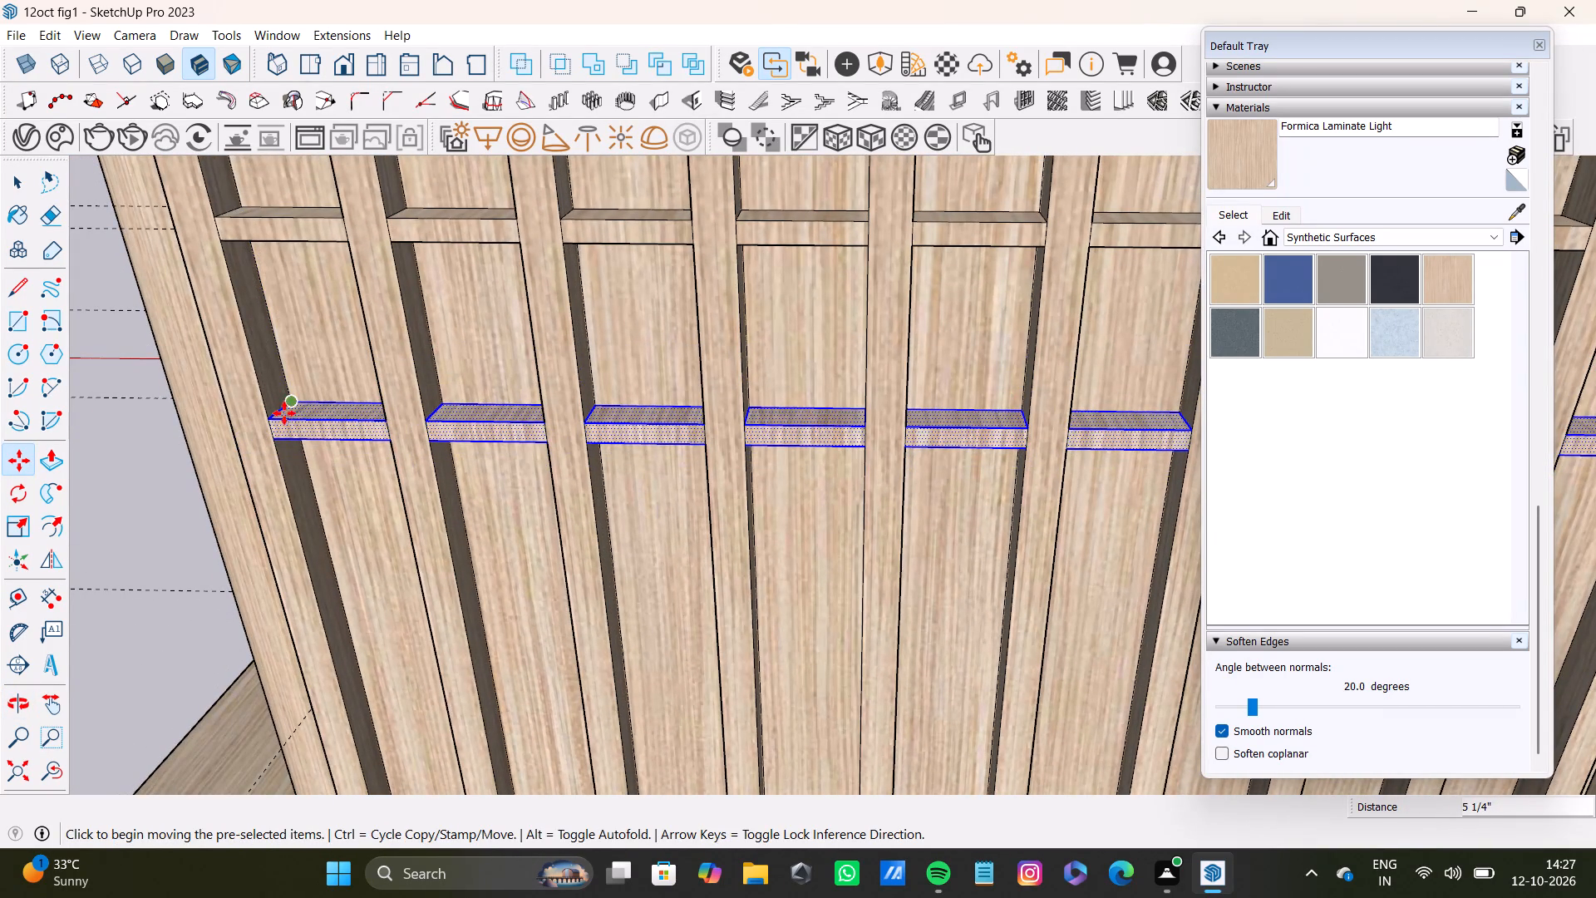
# Copy the strip row down once more to form the third row across the gaps between the vertical slats.
pyautogui.keyDown('ctrl'); pyautogui.click(291, 407); pyautogui.keyUp('ctrl')
pyautogui.scroll(-3, 295, 551)
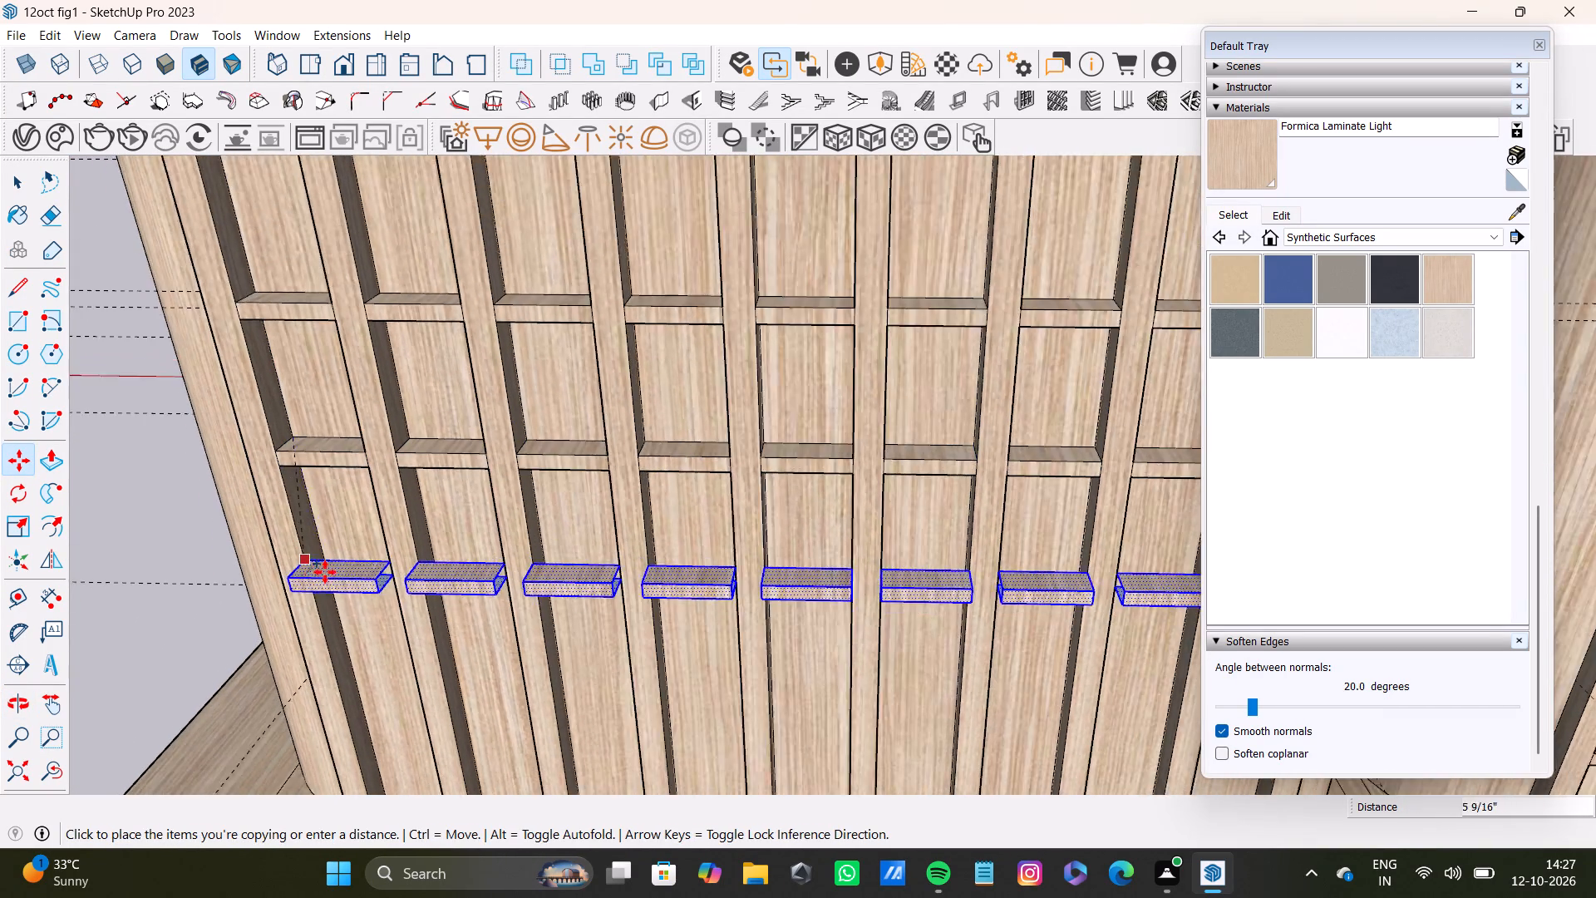
pyautogui.keyDown('shift'); pyautogui.moveTo(326, 570); pyautogui.dragTo(279, 621, button='middle'); pyautogui.keyUp('shift')
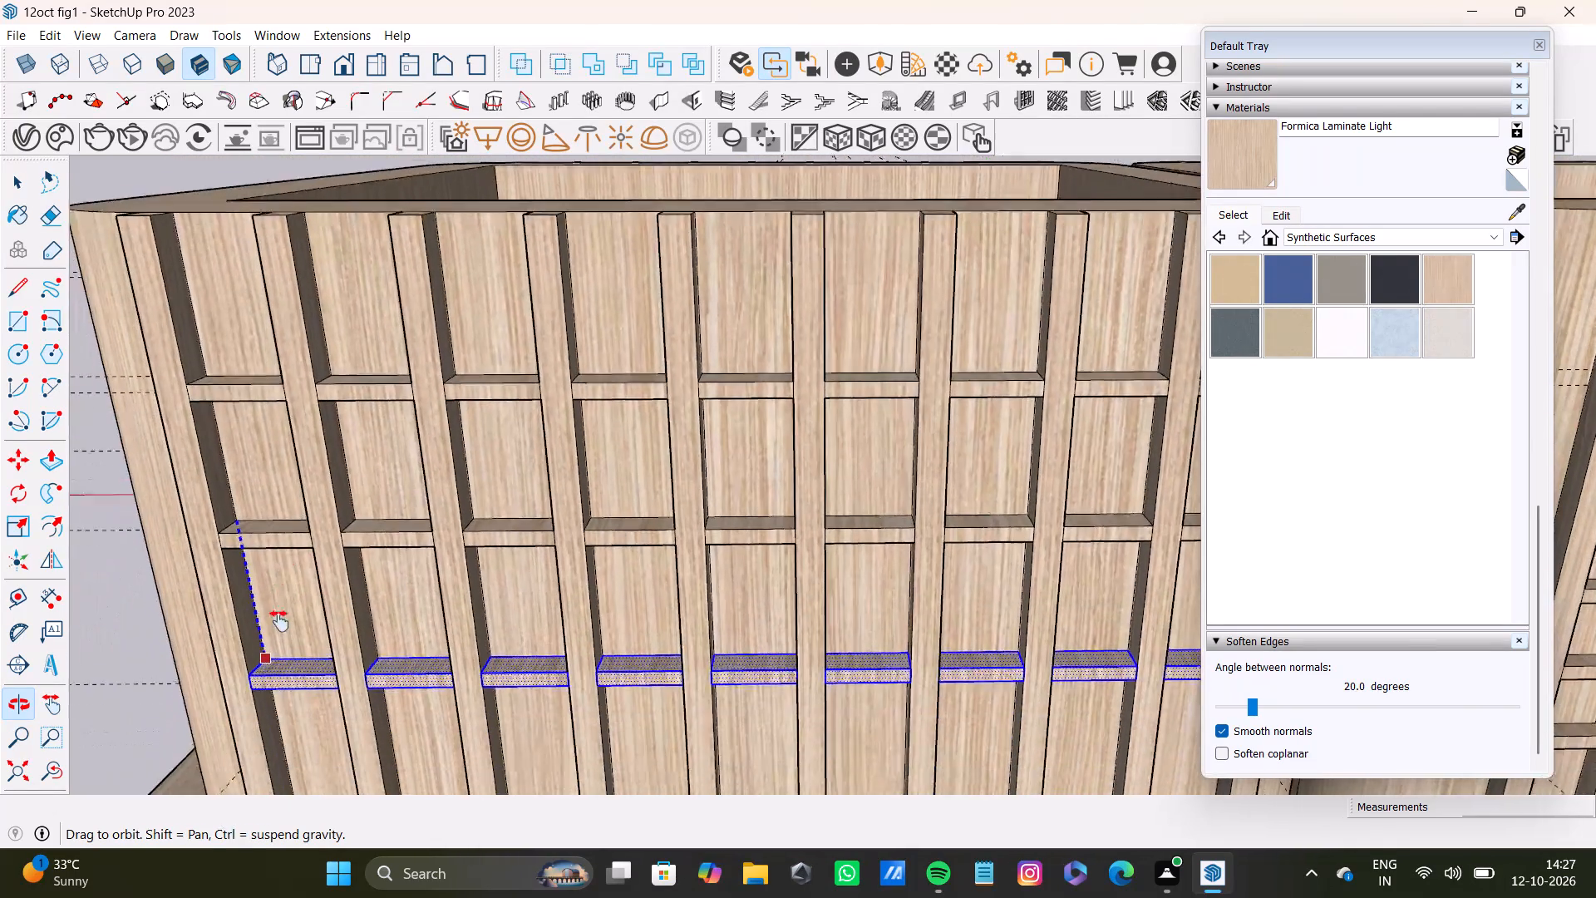
pyautogui.keyDown('shift'); pyautogui.moveTo(279, 621); pyautogui.dragTo(278, 527, button='middle'); pyautogui.keyUp('shift')
pyautogui.scroll(-7, 278, 529)
pyautogui.keyDown('shift'); pyautogui.moveTo(387, 522); pyautogui.dragTo(387, 425, button='middle'); pyautogui.keyUp('shift')
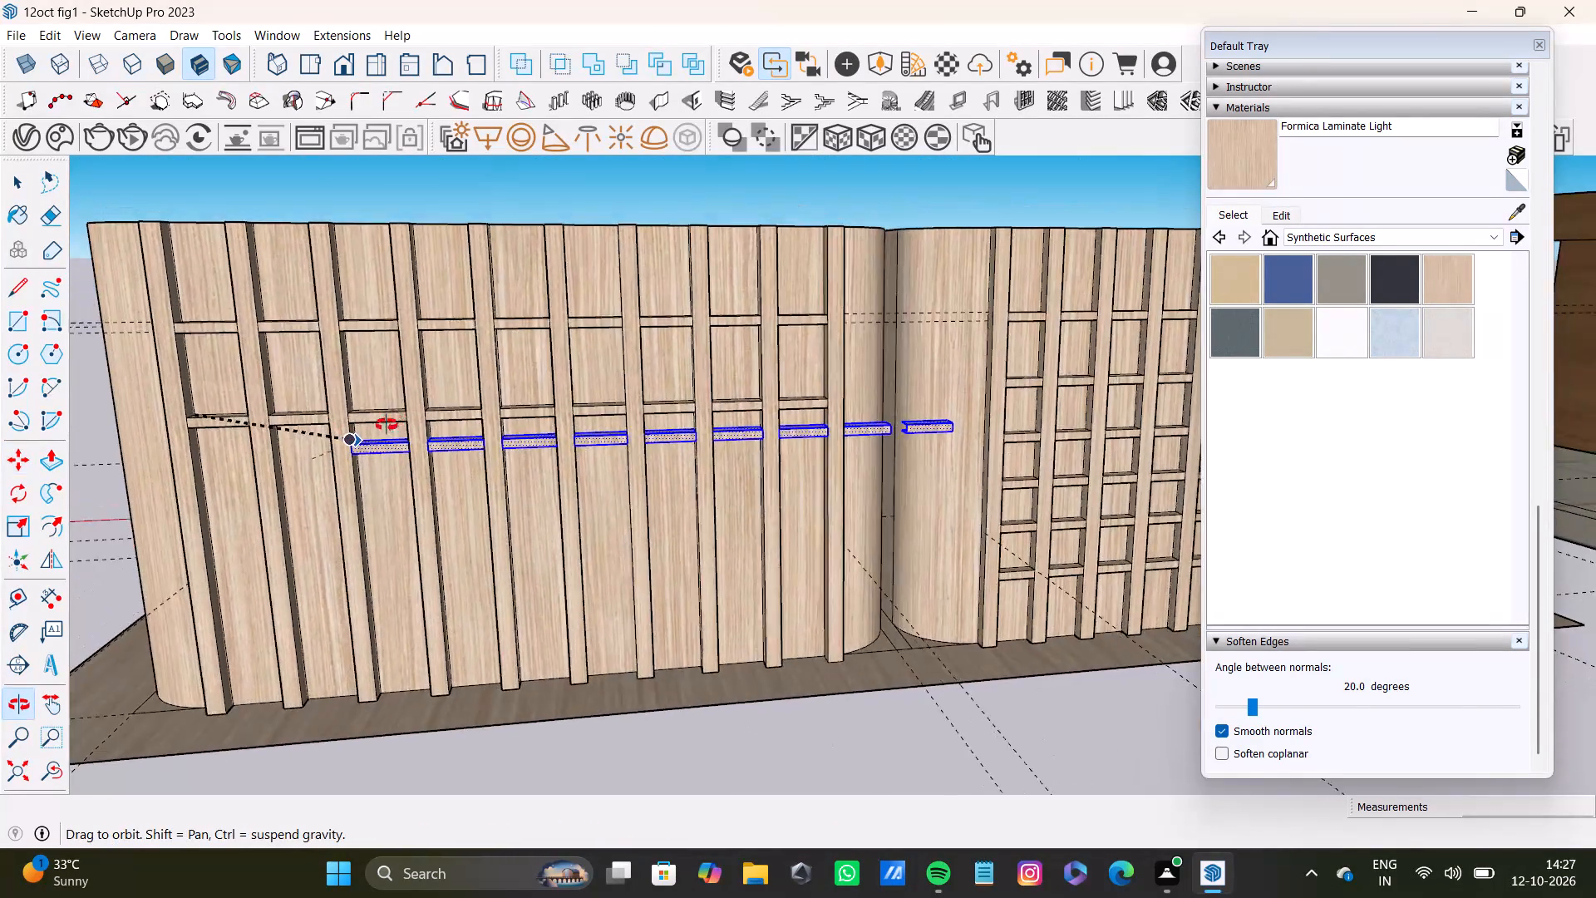
pyautogui.keyDown('shift'); pyautogui.moveTo(387, 425); pyautogui.dragTo(340, 439, button='middle'); pyautogui.keyUp('shift')
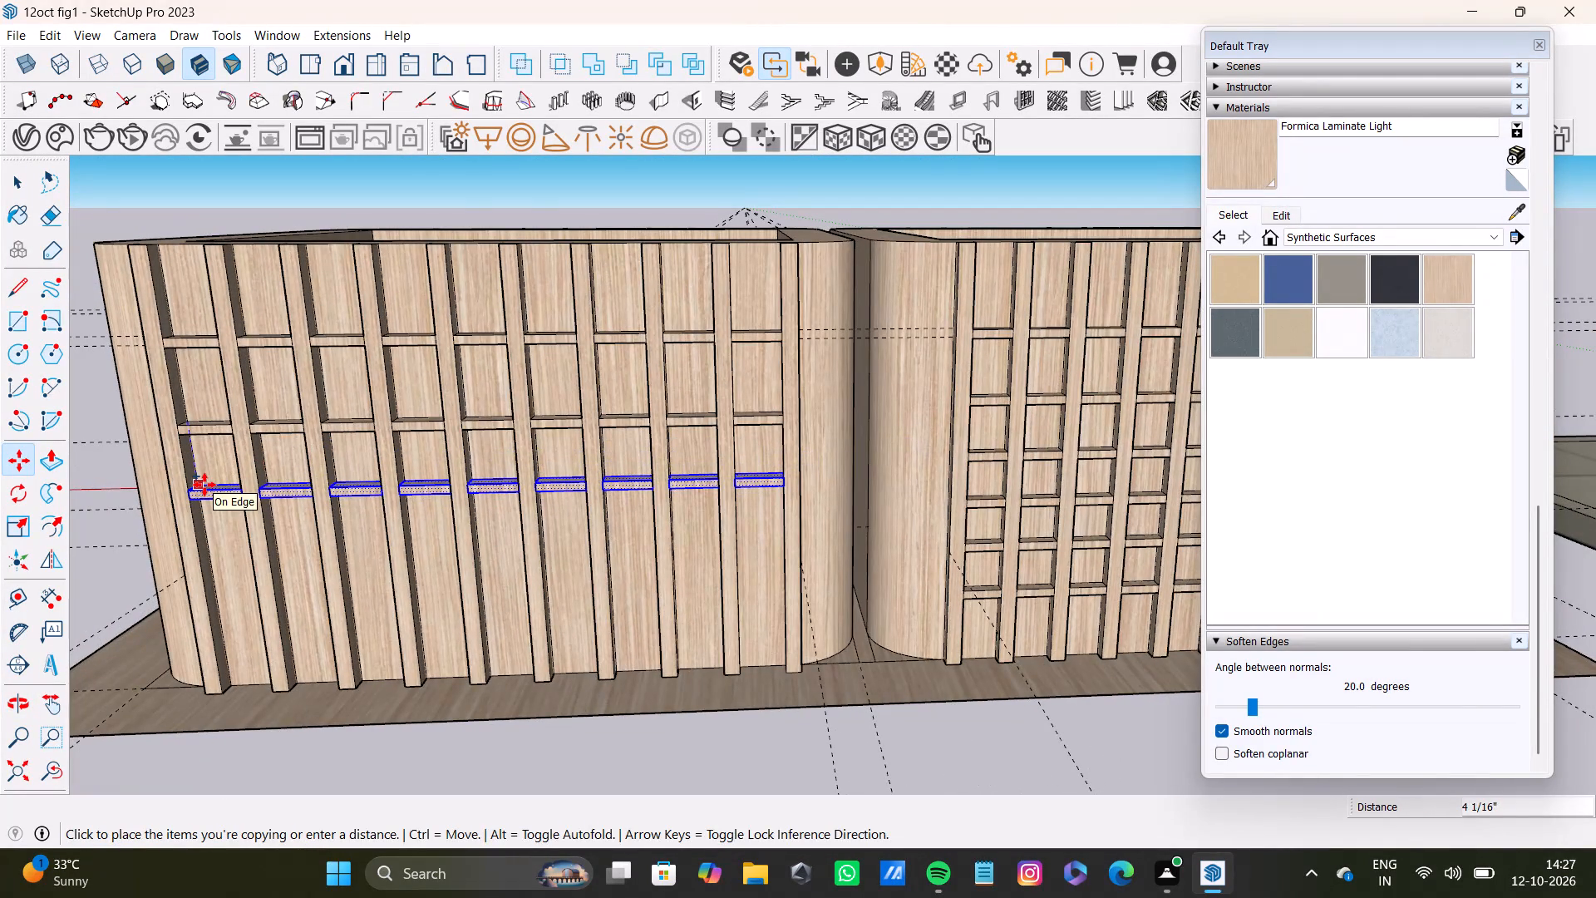
pyautogui.click(204, 485)
# Copy the third strip row down the front face to form the fourth row between the vertical slats.
pyautogui.scroll(7, 211, 496)
pyautogui.moveTo(211, 496); pyautogui.dragTo(121, 558, button='middle')
pyautogui.scroll(5, 149, 516)
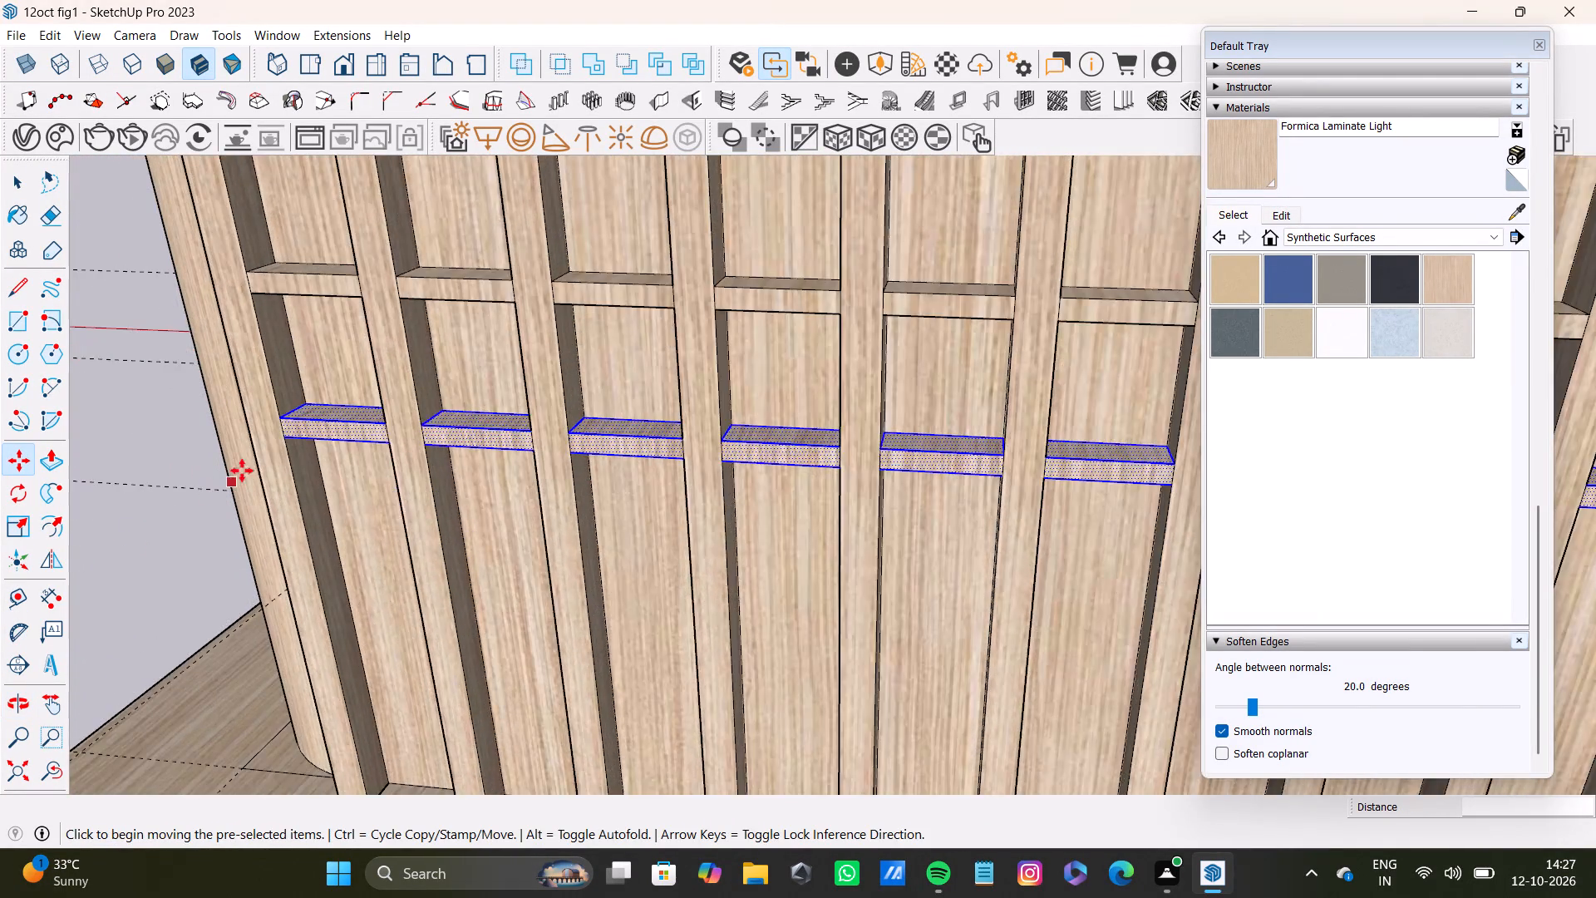
pyautogui.scroll(2, 242, 471)
pyautogui.click(330, 384)
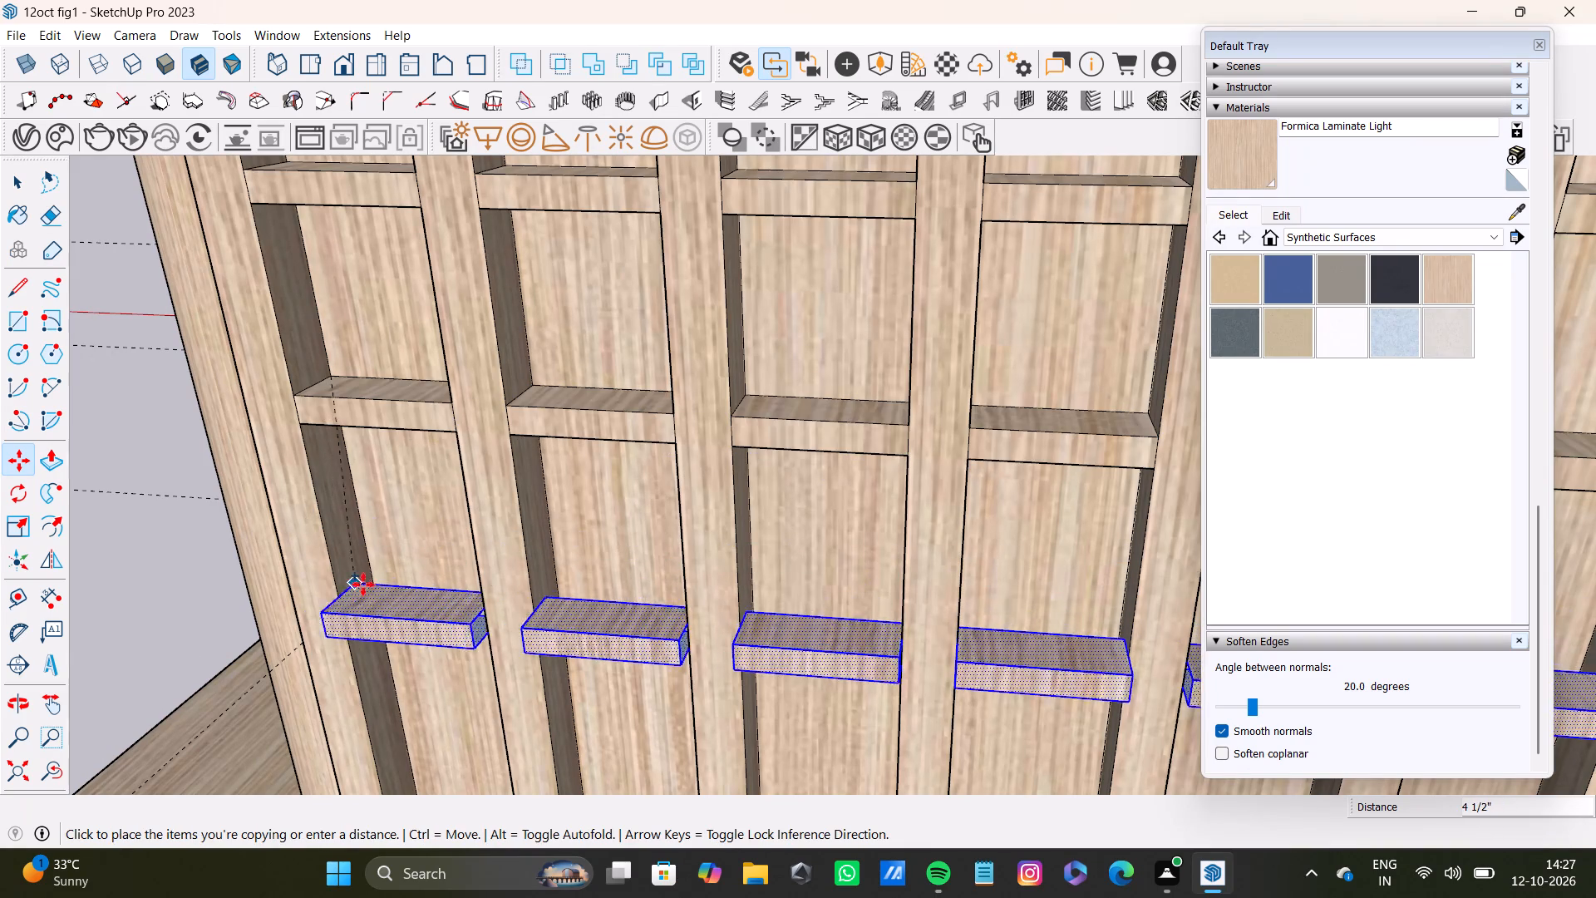
pyautogui.click(361, 566)
# Copy the fourth strip row 4 5/8" down to form the lowest row above the base.
pyautogui.click(368, 567)
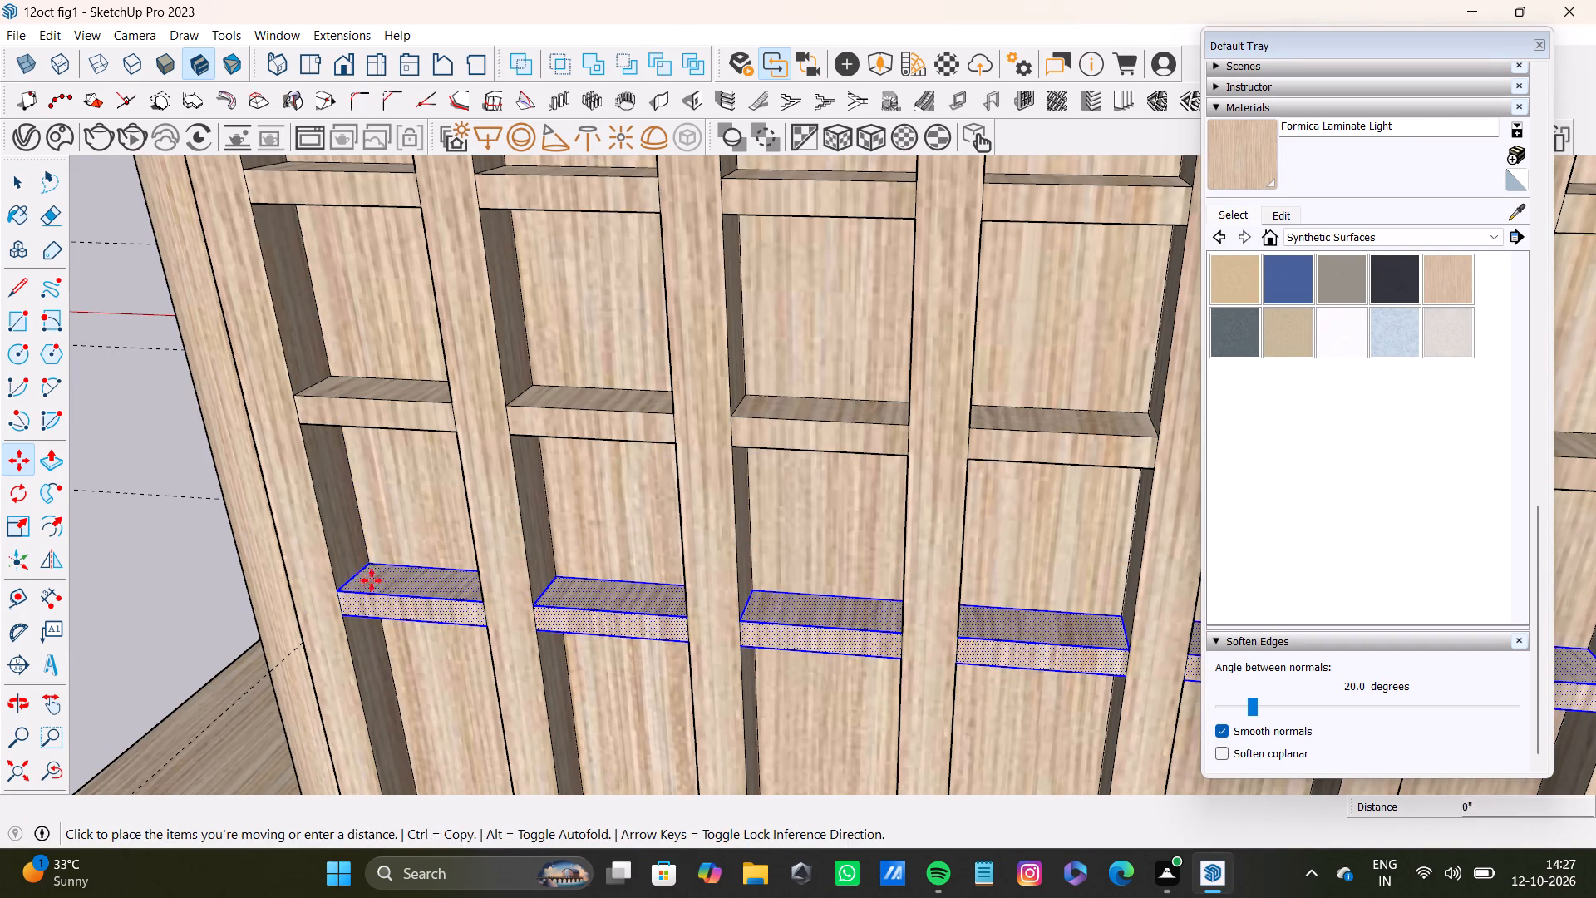
pyautogui.scroll(-5, 381, 614)
pyautogui.moveTo(412, 645); pyautogui.dragTo(411, 375, button='middle')
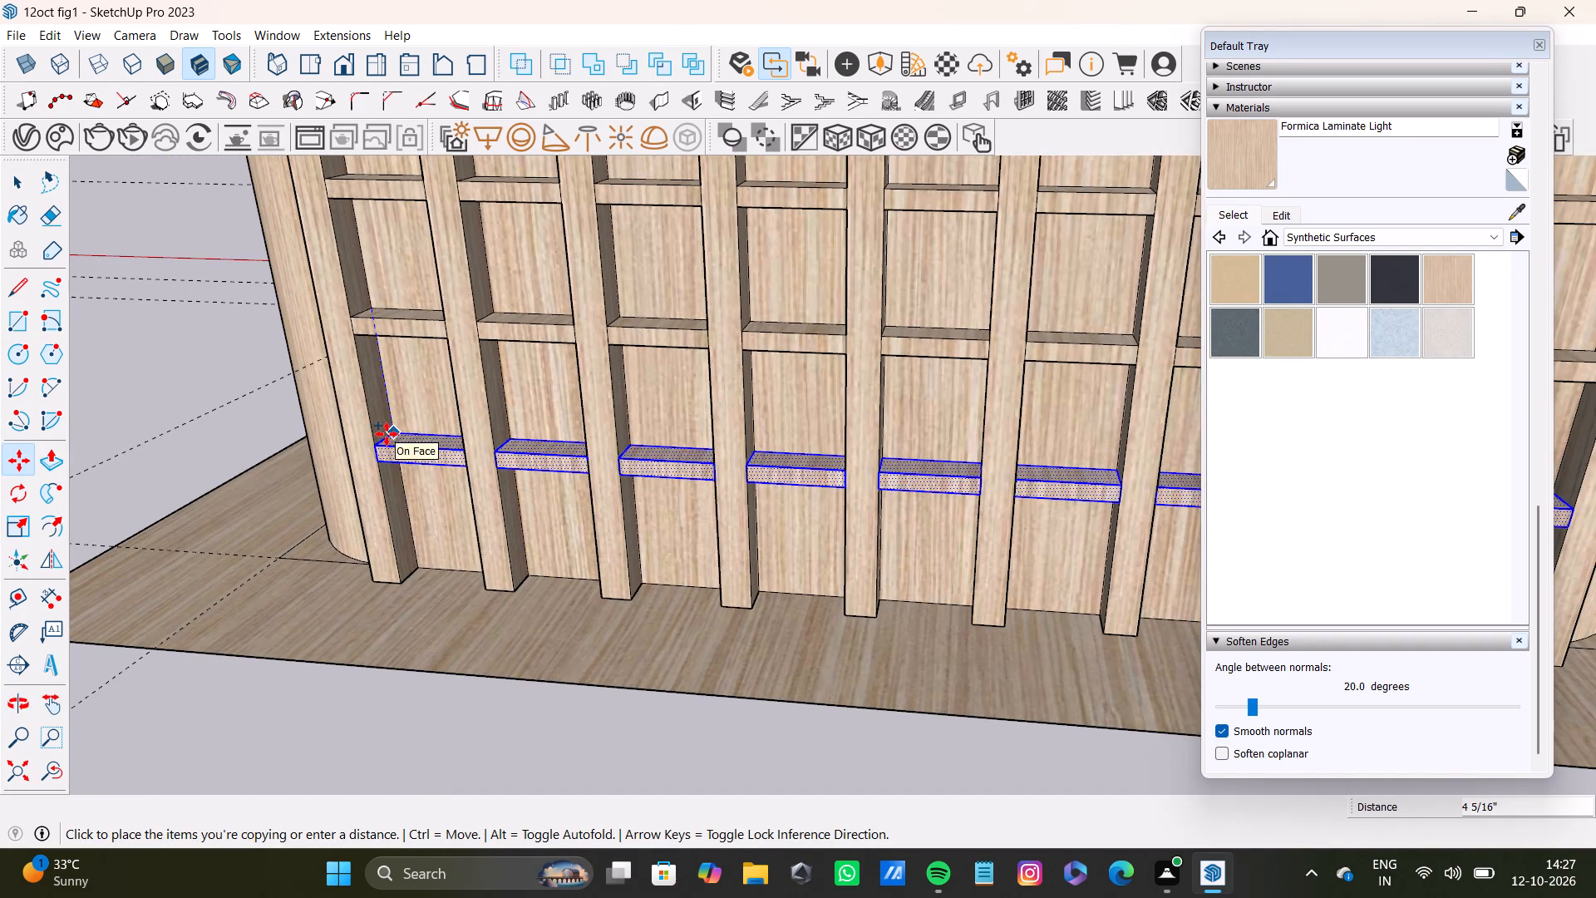
pyautogui.click(387, 442)
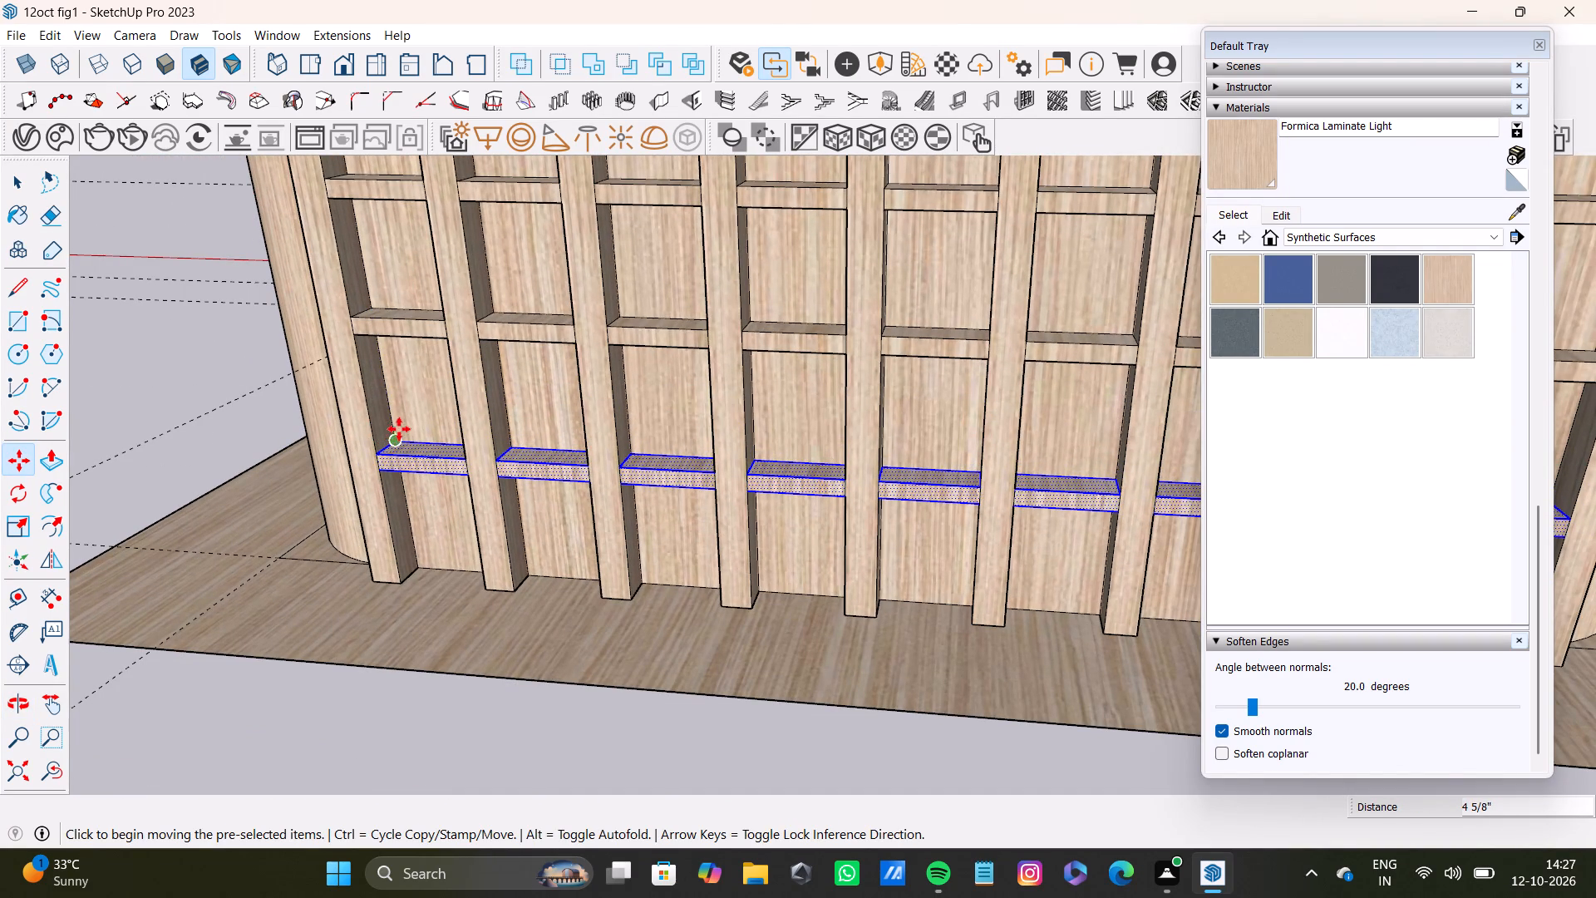
# Push/Pull the underside face of the base beneath both boxes outward by 6 5/16".
pyautogui.scroll(-8, 470, 373)
pyautogui.moveTo(484, 379); pyautogui.dragTo(640, 498, button='middle')
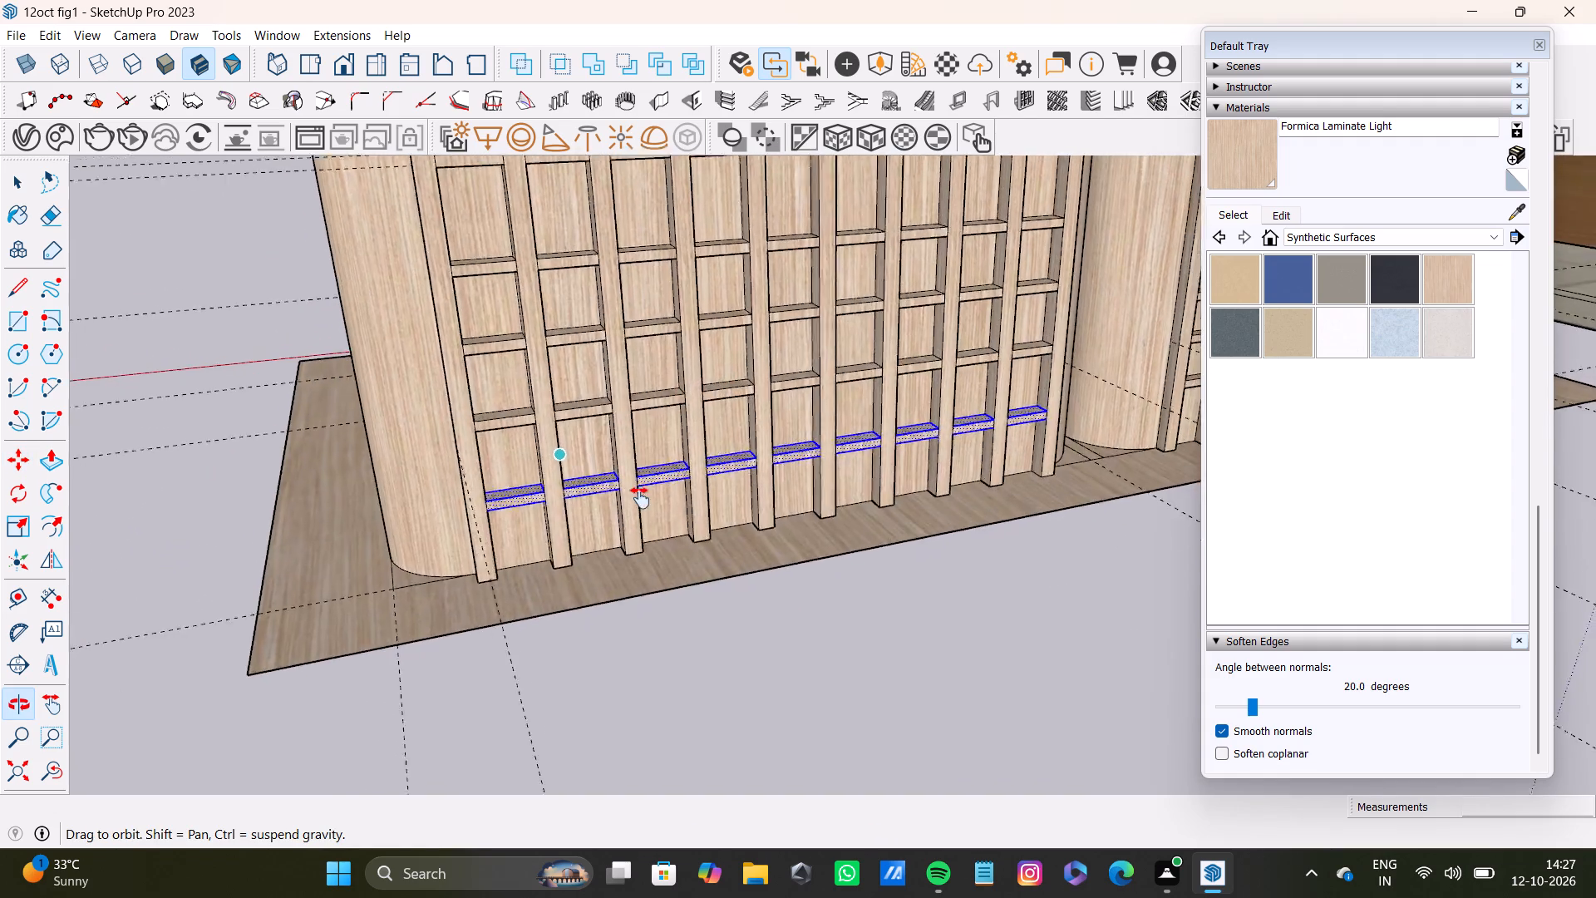
pyautogui.moveTo(640, 498); pyautogui.dragTo(556, 535, button='middle')
pyautogui.scroll(-9, 570, 518)
pyautogui.moveTo(847, 507); pyautogui.dragTo(517, 321, button='middle')
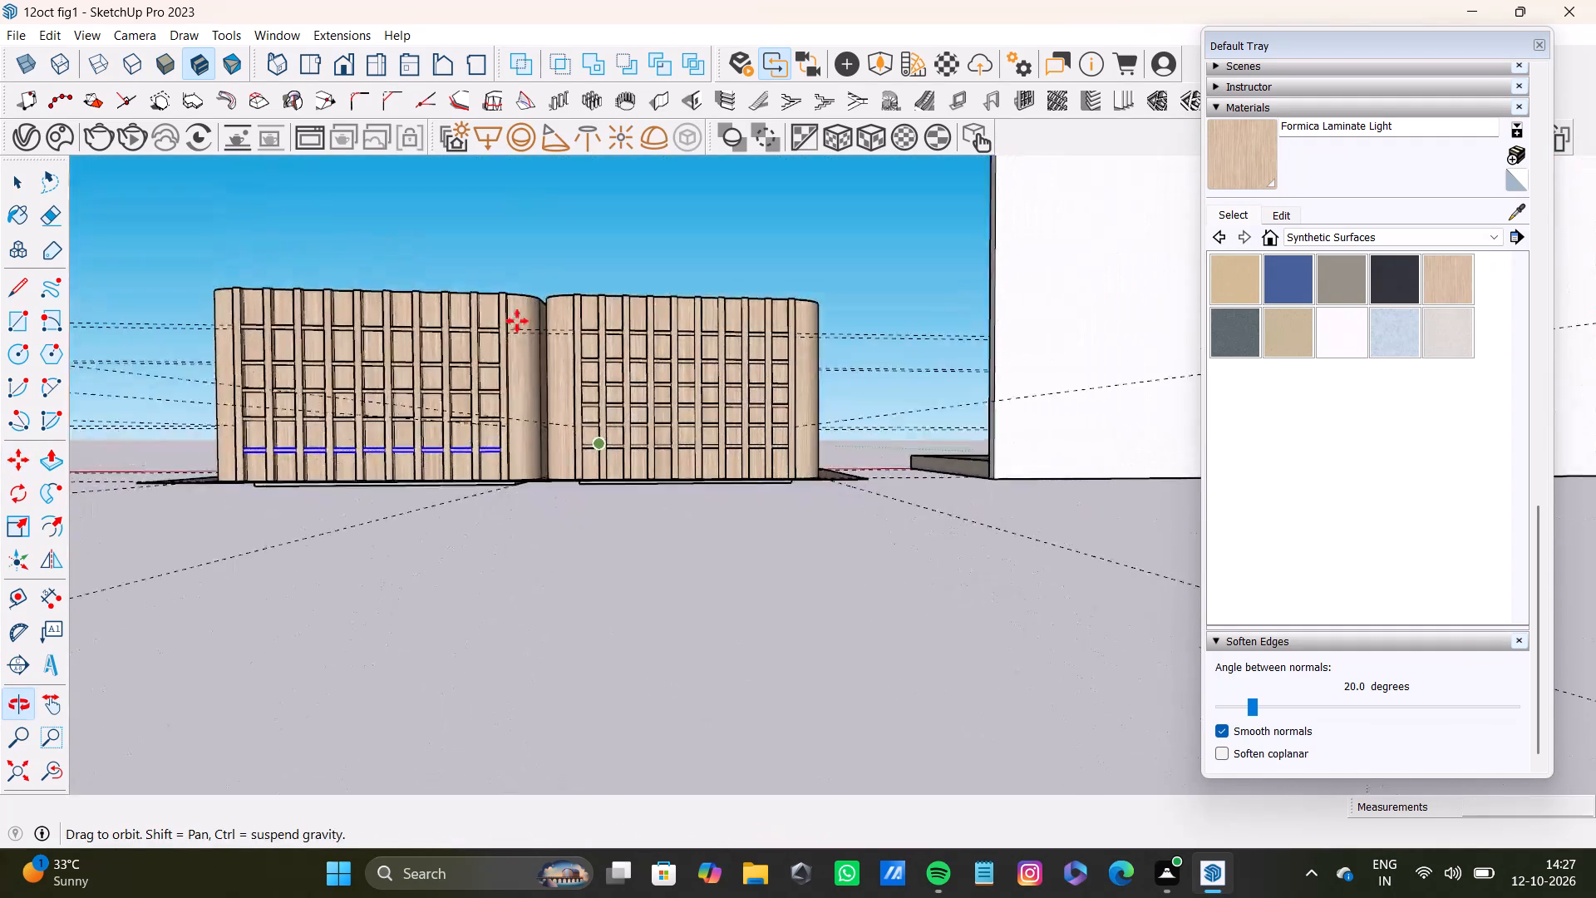
pyautogui.scroll(3, 514, 466)
pyautogui.moveTo(532, 435); pyautogui.dragTo(493, 141, button='middle')
pyautogui.scroll(3, 624, 360)
pyautogui.press('space')
pyautogui.click(592, 390)
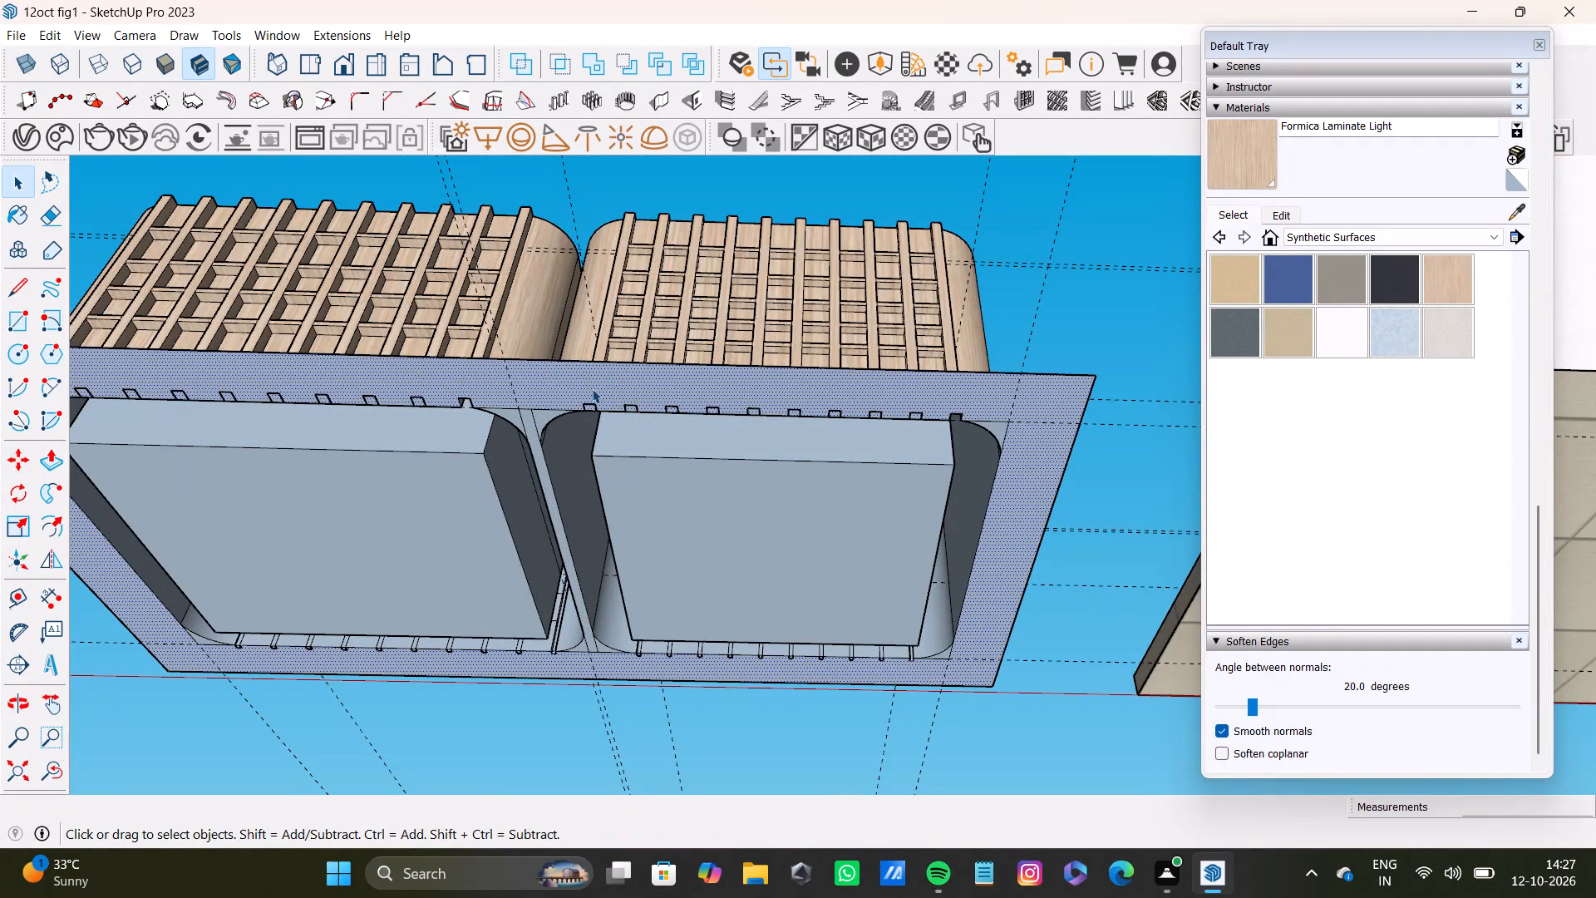
pyautogui.press('p')
pyautogui.moveTo(589, 392); pyautogui.dragTo(595, 450)
# Examine the thickened base and both lattice boxes from below, from the side and from above.
pyautogui.scroll(-3, 595, 467)
pyautogui.moveTo(630, 515); pyautogui.dragTo(673, 654, button='middle')
pyautogui.scroll(-6, 674, 653)
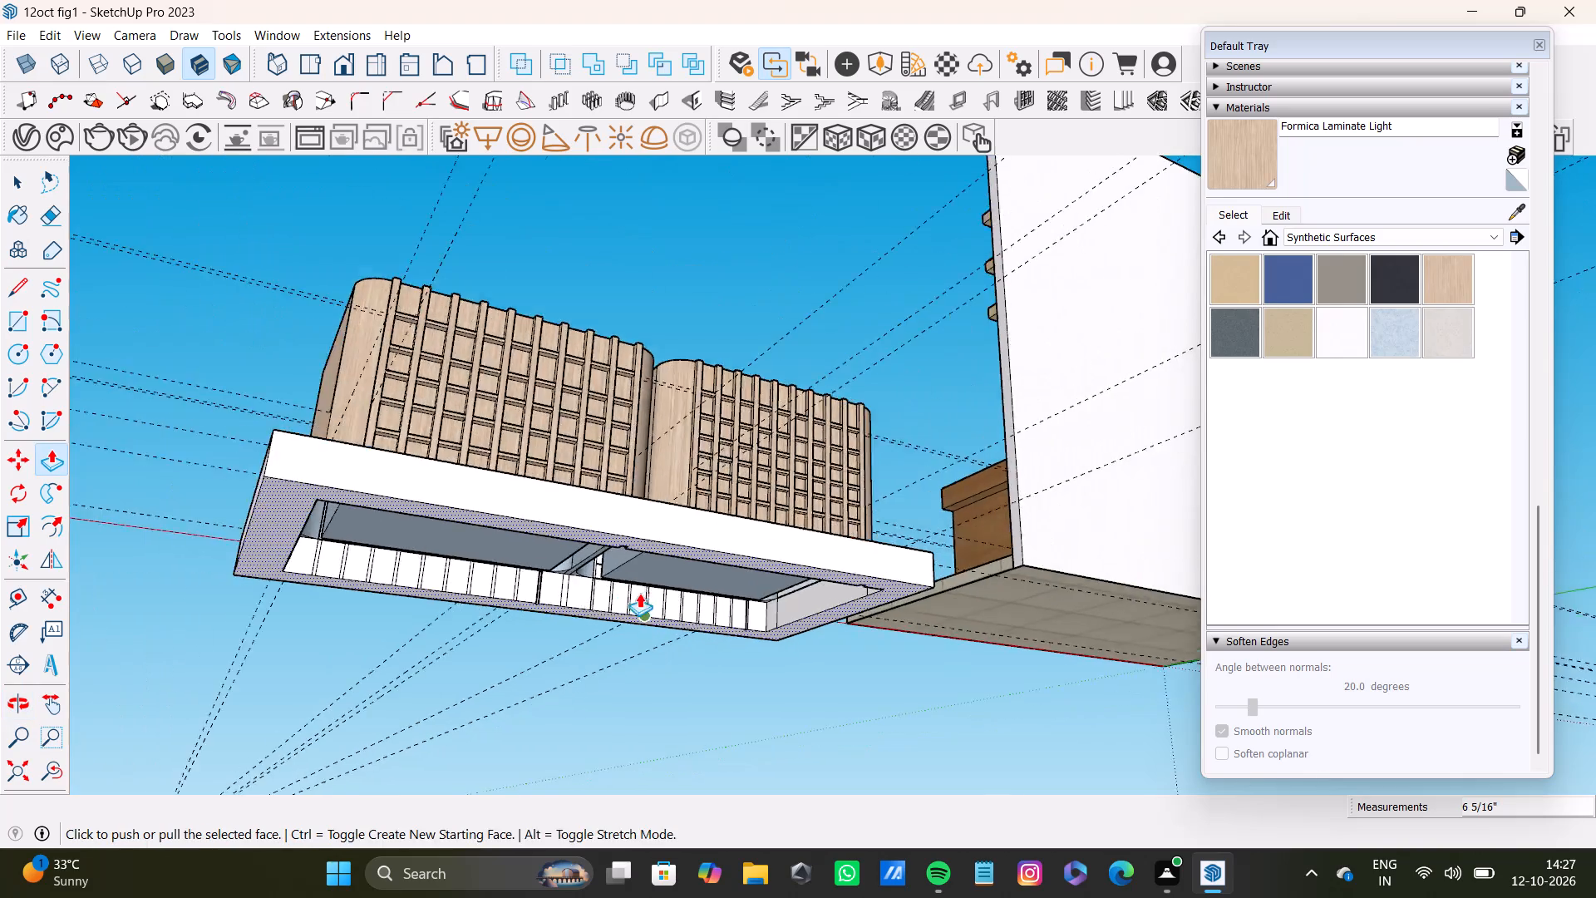
pyautogui.scroll(-4, 639, 593)
pyautogui.keyDown('shift'); pyautogui.moveTo(636, 575); pyautogui.dragTo(731, 489, button='middle'); pyautogui.keyUp('shift')
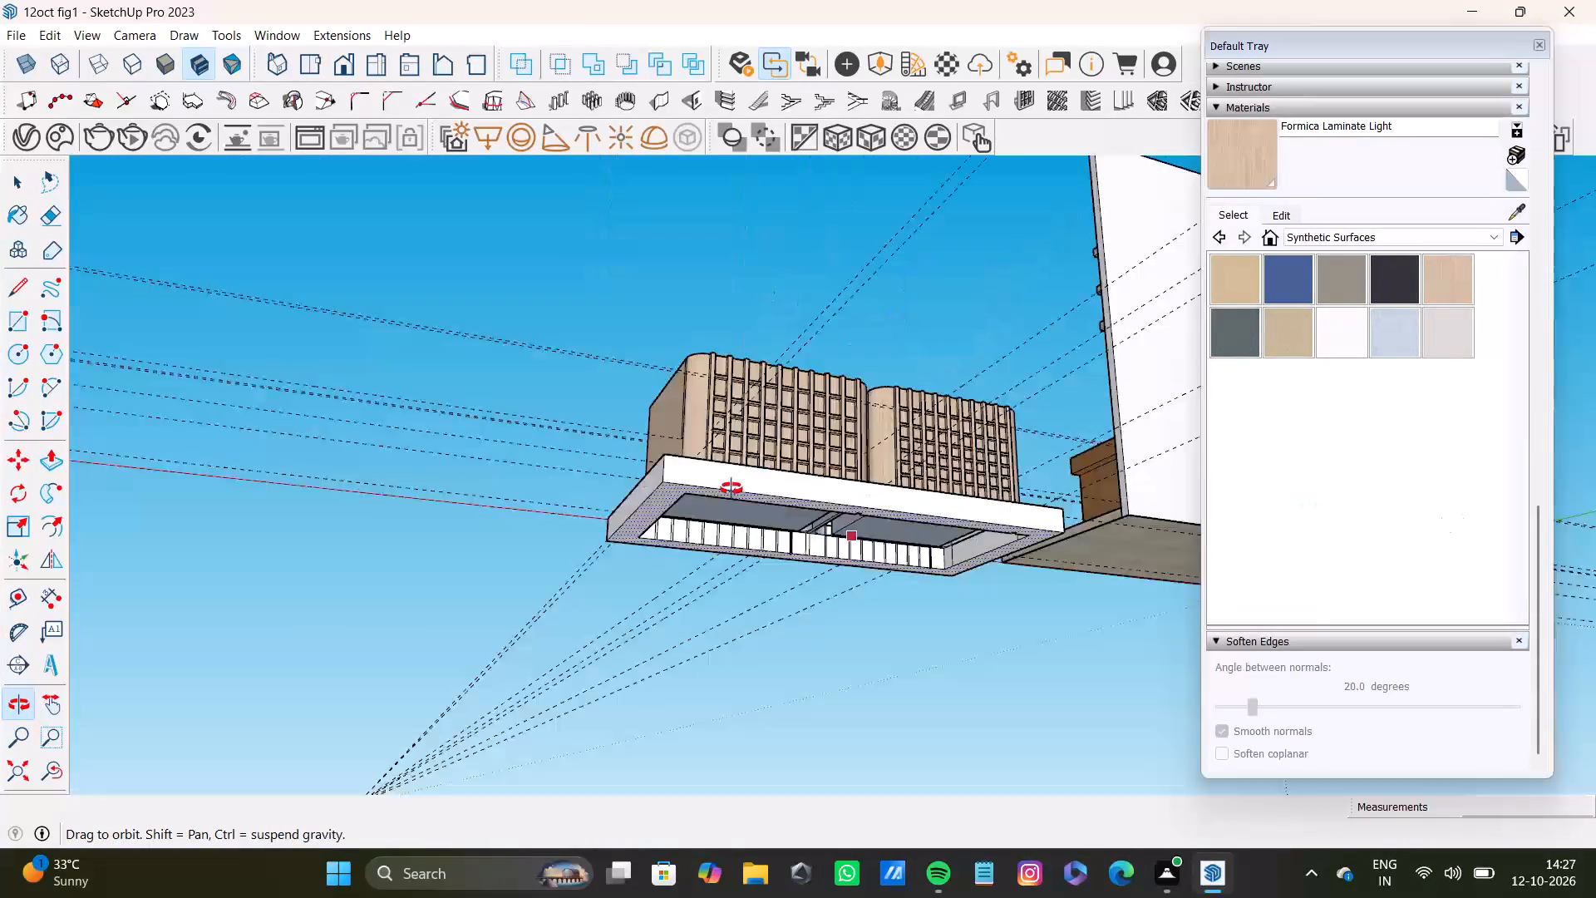
pyautogui.keyDown('shift'); pyautogui.moveTo(731, 489); pyautogui.dragTo(688, 661, button='middle'); pyautogui.keyUp('shift')
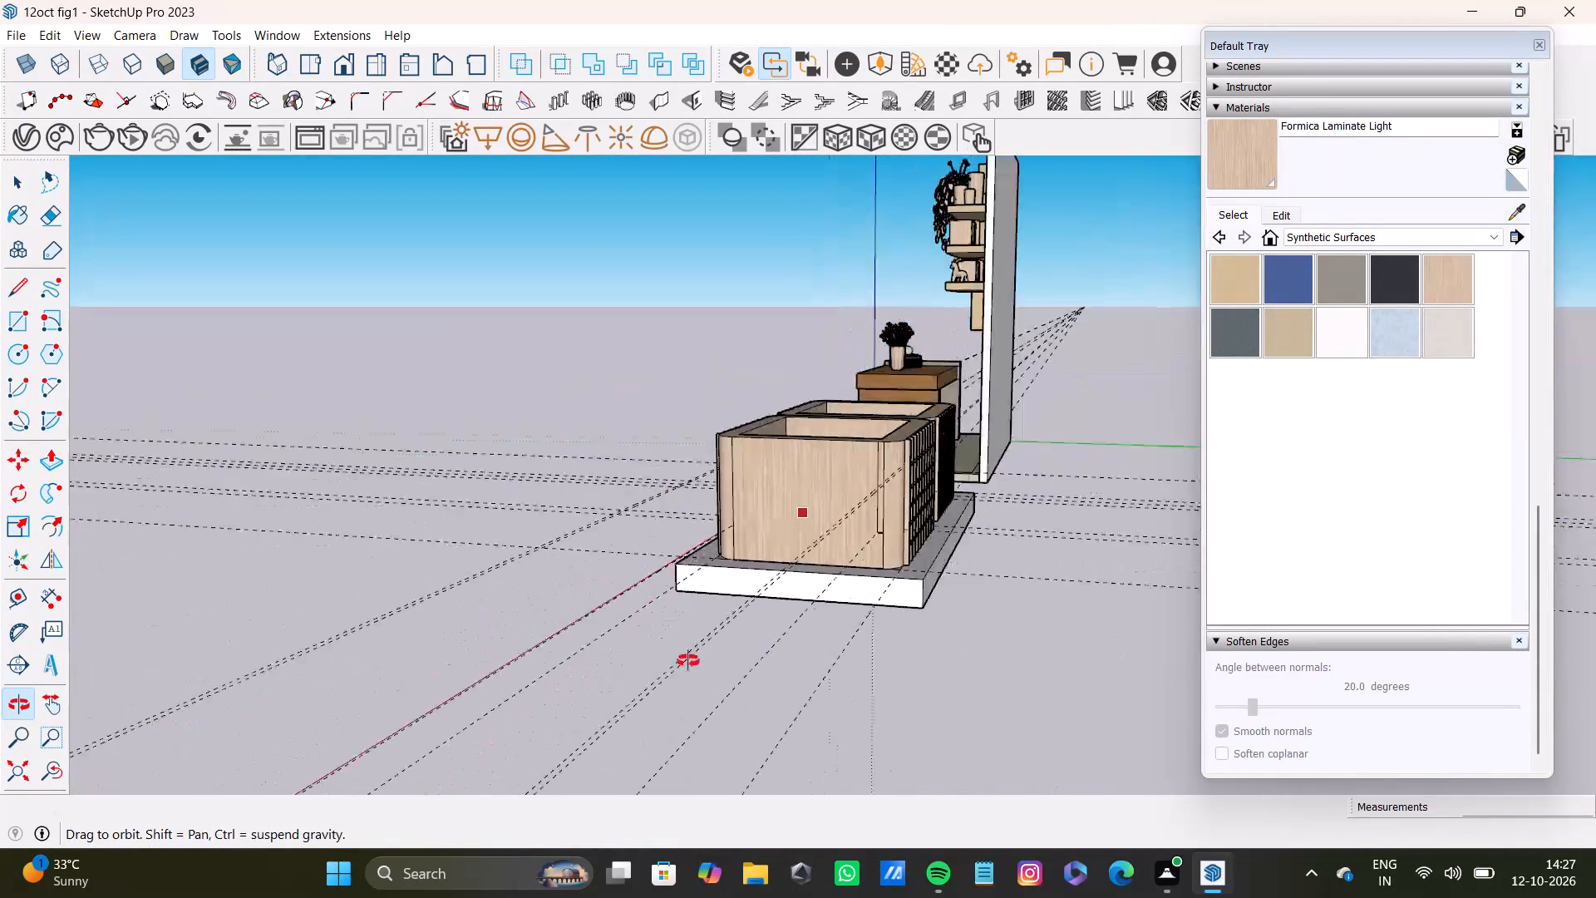
pyautogui.keyDown('shift'); pyautogui.moveTo(688, 661); pyautogui.dragTo(707, 712, button='middle'); pyautogui.keyUp('shift')
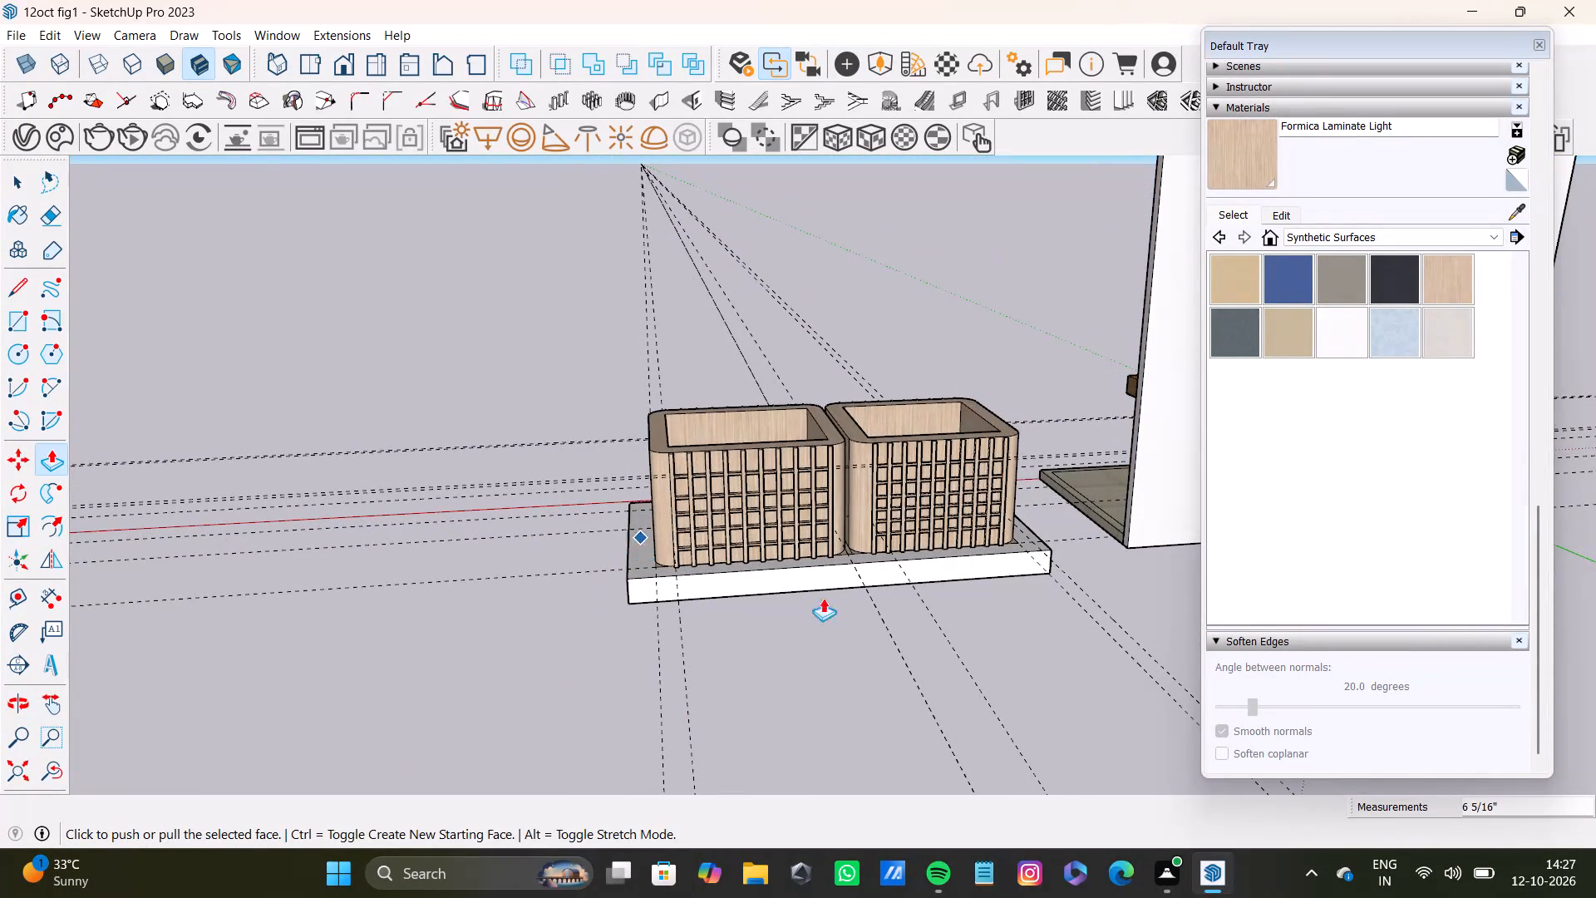
pyautogui.scroll(14, 601, 577)
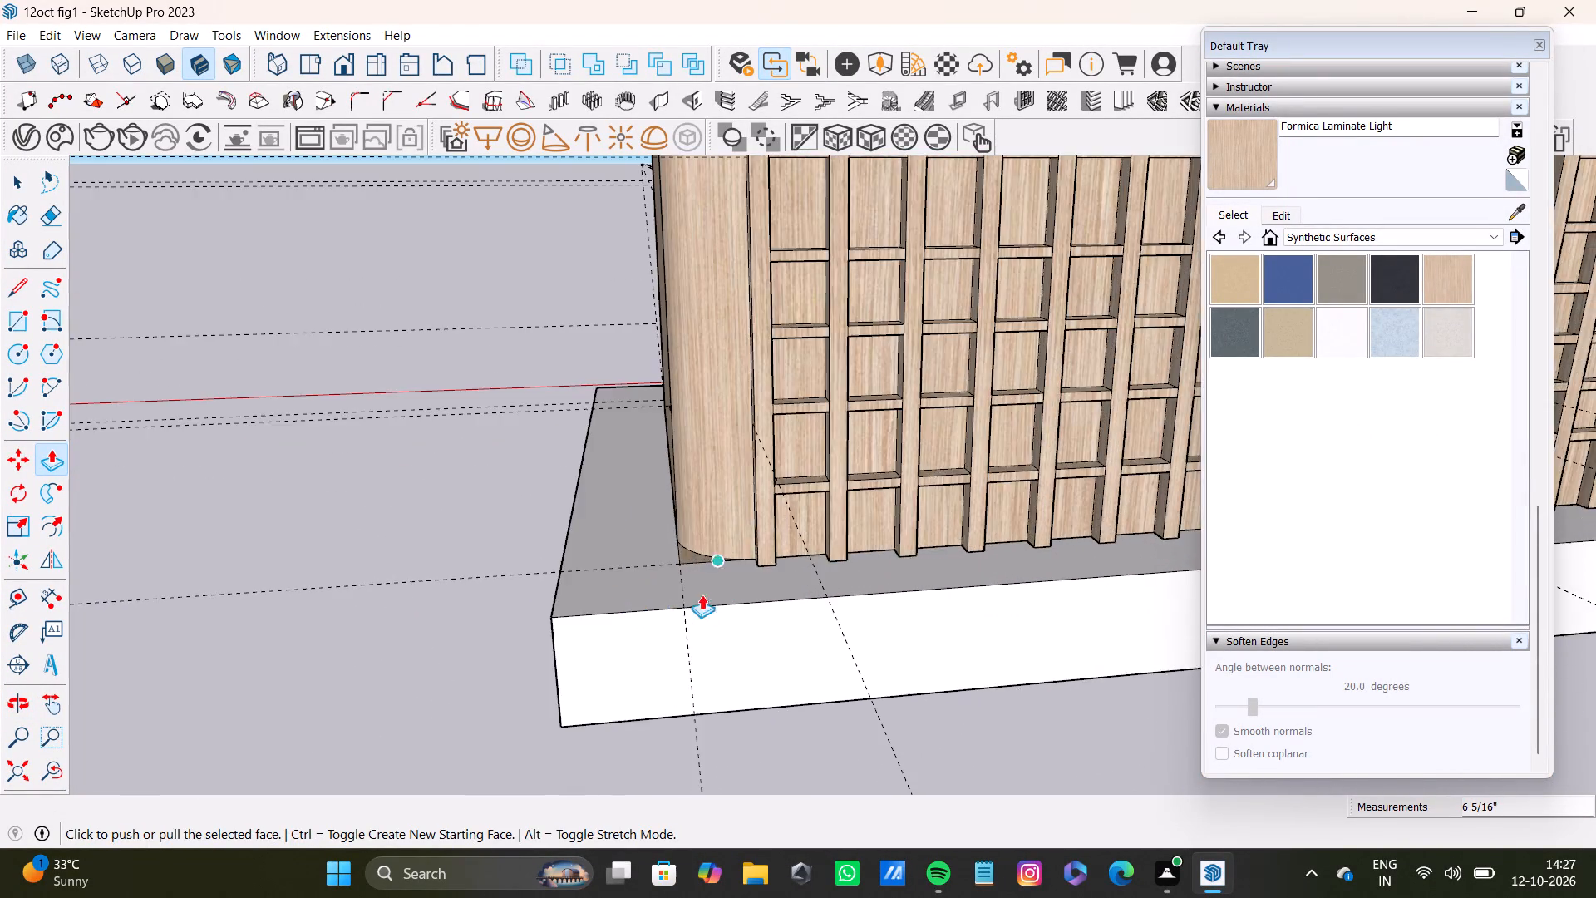
pyautogui.moveTo(697, 599); pyautogui.dragTo(573, 784, button='middle')
pyautogui.scroll(-9, 572, 767)
pyautogui.keyDown('shift'); pyautogui.moveTo(628, 706); pyautogui.dragTo(604, 398, button='middle'); pyautogui.keyUp('shift')
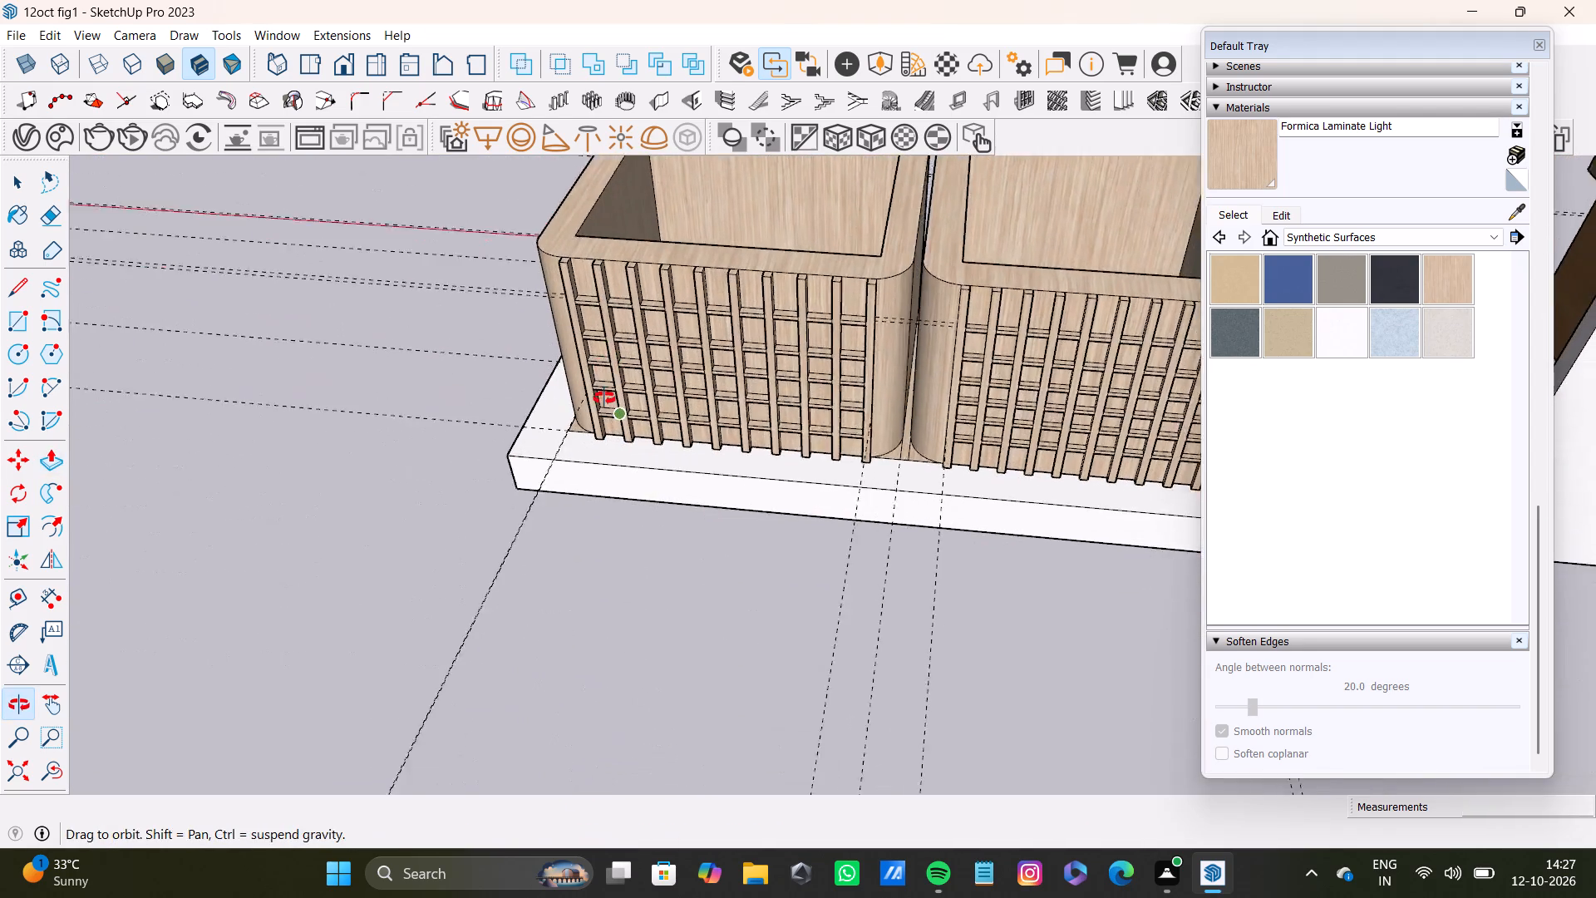
pyautogui.keyDown('shift'); pyautogui.moveTo(604, 398); pyautogui.dragTo(633, 405, button='middle'); pyautogui.keyUp('shift')
pyautogui.scroll(-9, 819, 469)
pyautogui.keyDown('shift'); pyautogui.moveTo(815, 468); pyautogui.dragTo(835, 453, button='middle'); pyautogui.keyUp('shift')
pyautogui.press('space')
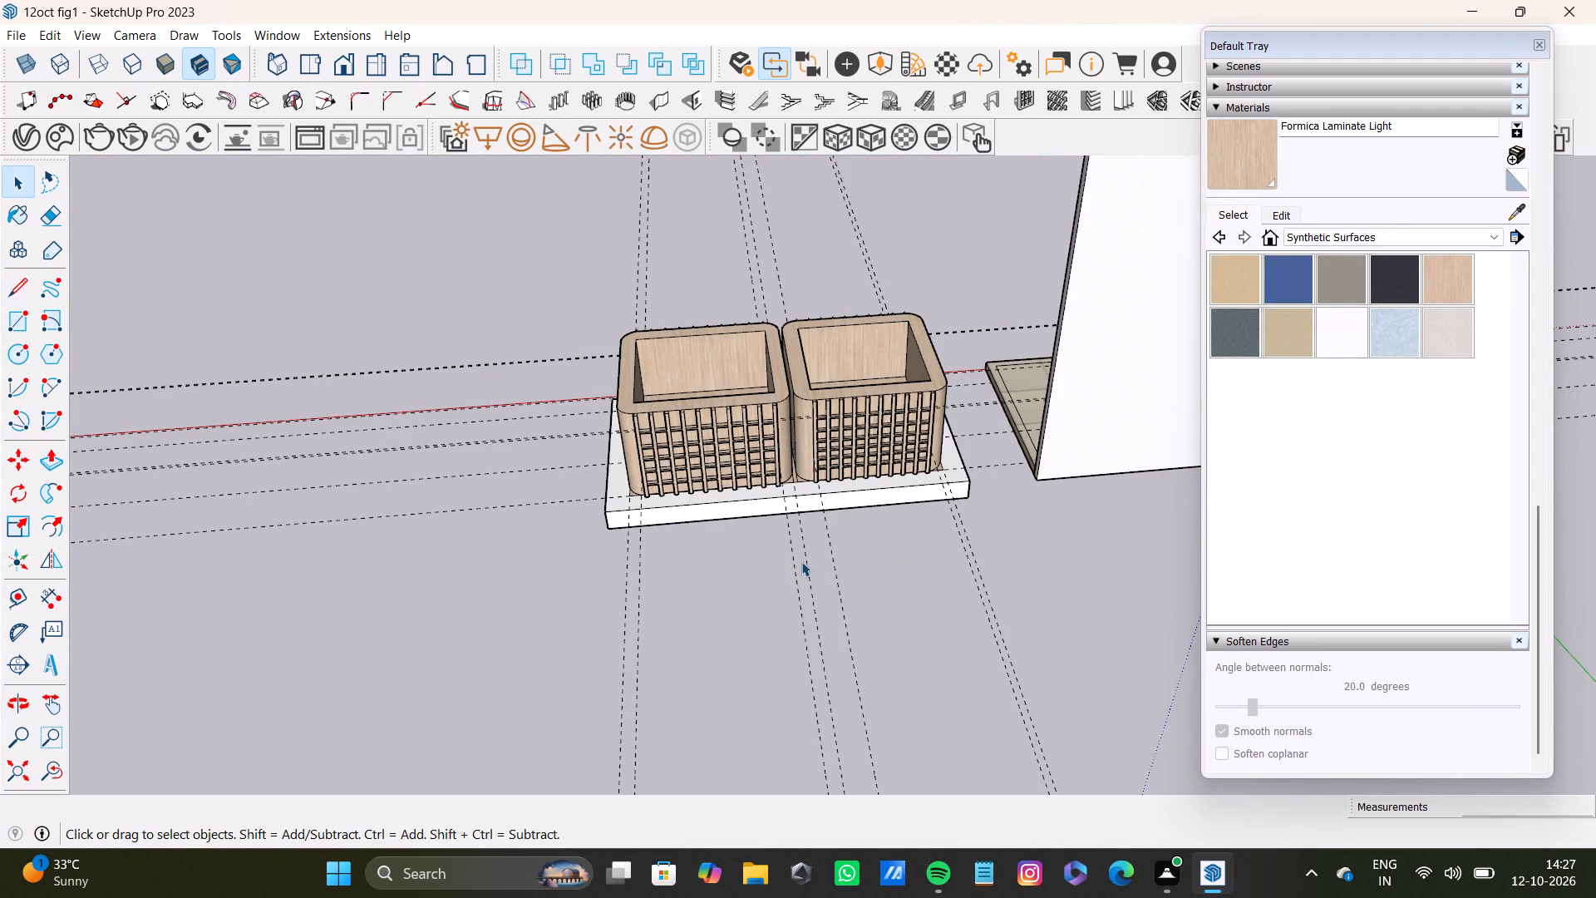
# Draw a 2 Point Arc across the base top's front-left corner between the guide intersections, with a bulge of about 2".
pyautogui.scroll(6, 647, 513)
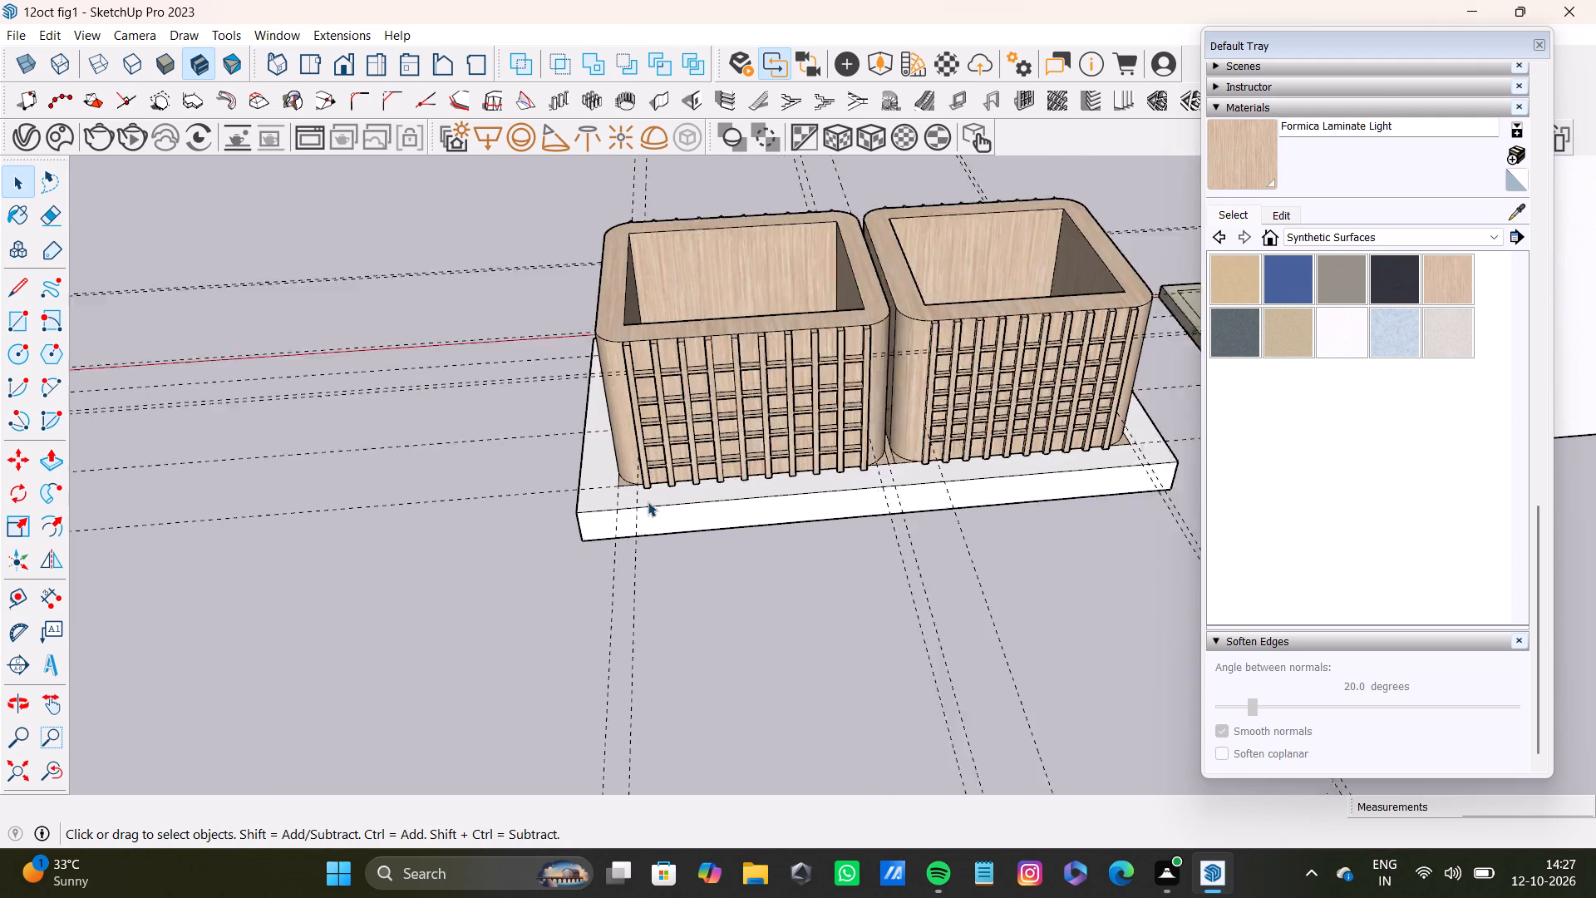
pyautogui.scroll(1, 648, 501)
pyautogui.scroll(-8, 673, 524)
pyautogui.keyDown('shift'); pyautogui.moveTo(673, 522); pyautogui.dragTo(714, 502, button='middle'); pyautogui.keyUp('shift')
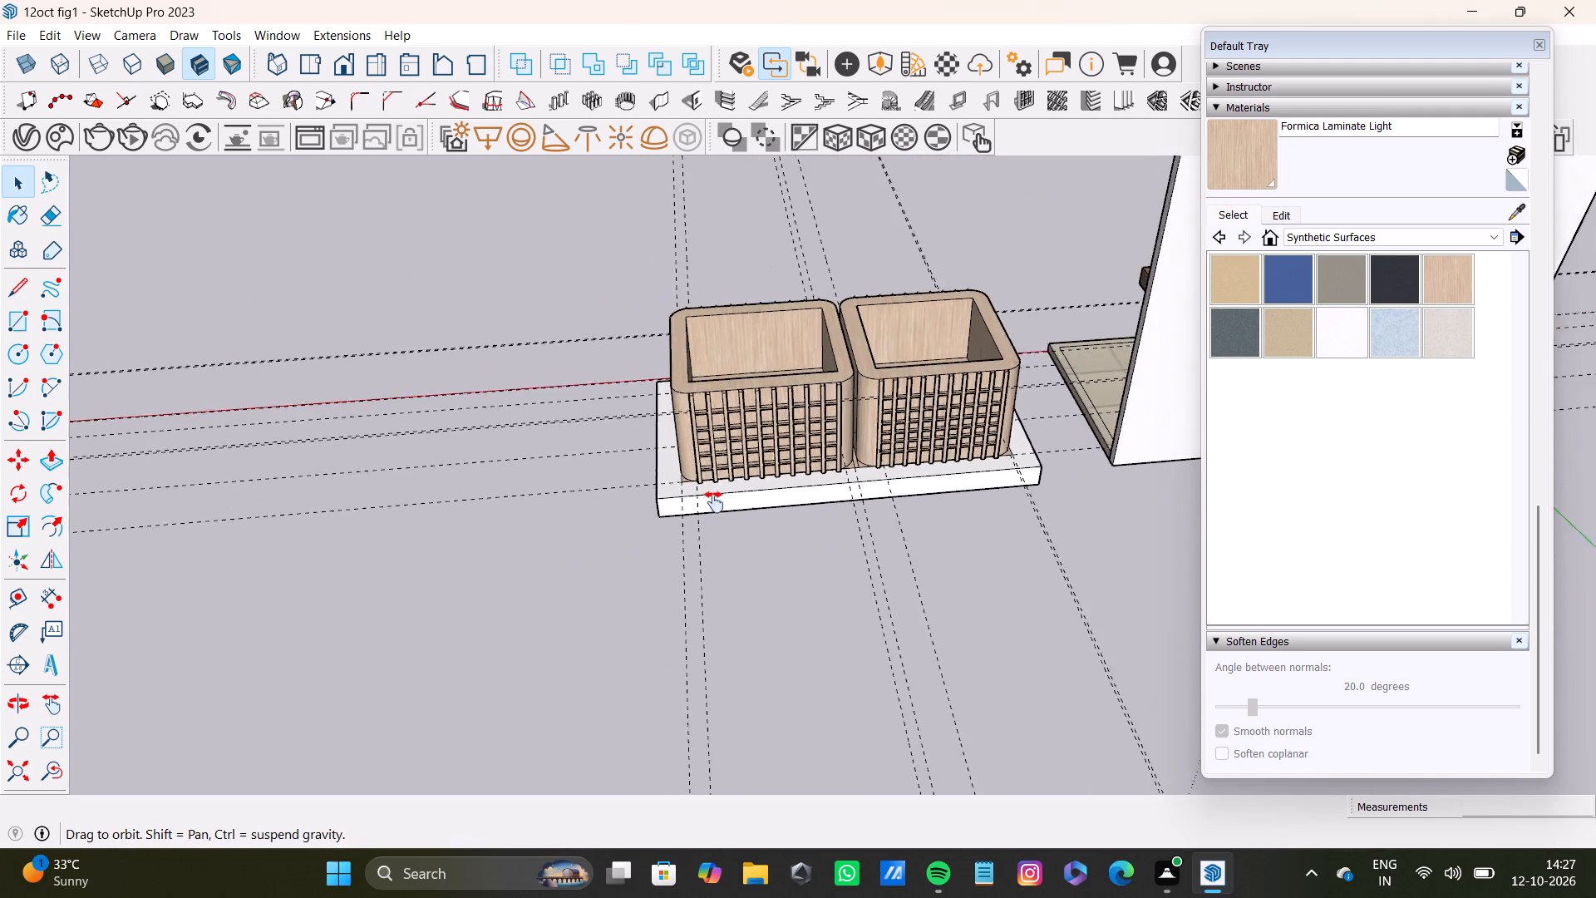
pyautogui.keyDown('shift'); pyautogui.moveTo(714, 502); pyautogui.dragTo(668, 662, button='middle'); pyautogui.keyUp('shift')
pyautogui.scroll(7, 667, 538)
pyautogui.press('a')
pyautogui.scroll(8, 613, 561)
pyautogui.click(641, 532)
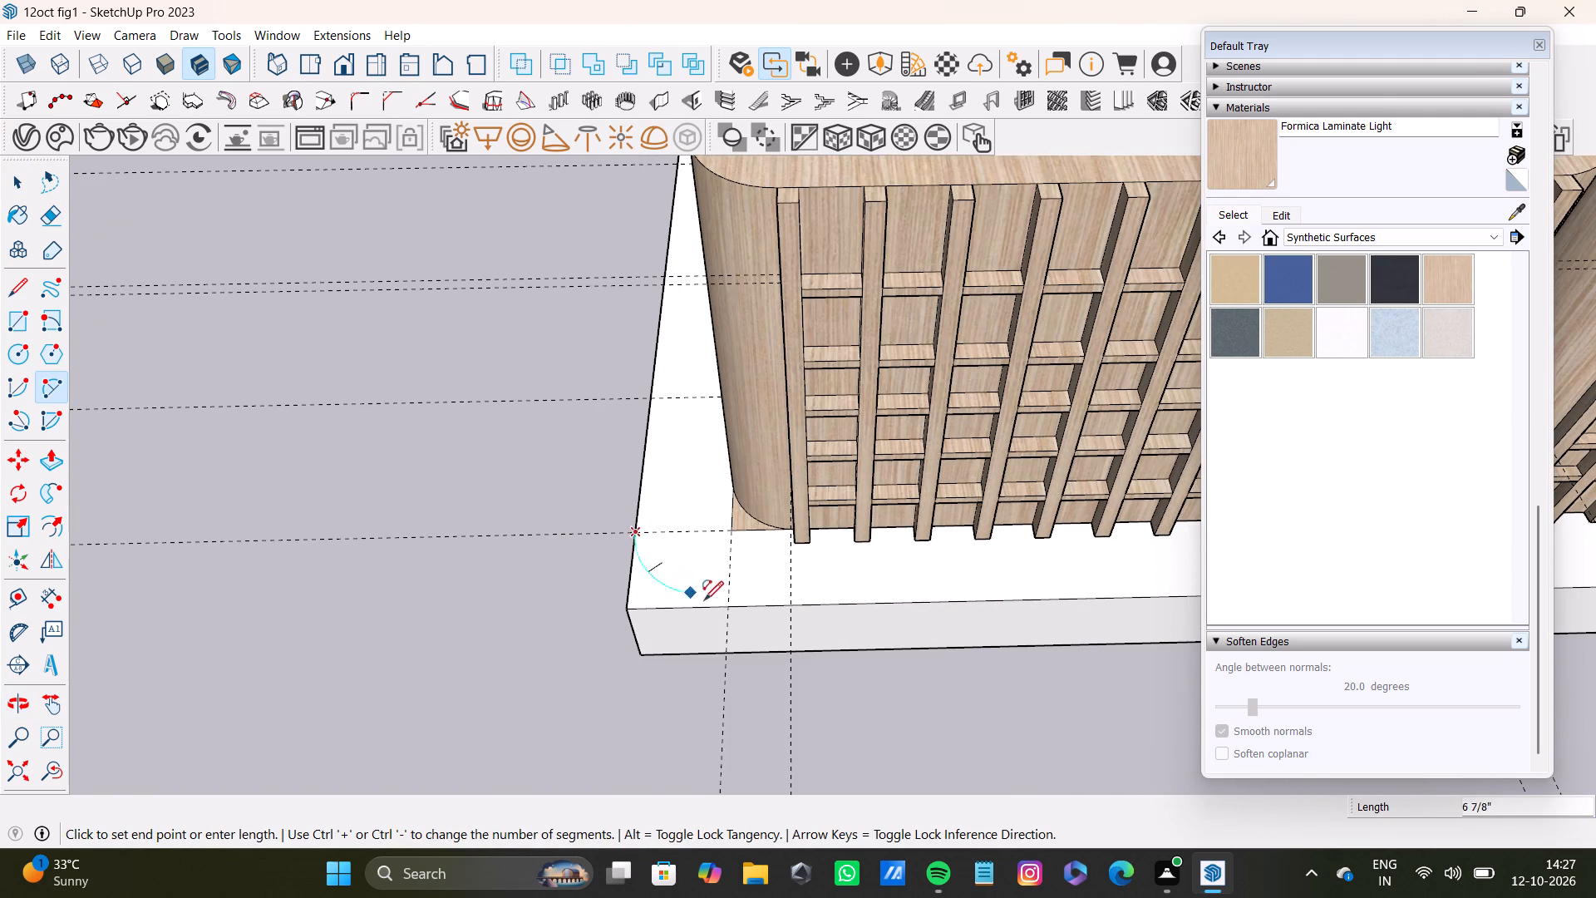
pyautogui.click(731, 608)
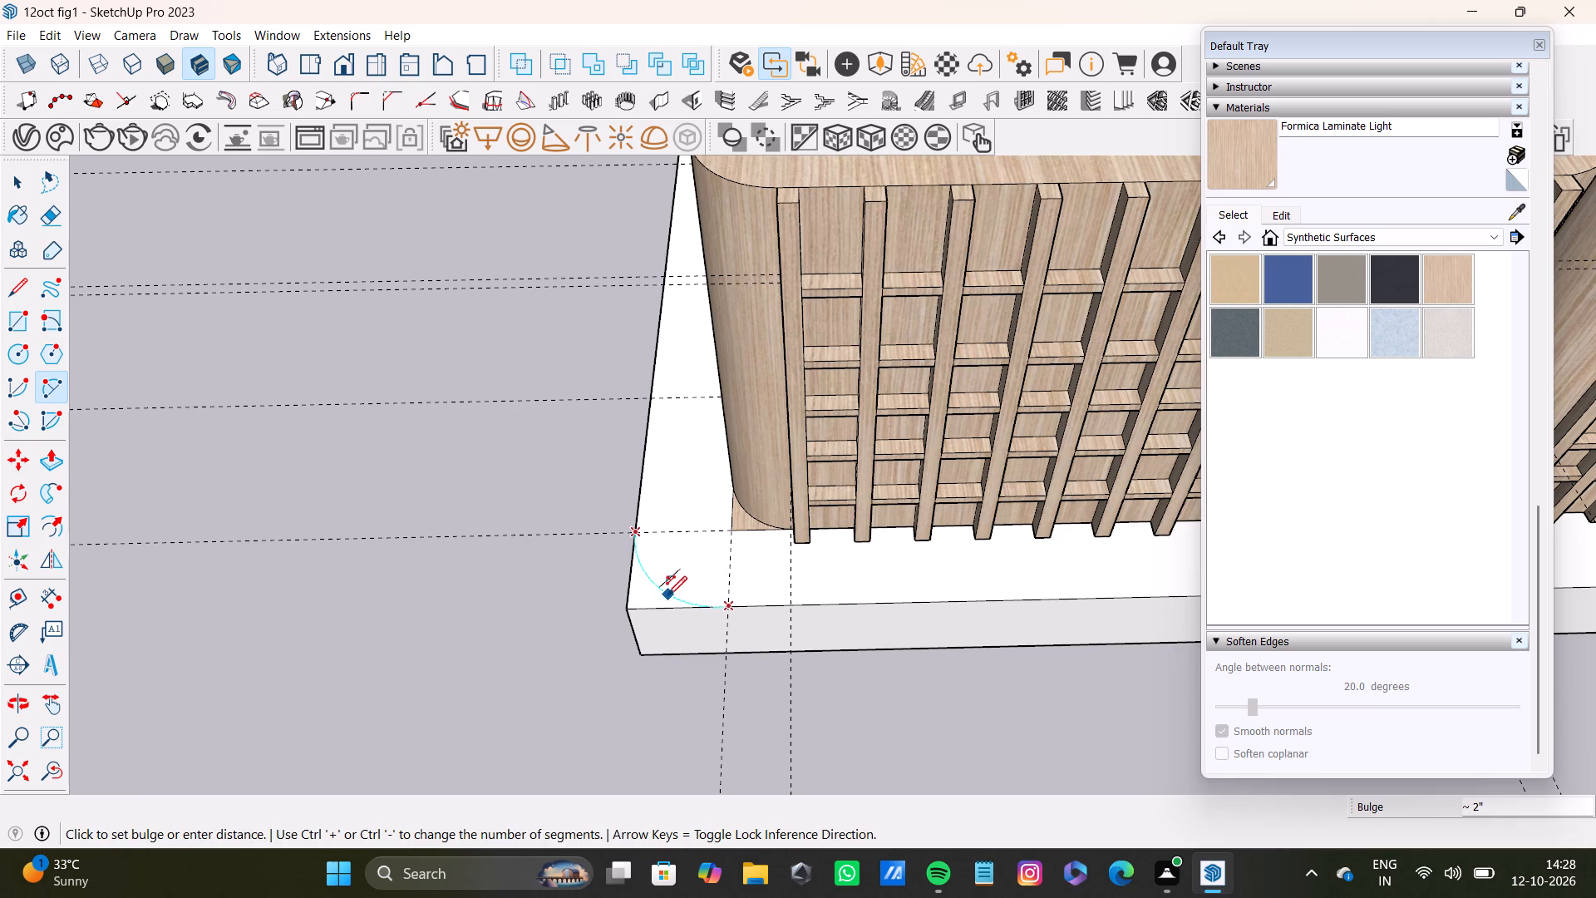
pyautogui.click(667, 595)
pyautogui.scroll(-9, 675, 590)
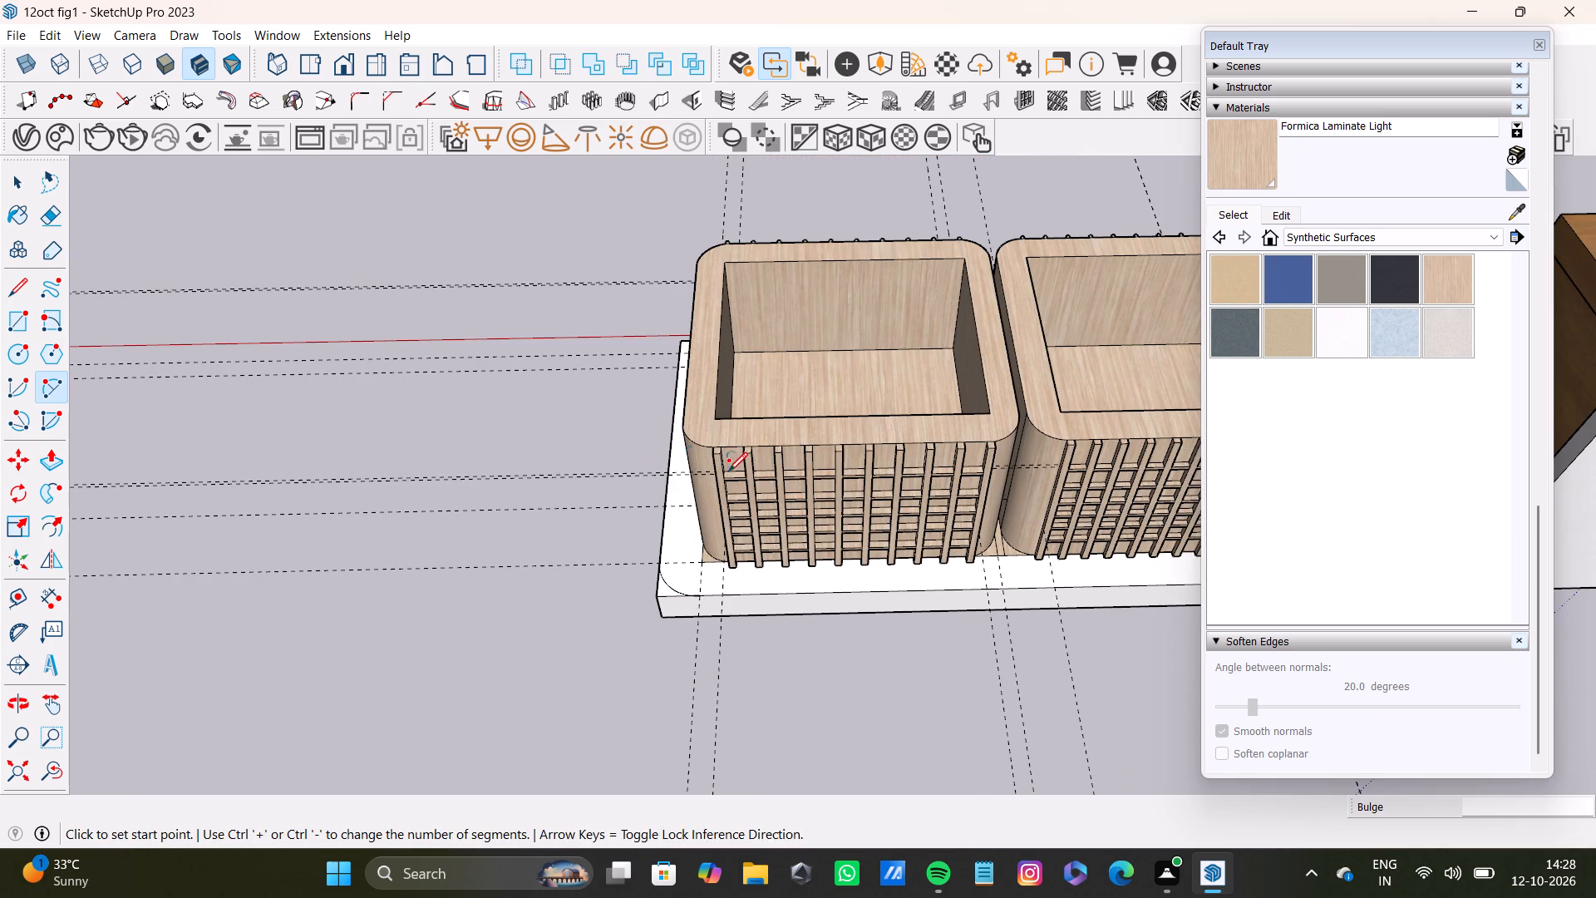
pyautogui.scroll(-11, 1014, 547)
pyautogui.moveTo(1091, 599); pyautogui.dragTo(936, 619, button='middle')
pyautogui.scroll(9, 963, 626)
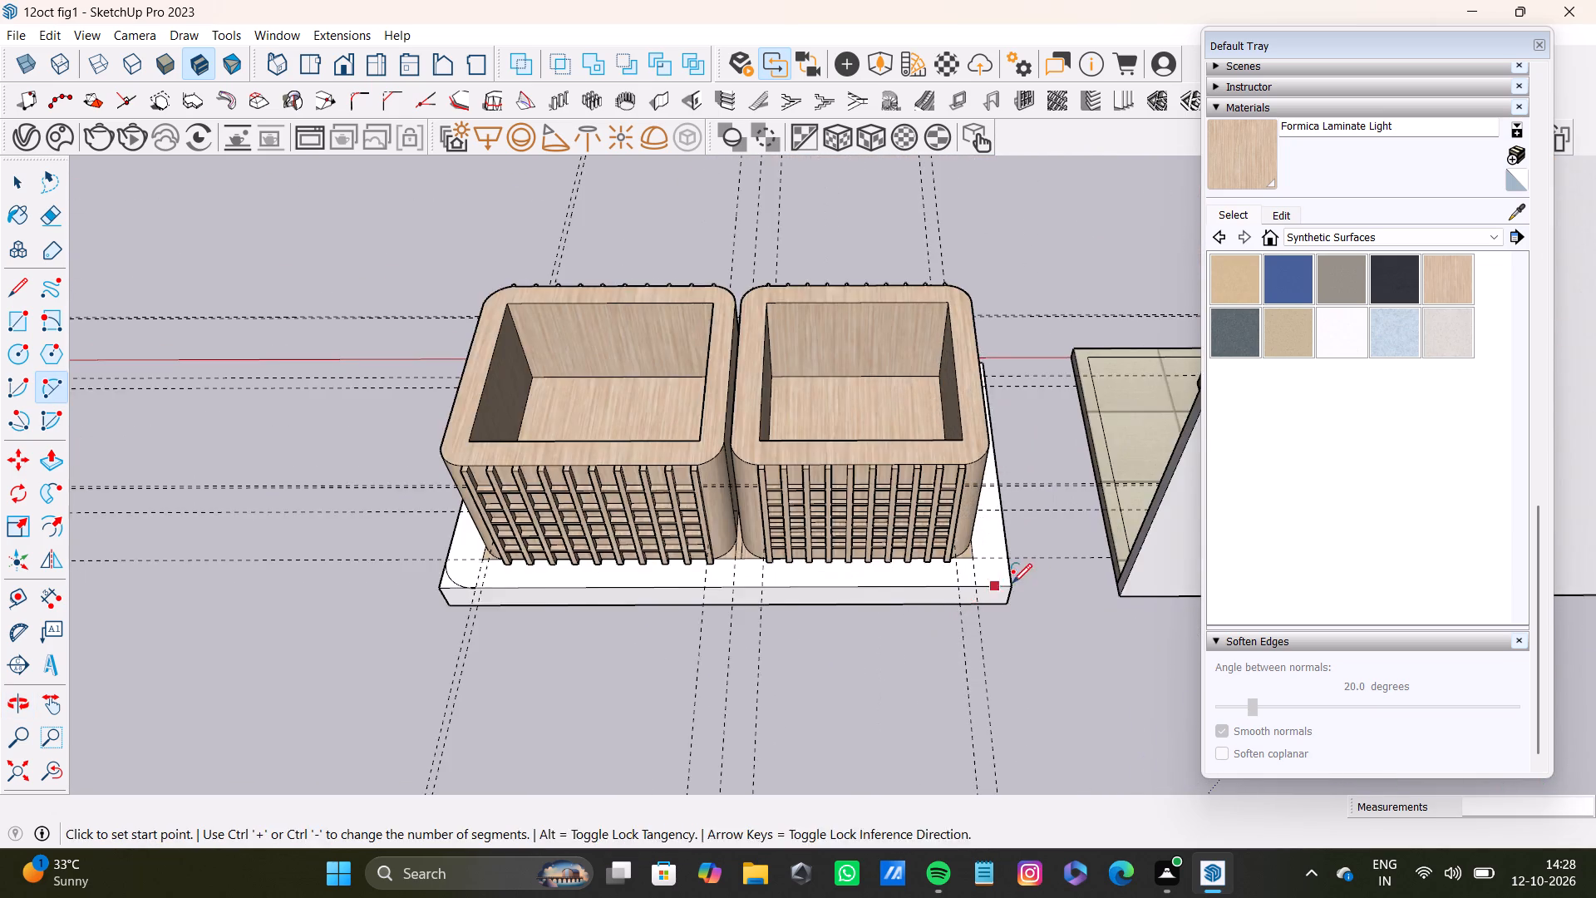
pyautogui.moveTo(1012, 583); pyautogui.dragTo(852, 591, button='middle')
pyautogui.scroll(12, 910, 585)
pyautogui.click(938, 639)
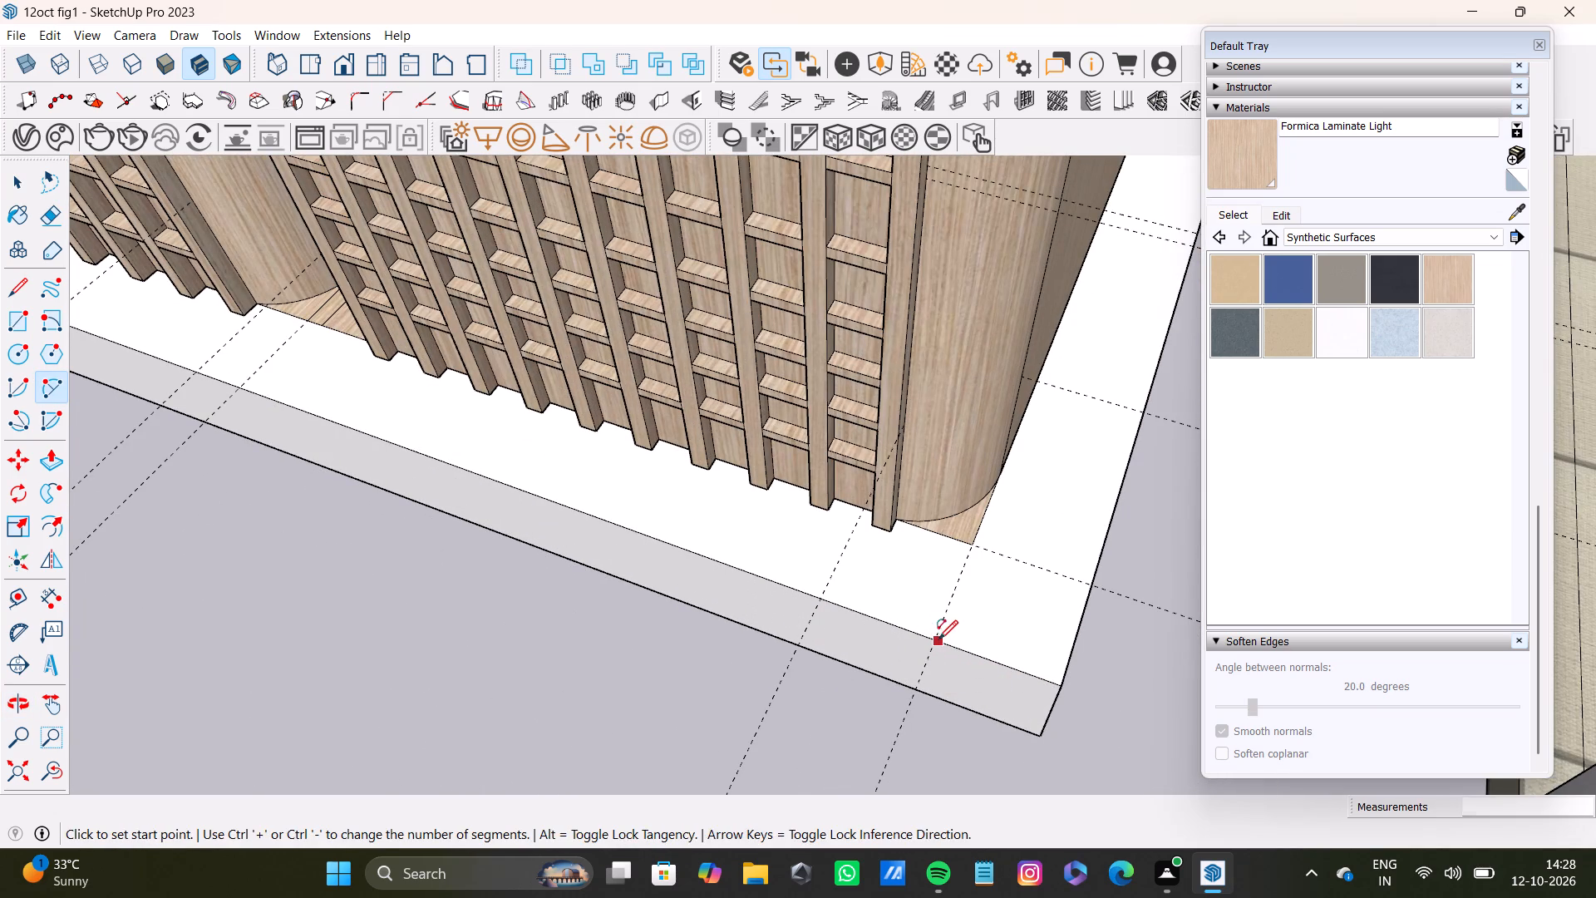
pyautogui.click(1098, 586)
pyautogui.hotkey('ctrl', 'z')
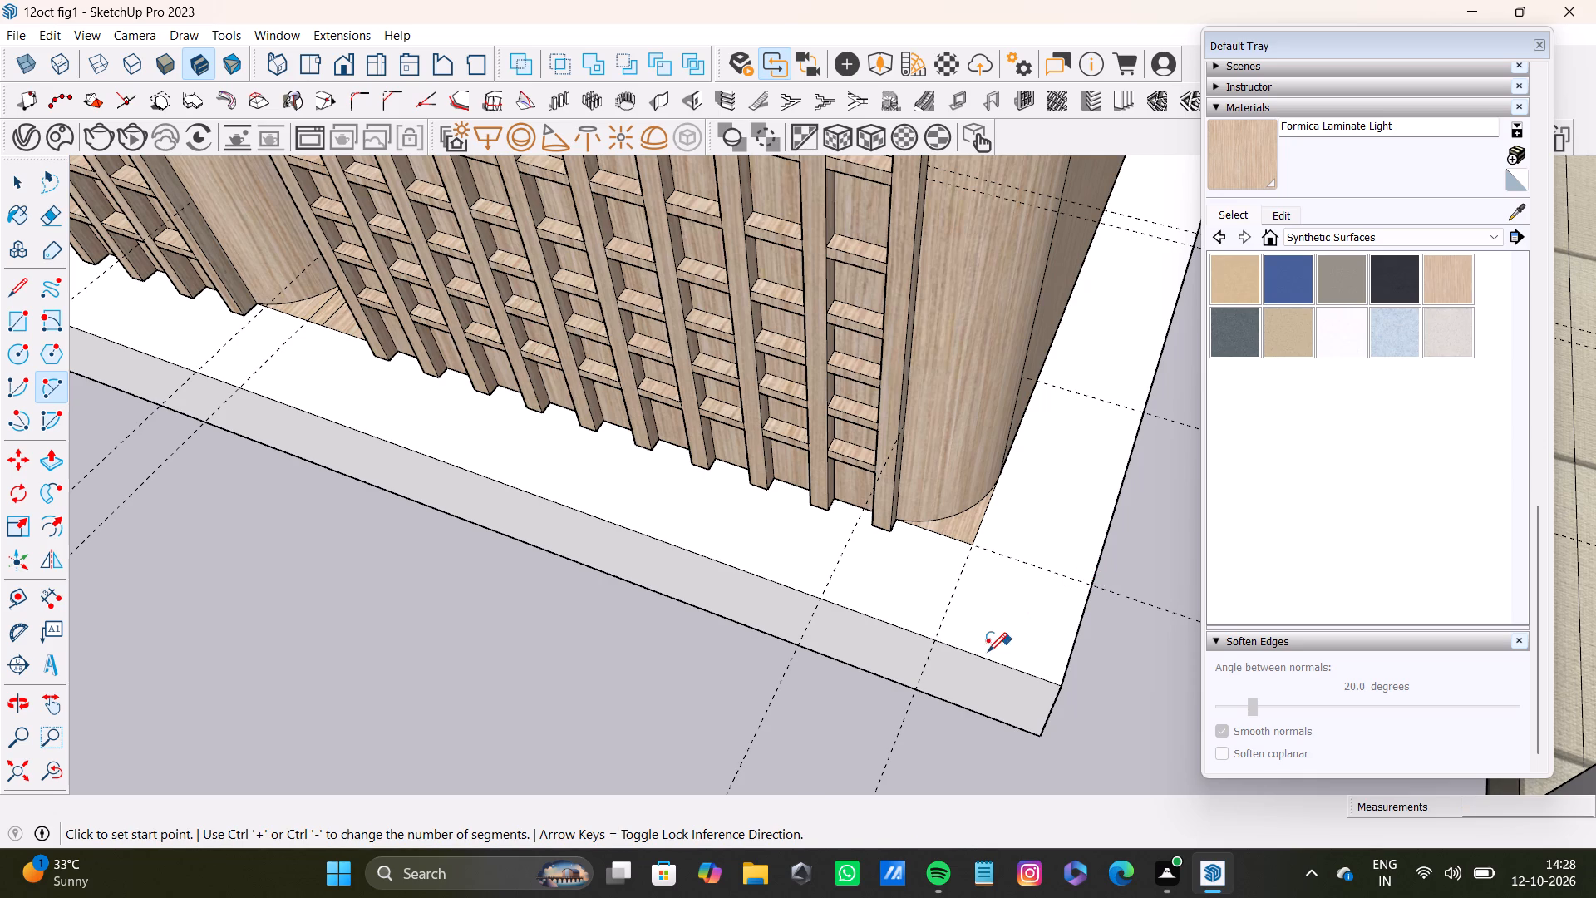
# Draw a 2 Point Arc across the base top's front-right corner between the guide intersections on its two edges.
pyautogui.press('a')
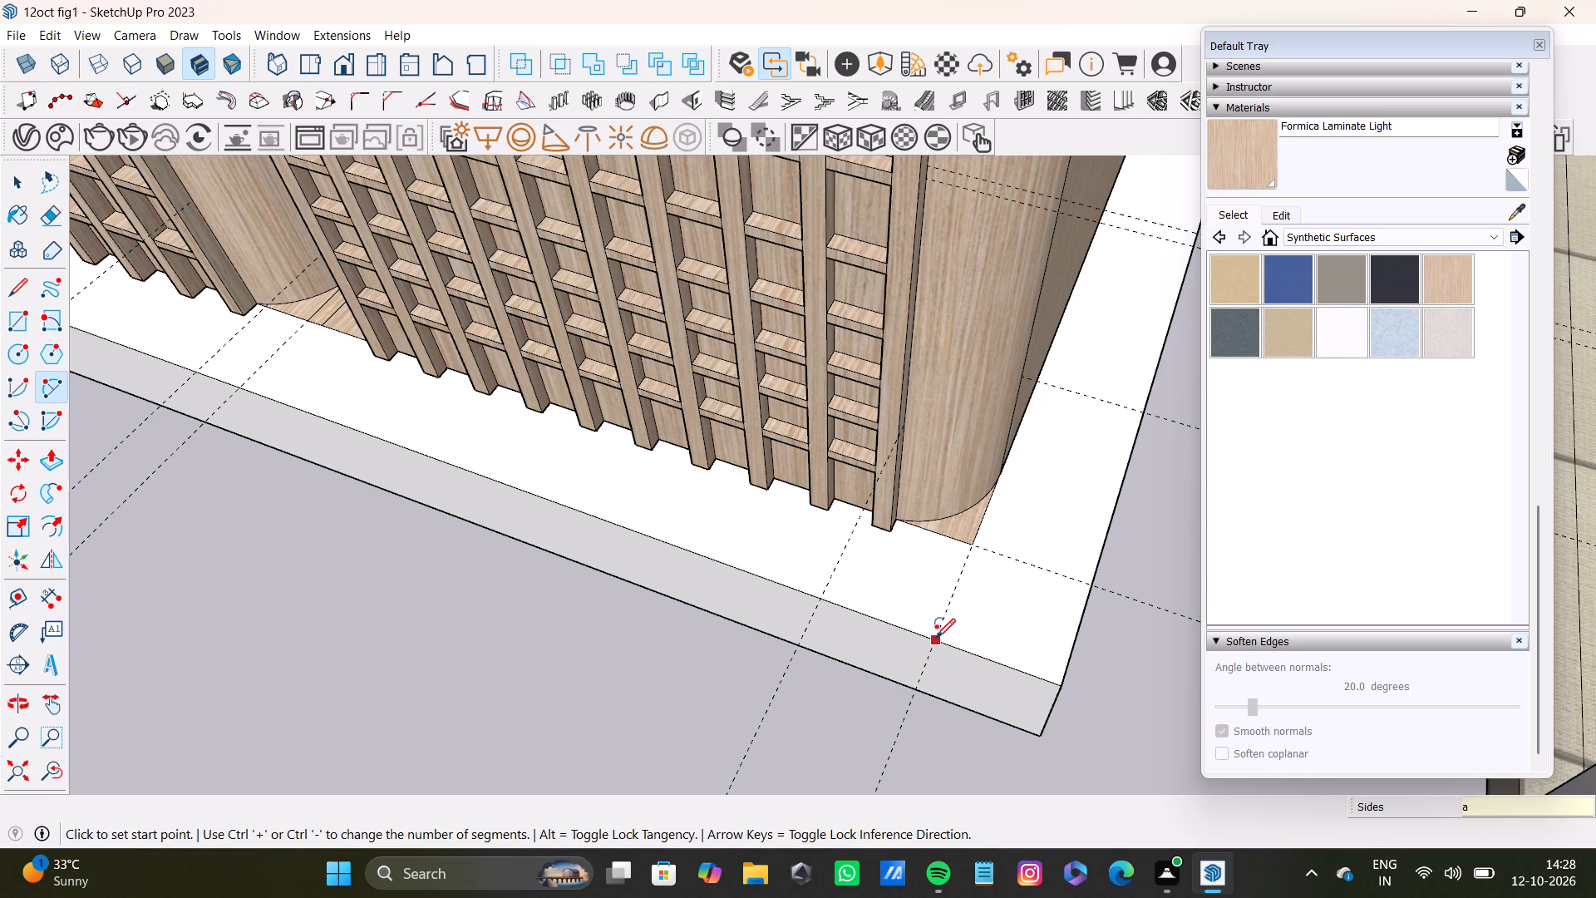
pyautogui.scroll(7, 950, 641)
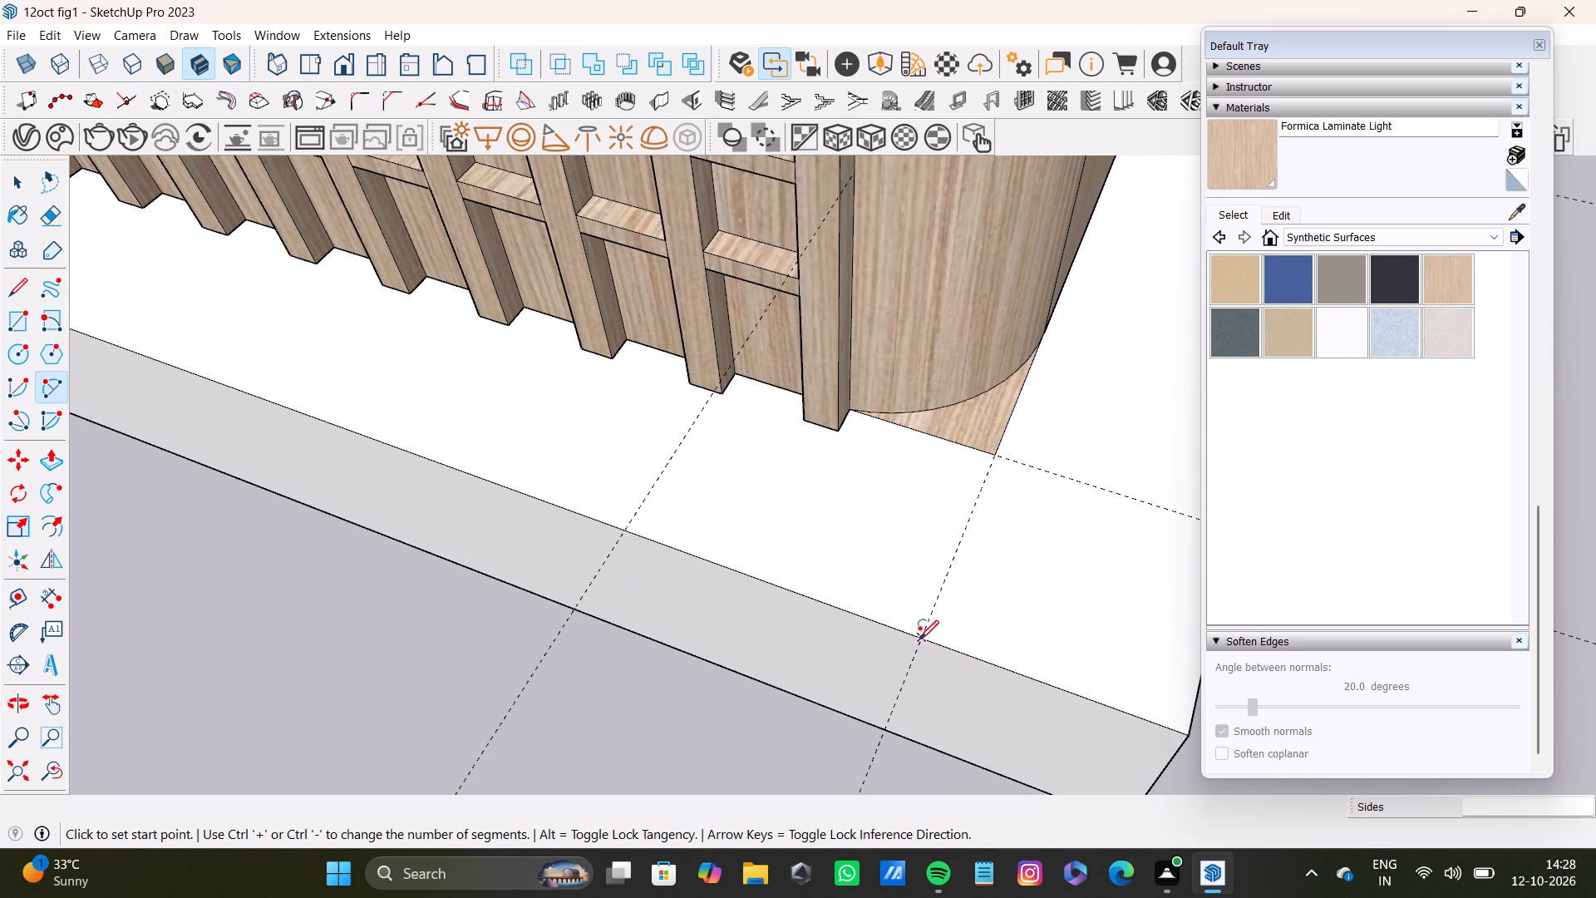
pyautogui.click(919, 639)
pyautogui.scroll(-4, 1101, 657)
pyautogui.keyDown('shift'); pyautogui.moveTo(1124, 641); pyautogui.dragTo(945, 679, button='middle'); pyautogui.keyUp('shift')
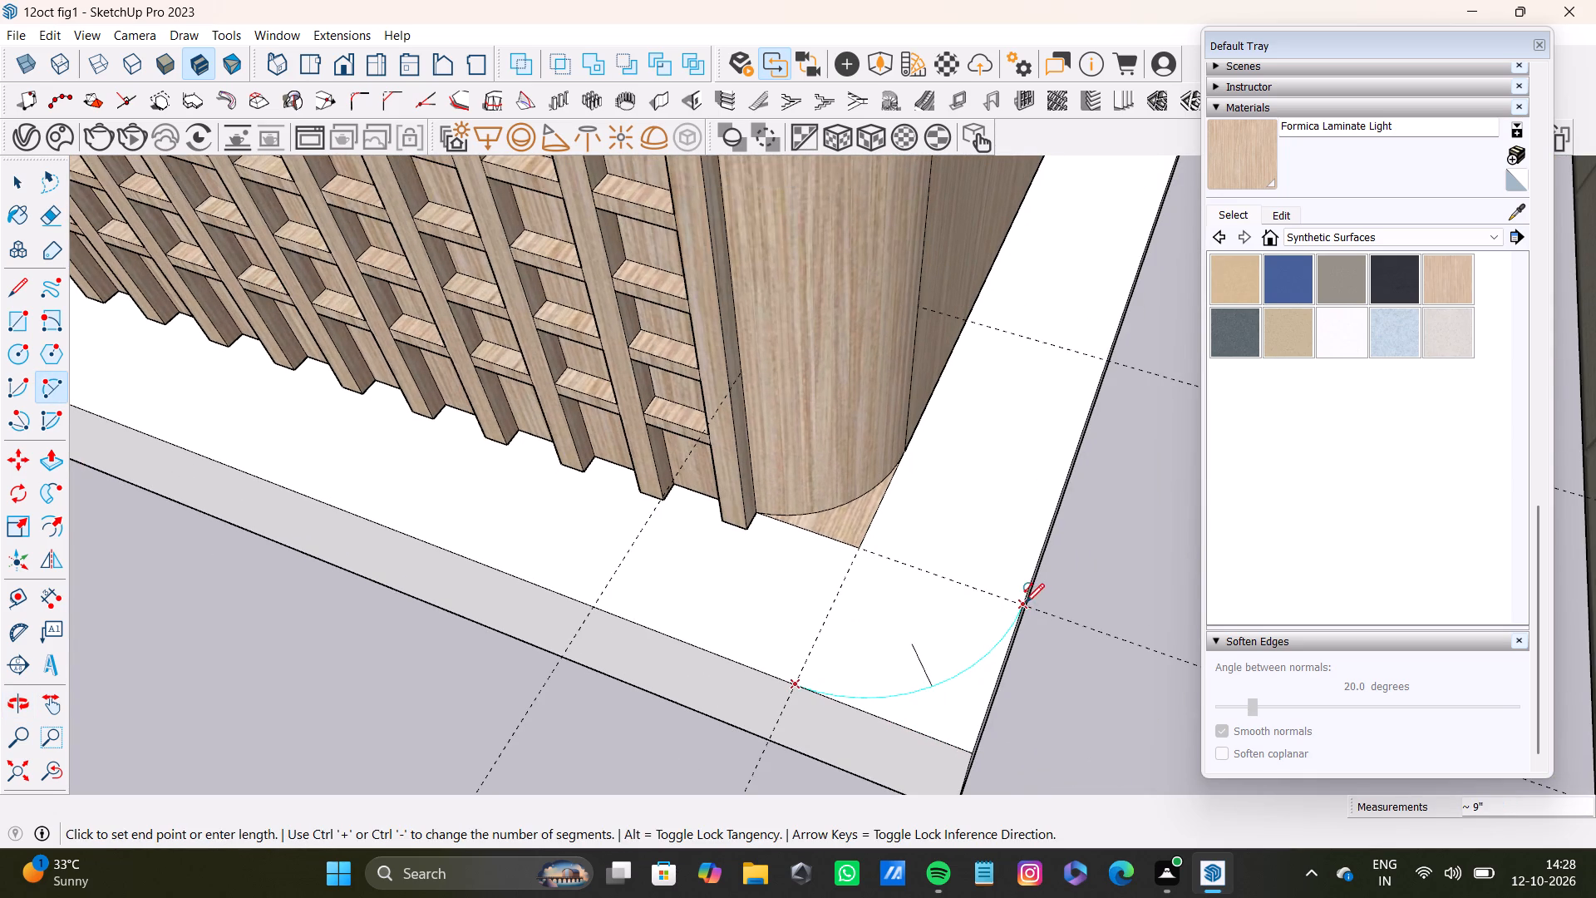
pyautogui.click(1024, 603)
pyautogui.click(986, 678)
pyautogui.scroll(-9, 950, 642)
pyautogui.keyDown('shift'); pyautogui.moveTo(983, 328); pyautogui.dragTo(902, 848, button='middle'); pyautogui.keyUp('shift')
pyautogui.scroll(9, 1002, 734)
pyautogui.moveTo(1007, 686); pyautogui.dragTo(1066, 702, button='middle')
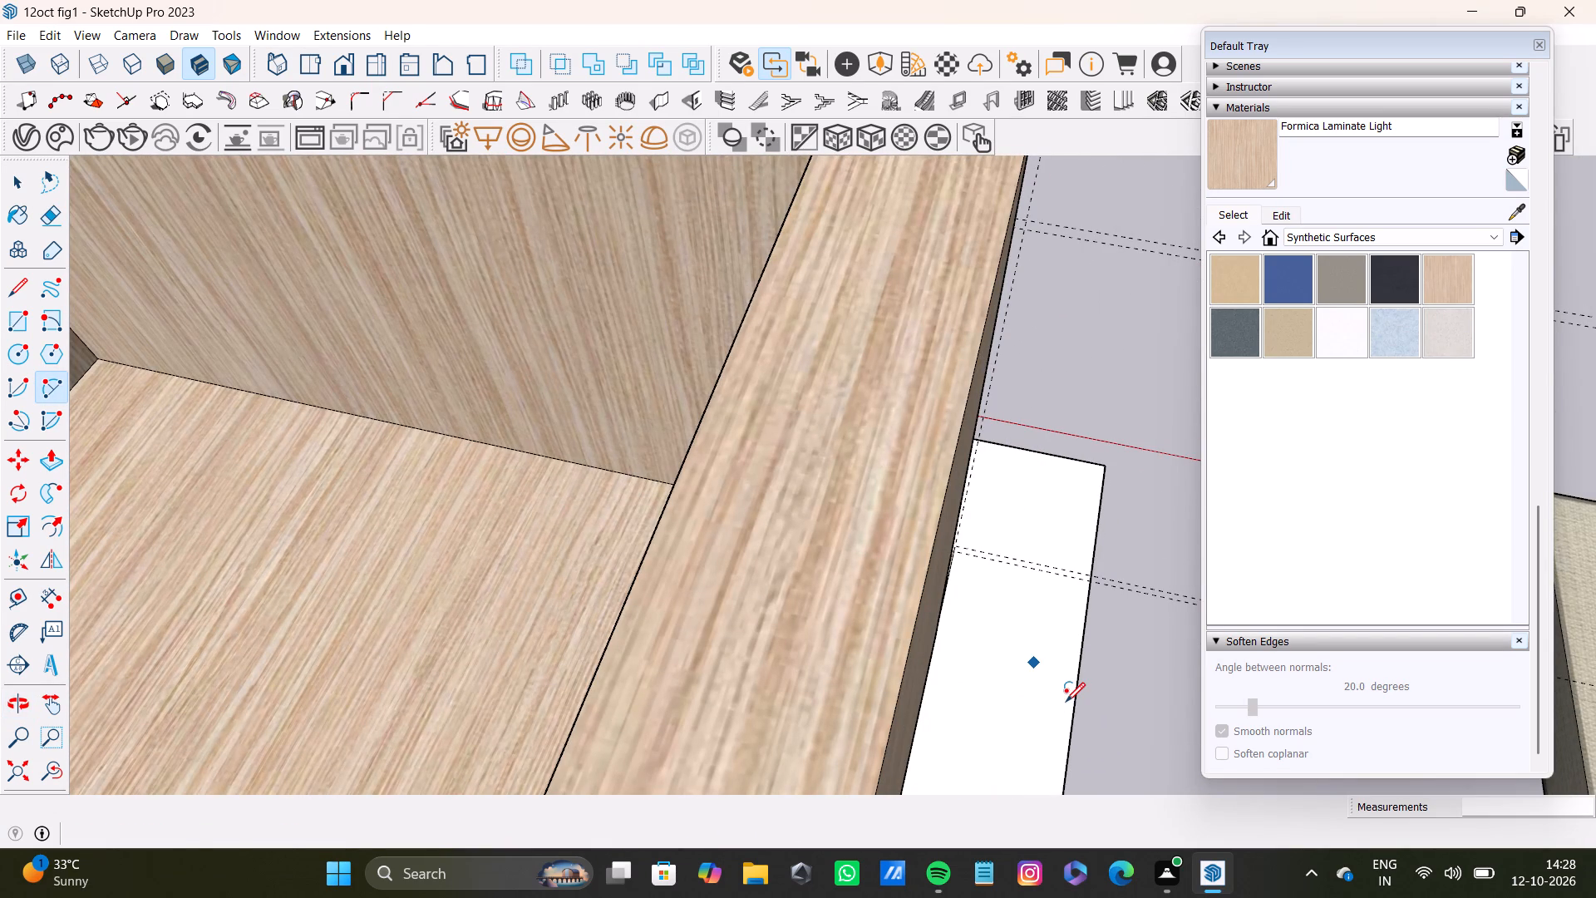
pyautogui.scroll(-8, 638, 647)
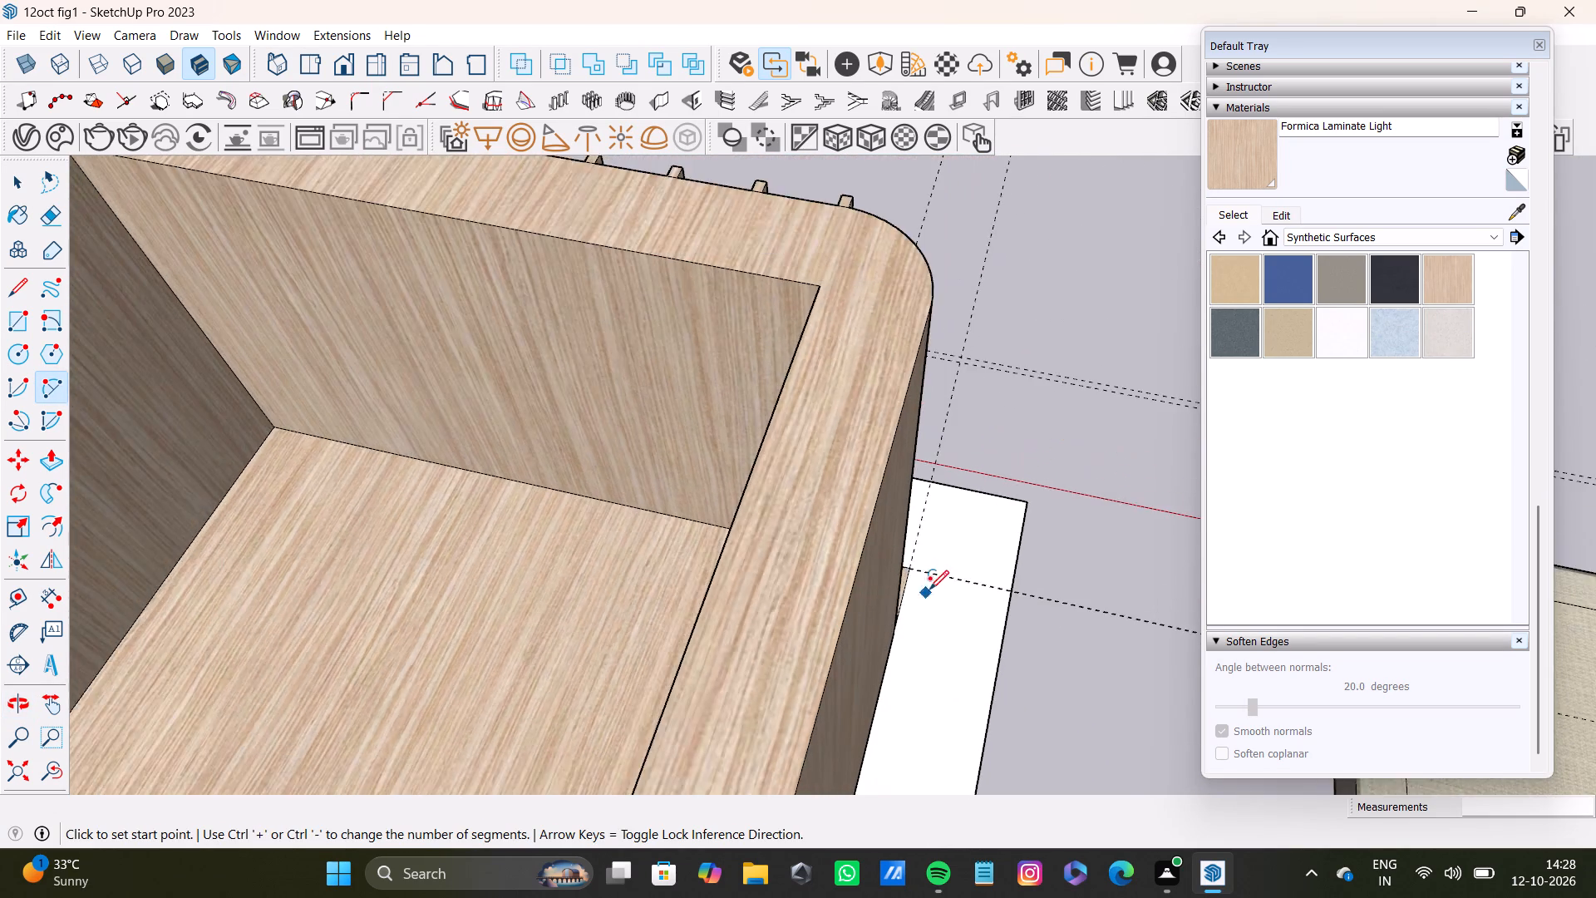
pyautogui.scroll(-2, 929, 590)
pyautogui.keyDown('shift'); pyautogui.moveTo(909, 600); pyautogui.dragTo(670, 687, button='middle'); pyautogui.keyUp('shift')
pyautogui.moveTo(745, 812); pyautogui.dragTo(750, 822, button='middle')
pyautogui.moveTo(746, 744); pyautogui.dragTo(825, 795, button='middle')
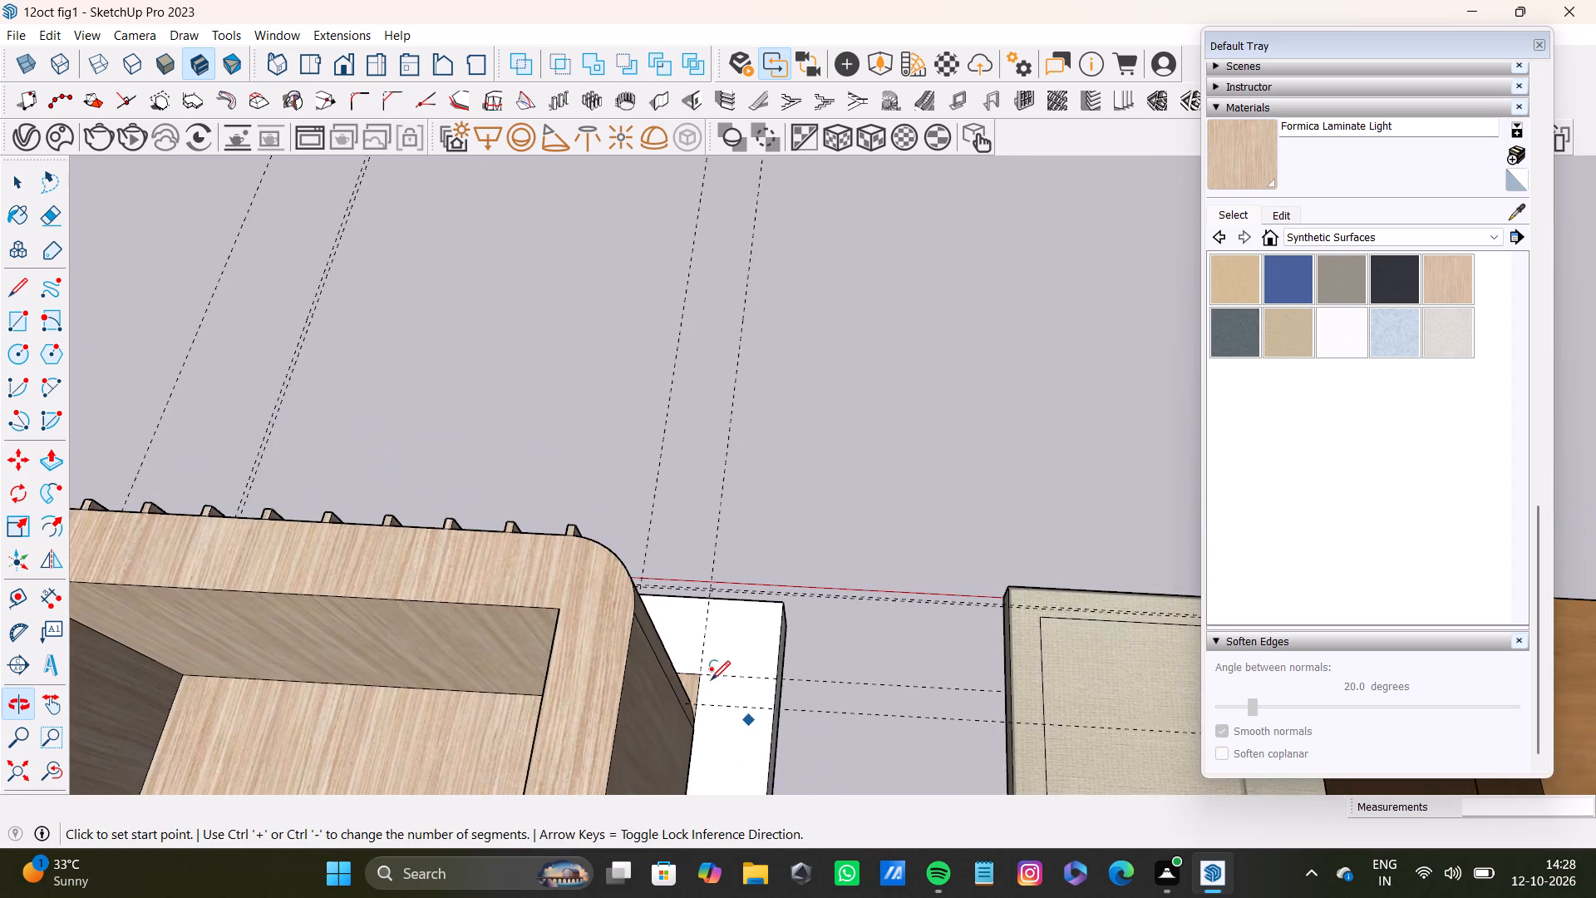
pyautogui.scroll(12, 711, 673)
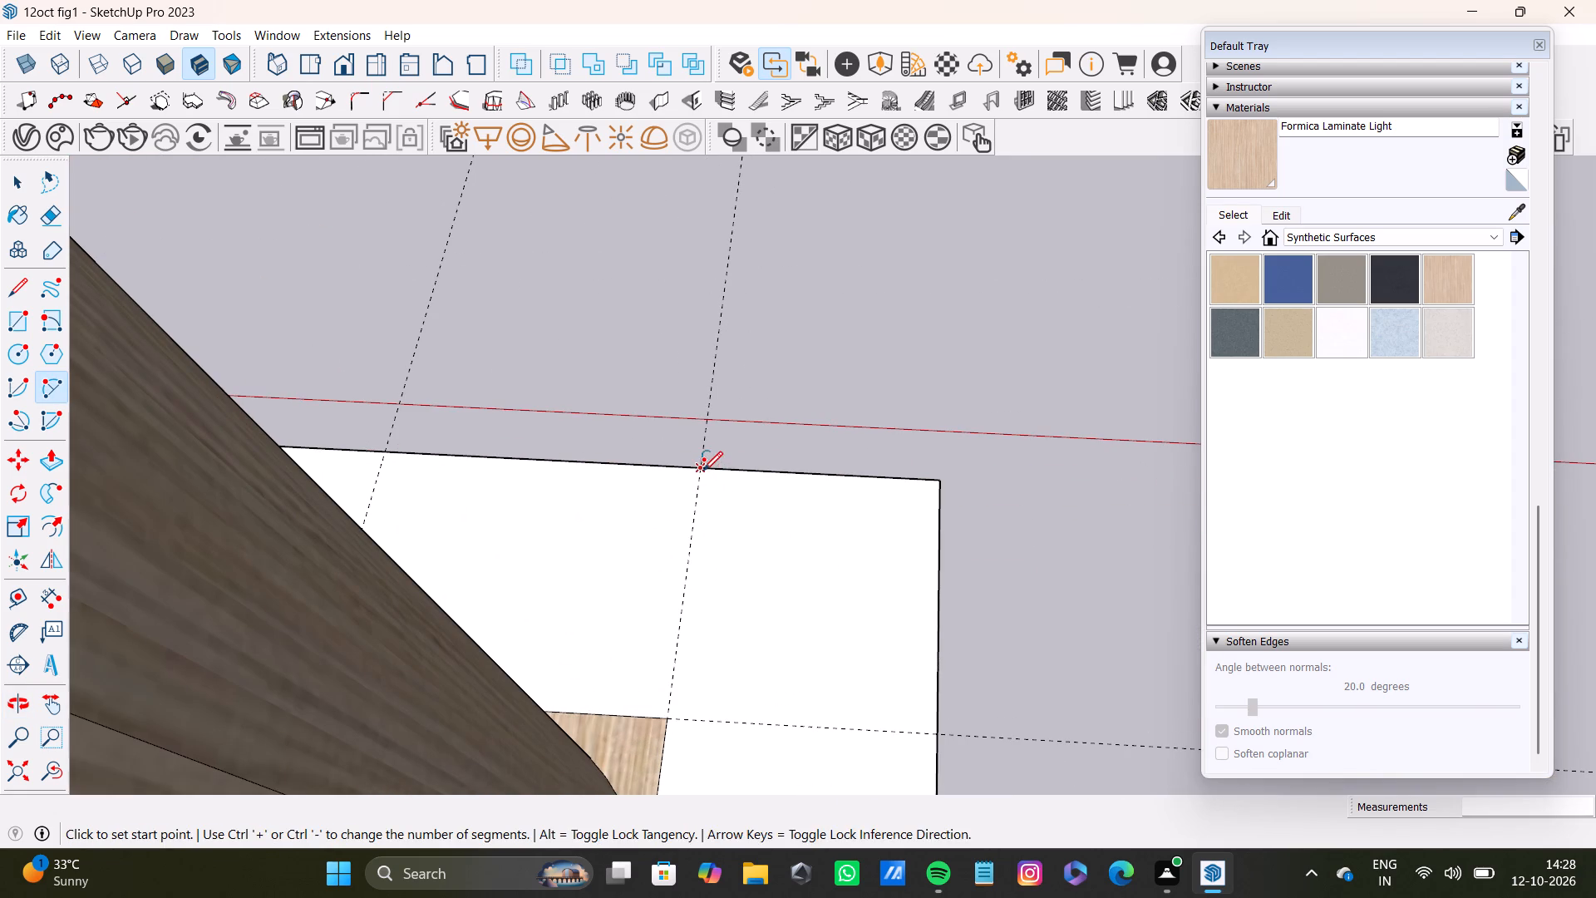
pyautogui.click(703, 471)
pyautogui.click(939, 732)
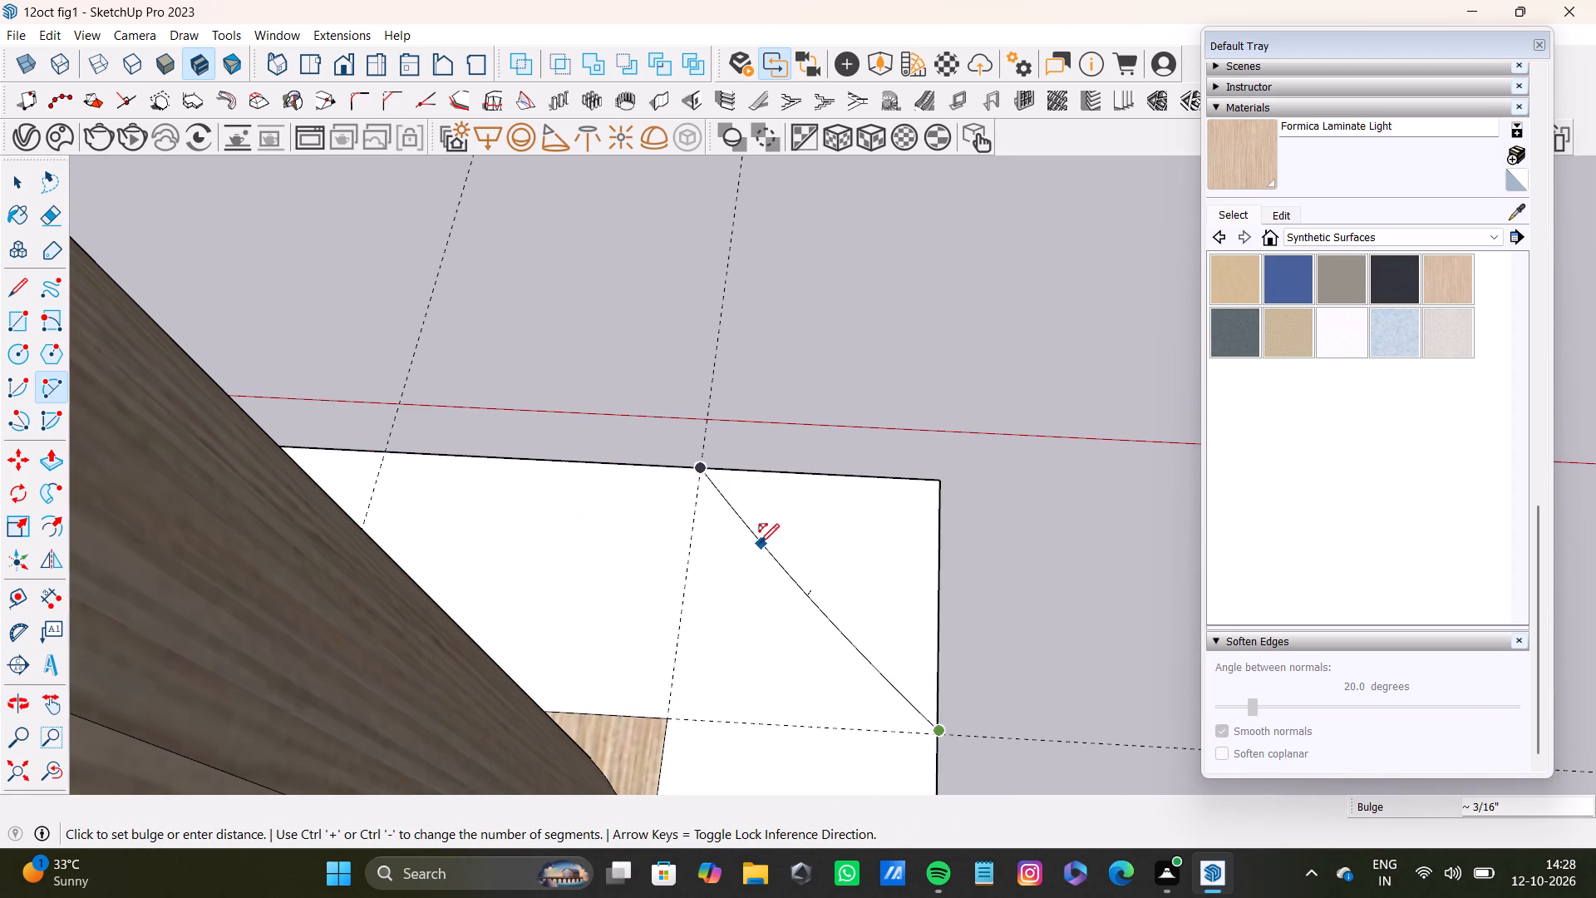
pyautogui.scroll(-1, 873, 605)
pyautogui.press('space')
# Draw a 2 Point Arc across the base top's back-right corner between the guide intersections, with a bulge of about 1 7/8".
pyautogui.press('a')
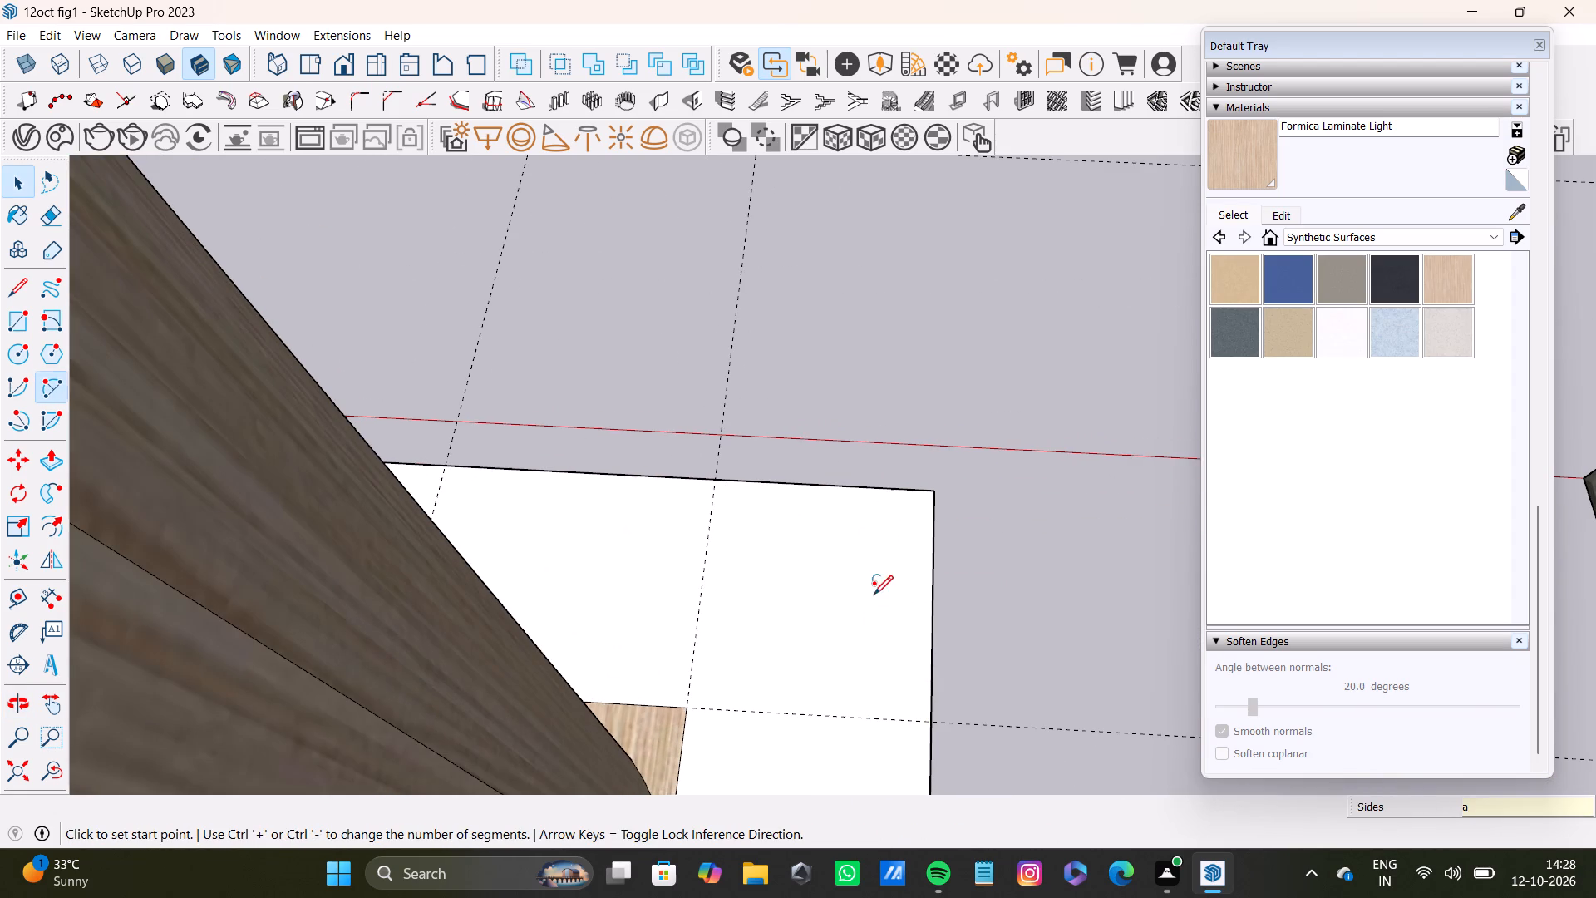
pyautogui.scroll(3, 756, 521)
pyautogui.click(702, 466)
pyautogui.scroll(-3, 835, 599)
pyautogui.keyDown('shift'); pyautogui.moveTo(888, 640); pyautogui.dragTo(868, 556, button='middle'); pyautogui.keyUp('shift')
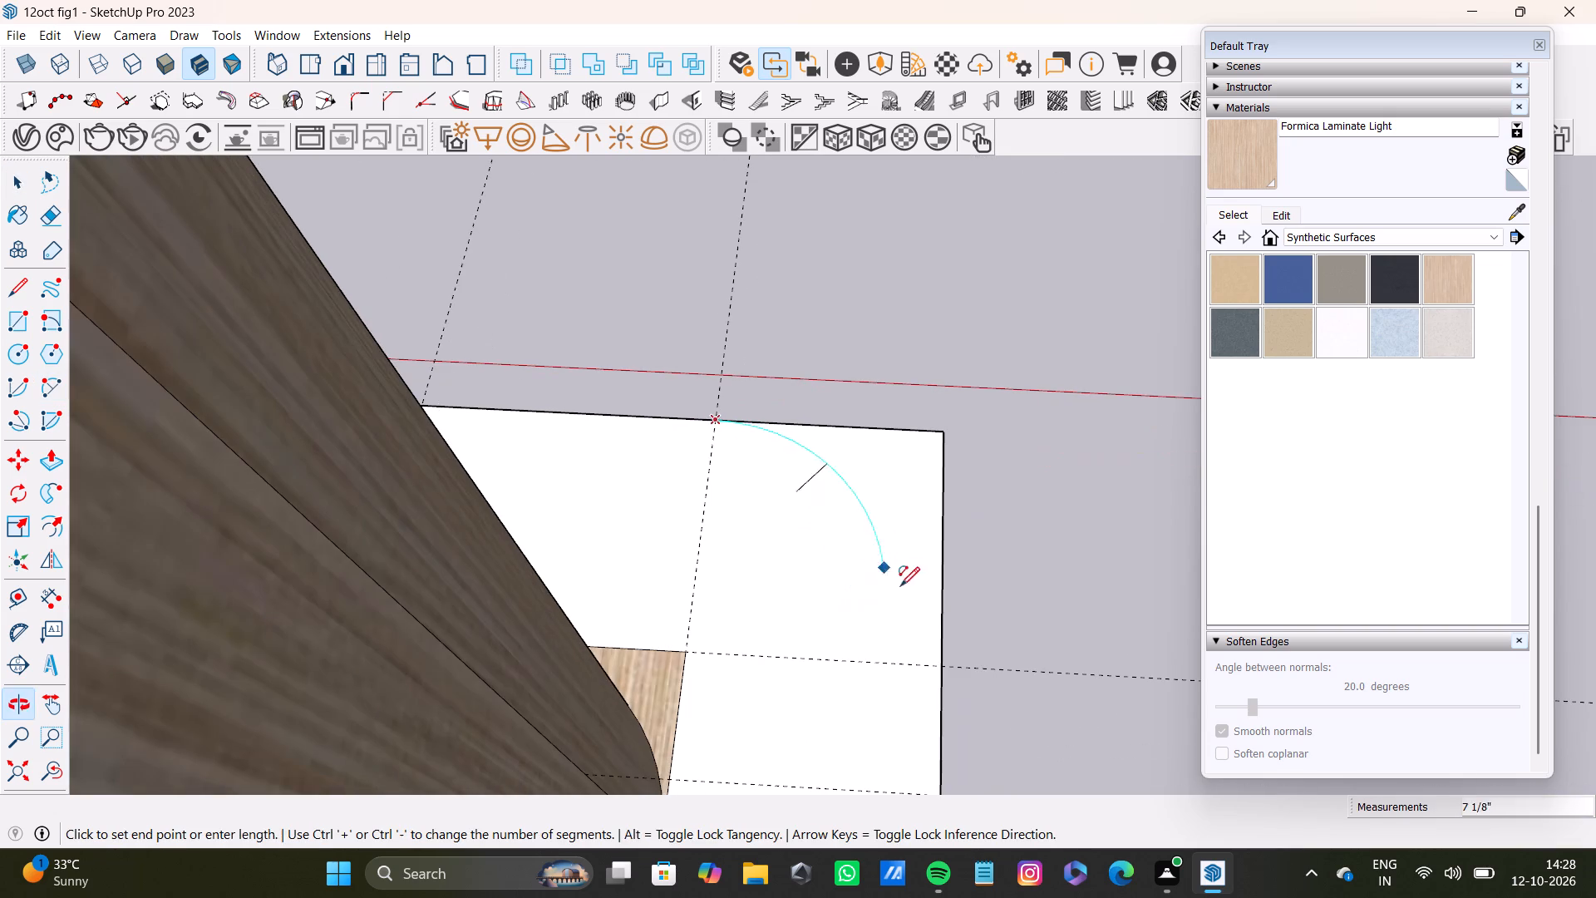
pyautogui.click(940, 668)
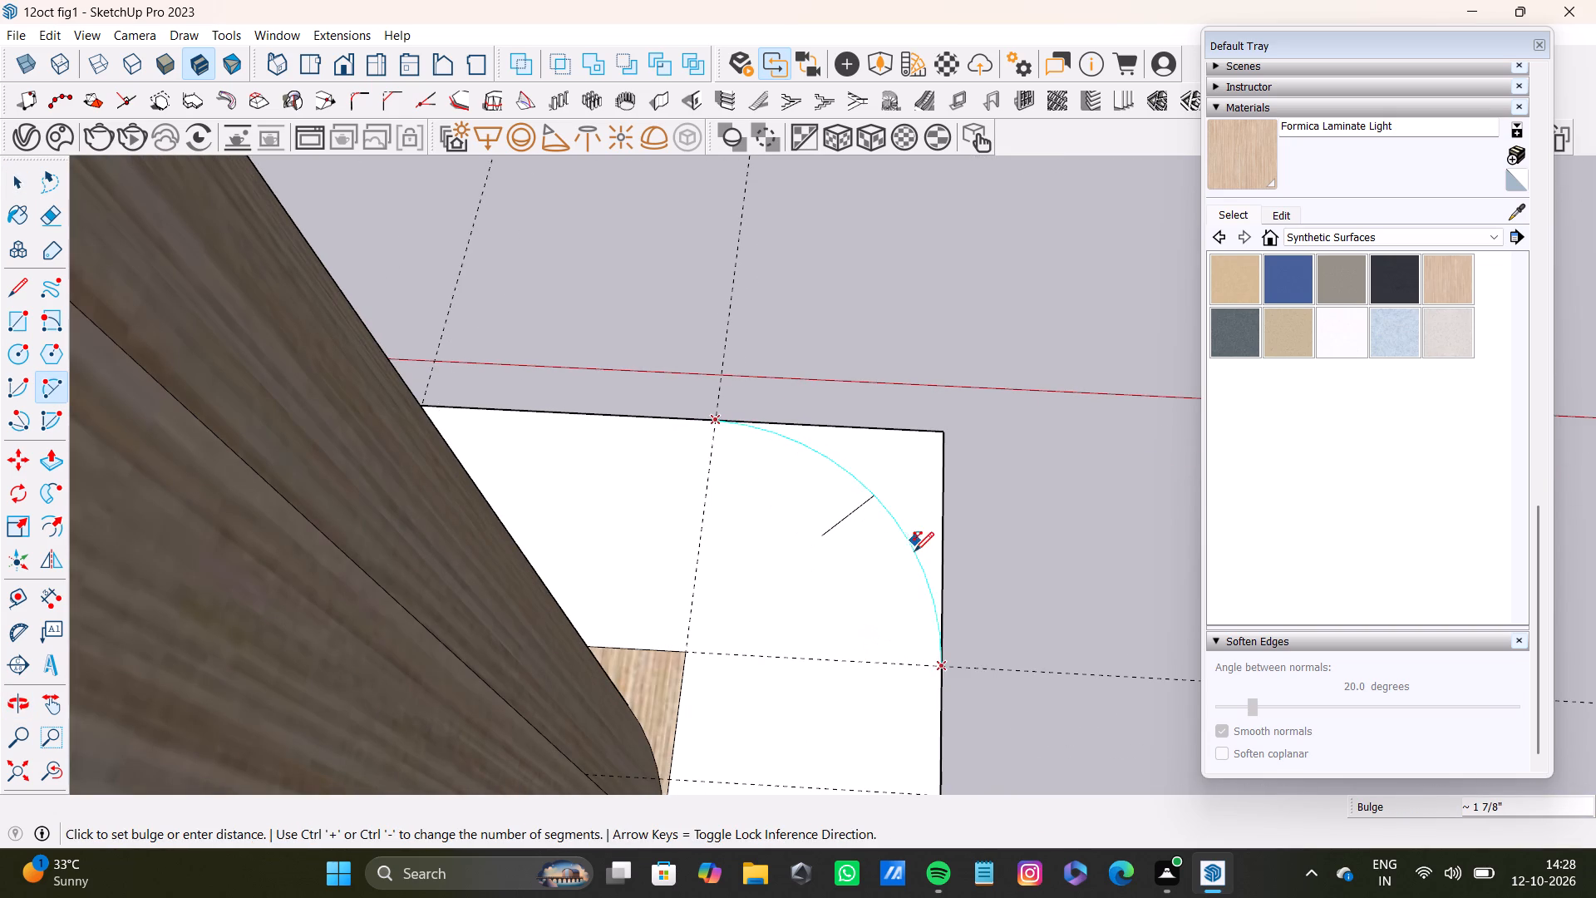
pyautogui.click(915, 550)
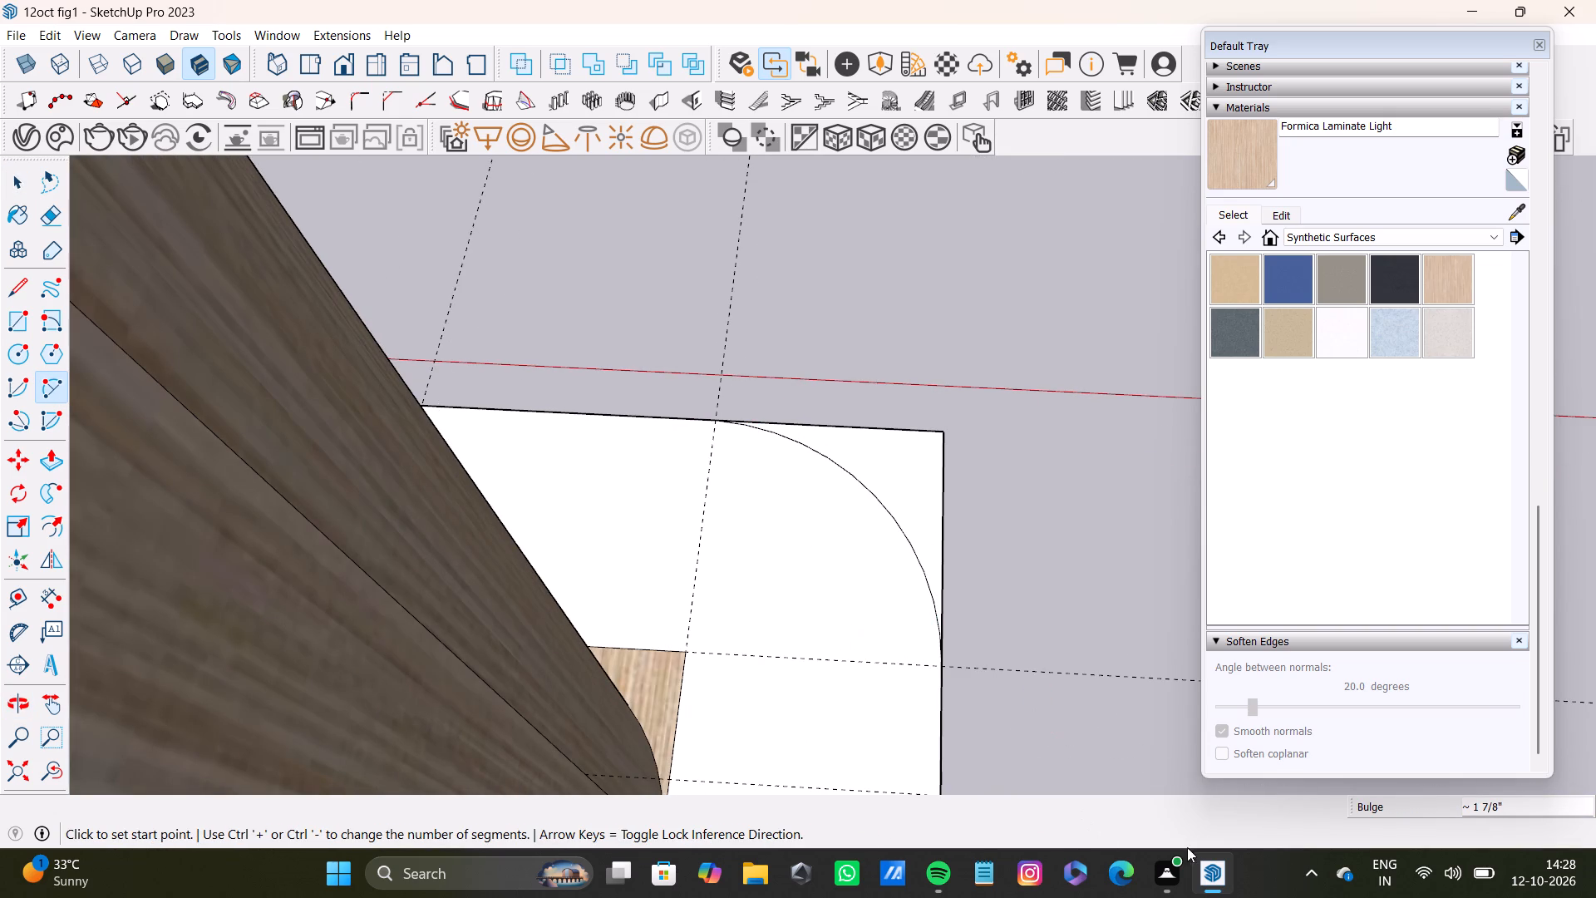
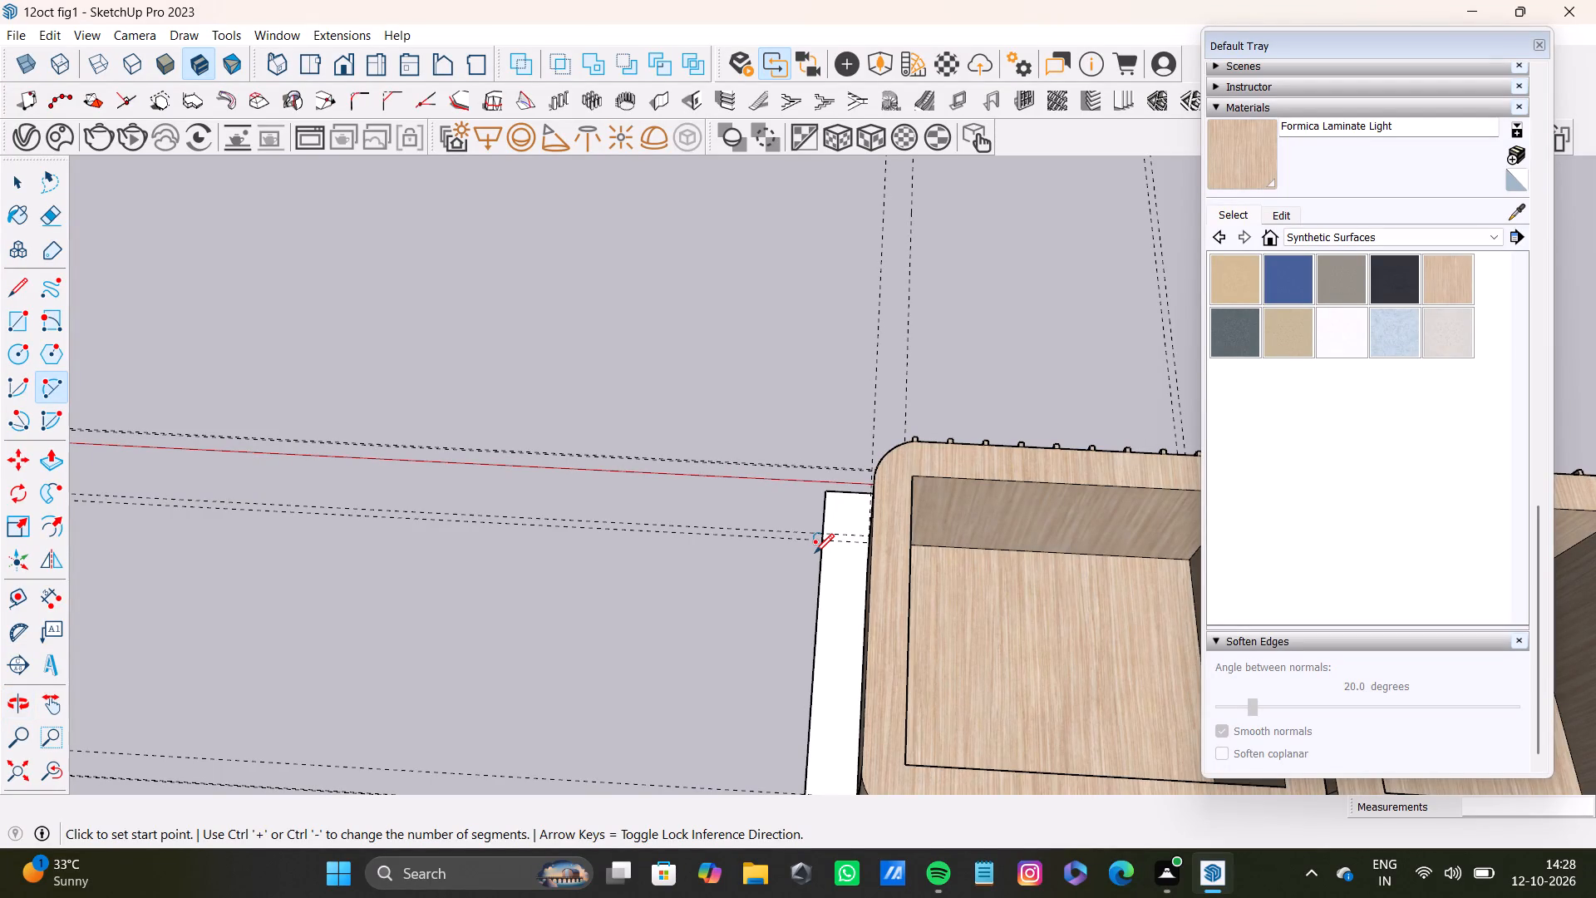
# Draw a 2 Point Arc across the base top's back-left corner between the guide intersections, with a radius of about 6 7/8".
pyautogui.scroll(-10, 554, 501)
pyautogui.moveTo(776, 526); pyautogui.dragTo(884, 545, button='middle')
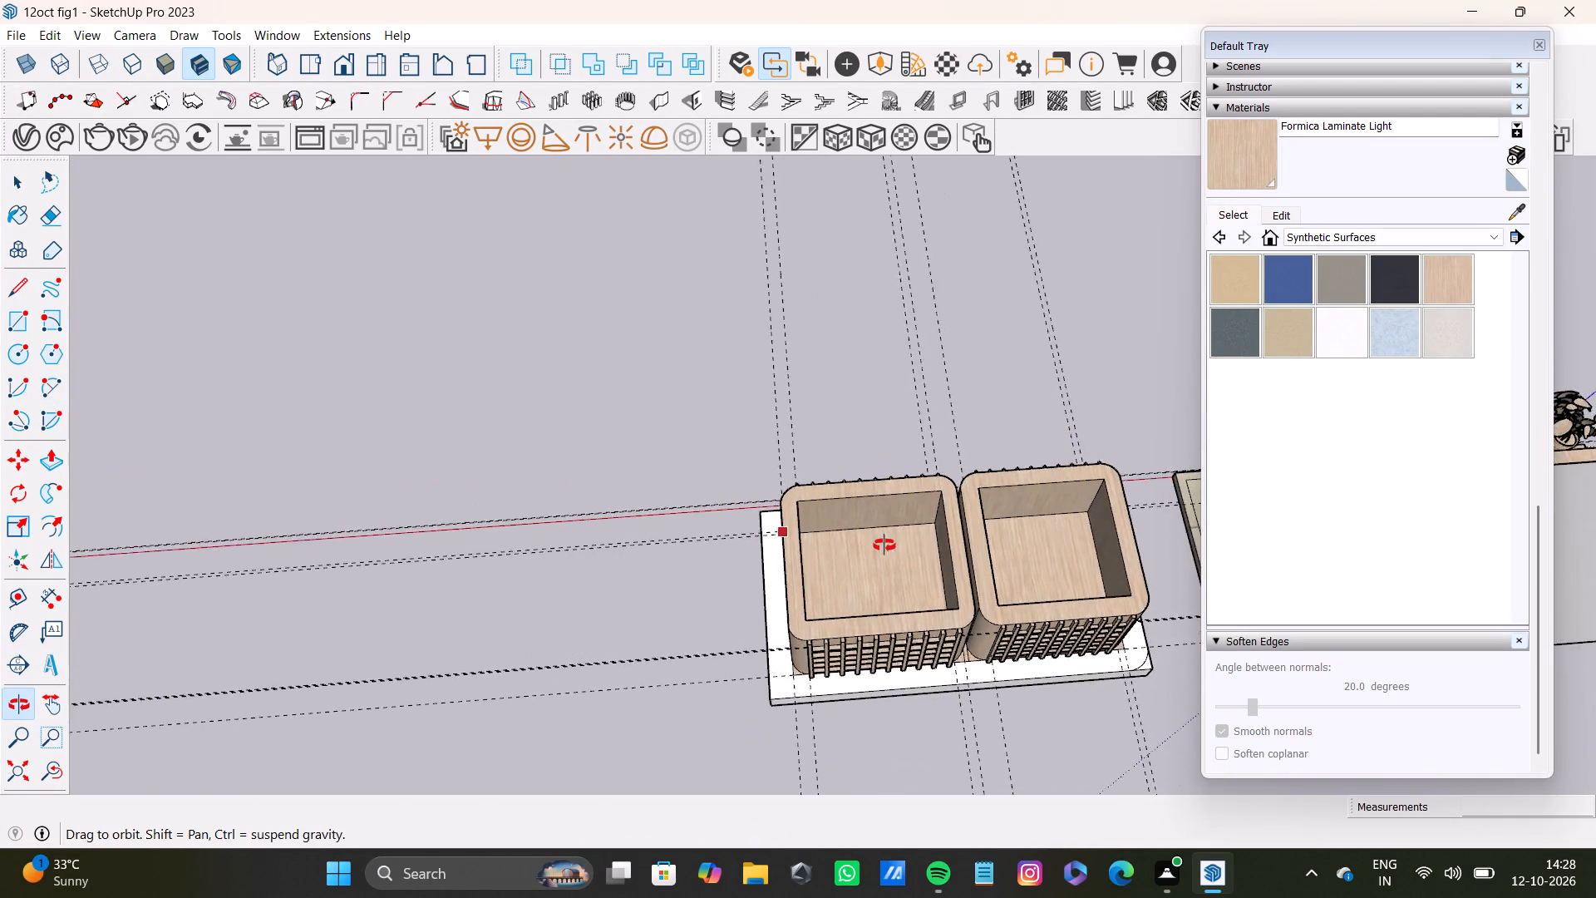
pyautogui.moveTo(884, 545); pyautogui.dragTo(983, 574, button='middle')
pyautogui.scroll(-1, 981, 574)
pyautogui.scroll(12, 871, 583)
pyautogui.moveTo(792, 538); pyautogui.dragTo(849, 524, button='middle')
pyautogui.scroll(8, 817, 542)
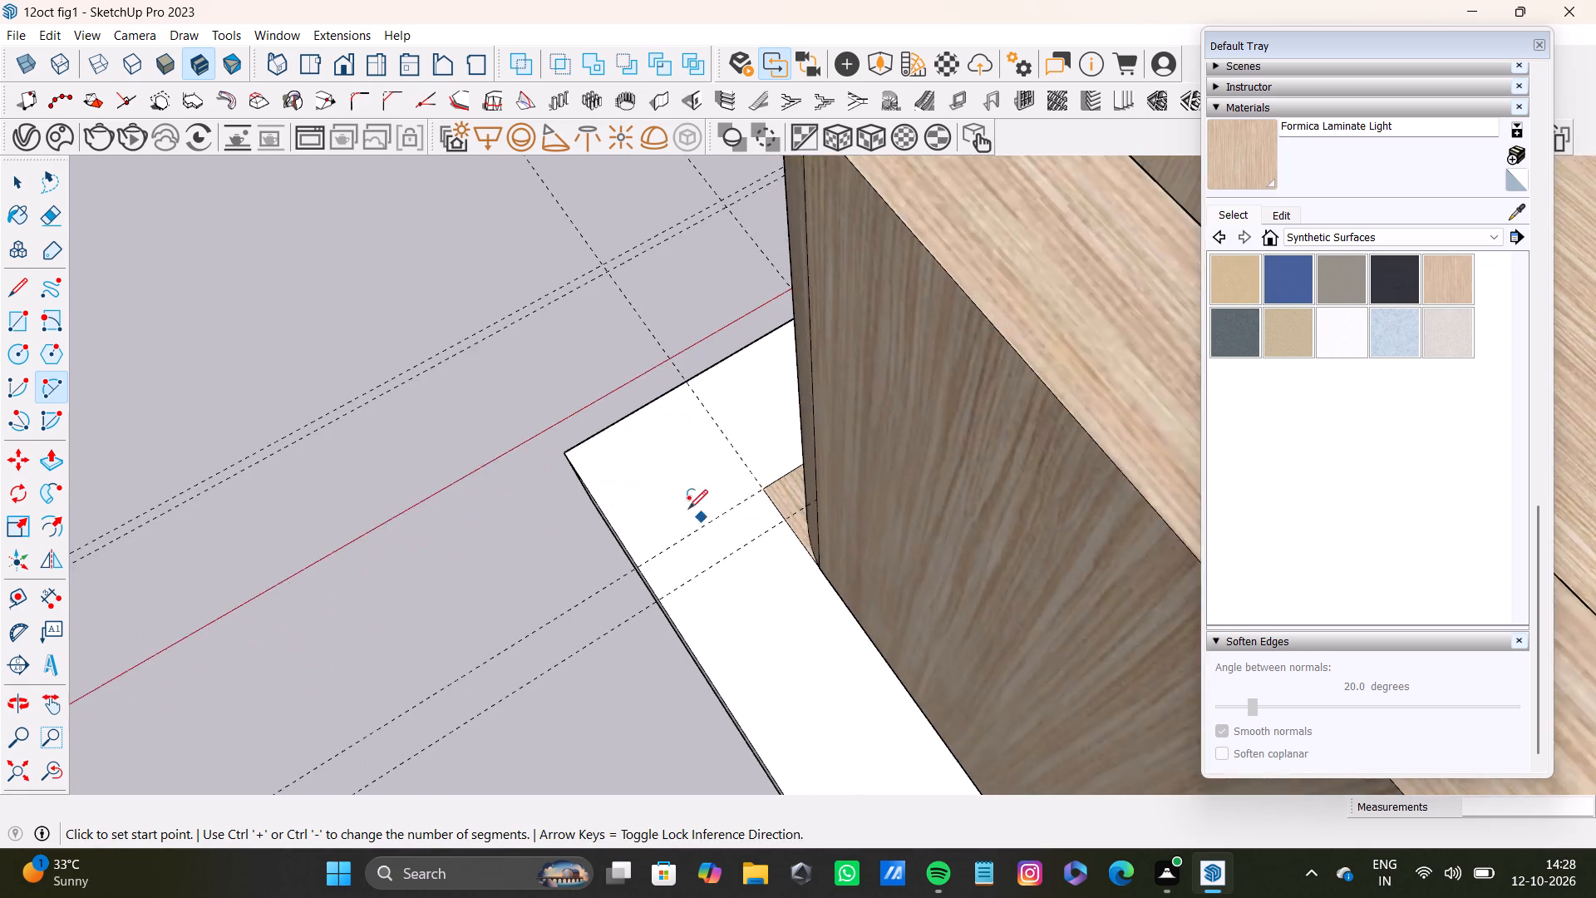
pyautogui.scroll(3, 688, 509)
pyautogui.click(611, 595)
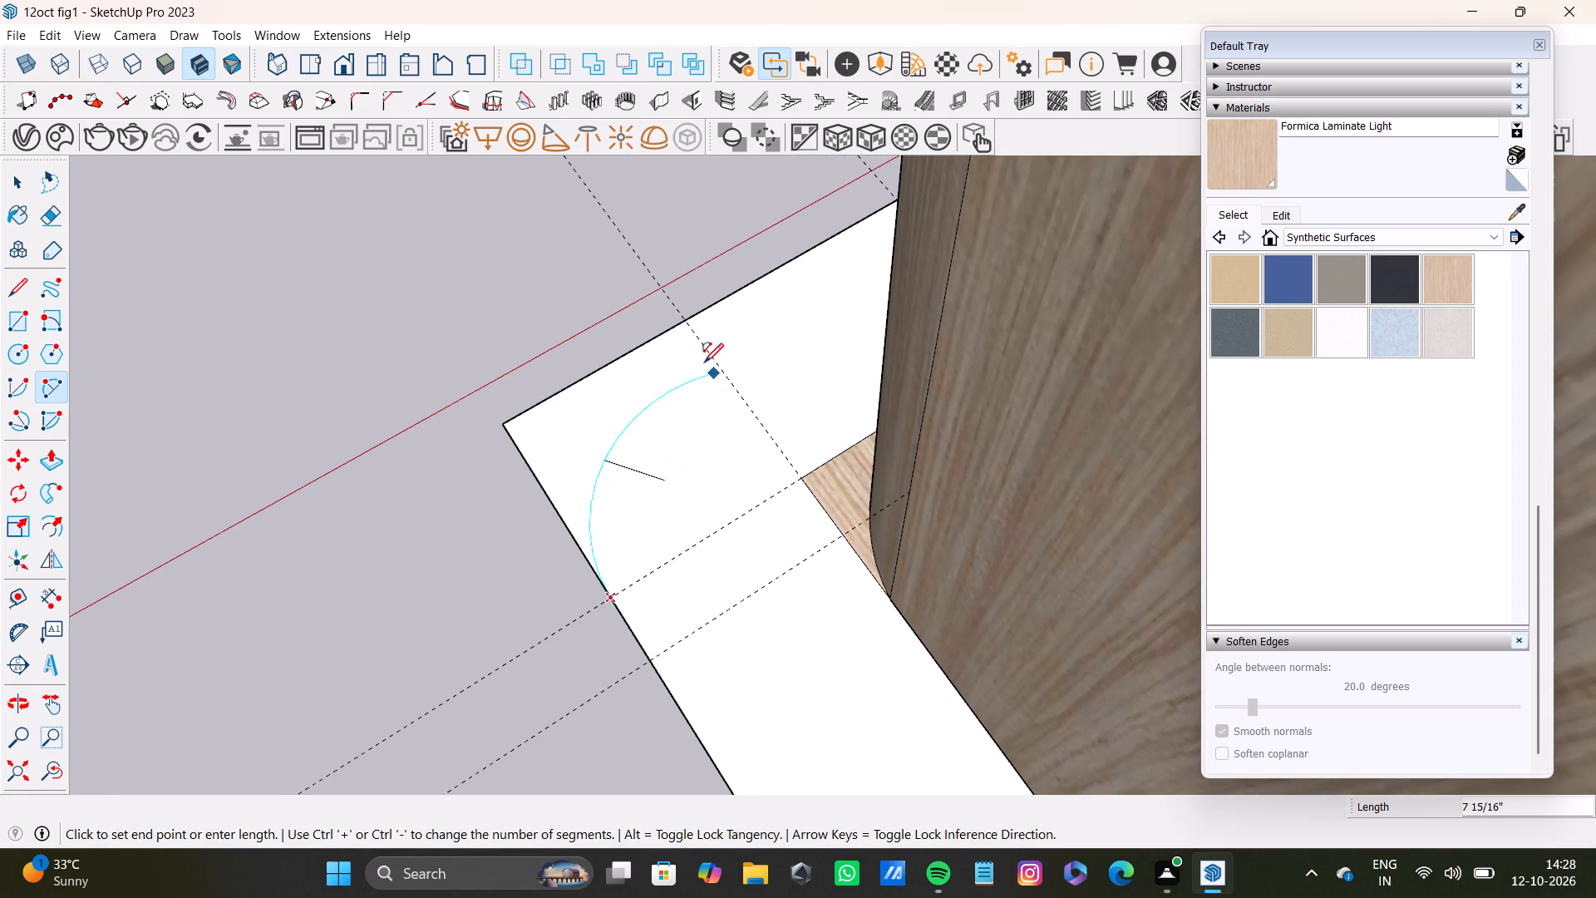
pyautogui.click(683, 327)
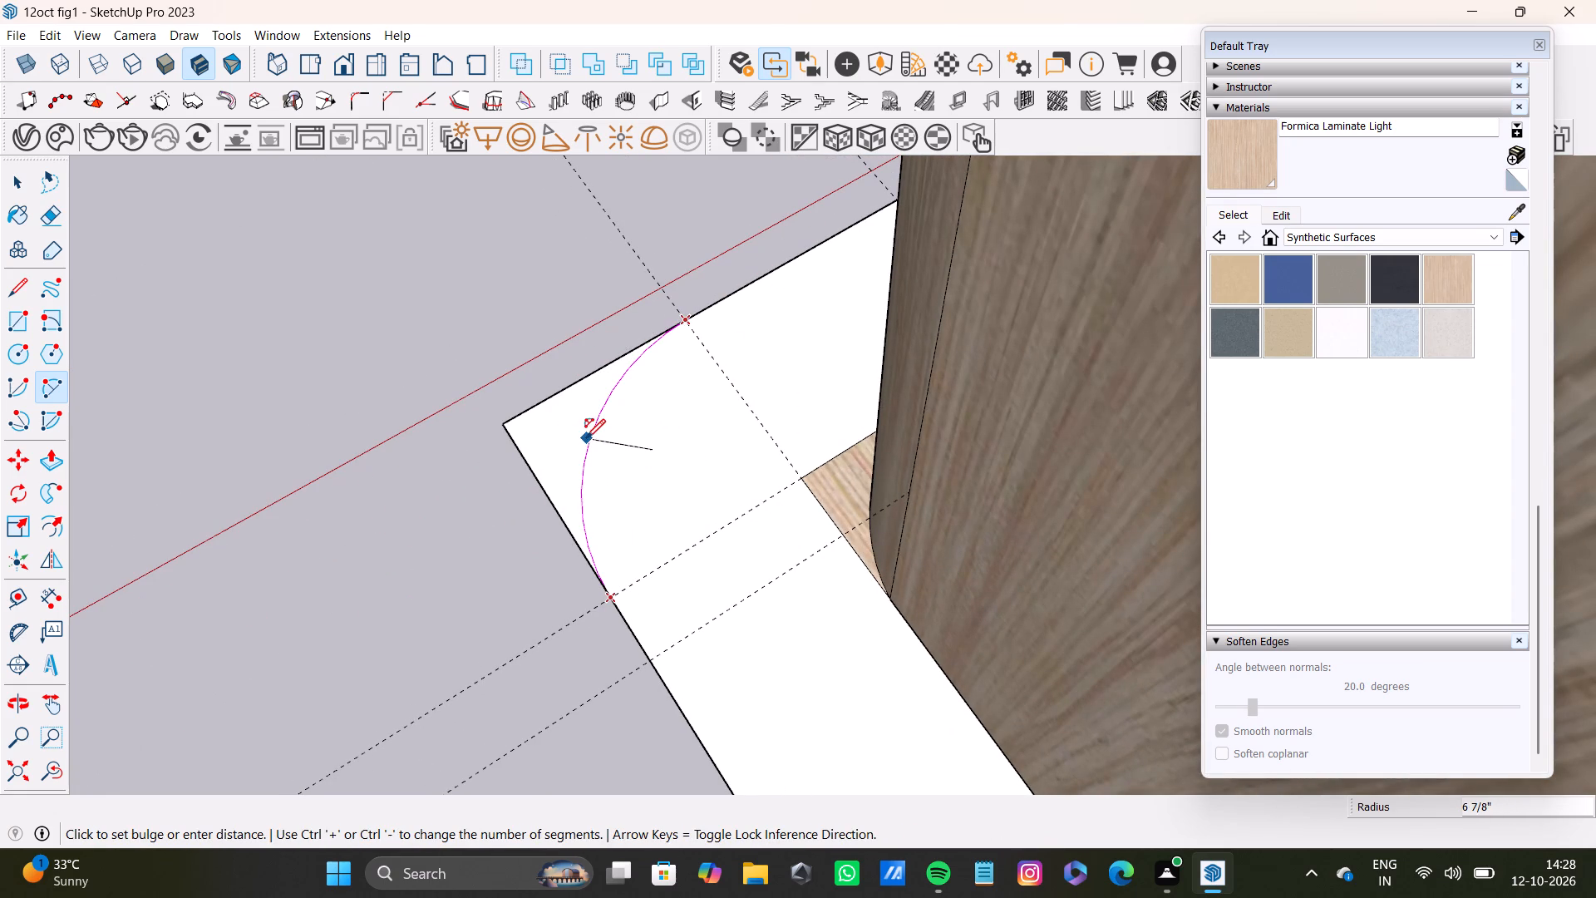
pyautogui.click(587, 438)
# Push the corner piece outside the back-left arc down 6 5/16" through the base to round that corner.
pyautogui.scroll(-4, 587, 449)
pyautogui.moveTo(607, 498); pyautogui.dragTo(870, 497, button='middle')
pyautogui.press('space')
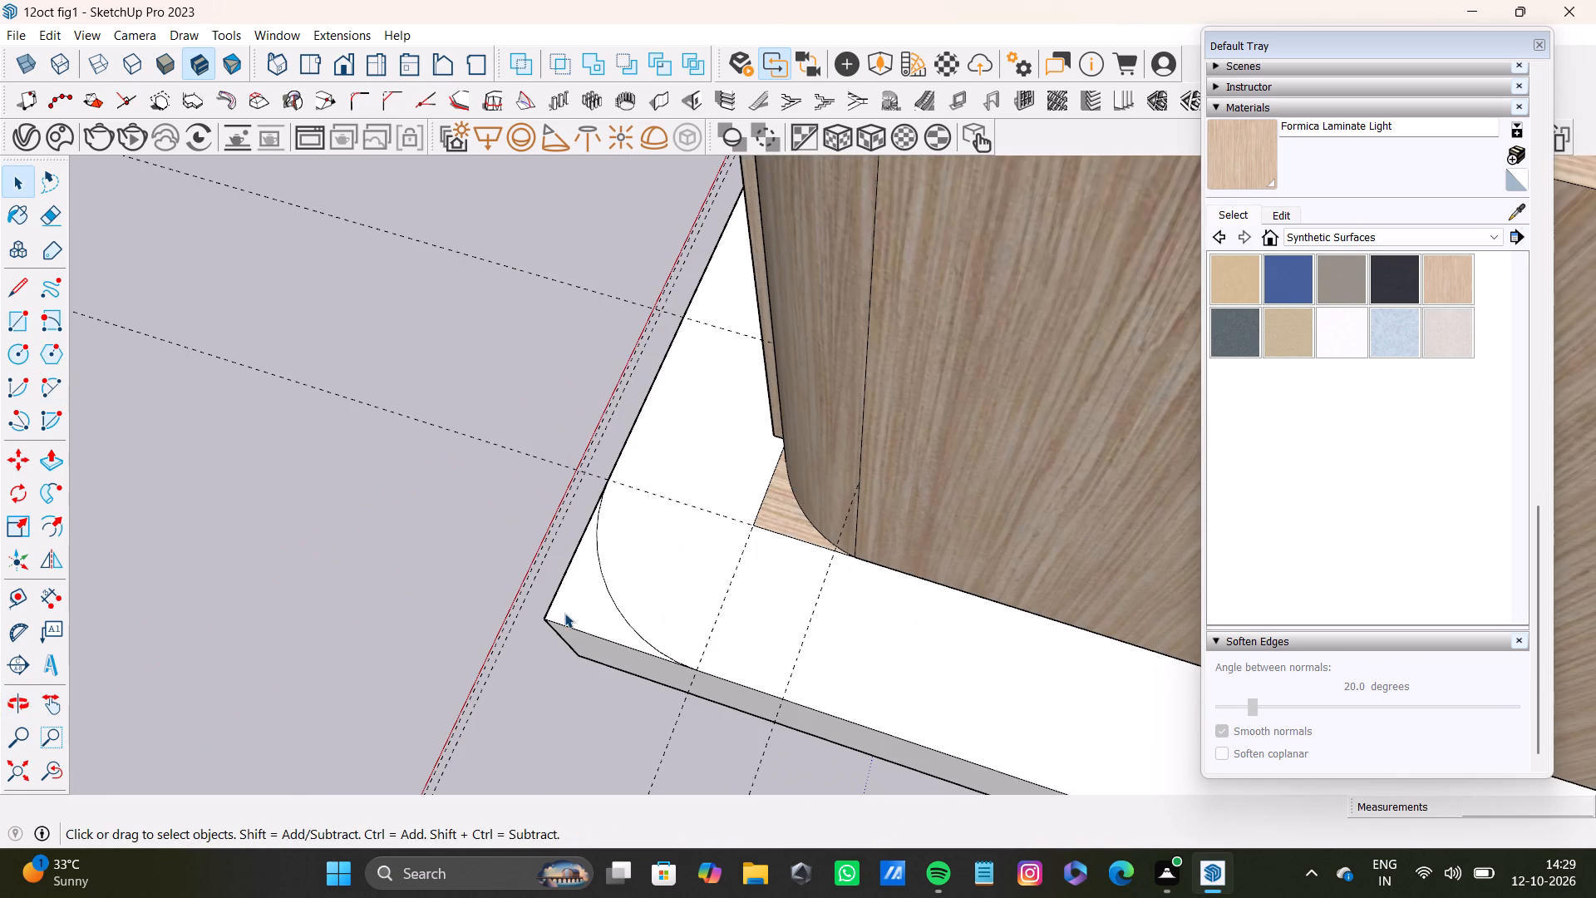
pyautogui.click(564, 613)
pyautogui.press('p')
pyautogui.moveTo(595, 604); pyautogui.dragTo(608, 674)
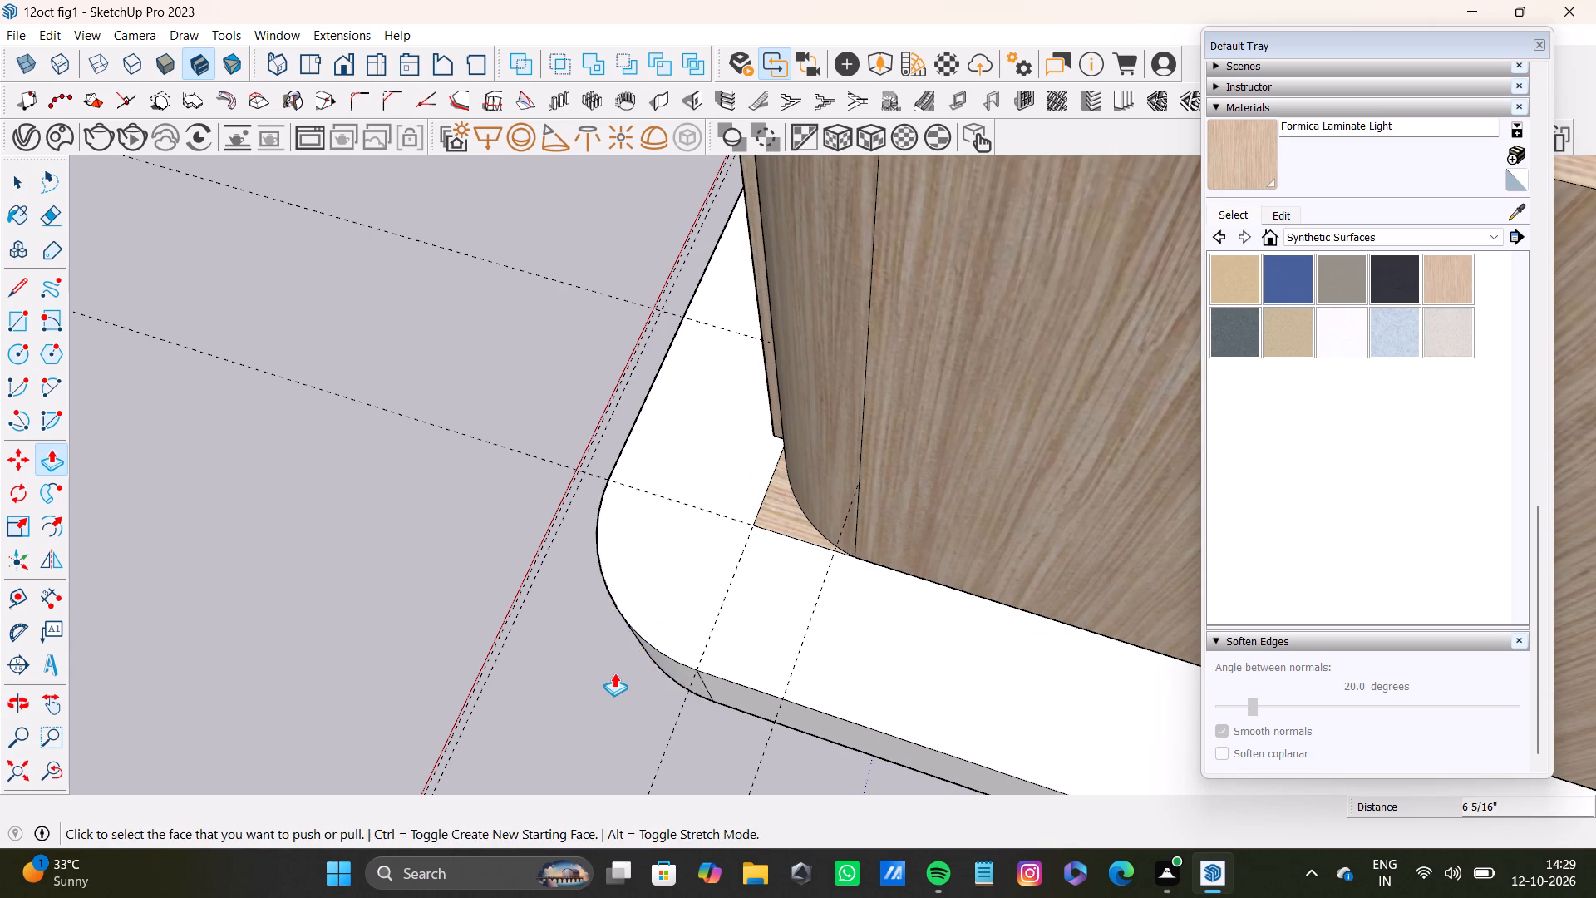
# Push the corner piece outside the back-right arc down 6 5/16" through the full thickness of the base.
pyautogui.scroll(-10, 614, 673)
pyautogui.moveTo(614, 673); pyautogui.dragTo(1039, 564, button='middle')
pyautogui.scroll(-7, 904, 571)
pyautogui.moveTo(762, 556); pyautogui.dragTo(1018, 511, button='middle')
pyautogui.scroll(2, 469, 614)
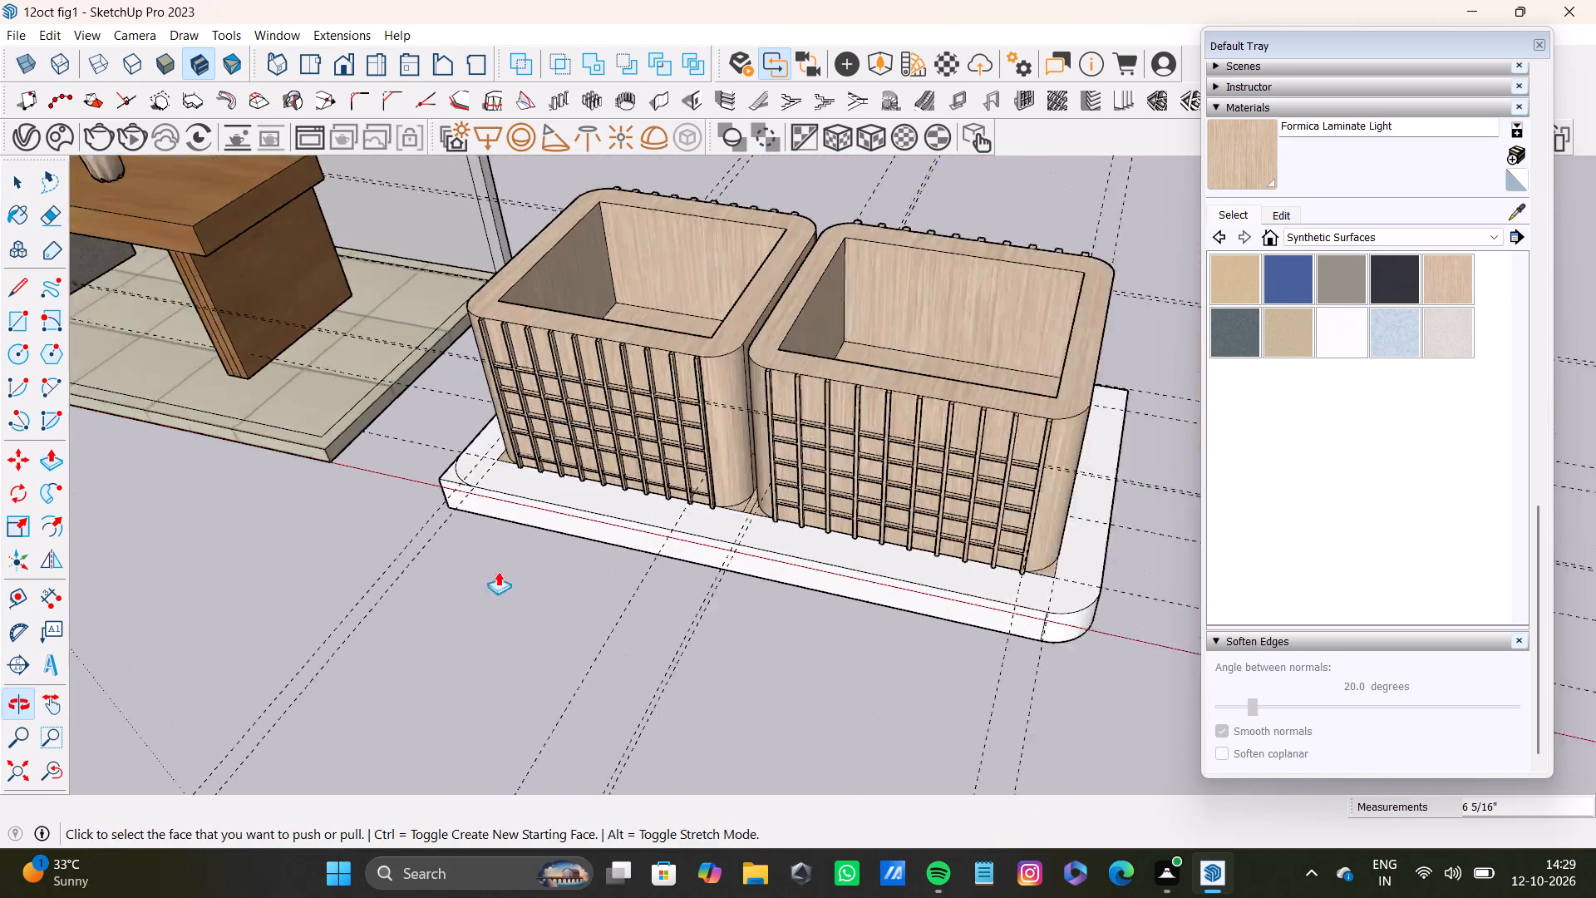
pyautogui.scroll(12, 498, 571)
pyautogui.moveTo(431, 453); pyautogui.dragTo(456, 566)
# Push the corner piece outside the front-right arc down 6 5/16" through the full thickness of the base.
pyautogui.scroll(-4, 462, 572)
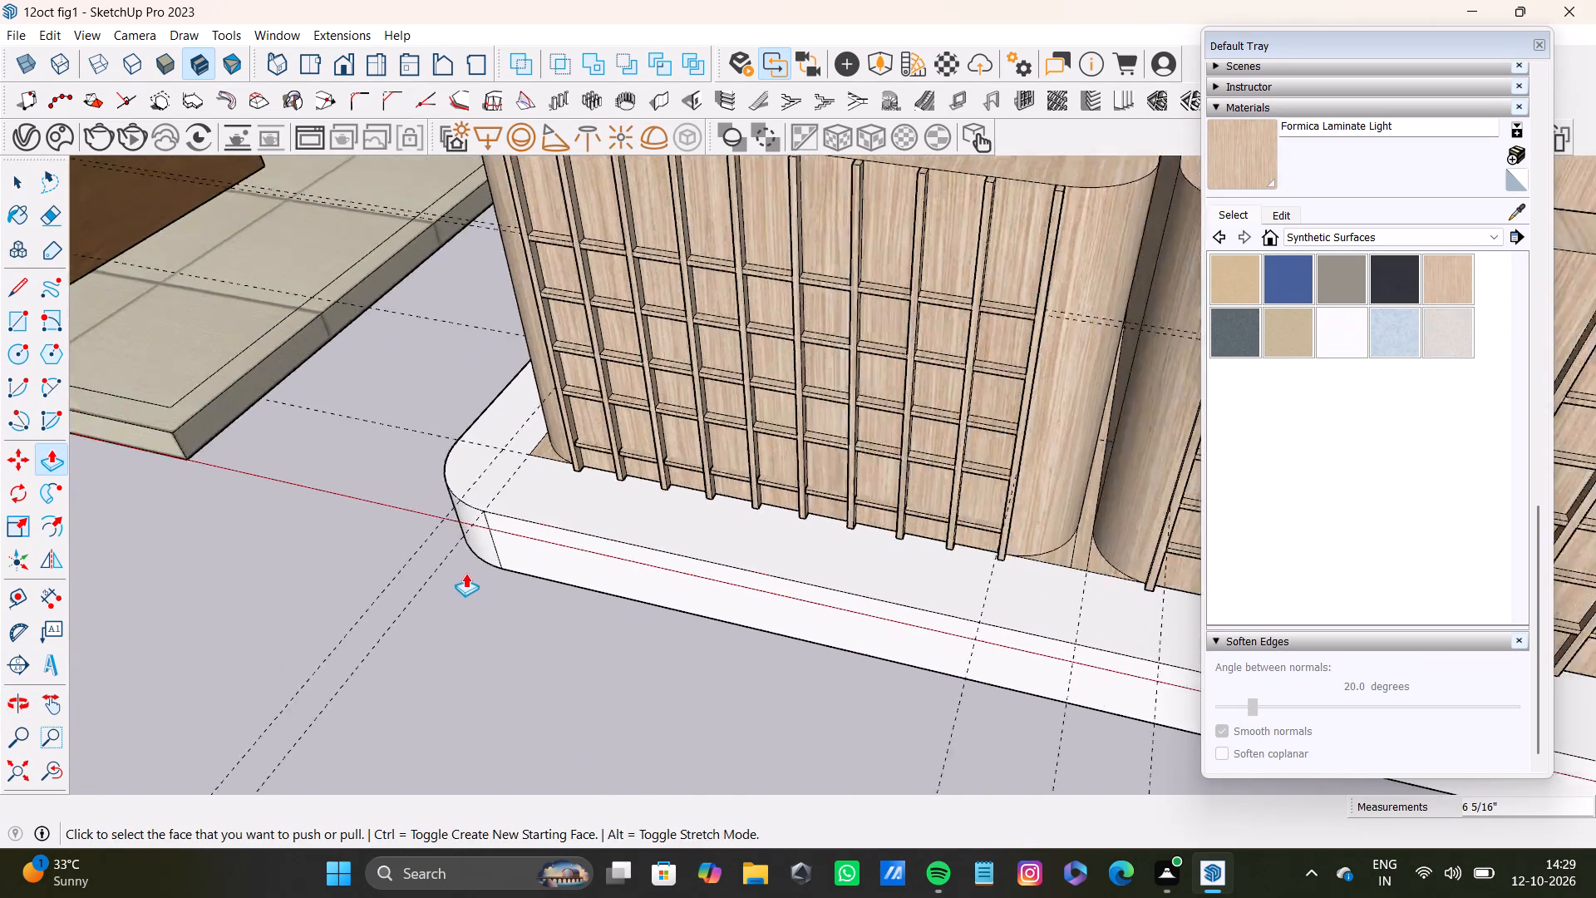
pyautogui.scroll(-11, 465, 573)
pyautogui.moveTo(839, 605); pyautogui.dragTo(469, 584, button='middle')
pyautogui.scroll(-2, 805, 580)
pyautogui.moveTo(899, 635); pyautogui.dragTo(556, 639, button='middle')
pyautogui.scroll(4, 889, 613)
pyautogui.moveTo(883, 604); pyautogui.dragTo(771, 645, button='middle')
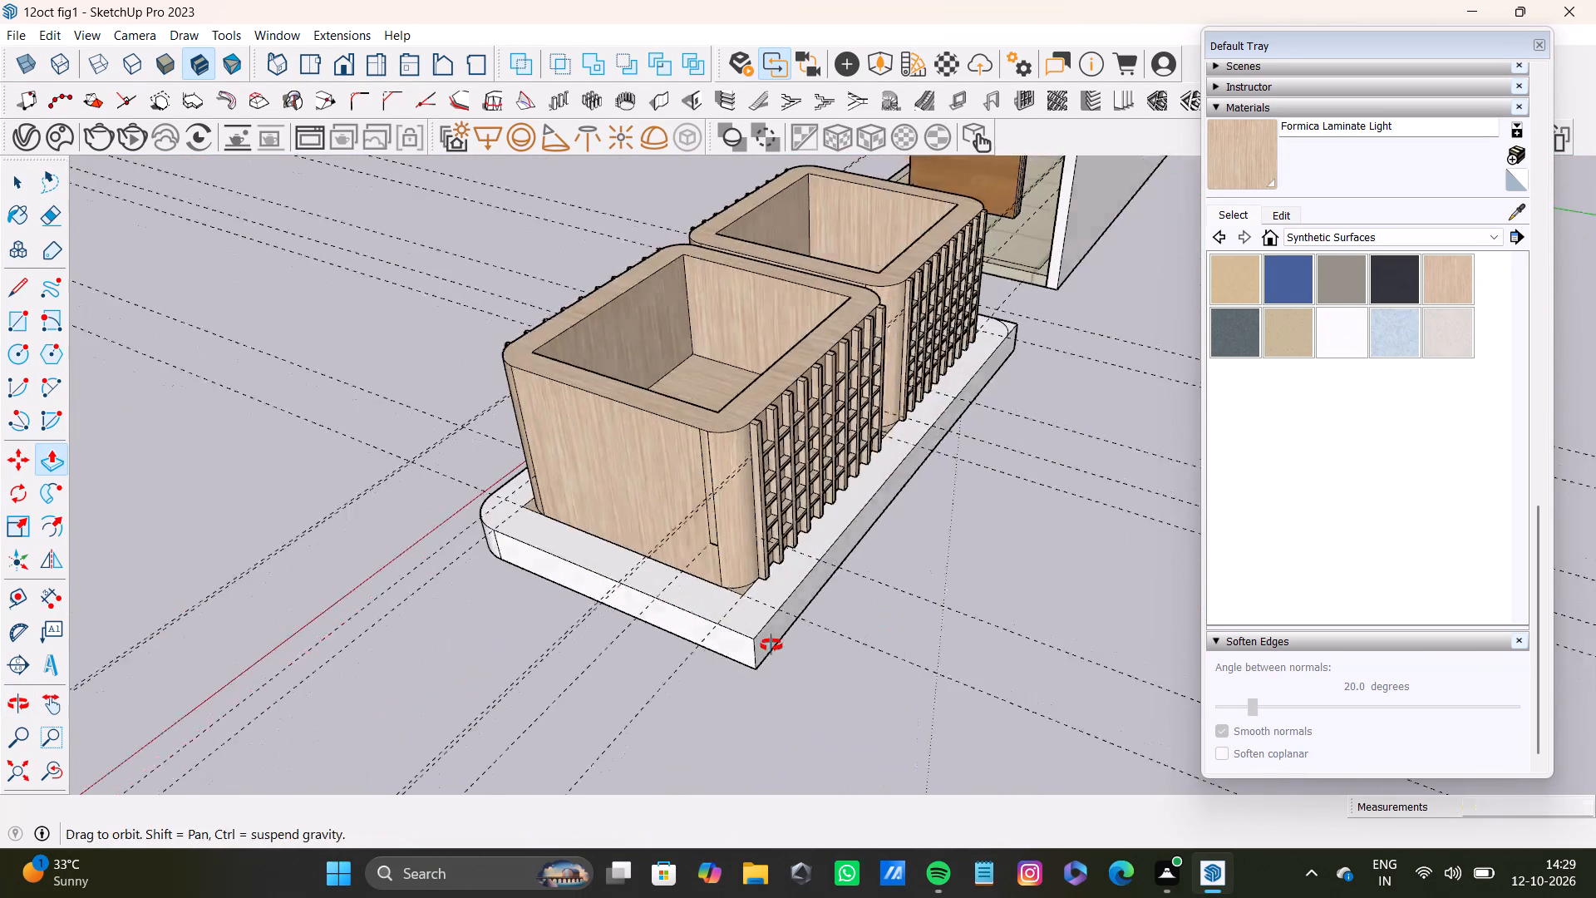
pyautogui.moveTo(771, 645); pyautogui.dragTo(612, 736, button='middle')
pyautogui.moveTo(1216, 439); pyautogui.dragTo(929, 447, button='middle')
pyautogui.scroll(-3, 1109, 420)
pyautogui.keyDown('shift'); pyautogui.moveTo(1136, 421); pyautogui.dragTo(1089, 441, button='middle'); pyautogui.keyUp('shift')
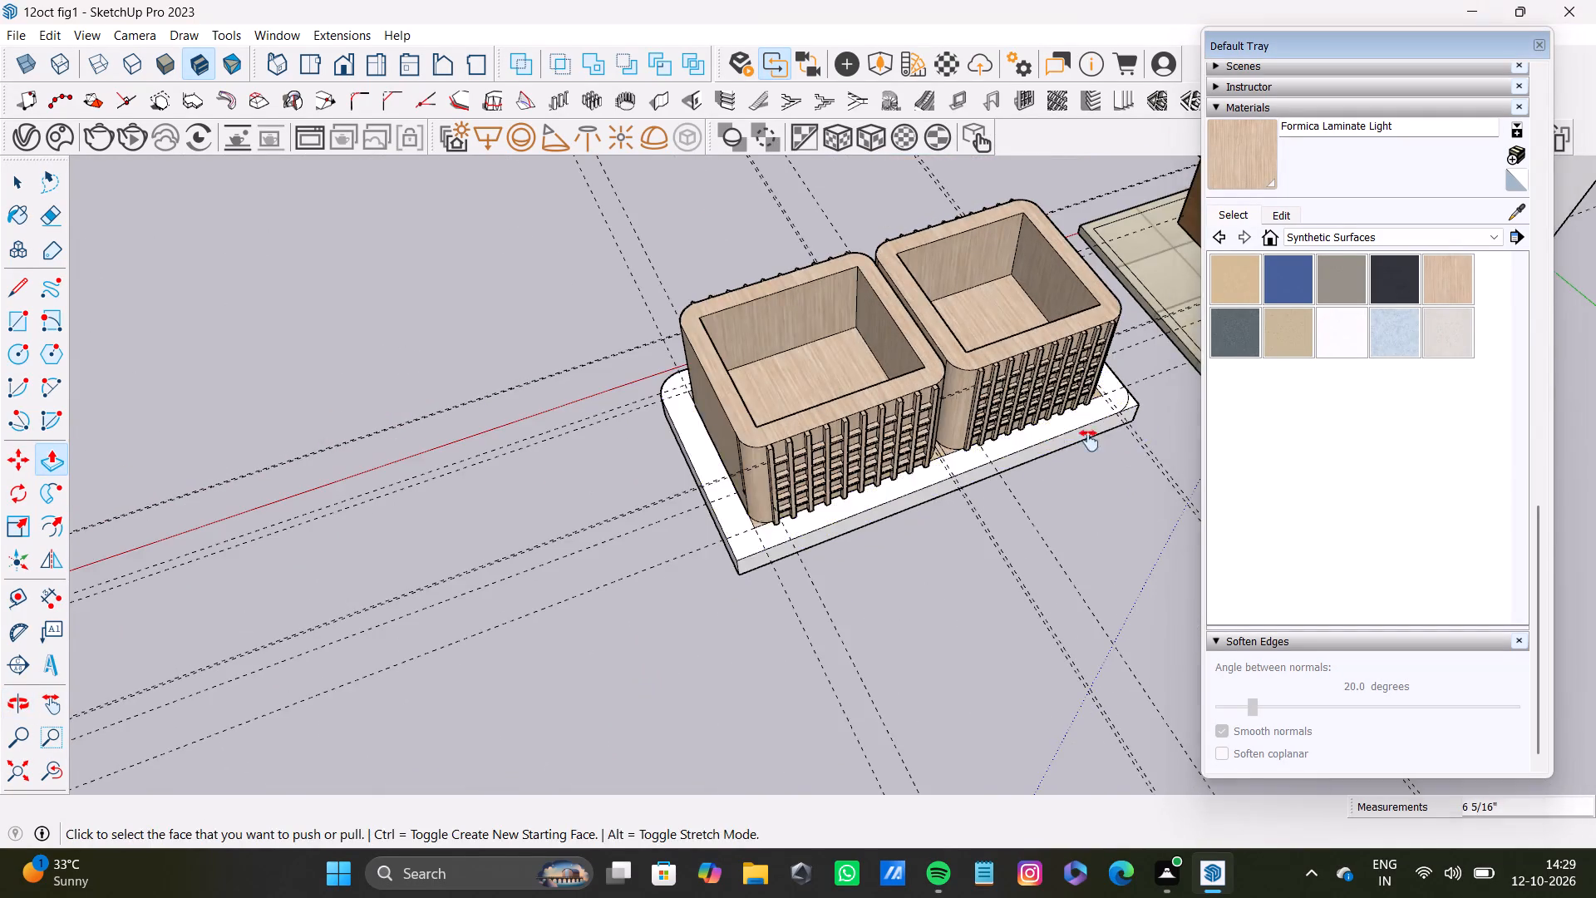
pyautogui.keyDown('shift'); pyautogui.moveTo(1089, 441); pyautogui.dragTo(856, 479, button='middle'); pyautogui.keyUp('shift')
pyautogui.scroll(1, 864, 476)
pyautogui.moveTo(857, 479); pyautogui.dragTo(682, 503, button='middle')
pyautogui.scroll(11, 793, 458)
pyautogui.moveTo(891, 479); pyautogui.dragTo(906, 552)
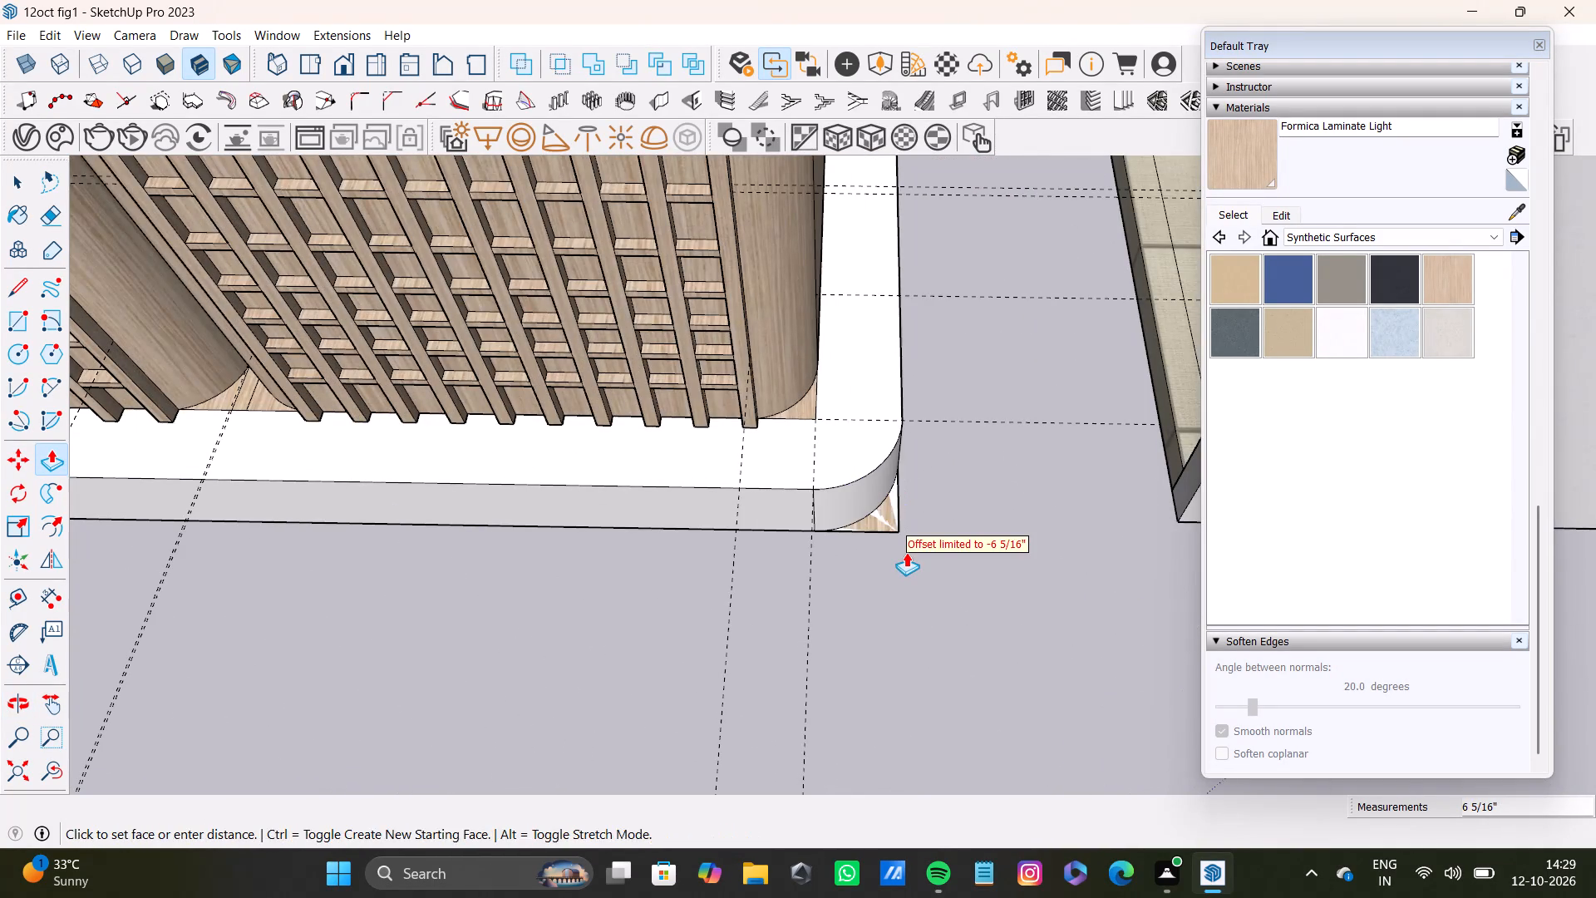
pyautogui.moveTo(906, 552); pyautogui.dragTo(908, 553)
# Draw a 2 Point Arc across the base top's front-left corner between the guide intersections on its two edges.
pyautogui.scroll(-9, 908, 554)
pyautogui.keyDown('shift'); pyautogui.moveTo(677, 516); pyautogui.dragTo(1059, 492, button='middle'); pyautogui.keyUp('shift')
pyautogui.scroll(-4, 655, 513)
pyautogui.moveTo(629, 492); pyautogui.dragTo(623, 550, button='middle')
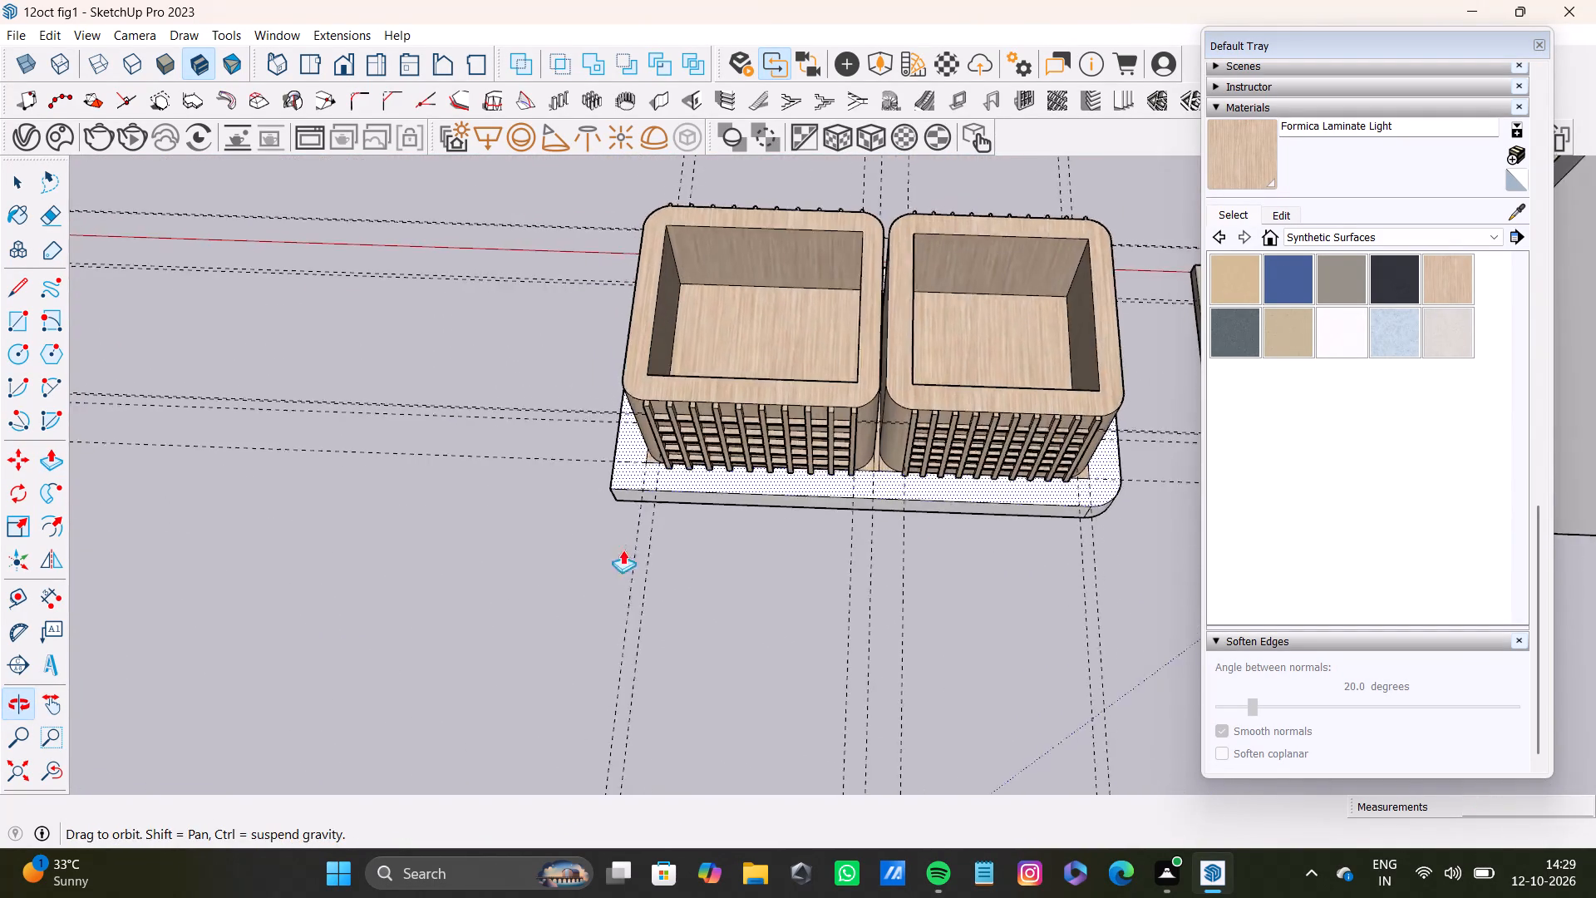
pyautogui.moveTo(623, 550); pyautogui.dragTo(623, 552, button='middle')
pyautogui.scroll(13, 637, 518)
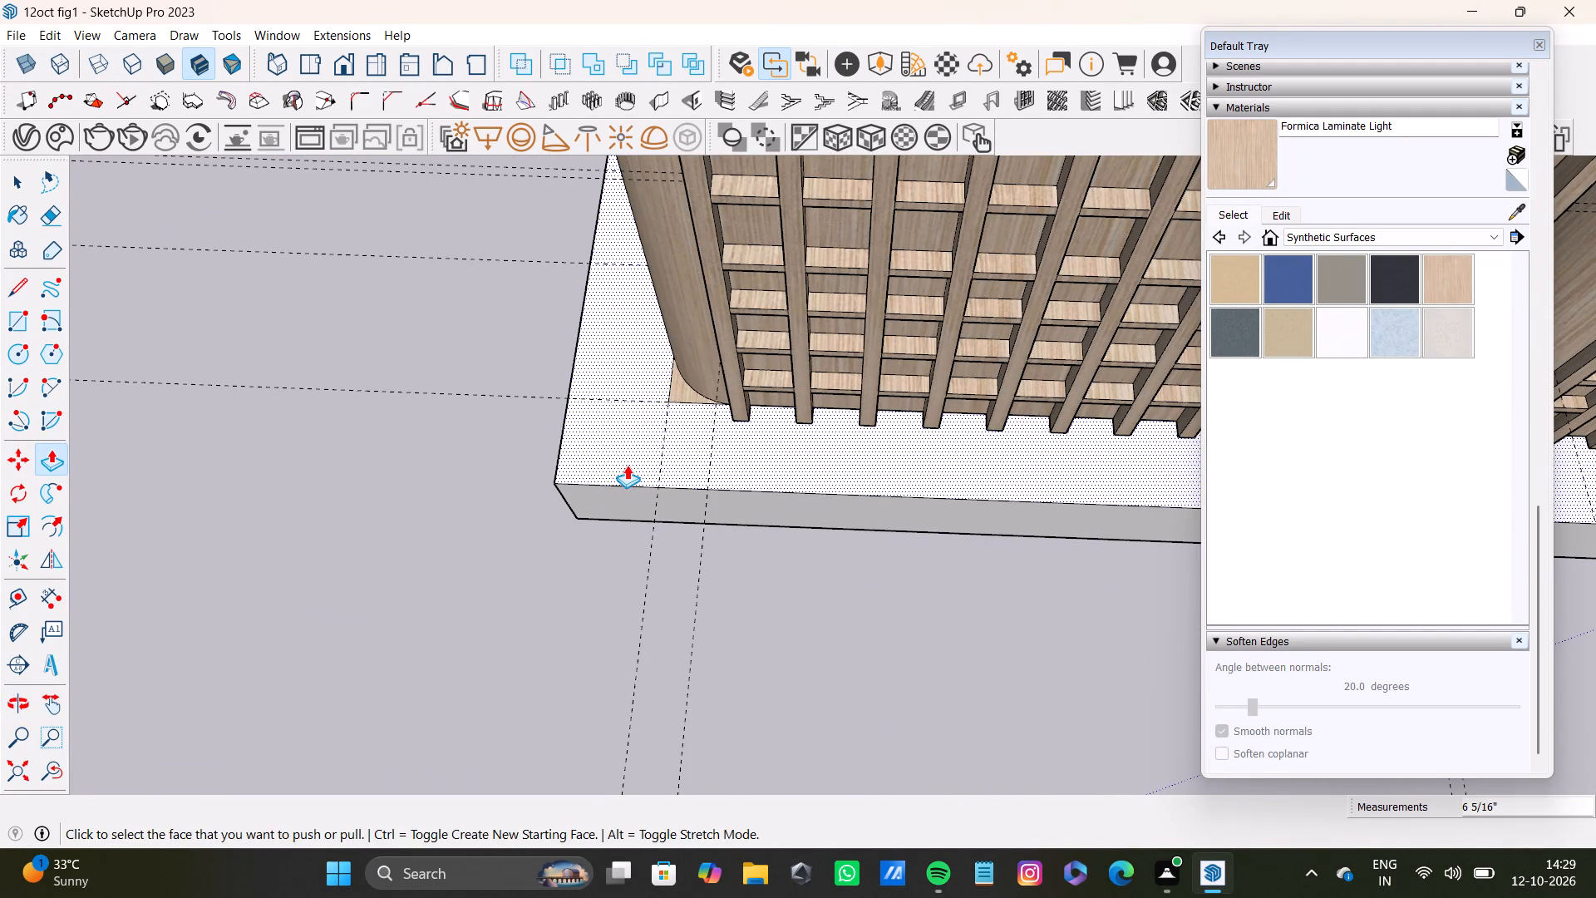
pyautogui.press('r')
pyautogui.scroll(4, 621, 425)
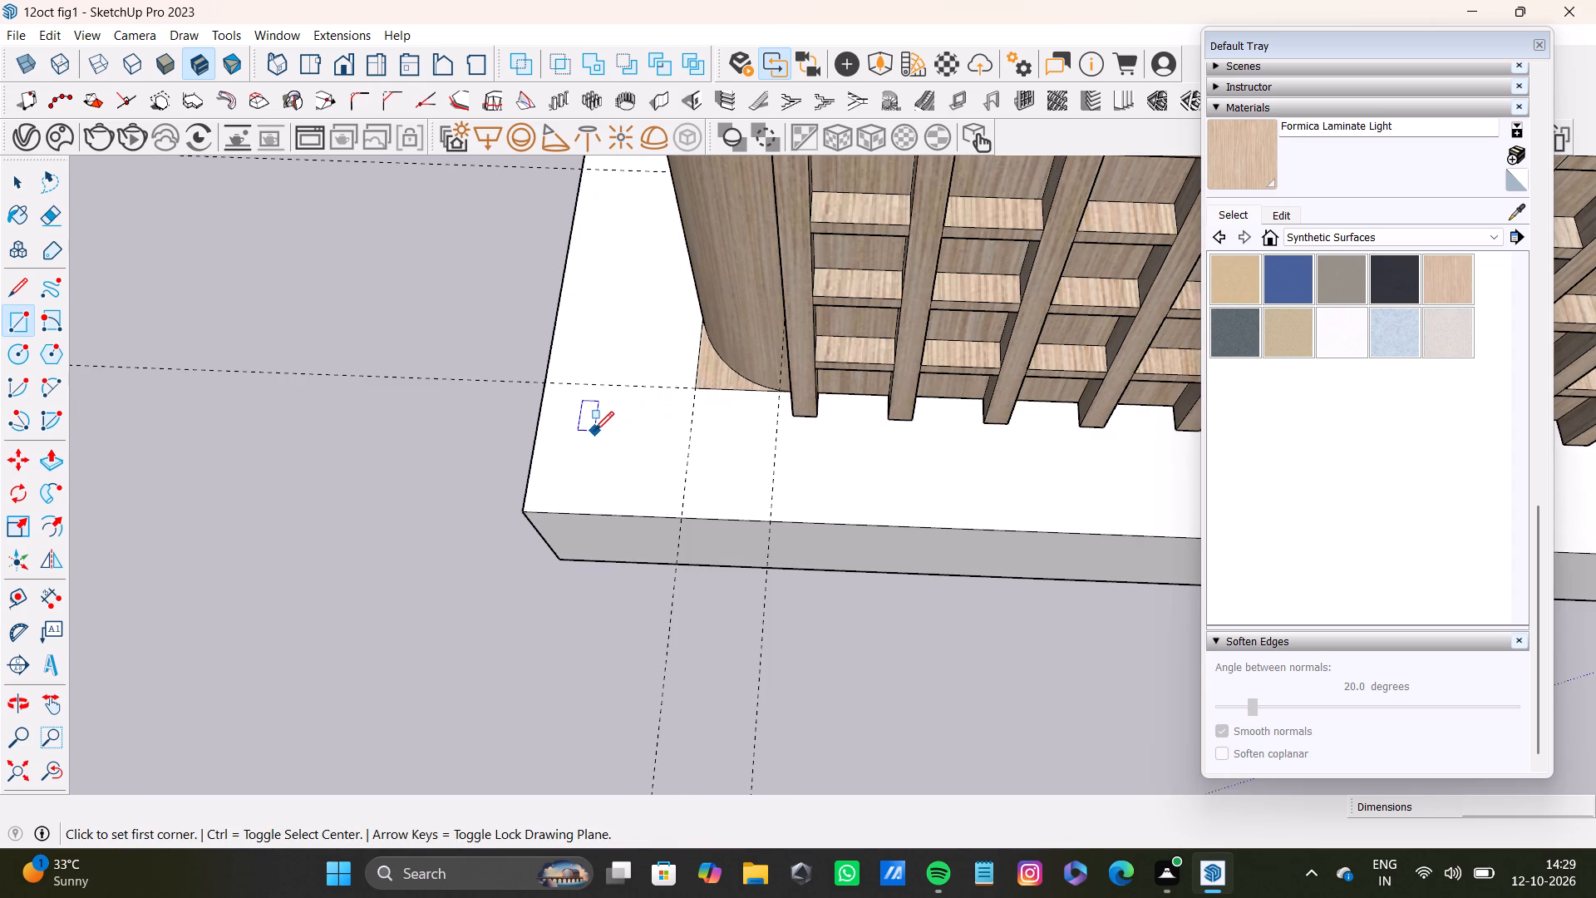
pyautogui.press('a')
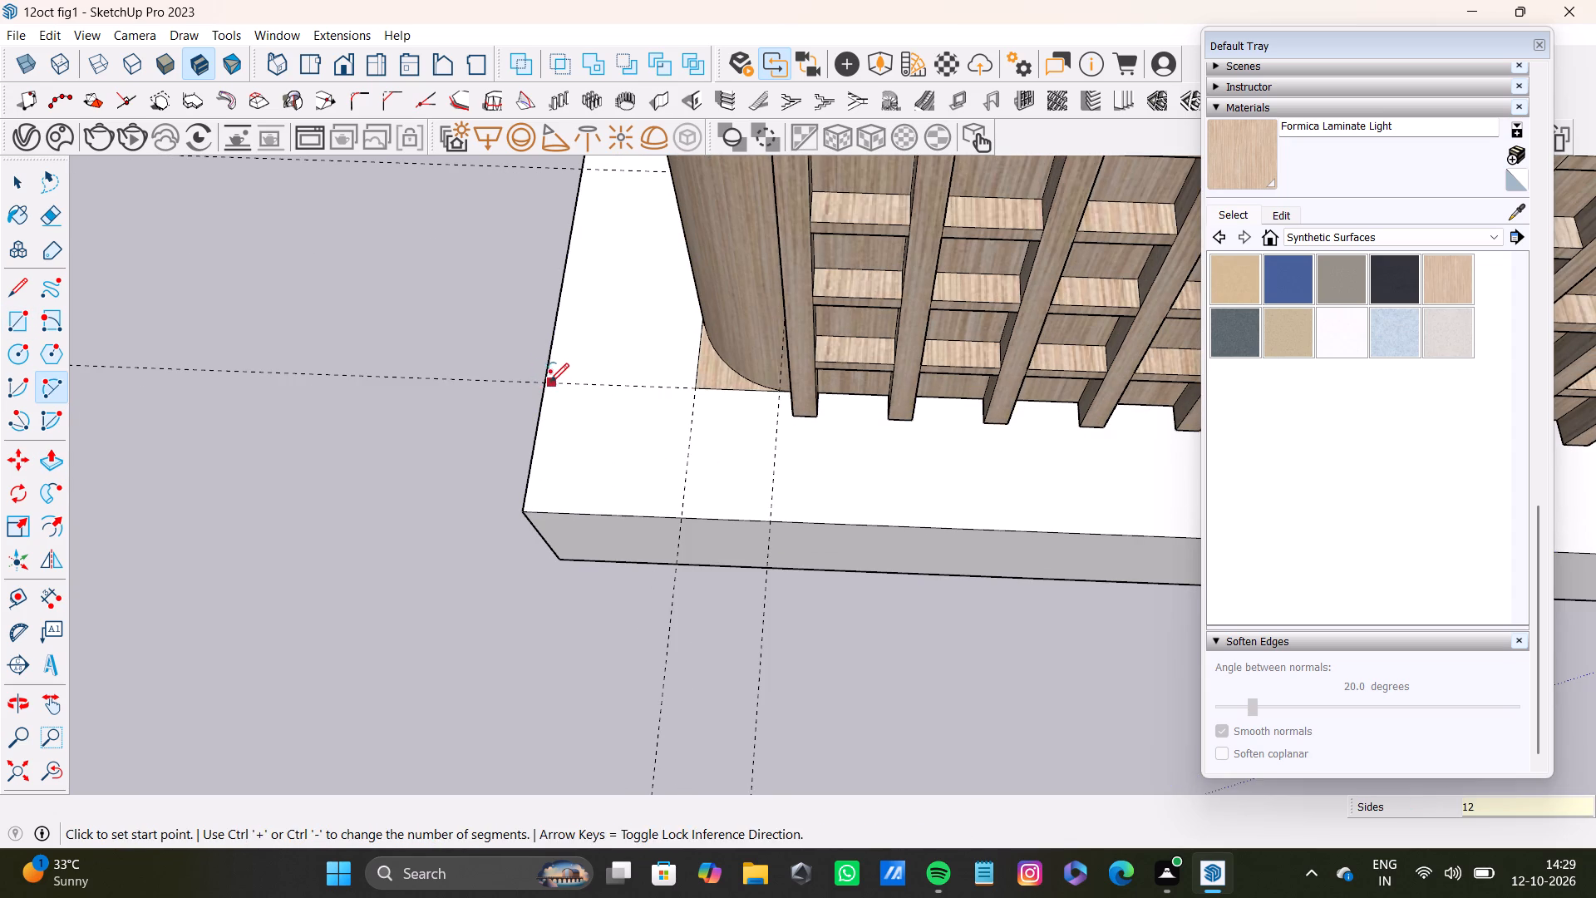
pyautogui.click(546, 382)
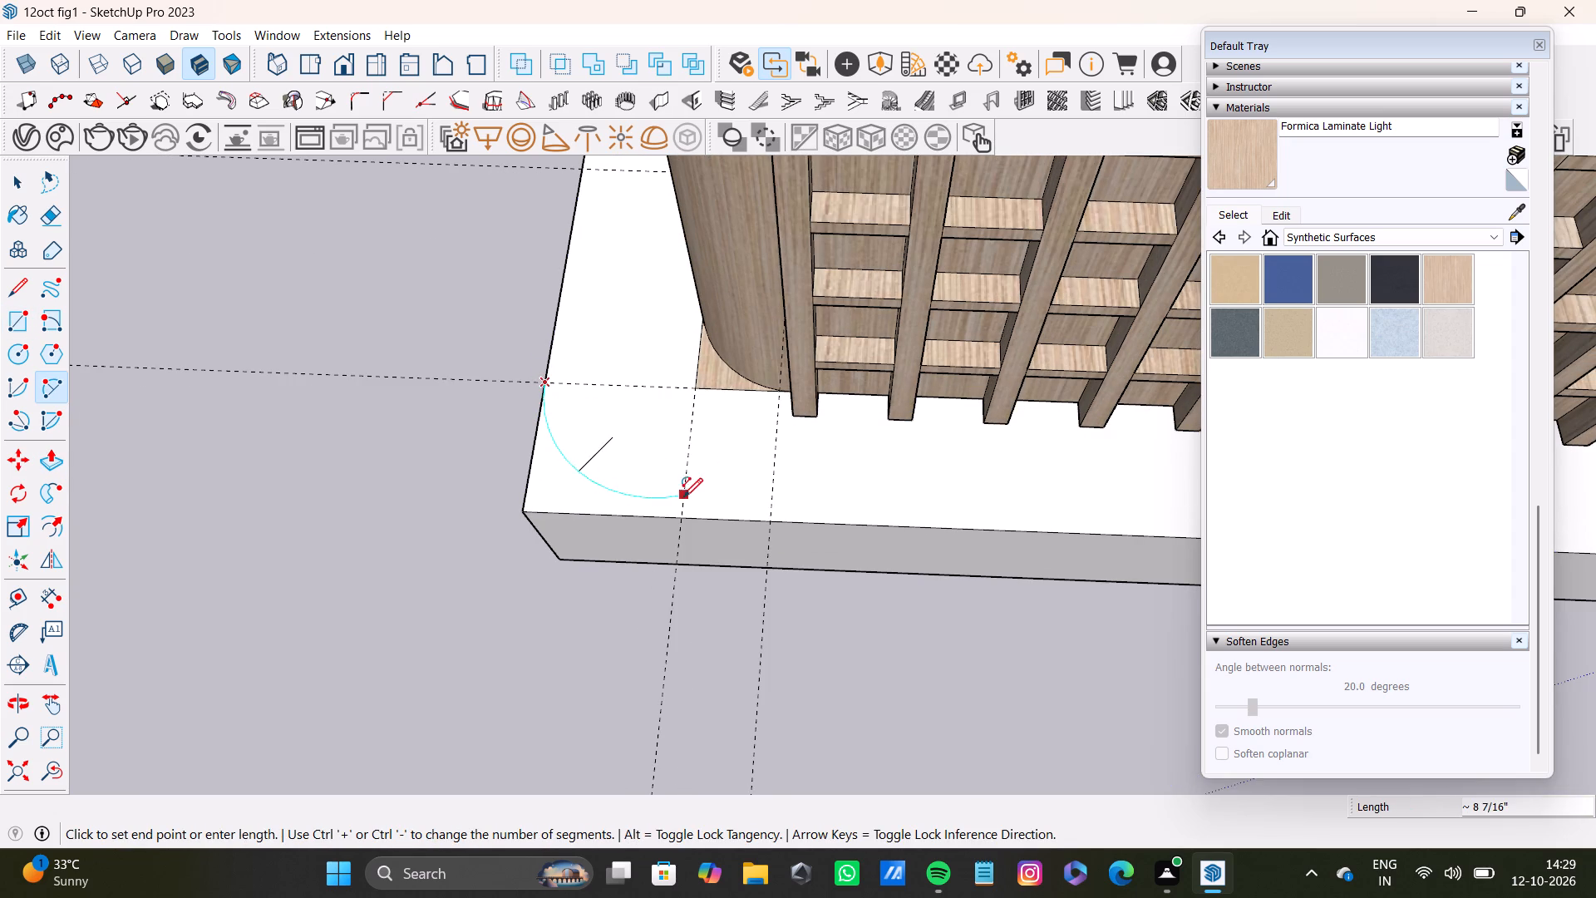
pyautogui.click(683, 519)
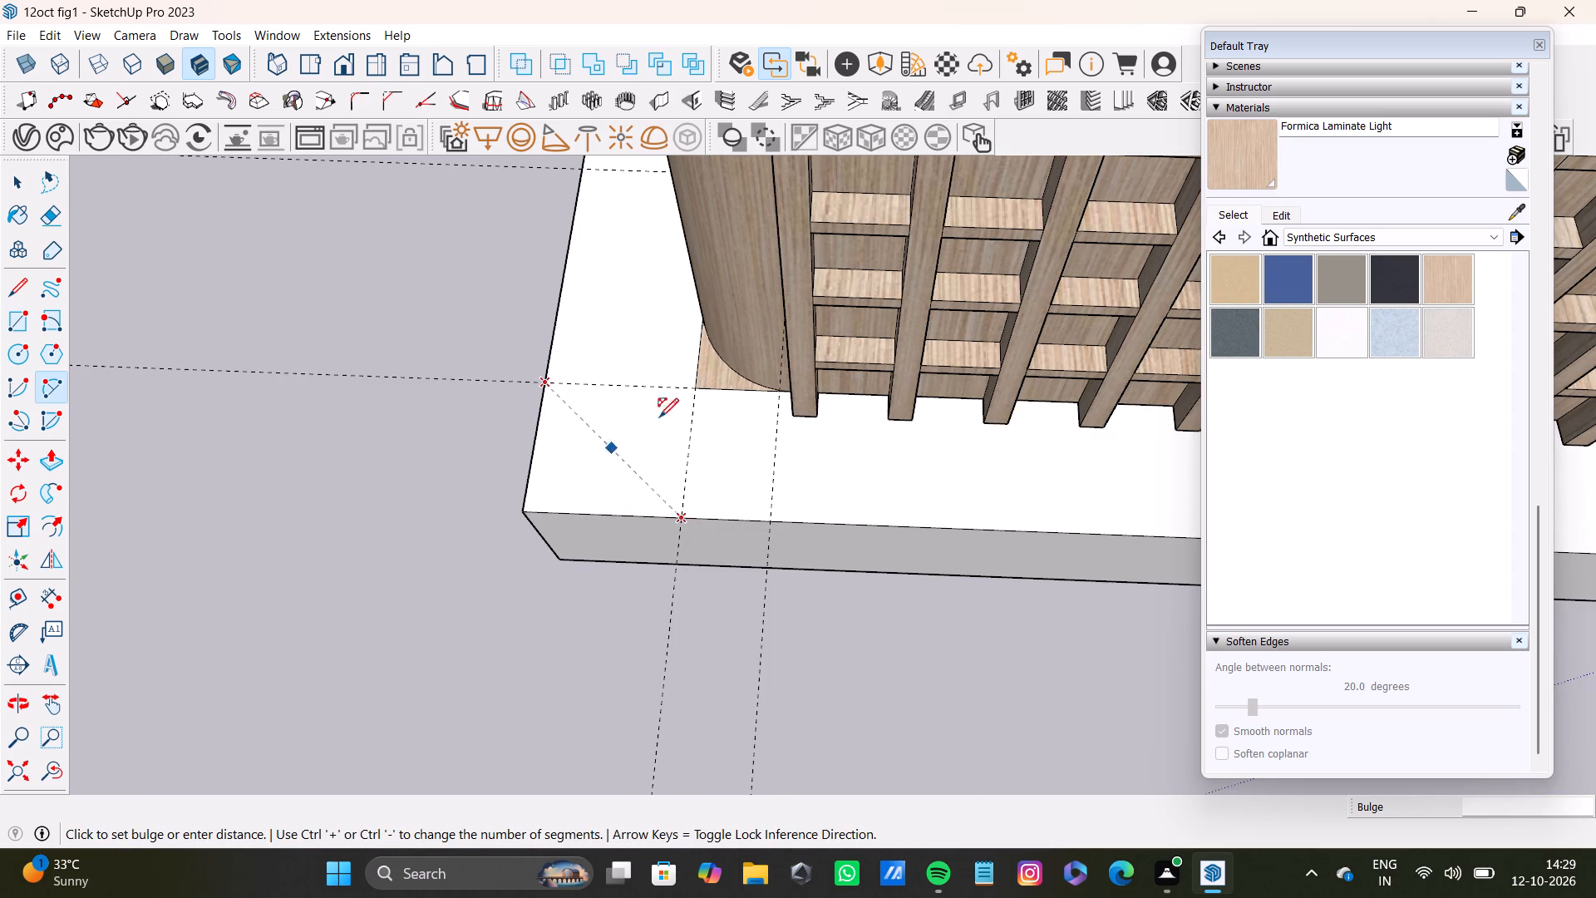
pyautogui.click(574, 466)
# Push the corner piece outside the front-left arc down 6 5/16" through the base to round that corner.
pyautogui.press('space')
pyautogui.click(562, 481)
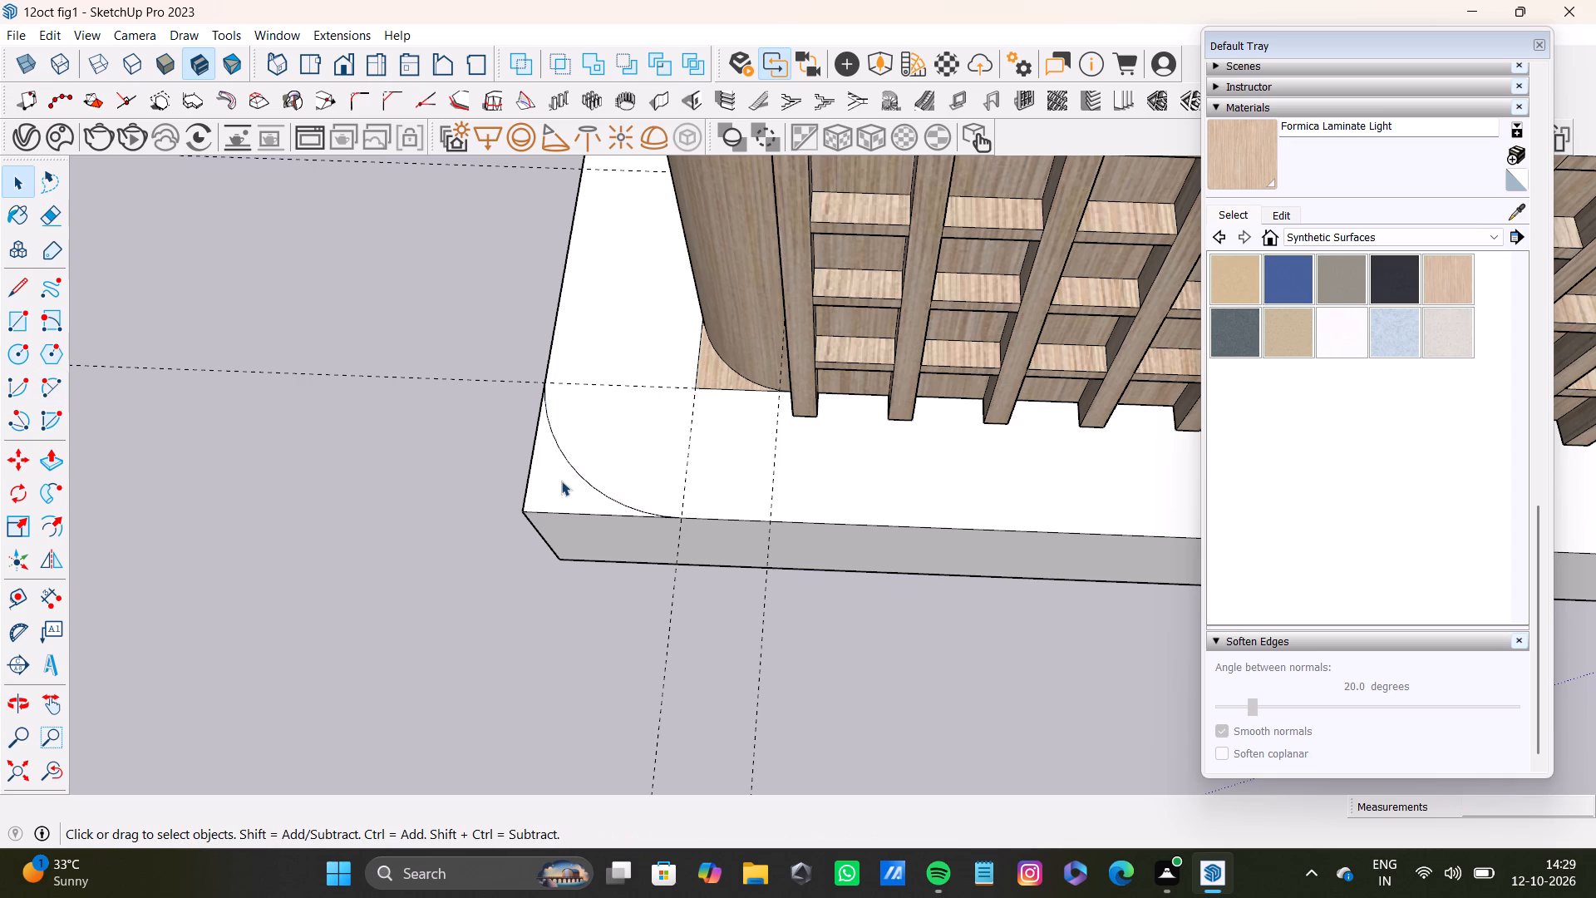
pyautogui.press('p')
pyautogui.moveTo(561, 481); pyautogui.dragTo(571, 575)
# Close the opening in the base's underside with a corner-to-corner rectangle of about 7' 7 7/16" by 3' 7 1/4".
pyautogui.scroll(-12, 574, 575)
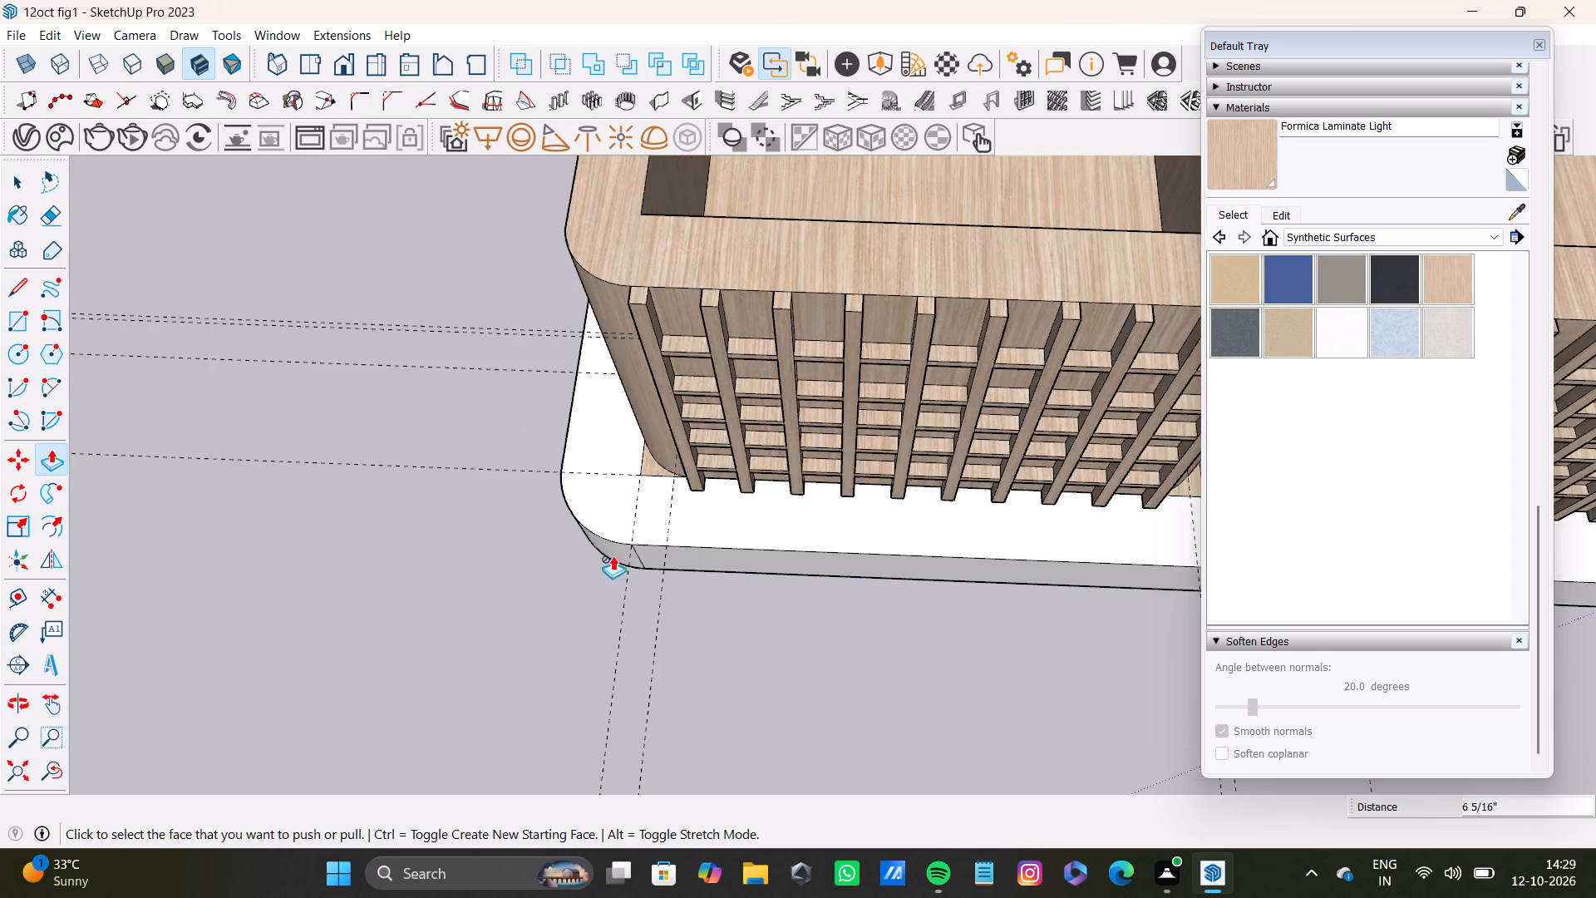
pyautogui.scroll(-13, 613, 555)
pyautogui.moveTo(658, 599); pyautogui.dragTo(771, 244, button='middle')
pyautogui.scroll(4, 718, 532)
pyautogui.moveTo(731, 549); pyautogui.dragTo(684, 264, button='middle')
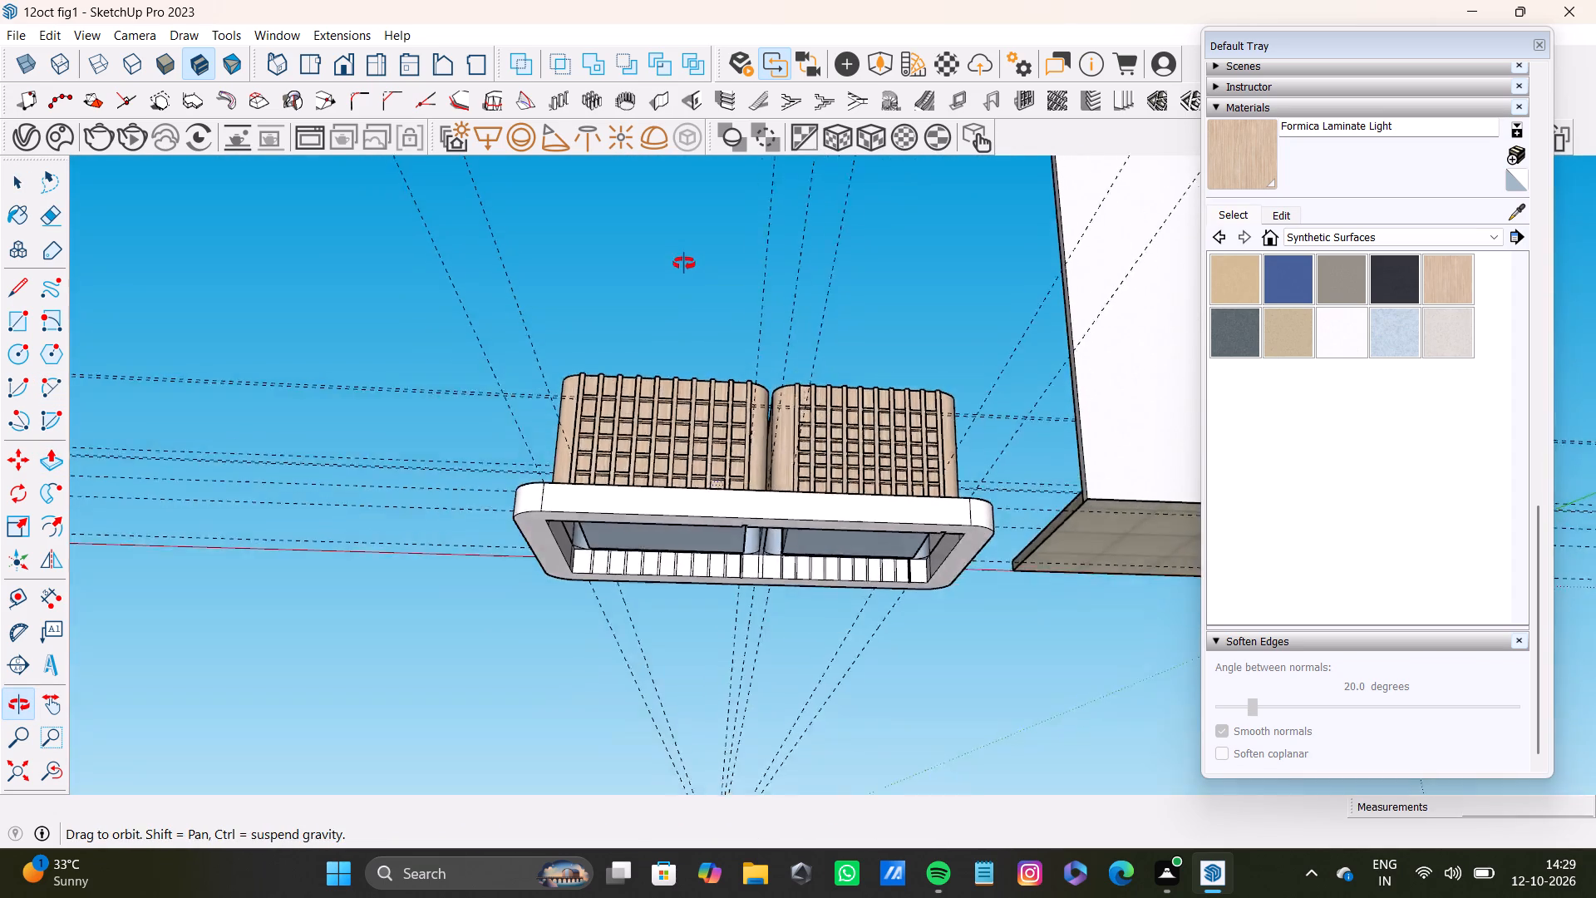
pyautogui.moveTo(684, 264); pyautogui.dragTo(661, 175, button='middle')
pyautogui.scroll(3, 774, 502)
pyautogui.moveTo(791, 512); pyautogui.dragTo(769, 210, button='middle')
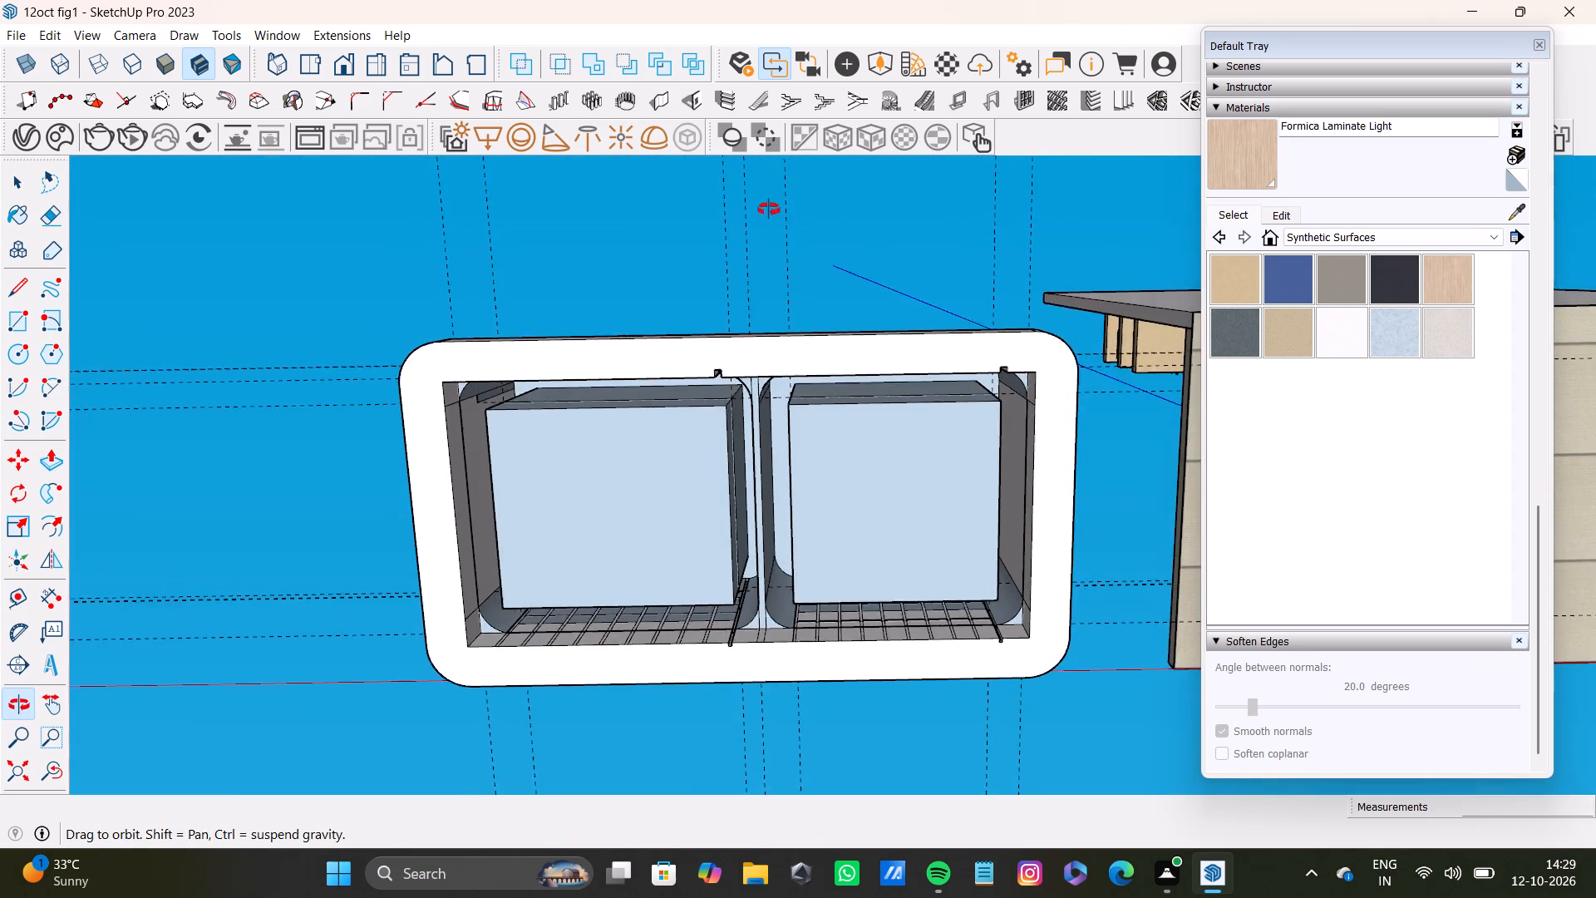
pyautogui.moveTo(769, 210); pyautogui.dragTo(771, 205, button='middle')
pyautogui.click(7, 320)
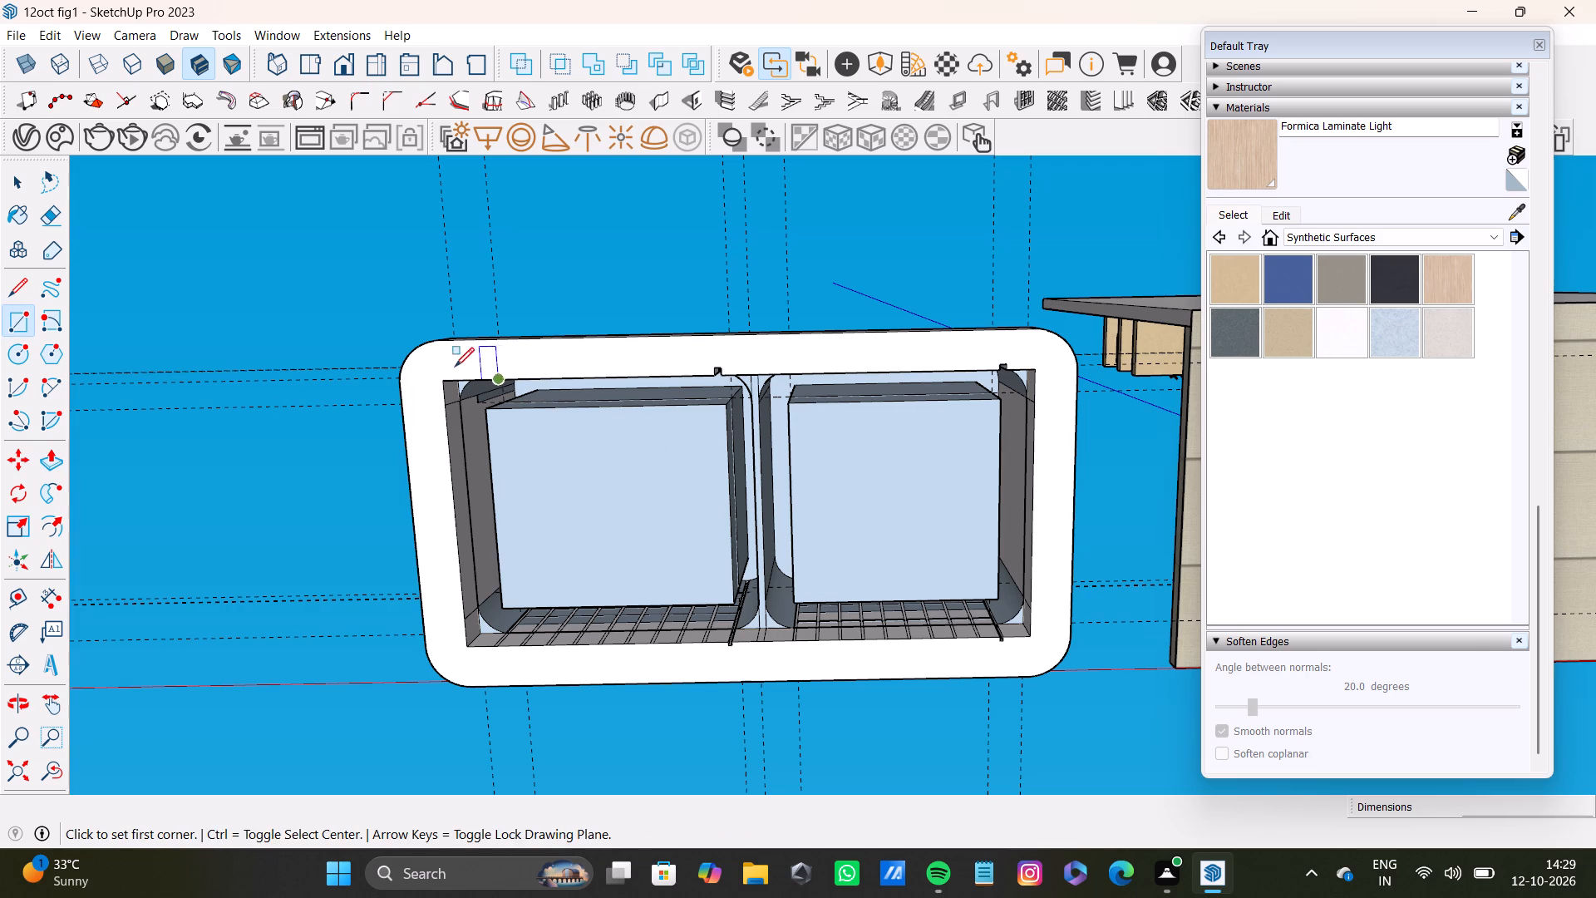
pyautogui.click(448, 377)
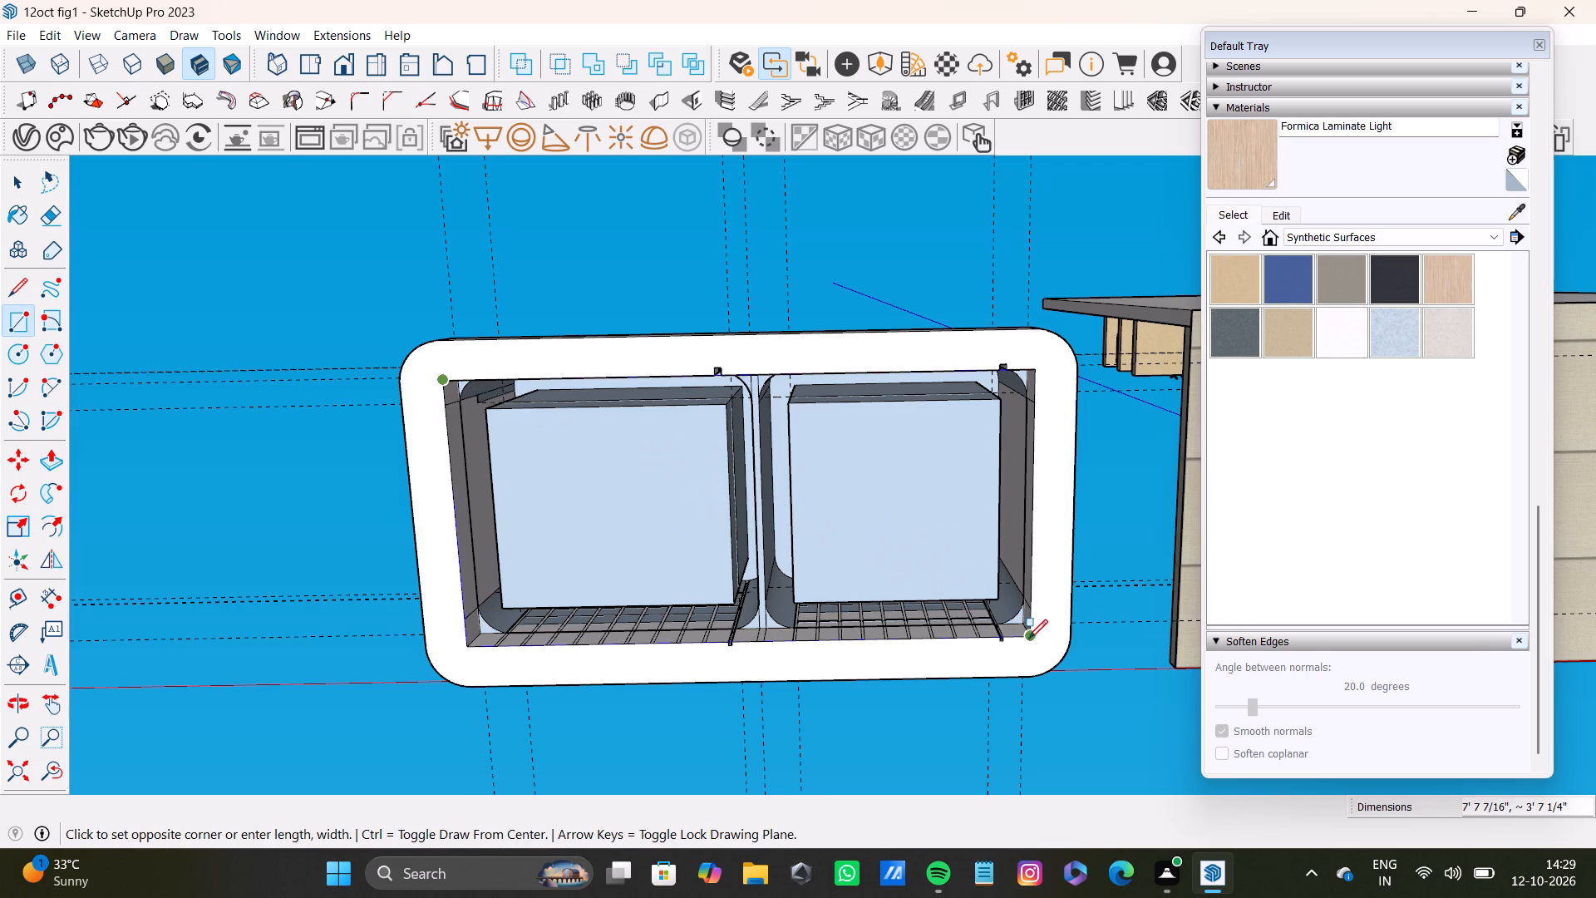
pyautogui.click(1029, 639)
# Examine the closed underside, the rounded base and both lattice boxes from below, from the side and from above.
pyautogui.scroll(-4, 874, 629)
pyautogui.moveTo(870, 625); pyautogui.dragTo(840, 66, button='middle')
pyautogui.moveTo(980, 383); pyautogui.dragTo(973, 509, button='middle')
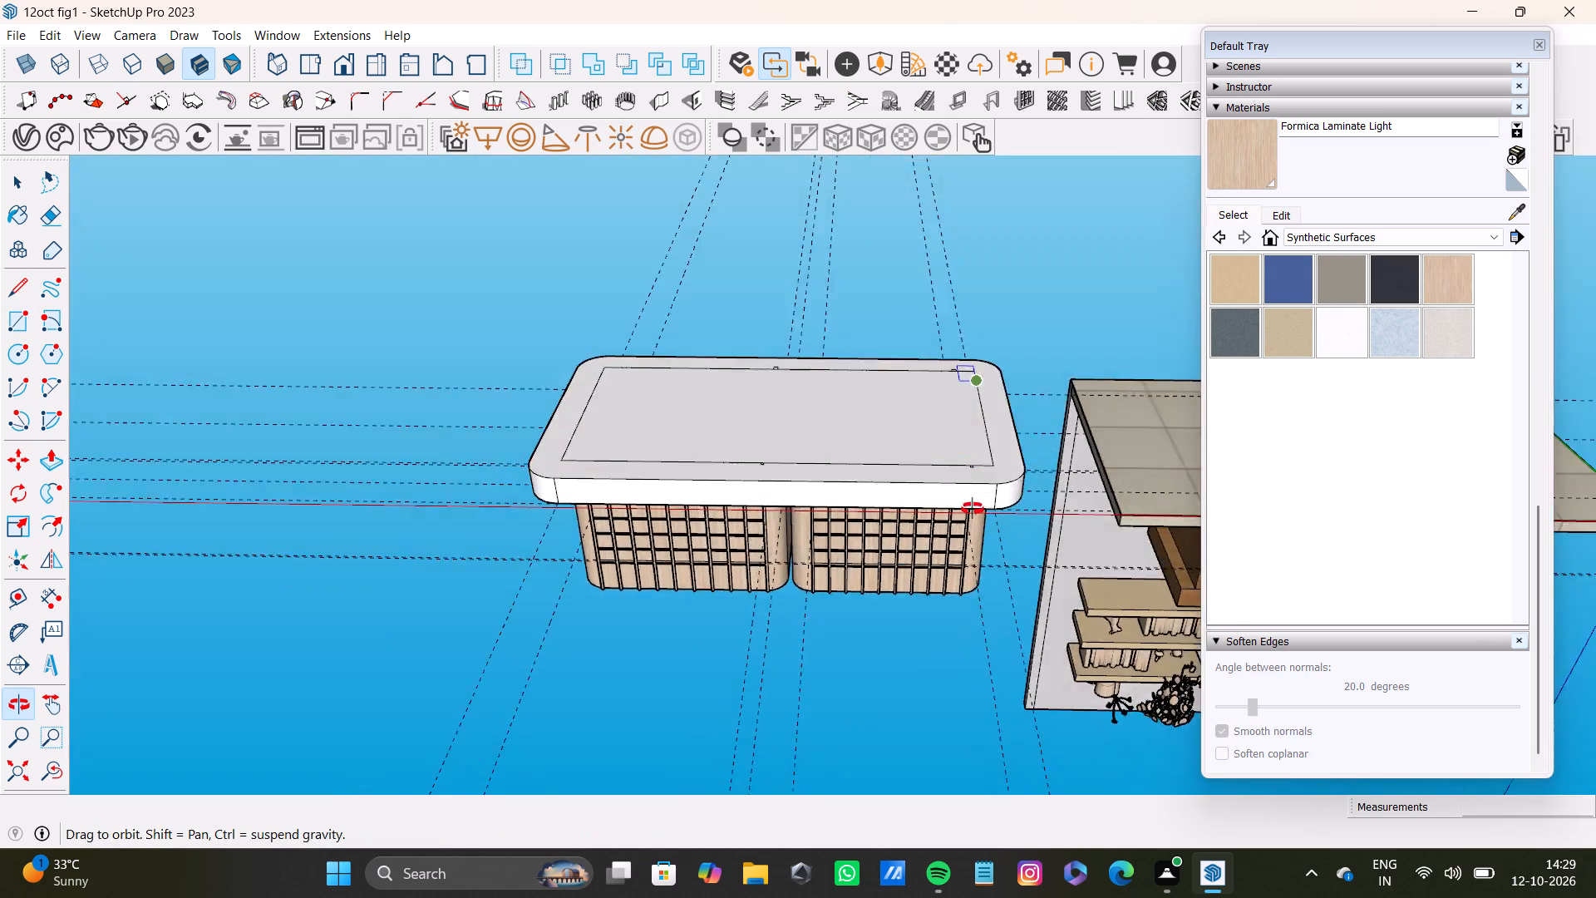
pyautogui.moveTo(973, 509); pyautogui.dragTo(1022, 377, button='middle')
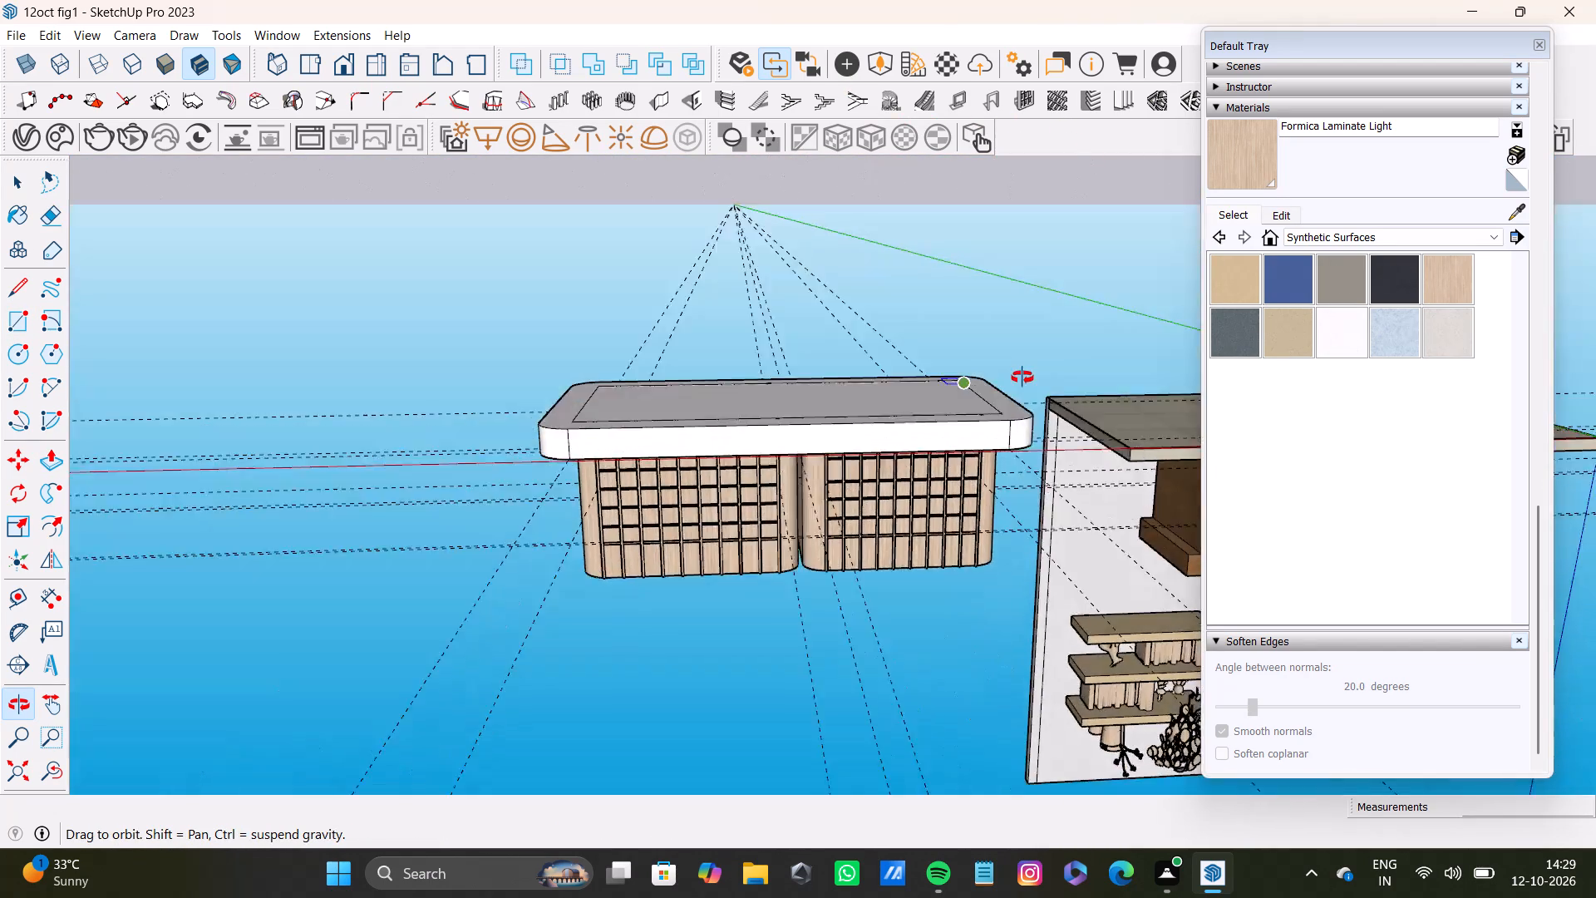
pyautogui.moveTo(1022, 377); pyautogui.dragTo(980, 442, button='middle')
pyautogui.press('space')
pyautogui.scroll(-3, 846, 454)
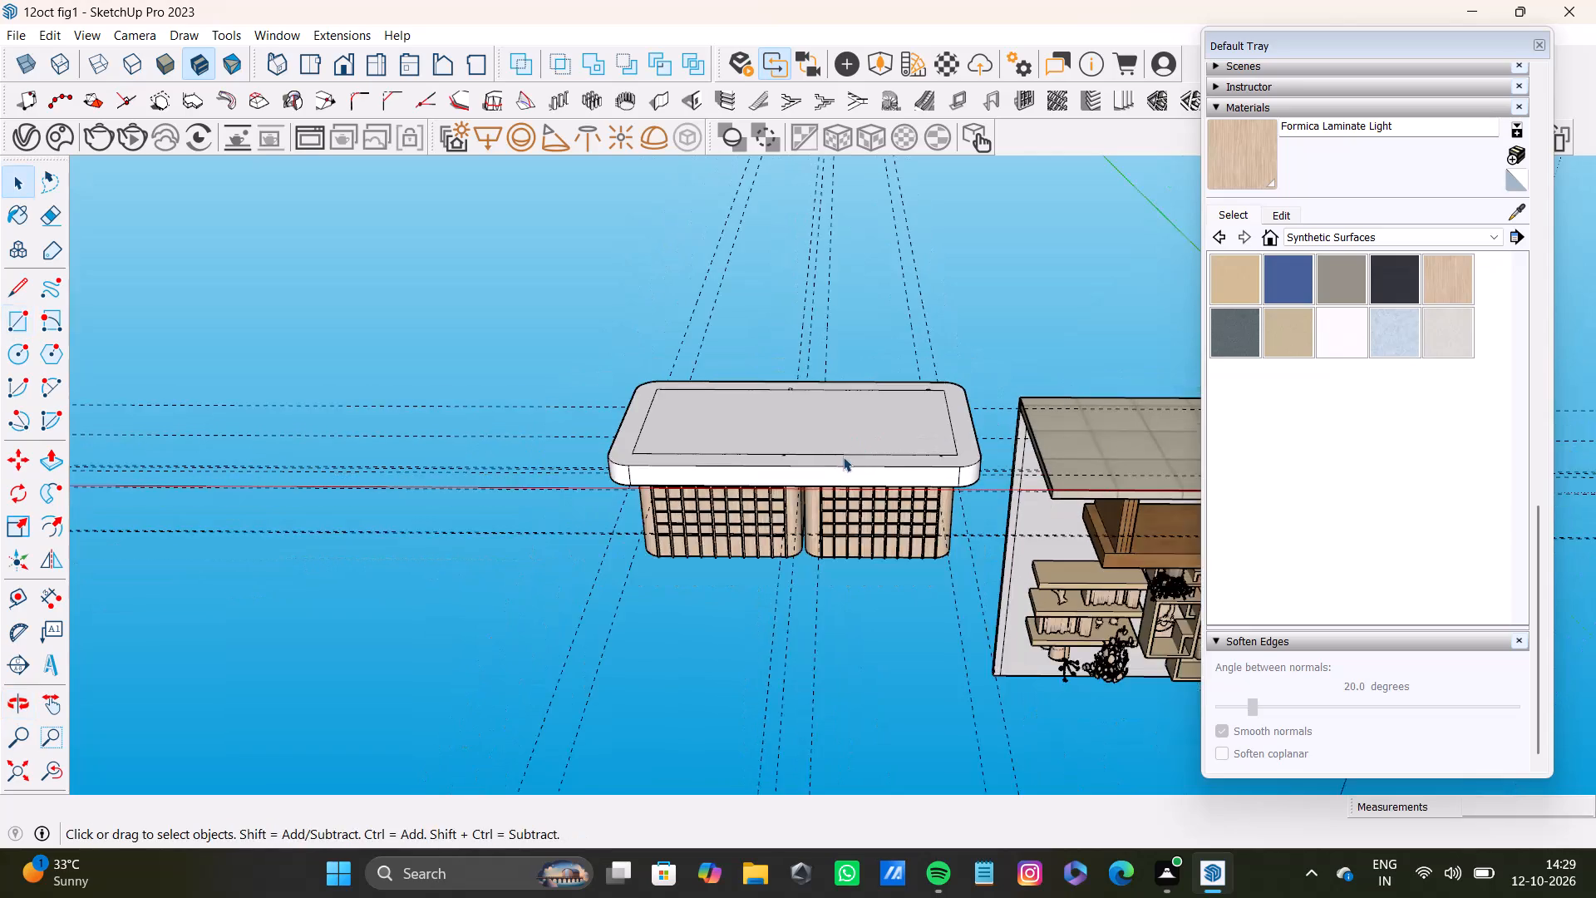
pyautogui.scroll(-5, 843, 456)
pyautogui.moveTo(900, 434); pyautogui.dragTo(820, 897, button='middle')
pyautogui.scroll(-4, 820, 897)
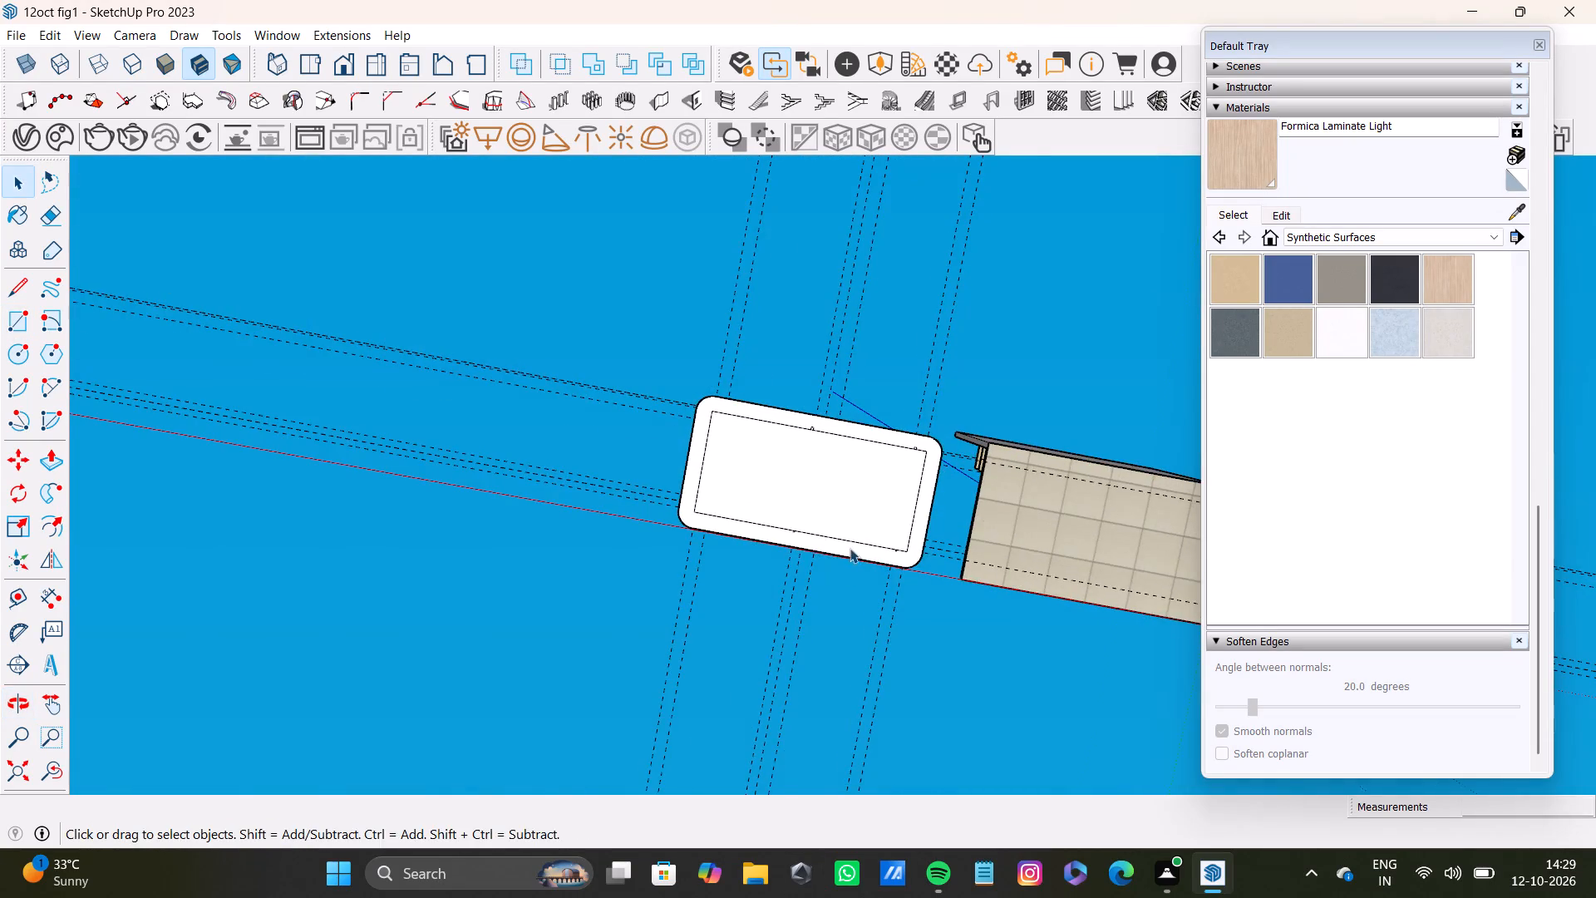
pyautogui.scroll(-2, 850, 548)
pyautogui.moveTo(750, 556); pyautogui.dragTo(724, 849, button='middle')
pyautogui.scroll(-5, 724, 849)
pyautogui.moveTo(763, 554); pyautogui.dragTo(736, 773, button='middle')
pyautogui.scroll(9, 862, 491)
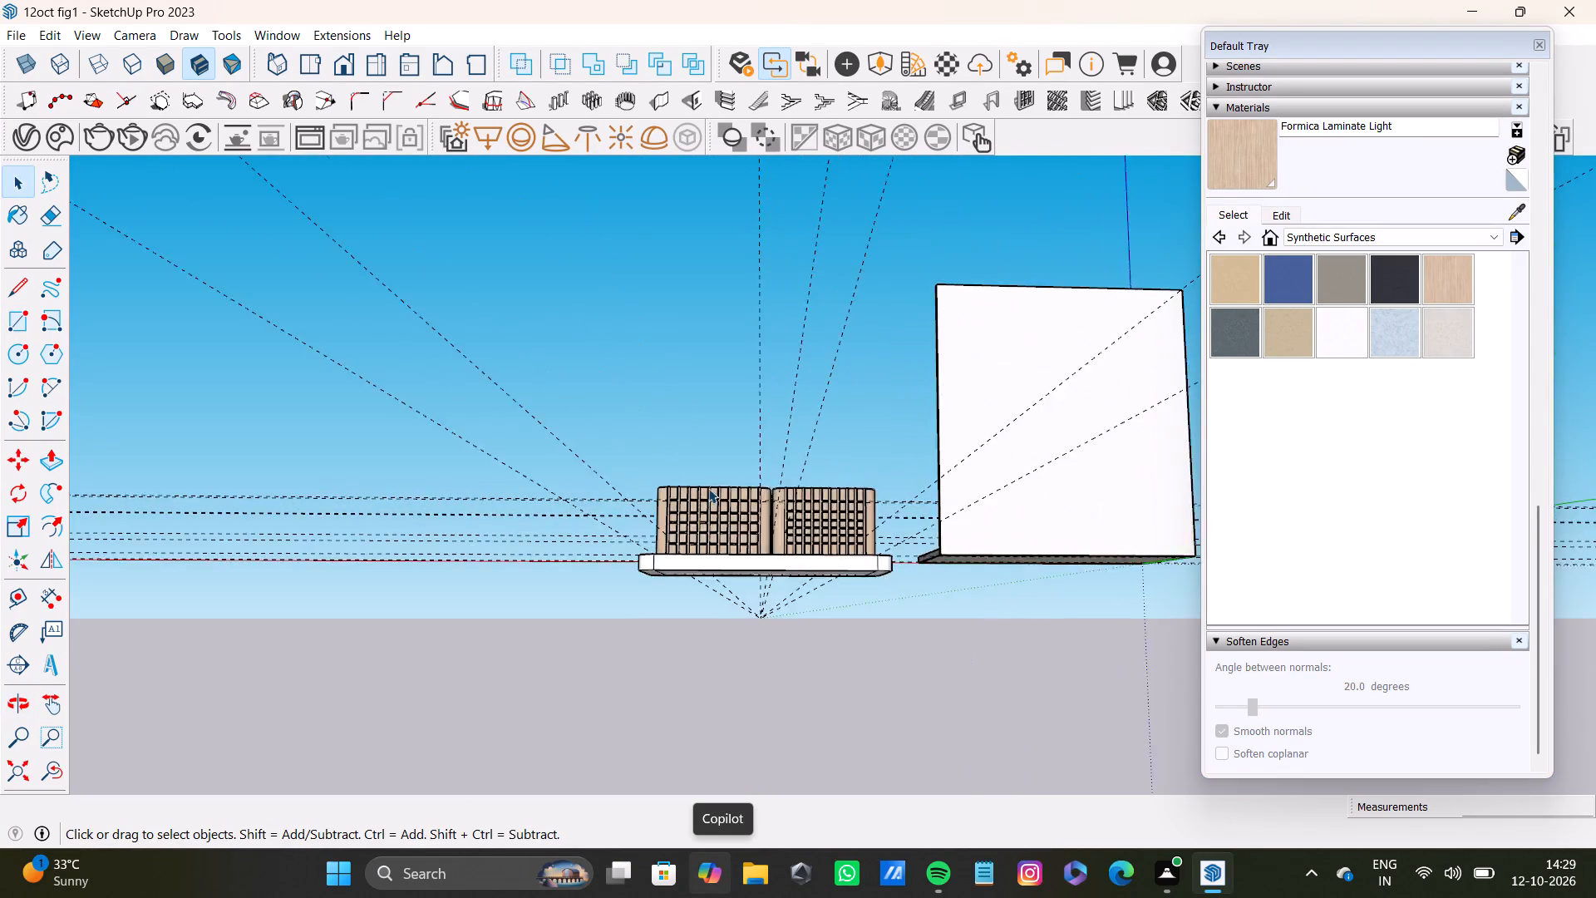
pyautogui.scroll(4, 708, 488)
pyautogui.moveTo(707, 489); pyautogui.dragTo(582, 797, button='middle')
pyautogui.scroll(3, 693, 460)
pyautogui.scroll(-7, 752, 430)
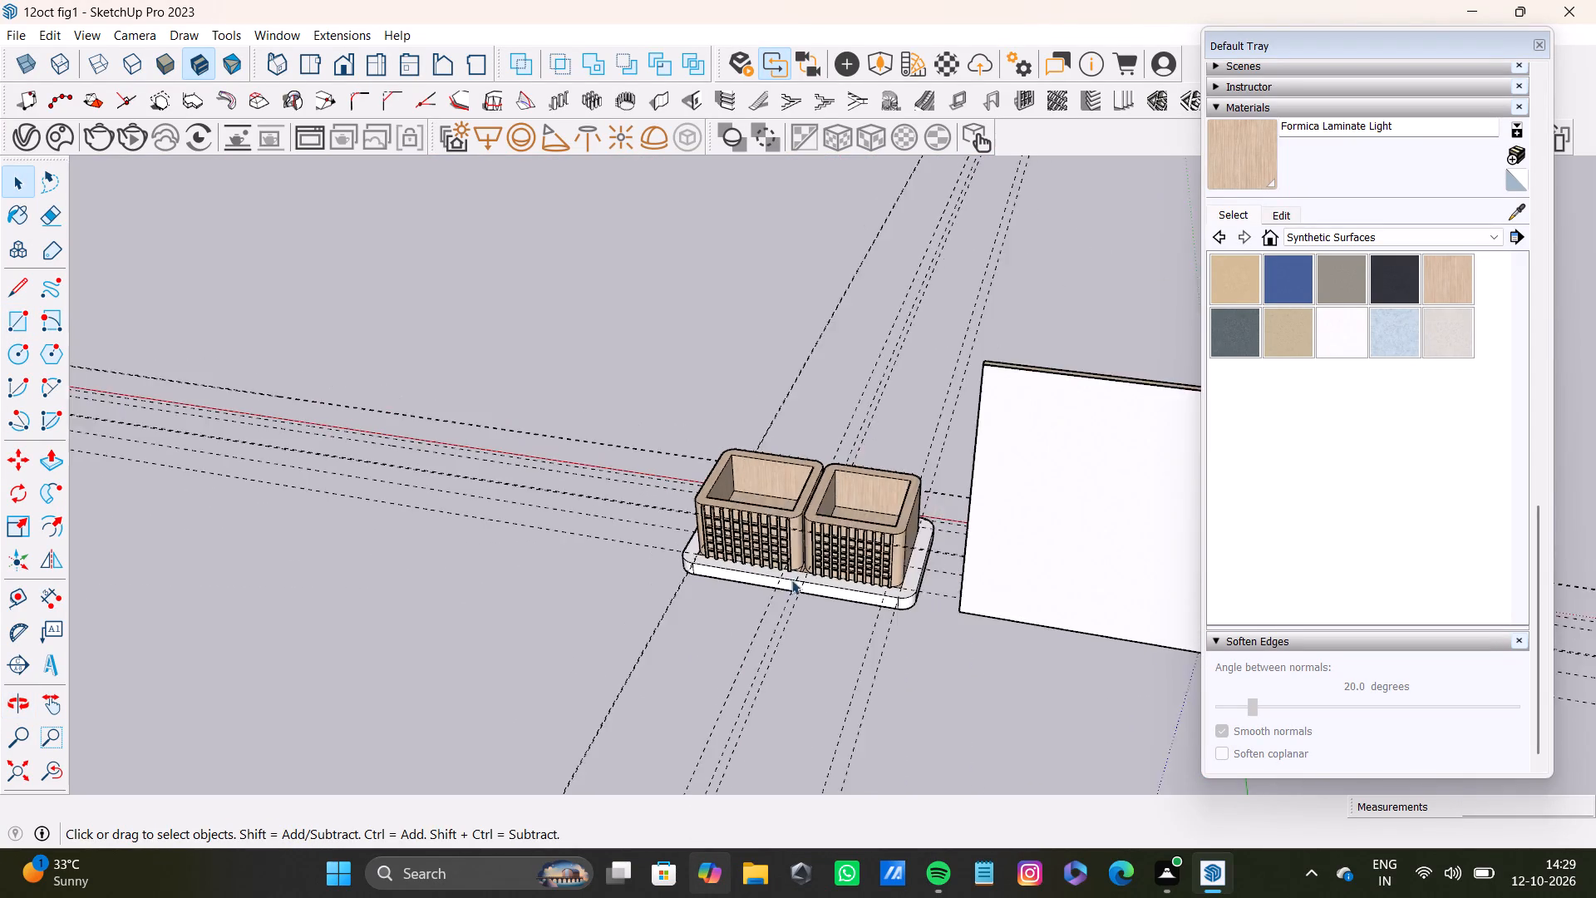
pyautogui.moveTo(791, 578); pyautogui.dragTo(856, 157, button='middle')
pyautogui.scroll(2, 677, 520)
pyautogui.moveTo(731, 482); pyautogui.dragTo(843, 293, button='middle')
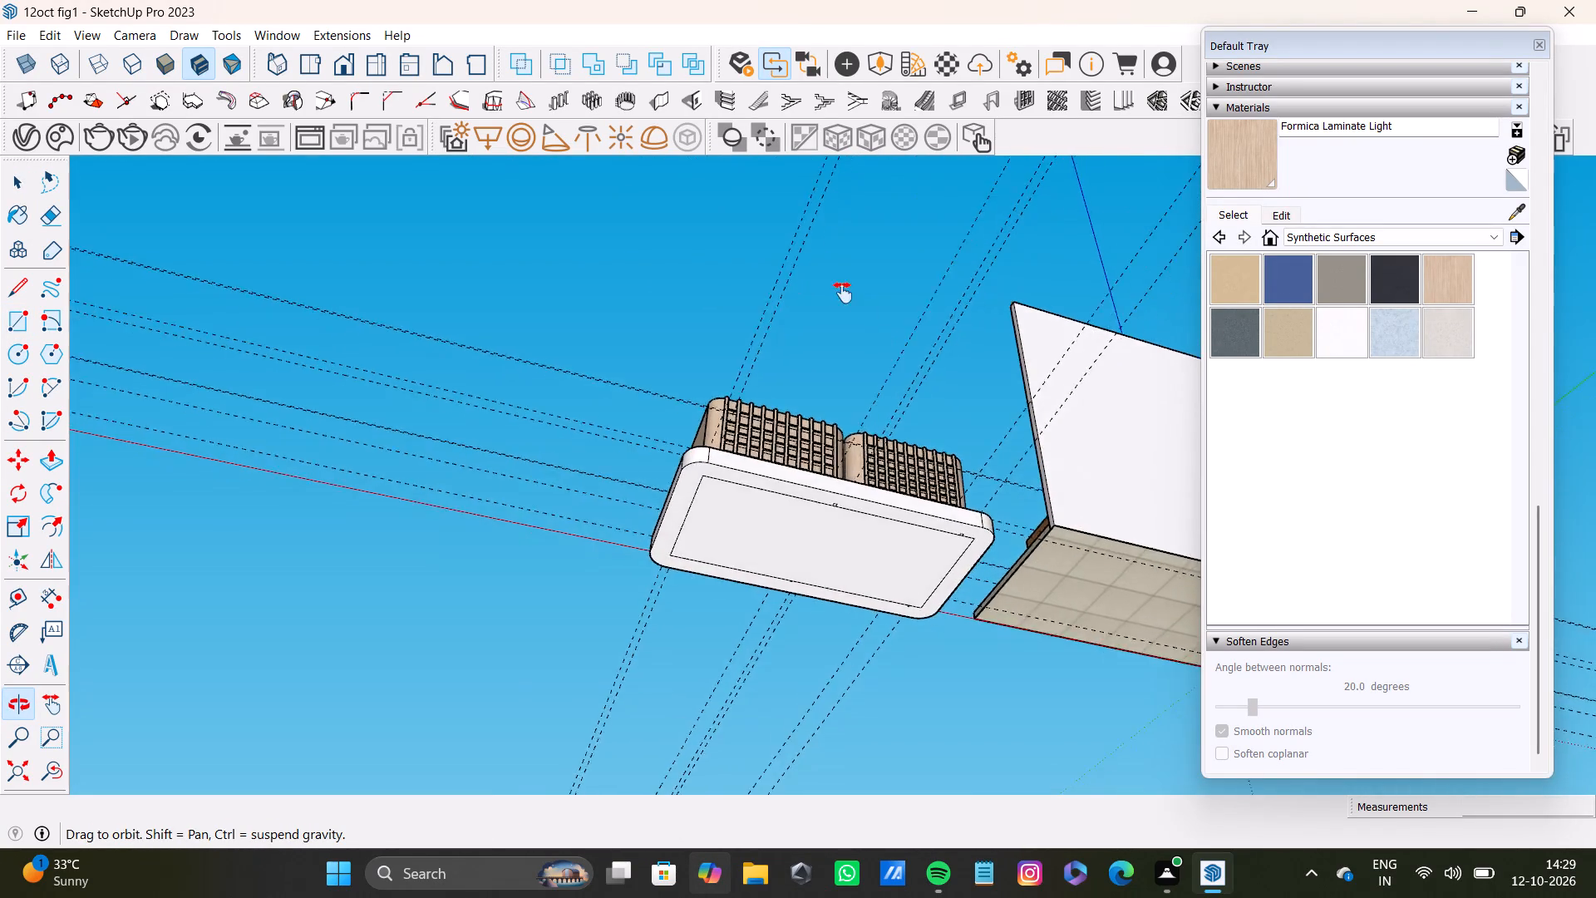
pyautogui.moveTo(843, 293); pyautogui.dragTo(703, 612, button='middle')
pyautogui.scroll(-4, 666, 446)
pyautogui.moveTo(668, 446); pyautogui.dragTo(649, 547, button='middle')
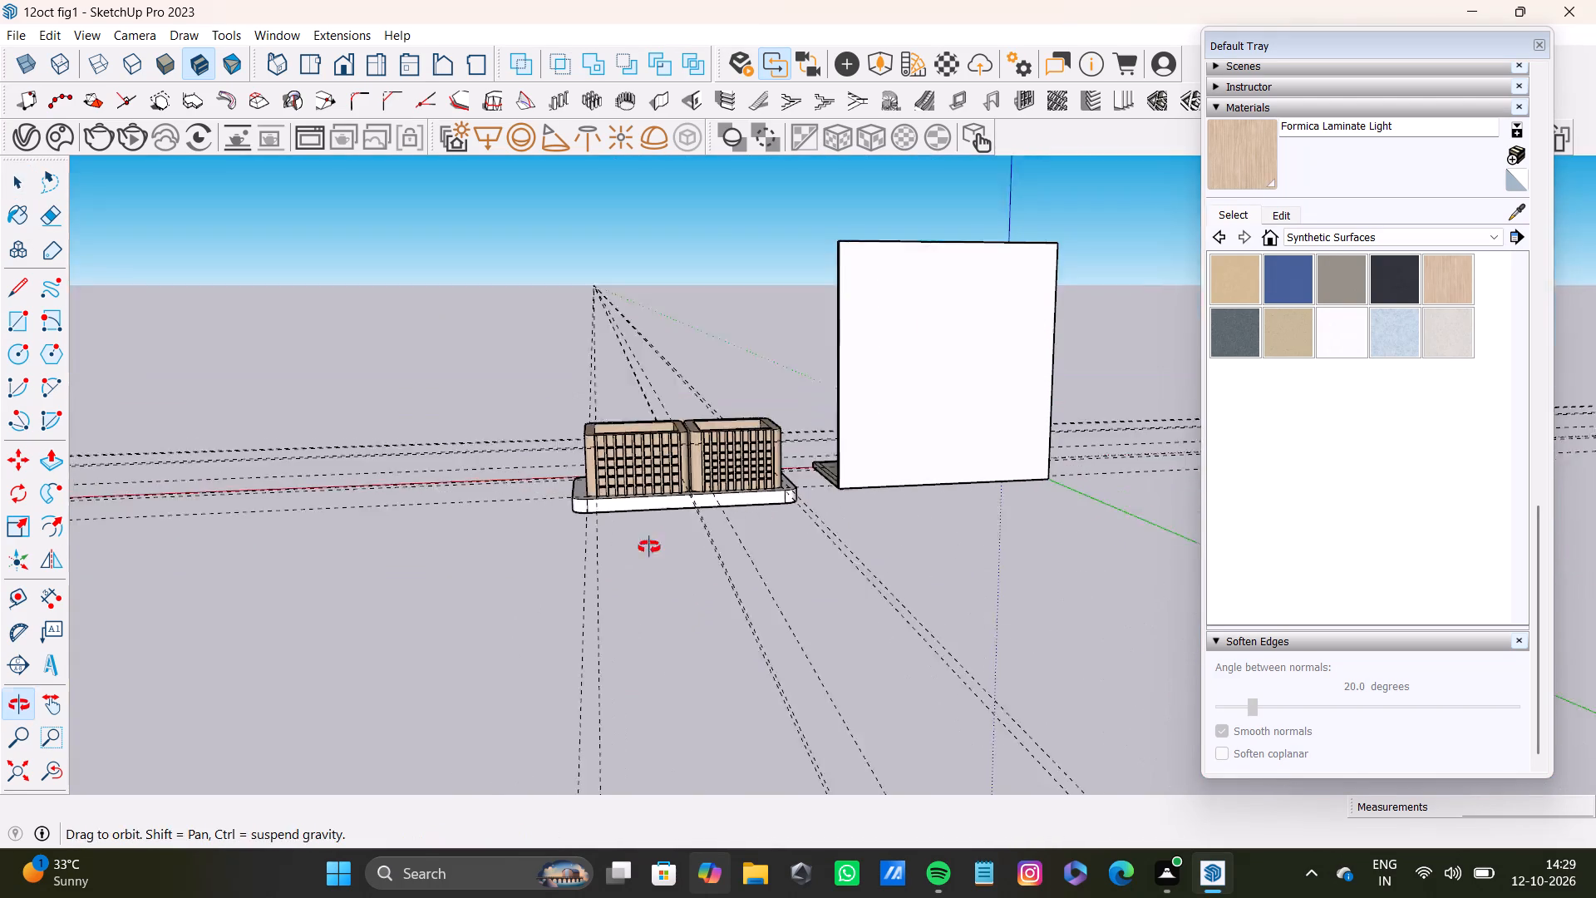
pyautogui.moveTo(649, 547); pyautogui.dragTo(644, 579, button='middle')
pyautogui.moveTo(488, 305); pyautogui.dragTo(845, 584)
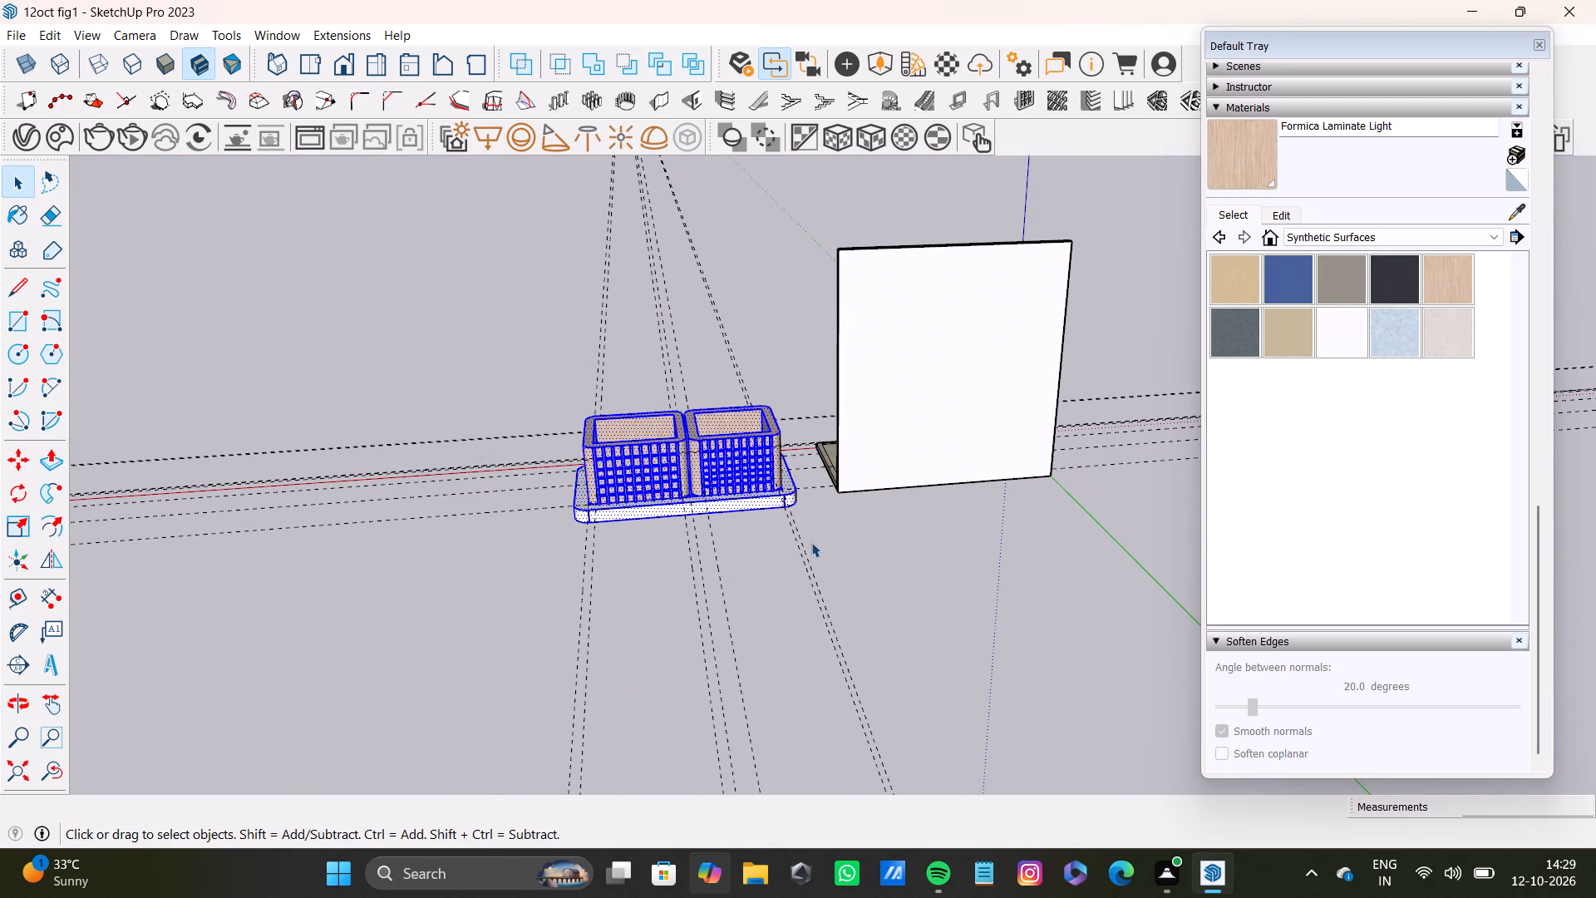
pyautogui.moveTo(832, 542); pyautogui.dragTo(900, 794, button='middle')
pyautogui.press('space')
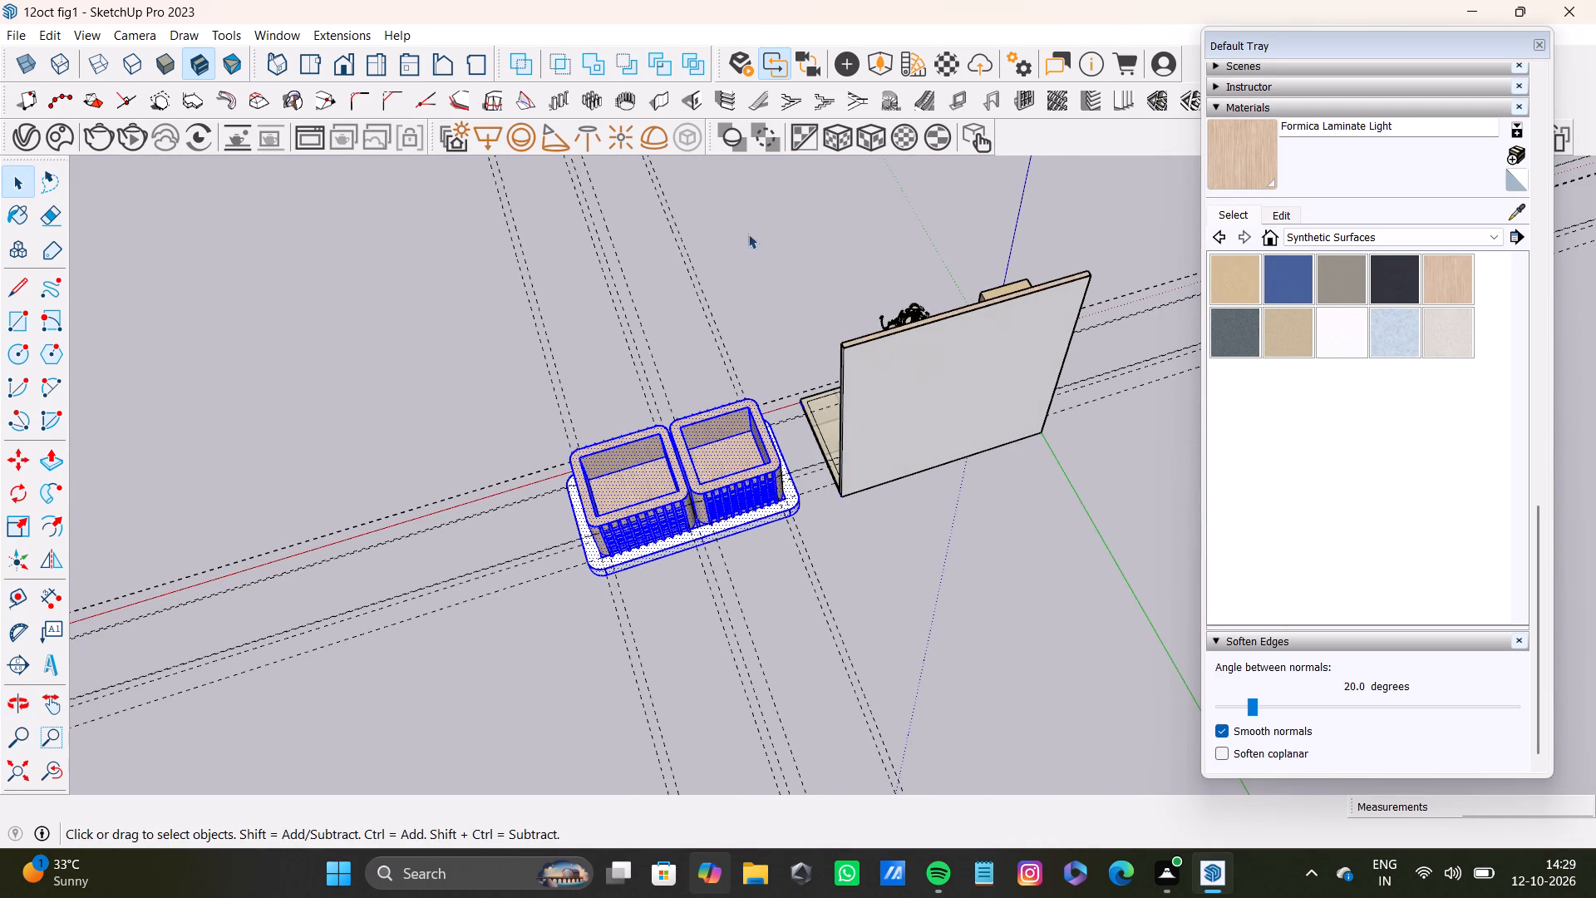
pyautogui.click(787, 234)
# Select the complete assembly of both lattice boxes and their rounded base.
pyautogui.scroll(5, 680, 480)
pyautogui.moveTo(696, 483); pyautogui.dragTo(832, 494, button='middle')
pyautogui.moveTo(995, 560); pyautogui.dragTo(916, 624, button='middle')
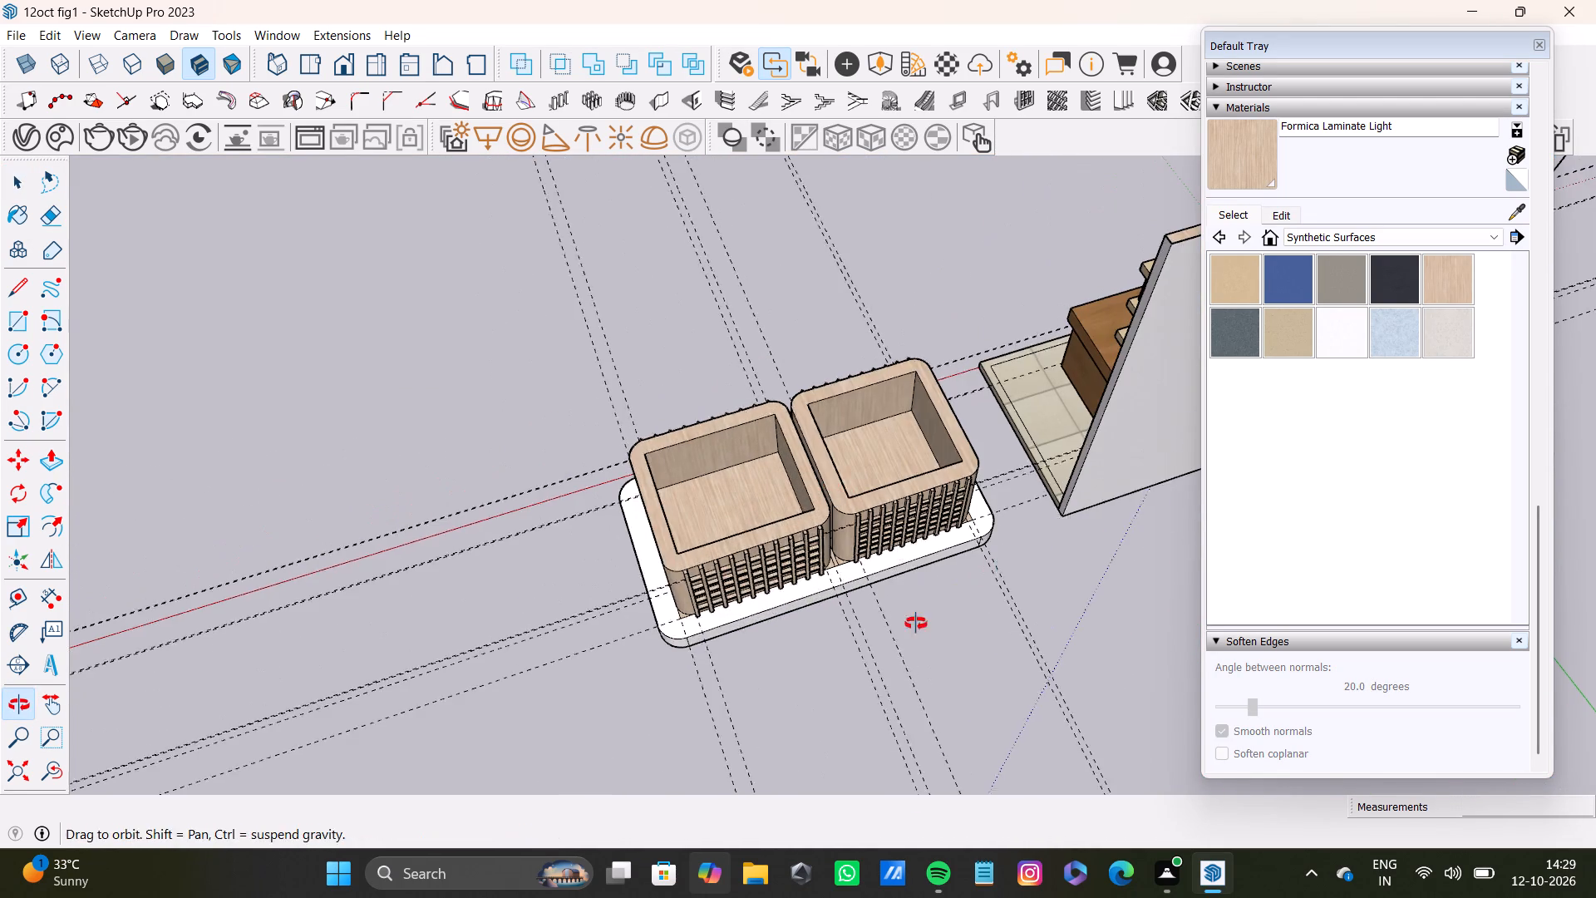
pyautogui.moveTo(916, 624); pyautogui.dragTo(767, 715, button='middle')
pyautogui.moveTo(565, 291); pyautogui.dragTo(995, 636)
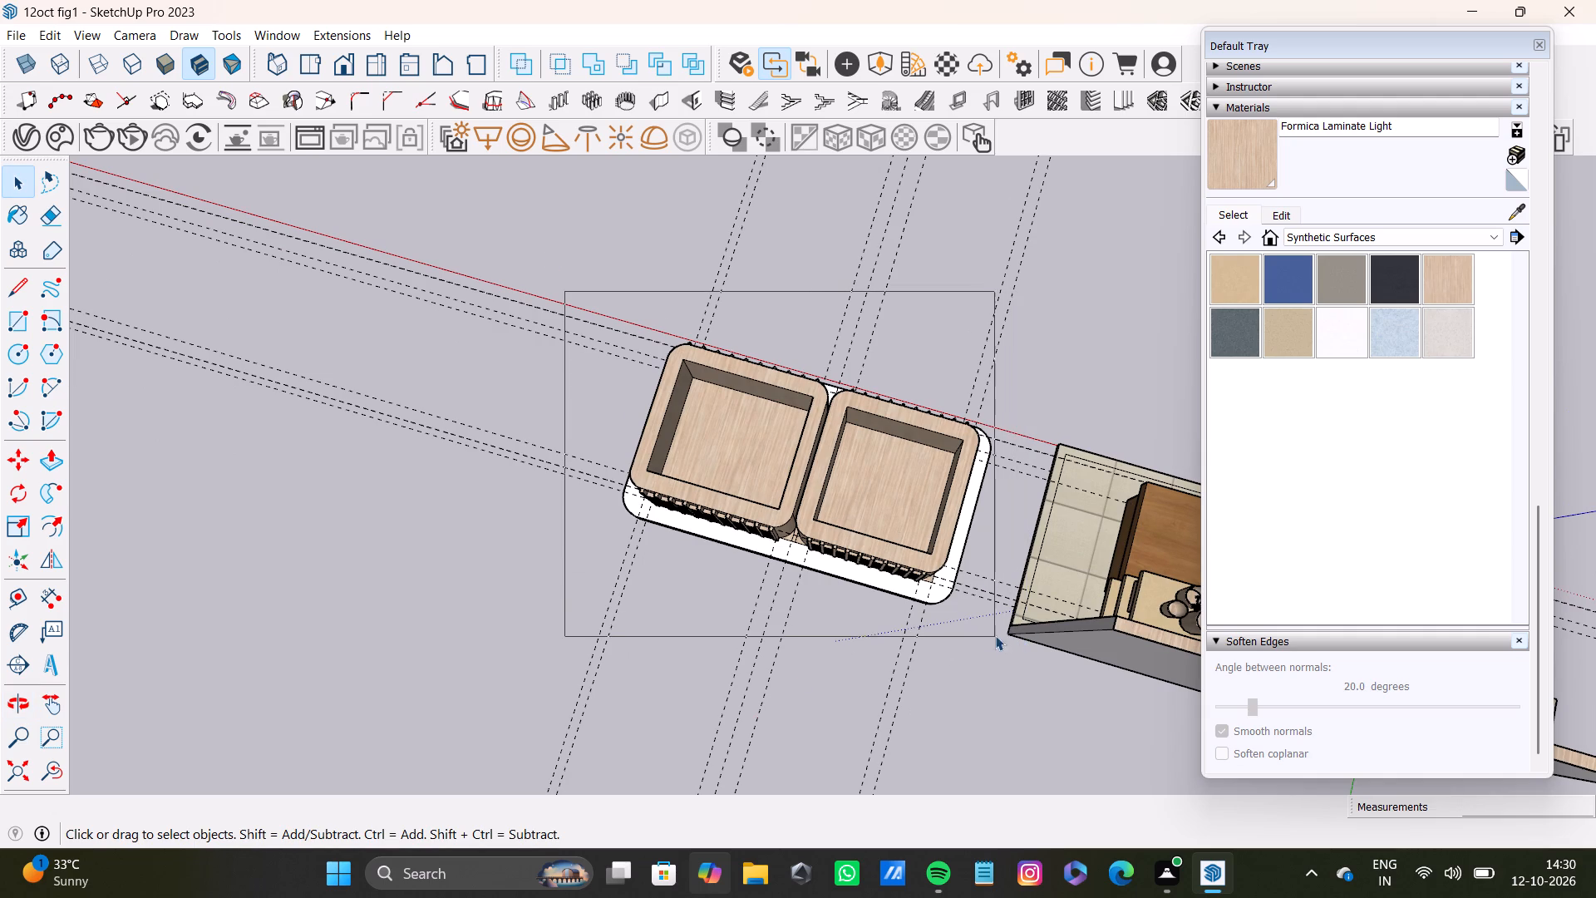
pyautogui.moveTo(934, 614); pyautogui.dragTo(1022, 161, button='middle')
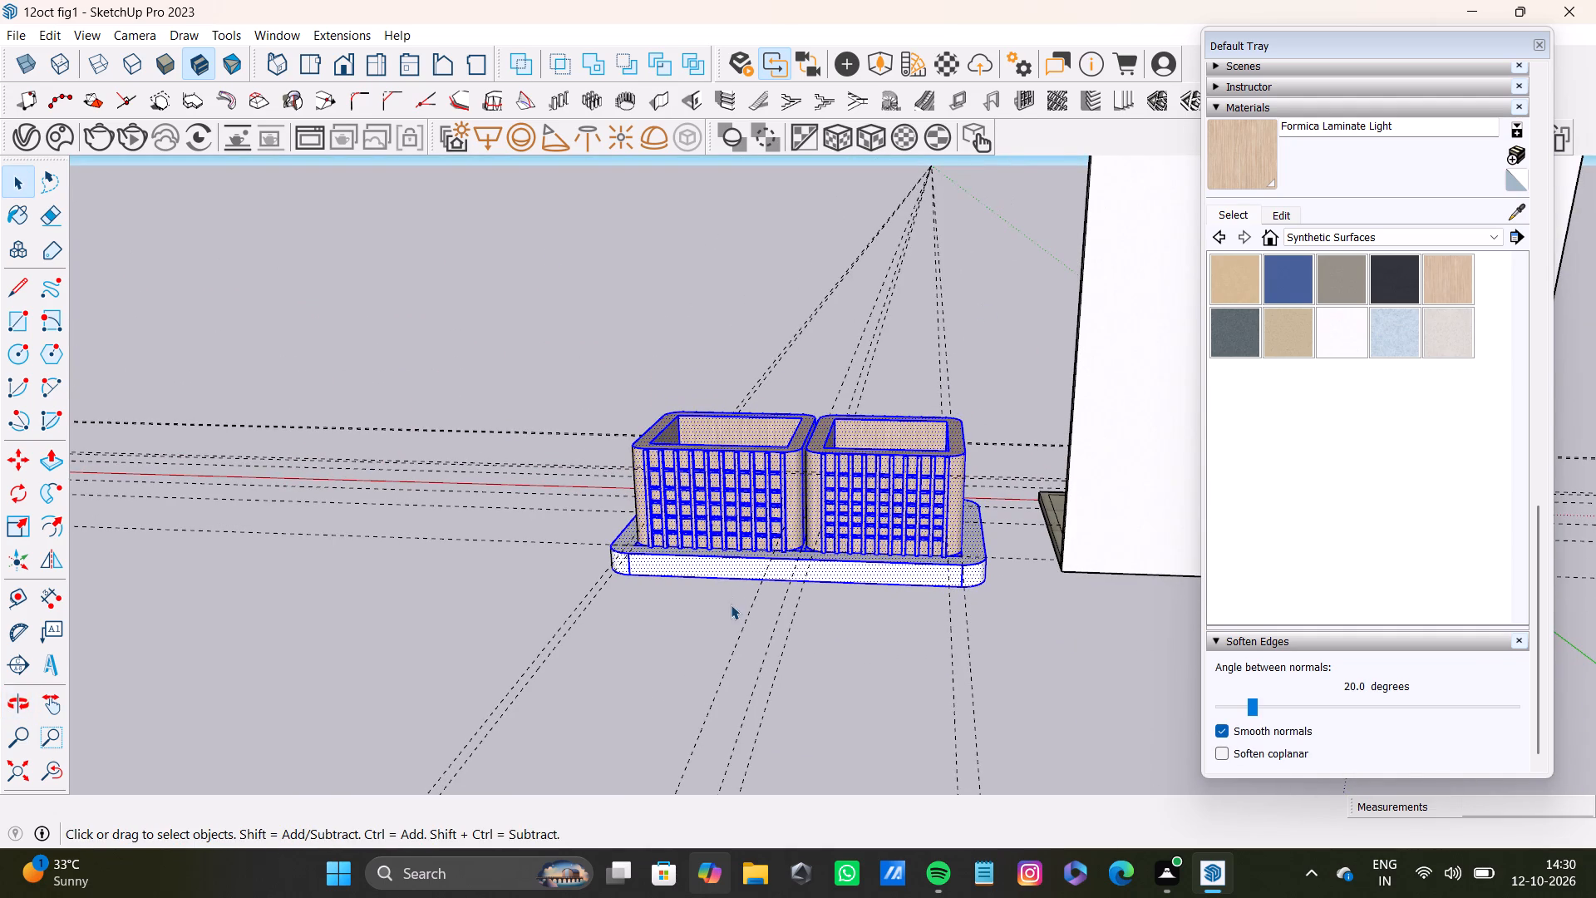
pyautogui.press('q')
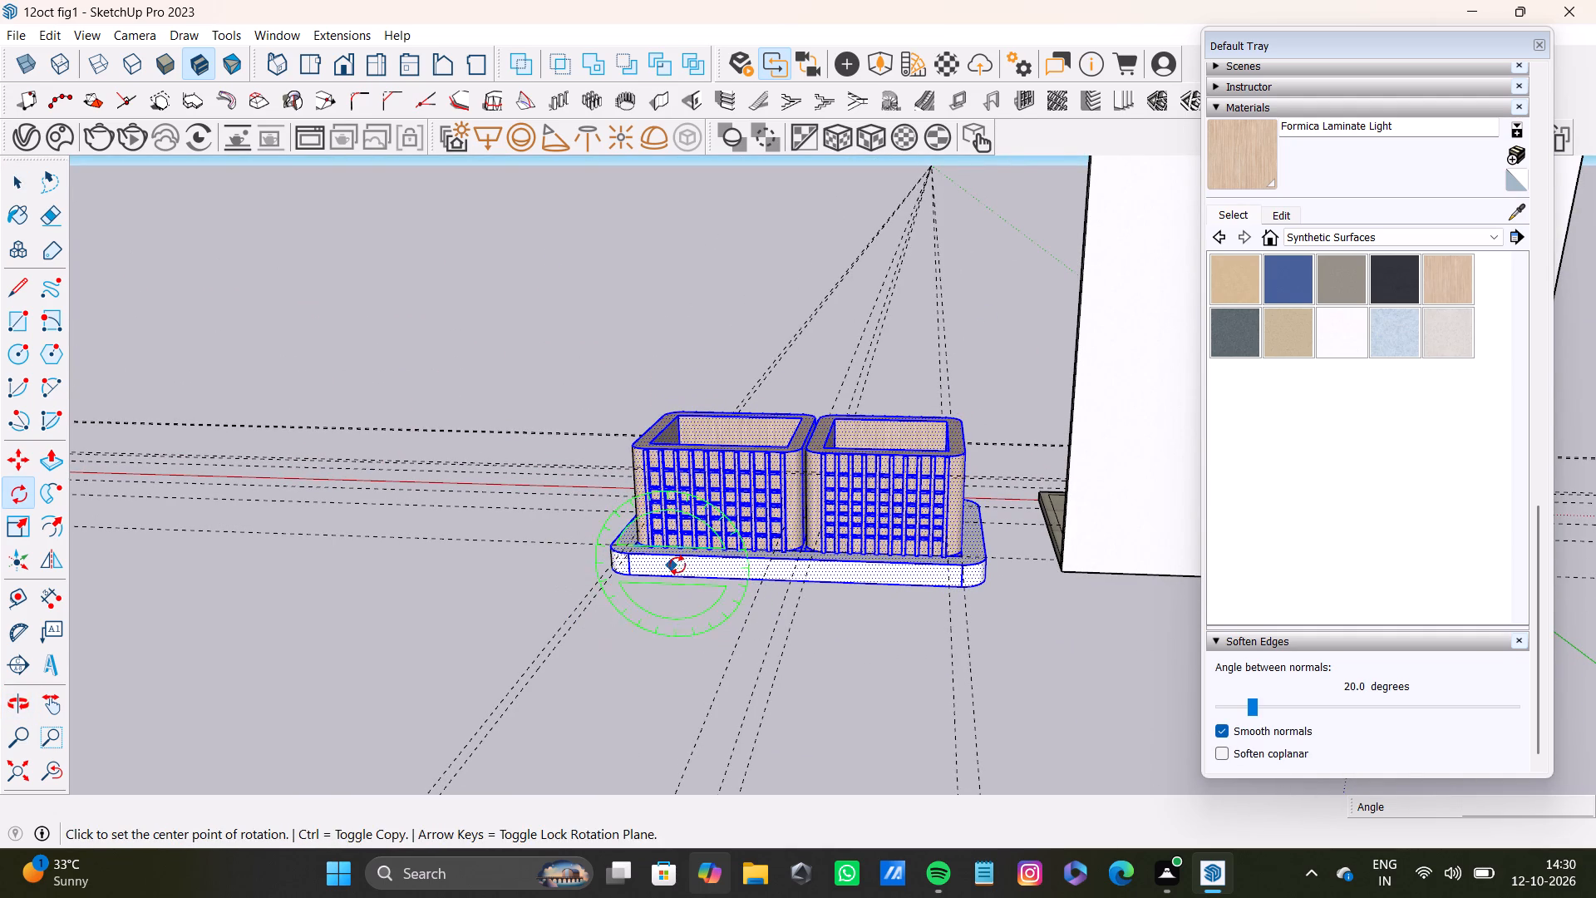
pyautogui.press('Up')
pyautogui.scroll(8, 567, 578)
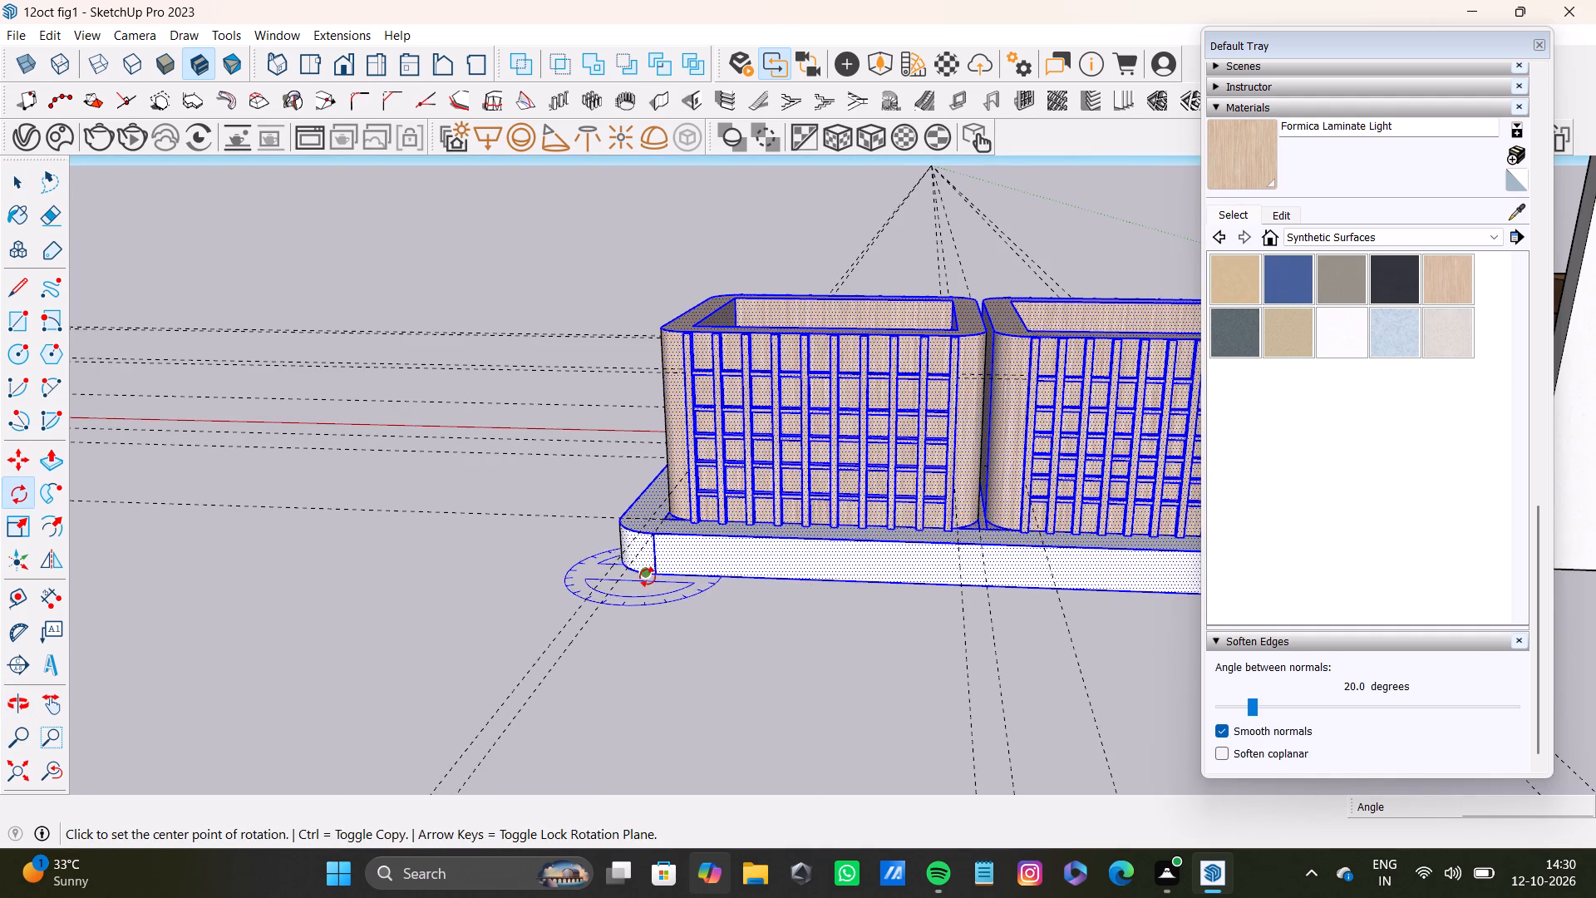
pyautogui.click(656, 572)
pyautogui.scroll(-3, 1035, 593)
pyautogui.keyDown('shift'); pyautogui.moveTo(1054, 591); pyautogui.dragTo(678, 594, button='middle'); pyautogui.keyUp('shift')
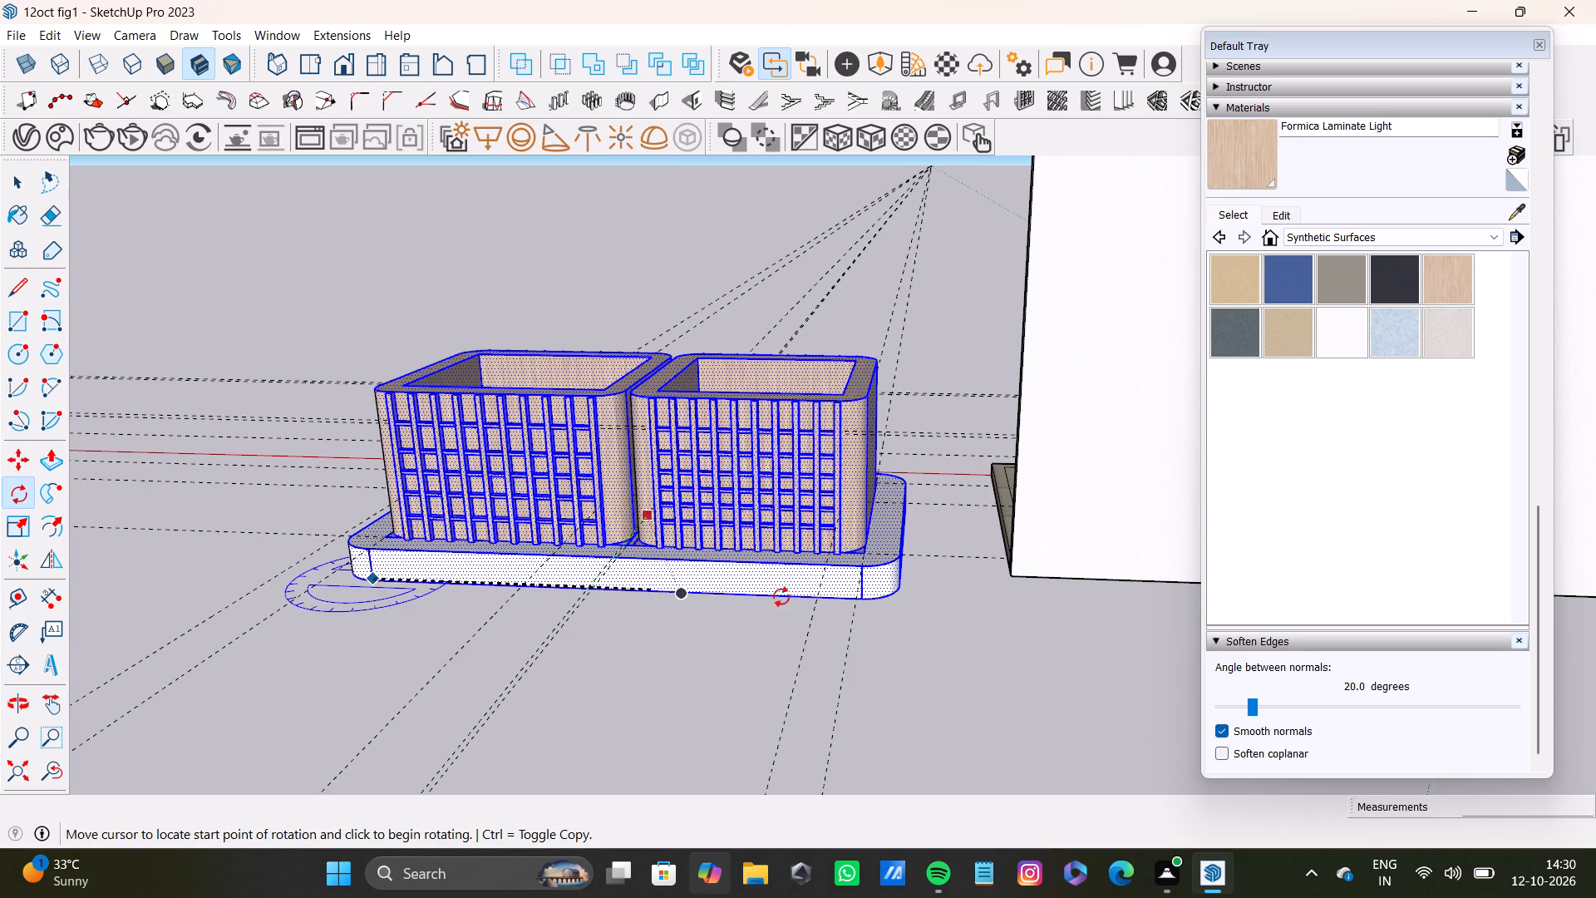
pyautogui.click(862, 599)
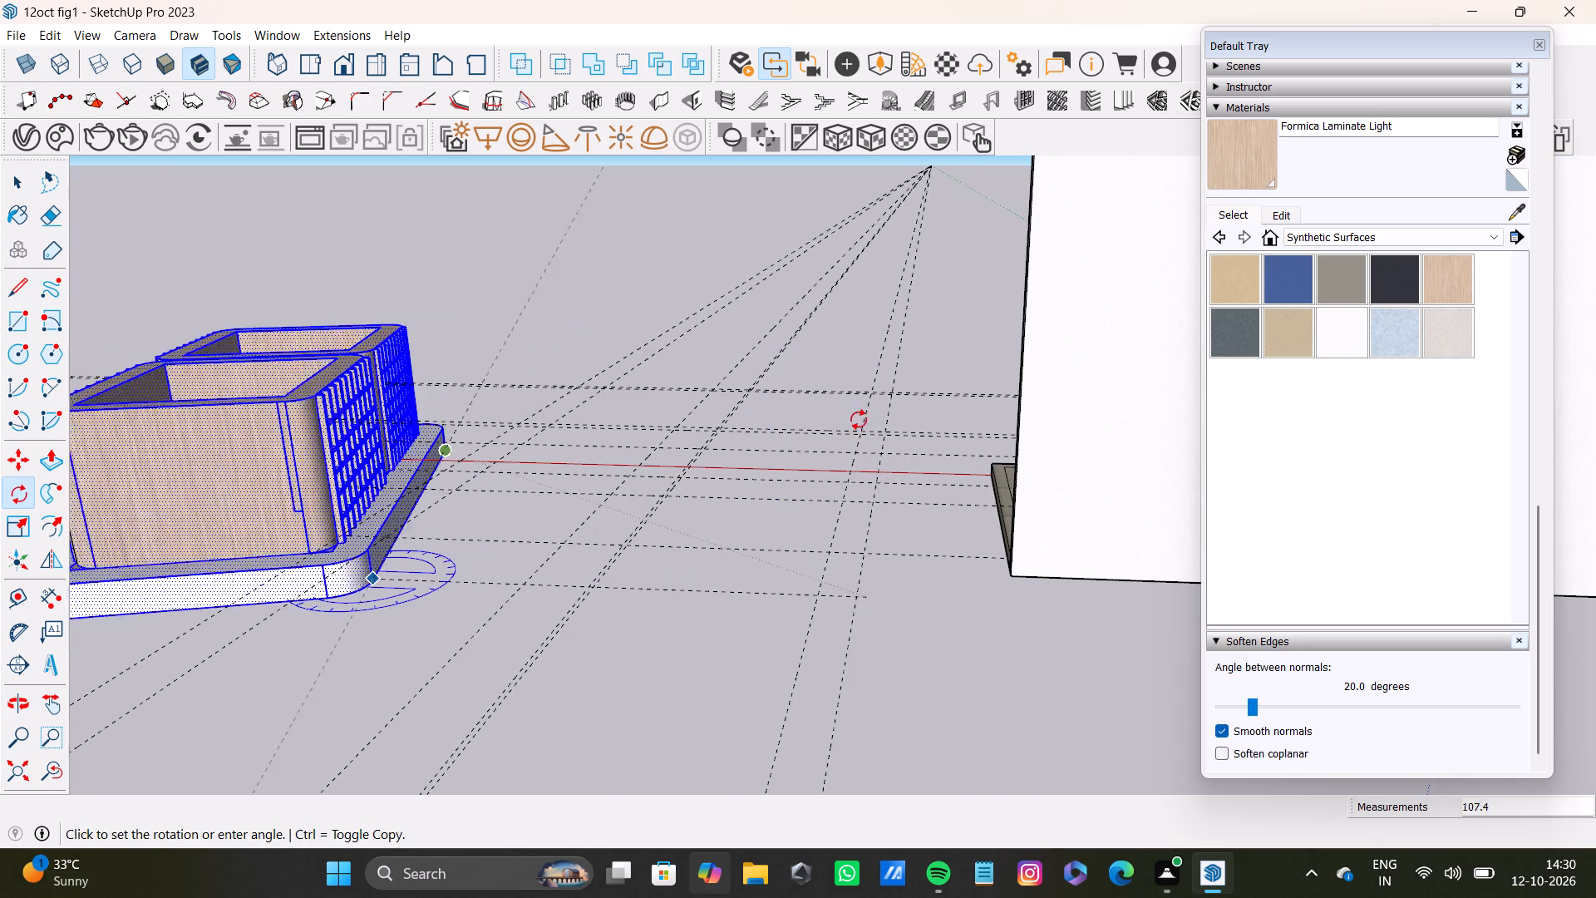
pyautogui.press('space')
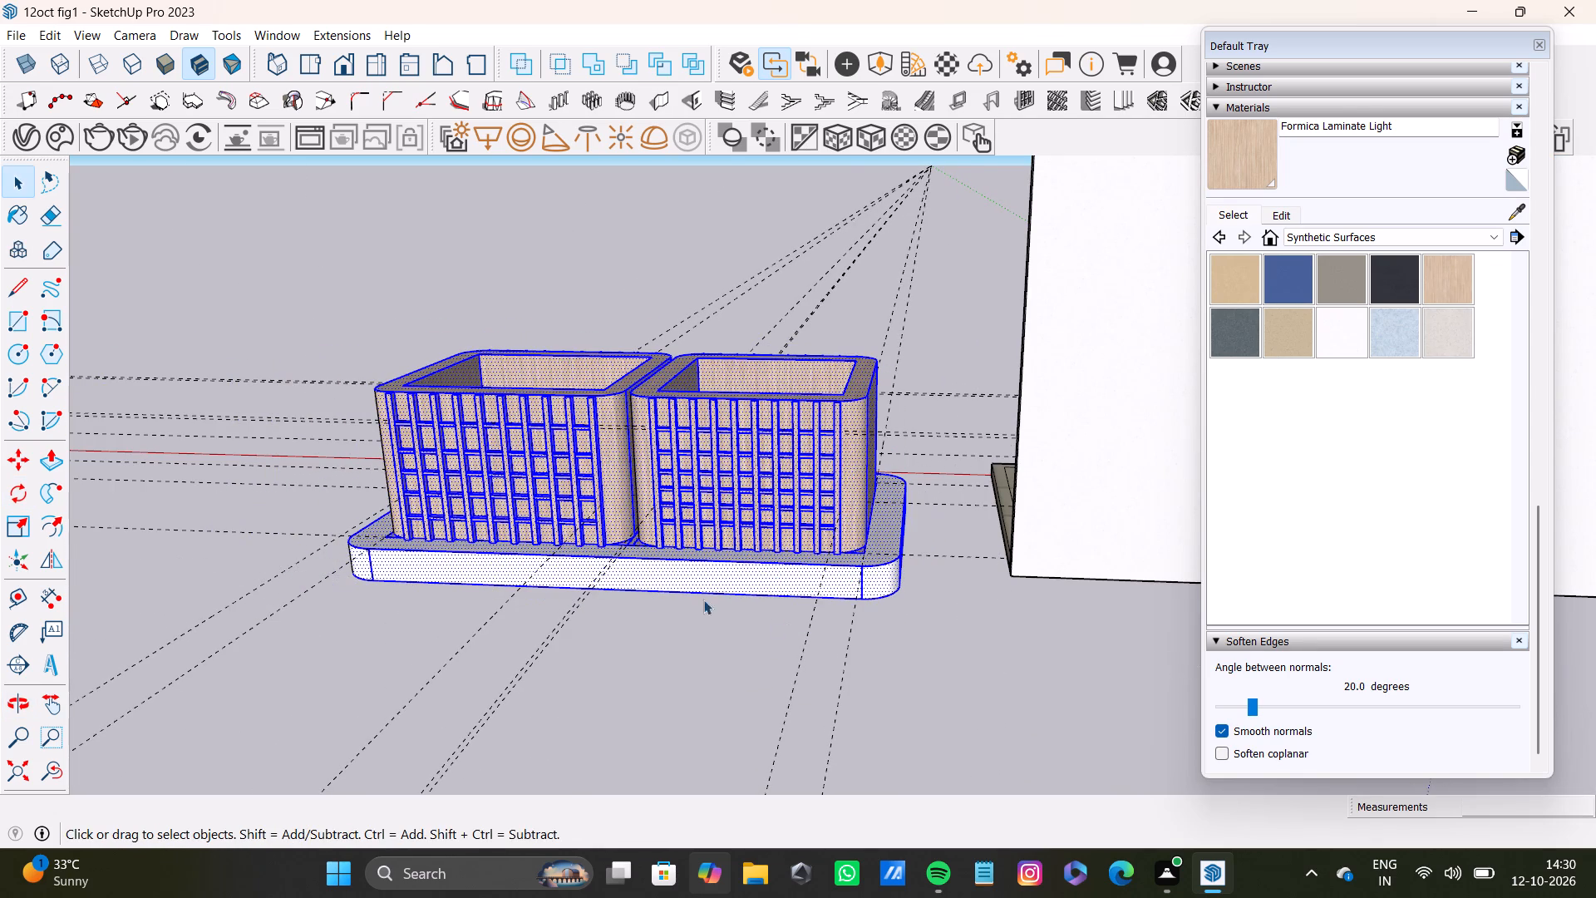
# Rotate the assembly 180 degrees in the vertical front plane about the base's front-left bottom corner, turning it upside down.
pyautogui.press('q')
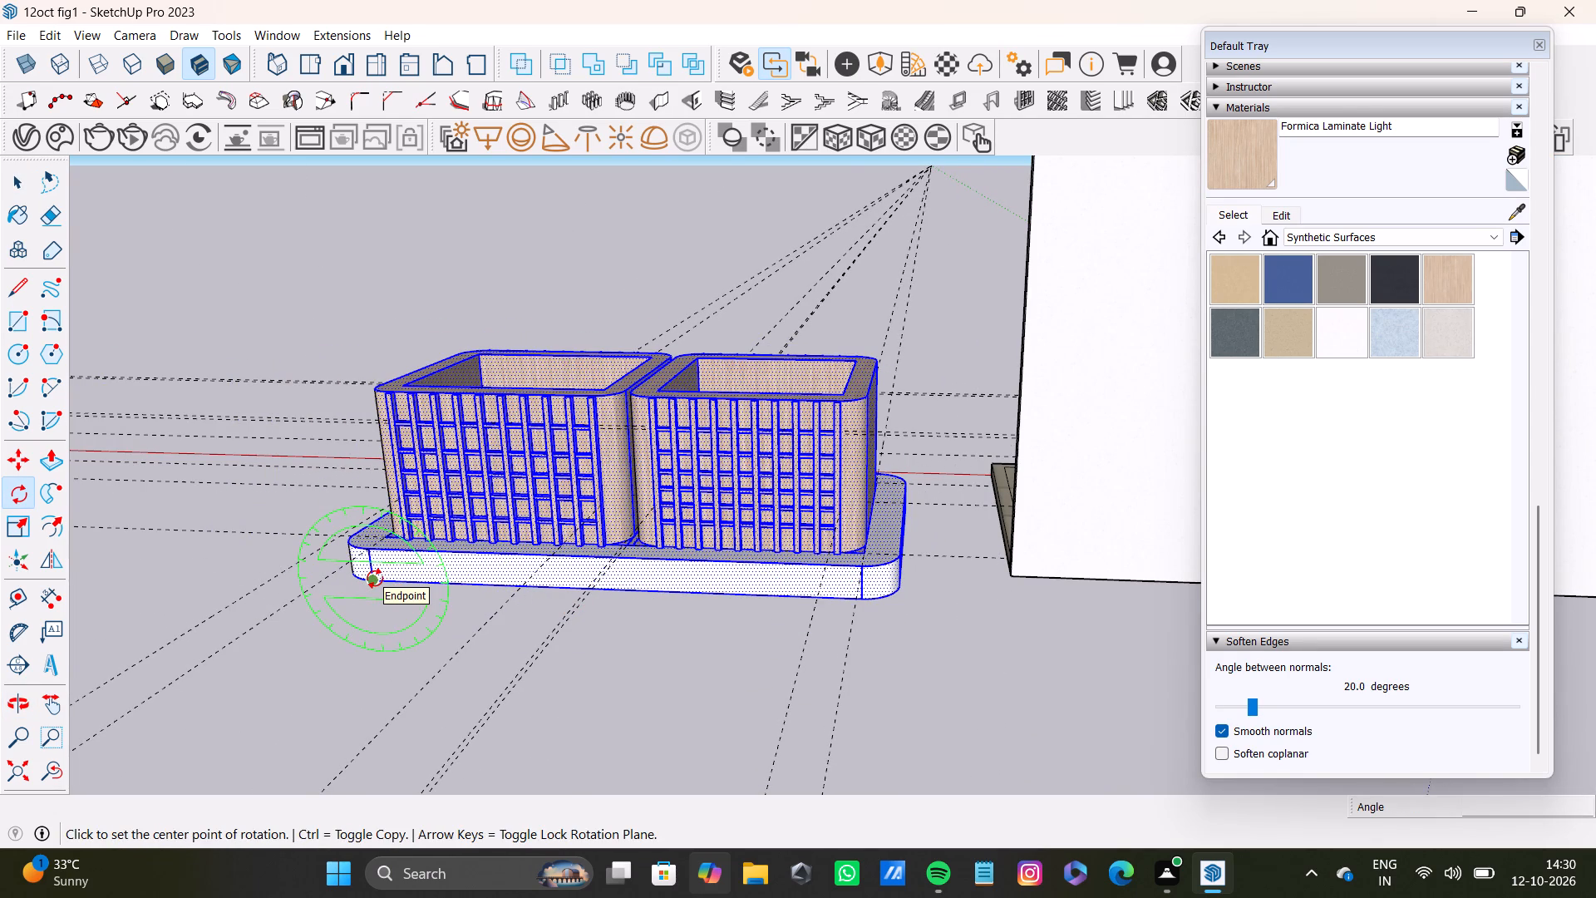
pyautogui.click(375, 579)
pyautogui.click(866, 602)
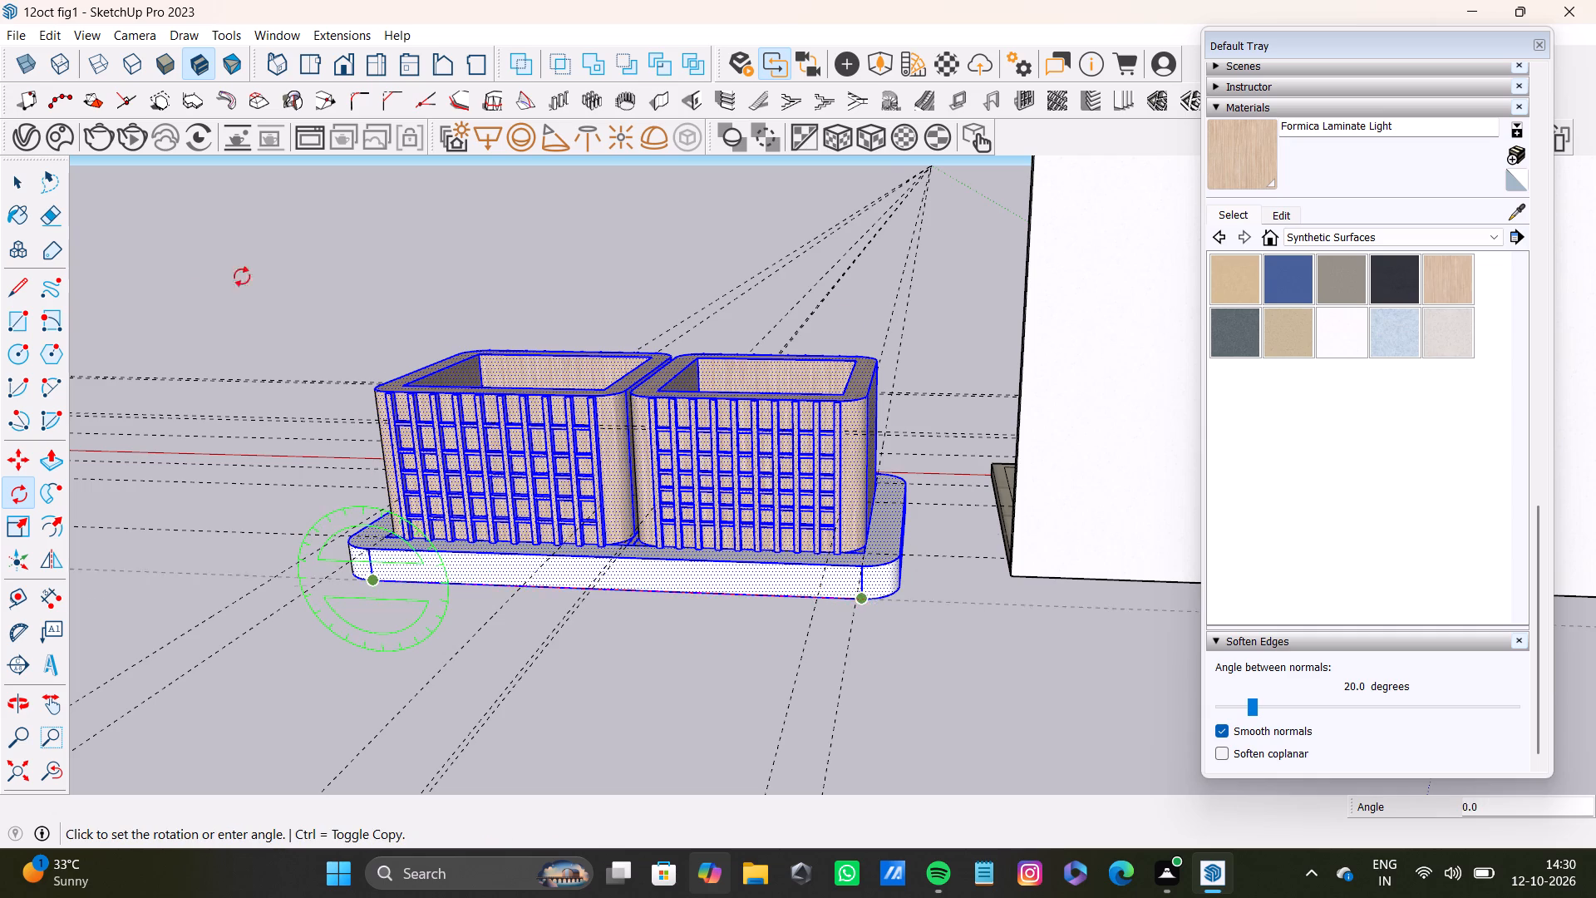
pyautogui.scroll(-7, 161, 458)
pyautogui.moveTo(168, 449); pyautogui.dragTo(500, 516, button='middle')
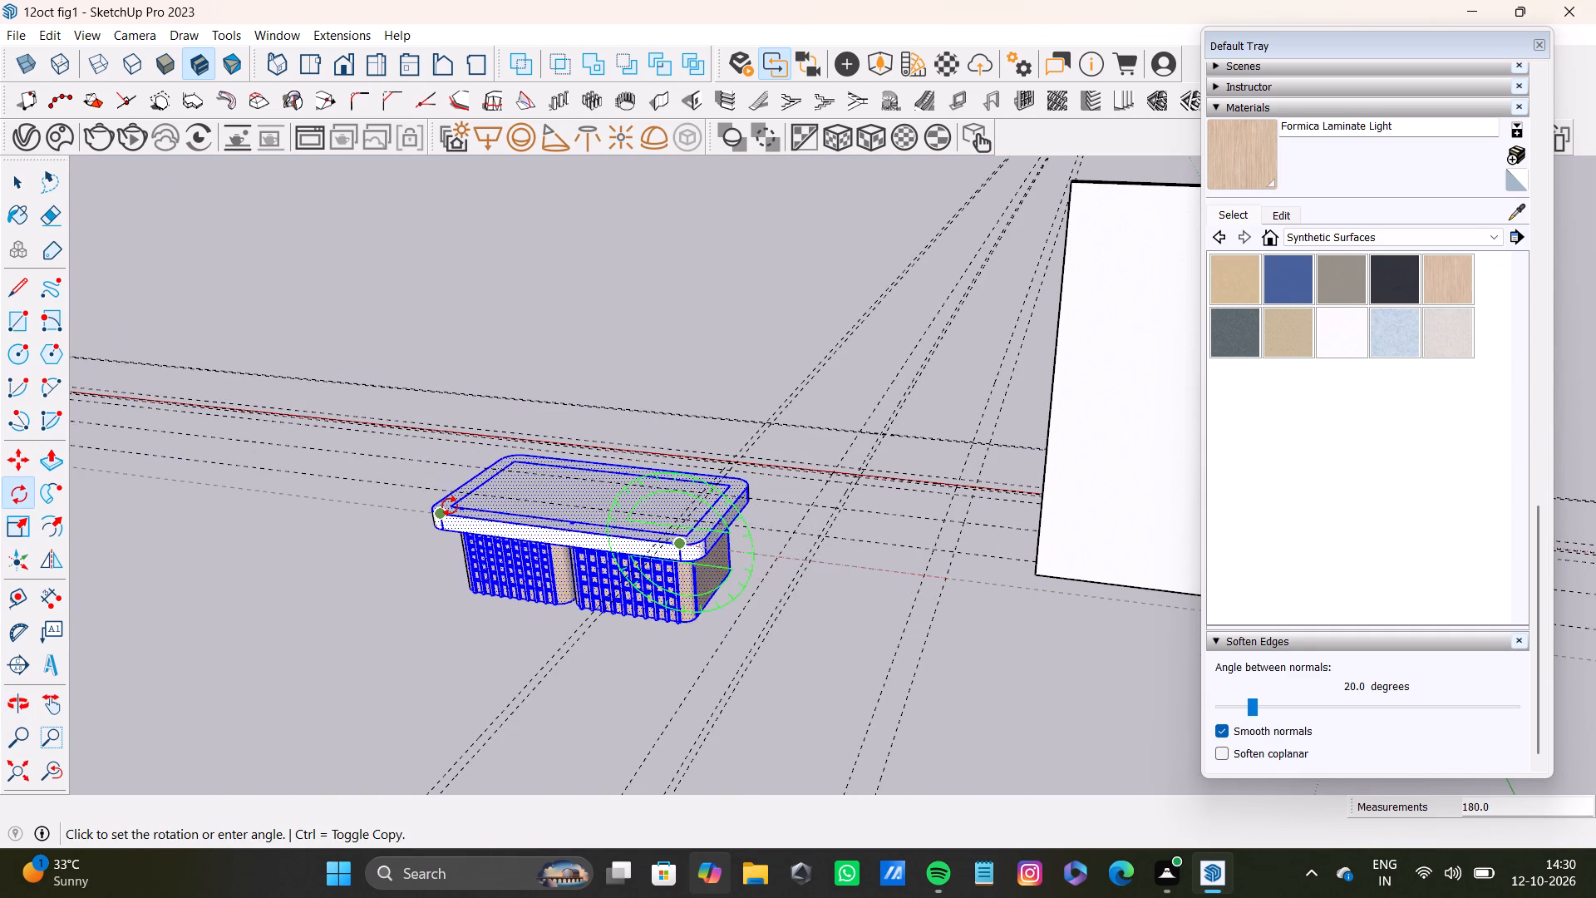
pyautogui.click(450, 506)
pyautogui.press('space')
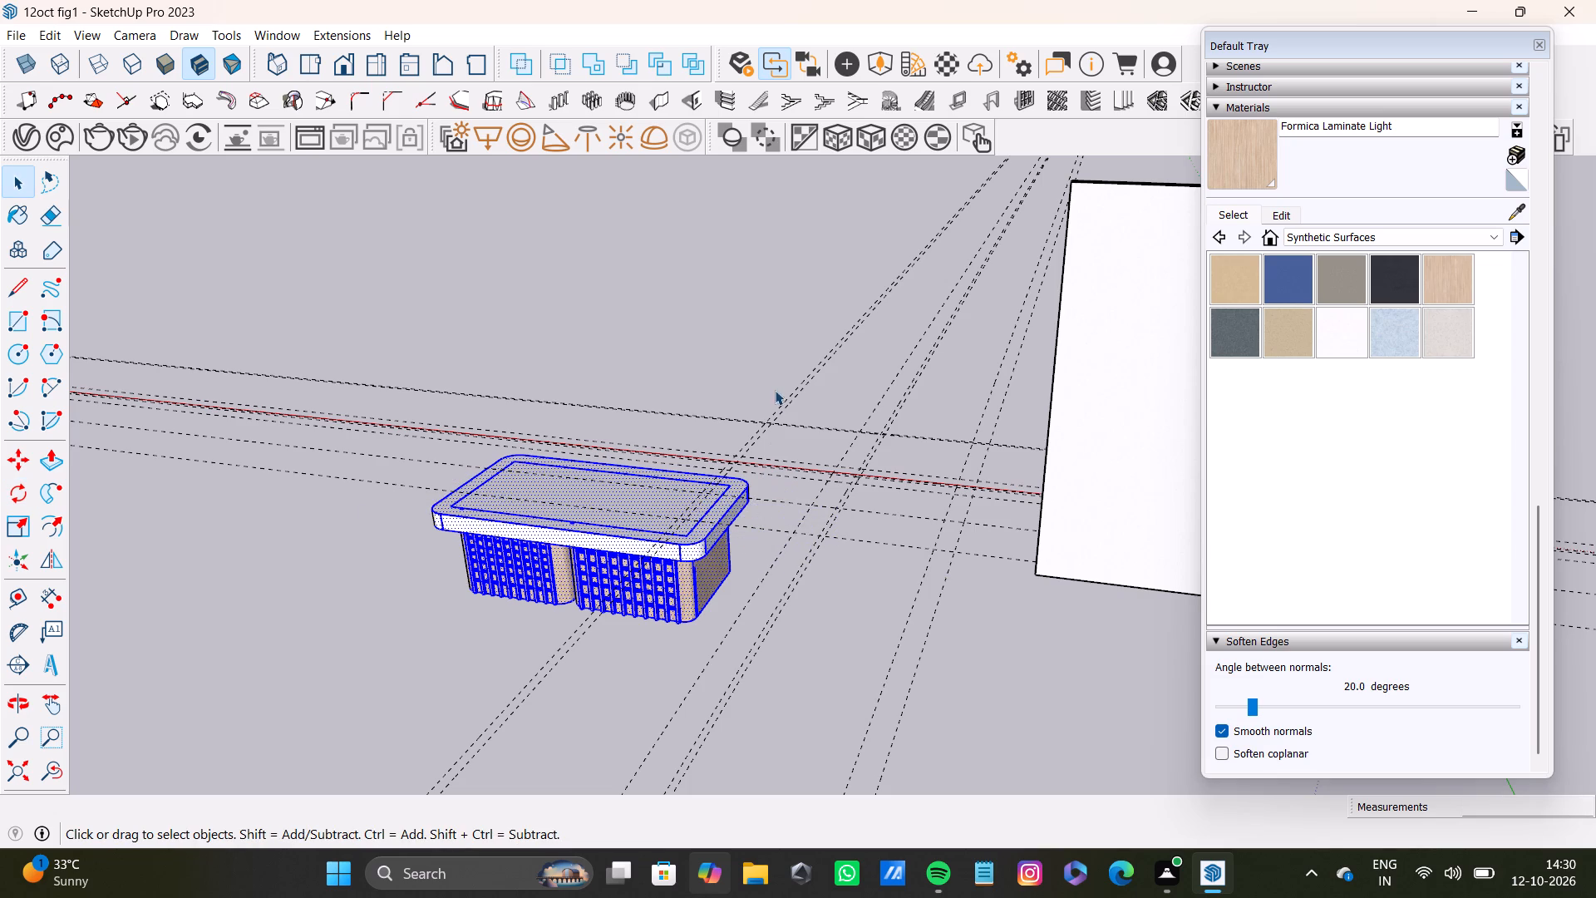
# Clear the selection and reselect the whole upside-down assembly with its base on top.
pyautogui.click(775, 390)
pyautogui.scroll(-5, 640, 554)
pyautogui.moveTo(615, 585); pyautogui.dragTo(880, 467, button='middle')
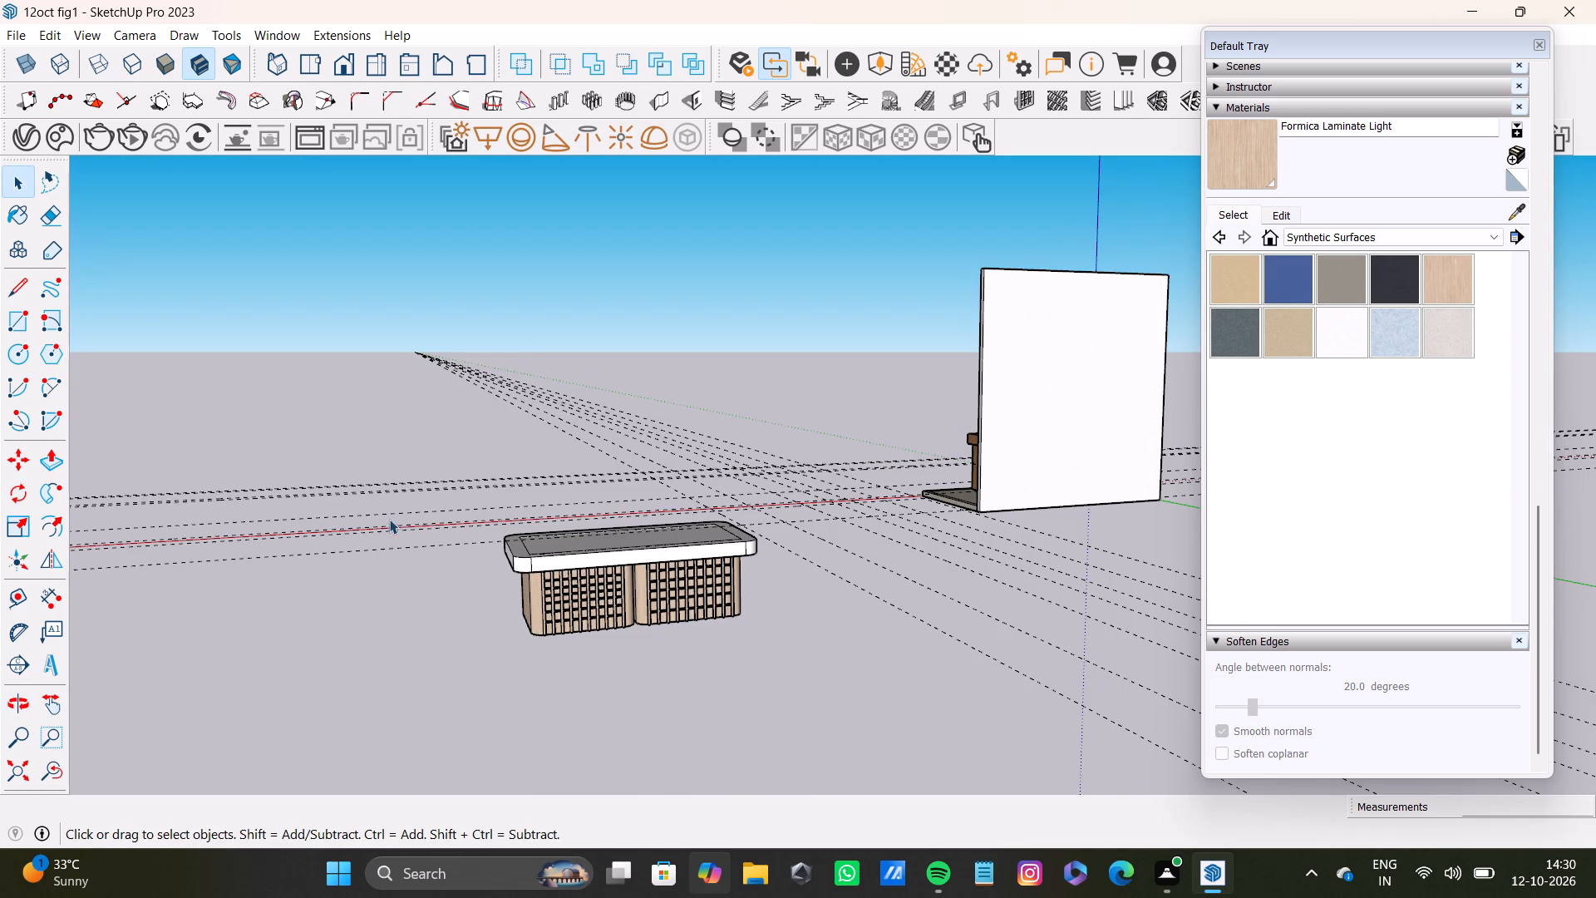
pyautogui.moveTo(405, 499); pyautogui.dragTo(846, 698)
# Examine the room set with its desk and wall shelves, and the flipped lattice table, from several sides.
pyautogui.moveTo(884, 540); pyautogui.dragTo(1224, 544, button='middle')
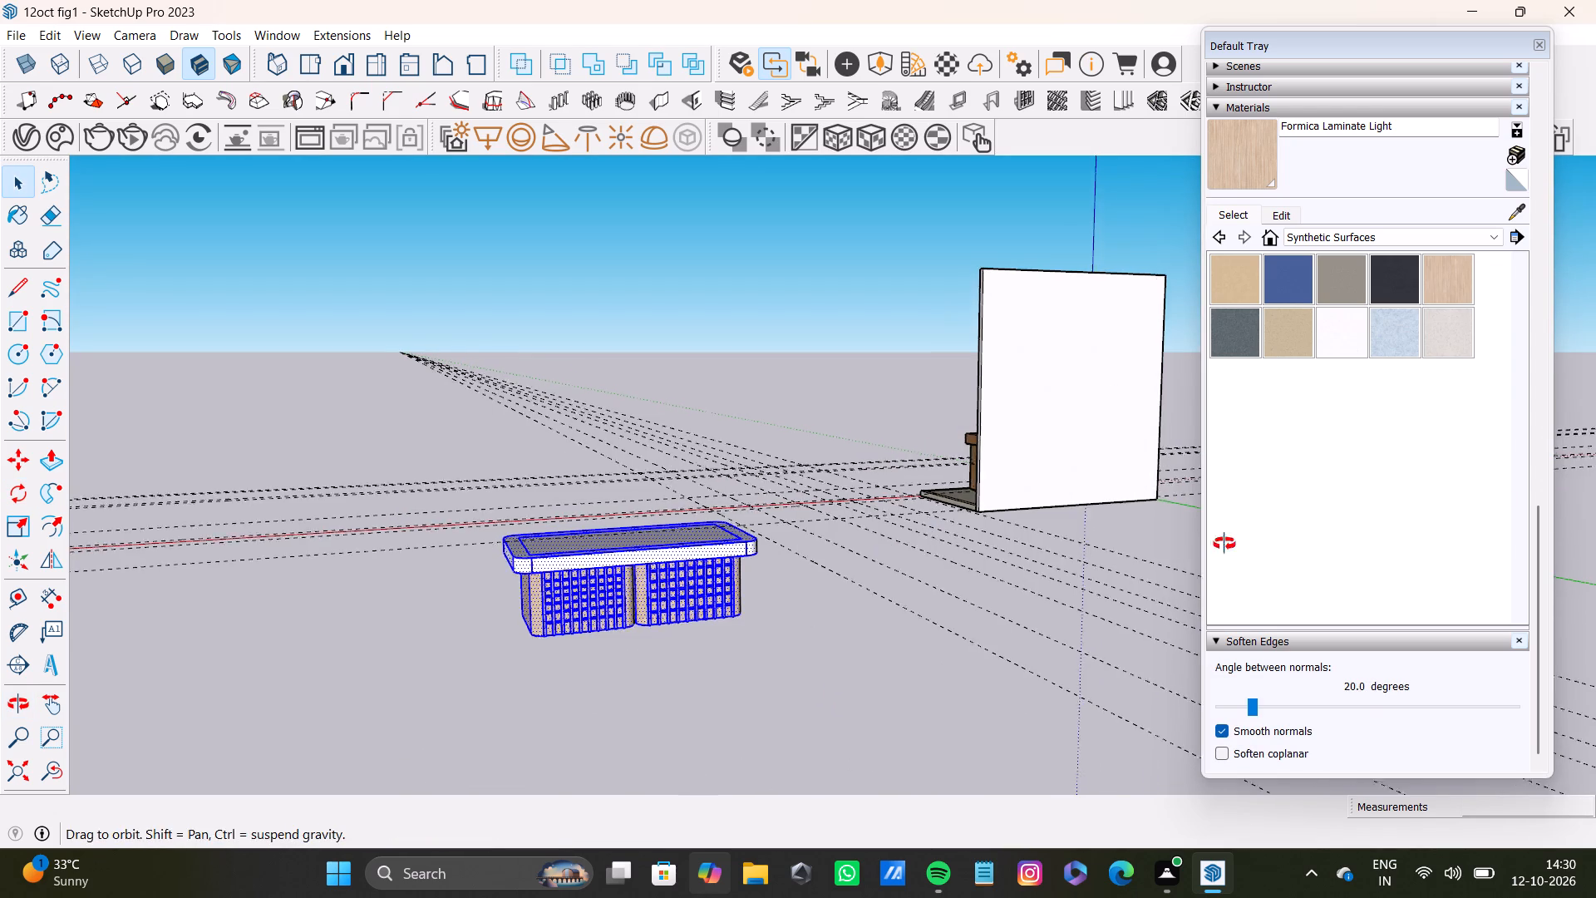
pyautogui.moveTo(1224, 544); pyautogui.dragTo(1401, 570, button='middle')
pyautogui.scroll(9, 777, 469)
pyautogui.moveTo(743, 466); pyautogui.dragTo(1202, 499, button='middle')
pyautogui.scroll(-4, 1073, 486)
pyautogui.keyDown('shift'); pyautogui.moveTo(896, 486); pyautogui.dragTo(823, 541, button='middle'); pyautogui.keyUp('shift')
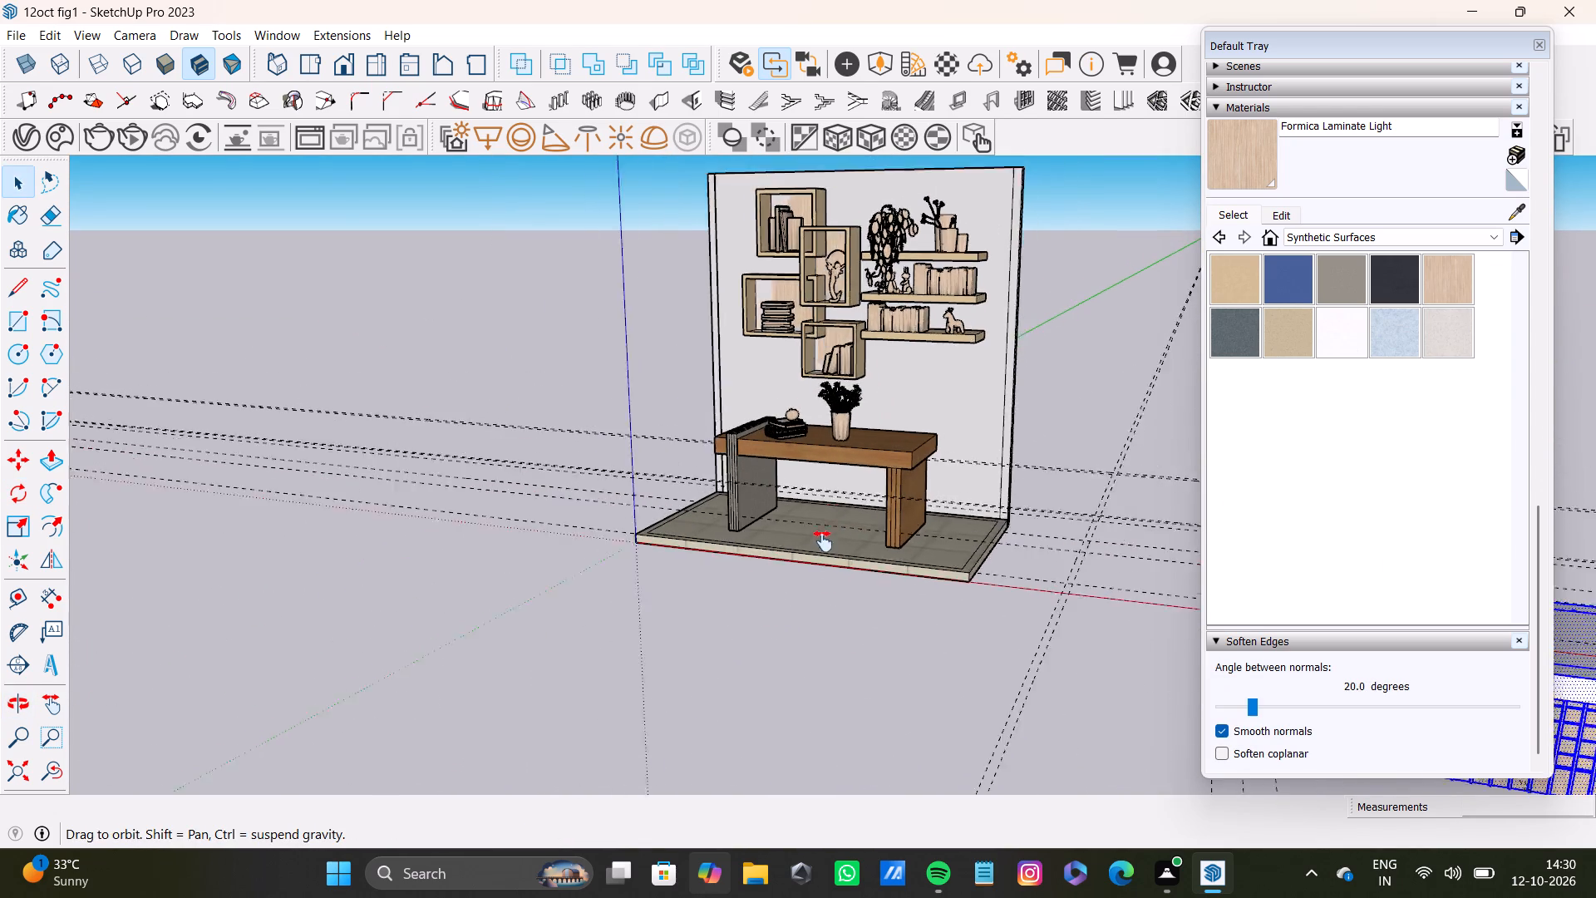
pyautogui.keyDown('shift'); pyautogui.moveTo(823, 541); pyautogui.dragTo(759, 660, button='middle'); pyautogui.keyUp('shift')
pyautogui.scroll(5, 743, 605)
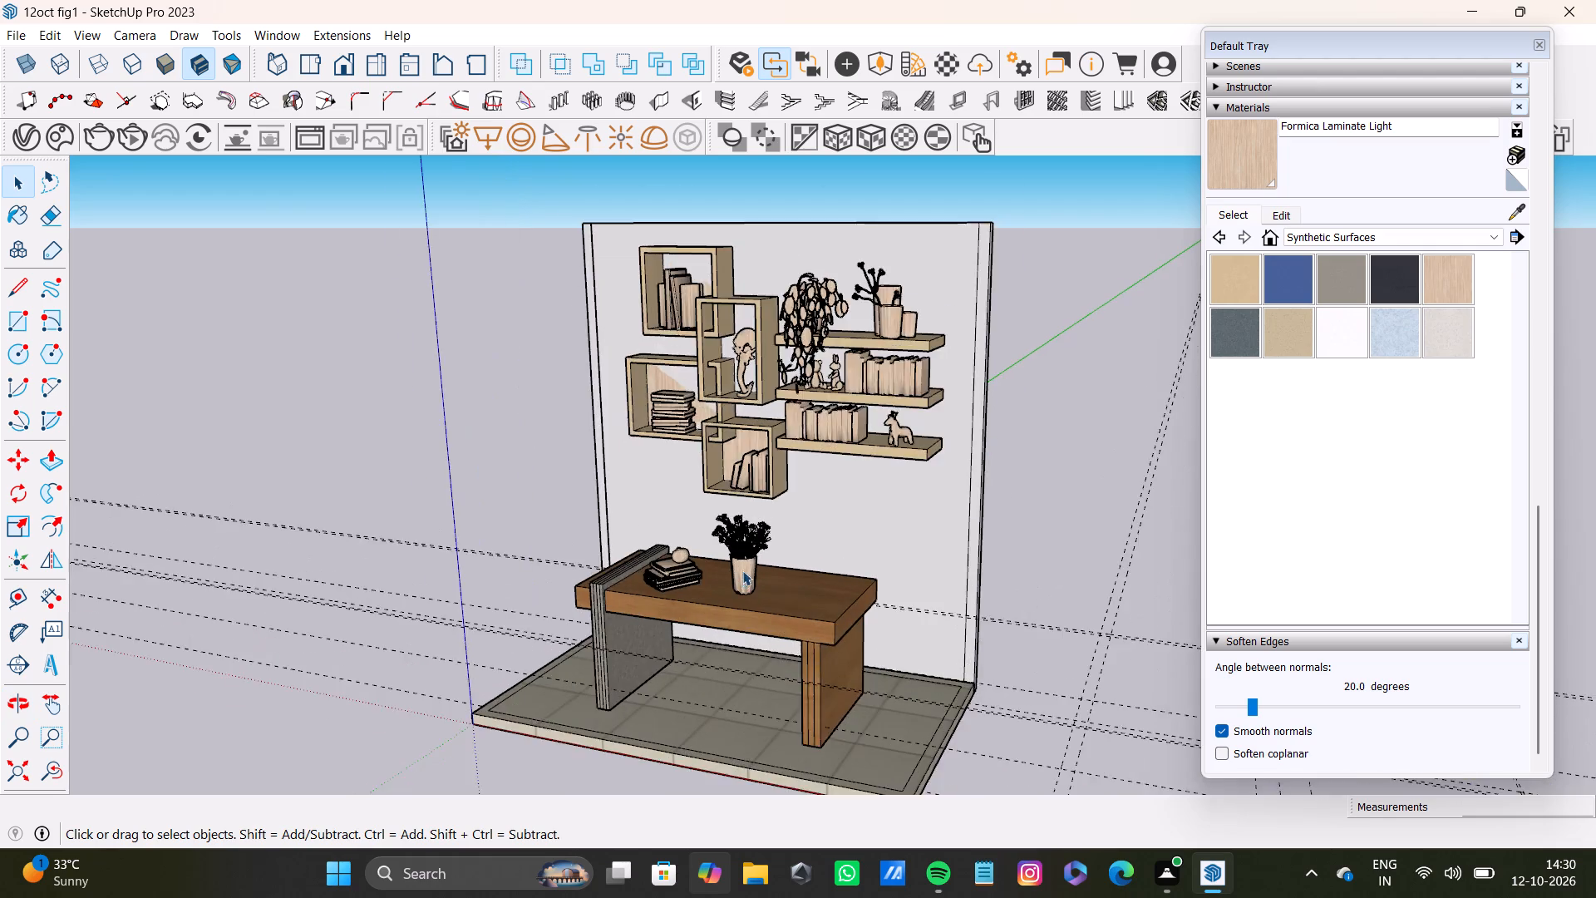
pyautogui.scroll(4, 742, 570)
pyautogui.moveTo(755, 565); pyautogui.dragTo(835, 445, button='middle')
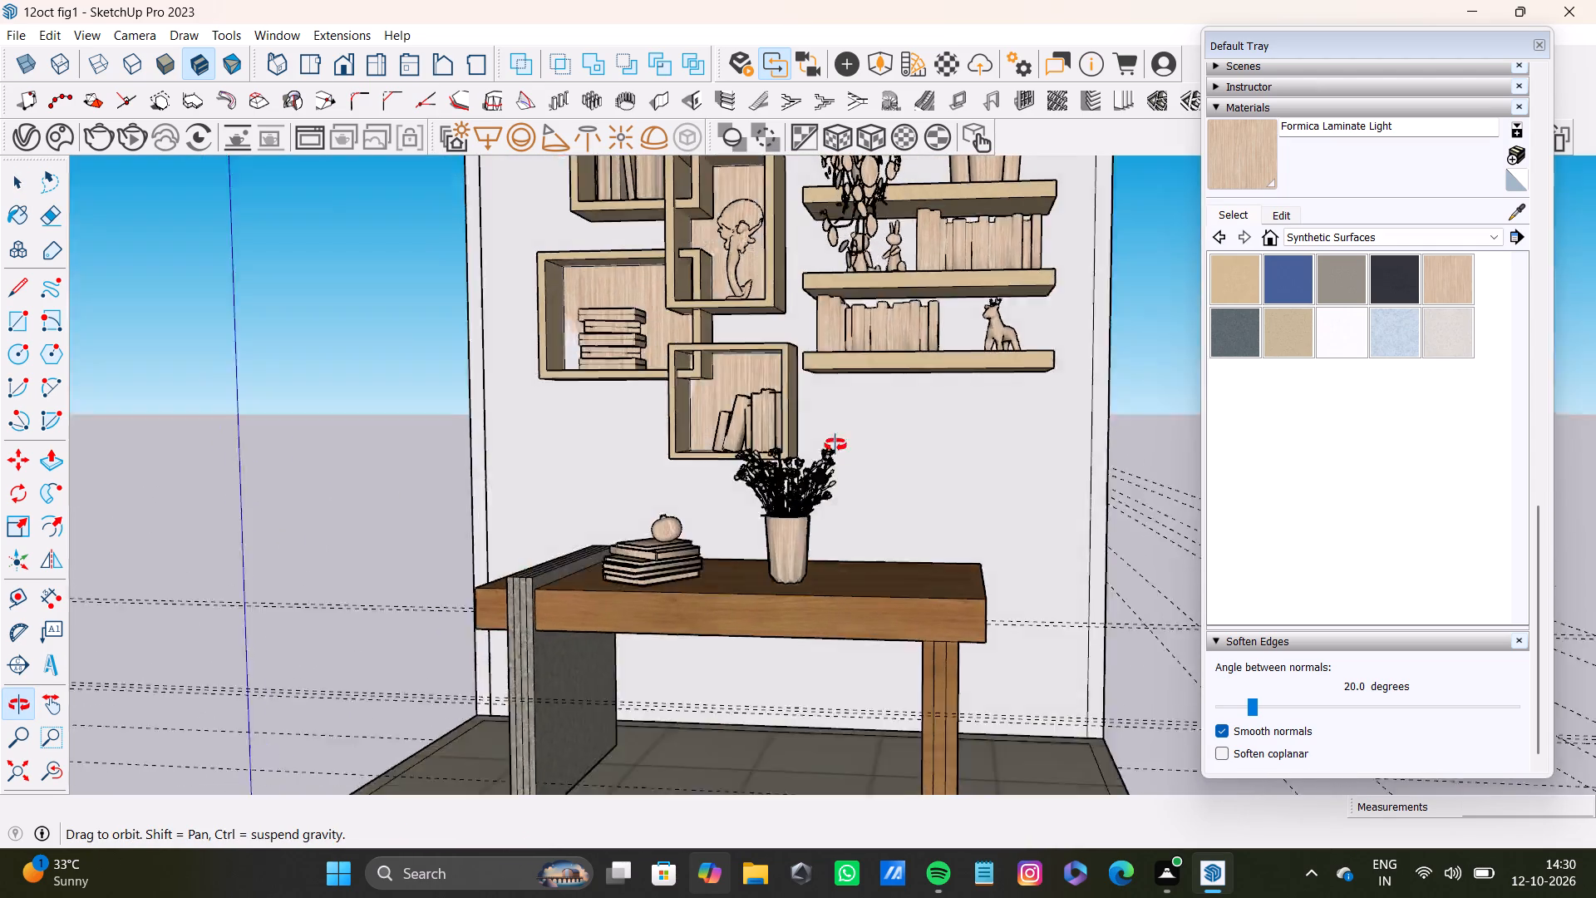
pyautogui.moveTo(835, 445); pyautogui.dragTo(257, 437, button='middle')
pyautogui.scroll(-4, 841, 440)
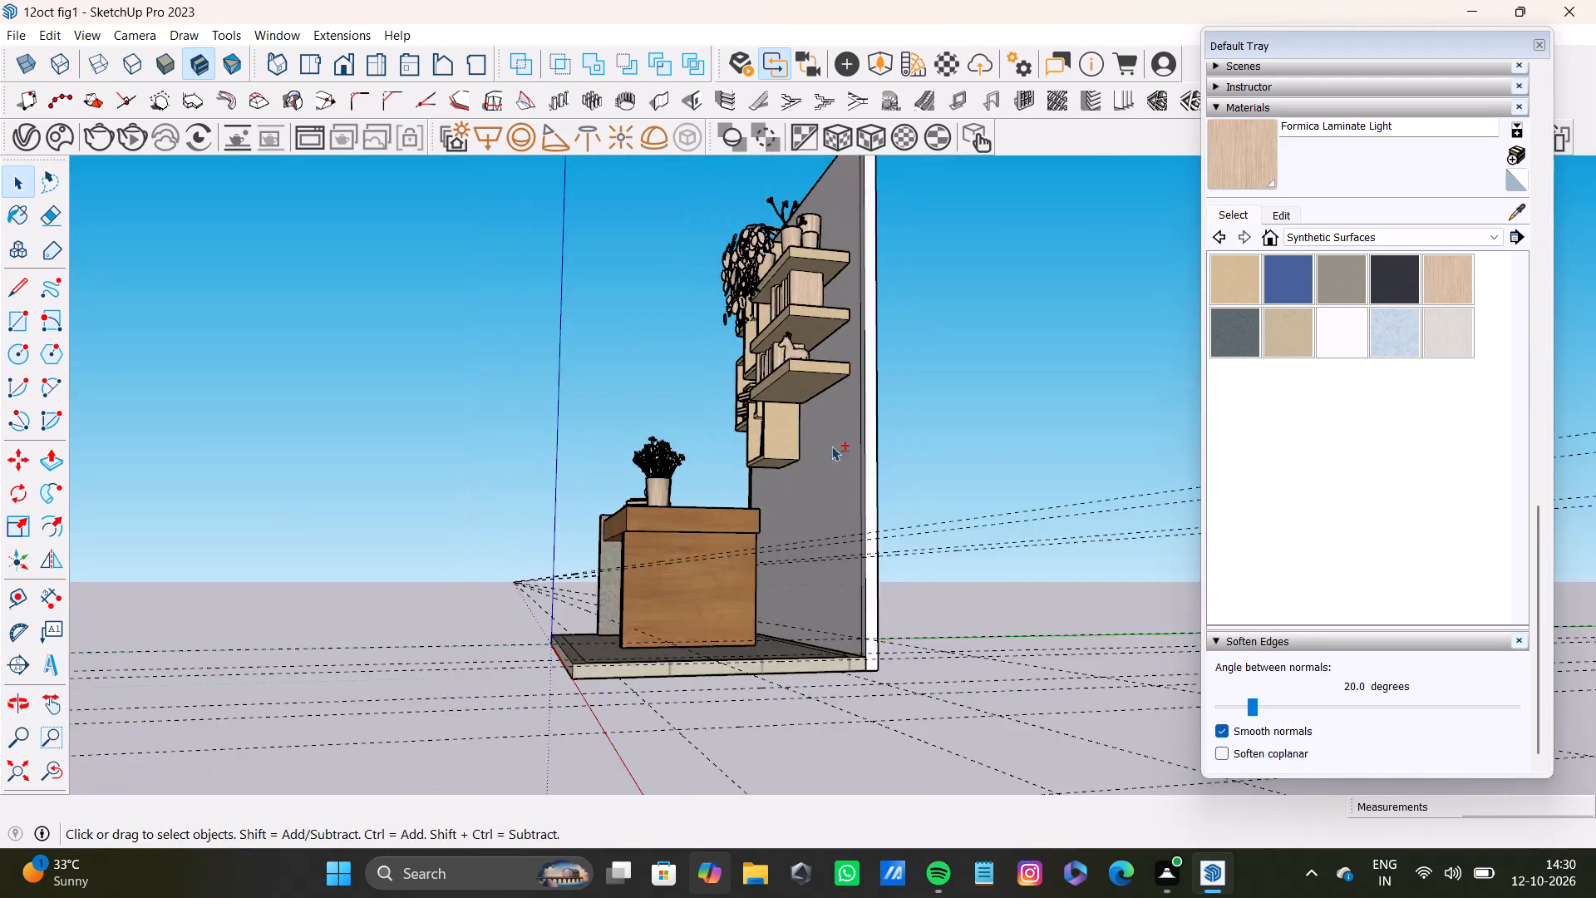
pyautogui.keyDown('shift'); pyautogui.moveTo(831, 446); pyautogui.dragTo(411, 593, button='middle'); pyautogui.keyUp('shift')
pyautogui.scroll(-15, 385, 569)
pyautogui.moveTo(915, 685); pyautogui.dragTo(244, 554, button='middle')
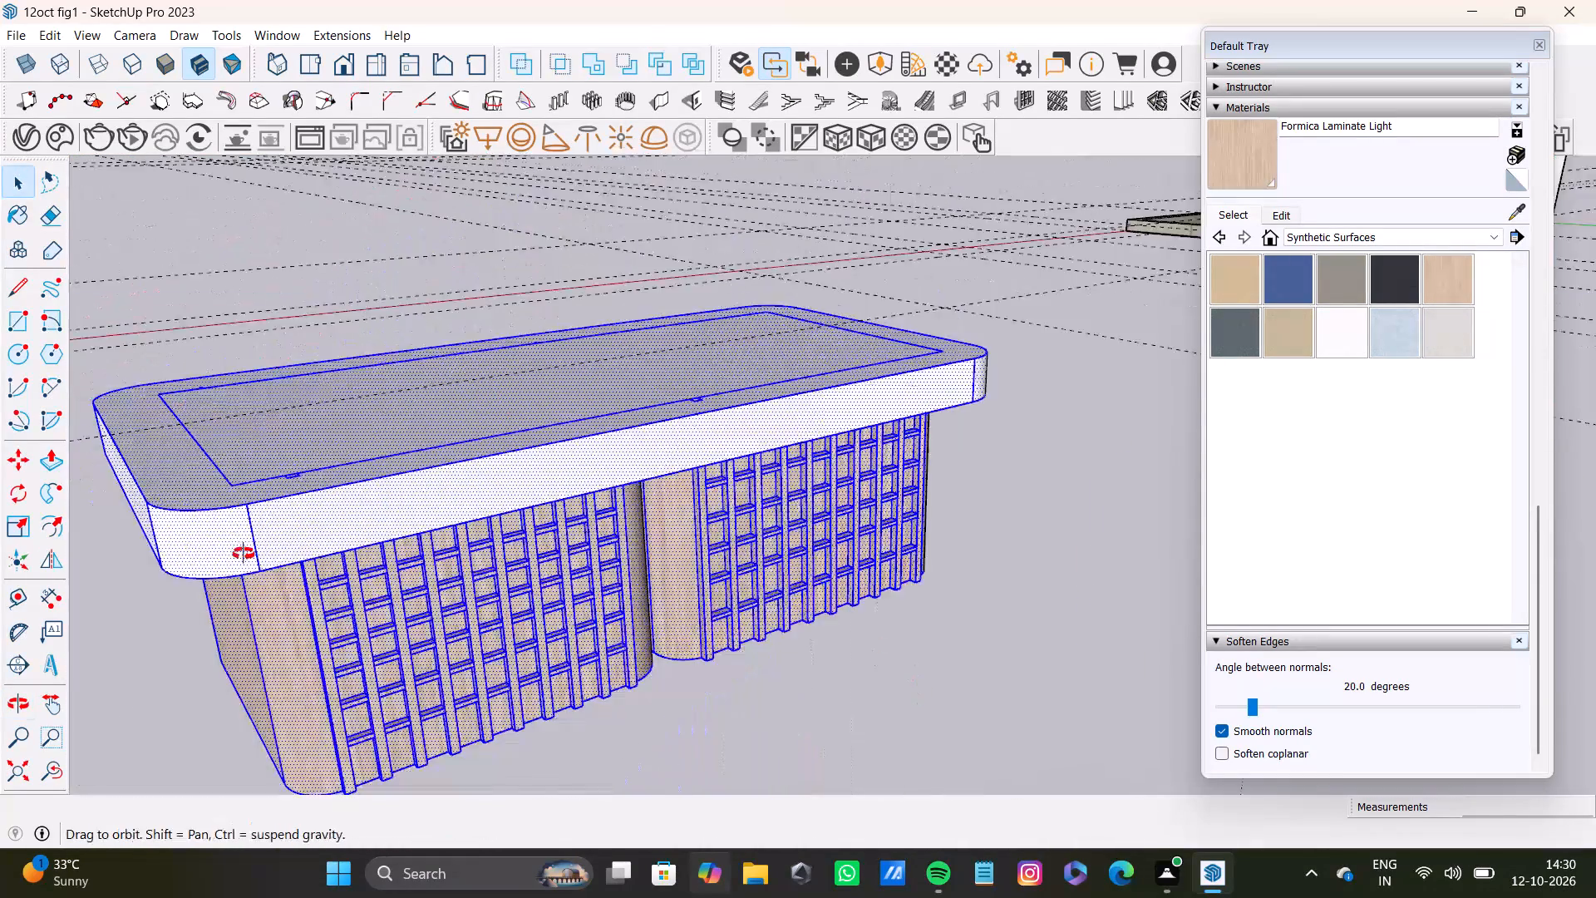
pyautogui.moveTo(244, 554); pyautogui.dragTo(243, 551, button='middle')
pyautogui.scroll(-5, 290, 521)
pyautogui.keyDown('shift'); pyautogui.moveTo(462, 478); pyautogui.dragTo(413, 466, button='middle'); pyautogui.keyUp('shift')
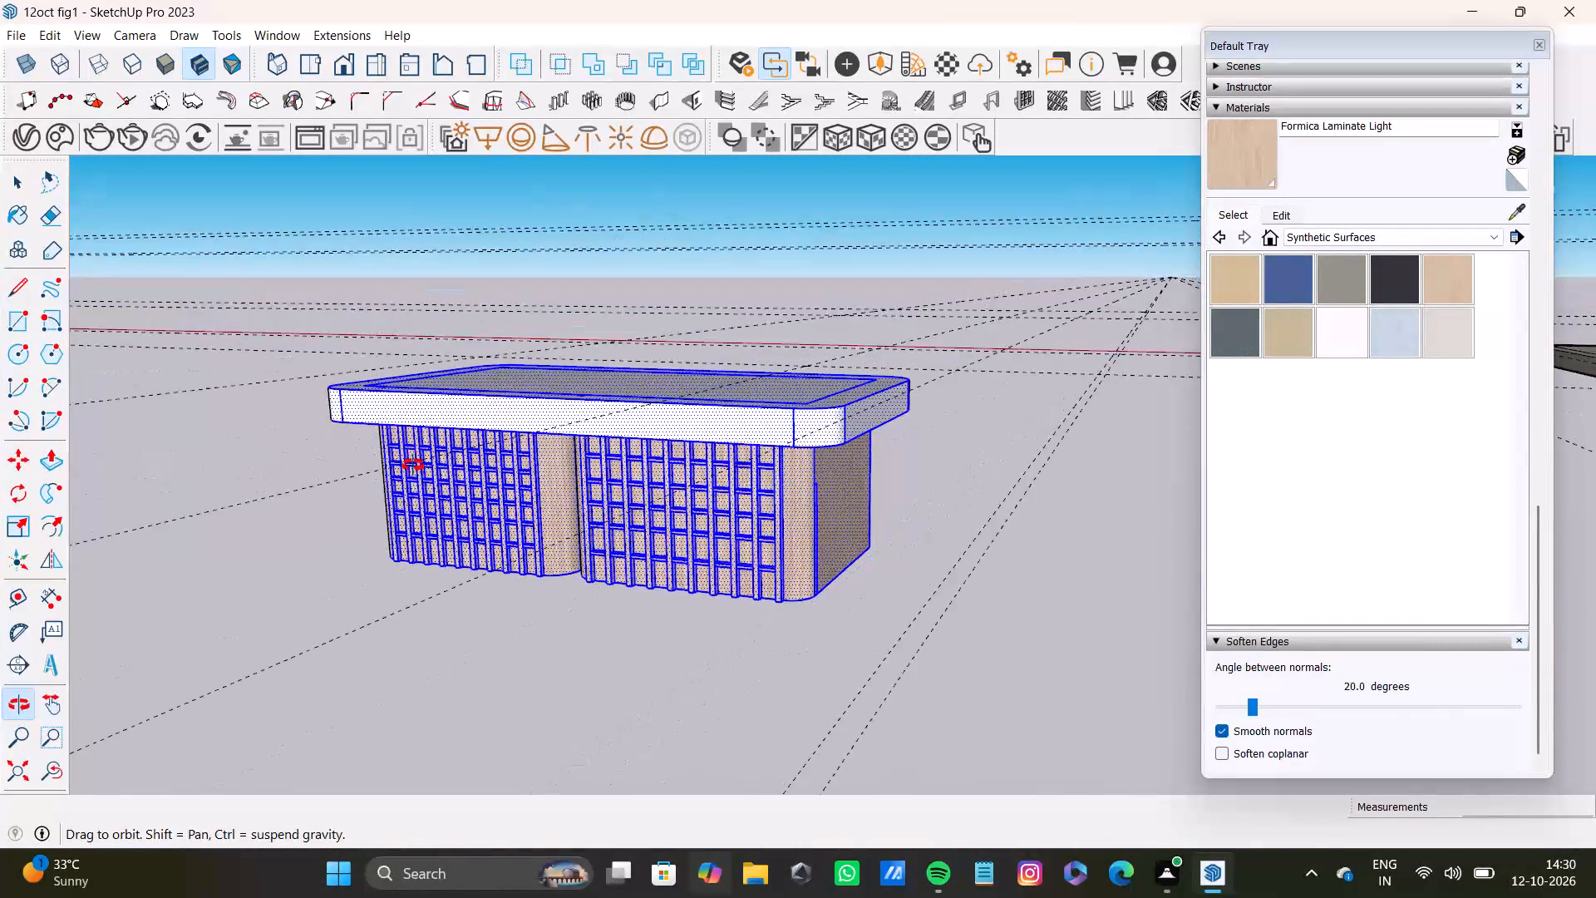
pyautogui.keyDown('shift'); pyautogui.moveTo(413, 466); pyautogui.dragTo(674, 503, button='middle'); pyautogui.keyUp('shift')
# Move the selected lattice table next to the room set, beside the end of its back wall.
pyautogui.press('m')
pyautogui.scroll(-7, 648, 518)
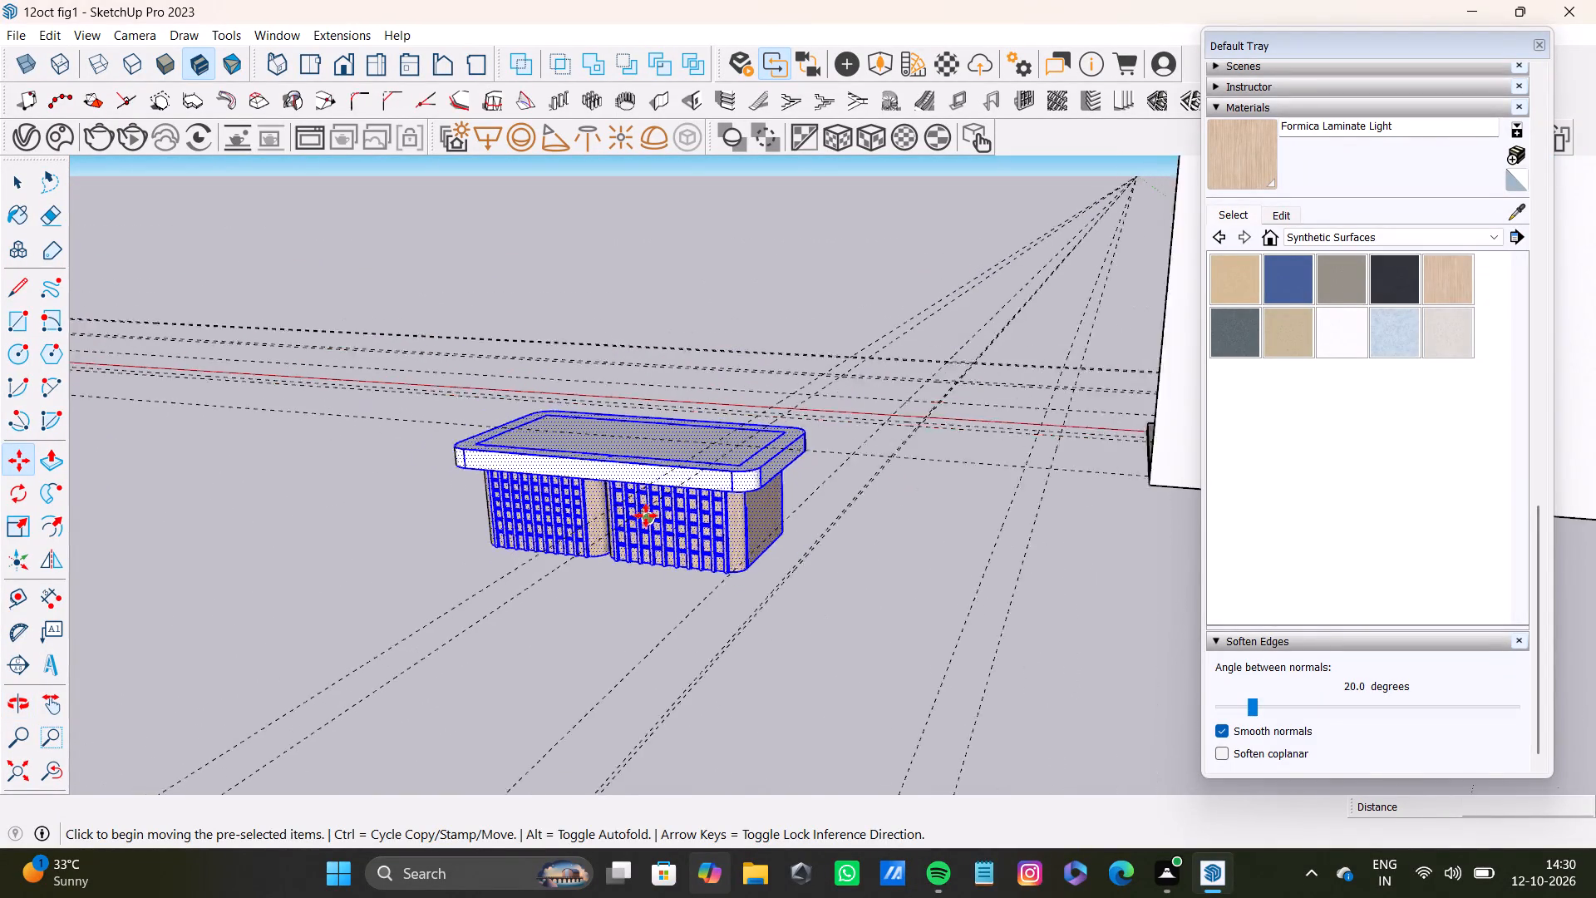
pyautogui.moveTo(1004, 492); pyautogui.dragTo(1491, 472, button='middle')
pyautogui.moveTo(846, 585); pyautogui.dragTo(1379, 577, button='middle')
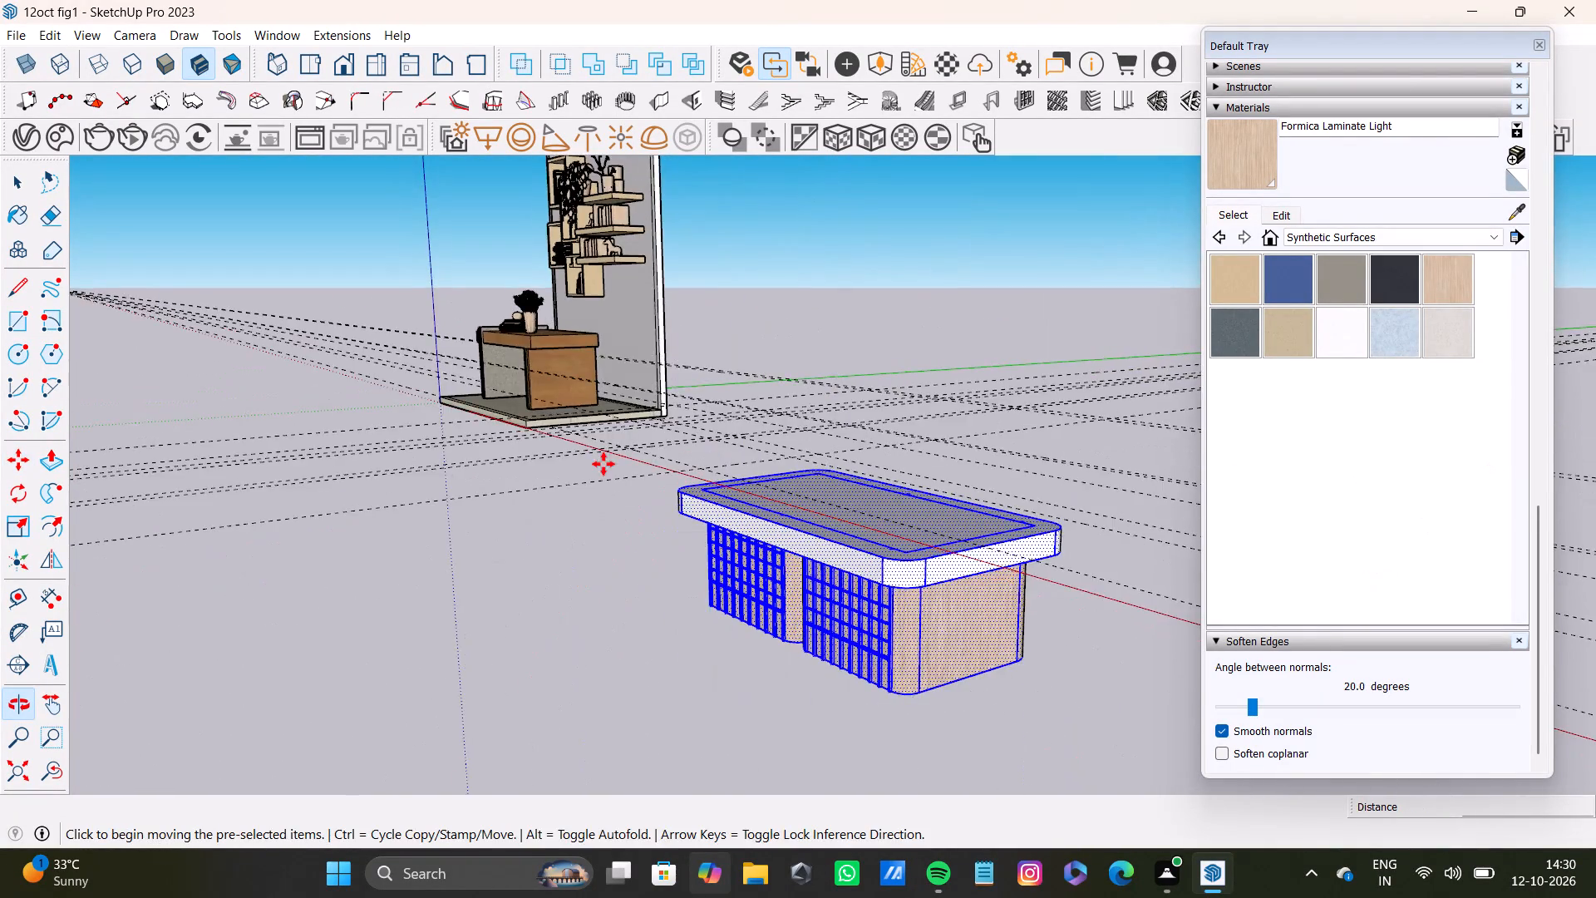
pyautogui.scroll(2, 603, 464)
pyautogui.moveTo(723, 669); pyautogui.dragTo(973, 629, button='middle')
pyautogui.scroll(2, 786, 635)
pyautogui.click(725, 660)
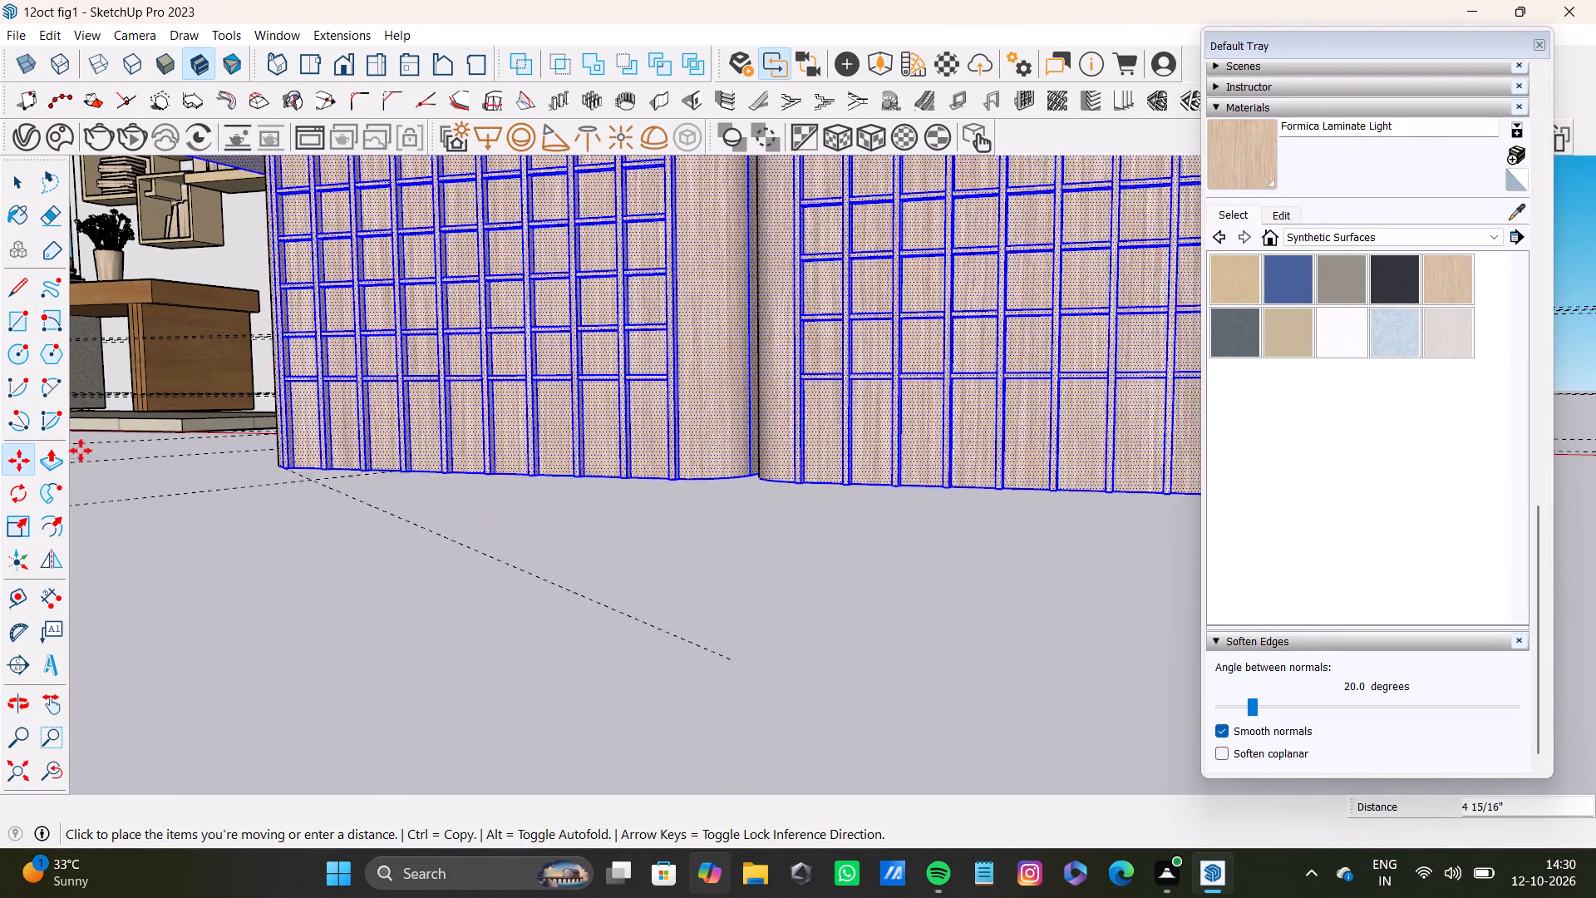
pyautogui.click(394, 420)
# Move the lattice table about 2' 3 1/8" sideways, away from the room set's back wall.
pyautogui.scroll(-4, 437, 505)
pyautogui.moveTo(439, 504); pyautogui.dragTo(742, 451, button='middle')
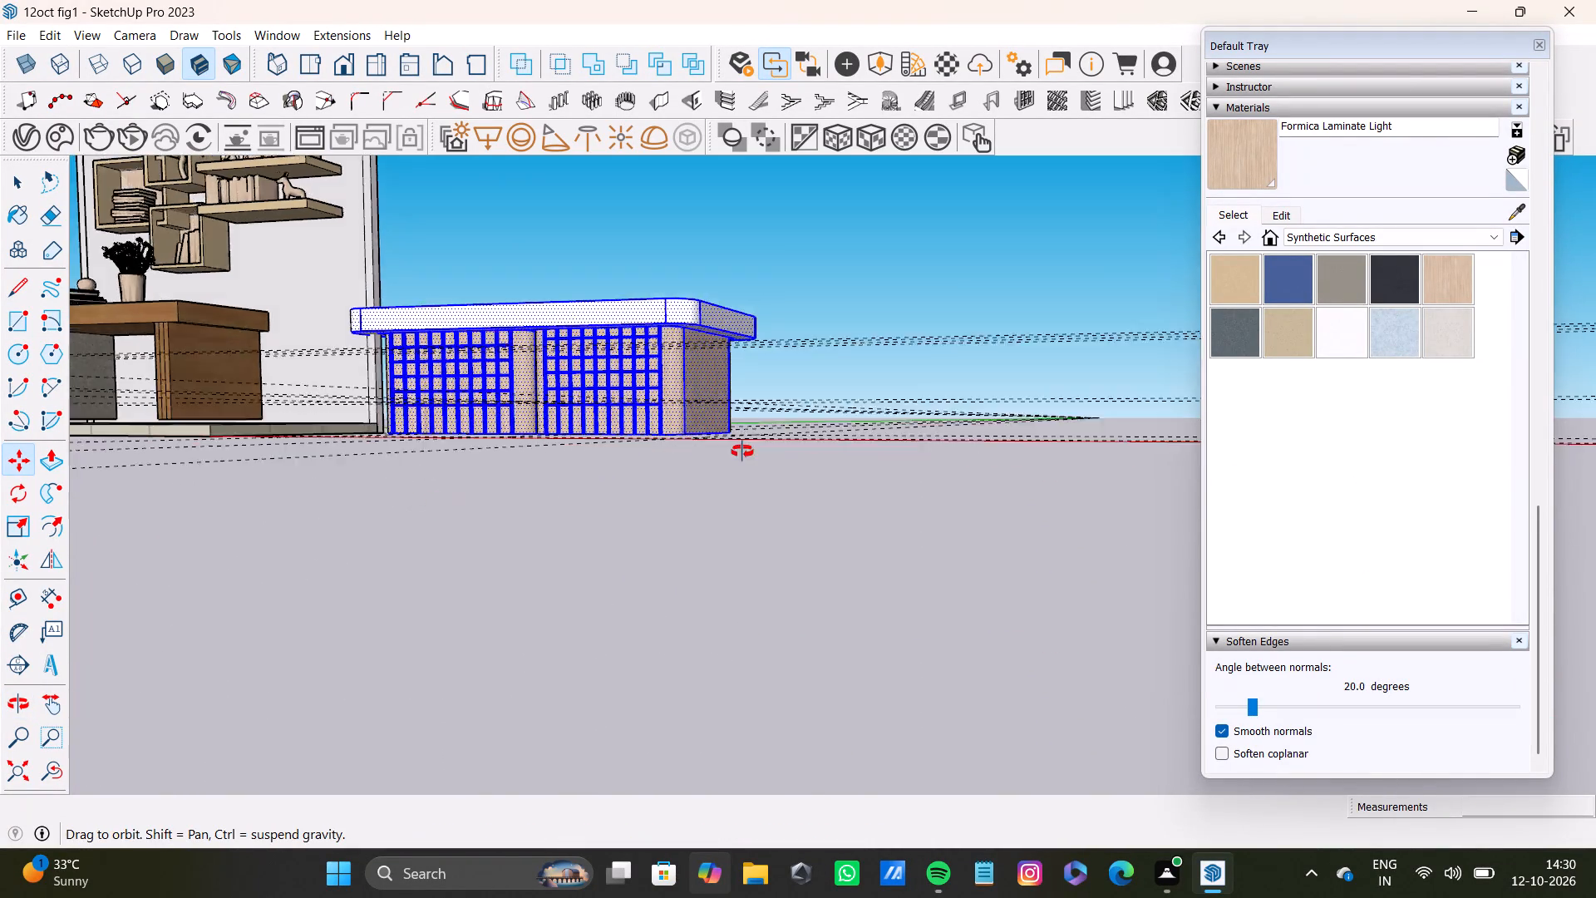
pyautogui.moveTo(742, 451); pyautogui.dragTo(777, 725, button='middle')
pyautogui.scroll(-4, 677, 691)
pyautogui.moveTo(667, 687); pyautogui.dragTo(525, 568, button='middle')
pyautogui.scroll(3, 497, 597)
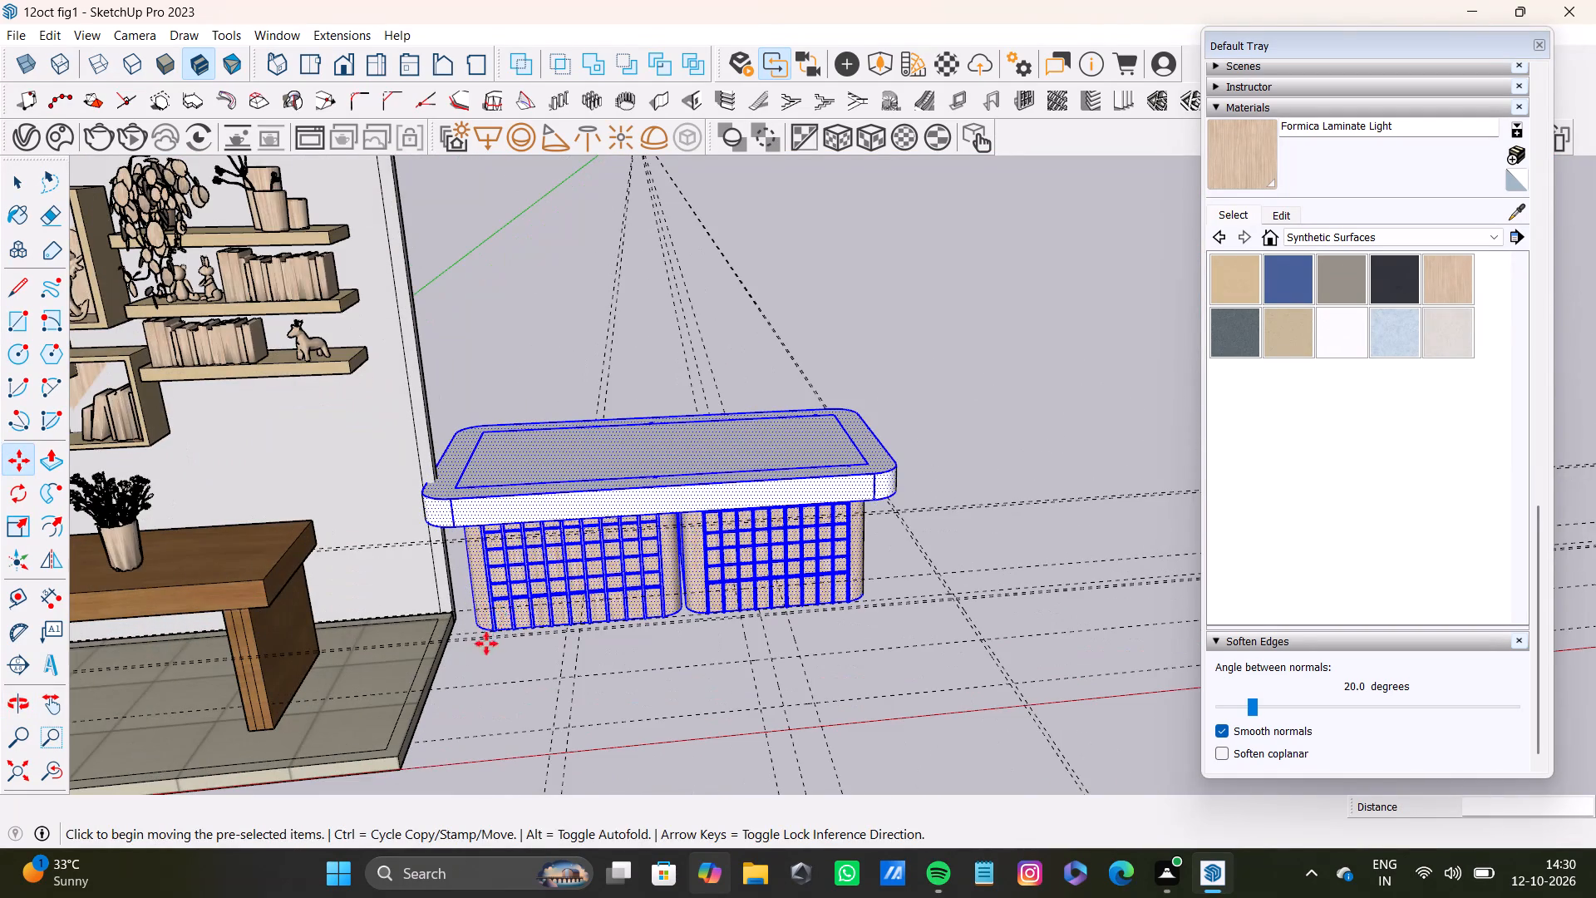
pyautogui.click(486, 634)
pyautogui.click(603, 640)
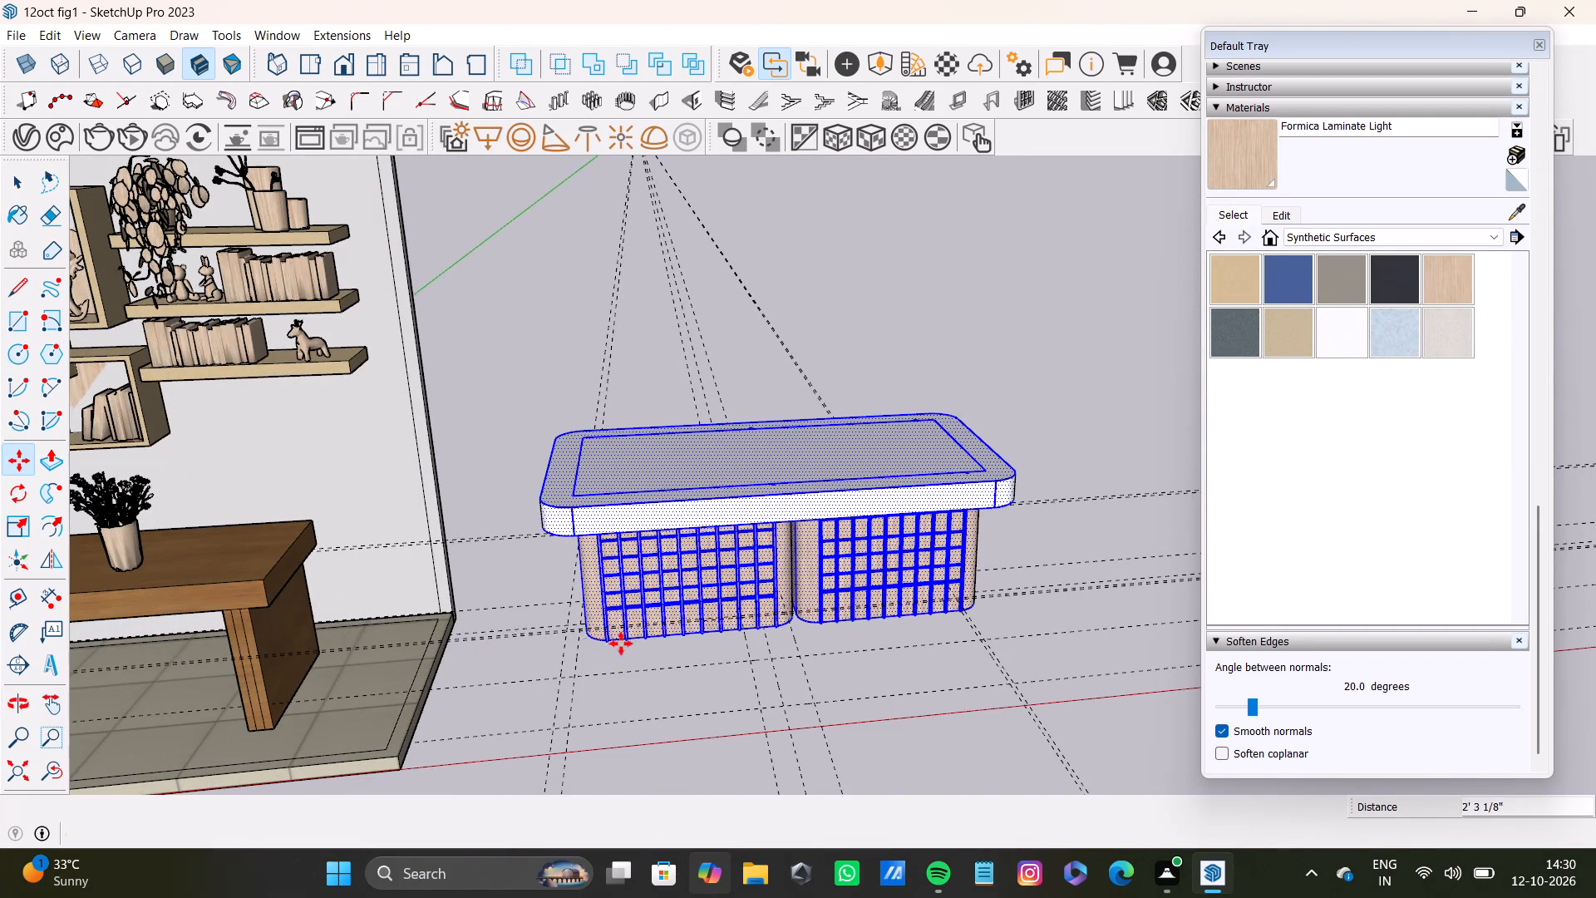
# Move the lattice table from its front-left bottom corner farther from the room set, to the open area behind the guide lines.
pyautogui.scroll(-7, 663, 624)
pyautogui.moveTo(762, 608); pyautogui.dragTo(733, 604, button='middle')
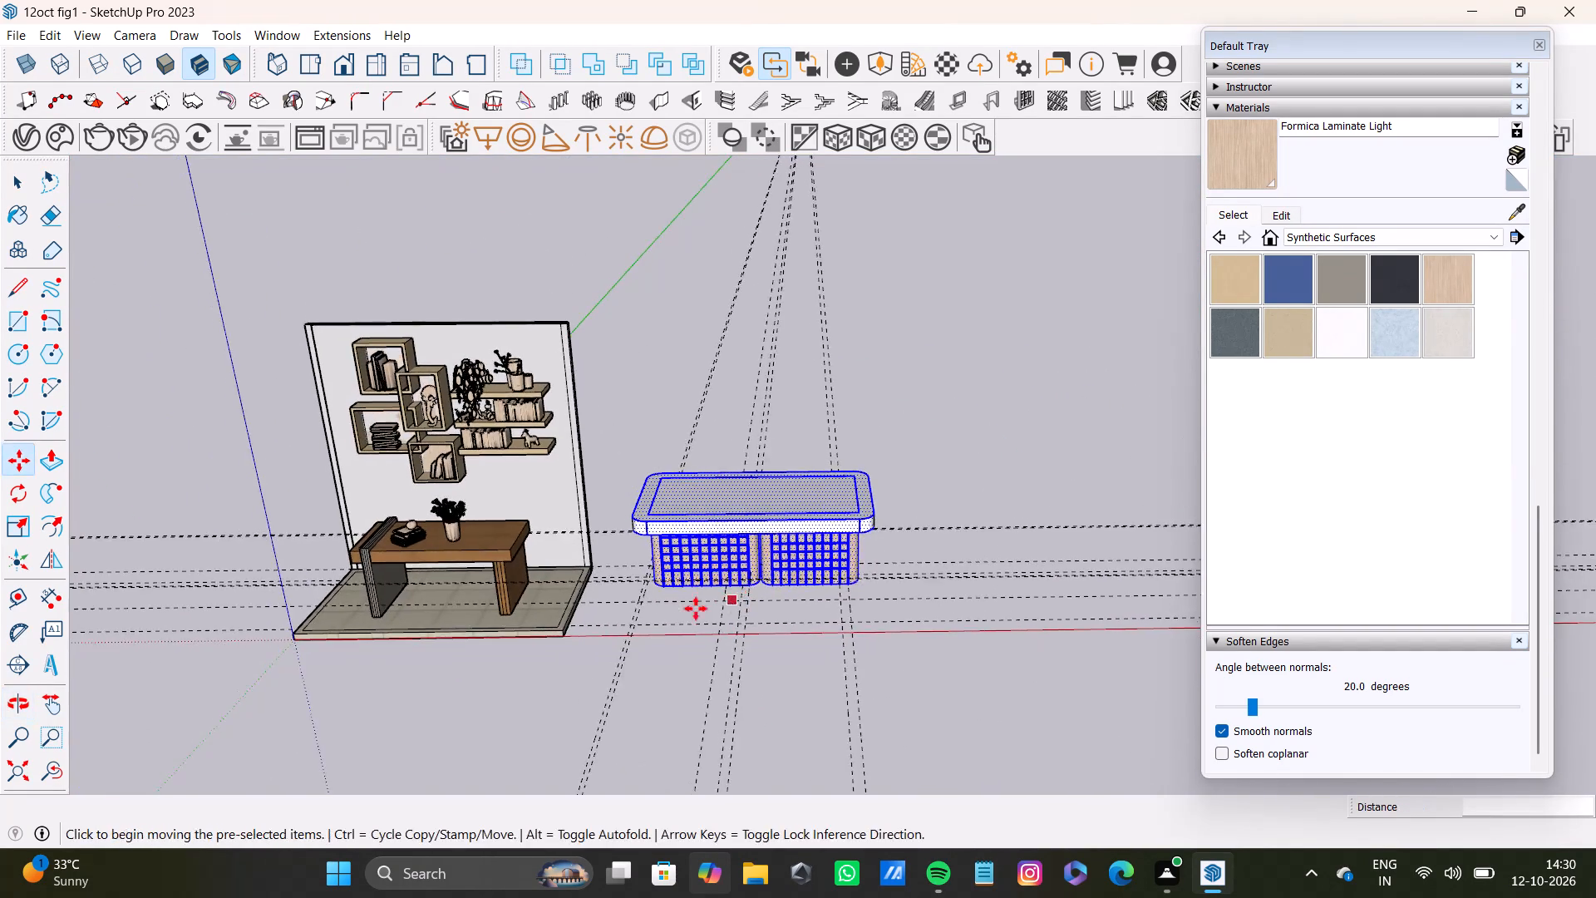
pyautogui.scroll(10, 661, 609)
pyautogui.click(662, 571)
pyautogui.scroll(-5, 903, 560)
pyautogui.keyDown('shift'); pyautogui.moveTo(923, 534); pyautogui.dragTo(526, 684, button='middle'); pyautogui.keyUp('shift')
pyautogui.scroll(-3, 731, 684)
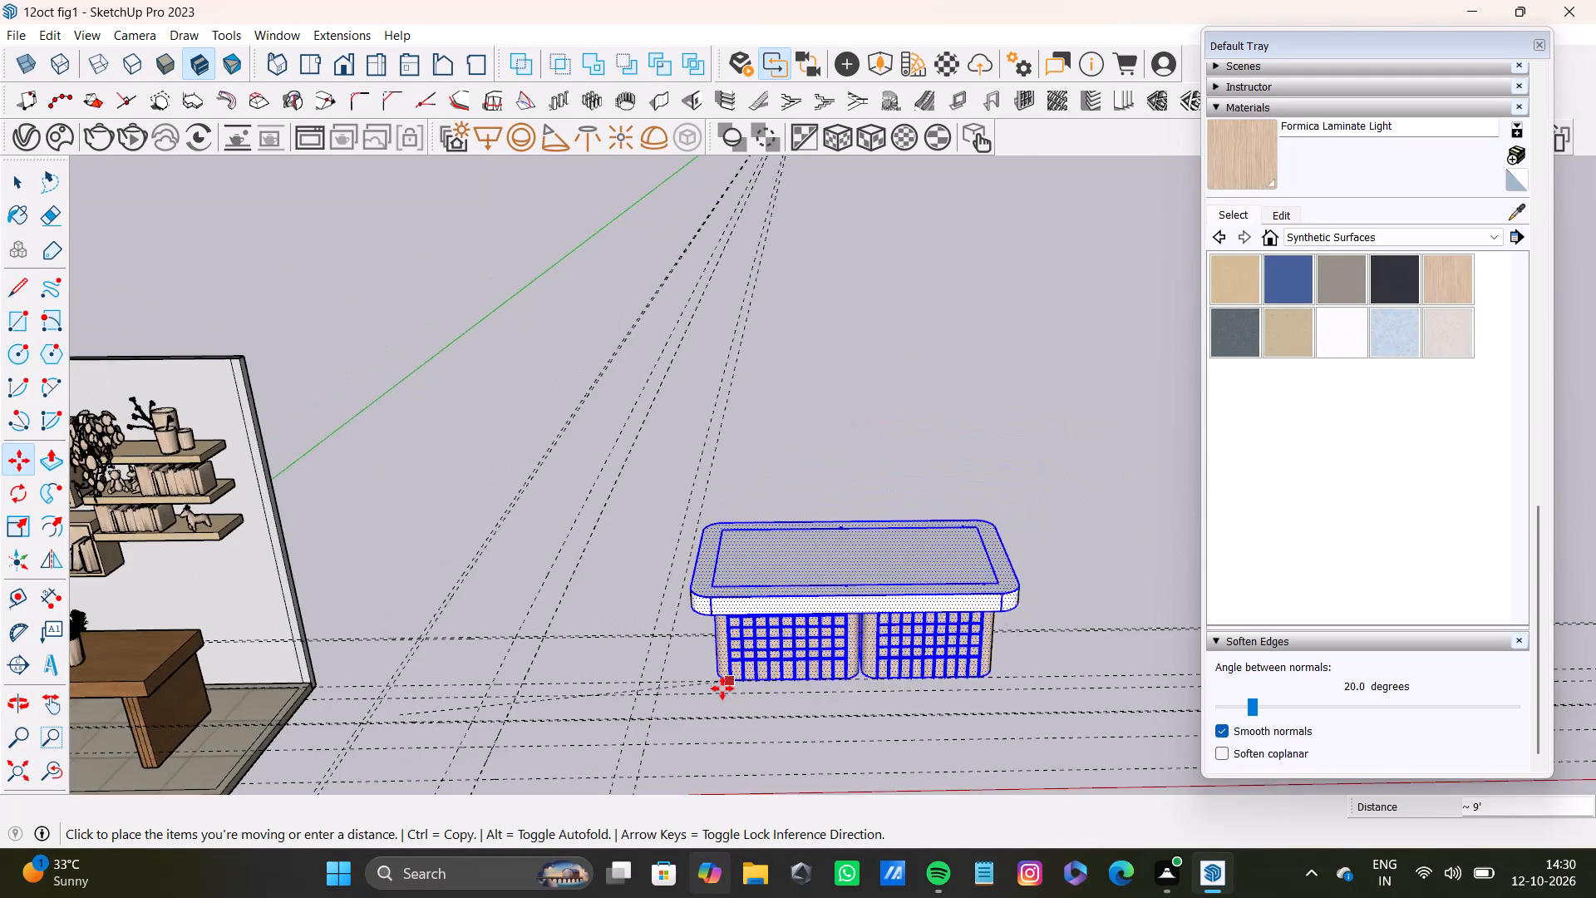
pyautogui.keyDown('shift'); pyautogui.moveTo(722, 688); pyautogui.dragTo(736, 532, button='middle'); pyautogui.keyUp('shift')
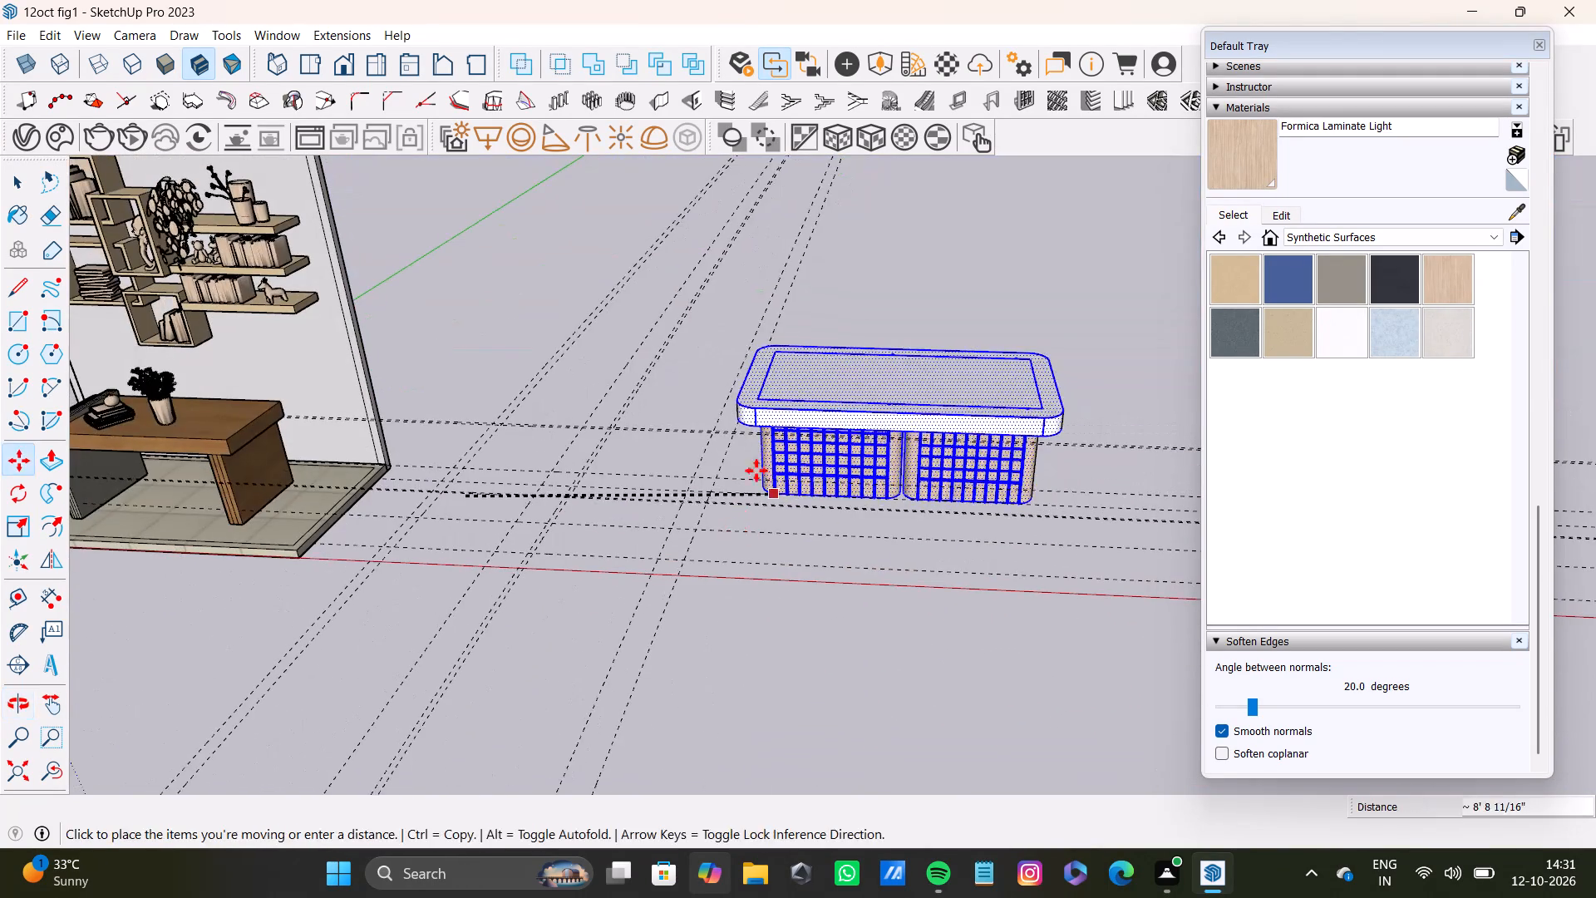
pyautogui.click(850, 379)
pyautogui.press('space')
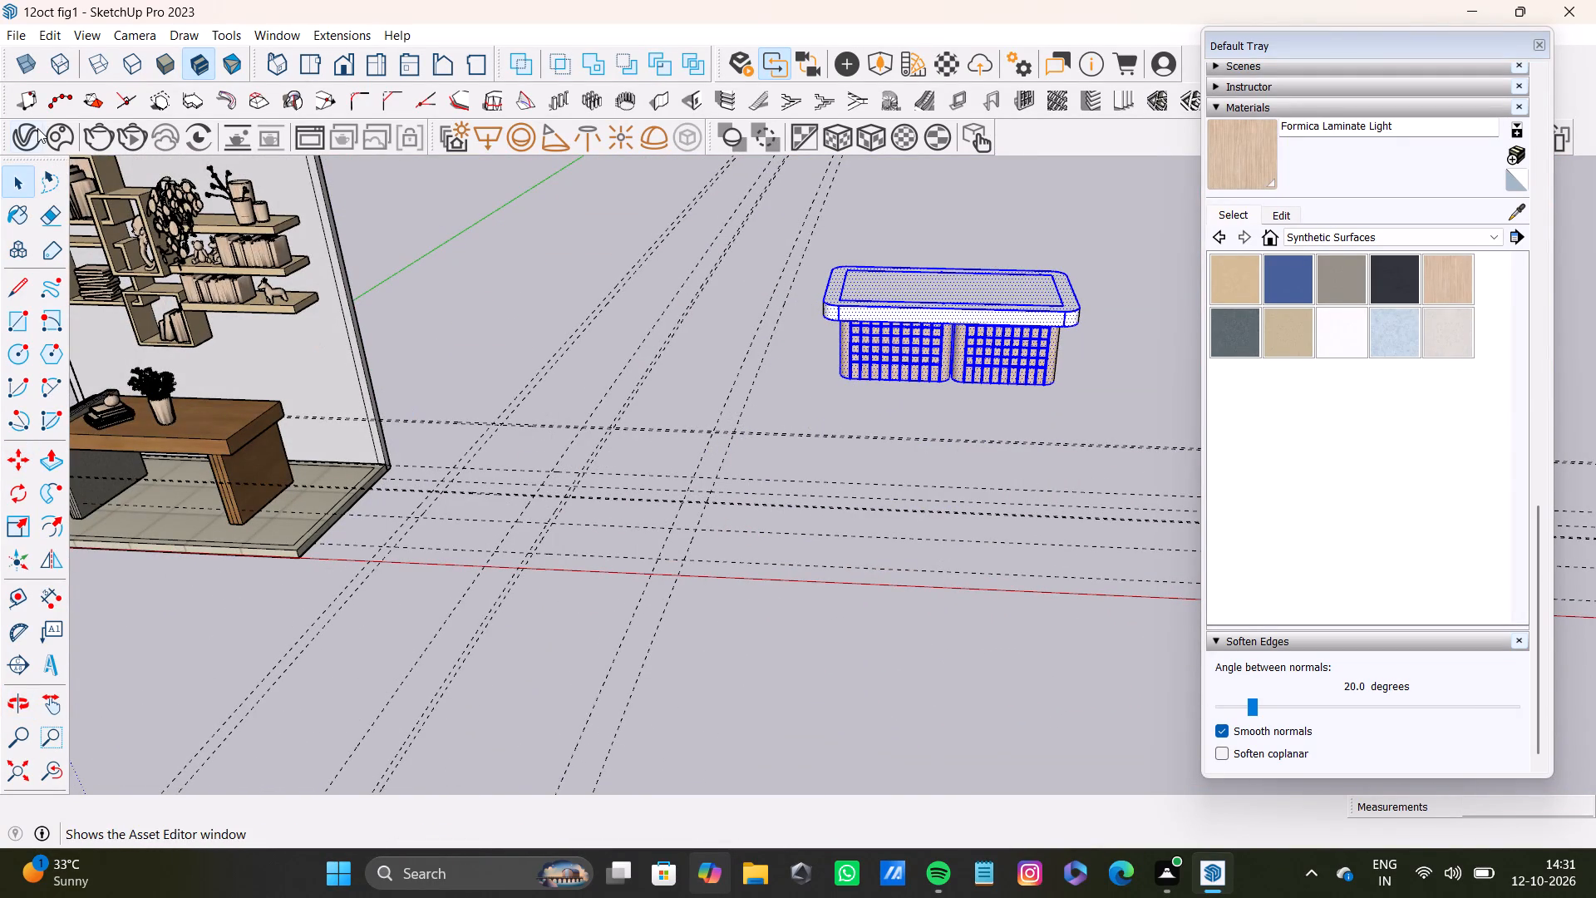
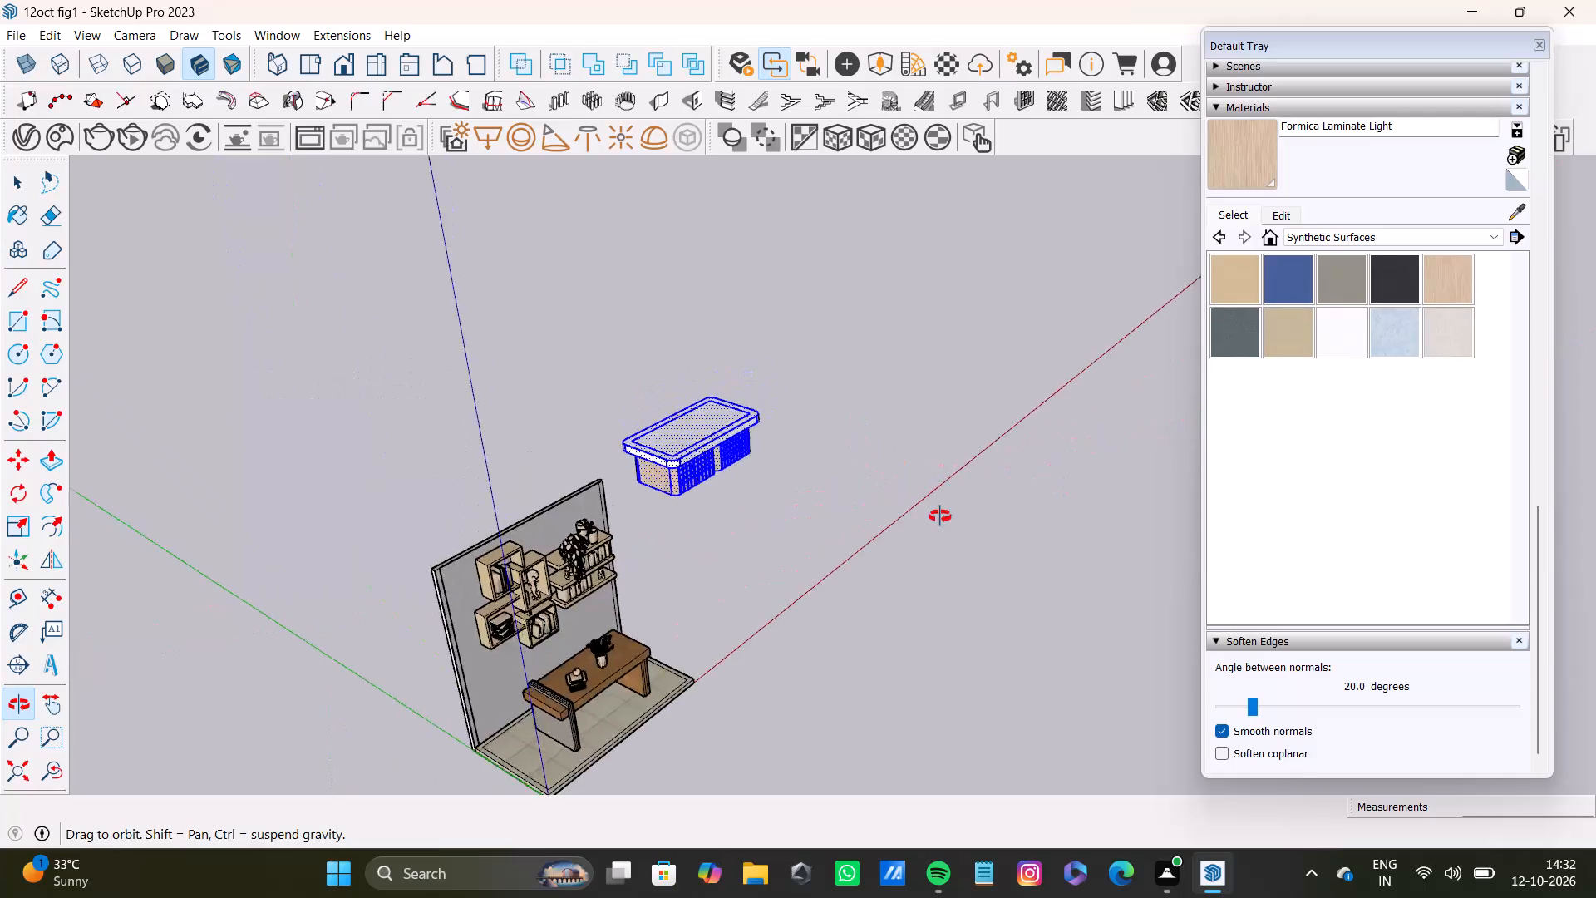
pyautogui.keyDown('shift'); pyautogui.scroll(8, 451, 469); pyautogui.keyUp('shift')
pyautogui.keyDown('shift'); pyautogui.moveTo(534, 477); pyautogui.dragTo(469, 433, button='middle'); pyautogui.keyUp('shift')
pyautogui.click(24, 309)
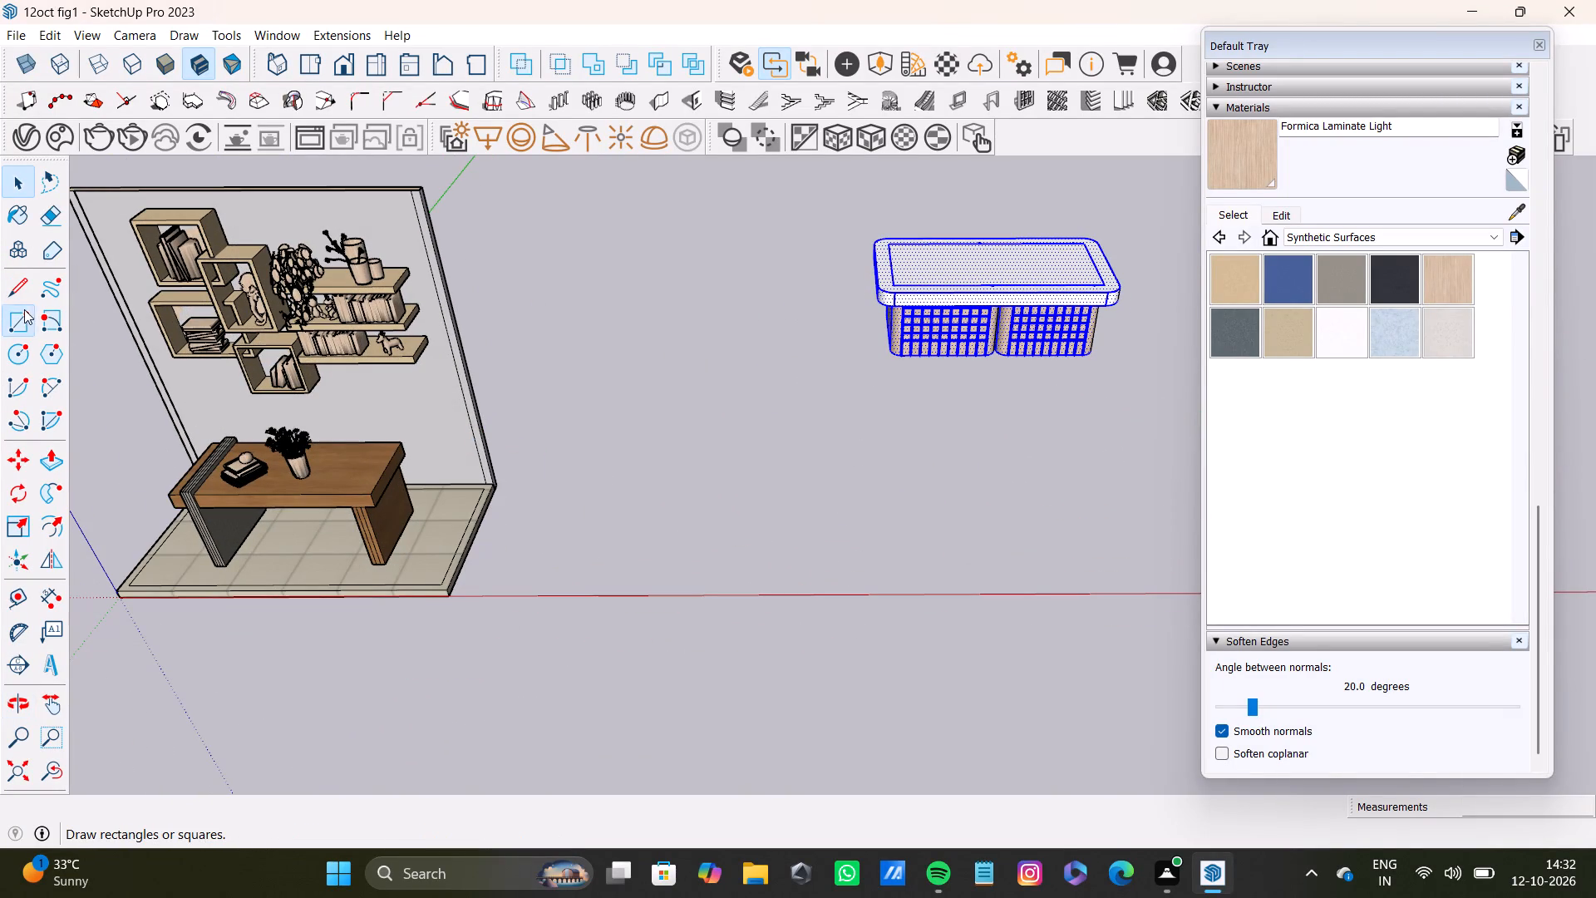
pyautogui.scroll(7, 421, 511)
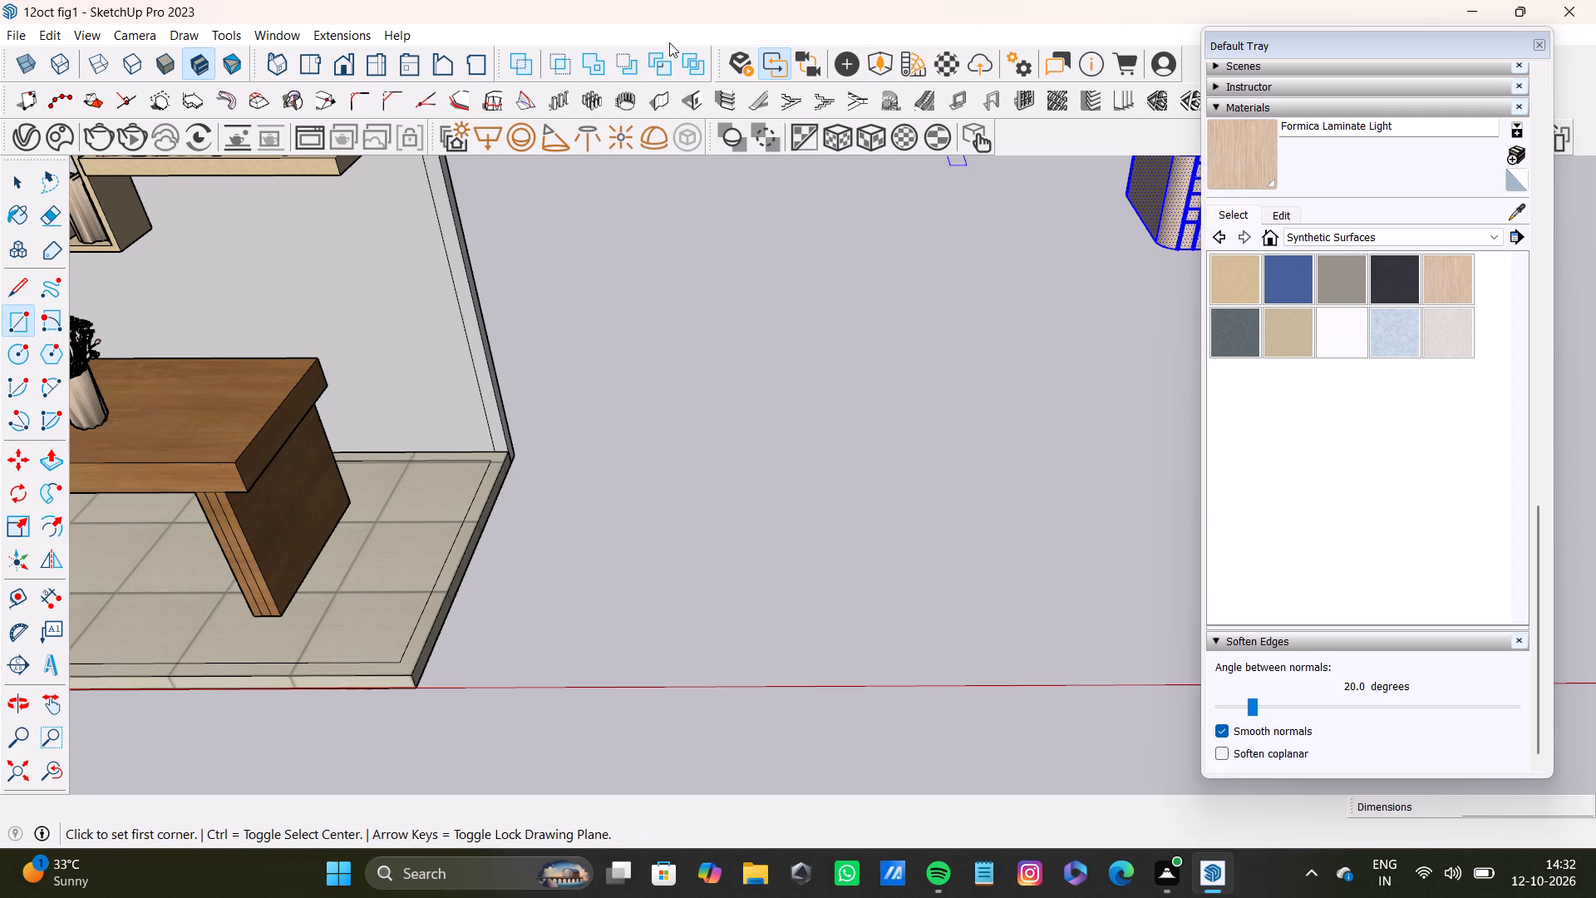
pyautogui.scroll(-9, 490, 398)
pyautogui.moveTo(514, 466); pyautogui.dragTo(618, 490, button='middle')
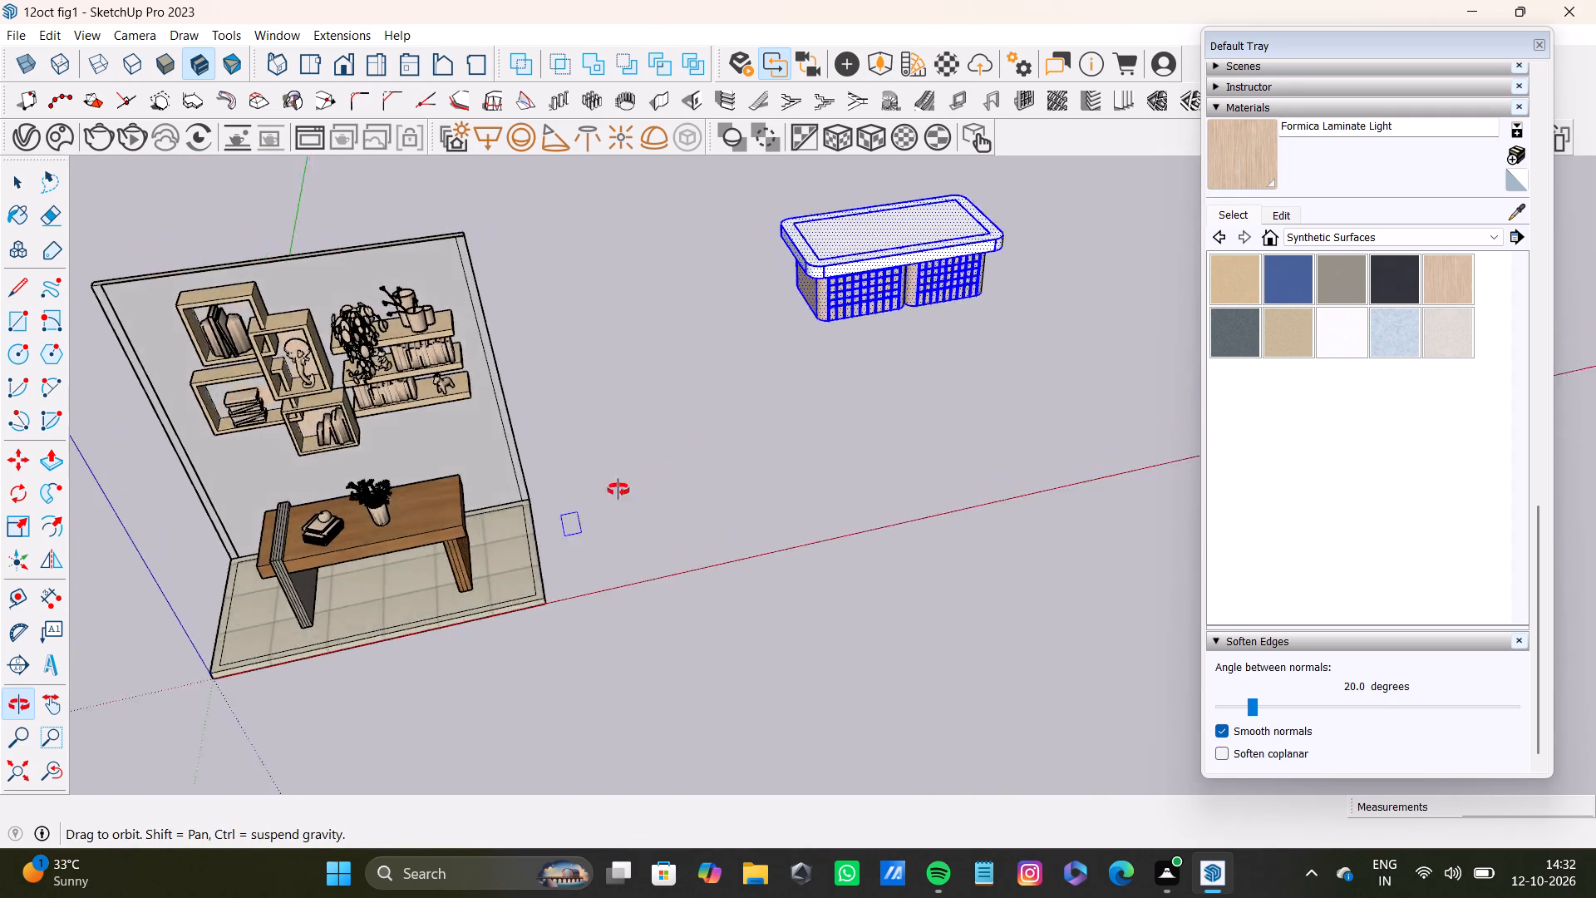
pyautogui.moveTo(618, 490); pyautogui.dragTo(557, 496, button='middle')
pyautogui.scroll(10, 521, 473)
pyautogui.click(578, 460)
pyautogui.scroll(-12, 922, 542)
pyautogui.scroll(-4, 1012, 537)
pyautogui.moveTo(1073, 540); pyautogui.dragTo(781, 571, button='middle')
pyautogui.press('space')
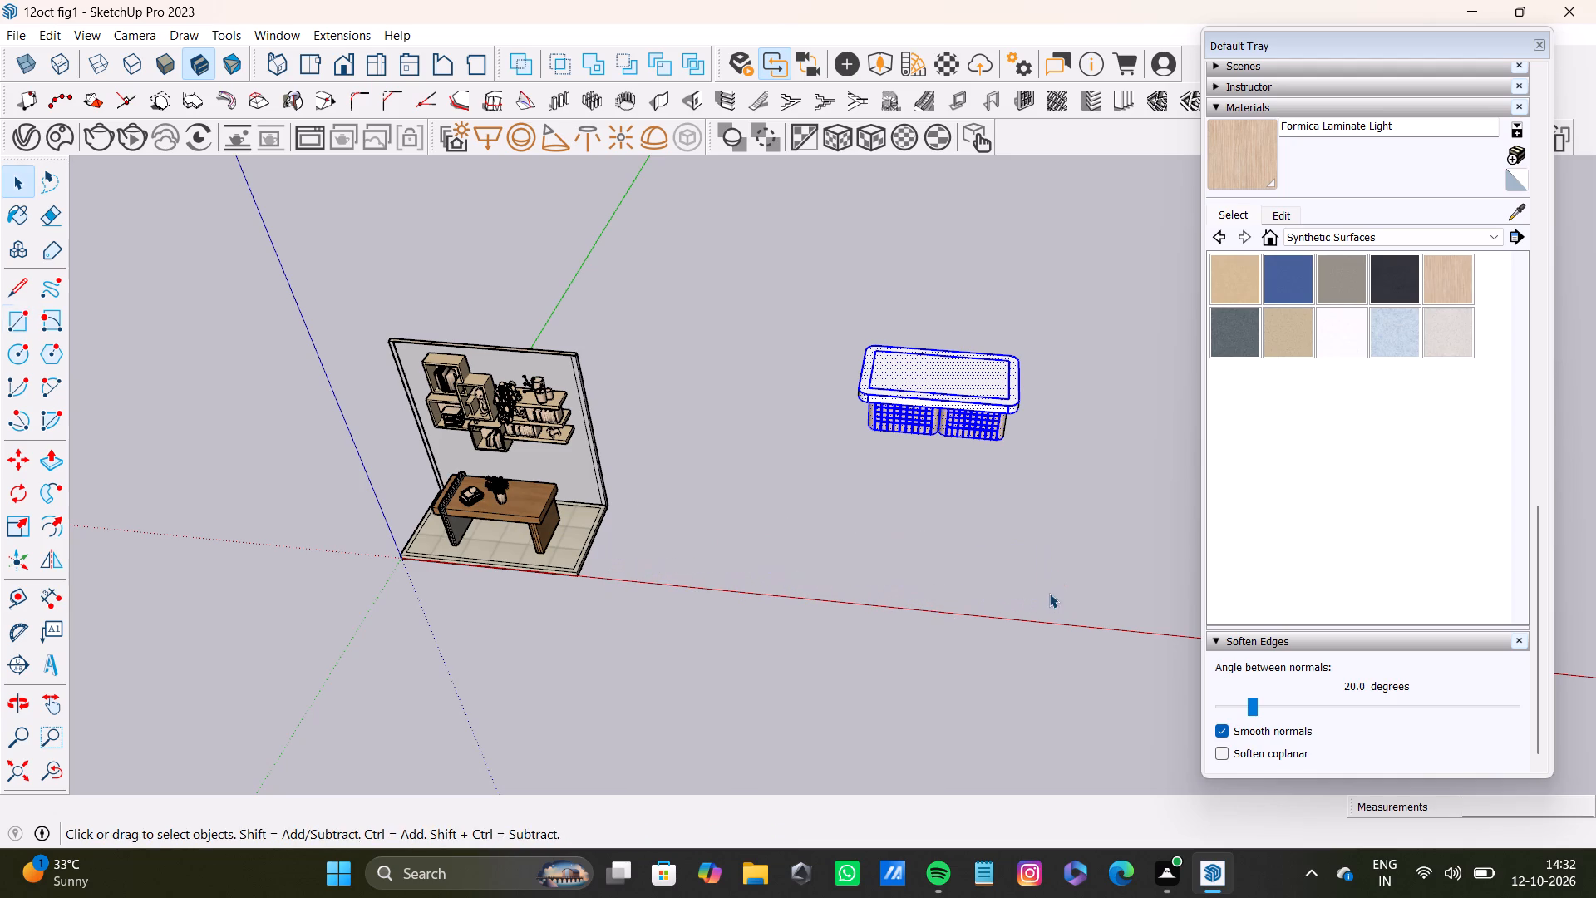
# Draw a rectangle about 17' by 10' on the ground across the red axis, beside the room set.
pyautogui.press('r')
pyautogui.click(712, 511)
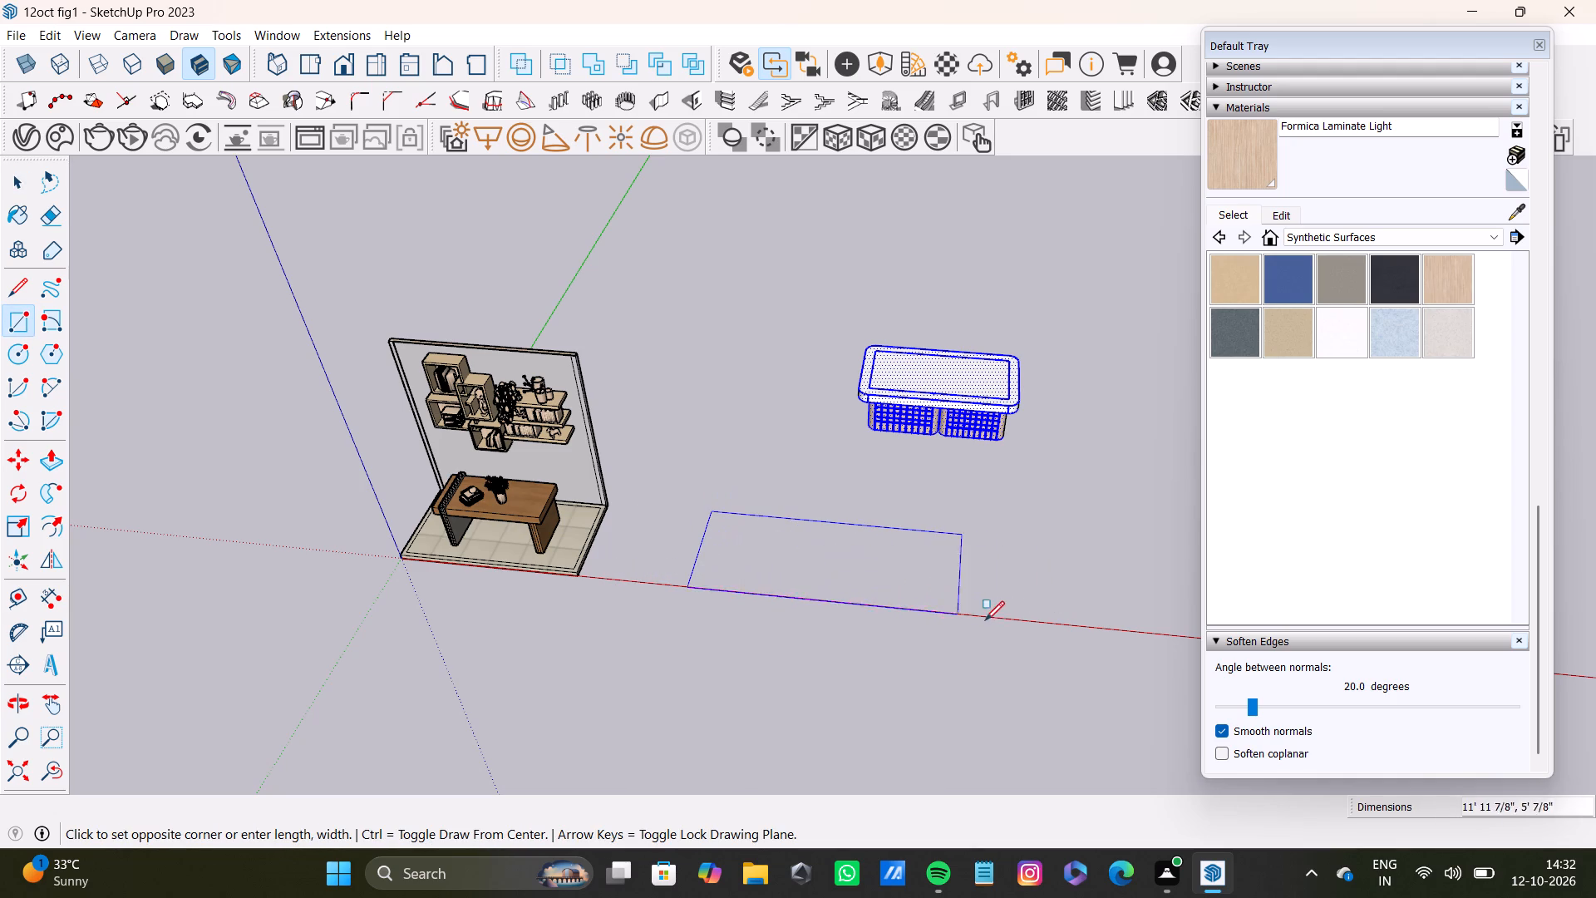
pyautogui.click(1050, 707)
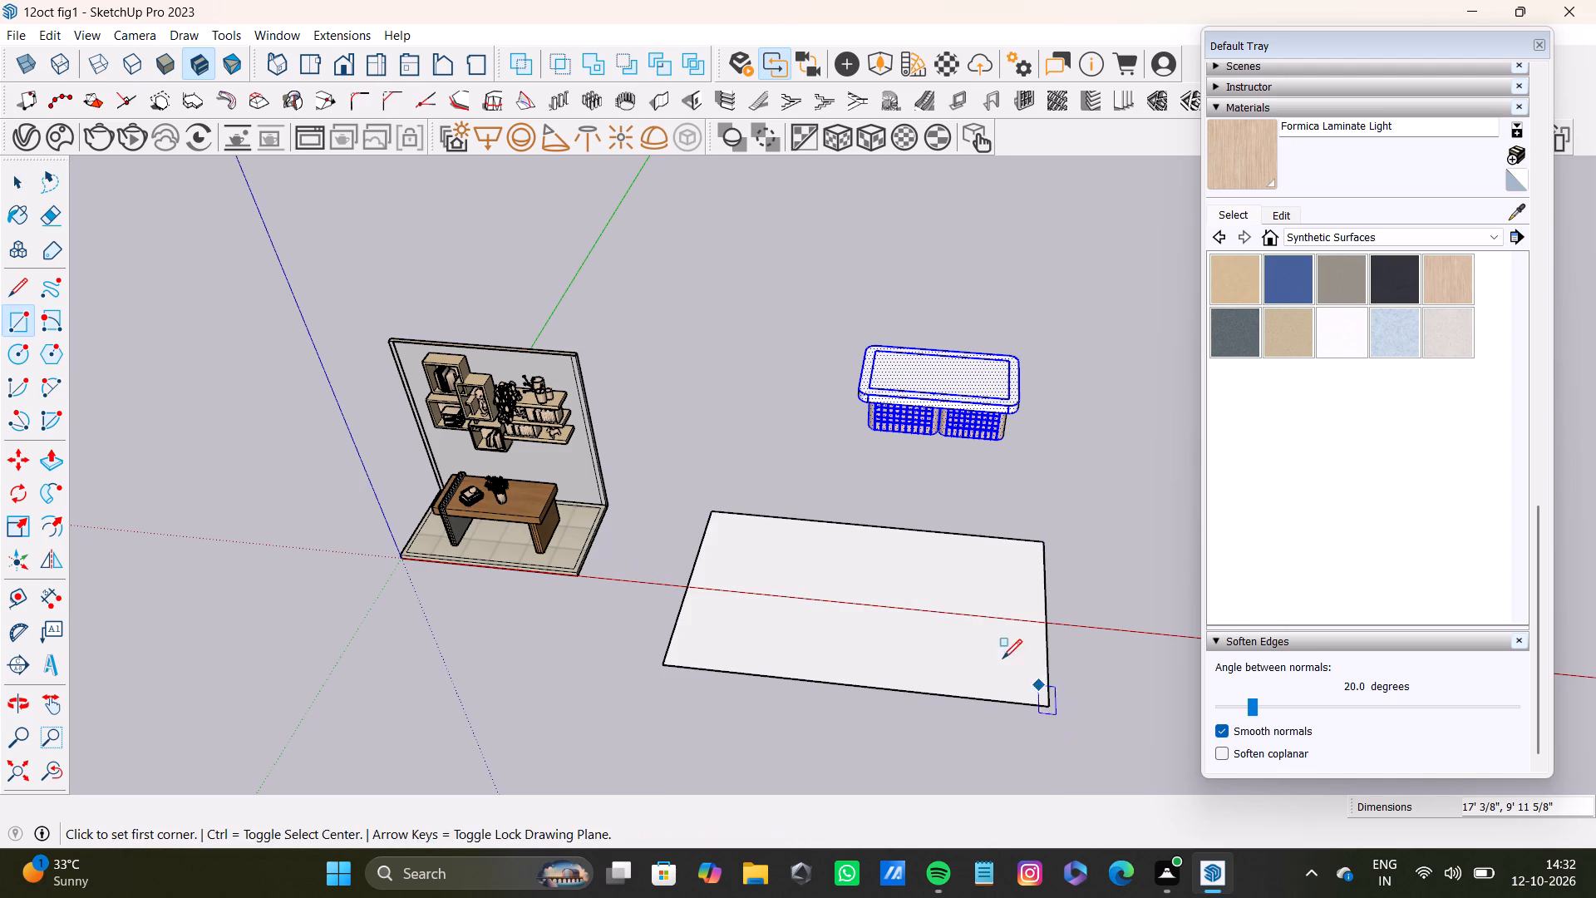
pyautogui.press('space')
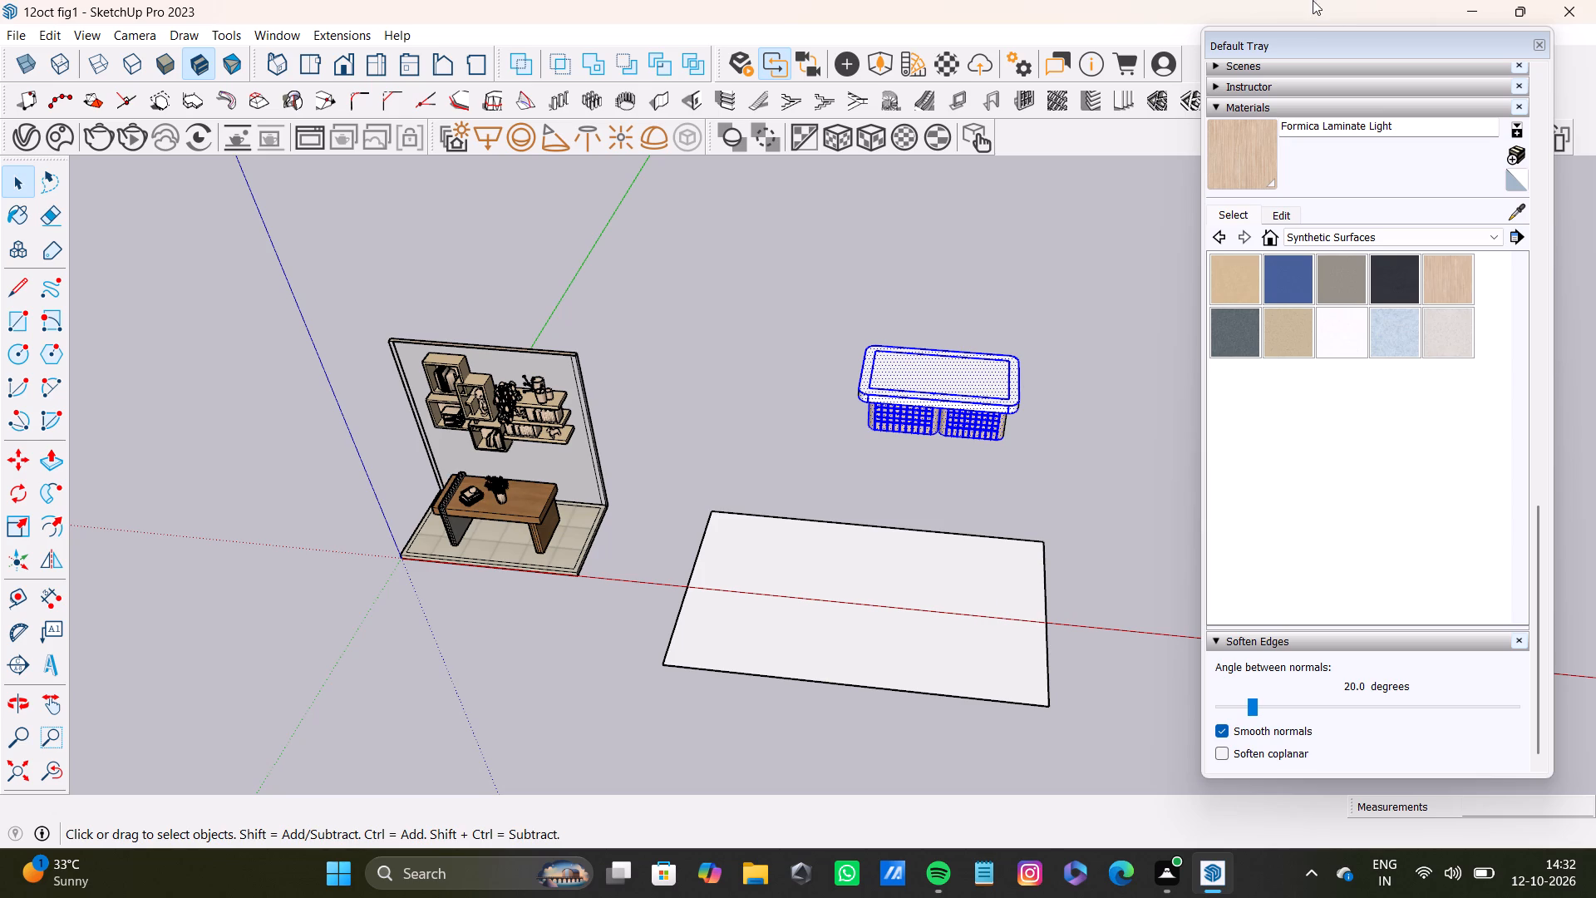
# Push/Pull the new ground rectangle into a thin floor slab and clear the selection.
pyautogui.doubleClick(845, 648)
pyautogui.scroll(-2, 829, 645)
pyautogui.moveTo(827, 645); pyautogui.dragTo(823, 572, button='middle')
pyautogui.scroll(2, 864, 594)
pyautogui.press('p')
pyautogui.scroll(7, 962, 637)
pyautogui.moveTo(953, 626); pyautogui.dragTo(953, 648)
pyautogui.scroll(-5, 952, 649)
pyautogui.moveTo(925, 587); pyautogui.dragTo(889, 537, button='middle')
pyautogui.scroll(-1, 931, 491)
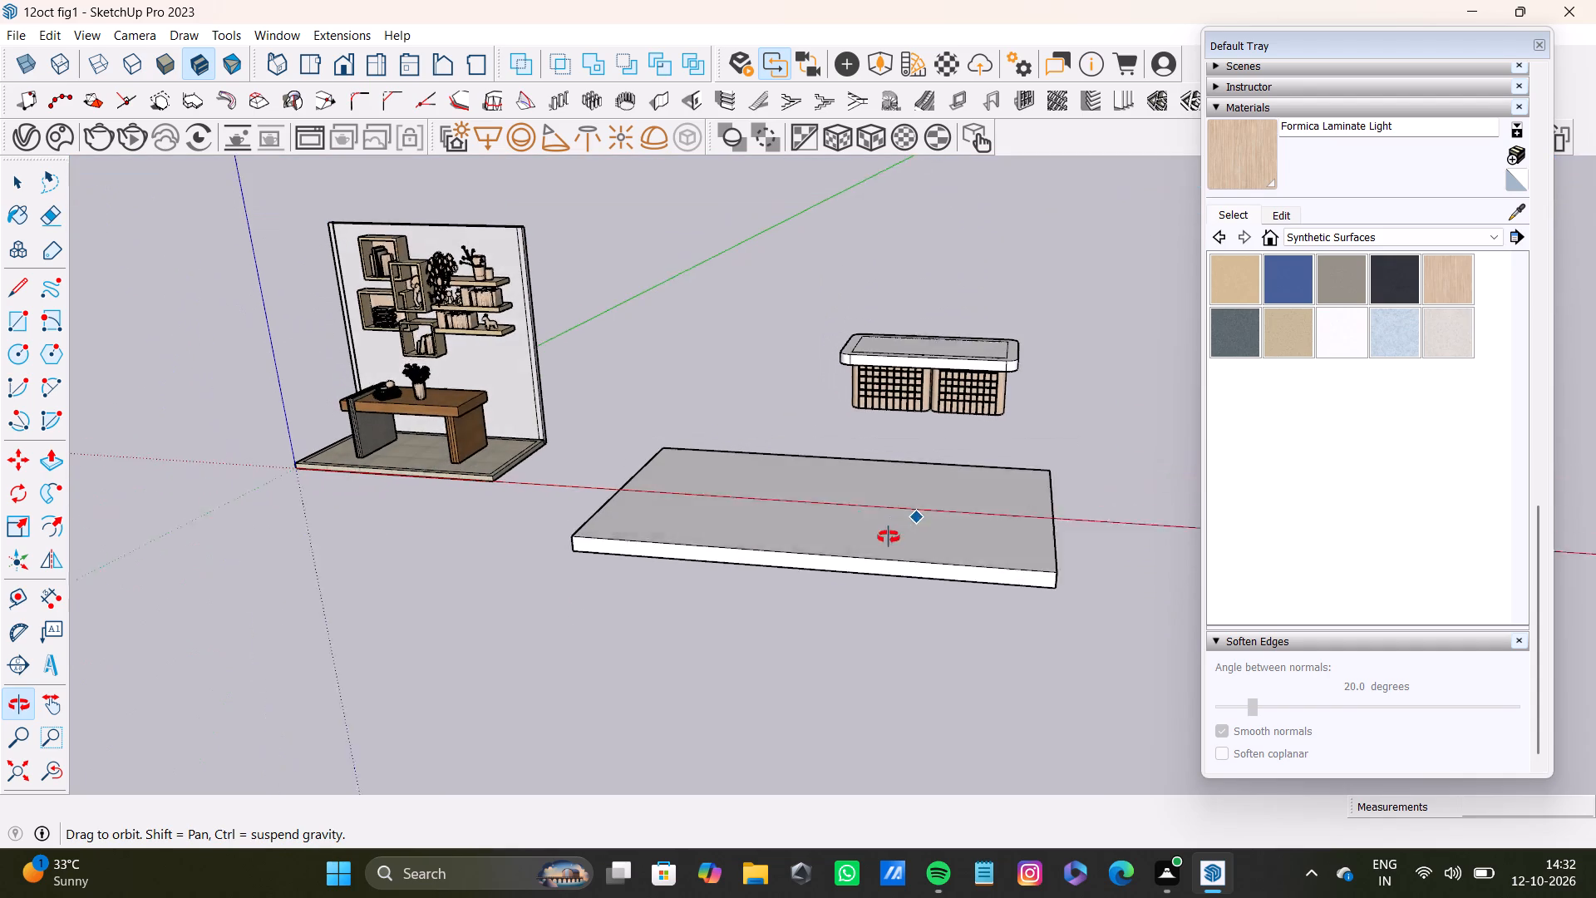
pyautogui.moveTo(889, 537); pyautogui.dragTo(887, 540, button='middle')
pyautogui.press('space')
pyautogui.click(806, 419)
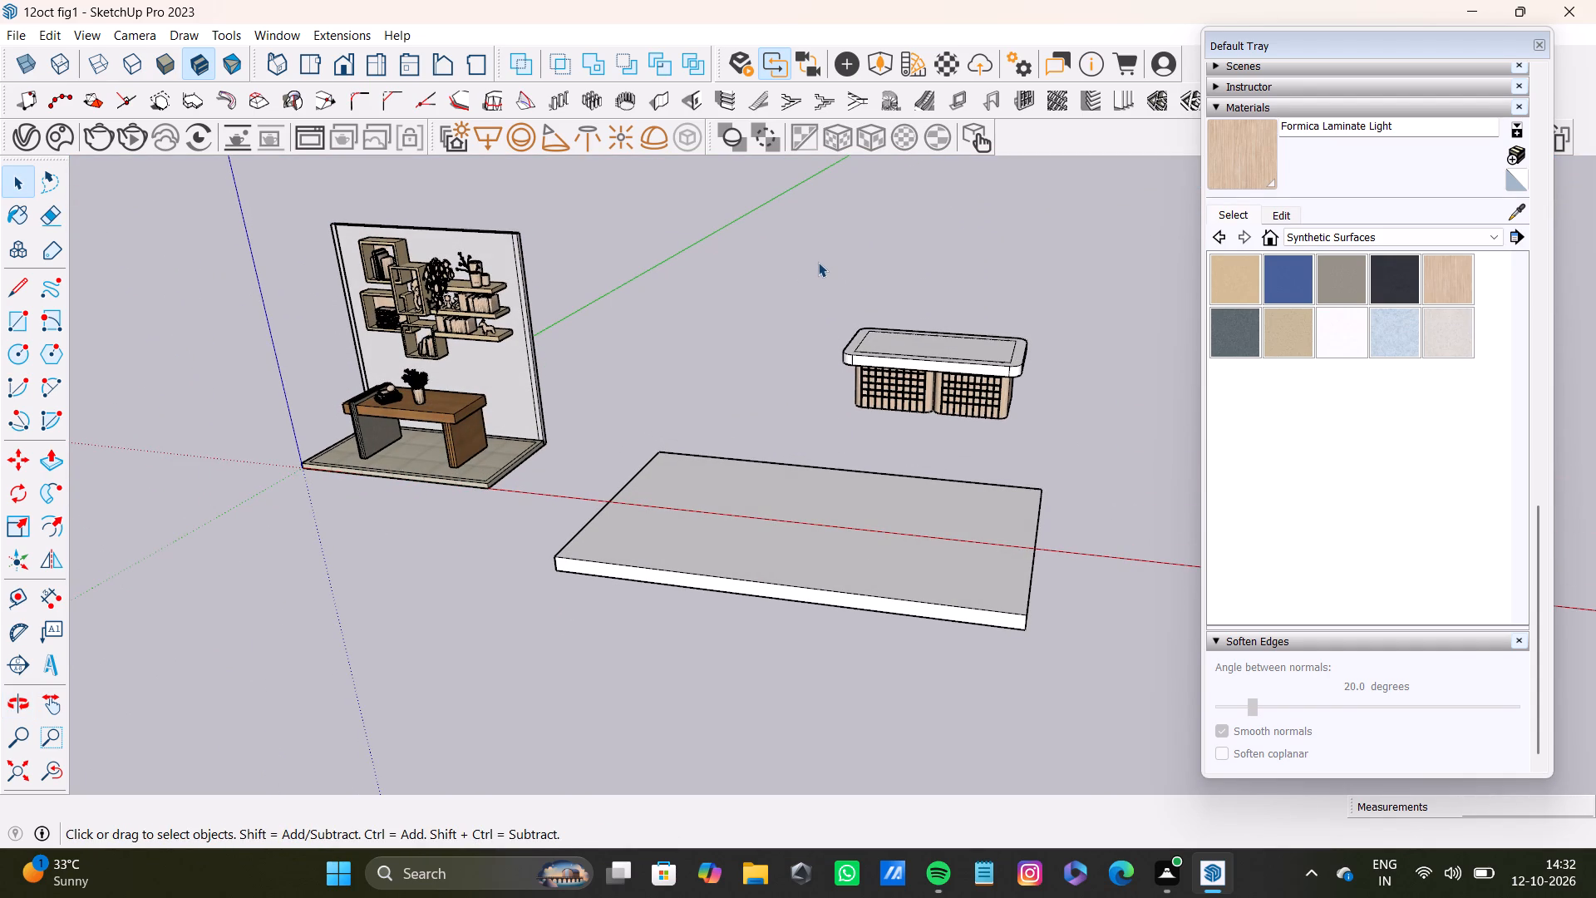
# Select the whole lattice table and move it from its bottom front corner about 14' 9" onto the middle of the floor slab.
pyautogui.scroll(-10, 1323, 264)
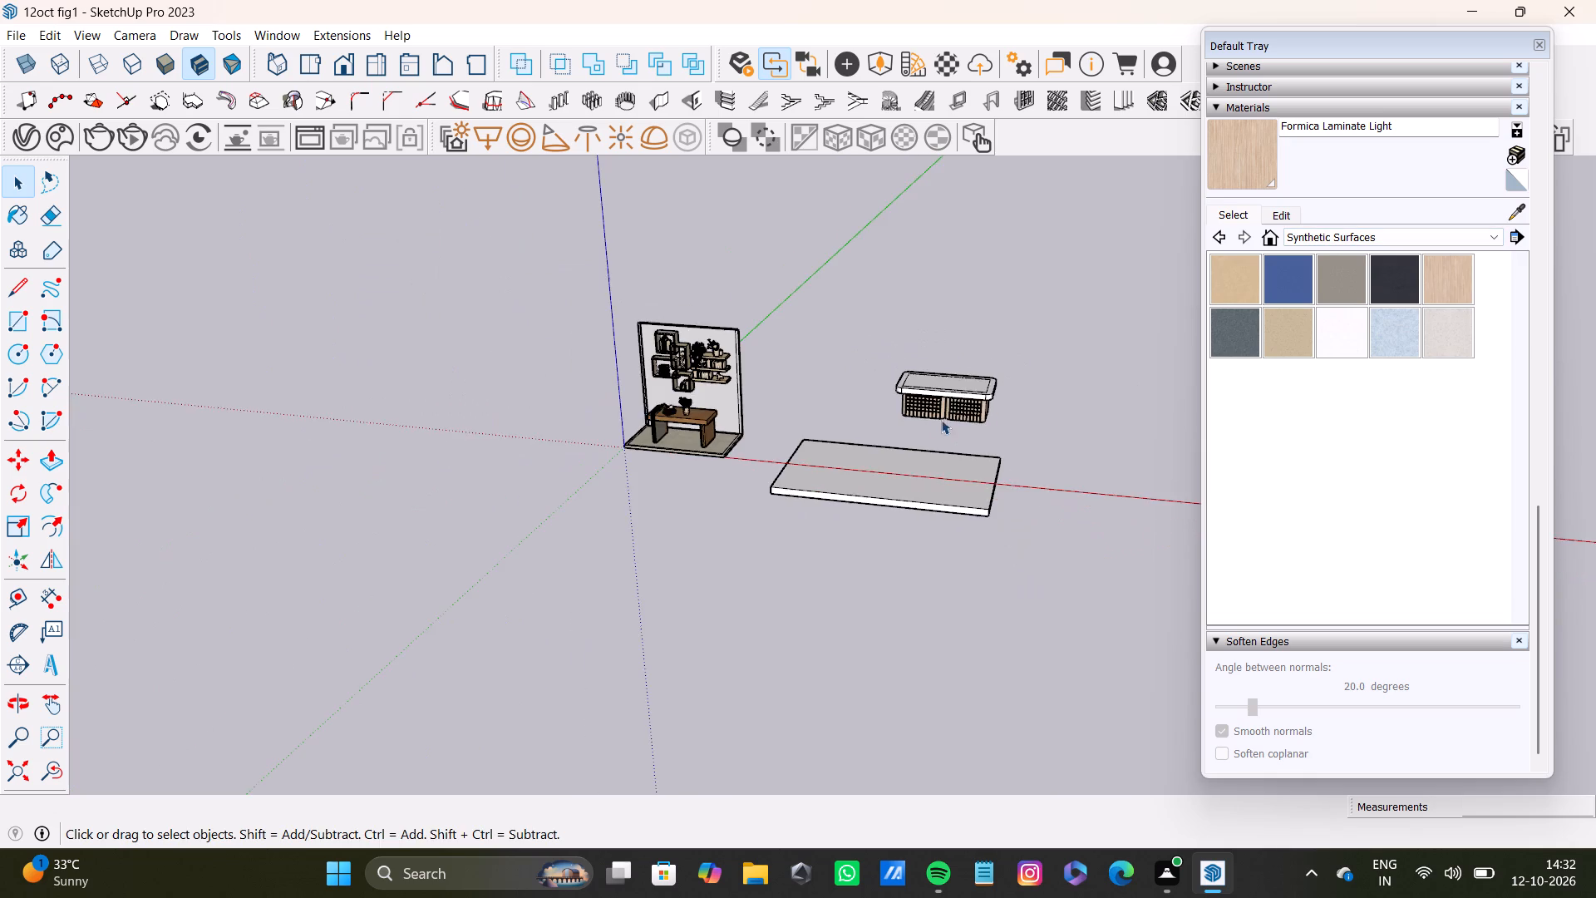
pyautogui.keyDown('shift'); pyautogui.moveTo(941, 418); pyautogui.dragTo(1099, 501, button='middle'); pyautogui.keyUp('shift')
pyautogui.keyDown('shift'); pyautogui.scroll(9, 914, 410); pyautogui.keyUp('shift')
pyautogui.moveTo(802, 398); pyautogui.dragTo(1201, 574)
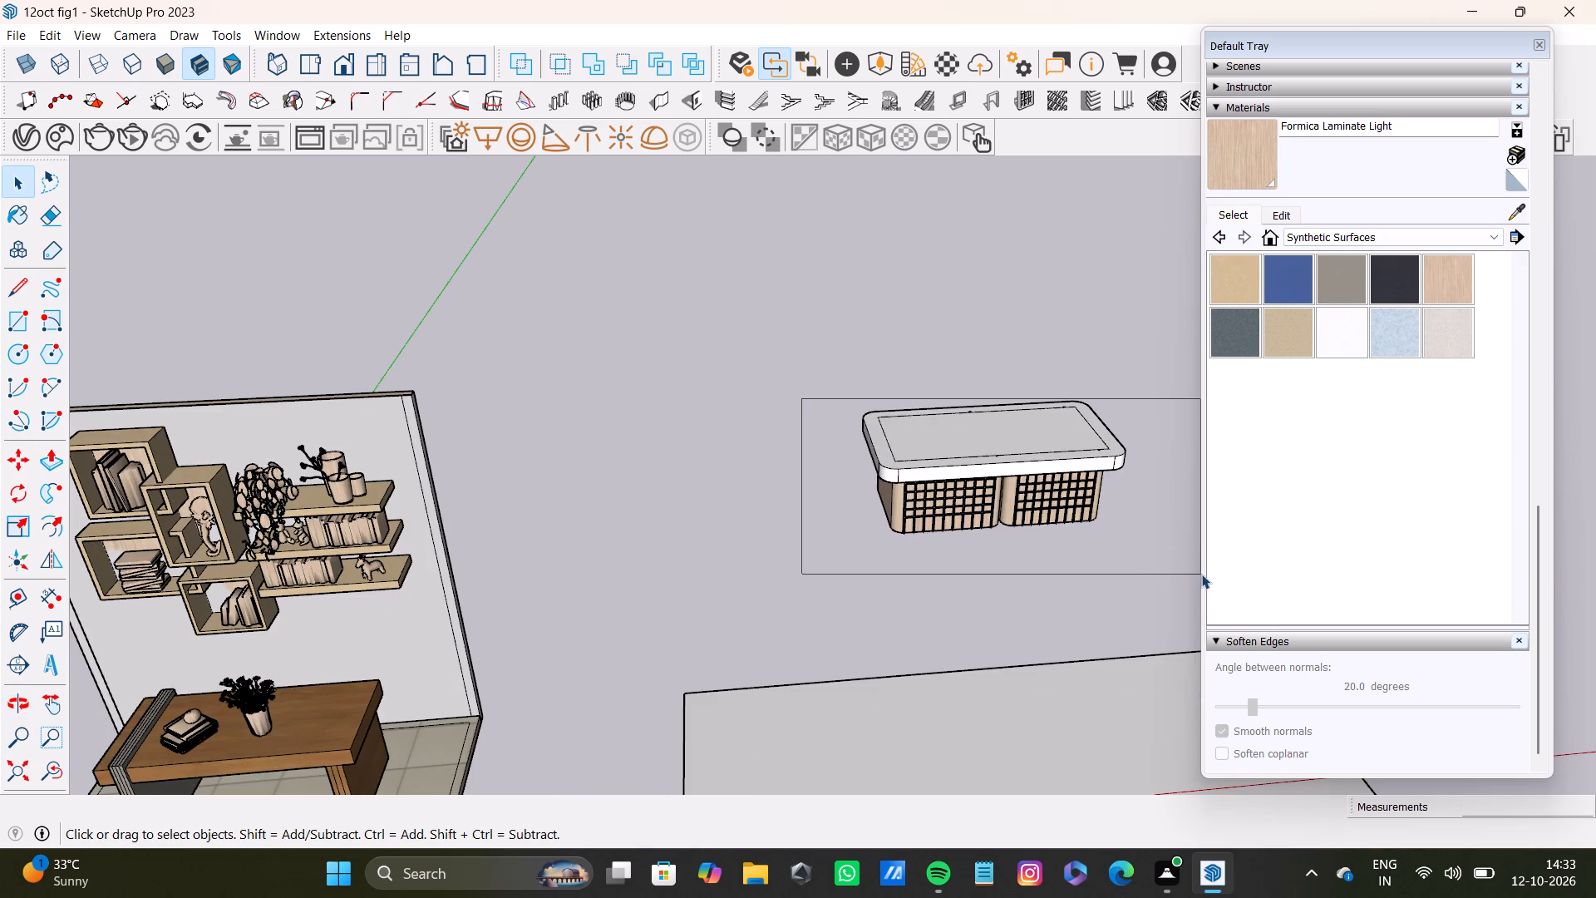
pyautogui.moveTo(1201, 574); pyautogui.dragTo(1201, 570)
pyautogui.scroll(-4, 1011, 467)
pyautogui.moveTo(1028, 489); pyautogui.dragTo(593, 392, button='middle')
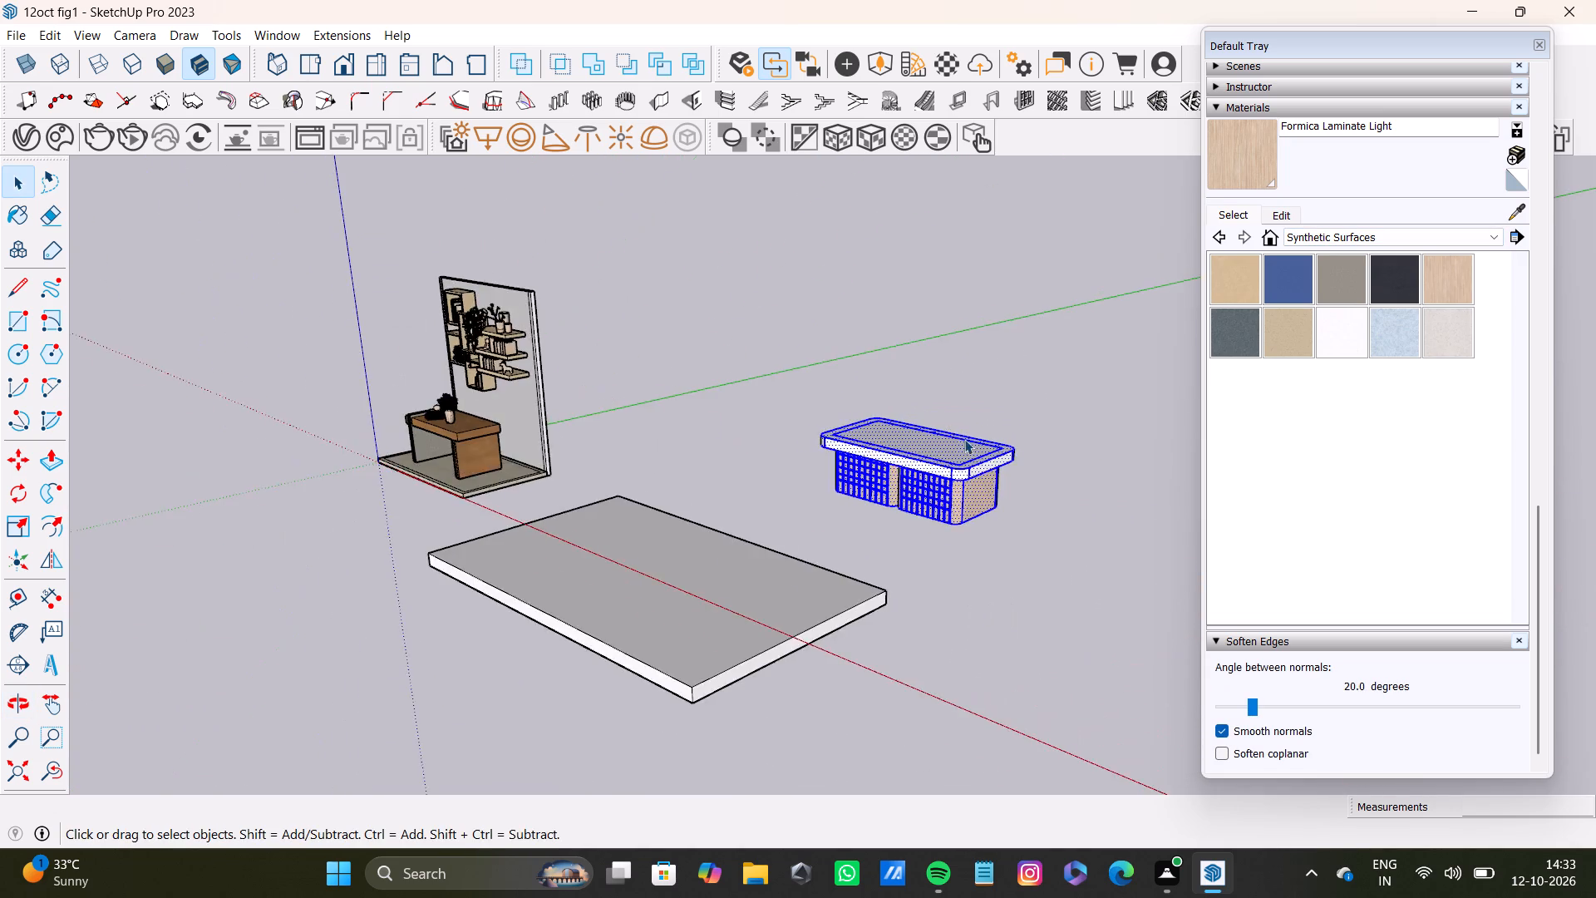
pyautogui.scroll(8, 964, 439)
pyautogui.moveTo(1024, 480); pyautogui.dragTo(404, 209, button='middle')
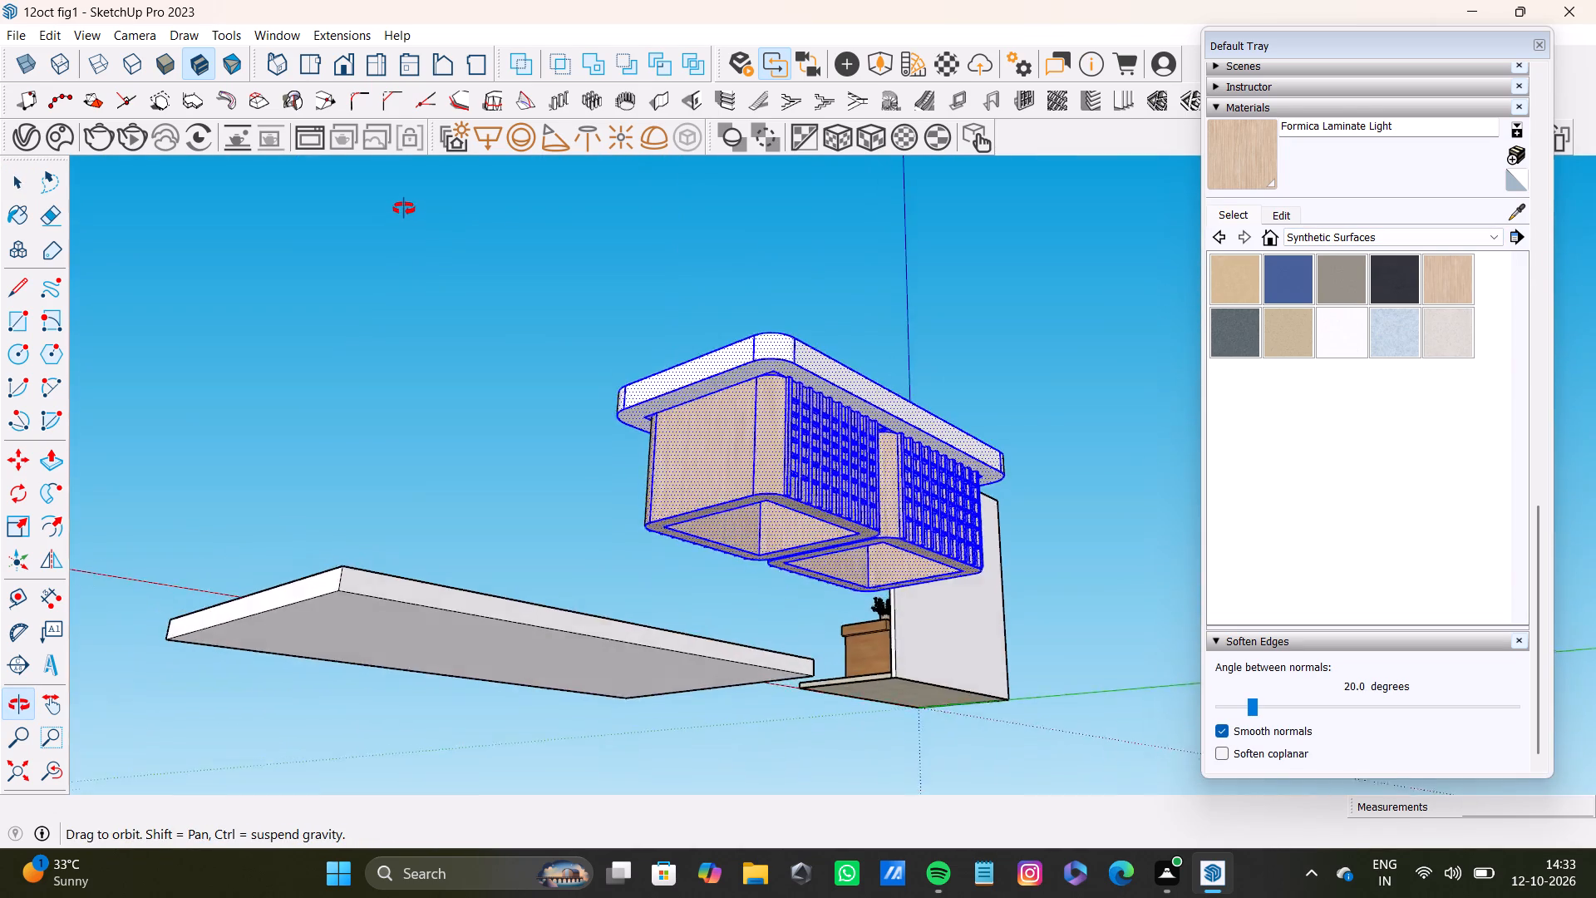
pyautogui.moveTo(404, 209); pyautogui.dragTo(1288, 612, button='middle')
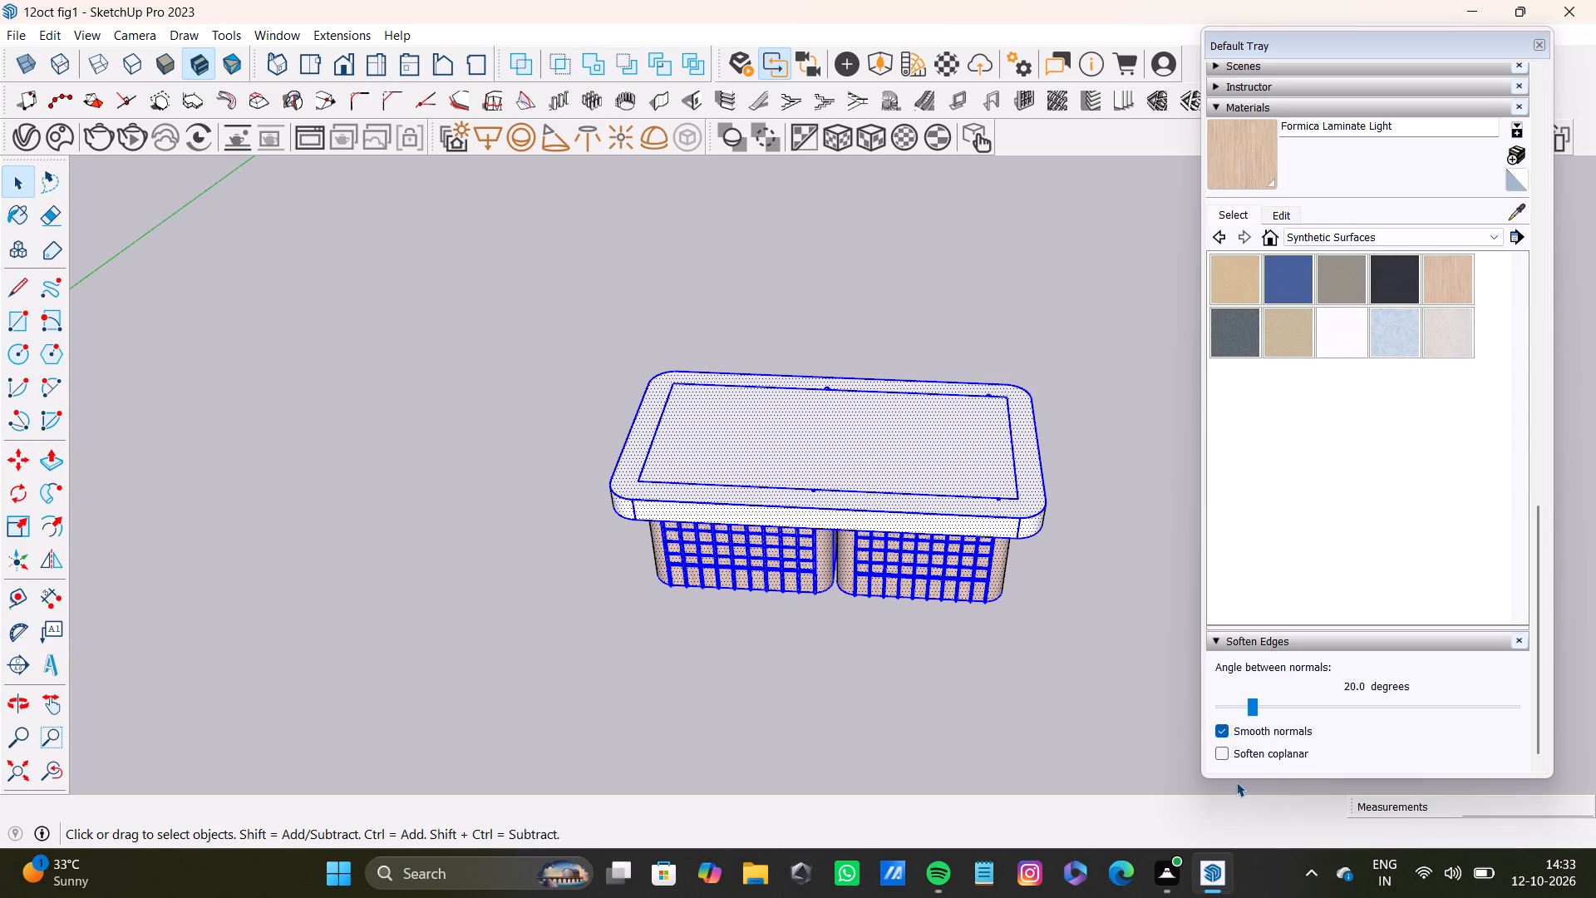
pyautogui.press('m')
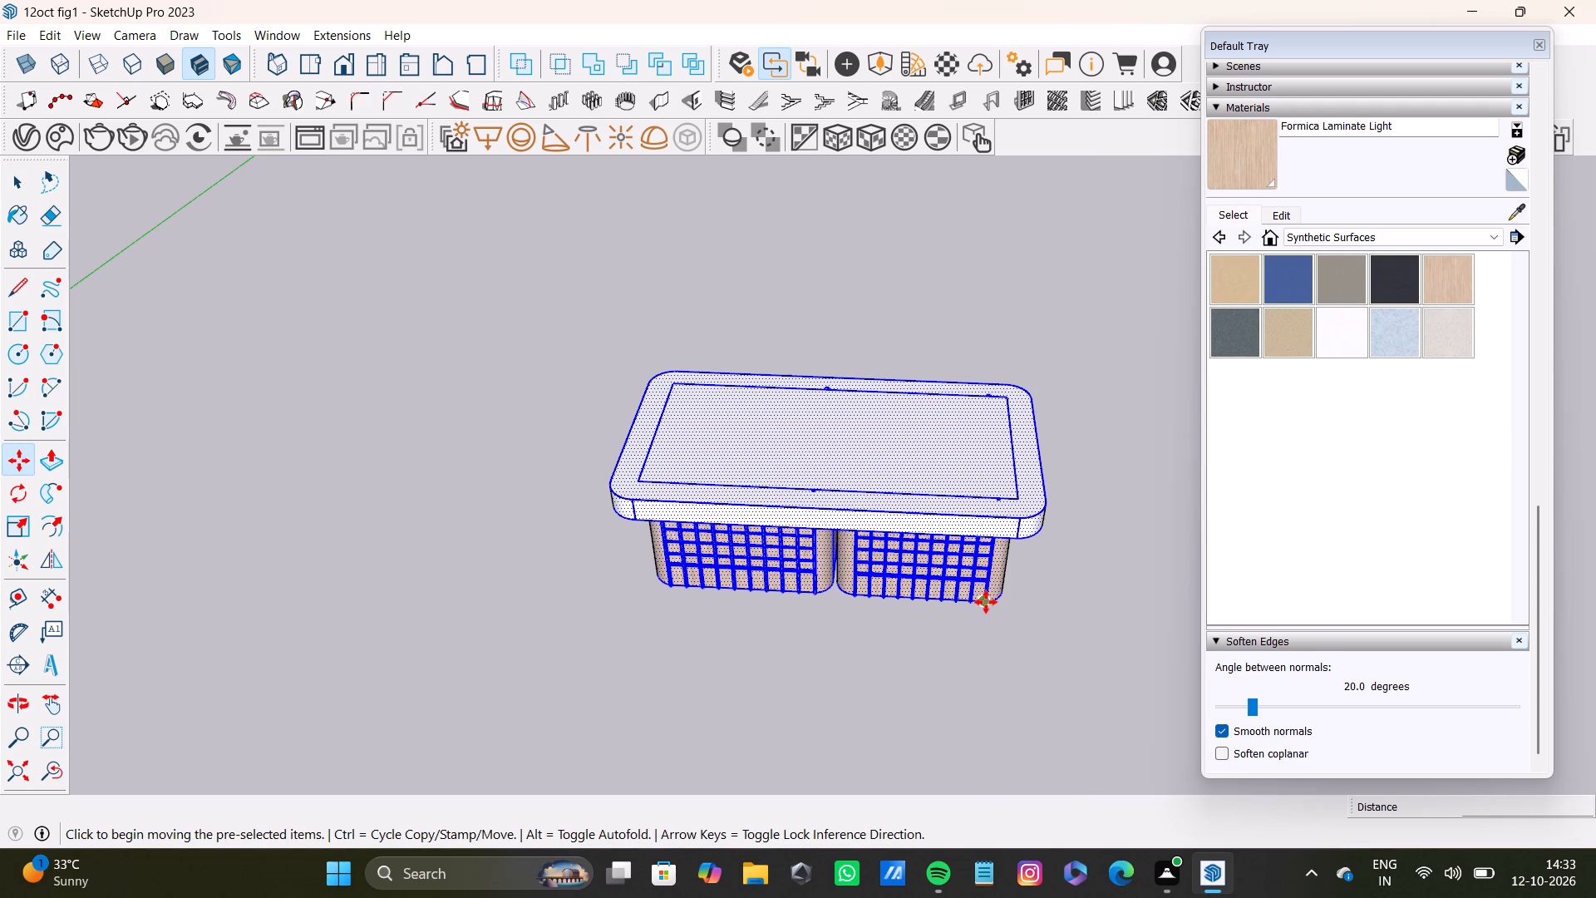
pyautogui.click(986, 602)
pyautogui.scroll(-8, 988, 595)
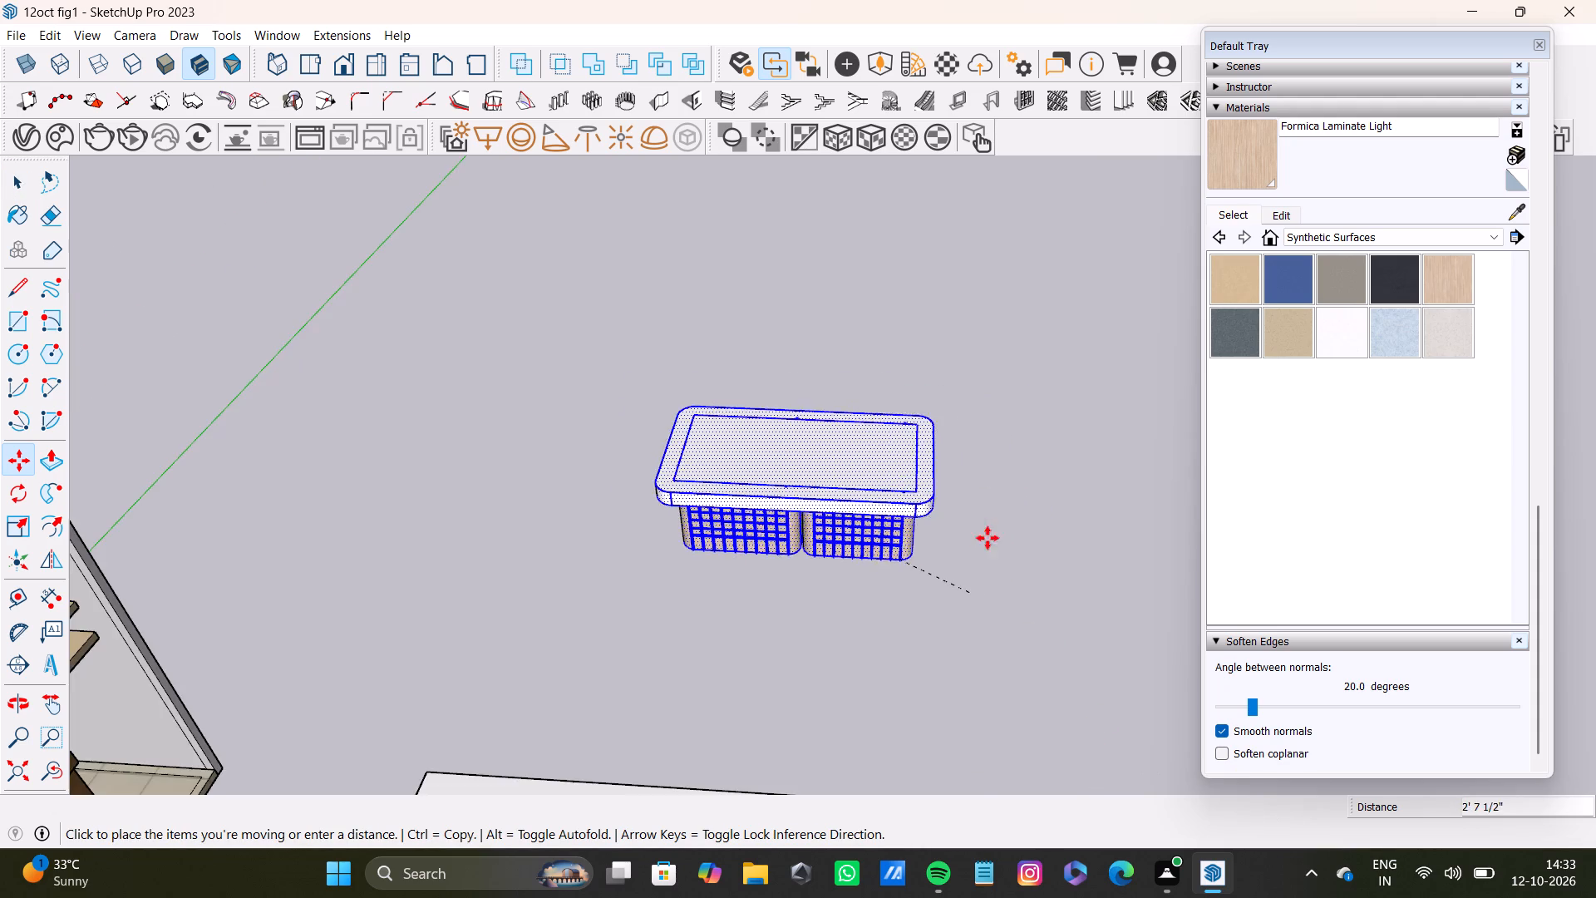
pyautogui.scroll(-14, 834, 542)
pyautogui.keyDown('shift'); pyautogui.moveTo(812, 622); pyautogui.dragTo(786, 465, button='middle'); pyautogui.keyUp('shift')
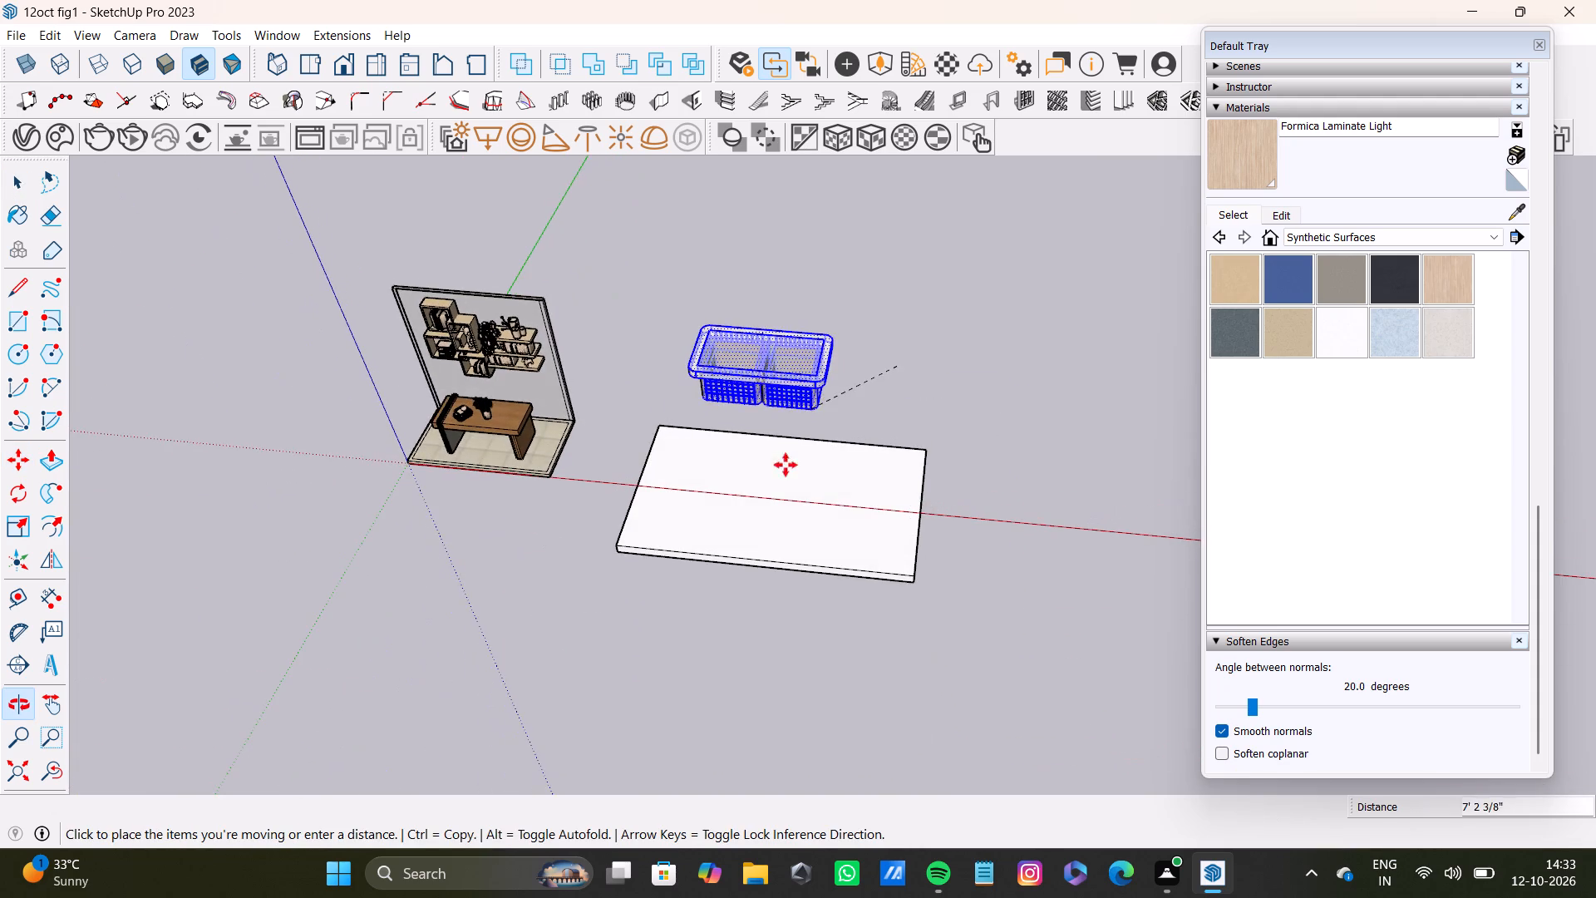
pyautogui.scroll(4, 761, 487)
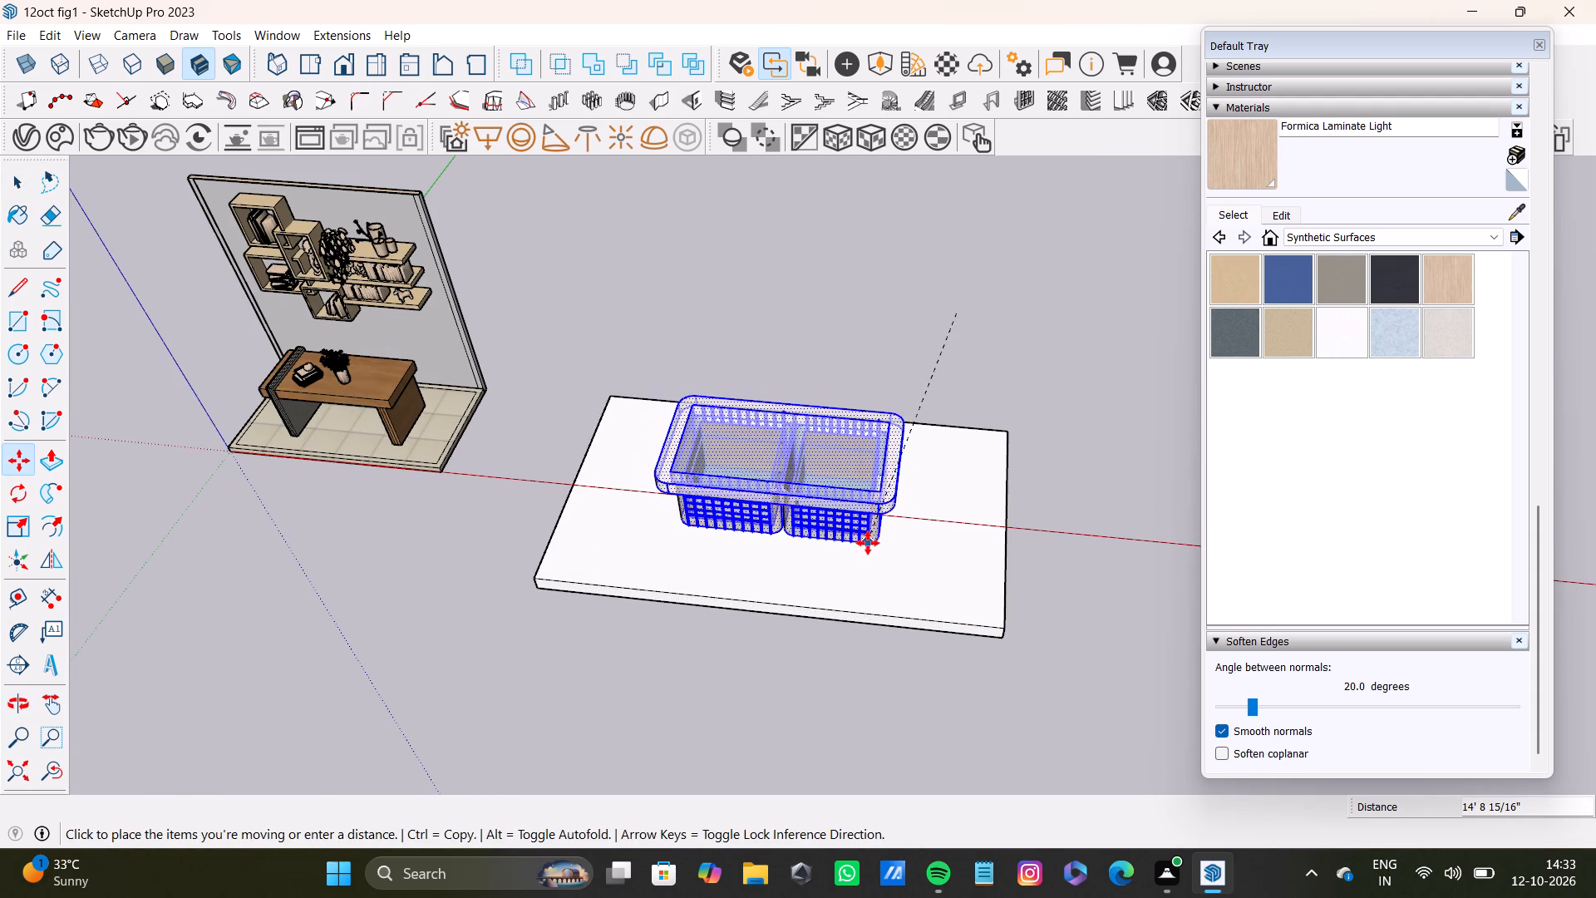
pyautogui.click(868, 543)
# Scale the lattice table down from a corner so it takes up less of the floor slab.
pyautogui.scroll(-10, 752, 434)
pyautogui.moveTo(751, 459); pyautogui.dragTo(810, 420, button='middle')
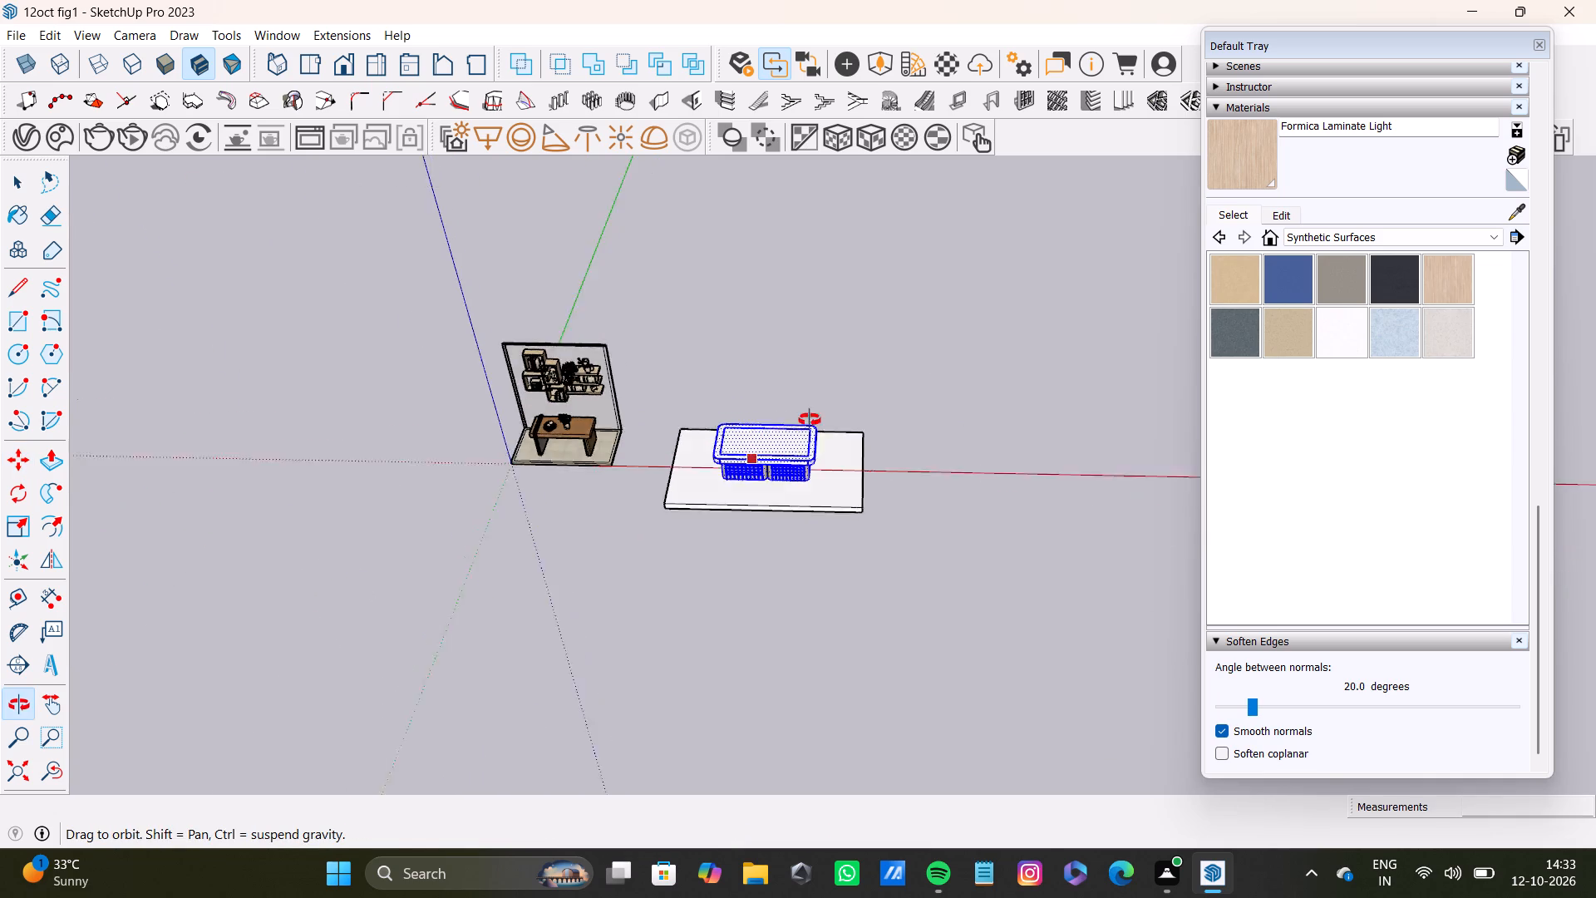
pyautogui.moveTo(810, 420); pyautogui.dragTo(1115, 392, button='middle')
pyautogui.scroll(8, 868, 427)
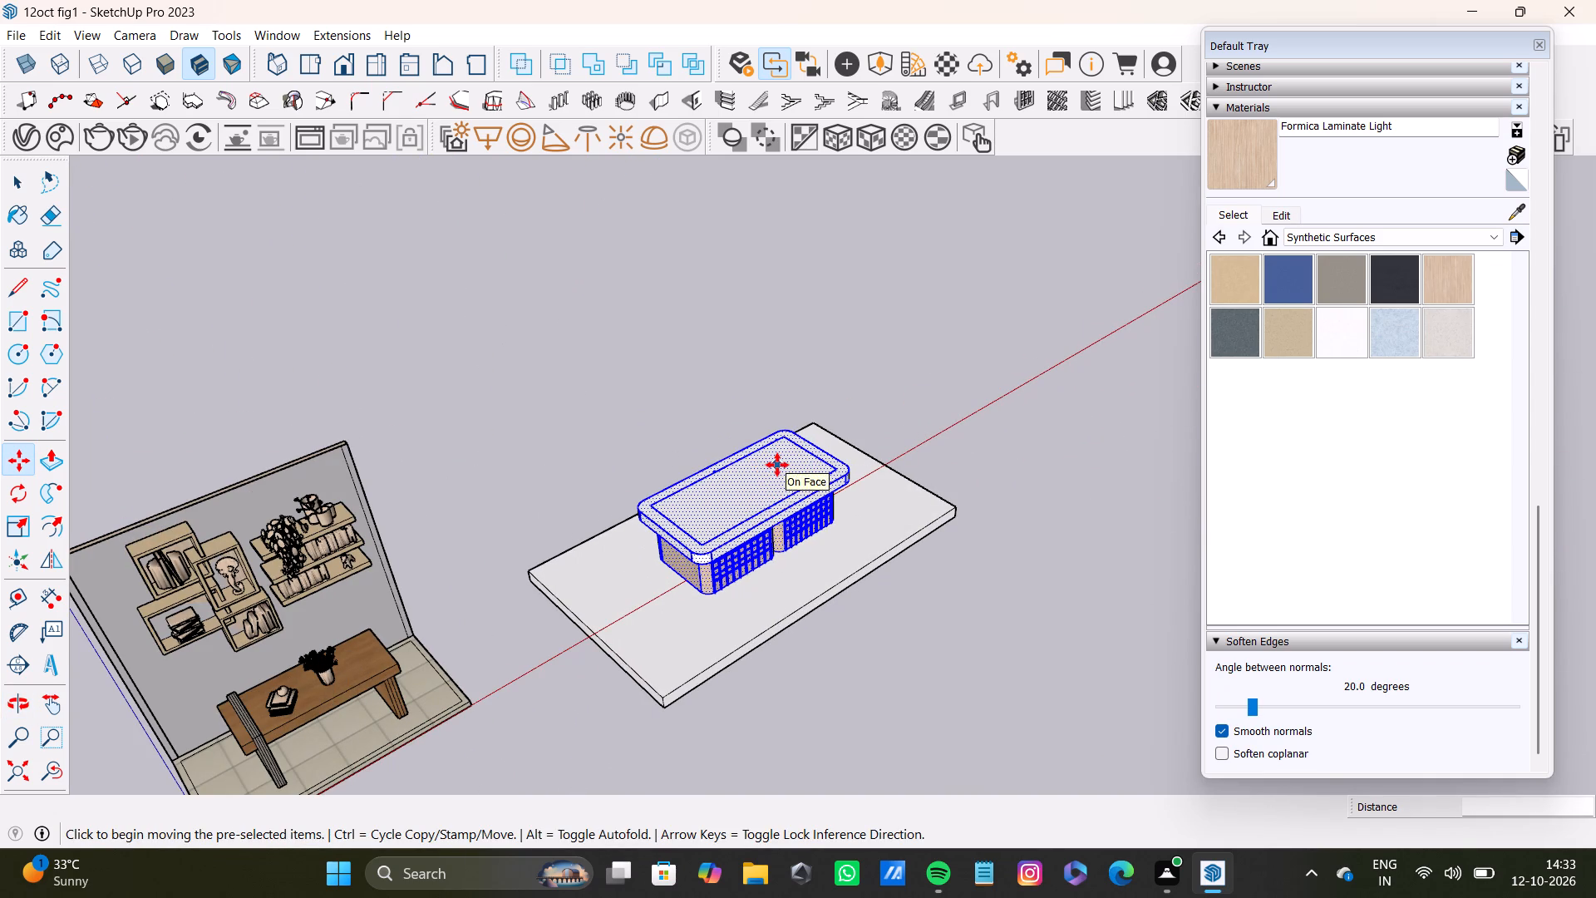
pyautogui.scroll(-9, 788, 437)
pyautogui.moveTo(866, 495); pyautogui.dragTo(695, 505, button='middle')
pyautogui.scroll(4, 786, 485)
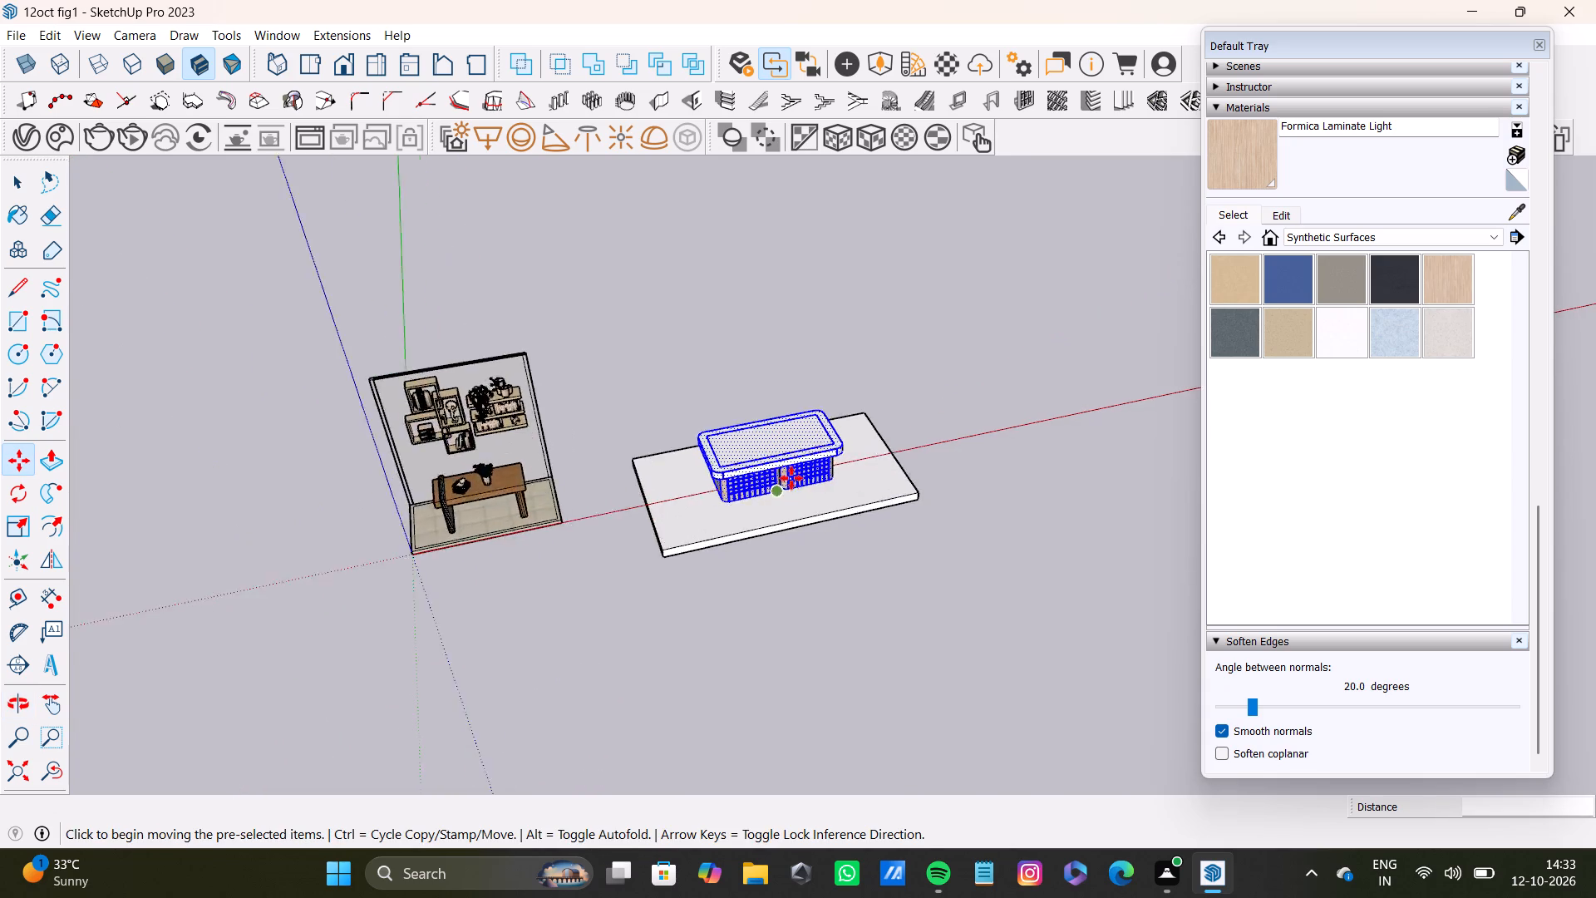
pyautogui.scroll(11, 791, 478)
pyautogui.moveTo(808, 476); pyautogui.dragTo(714, 475, button='middle')
pyautogui.press('s')
pyautogui.scroll(-4, 756, 433)
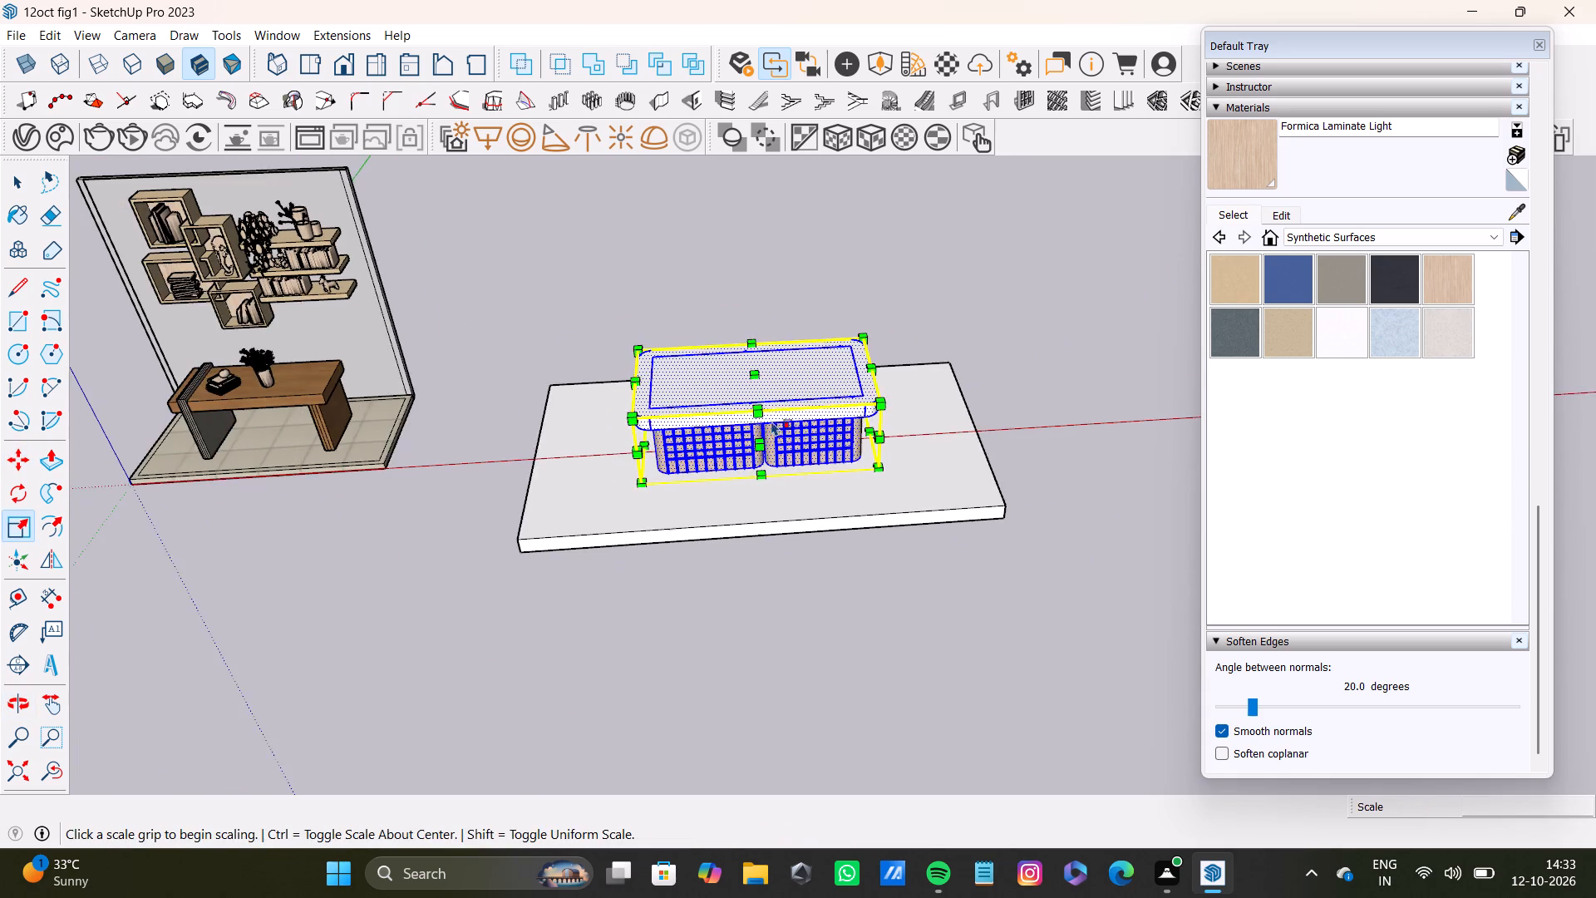
pyautogui.keyDown('shift'); pyautogui.moveTo(772, 419); pyautogui.dragTo(798, 586, button='middle'); pyautogui.keyUp('shift')
pyautogui.scroll(4, 687, 520)
pyautogui.moveTo(655, 500); pyautogui.dragTo(747, 565)
# Examine the scaled lattice table's size and placement on the floor slab from several sides, and leave scaling.
pyautogui.scroll(-3, 773, 579)
pyautogui.moveTo(820, 629); pyautogui.dragTo(1268, 419, button='middle')
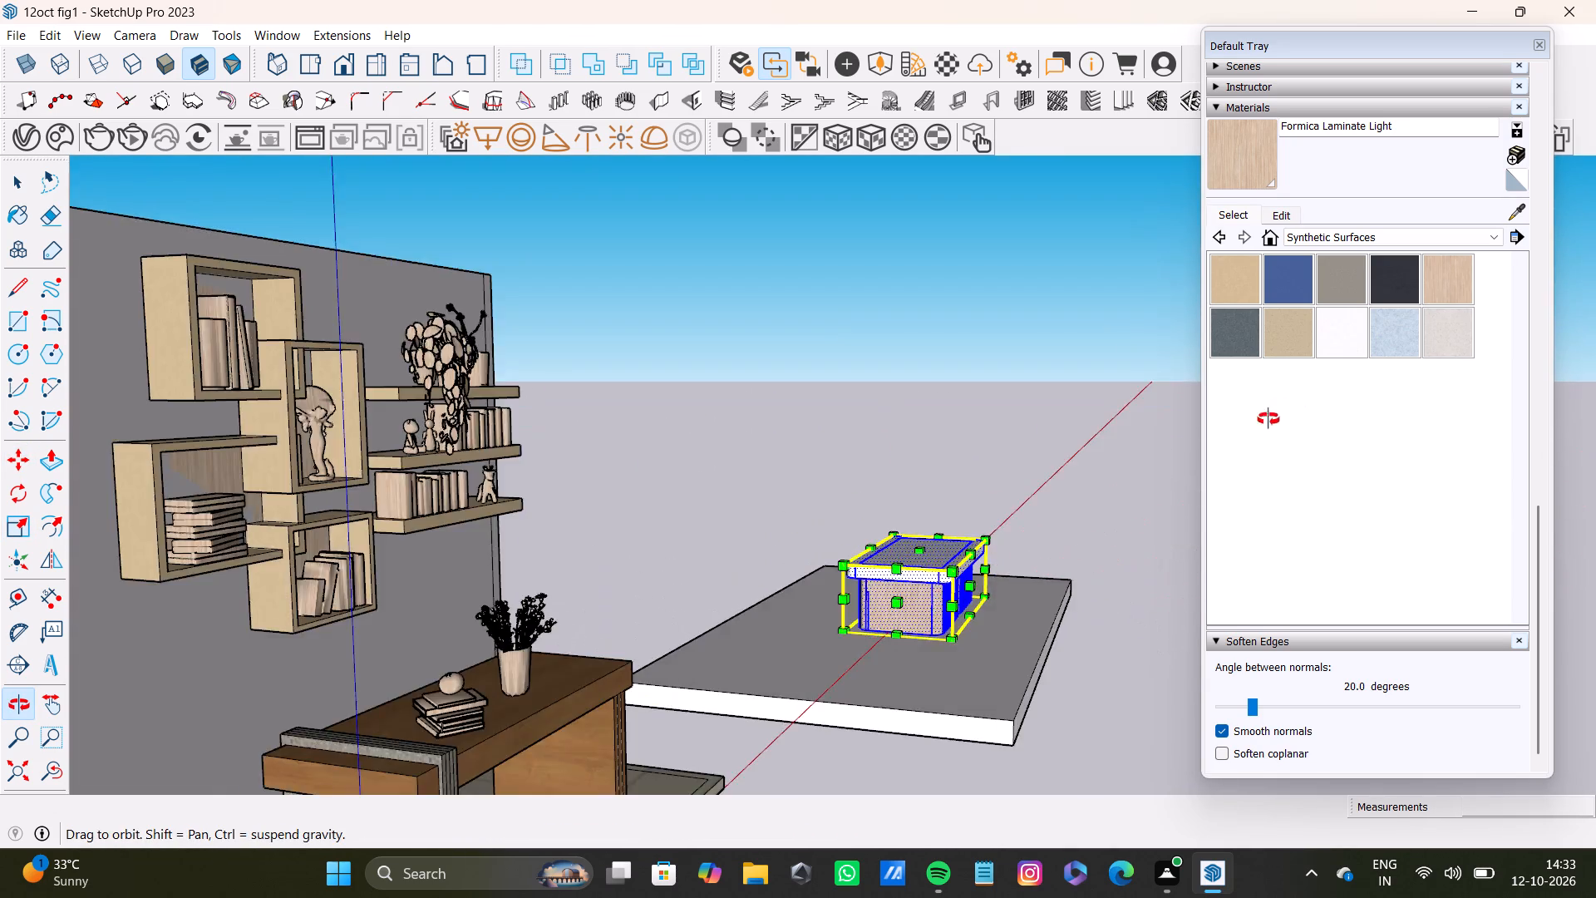
pyautogui.moveTo(1268, 419); pyautogui.dragTo(857, 476, button='middle')
pyautogui.scroll(9, 837, 513)
pyautogui.moveTo(918, 588); pyautogui.dragTo(640, 599, button='middle')
pyautogui.scroll(-9, 705, 581)
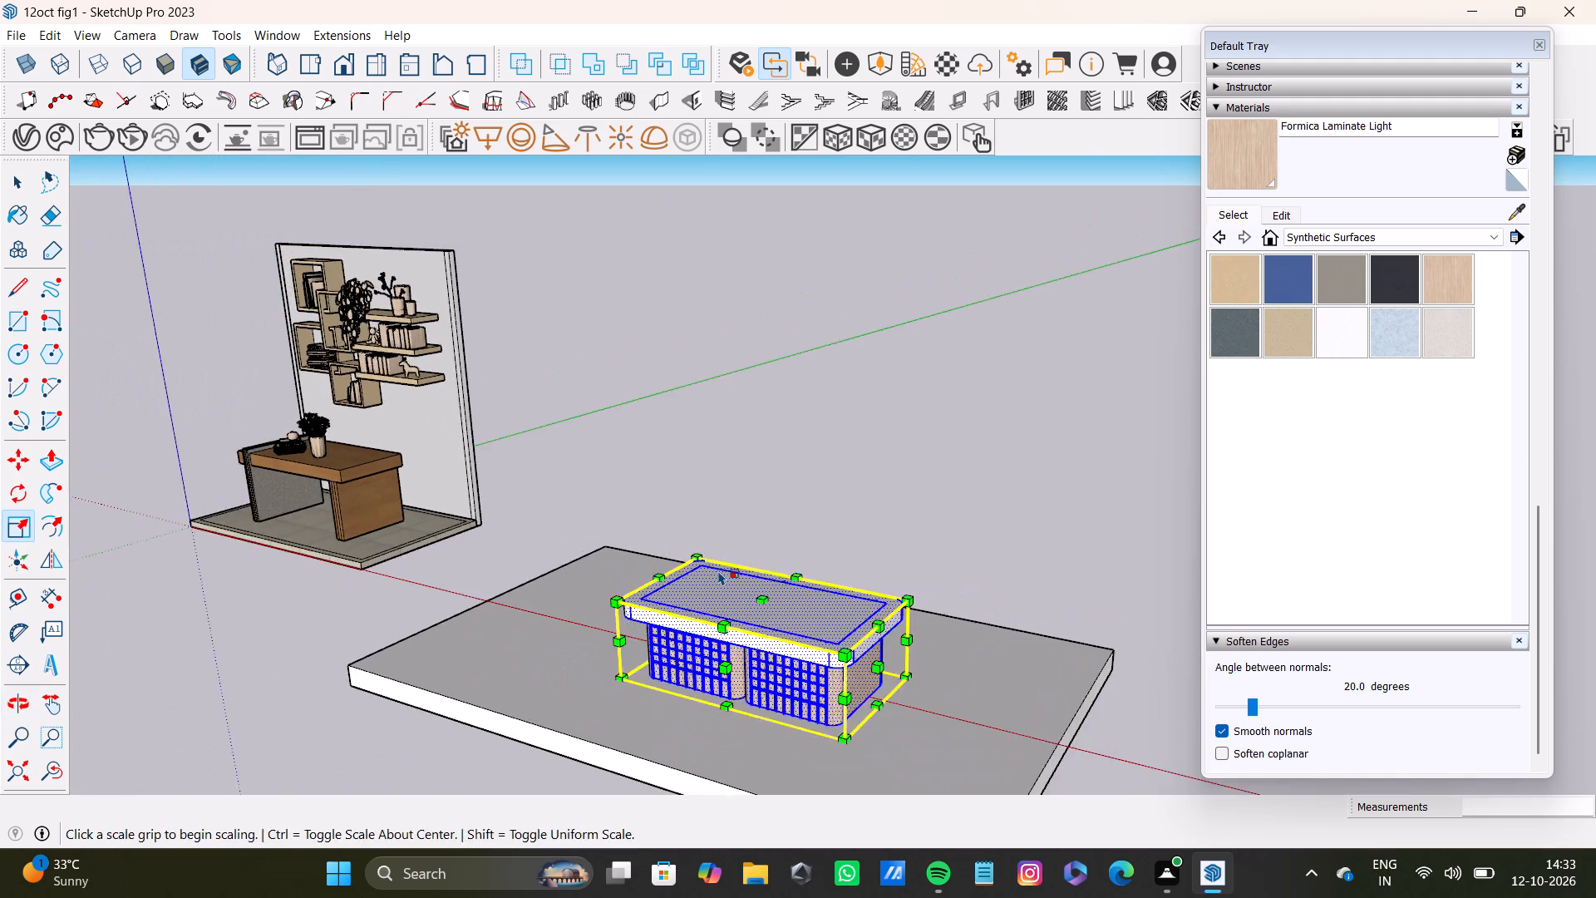
pyautogui.keyDown('shift'); pyautogui.moveTo(718, 570); pyautogui.dragTo(972, 689, button='middle'); pyautogui.keyUp('shift')
pyautogui.keyDown('shift'); pyautogui.scroll(-3, 909, 598); pyautogui.keyUp('shift')
pyautogui.keyDown('shift'); pyautogui.moveTo(866, 590); pyautogui.dragTo(1042, 666, button='middle'); pyautogui.keyUp('shift')
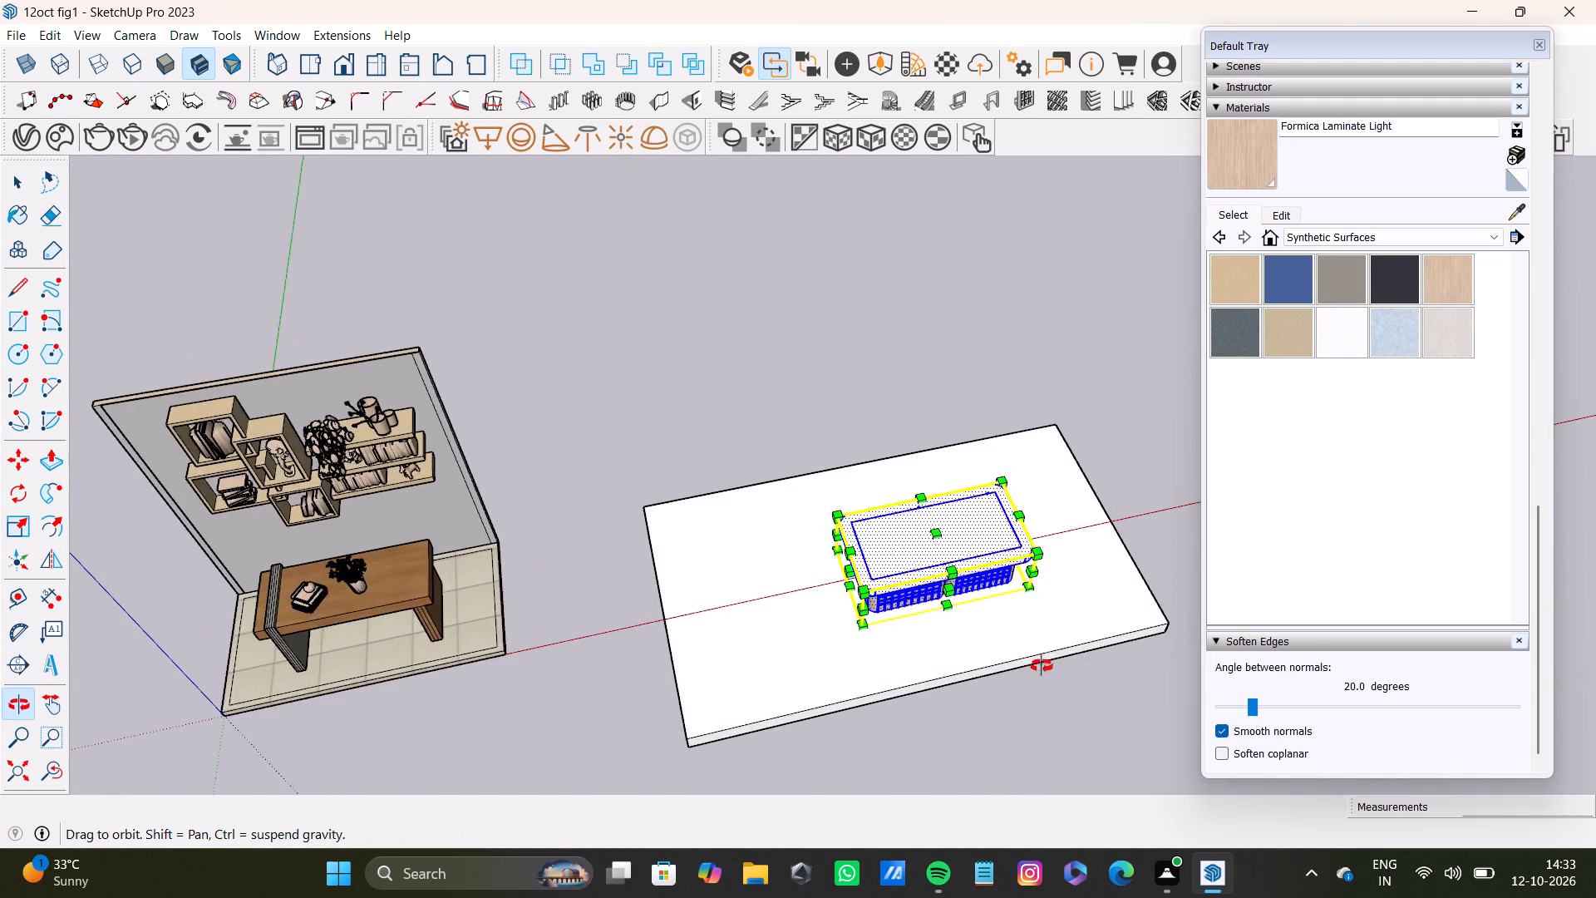
pyautogui.keyDown('shift'); pyautogui.moveTo(1042, 666); pyautogui.dragTo(793, 731, button='middle'); pyautogui.keyUp('shift')
pyautogui.scroll(6, 821, 608)
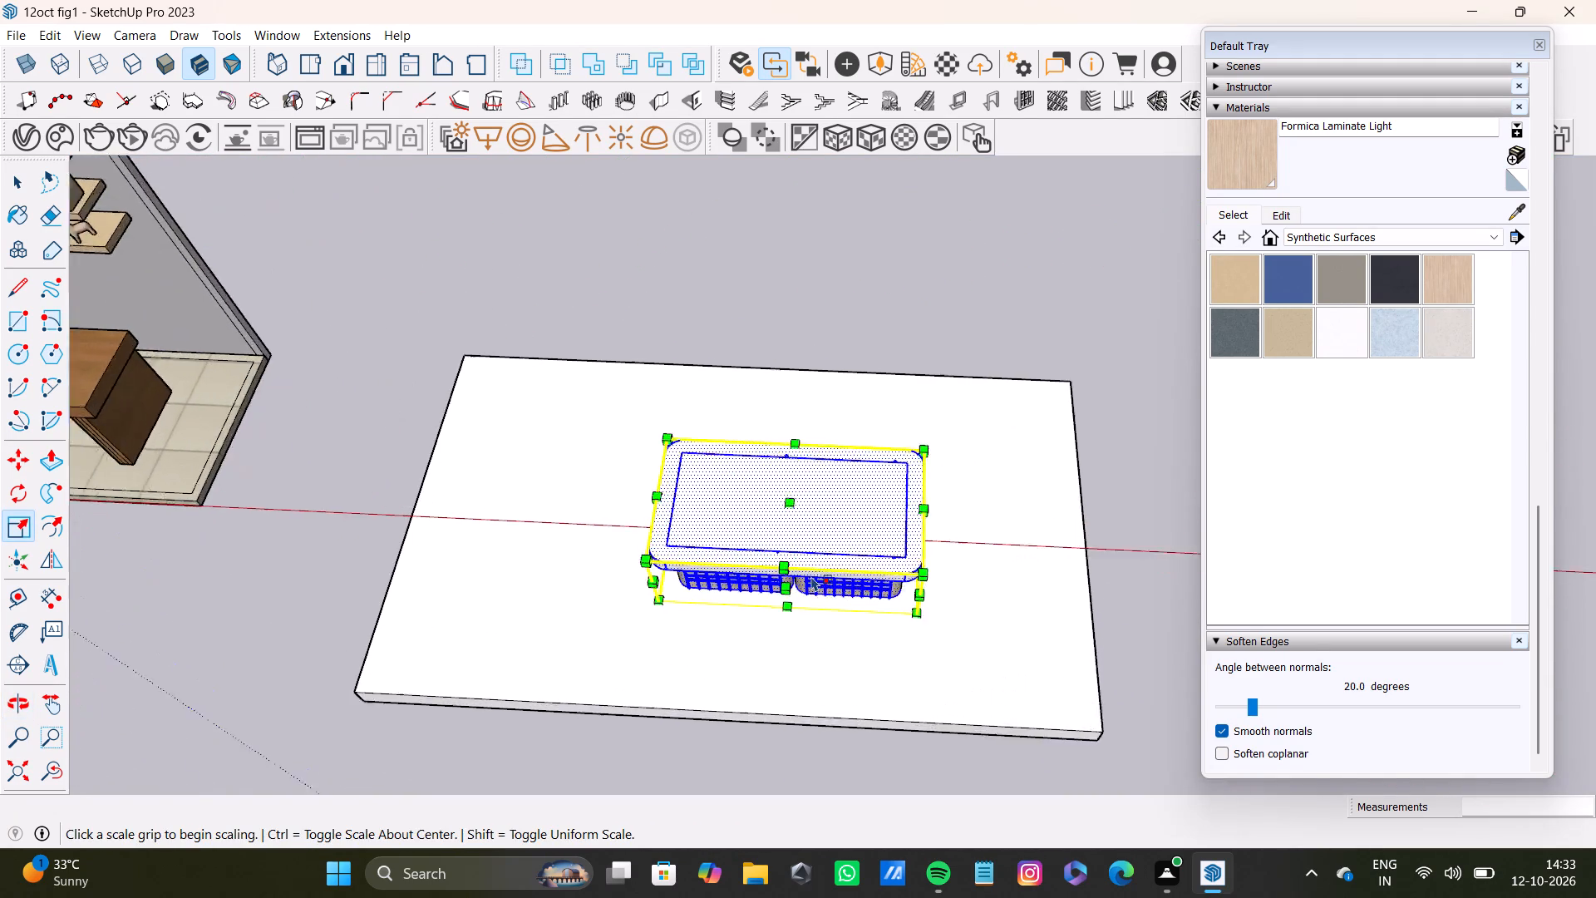
pyautogui.keyDown('shift'); pyautogui.scroll(1, 785, 537); pyautogui.keyUp('shift')
pyautogui.keyDown('shift'); pyautogui.scroll(-3, 785, 537); pyautogui.keyUp('shift')
pyautogui.keyDown('shift'); pyautogui.moveTo(785, 537); pyautogui.dragTo(867, 556, button='middle'); pyautogui.keyUp('shift')
pyautogui.press('space')
# Place a guide line on the slab in front of the lattice table, parallel to the boxes' front bottom edge.
pyautogui.scroll(-5, 828, 555)
pyautogui.moveTo(824, 585); pyautogui.dragTo(817, 533, button='middle')
pyautogui.scroll(8, 832, 587)
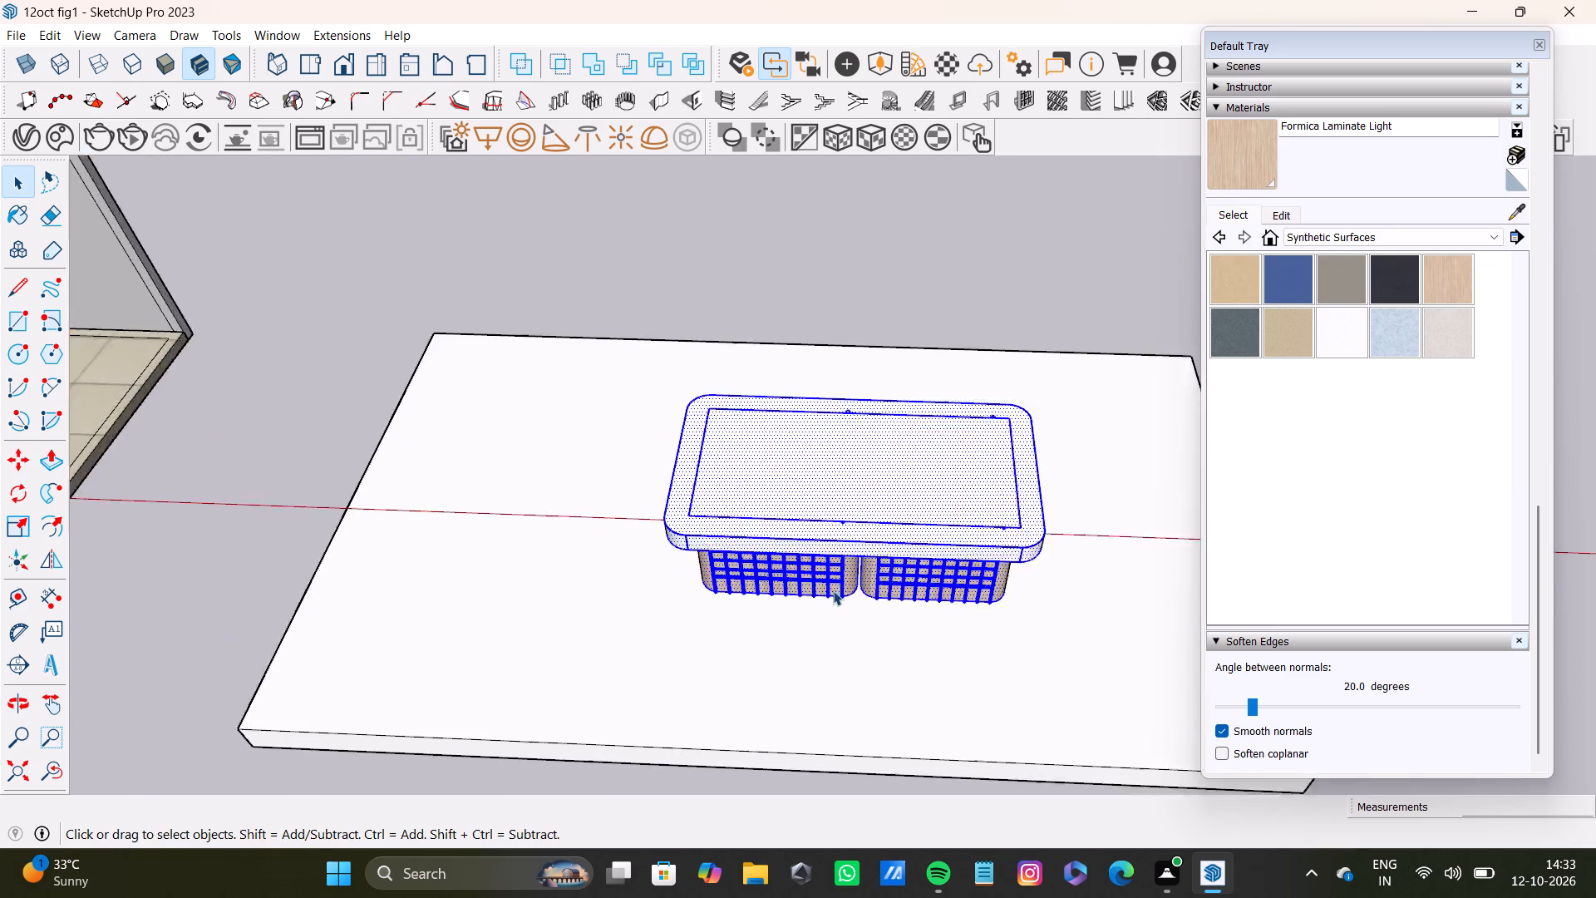
pyautogui.moveTo(839, 588); pyautogui.dragTo(843, 616, button='middle')
pyautogui.press('t')
pyautogui.scroll(5, 840, 608)
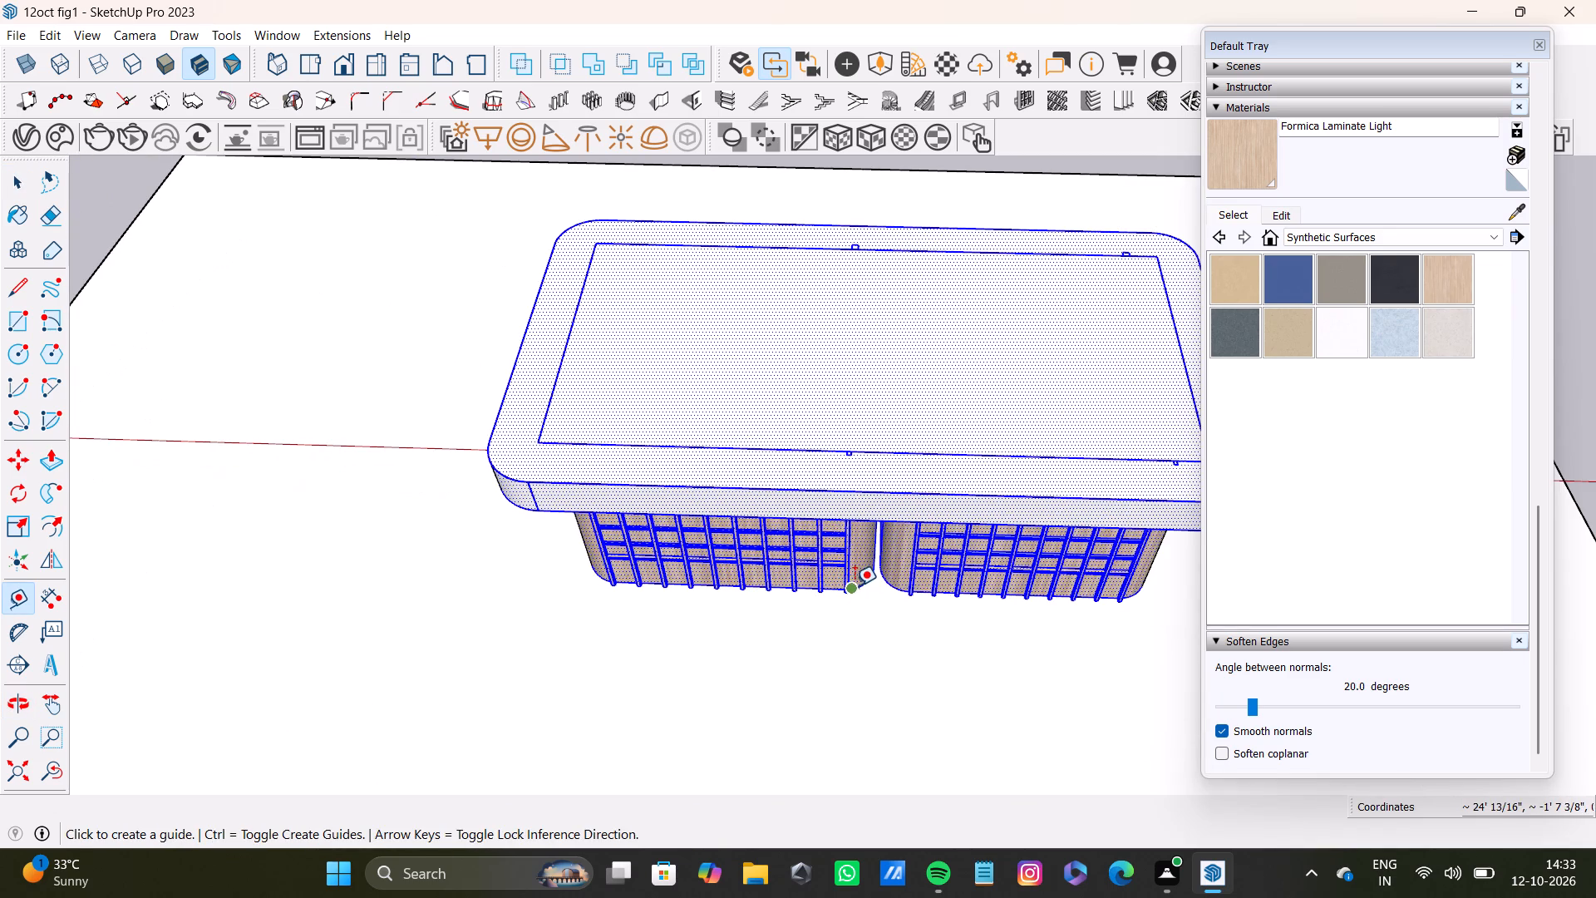
pyautogui.click(855, 585)
pyautogui.press('space')
pyautogui.press('r')
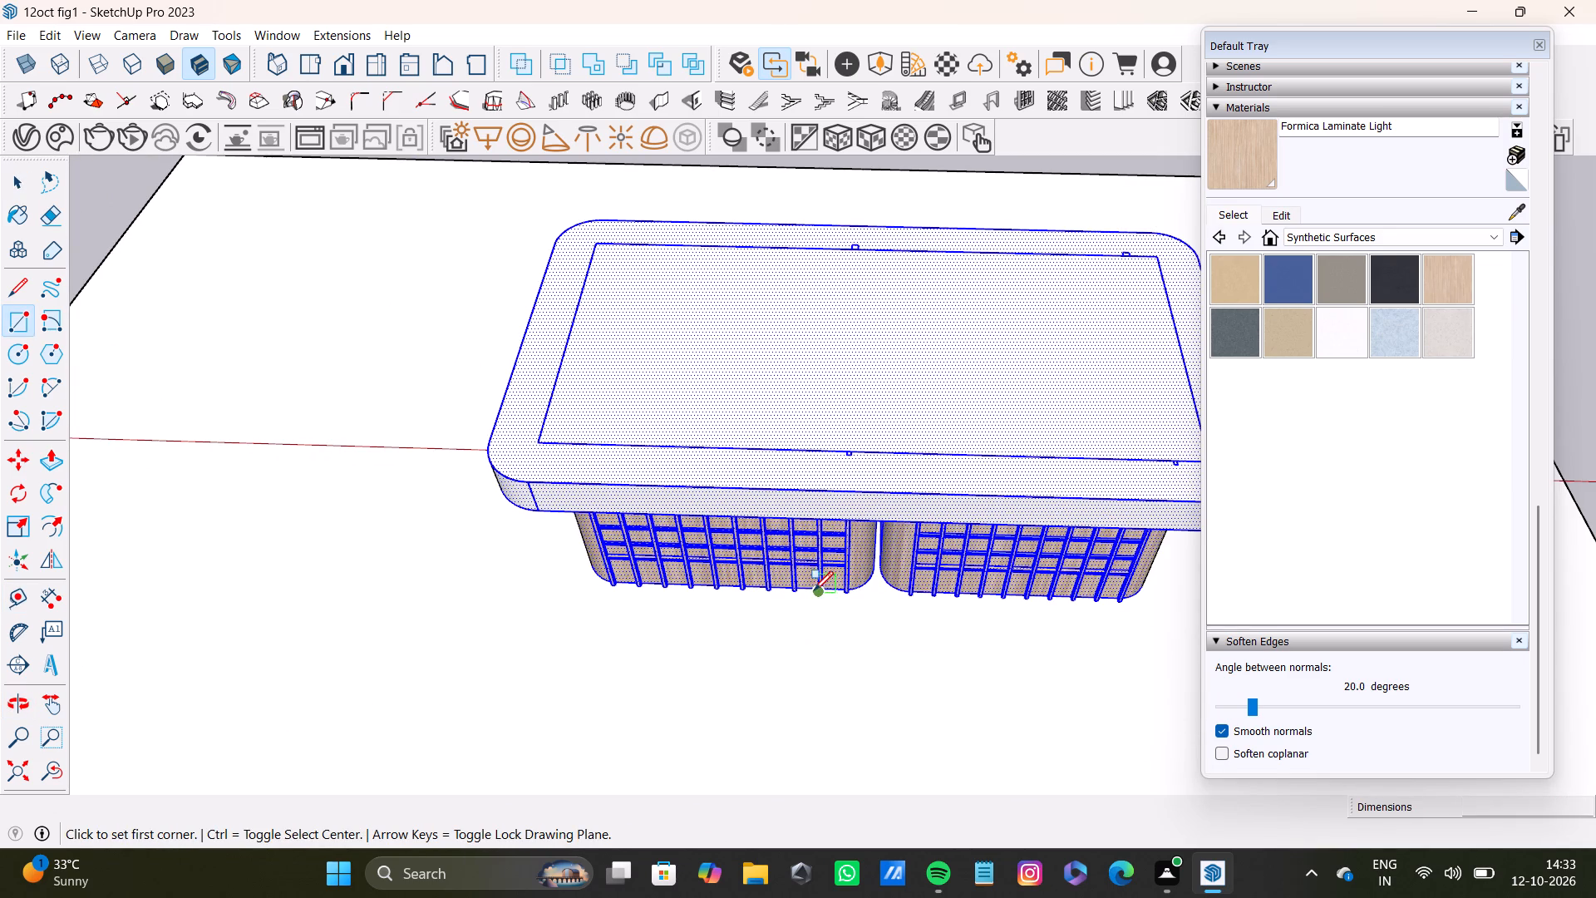
pyautogui.press('t')
pyautogui.scroll(6, 818, 598)
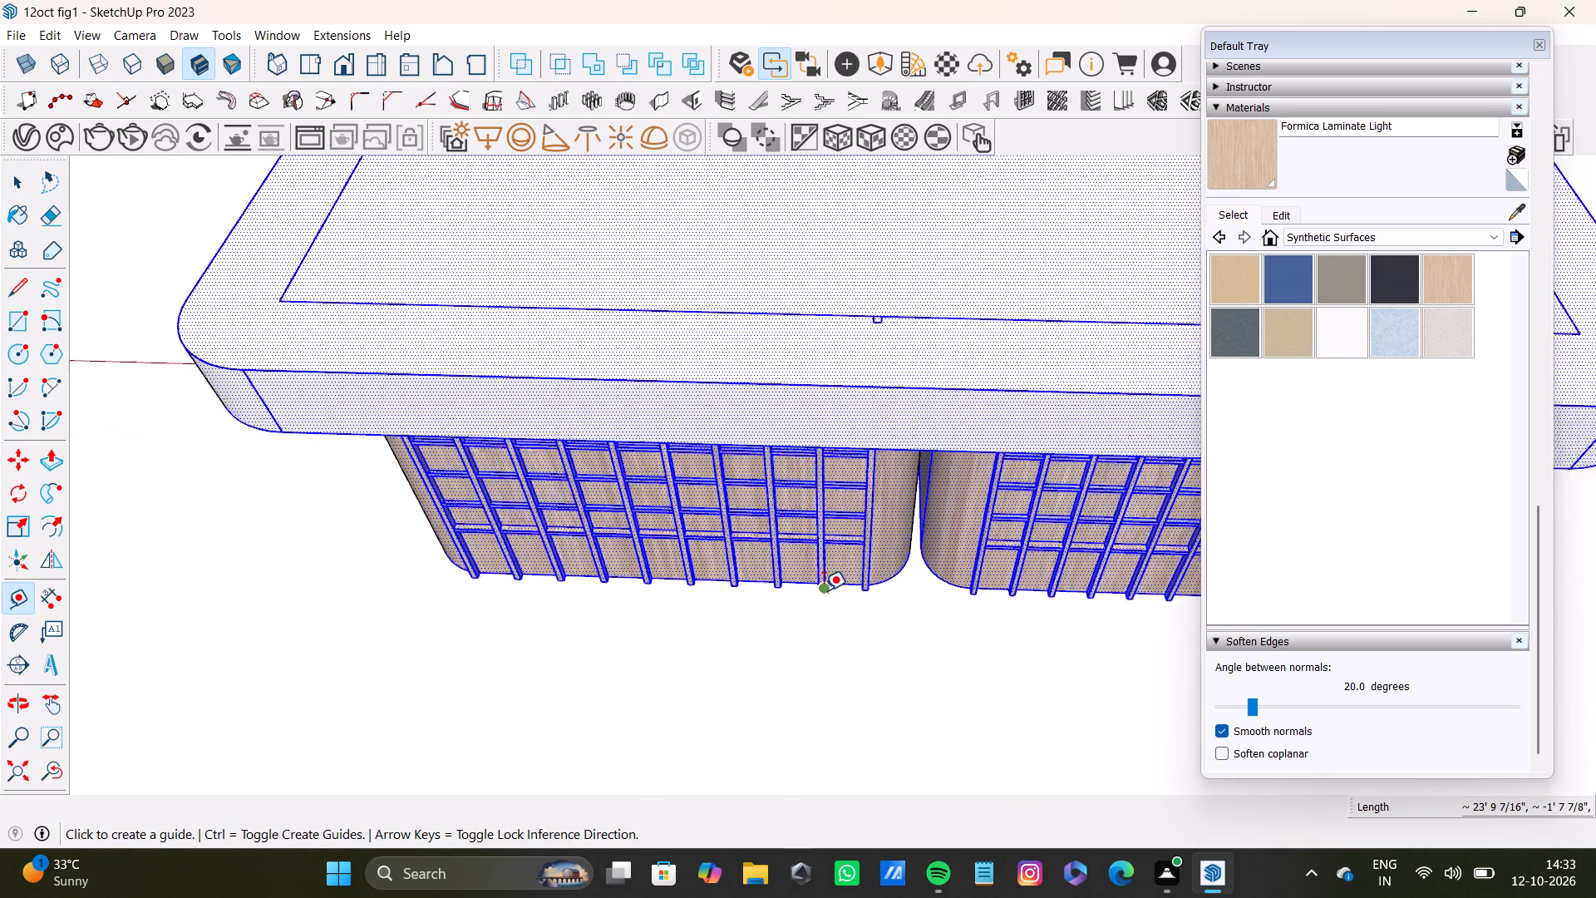
pyautogui.scroll(1, 824, 590)
pyautogui.click(845, 581)
pyautogui.scroll(-14, 843, 683)
pyautogui.keyDown('shift'); pyautogui.moveTo(861, 670); pyautogui.dragTo(861, 661, button='middle'); pyautogui.keyUp('shift')
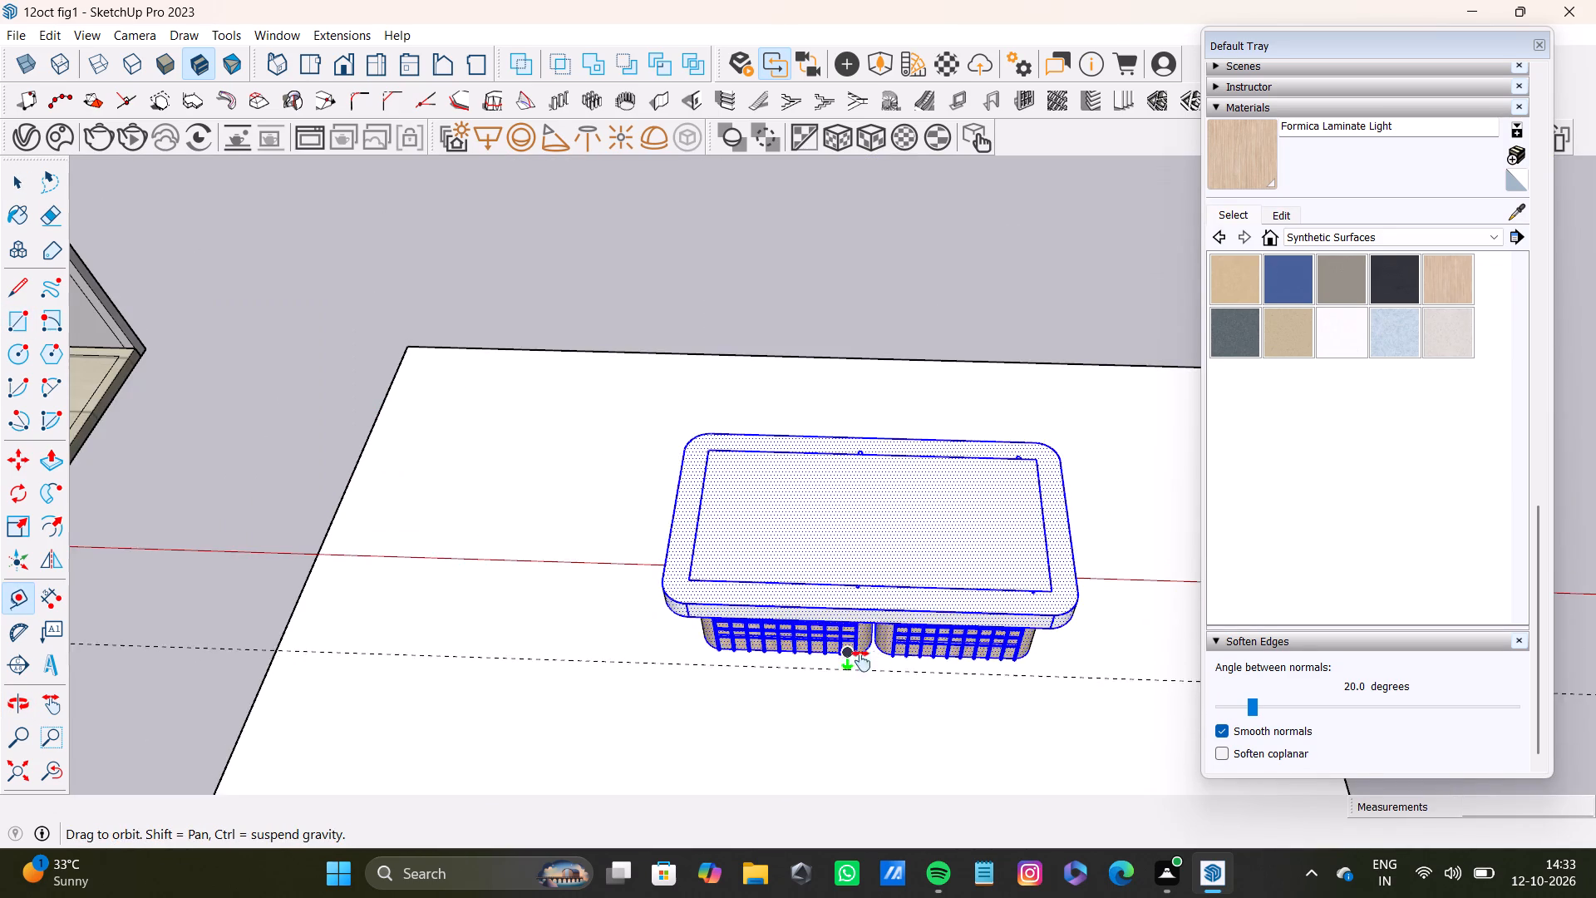
pyautogui.keyDown('shift'); pyautogui.moveTo(861, 661); pyautogui.dragTo(819, 639, button='middle'); pyautogui.keyUp('shift')
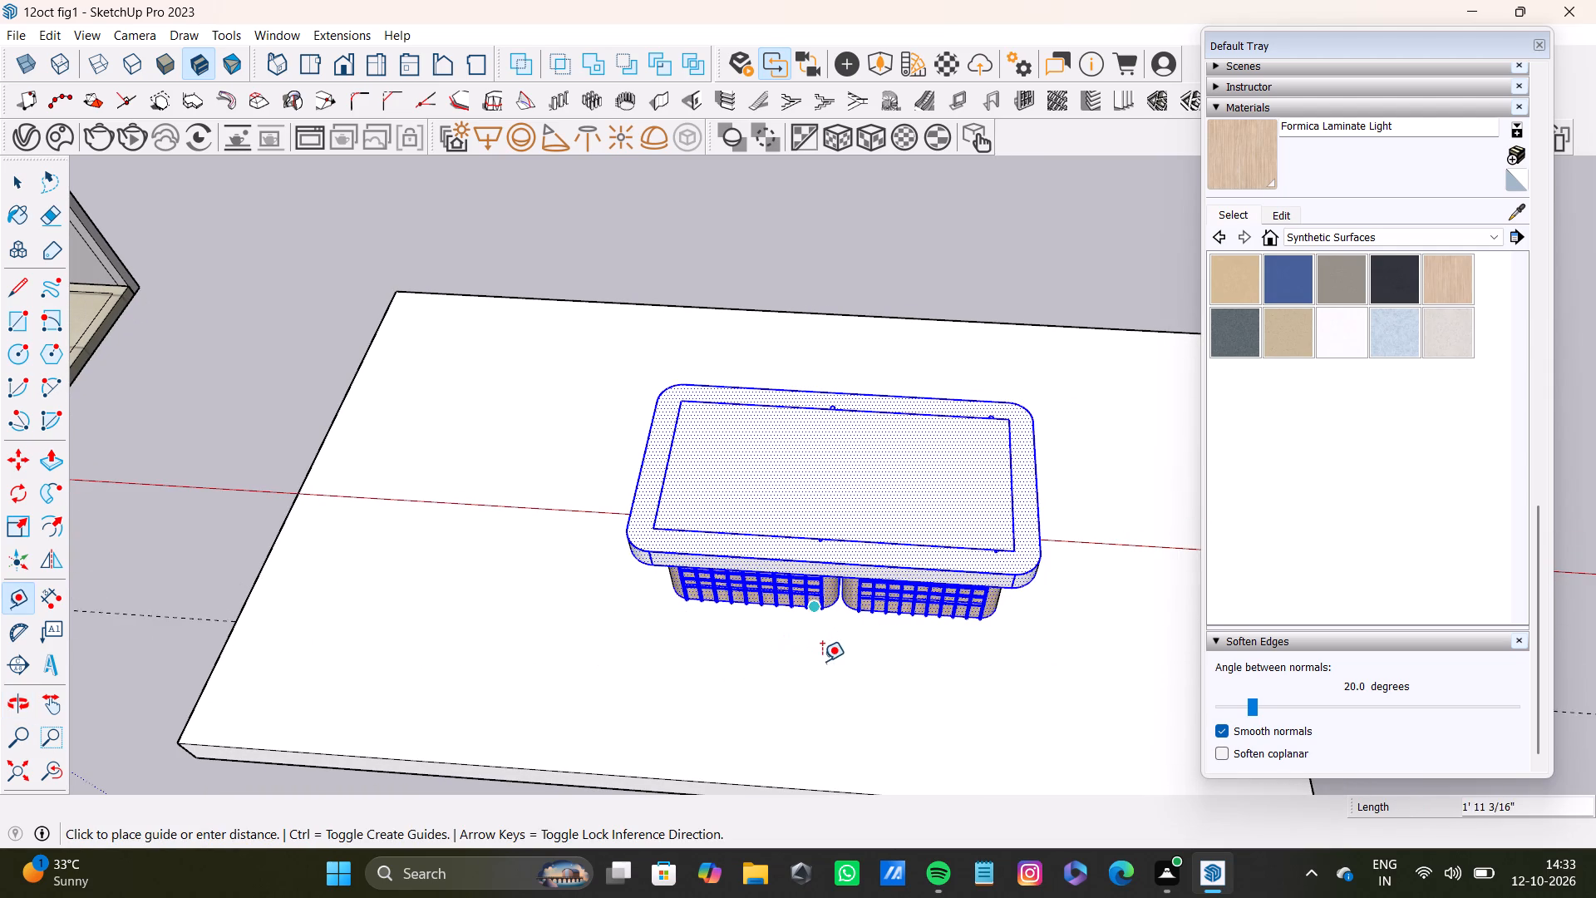
pyautogui.click(829, 677)
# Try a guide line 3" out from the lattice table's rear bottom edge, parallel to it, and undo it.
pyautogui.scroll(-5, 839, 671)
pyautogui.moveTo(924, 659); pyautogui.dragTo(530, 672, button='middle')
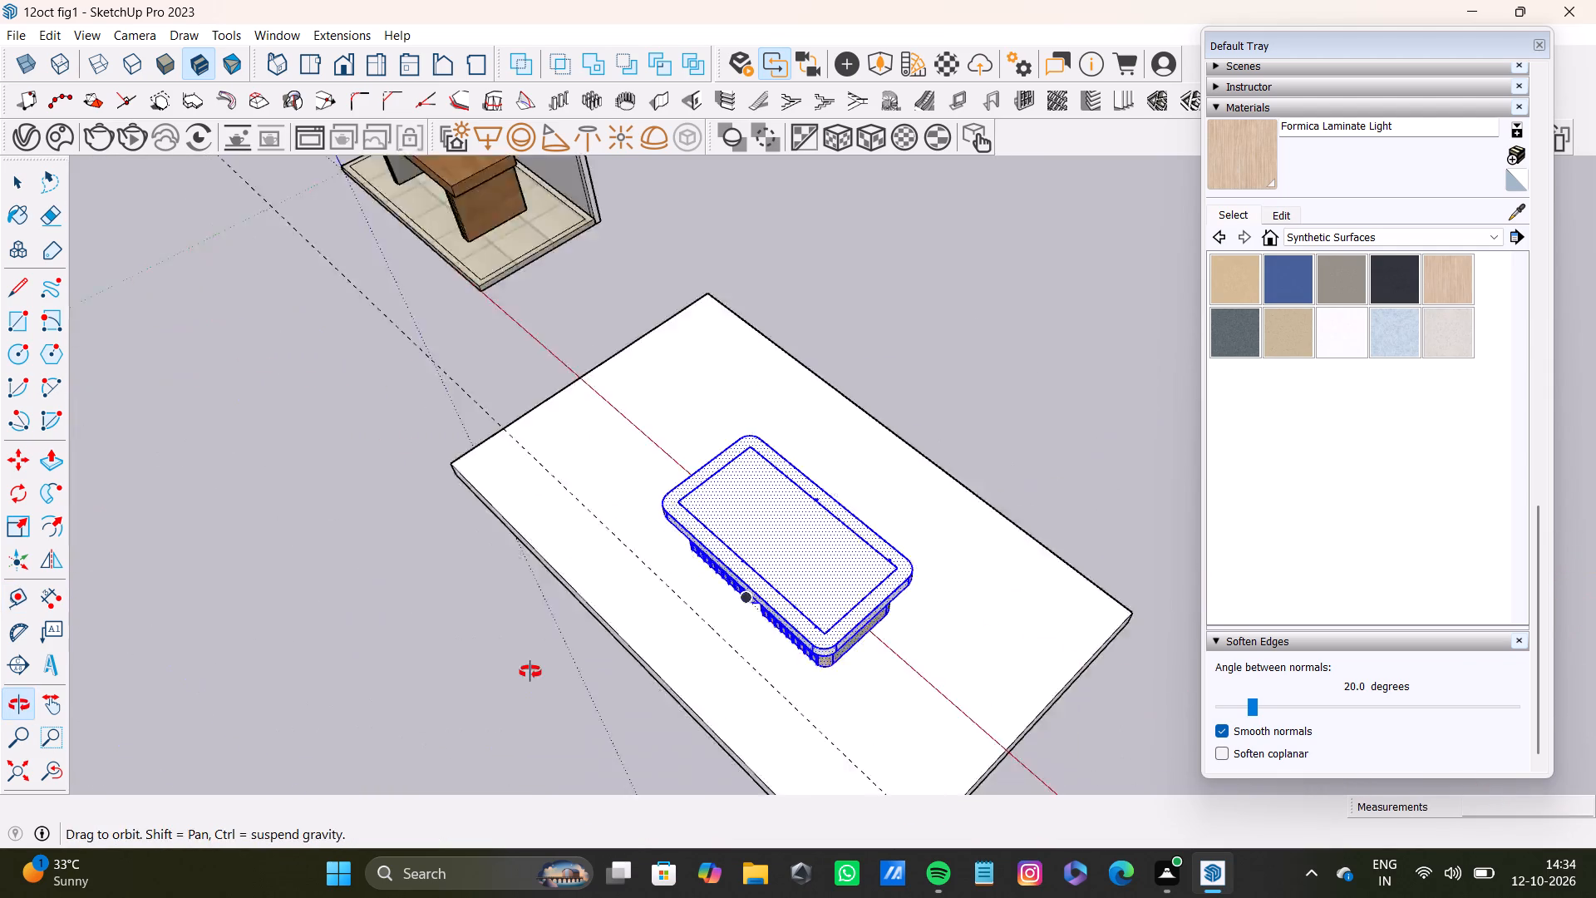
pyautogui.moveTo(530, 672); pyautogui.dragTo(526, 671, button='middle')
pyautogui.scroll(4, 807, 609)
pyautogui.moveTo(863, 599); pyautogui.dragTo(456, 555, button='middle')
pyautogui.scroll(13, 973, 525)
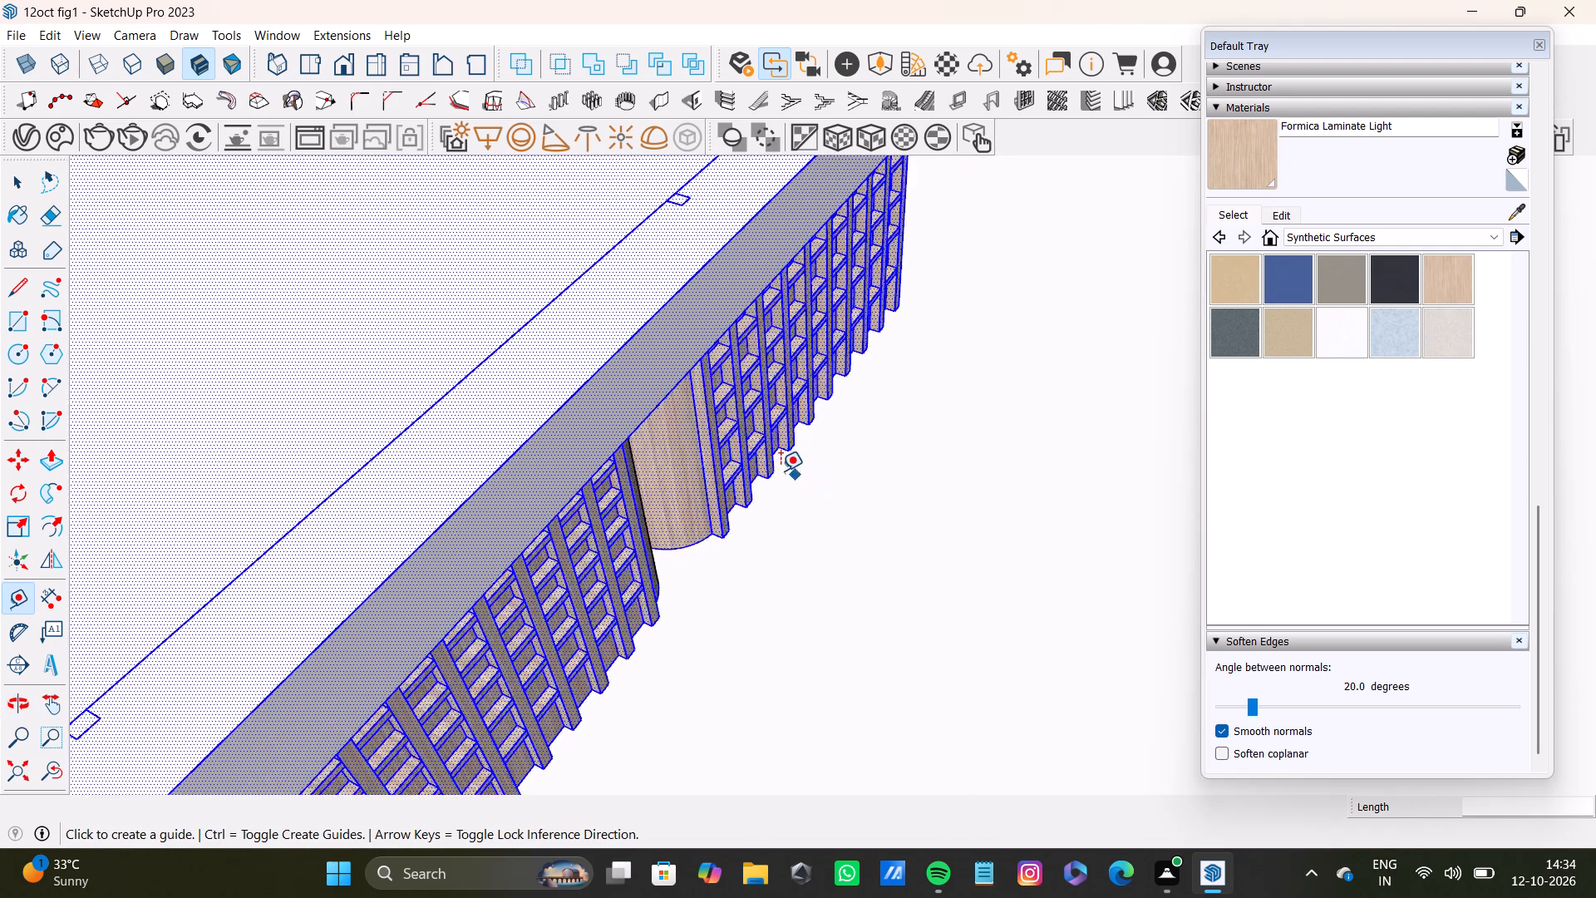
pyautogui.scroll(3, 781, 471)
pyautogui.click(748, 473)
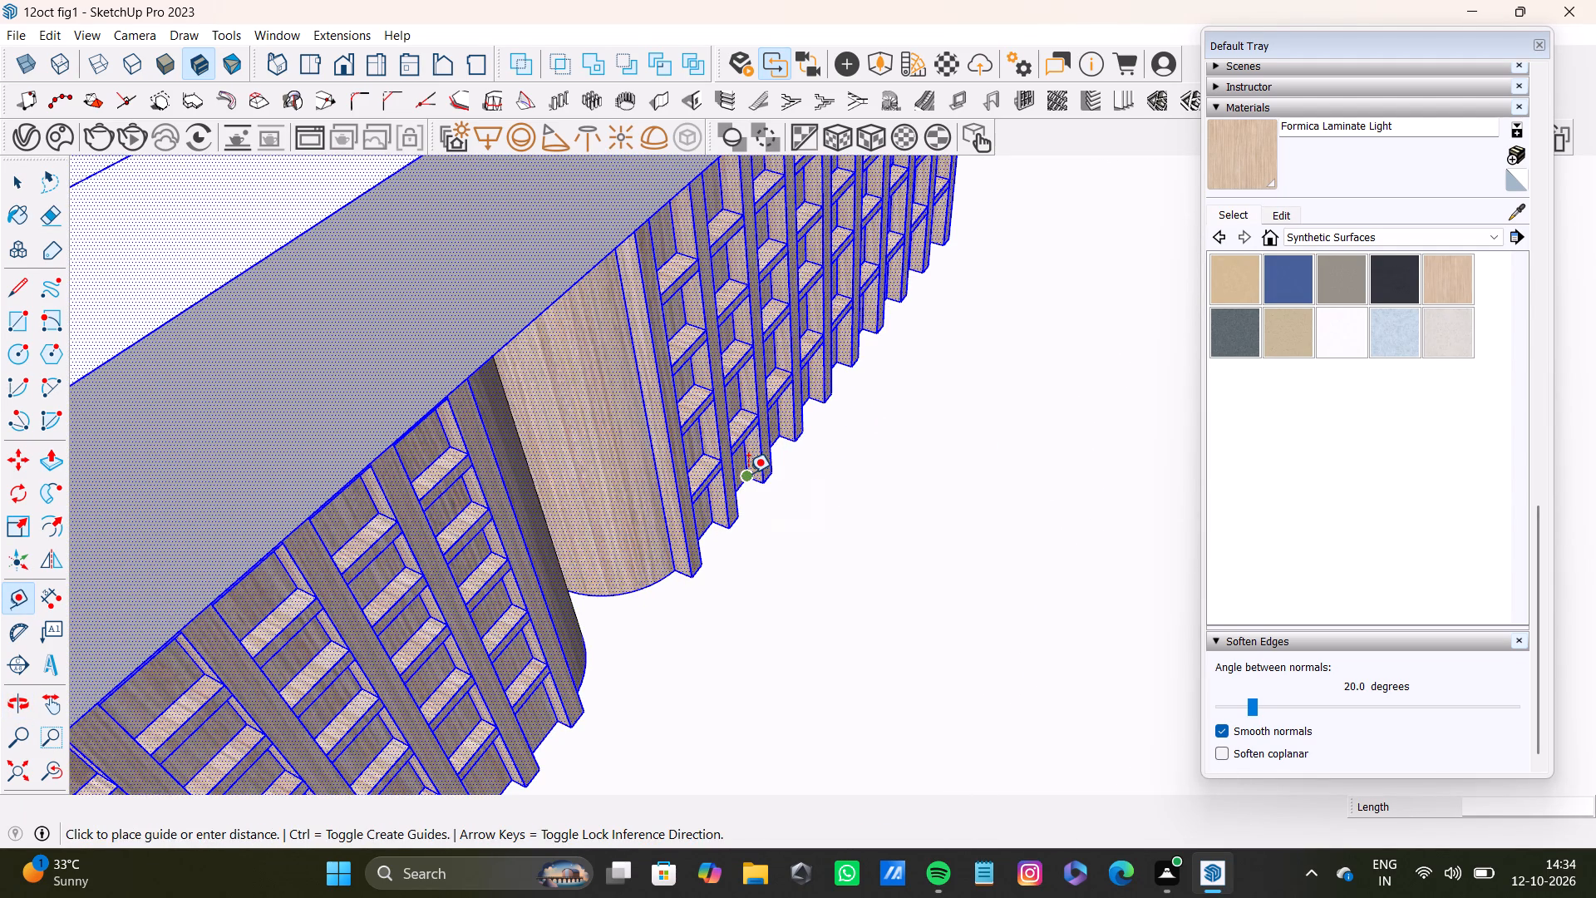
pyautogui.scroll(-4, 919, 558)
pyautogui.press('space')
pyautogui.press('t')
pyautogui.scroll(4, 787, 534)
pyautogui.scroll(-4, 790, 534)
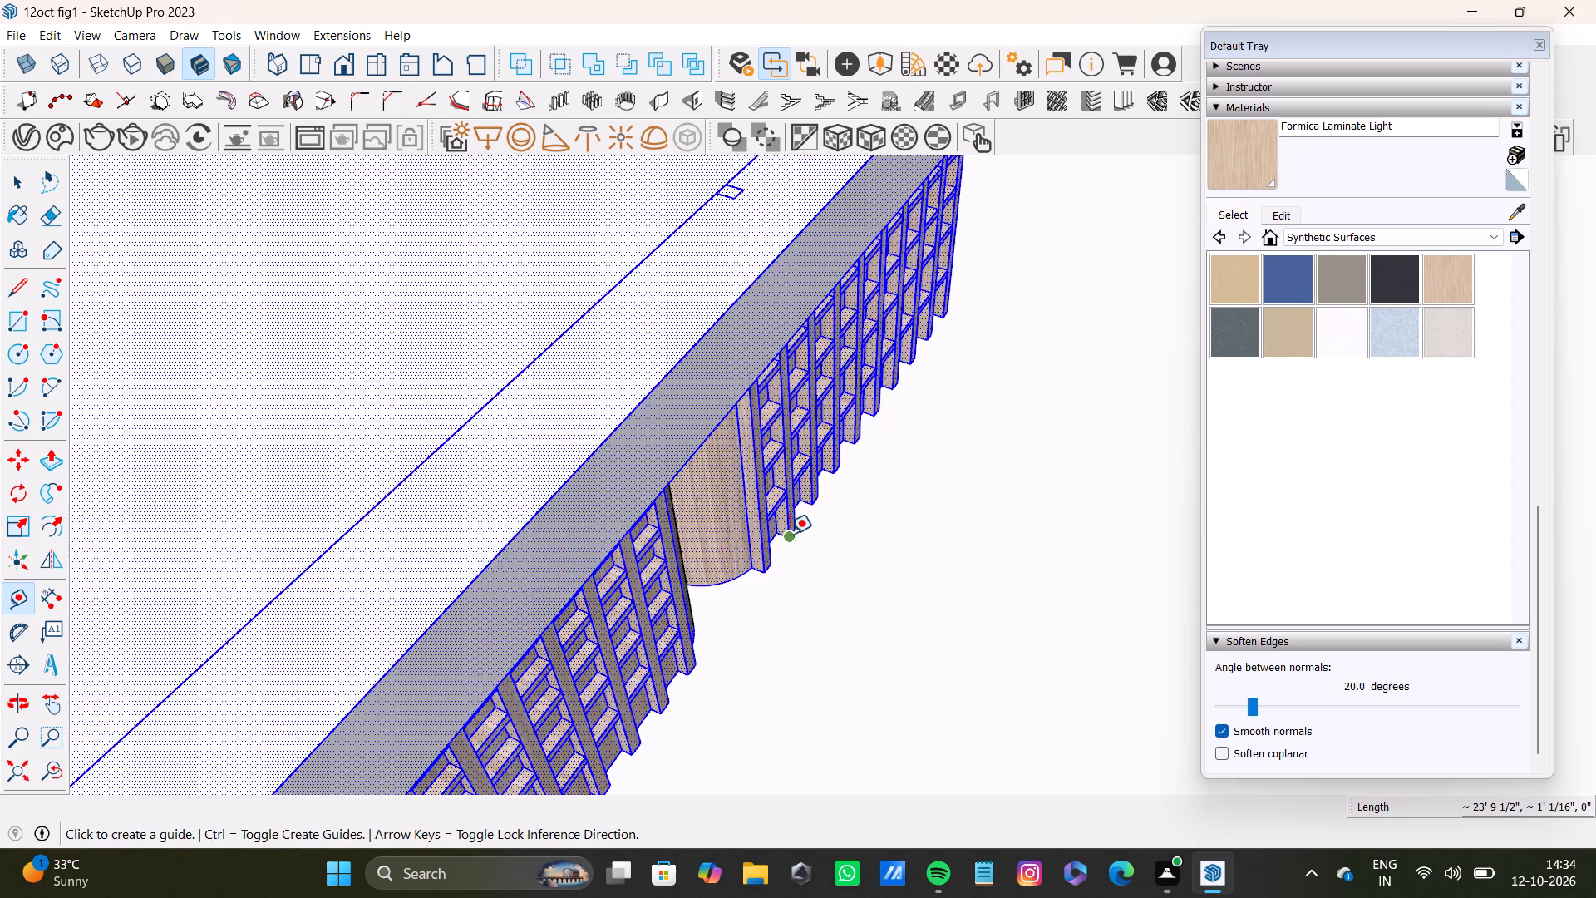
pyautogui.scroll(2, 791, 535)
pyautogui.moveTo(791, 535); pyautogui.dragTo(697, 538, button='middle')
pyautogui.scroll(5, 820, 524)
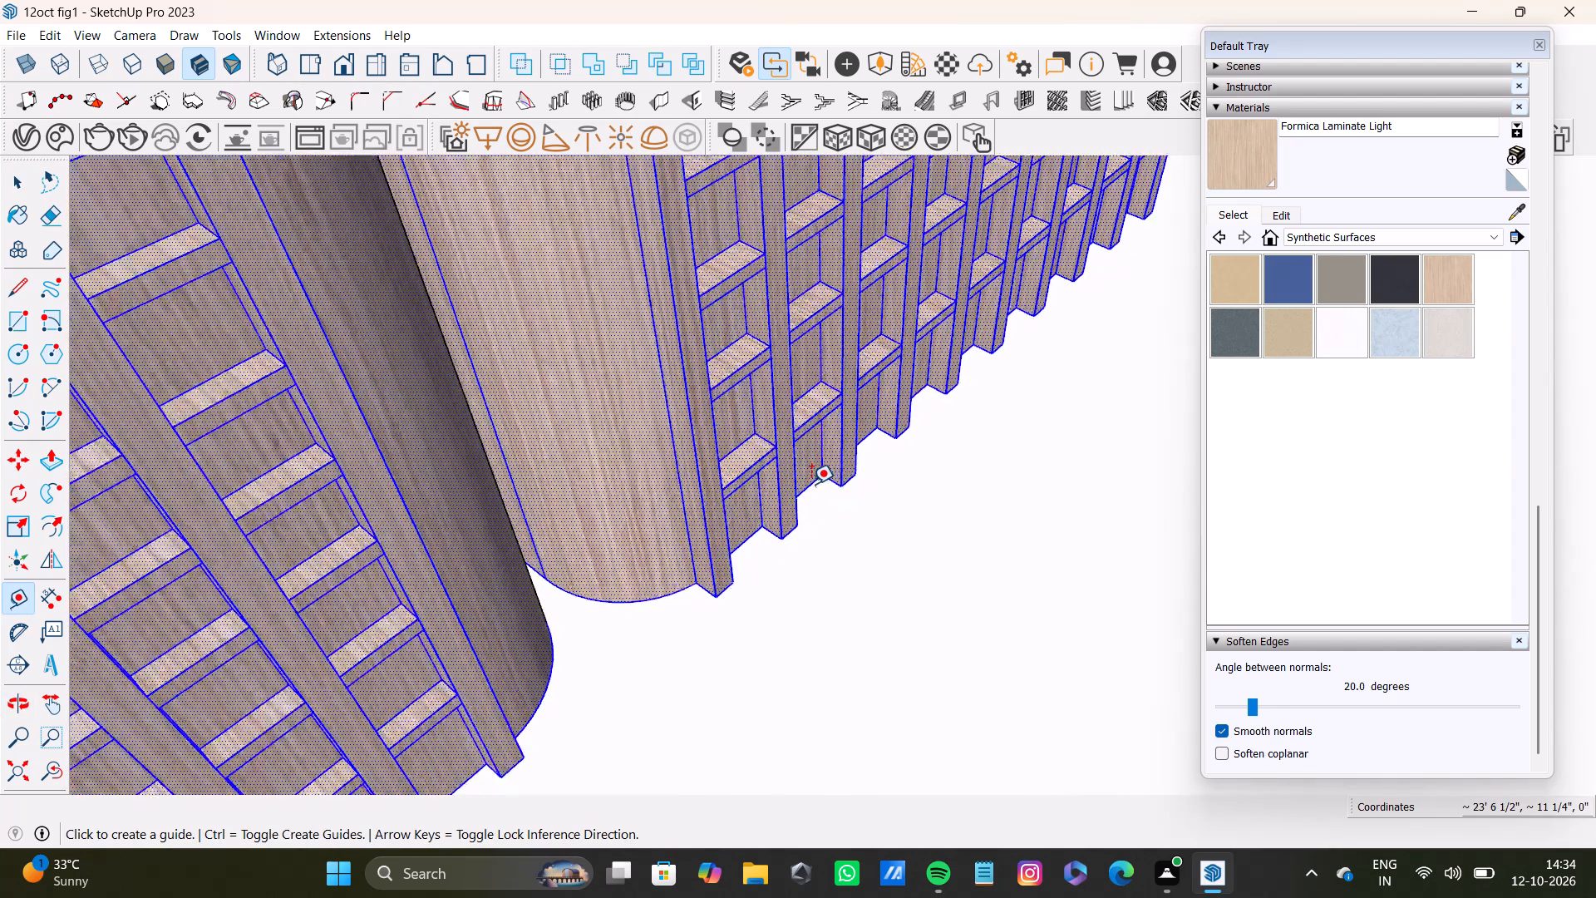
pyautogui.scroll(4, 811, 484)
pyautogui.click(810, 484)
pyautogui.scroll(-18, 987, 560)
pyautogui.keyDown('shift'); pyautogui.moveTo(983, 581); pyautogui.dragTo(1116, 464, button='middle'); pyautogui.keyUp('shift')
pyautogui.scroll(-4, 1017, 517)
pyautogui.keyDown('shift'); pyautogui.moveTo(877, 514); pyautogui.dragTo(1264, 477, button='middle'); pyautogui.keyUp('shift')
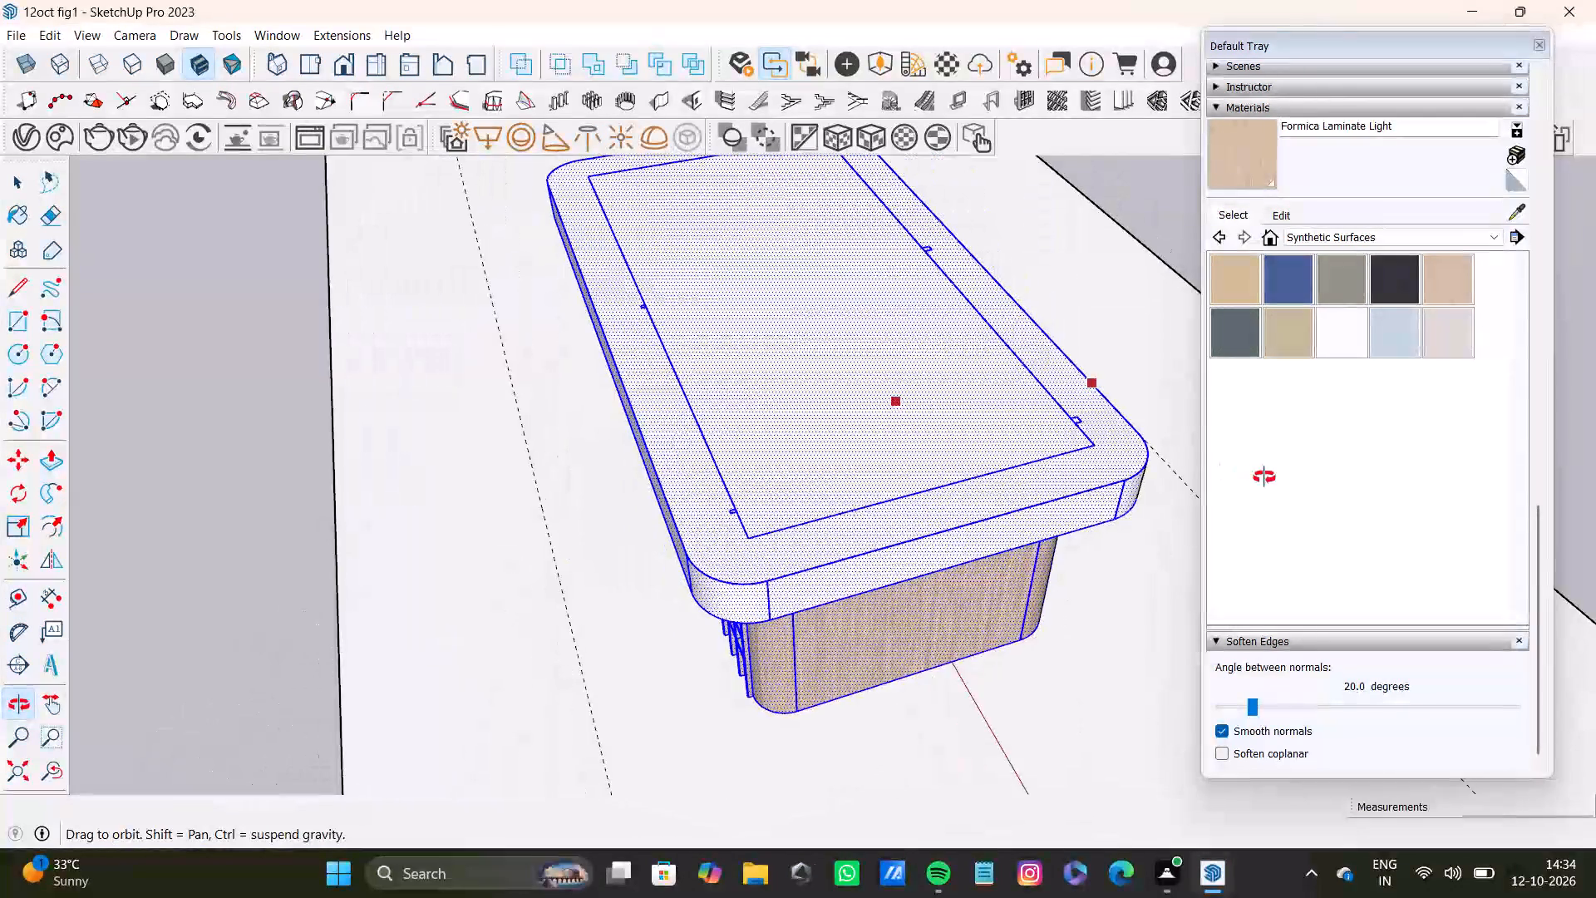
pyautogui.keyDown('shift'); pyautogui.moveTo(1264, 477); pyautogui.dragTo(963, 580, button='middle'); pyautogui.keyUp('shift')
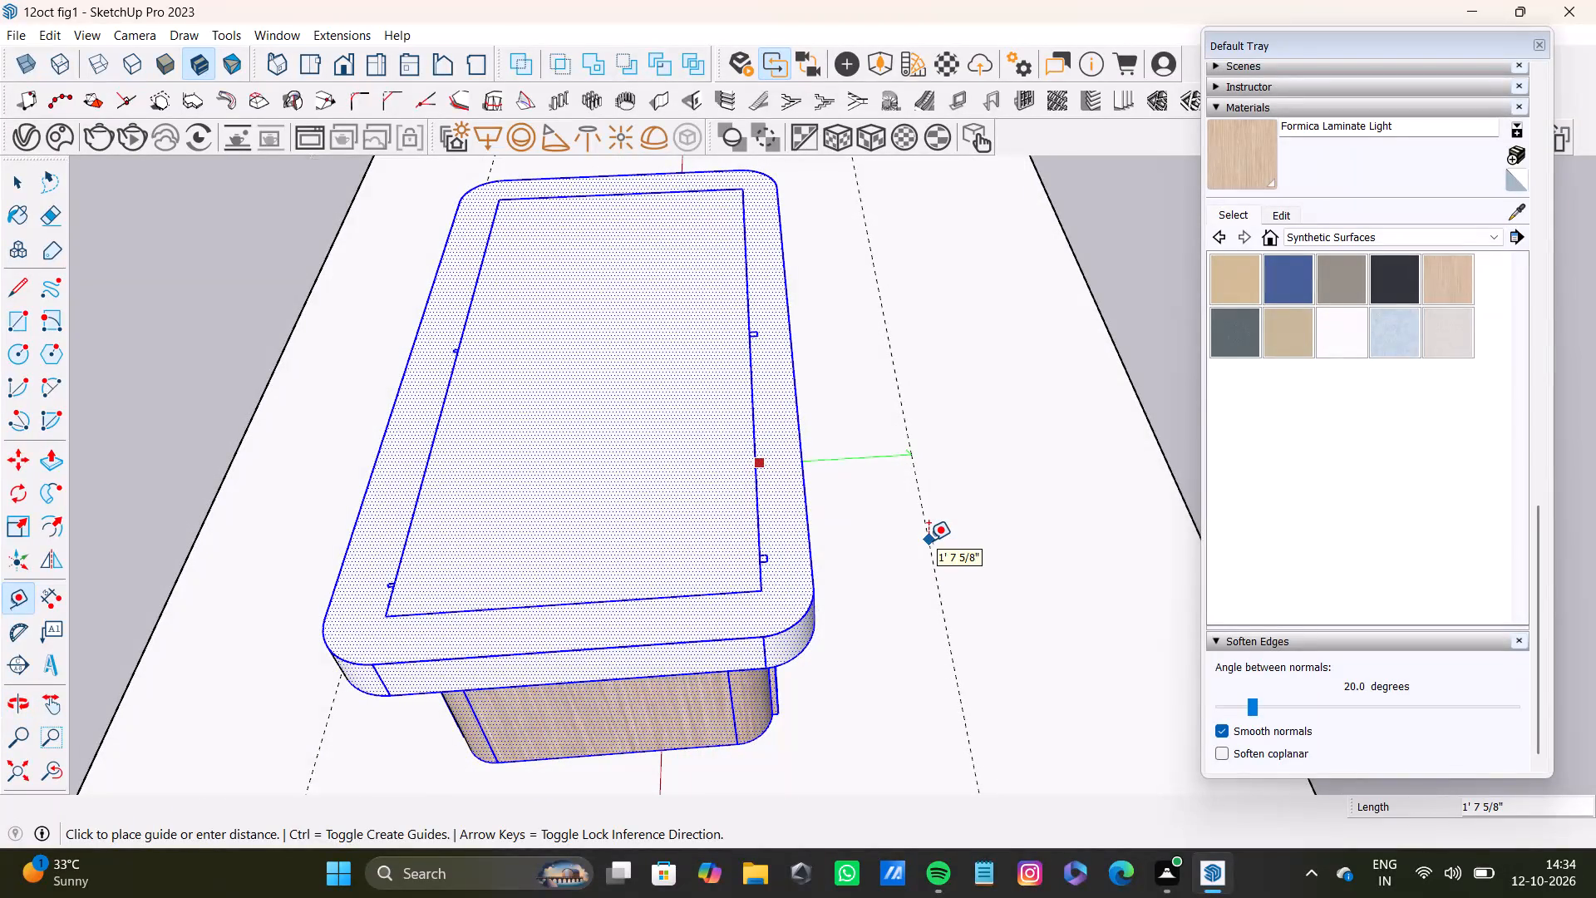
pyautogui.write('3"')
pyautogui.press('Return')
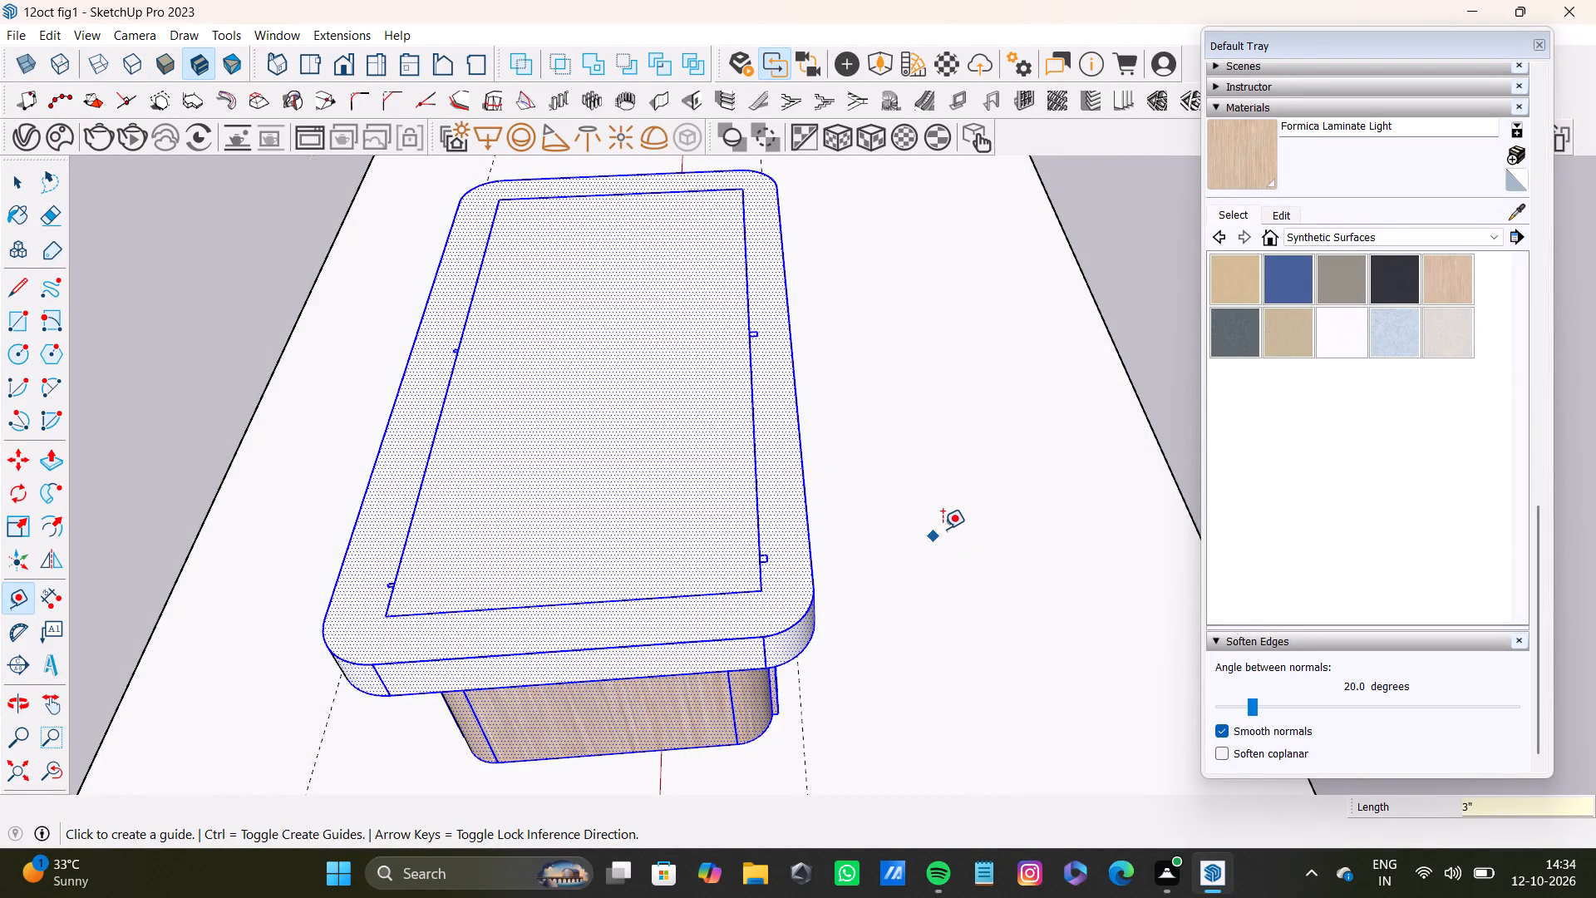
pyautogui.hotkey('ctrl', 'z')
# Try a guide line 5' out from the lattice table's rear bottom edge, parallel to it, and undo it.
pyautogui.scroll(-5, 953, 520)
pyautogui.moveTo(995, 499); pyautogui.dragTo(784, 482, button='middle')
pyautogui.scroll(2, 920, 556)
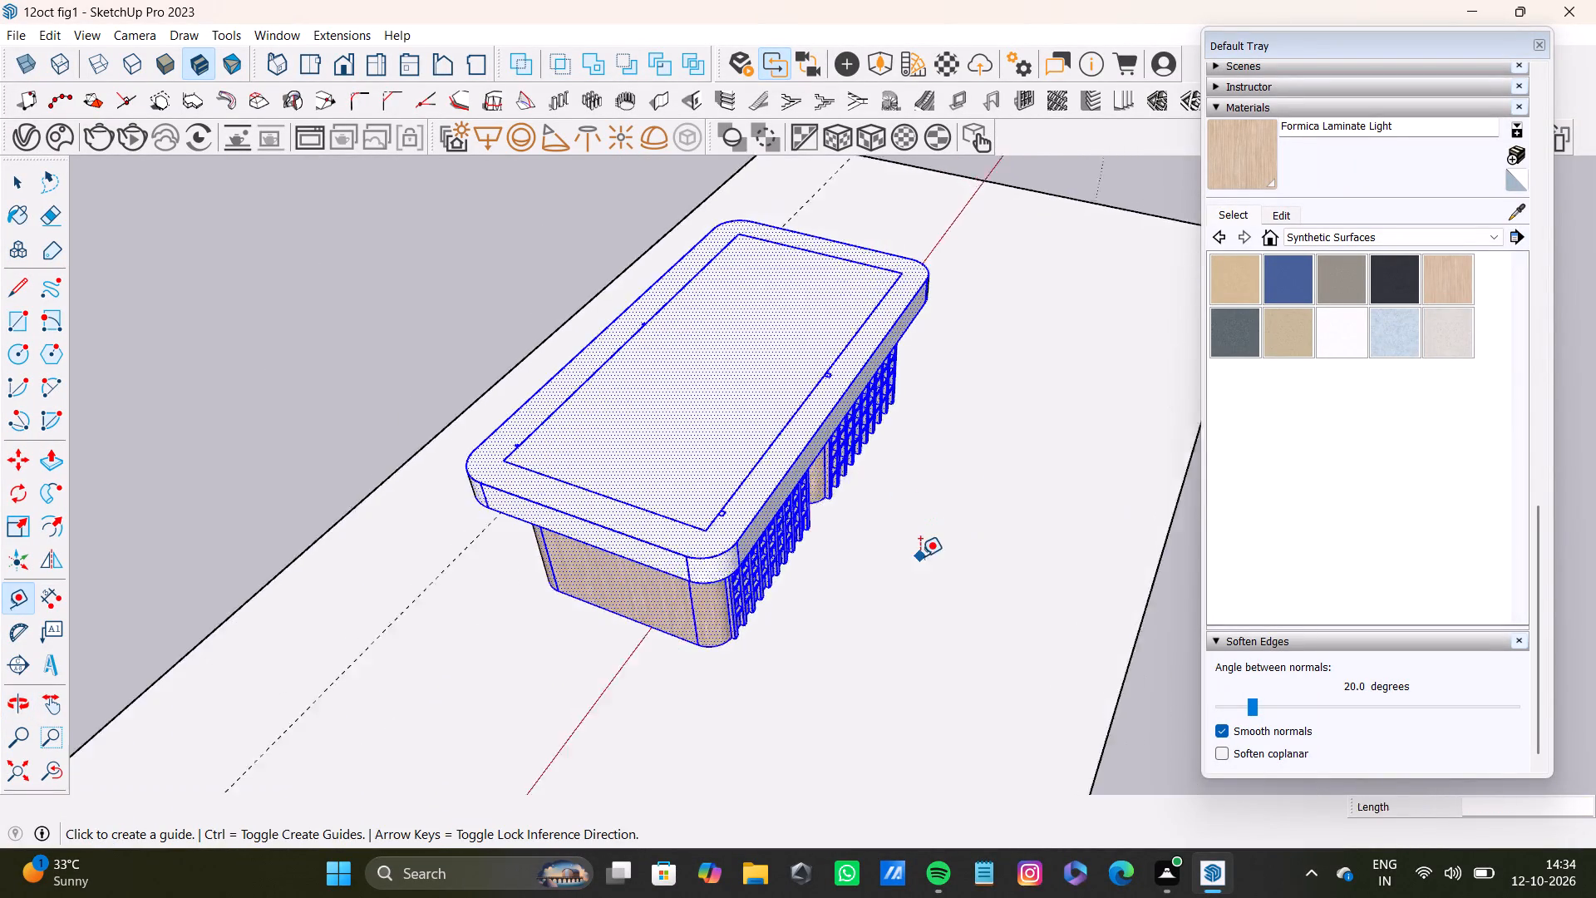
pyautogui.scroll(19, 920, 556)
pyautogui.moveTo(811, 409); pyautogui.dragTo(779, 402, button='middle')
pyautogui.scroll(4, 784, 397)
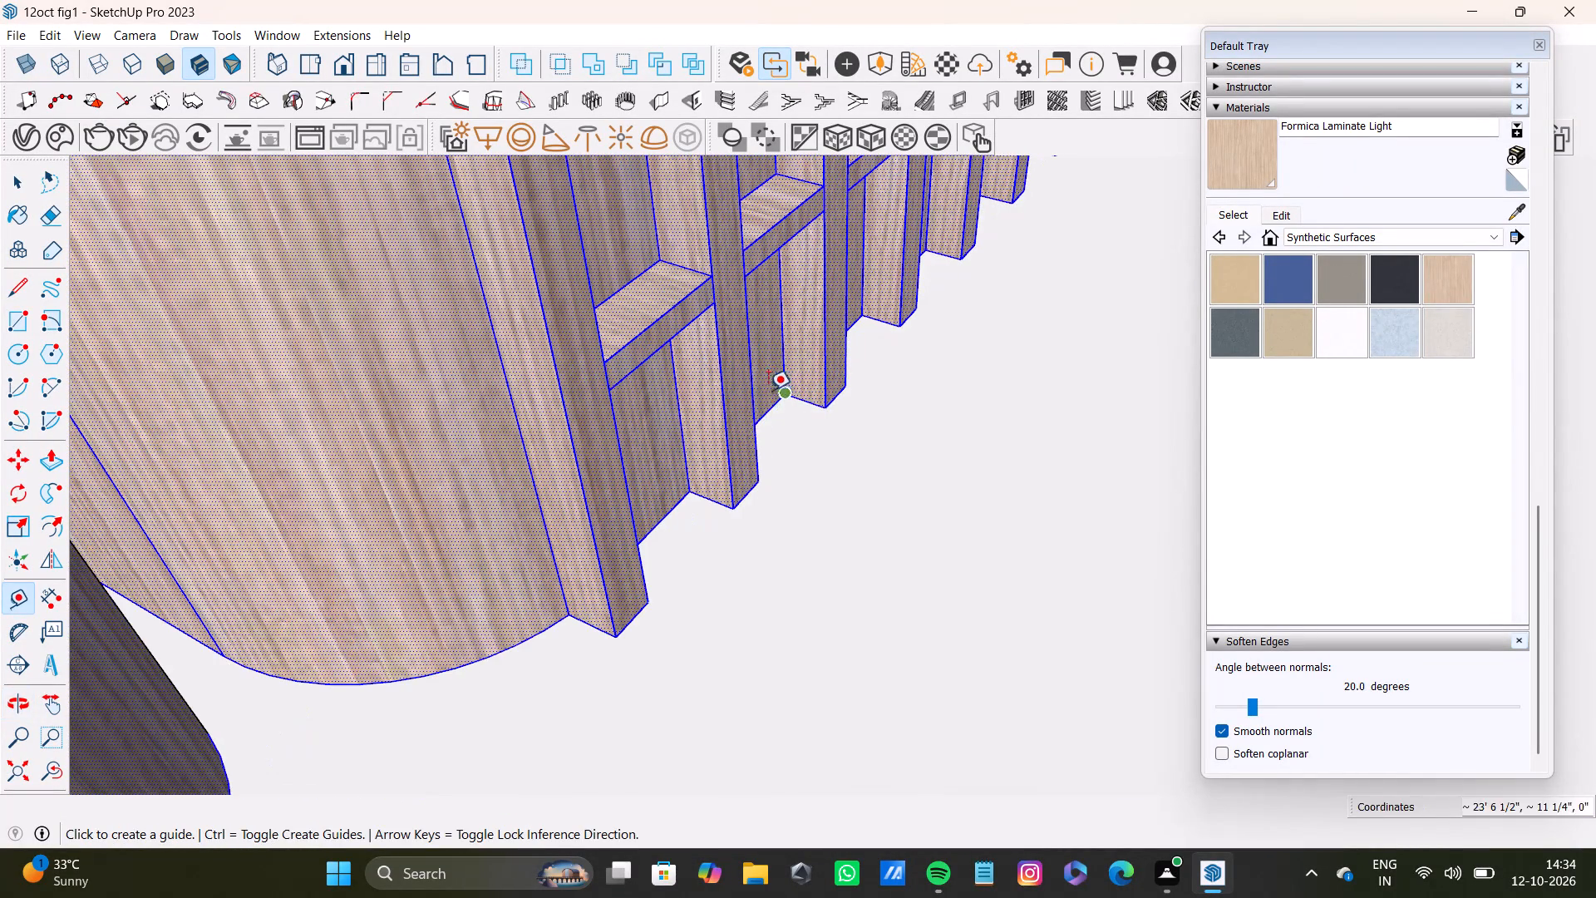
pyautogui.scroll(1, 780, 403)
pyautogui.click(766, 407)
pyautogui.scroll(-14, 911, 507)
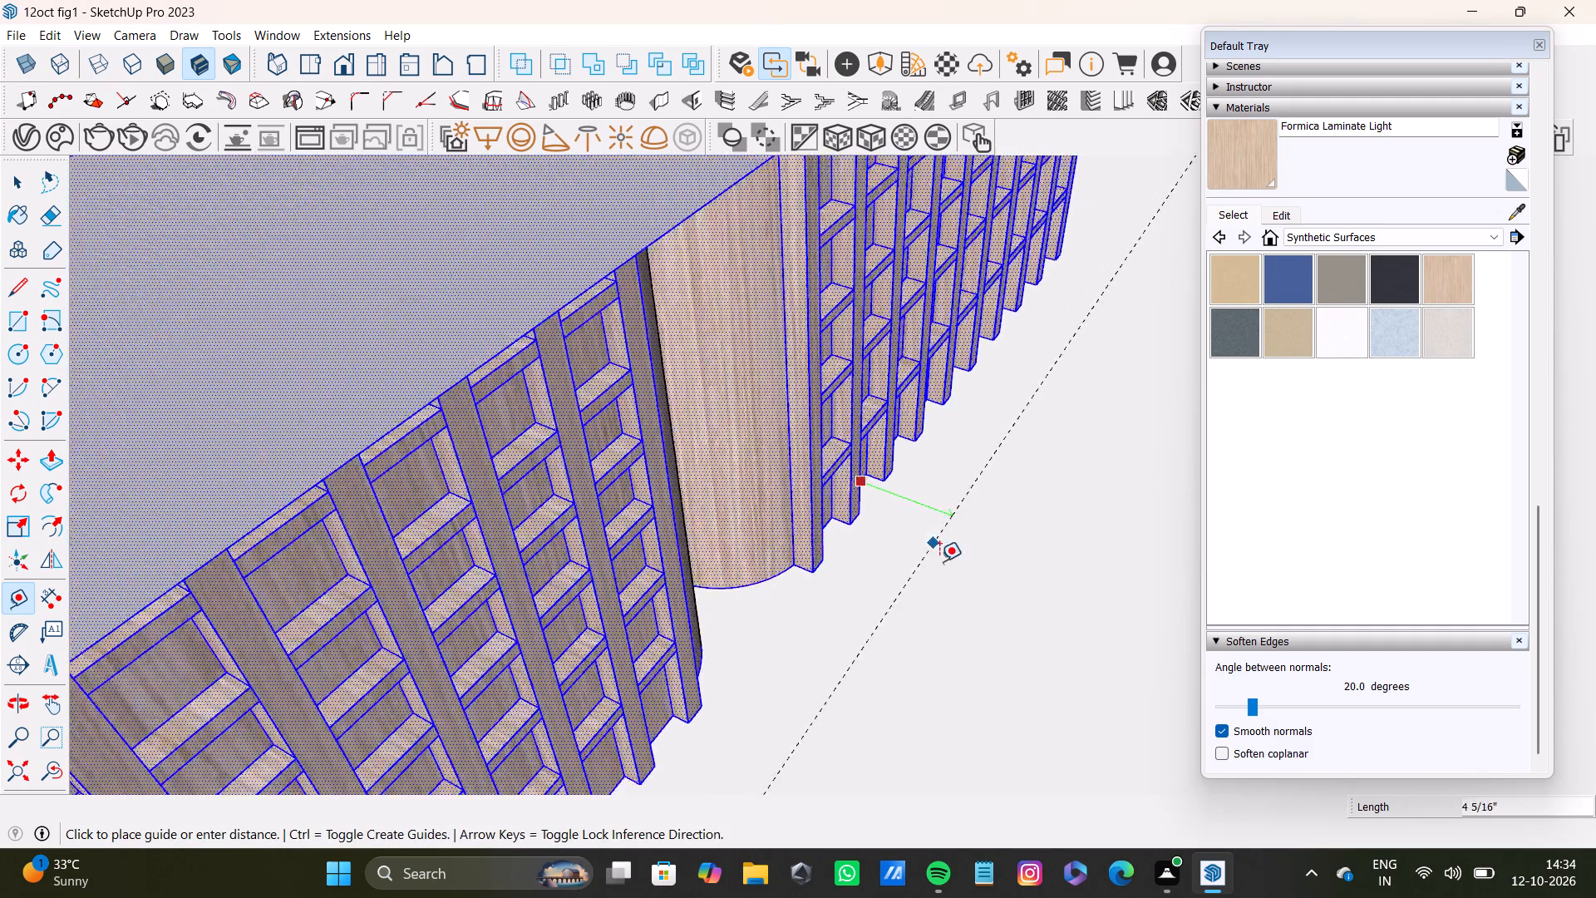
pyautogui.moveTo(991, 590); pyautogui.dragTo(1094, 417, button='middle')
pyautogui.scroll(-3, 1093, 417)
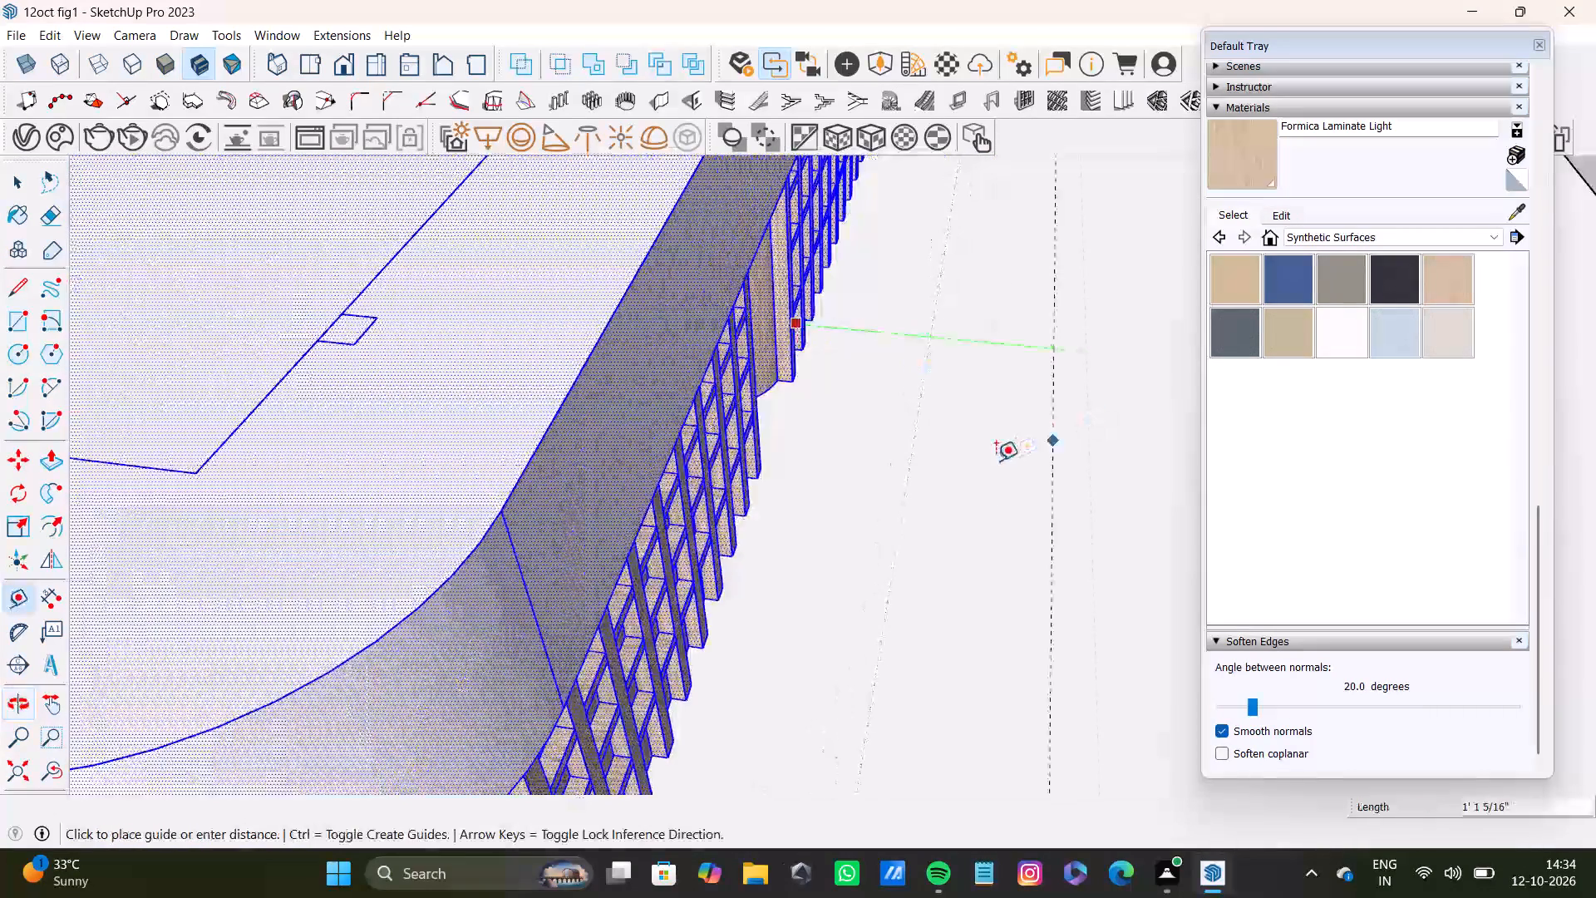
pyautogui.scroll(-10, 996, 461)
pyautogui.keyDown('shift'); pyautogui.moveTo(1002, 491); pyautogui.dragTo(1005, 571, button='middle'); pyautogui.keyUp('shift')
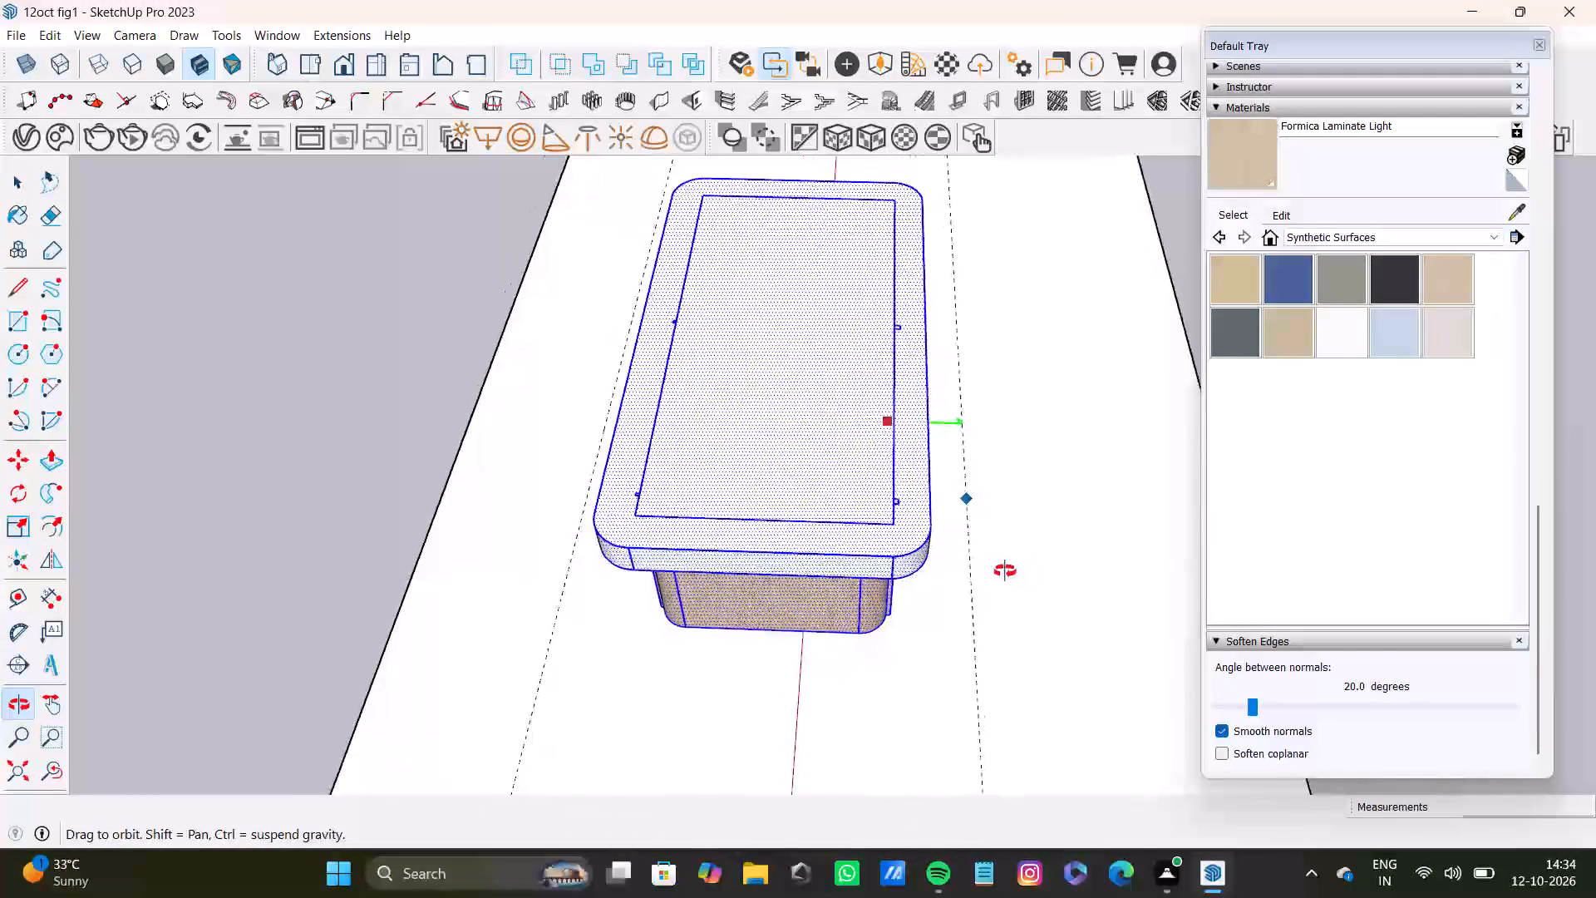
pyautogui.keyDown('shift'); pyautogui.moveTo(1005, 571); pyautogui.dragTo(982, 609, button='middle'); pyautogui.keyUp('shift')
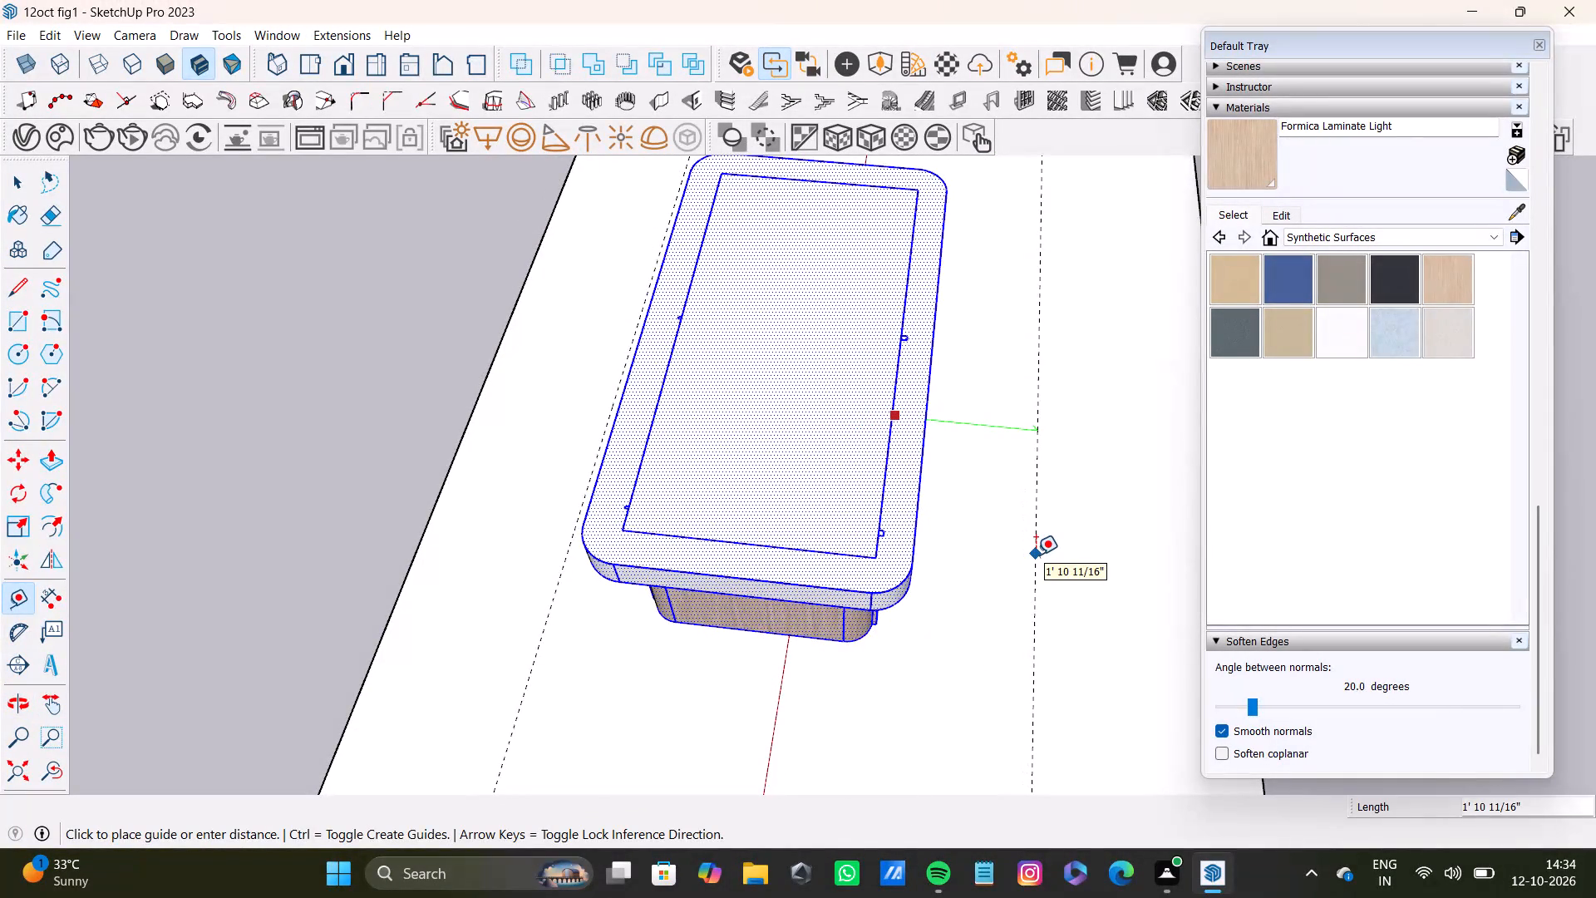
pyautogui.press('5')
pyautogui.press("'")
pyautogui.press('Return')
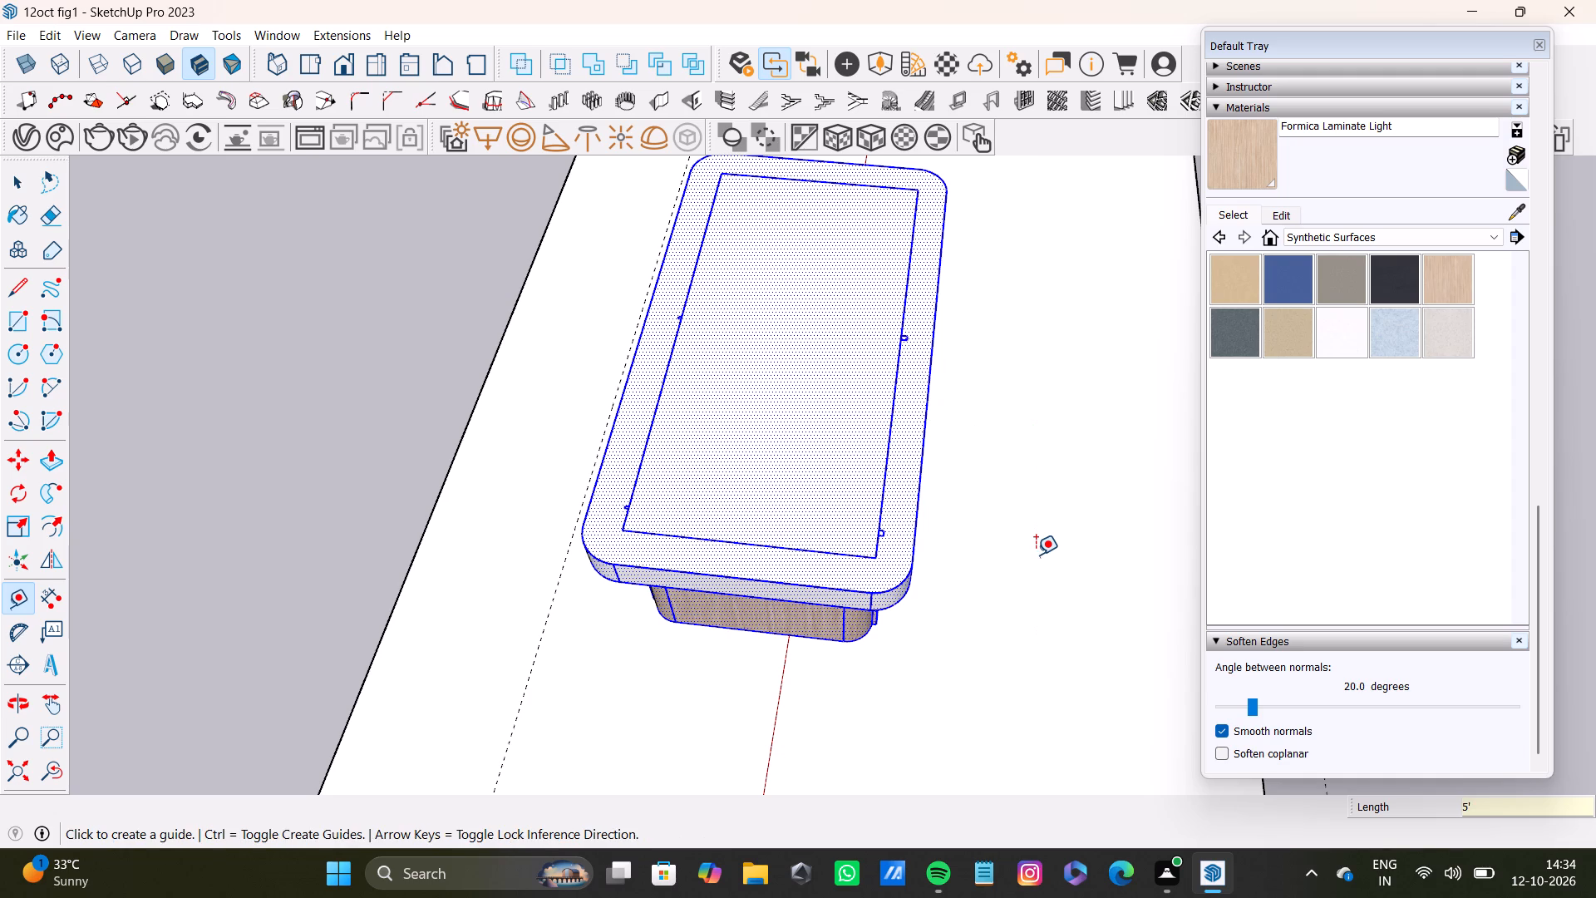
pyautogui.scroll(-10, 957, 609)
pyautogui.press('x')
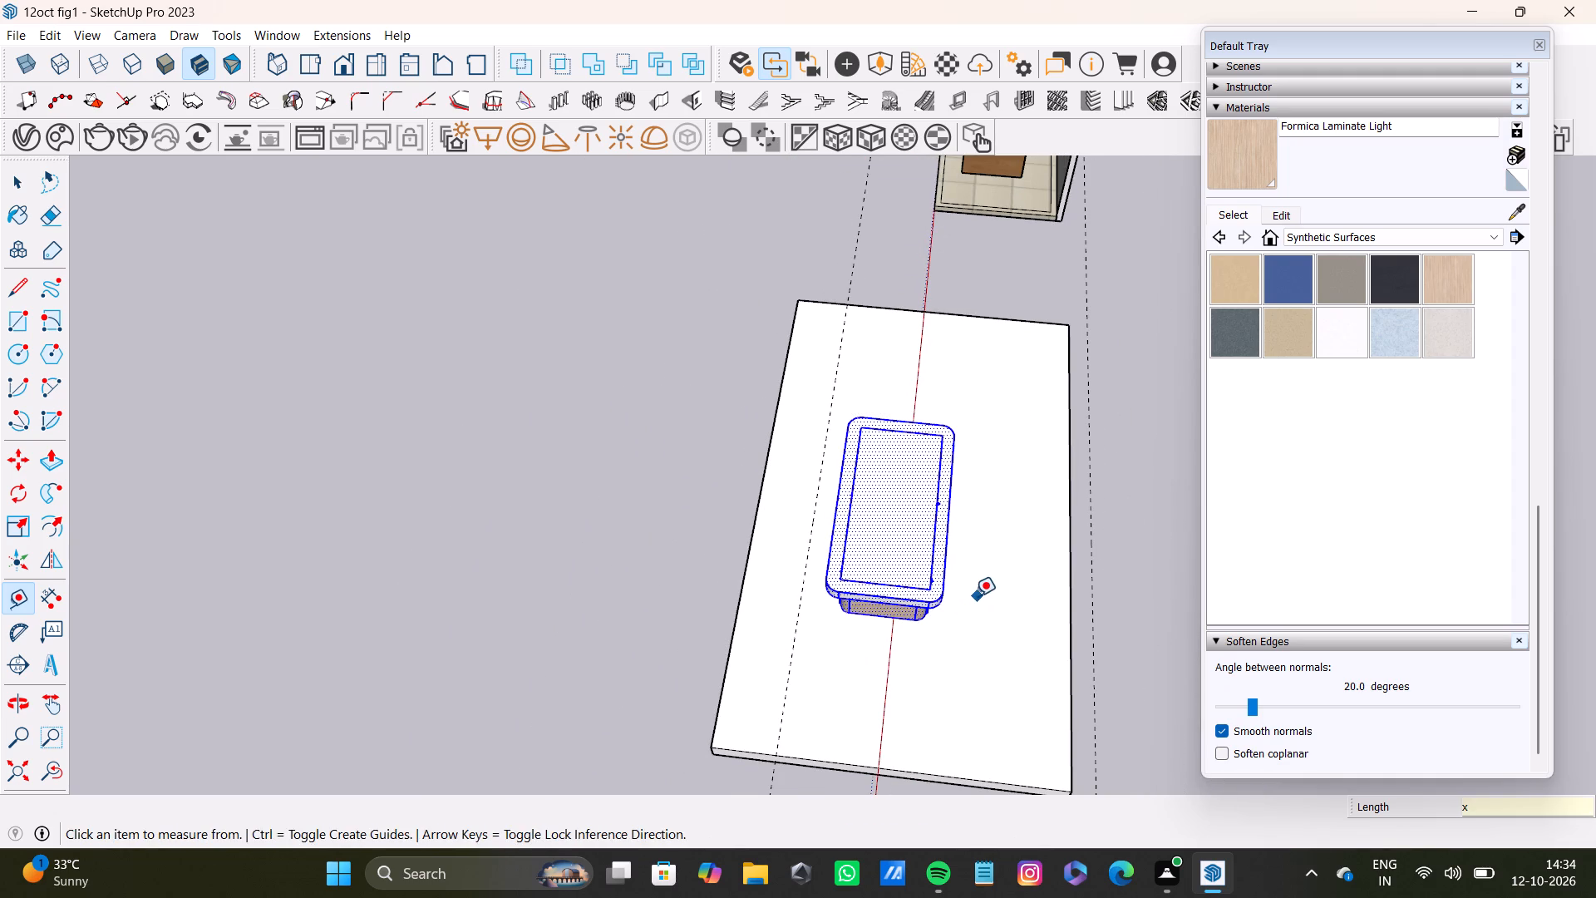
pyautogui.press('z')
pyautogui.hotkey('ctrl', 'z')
# Place a guide line freehand on the slab behind the lattice table, parallel to the boxes' rear bottom edge.
pyautogui.scroll(9, 982, 577)
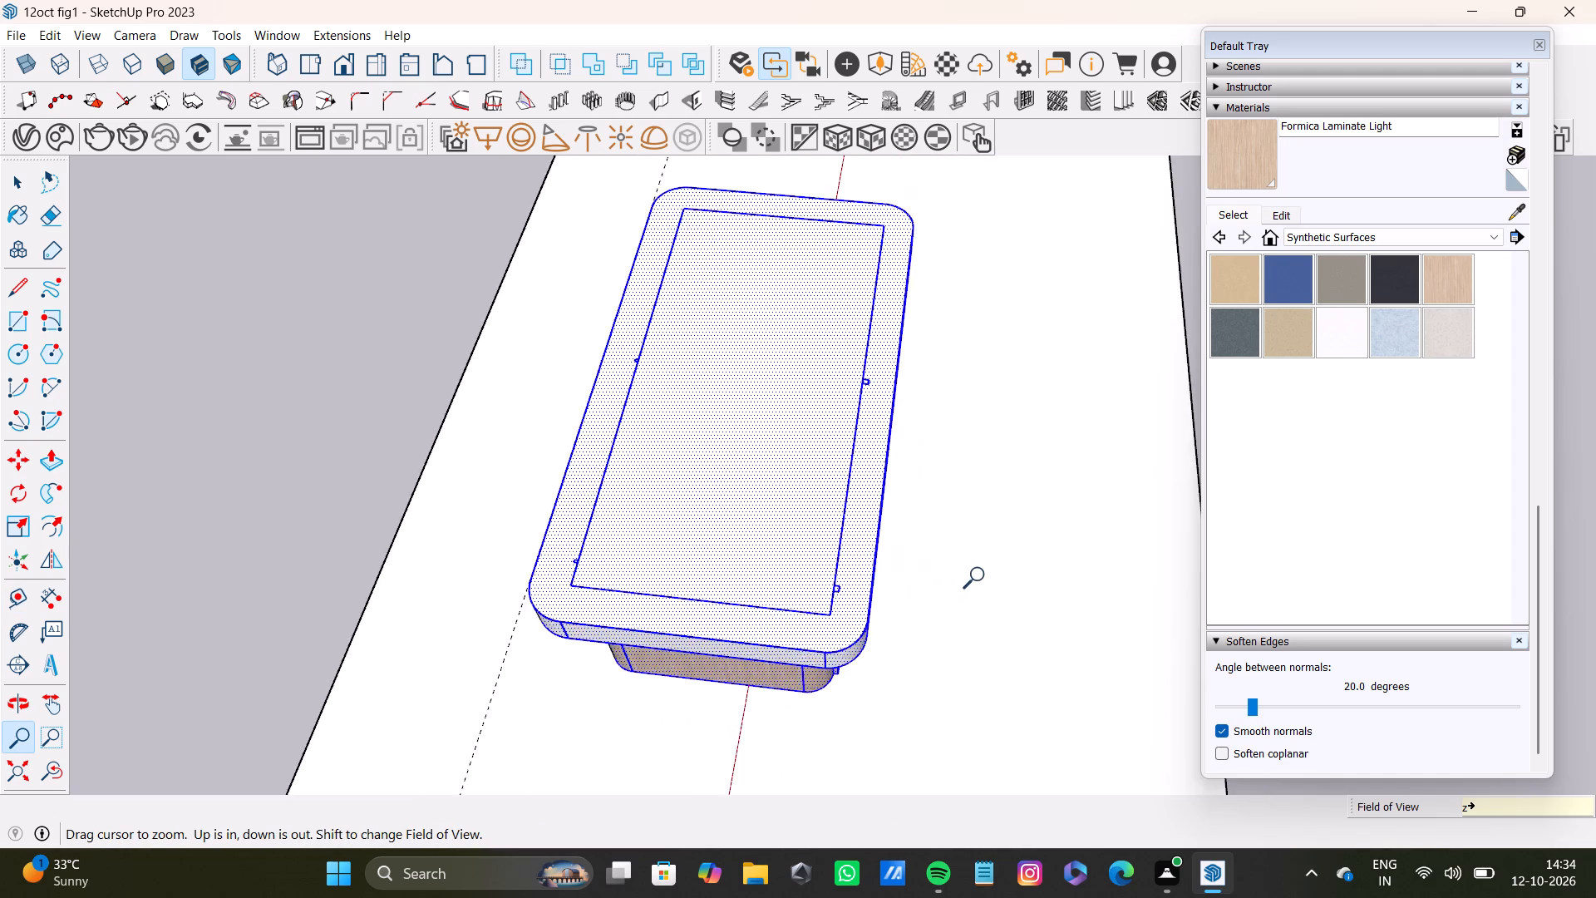
pyautogui.moveTo(1001, 564); pyautogui.dragTo(883, 559, button='middle')
pyautogui.scroll(5, 883, 559)
pyautogui.press('t')
pyautogui.moveTo(949, 535); pyautogui.dragTo(831, 503, button='middle')
pyautogui.scroll(12, 835, 506)
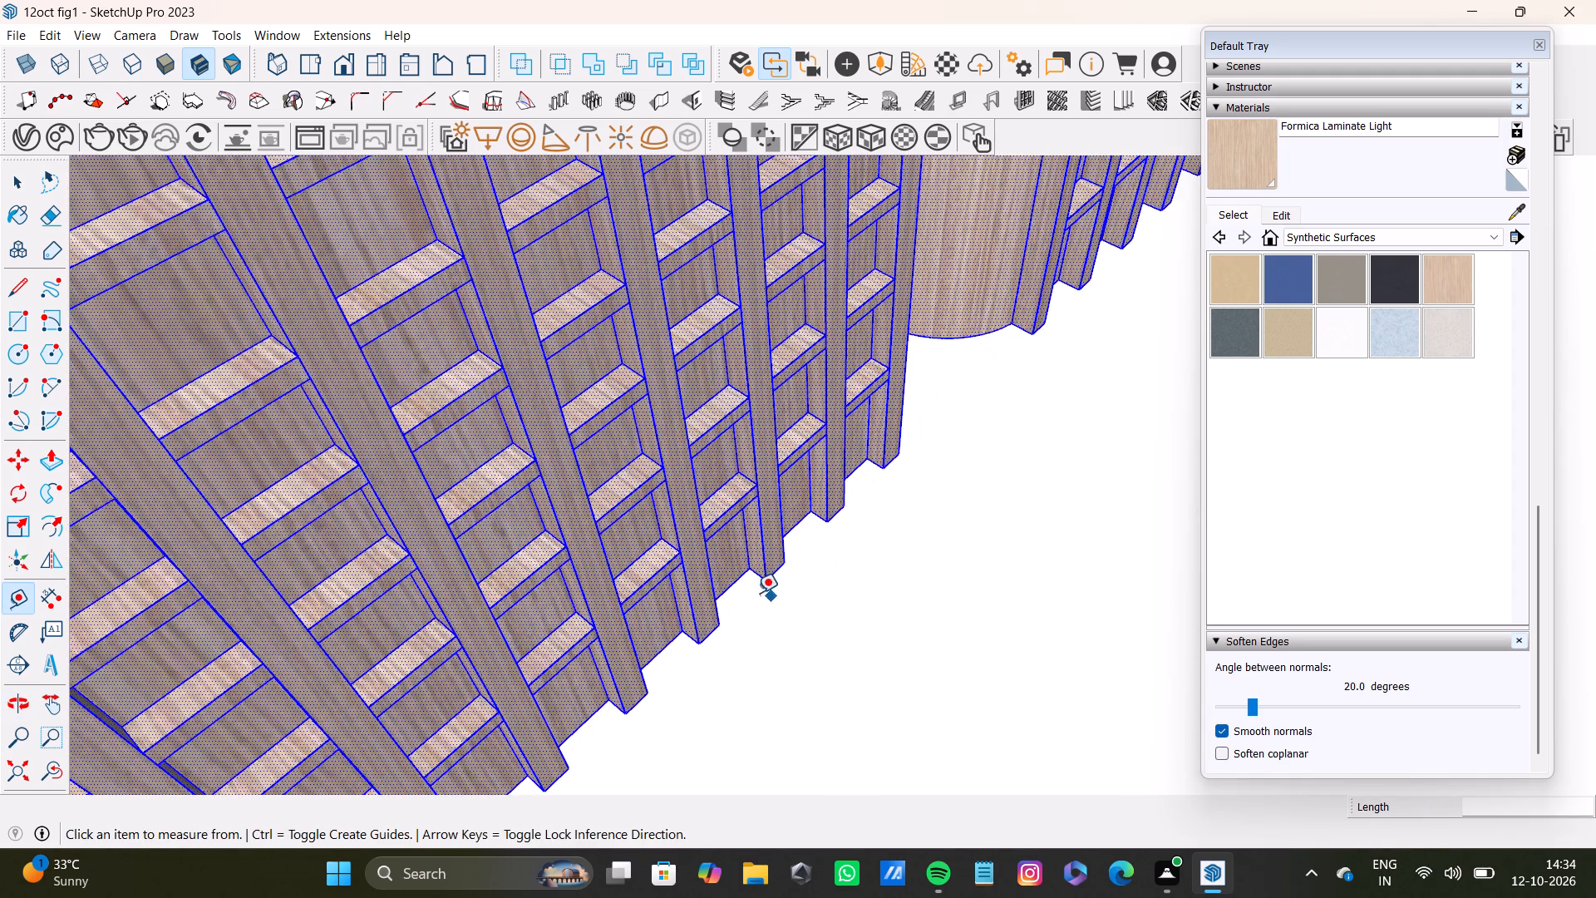
pyautogui.click(739, 582)
pyautogui.scroll(-5, 821, 631)
pyautogui.scroll(1, 908, 639)
pyautogui.scroll(-4, 909, 641)
pyautogui.press('space')
pyautogui.press('t')
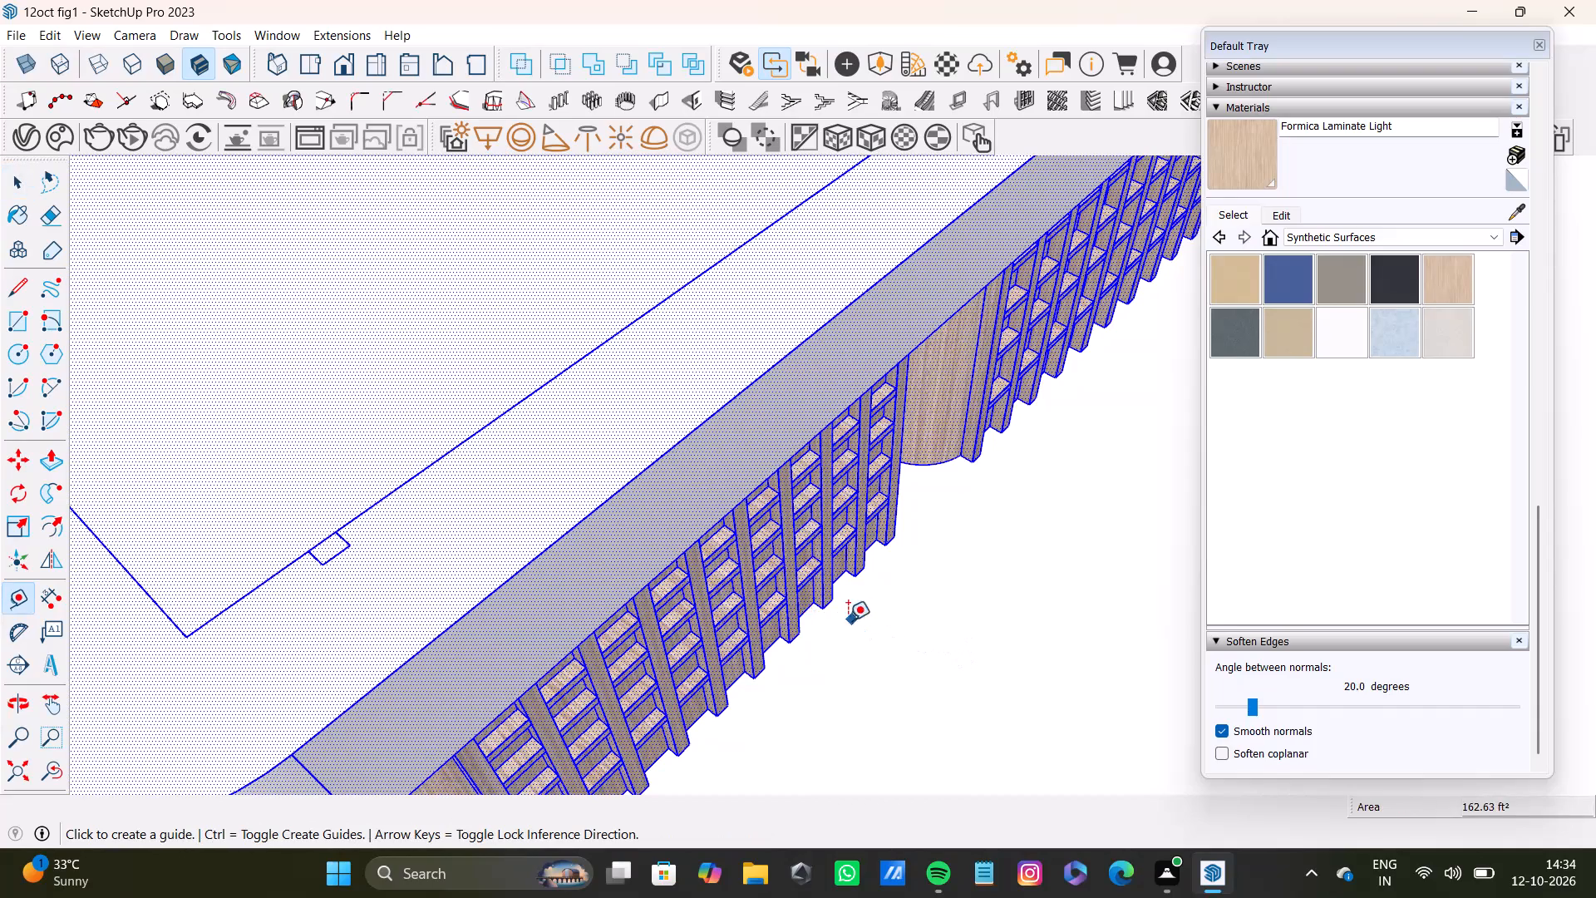
pyautogui.scroll(7, 808, 628)
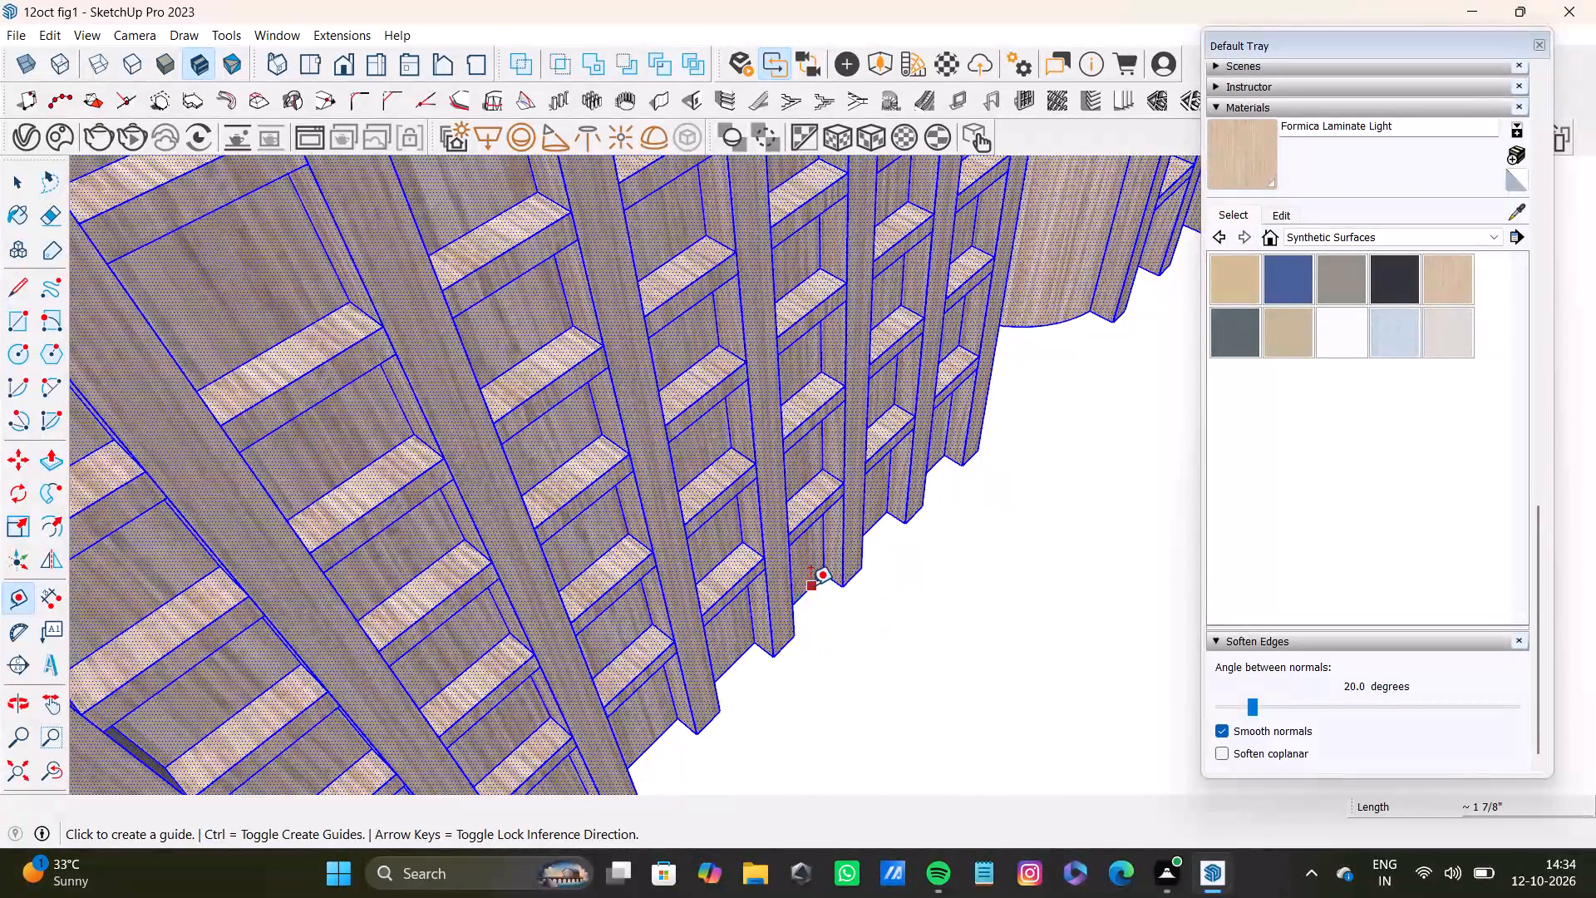
pyautogui.scroll(4, 810, 585)
pyautogui.click(810, 585)
pyautogui.scroll(-19, 981, 703)
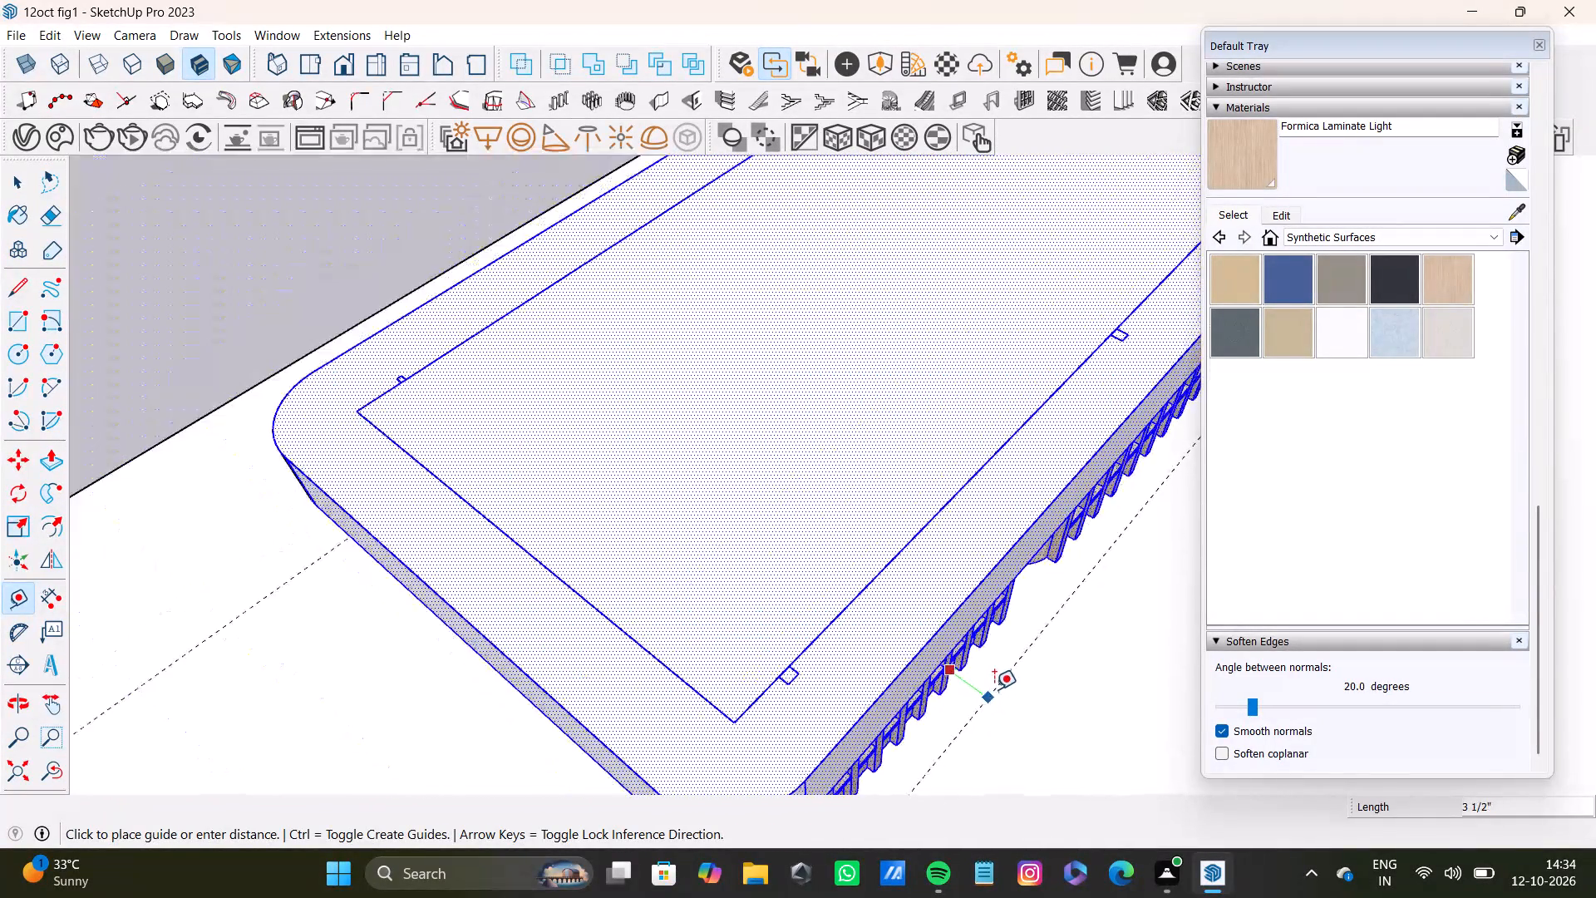
pyautogui.scroll(-2, 994, 689)
pyautogui.keyDown('shift'); pyautogui.moveTo(1005, 705); pyautogui.dragTo(1034, 610, button='middle'); pyautogui.keyUp('shift')
pyautogui.scroll(-4, 932, 650)
pyautogui.keyDown('shift'); pyautogui.moveTo(942, 651); pyautogui.dragTo(993, 491, button='middle'); pyautogui.keyUp('shift')
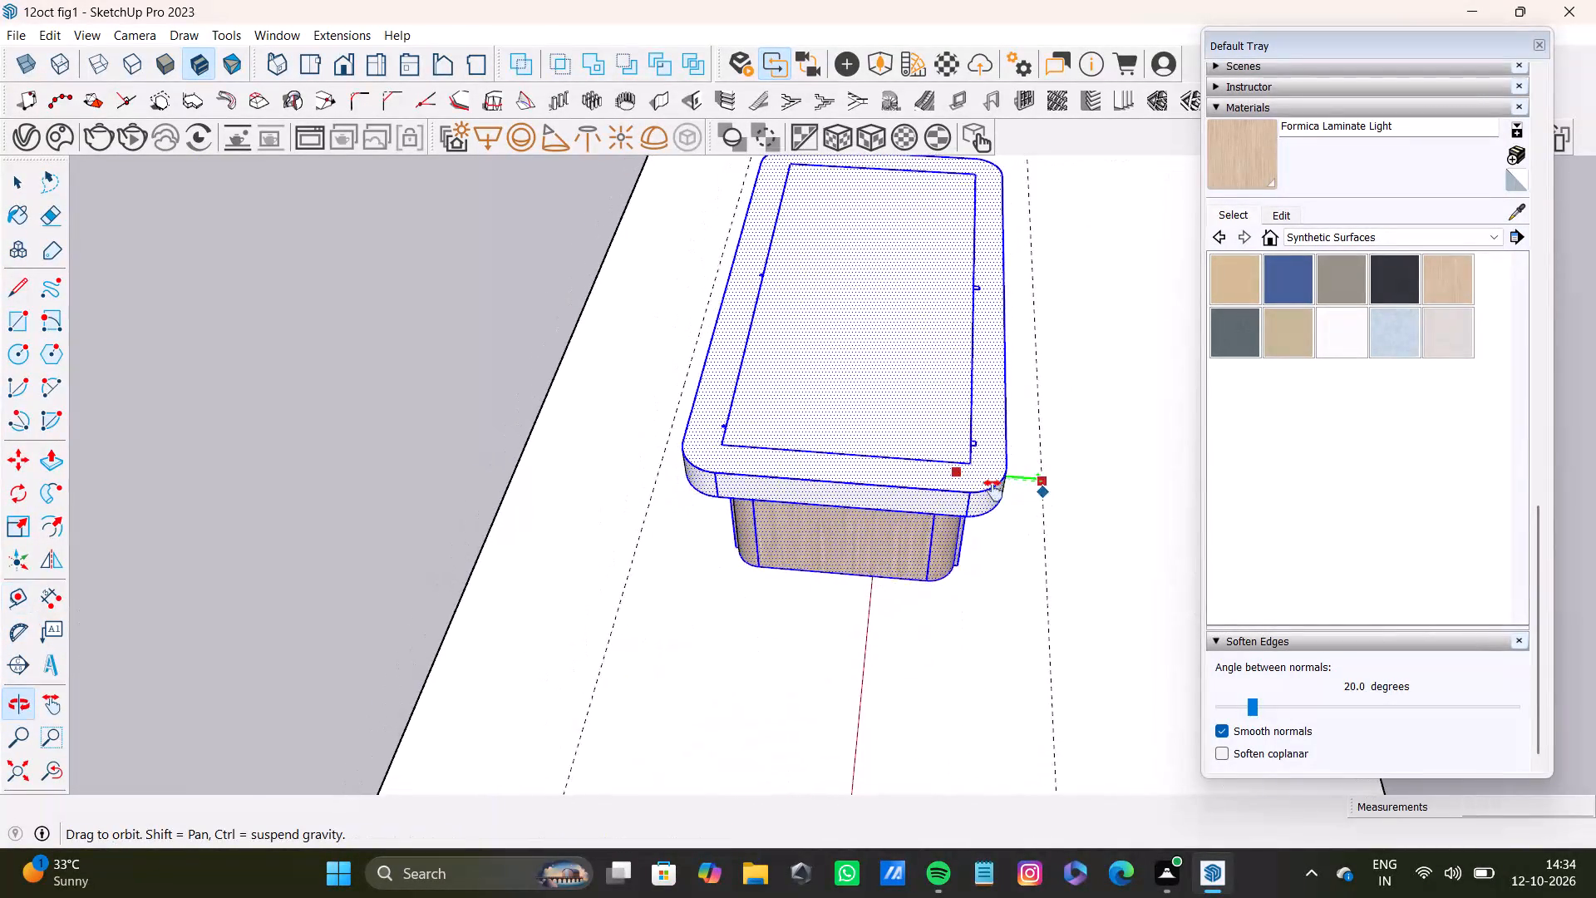
pyautogui.keyDown('shift'); pyautogui.moveTo(993, 491); pyautogui.dragTo(877, 579, button='middle'); pyautogui.keyUp('shift')
pyautogui.click(921, 572)
# Place a guide line about 1' 5" out from the bottom edge of the lattice table's short end facing the room set.
pyautogui.scroll(-3, 897, 586)
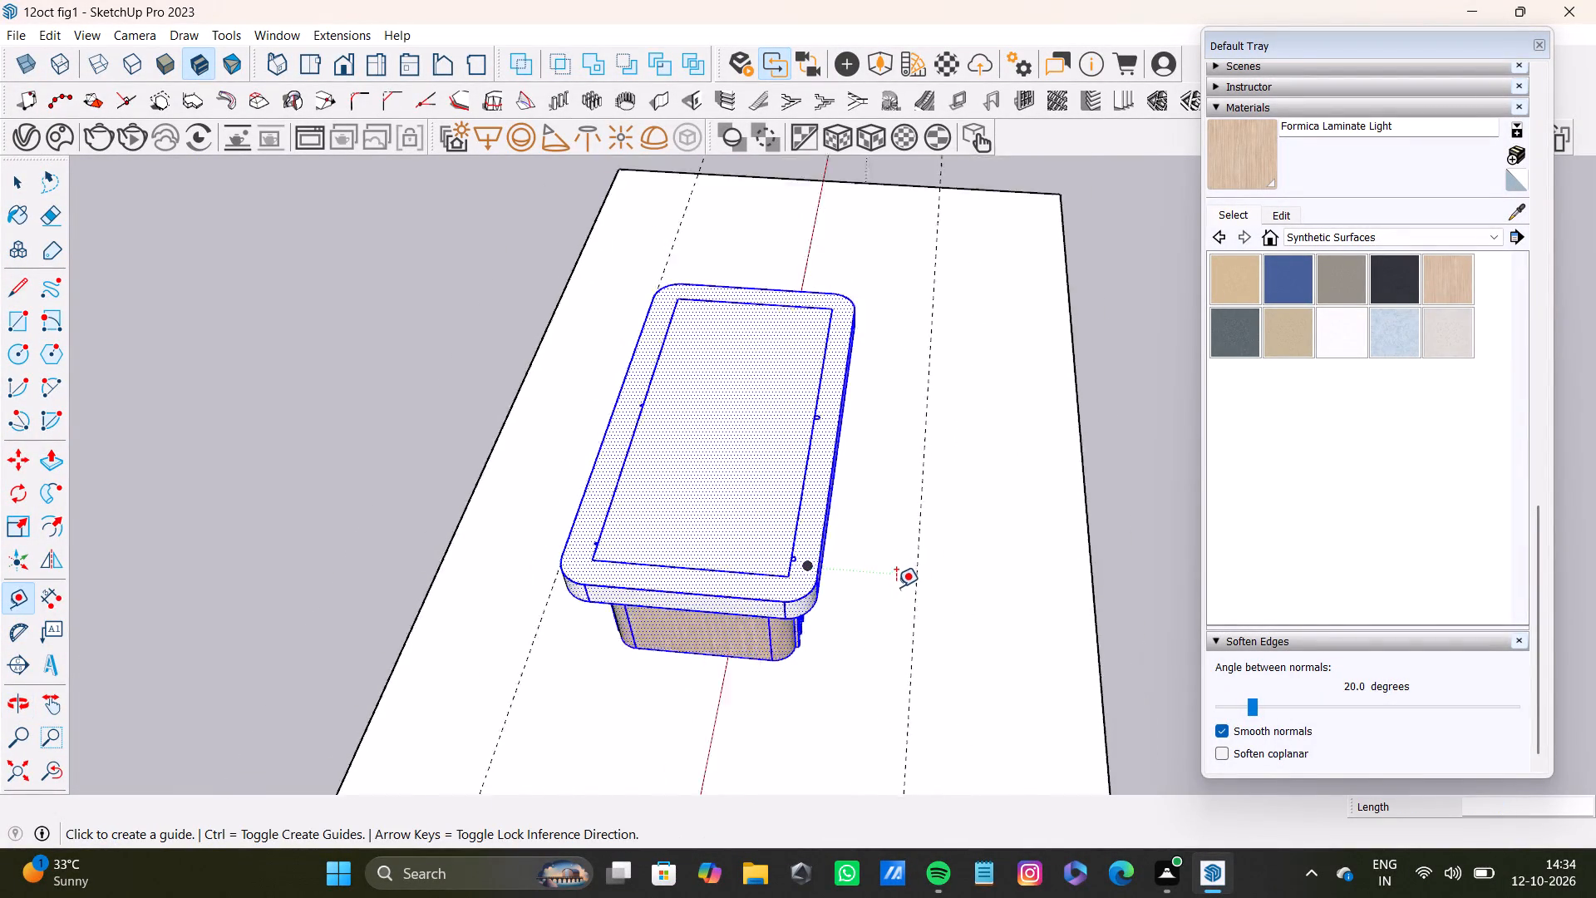
pyautogui.scroll(-6, 896, 587)
pyautogui.moveTo(884, 604); pyautogui.dragTo(1516, 640, button='middle')
pyautogui.scroll(4, 776, 599)
pyautogui.moveTo(790, 582); pyautogui.dragTo(901, 575, button='middle')
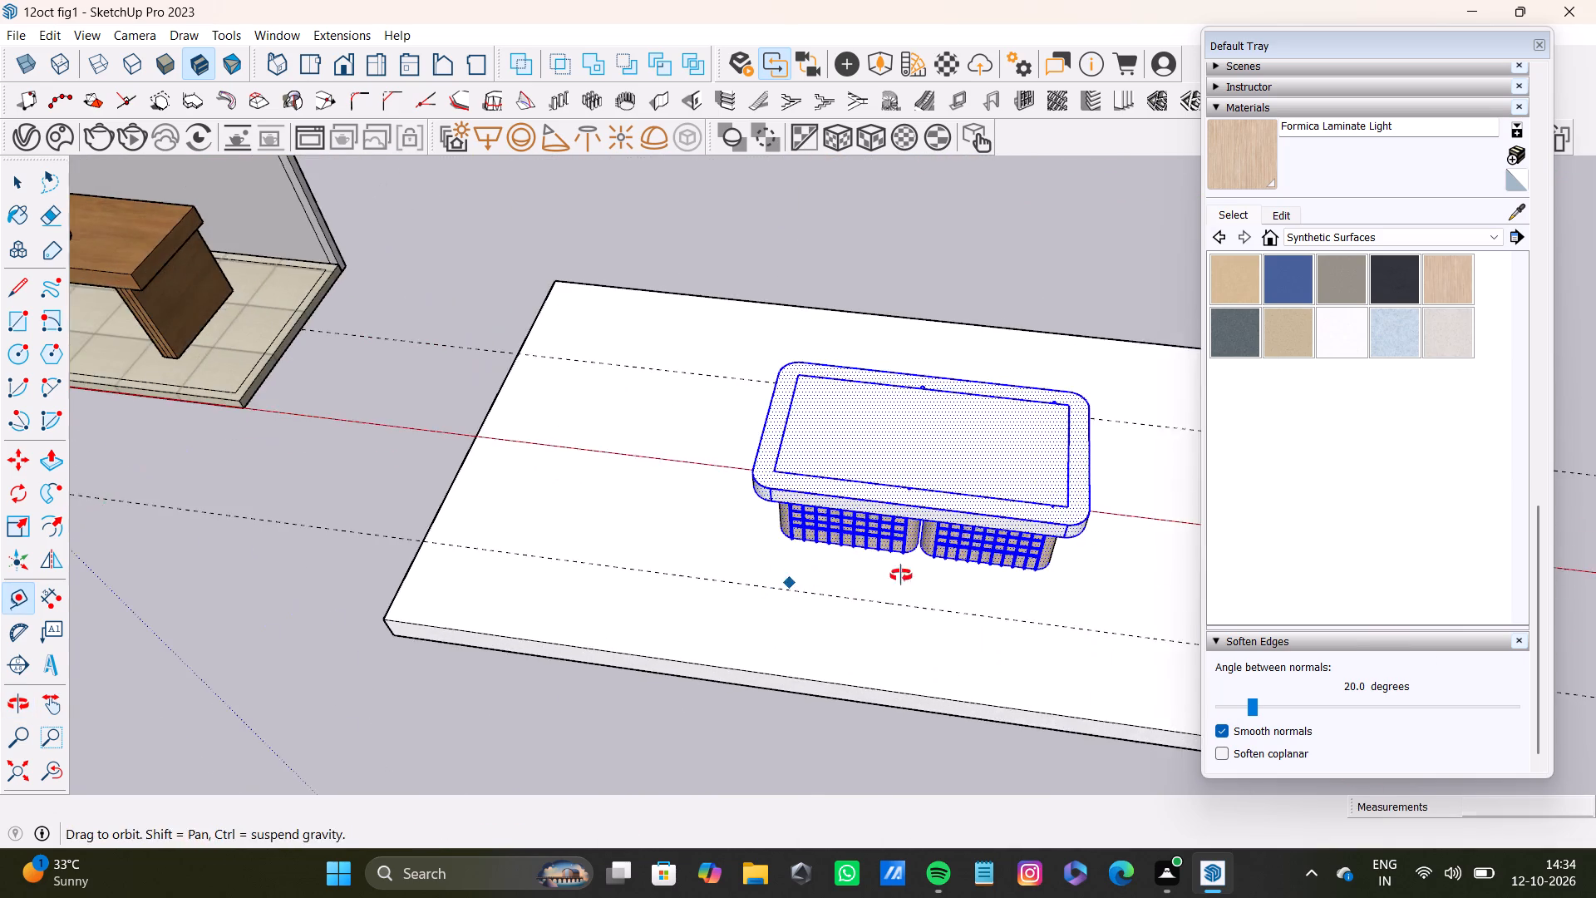
pyautogui.moveTo(901, 575); pyautogui.dragTo(1172, 575, button='middle')
pyautogui.scroll(8, 1172, 575)
pyautogui.moveTo(703, 513); pyautogui.dragTo(695, 520)
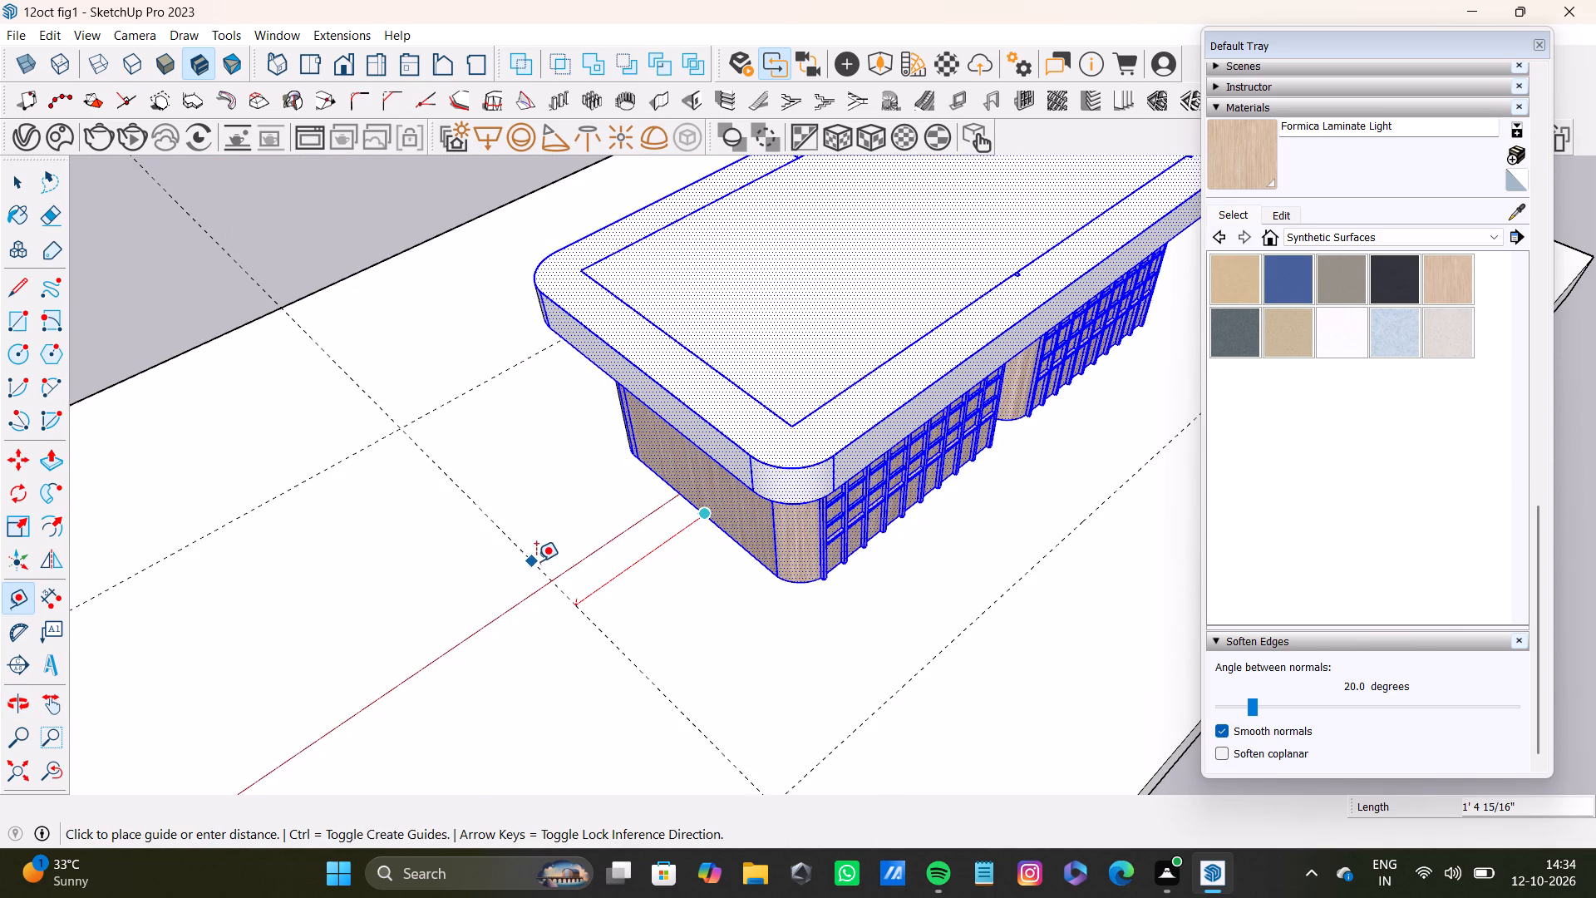
pyautogui.click(537, 561)
# Place a guide line about 1' 3" out from the bottom edge of the lattice table's short end farthest from the room set.
pyautogui.scroll(-5, 584, 561)
pyautogui.moveTo(697, 546); pyautogui.dragTo(301, 549, button='middle')
pyautogui.scroll(-4, 301, 549)
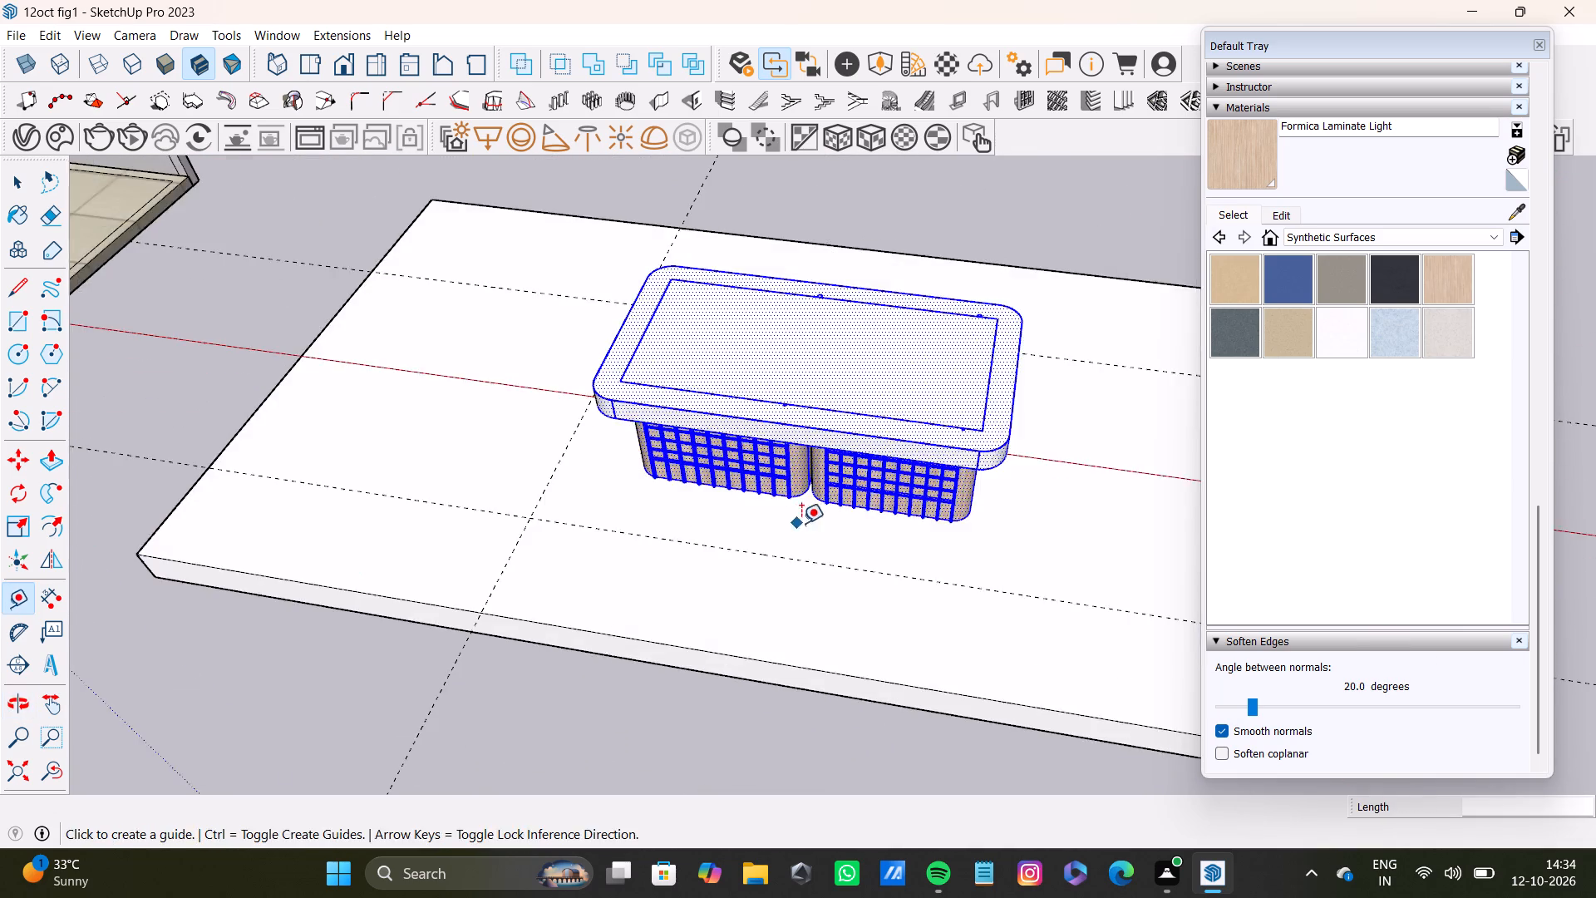
pyautogui.keyDown('shift'); pyautogui.moveTo(805, 514); pyautogui.dragTo(585, 586, button='middle'); pyautogui.keyUp('shift')
pyautogui.scroll(6, 754, 580)
pyautogui.moveTo(680, 525); pyautogui.dragTo(687, 526)
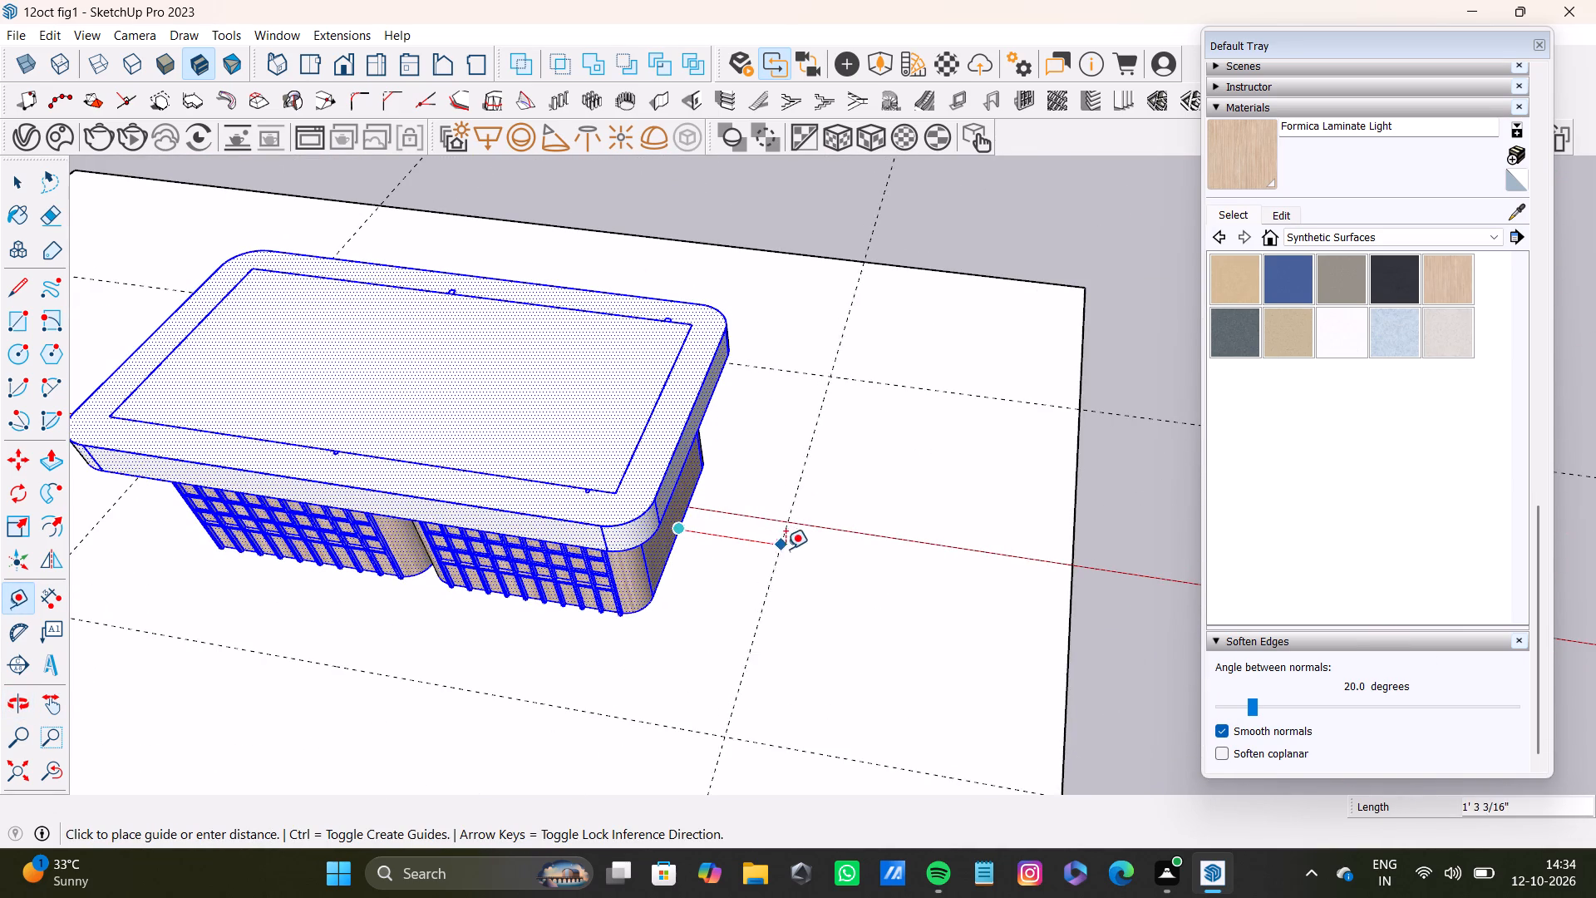
pyautogui.click(774, 548)
# Draw a square of about 3 5/8" on the slab in front of the lattice table, with one side on the front guide line.
pyautogui.scroll(-8, 722, 576)
pyautogui.keyDown('shift'); pyautogui.moveTo(717, 589); pyautogui.dragTo(1024, 595, button='middle'); pyautogui.keyUp('shift')
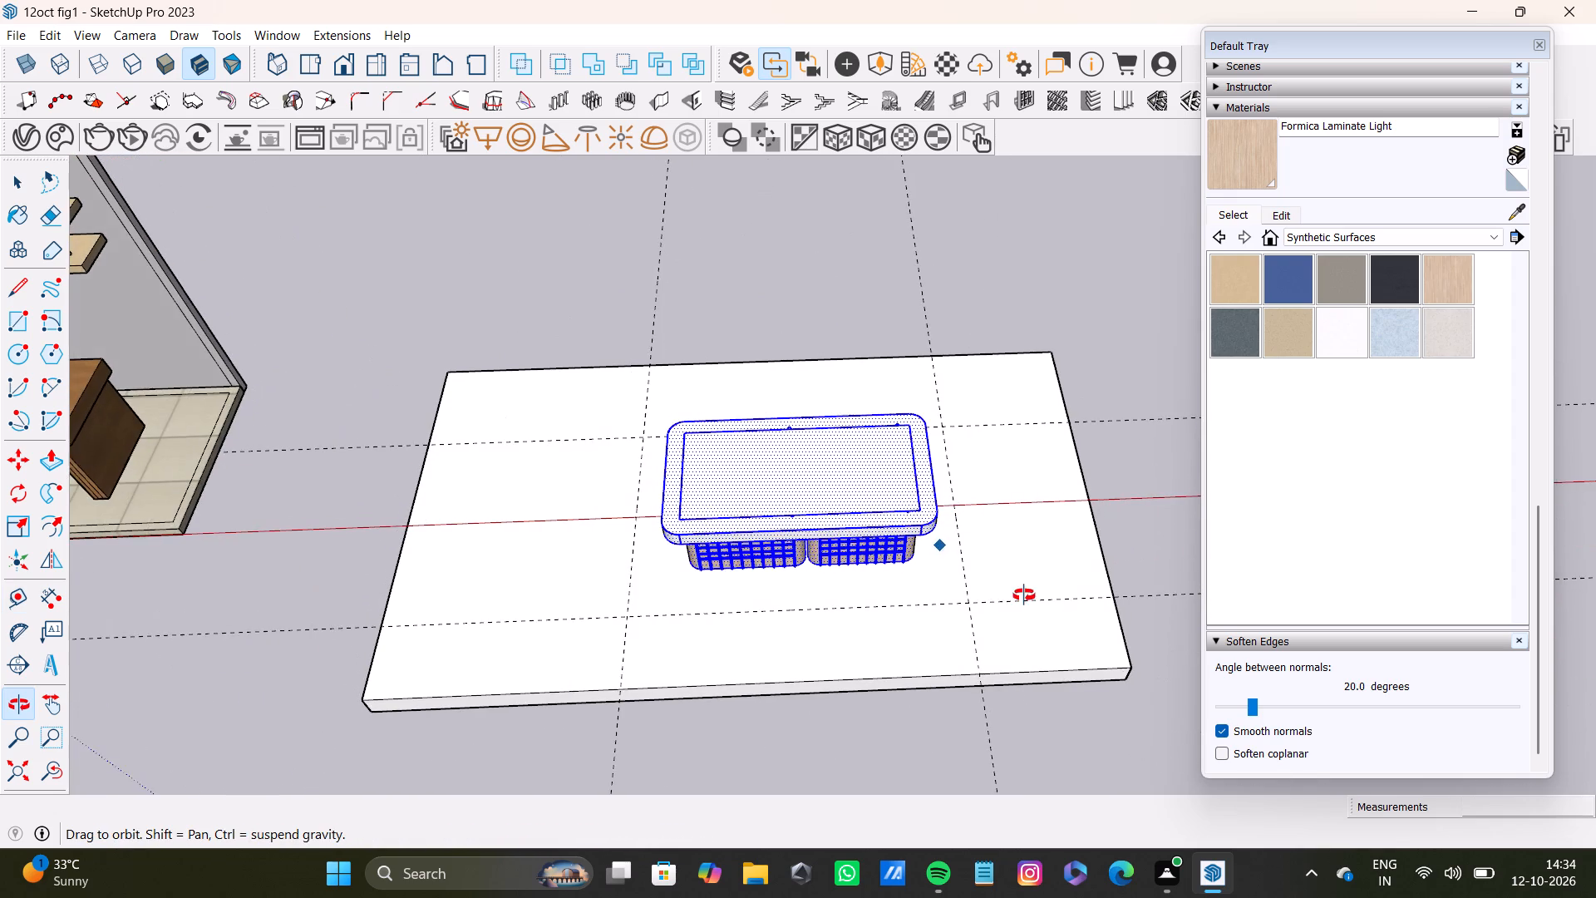
pyautogui.keyDown('shift'); pyautogui.moveTo(1024, 595); pyautogui.dragTo(1028, 594, button='middle'); pyautogui.keyUp('shift')
pyautogui.click(14, 323)
pyautogui.scroll(7, 586, 565)
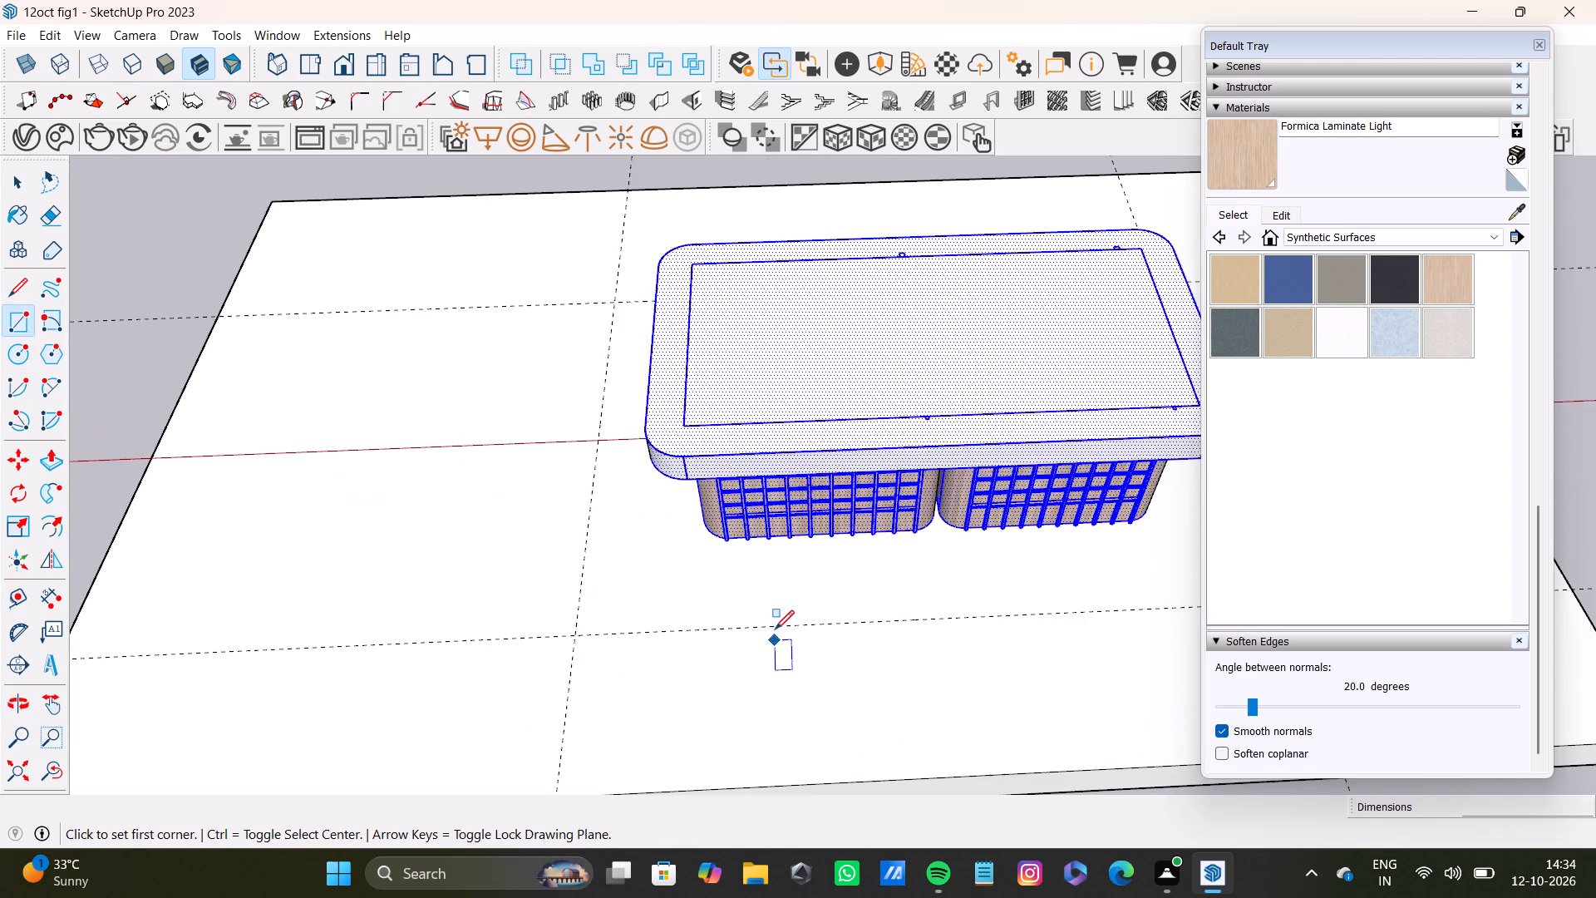
pyautogui.scroll(3, 775, 629)
pyautogui.click(748, 597)
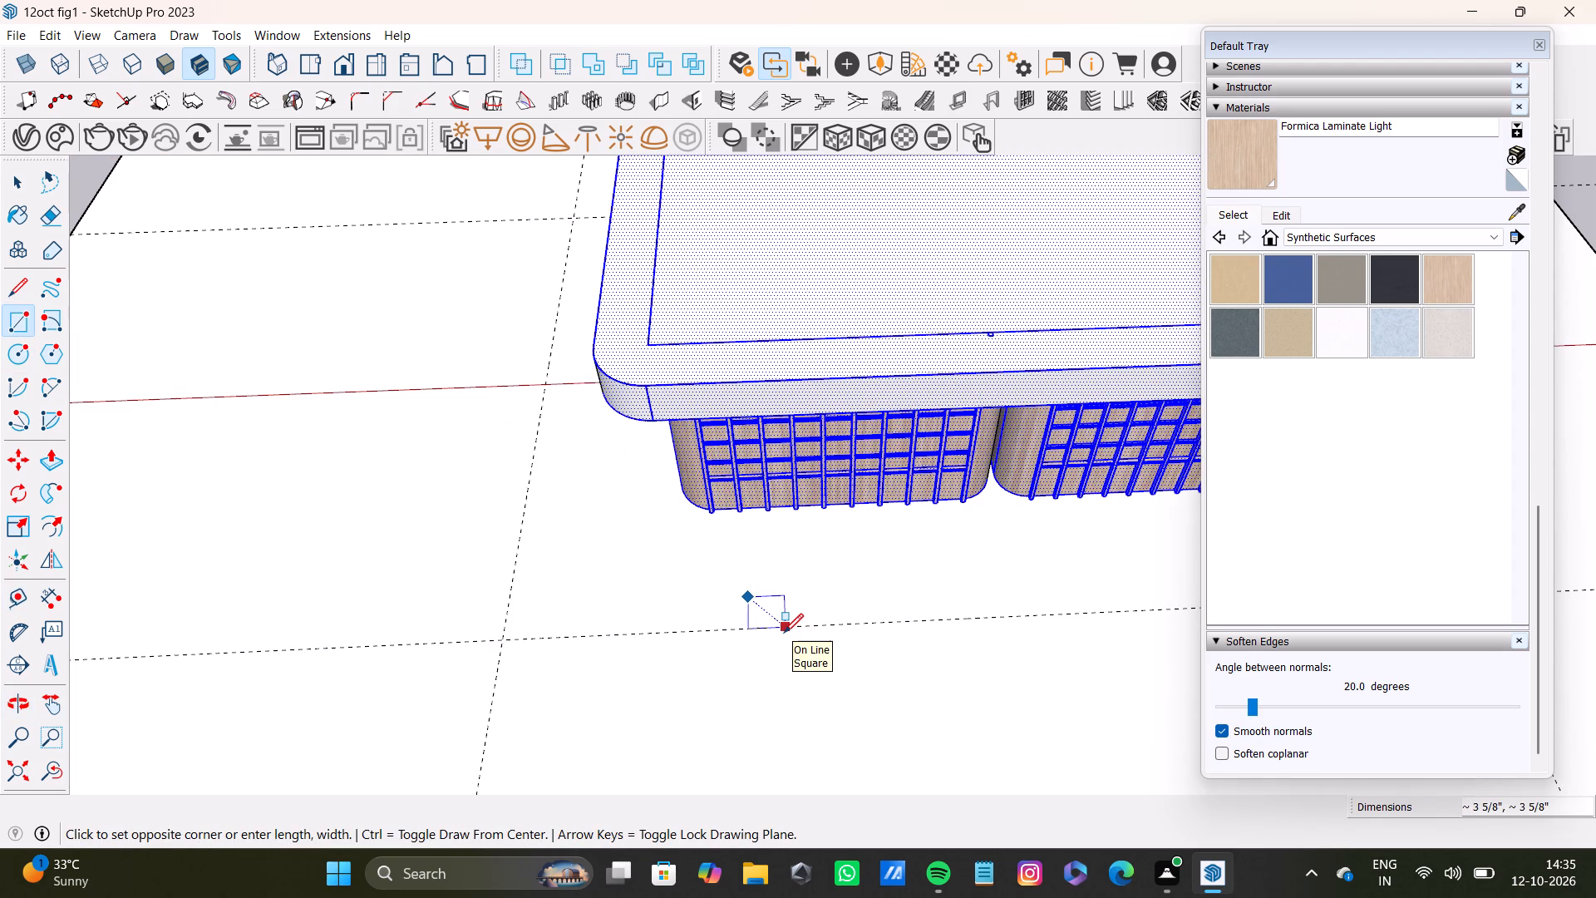
pyautogui.click(784, 633)
# Copy the small square about 1' 5 7/8" along the front guide line, away from the room set.
pyautogui.scroll(-3, 878, 609)
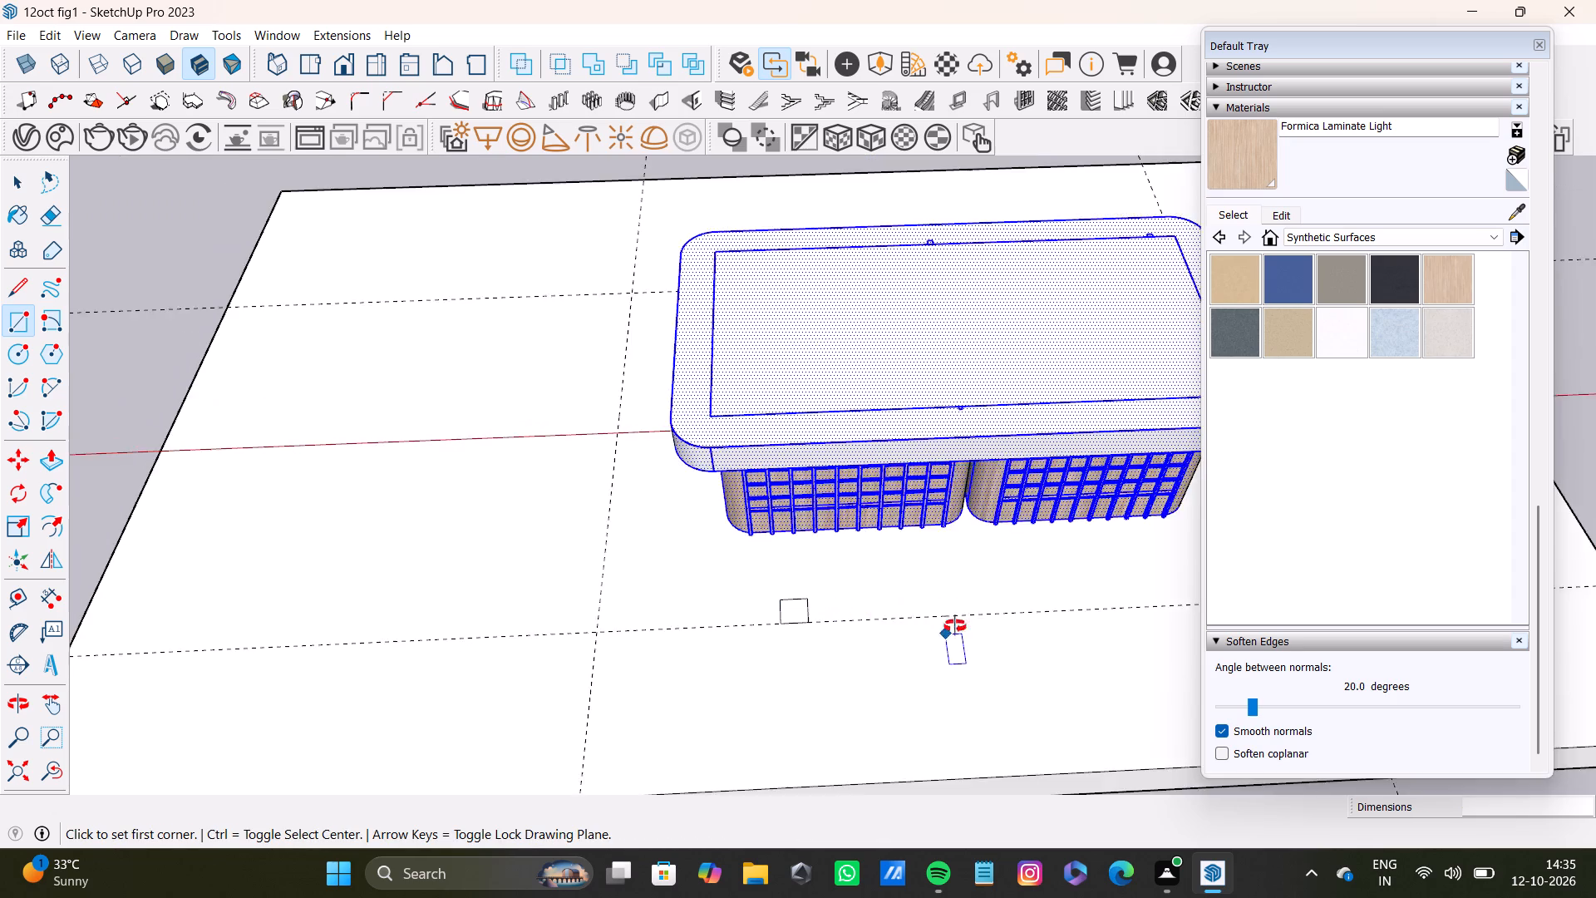
pyautogui.moveTo(955, 632); pyautogui.dragTo(861, 471, button='middle')
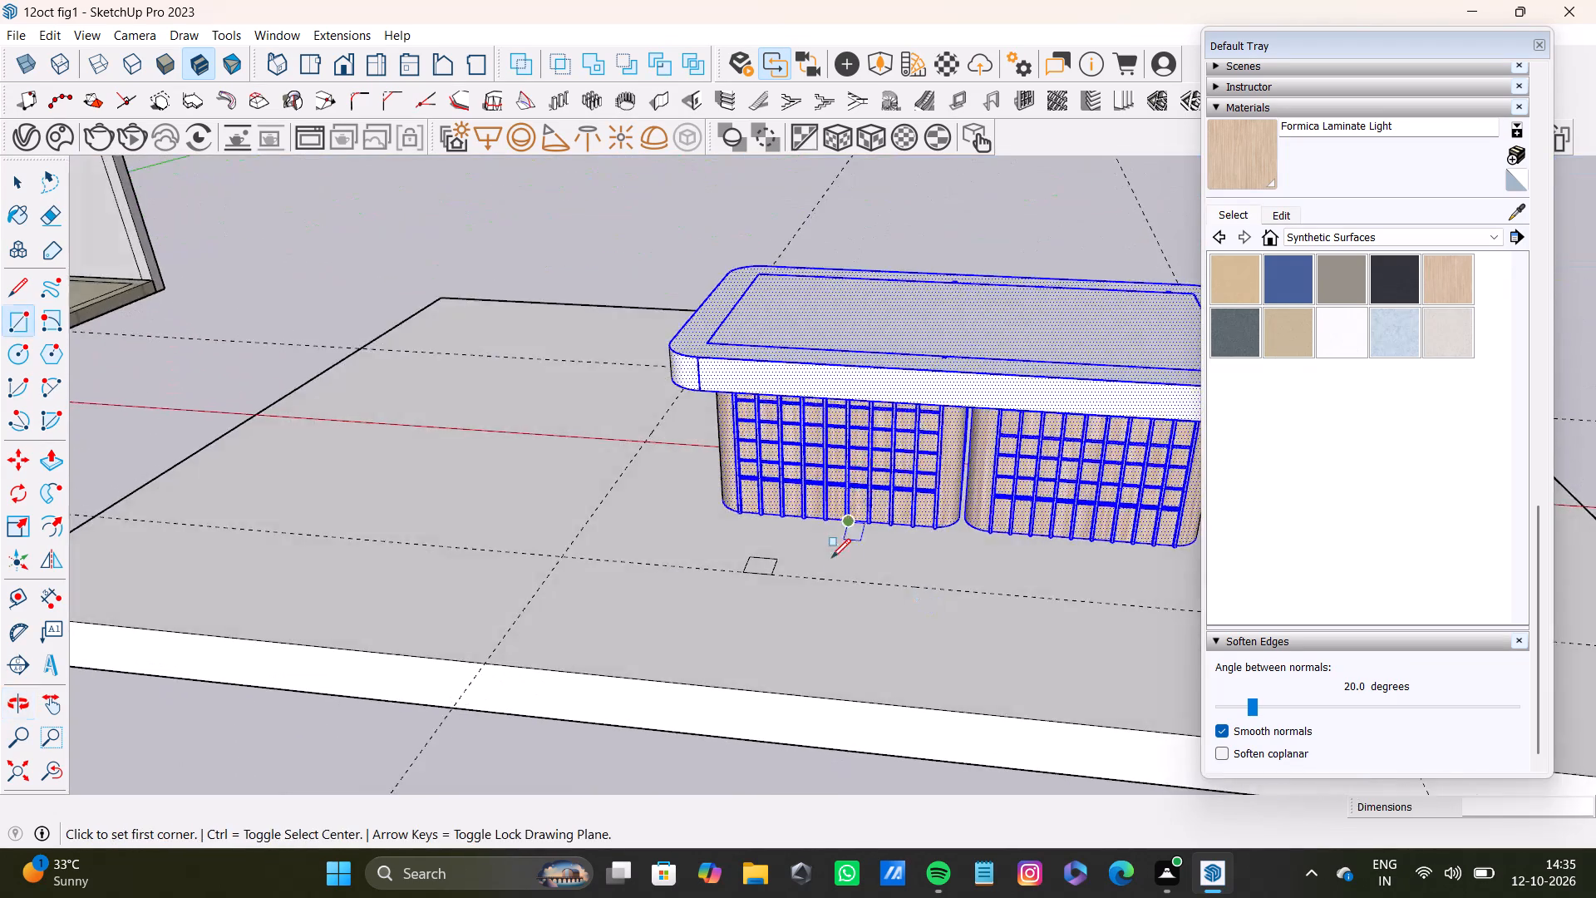
pyautogui.scroll(8, 831, 558)
pyautogui.moveTo(835, 559); pyautogui.dragTo(944, 606, button='middle')
pyautogui.press('space')
pyautogui.moveTo(704, 562); pyautogui.dragTo(851, 713)
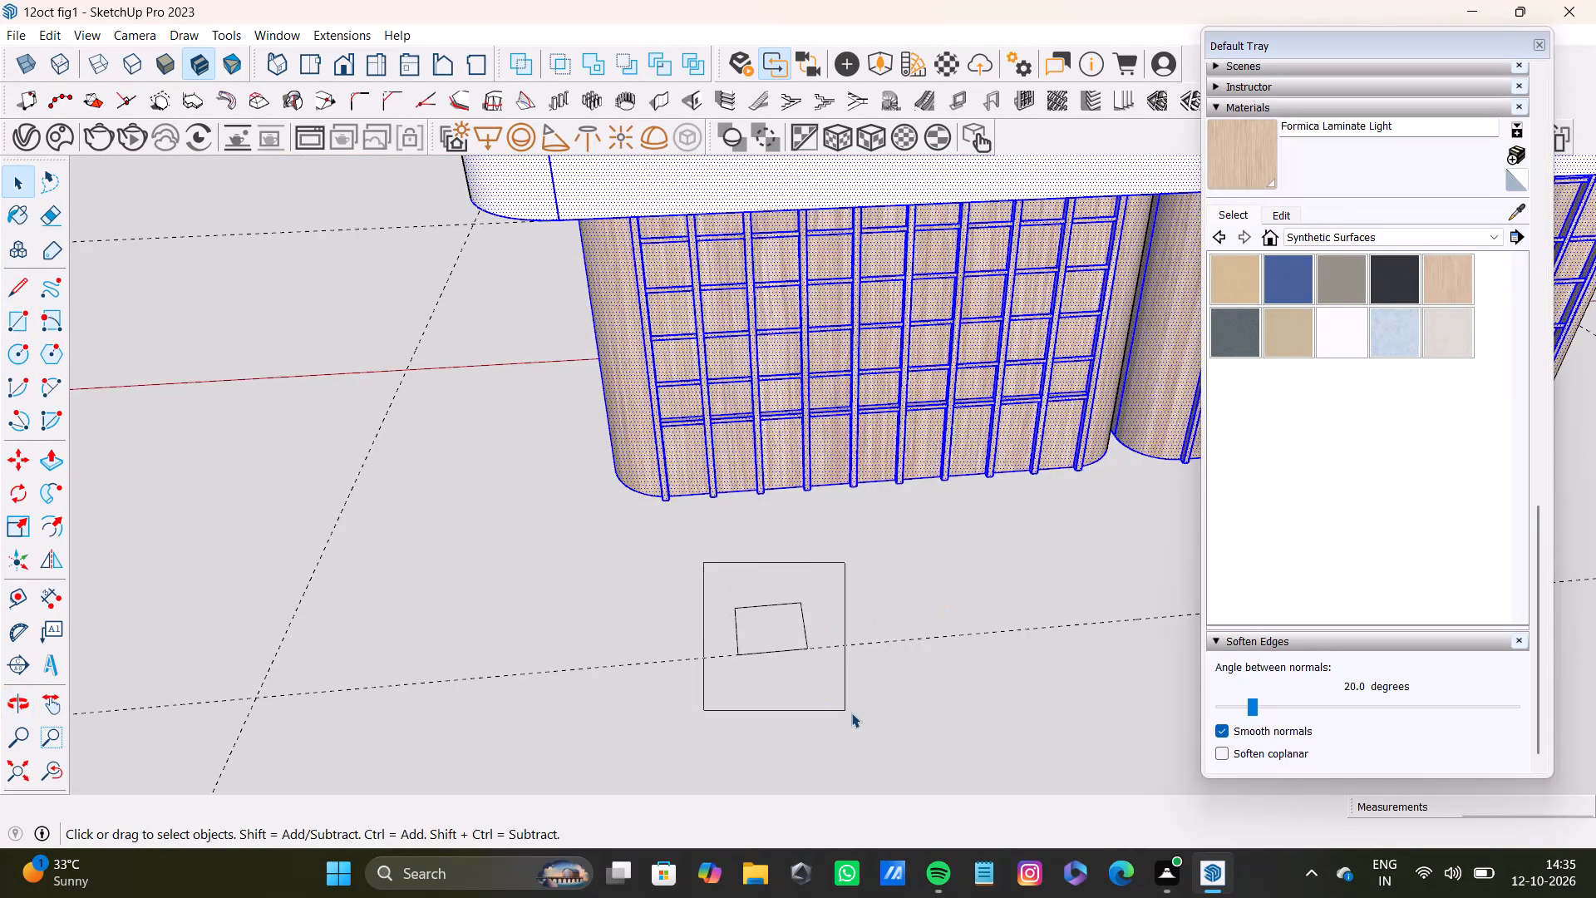
pyautogui.moveTo(851, 713); pyautogui.dragTo(852, 710)
pyautogui.press('m')
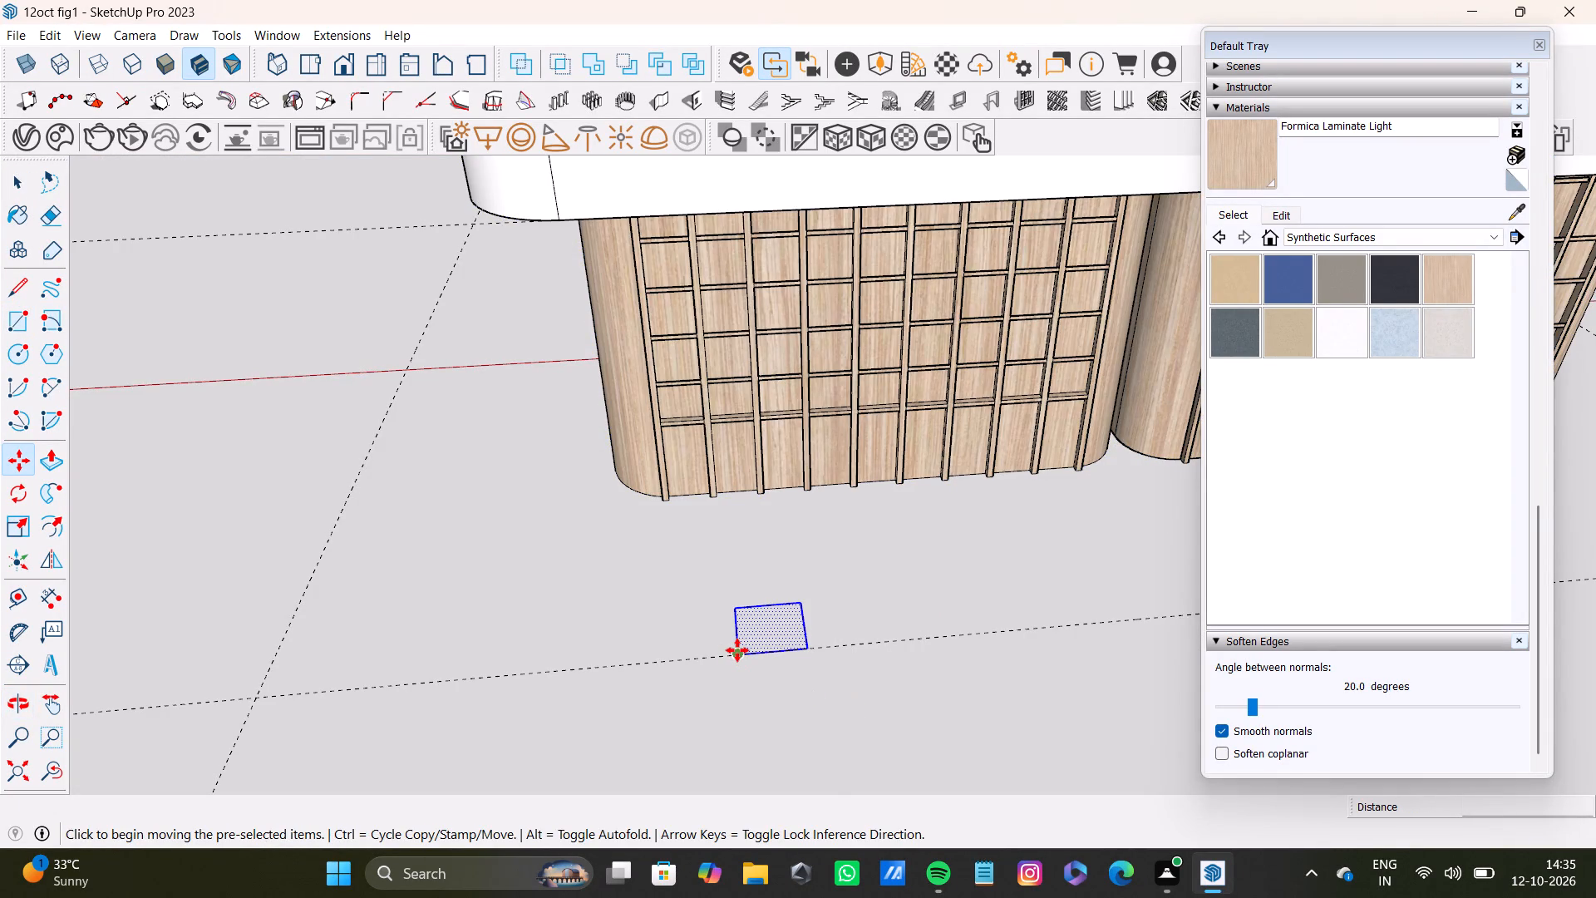
pyautogui.keyDown('ctrl'); pyautogui.click(738, 649); pyautogui.keyUp('ctrl')
pyautogui.scroll(-3, 935, 644)
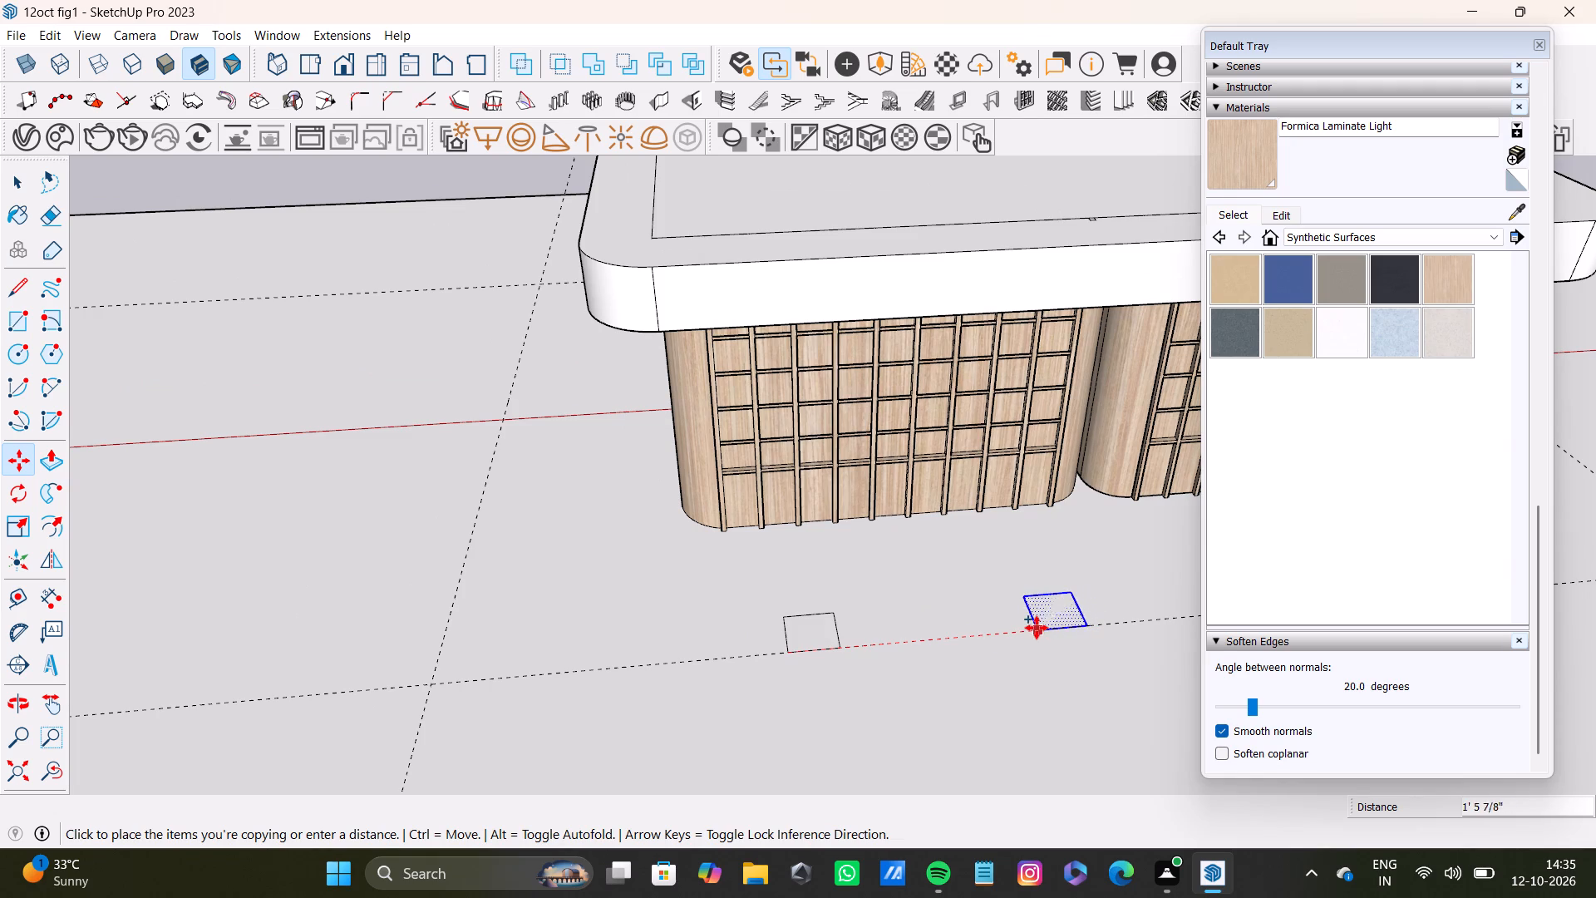
pyautogui.click(1037, 628)
# Copy the second square about 1' 1/8" straight out from the guide line, away from the lattice table.
pyautogui.scroll(-5, 1037, 629)
pyautogui.keyDown('shift'); pyautogui.moveTo(1038, 629); pyautogui.dragTo(912, 654, button='middle'); pyautogui.keyUp('shift')
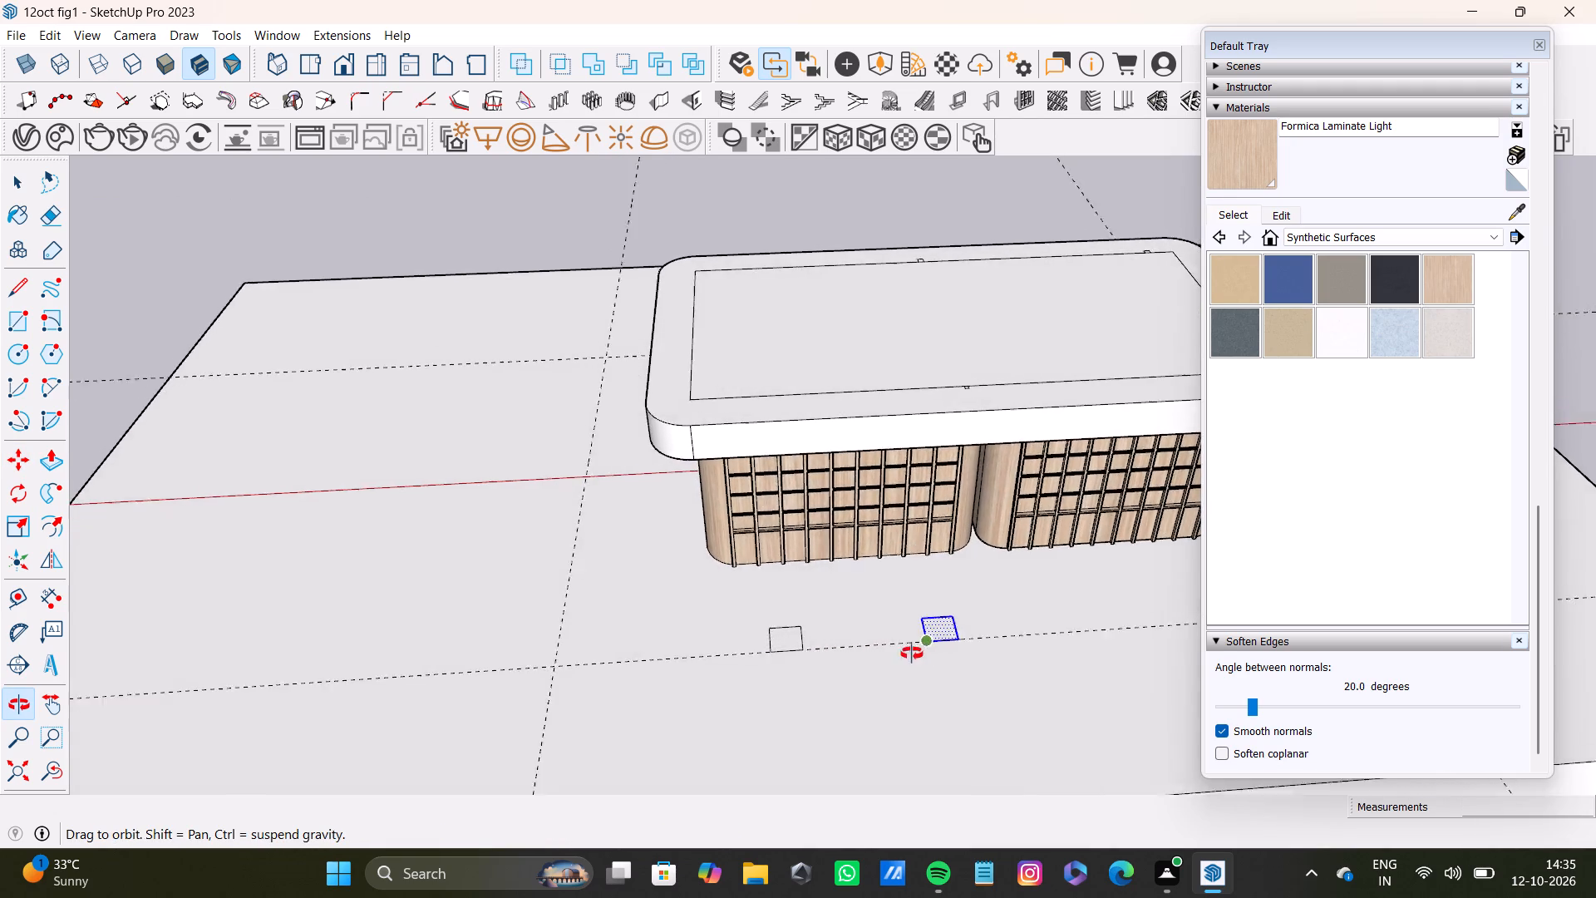
pyautogui.keyDown('shift'); pyautogui.moveTo(912, 654); pyautogui.dragTo(878, 714, button='middle'); pyautogui.keyUp('shift')
pyautogui.keyDown('shift'); pyautogui.scroll(-4, 887, 662); pyautogui.keyUp('shift')
pyautogui.keyDown('shift'); pyautogui.moveTo(892, 662); pyautogui.dragTo(850, 639, button='middle'); pyautogui.keyUp('shift')
pyautogui.scroll(10, 848, 646)
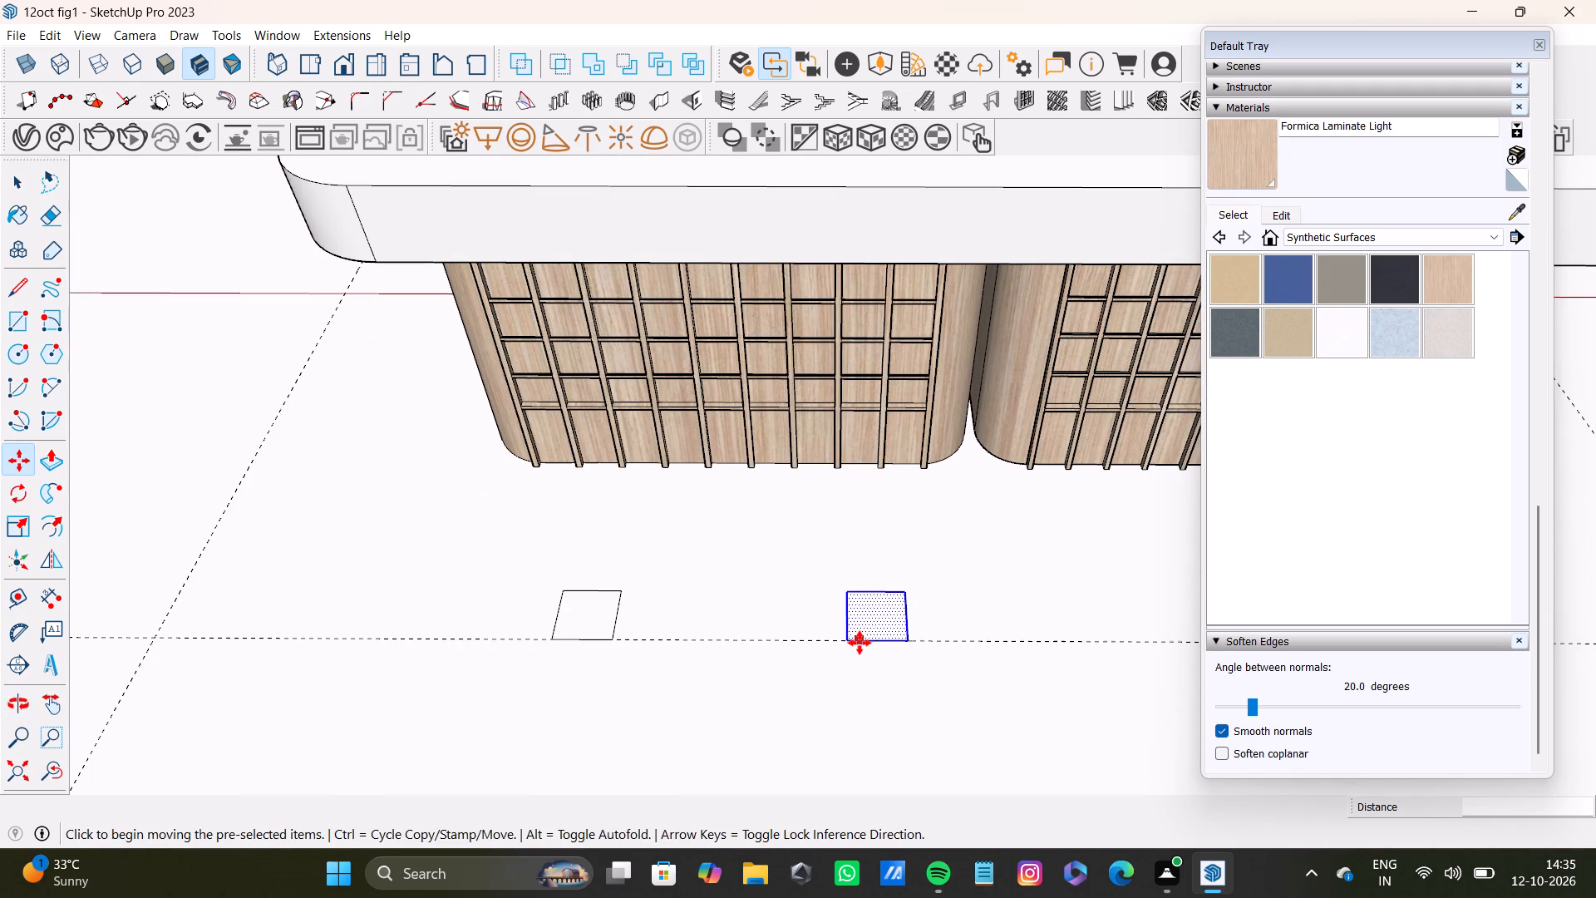
pyautogui.click(854, 643)
pyautogui.scroll(-4, 852, 662)
pyautogui.keyDown('shift'); pyautogui.moveTo(864, 685); pyautogui.dragTo(849, 524, button='middle'); pyautogui.keyUp('shift')
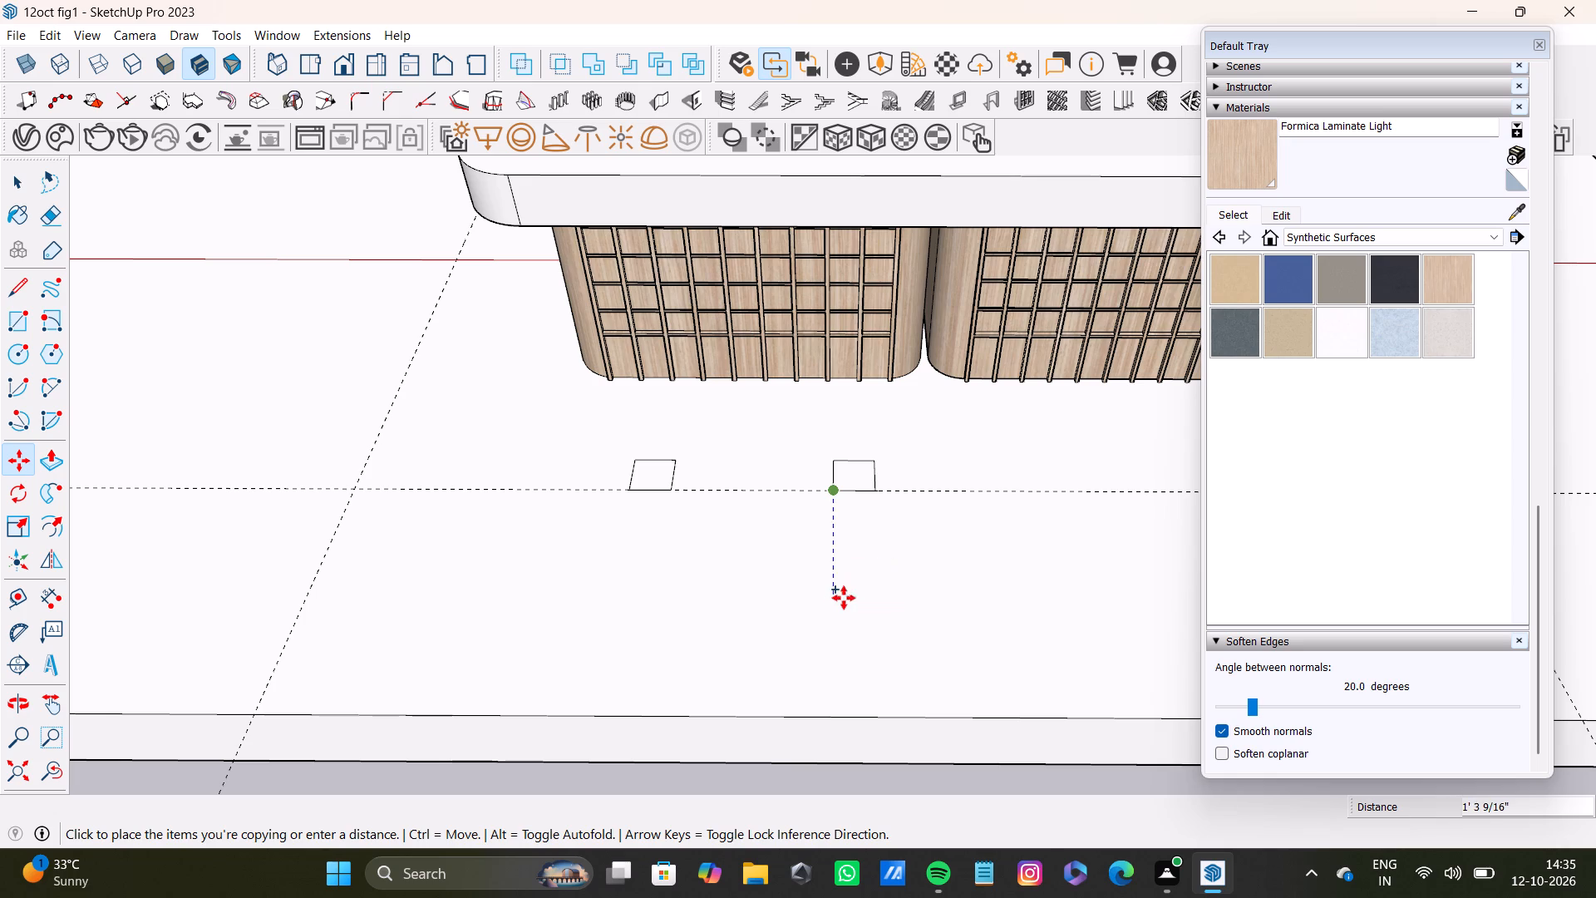
pyautogui.click(843, 604)
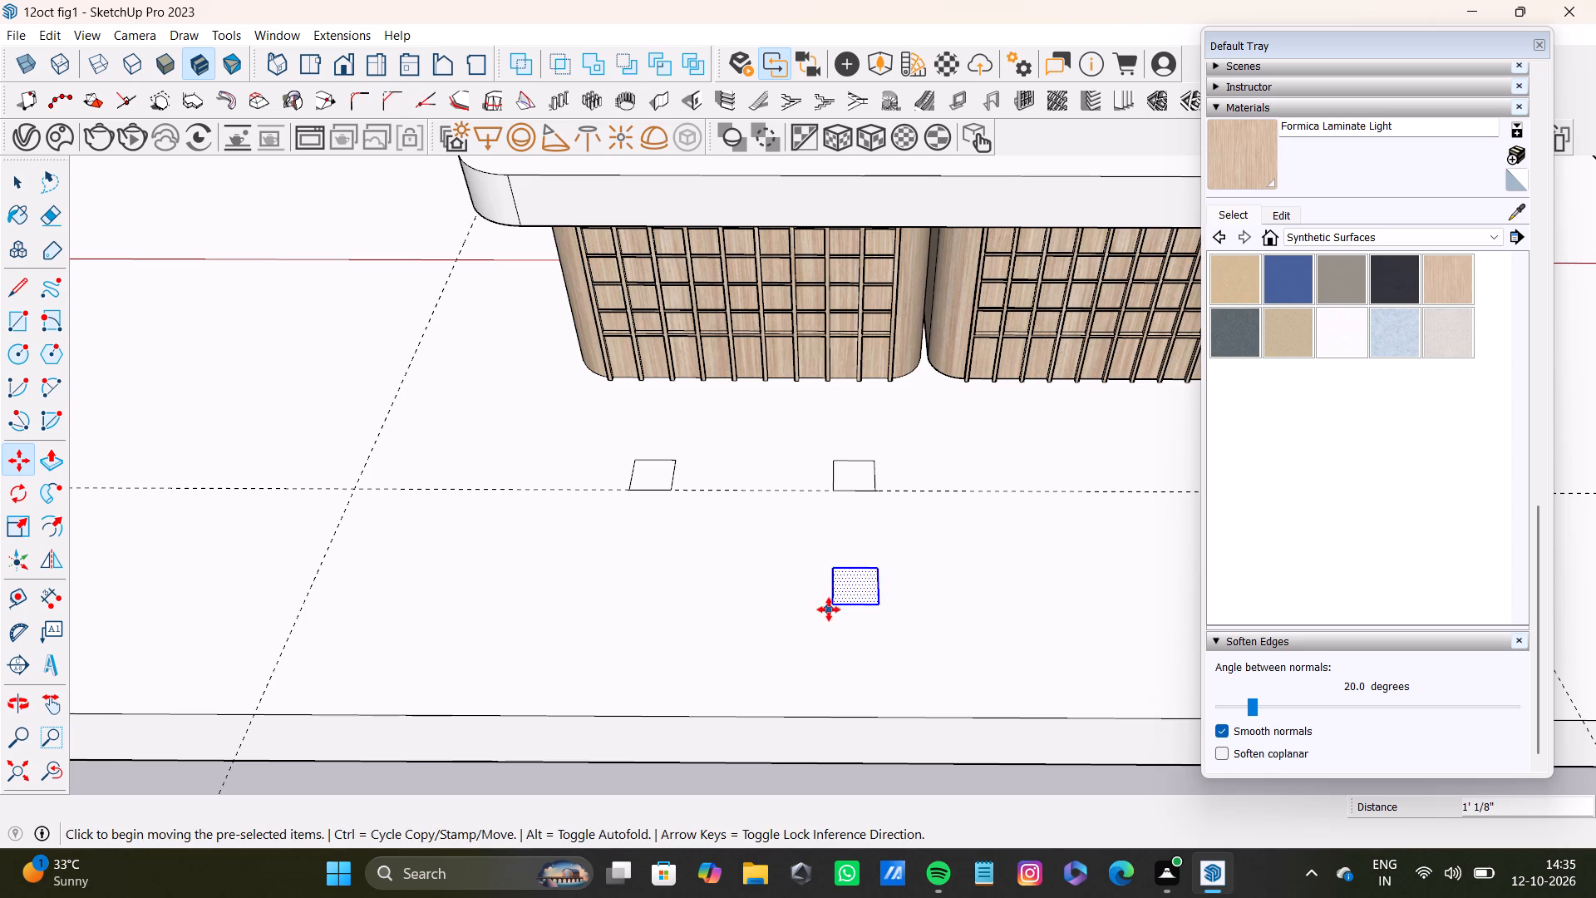
# Copy the outer square about 1' 6" back towards the room set, completing a layout of four squares.
pyautogui.click(834, 607)
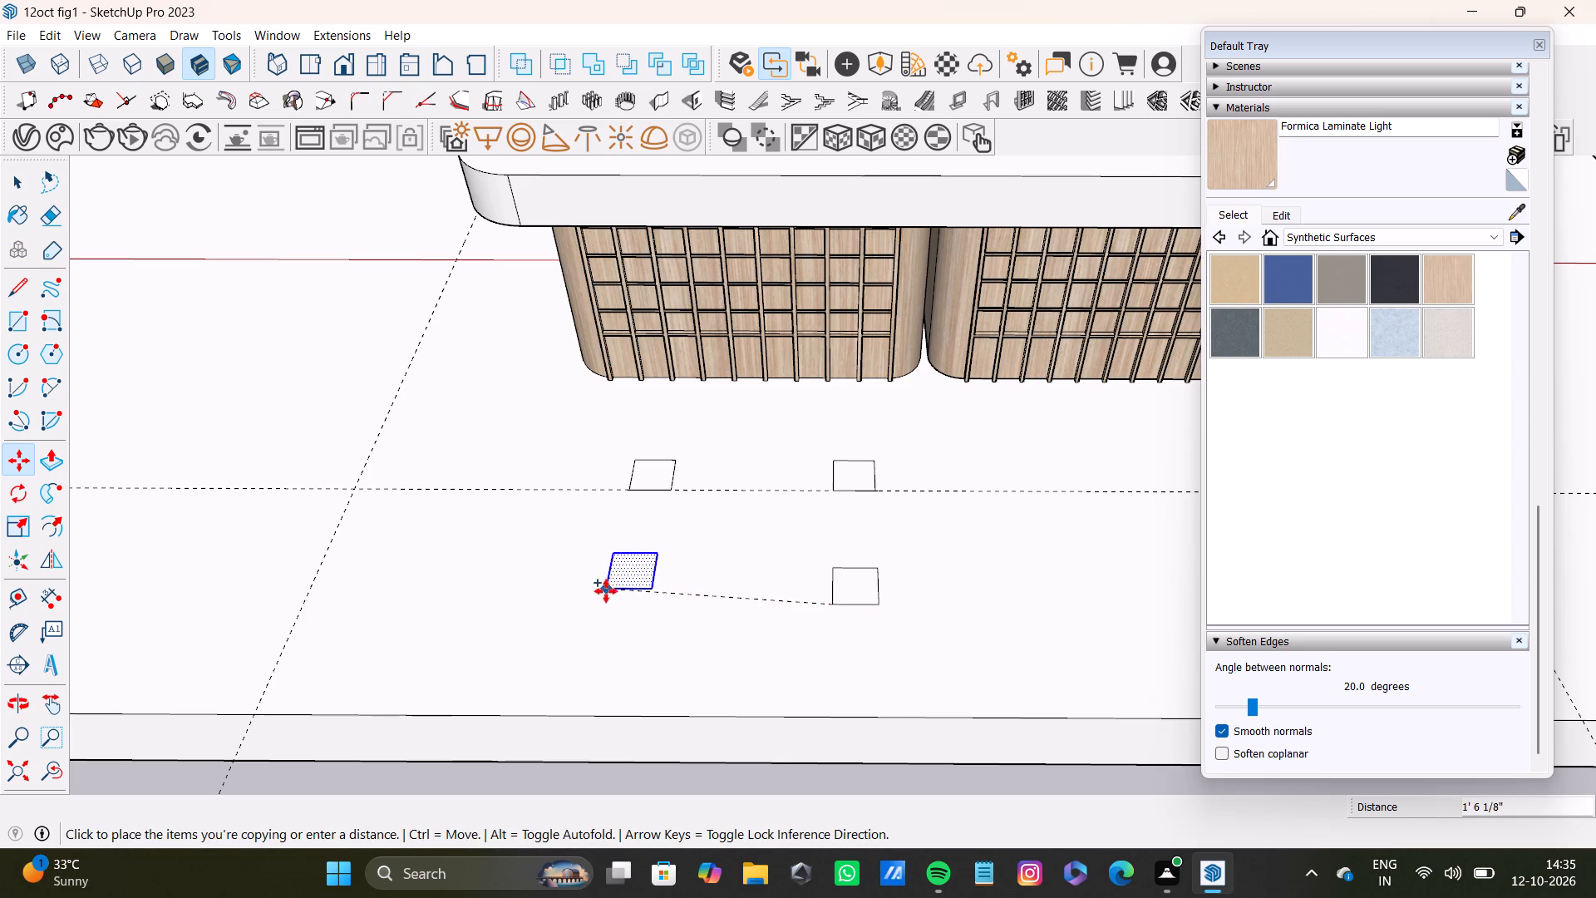
pyautogui.click(610, 594)
# Push/pull the guide-line square nearest the room set up into a post about 1' 2 3/4" high.
pyautogui.scroll(-8, 757, 616)
pyautogui.keyDown('ctrl'); pyautogui.scroll(1, 769, 609); pyautogui.keyUp('ctrl')
pyautogui.keyDown('ctrl'); pyautogui.moveTo(769, 609); pyautogui.dragTo(1072, 607, button='middle'); pyautogui.keyUp('ctrl')
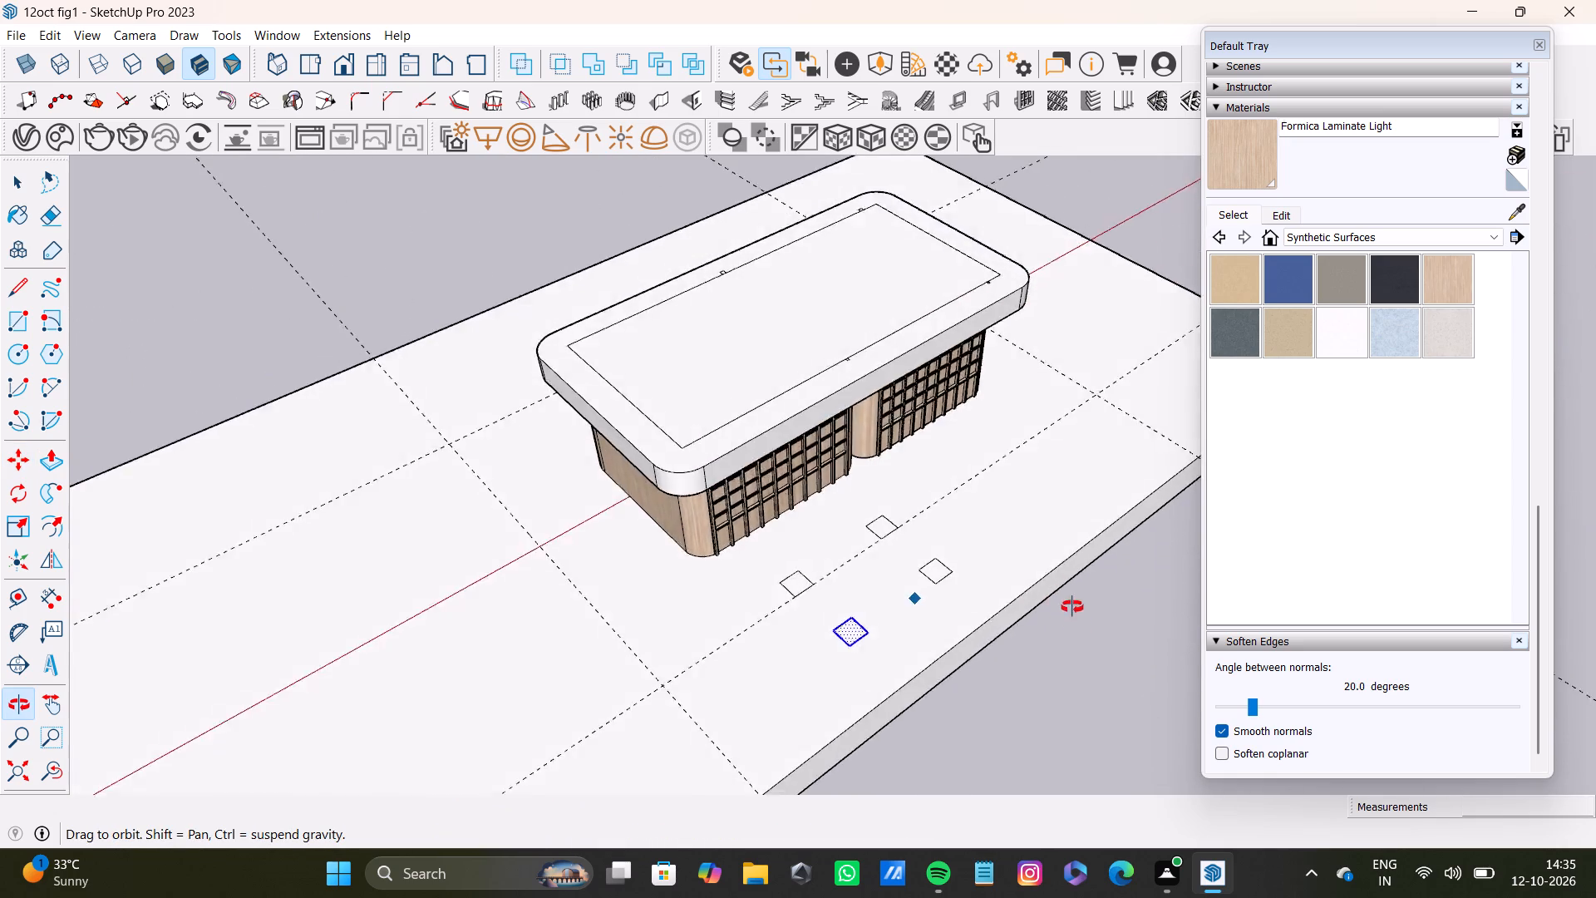
pyautogui.keyDown('ctrl'); pyautogui.moveTo(1072, 607); pyautogui.dragTo(751, 603, button='middle'); pyautogui.keyUp('ctrl')
pyautogui.scroll(3, 716, 538)
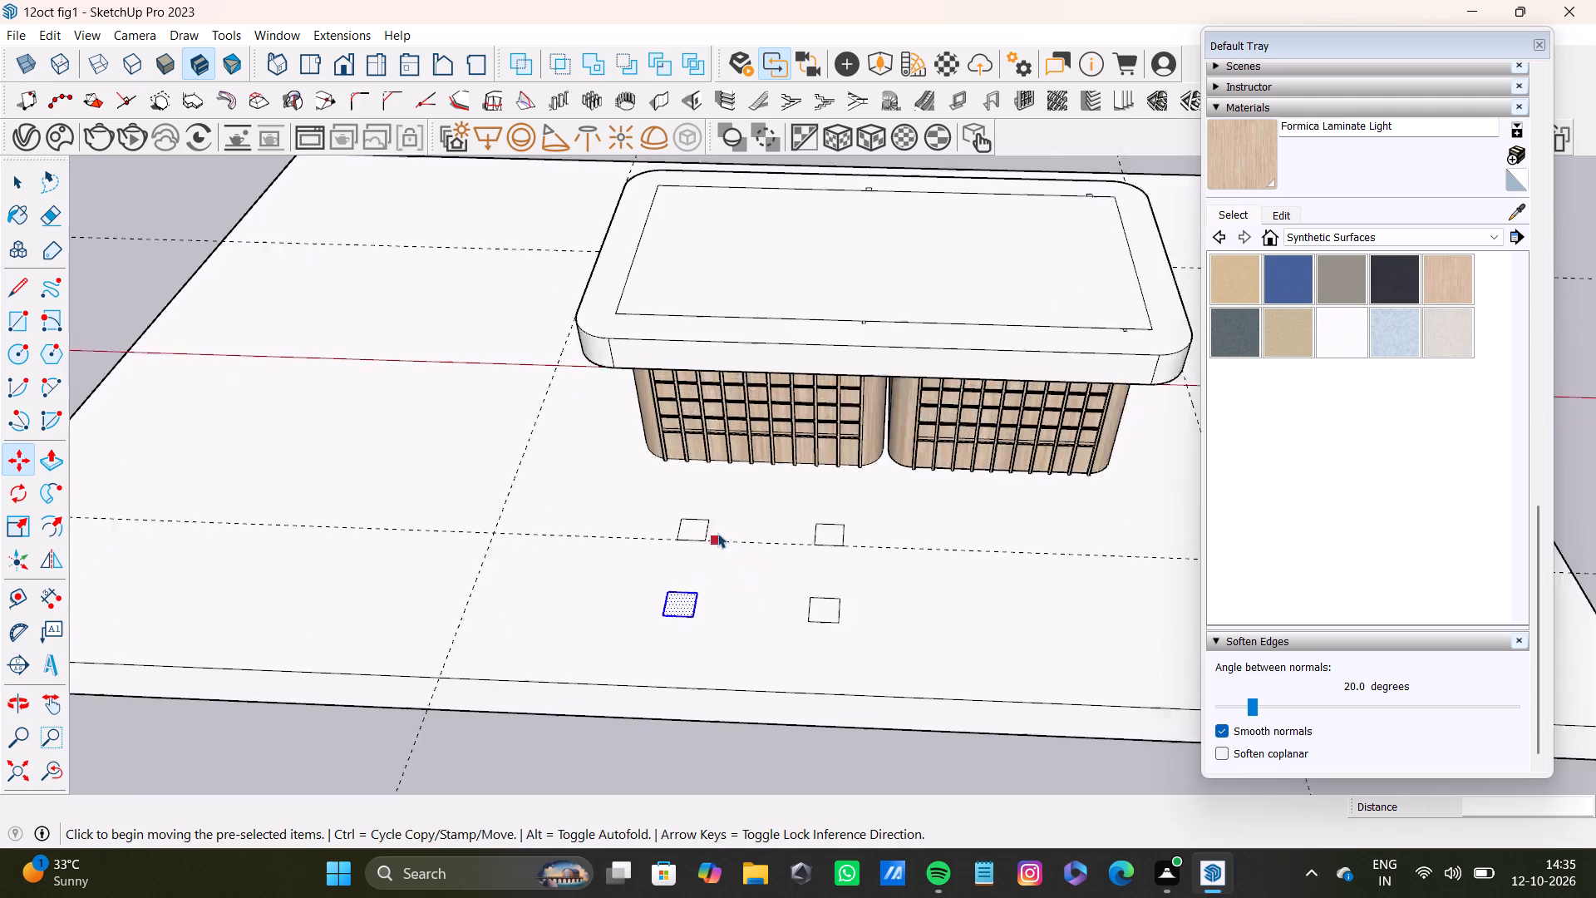
pyautogui.press('space')
pyautogui.scroll(5, 717, 533)
pyautogui.moveTo(914, 556); pyautogui.dragTo(653, 551, button='middle')
pyautogui.scroll(7, 650, 501)
pyautogui.press('space')
pyautogui.click(659, 419)
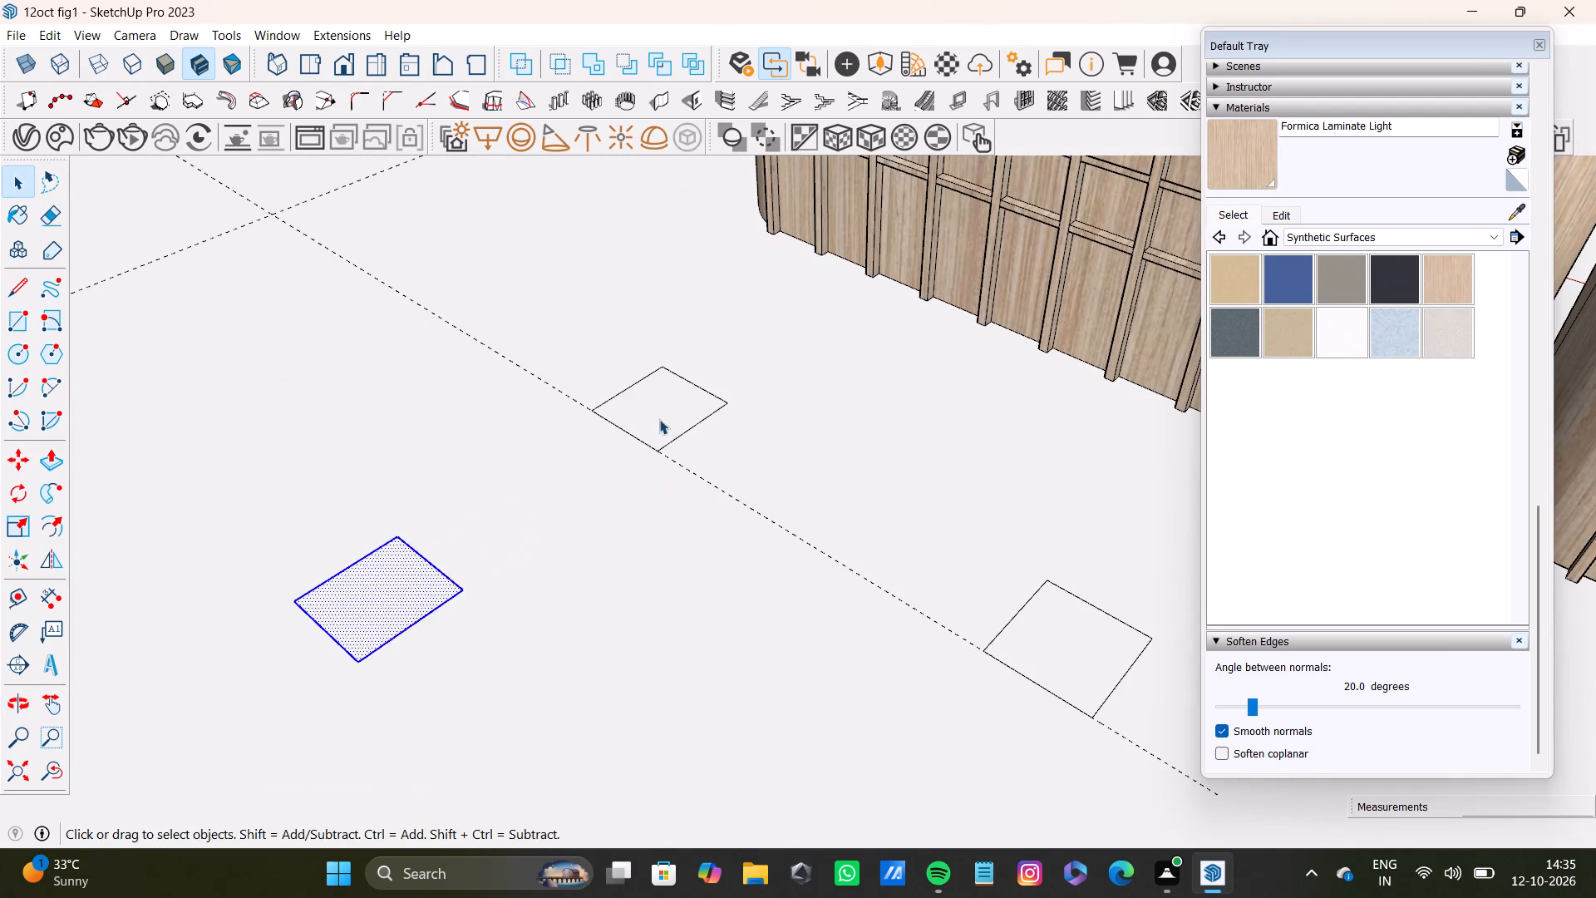
pyautogui.press('p')
pyautogui.moveTo(659, 419); pyautogui.dragTo(634, 303)
pyautogui.scroll(-10, 641, 392)
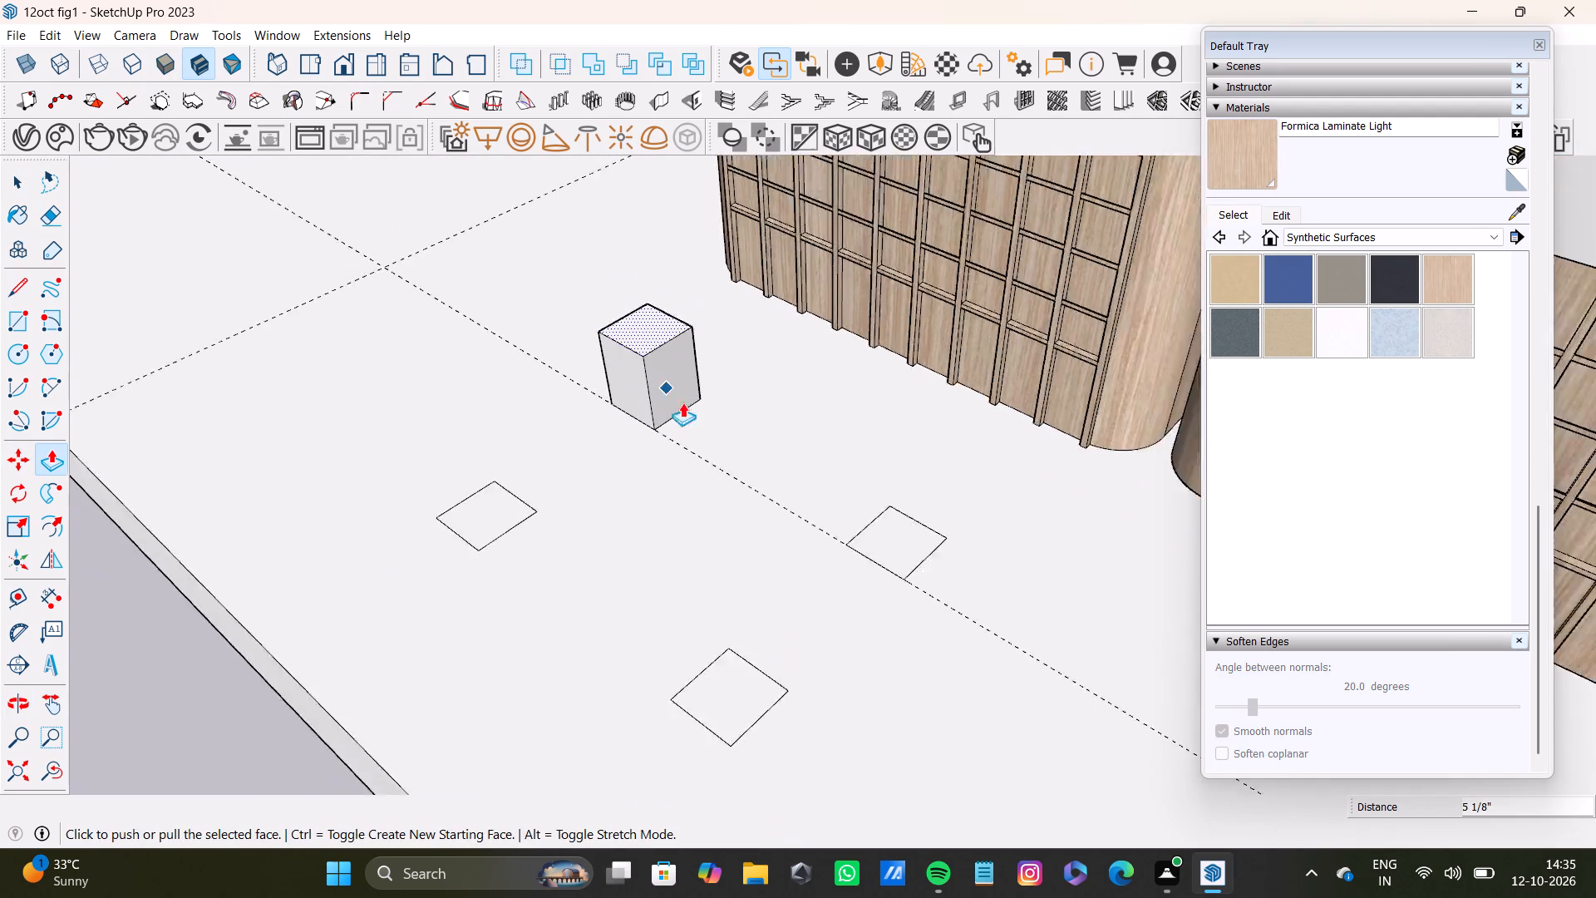
pyautogui.keyDown('shift'); pyautogui.moveTo(698, 408); pyautogui.dragTo(684, 545, button='middle'); pyautogui.keyUp('shift')
pyautogui.scroll(3, 706, 568)
pyautogui.moveTo(709, 570); pyautogui.dragTo(681, 300)
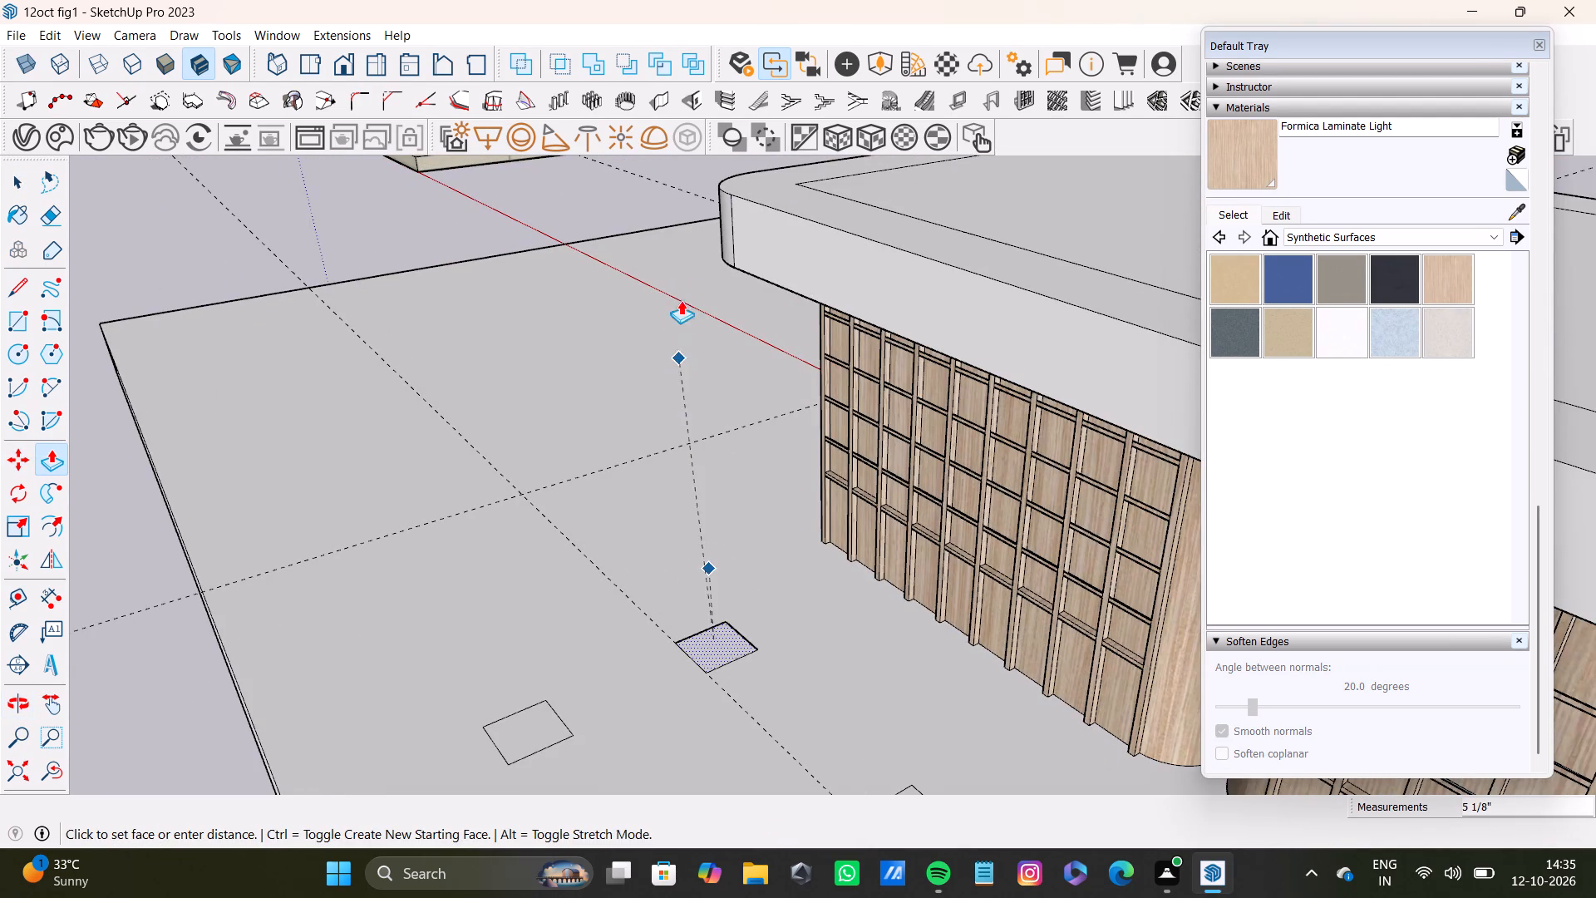
pyautogui.moveTo(681, 300); pyautogui.dragTo(682, 269)
pyautogui.moveTo(731, 644); pyautogui.dragTo(760, 351)
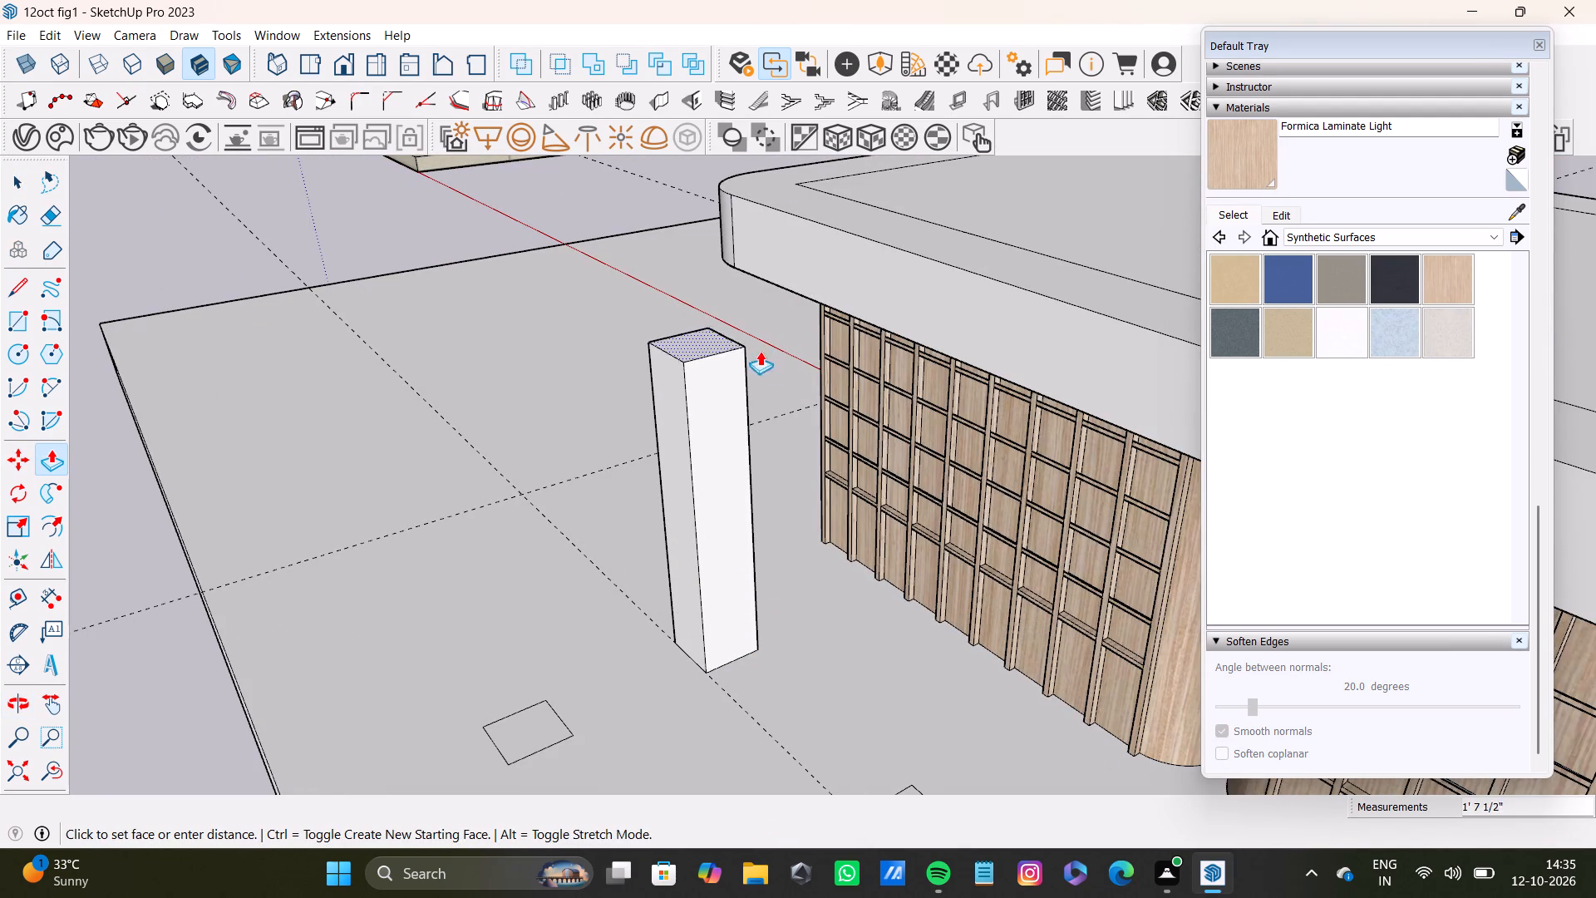
pyautogui.moveTo(760, 351); pyautogui.dragTo(783, 424)
# Push/pull the other square on the guide line up to the first post's height, about 1' 2 3/4".
pyautogui.scroll(-5, 815, 466)
pyautogui.keyDown('shift'); pyautogui.moveTo(891, 540); pyautogui.dragTo(889, 530, button='middle'); pyautogui.keyUp('shift')
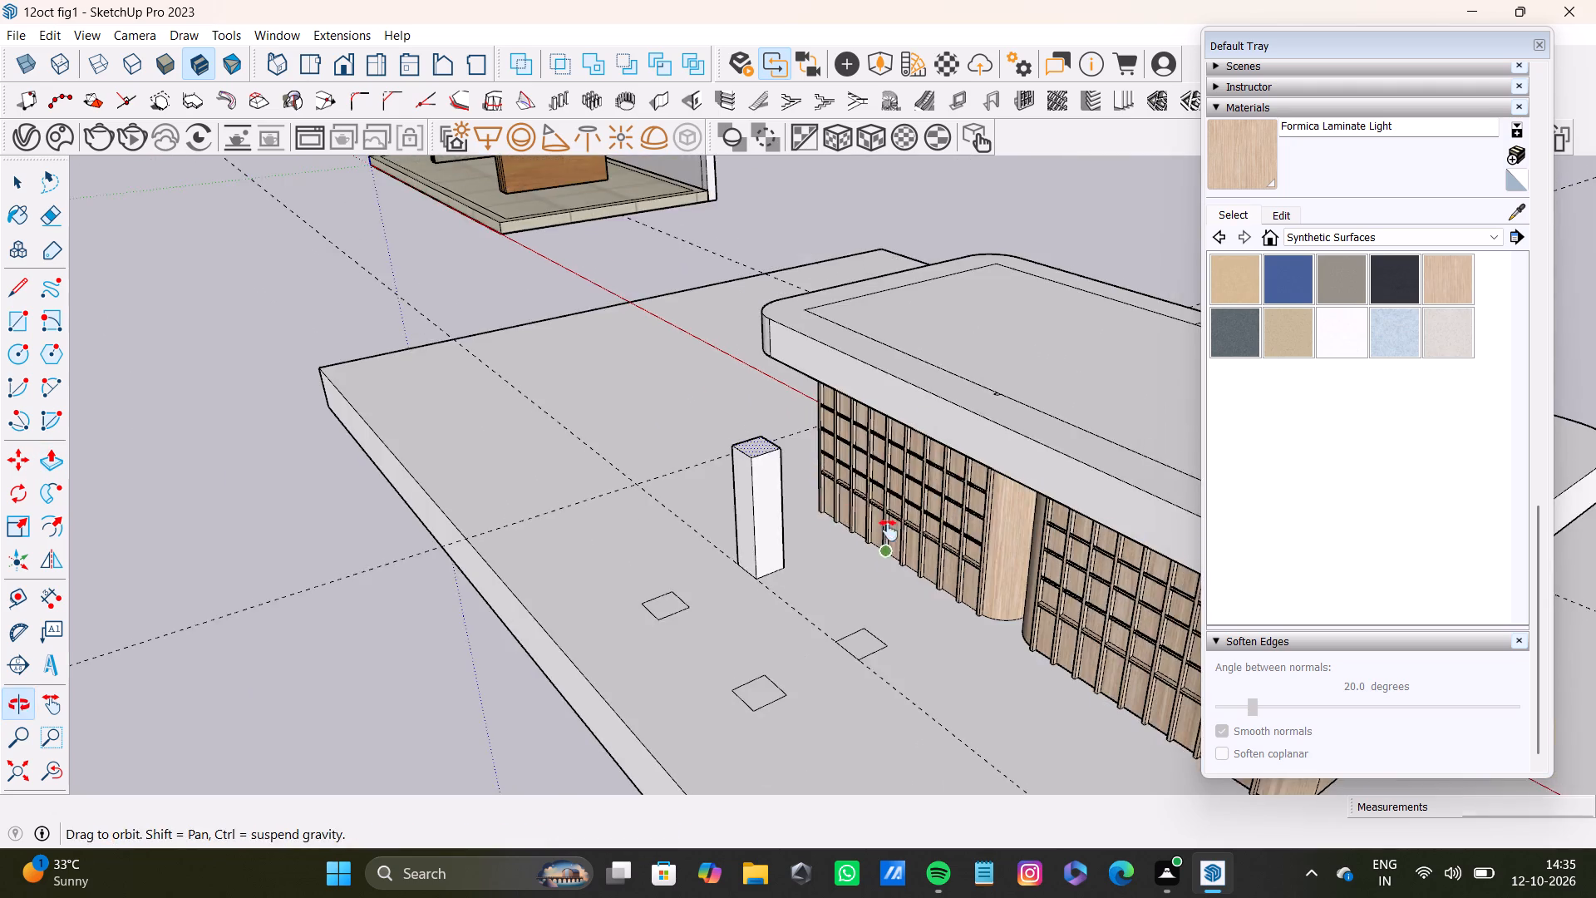
pyautogui.keyDown('shift'); pyautogui.moveTo(889, 530); pyautogui.dragTo(841, 422, button='middle'); pyautogui.keyUp('shift')
pyautogui.scroll(3, 815, 474)
pyautogui.moveTo(820, 476); pyautogui.dragTo(781, 485, button='middle')
pyautogui.press('space')
pyautogui.scroll(3, 786, 496)
pyautogui.click(793, 516)
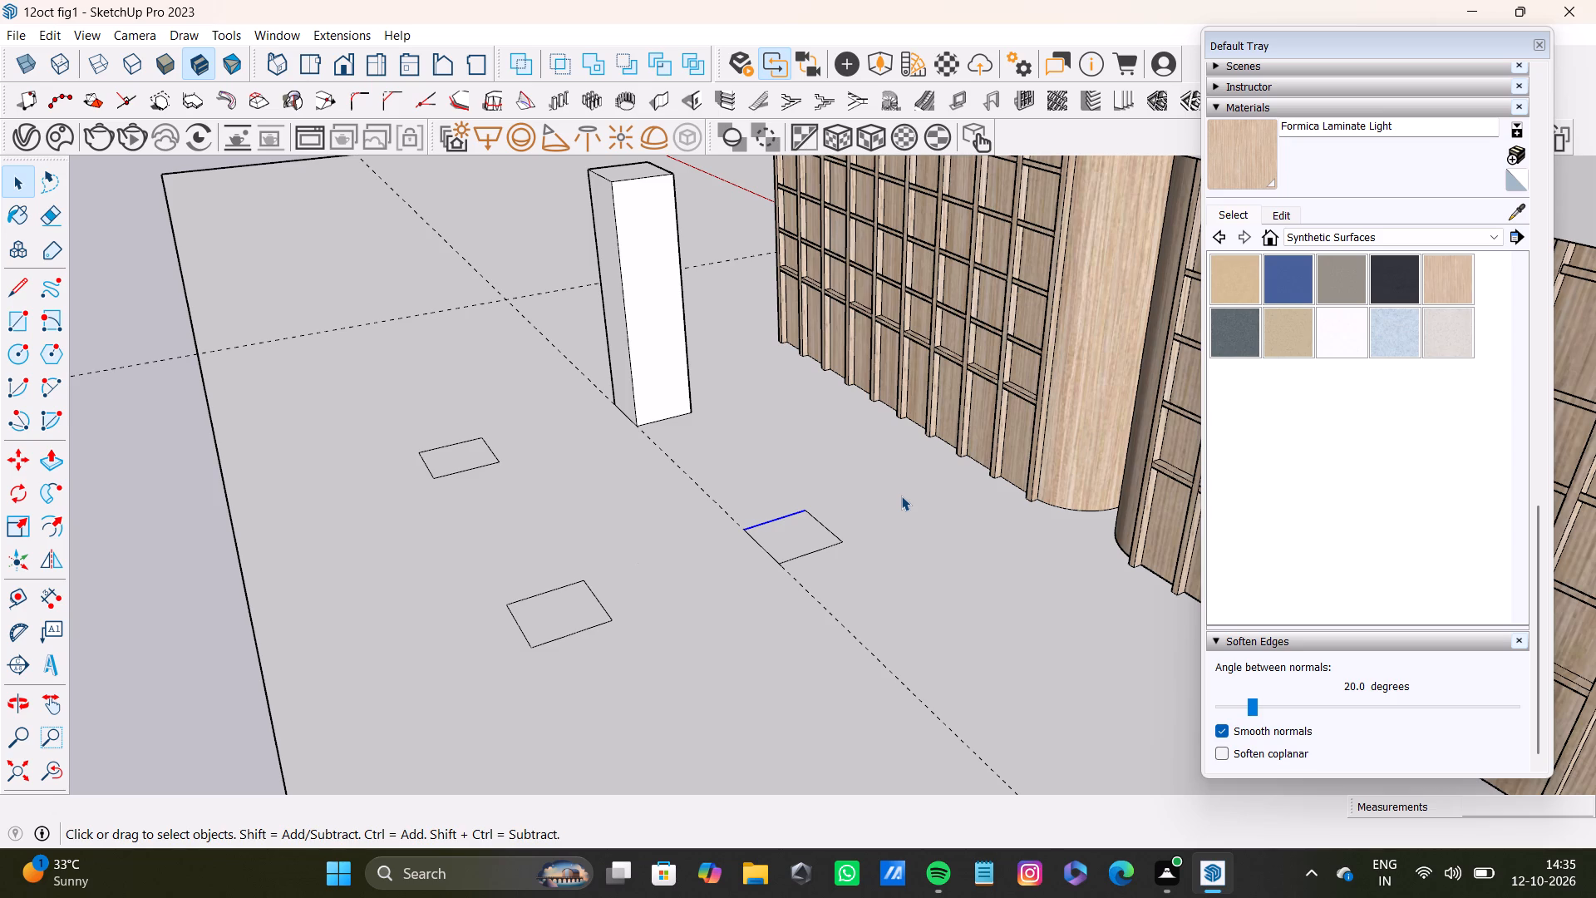
pyautogui.scroll(-8, 961, 563)
pyautogui.keyDown('shift'); pyautogui.scroll(11, 779, 520); pyautogui.keyUp('shift')
pyautogui.scroll(-13, 841, 535)
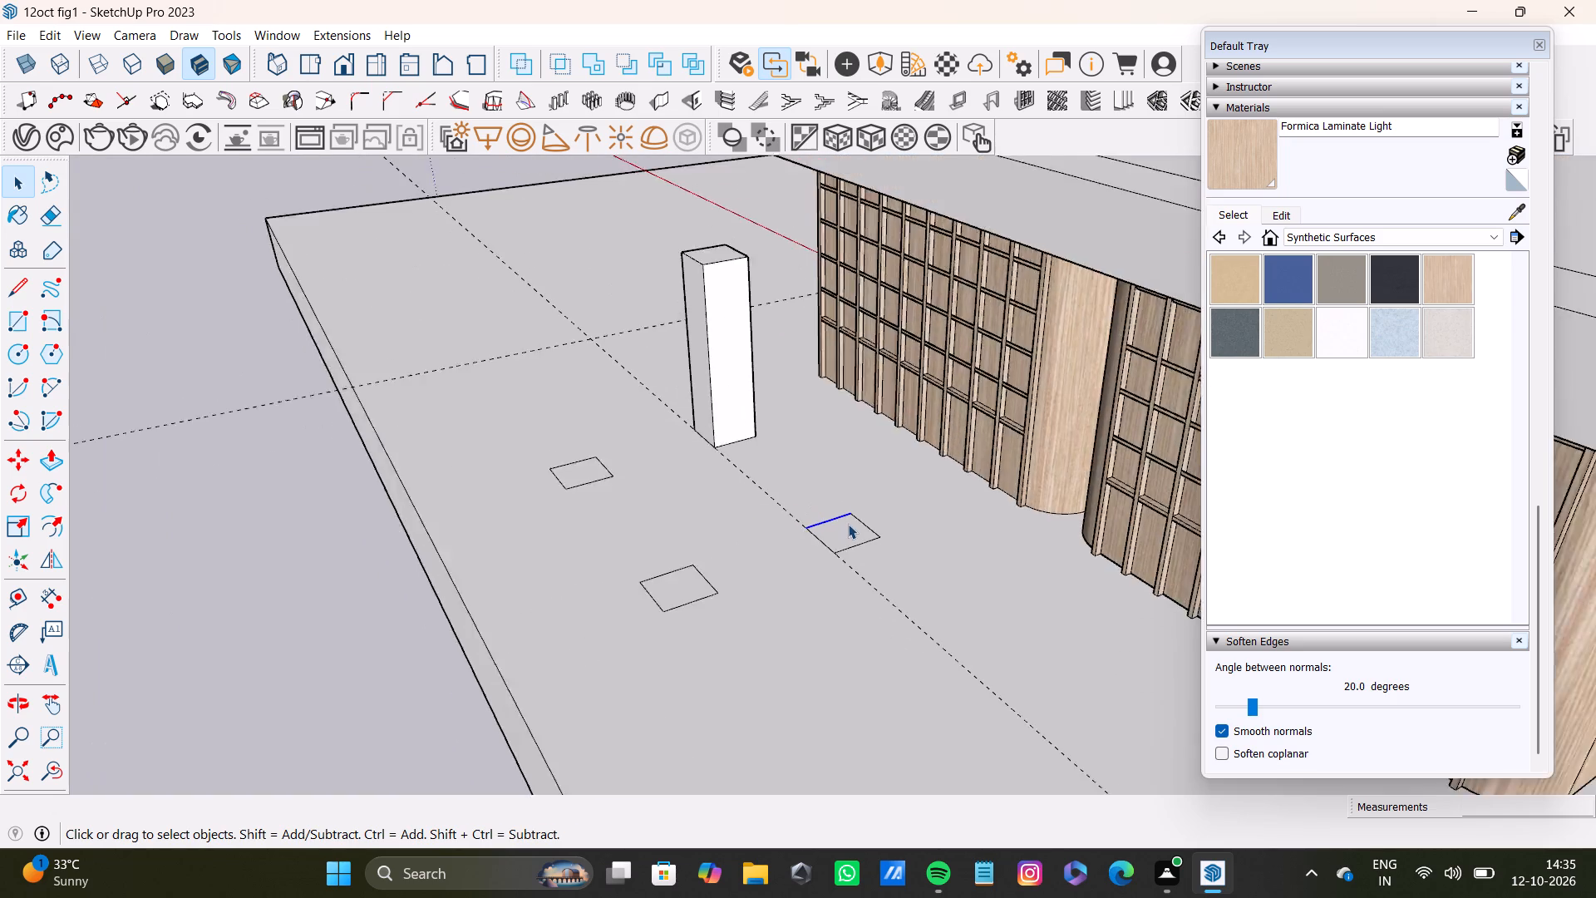
pyautogui.moveTo(849, 525); pyautogui.dragTo(850, 447, button='middle')
pyautogui.scroll(7, 838, 447)
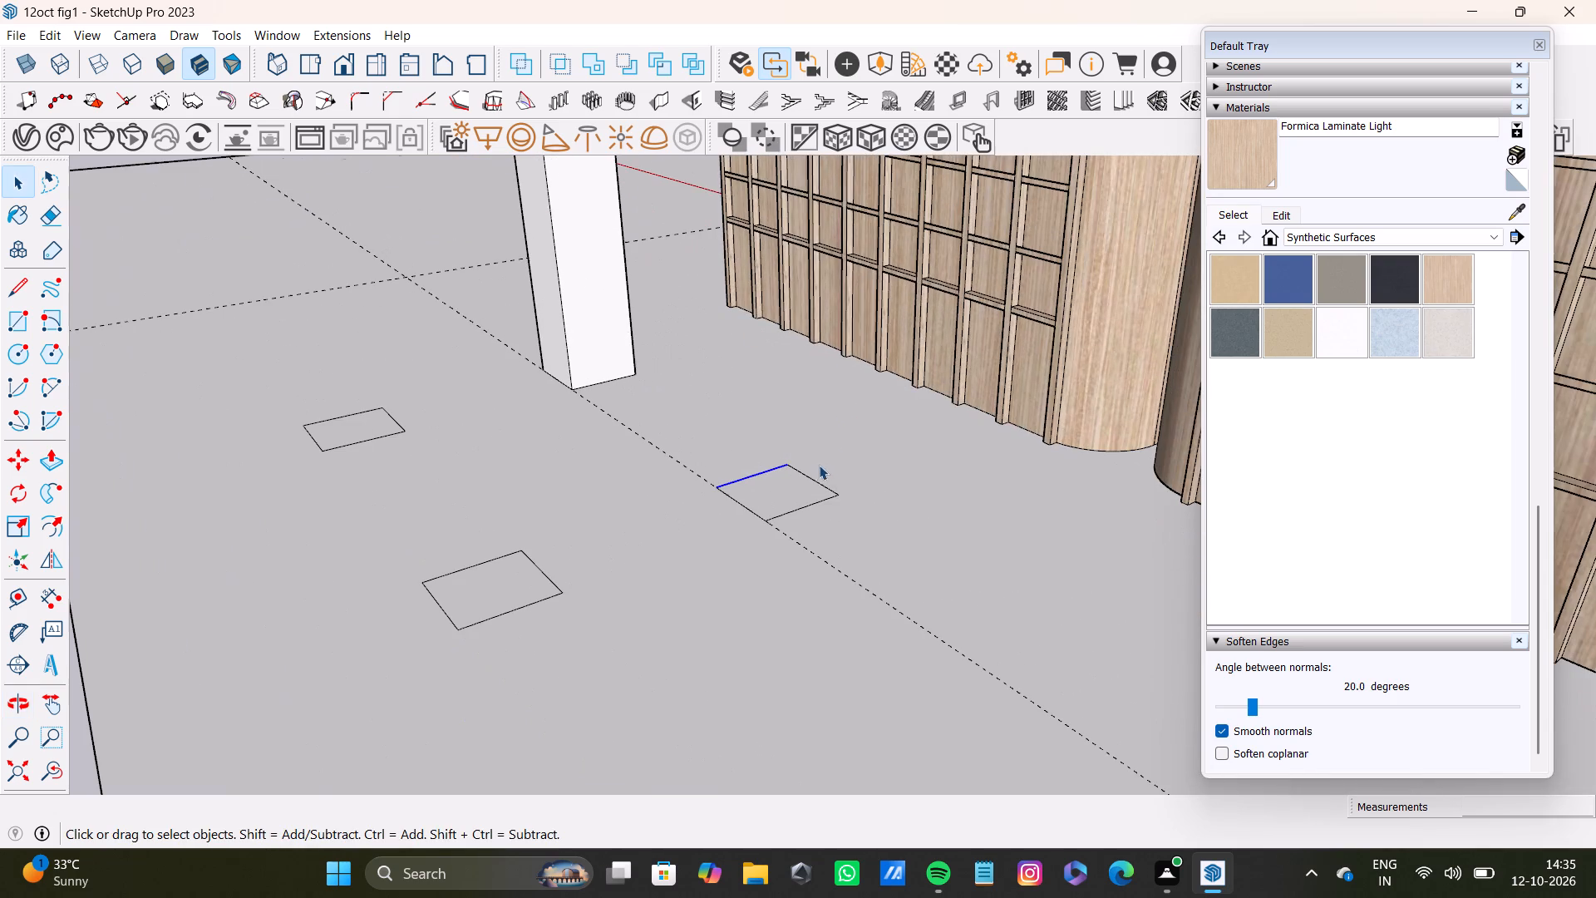
pyautogui.keyDown('shift'); pyautogui.click(765, 488); pyautogui.keyUp('shift')
pyautogui.press('p')
pyautogui.moveTo(774, 488); pyautogui.dragTo(737, 407)
pyautogui.scroll(-6, 731, 407)
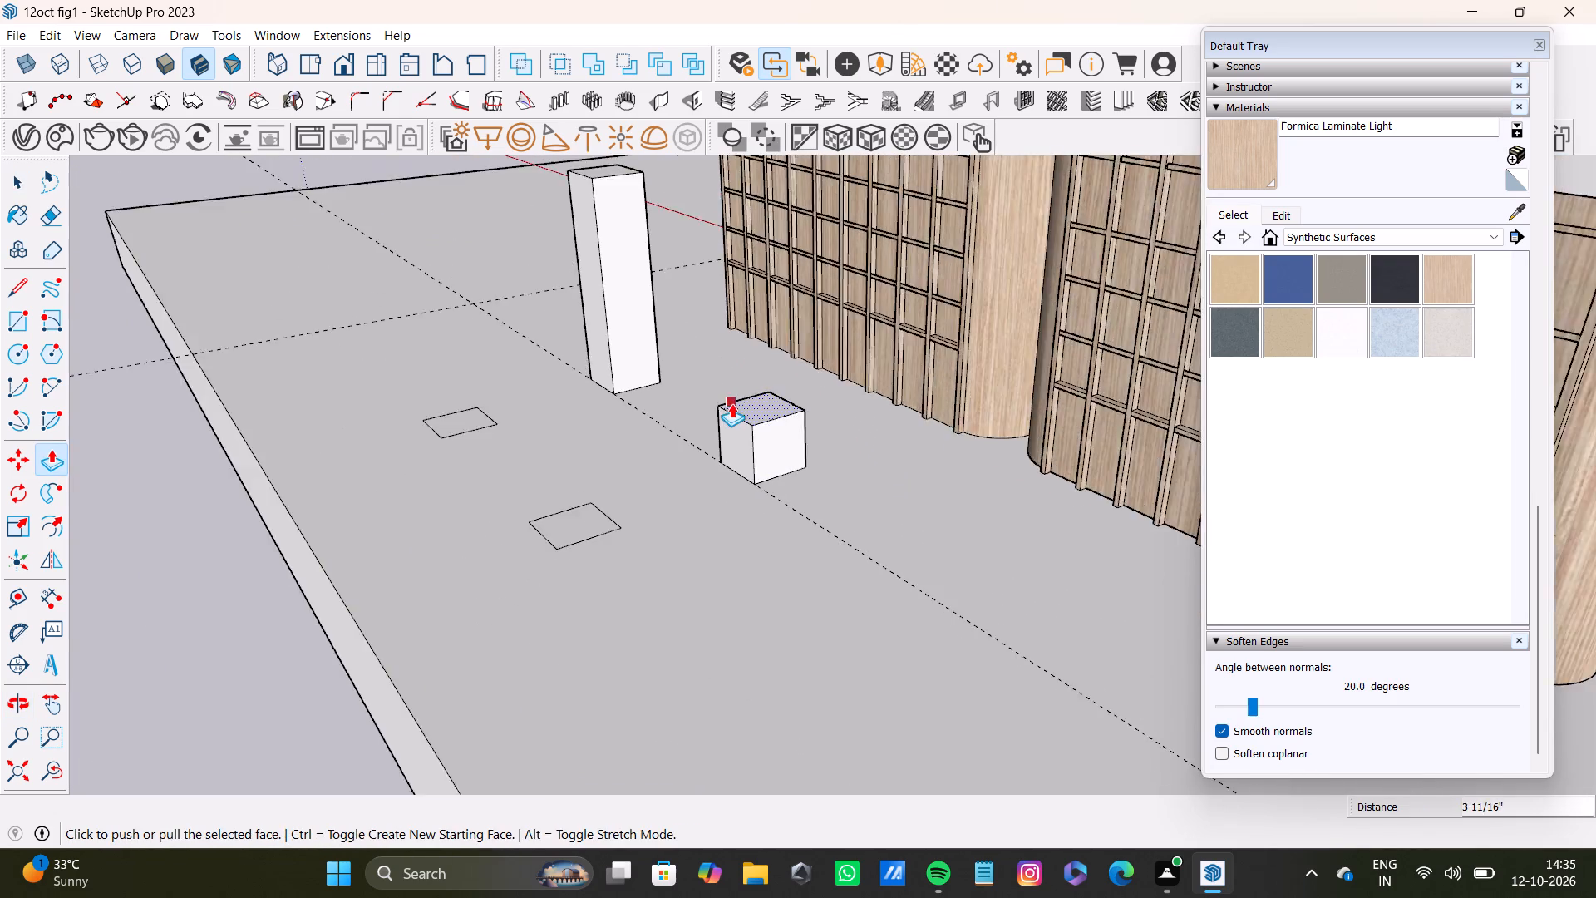
pyautogui.scroll(-1, 731, 403)
pyautogui.moveTo(731, 407); pyautogui.dragTo(854, 411, button='middle')
pyautogui.moveTo(776, 416); pyautogui.dragTo(604, 231)
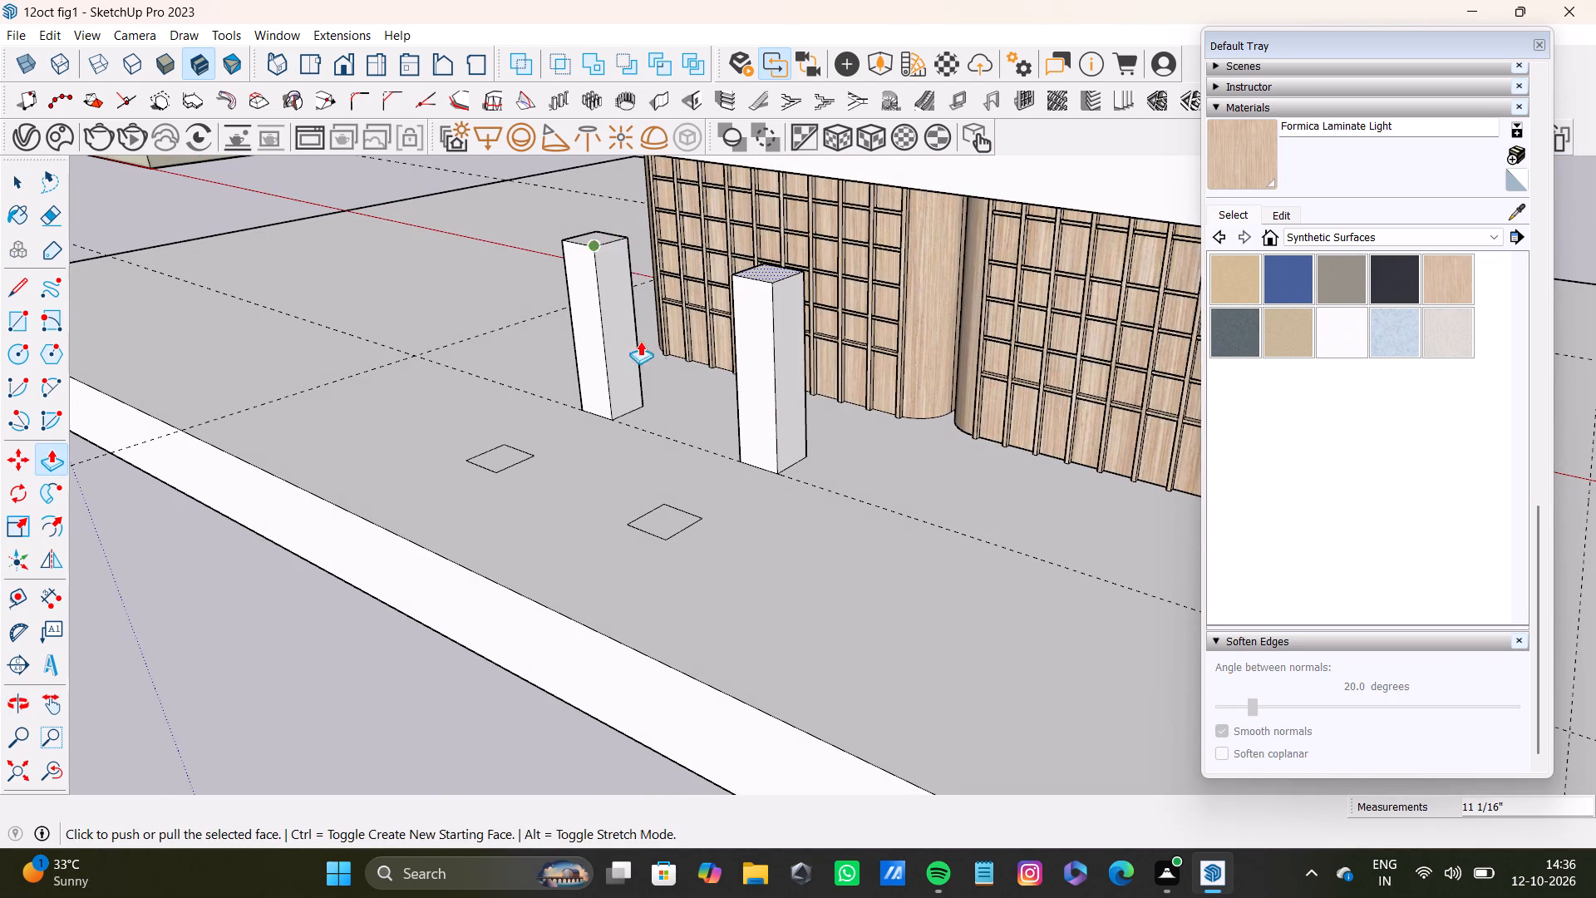
# Push/pull the outer square farther from the room set up to the same height as the two existing posts.
pyautogui.scroll(-8, 656, 351)
pyautogui.moveTo(676, 398); pyautogui.dragTo(564, 511, button='middle')
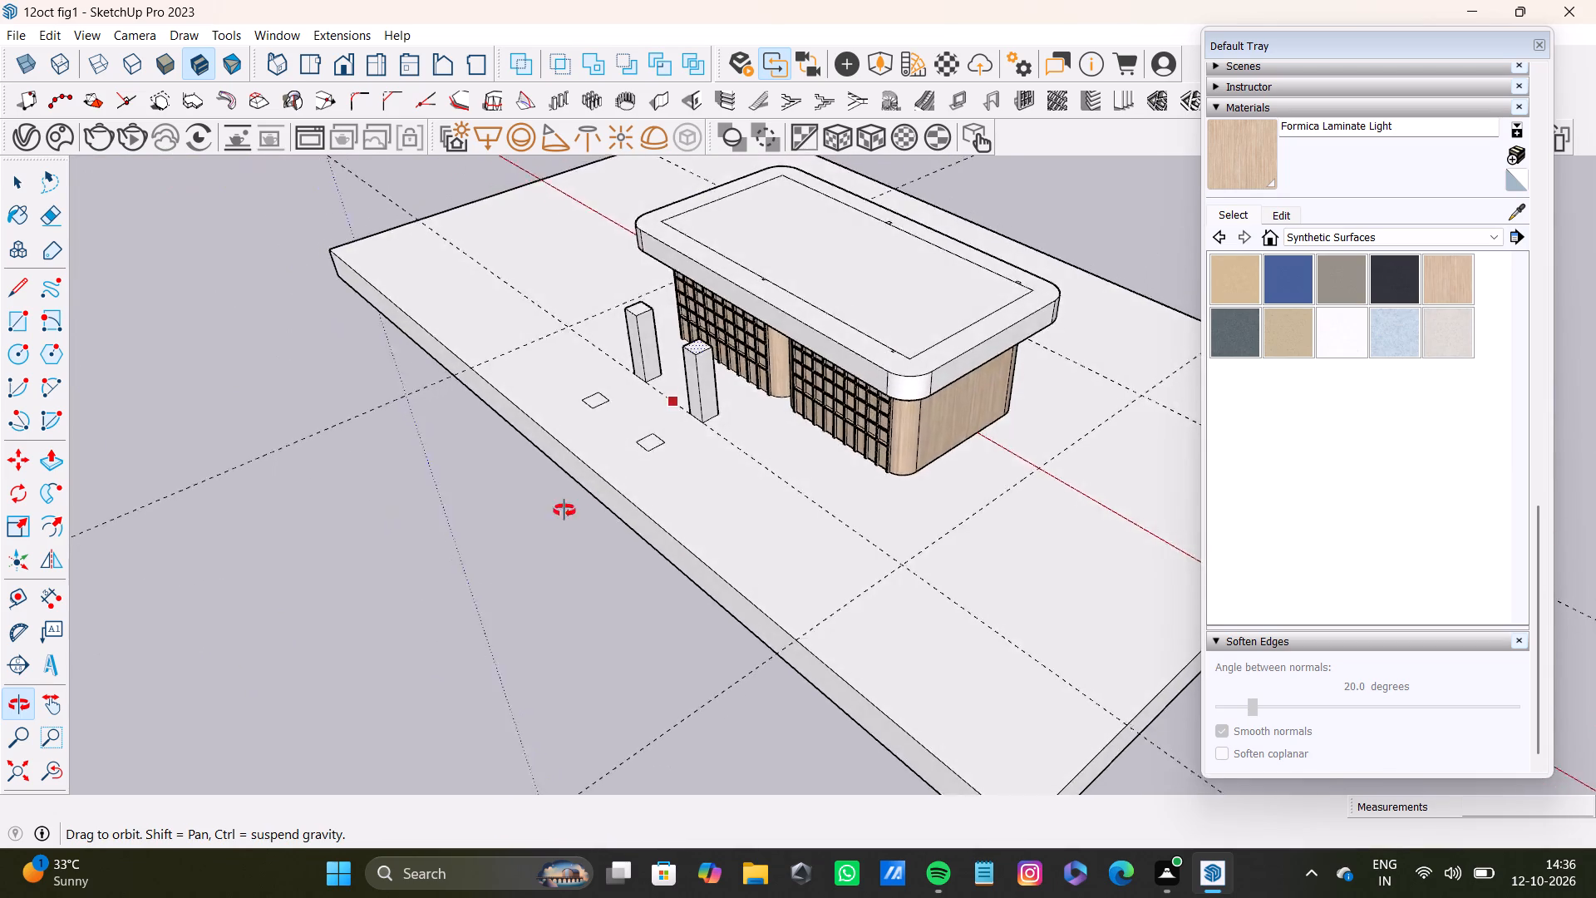
pyautogui.moveTo(564, 511); pyautogui.dragTo(328, 507, button='middle')
pyautogui.scroll(8, 583, 393)
pyautogui.scroll(-7, 772, 365)
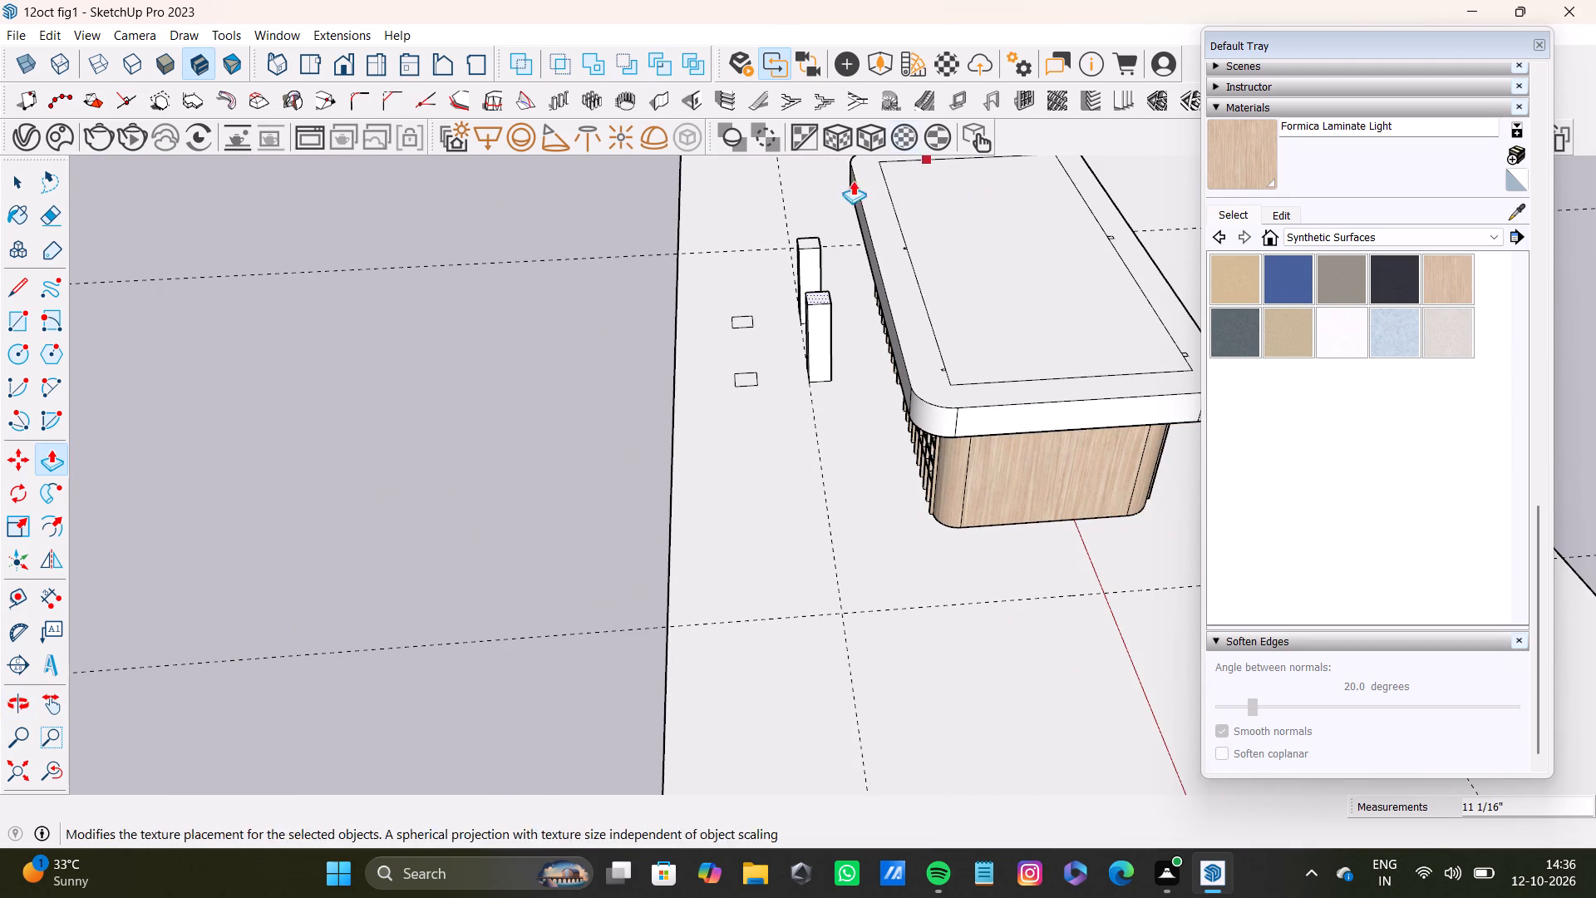
pyautogui.scroll(12, 797, 369)
pyautogui.moveTo(727, 378); pyautogui.dragTo(988, 377, button='middle')
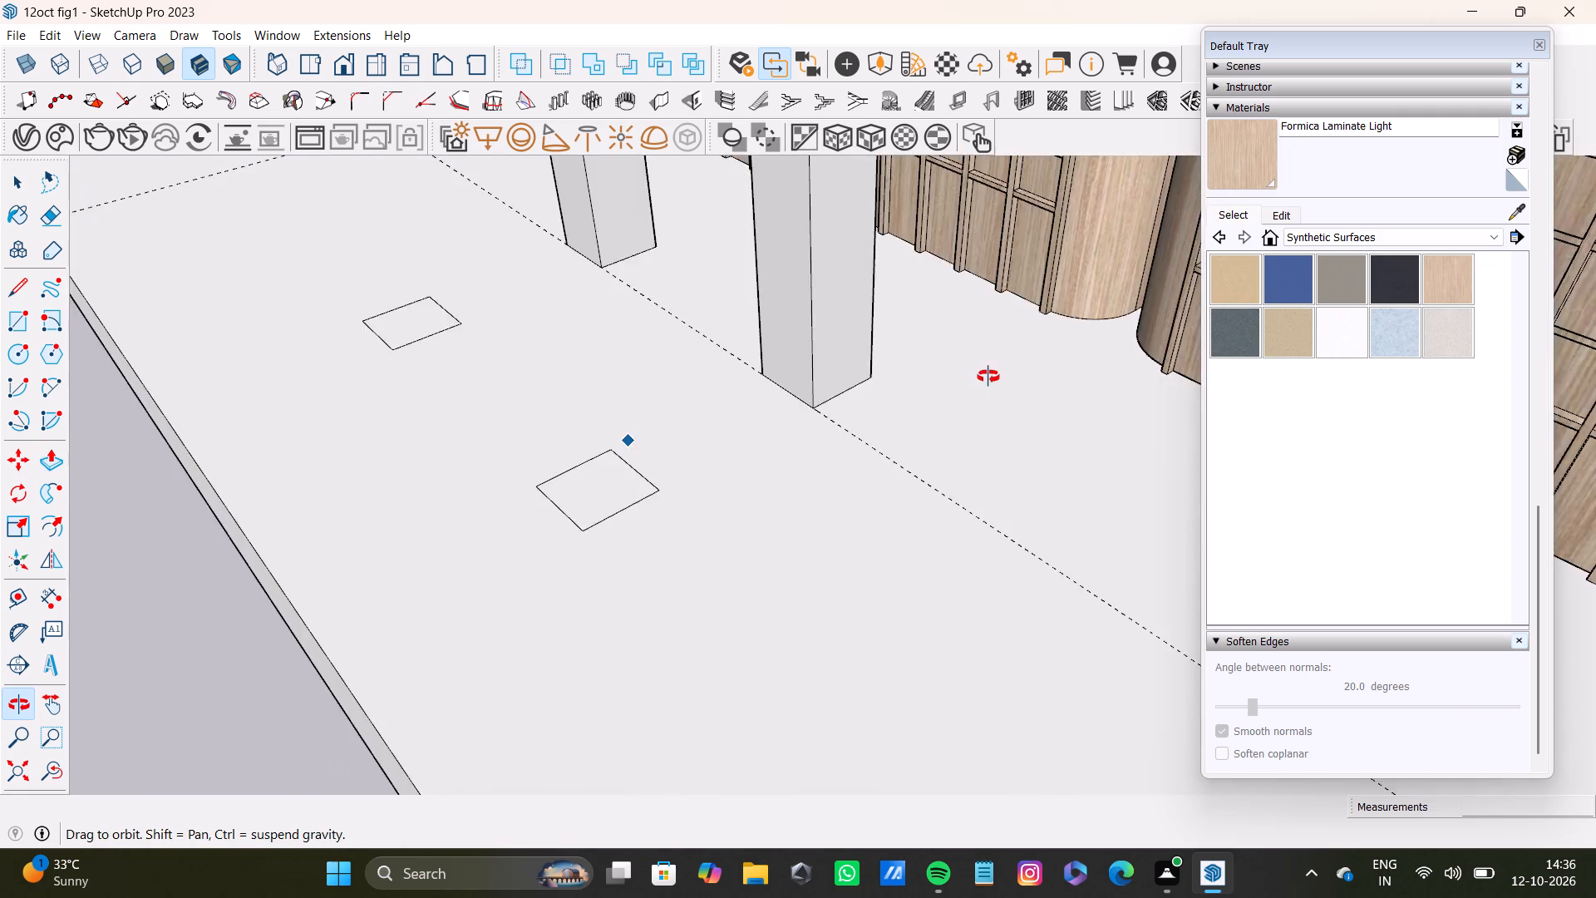
pyautogui.moveTo(988, 377); pyautogui.dragTo(809, 404, button='middle')
pyautogui.press('space')
pyautogui.scroll(3, 613, 405)
pyautogui.click(628, 431)
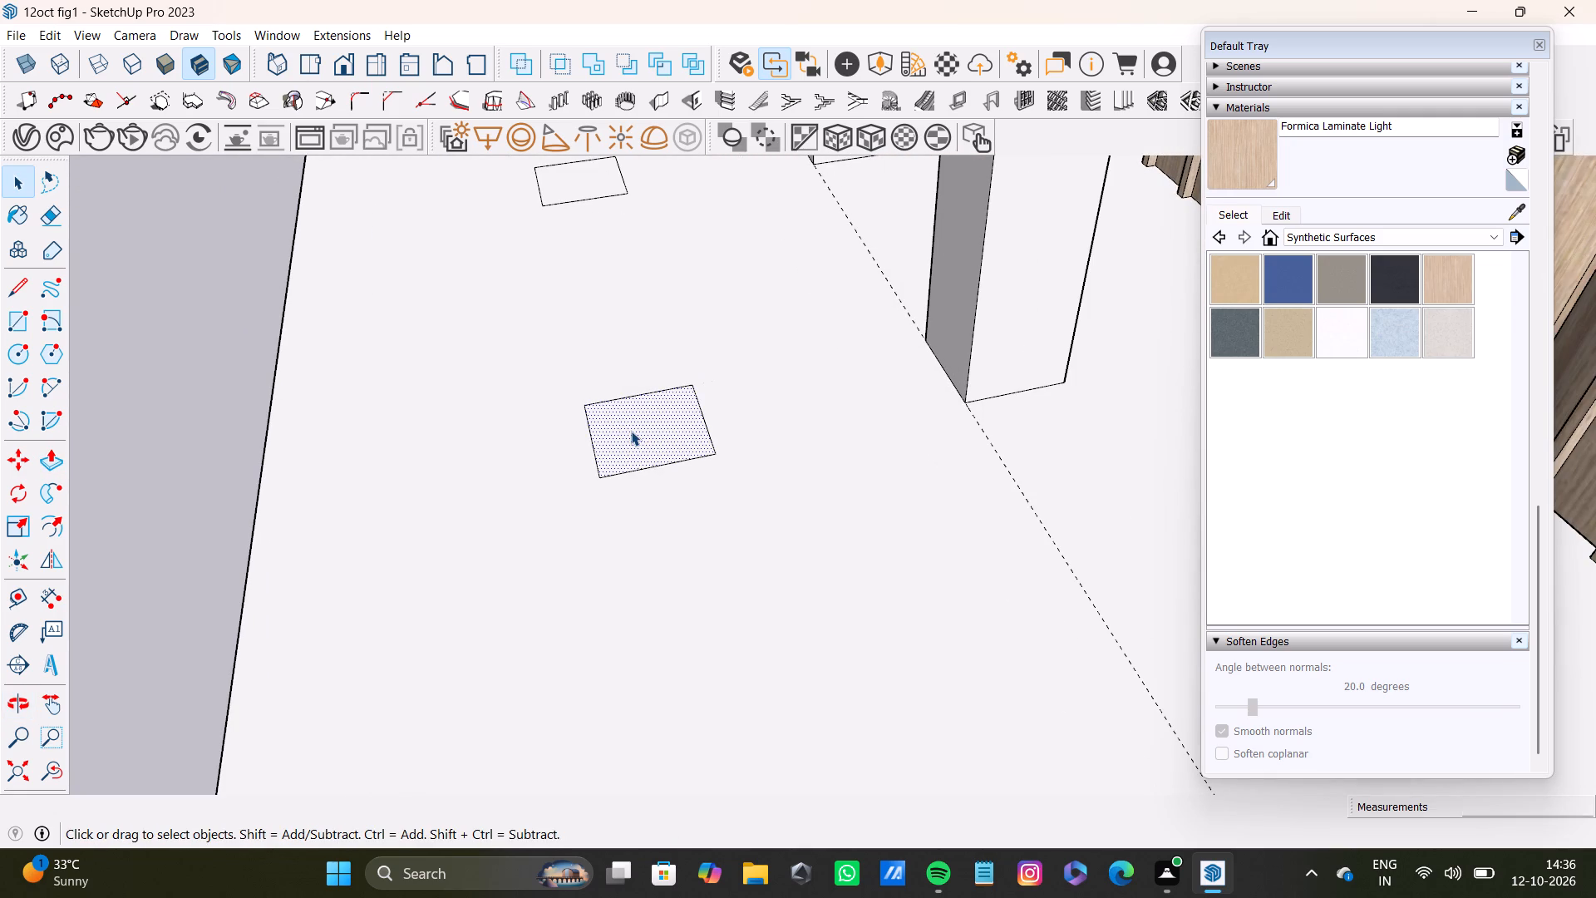
pyautogui.press('p')
pyautogui.moveTo(631, 431); pyautogui.dragTo(631, 344)
pyautogui.scroll(-9, 629, 347)
pyautogui.keyDown('shift'); pyautogui.moveTo(687, 359); pyautogui.dragTo(746, 604, button='middle'); pyautogui.keyUp('shift')
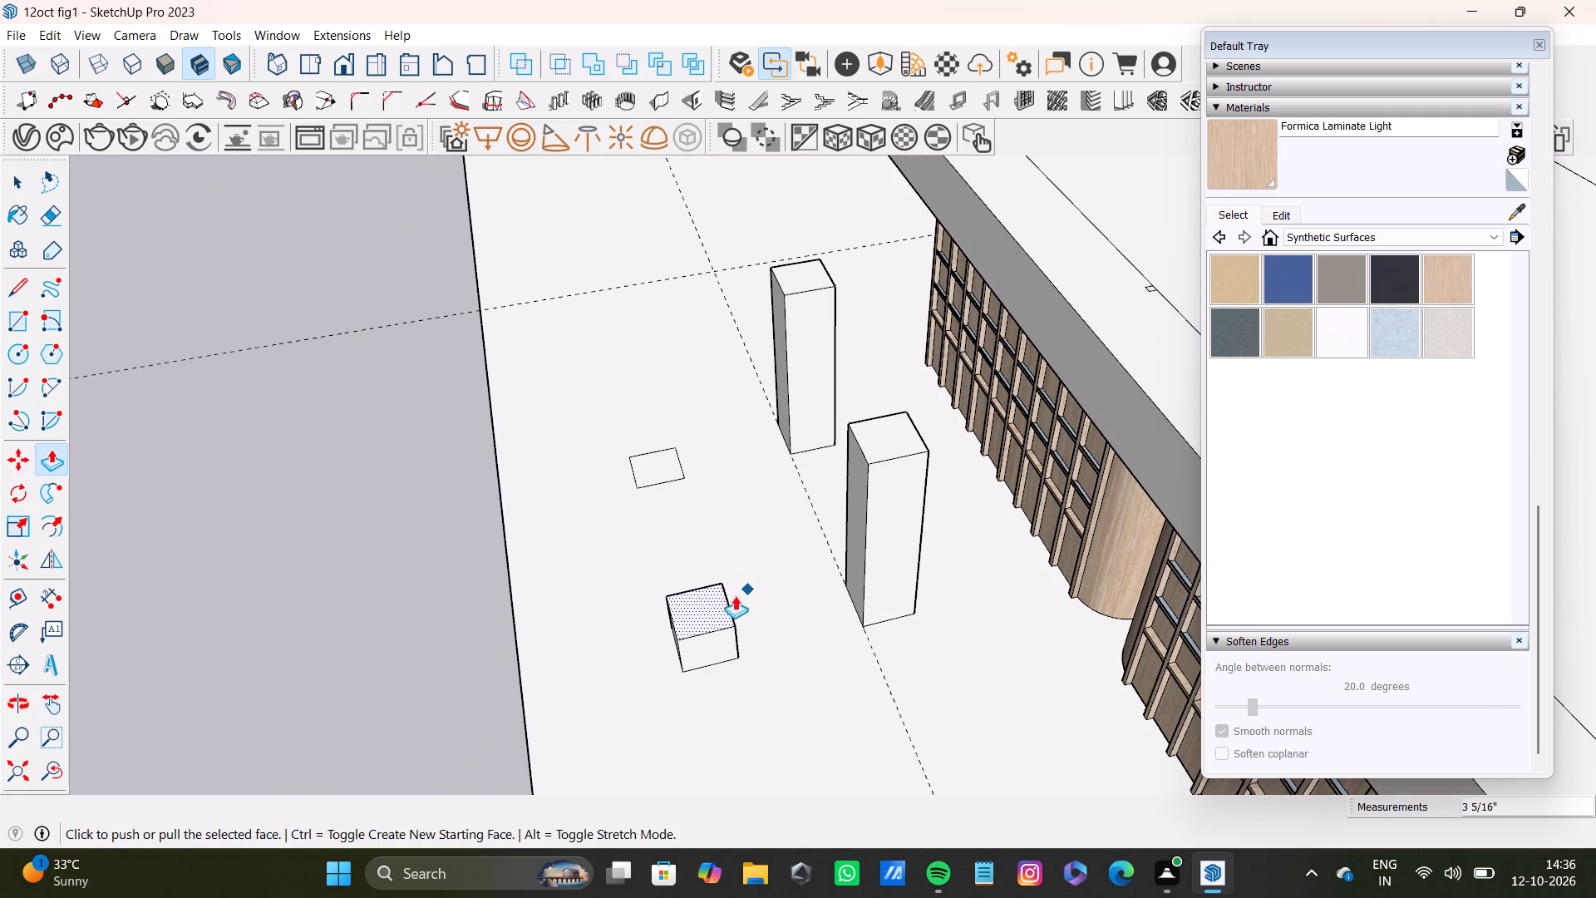
pyautogui.moveTo(702, 611); pyautogui.dragTo(876, 448)
# Push/pull the last square up 1' 2 3/4" to match the height of the other three posts.
pyautogui.scroll(-4, 830, 477)
pyautogui.moveTo(718, 527); pyautogui.dragTo(1204, 548, button='middle')
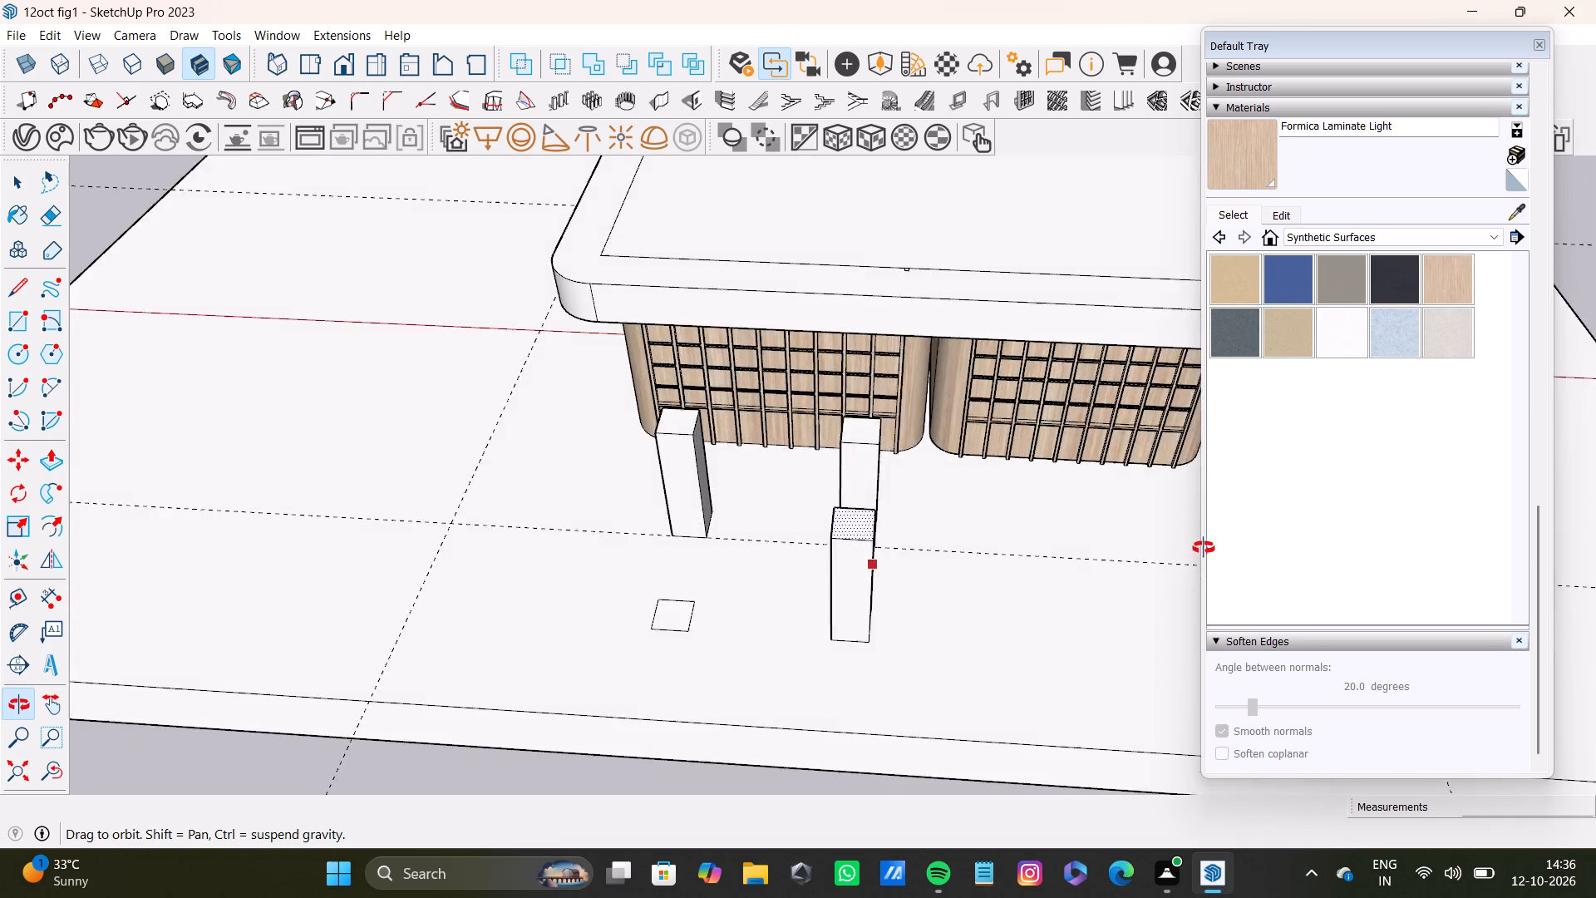
pyautogui.moveTo(1204, 548); pyautogui.dragTo(1137, 659, button='middle')
pyautogui.scroll(8, 746, 577)
pyautogui.press('space')
pyautogui.click(619, 577)
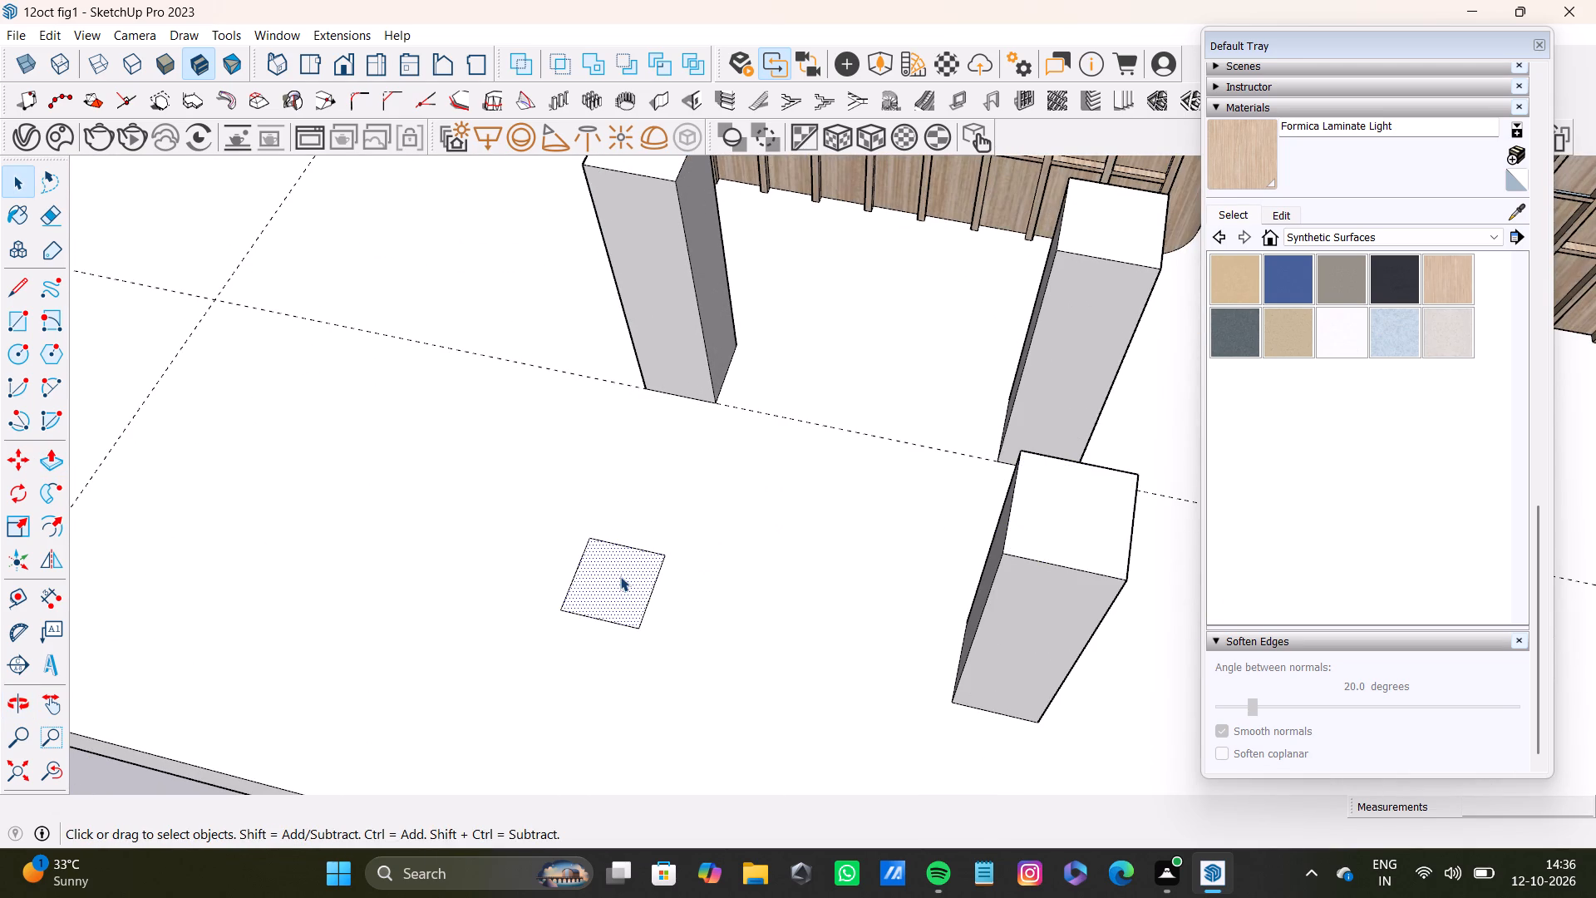
pyautogui.press('p')
pyautogui.moveTo(622, 576); pyautogui.dragTo(1101, 545)
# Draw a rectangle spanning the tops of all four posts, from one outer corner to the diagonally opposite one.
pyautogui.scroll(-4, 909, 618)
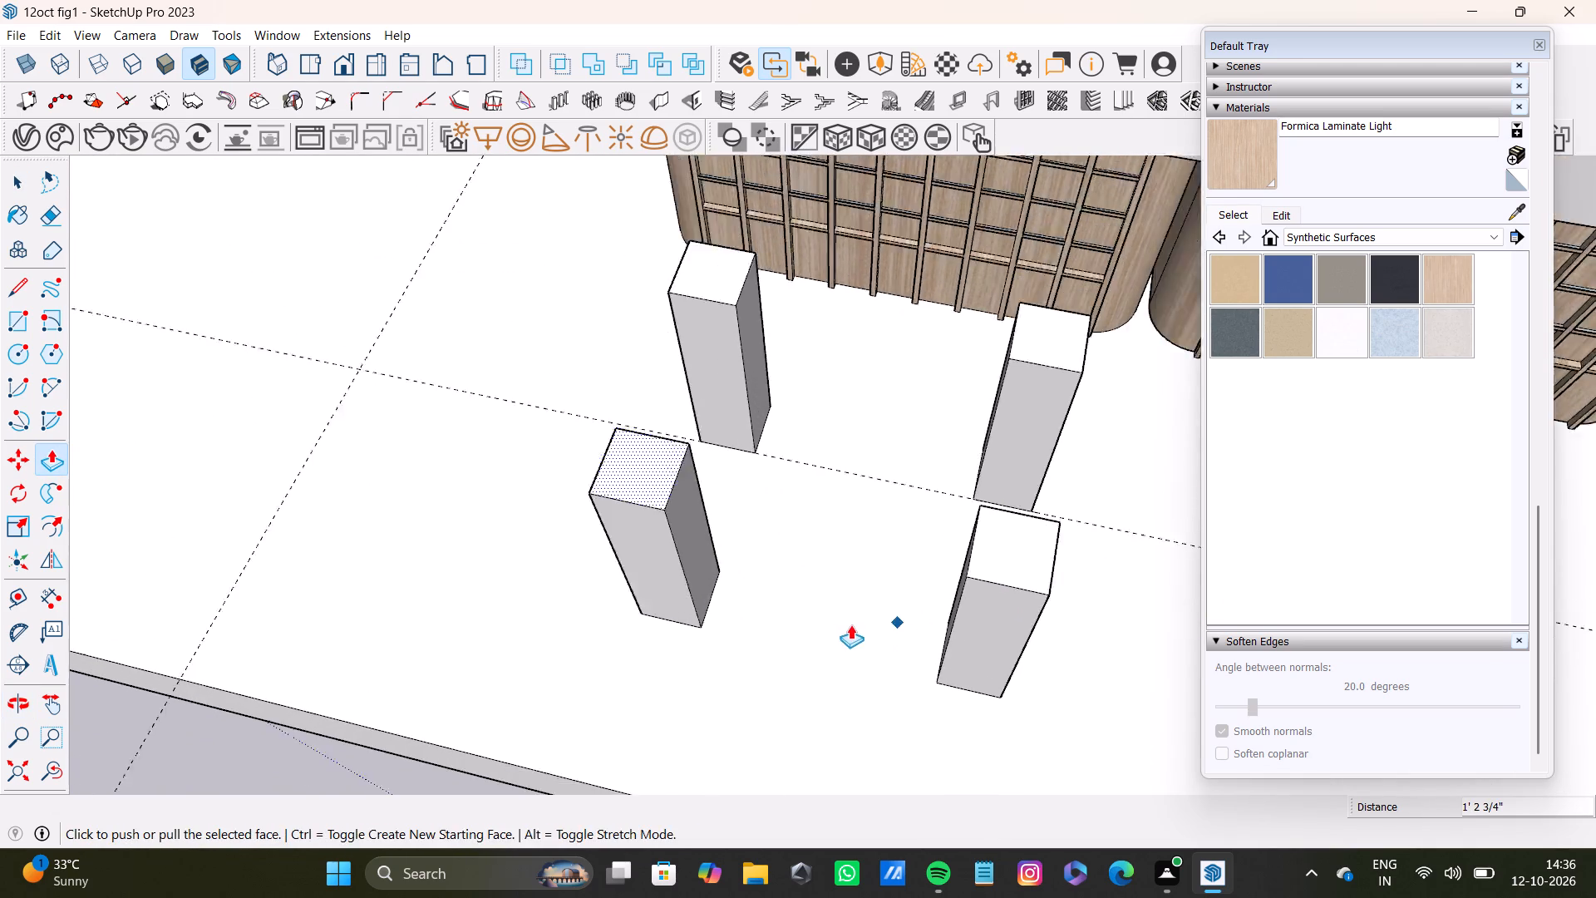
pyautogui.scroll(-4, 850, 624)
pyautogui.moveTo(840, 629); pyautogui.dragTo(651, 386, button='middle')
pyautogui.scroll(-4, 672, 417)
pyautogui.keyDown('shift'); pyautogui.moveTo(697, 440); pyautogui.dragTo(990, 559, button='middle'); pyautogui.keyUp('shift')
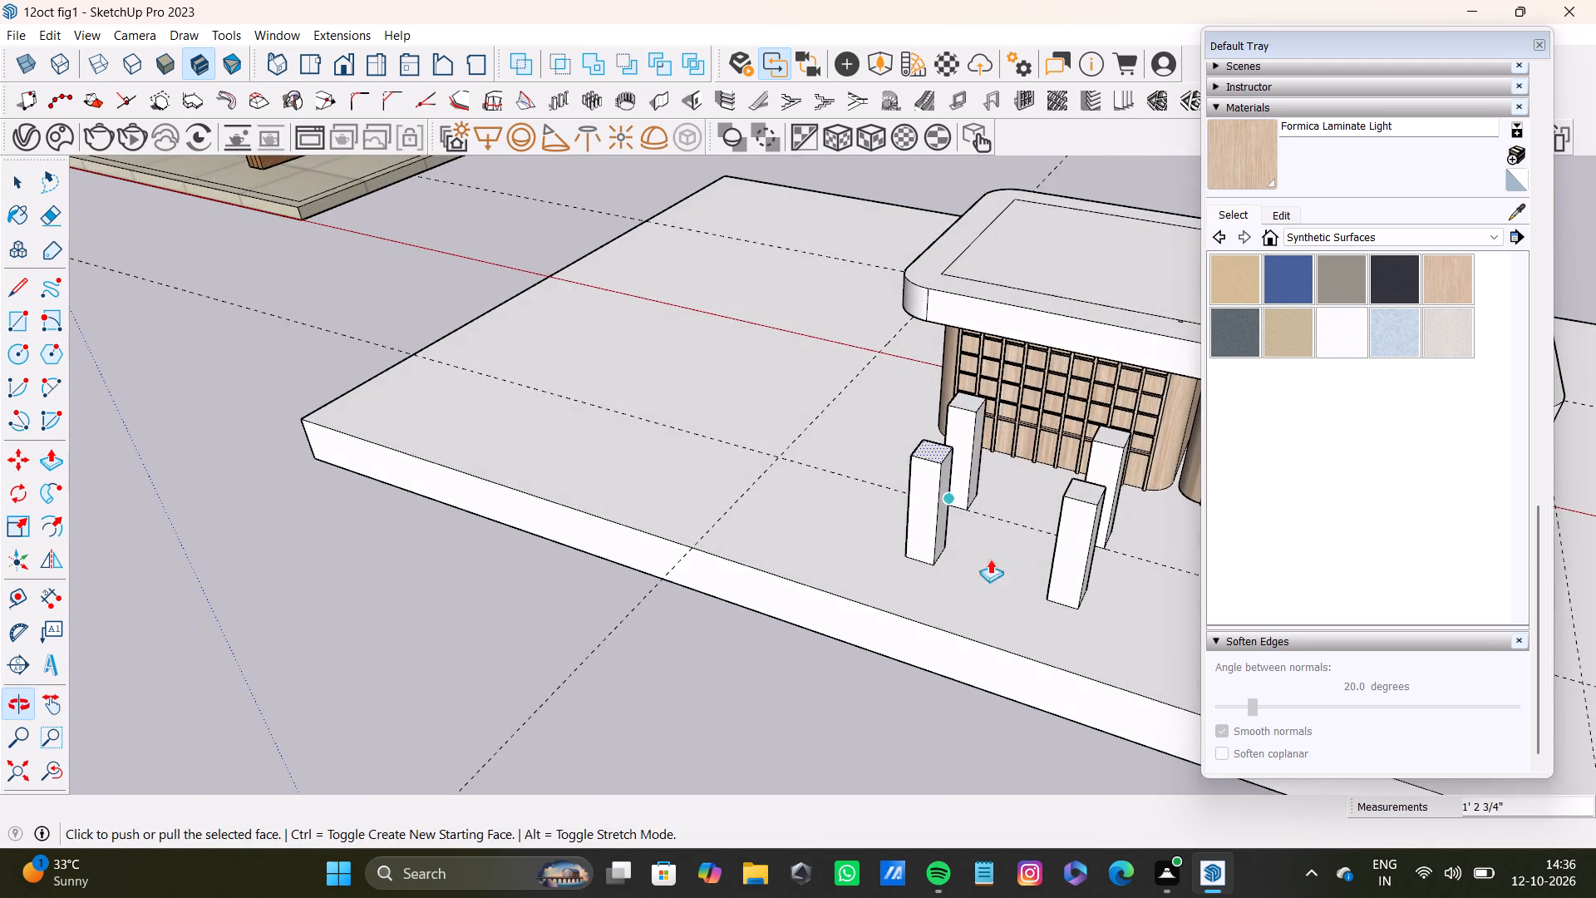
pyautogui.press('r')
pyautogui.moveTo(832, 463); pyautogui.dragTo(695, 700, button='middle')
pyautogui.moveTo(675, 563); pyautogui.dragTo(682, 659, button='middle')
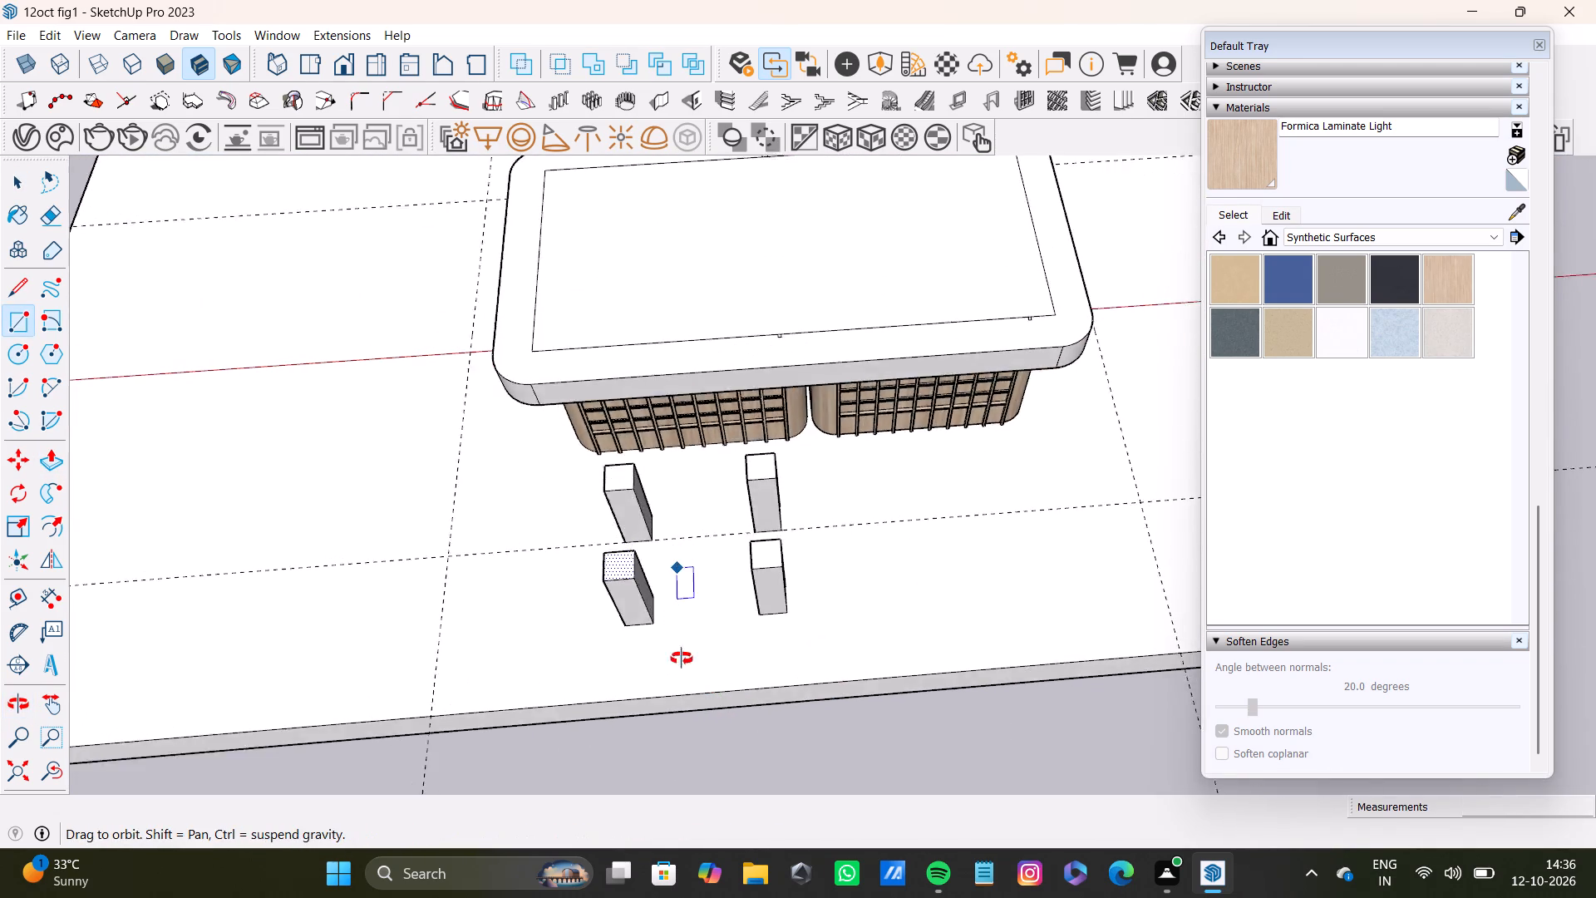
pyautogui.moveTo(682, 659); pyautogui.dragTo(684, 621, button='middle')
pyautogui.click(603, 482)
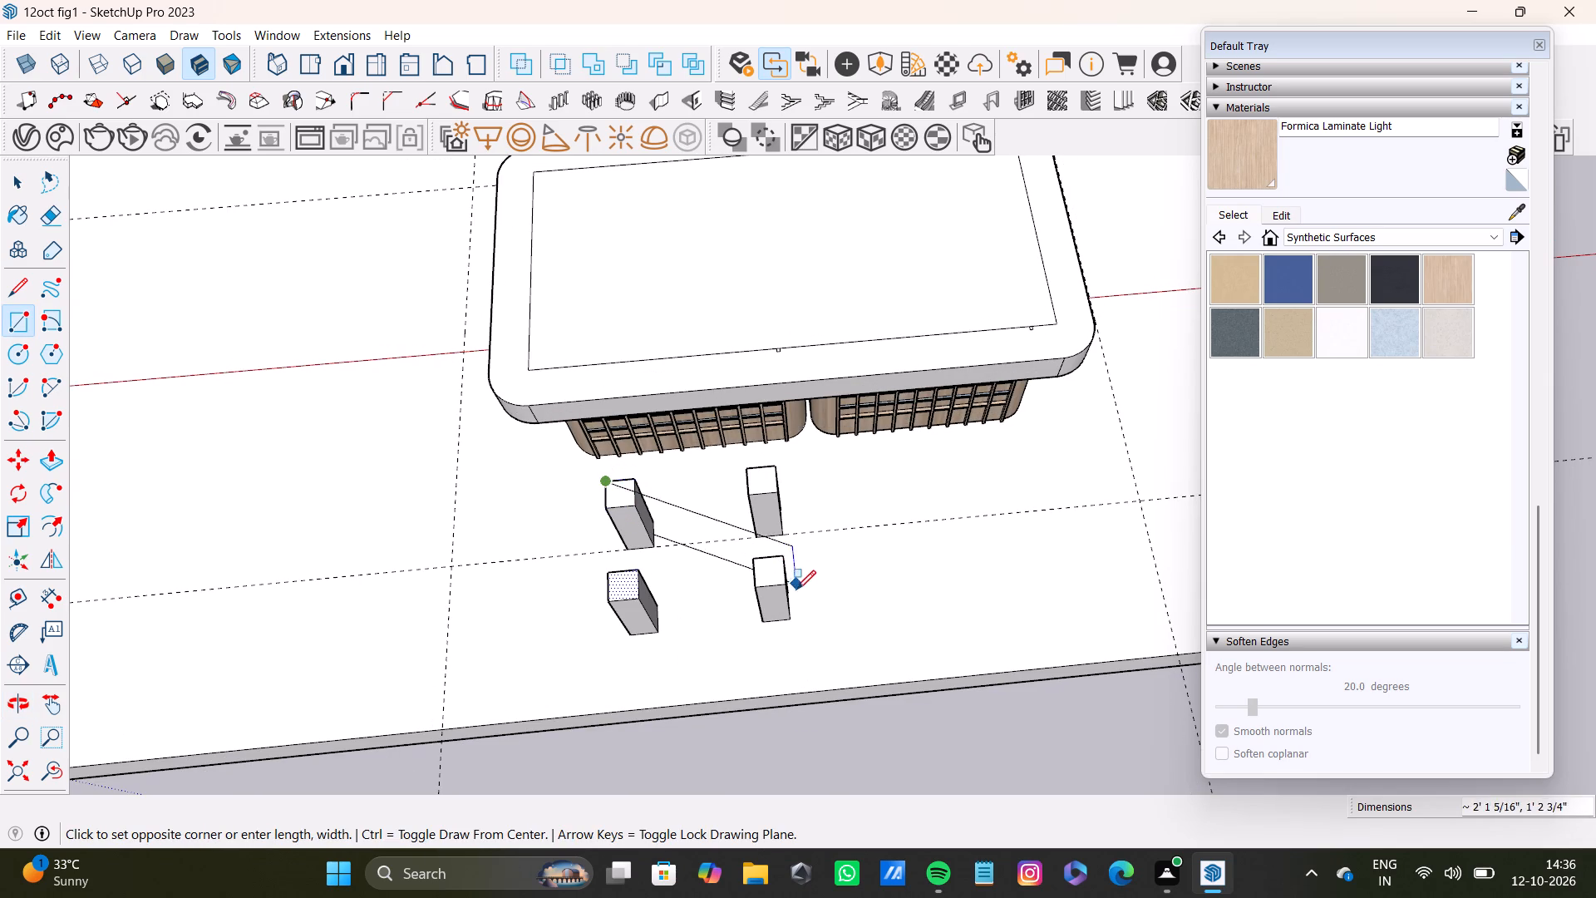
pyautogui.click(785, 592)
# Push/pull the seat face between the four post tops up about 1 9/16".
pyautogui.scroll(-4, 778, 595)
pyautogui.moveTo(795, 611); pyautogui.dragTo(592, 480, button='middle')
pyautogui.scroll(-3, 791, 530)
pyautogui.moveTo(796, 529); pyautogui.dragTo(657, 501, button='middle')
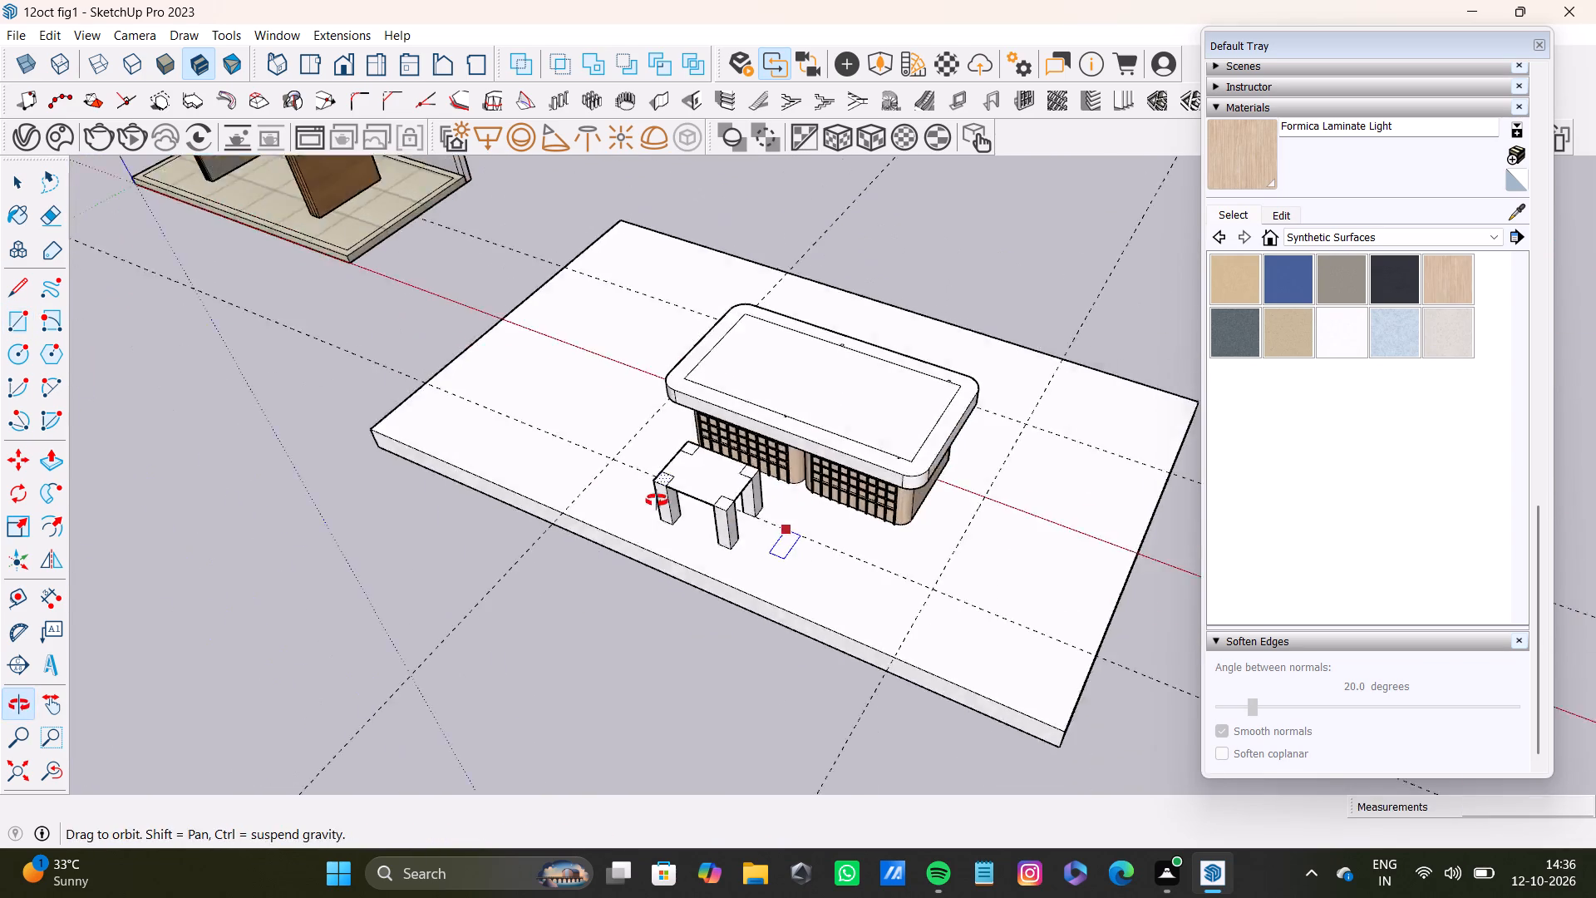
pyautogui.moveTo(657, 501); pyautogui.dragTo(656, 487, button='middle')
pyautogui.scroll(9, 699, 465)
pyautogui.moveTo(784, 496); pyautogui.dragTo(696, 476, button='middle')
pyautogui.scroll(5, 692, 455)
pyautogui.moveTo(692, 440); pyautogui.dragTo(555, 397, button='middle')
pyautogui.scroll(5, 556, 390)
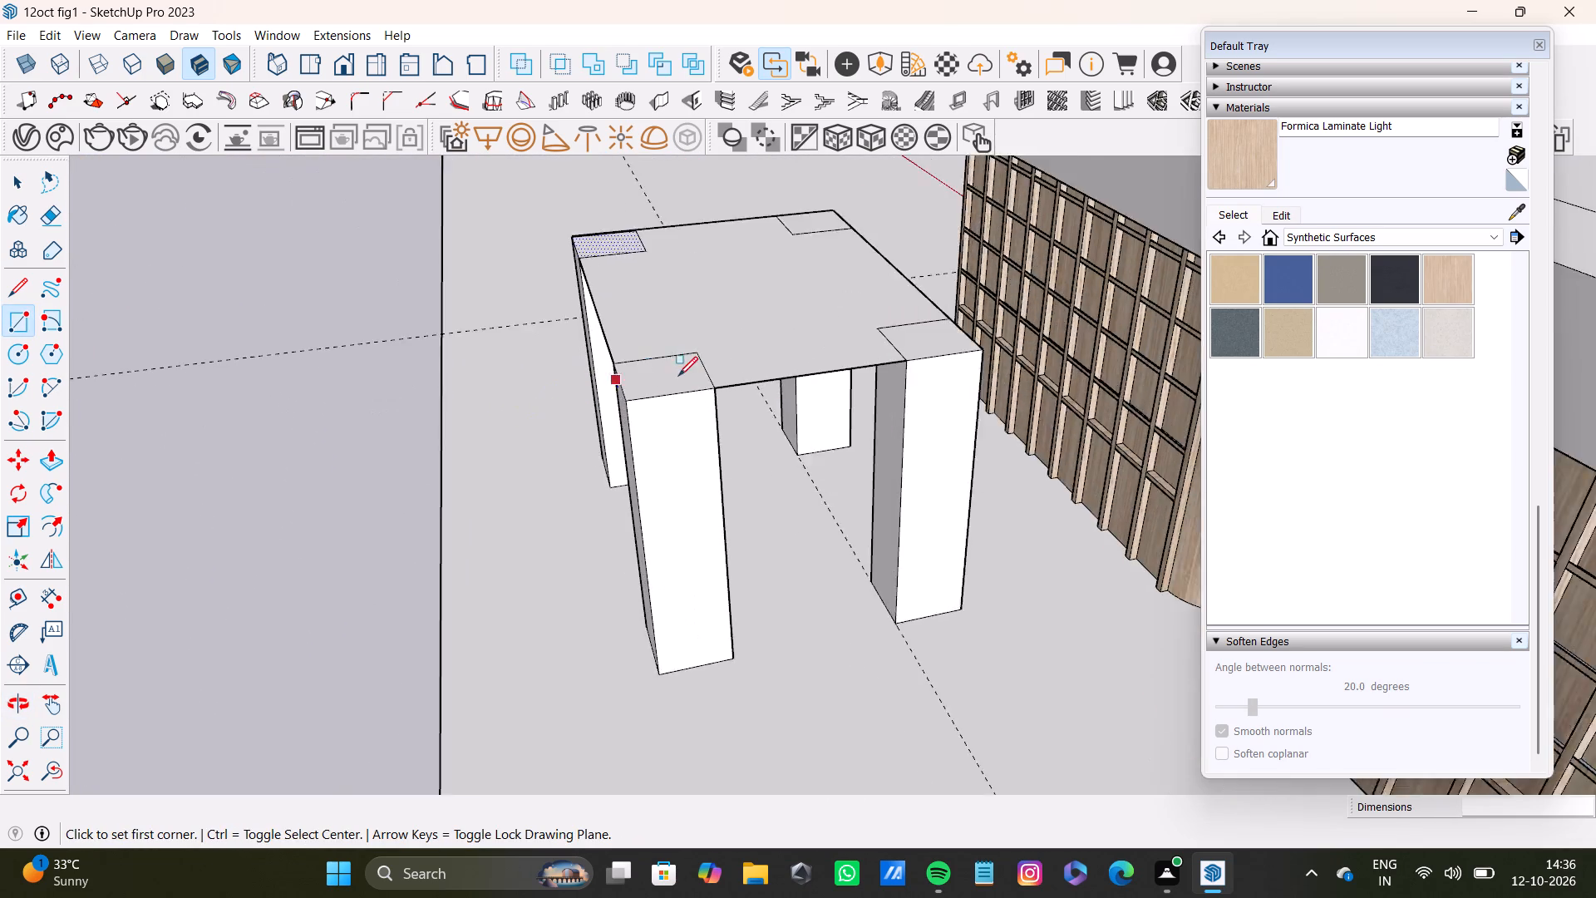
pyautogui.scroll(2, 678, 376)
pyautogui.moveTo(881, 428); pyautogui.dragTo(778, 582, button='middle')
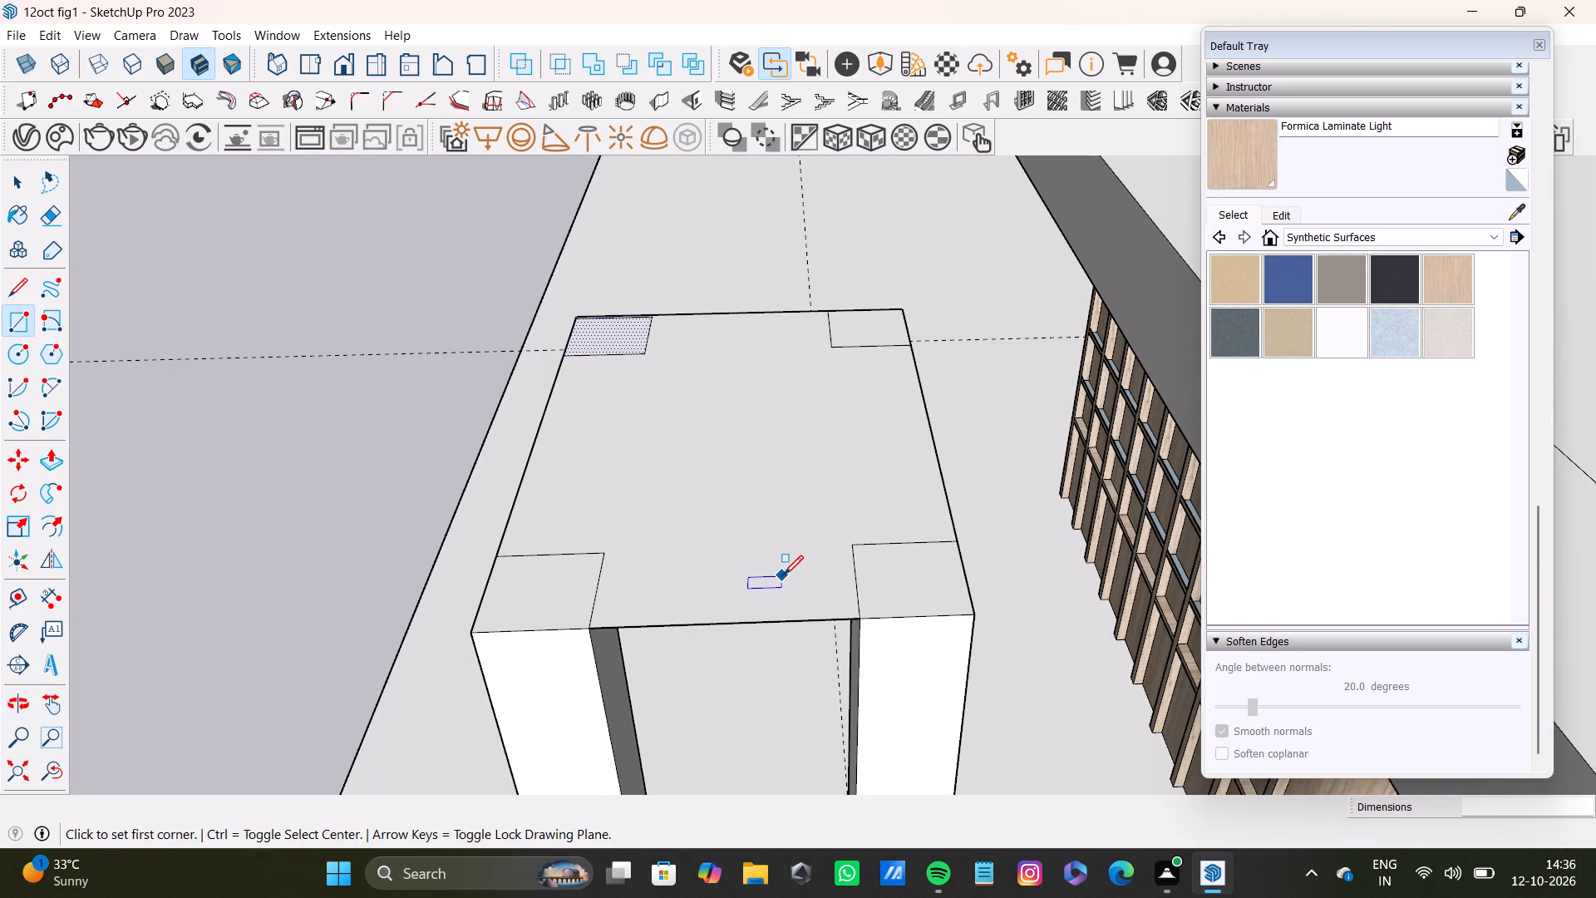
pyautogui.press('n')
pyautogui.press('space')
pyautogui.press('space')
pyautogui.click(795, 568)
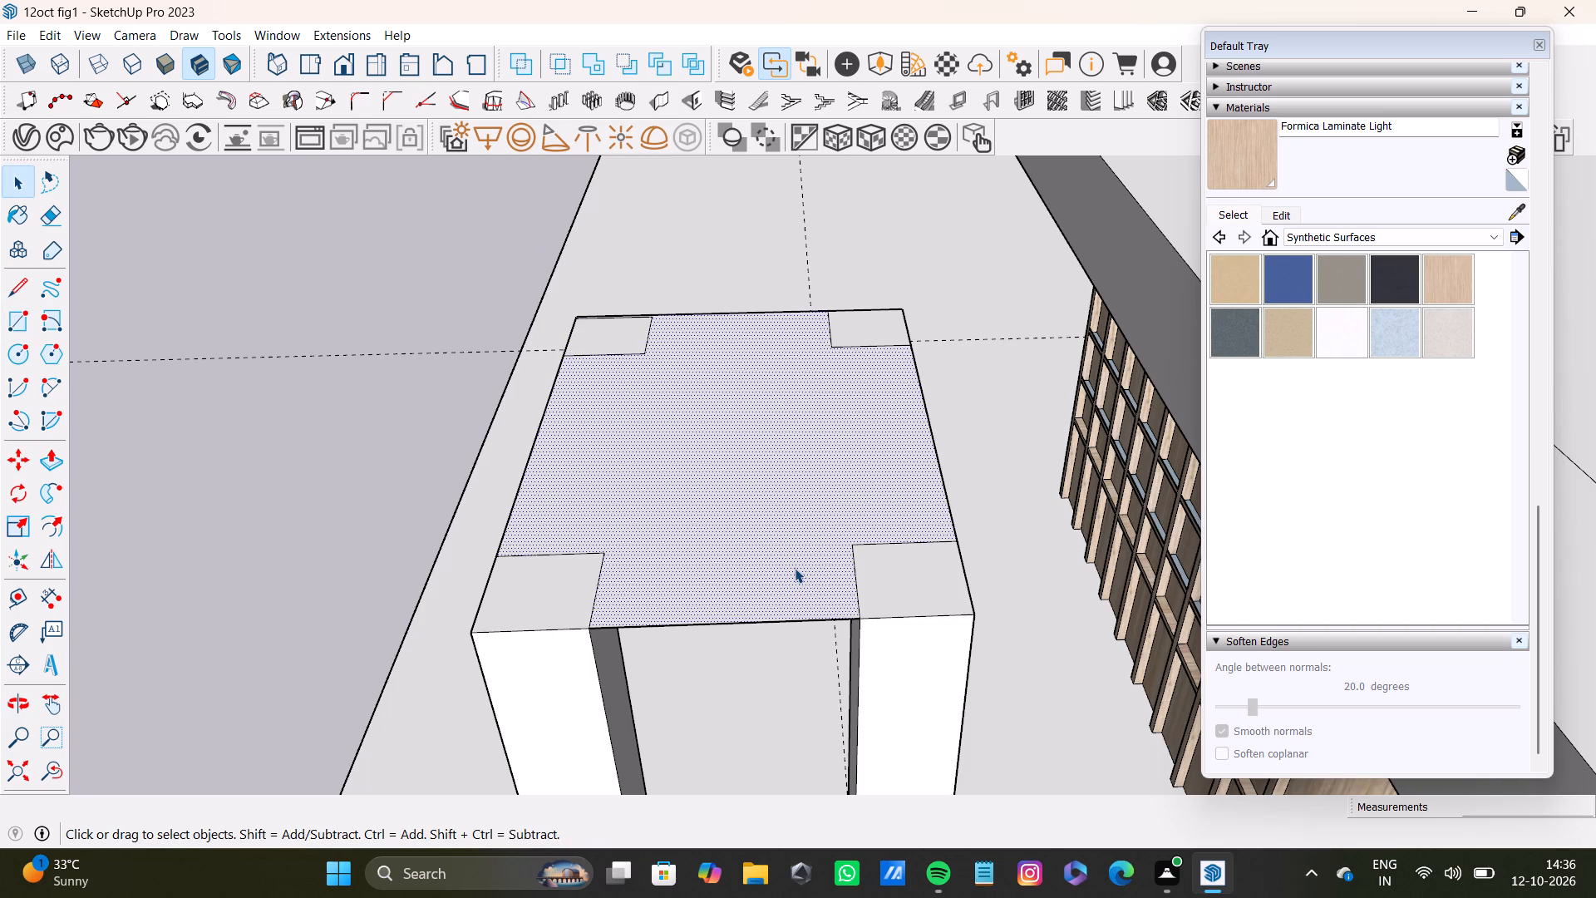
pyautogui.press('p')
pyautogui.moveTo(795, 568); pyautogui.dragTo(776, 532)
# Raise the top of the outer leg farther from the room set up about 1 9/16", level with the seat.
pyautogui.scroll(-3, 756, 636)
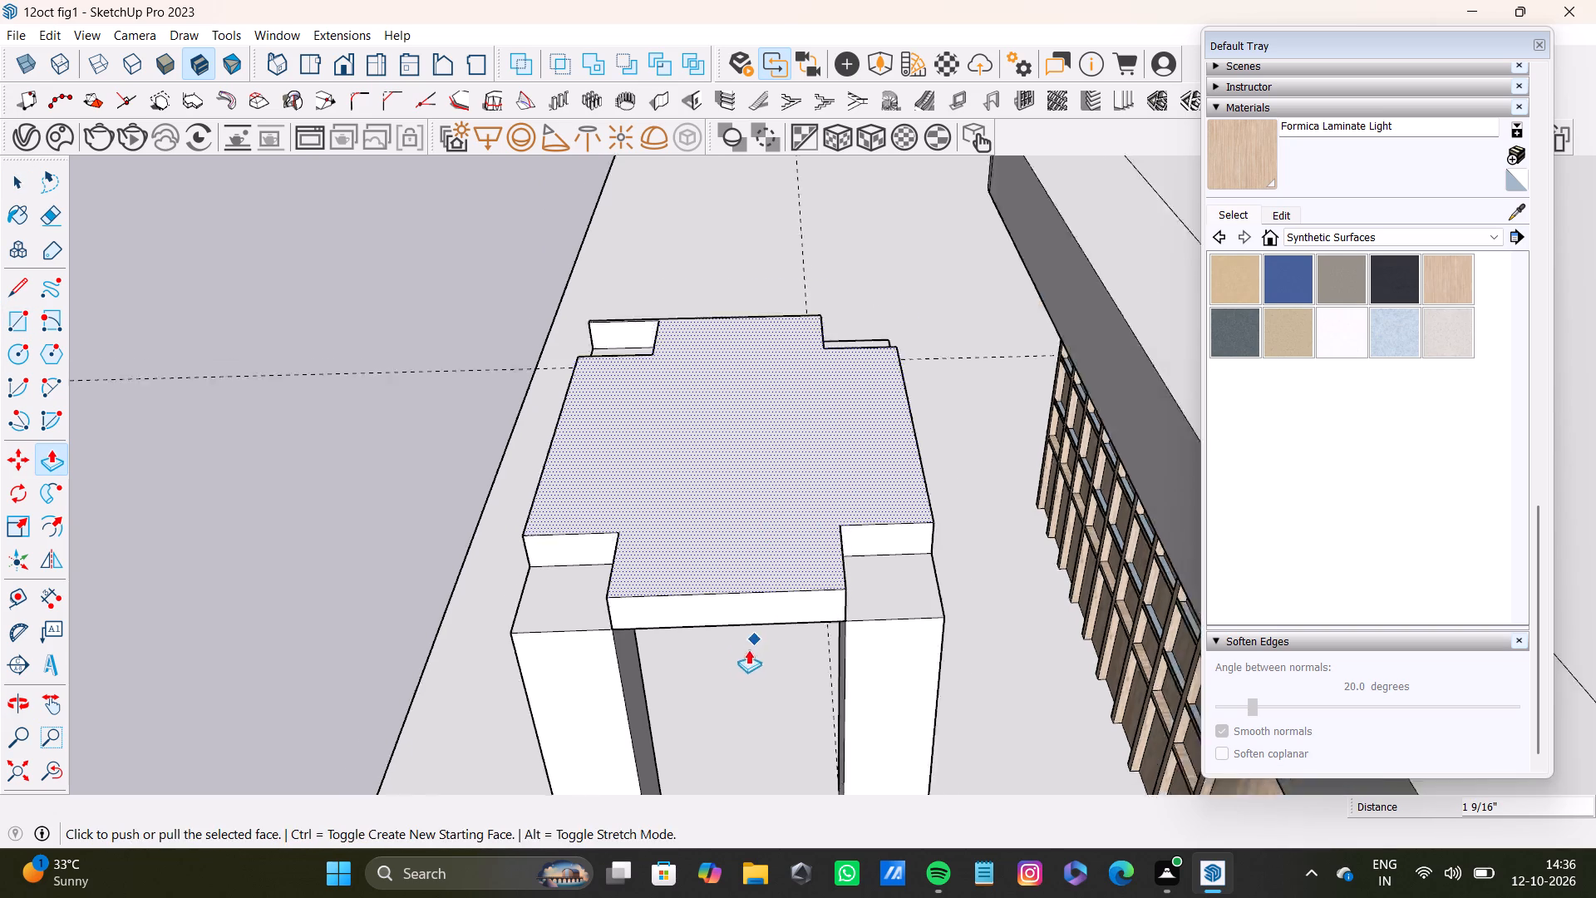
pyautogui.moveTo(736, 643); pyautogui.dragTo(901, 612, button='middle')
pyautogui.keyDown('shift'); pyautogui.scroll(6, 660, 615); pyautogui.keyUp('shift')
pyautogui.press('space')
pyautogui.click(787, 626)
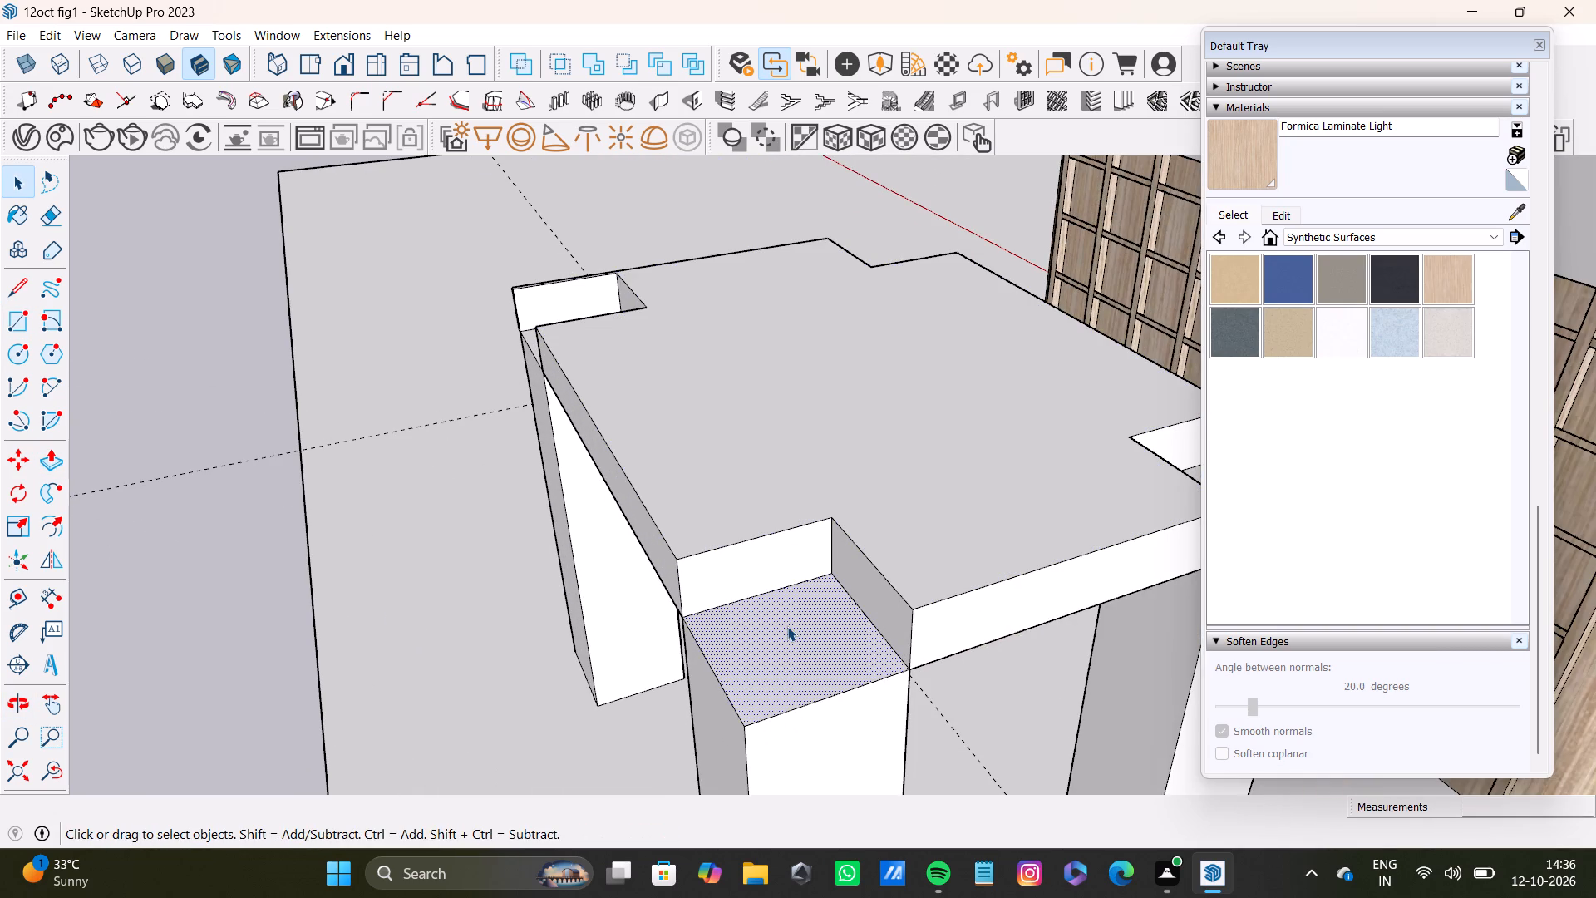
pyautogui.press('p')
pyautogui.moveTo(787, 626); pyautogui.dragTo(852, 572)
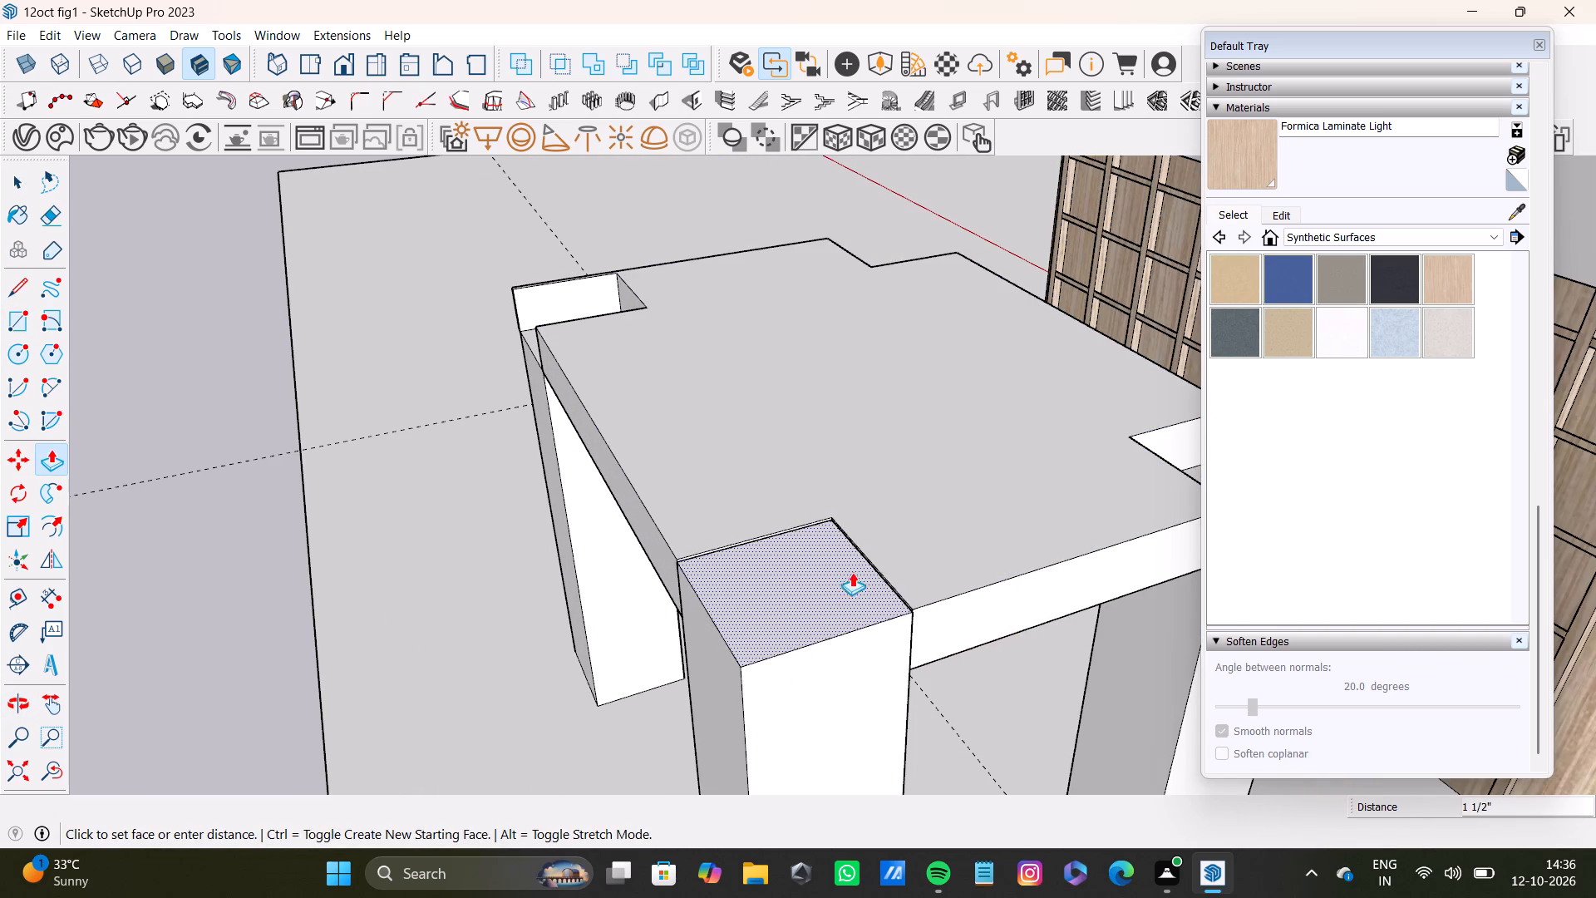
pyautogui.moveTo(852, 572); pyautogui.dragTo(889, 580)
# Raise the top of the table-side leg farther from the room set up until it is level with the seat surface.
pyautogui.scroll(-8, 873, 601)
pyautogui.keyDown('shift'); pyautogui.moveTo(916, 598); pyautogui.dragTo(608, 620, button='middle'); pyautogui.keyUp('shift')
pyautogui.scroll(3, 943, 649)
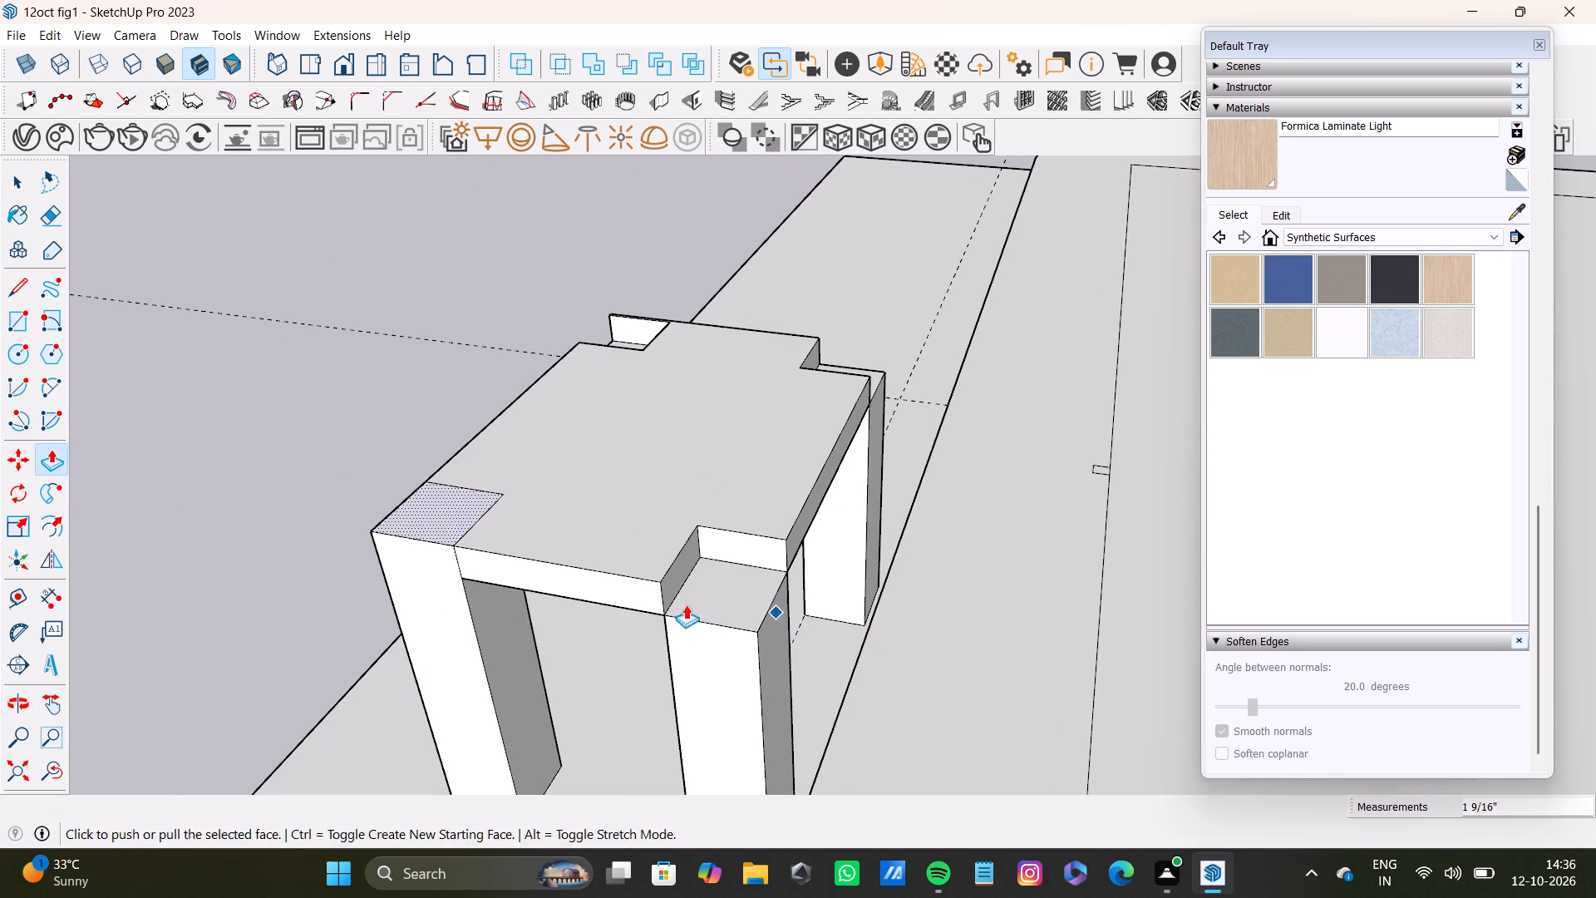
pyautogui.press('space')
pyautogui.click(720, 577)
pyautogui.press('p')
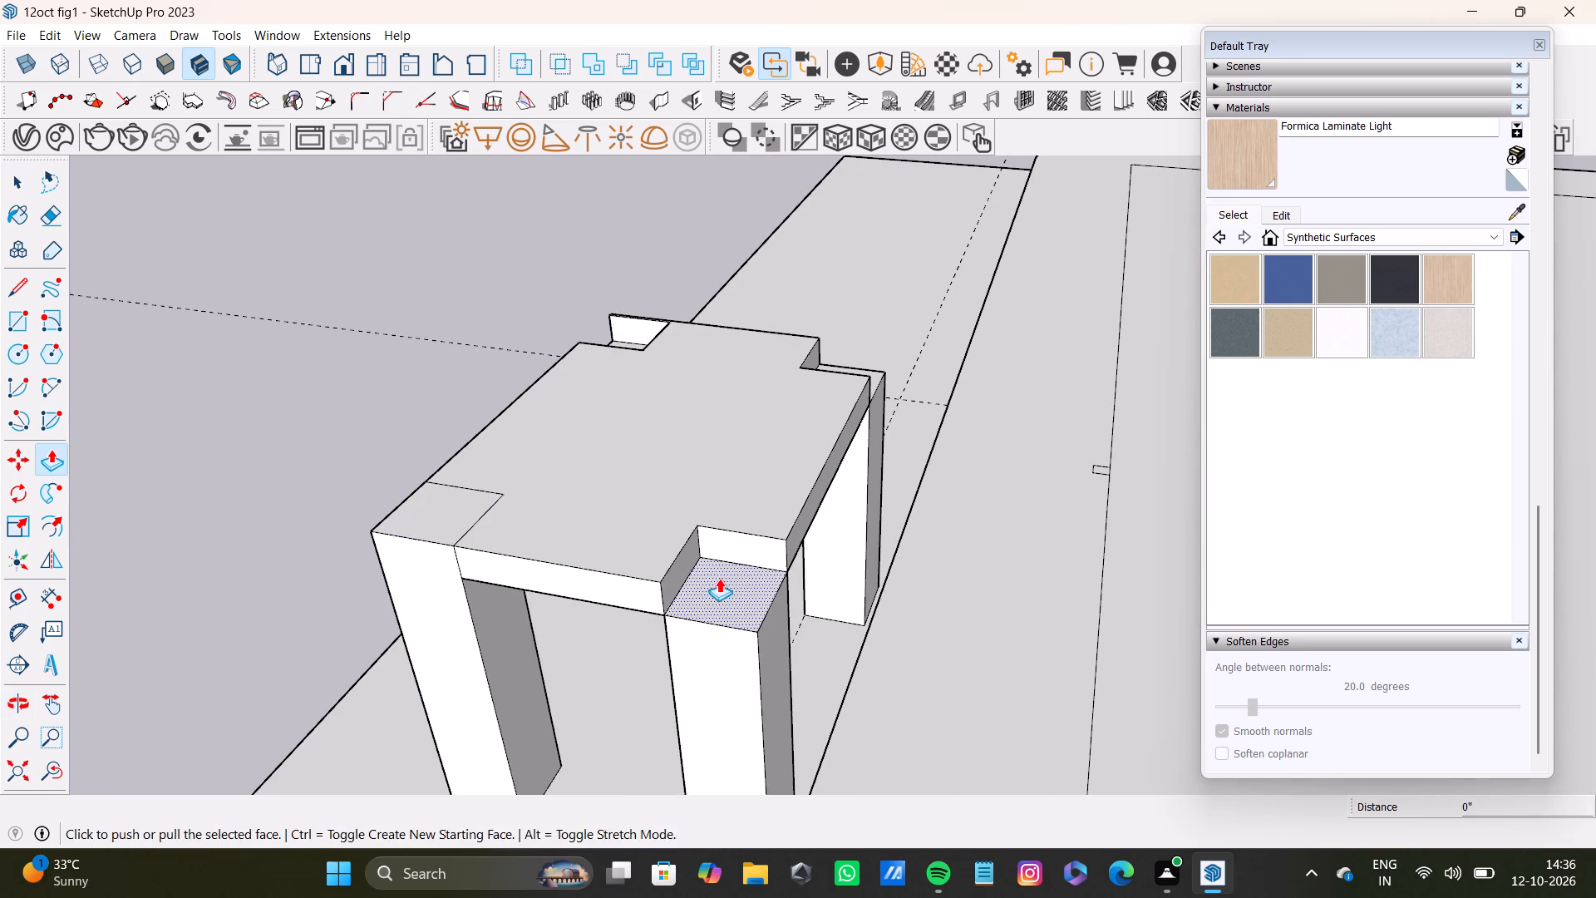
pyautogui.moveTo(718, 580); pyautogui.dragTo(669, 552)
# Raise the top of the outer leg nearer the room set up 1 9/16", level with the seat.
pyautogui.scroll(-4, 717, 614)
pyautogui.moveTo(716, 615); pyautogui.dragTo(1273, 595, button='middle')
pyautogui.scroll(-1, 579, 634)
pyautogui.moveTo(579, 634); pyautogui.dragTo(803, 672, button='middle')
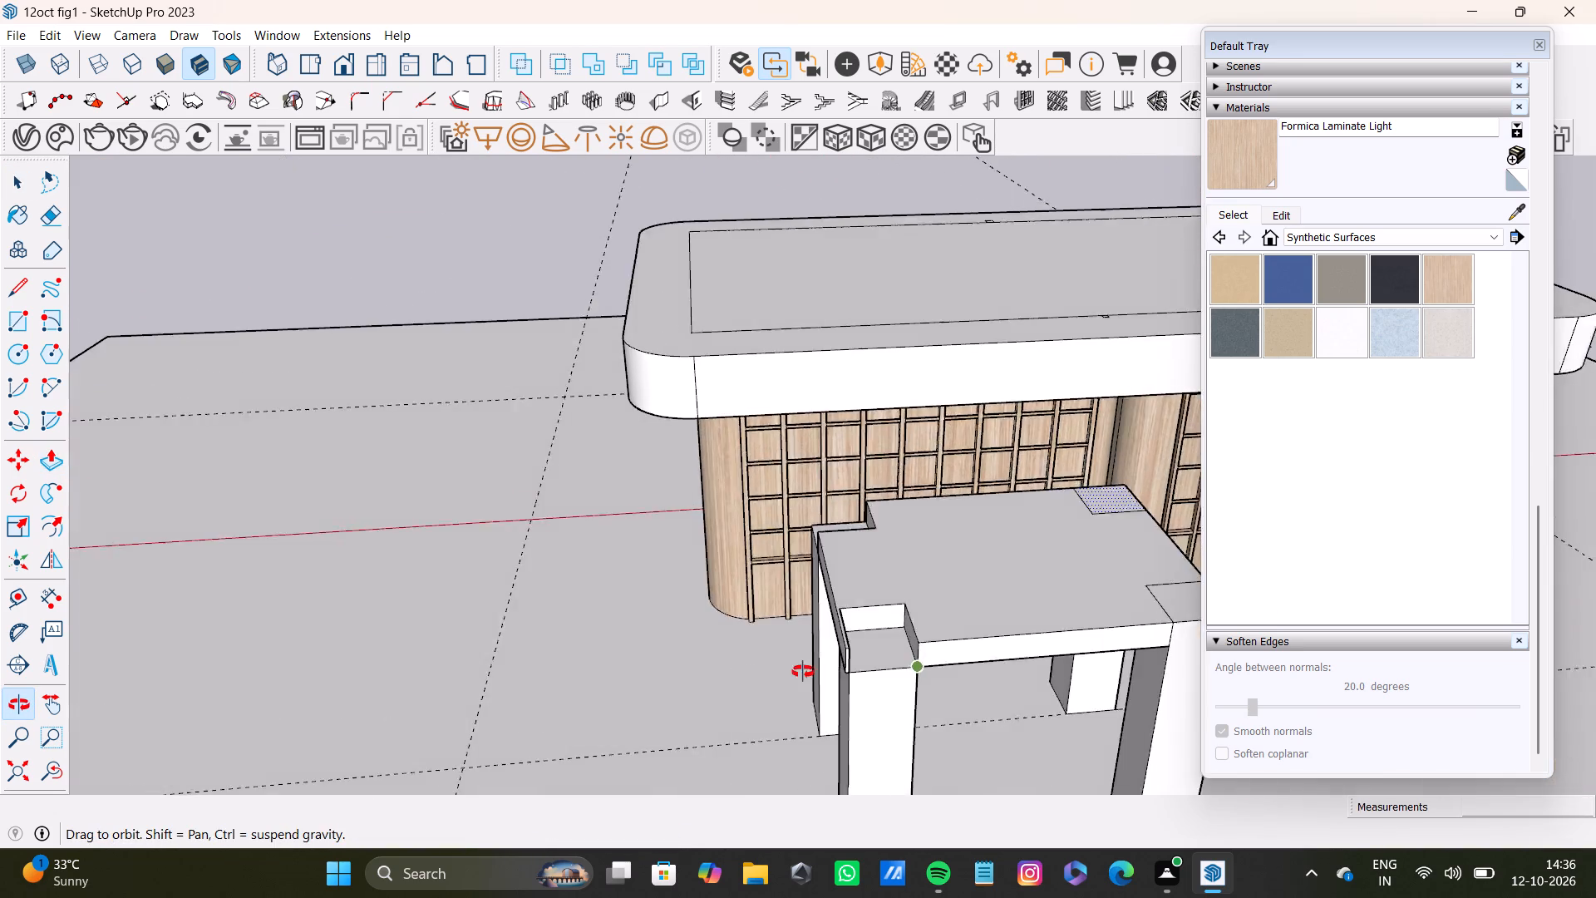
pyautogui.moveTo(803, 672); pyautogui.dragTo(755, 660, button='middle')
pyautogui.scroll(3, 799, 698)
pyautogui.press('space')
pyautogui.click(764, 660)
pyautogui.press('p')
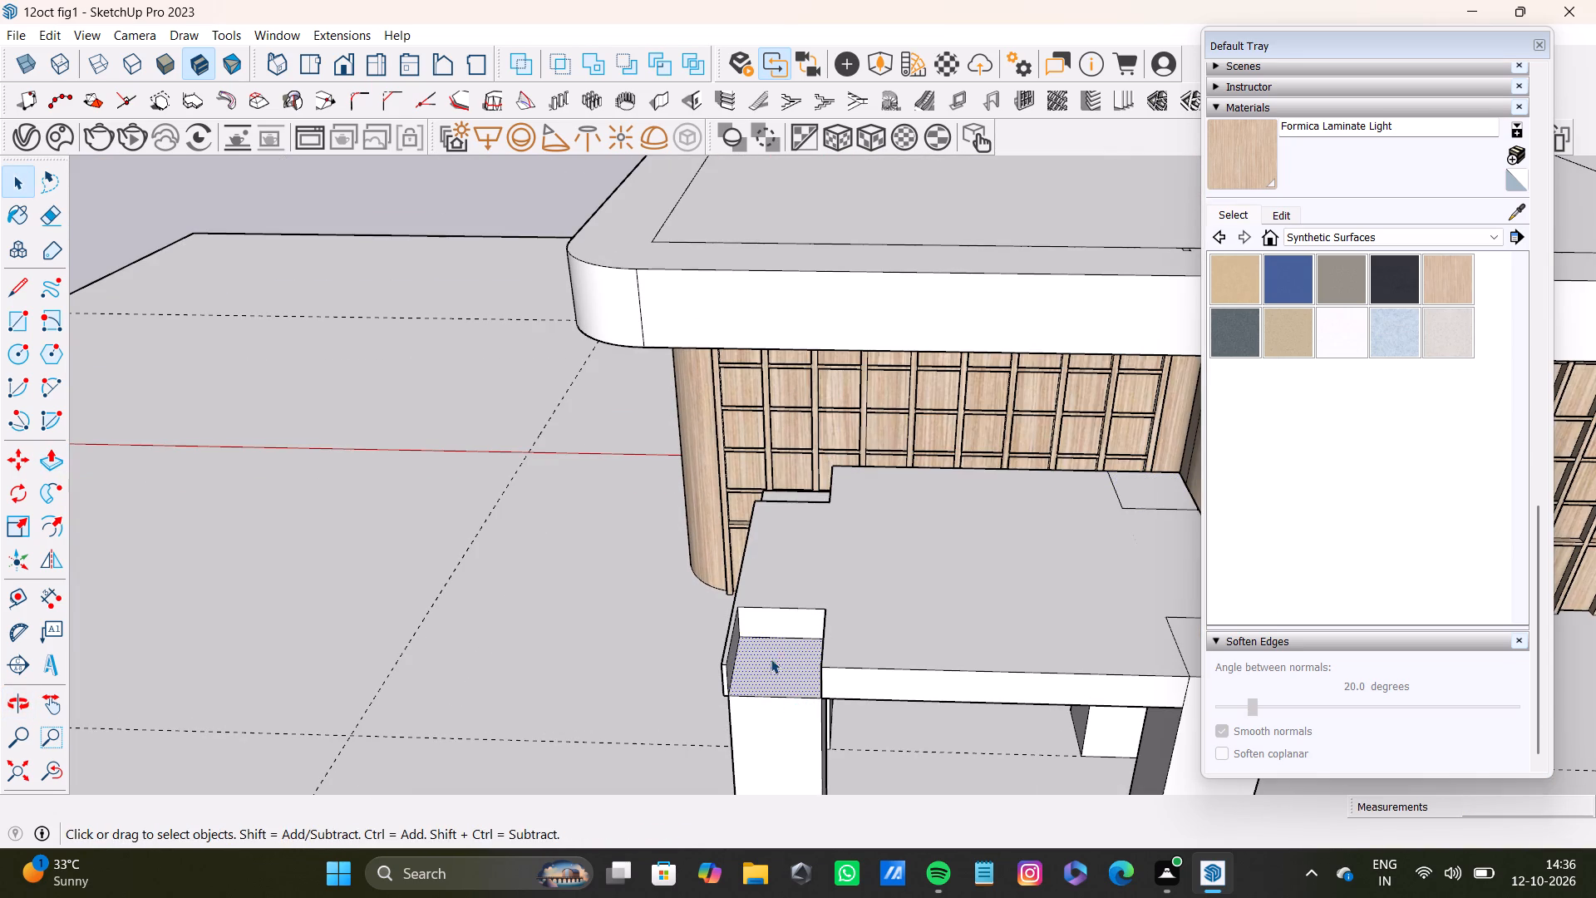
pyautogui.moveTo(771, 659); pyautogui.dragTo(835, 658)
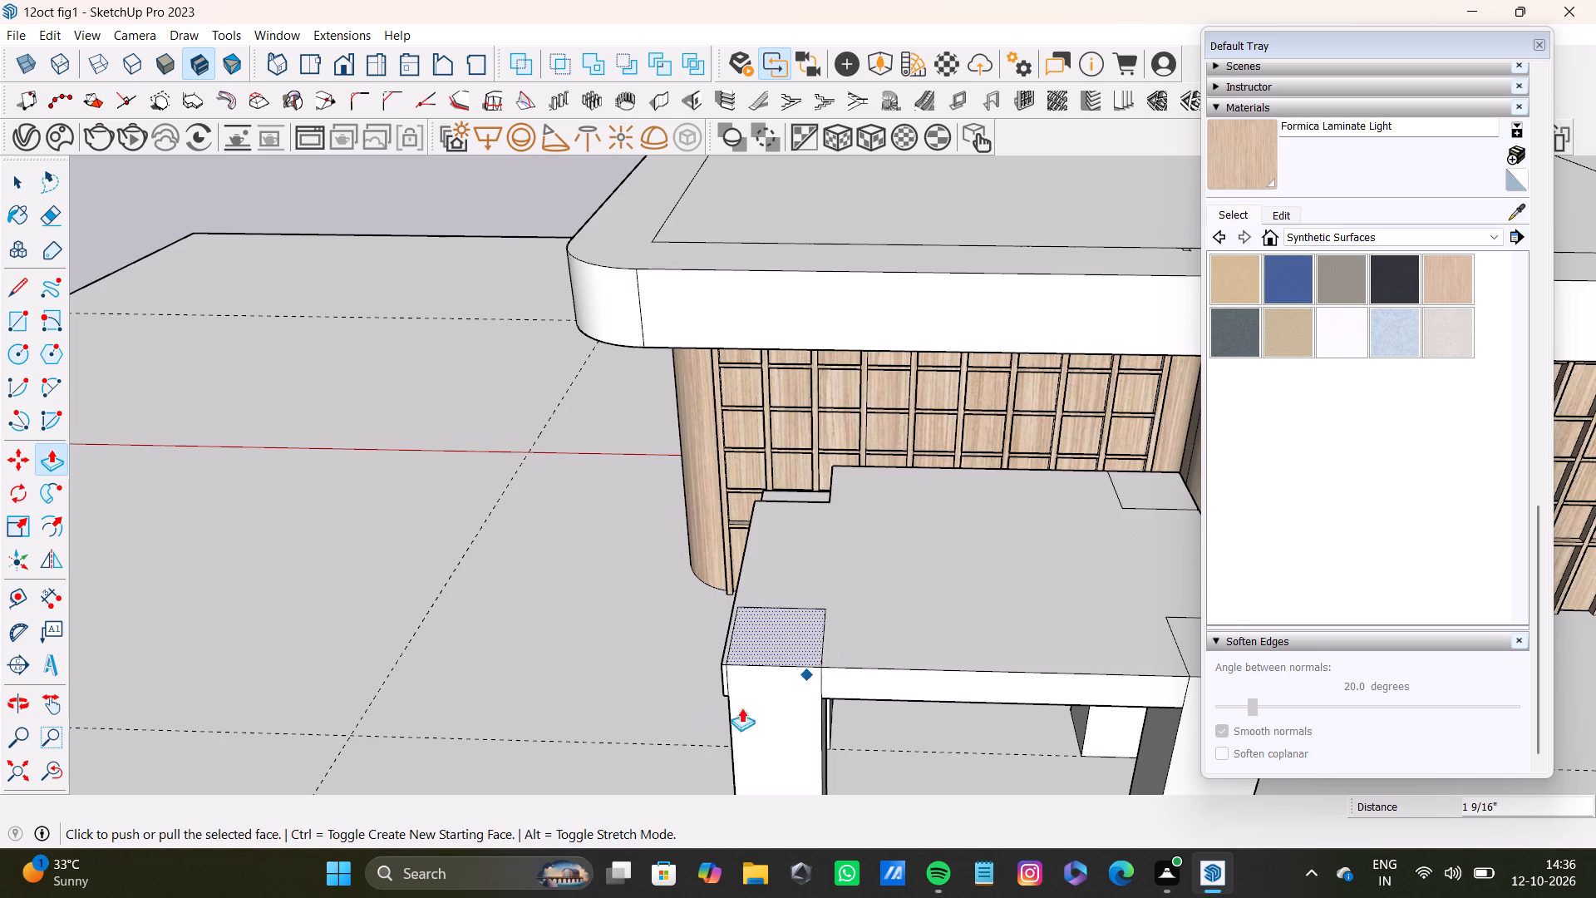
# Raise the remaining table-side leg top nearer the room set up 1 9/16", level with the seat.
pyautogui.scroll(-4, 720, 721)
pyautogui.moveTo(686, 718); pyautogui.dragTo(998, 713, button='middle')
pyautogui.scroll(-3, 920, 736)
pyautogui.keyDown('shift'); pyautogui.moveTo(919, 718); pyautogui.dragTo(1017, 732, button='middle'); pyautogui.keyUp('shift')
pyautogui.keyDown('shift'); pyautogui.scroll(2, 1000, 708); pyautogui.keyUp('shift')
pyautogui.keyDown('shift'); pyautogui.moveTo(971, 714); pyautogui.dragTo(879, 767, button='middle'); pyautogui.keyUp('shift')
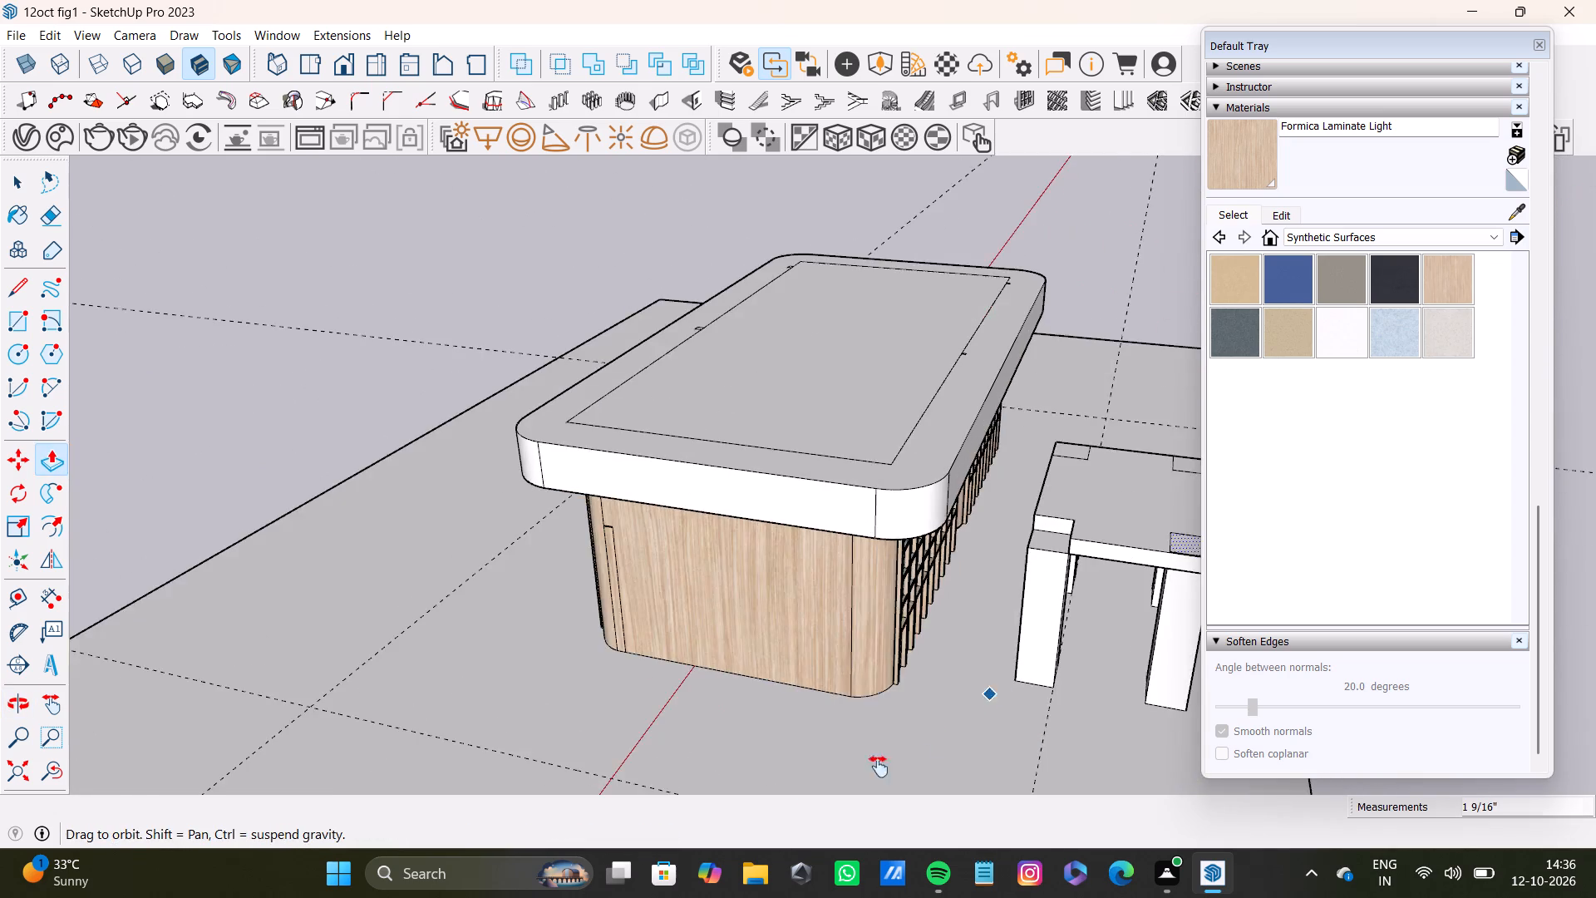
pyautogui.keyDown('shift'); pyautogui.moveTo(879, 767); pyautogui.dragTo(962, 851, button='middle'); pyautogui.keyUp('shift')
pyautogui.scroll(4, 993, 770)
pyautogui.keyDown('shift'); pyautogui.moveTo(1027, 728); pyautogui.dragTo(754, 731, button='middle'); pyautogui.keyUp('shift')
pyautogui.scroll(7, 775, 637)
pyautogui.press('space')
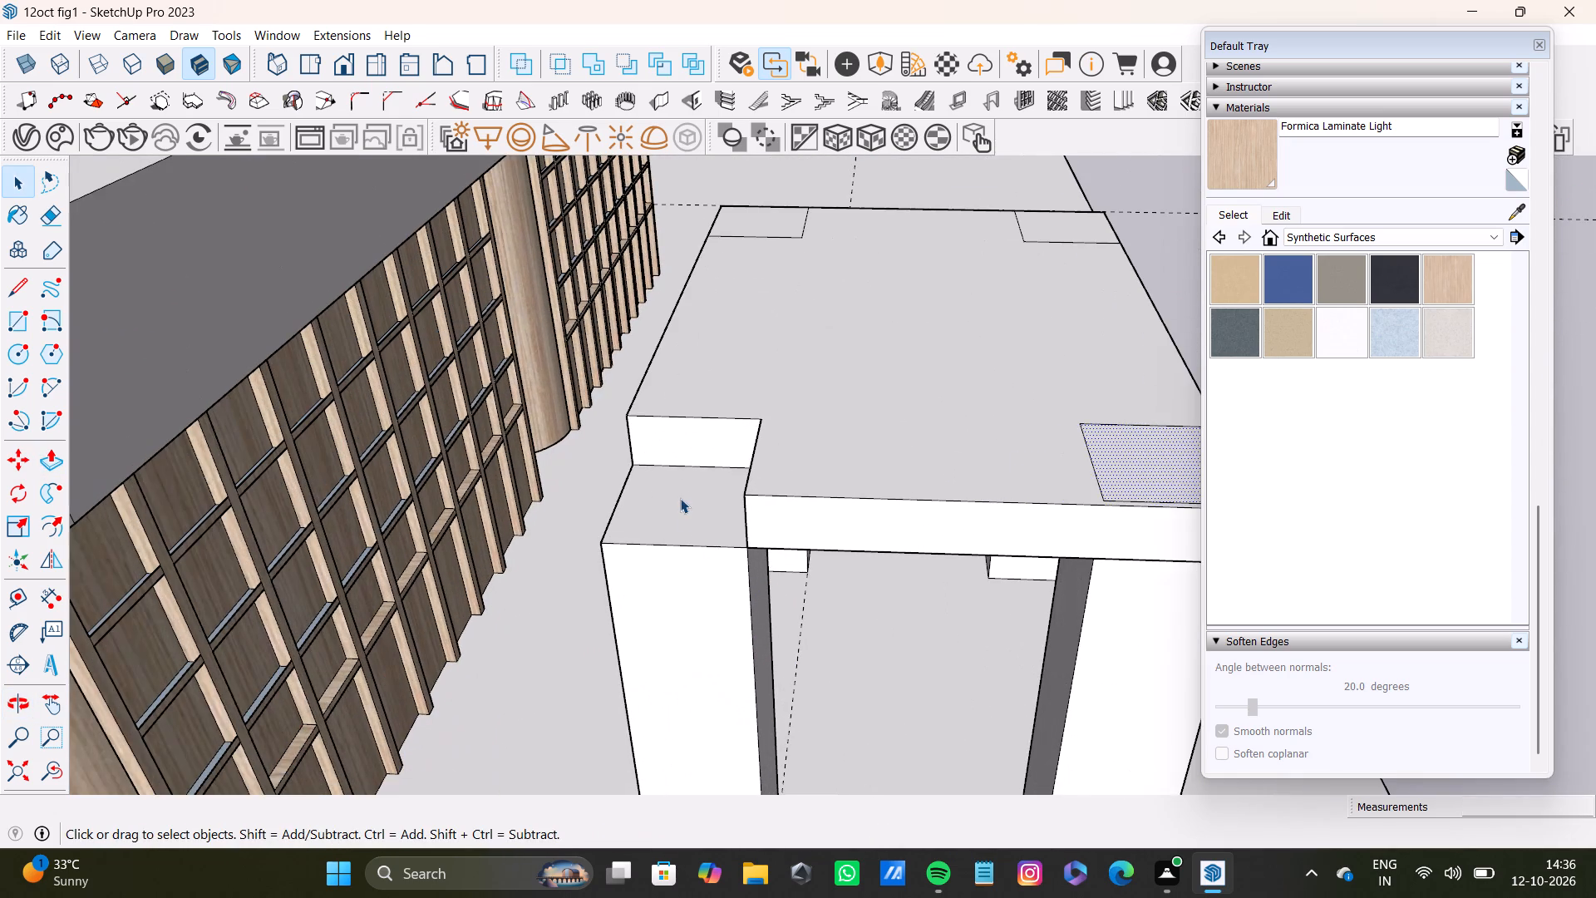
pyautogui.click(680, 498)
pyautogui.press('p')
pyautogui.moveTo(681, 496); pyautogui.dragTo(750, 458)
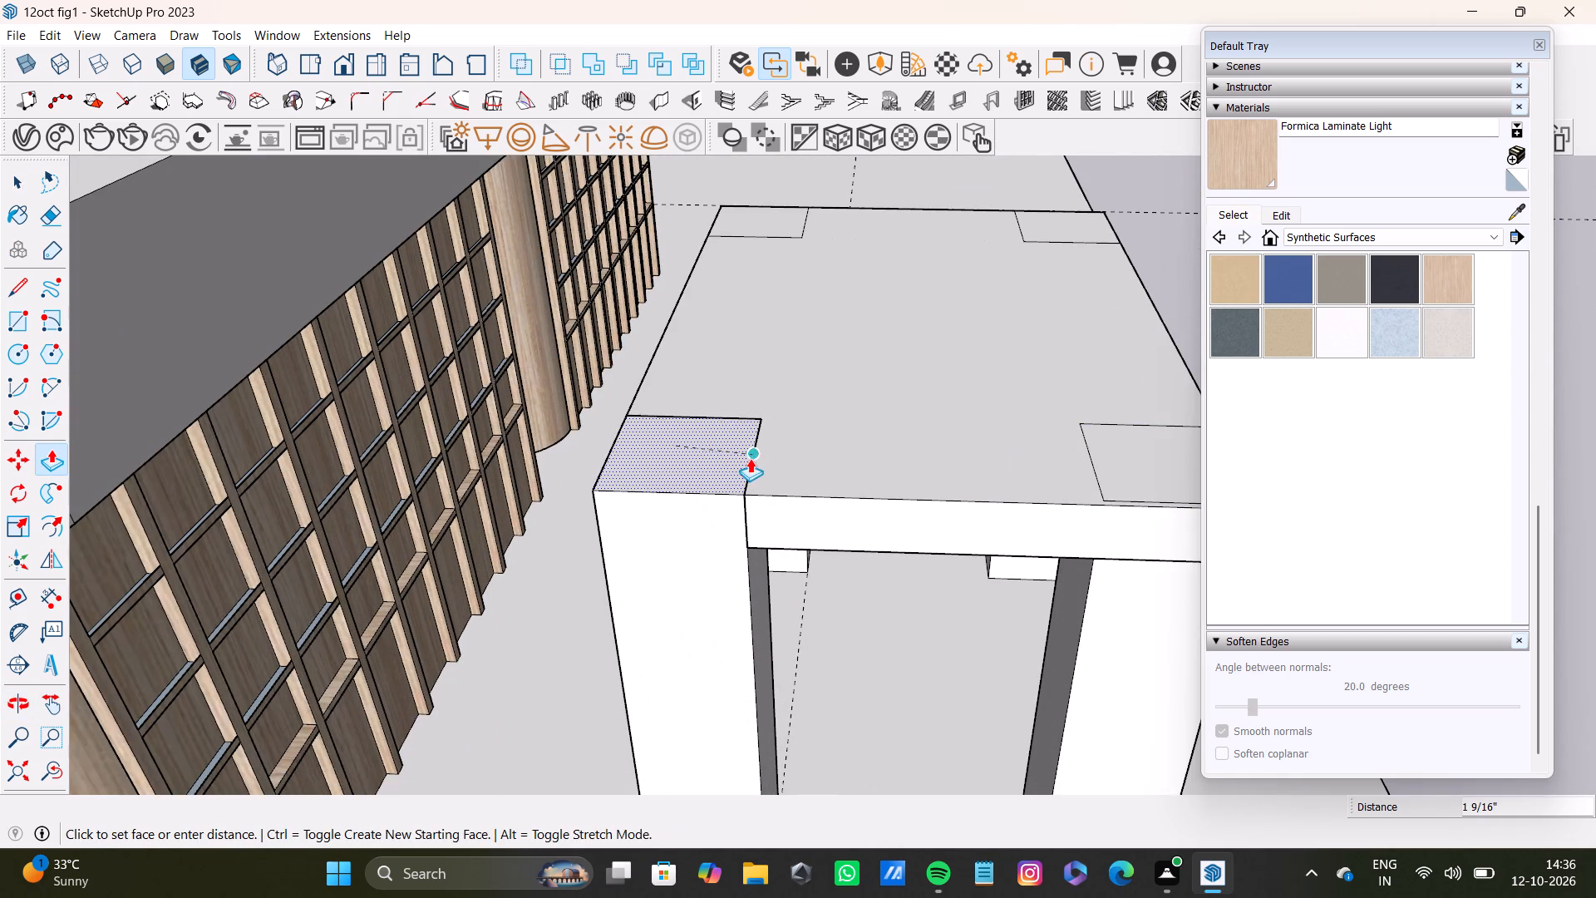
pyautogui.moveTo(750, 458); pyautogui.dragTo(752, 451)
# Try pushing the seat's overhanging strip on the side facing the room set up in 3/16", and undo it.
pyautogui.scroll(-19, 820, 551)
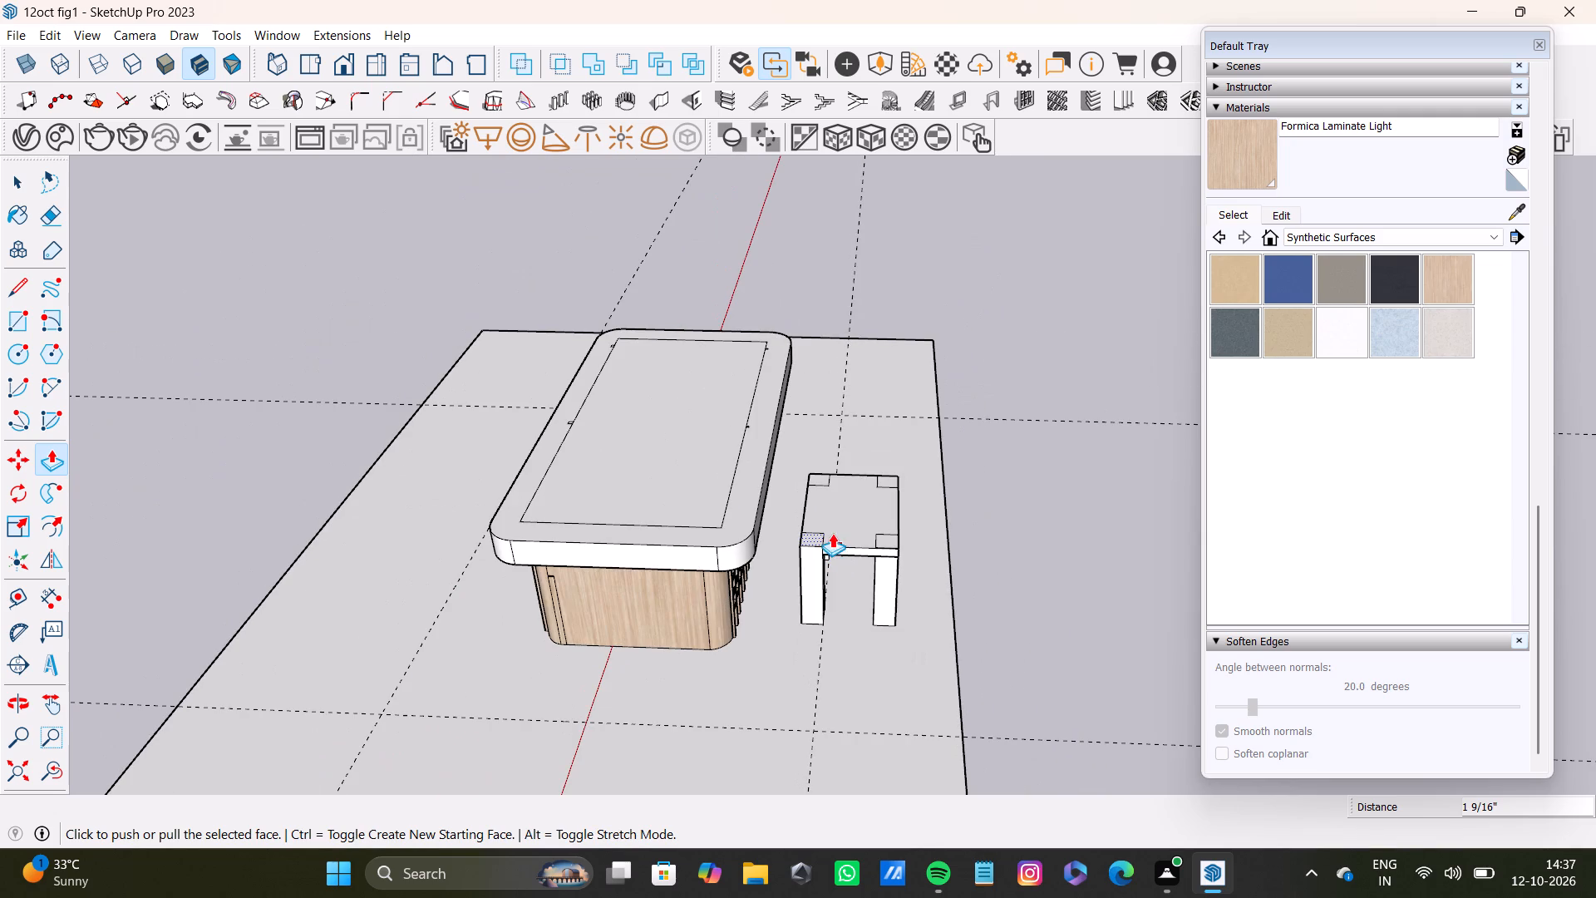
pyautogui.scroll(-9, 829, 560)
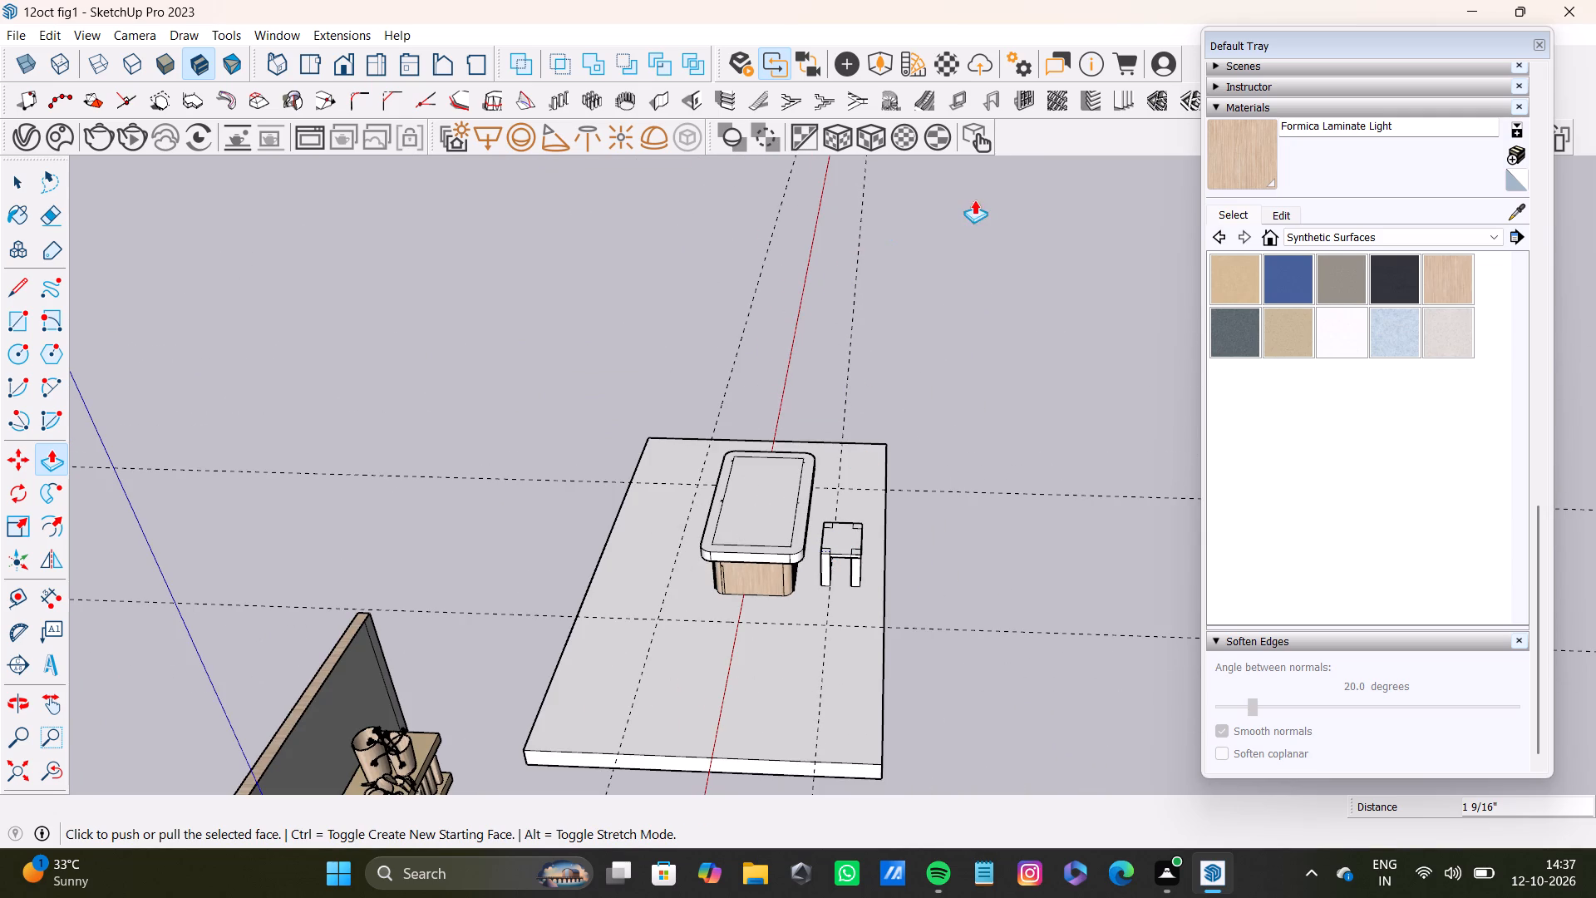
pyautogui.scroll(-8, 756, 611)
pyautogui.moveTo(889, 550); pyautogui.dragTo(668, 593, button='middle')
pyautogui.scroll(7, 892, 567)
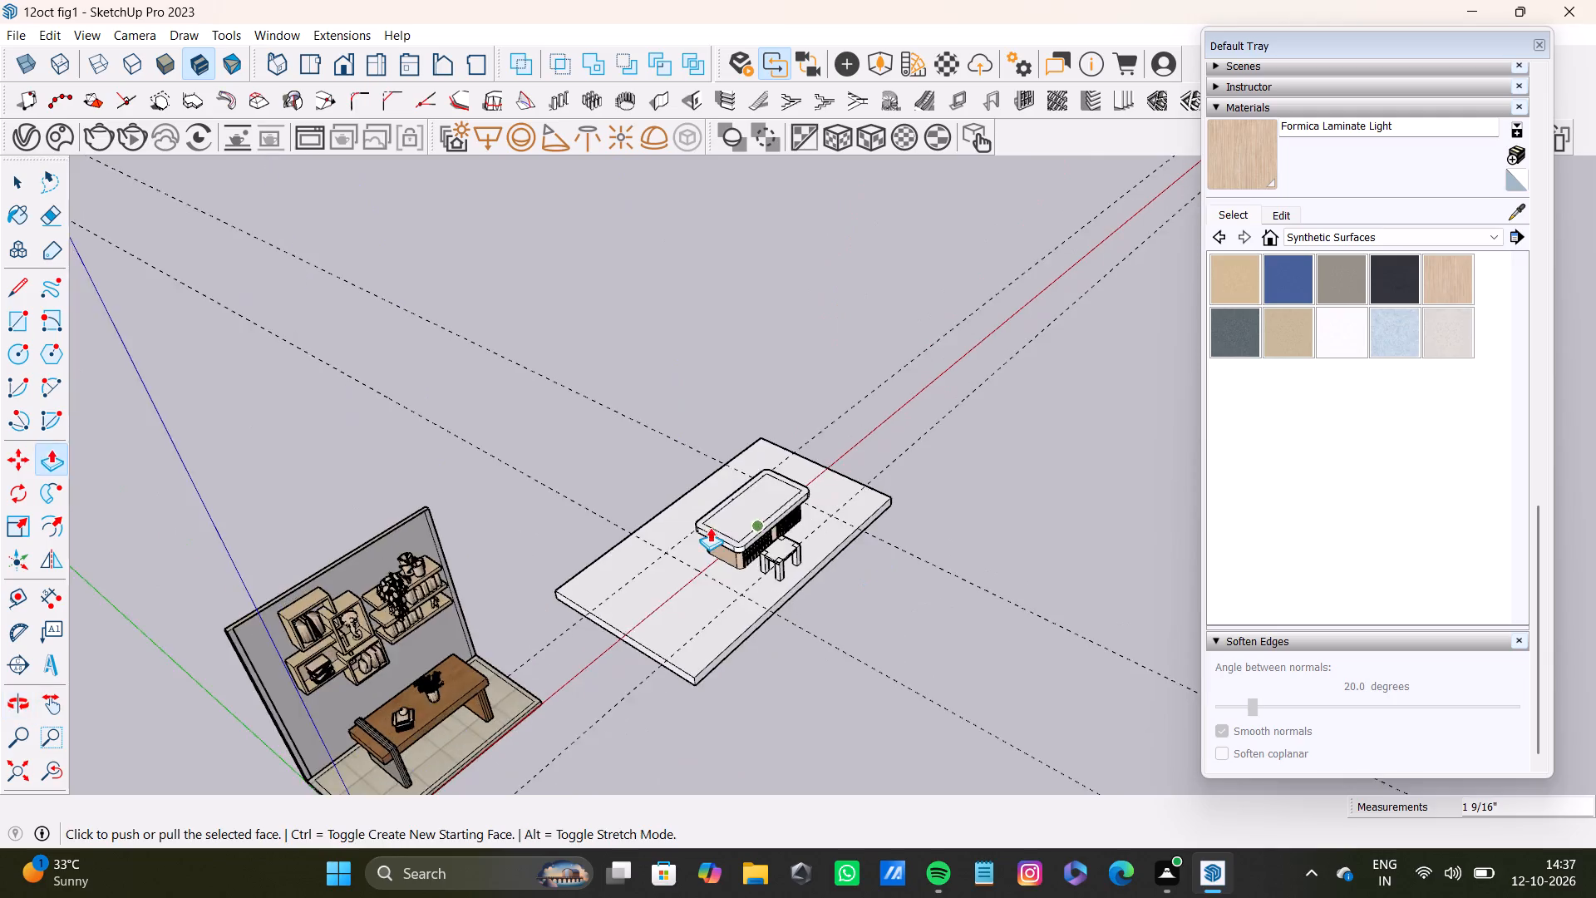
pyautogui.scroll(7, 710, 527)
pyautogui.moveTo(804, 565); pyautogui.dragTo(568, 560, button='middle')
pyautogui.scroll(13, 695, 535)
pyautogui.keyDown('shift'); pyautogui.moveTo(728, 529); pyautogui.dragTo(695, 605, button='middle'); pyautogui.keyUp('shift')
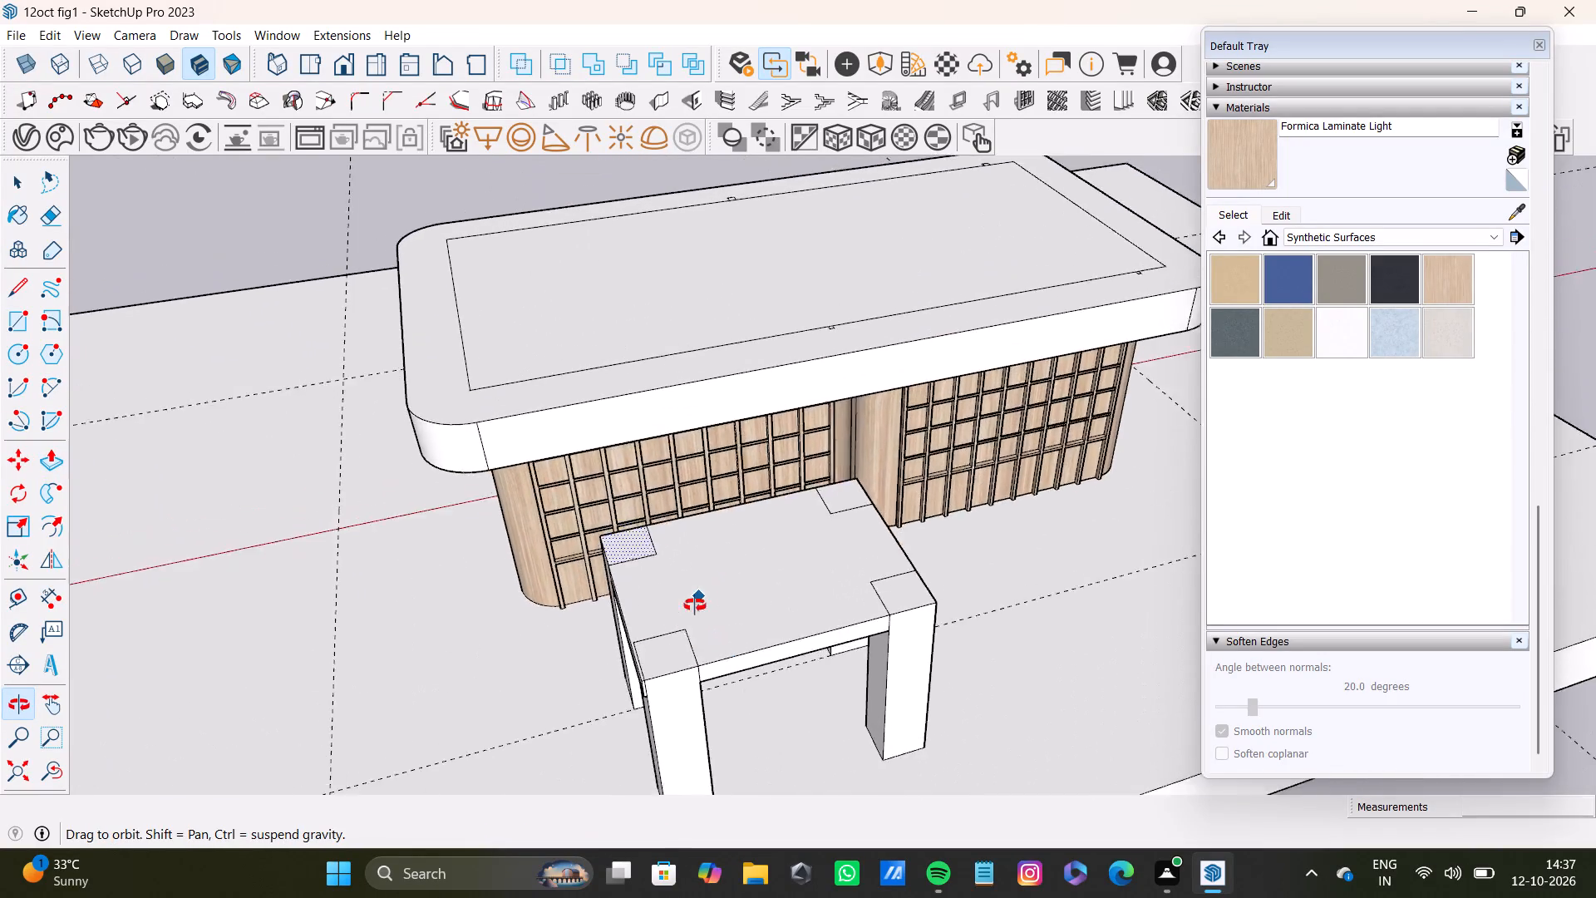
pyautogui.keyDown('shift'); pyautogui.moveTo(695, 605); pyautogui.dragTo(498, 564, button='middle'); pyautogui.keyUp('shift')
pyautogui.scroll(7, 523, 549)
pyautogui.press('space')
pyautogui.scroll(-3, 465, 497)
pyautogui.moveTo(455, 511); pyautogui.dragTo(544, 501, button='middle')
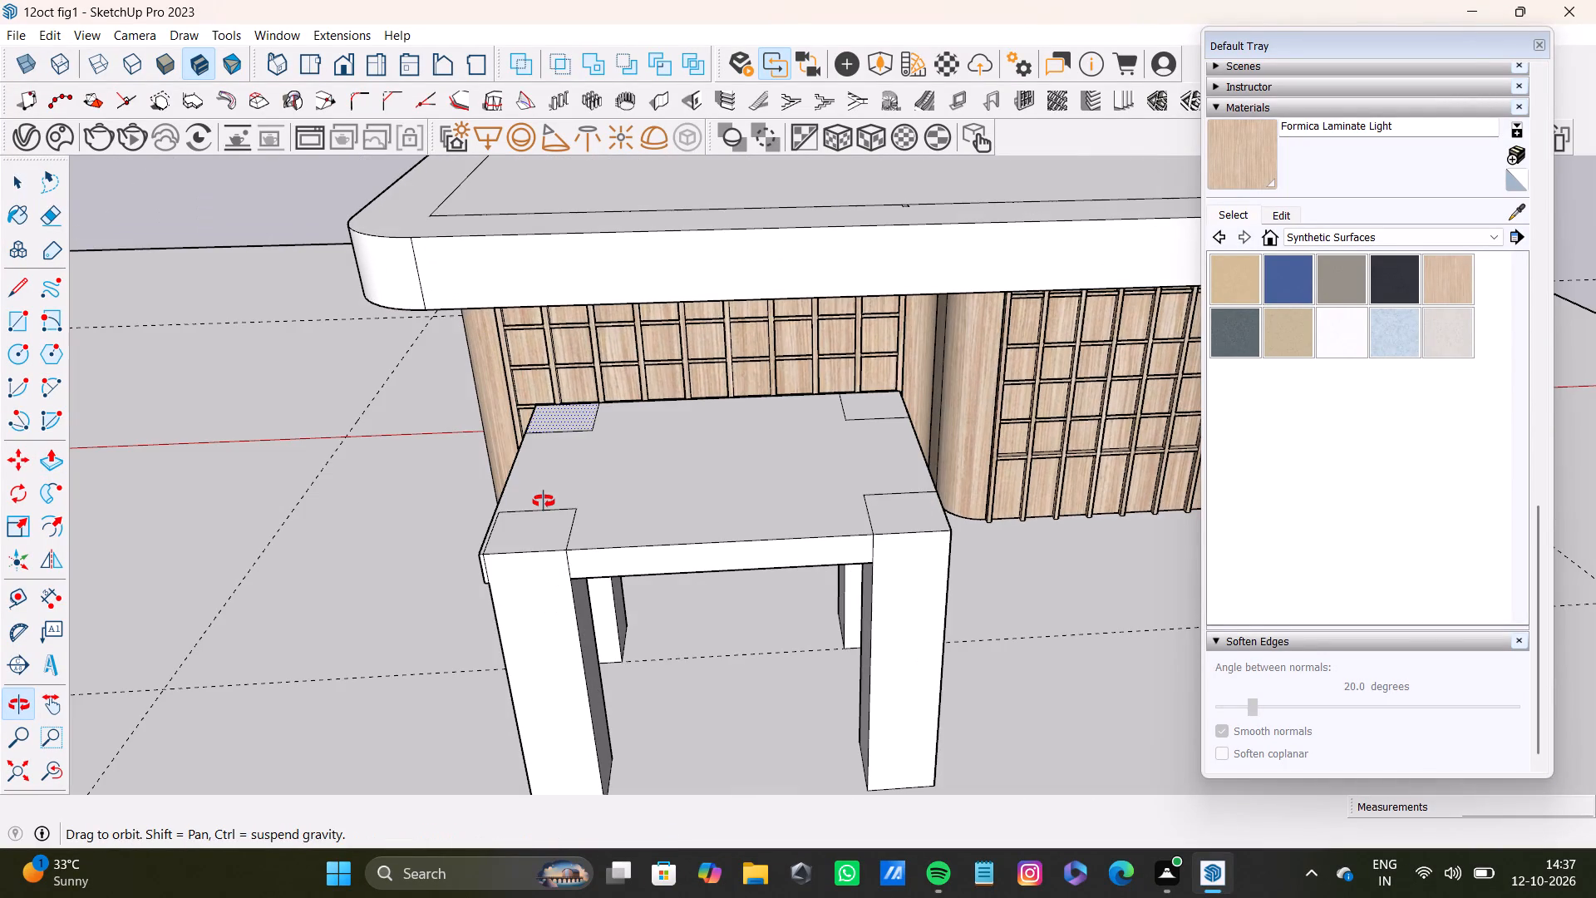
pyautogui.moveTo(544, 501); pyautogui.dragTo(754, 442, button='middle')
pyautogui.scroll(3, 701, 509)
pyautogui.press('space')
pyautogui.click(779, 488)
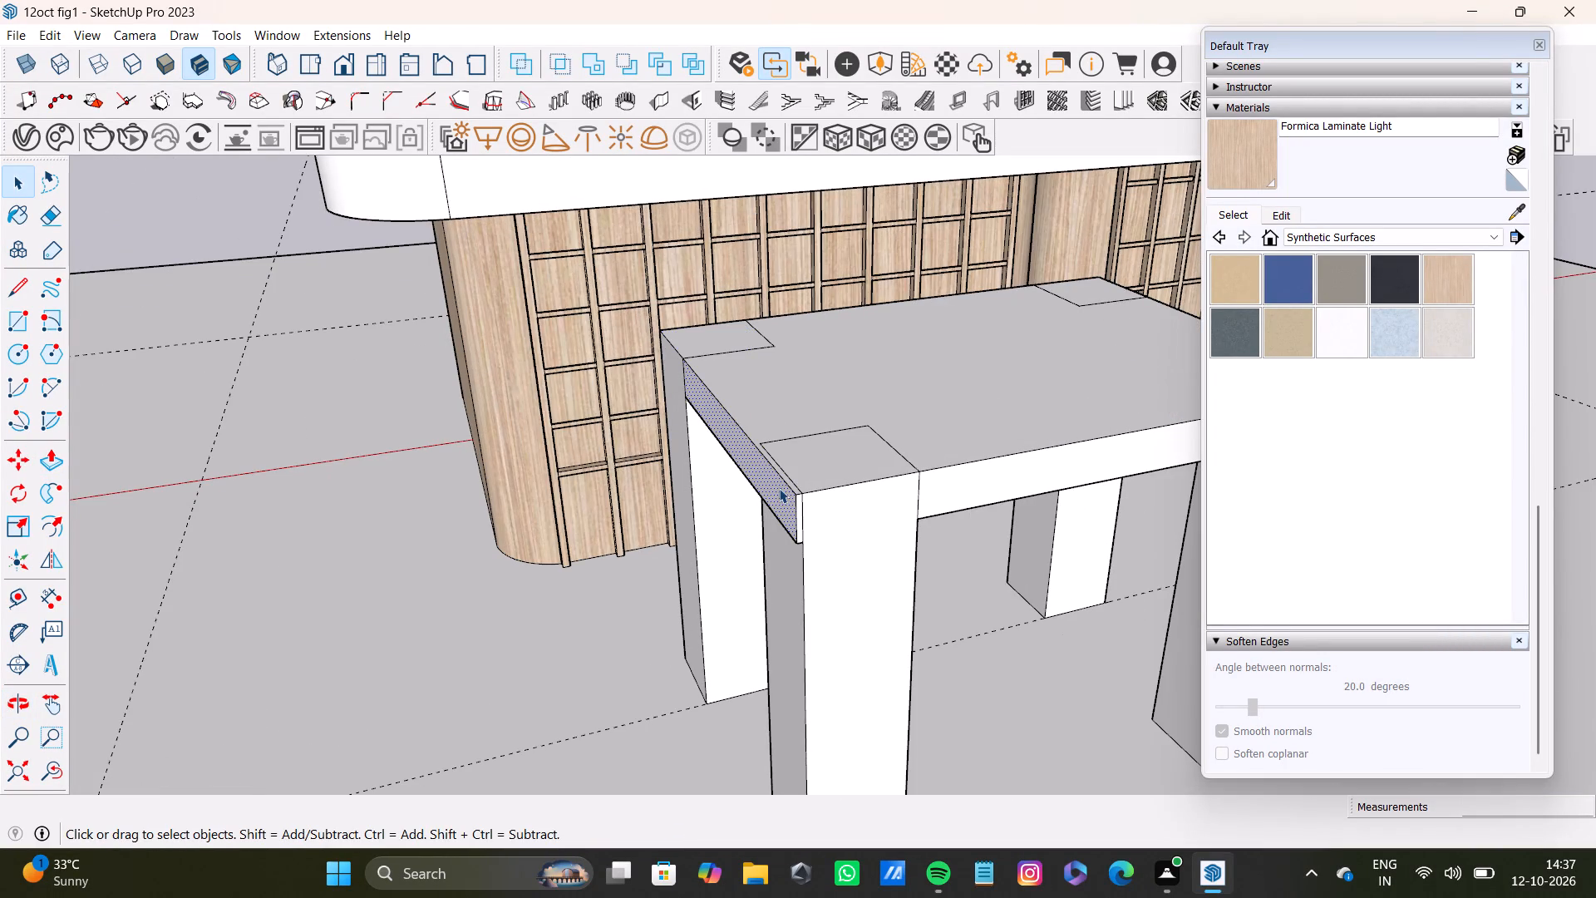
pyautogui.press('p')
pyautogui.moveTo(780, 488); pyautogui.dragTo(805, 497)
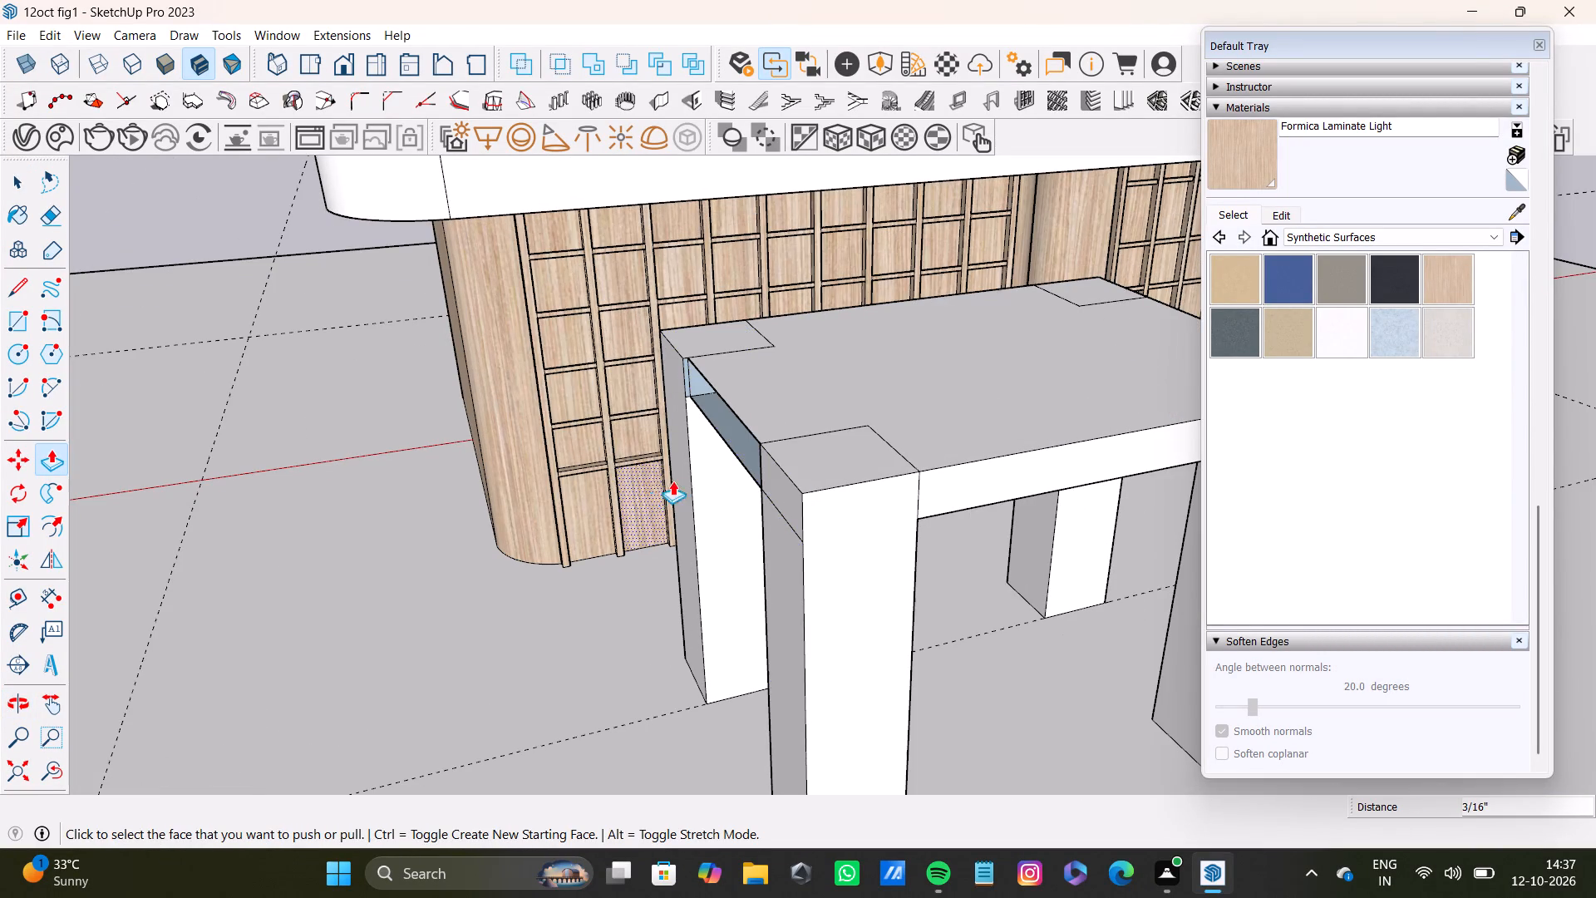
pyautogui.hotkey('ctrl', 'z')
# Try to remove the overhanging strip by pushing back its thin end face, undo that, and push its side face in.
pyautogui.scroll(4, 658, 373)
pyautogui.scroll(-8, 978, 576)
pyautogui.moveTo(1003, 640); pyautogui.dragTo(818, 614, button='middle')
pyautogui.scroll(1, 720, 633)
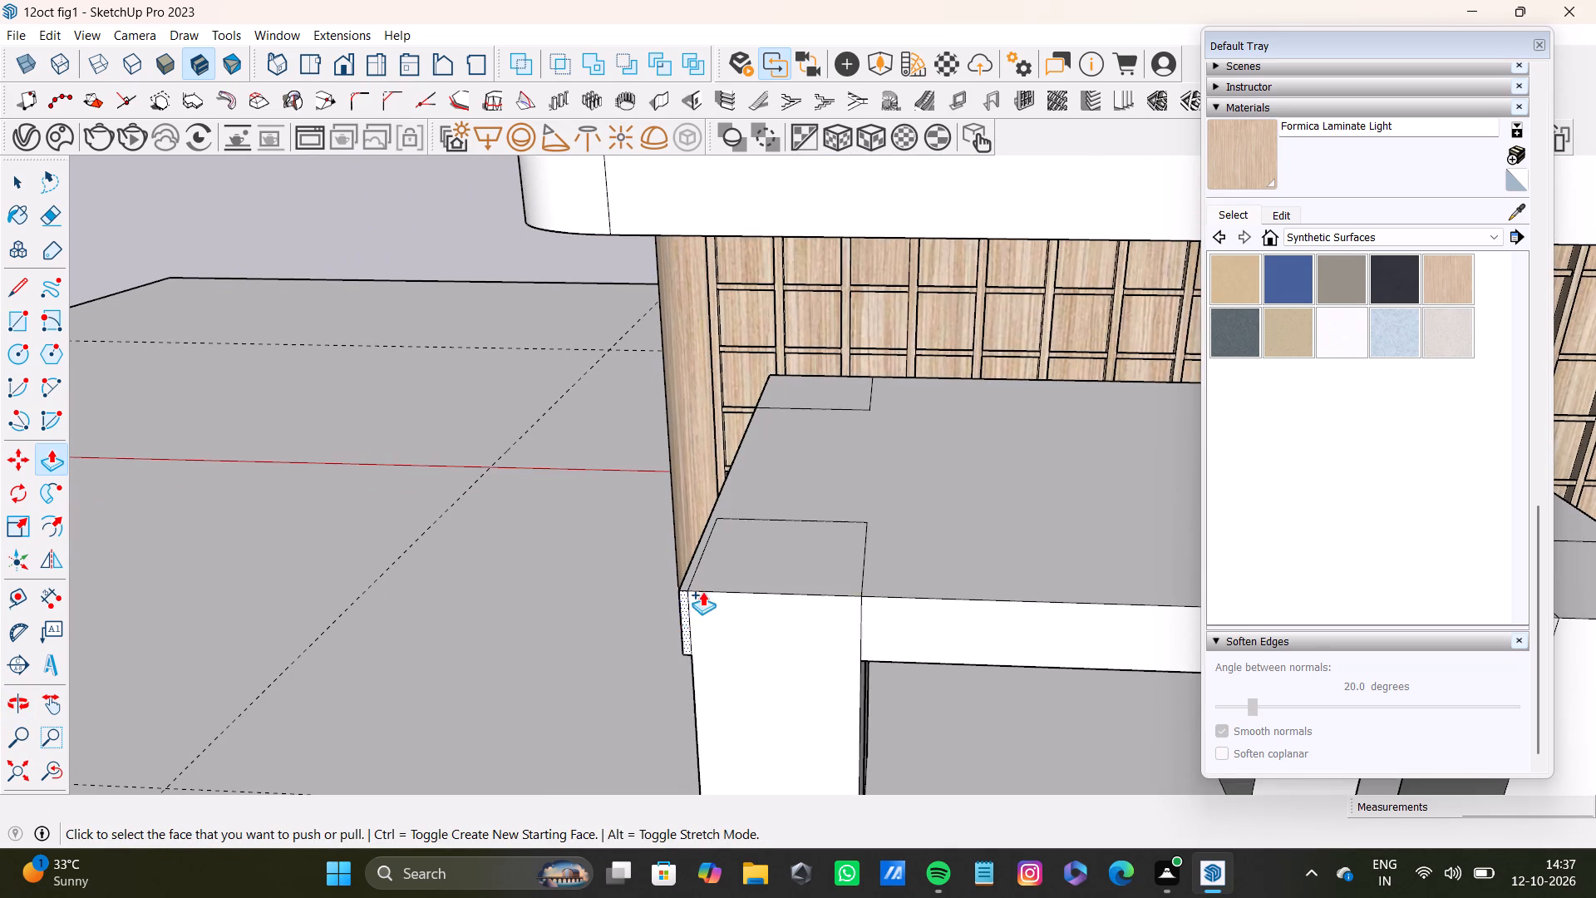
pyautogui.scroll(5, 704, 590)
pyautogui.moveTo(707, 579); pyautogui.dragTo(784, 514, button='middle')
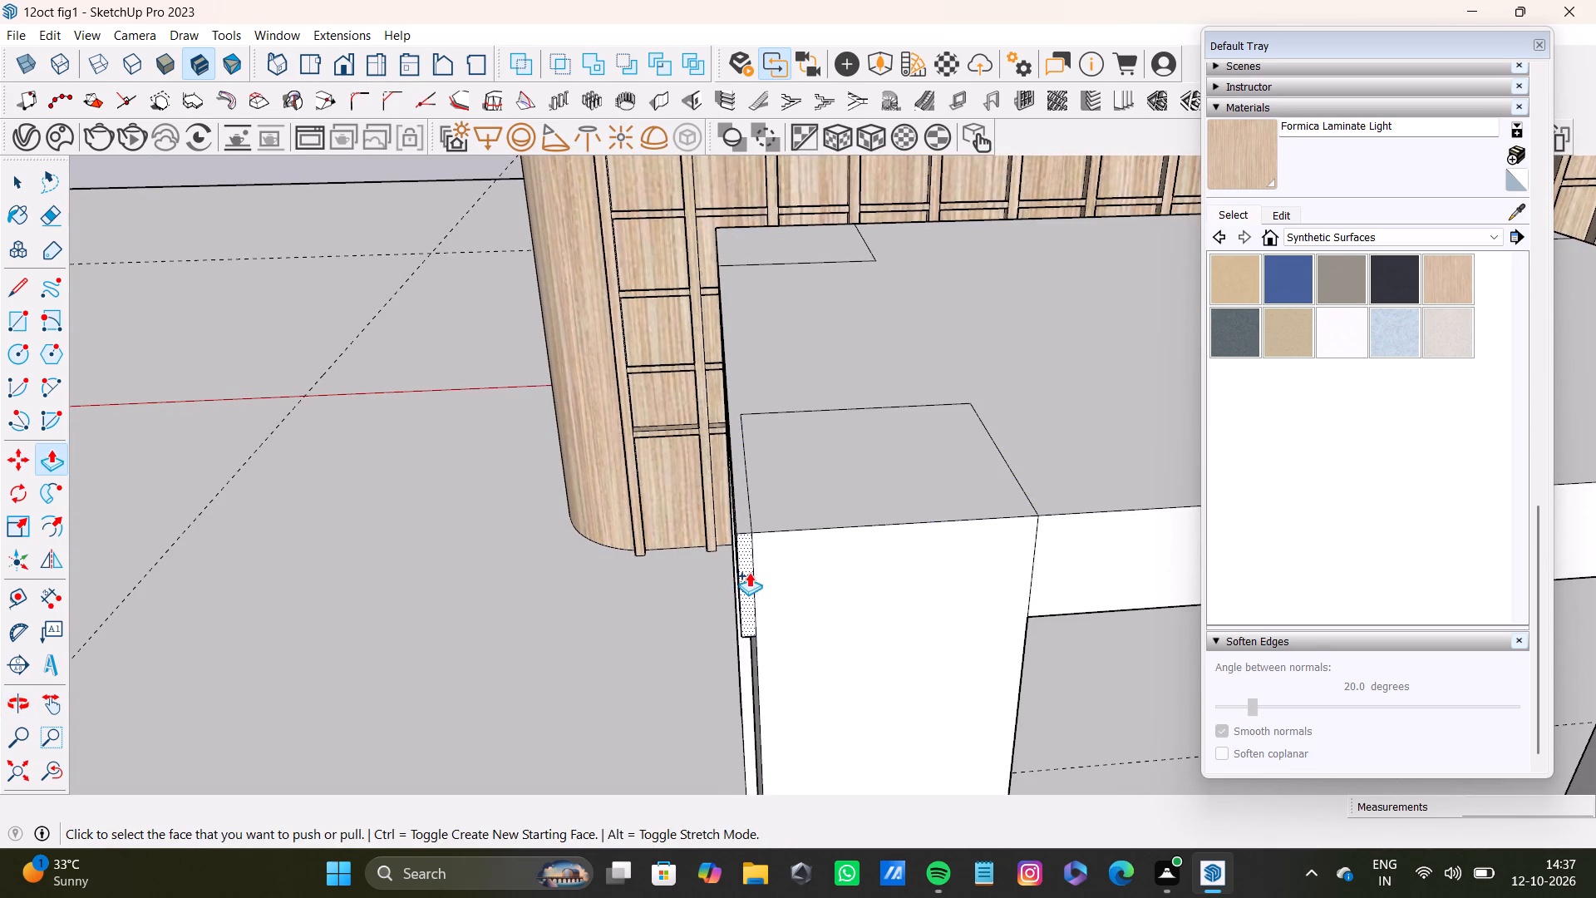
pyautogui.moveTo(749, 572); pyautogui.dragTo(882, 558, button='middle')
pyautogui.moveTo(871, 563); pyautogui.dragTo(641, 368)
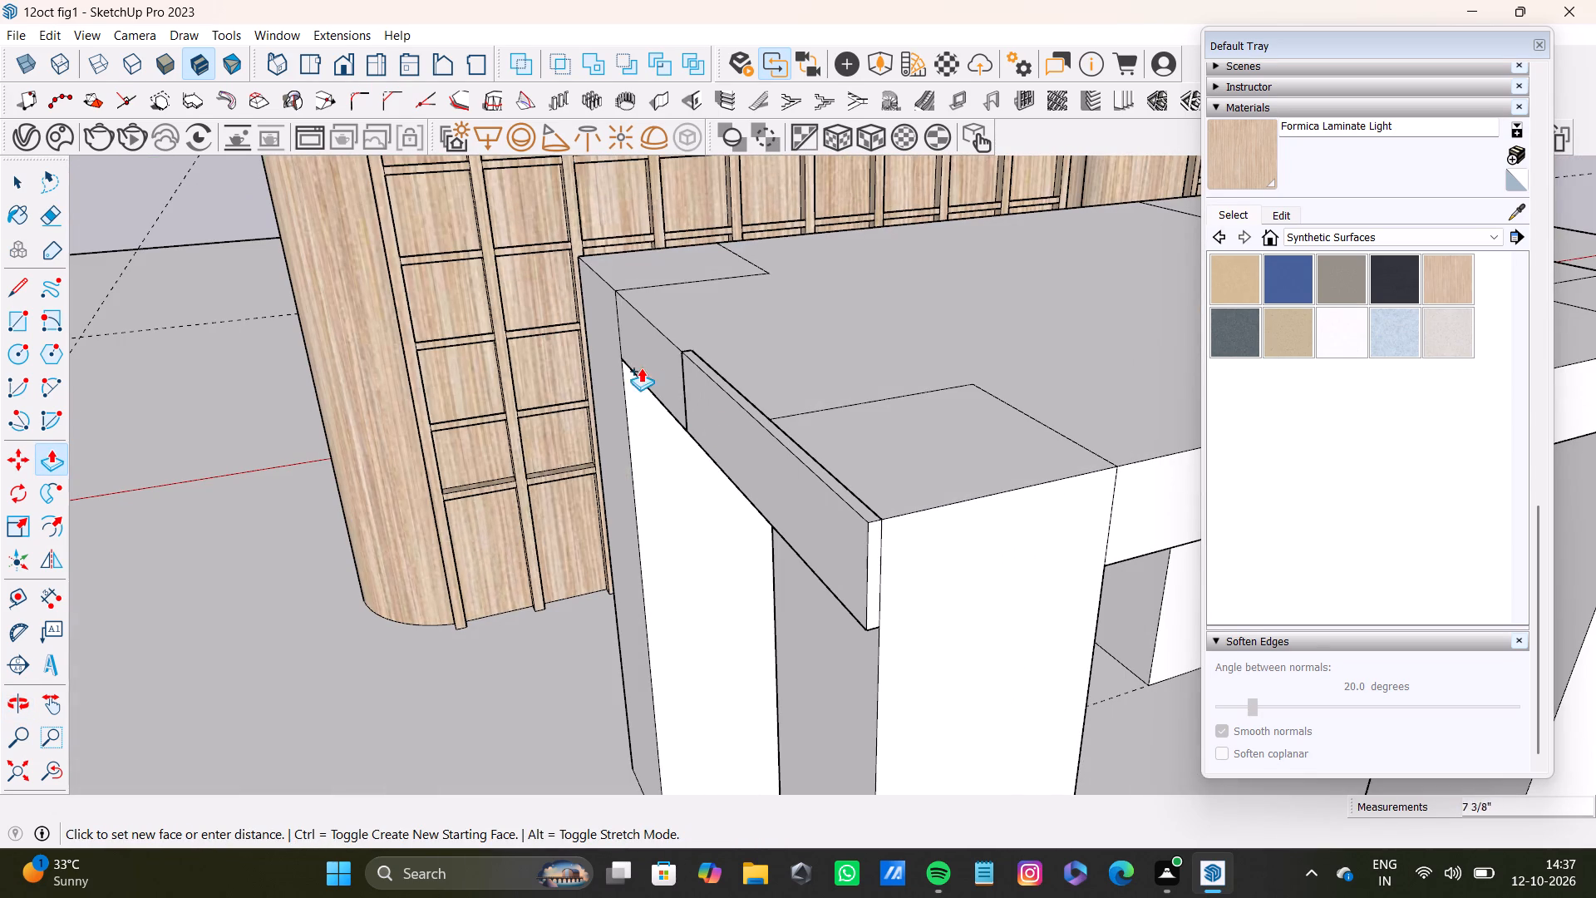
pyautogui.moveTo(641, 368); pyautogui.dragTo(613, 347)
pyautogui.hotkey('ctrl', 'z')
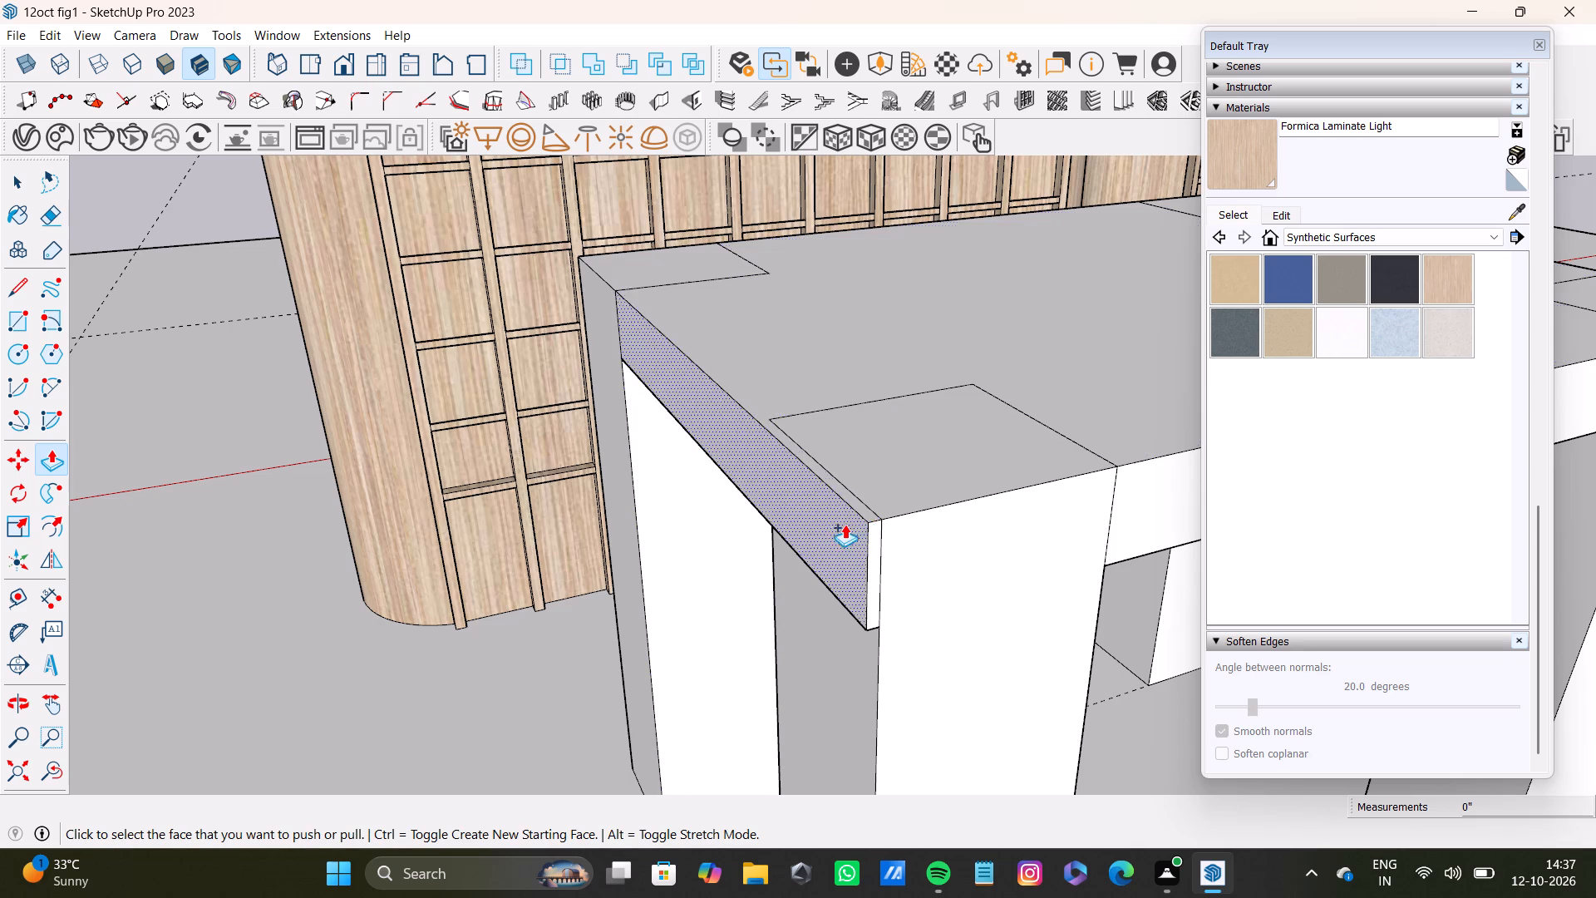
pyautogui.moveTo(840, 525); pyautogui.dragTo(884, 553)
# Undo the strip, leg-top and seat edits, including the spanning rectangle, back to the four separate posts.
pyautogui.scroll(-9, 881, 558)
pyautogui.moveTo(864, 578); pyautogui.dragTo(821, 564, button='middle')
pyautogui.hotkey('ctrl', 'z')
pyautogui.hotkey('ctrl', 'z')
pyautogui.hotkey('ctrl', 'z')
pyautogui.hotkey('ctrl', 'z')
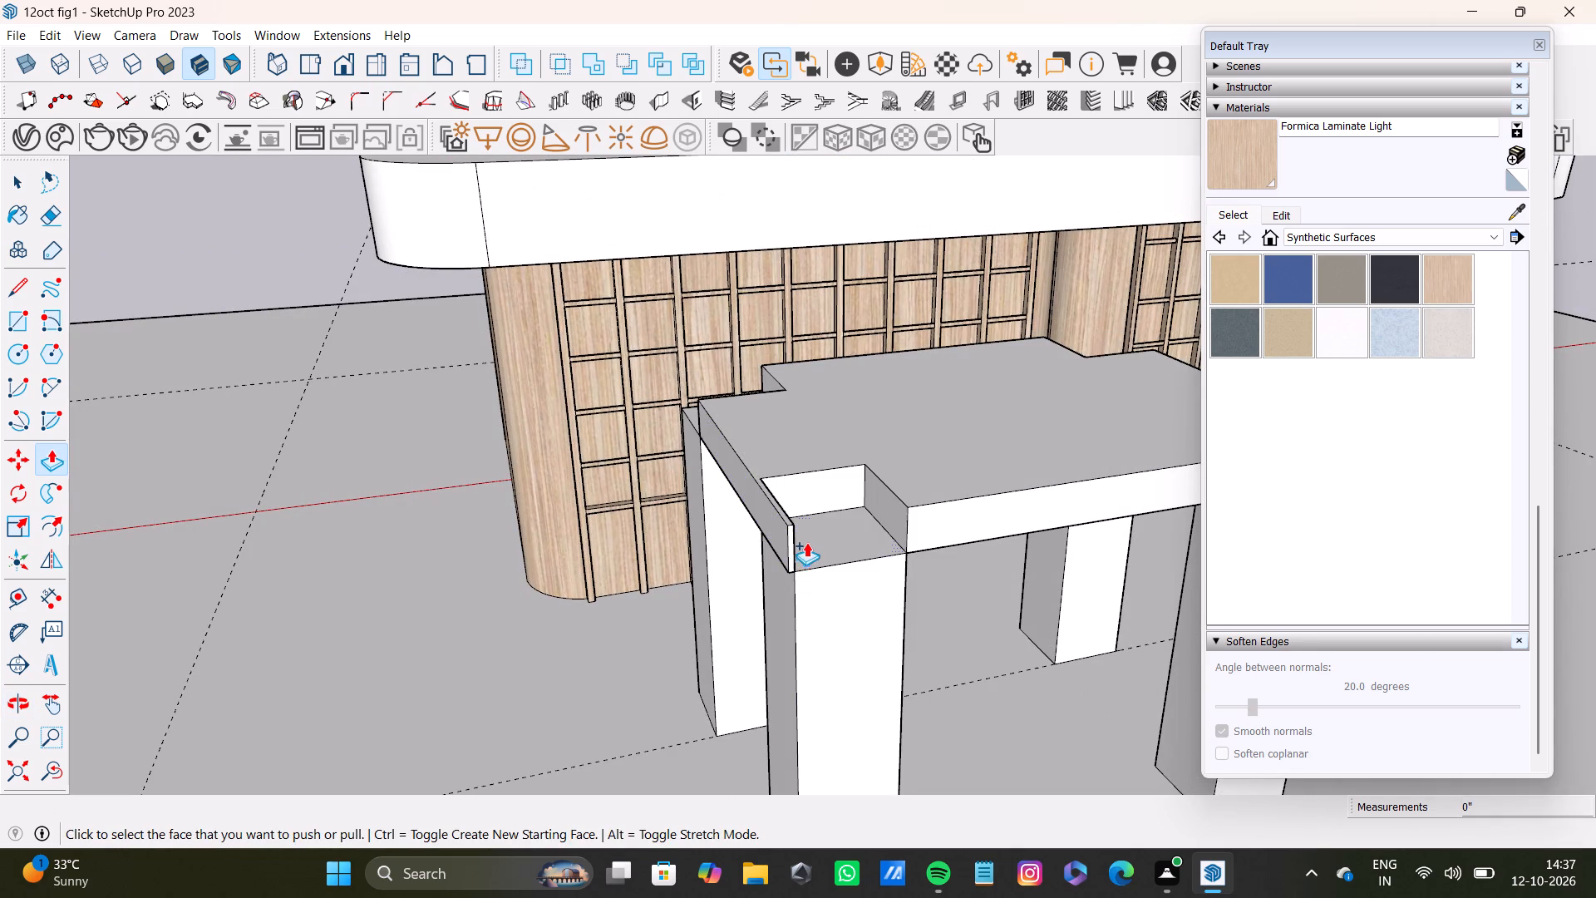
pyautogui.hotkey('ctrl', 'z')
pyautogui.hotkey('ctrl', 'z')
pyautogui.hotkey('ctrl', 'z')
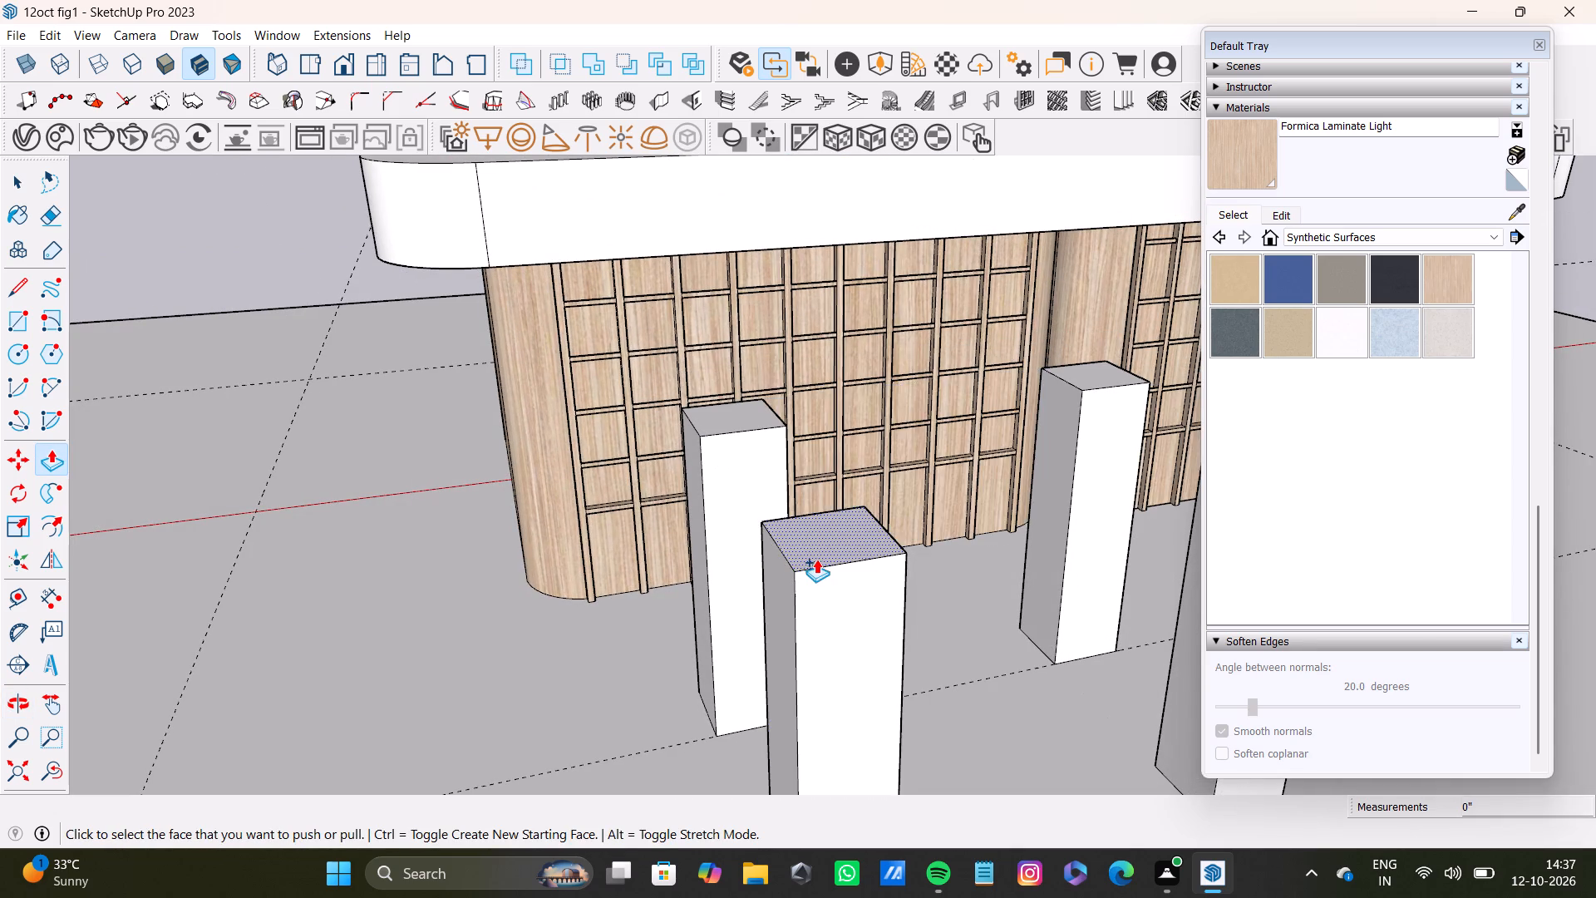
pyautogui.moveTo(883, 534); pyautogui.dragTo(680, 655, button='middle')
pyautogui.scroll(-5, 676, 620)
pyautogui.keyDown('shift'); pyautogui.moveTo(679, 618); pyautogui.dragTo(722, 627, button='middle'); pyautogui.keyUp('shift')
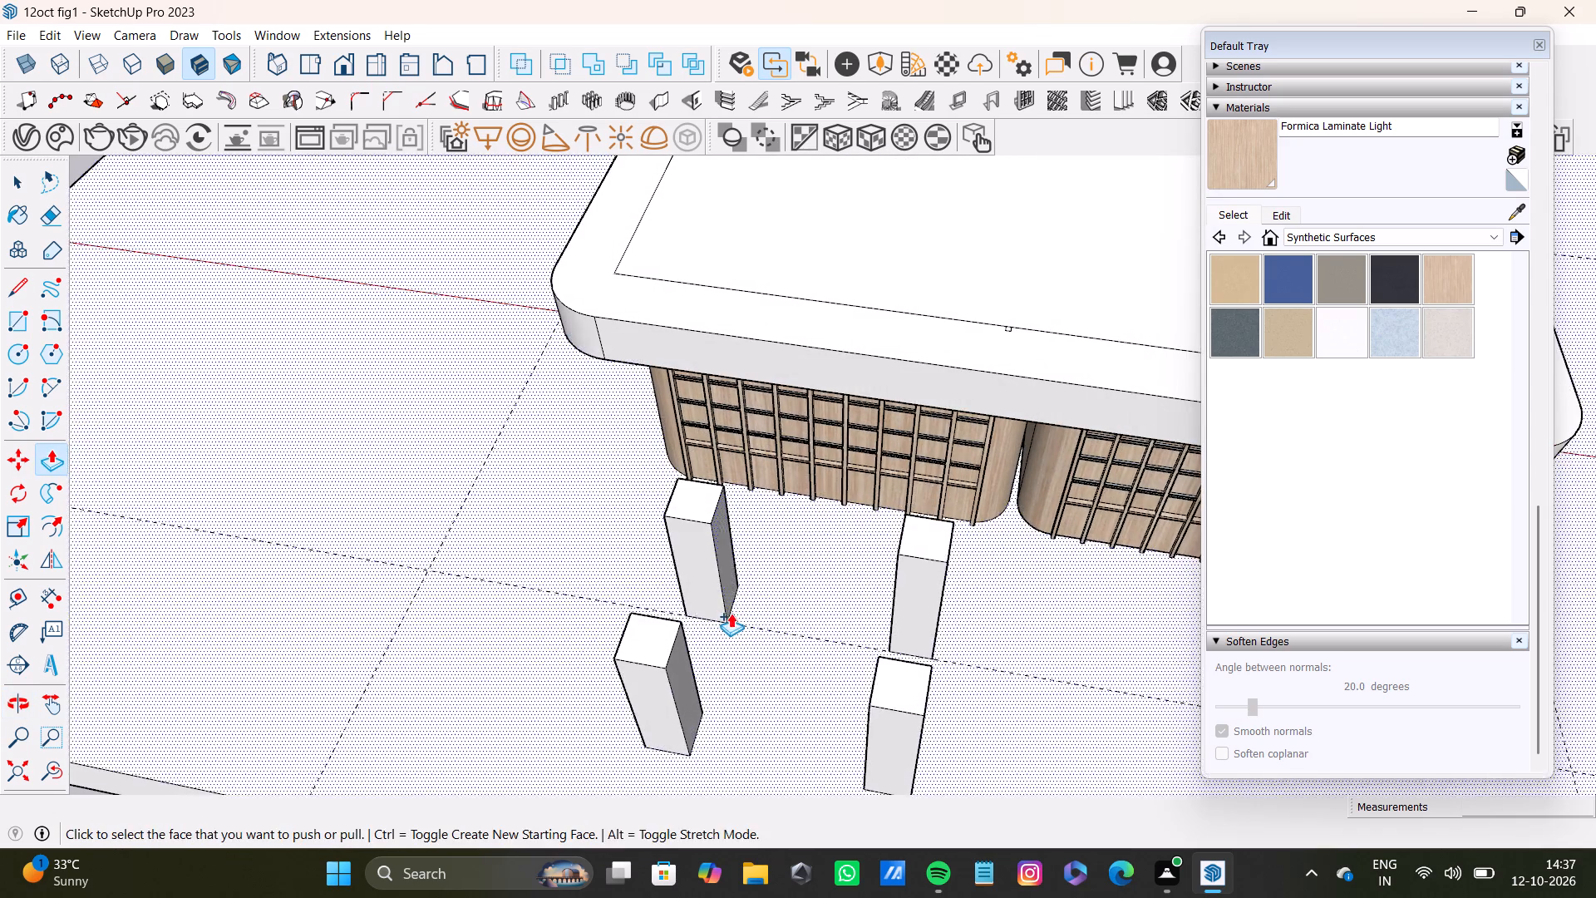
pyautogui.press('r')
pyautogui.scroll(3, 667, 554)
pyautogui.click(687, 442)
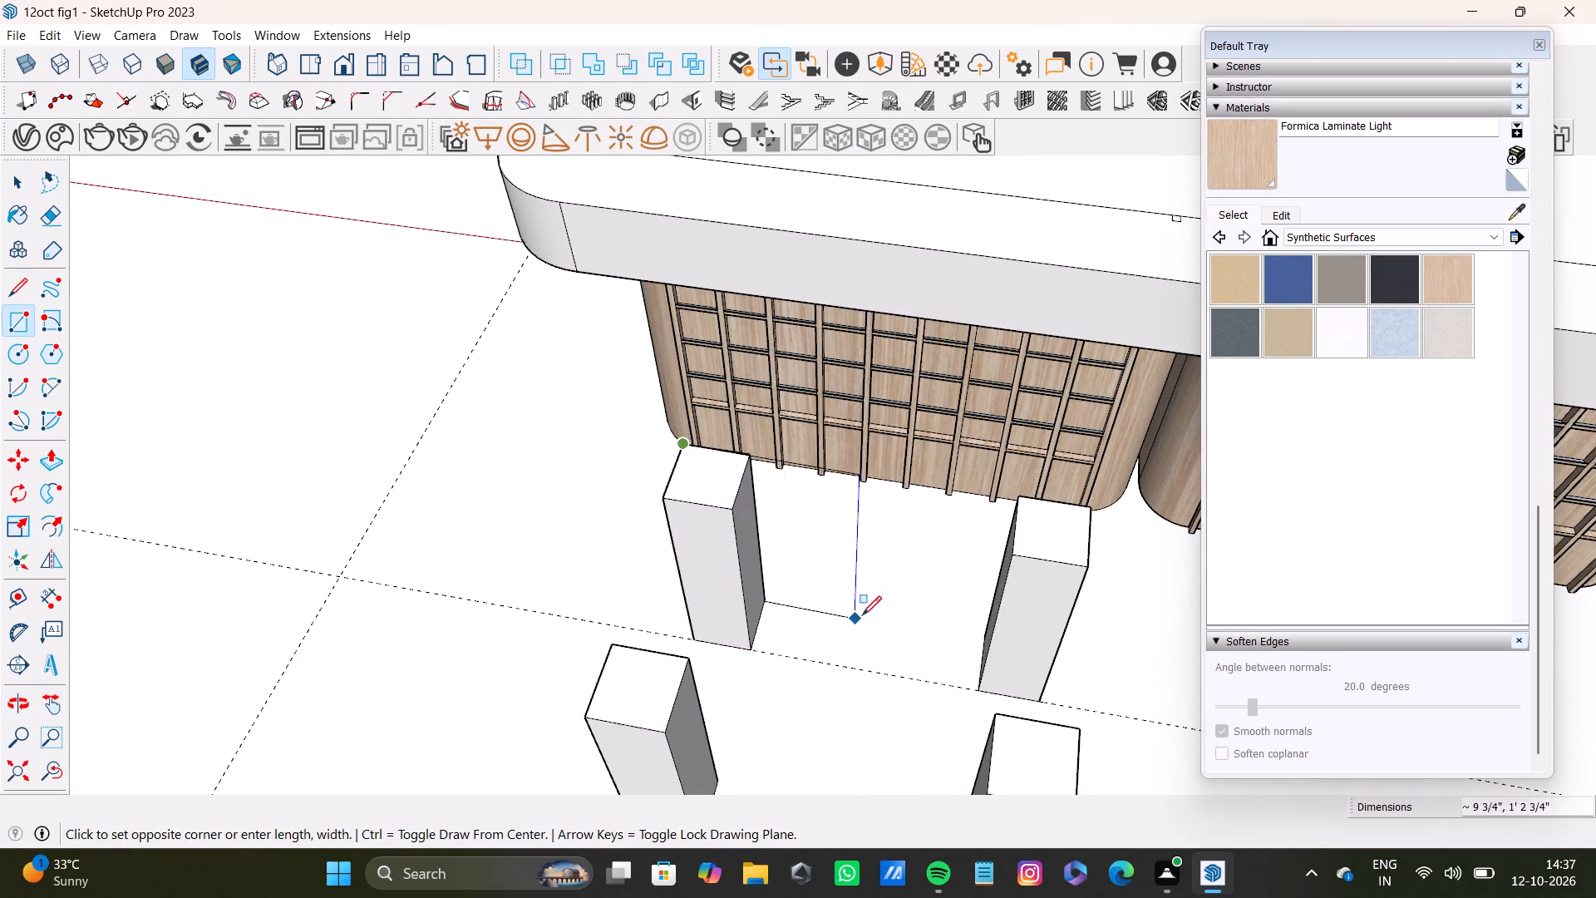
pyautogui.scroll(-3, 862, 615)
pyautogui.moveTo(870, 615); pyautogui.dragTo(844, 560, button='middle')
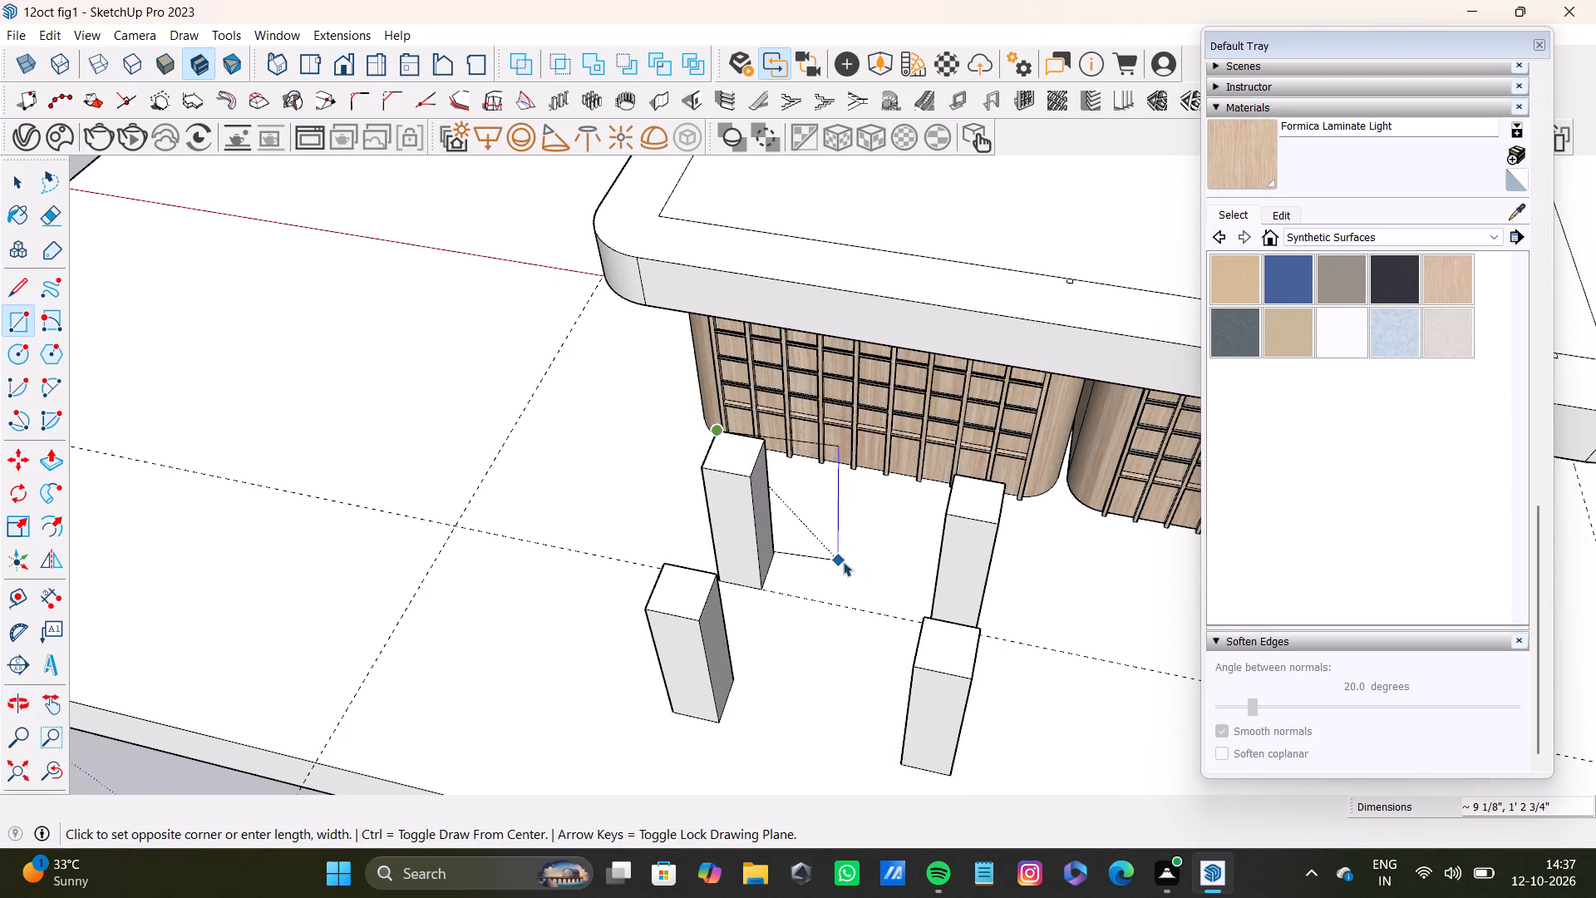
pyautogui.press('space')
# Push the room-set-facing side of the nearer table-side leg in 3/16", flush with the front leg on that side.
pyautogui.scroll(-1, 736, 598)
pyautogui.moveTo(740, 602); pyautogui.dragTo(983, 599, button='middle')
pyautogui.press('p')
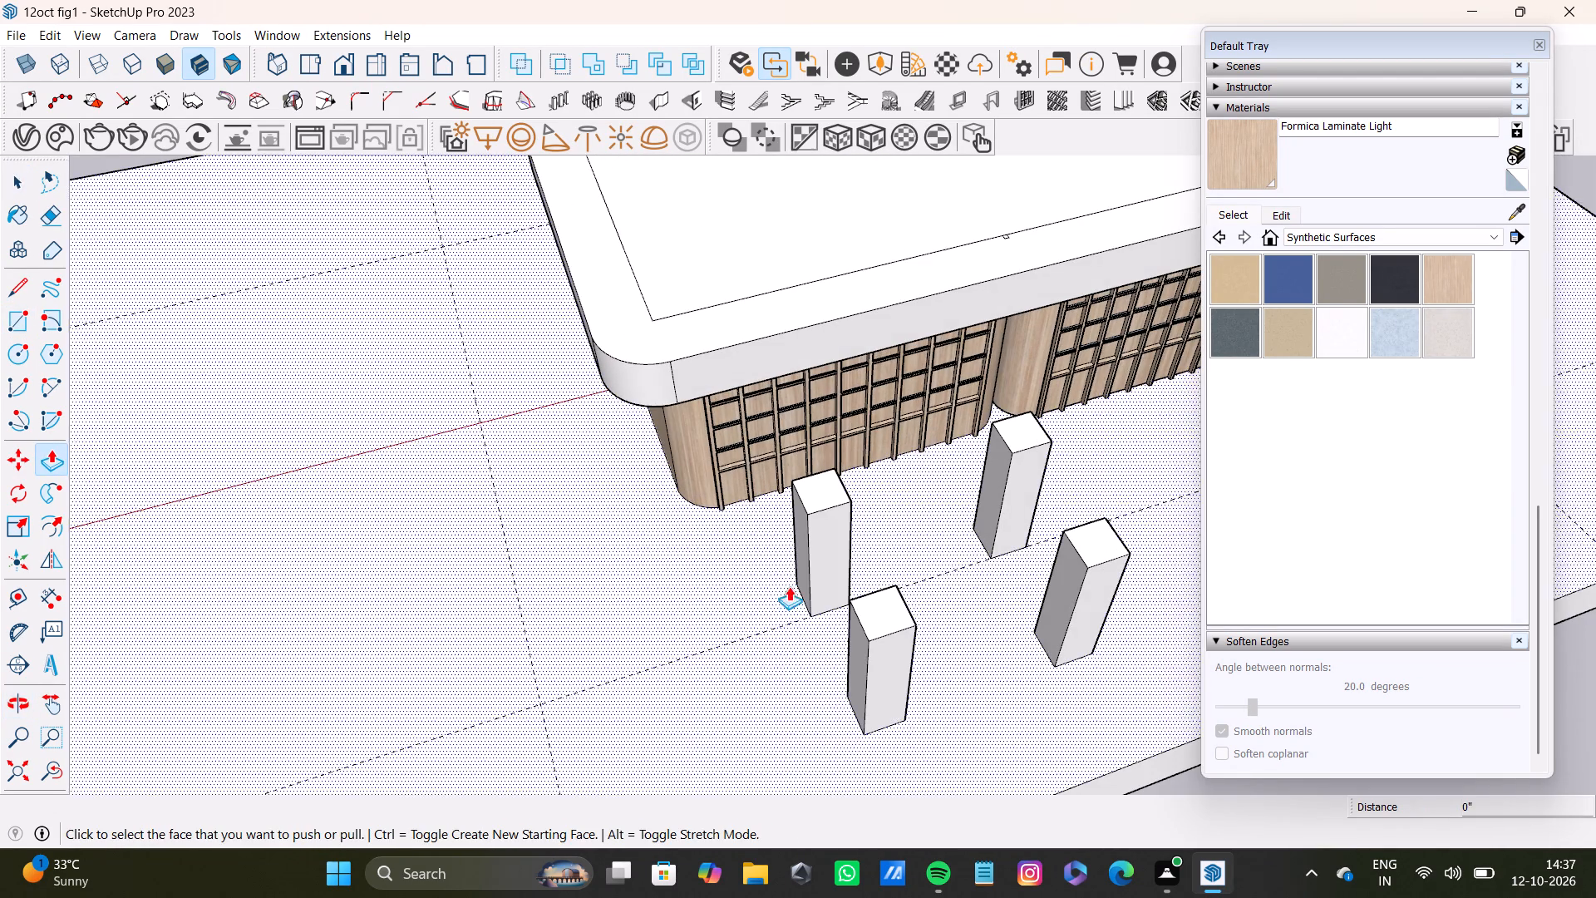
pyautogui.moveTo(805, 547); pyautogui.dragTo(856, 639)
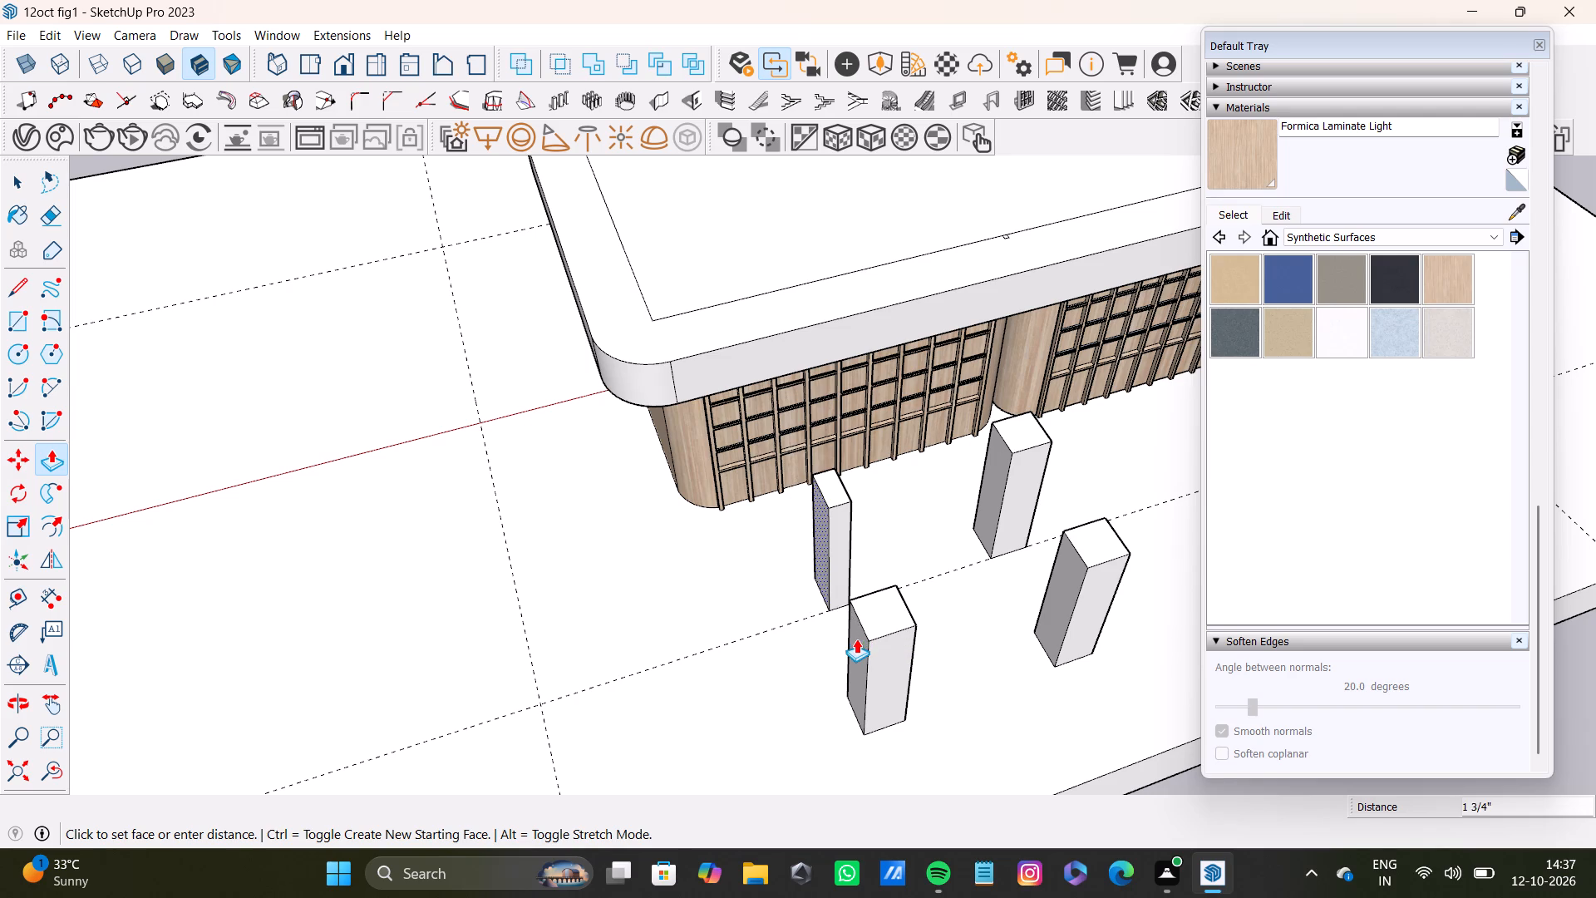
pyautogui.moveTo(856, 639); pyautogui.dragTo(860, 643)
# Examine the four legs from several angles to check their alignment and heights beside the table.
pyautogui.scroll(-5, 853, 669)
pyautogui.moveTo(868, 726); pyautogui.dragTo(1123, 539, button='middle')
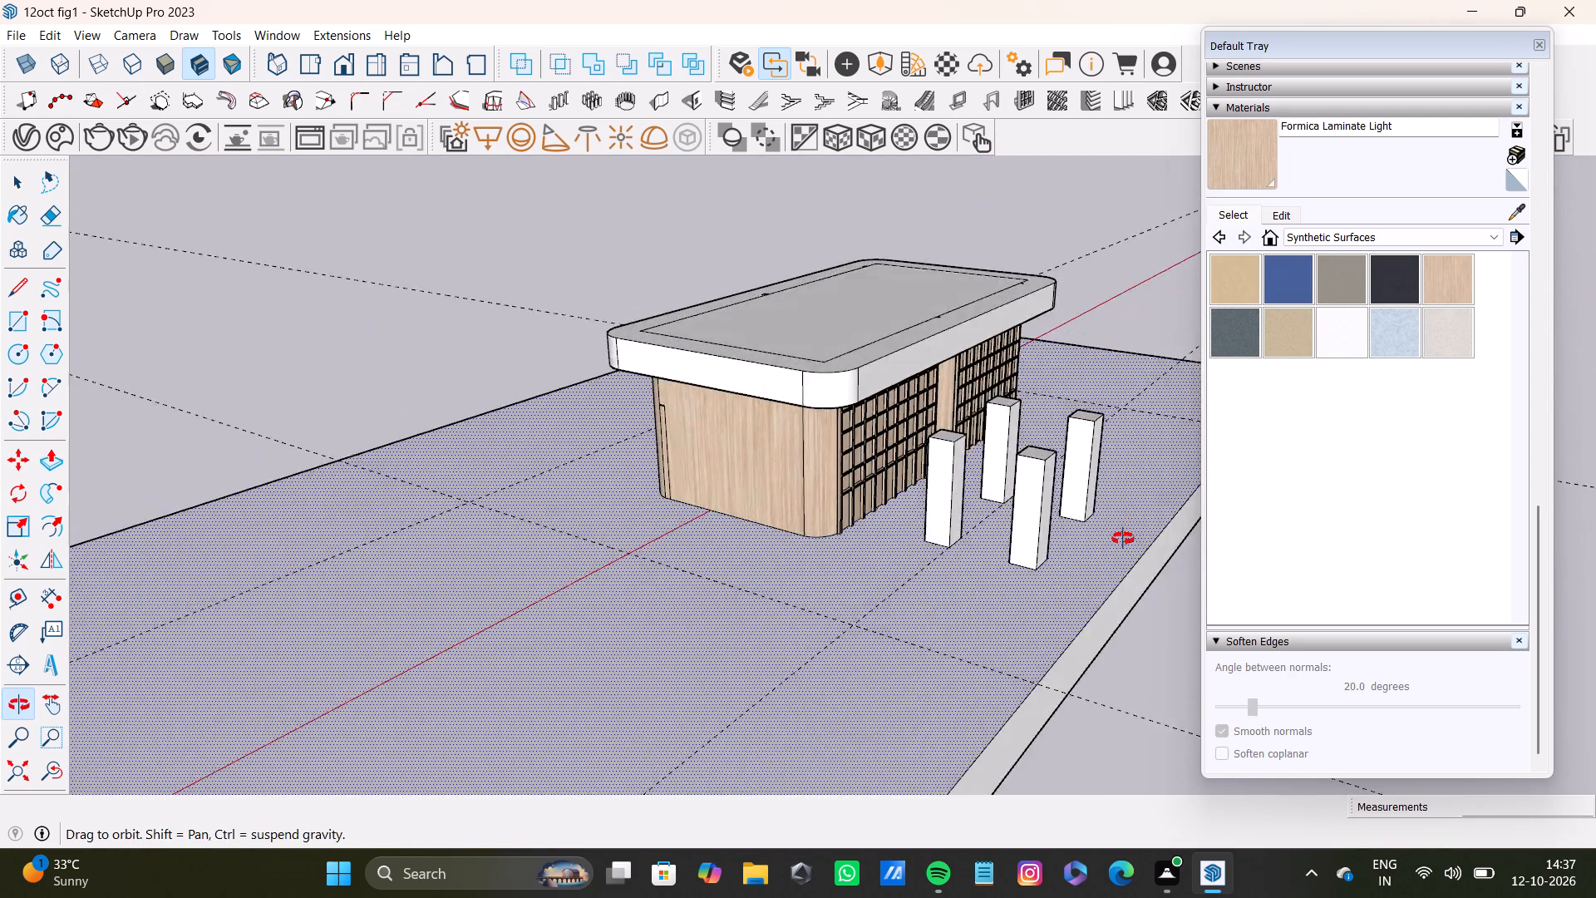
pyautogui.moveTo(1123, 539); pyautogui.dragTo(613, 696, button='middle')
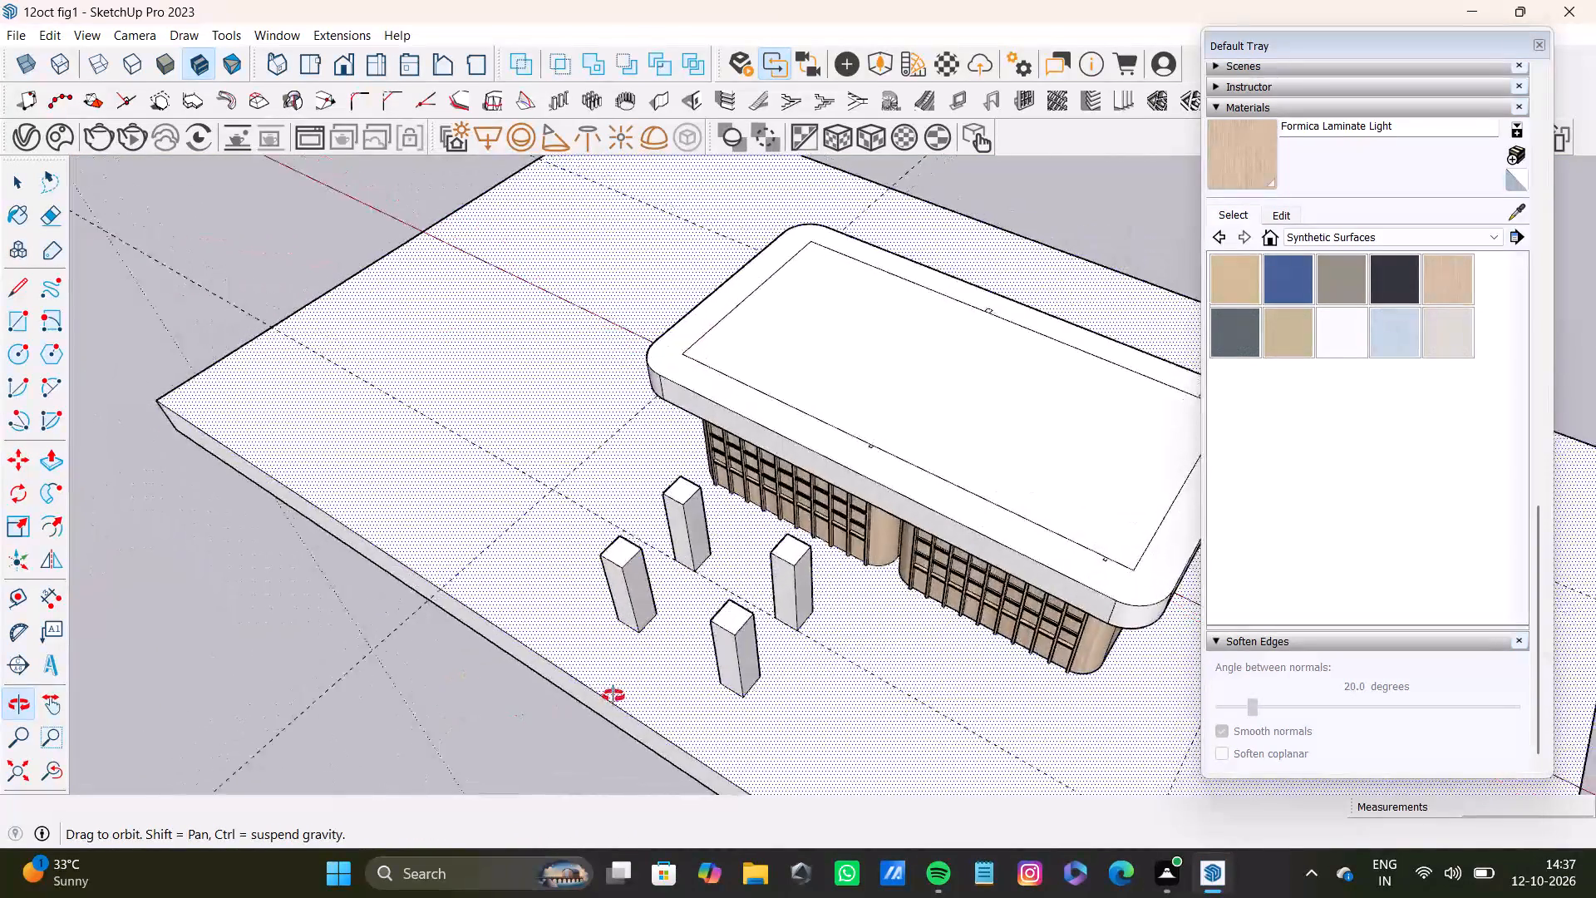
pyautogui.moveTo(613, 696); pyautogui.dragTo(683, 739, button='middle')
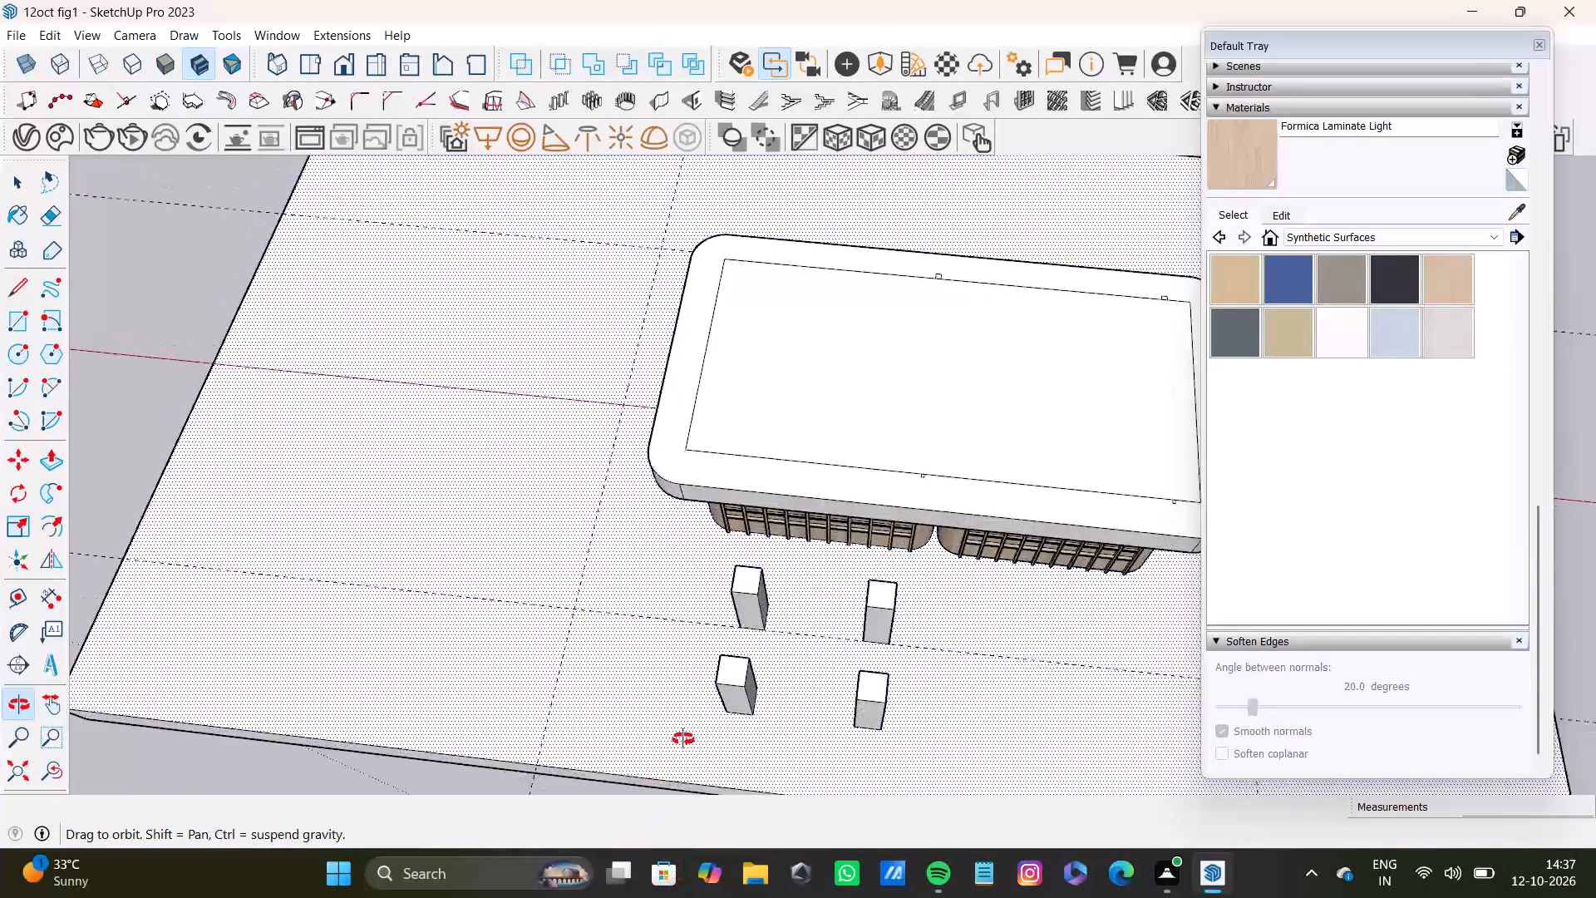
pyautogui.moveTo(683, 739); pyautogui.dragTo(677, 382, button='middle')
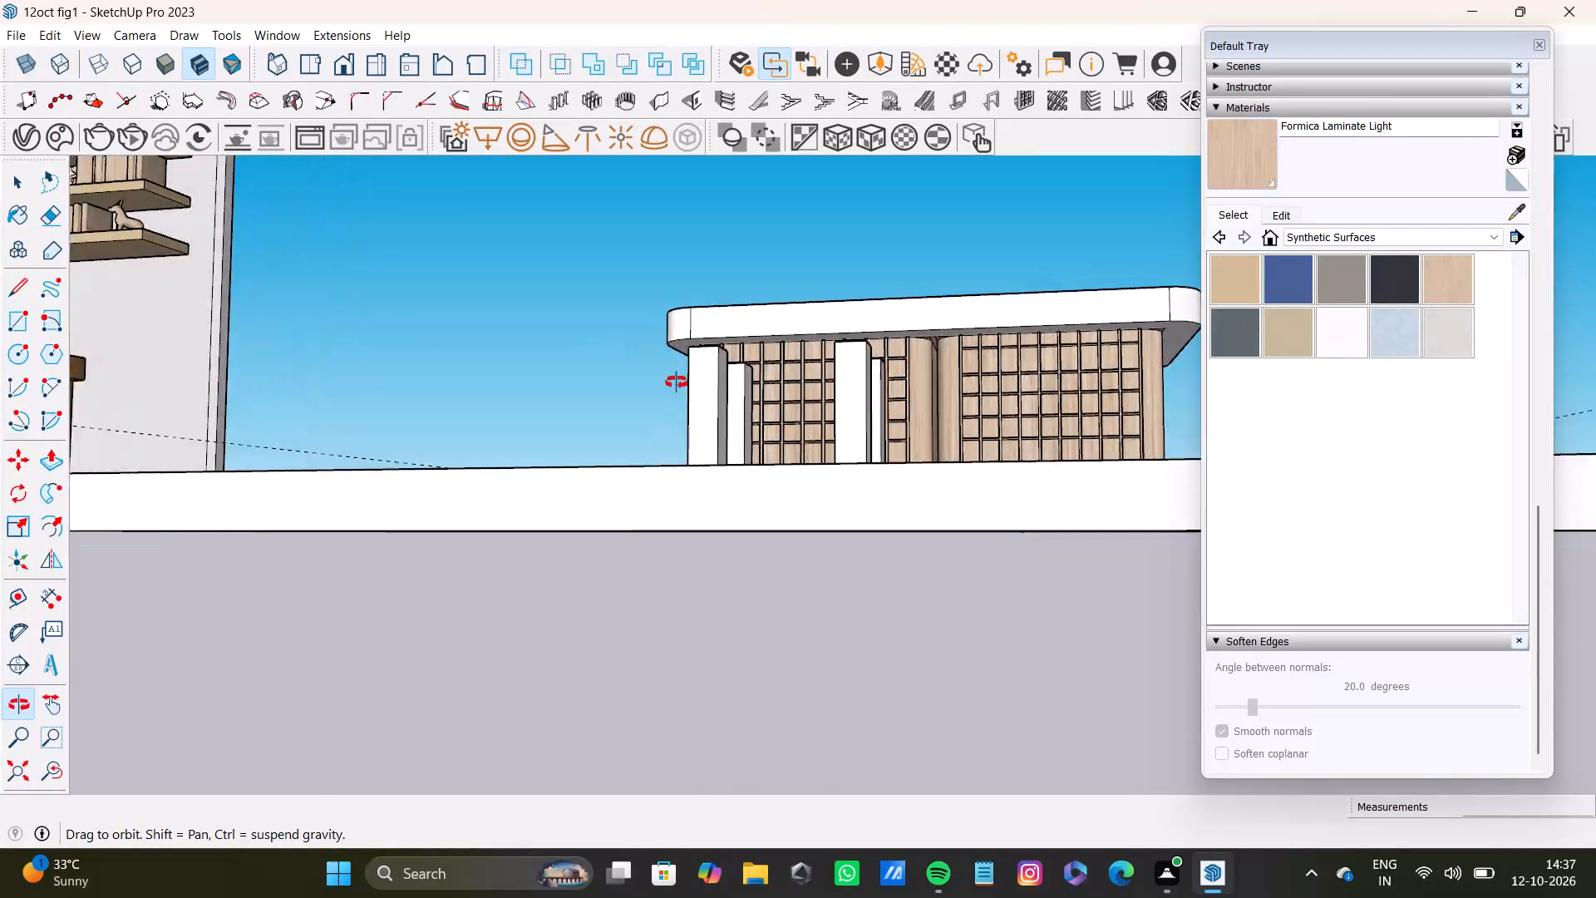
pyautogui.moveTo(677, 382); pyautogui.dragTo(757, 596, button='middle')
pyautogui.scroll(-4, 755, 599)
pyautogui.moveTo(805, 595); pyautogui.dragTo(747, 717, button='middle')
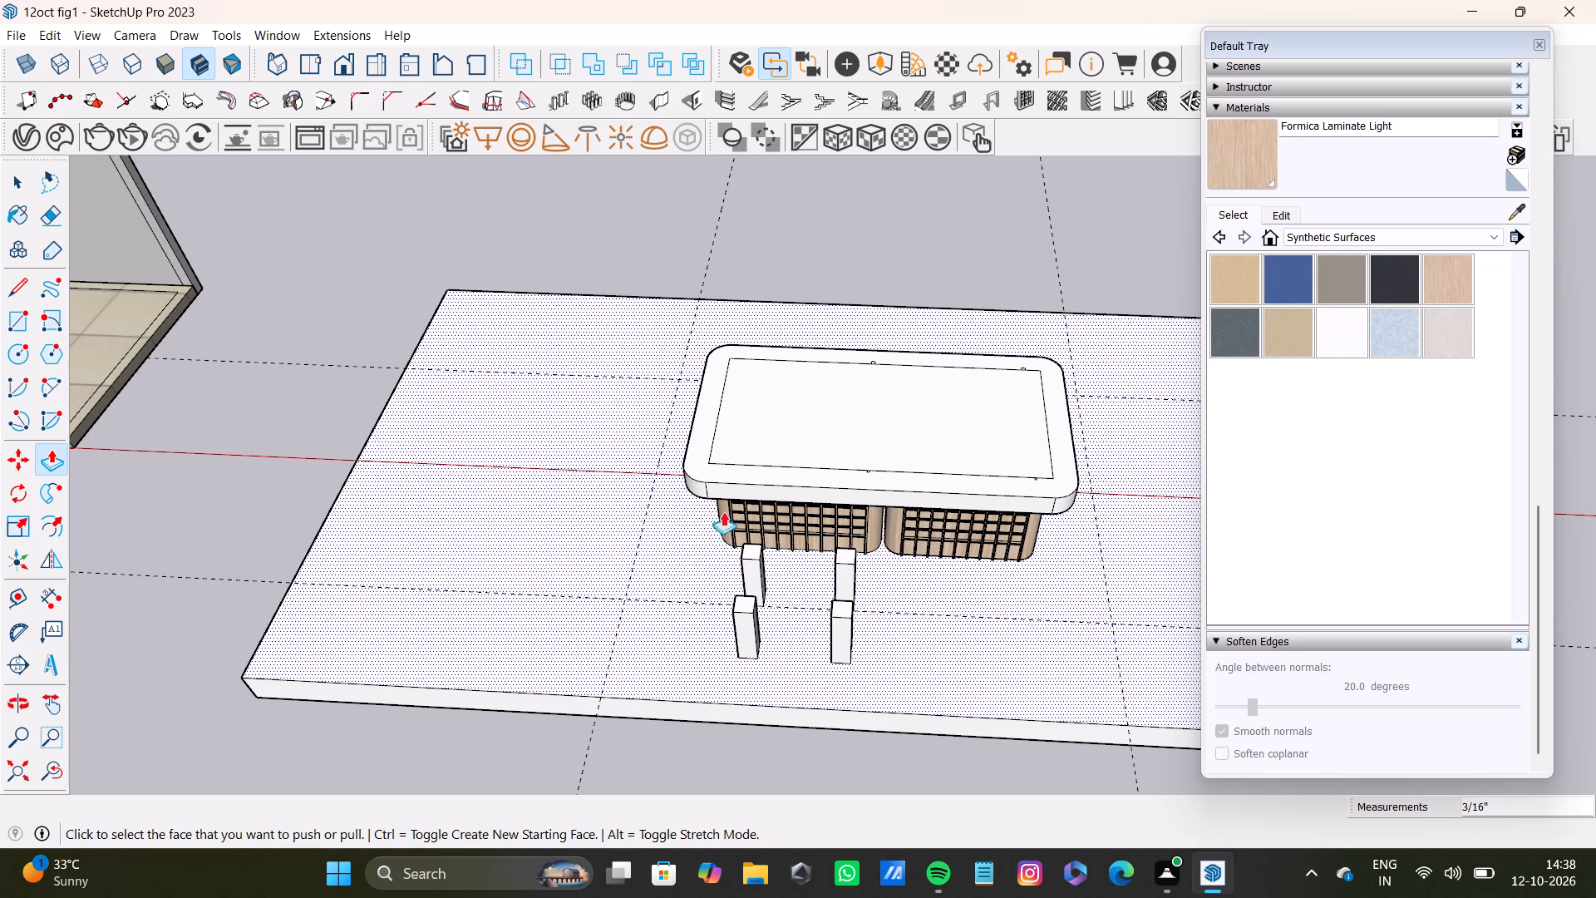
# Draw a rectangle about 1' 9" by 1' 3" across the four leg tops, between their outer corners.
pyautogui.scroll(8, 749, 589)
pyautogui.scroll(-11, 752, 550)
pyautogui.keyDown('shift'); pyautogui.moveTo(744, 588); pyautogui.dragTo(747, 504, button='middle'); pyautogui.keyUp('shift')
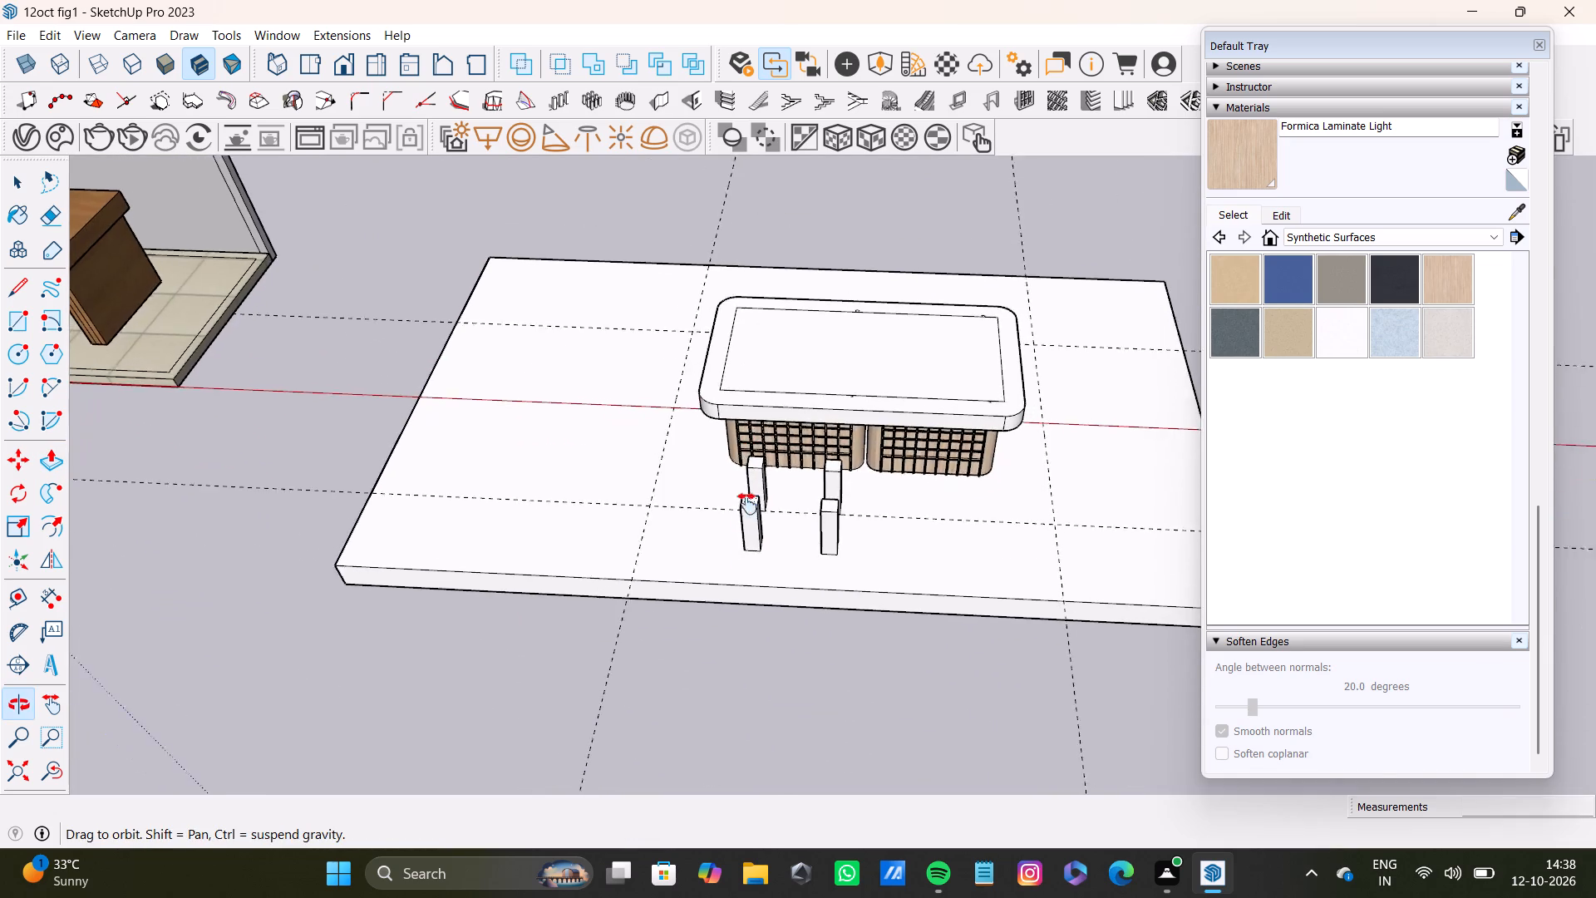
pyautogui.keyDown('shift'); pyautogui.moveTo(747, 504); pyautogui.dragTo(735, 548, button='middle'); pyautogui.keyUp('shift')
pyautogui.scroll(8, 736, 547)
pyautogui.keyDown('shift'); pyautogui.moveTo(770, 506); pyautogui.dragTo(746, 637, button='middle'); pyautogui.keyUp('shift')
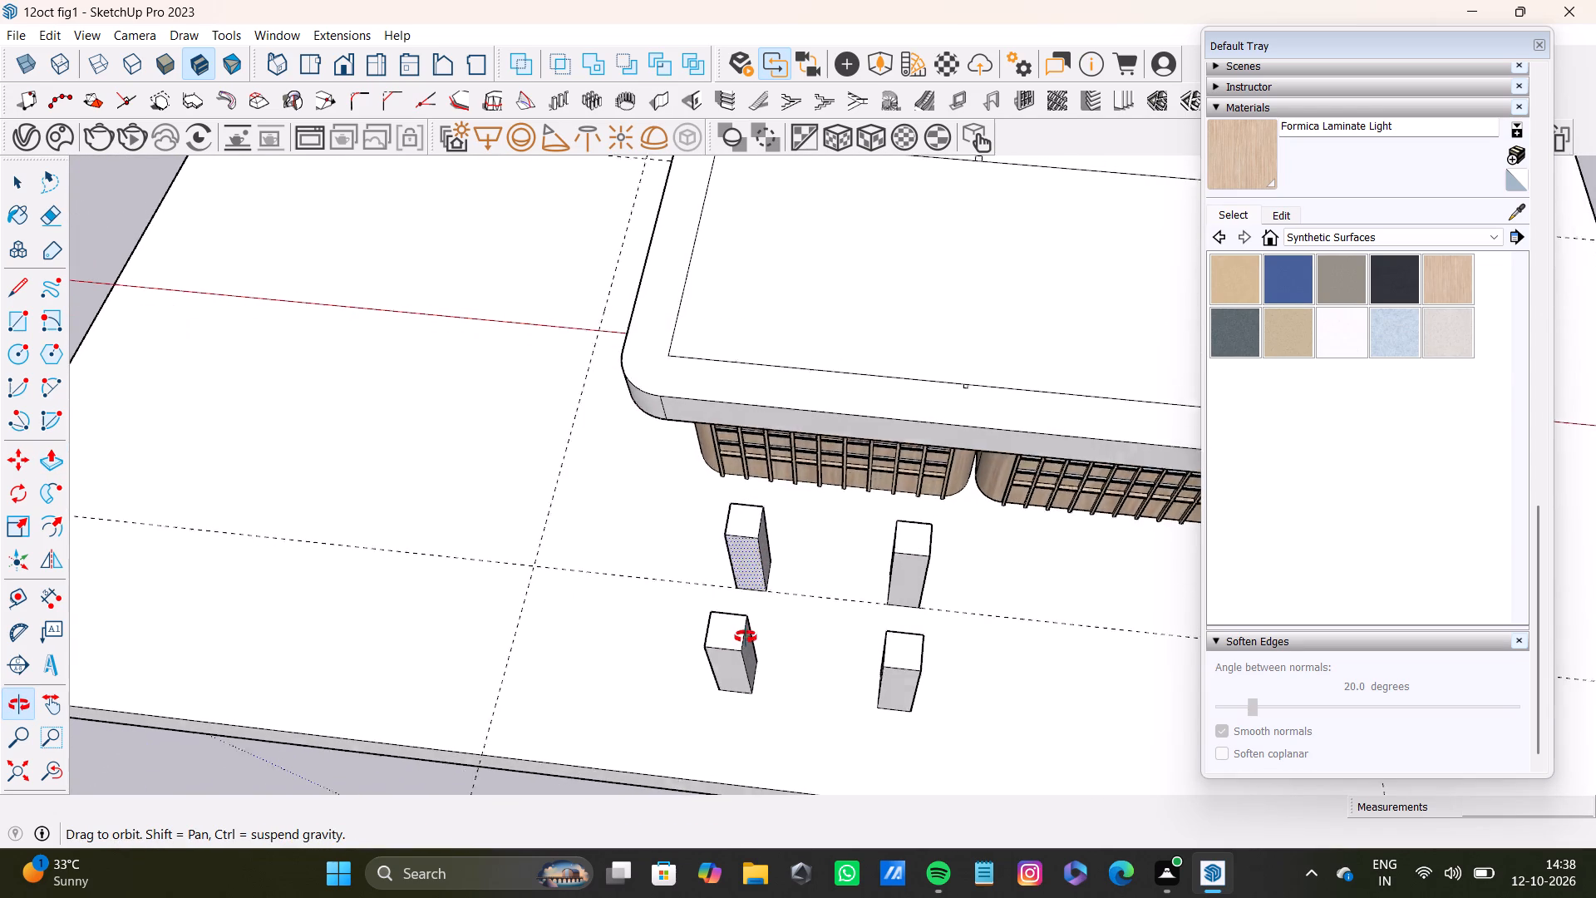
pyautogui.keyDown('shift'); pyautogui.moveTo(746, 637); pyautogui.dragTo(776, 599, button='middle'); pyautogui.keyUp('shift')
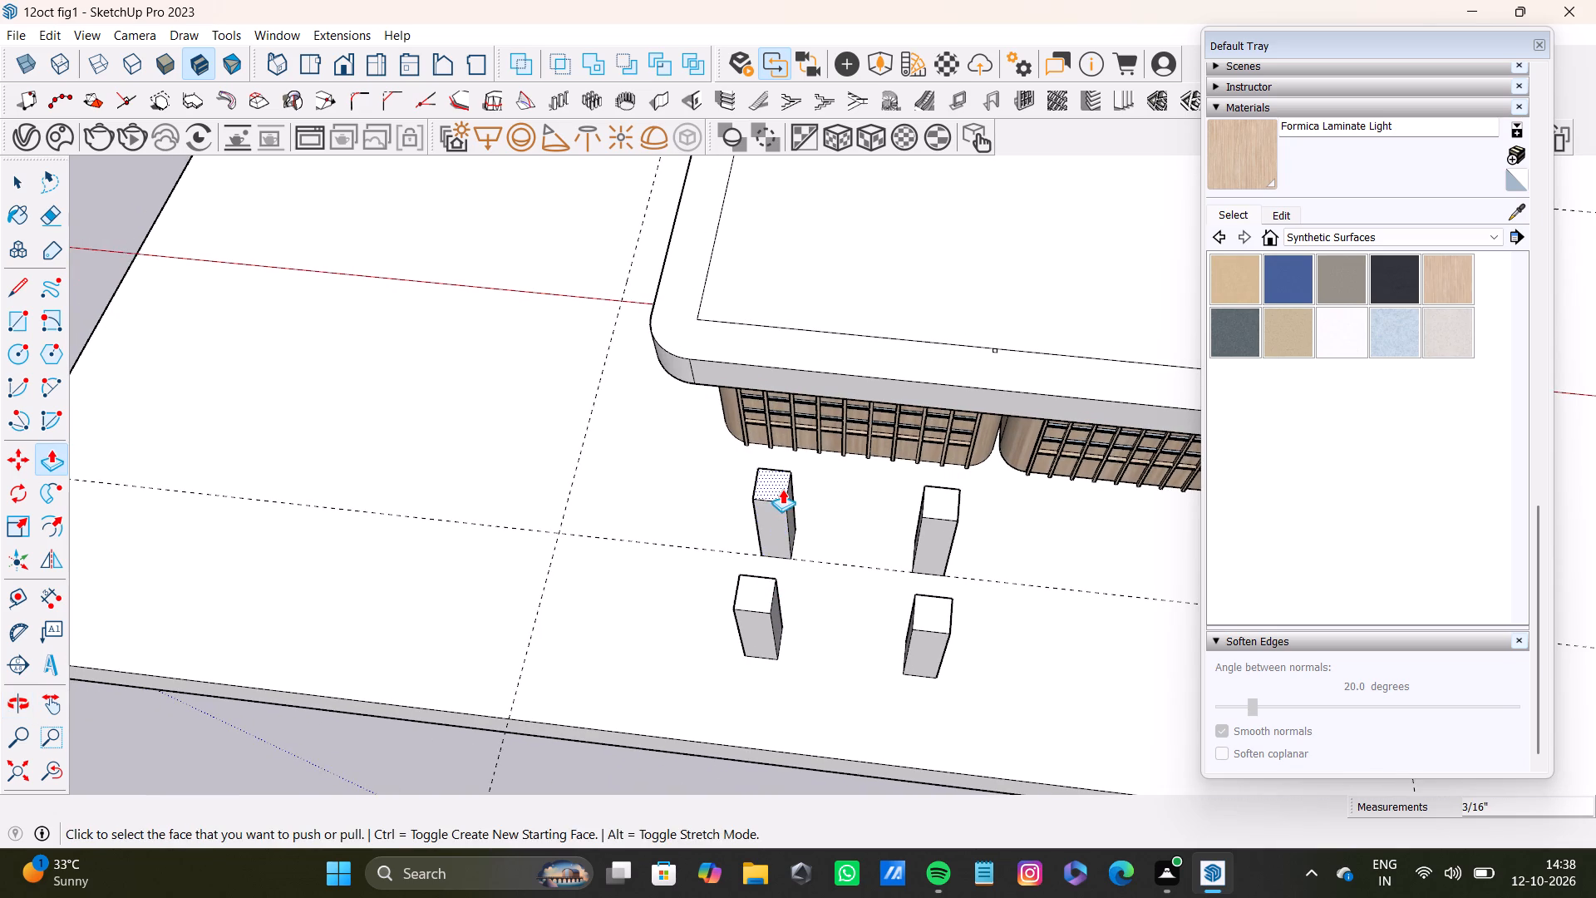
pyautogui.press('r')
pyautogui.scroll(6, 783, 493)
pyautogui.click(755, 456)
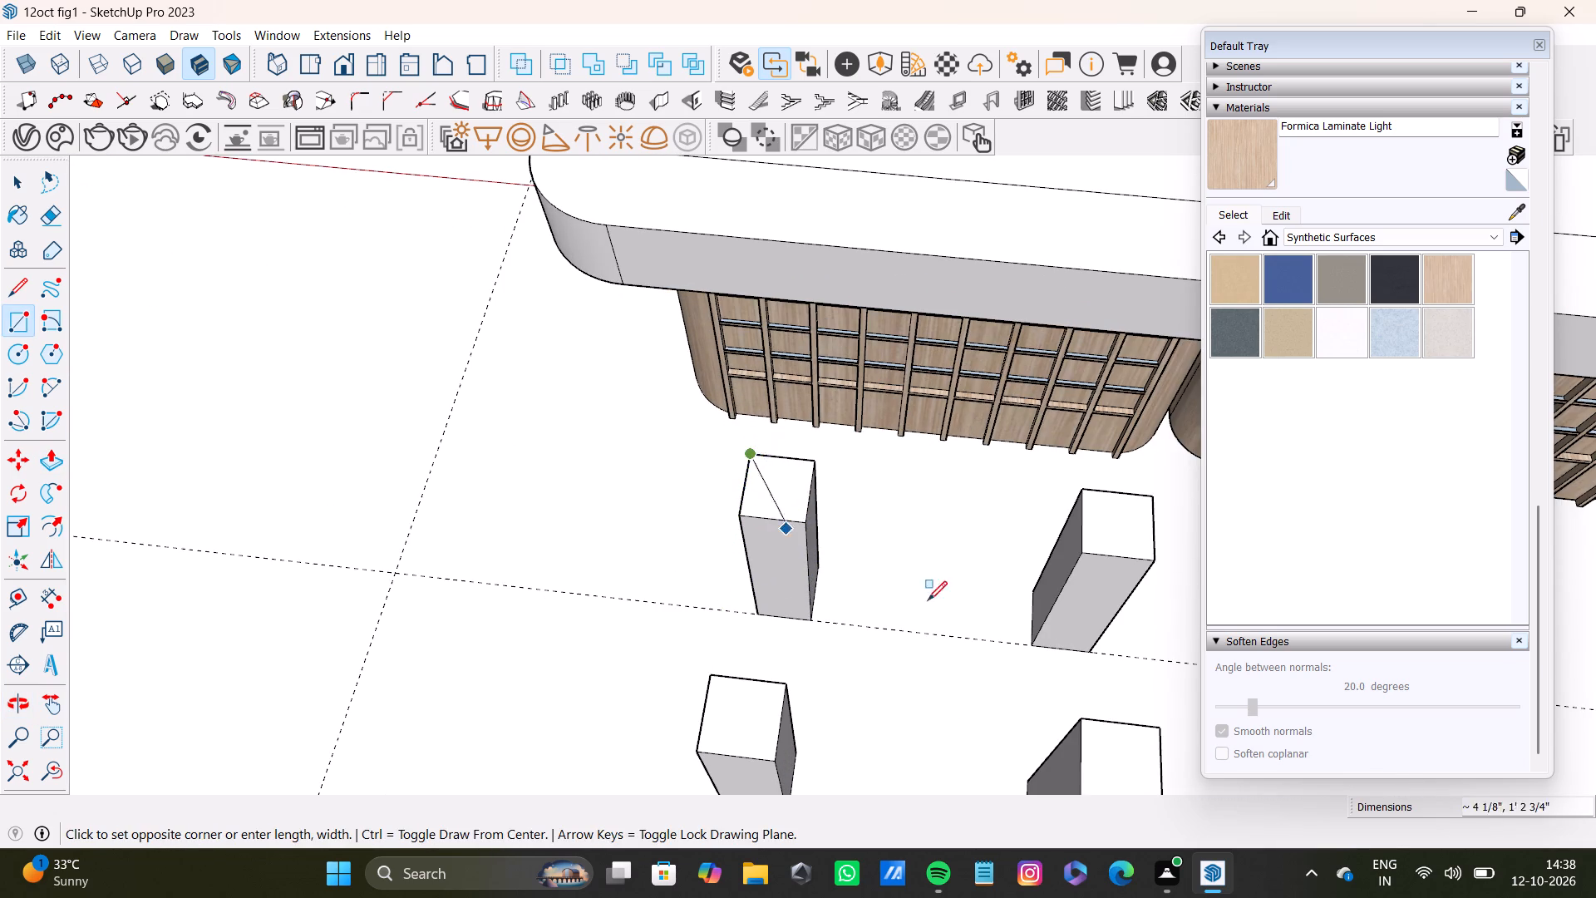
pyautogui.scroll(-3, 982, 597)
pyautogui.moveTo(1016, 620); pyautogui.dragTo(941, 527, button='middle')
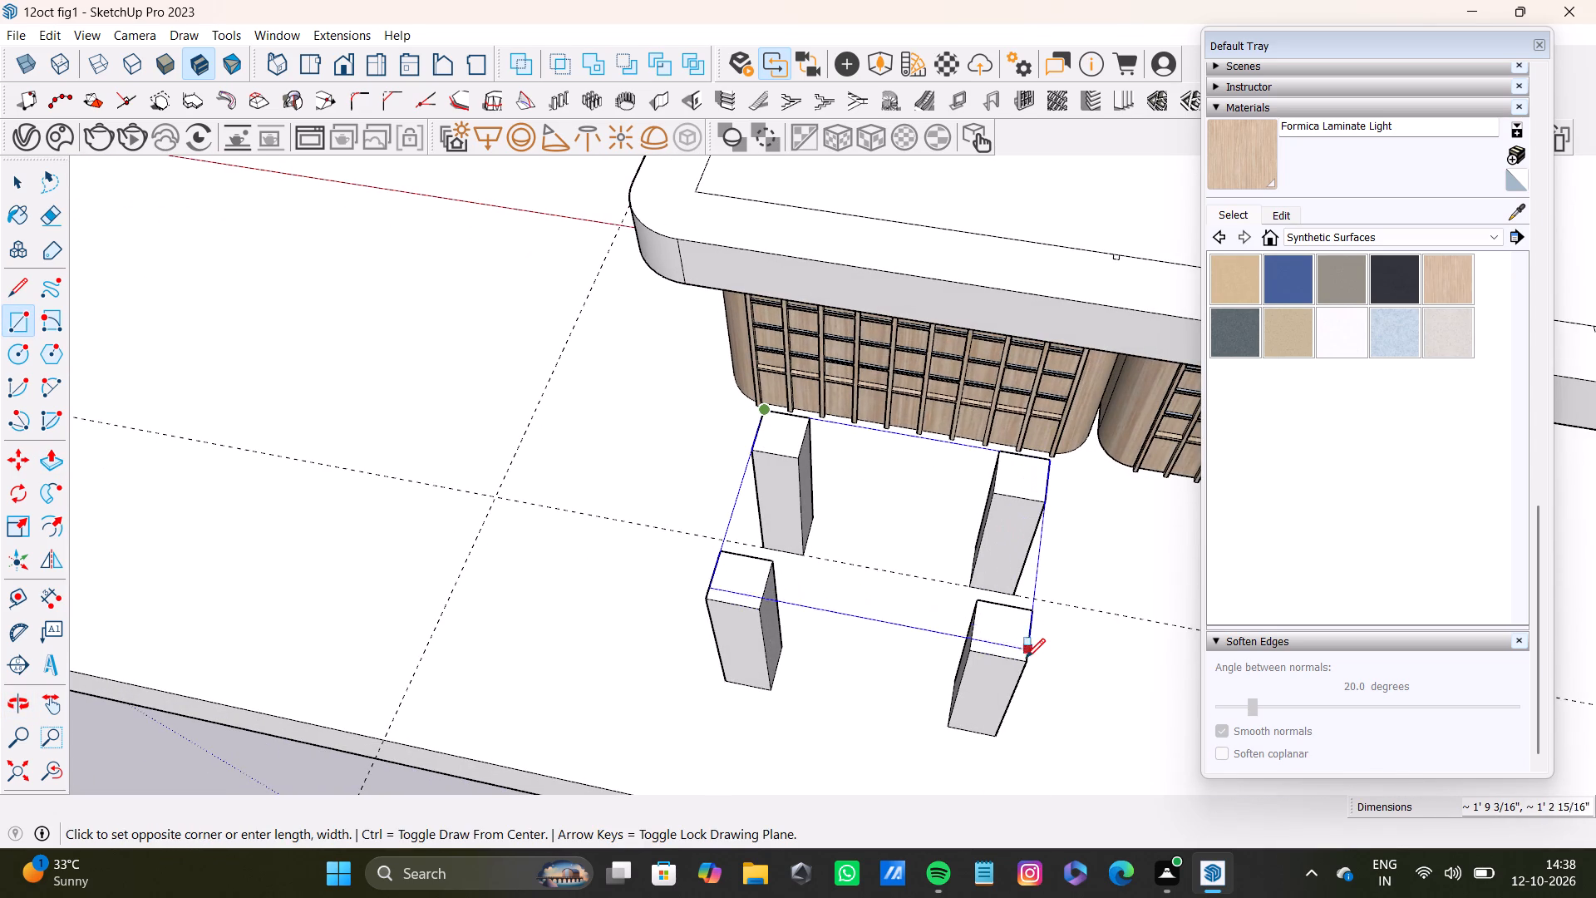
pyautogui.click(1026, 666)
# Pull the seat face between the four leg tops up about 1 3/4".
pyautogui.scroll(-4, 958, 649)
pyautogui.moveTo(931, 646); pyautogui.dragTo(967, 530, button='middle')
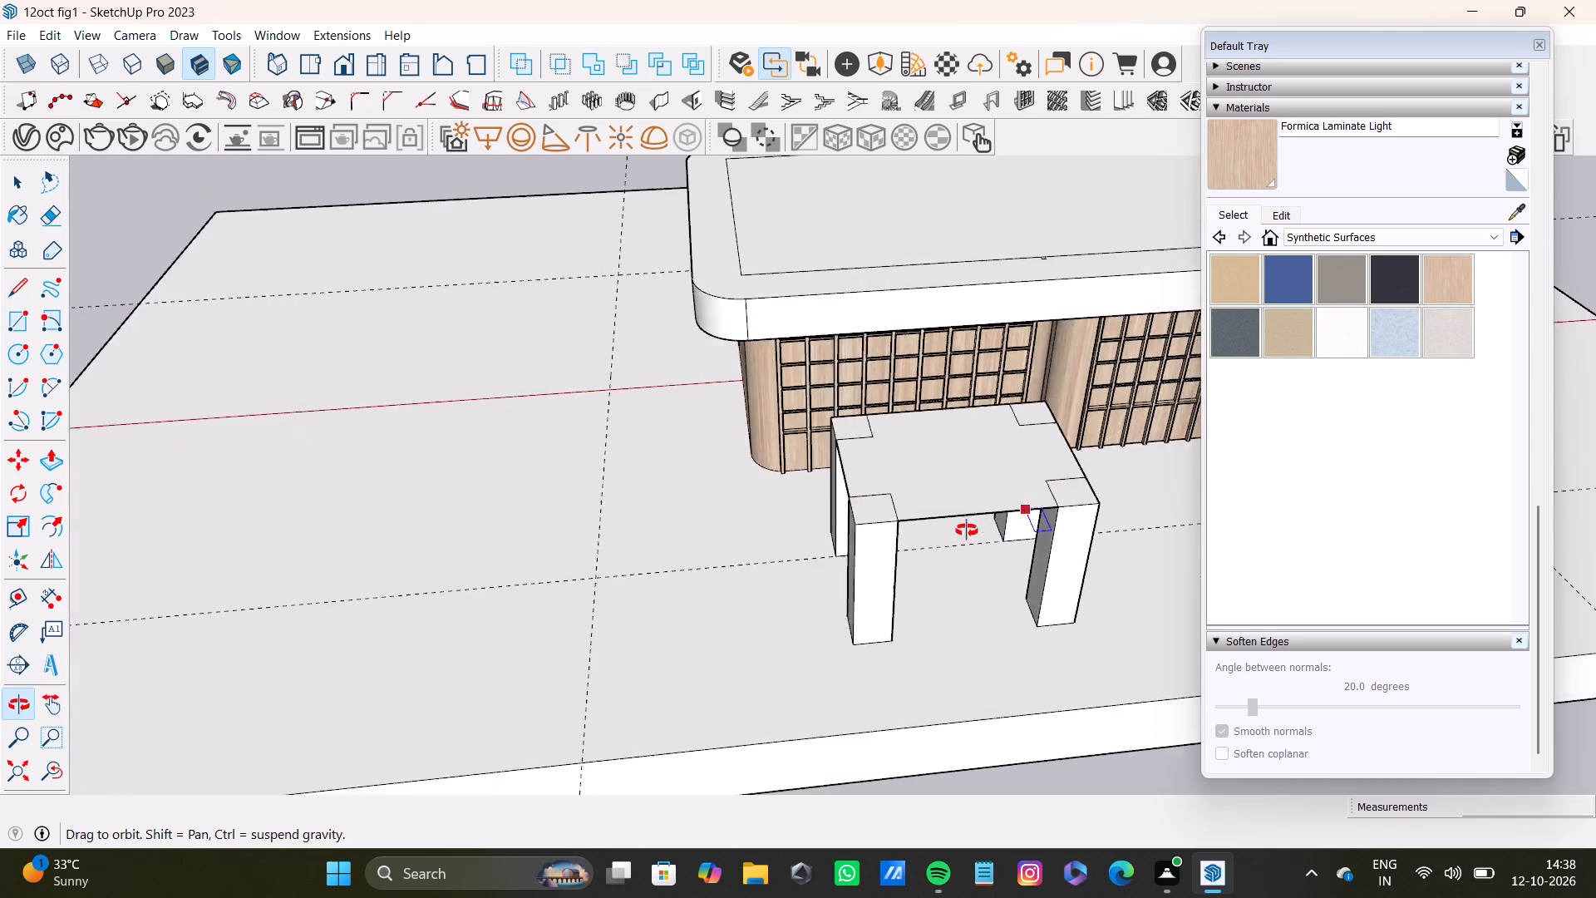
pyautogui.moveTo(967, 530); pyautogui.dragTo(943, 538, button='middle')
pyautogui.press('space')
pyautogui.click(900, 502)
pyautogui.press('p')
pyautogui.moveTo(894, 509); pyautogui.dragTo(894, 506)
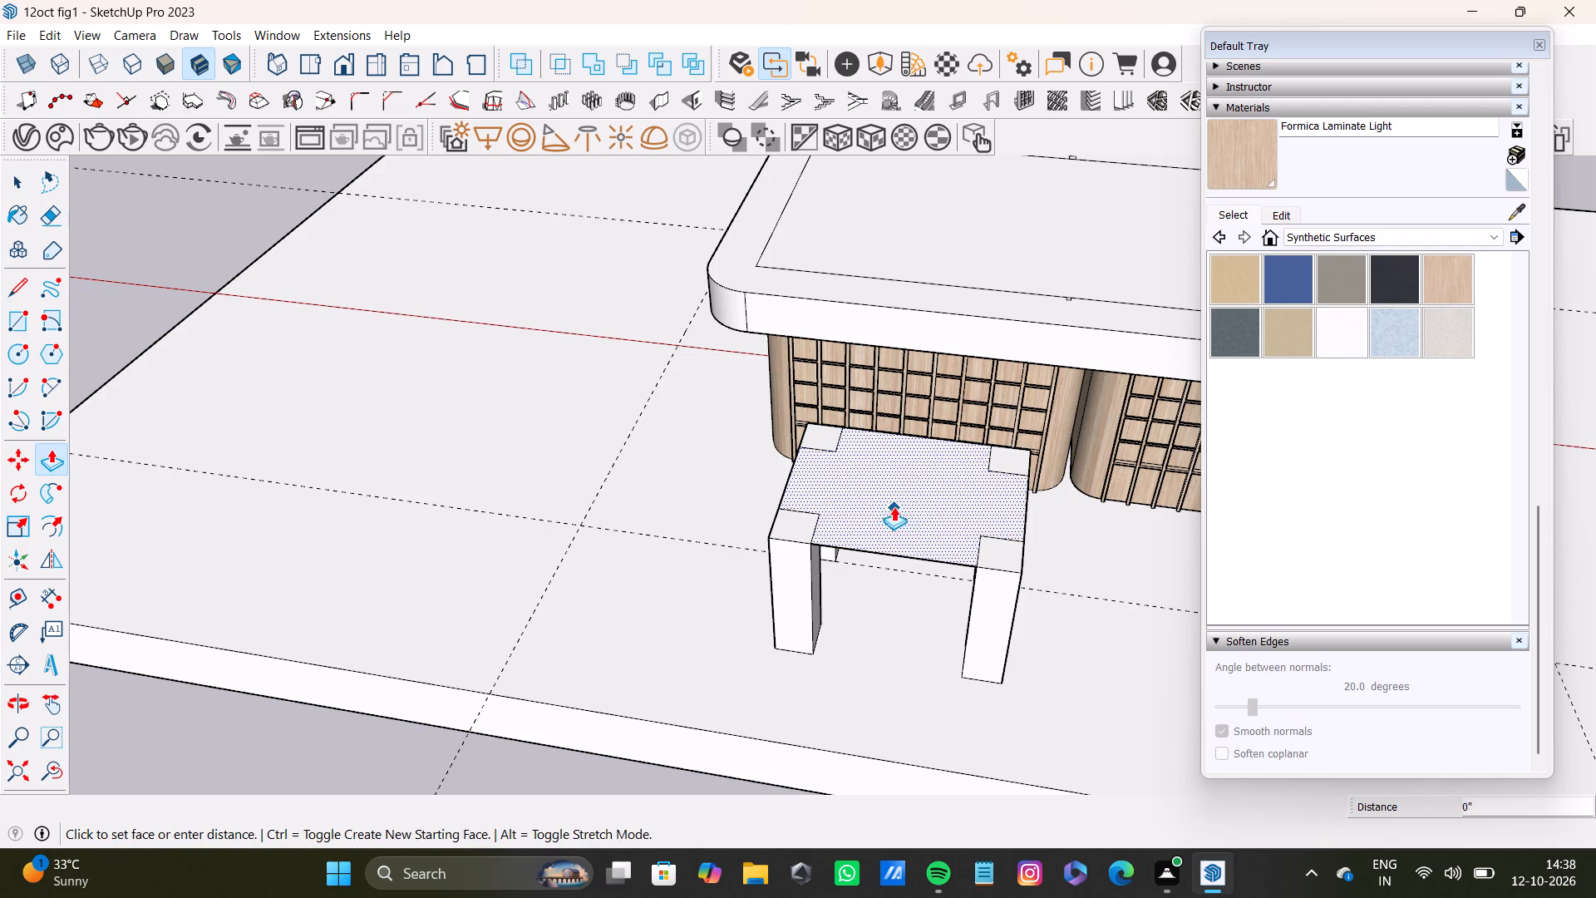
pyautogui.moveTo(894, 506); pyautogui.dragTo(890, 494)
pyautogui.press('space')
# Raise the front leg top nearer the room set until it is level with the seat's upper face.
pyautogui.scroll(4, 710, 523)
pyautogui.moveTo(737, 514); pyautogui.dragTo(809, 530, button='middle')
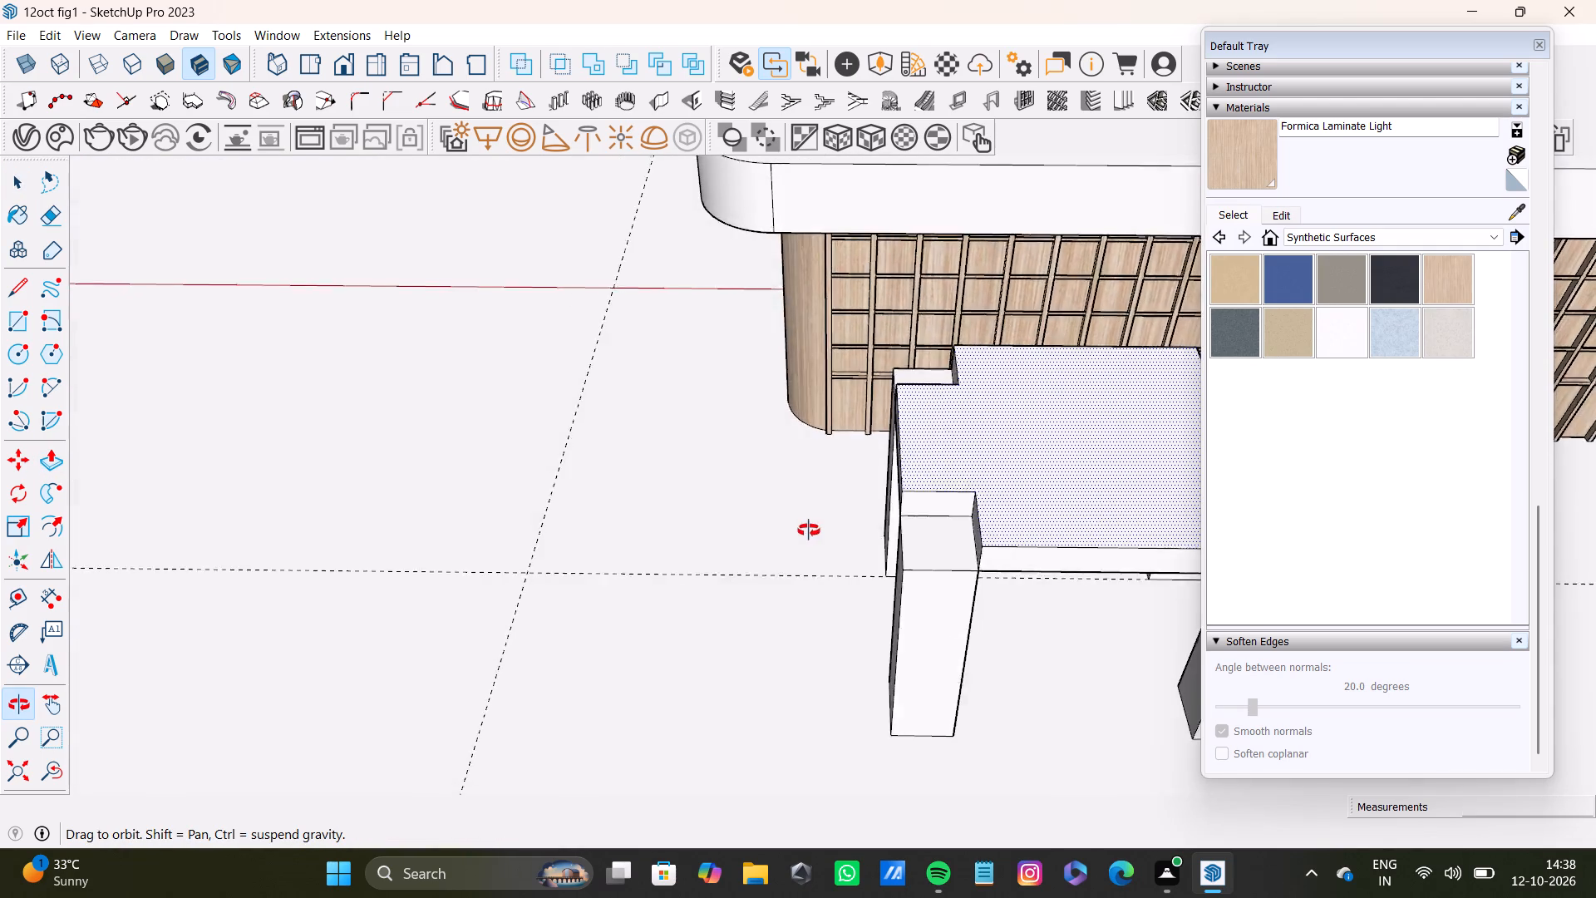
pyautogui.moveTo(809, 530); pyautogui.dragTo(742, 540, button='middle')
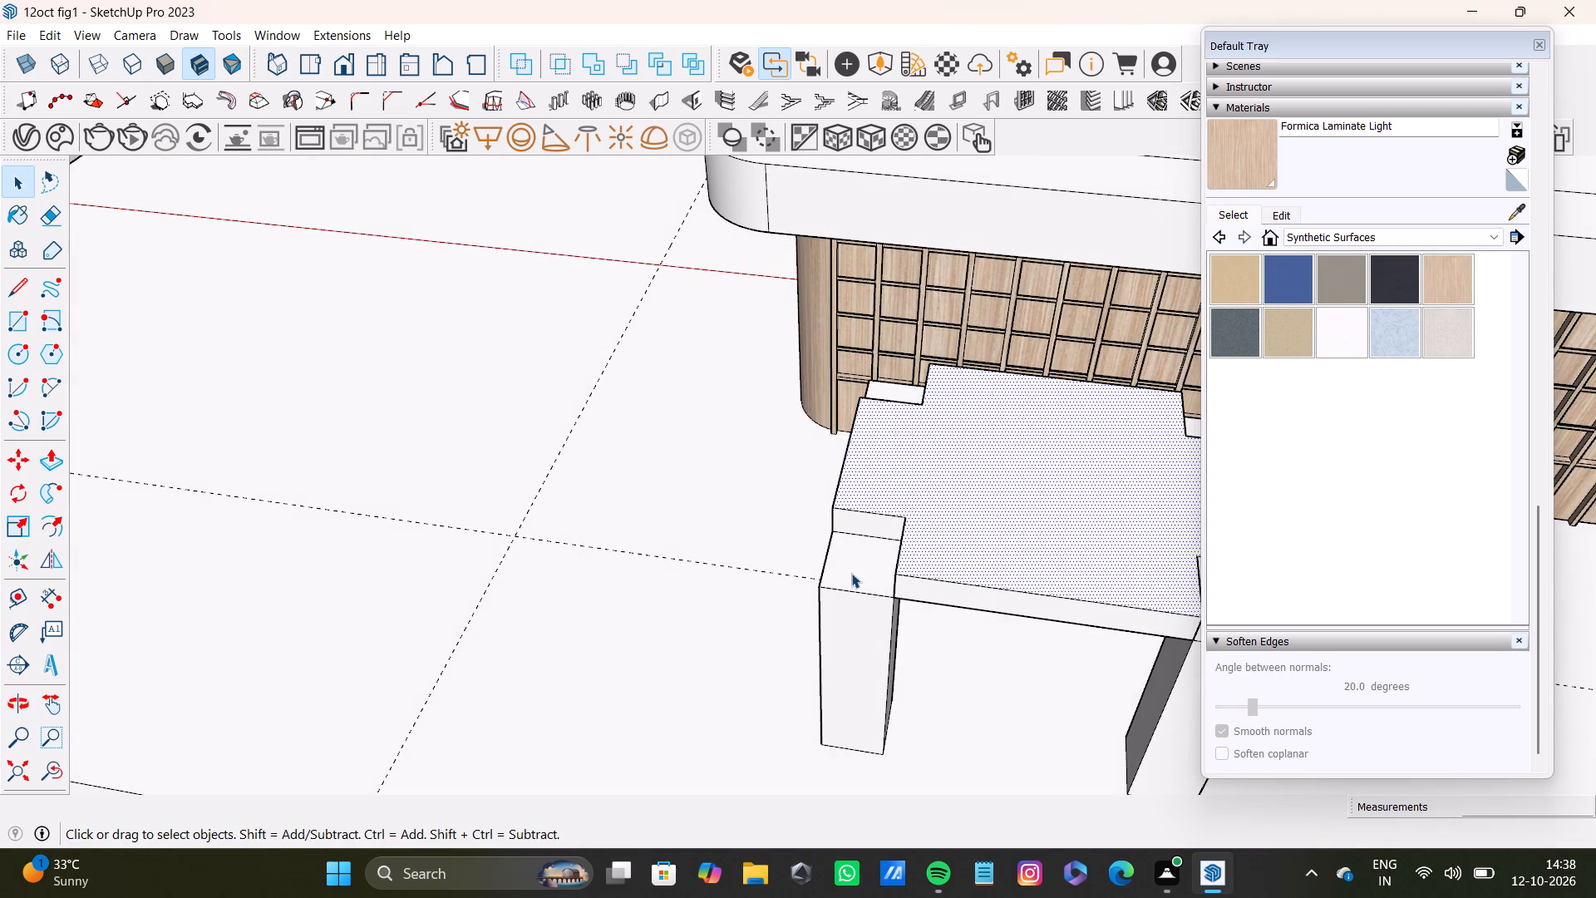
pyautogui.press('space')
pyautogui.click(856, 575)
pyautogui.press('p')
pyautogui.moveTo(852, 577); pyautogui.dragTo(881, 559)
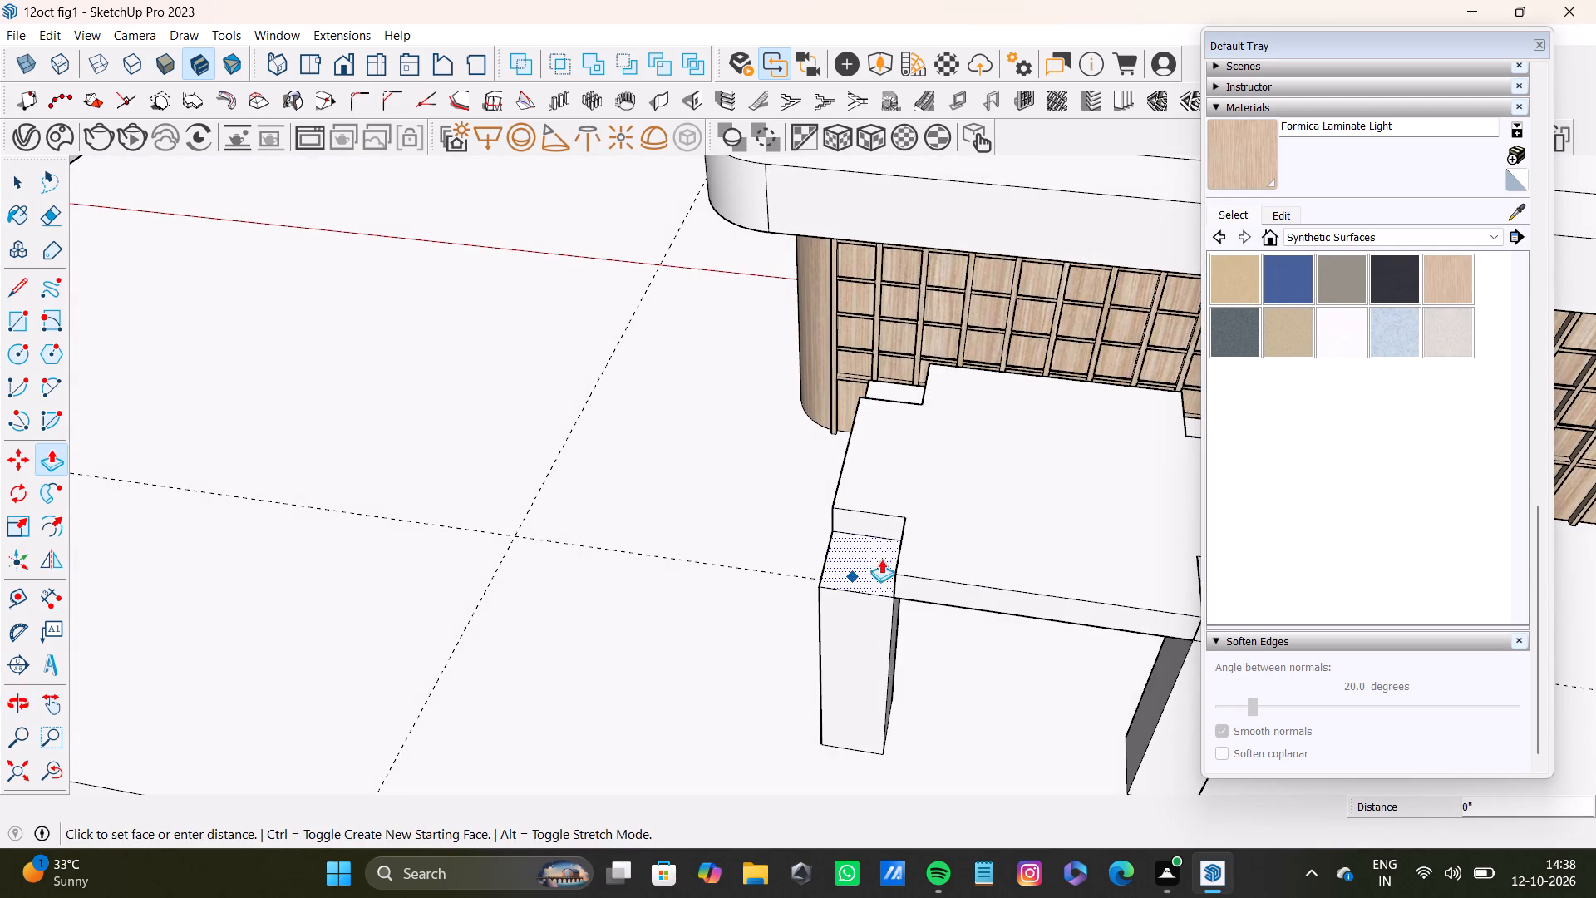
pyautogui.moveTo(881, 559); pyautogui.dragTo(911, 557)
# Raise the table-side leg top nearer the room set level with the seat's upper face.
pyautogui.scroll(-4, 796, 457)
pyautogui.moveTo(840, 544); pyautogui.dragTo(979, 720, button='middle')
pyautogui.press('space')
pyautogui.scroll(5, 929, 593)
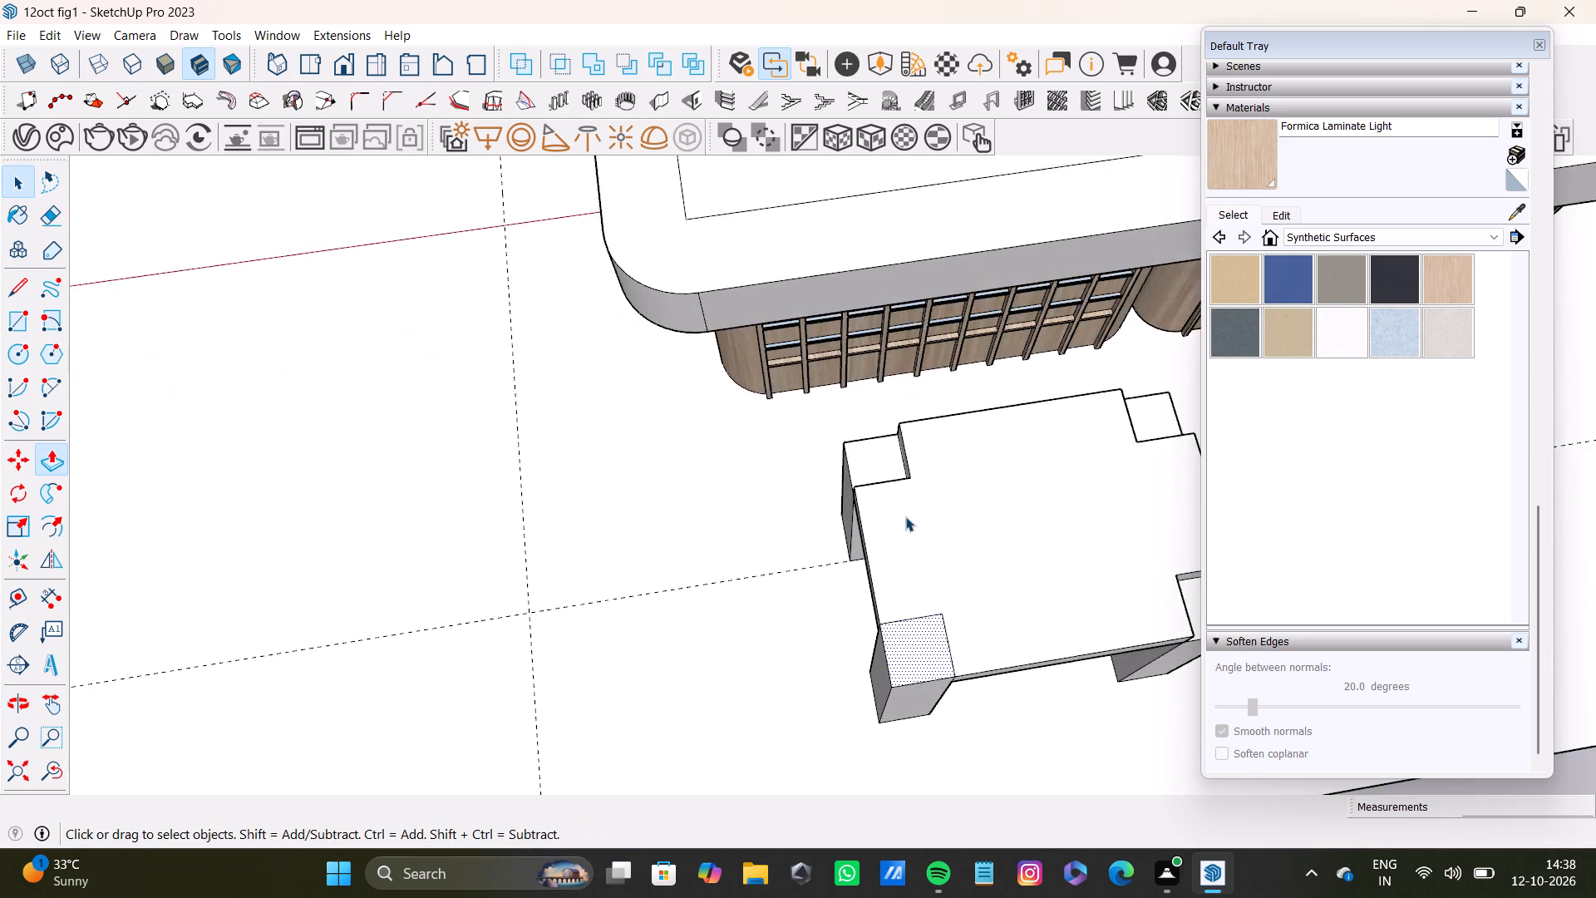
pyautogui.scroll(2, 905, 516)
pyautogui.click(878, 456)
pyautogui.press('p')
pyautogui.moveTo(882, 451); pyautogui.dragTo(942, 456)
pyautogui.press('space')
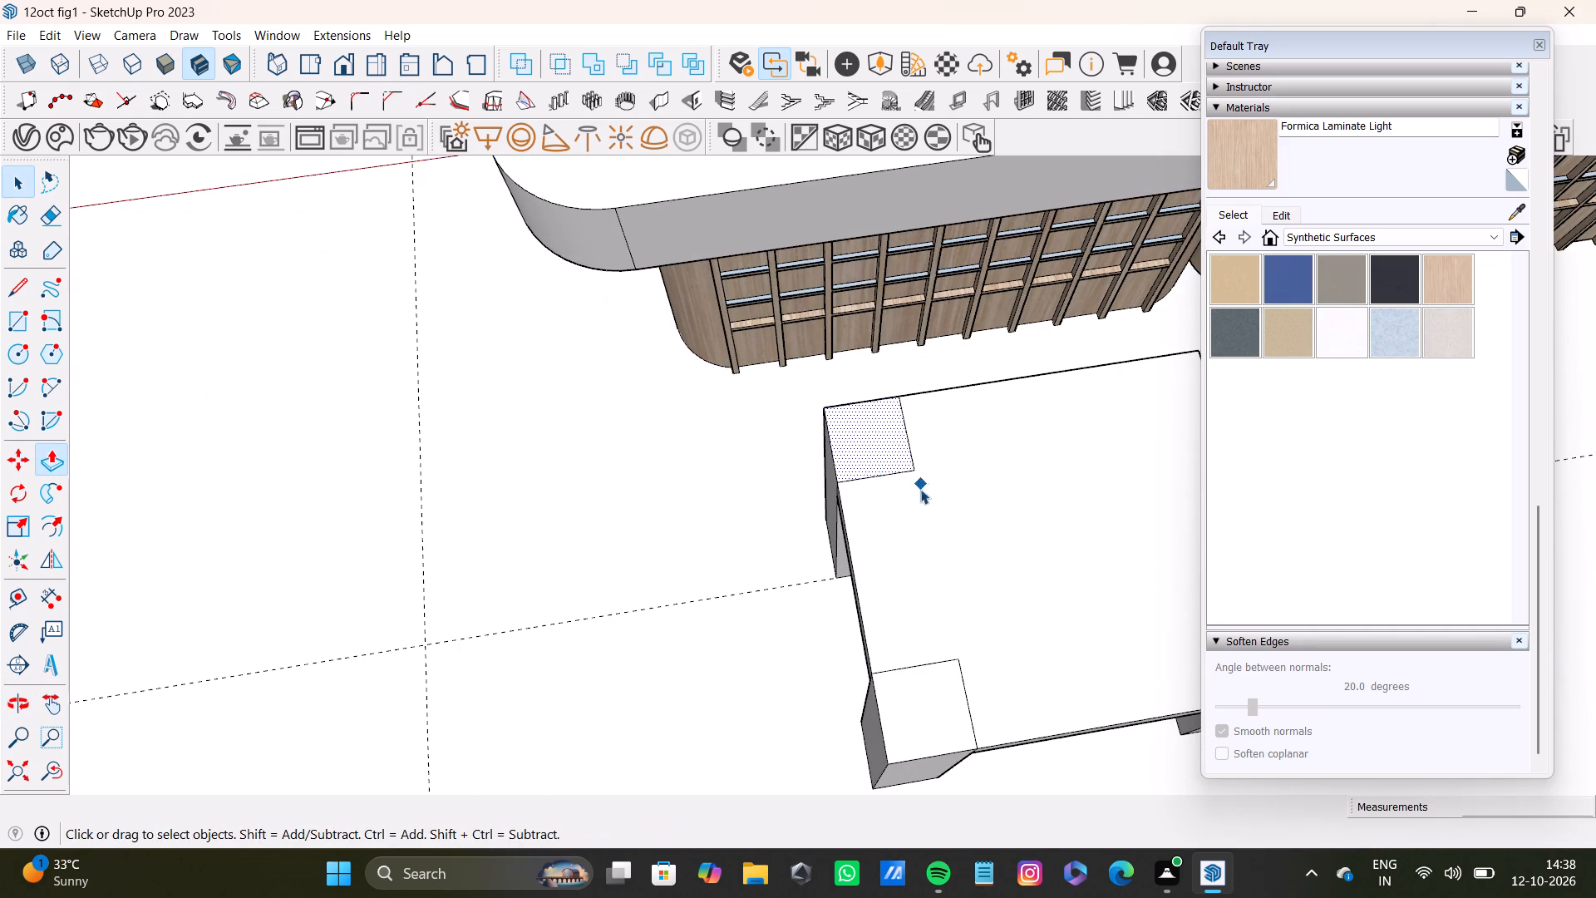
# Raise the front leg top farther from the room set 1 3/4", level with the seat.
pyautogui.scroll(-8, 920, 490)
pyautogui.moveTo(1050, 590); pyautogui.dragTo(802, 583, button='middle')
pyautogui.scroll(4, 1051, 644)
pyautogui.press('space')
pyautogui.press('space')
pyautogui.moveTo(1050, 629); pyautogui.dragTo(990, 501, button='middle')
pyautogui.scroll(4, 901, 688)
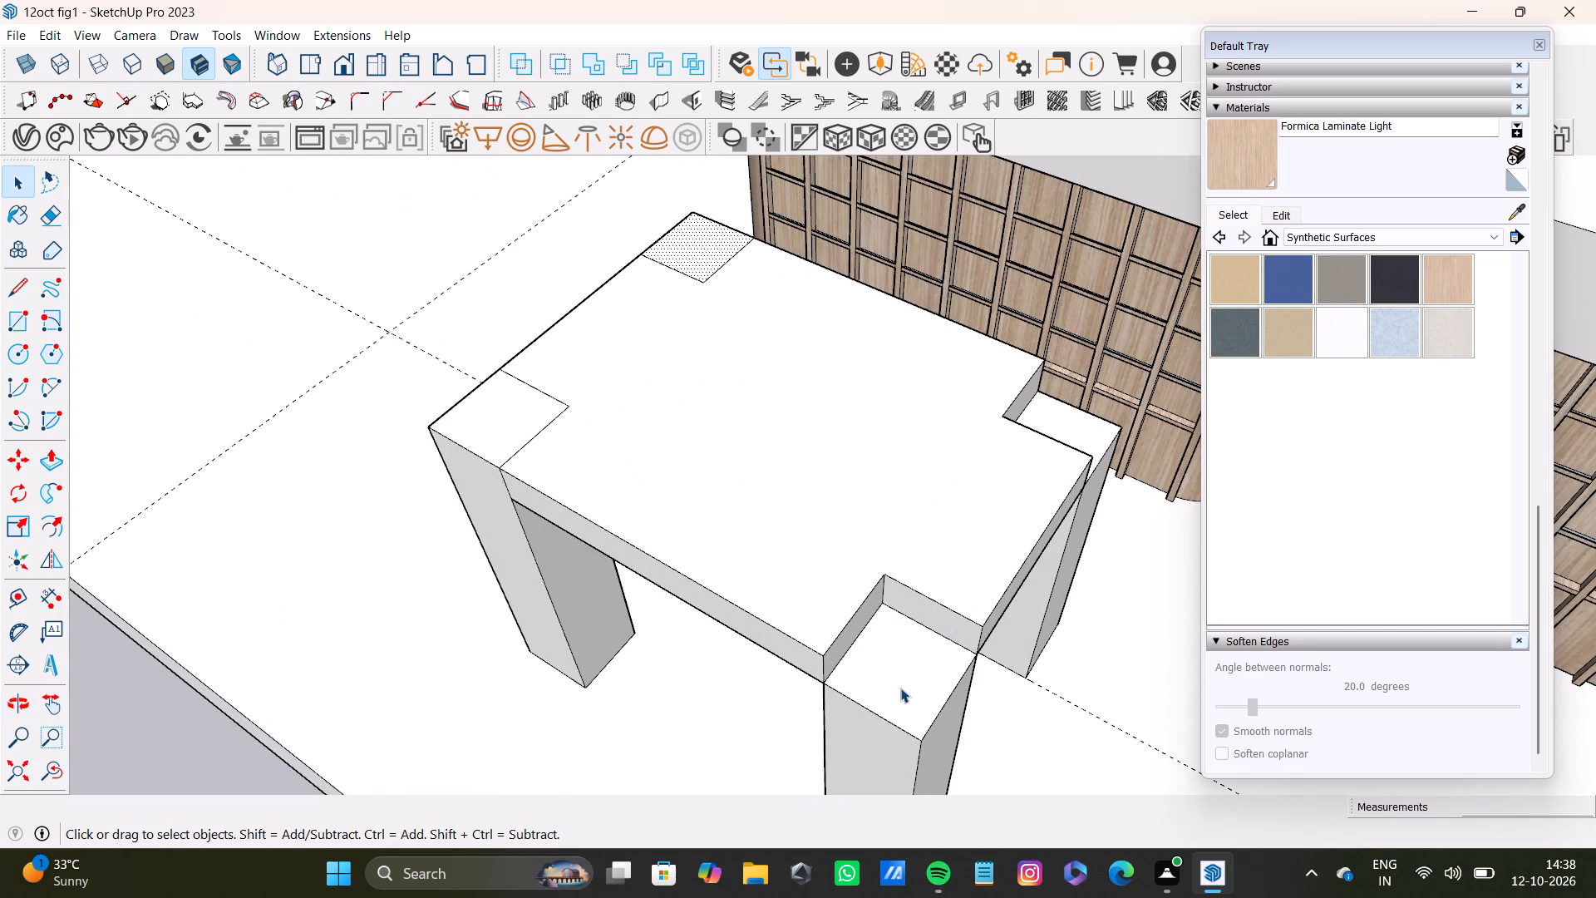
pyautogui.click(904, 688)
pyautogui.press('p')
pyautogui.moveTo(905, 684); pyautogui.dragTo(827, 637)
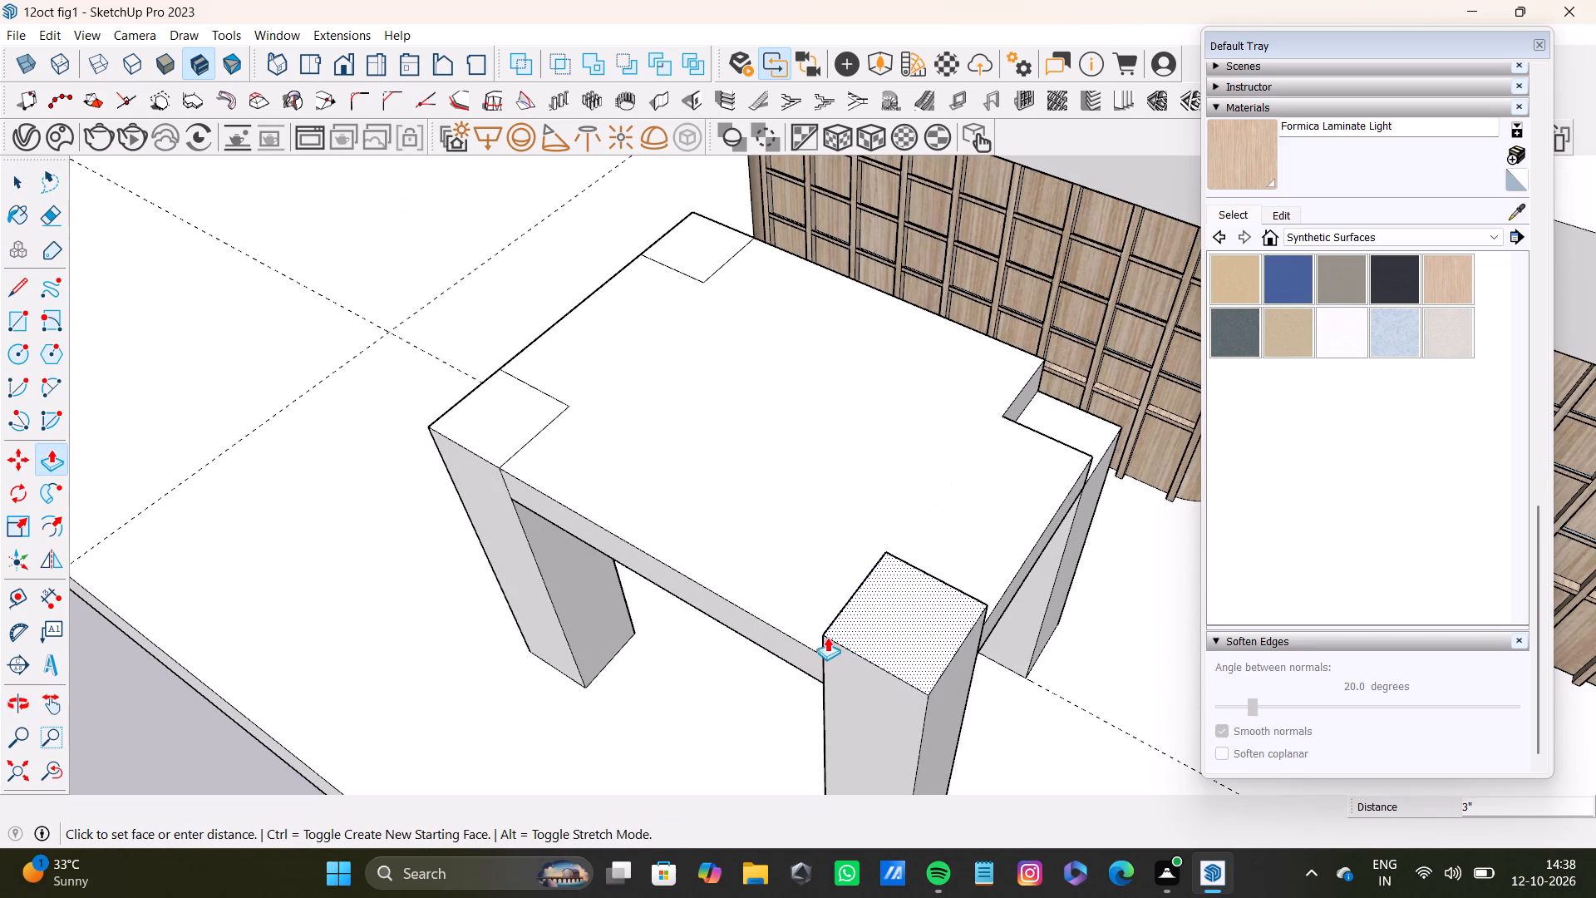
pyautogui.moveTo(827, 637); pyautogui.dragTo(836, 657)
# Raise the remaining table-side leg top level with the seat, completing the flat upper surface.
pyautogui.scroll(-4, 836, 657)
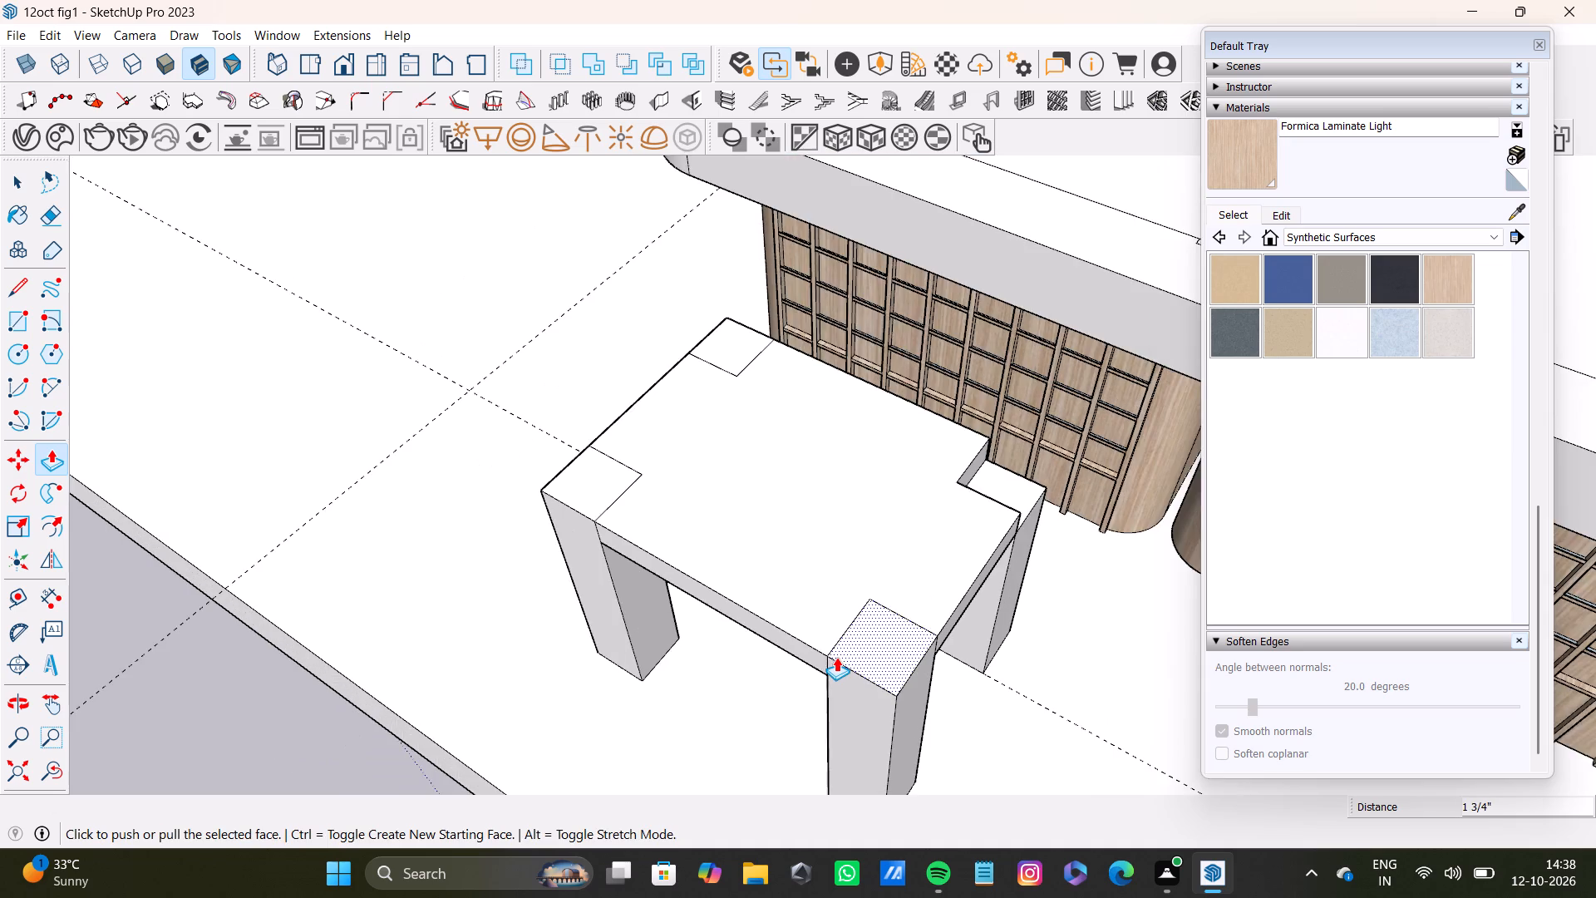
pyautogui.moveTo(836, 657); pyautogui.dragTo(1071, 516, button='middle')
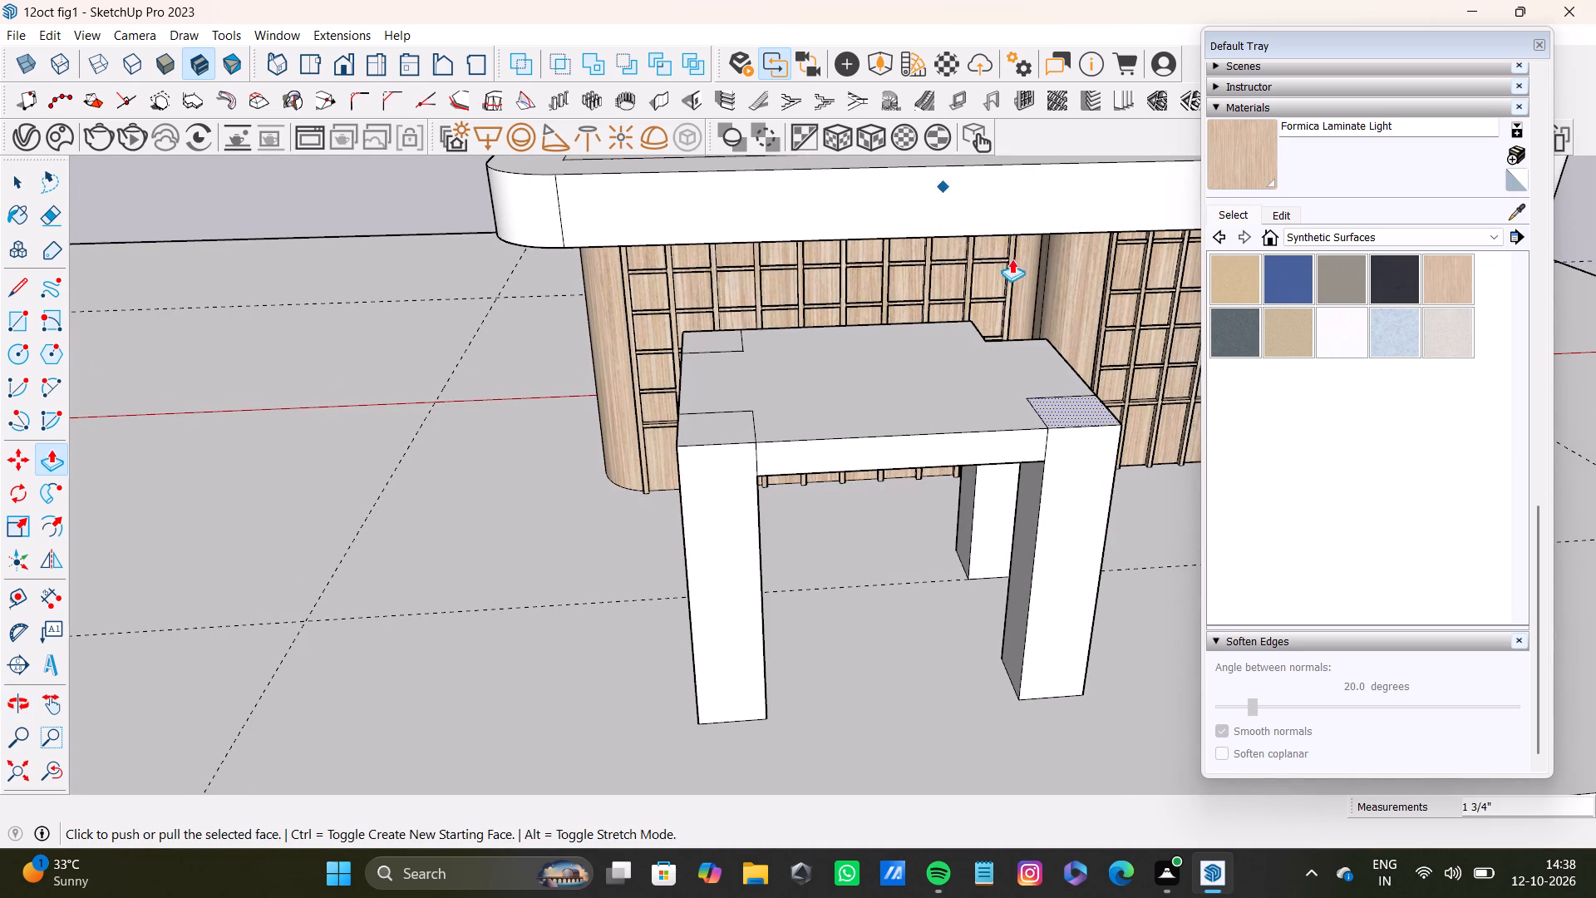
pyautogui.scroll(-8, 885, 283)
pyautogui.moveTo(905, 429); pyautogui.dragTo(386, 470, button='middle')
pyautogui.scroll(4, 628, 442)
pyautogui.moveTo(905, 404); pyautogui.dragTo(771, 571, button='middle')
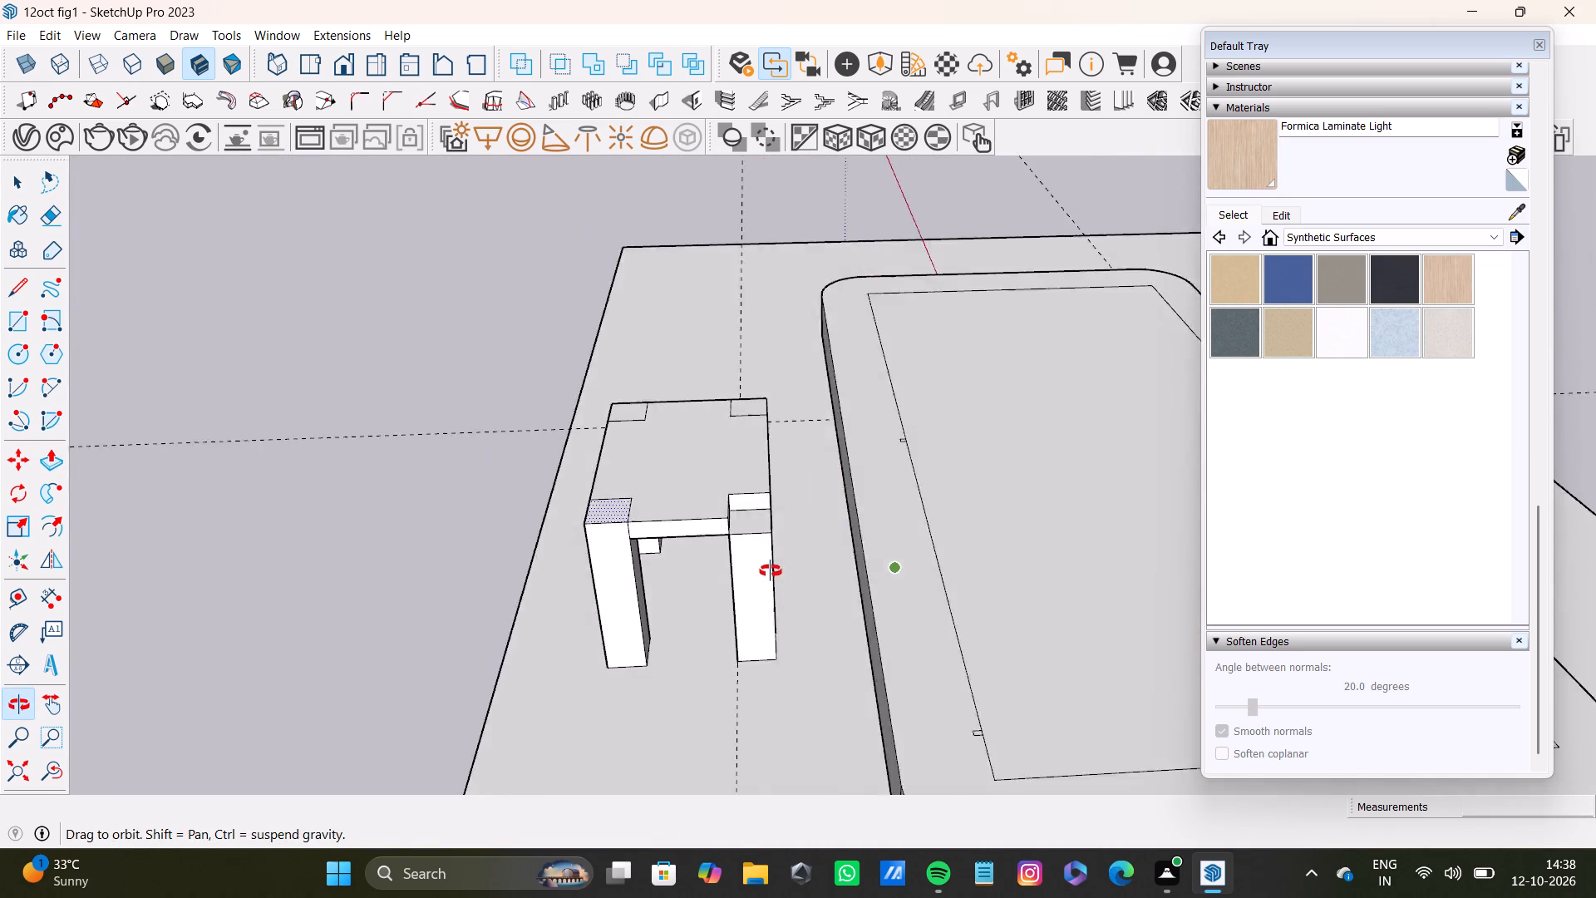
pyautogui.moveTo(771, 571); pyautogui.dragTo(771, 572, button='middle')
pyautogui.scroll(8, 757, 545)
pyautogui.press('space')
pyautogui.click(751, 506)
pyautogui.press('p')
pyautogui.moveTo(751, 505); pyautogui.dragTo(660, 485)
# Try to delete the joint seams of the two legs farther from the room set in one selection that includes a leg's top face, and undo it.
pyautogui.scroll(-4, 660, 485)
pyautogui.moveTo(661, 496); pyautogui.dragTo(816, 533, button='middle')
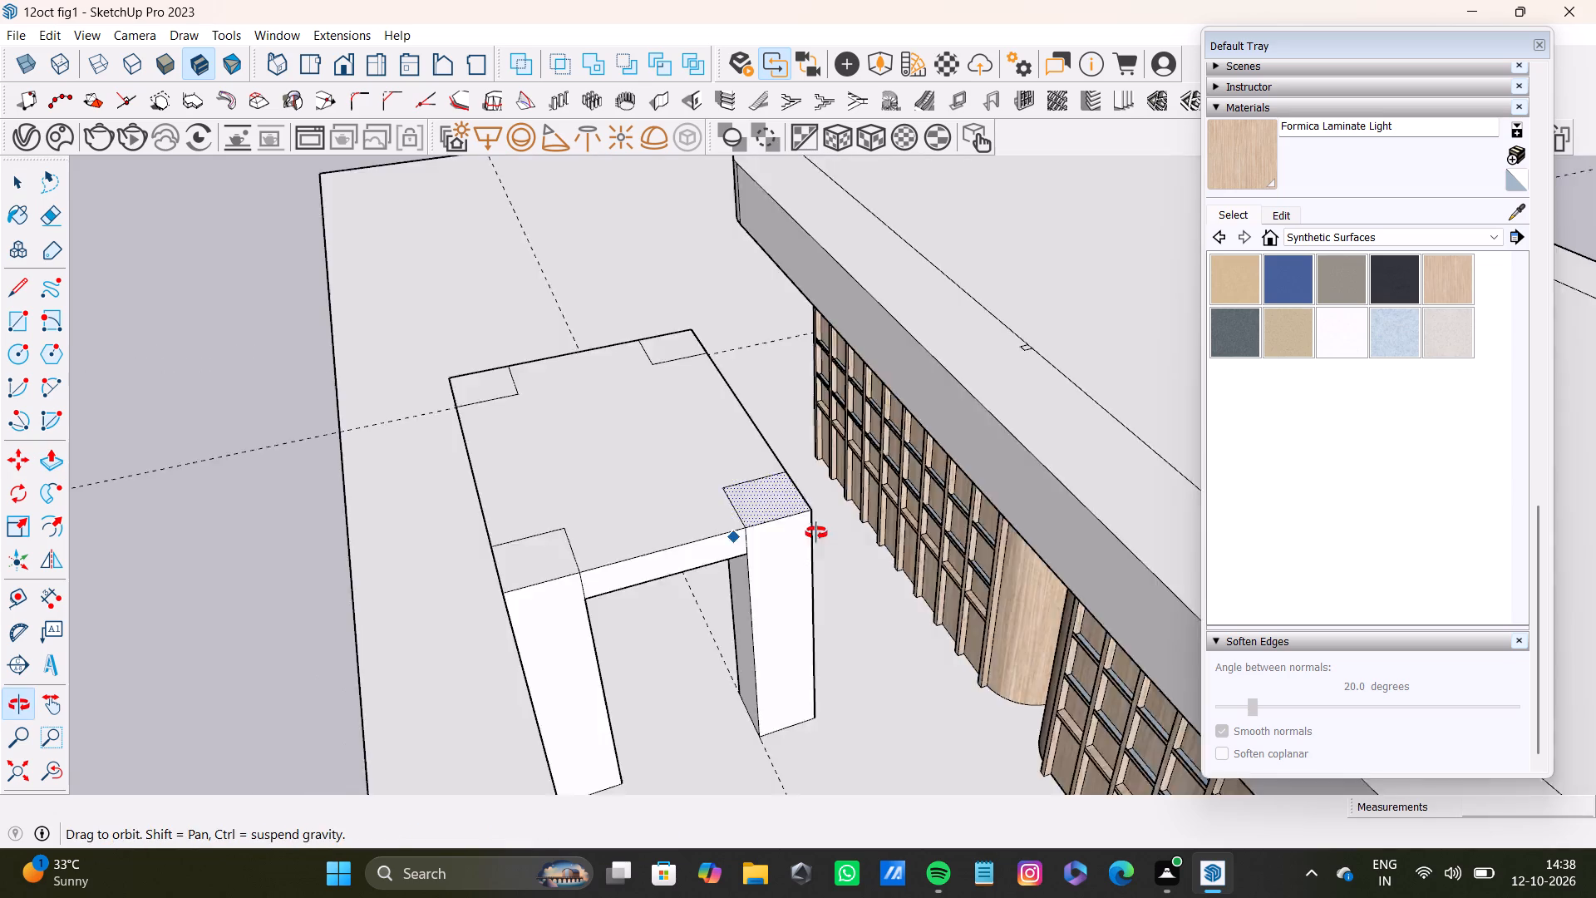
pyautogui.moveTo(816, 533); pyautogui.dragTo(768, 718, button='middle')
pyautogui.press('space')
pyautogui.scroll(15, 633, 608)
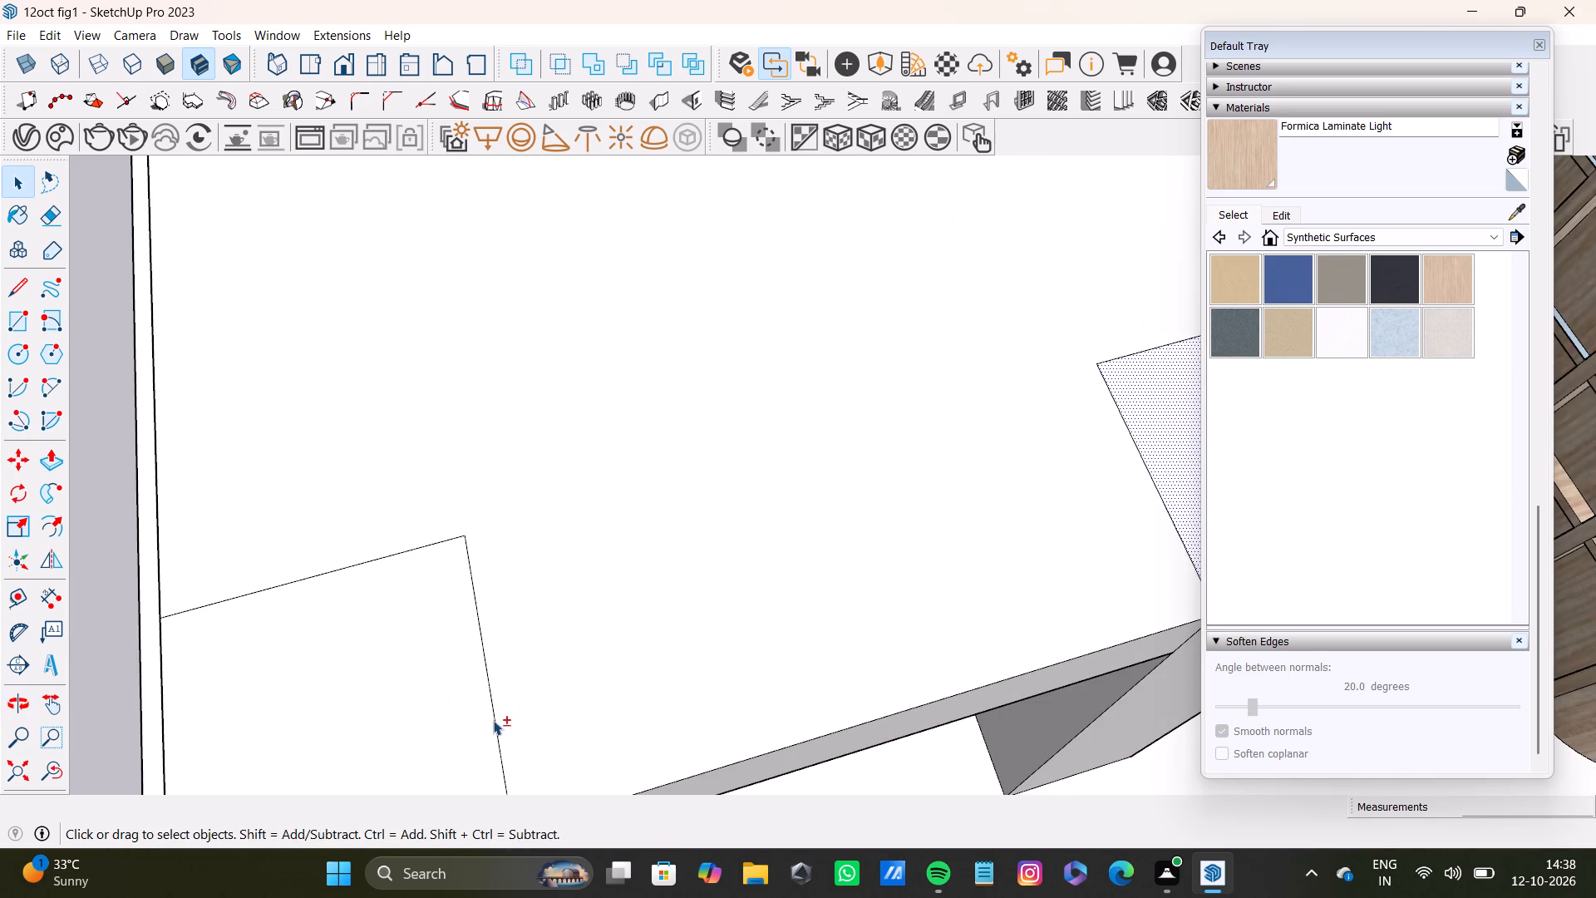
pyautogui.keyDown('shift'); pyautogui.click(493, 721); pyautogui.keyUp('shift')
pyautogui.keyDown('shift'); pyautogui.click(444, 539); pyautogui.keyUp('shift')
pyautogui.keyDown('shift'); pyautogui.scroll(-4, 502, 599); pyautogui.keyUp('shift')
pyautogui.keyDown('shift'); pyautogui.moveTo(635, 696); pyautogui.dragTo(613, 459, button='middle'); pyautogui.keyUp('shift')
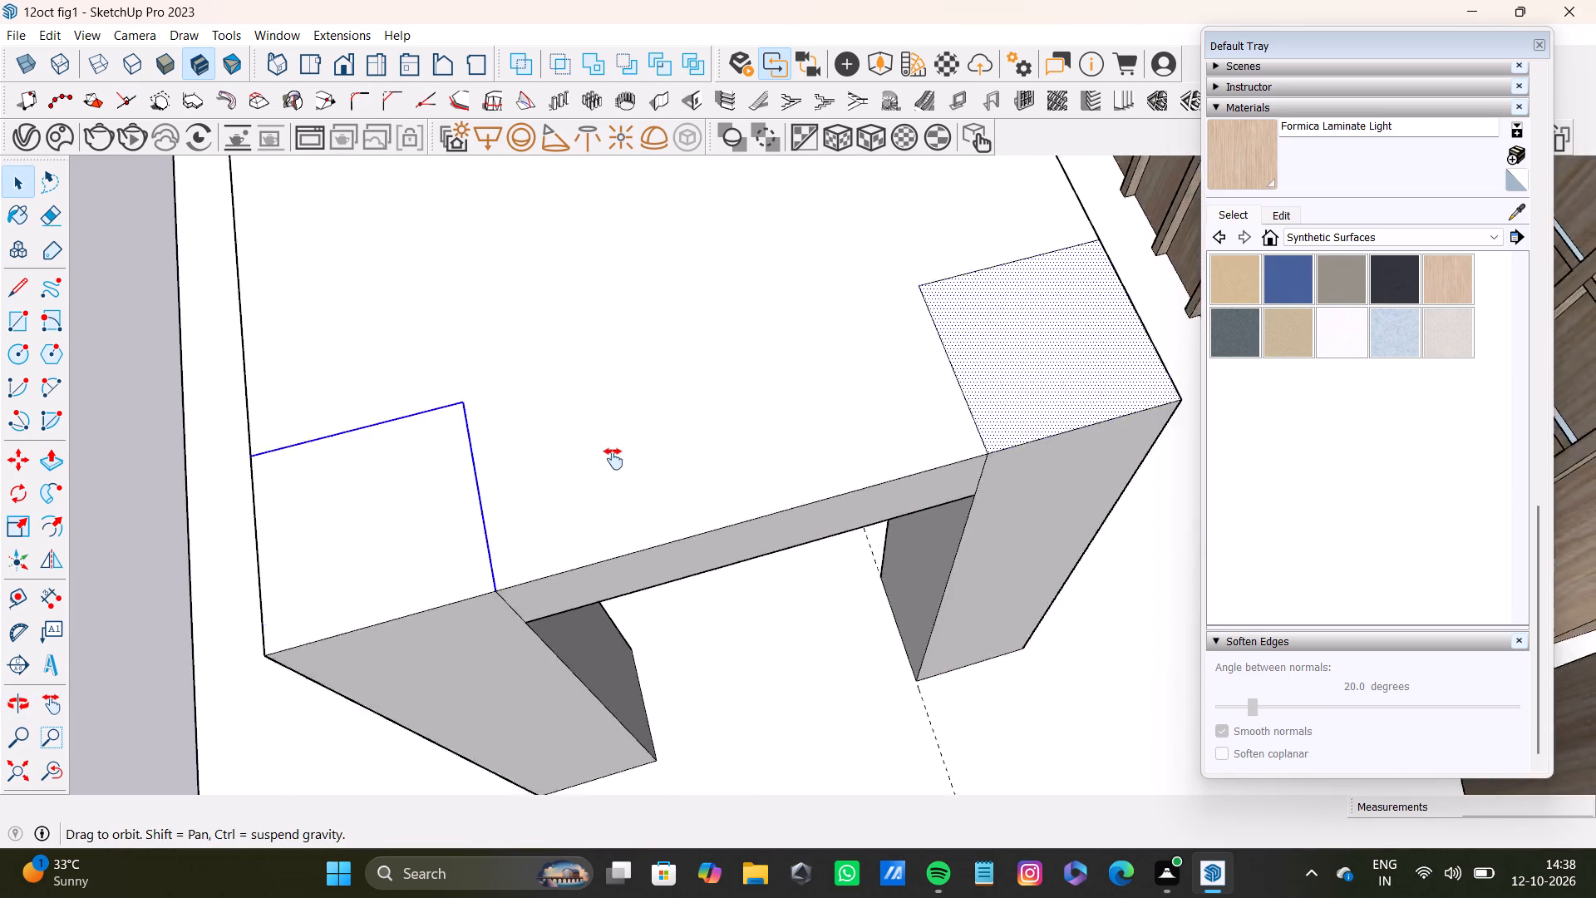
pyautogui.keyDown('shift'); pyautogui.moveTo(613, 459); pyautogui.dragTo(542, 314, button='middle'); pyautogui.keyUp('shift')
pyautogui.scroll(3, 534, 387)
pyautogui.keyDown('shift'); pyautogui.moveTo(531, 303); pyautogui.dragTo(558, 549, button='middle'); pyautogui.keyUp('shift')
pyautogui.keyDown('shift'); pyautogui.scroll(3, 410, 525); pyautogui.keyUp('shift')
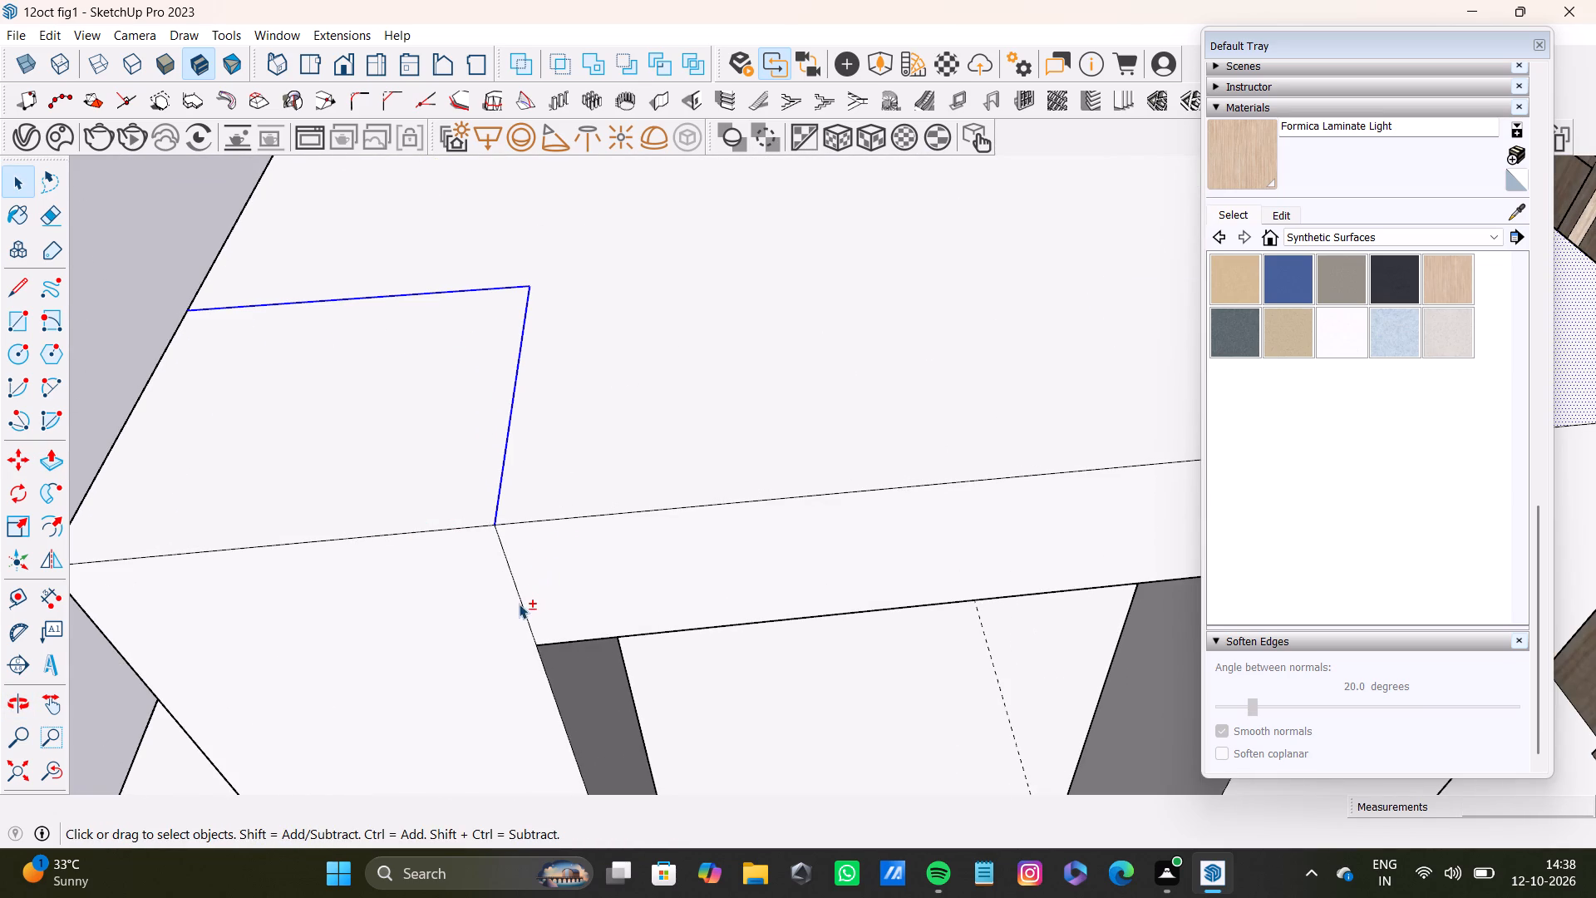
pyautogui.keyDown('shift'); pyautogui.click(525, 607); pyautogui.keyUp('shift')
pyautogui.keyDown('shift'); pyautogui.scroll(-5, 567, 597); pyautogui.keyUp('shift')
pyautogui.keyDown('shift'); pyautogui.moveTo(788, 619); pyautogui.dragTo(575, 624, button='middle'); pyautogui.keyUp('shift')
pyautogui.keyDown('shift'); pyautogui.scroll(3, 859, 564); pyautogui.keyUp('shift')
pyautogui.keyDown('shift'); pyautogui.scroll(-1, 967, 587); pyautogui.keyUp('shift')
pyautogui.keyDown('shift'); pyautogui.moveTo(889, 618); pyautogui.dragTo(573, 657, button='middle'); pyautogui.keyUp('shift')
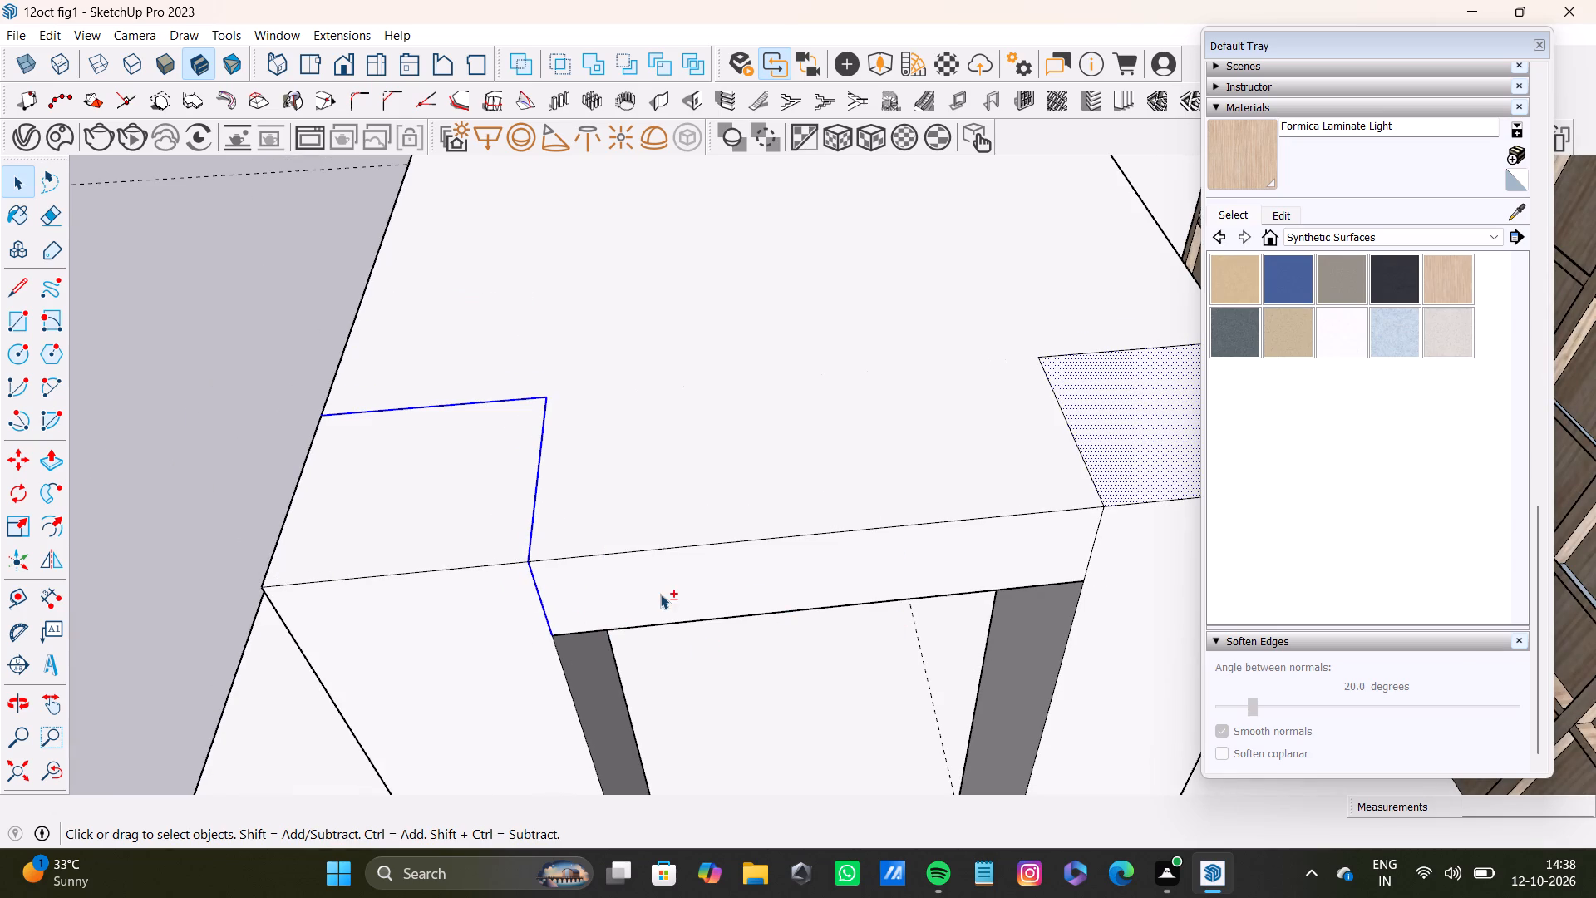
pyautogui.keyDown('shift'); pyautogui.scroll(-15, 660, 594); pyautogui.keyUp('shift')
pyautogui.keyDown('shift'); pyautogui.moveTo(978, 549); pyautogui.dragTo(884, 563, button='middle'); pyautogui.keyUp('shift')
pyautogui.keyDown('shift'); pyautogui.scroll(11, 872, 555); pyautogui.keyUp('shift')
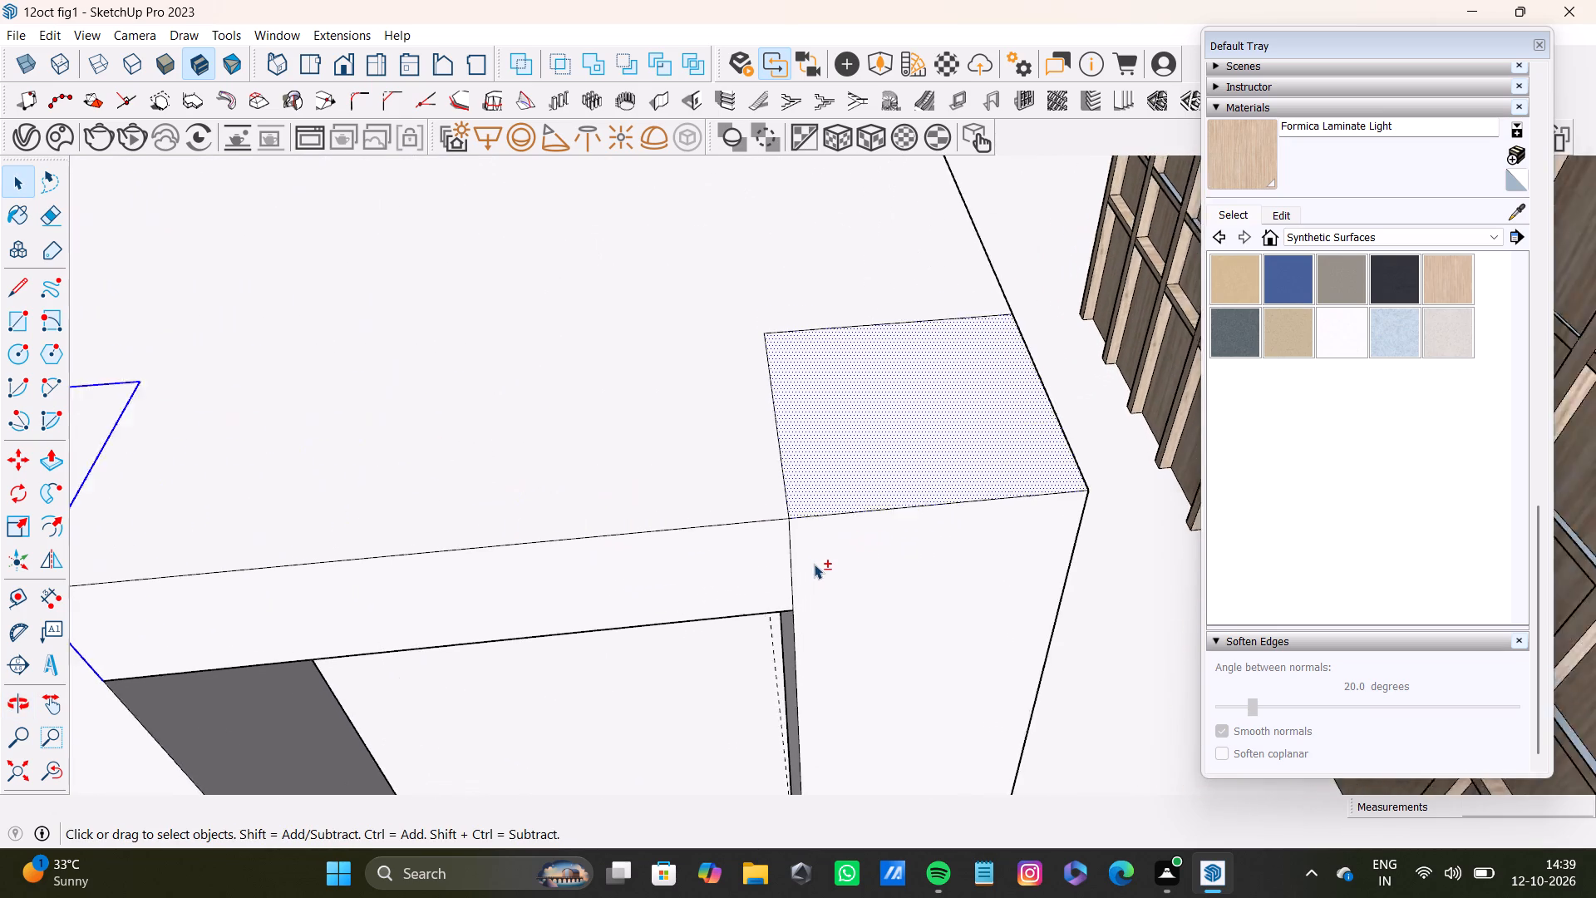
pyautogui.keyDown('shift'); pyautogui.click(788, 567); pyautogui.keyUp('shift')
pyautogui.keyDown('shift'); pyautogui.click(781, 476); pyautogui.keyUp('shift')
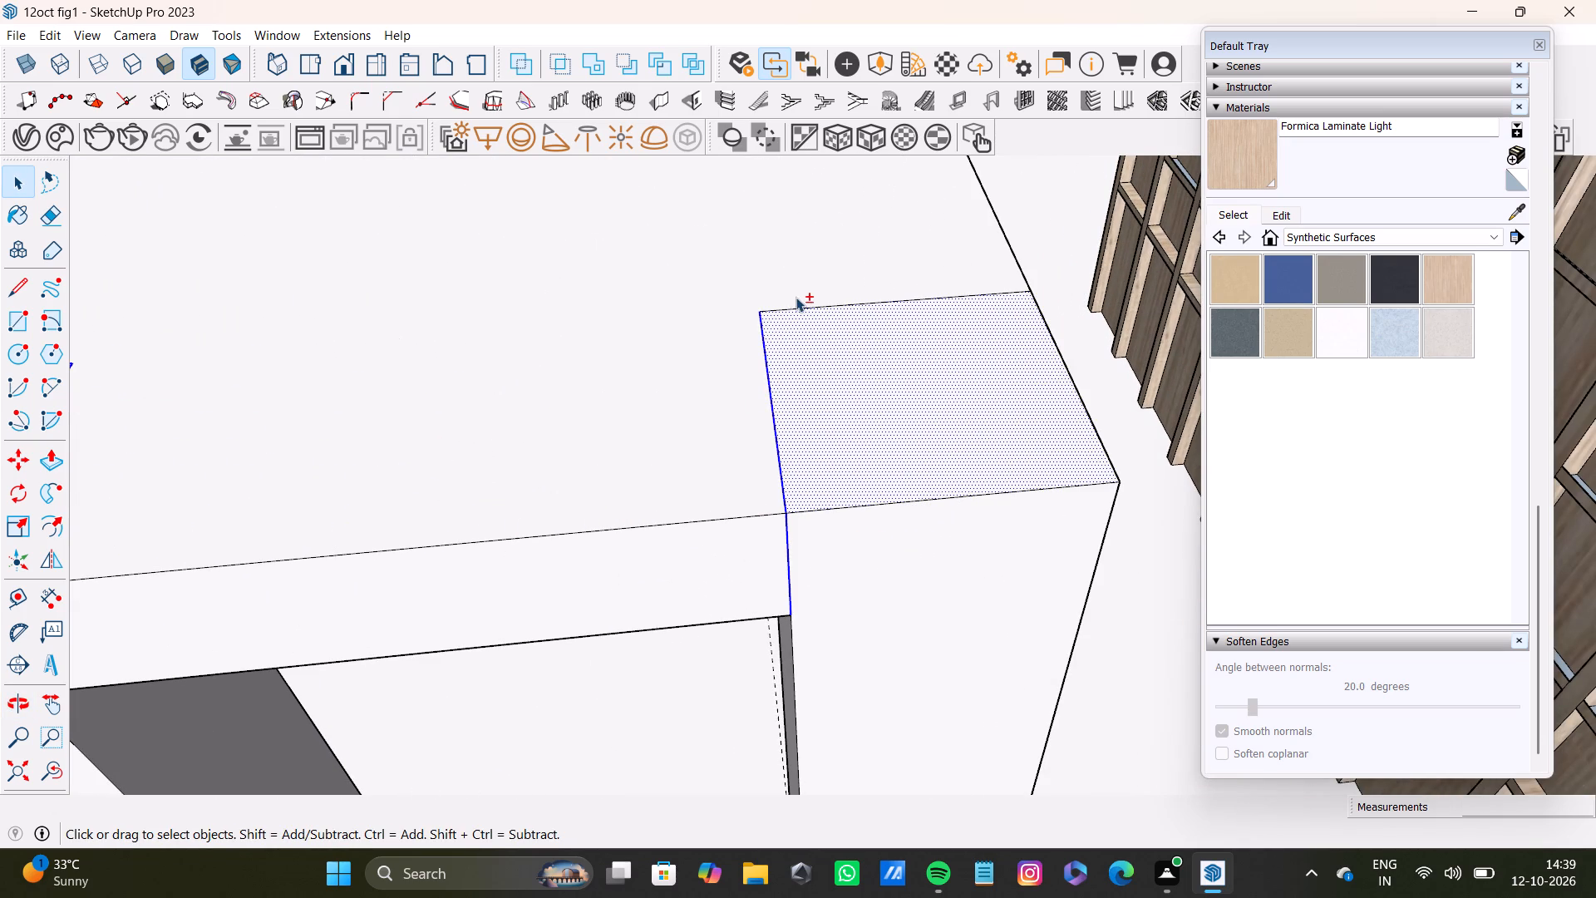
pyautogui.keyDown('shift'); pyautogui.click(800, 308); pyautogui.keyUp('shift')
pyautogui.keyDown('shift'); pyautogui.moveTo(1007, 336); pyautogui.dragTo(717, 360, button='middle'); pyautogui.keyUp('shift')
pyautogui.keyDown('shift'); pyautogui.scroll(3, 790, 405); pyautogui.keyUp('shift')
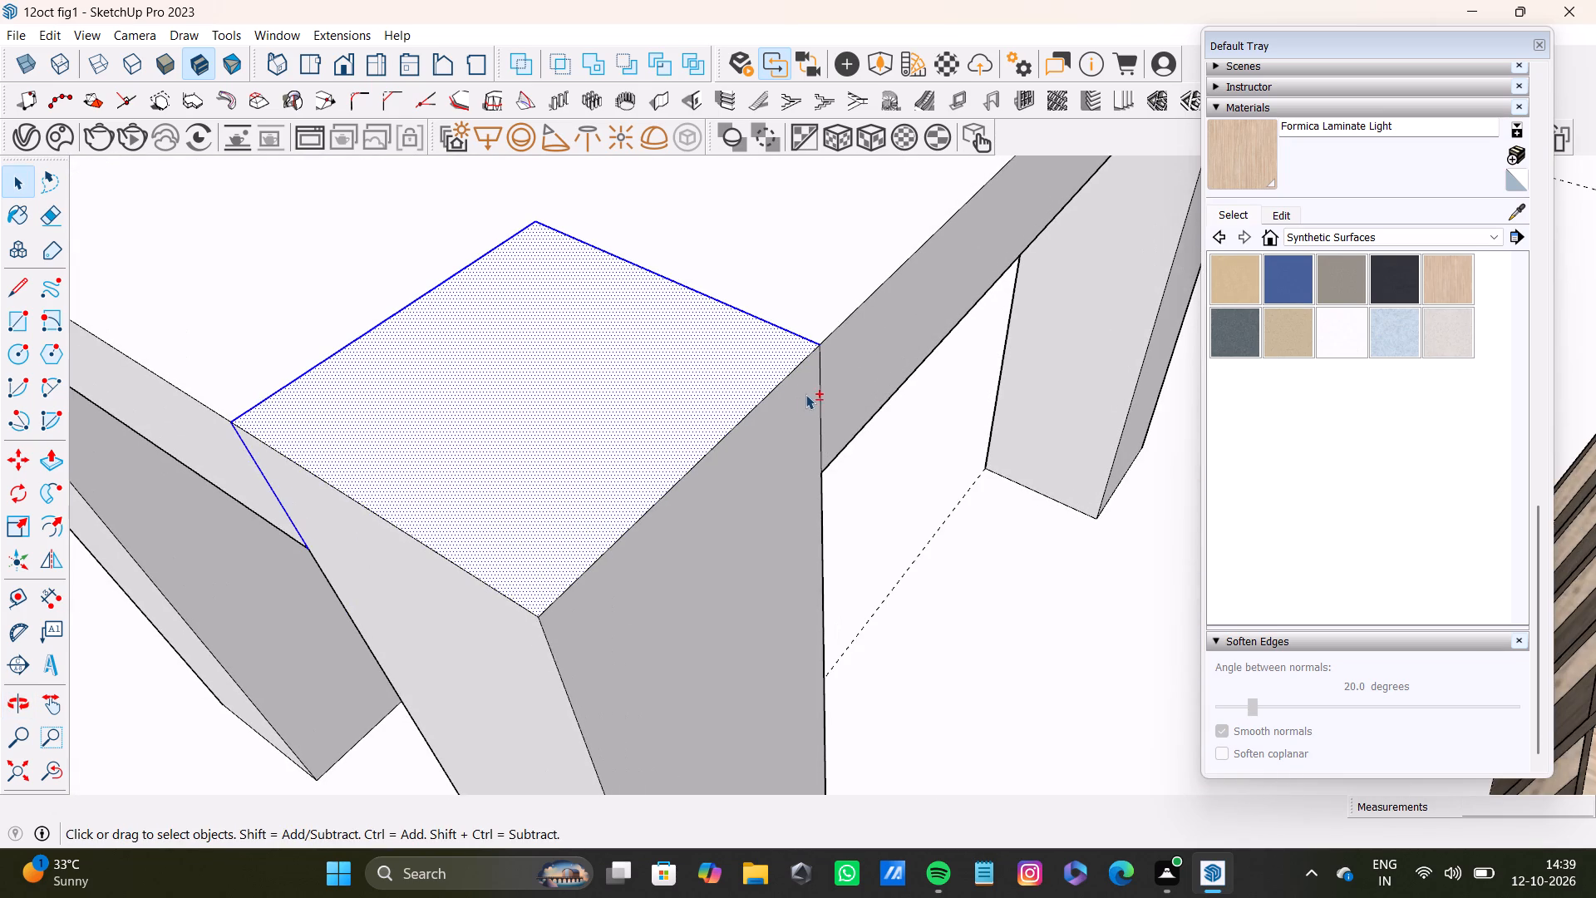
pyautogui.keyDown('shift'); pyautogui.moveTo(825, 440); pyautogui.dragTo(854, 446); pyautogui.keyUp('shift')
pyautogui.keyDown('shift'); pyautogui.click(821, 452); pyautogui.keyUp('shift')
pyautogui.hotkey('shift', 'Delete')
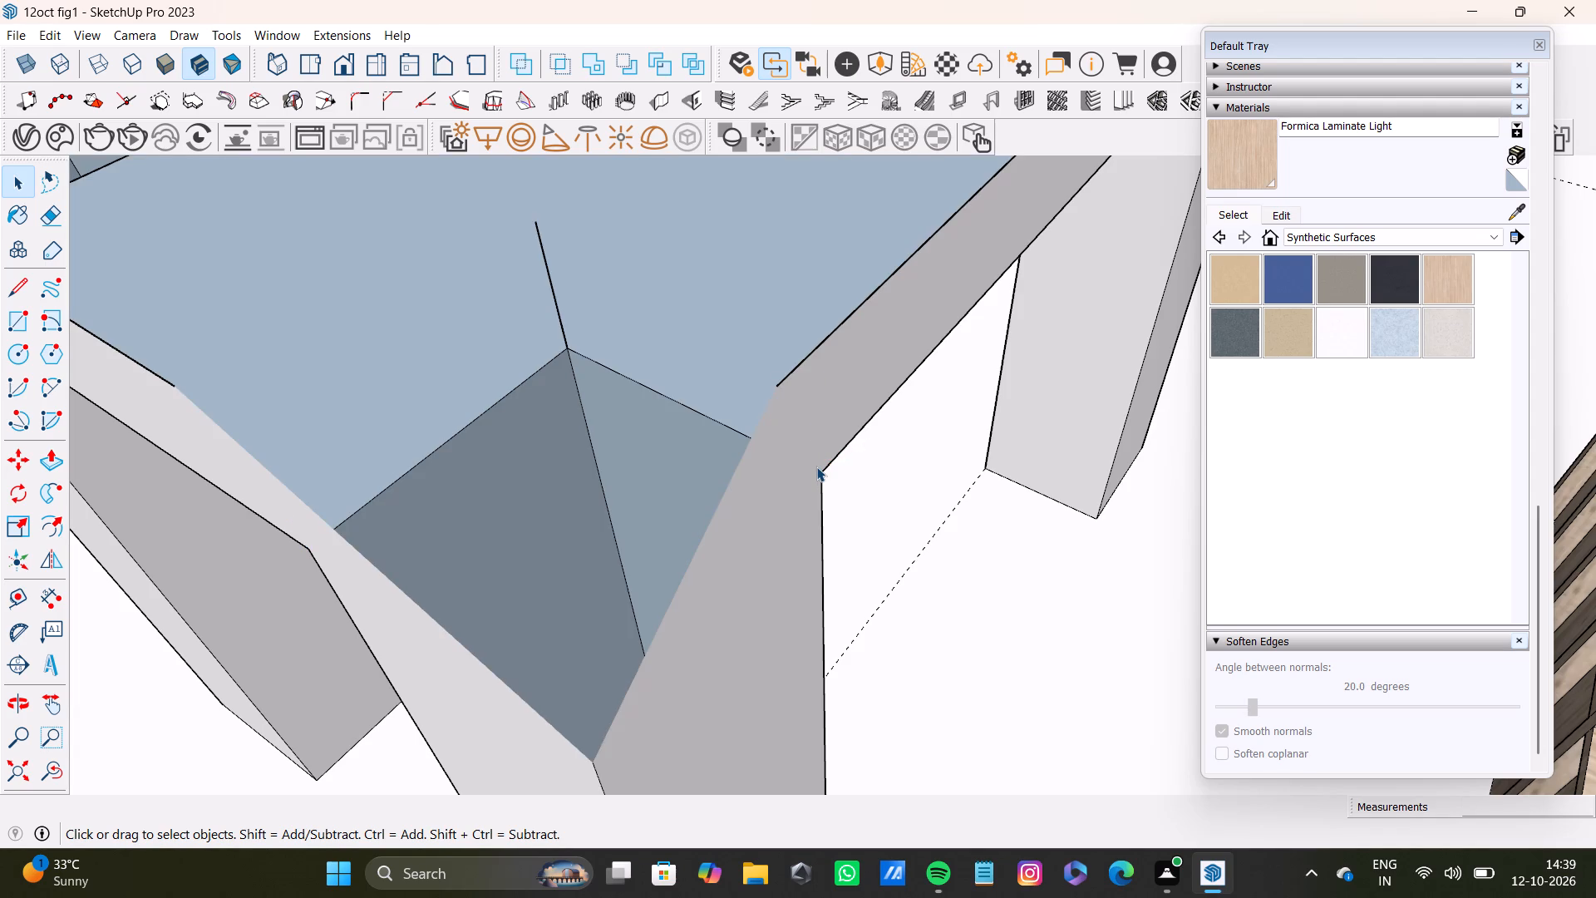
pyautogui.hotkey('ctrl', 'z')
# Delete the two seam lines outlining the top of the front leg farther from the room set on the seat's upper face.
pyautogui.keyDown('ctrl'); pyautogui.scroll(-9, 700, 457); pyautogui.keyUp('ctrl')
pyautogui.keyDown('shift'); pyautogui.moveTo(480, 450); pyautogui.dragTo(781, 420, button='middle'); pyautogui.keyUp('shift')
pyautogui.scroll(6, 560, 339)
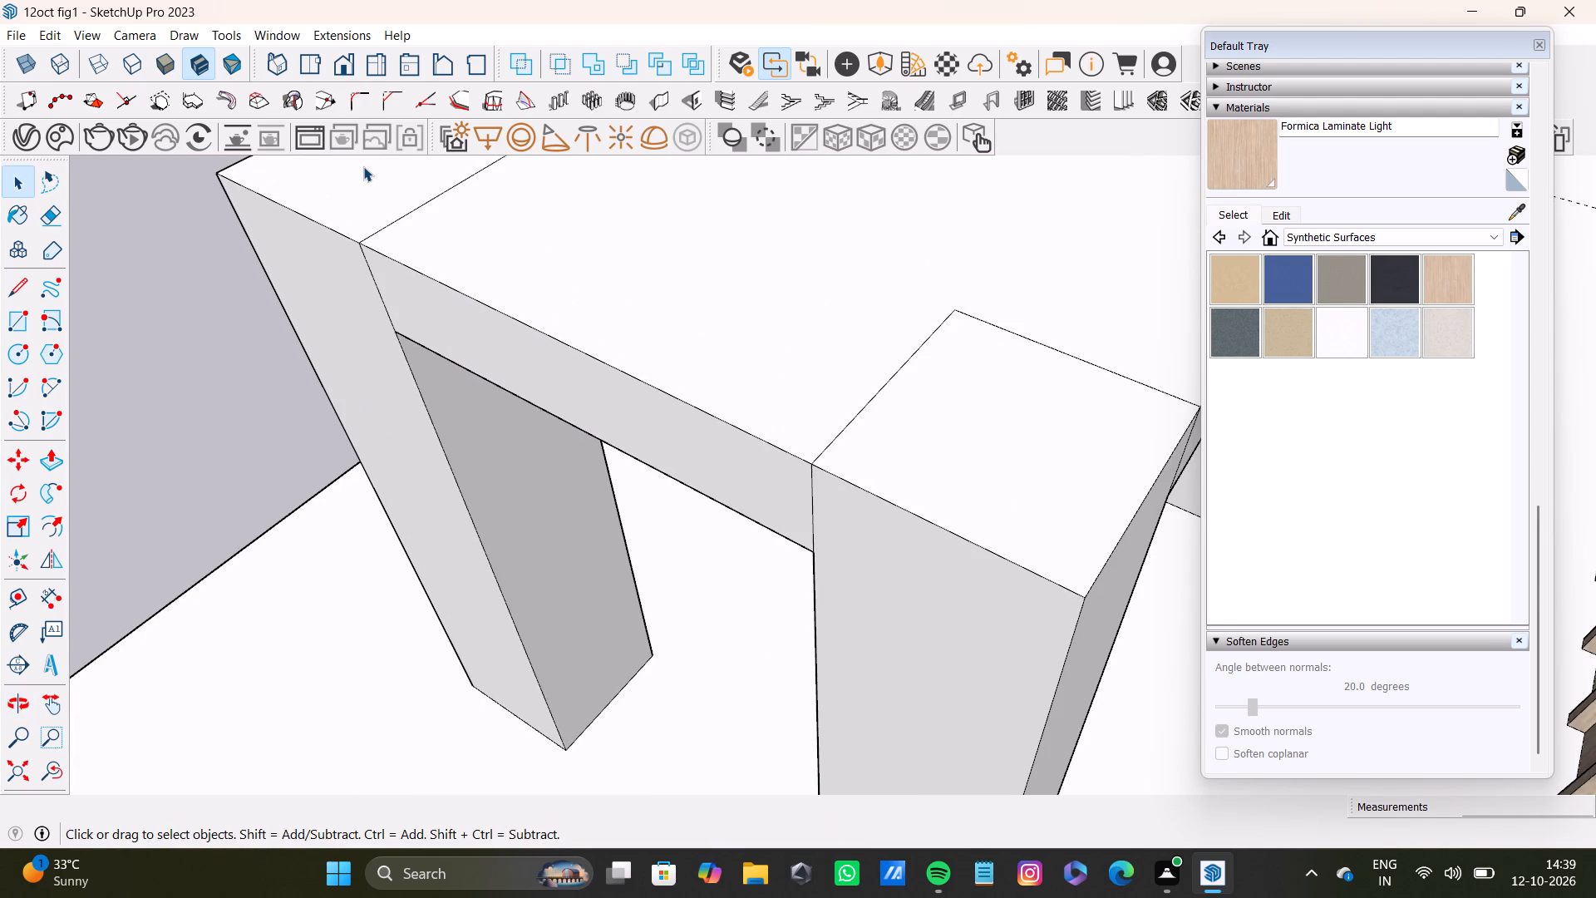
pyautogui.scroll(-4, 514, 506)
pyautogui.keyDown('shift'); pyautogui.moveTo(332, 168); pyautogui.dragTo(547, 285, button='middle'); pyautogui.keyUp('shift')
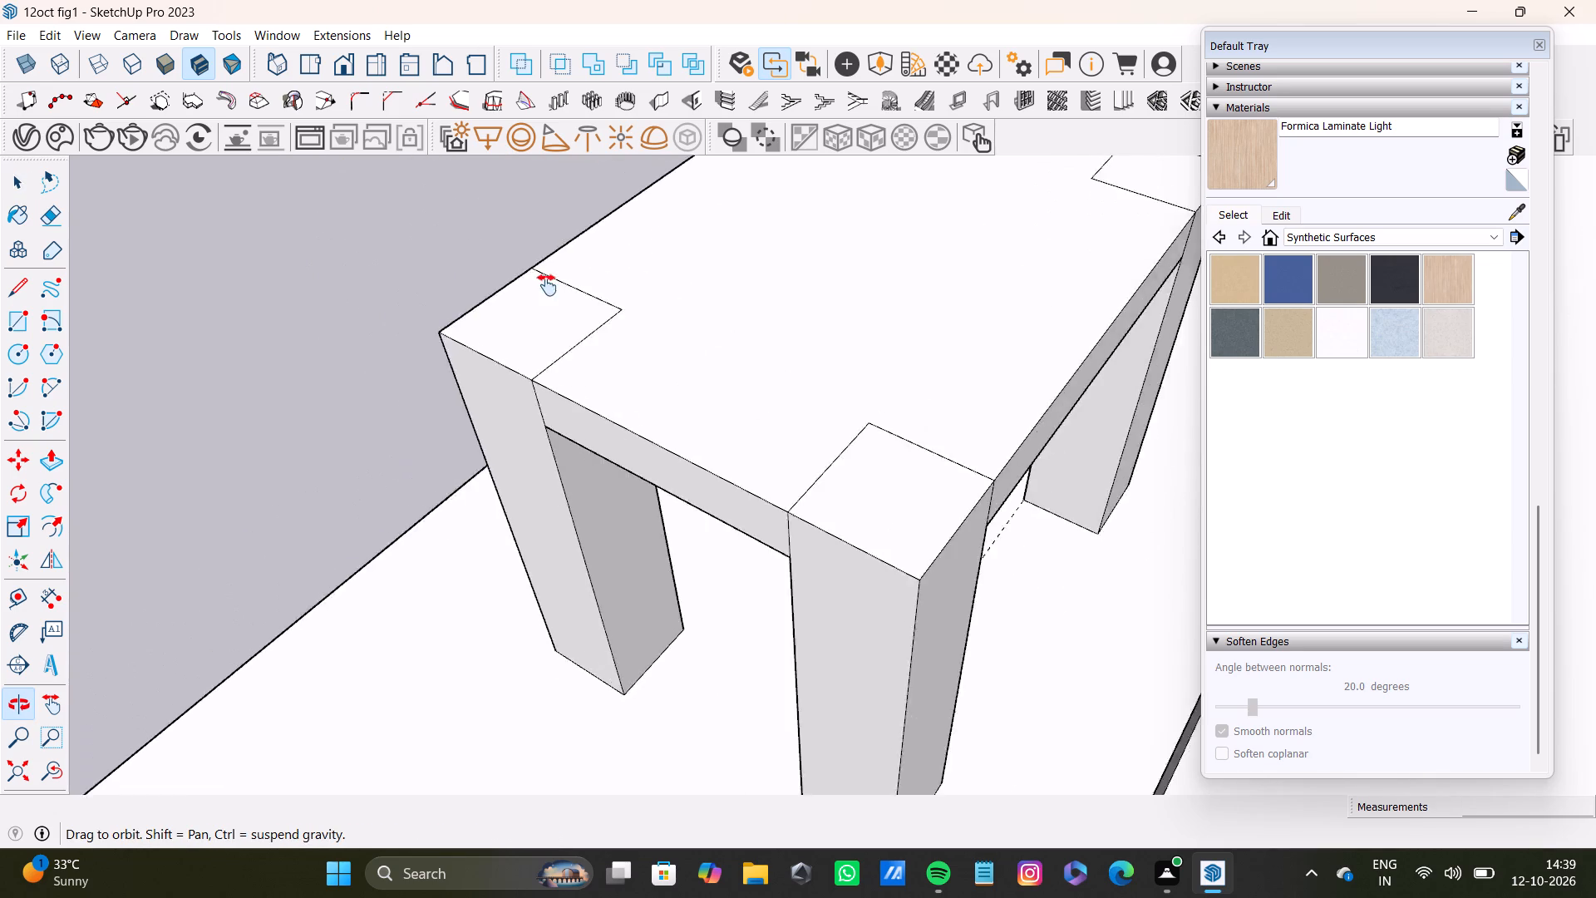
pyautogui.keyDown('shift'); pyautogui.moveTo(547, 285); pyautogui.dragTo(539, 446, button='middle'); pyautogui.keyUp('shift')
pyautogui.scroll(6, 531, 461)
pyautogui.keyDown('shift'); pyautogui.moveTo(715, 570); pyautogui.dragTo(666, 427, button='middle'); pyautogui.keyUp('shift')
pyautogui.keyDown('shift'); pyautogui.scroll(3, 667, 446); pyautogui.keyUp('shift')
pyautogui.keyDown('shift'); pyautogui.click(675, 473); pyautogui.keyUp('shift')
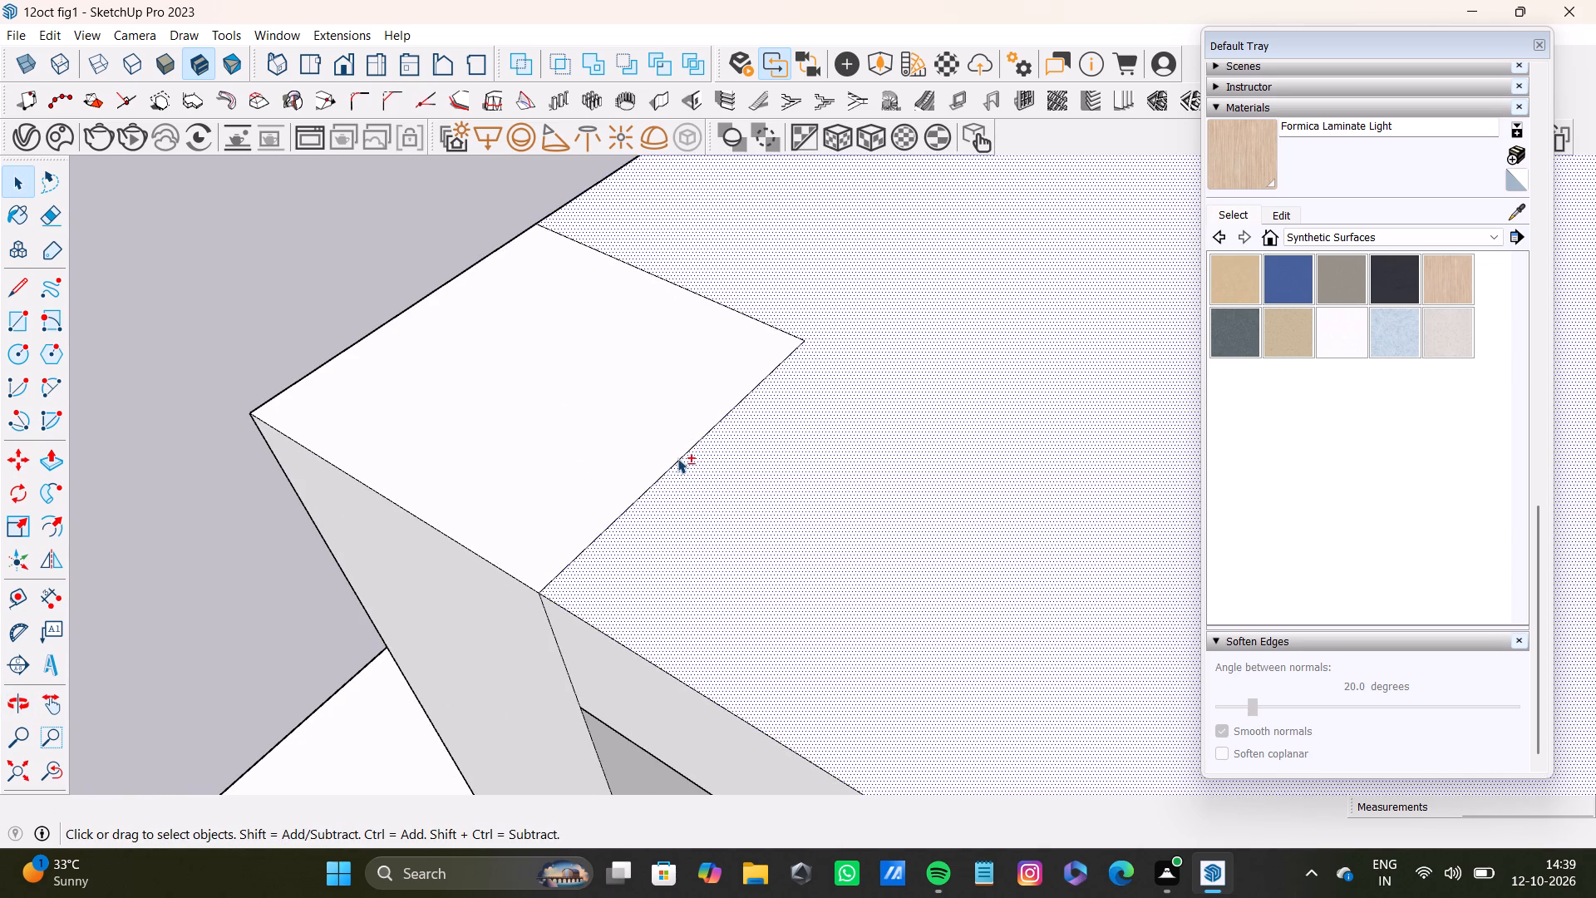
pyautogui.keyDown('shift'); pyautogui.click(677, 458); pyautogui.keyUp('shift')
pyautogui.hotkey('shift', 'Delete')
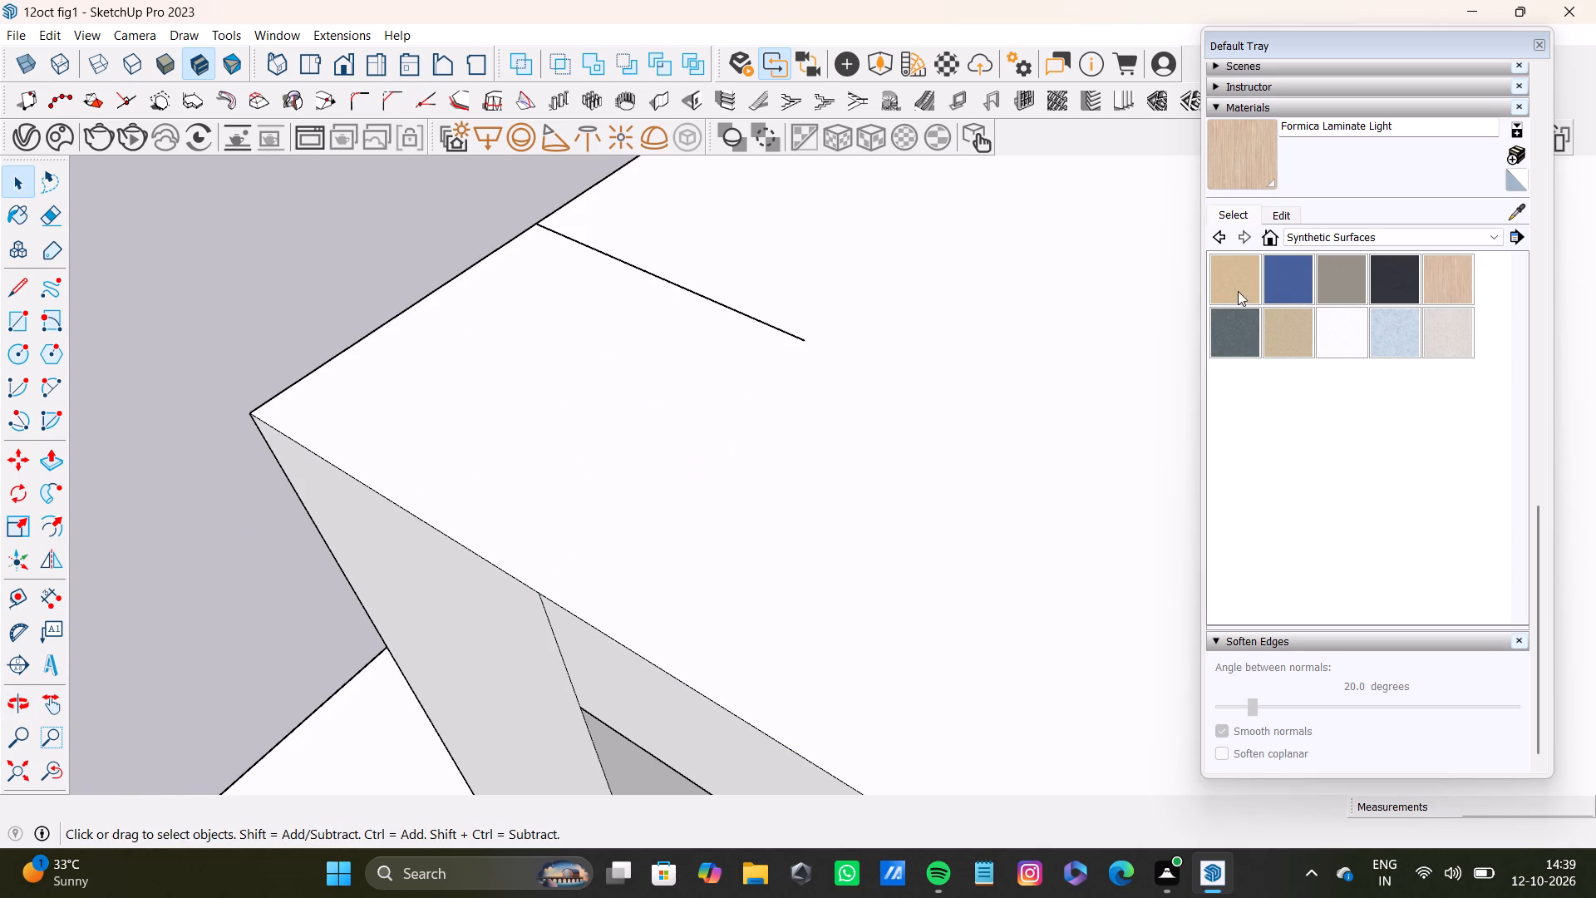
pyautogui.keyDown('shift'); pyautogui.click(782, 323); pyautogui.keyUp('shift')
pyautogui.click(786, 331)
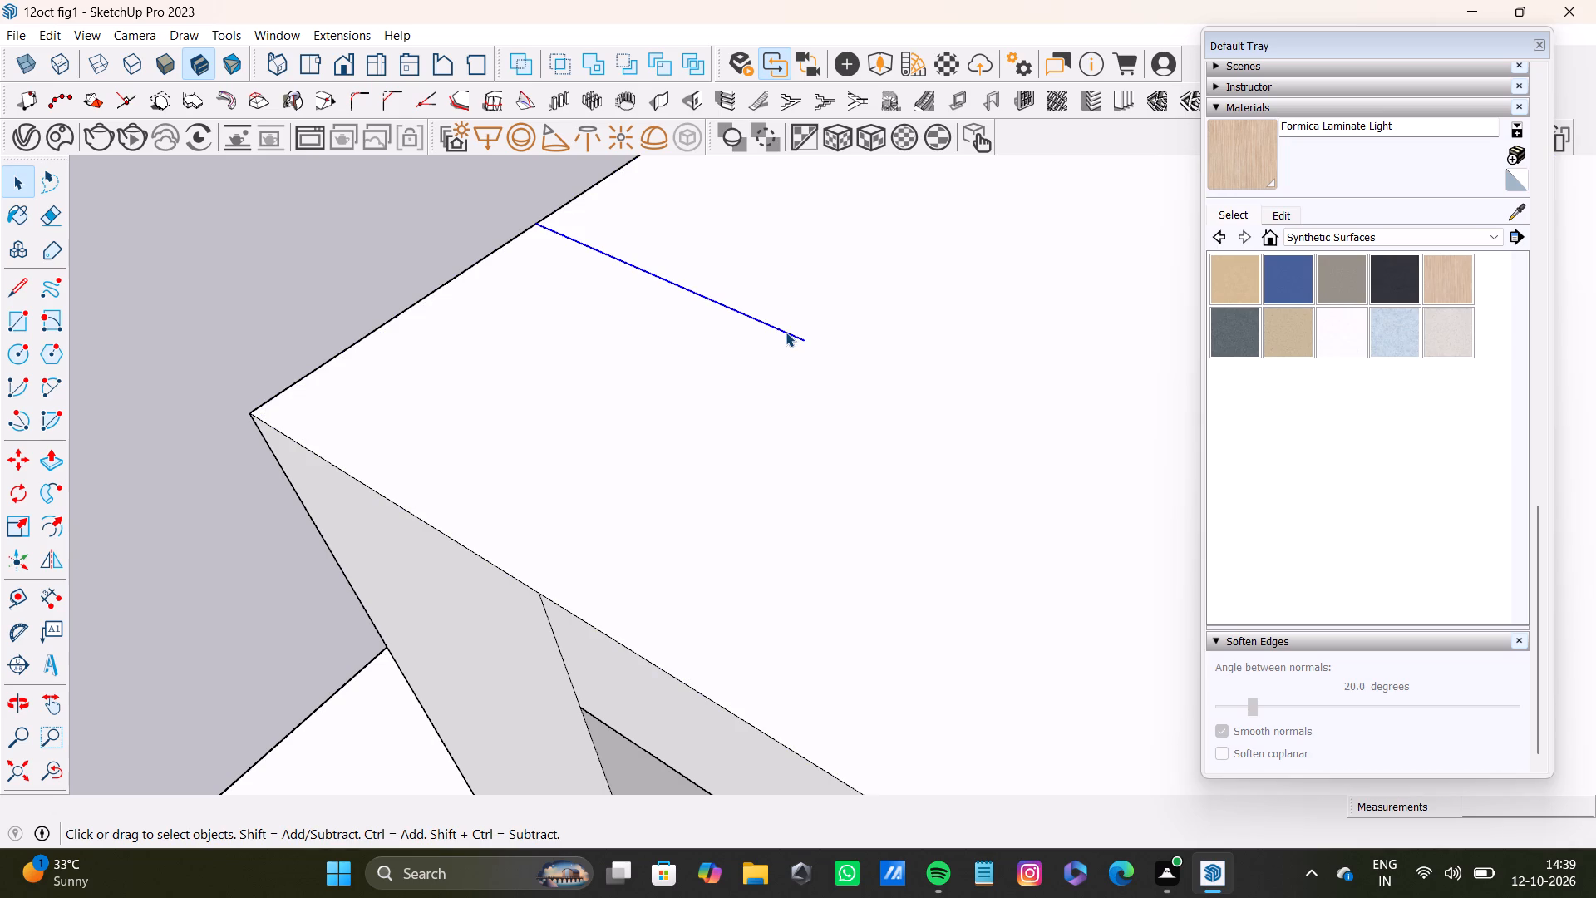
pyautogui.press('Delete')
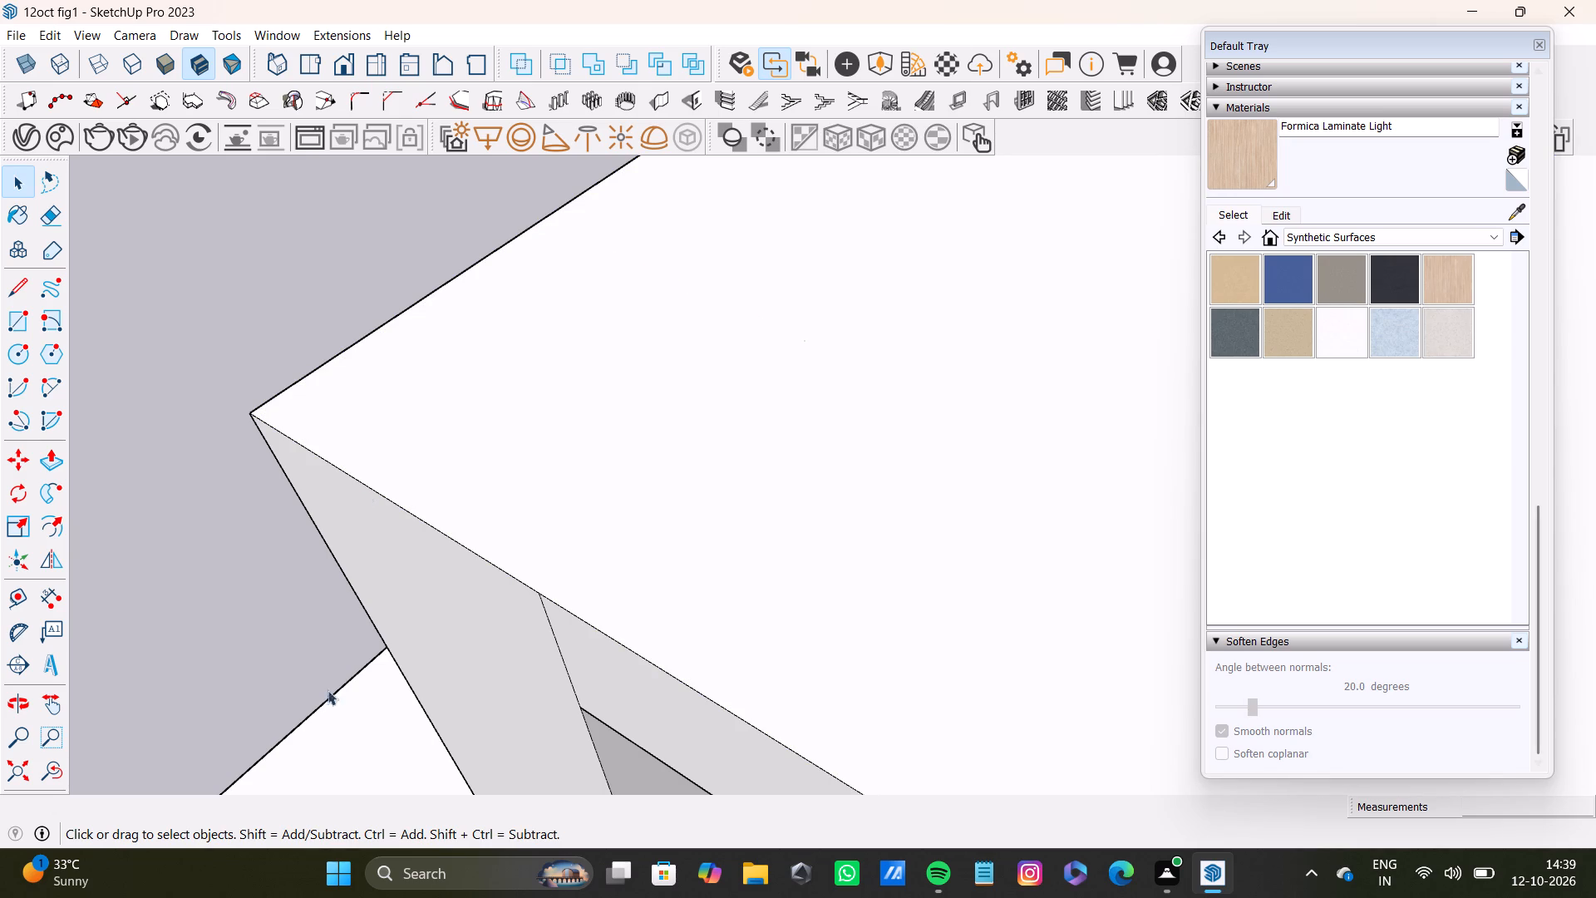
# Delete the seams joining the front leg farther from the room set to the seat's end rail and front rail.
pyautogui.scroll(-8, 401, 550)
pyautogui.keyDown('shift'); pyautogui.moveTo(606, 586); pyautogui.dragTo(671, 495, button='middle'); pyautogui.keyUp('shift')
pyautogui.scroll(1, 620, 540)
pyautogui.moveTo(620, 540); pyautogui.dragTo(637, 517, button='middle')
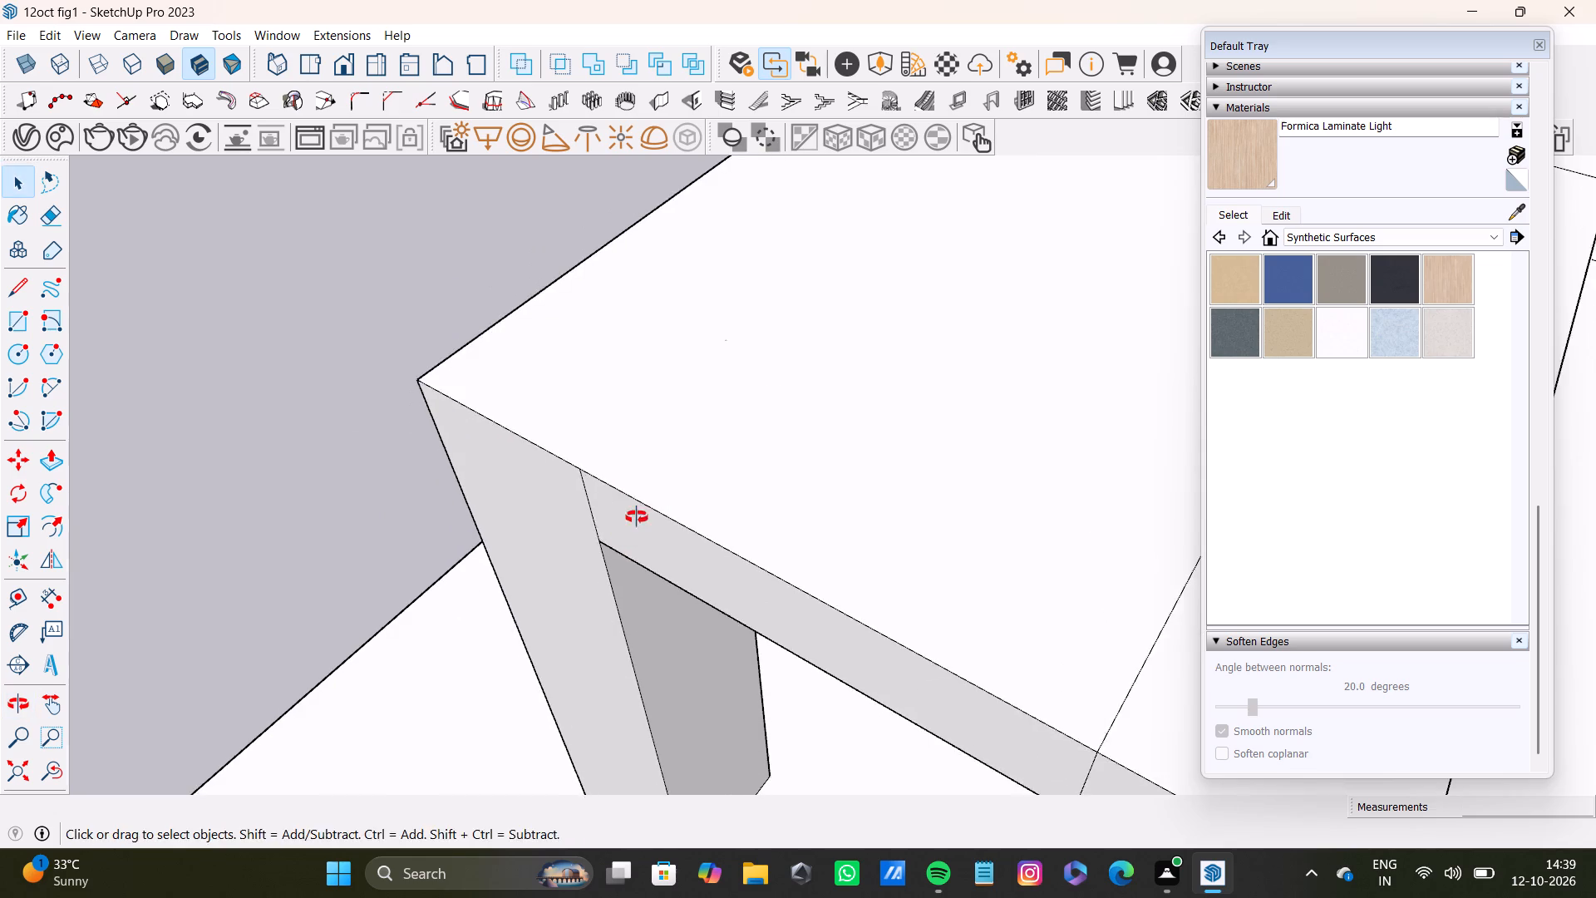
pyautogui.moveTo(637, 517); pyautogui.dragTo(665, 461, button='middle')
pyautogui.scroll(7, 647, 472)
pyautogui.keyDown('shift'); pyautogui.click(575, 508); pyautogui.keyUp('shift')
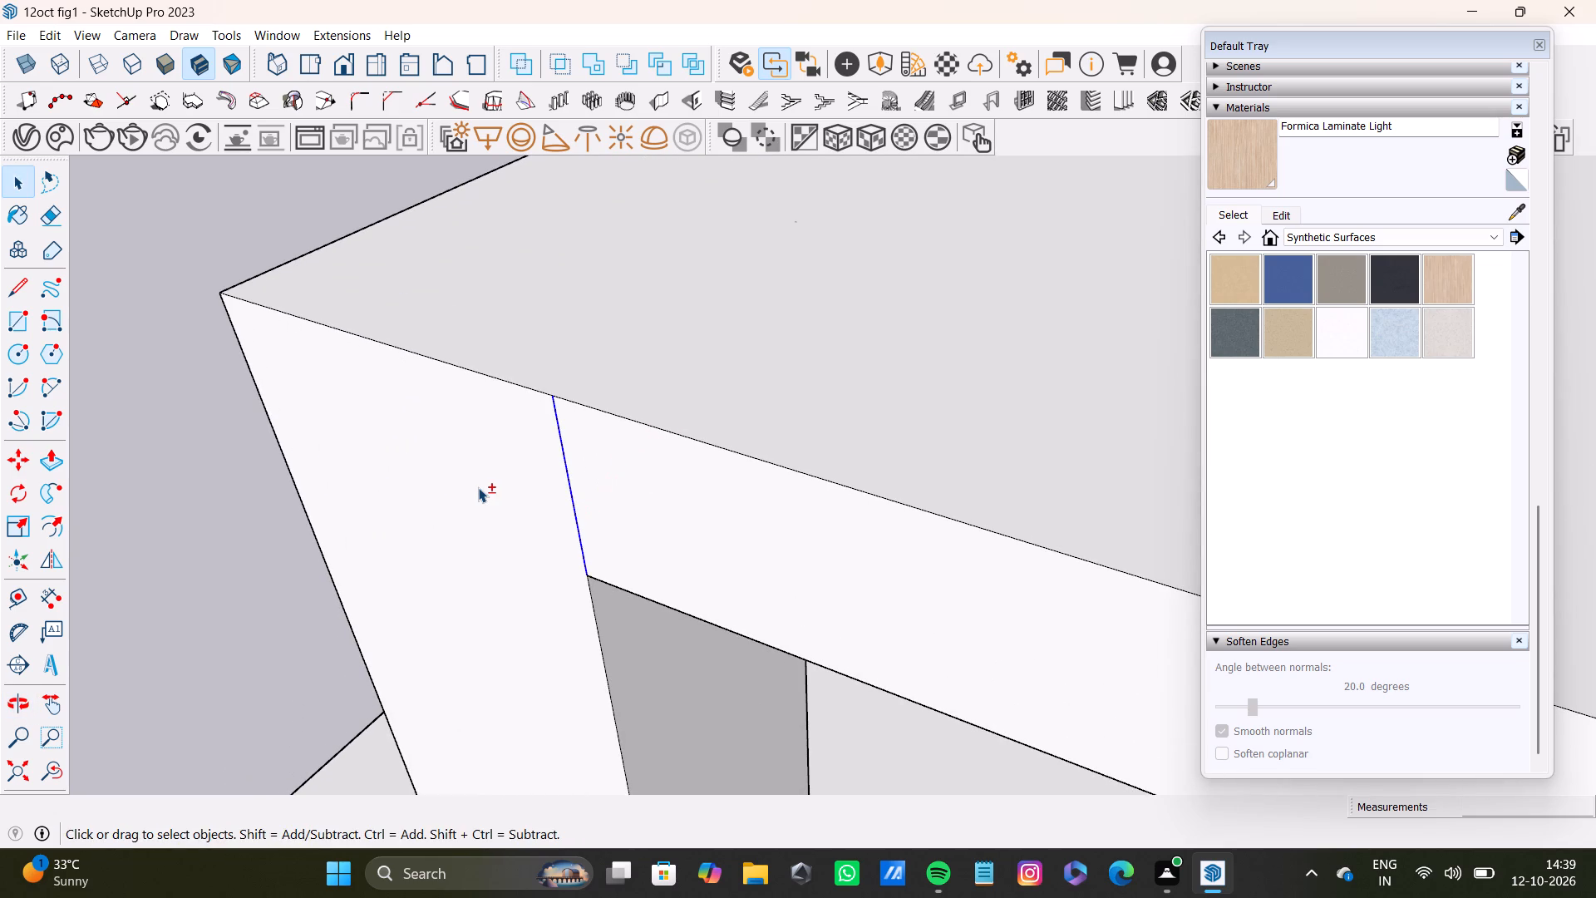
pyautogui.hotkey('shift', 'Delete')
pyautogui.scroll(-11, 510, 443)
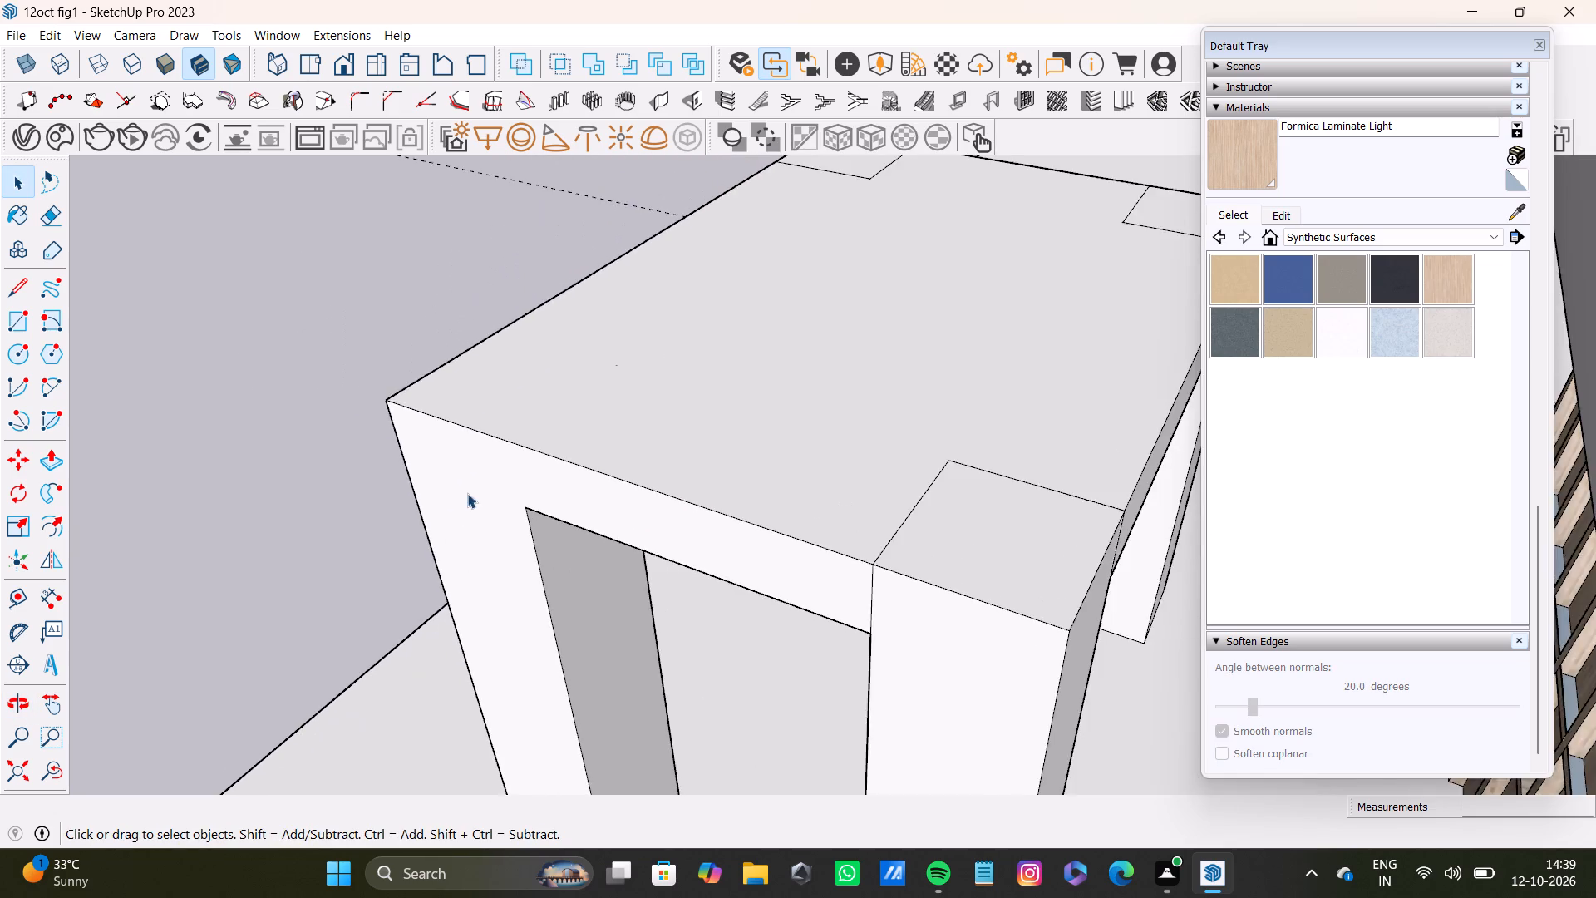
pyautogui.moveTo(467, 493); pyautogui.dragTo(1042, 473, button='middle')
pyautogui.scroll(3, 1017, 489)
pyautogui.keyDown('shift'); pyautogui.click(904, 437); pyautogui.keyUp('shift')
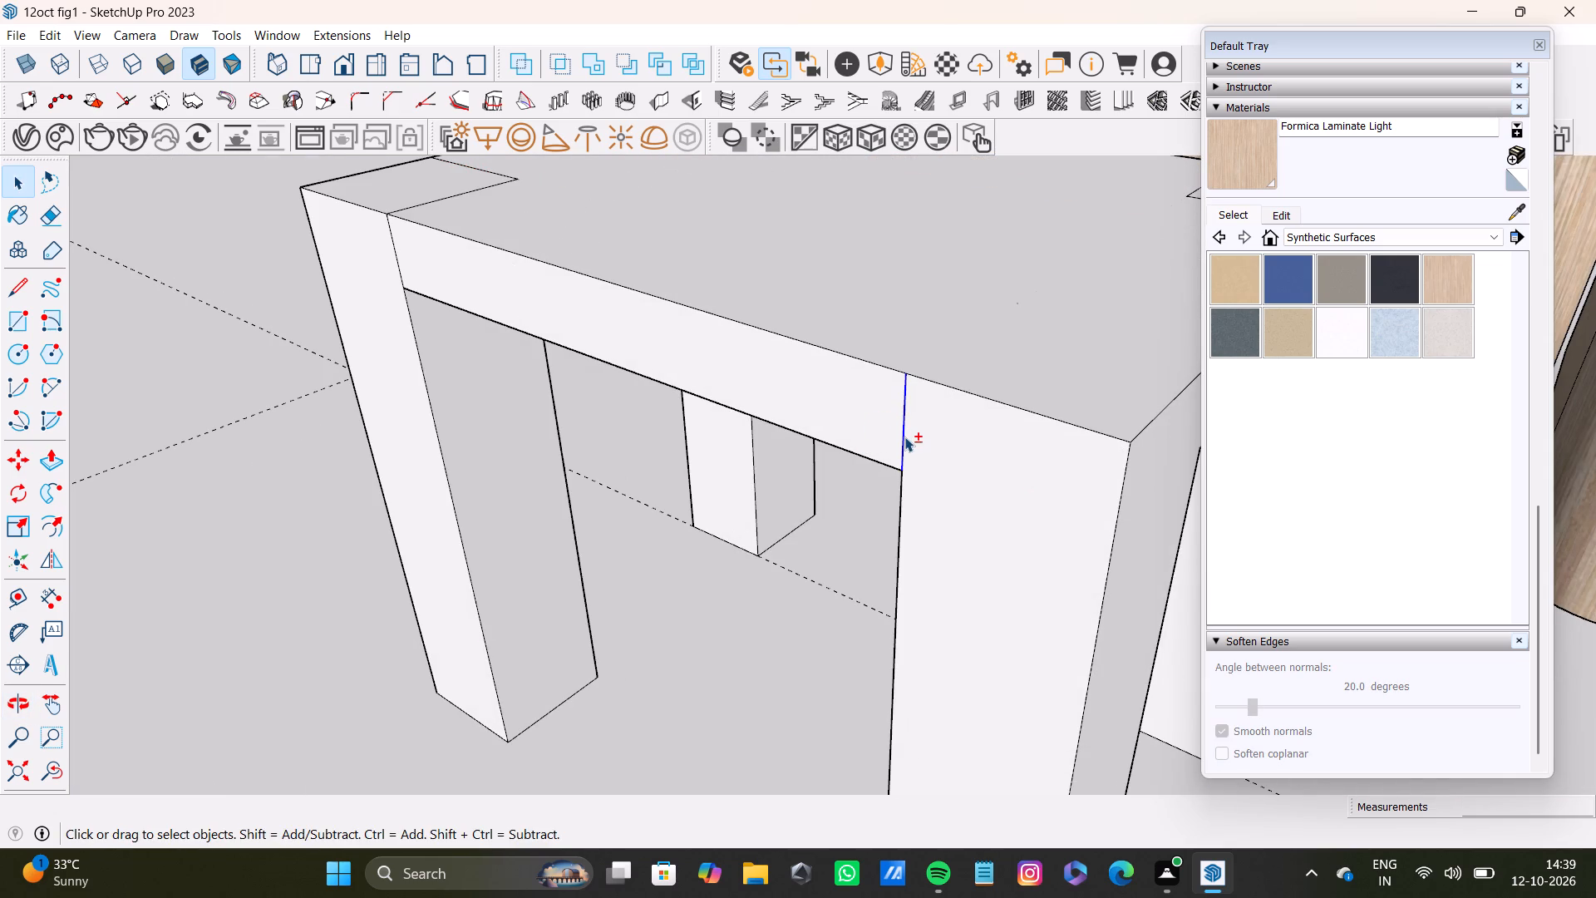
pyautogui.hotkey('shift', 'Delete')
# Delete the seam between the seat's end rail and the table-side leg farther from the room set.
pyautogui.keyDown('shift'); pyautogui.scroll(-10, 908, 476); pyautogui.keyUp('shift')
pyautogui.keyDown('shift'); pyautogui.moveTo(993, 493); pyautogui.dragTo(943, 517, button='middle'); pyautogui.keyUp('shift')
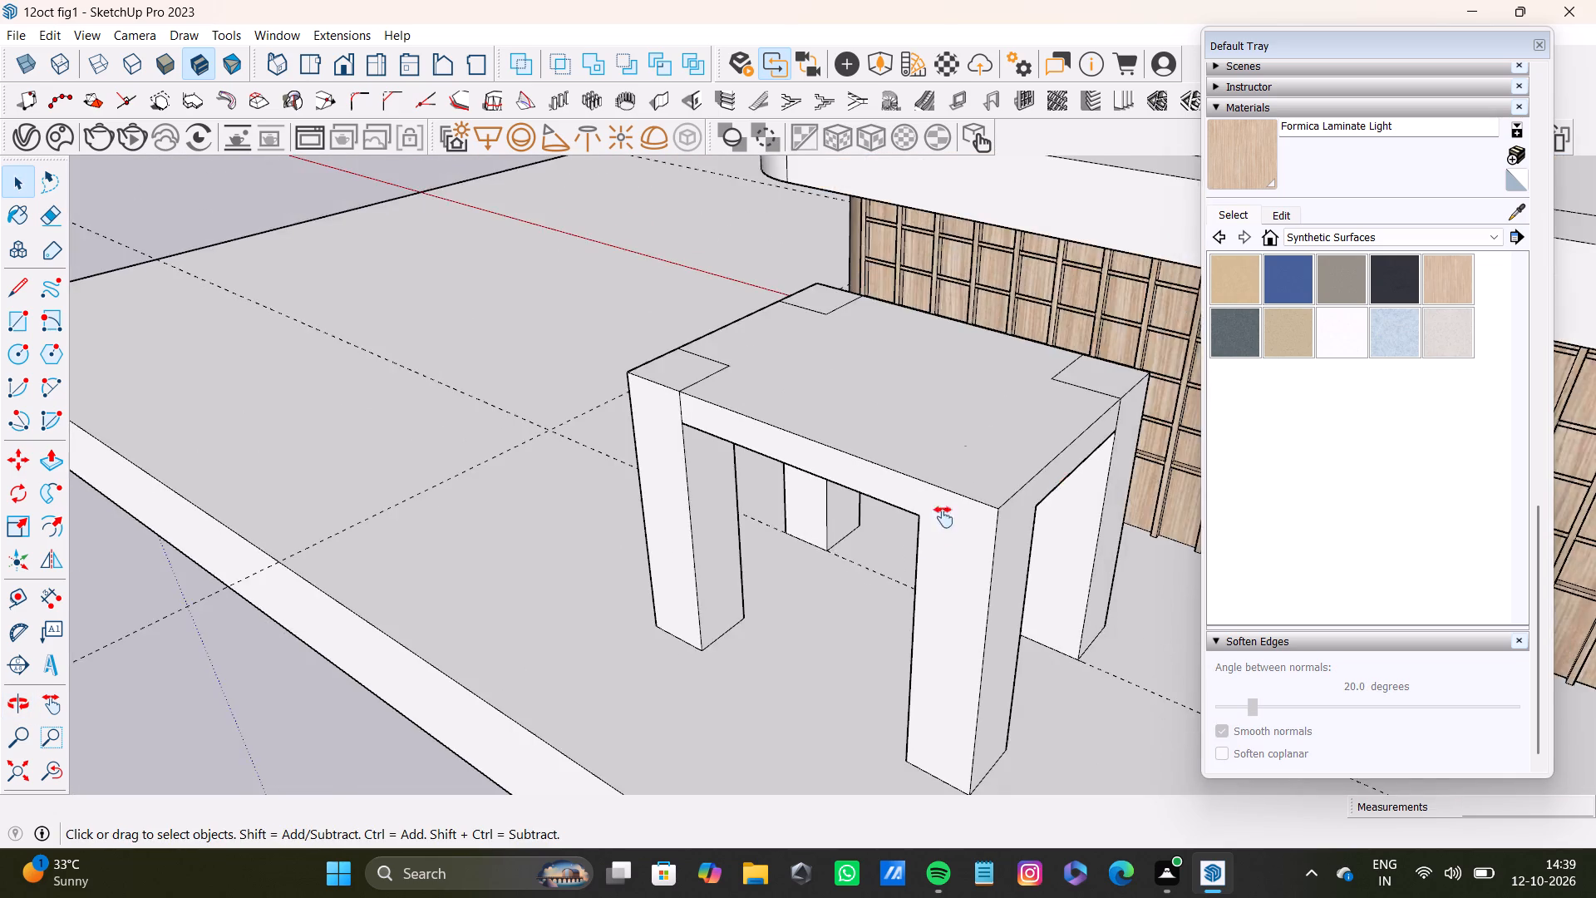
pyautogui.keyDown('shift'); pyautogui.moveTo(943, 517); pyautogui.dragTo(829, 557, button='middle'); pyautogui.keyUp('shift')
pyautogui.scroll(1, 906, 528)
pyautogui.moveTo(899, 530); pyautogui.dragTo(695, 566, button='middle')
pyautogui.scroll(9, 884, 474)
pyautogui.keyDown('shift'); pyautogui.click(670, 580); pyautogui.keyUp('shift')
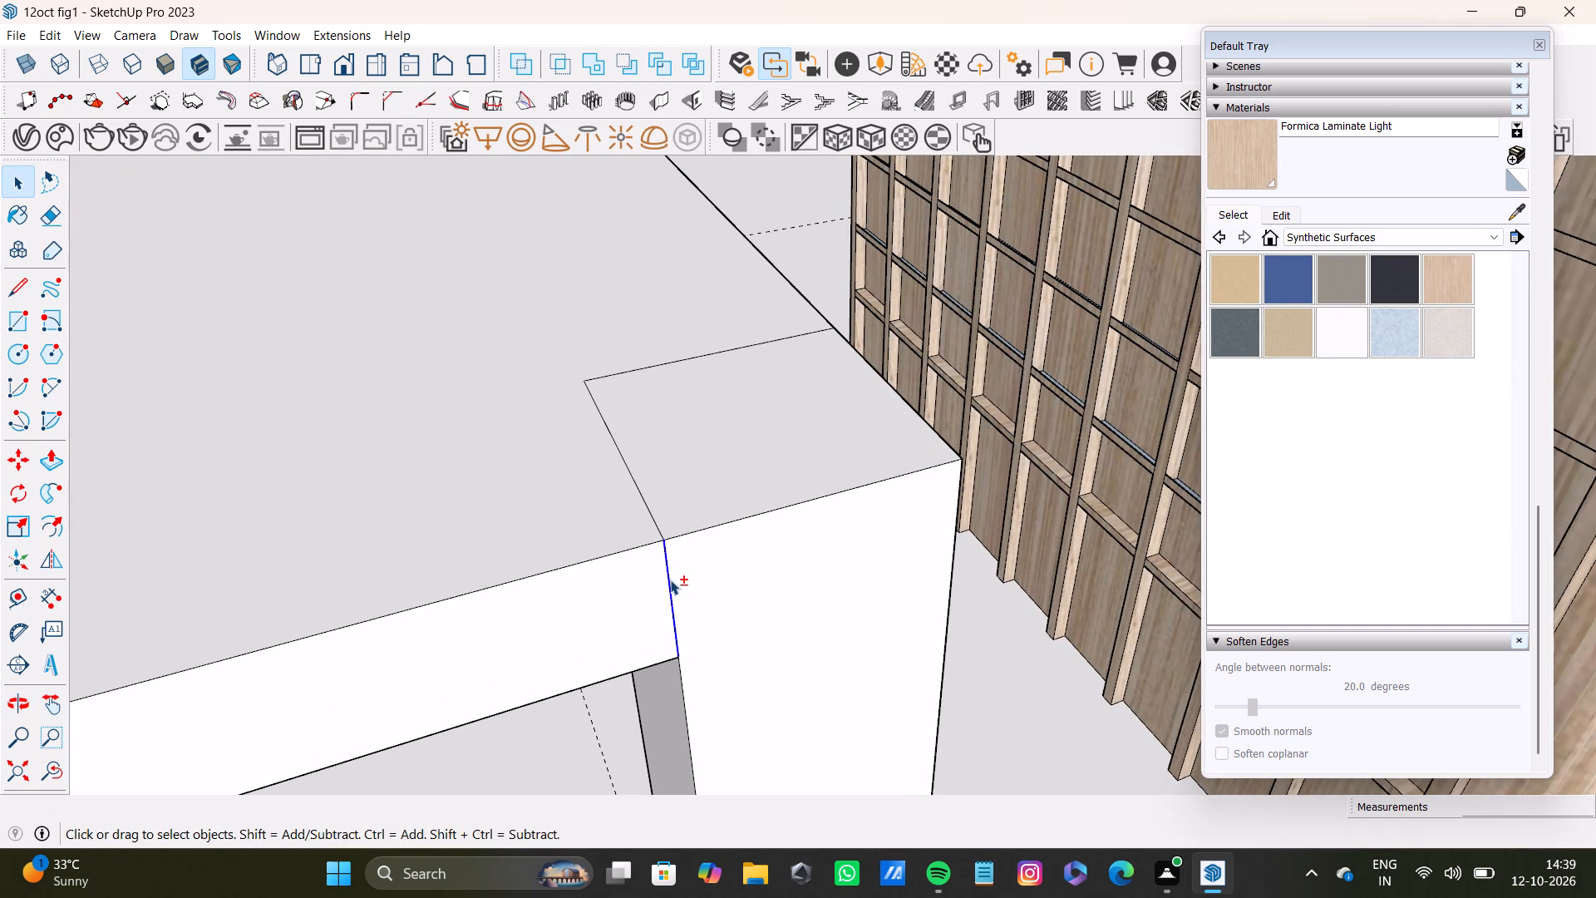
pyautogui.hotkey('shift', 'Delete')
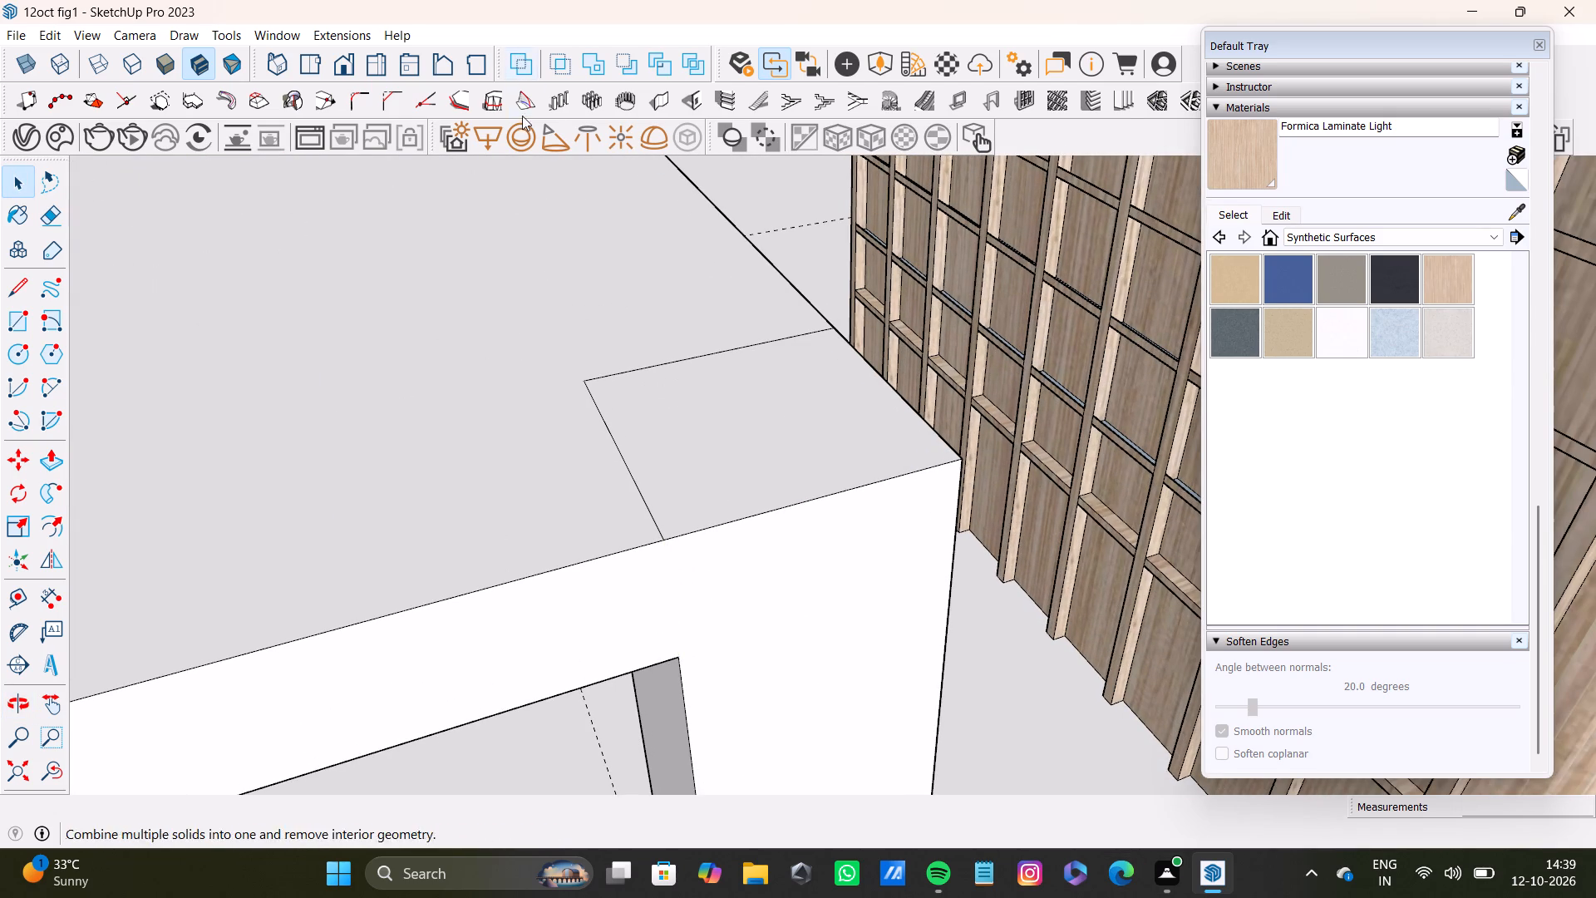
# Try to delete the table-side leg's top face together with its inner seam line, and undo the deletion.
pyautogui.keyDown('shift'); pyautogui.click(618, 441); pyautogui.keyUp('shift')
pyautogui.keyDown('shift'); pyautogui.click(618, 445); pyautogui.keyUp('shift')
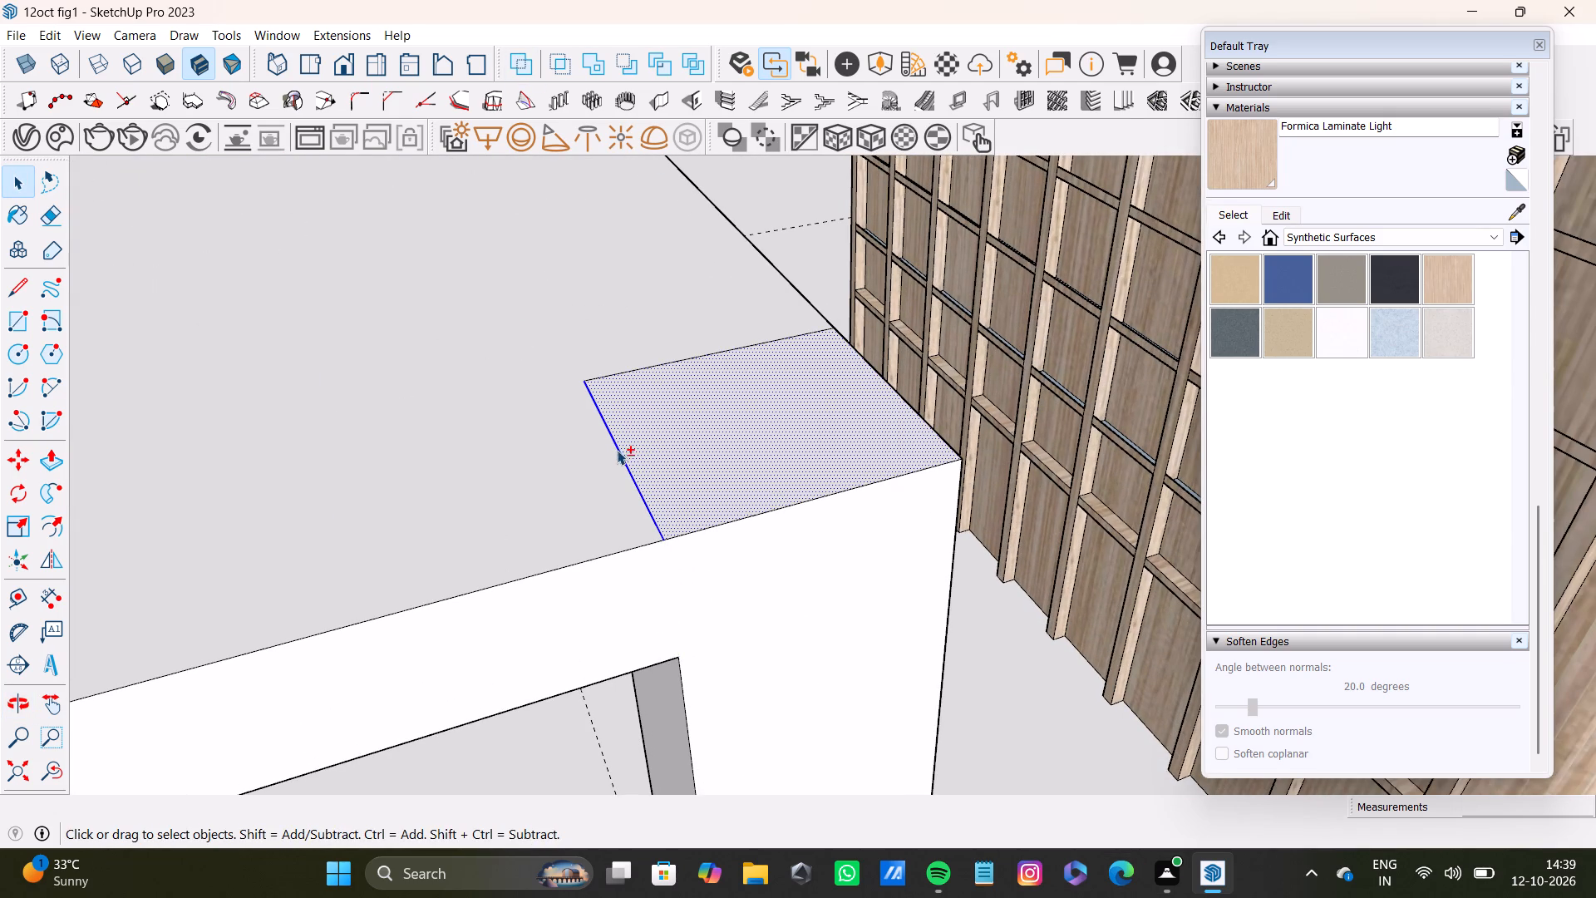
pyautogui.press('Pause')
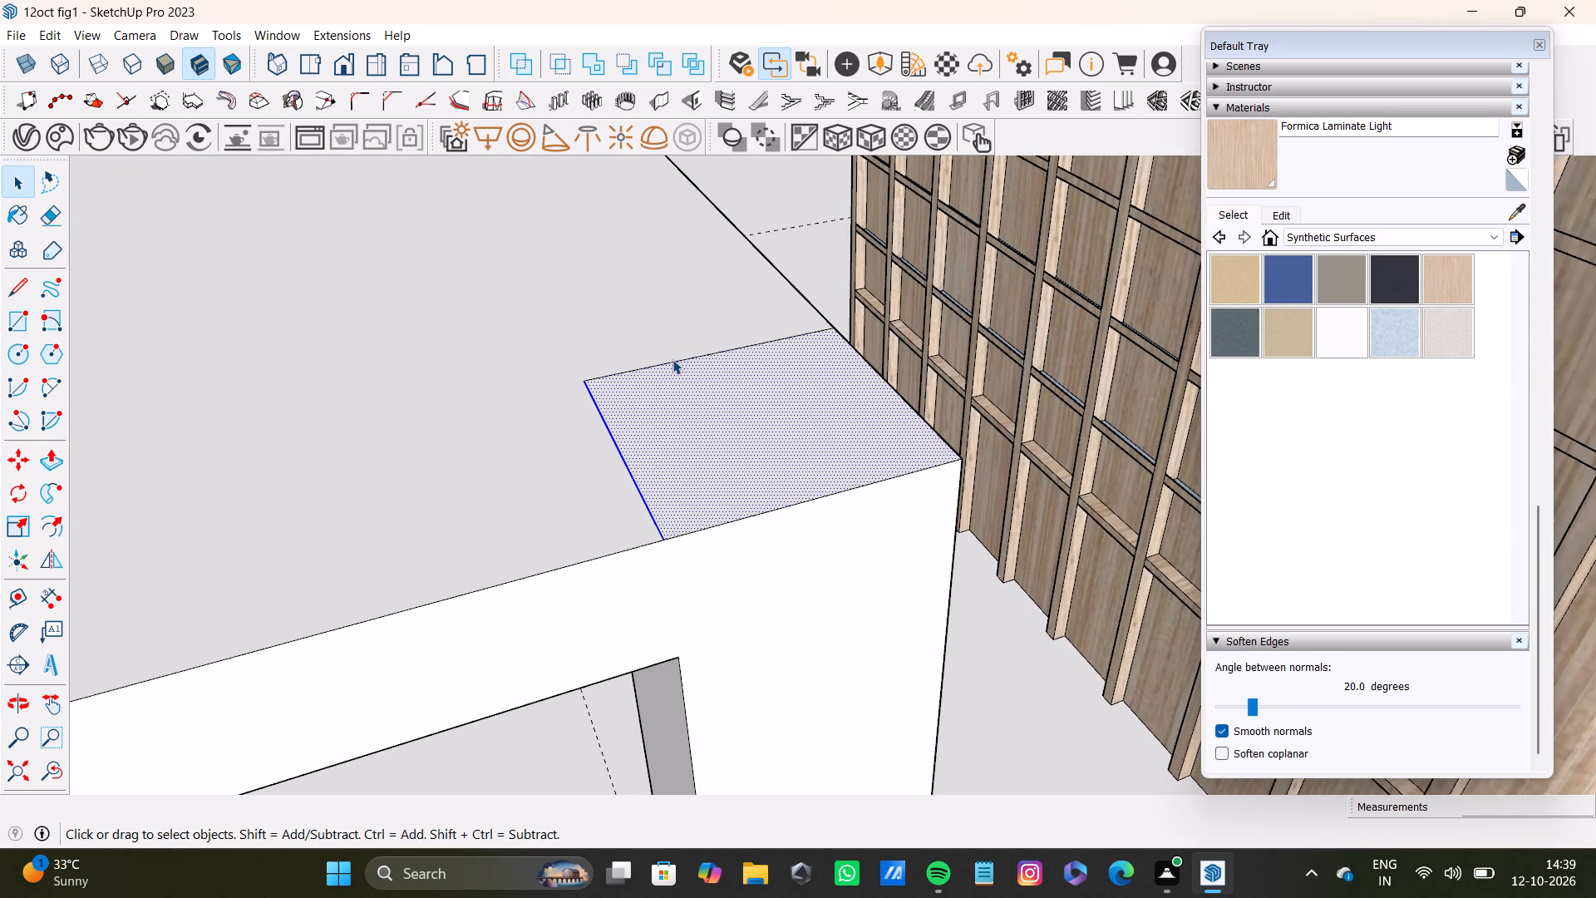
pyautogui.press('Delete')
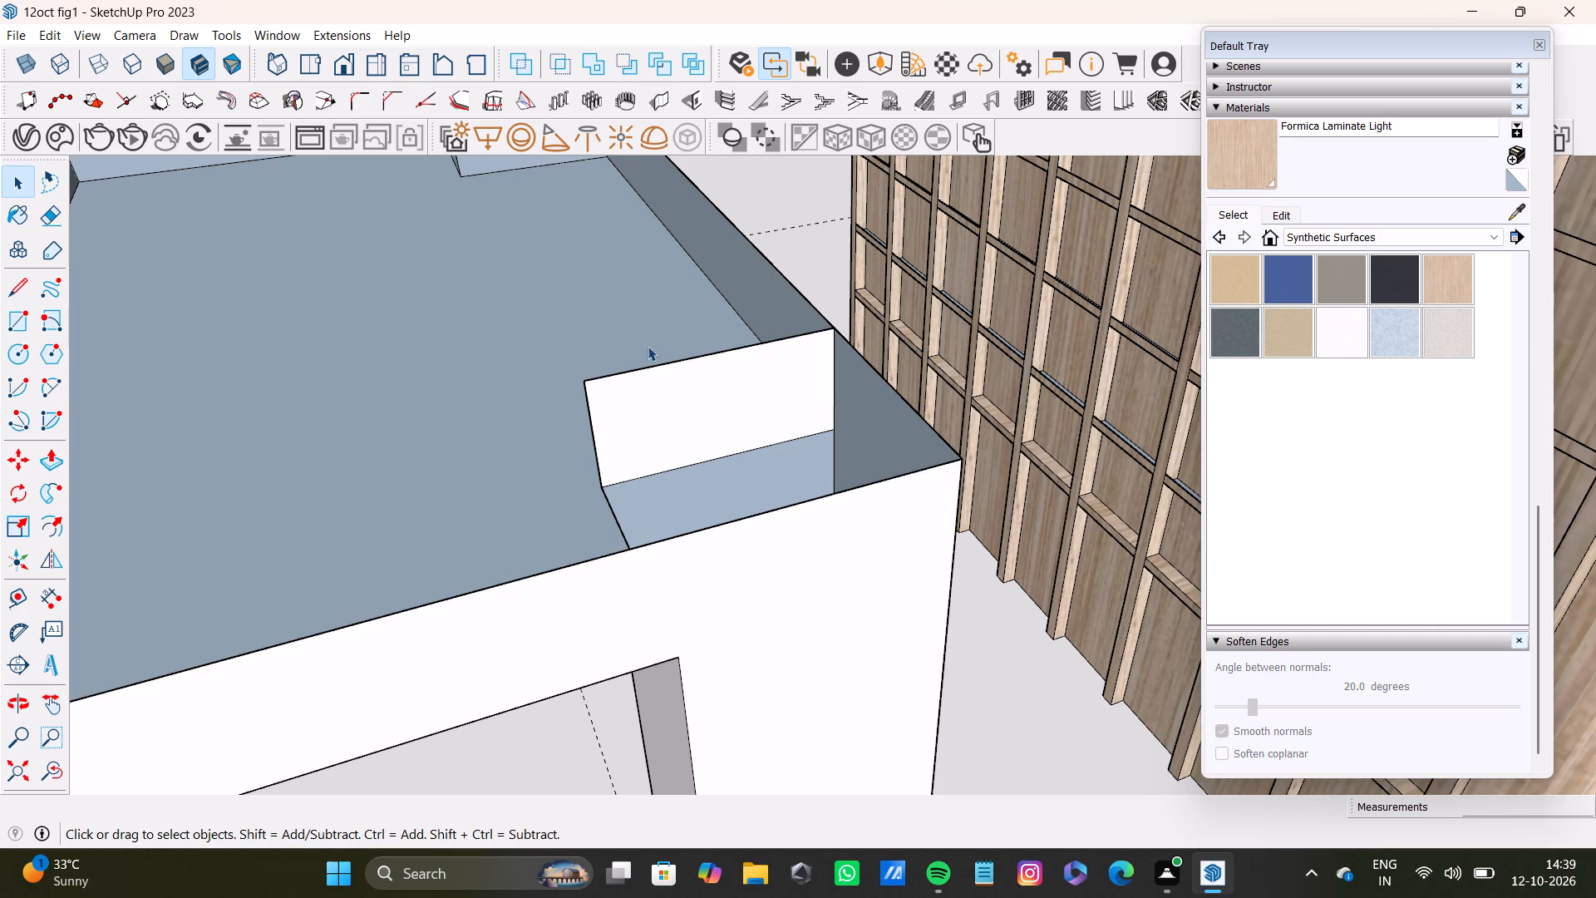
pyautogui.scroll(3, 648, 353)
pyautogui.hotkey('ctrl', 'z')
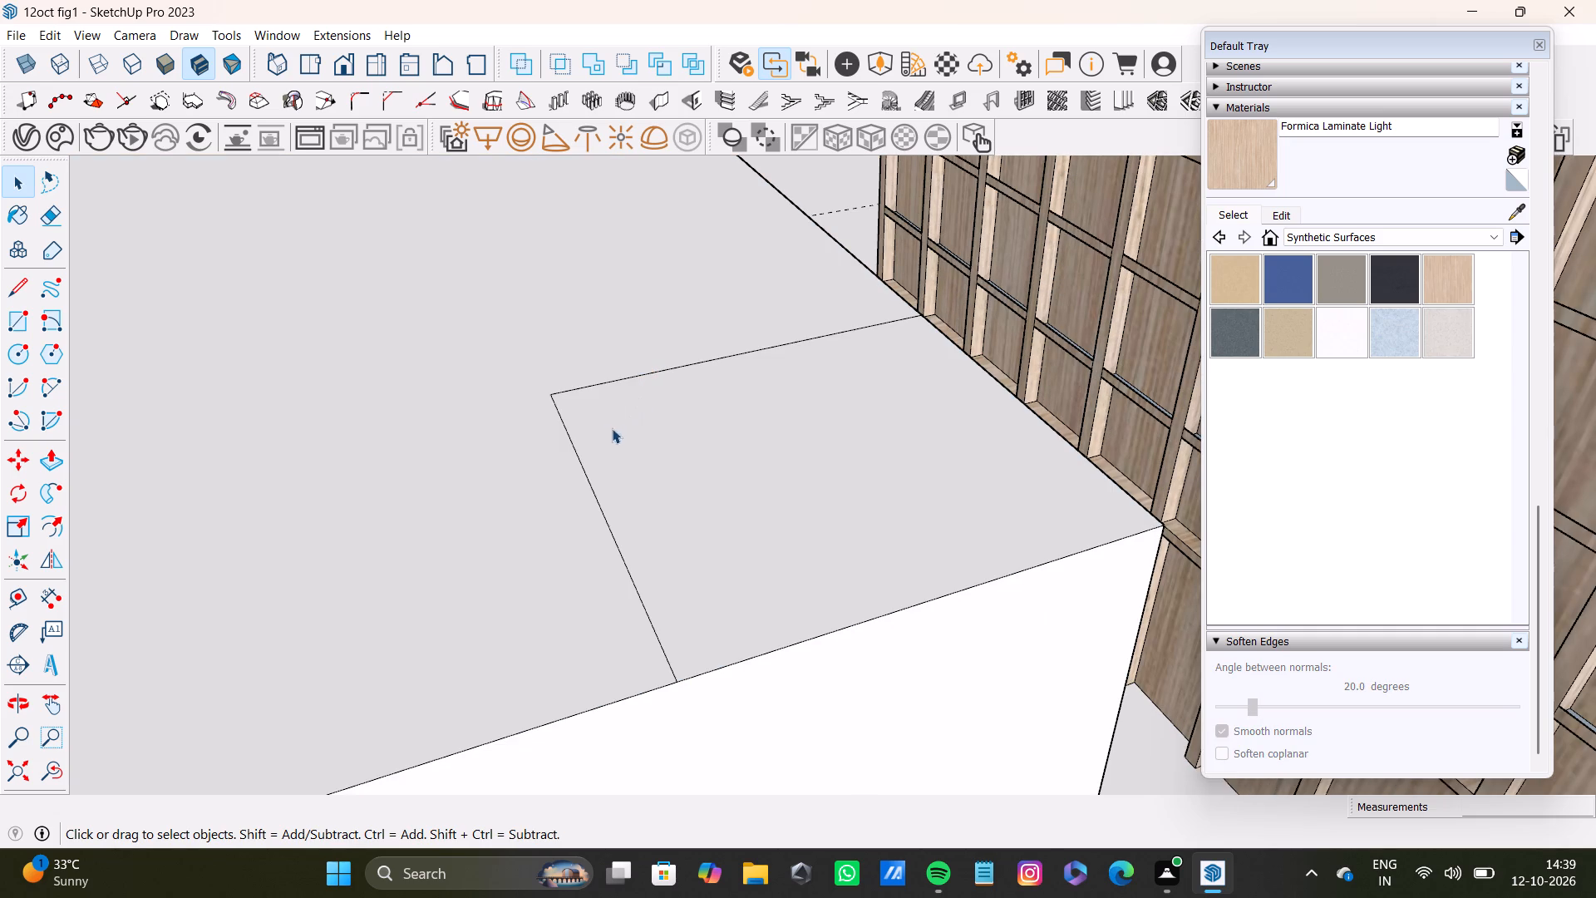
# Delete the two seam lines outlining the top of the table-side leg farther from the room set.
pyautogui.click(611, 381)
pyautogui.press('Delete')
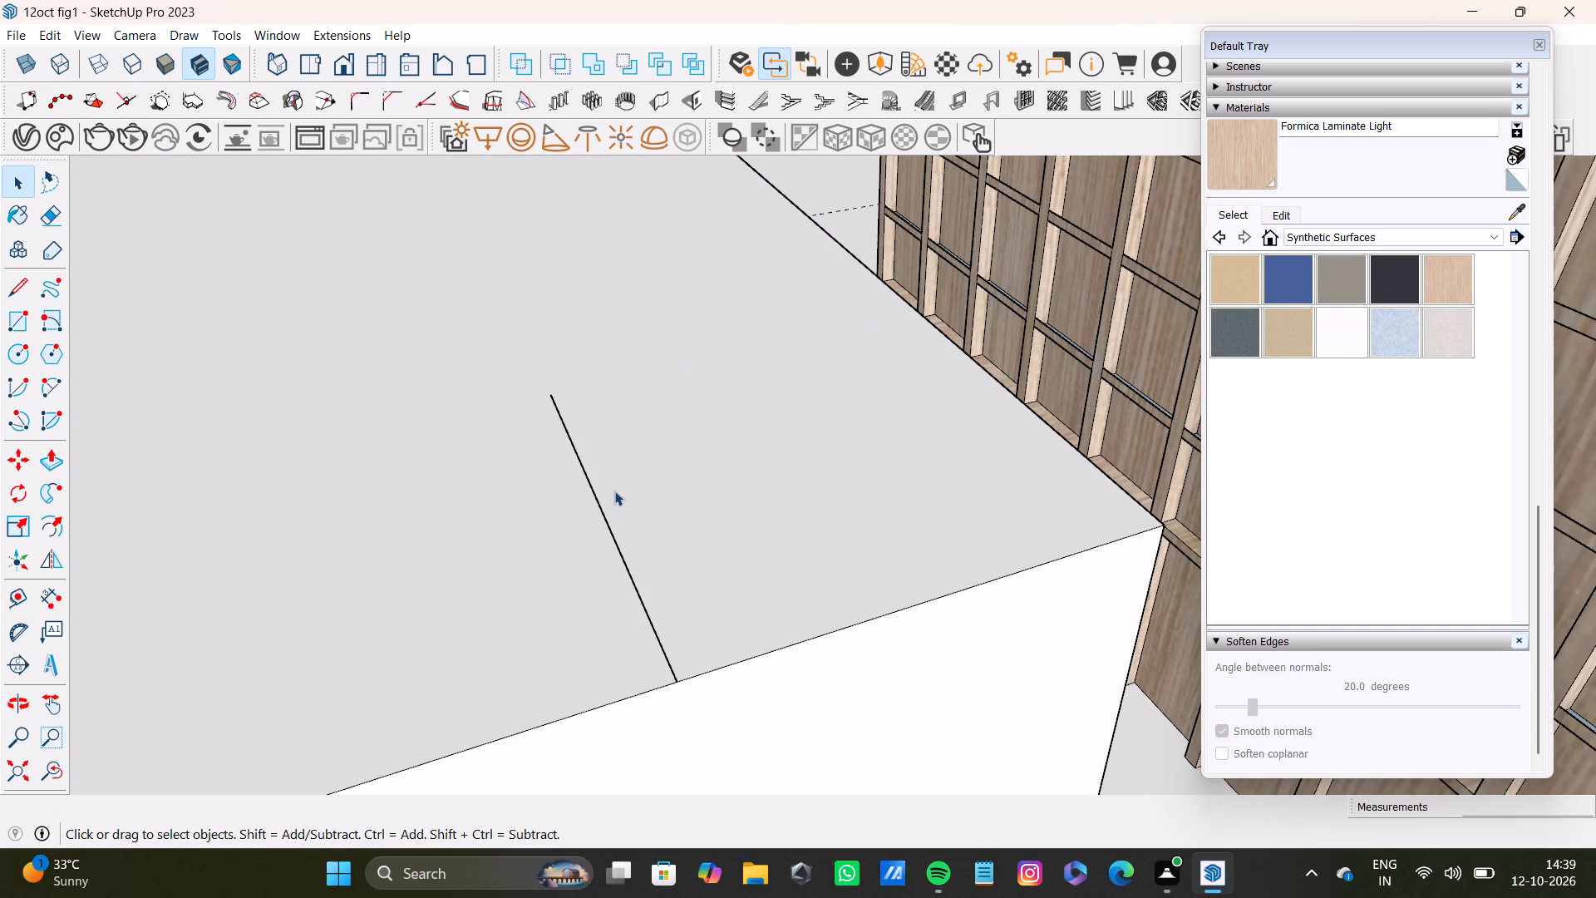
pyautogui.click(611, 529)
pyautogui.press('Delete')
# Delete the seam between the table-side leg farther from the room set and the seat's table-facing rail.
pyautogui.scroll(-9, 668, 521)
pyautogui.moveTo(895, 552); pyautogui.dragTo(475, 535, button='middle')
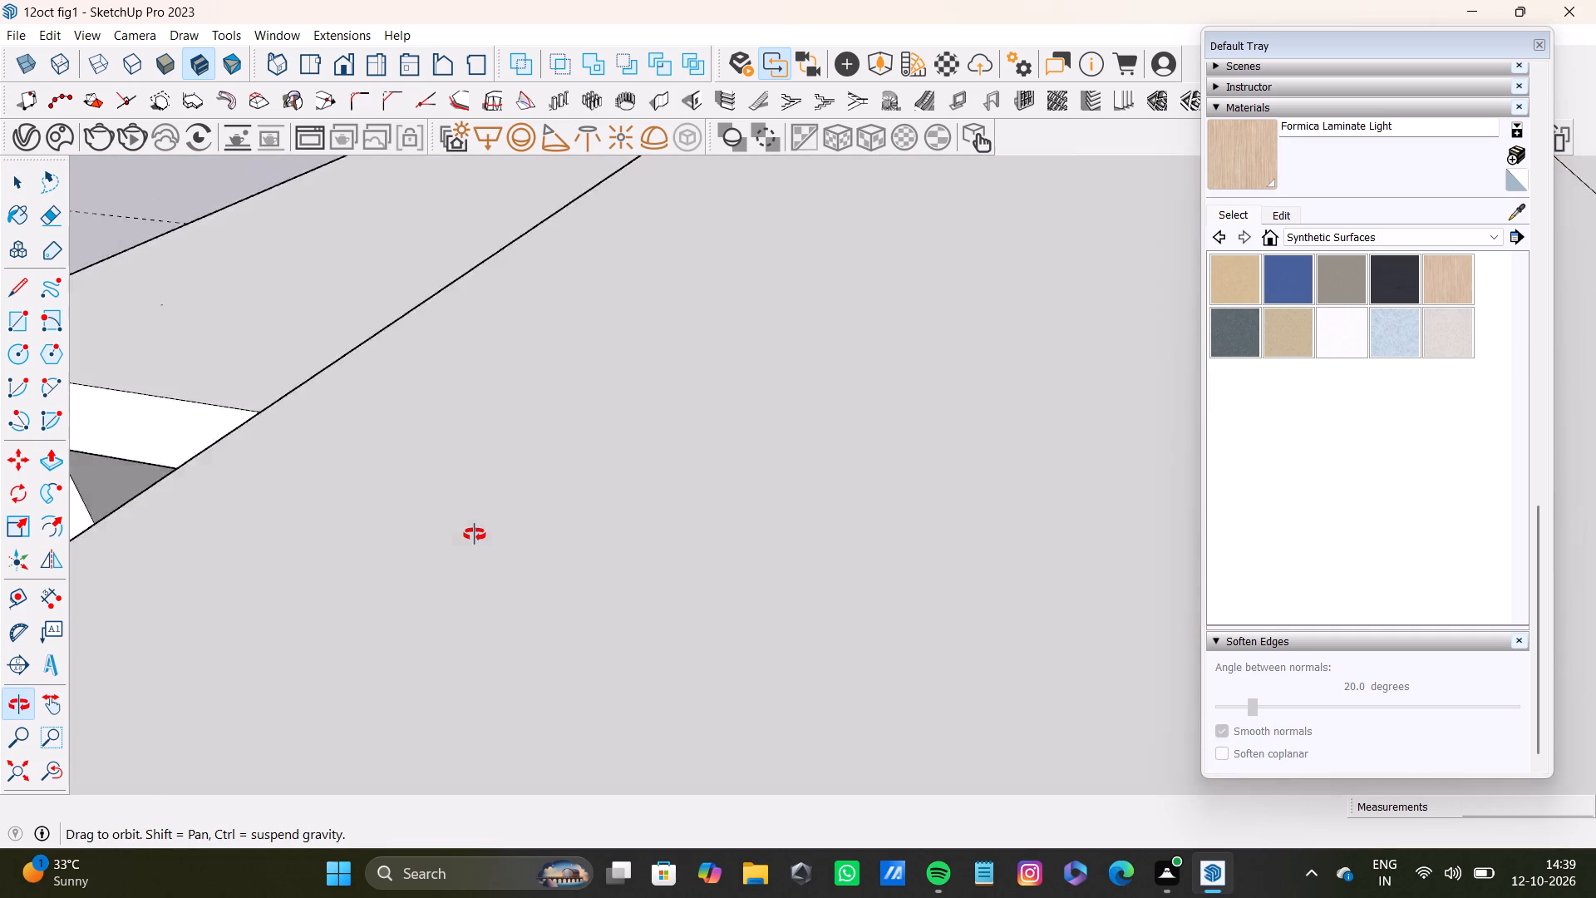
pyautogui.moveTo(475, 535); pyautogui.dragTo(526, 697, button='middle')
pyautogui.scroll(14, 572, 516)
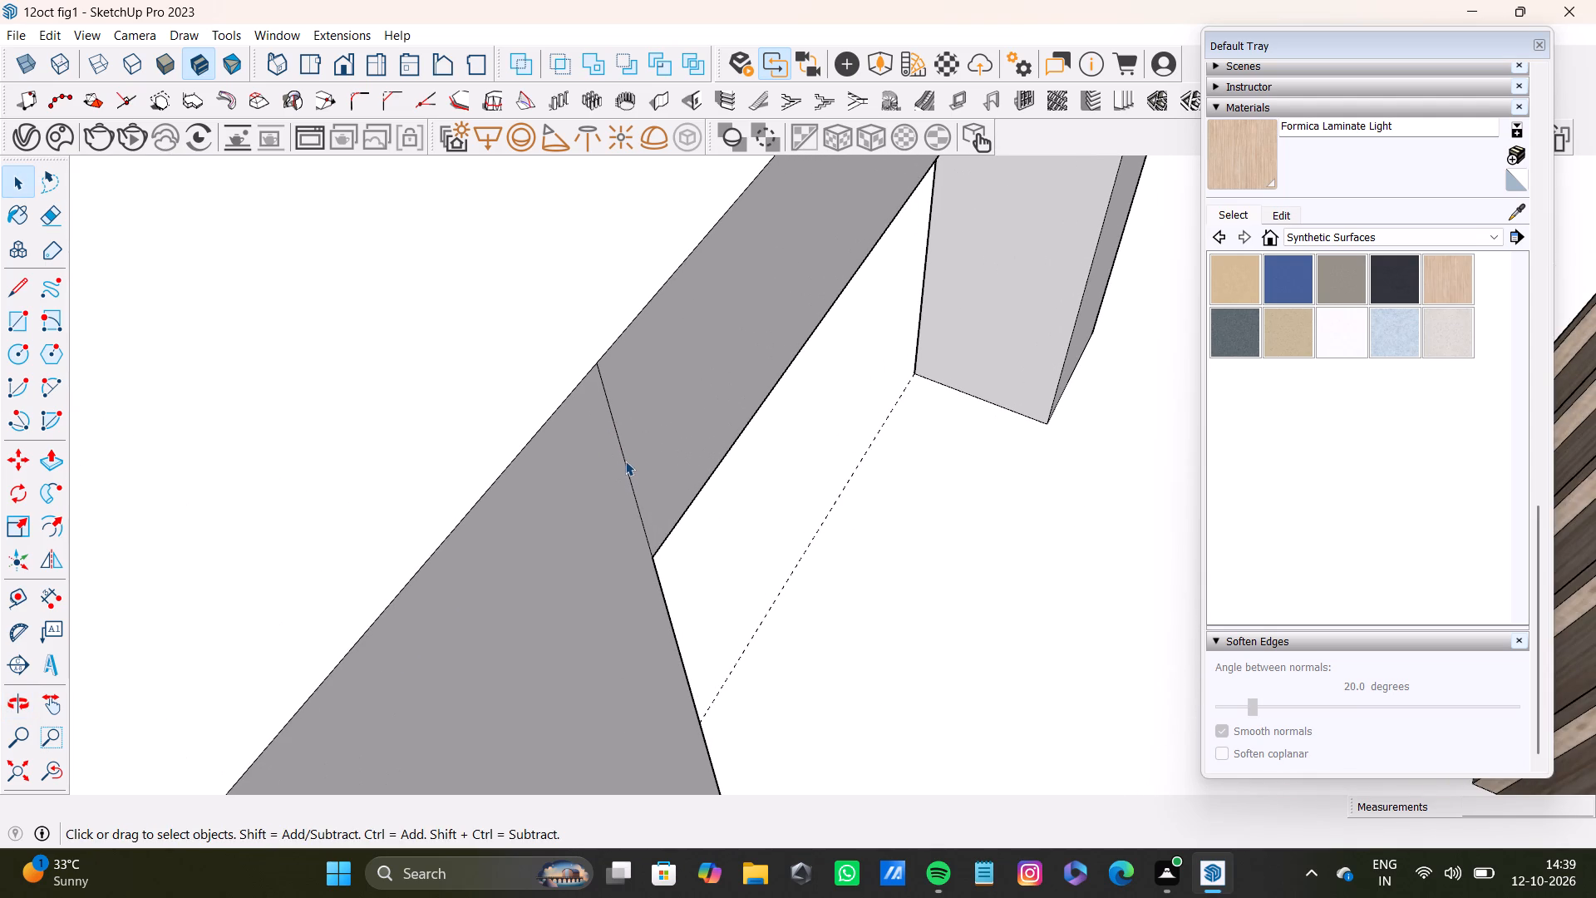
pyautogui.click(625, 461)
pyautogui.press('Delete')
# Delete the two seam lines outlining the top of the seat's outer leg nearer the room set.
pyautogui.scroll(-9, 624, 116)
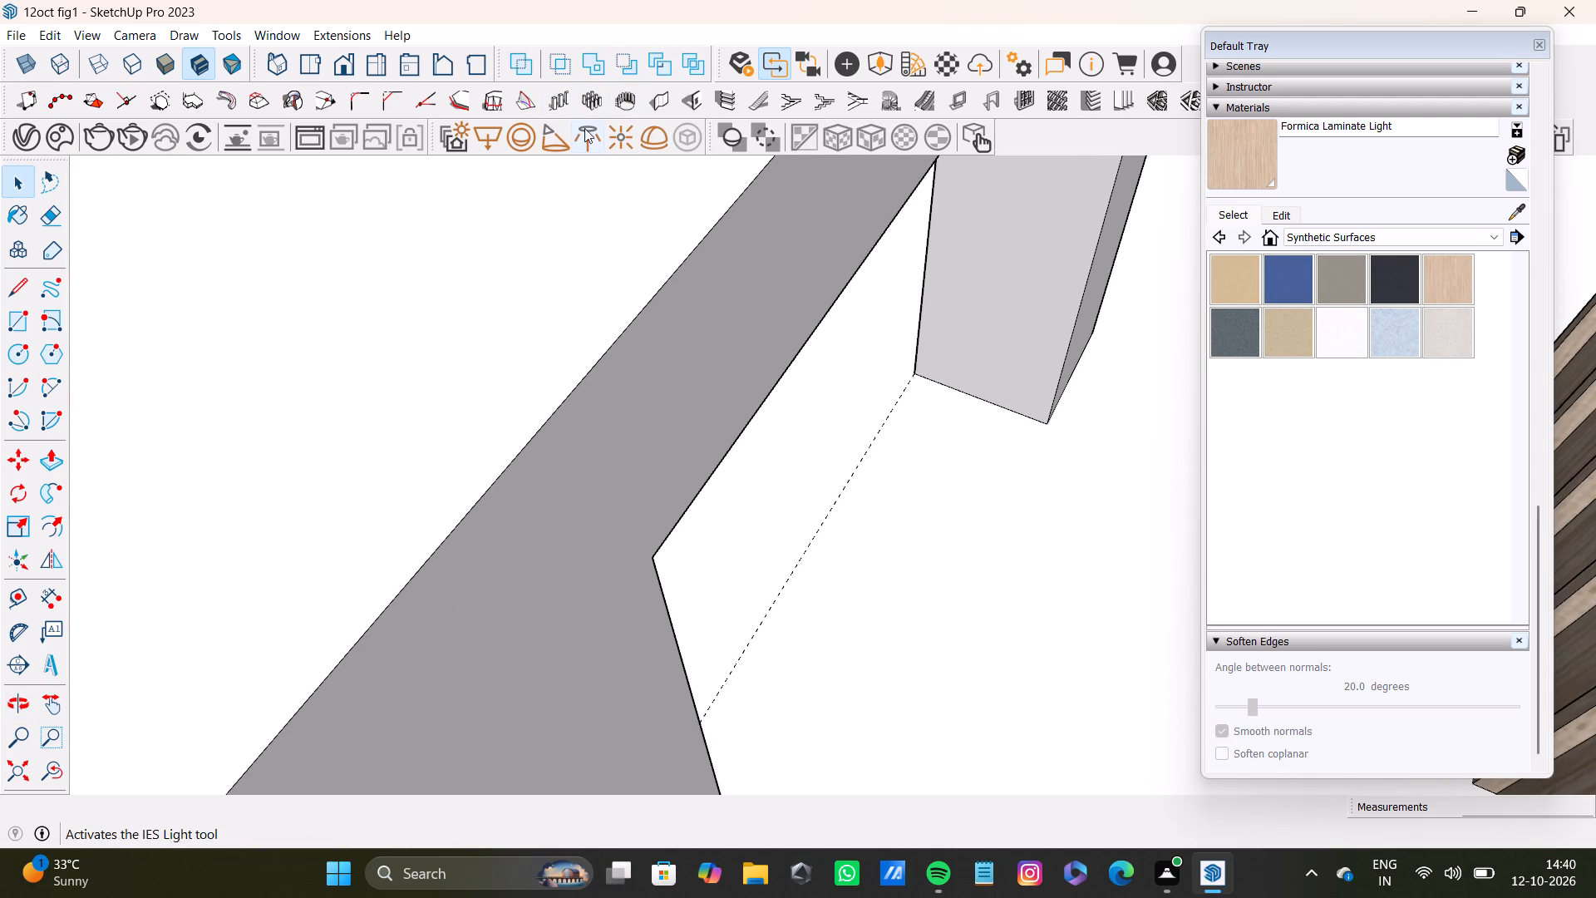
pyautogui.scroll(-20, 584, 128)
pyautogui.scroll(-2, 584, 128)
pyautogui.click(50, 765)
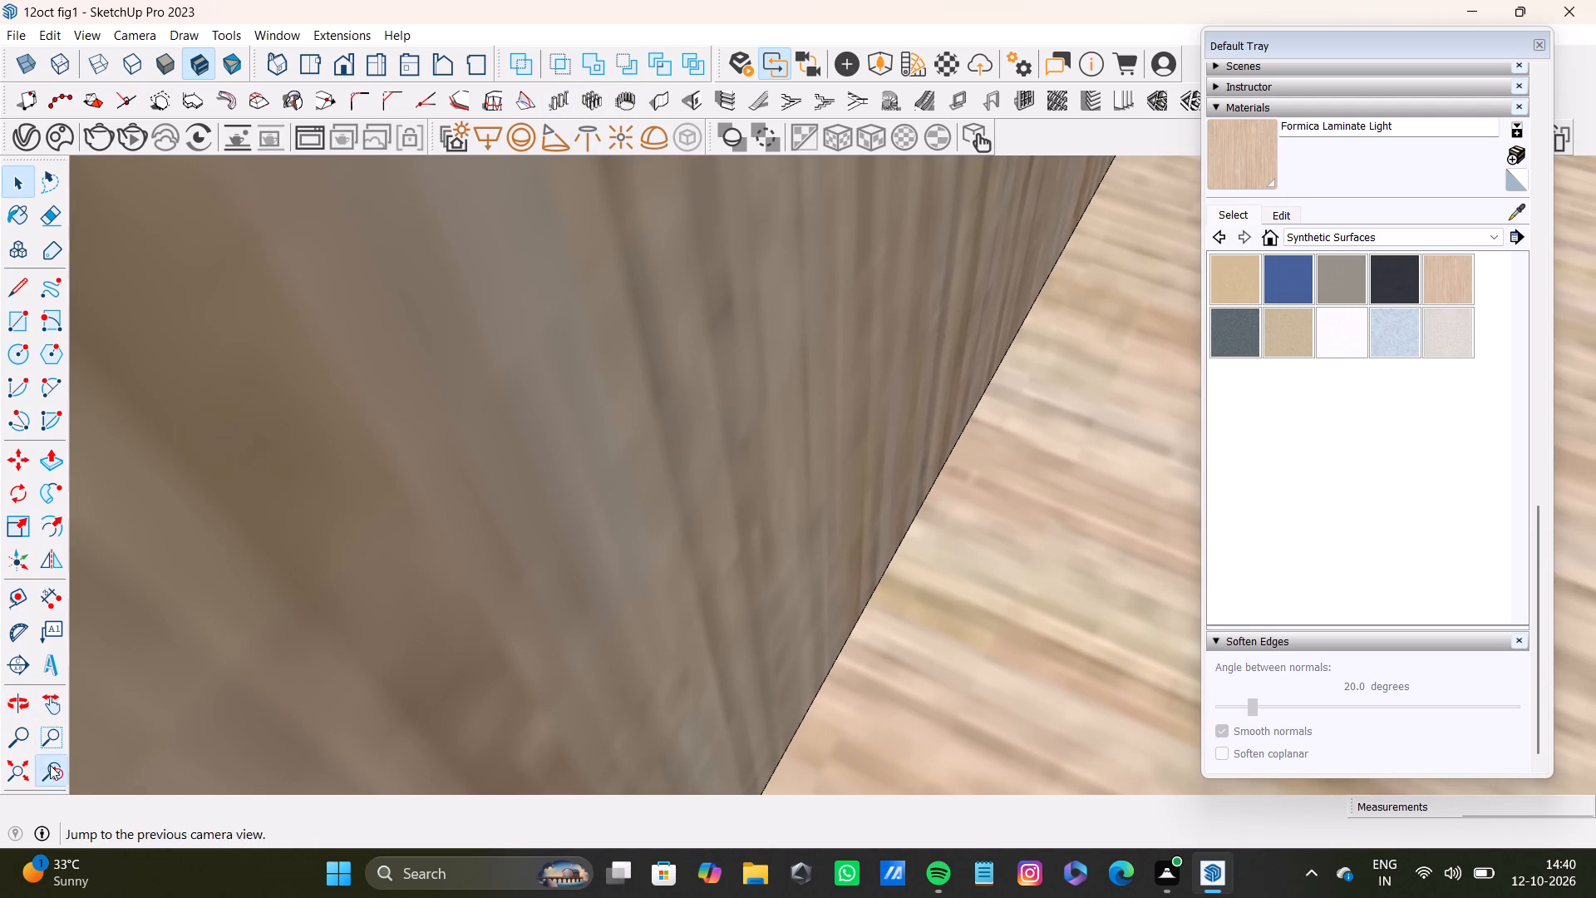
pyautogui.click(19, 754)
pyautogui.moveTo(252, 690); pyautogui.dragTo(1035, 569, button='middle')
pyautogui.scroll(2, 840, 574)
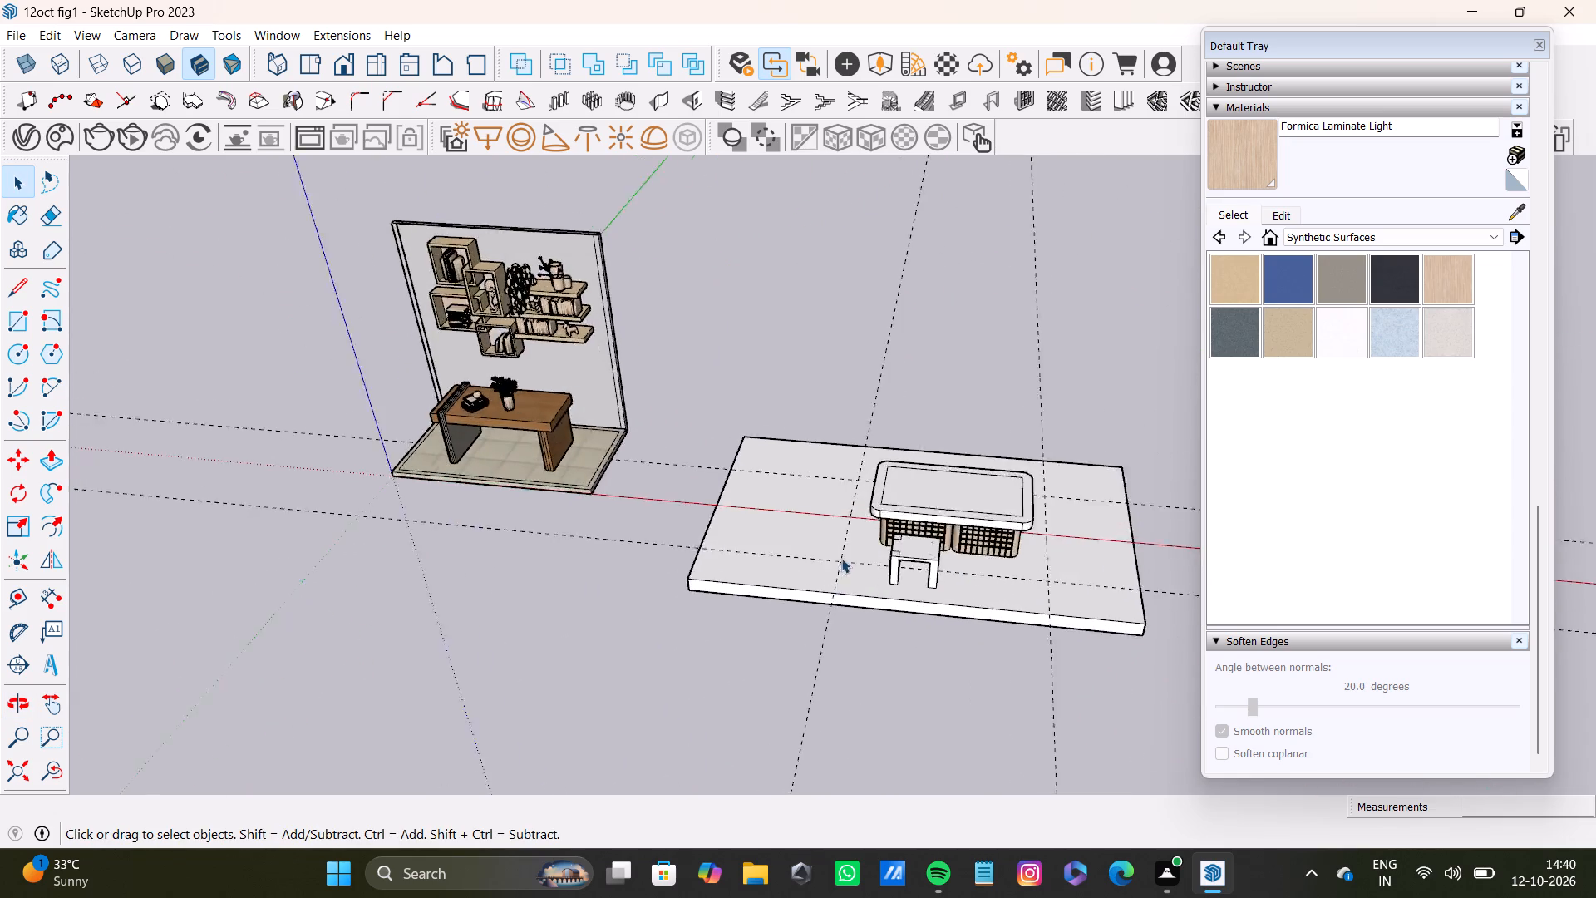
pyautogui.scroll(10, 841, 558)
pyautogui.keyDown('shift'); pyautogui.moveTo(944, 543); pyautogui.dragTo(855, 524, button='middle'); pyautogui.keyUp('shift')
pyautogui.keyDown('shift'); pyautogui.scroll(16, 851, 566); pyautogui.keyUp('shift')
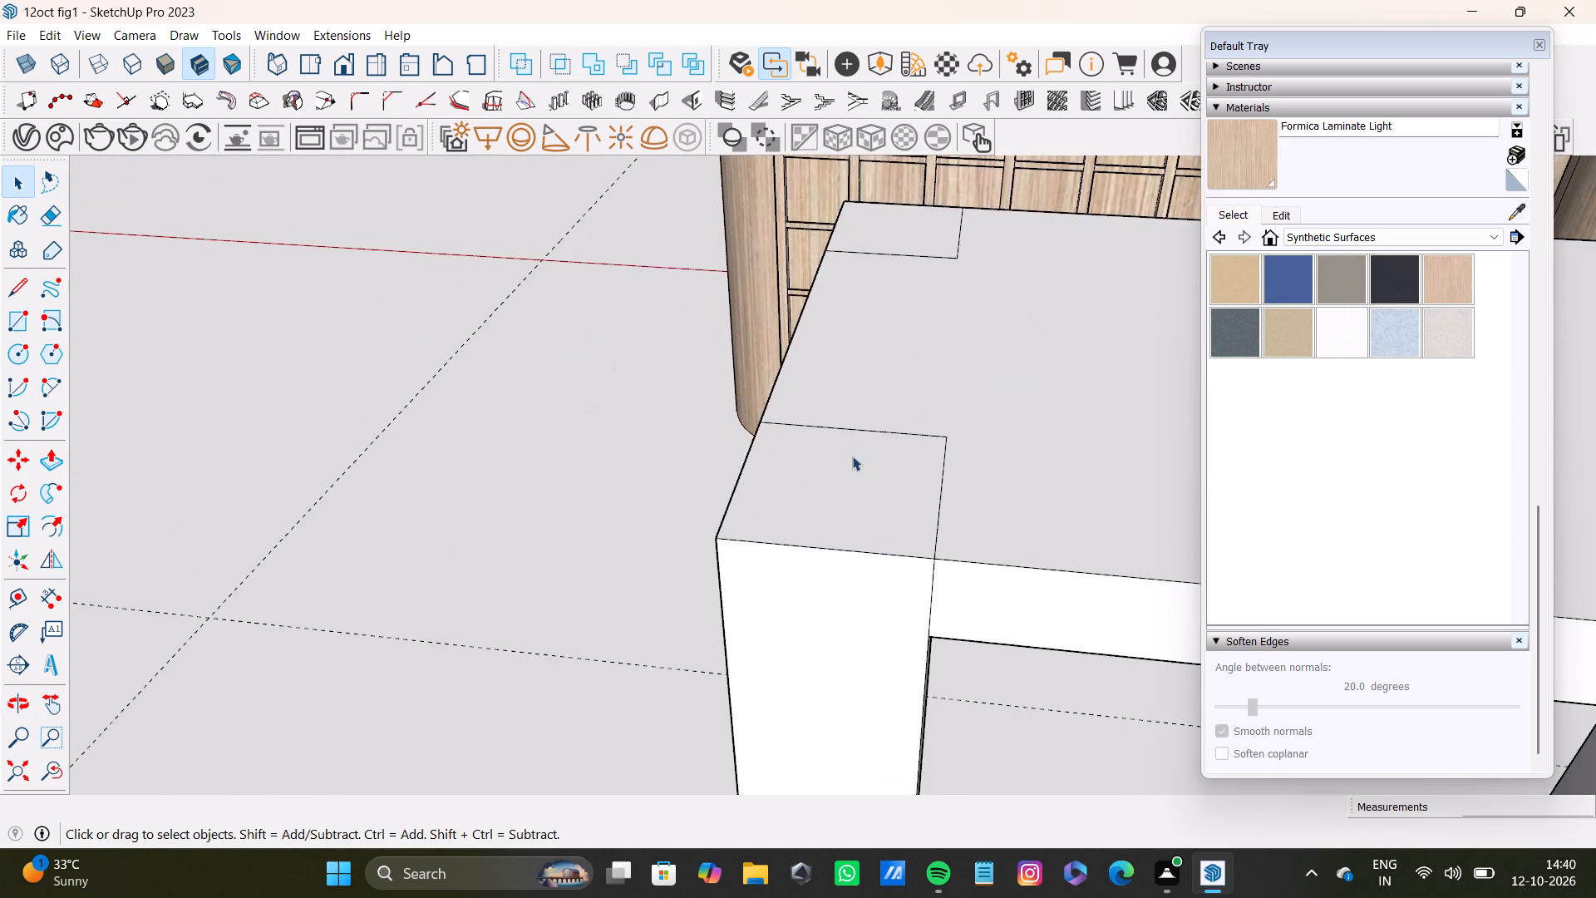
pyautogui.moveTo(852, 456); pyautogui.dragTo(852, 554, button='middle')
pyautogui.keyDown('shift'); pyautogui.scroll(5, 864, 530); pyautogui.keyUp('shift')
pyautogui.keyDown('shift'); pyautogui.click(901, 577); pyautogui.keyUp('shift')
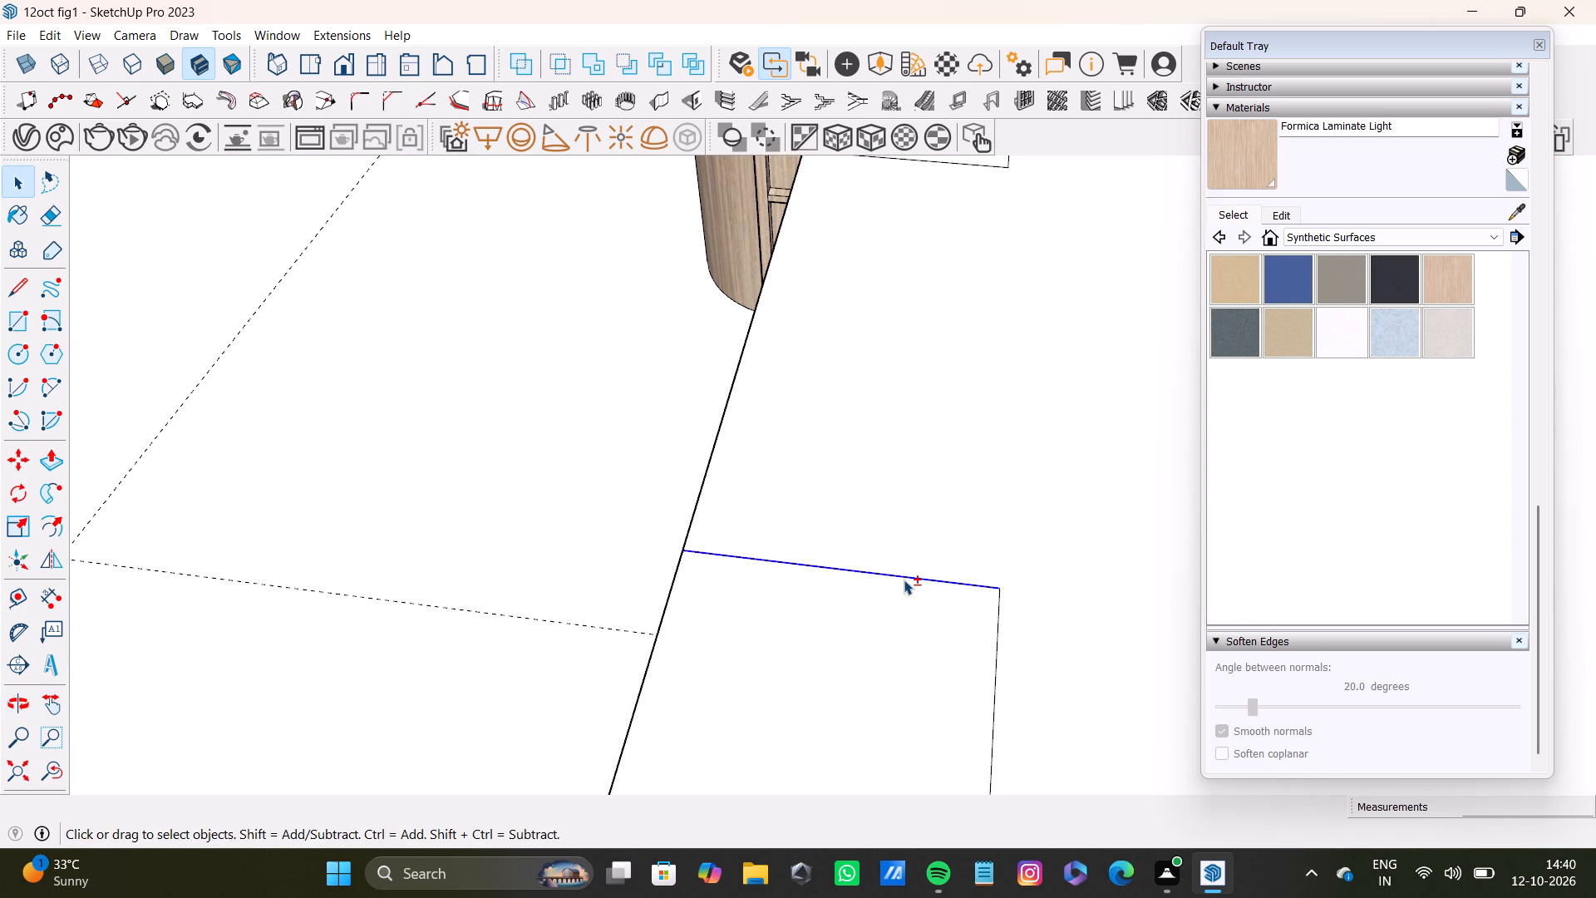
pyautogui.hotkey('shift', 'Delete')
pyautogui.keyDown('shift'); pyautogui.scroll(-8, 845, 586); pyautogui.keyUp('shift')
pyautogui.keyDown('shift'); pyautogui.moveTo(897, 666); pyautogui.dragTo(886, 559, button='middle'); pyautogui.keyUp('shift')
pyautogui.keyDown('shift'); pyautogui.scroll(2, 882, 560); pyautogui.keyUp('shift')
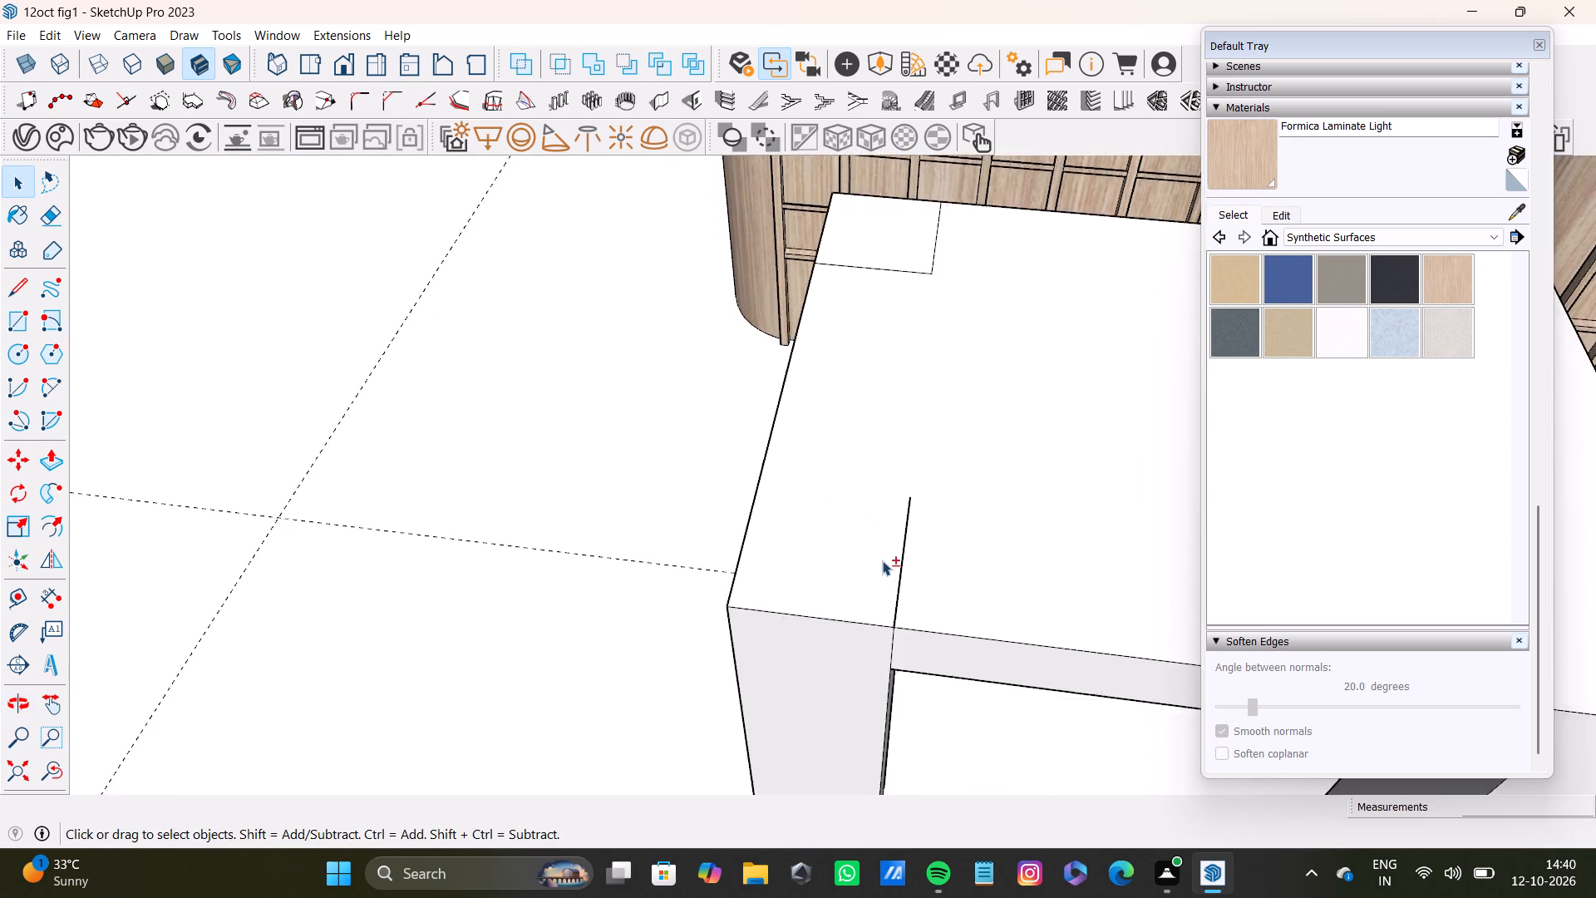
pyautogui.keyDown('shift'); pyautogui.scroll(5, 882, 560); pyautogui.keyUp('shift')
pyautogui.keyDown('shift'); pyautogui.click(903, 624); pyautogui.keyUp('shift')
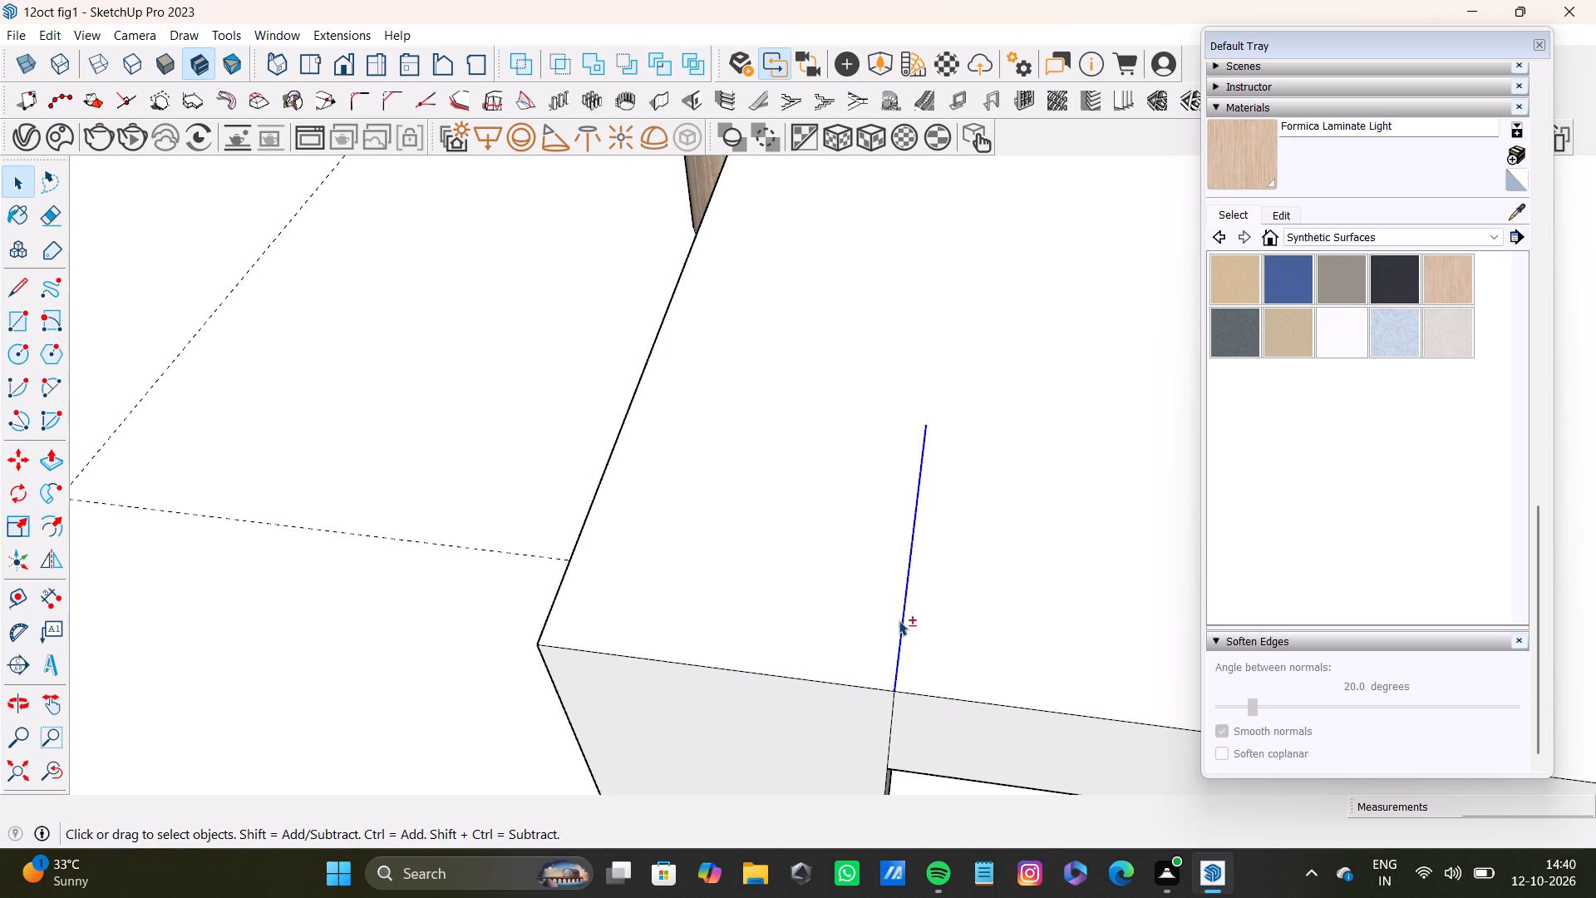
pyautogui.hotkey('shift', 'Delete')
# Delete the seam between the outer leg nearer the room set and the seat's outer rail facing away from the table.
pyautogui.keyDown('shift'); pyautogui.scroll(1, 822, 704); pyautogui.keyUp('shift')
pyautogui.keyDown('shift'); pyautogui.moveTo(831, 697); pyautogui.dragTo(756, 375, button='middle'); pyautogui.keyUp('shift')
pyautogui.keyDown('shift'); pyautogui.scroll(3, 865, 441); pyautogui.keyUp('shift')
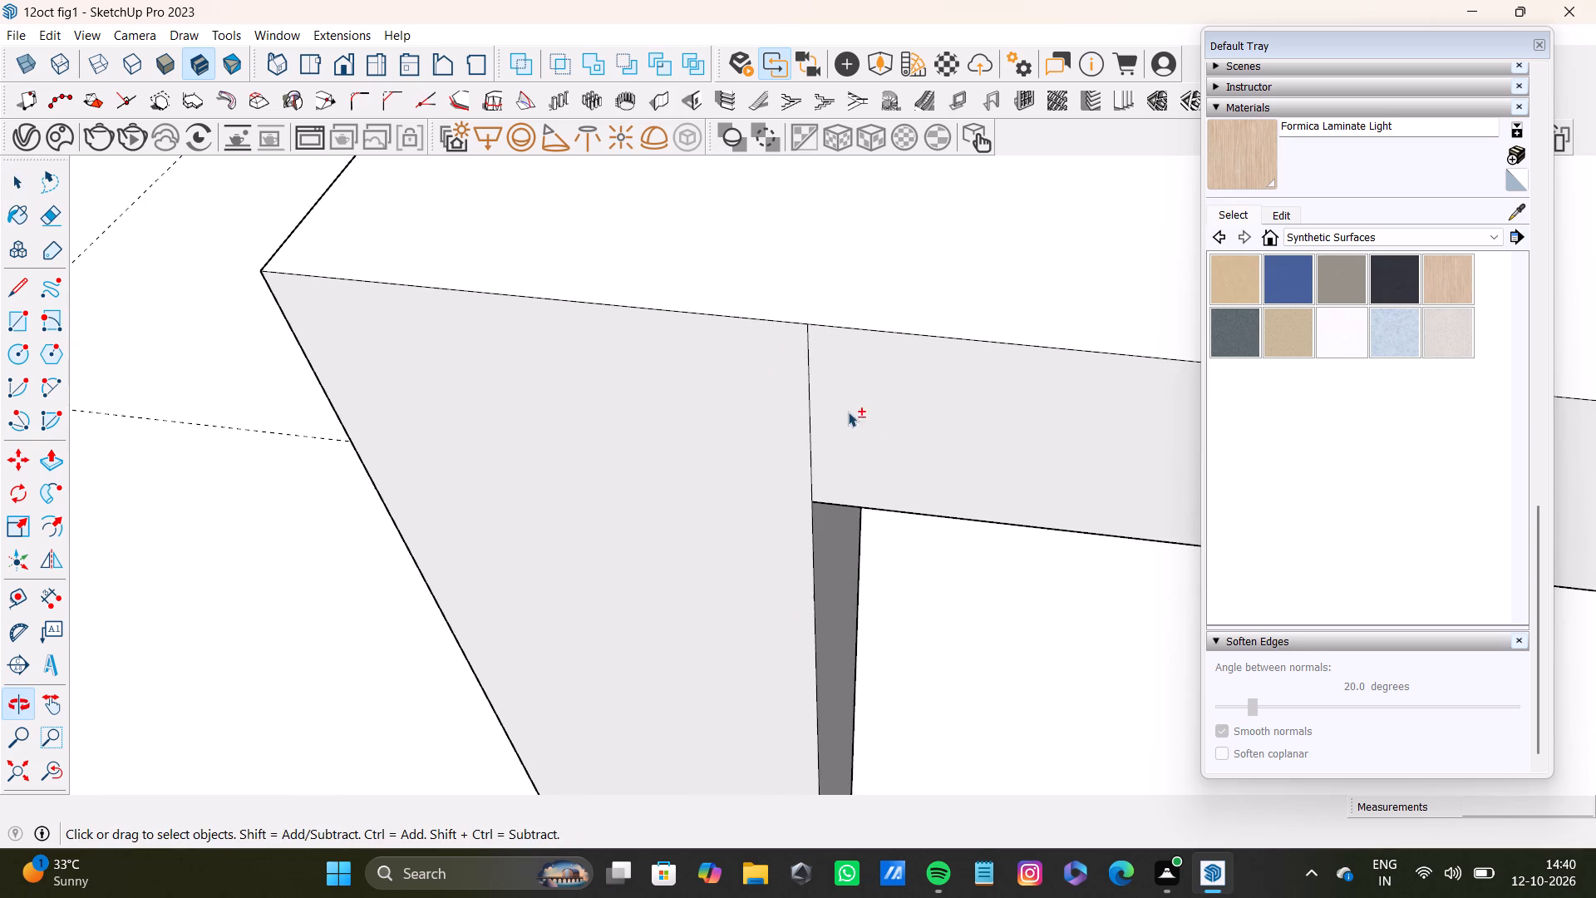
pyautogui.keyDown('shift'); pyautogui.click(813, 454); pyautogui.keyUp('shift')
pyautogui.hotkey('shift', 'Delete')
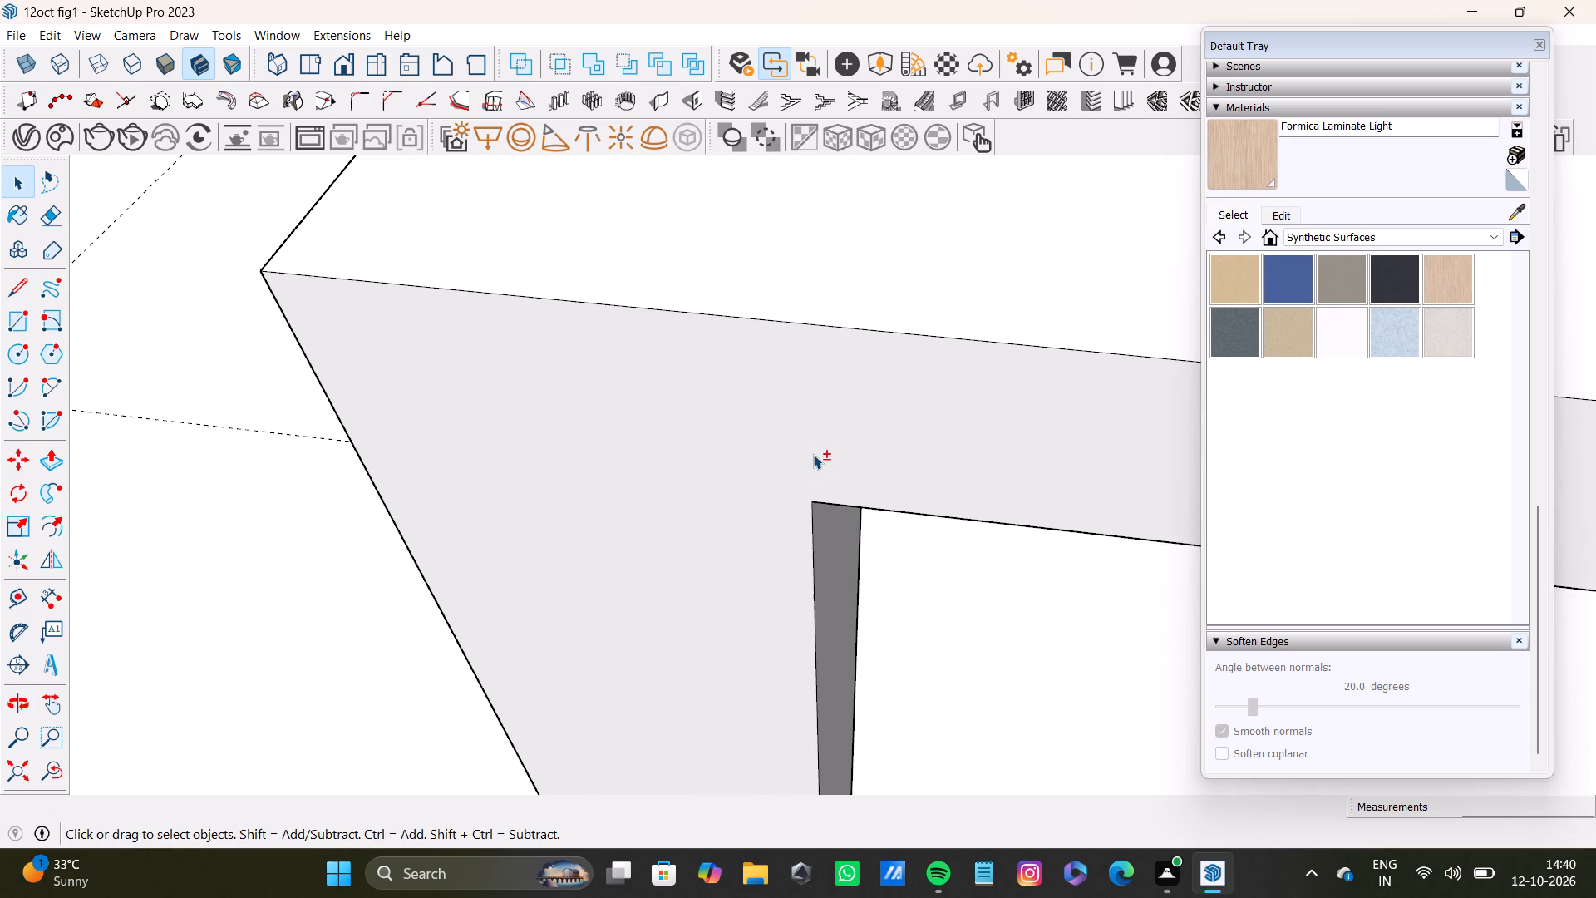
# Delete the two top seam lines of the table-side leg nearer the room set and its seam with the end rail.
pyautogui.keyDown('shift'); pyautogui.scroll(-19, 813, 454); pyautogui.keyUp('shift')
pyautogui.keyDown('shift'); pyautogui.moveTo(842, 399); pyautogui.dragTo(997, 620, button='middle'); pyautogui.keyUp('shift')
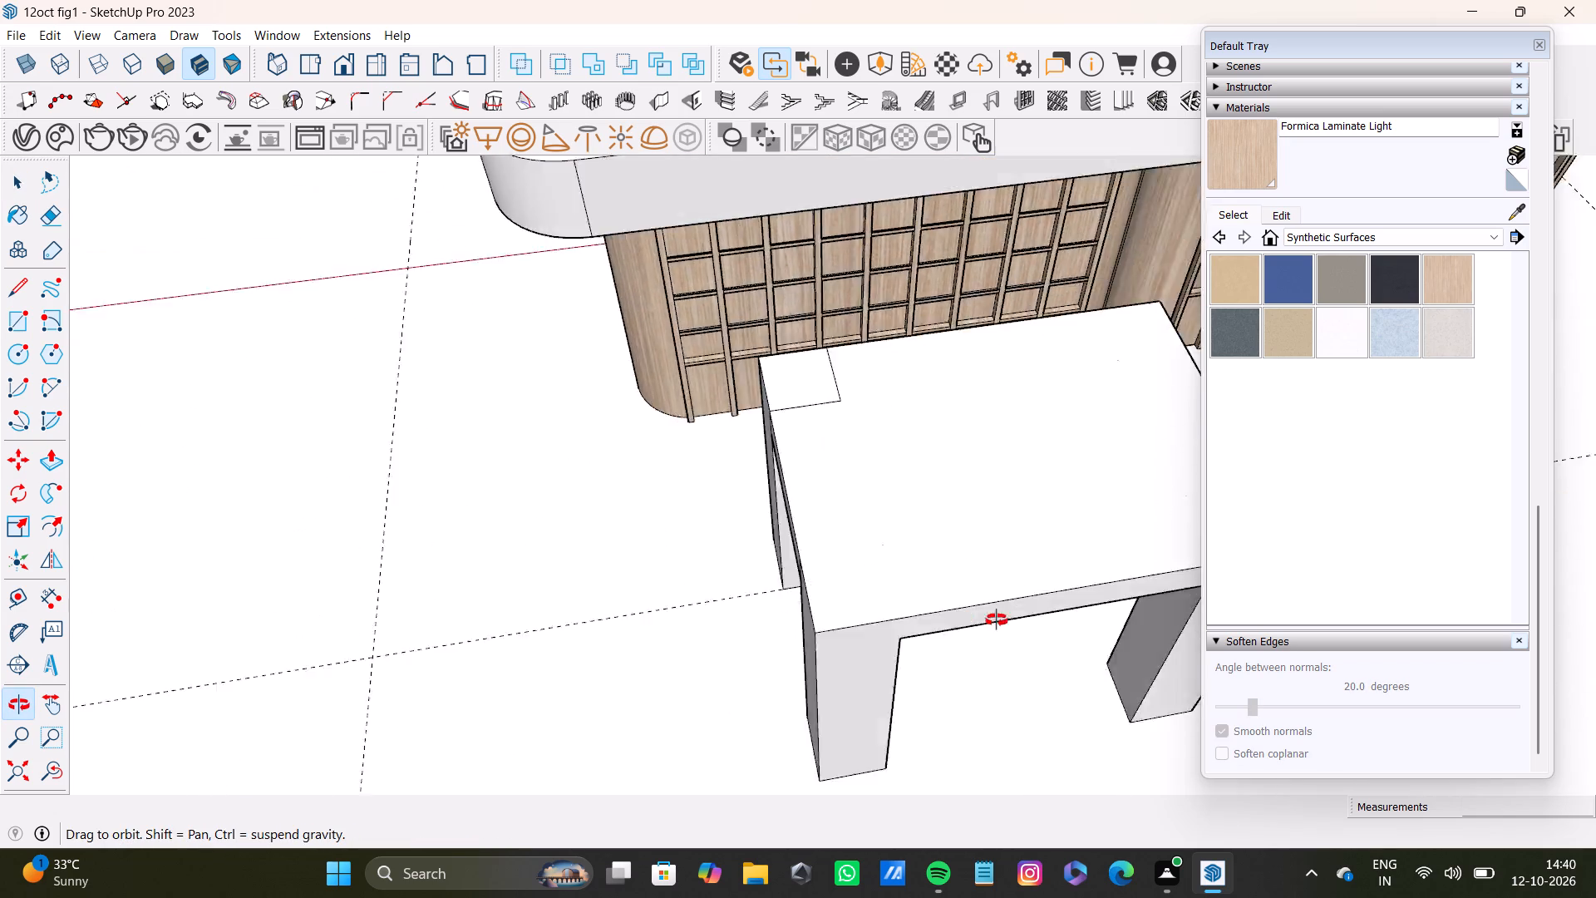
pyautogui.keyDown('shift'); pyautogui.moveTo(997, 620); pyautogui.dragTo(1140, 628, button='middle'); pyautogui.keyUp('shift')
pyautogui.scroll(10, 721, 392)
pyautogui.keyDown('shift'); pyautogui.click(968, 444); pyautogui.keyUp('shift')
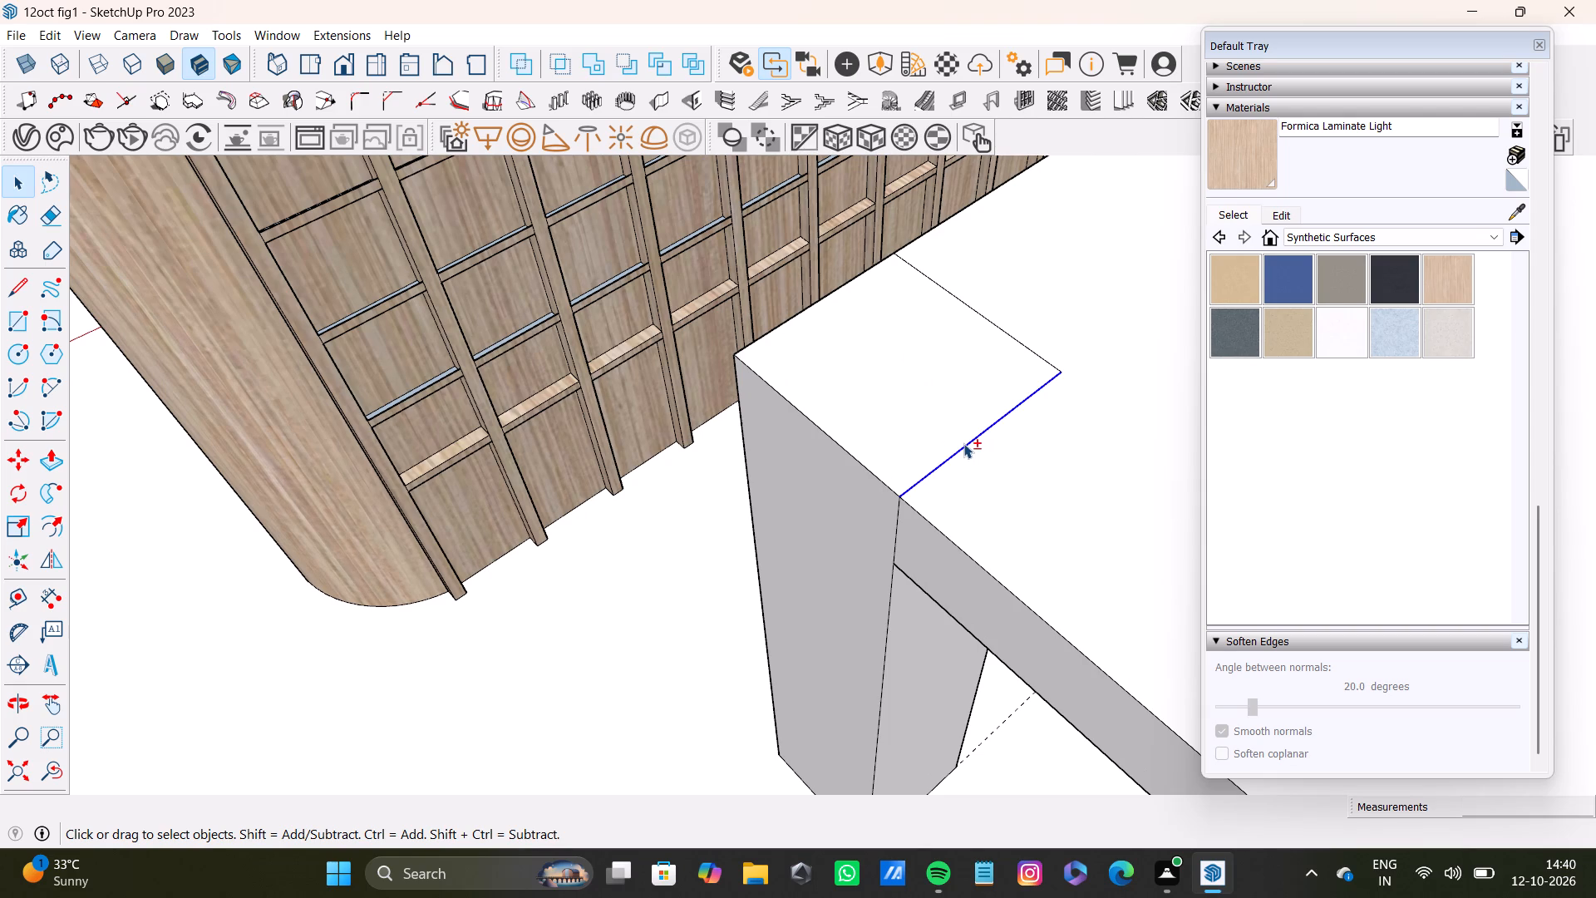
pyautogui.hotkey('shift', 'Delete')
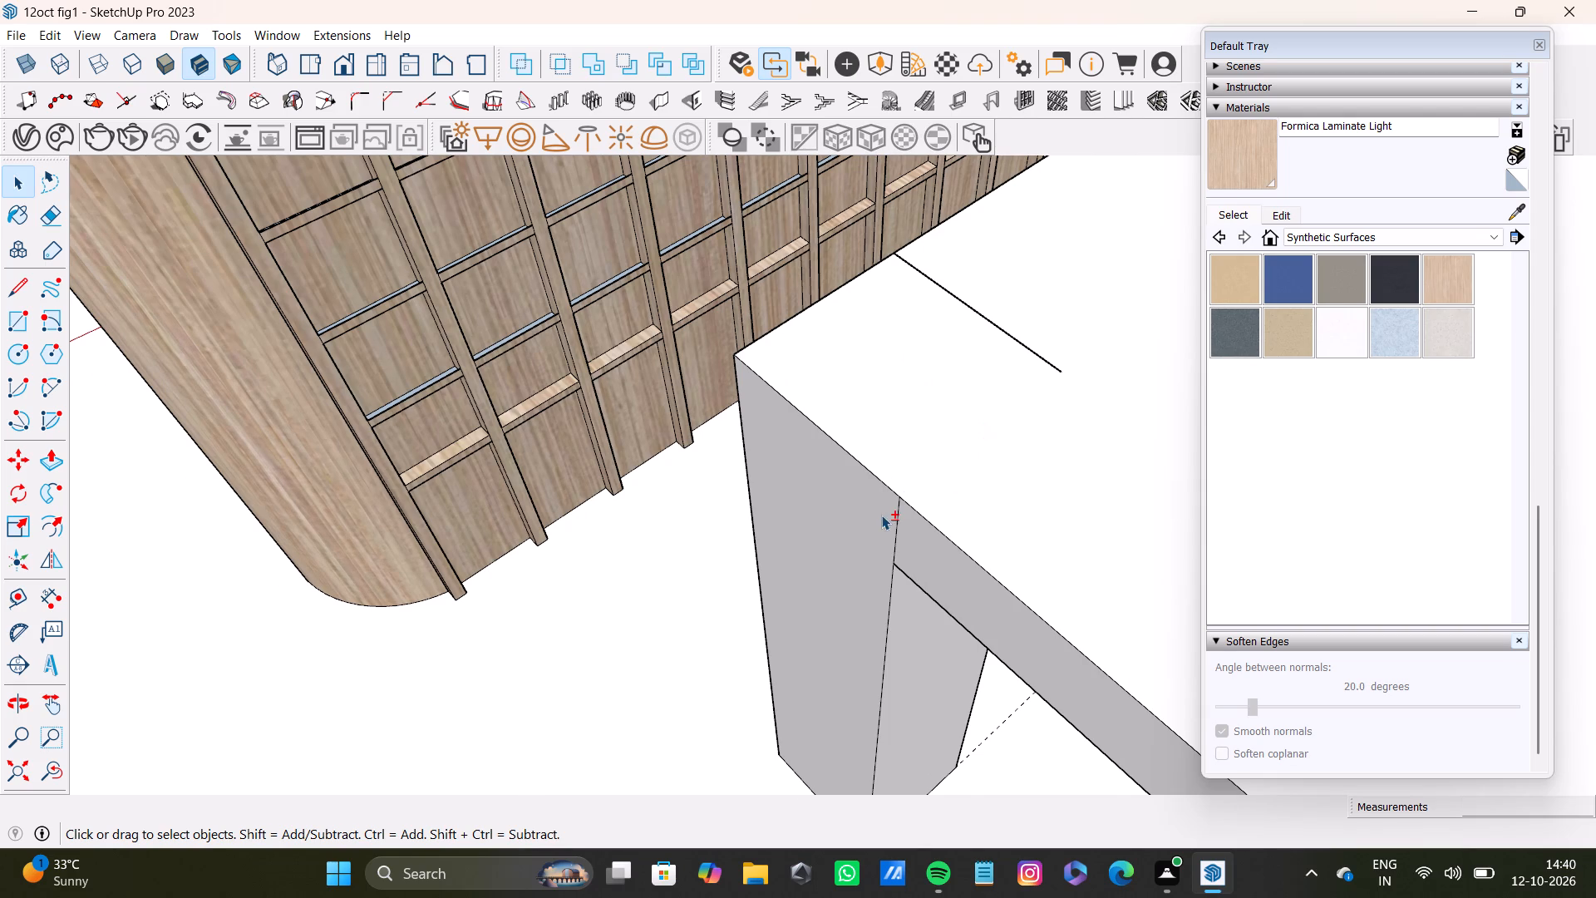
pyautogui.keyDown('shift'); pyautogui.scroll(2, 881, 515); pyautogui.keyUp('shift')
pyautogui.keyDown('shift'); pyautogui.click(904, 509); pyautogui.keyUp('shift')
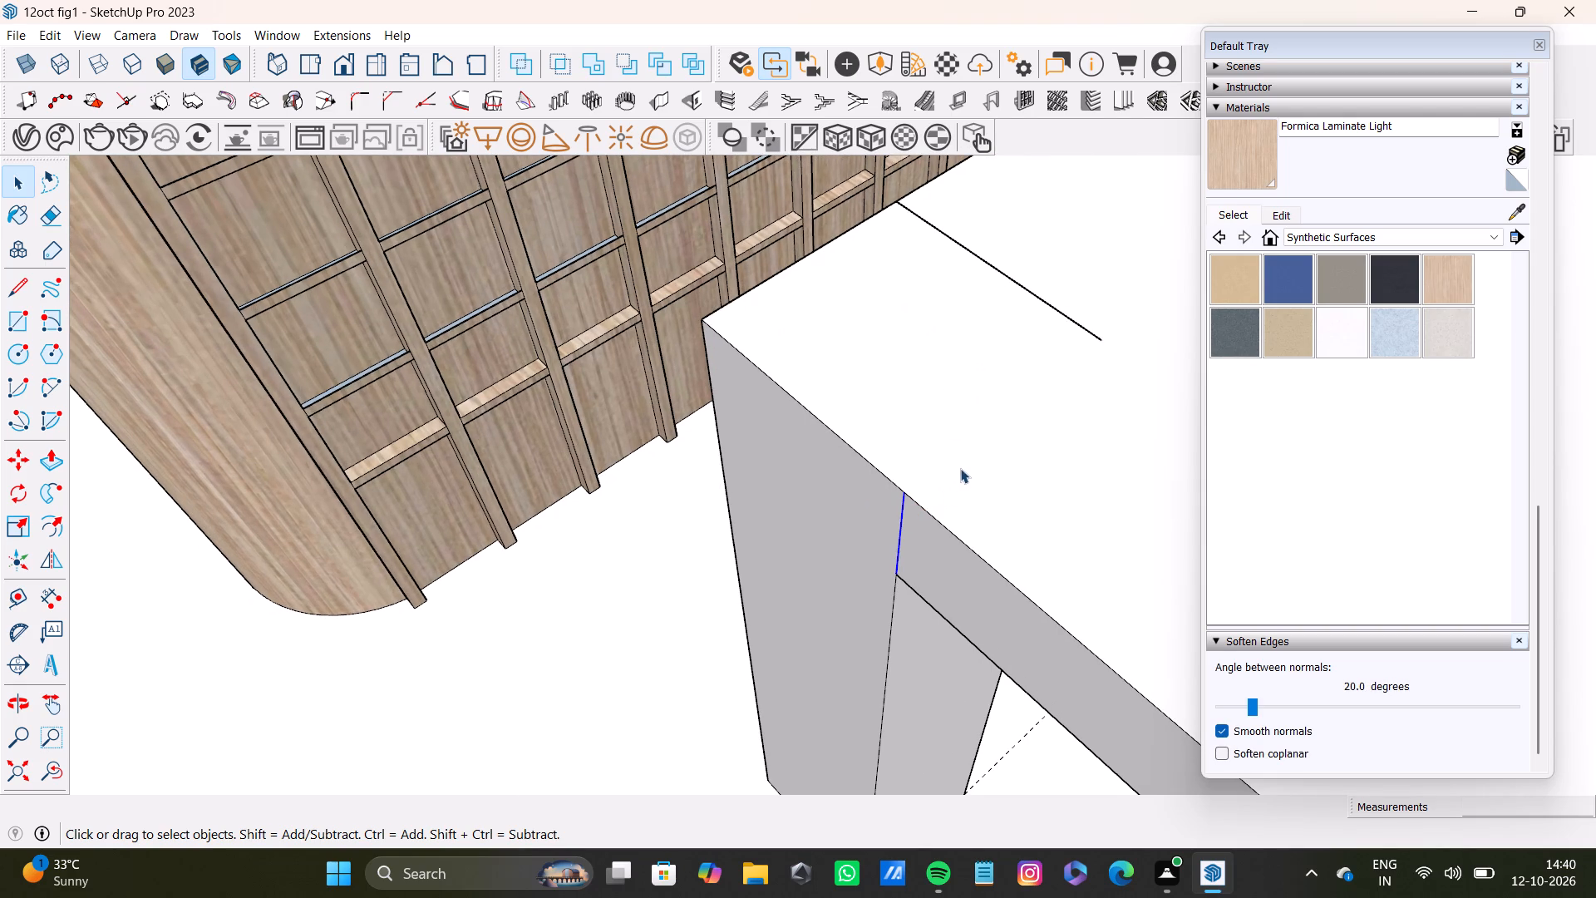
pyautogui.press('Delete')
pyautogui.click(1097, 336)
pyautogui.press('Delete')
# Delete the seam between the table-side leg nearer the room set and the seat's table-facing rail.
pyautogui.scroll(-9, 1019, 386)
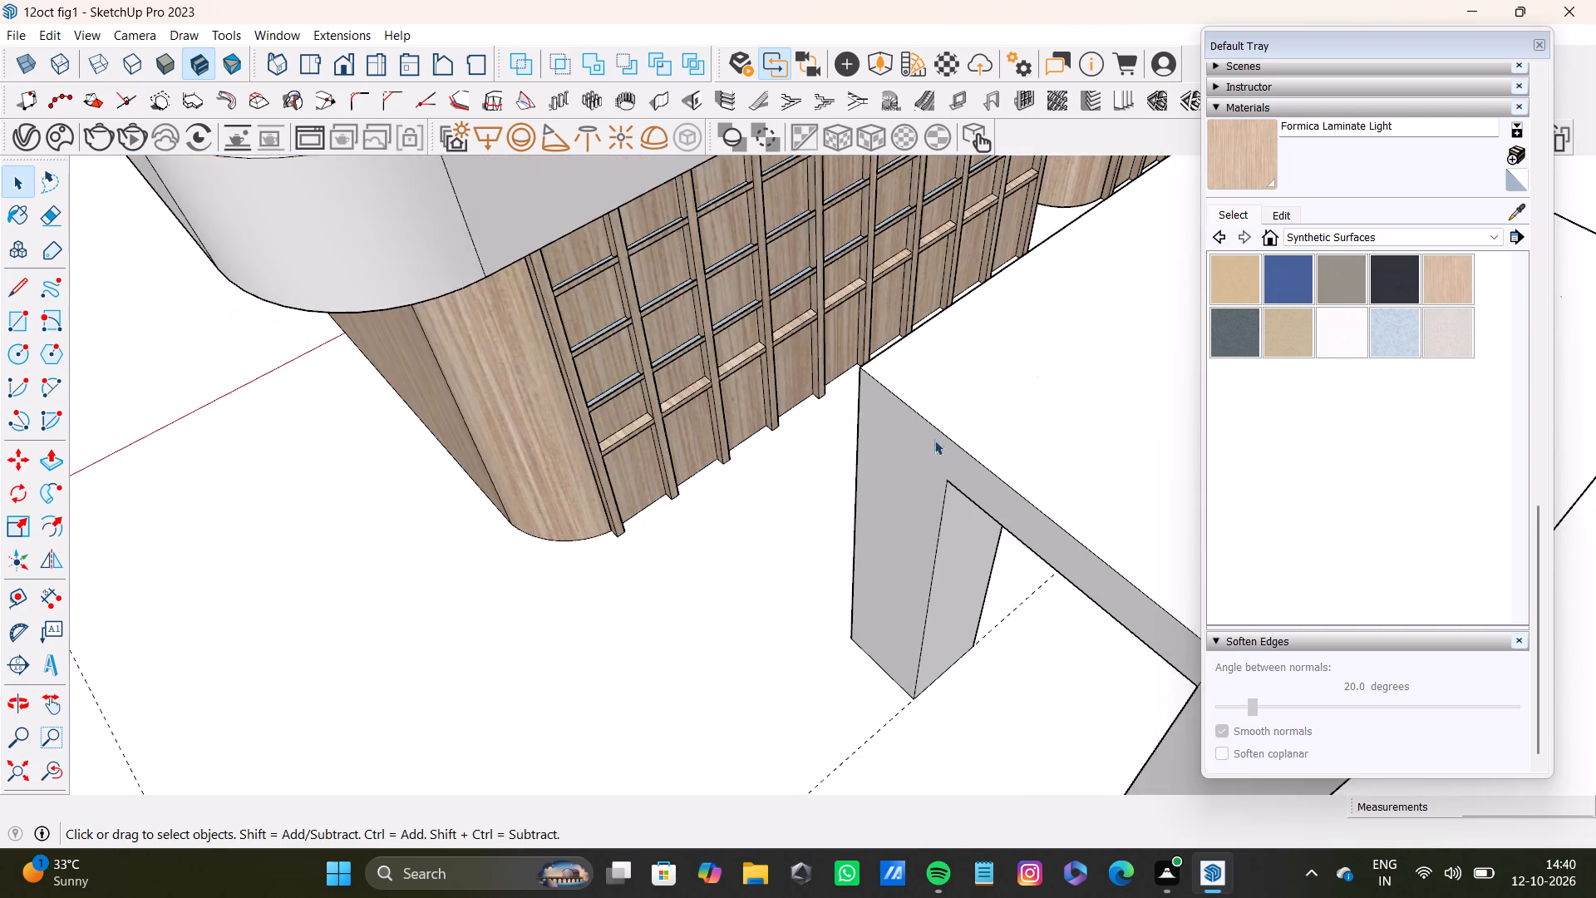
pyautogui.moveTo(925, 447); pyautogui.dragTo(1327, 417, button='middle')
pyautogui.scroll(-3, 1066, 387)
pyautogui.scroll(15, 1003, 269)
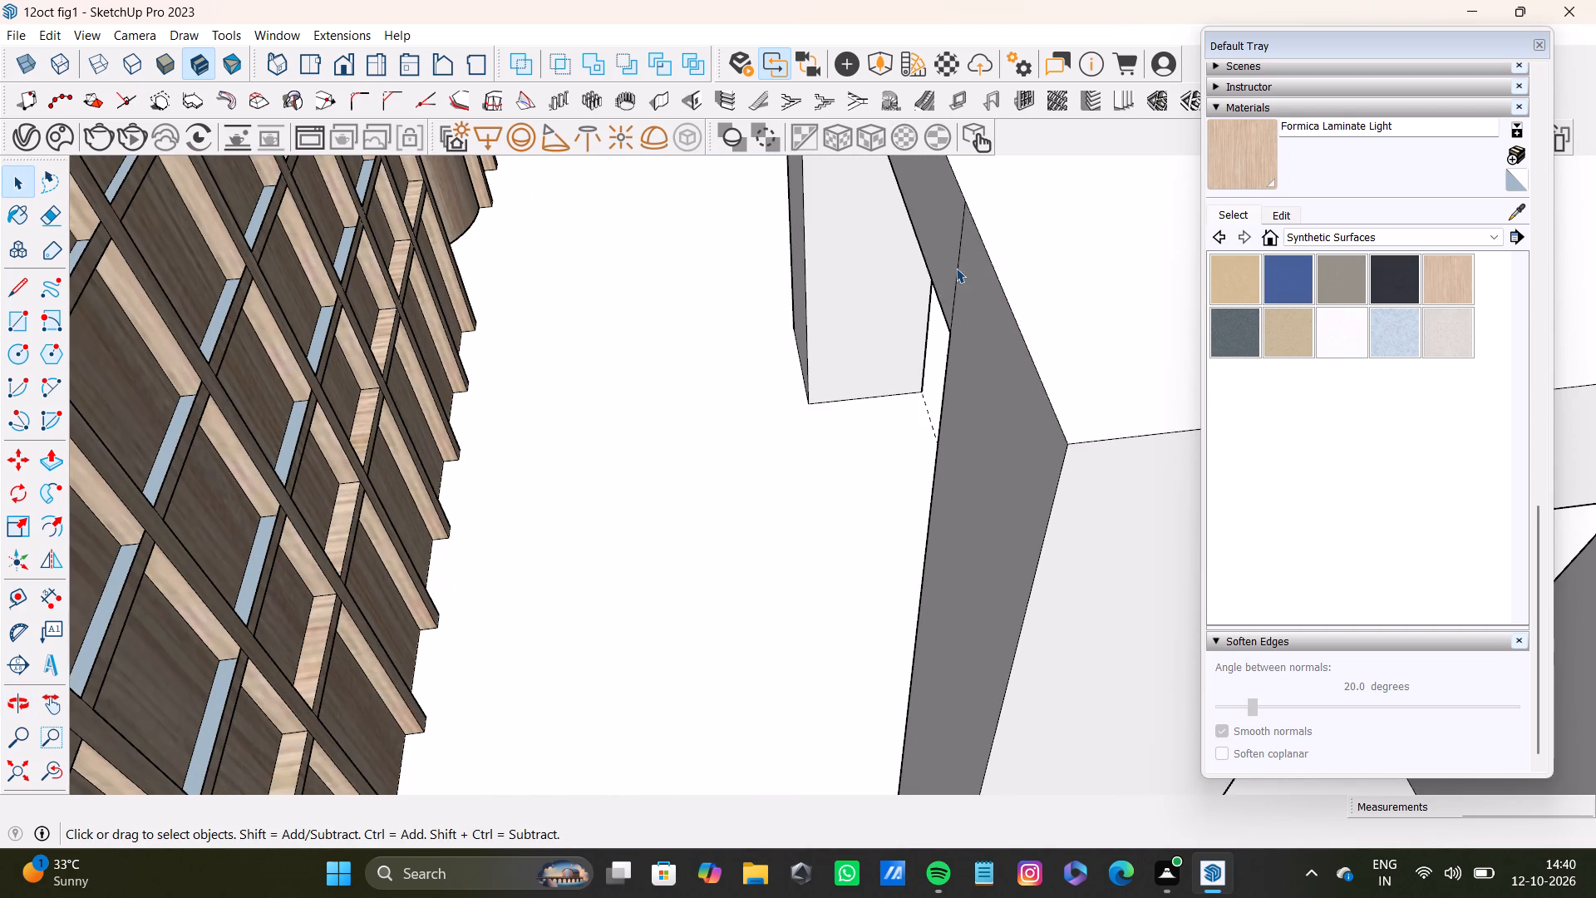
pyautogui.click(960, 271)
pyautogui.press('Delete')
# Delete the seam between the outer leg nearer the room set and the seat's end rail.
pyautogui.scroll(-14, 961, 274)
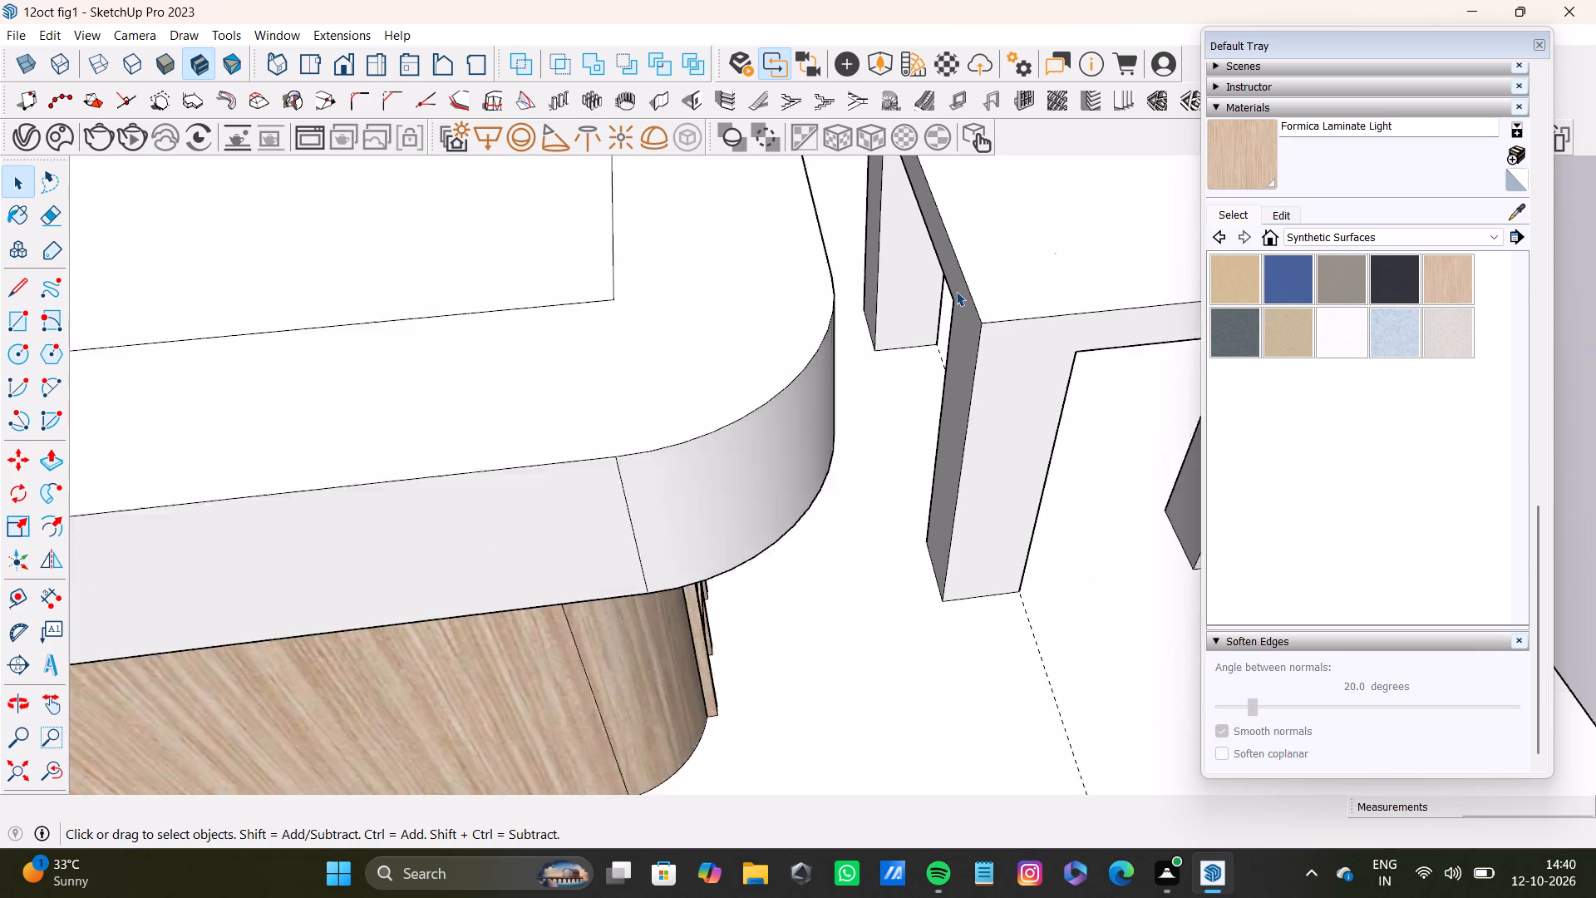
pyautogui.scroll(-5, 956, 291)
pyautogui.keyDown('shift'); pyautogui.moveTo(1061, 261); pyautogui.dragTo(554, 451, button='middle'); pyautogui.keyUp('shift')
pyautogui.scroll(-4, 910, 515)
pyautogui.moveTo(957, 526); pyautogui.dragTo(763, 347, button='middle')
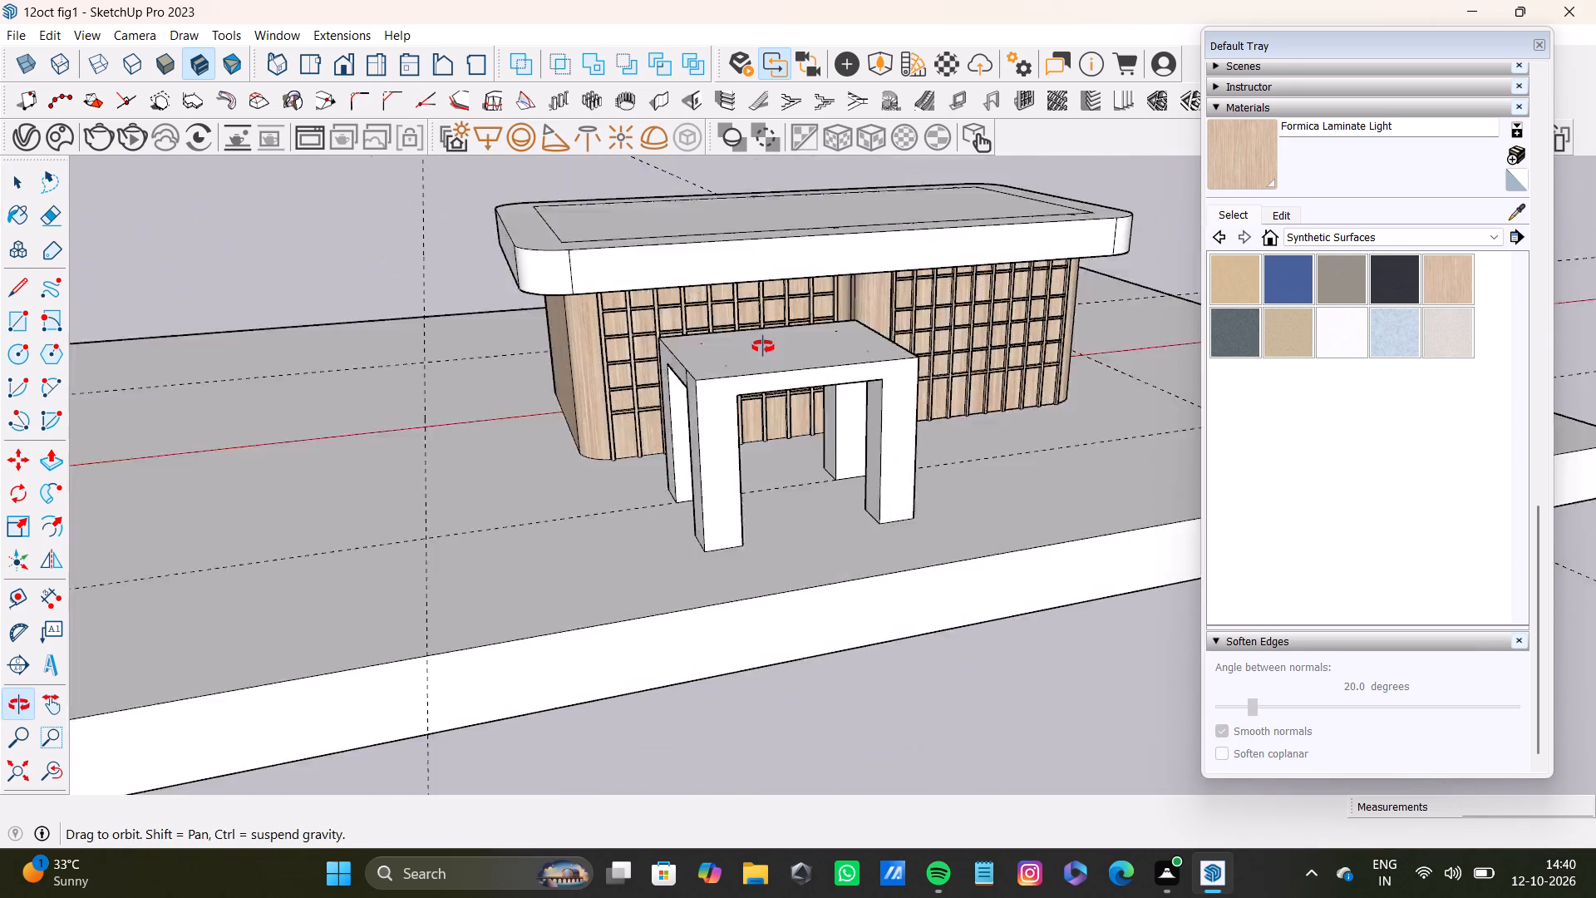
pyautogui.moveTo(763, 347); pyautogui.dragTo(984, 379, button='middle')
pyautogui.scroll(10, 864, 417)
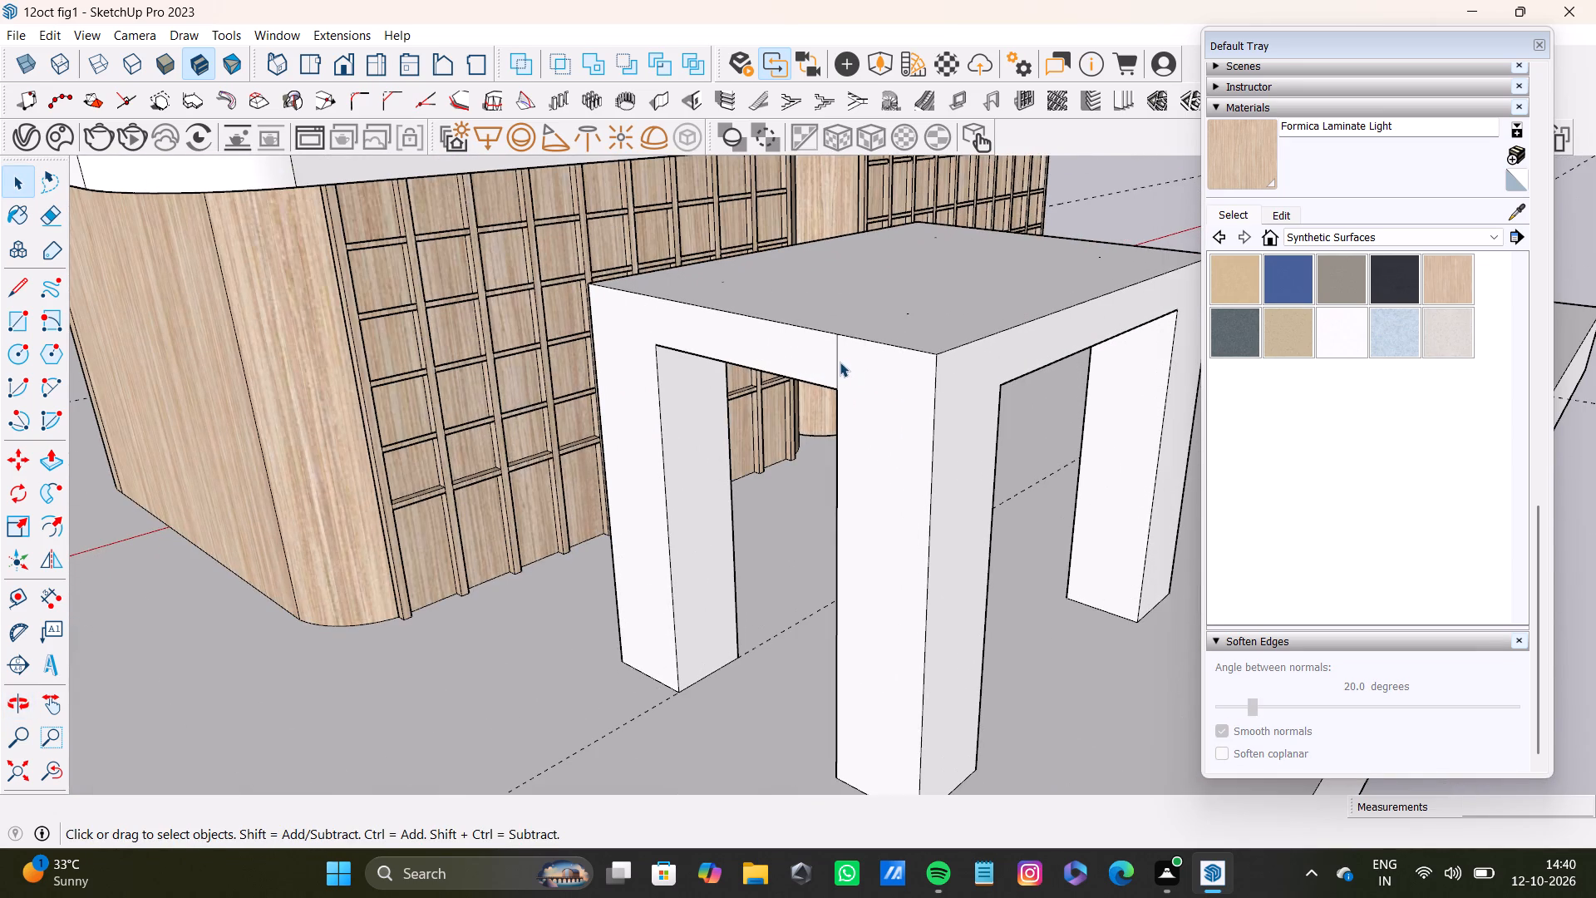
pyautogui.click(840, 362)
pyautogui.press('Delete')
# Push/Pull the seat's underside slightly downward to thicken the seat slab between the legs.
pyautogui.scroll(-12, 1001, 302)
pyautogui.keyDown('shift'); pyautogui.moveTo(1083, 412); pyautogui.dragTo(712, 511, button='middle'); pyautogui.keyUp('shift')
pyautogui.scroll(-4, 736, 465)
pyautogui.keyDown('shift'); pyautogui.scroll(1, 742, 458); pyautogui.keyUp('shift')
pyautogui.keyDown('shift'); pyautogui.moveTo(742, 458); pyautogui.dragTo(727, 530, button='middle'); pyautogui.keyUp('shift')
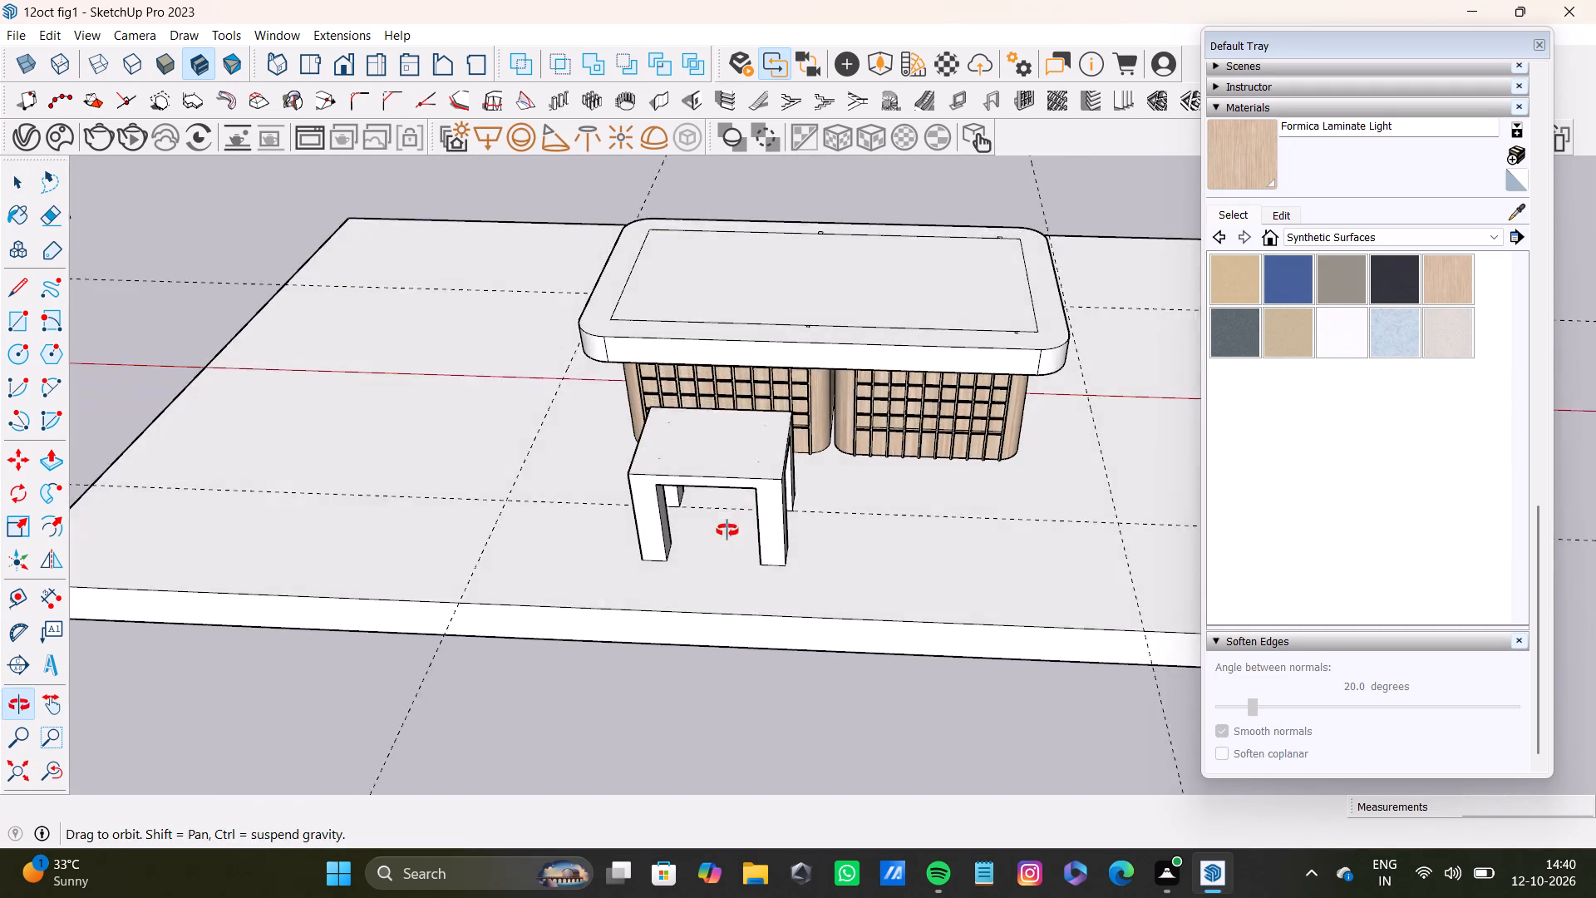
pyautogui.keyDown('shift'); pyautogui.moveTo(727, 530); pyautogui.dragTo(725, 537, button='middle'); pyautogui.keyUp('shift')
pyautogui.scroll(4, 628, 456)
pyautogui.moveTo(646, 447); pyautogui.dragTo(901, 397, button='middle')
pyautogui.scroll(-3, 933, 399)
pyautogui.moveTo(933, 427); pyautogui.dragTo(884, 321, button='middle')
pyautogui.scroll(4, 898, 377)
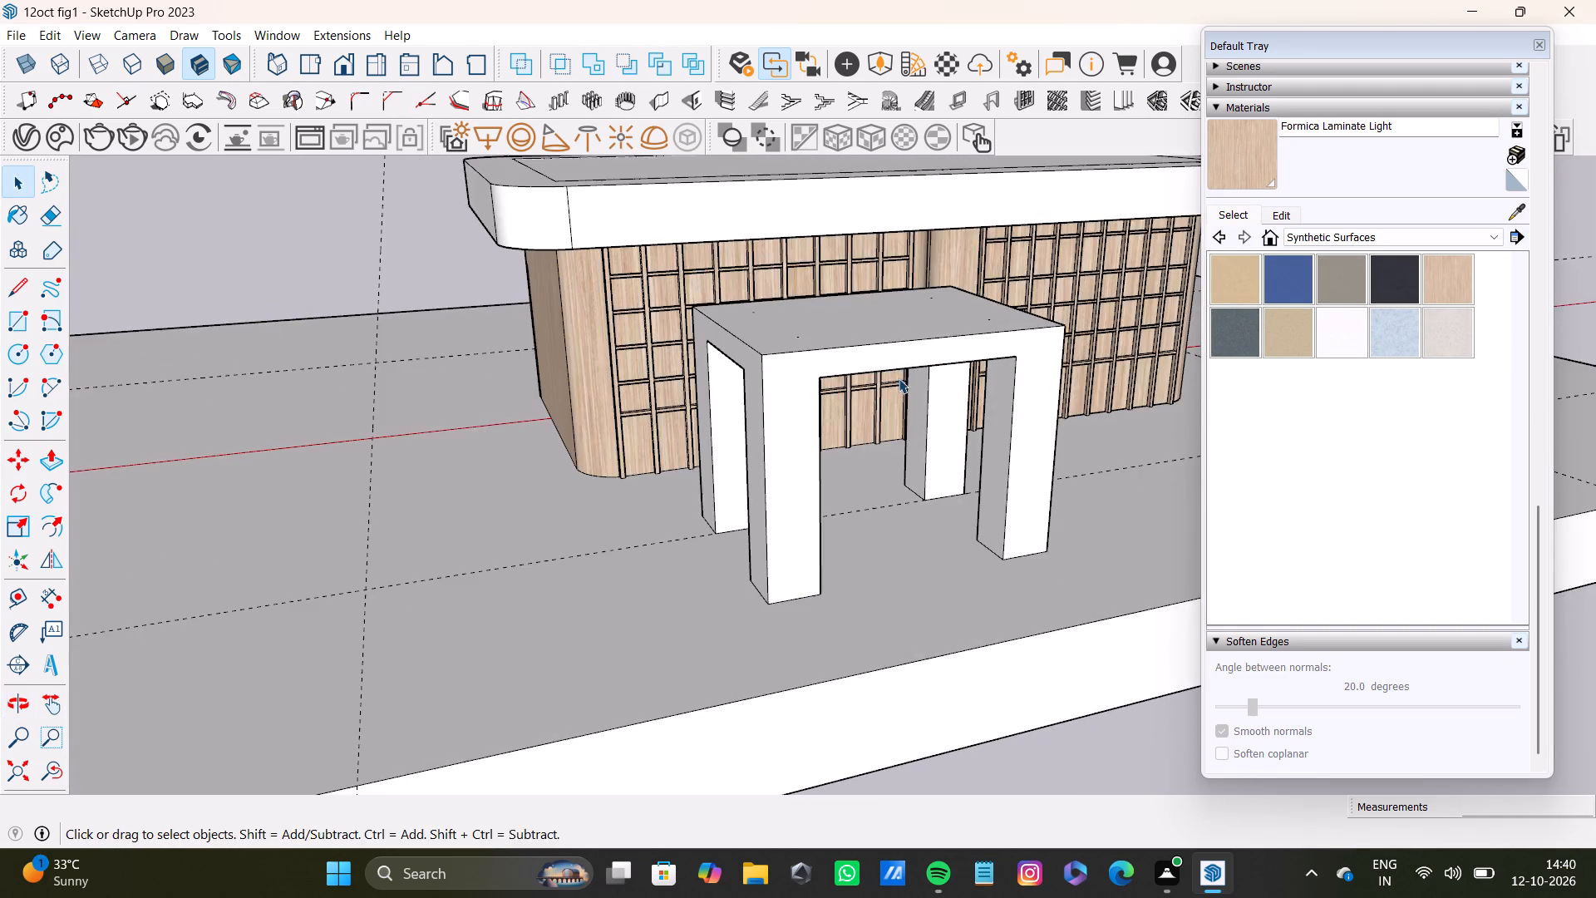
pyautogui.moveTo(901, 378); pyautogui.dragTo(857, 229, button='middle')
pyautogui.scroll(4, 858, 230)
pyautogui.keyDown('shift'); pyautogui.moveTo(830, 226); pyautogui.dragTo(767, 392, button='middle'); pyautogui.keyUp('shift')
pyautogui.click(736, 389)
pyautogui.press('p')
pyautogui.moveTo(743, 385); pyautogui.dragTo(743, 398)
pyautogui.press('space')
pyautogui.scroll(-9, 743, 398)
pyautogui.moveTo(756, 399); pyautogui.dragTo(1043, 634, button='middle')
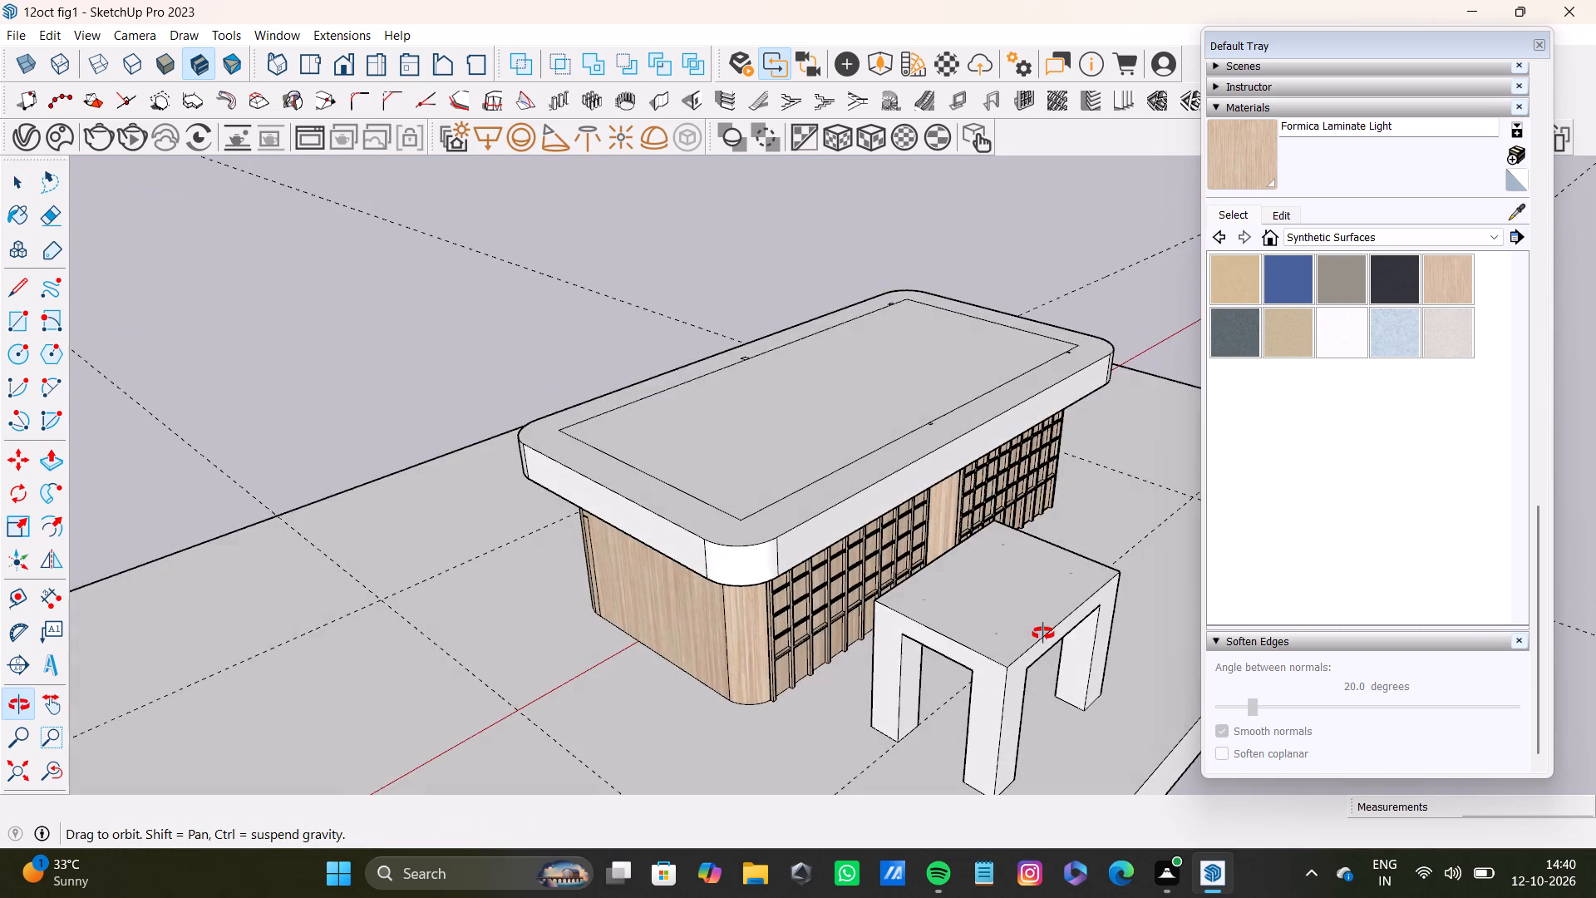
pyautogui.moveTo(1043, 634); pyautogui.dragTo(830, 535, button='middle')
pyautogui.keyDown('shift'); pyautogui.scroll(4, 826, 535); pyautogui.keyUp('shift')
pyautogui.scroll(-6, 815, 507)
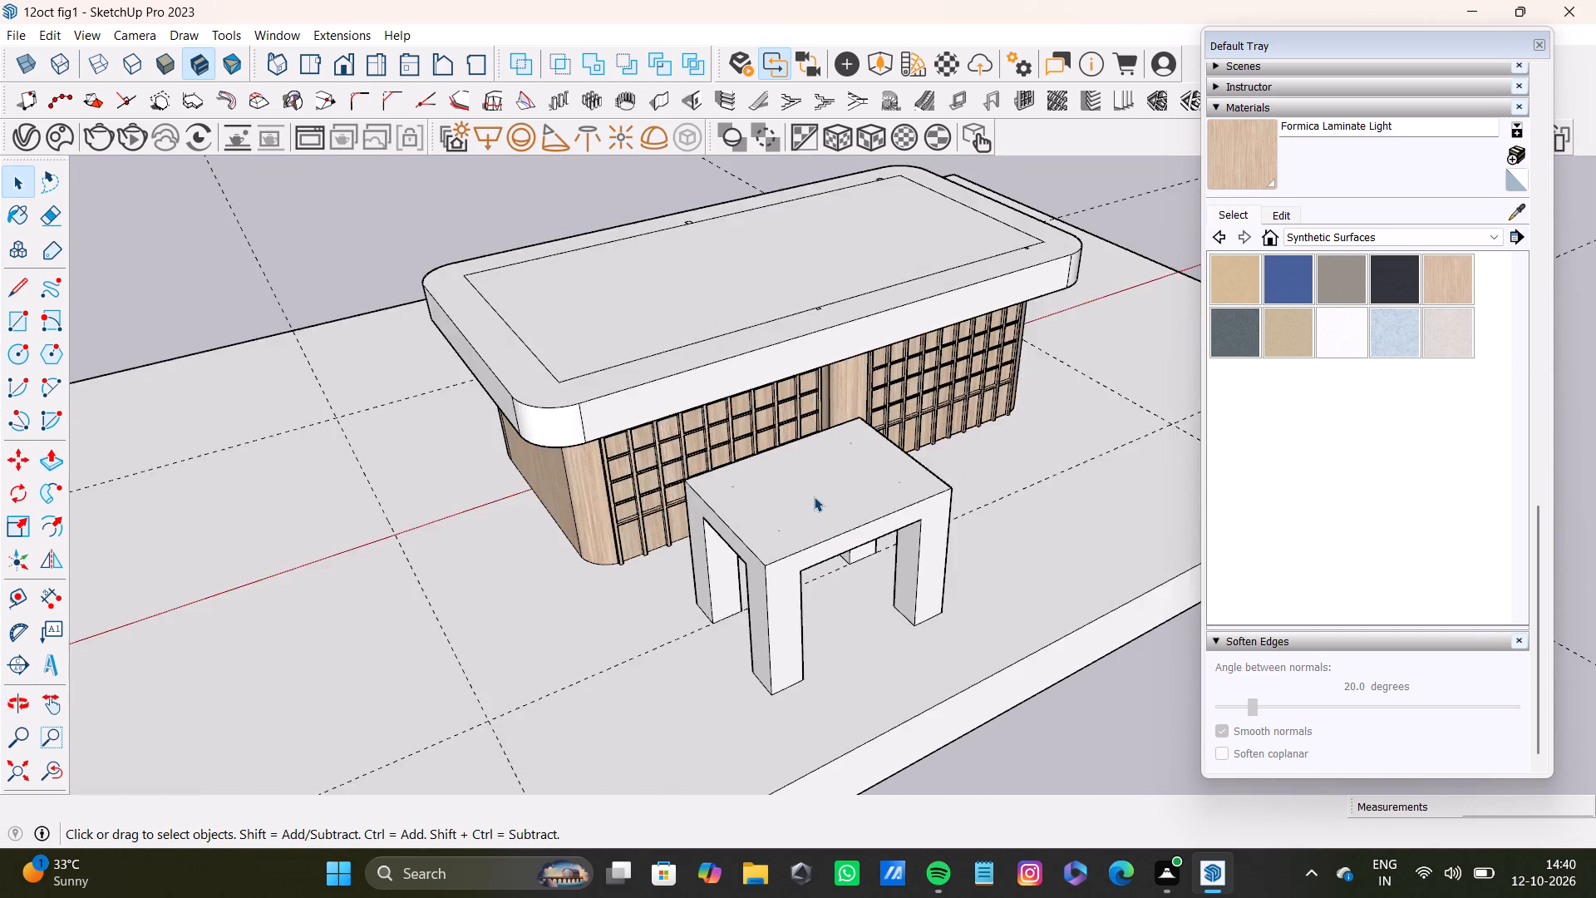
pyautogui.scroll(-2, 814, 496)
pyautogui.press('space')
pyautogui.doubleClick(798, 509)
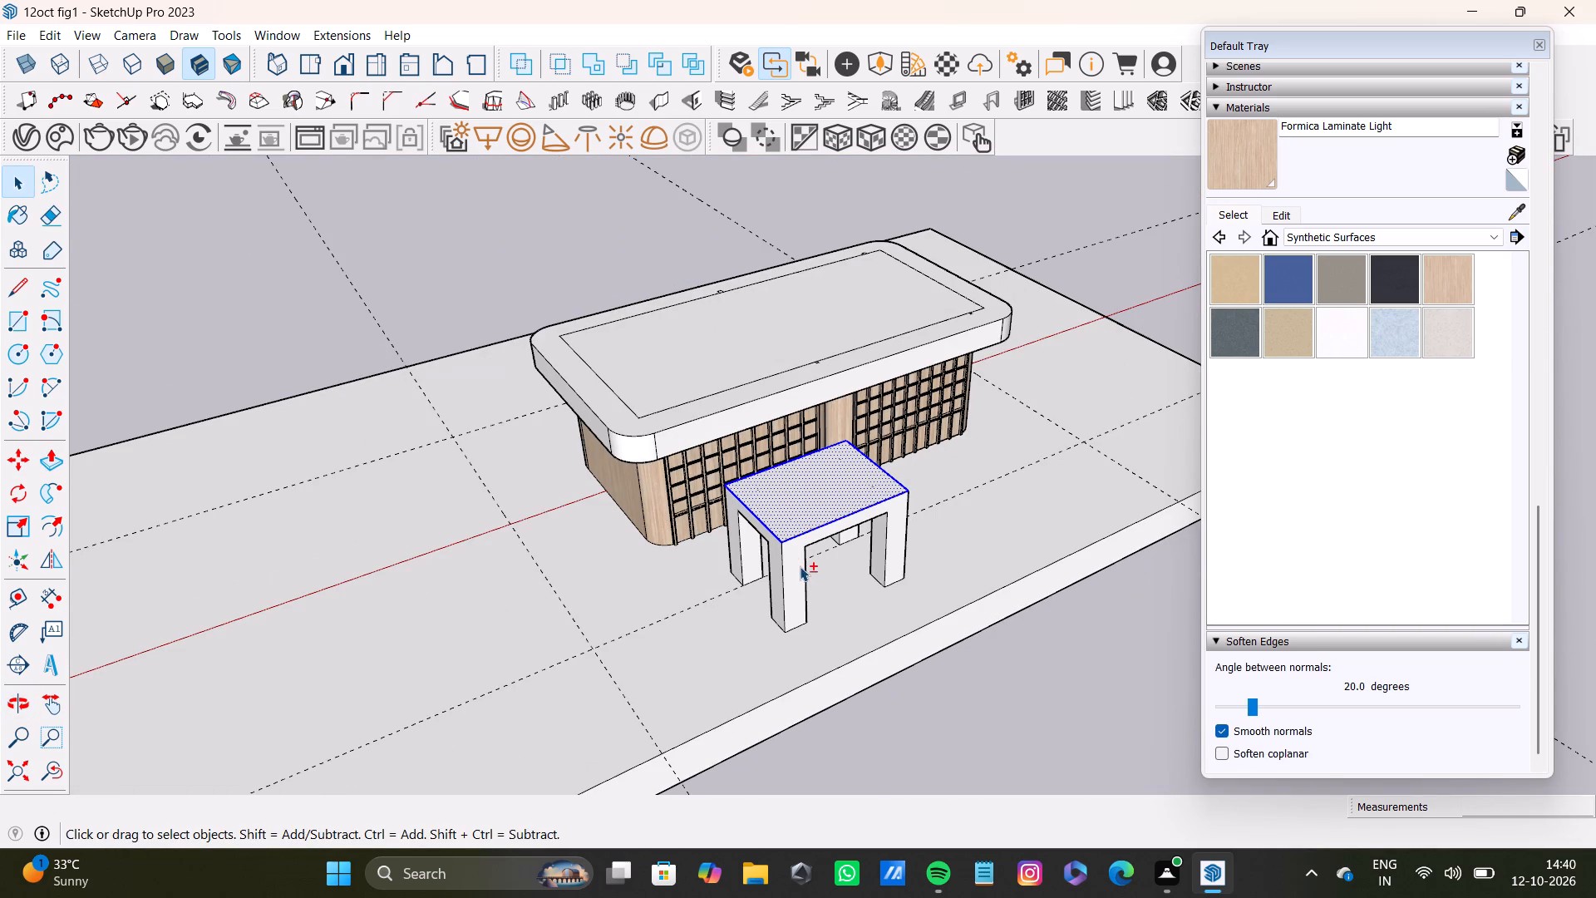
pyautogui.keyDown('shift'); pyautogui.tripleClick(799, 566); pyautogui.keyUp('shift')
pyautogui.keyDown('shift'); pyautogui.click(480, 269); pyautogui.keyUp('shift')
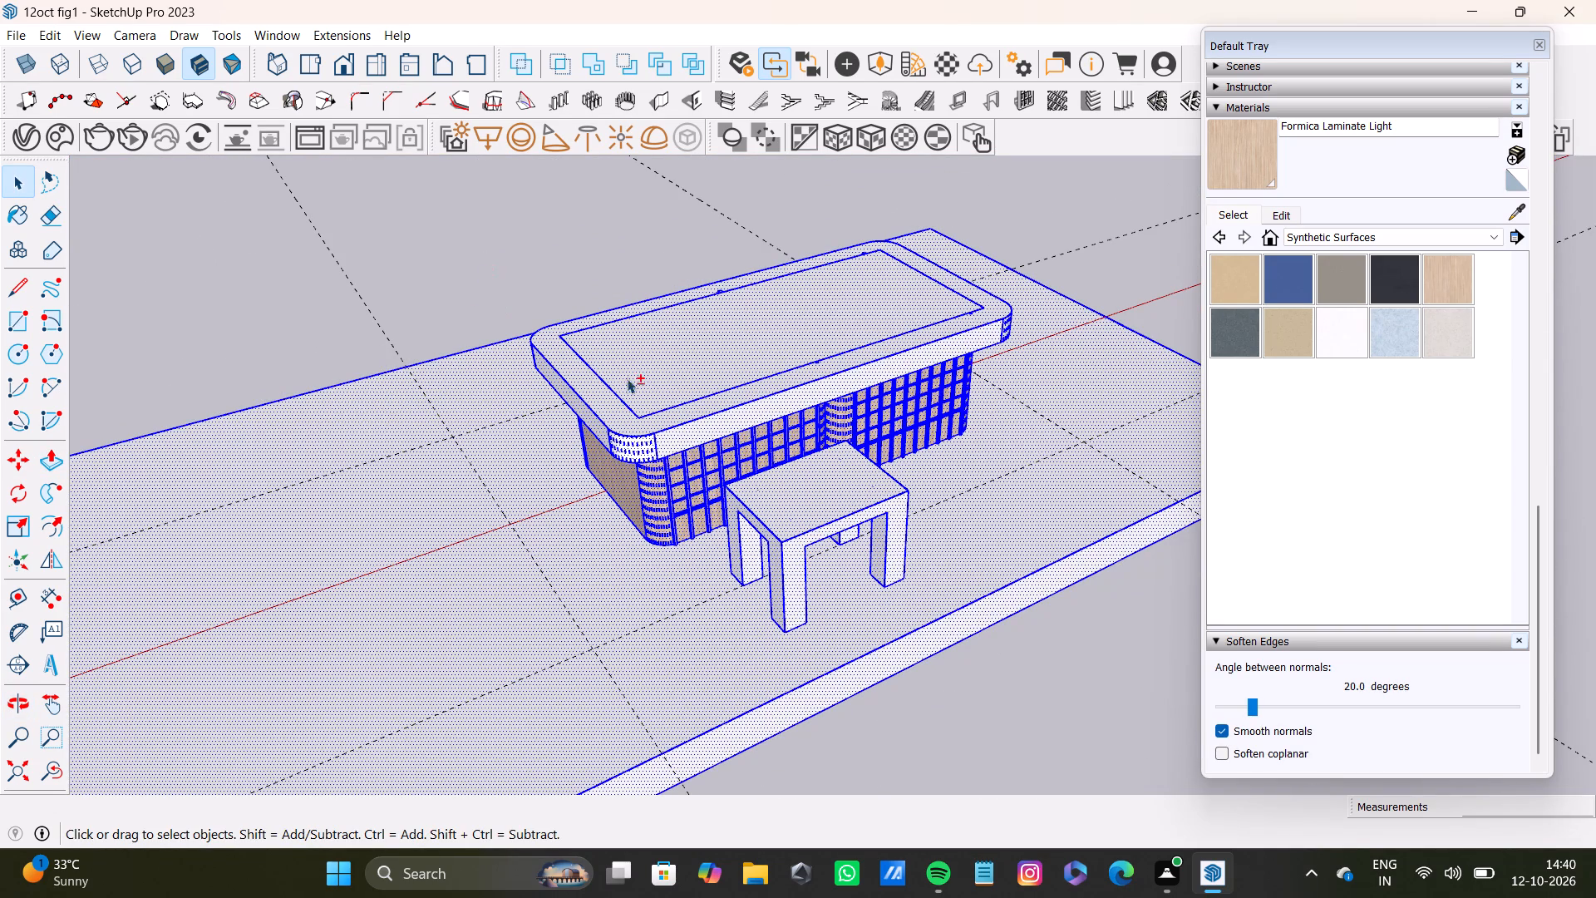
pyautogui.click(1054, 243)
# Select the seat's top, outer, room-set-end and table-facing faces with their edges, plus a table-side leg's inner face.
pyautogui.keyDown('shift'); pyautogui.doubleClick(790, 512); pyautogui.keyUp('shift')
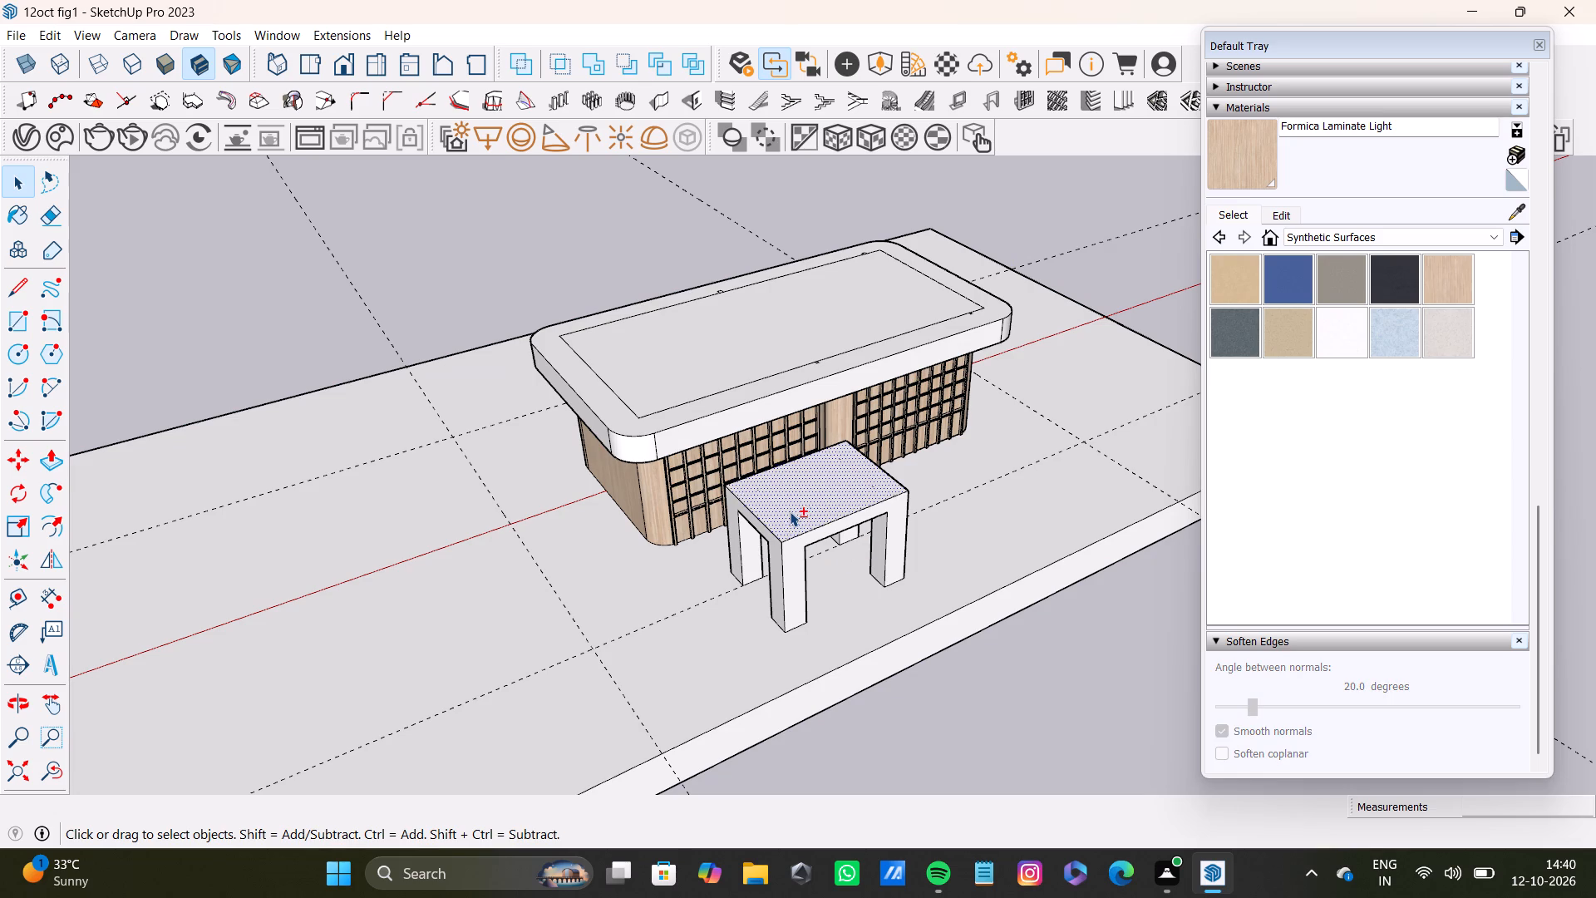
pyautogui.keyDown('shift'); pyautogui.click(793, 552); pyautogui.keyUp('shift')
pyautogui.keyDown('shift'); pyautogui.moveTo(793, 552); pyautogui.dragTo(788, 560); pyautogui.keyUp('shift')
pyautogui.keyDown('shift'); pyautogui.scroll(4, 769, 580); pyautogui.keyUp('shift')
pyautogui.moveTo(778, 571); pyautogui.dragTo(852, 547, button='middle')
pyautogui.scroll(4, 842, 550)
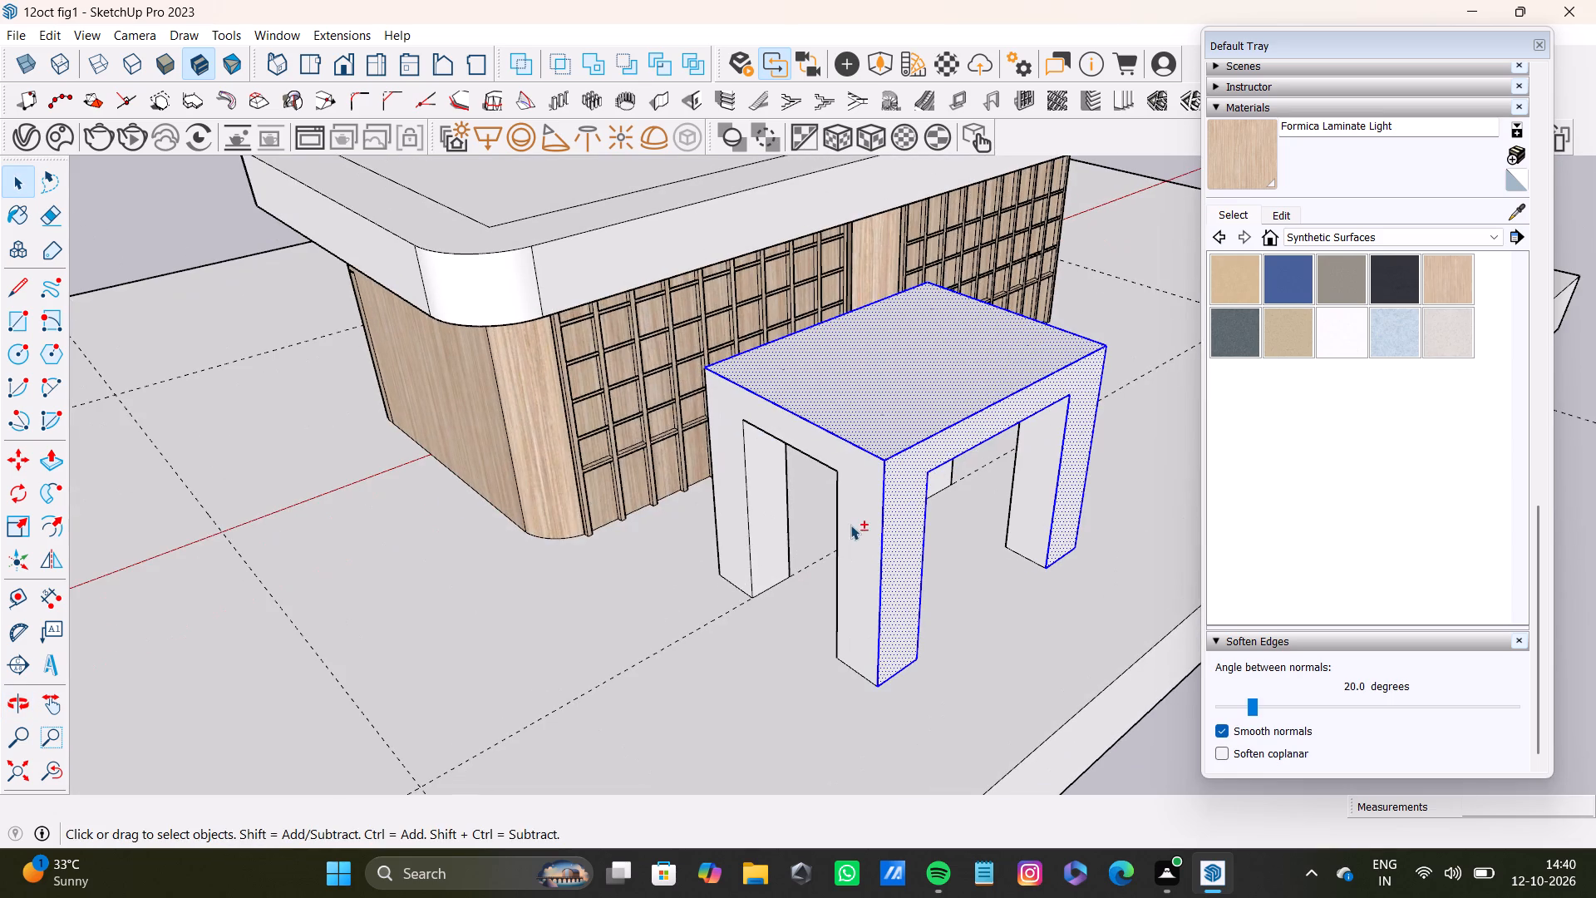
pyautogui.keyDown('shift'); pyautogui.doubleClick(850, 525); pyautogui.keyUp('shift')
pyautogui.moveTo(840, 535); pyautogui.dragTo(1150, 525, button='middle')
pyautogui.keyDown('shift'); pyautogui.scroll(3, 990, 504); pyautogui.keyUp('shift')
pyautogui.keyDown('shift'); pyautogui.moveTo(988, 449); pyautogui.dragTo(1021, 707, button='middle'); pyautogui.keyUp('shift')
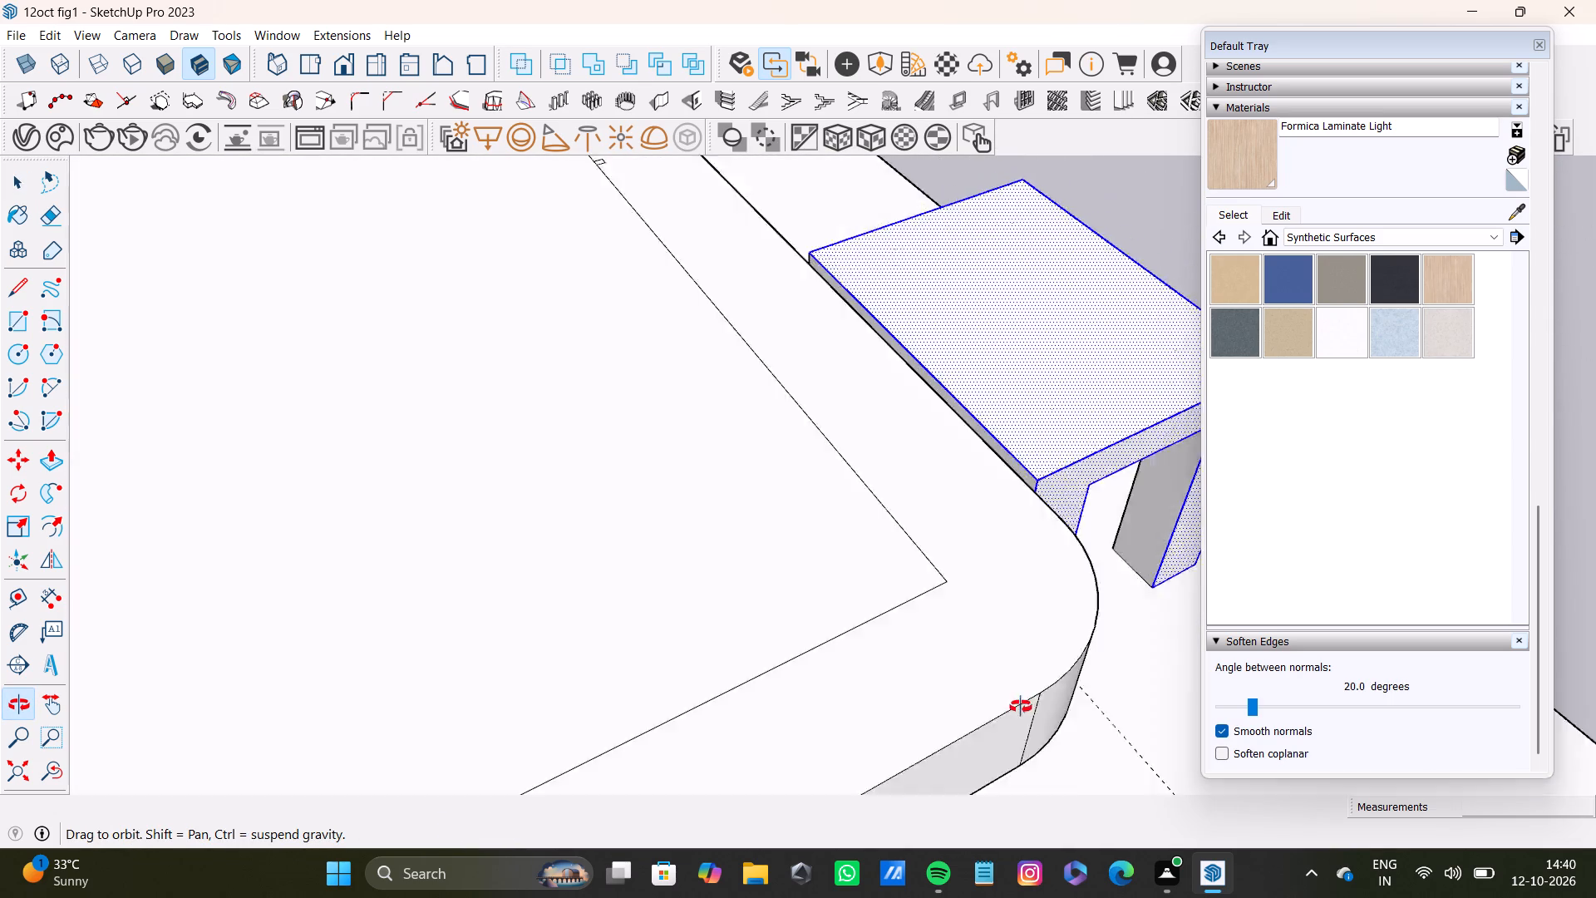
pyautogui.keyDown('shift'); pyautogui.moveTo(1021, 707); pyautogui.dragTo(1057, 696, button='middle'); pyautogui.keyUp('shift')
pyautogui.keyDown('shift'); pyautogui.scroll(7, 1027, 639); pyautogui.keyUp('shift')
pyautogui.keyDown('shift'); pyautogui.doubleClick(1000, 538); pyautogui.keyUp('shift')
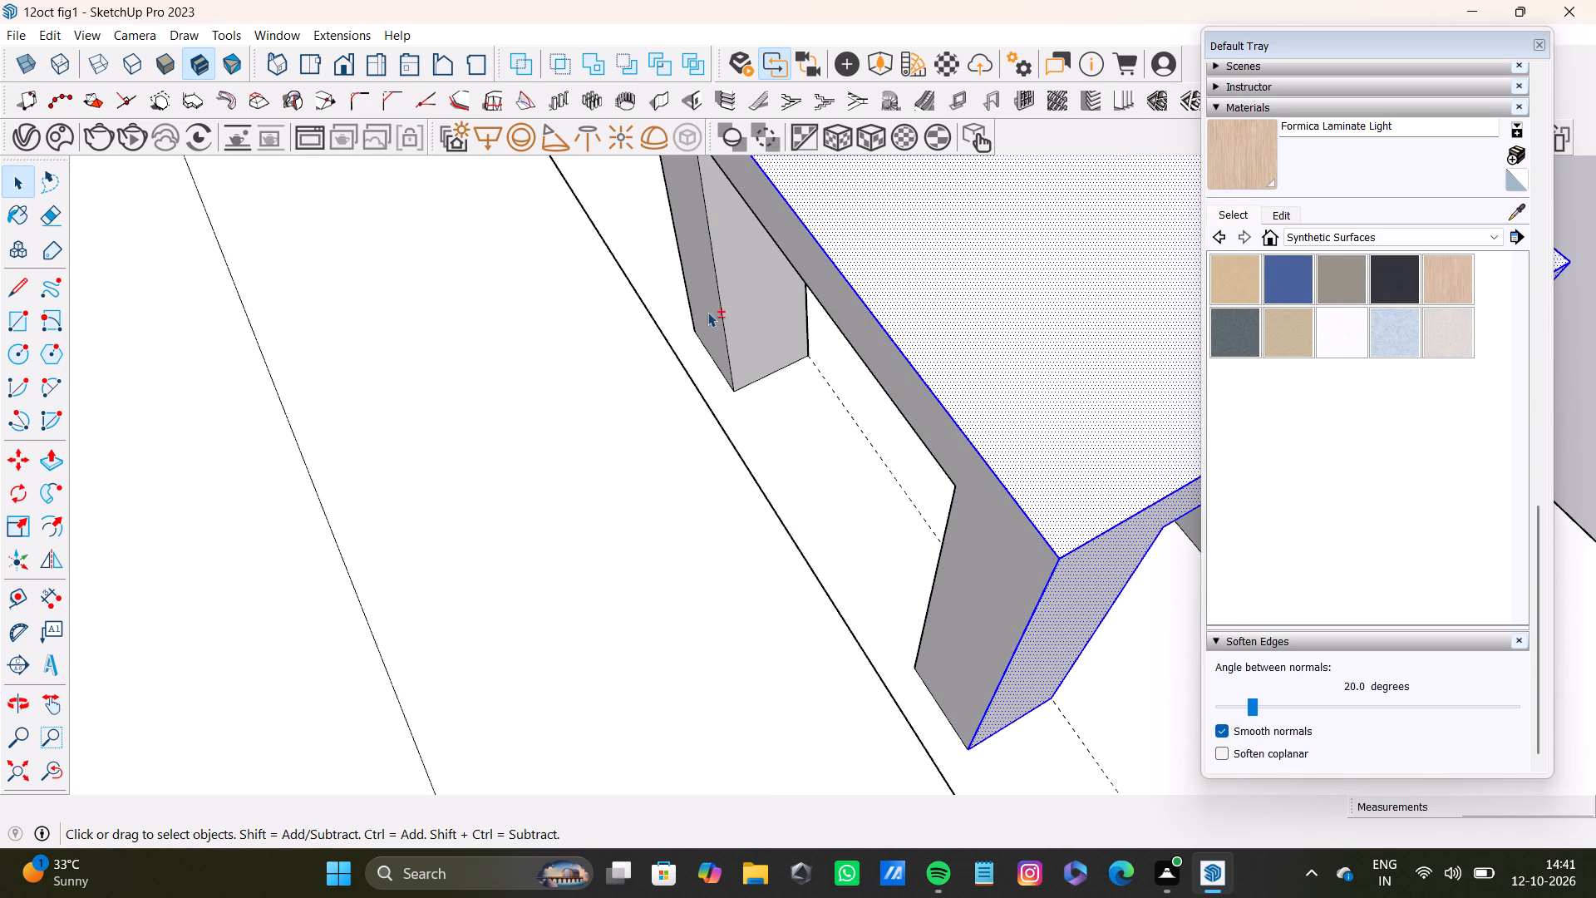
pyautogui.keyDown('shift'); pyautogui.doubleClick(749, 289); pyautogui.keyUp('shift')
pyautogui.keyDown('shift'); pyautogui.doubleClick(714, 300); pyautogui.keyUp('shift')
# Add the seat's remaining outer-side leg faces, underside and inner leg faces to the selection.
pyautogui.scroll(-2, 1127, 452)
pyautogui.moveTo(1166, 481); pyautogui.dragTo(893, 385, button='middle')
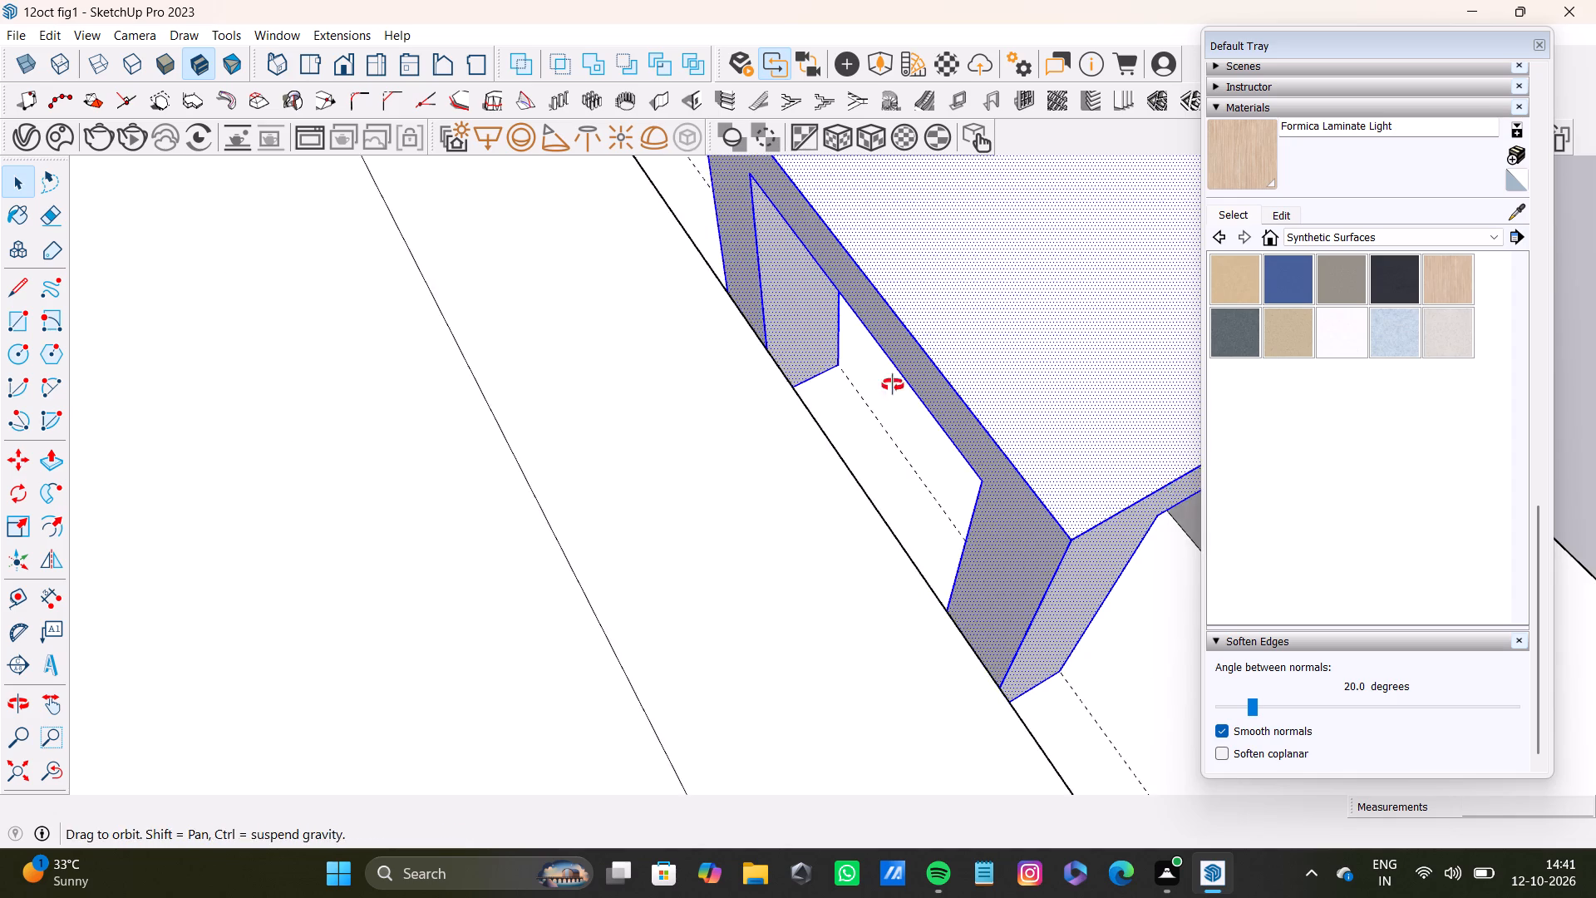
pyautogui.moveTo(893, 385); pyautogui.dragTo(540, 248, button='middle')
pyautogui.moveTo(992, 450); pyautogui.dragTo(919, 215, button='middle')
pyautogui.keyDown('shift'); pyautogui.doubleClick(766, 392); pyautogui.keyUp('shift')
pyautogui.keyDown('shift'); pyautogui.doubleClick(822, 250); pyautogui.keyUp('shift')
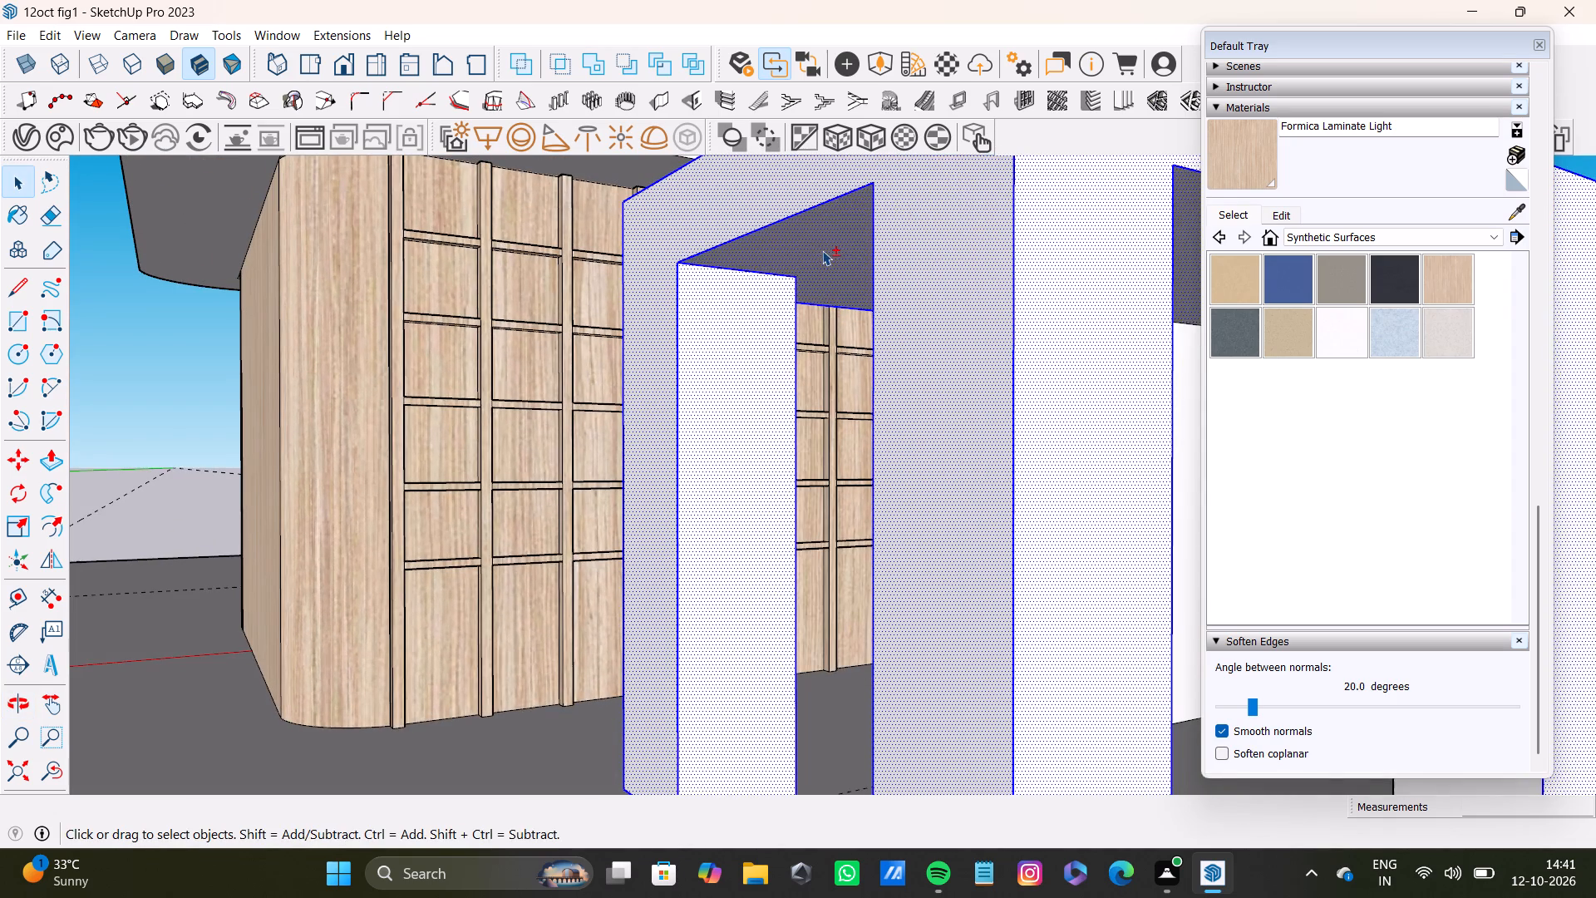
pyautogui.keyDown('shift'); pyautogui.scroll(-5, 860, 318); pyautogui.keyUp('shift')
pyautogui.keyDown('shift'); pyautogui.moveTo(961, 421); pyautogui.dragTo(640, 397, button='middle'); pyautogui.keyUp('shift')
pyautogui.keyDown('shift'); pyautogui.scroll(3, 835, 397); pyautogui.keyUp('shift')
pyautogui.keyDown('shift'); pyautogui.doubleClick(838, 395); pyautogui.keyUp('shift')
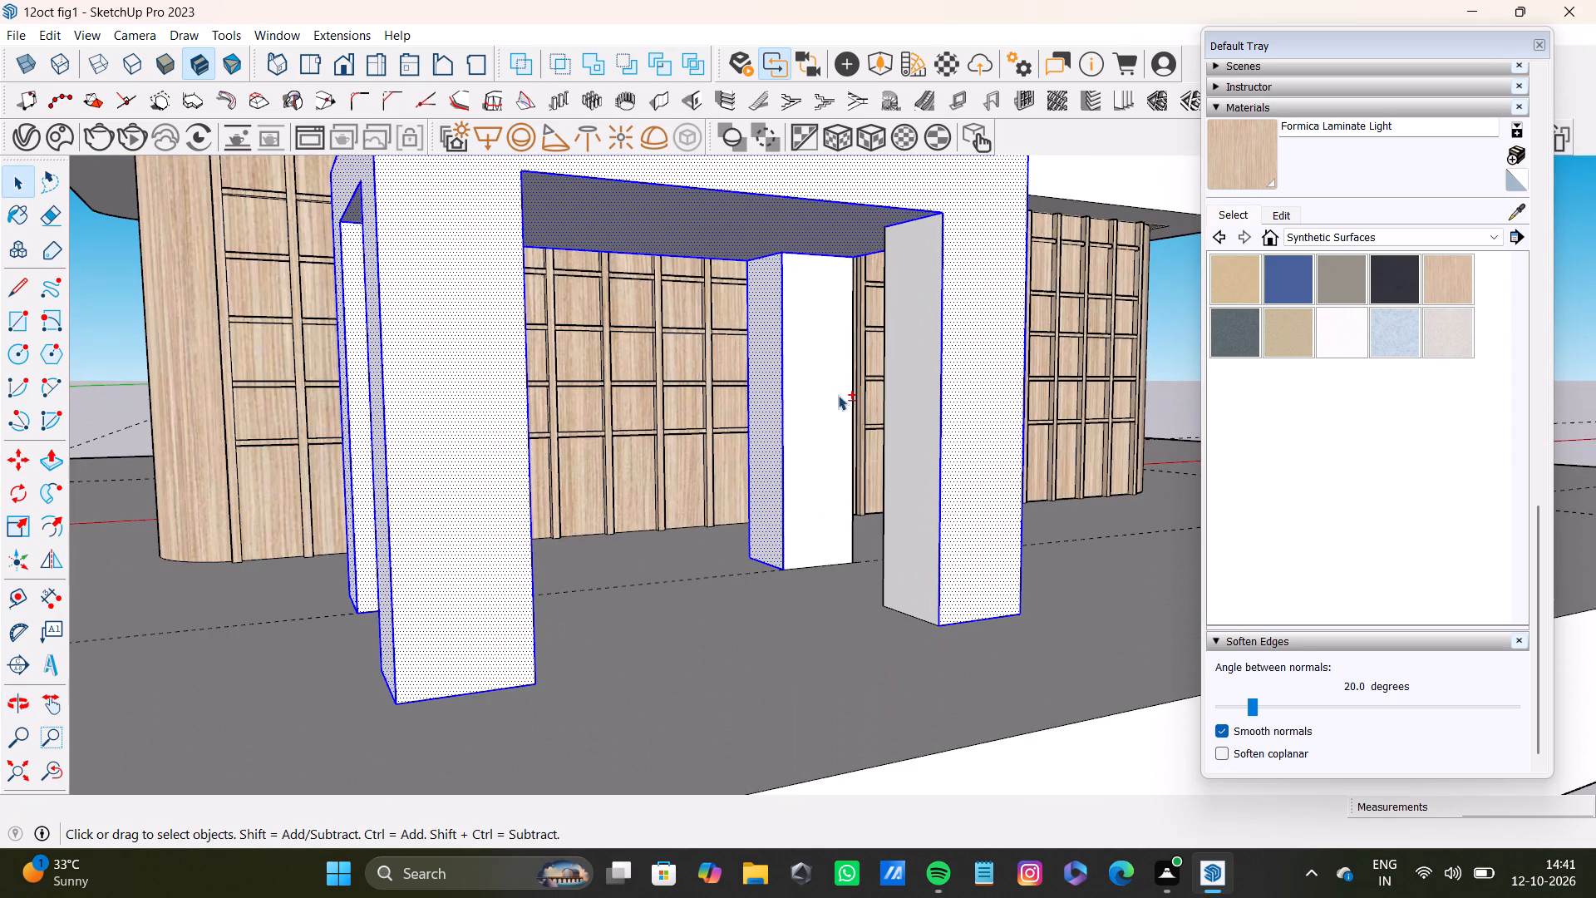
pyautogui.keyDown('shift'); pyautogui.doubleClick(928, 420); pyautogui.keyUp('shift')
pyautogui.keyDown('shift'); pyautogui.scroll(-5, 923, 432); pyautogui.keyUp('shift')
pyautogui.keyDown('shift'); pyautogui.moveTo(902, 447); pyautogui.dragTo(1135, 391, button='middle'); pyautogui.keyUp('shift')
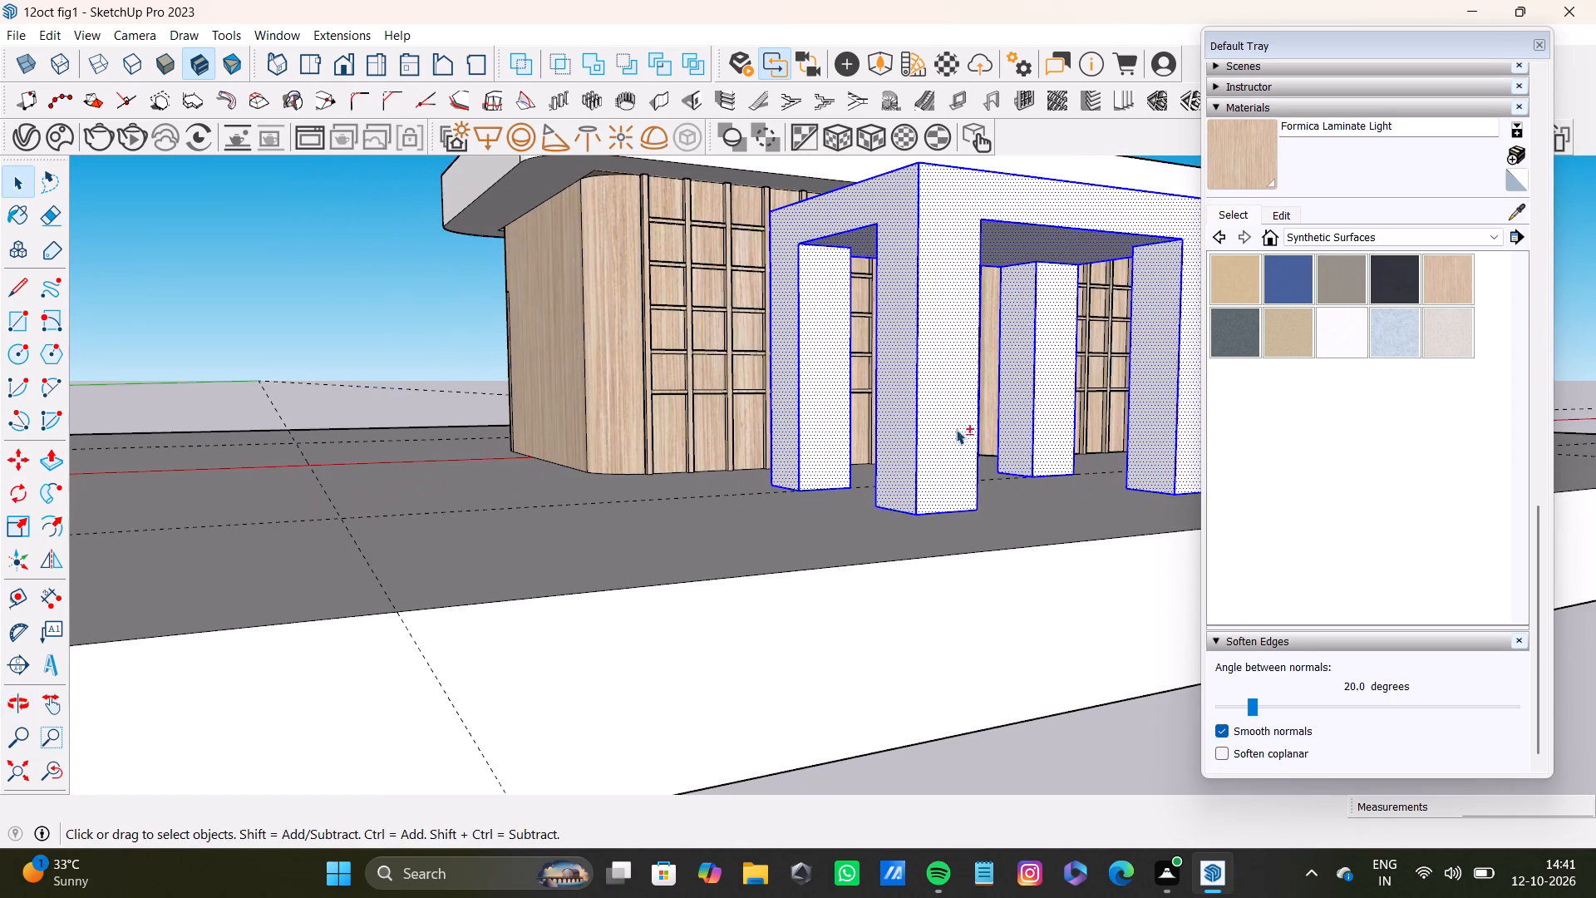
pyautogui.moveTo(957, 428); pyautogui.dragTo(967, 427, button='middle')
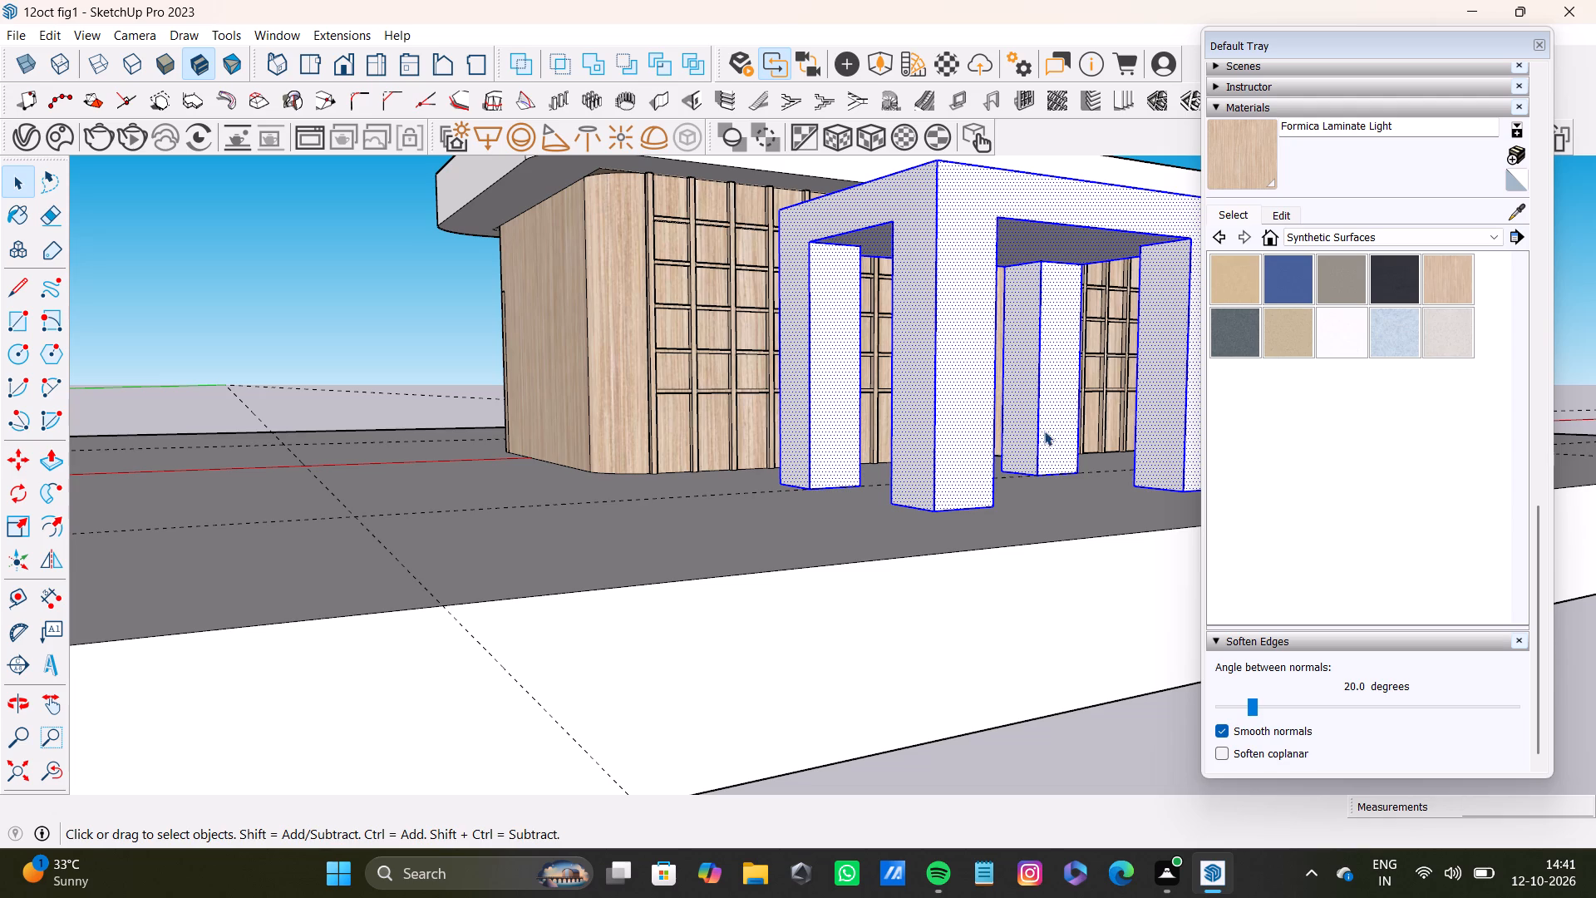
# Complete the whole-seat selection with the inner leg faces still unselected on the opposite side.
pyautogui.scroll(-6, 1022, 400)
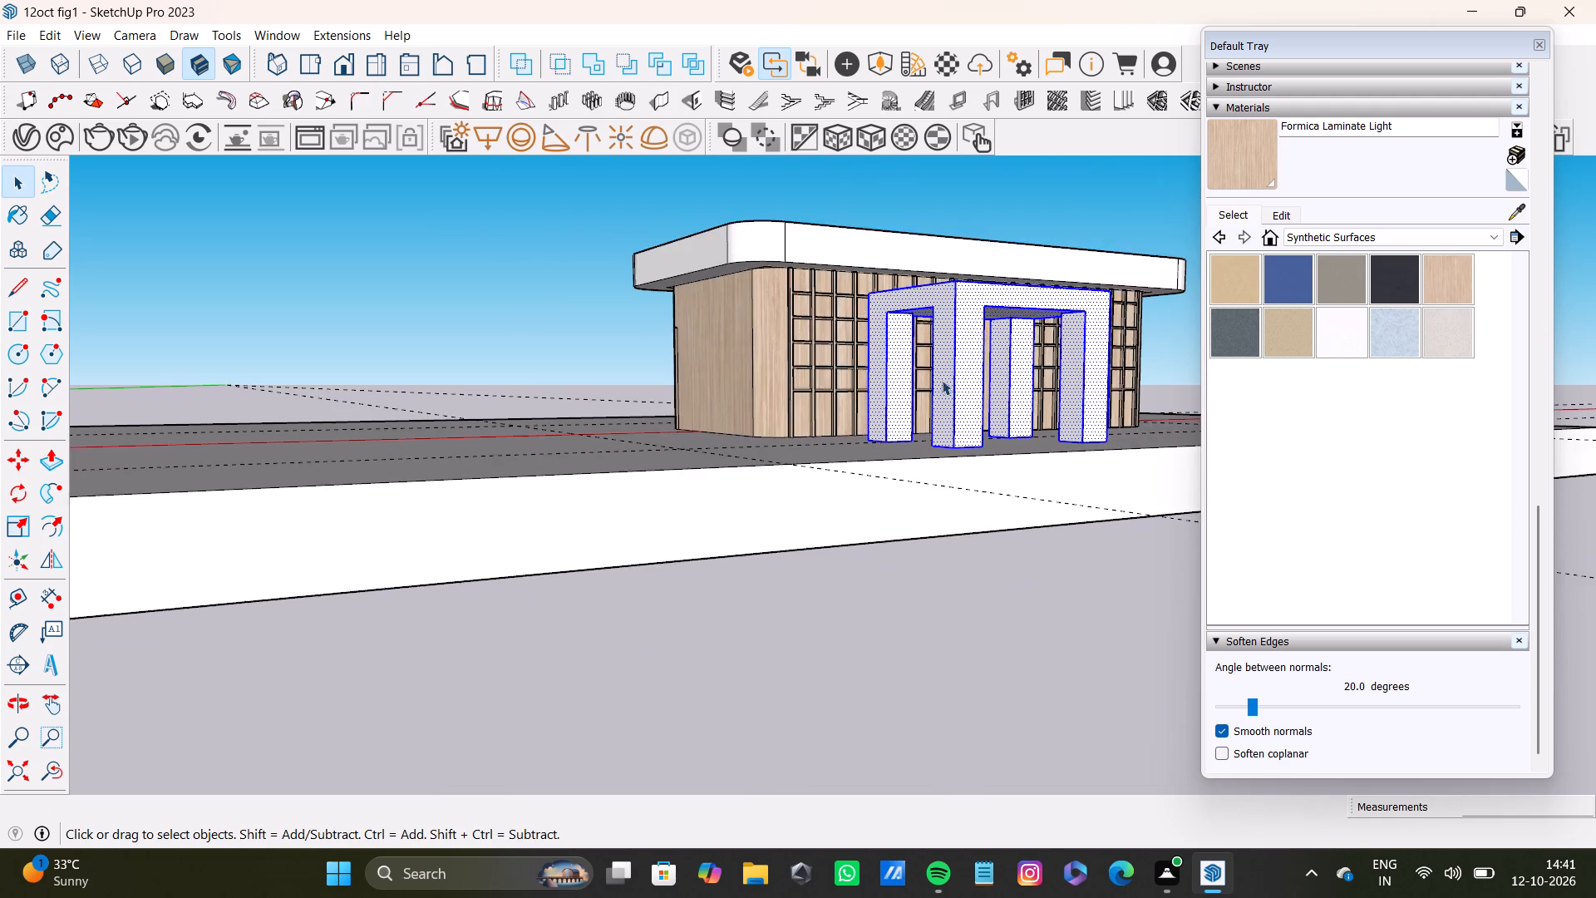
pyautogui.scroll(-8, 942, 380)
pyautogui.keyDown('shift'); pyautogui.moveTo(963, 351); pyautogui.dragTo(770, 440, button='middle'); pyautogui.keyUp('shift')
pyautogui.scroll(8, 913, 502)
pyautogui.moveTo(822, 349); pyautogui.dragTo(799, 274, button='middle')
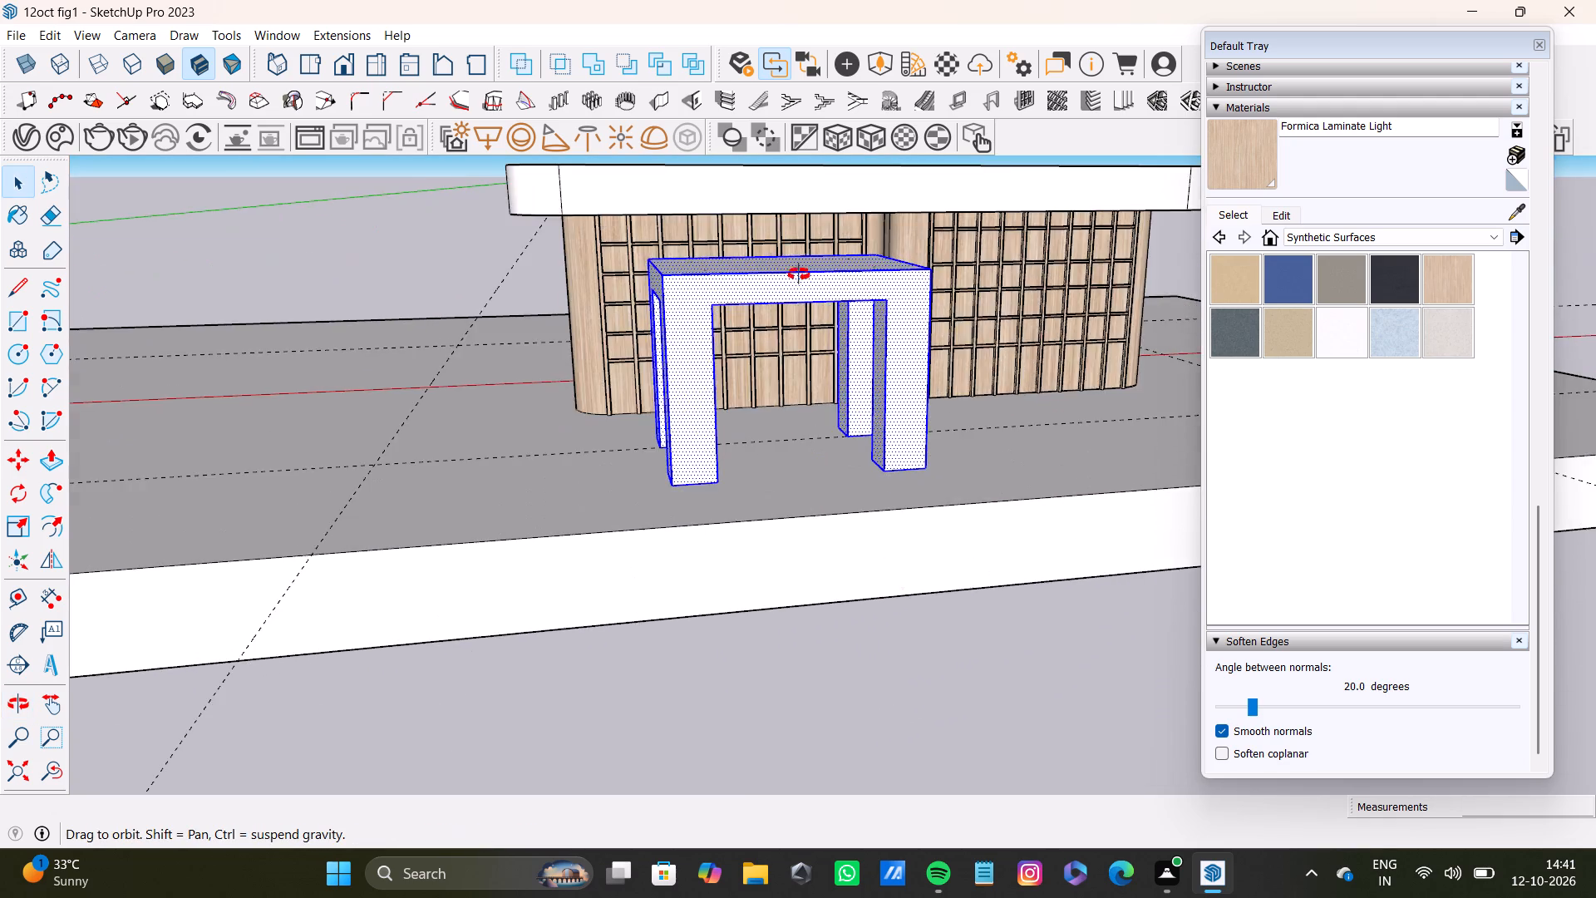
pyautogui.moveTo(799, 274); pyautogui.dragTo(463, 320, button='middle')
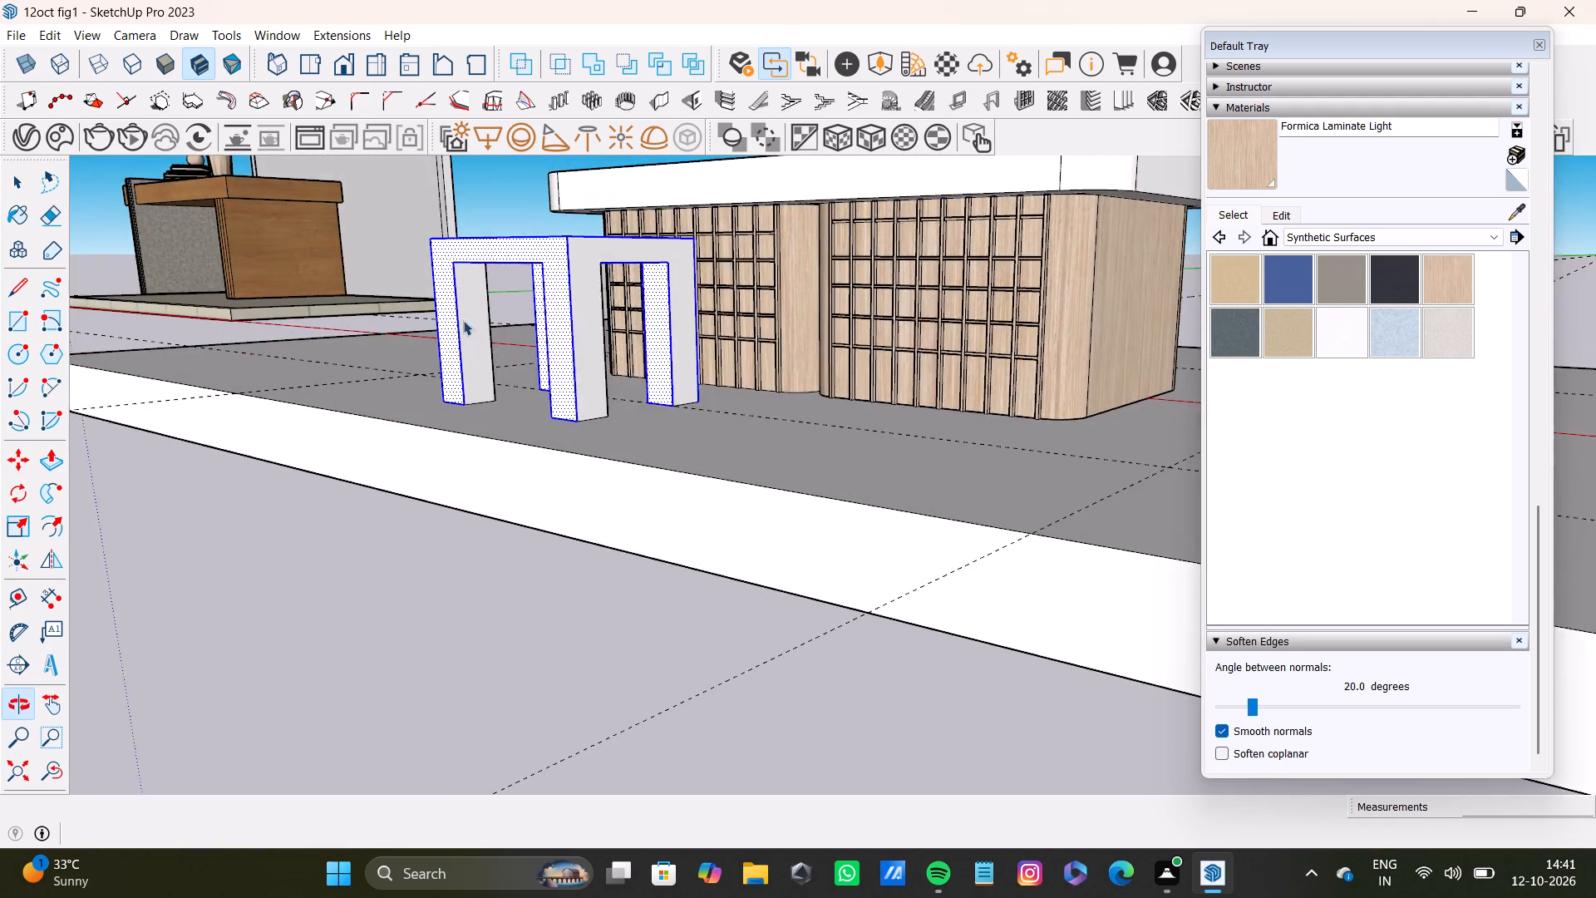
pyautogui.keyDown('shift'); pyautogui.scroll(4, 465, 317); pyautogui.keyUp('shift')
pyautogui.keyDown('shift'); pyautogui.doubleClick(475, 310); pyautogui.keyUp('shift')
pyautogui.keyDown('shift'); pyautogui.doubleClick(652, 303); pyautogui.keyUp('shift')
pyautogui.keyDown('shift'); pyautogui.scroll(-4, 663, 316); pyautogui.keyUp('shift')
pyautogui.moveTo(659, 329); pyautogui.dragTo(958, 498, button='middle')
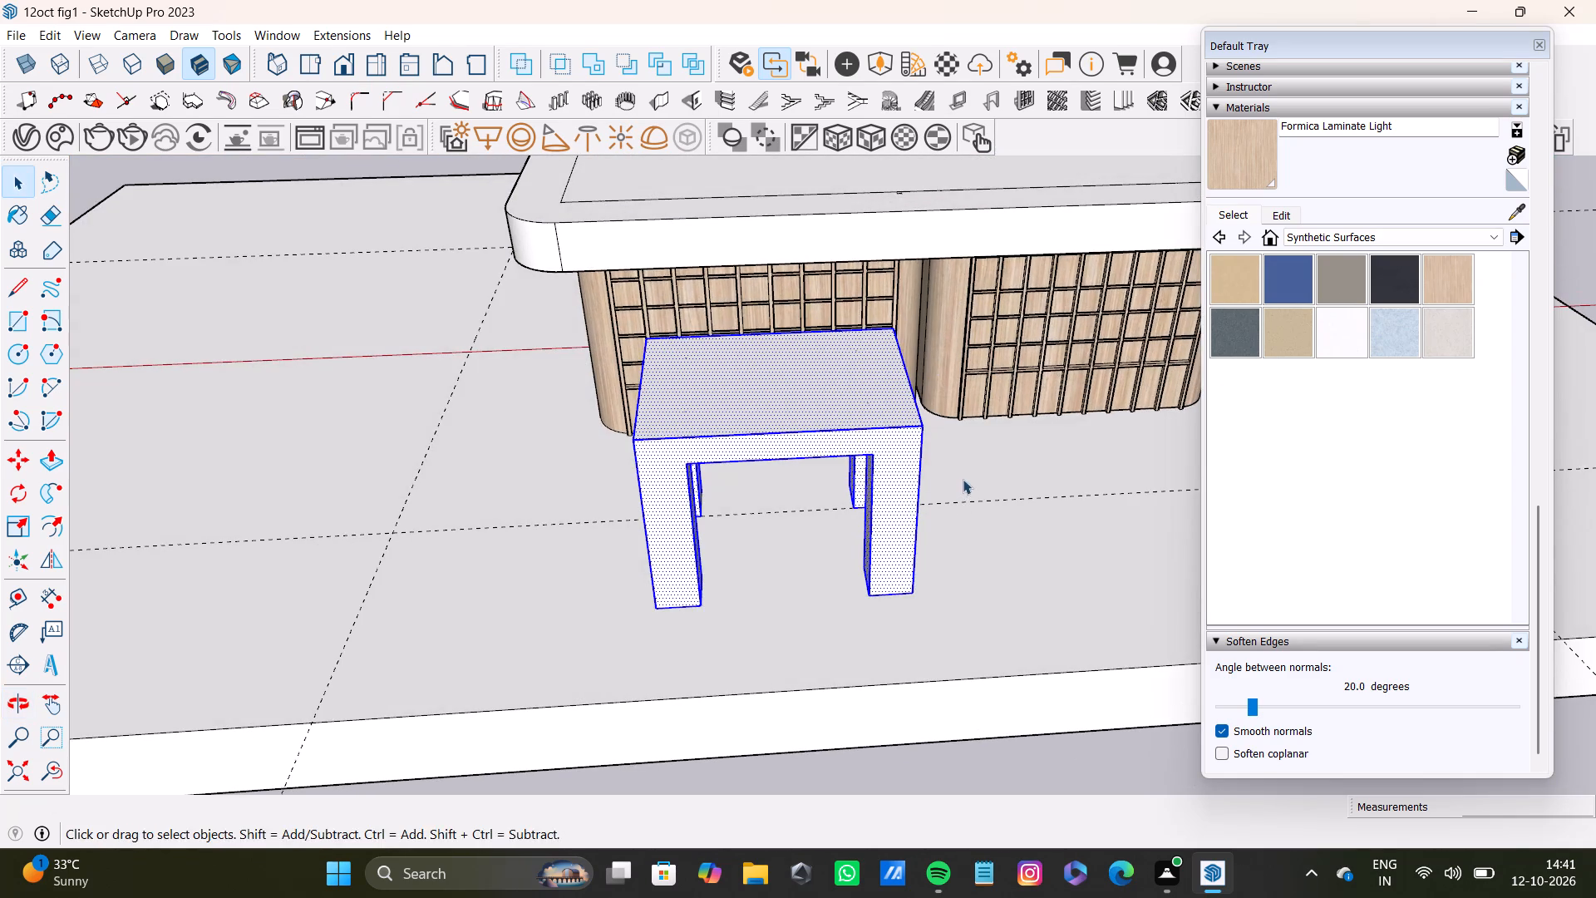
# Copy the selected seat about 2' 8 5/8" along the red axis to make a second front seat.
pyautogui.press('m')
pyautogui.keyDown('ctrl'); pyautogui.click(657, 610); pyautogui.keyUp('ctrl')
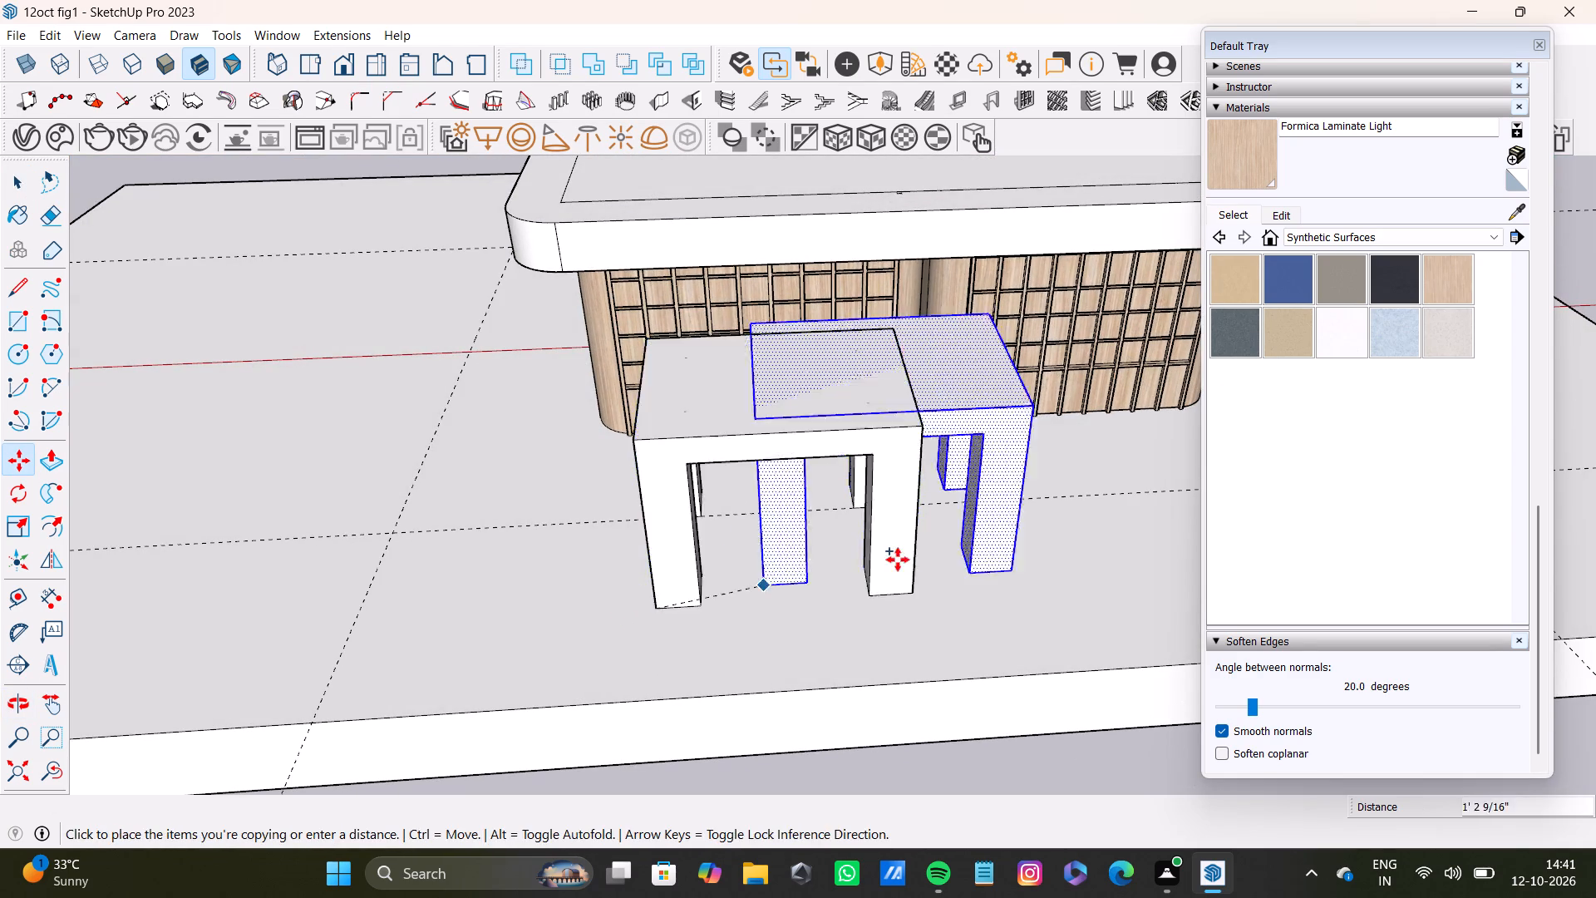
pyautogui.scroll(-3, 900, 558)
pyautogui.keyDown('shift'); pyautogui.moveTo(1045, 560); pyautogui.dragTo(697, 613, button='middle'); pyautogui.keyUp('shift')
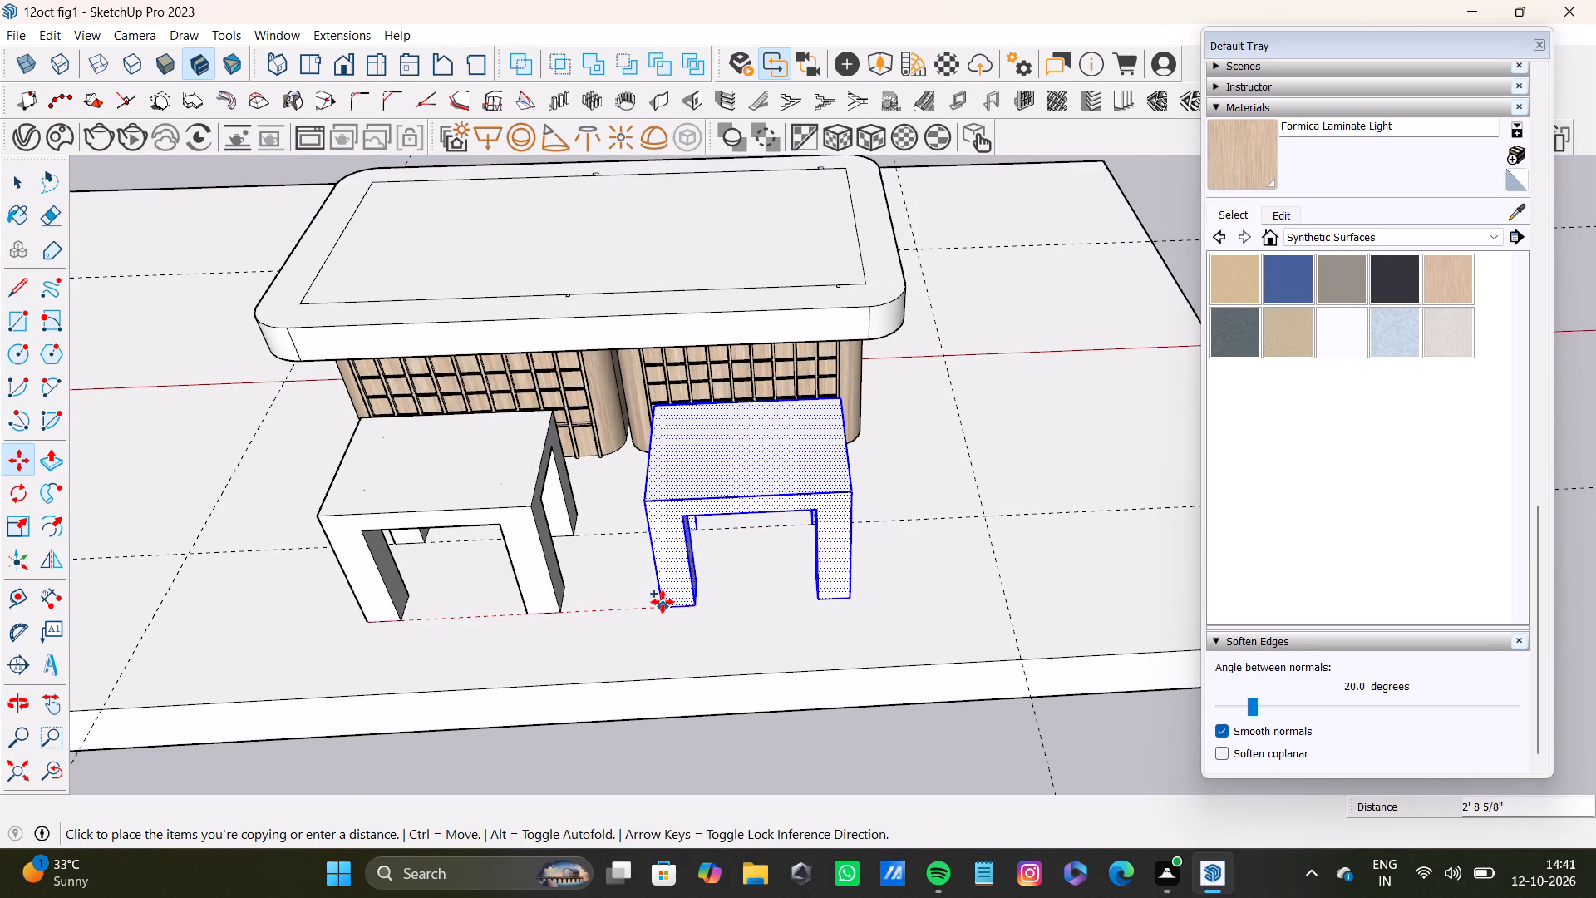
pyautogui.click(663, 602)
# Examine the two front seats' position and height against the table from several sides.
pyautogui.scroll(-4, 663, 604)
pyautogui.moveTo(663, 604); pyautogui.dragTo(1255, 341, button='middle')
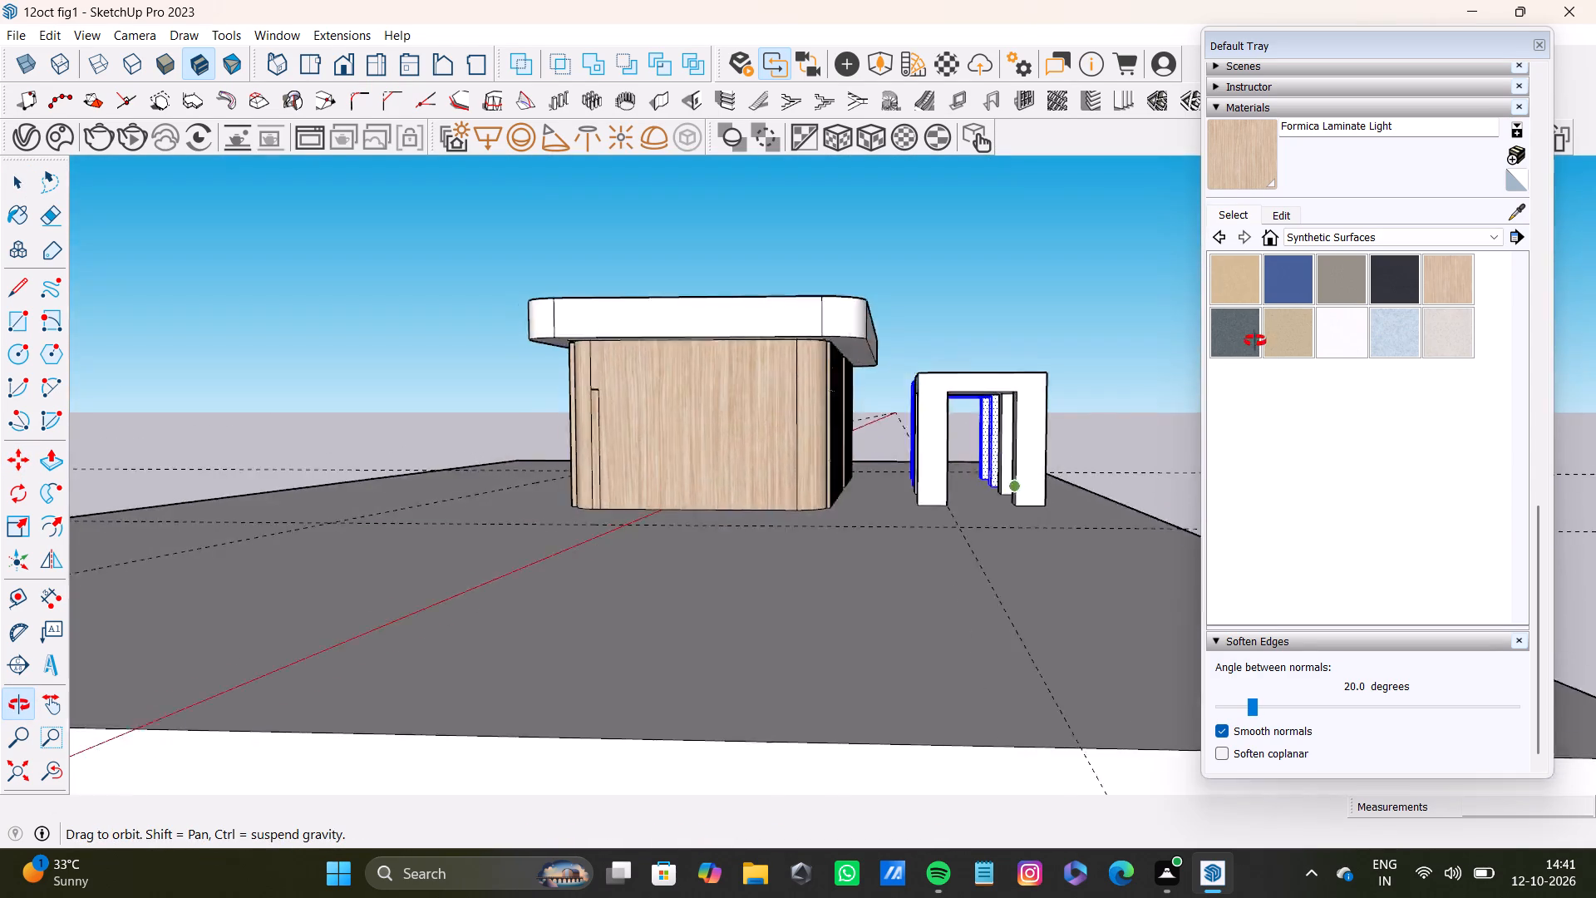
pyautogui.moveTo(1255, 341); pyautogui.dragTo(745, 378, button='middle')
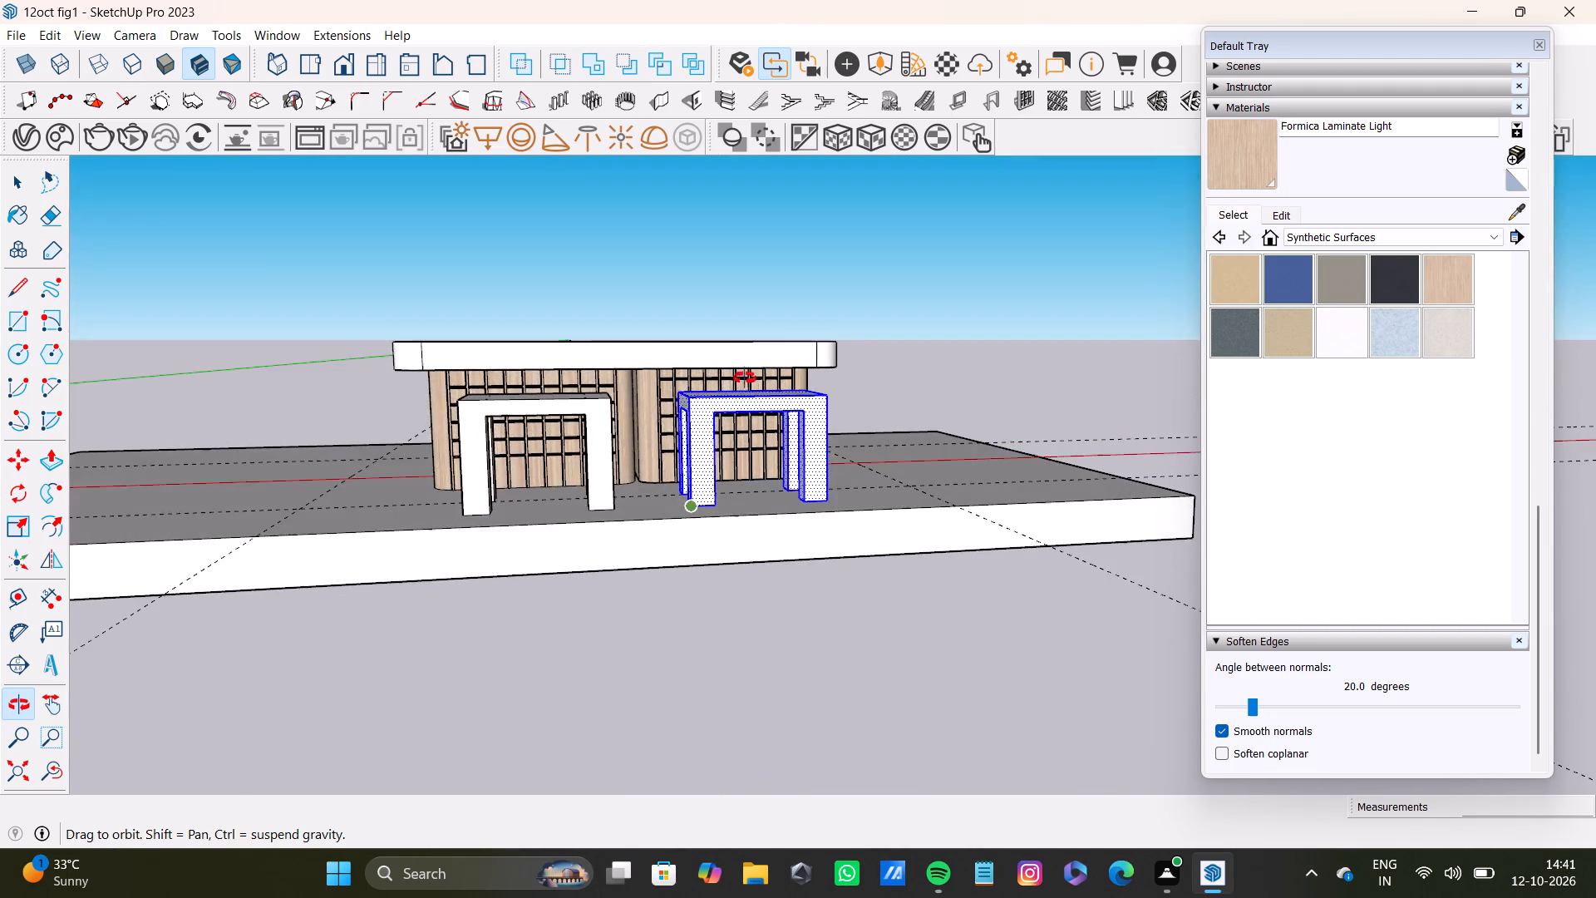
pyautogui.moveTo(745, 378); pyautogui.dragTo(869, 417, button='middle')
pyautogui.scroll(1, 736, 517)
pyautogui.moveTo(774, 460); pyautogui.dragTo(589, 459, button='middle')
pyautogui.scroll(7, 510, 403)
pyautogui.moveTo(504, 390); pyautogui.dragTo(577, 451, button='middle')
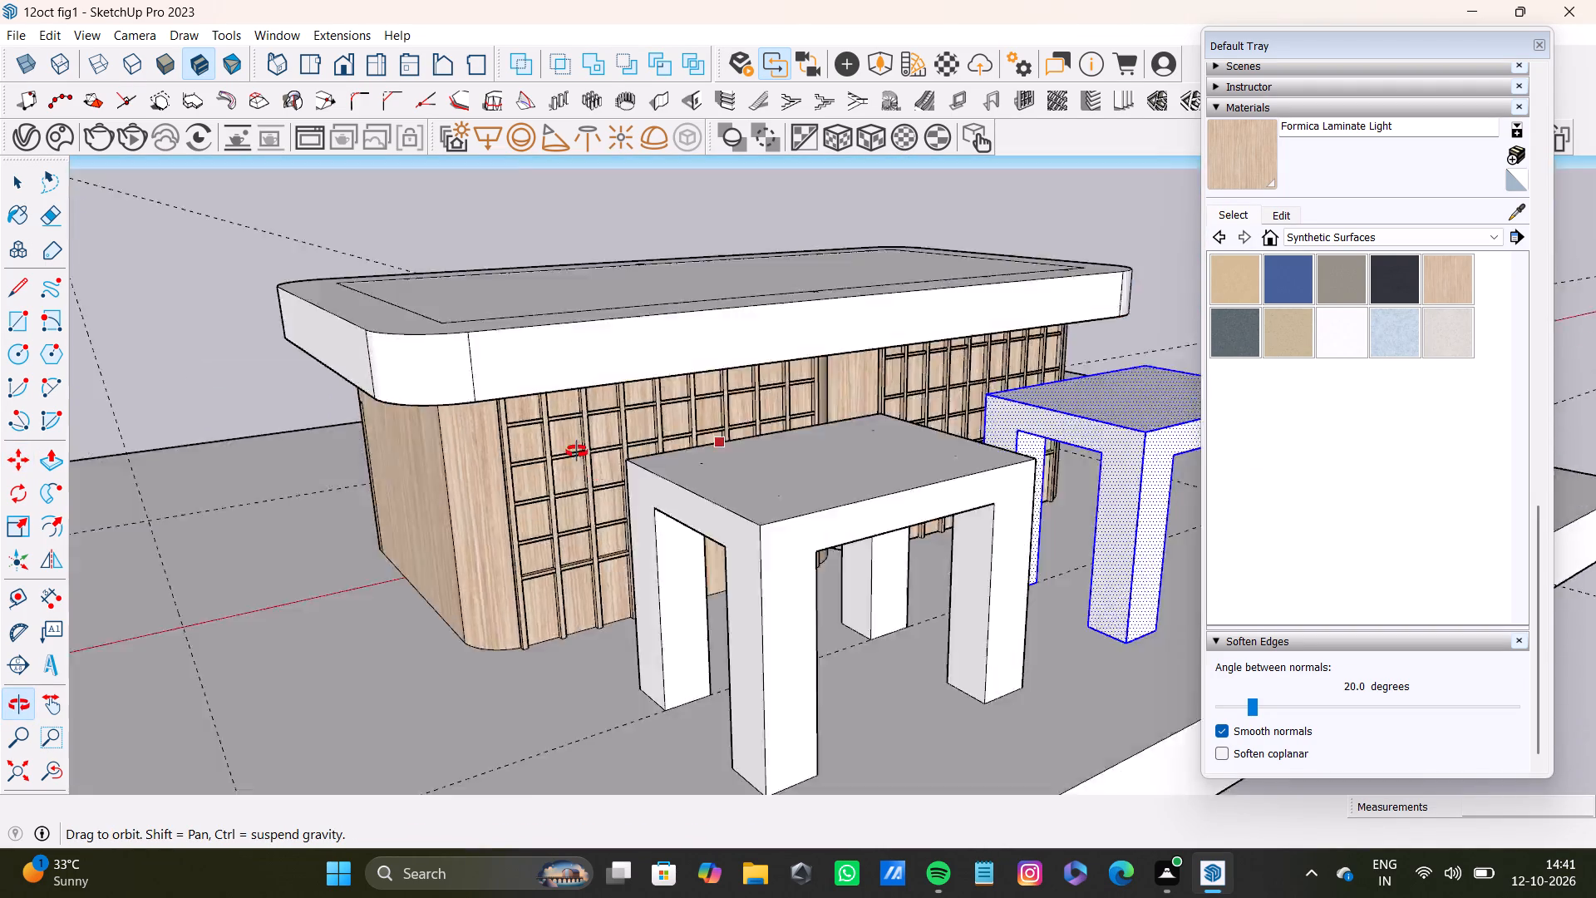
pyautogui.moveTo(577, 451); pyautogui.dragTo(474, 490, button='middle')
# Select the entire table without the seats and scale its height upward by about 1.82.
pyautogui.press('space')
pyautogui.scroll(-9, 478, 482)
pyautogui.moveTo(564, 497); pyautogui.dragTo(706, 613, button='middle')
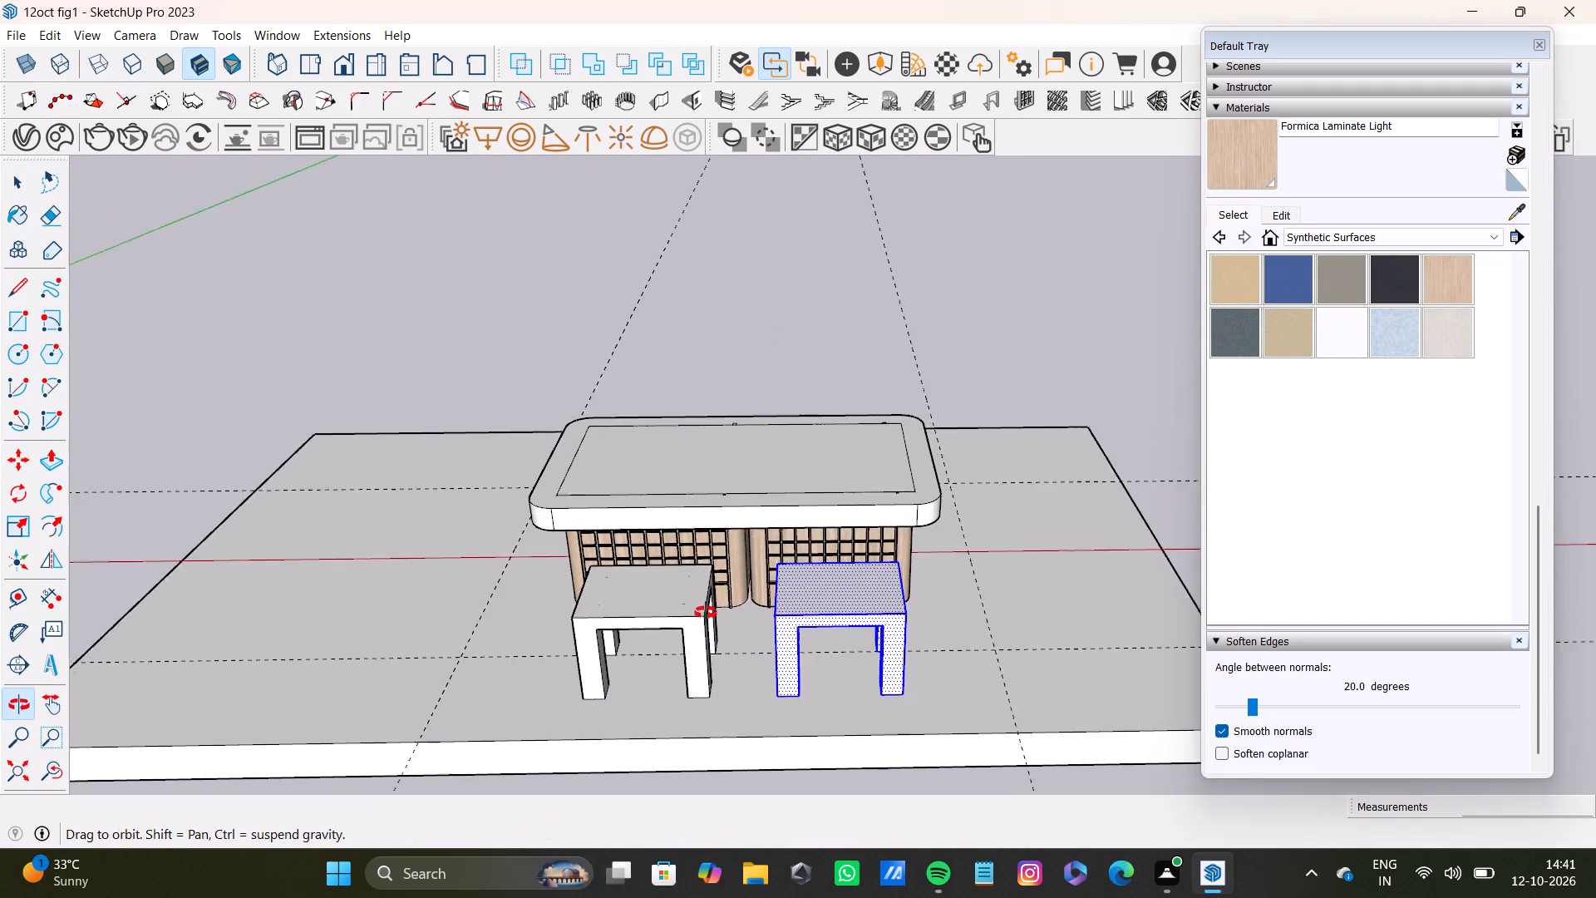
pyautogui.moveTo(706, 613); pyautogui.dragTo(709, 667, button='middle')
pyautogui.moveTo(467, 376); pyautogui.dragTo(1047, 584)
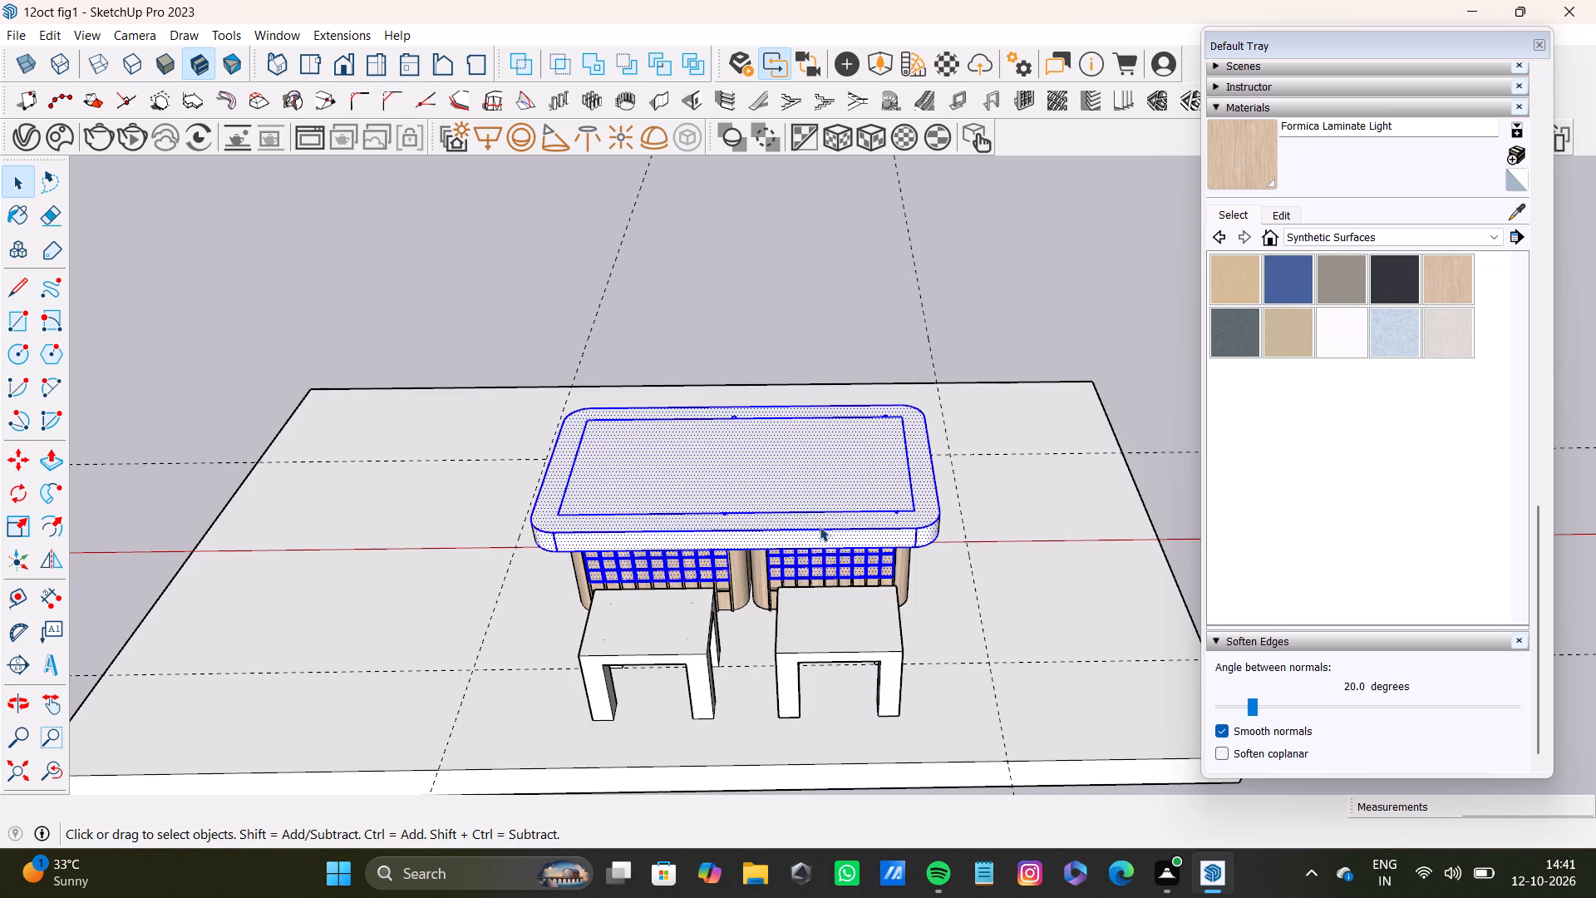
pyautogui.moveTo(773, 525); pyautogui.dragTo(1209, 504, button='middle')
pyautogui.keyDown('shift'); pyautogui.scroll(-2, 878, 616); pyautogui.keyUp('shift')
pyautogui.keyDown('shift'); pyautogui.moveTo(863, 623); pyautogui.dragTo(1101, 597, button='middle'); pyautogui.keyUp('shift')
pyautogui.moveTo(1059, 601); pyautogui.dragTo(1300, 752, button='middle')
pyautogui.keyDown('shift'); pyautogui.moveTo(962, 368); pyautogui.dragTo(746, 511, button='middle'); pyautogui.keyUp('shift')
pyautogui.moveTo(657, 242); pyautogui.dragTo(929, 567)
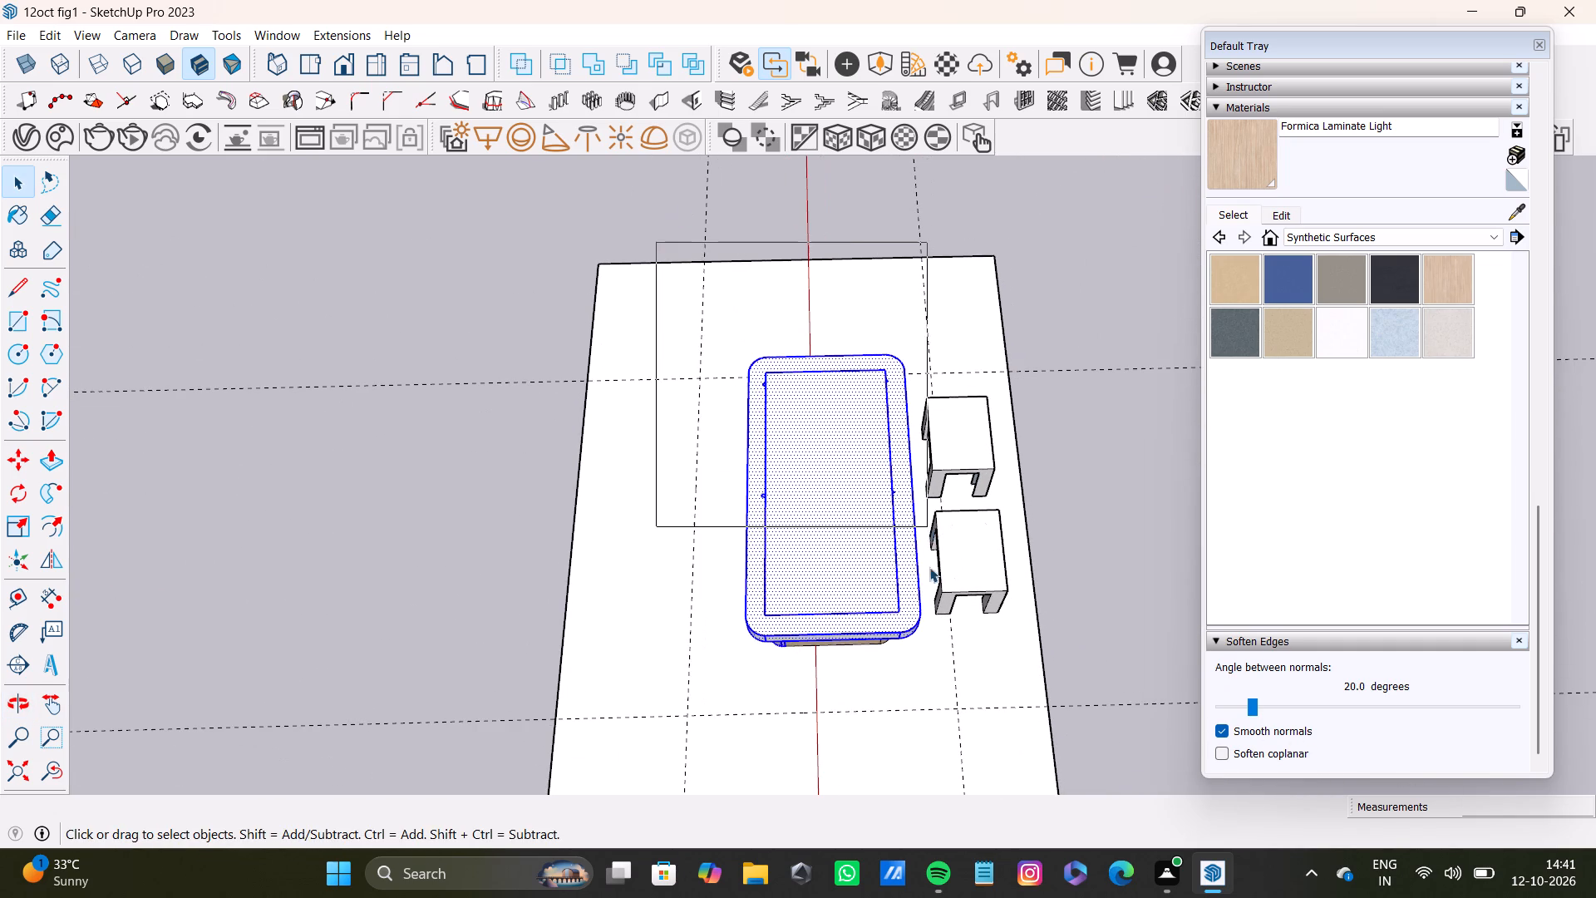
pyautogui.moveTo(929, 567); pyautogui.dragTo(920, 714)
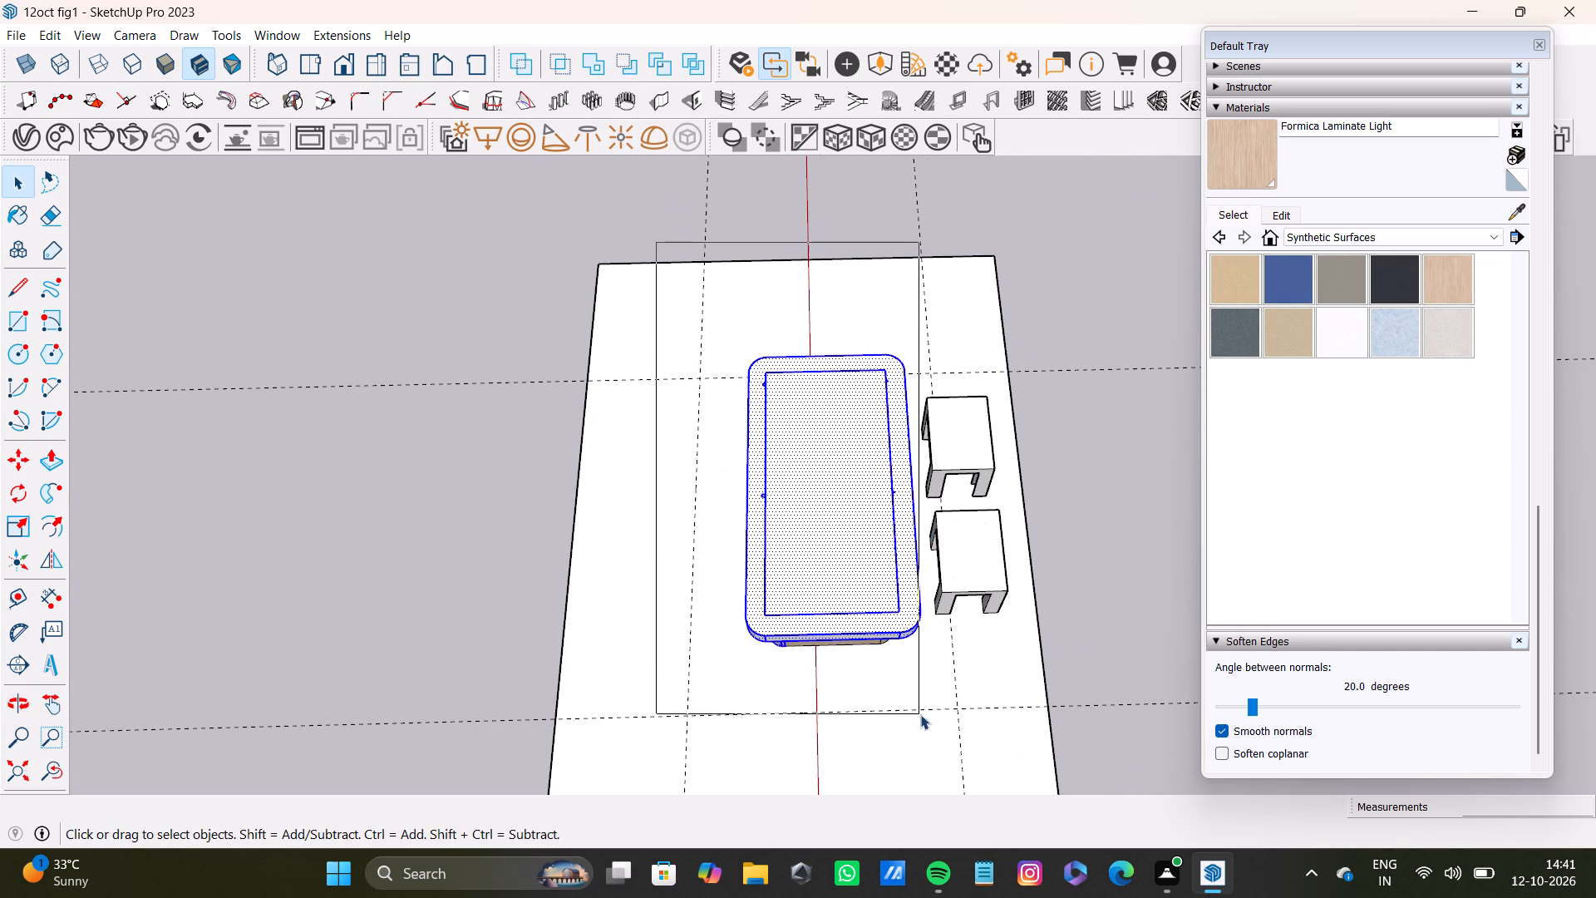
pyautogui.moveTo(920, 714); pyautogui.dragTo(923, 717)
pyautogui.moveTo(915, 673); pyautogui.dragTo(532, 447, button='middle')
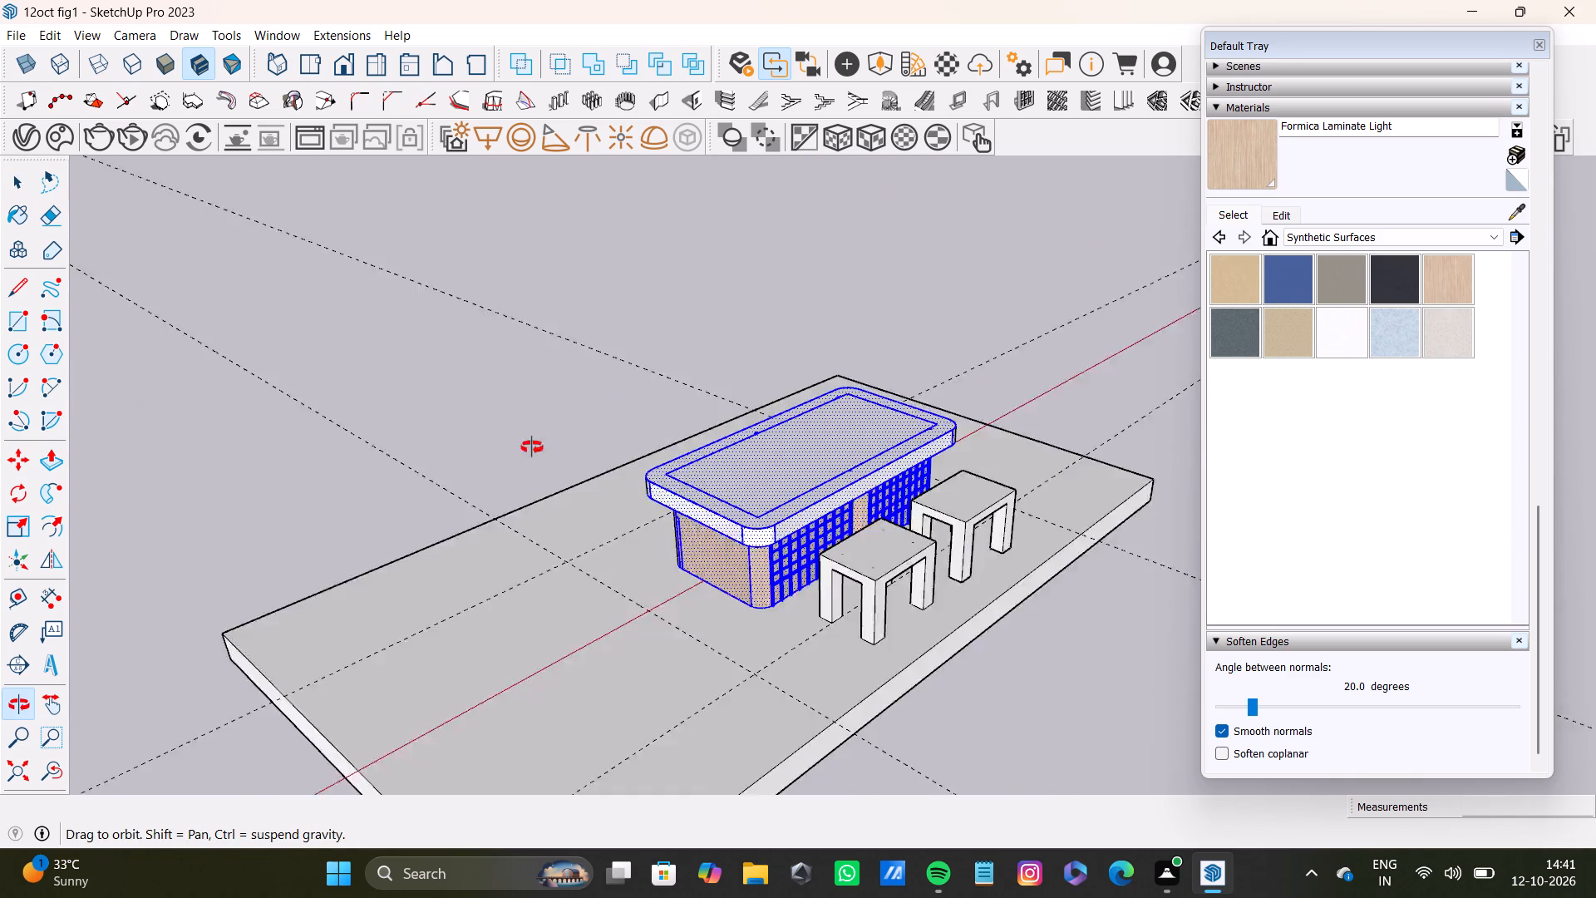
pyautogui.moveTo(532, 447); pyautogui.dragTo(403, 487, button='middle')
pyautogui.press('s')
pyautogui.moveTo(879, 570); pyautogui.dragTo(890, 585, button='middle')
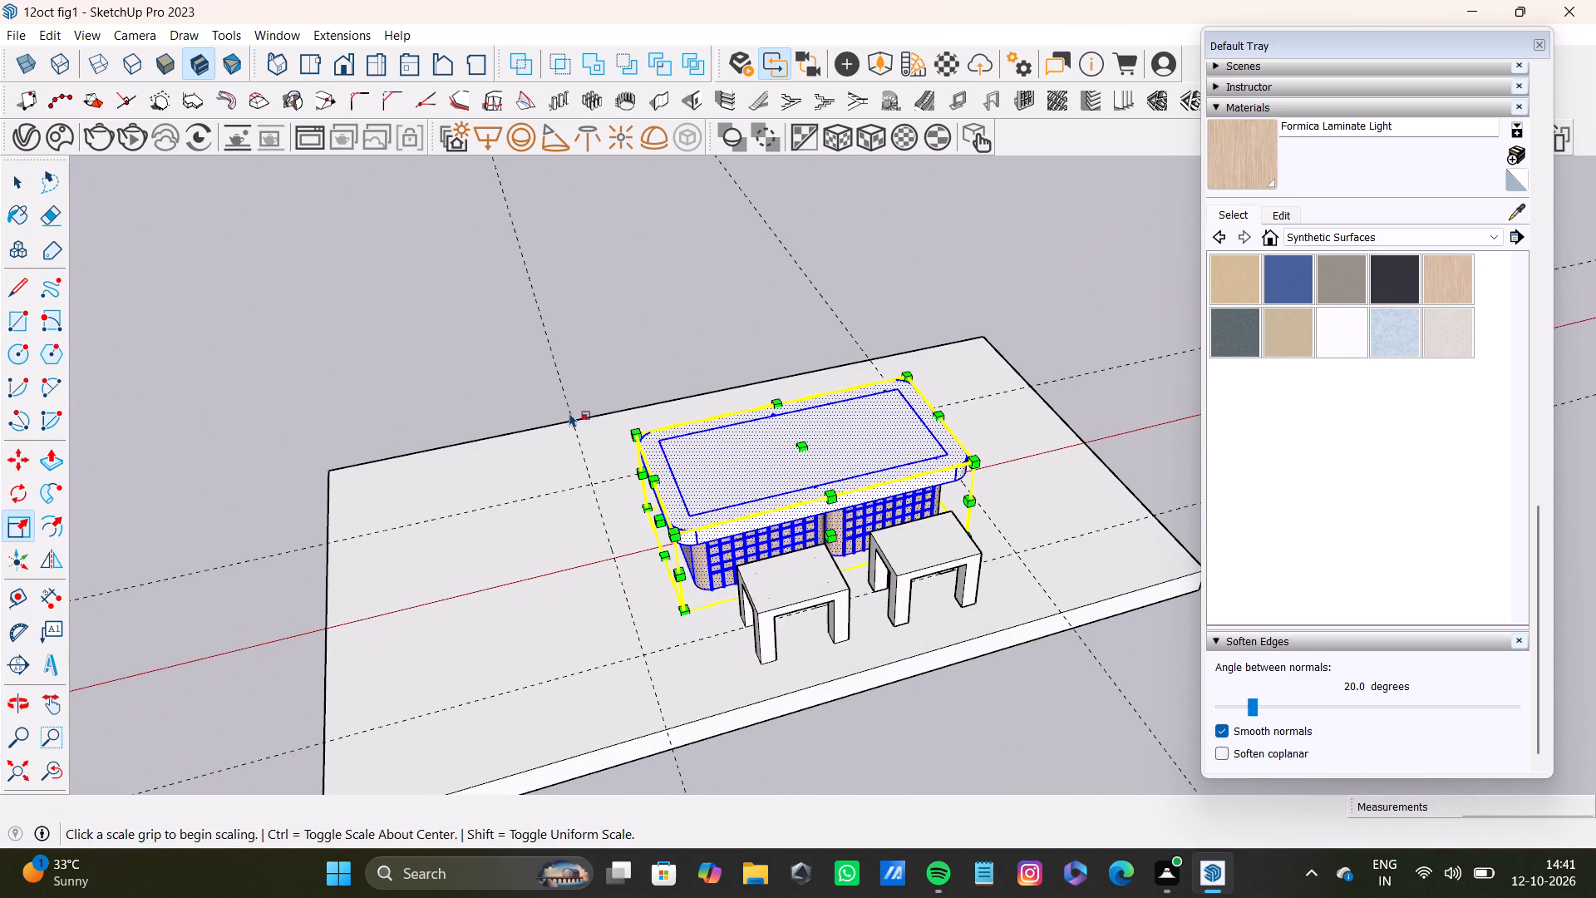
pyautogui.moveTo(804, 443); pyautogui.dragTo(802, 380)
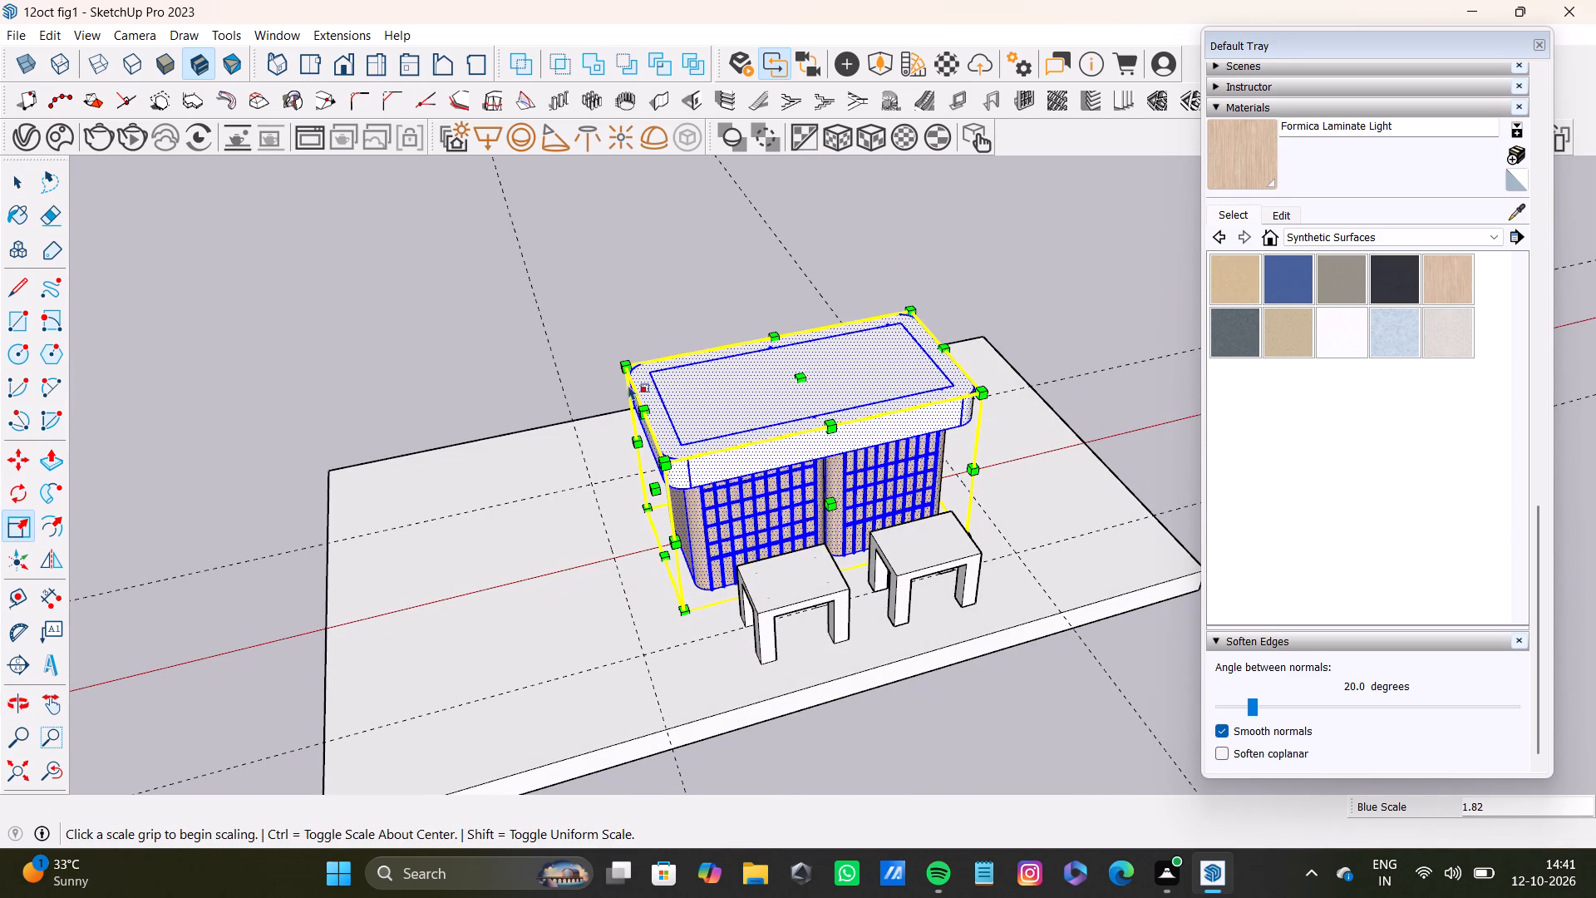
# Scale the whole table uniformly from a top corner by about 1.10 and deselect it.
pyautogui.moveTo(624, 368); pyautogui.dragTo(581, 363)
pyautogui.scroll(-3, 840, 530)
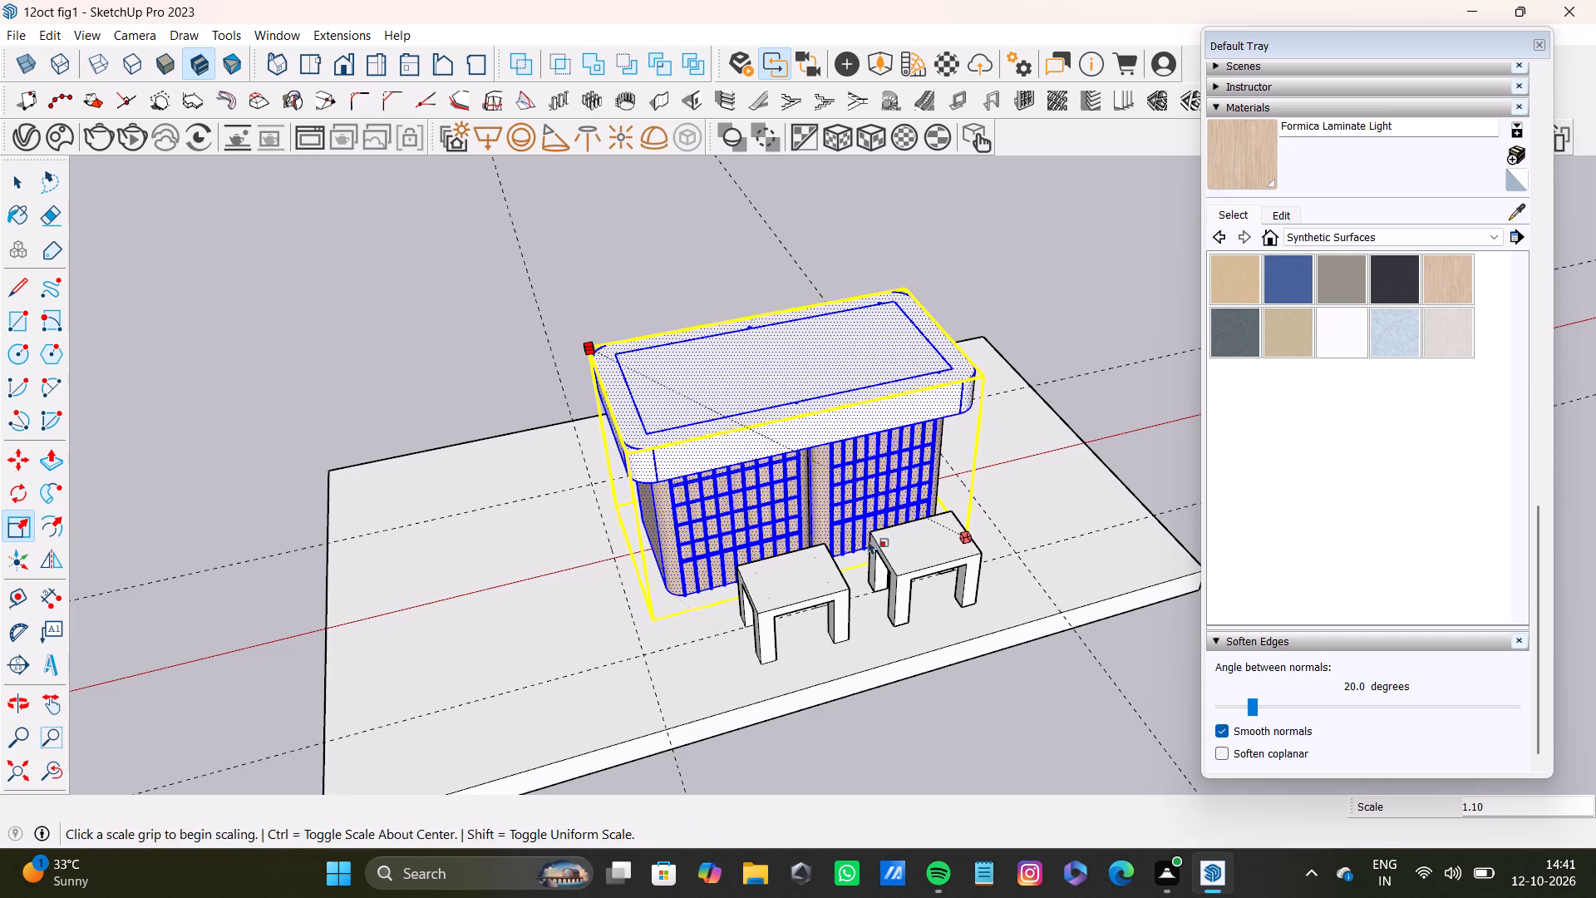
pyautogui.moveTo(880, 569); pyautogui.dragTo(901, 446, button='middle')
pyautogui.press('space')
pyautogui.click(1021, 400)
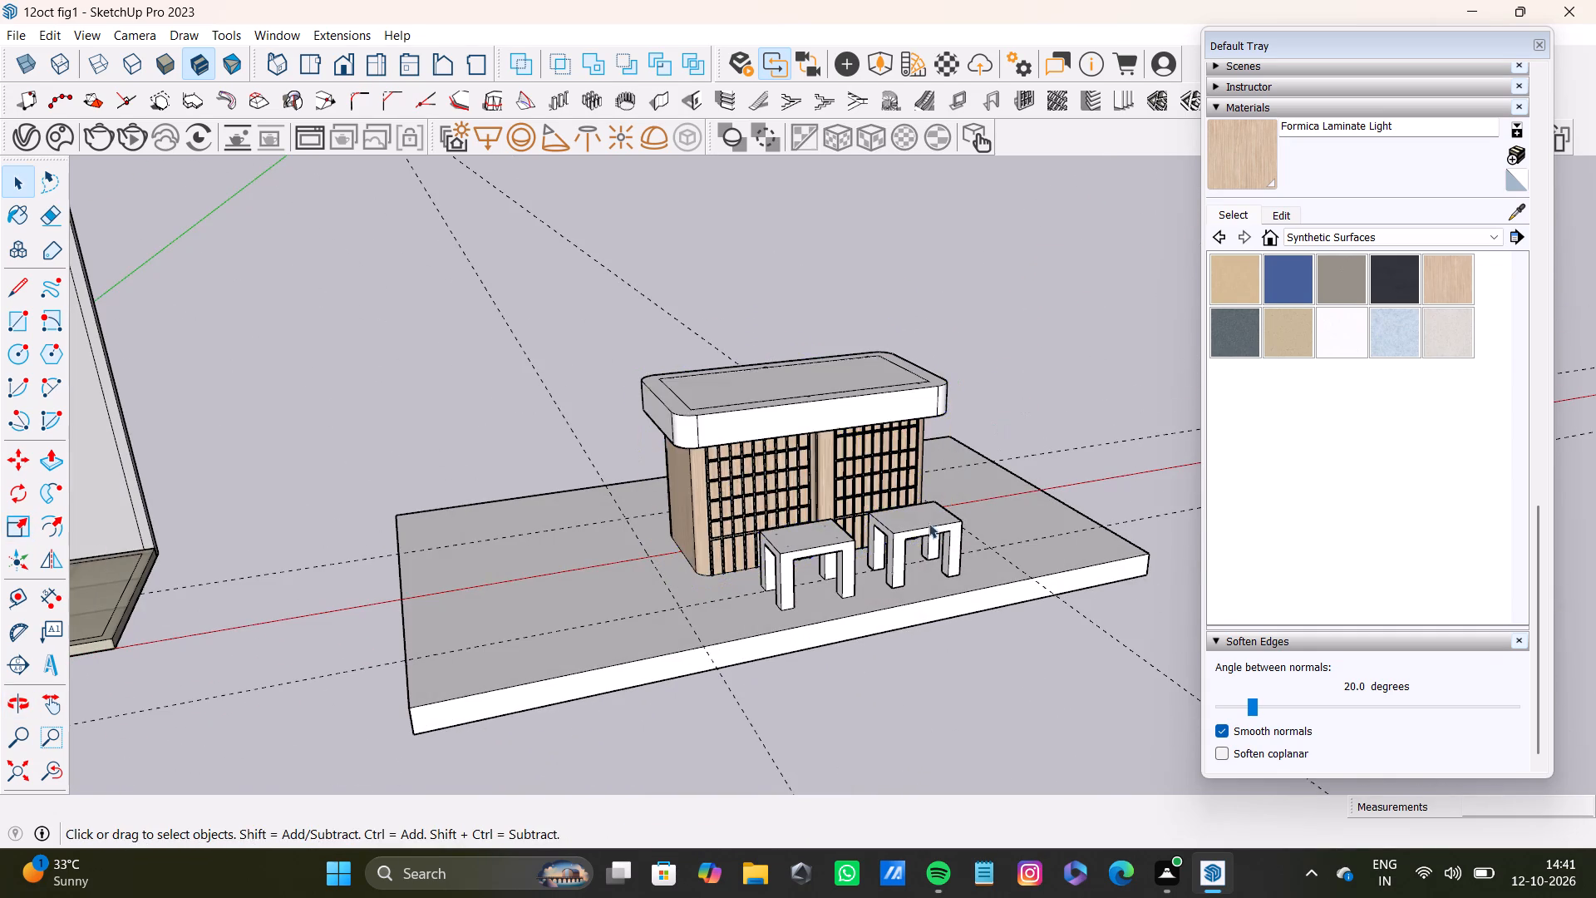
# Push/Pull the top face of the first front seat upward to make the seat taller.
pyautogui.scroll(4, 879, 556)
pyautogui.moveTo(825, 538); pyautogui.dragTo(701, 564, button='middle')
pyautogui.scroll(4, 756, 560)
pyautogui.moveTo(761, 535); pyautogui.dragTo(992, 687, button='middle')
pyautogui.scroll(-4, 825, 632)
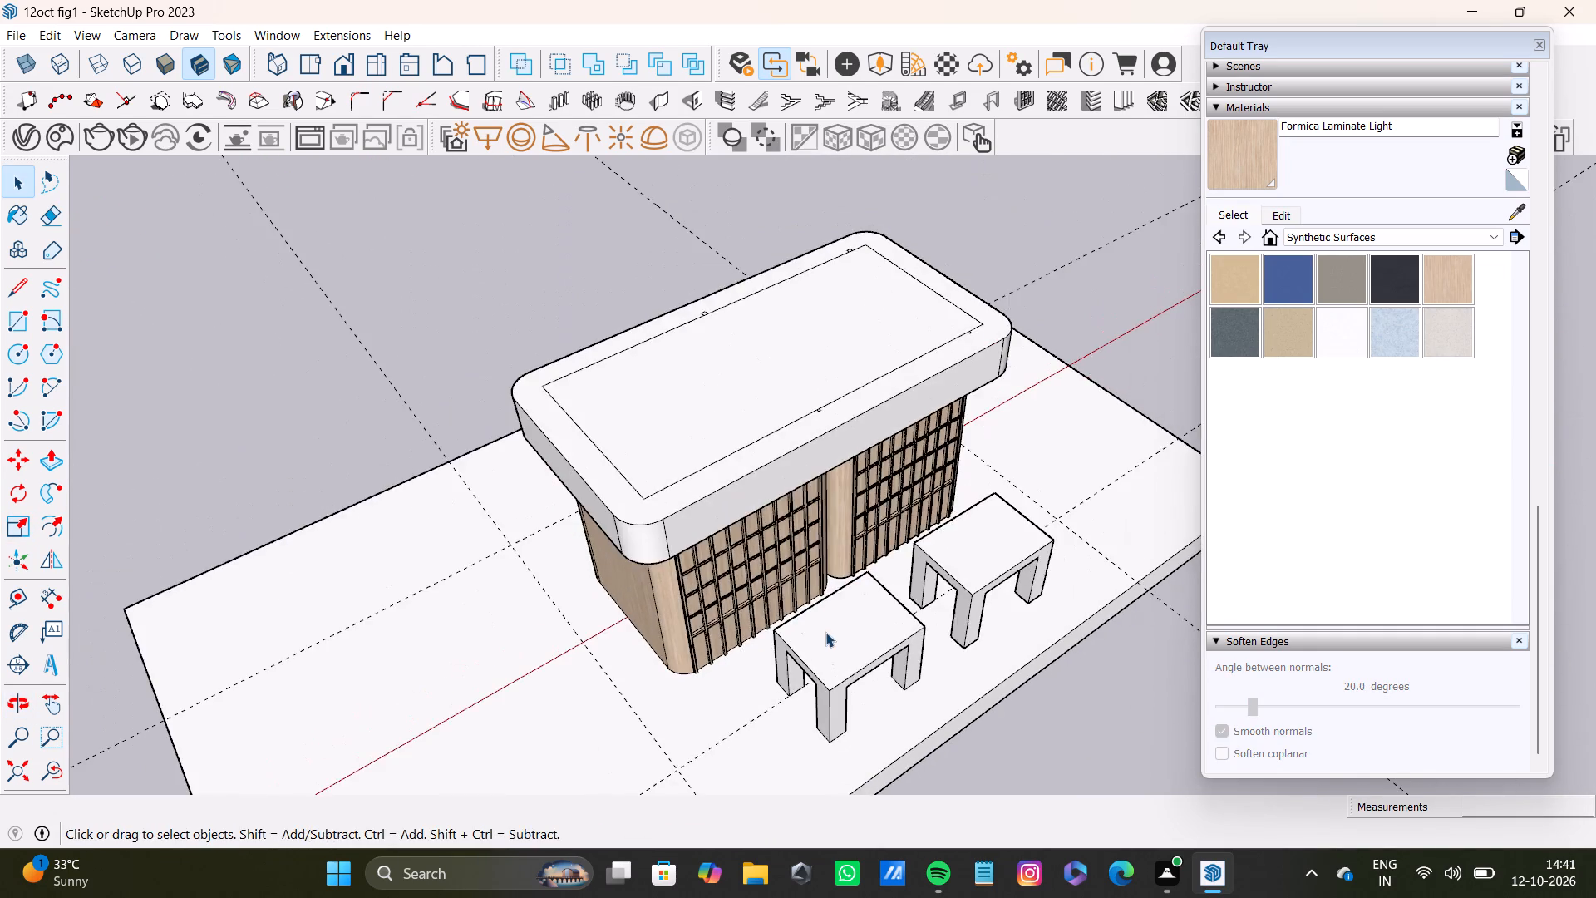
pyautogui.moveTo(825, 632); pyautogui.dragTo(1140, 526, button='middle')
pyautogui.scroll(2, 985, 513)
pyautogui.keyDown('shift'); pyautogui.moveTo(980, 508); pyautogui.dragTo(956, 599, button='middle'); pyautogui.keyUp('shift')
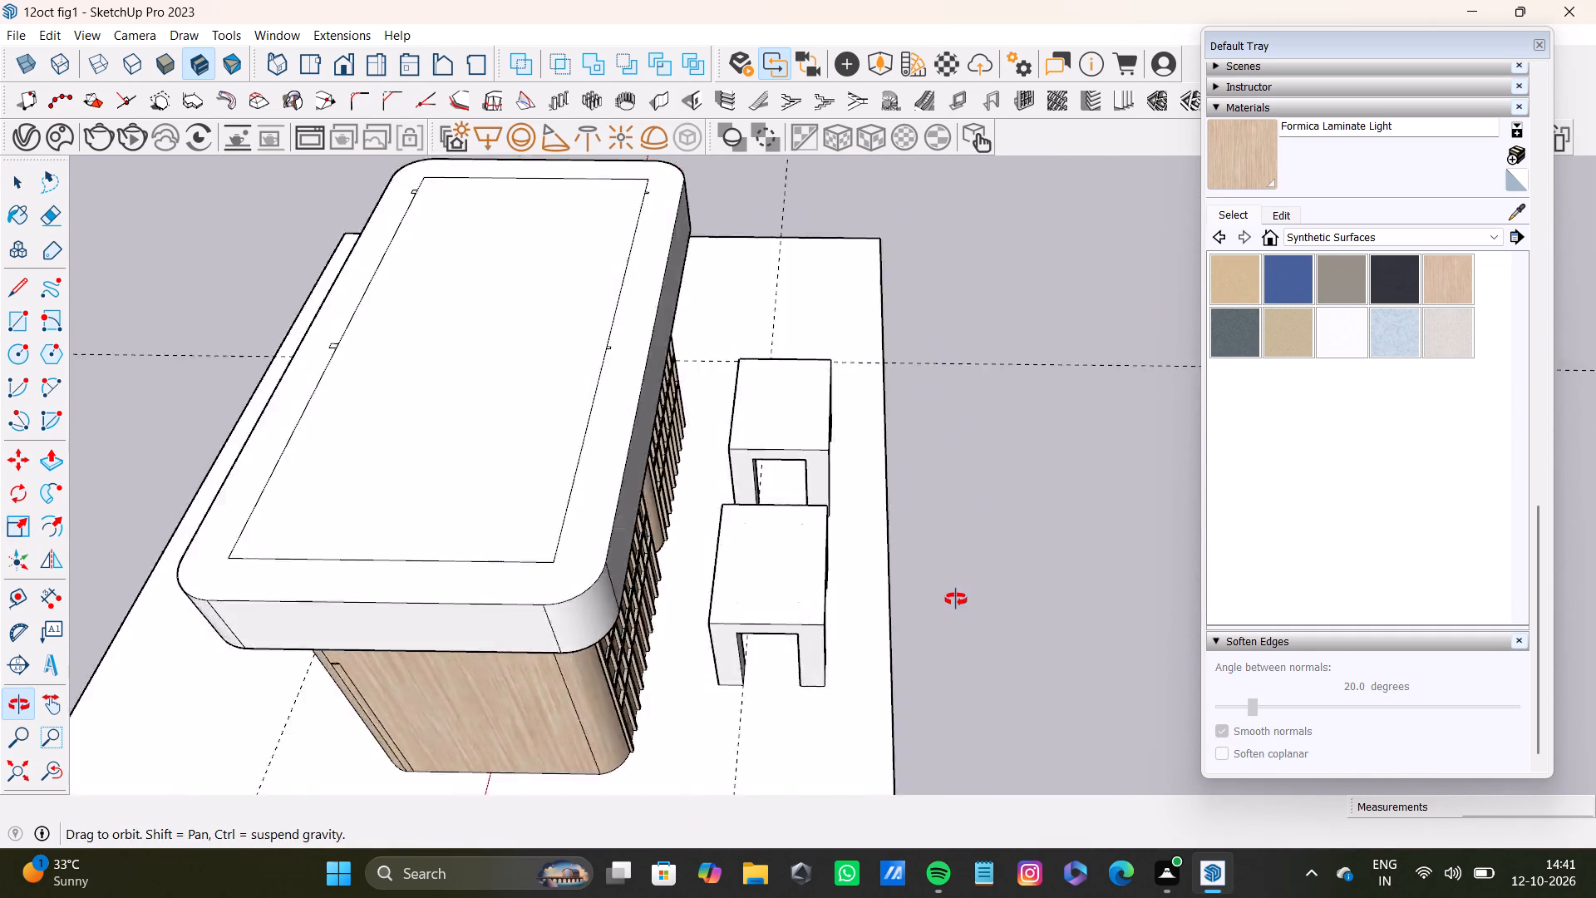
pyautogui.keyDown('shift'); pyautogui.moveTo(956, 599); pyautogui.dragTo(840, 407, button='middle'); pyautogui.keyUp('shift')
pyautogui.scroll(2, 787, 506)
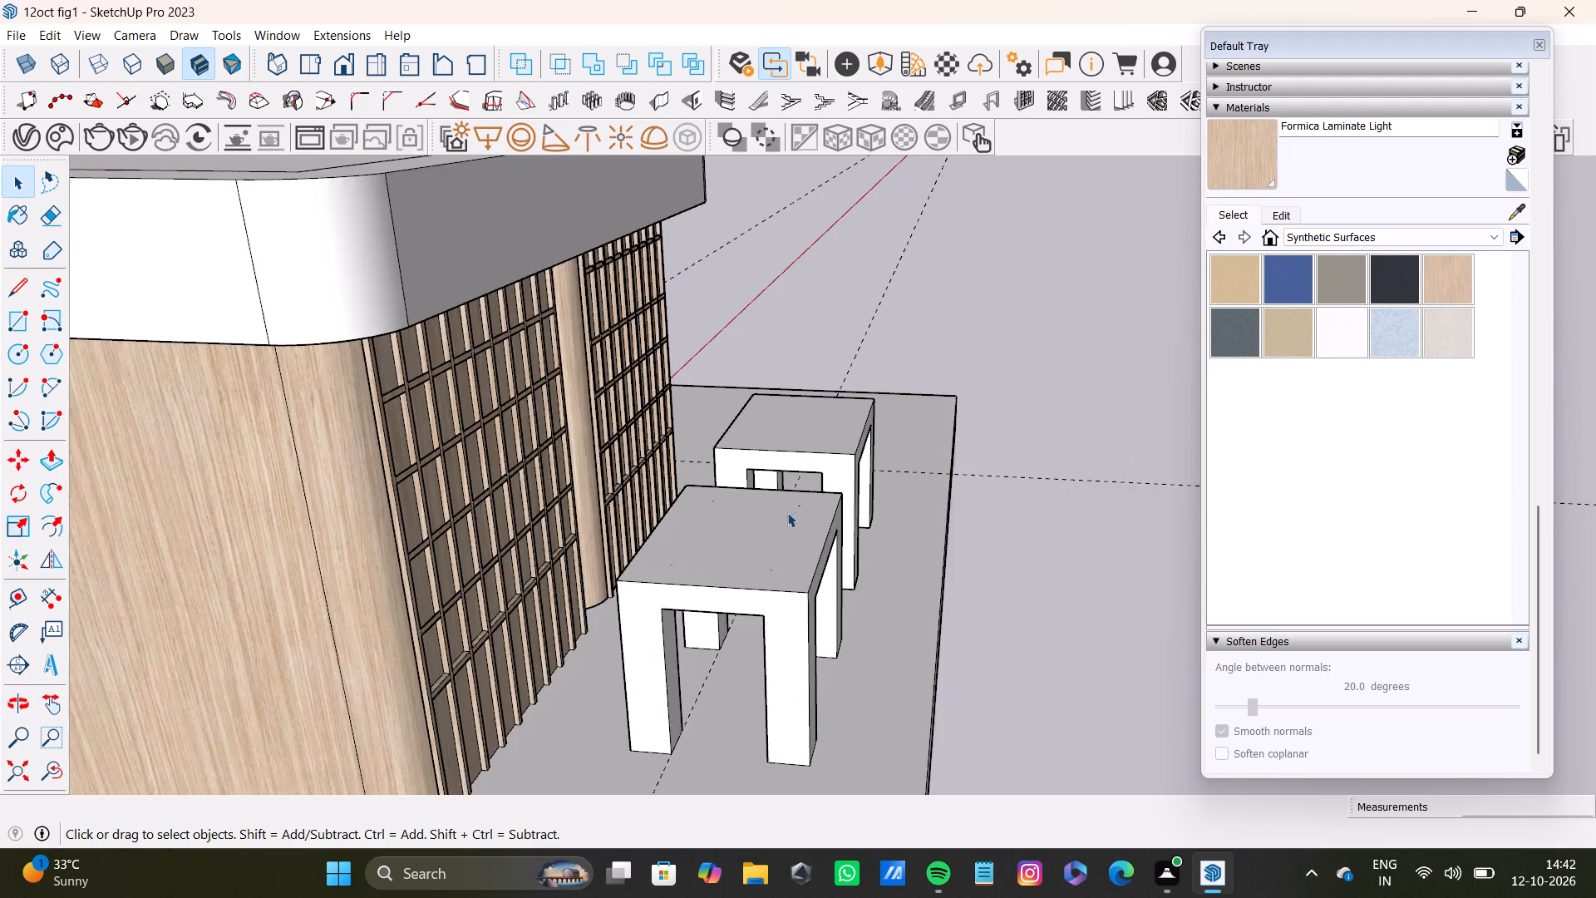
pyautogui.scroll(5, 787, 512)
pyautogui.moveTo(817, 572); pyautogui.dragTo(823, 527, button='middle')
pyautogui.click(807, 535)
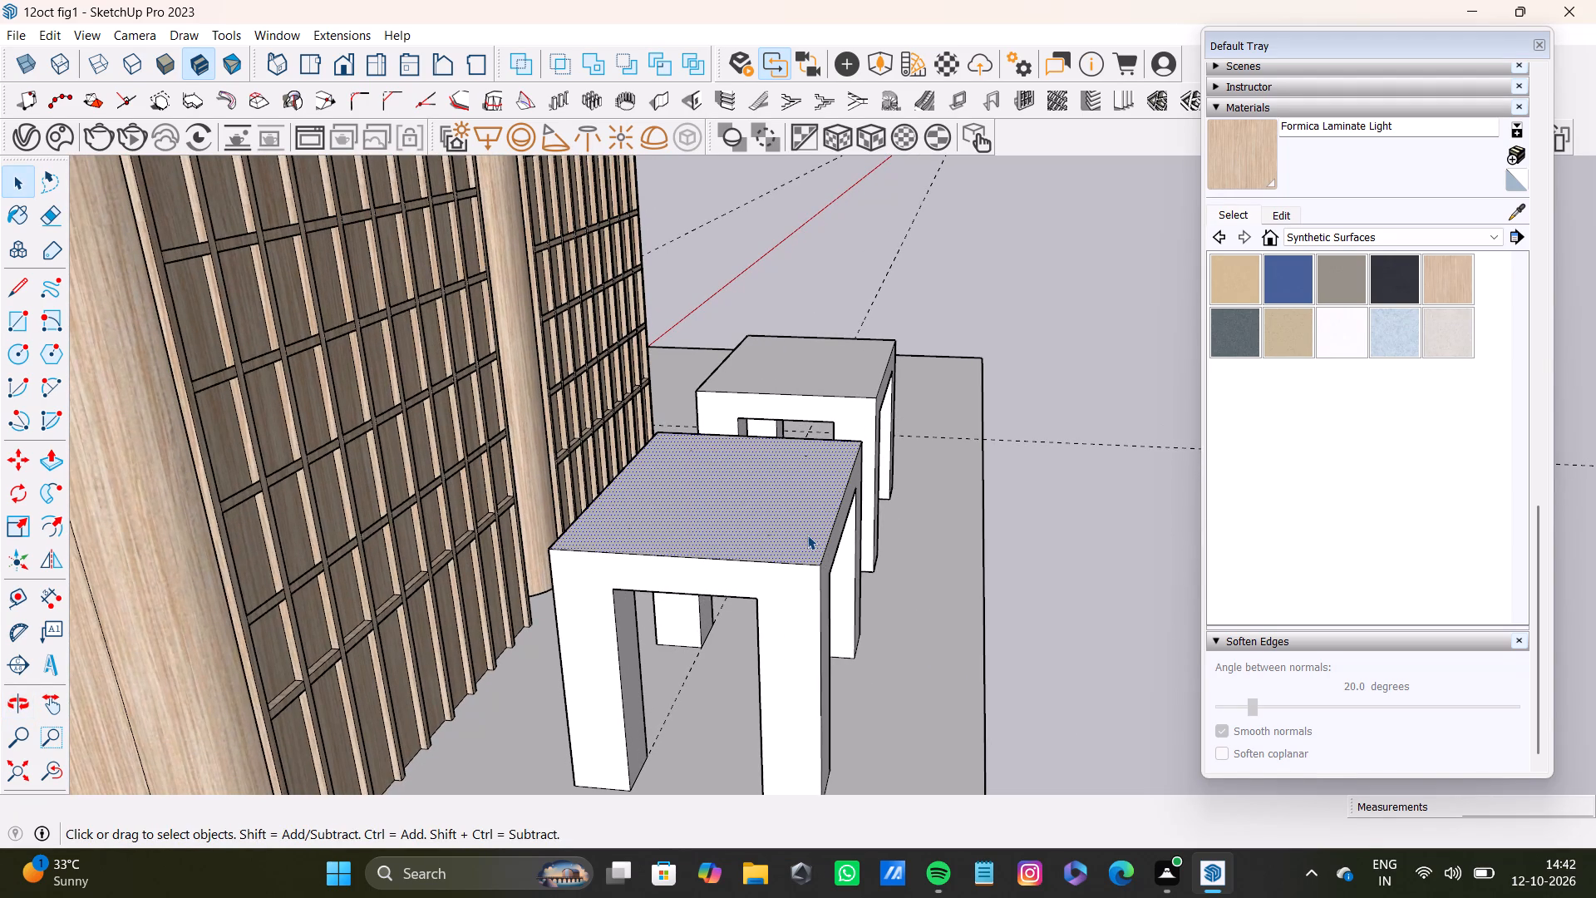
pyautogui.press('p')
pyautogui.moveTo(807, 535); pyautogui.dragTo(771, 384)
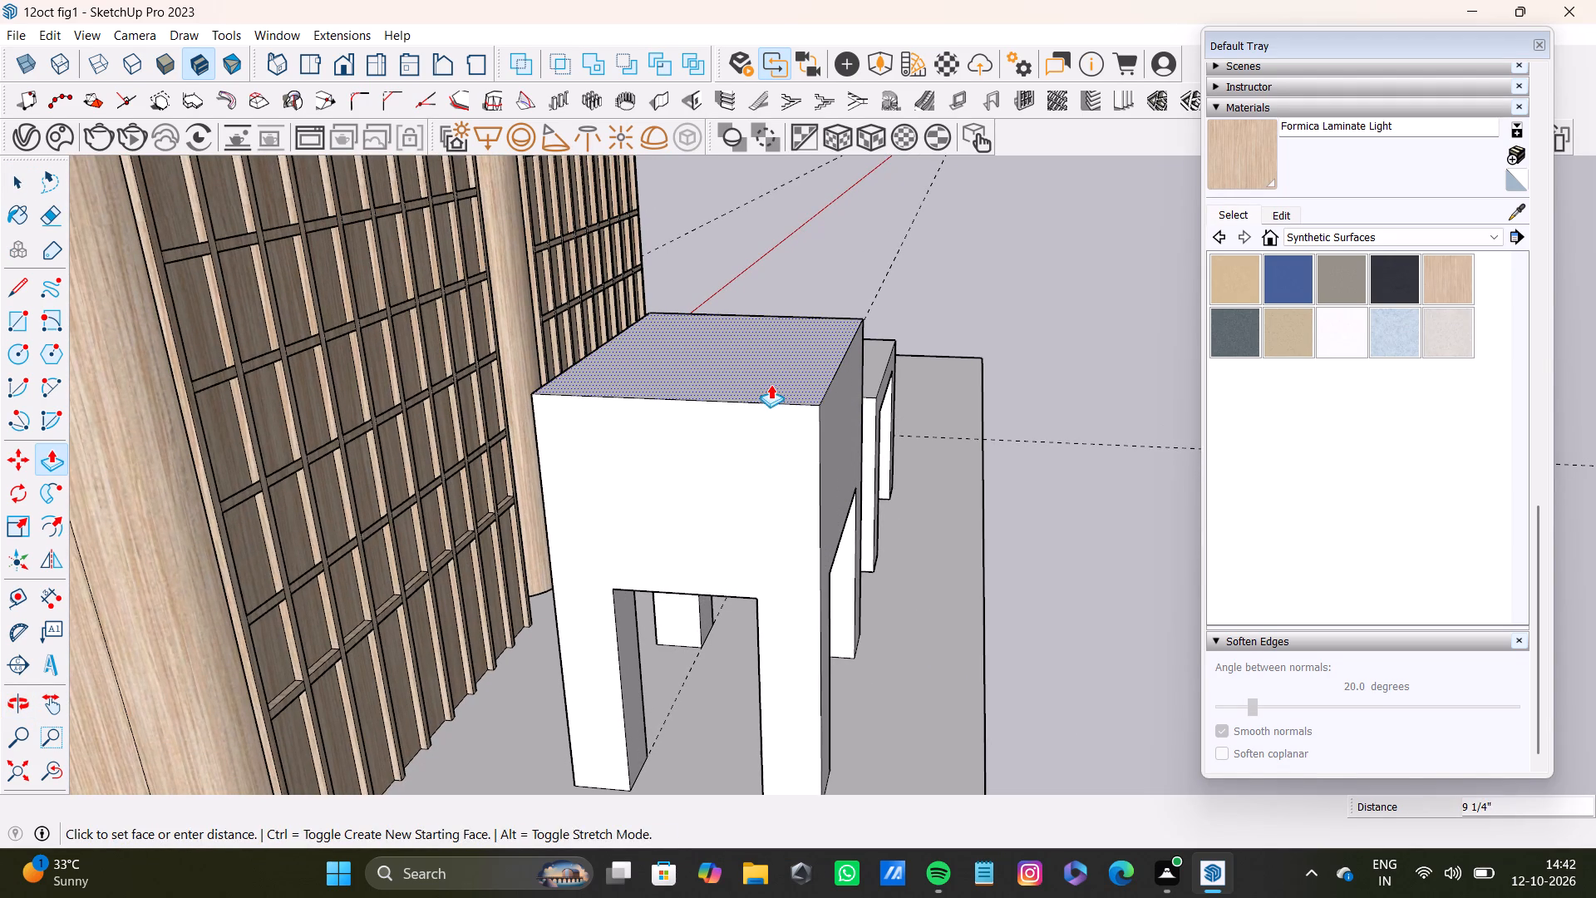
pyautogui.moveTo(771, 384); pyautogui.dragTo(744, 342)
# Push/Pull the first front seat's underside up about 11 3/8" to lengthen its leg openings.
pyautogui.moveTo(732, 472); pyautogui.dragTo(800, 289, button='middle')
pyautogui.press('space')
pyautogui.click(784, 384)
pyautogui.press('p')
pyautogui.moveTo(779, 386); pyautogui.dragTo(773, 254)
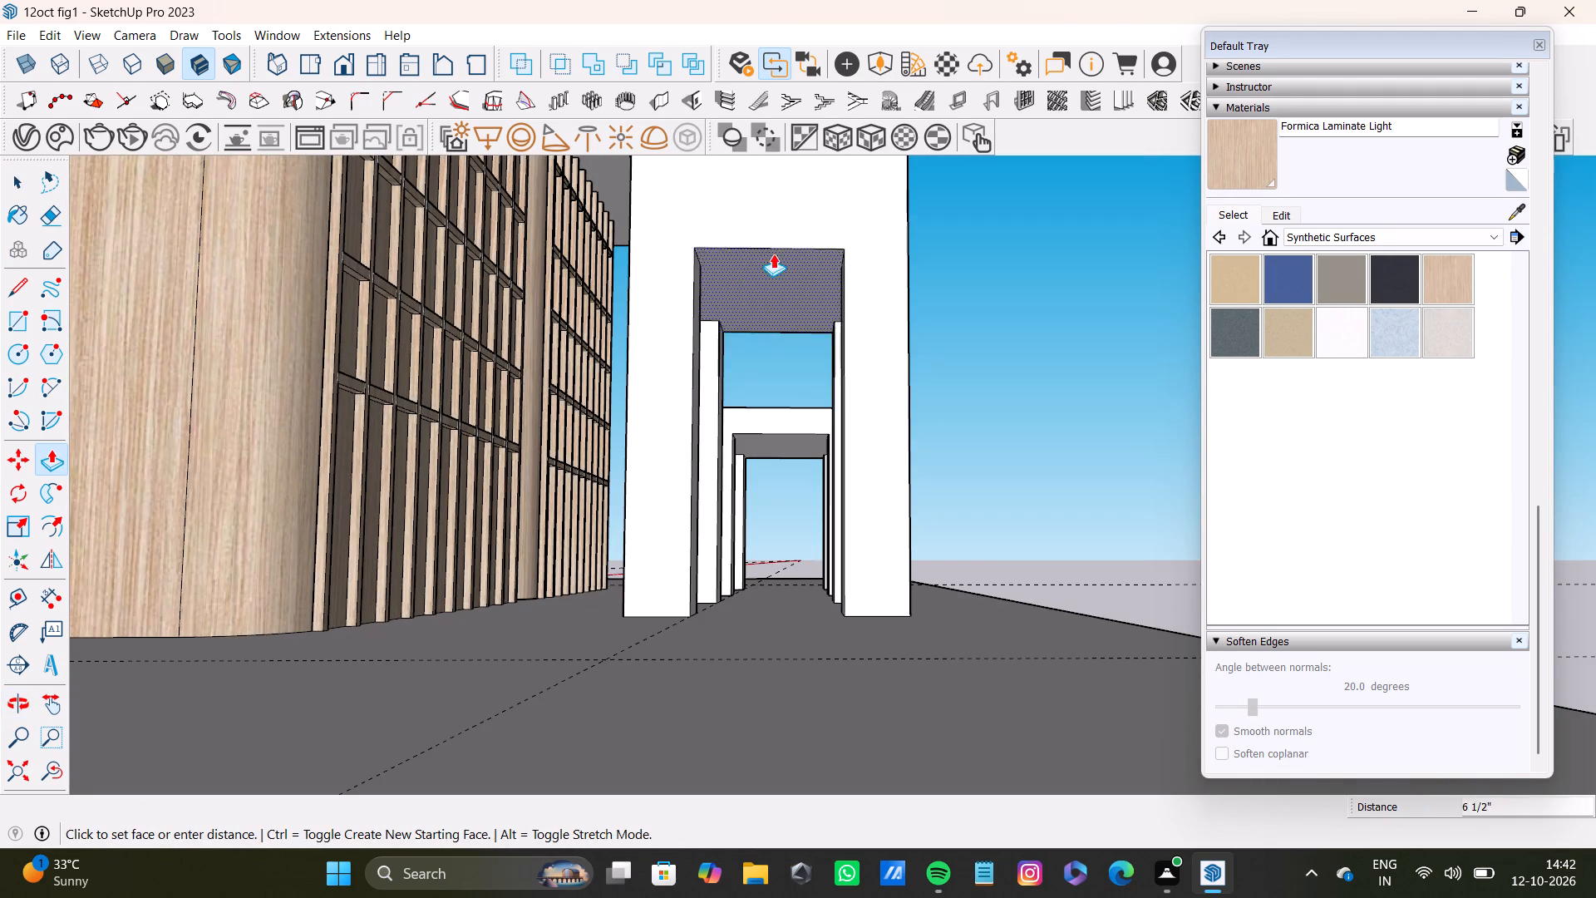
pyautogui.moveTo(773, 254); pyautogui.dragTo(768, 212)
# Push/Pull the second front seat's top face upward to the level of the first seat's top.
pyautogui.scroll(-4, 761, 311)
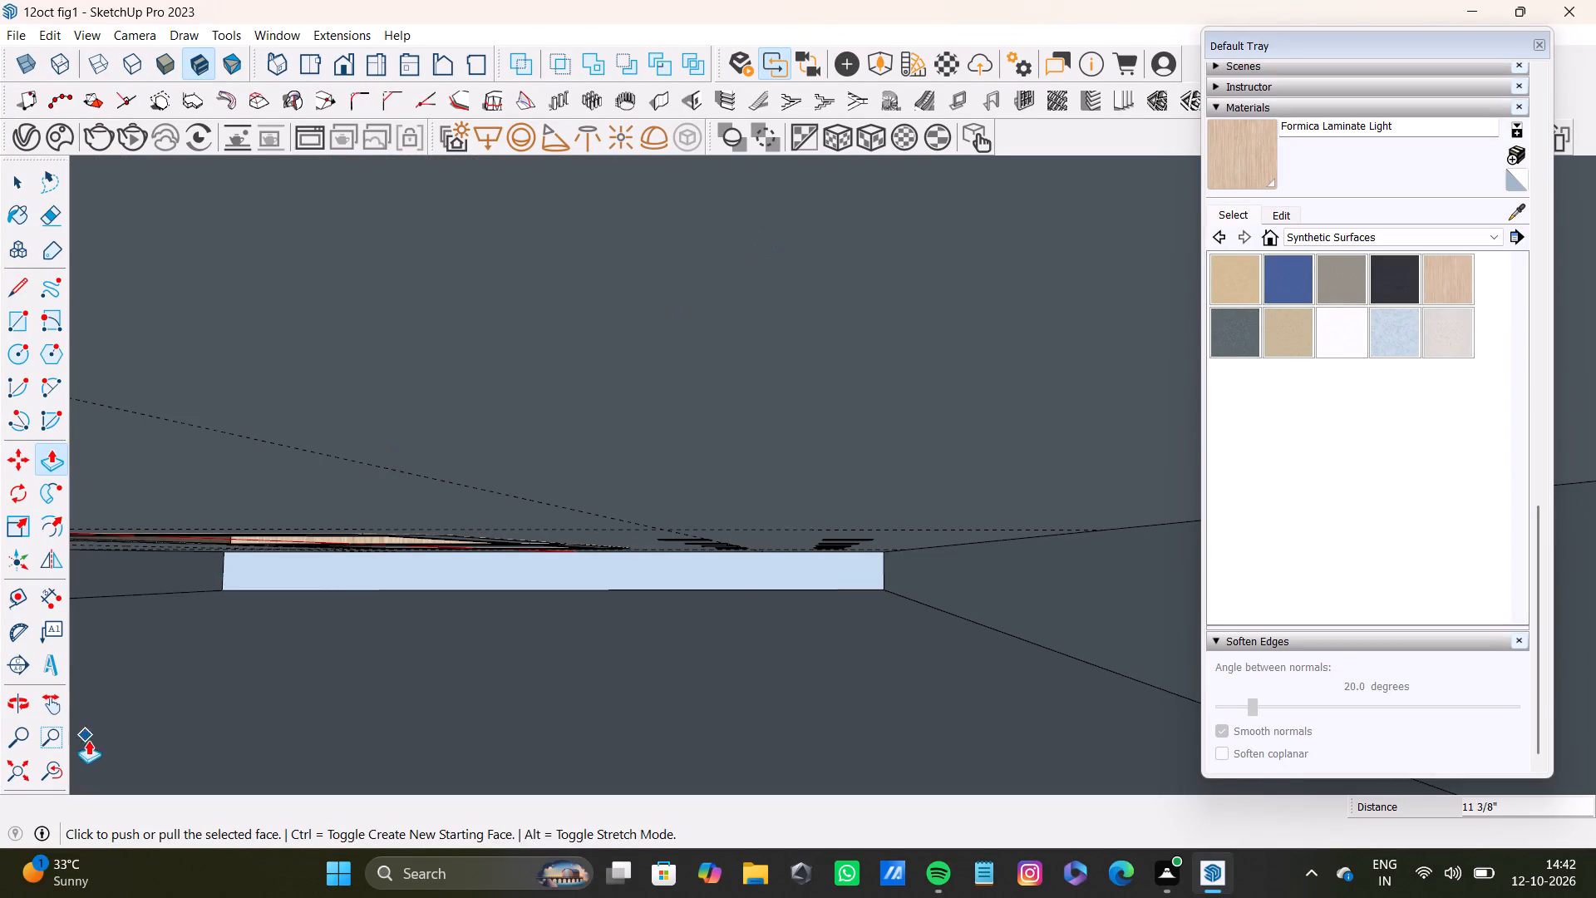
pyautogui.click(47, 760)
pyautogui.click(24, 775)
pyautogui.moveTo(820, 442); pyautogui.dragTo(773, 600, button='middle')
pyautogui.scroll(6, 1017, 517)
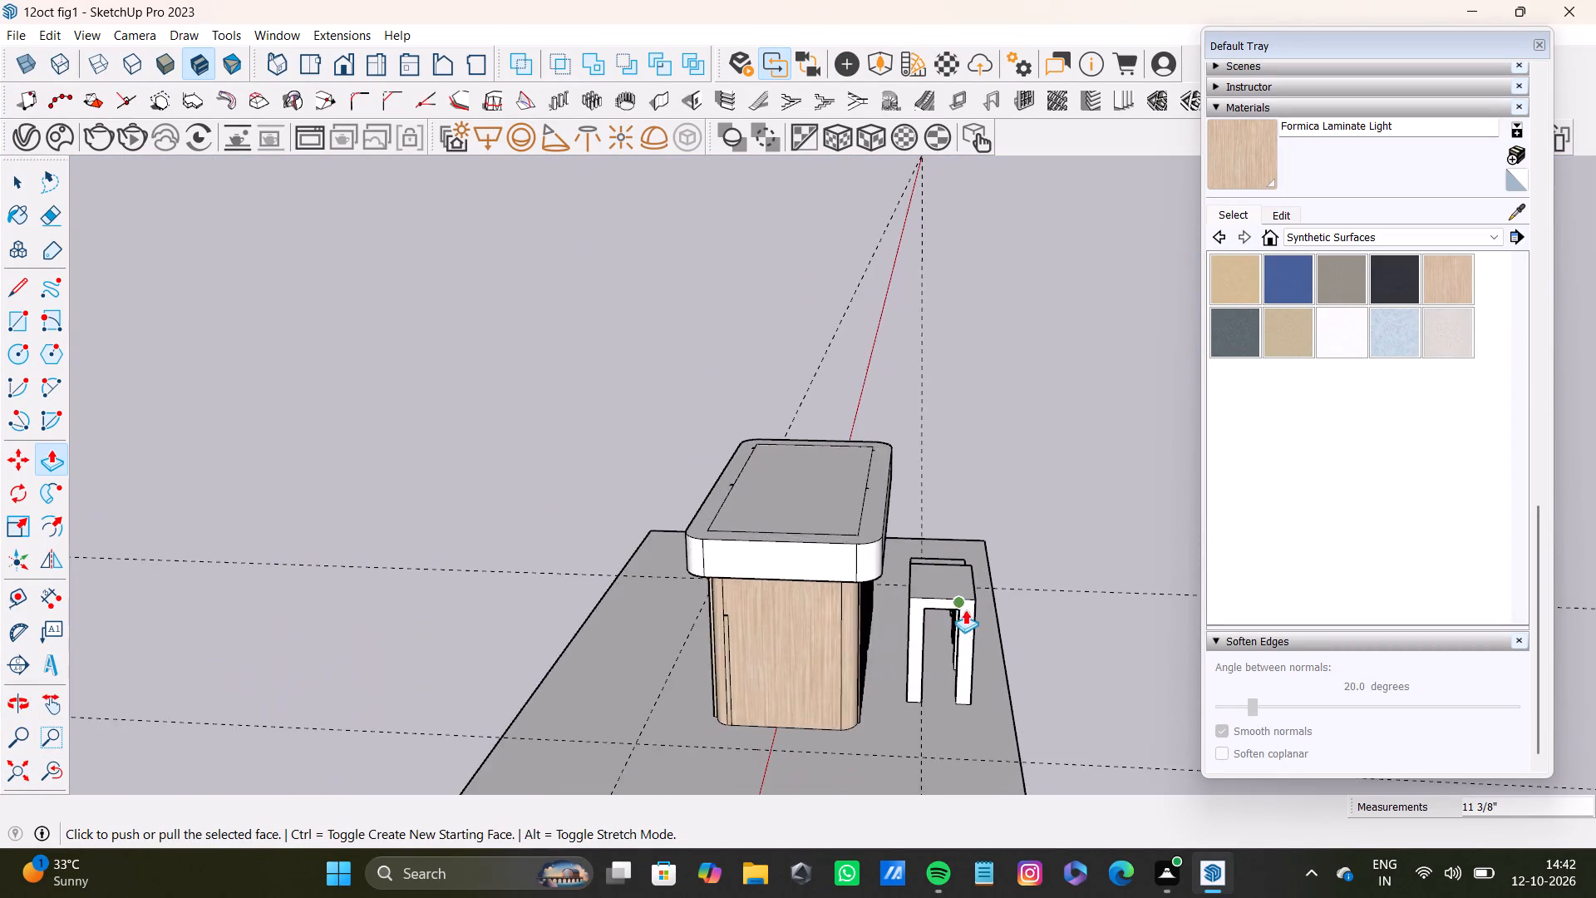
pyautogui.scroll(5, 965, 609)
pyautogui.moveTo(982, 612); pyautogui.dragTo(554, 629, button='middle')
pyautogui.scroll(3, 895, 619)
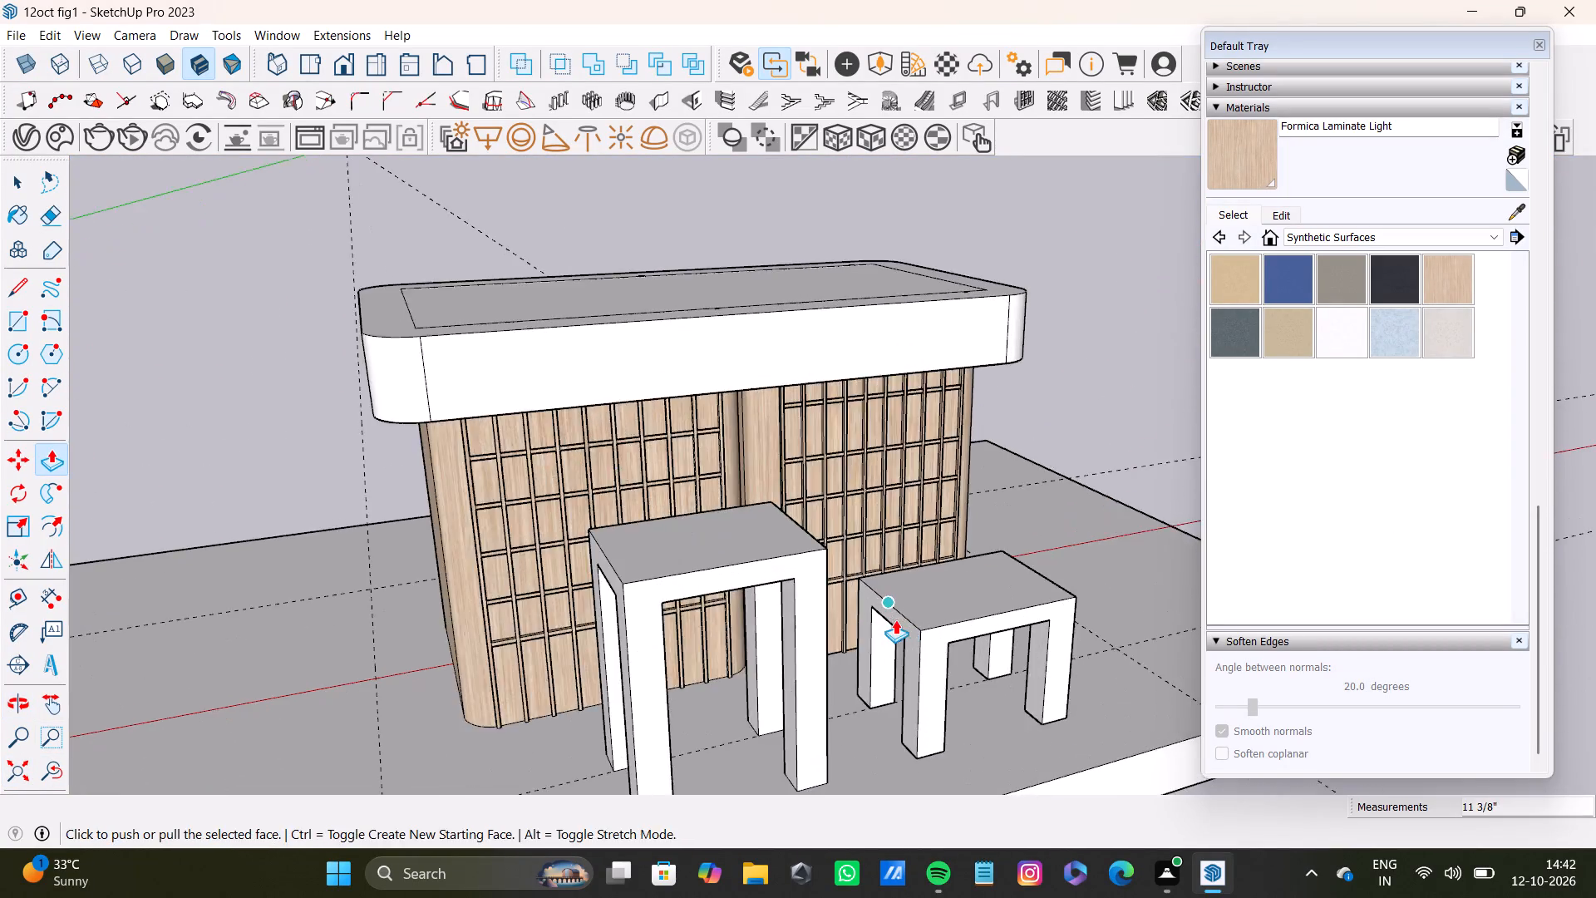
pyautogui.scroll(2, 895, 619)
pyautogui.moveTo(895, 619); pyautogui.dragTo(710, 600, button='middle')
pyautogui.scroll(3, 779, 619)
pyautogui.press('space')
pyautogui.click(791, 606)
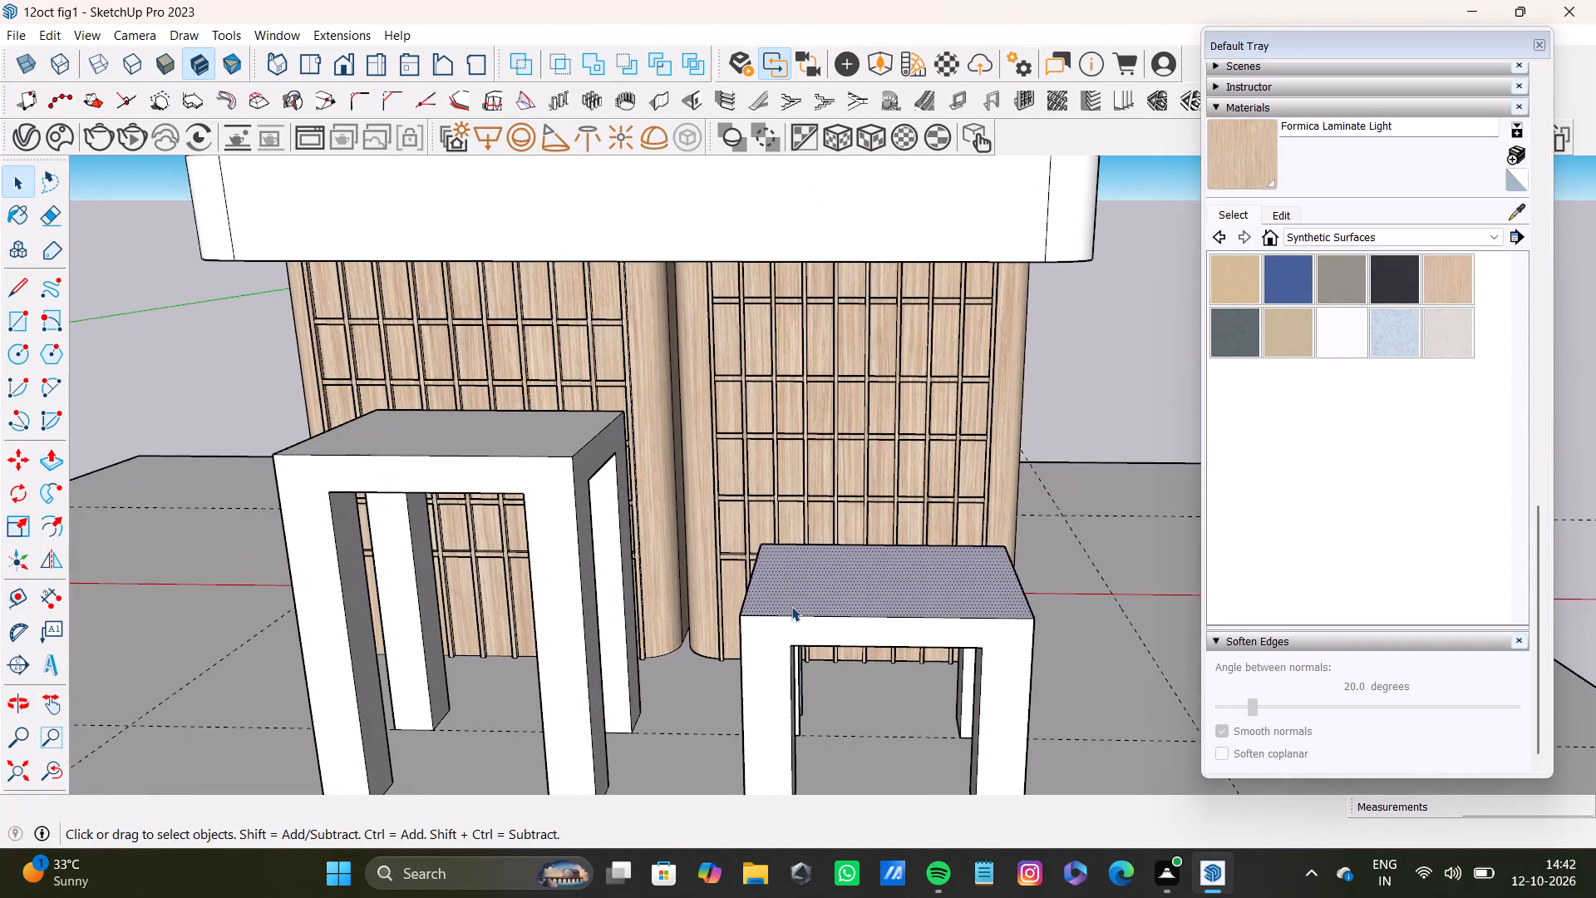
pyautogui.press('p')
pyautogui.moveTo(789, 598); pyautogui.dragTo(579, 442)
# Push/Pull the second front seat's underside upward to match the first seat's slab thickness.
pyautogui.scroll(-3, 677, 516)
pyautogui.moveTo(820, 615); pyautogui.dragTo(711, 395, button='middle')
pyautogui.press('space')
pyautogui.scroll(3, 710, 415)
pyautogui.click(714, 403)
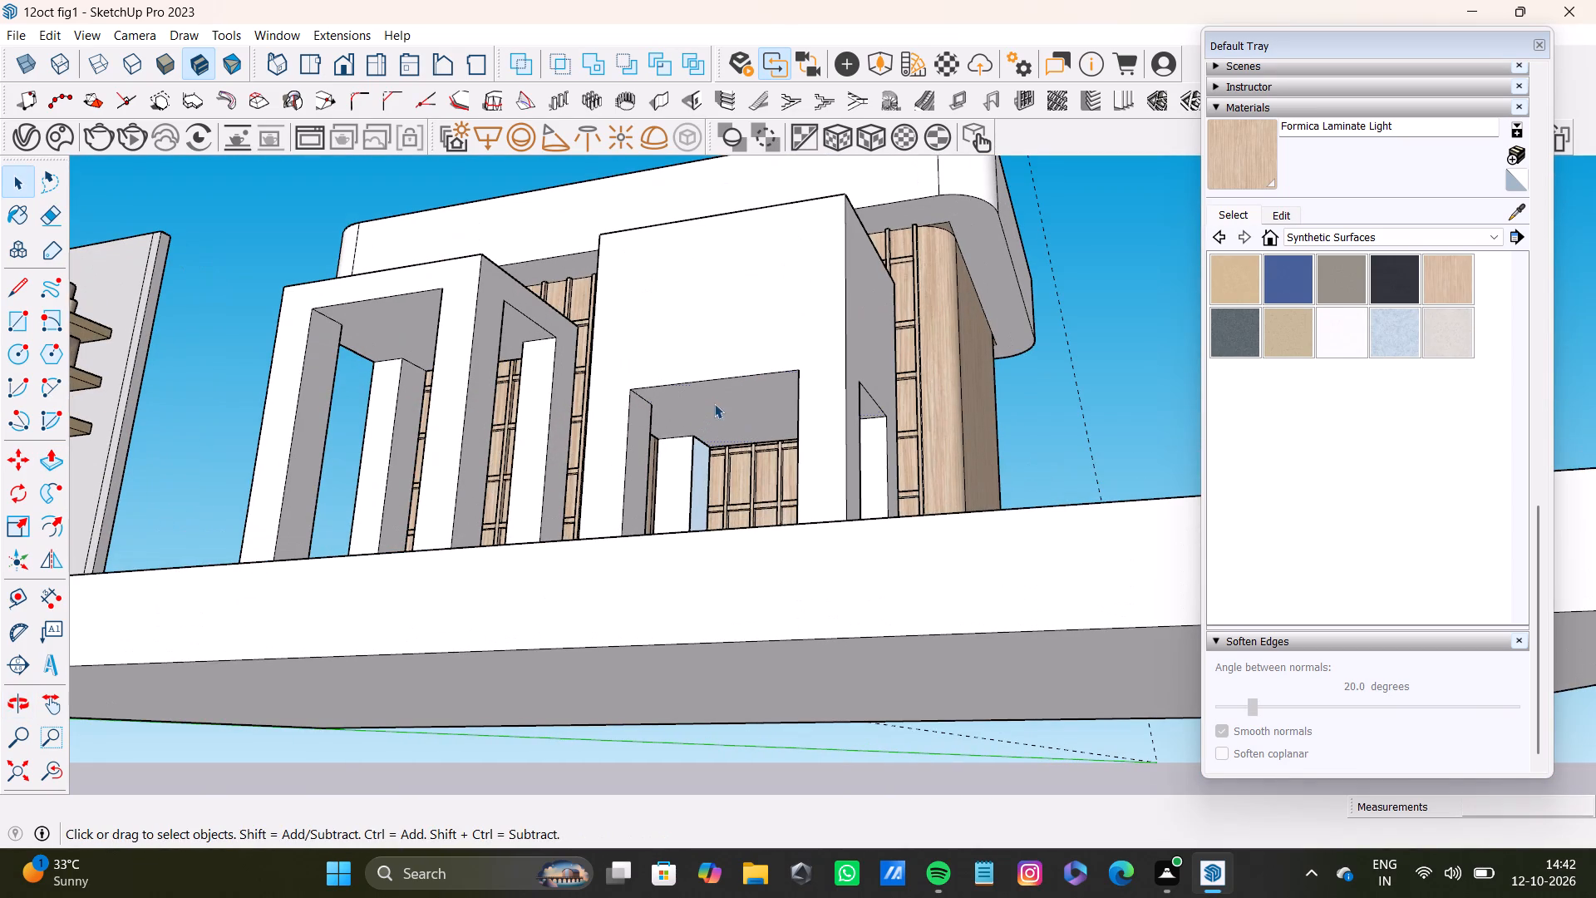
pyautogui.press('p')
pyautogui.moveTo(729, 410); pyautogui.dragTo(529, 315)
pyautogui.scroll(-4, 610, 403)
pyautogui.moveTo(616, 399); pyautogui.dragTo(945, 704, button='middle')
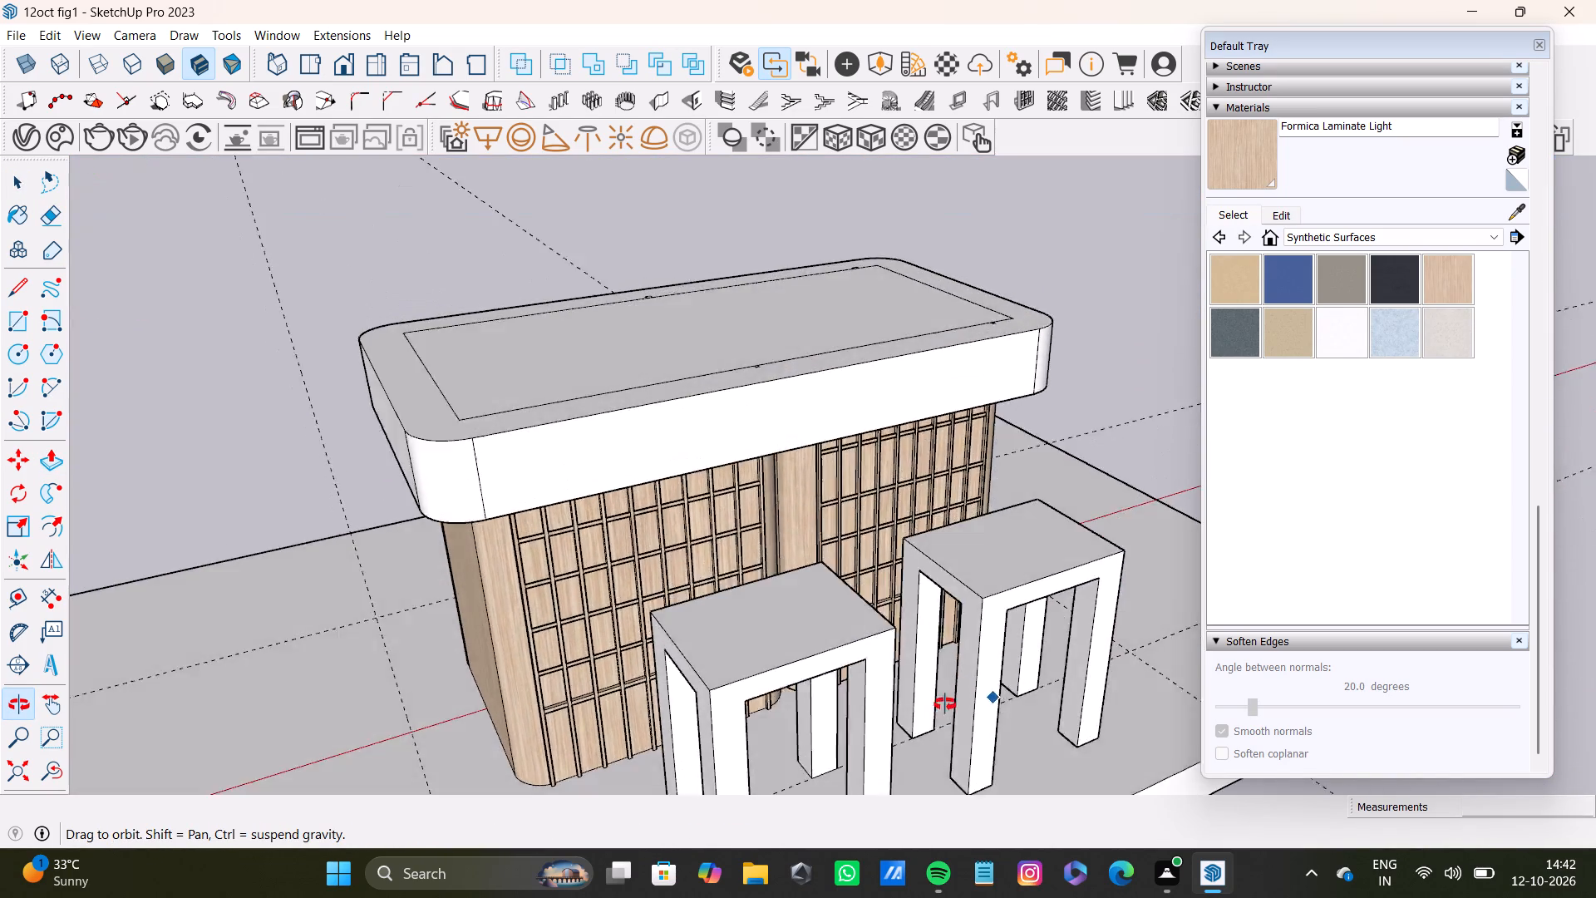
# Examine the raised front seats against the table from several sides to compare their heights and proportions.
pyautogui.moveTo(945, 704); pyautogui.dragTo(904, 752, button='middle')
pyautogui.scroll(-9, 832, 688)
pyautogui.moveTo(795, 615); pyautogui.dragTo(530, 693, button='middle')
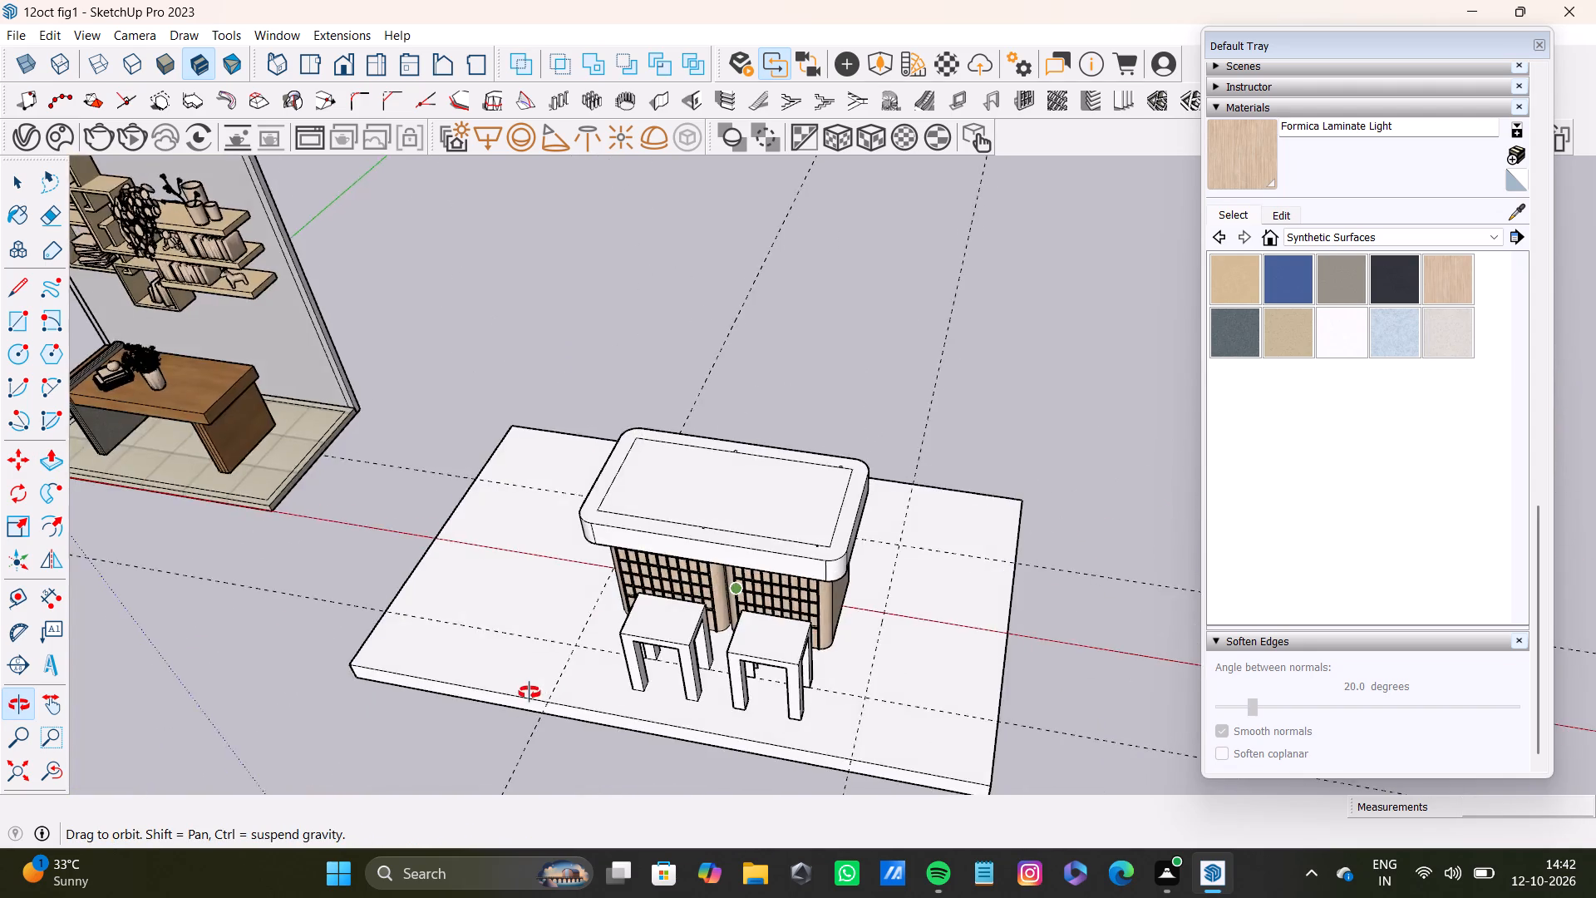
pyautogui.moveTo(530, 693); pyautogui.dragTo(1244, 388, button='middle')
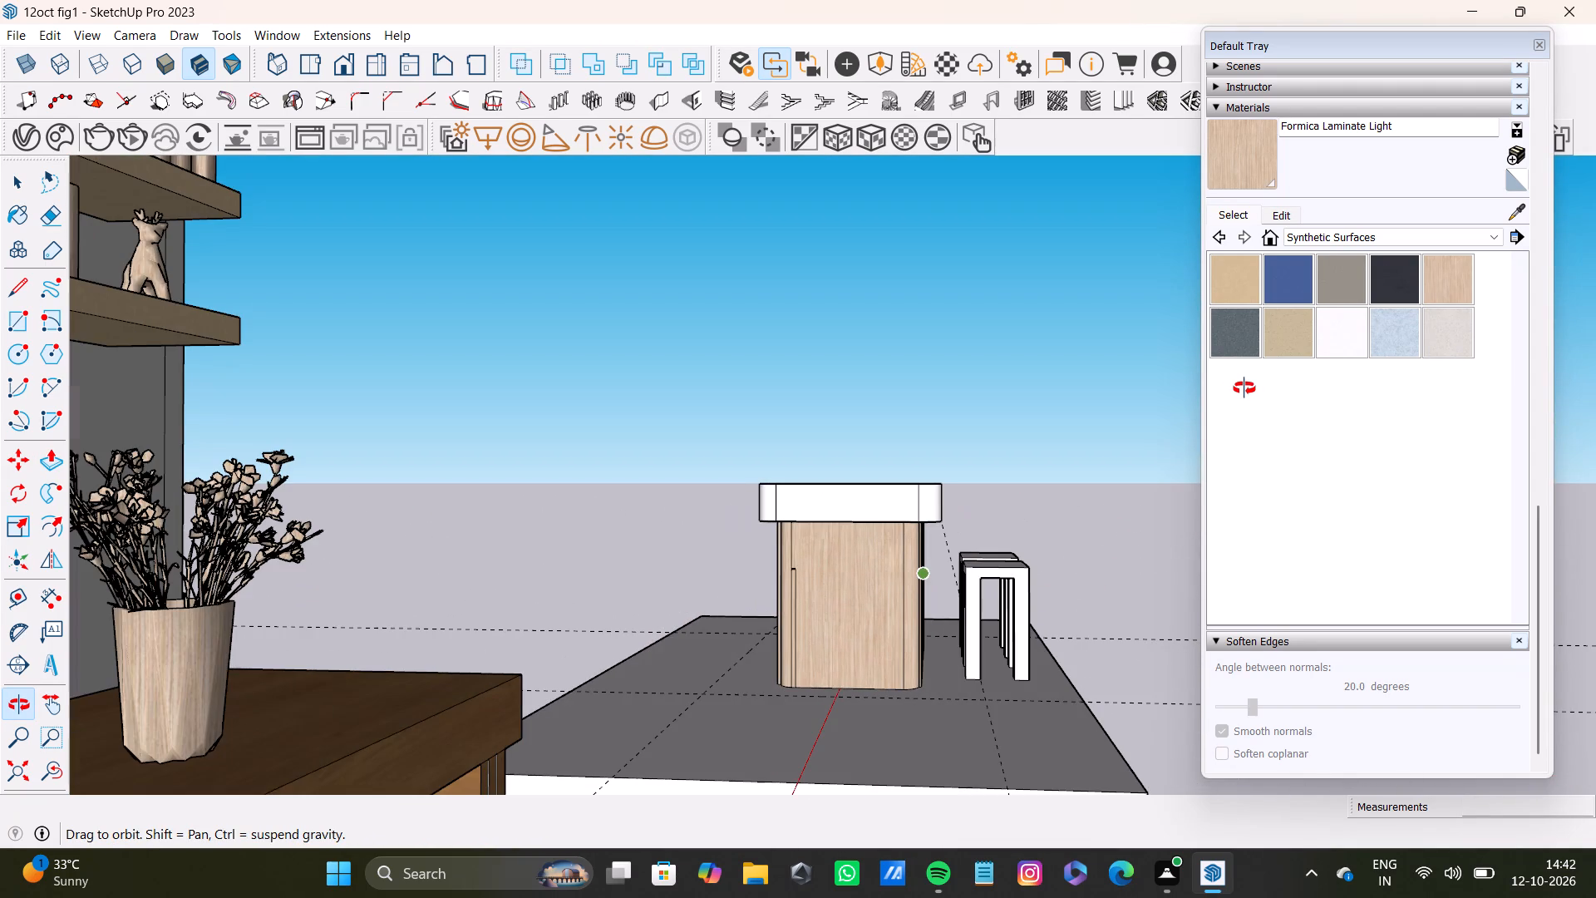
pyautogui.moveTo(1244, 388); pyautogui.dragTo(1052, 400, button='middle')
pyautogui.scroll(8, 880, 524)
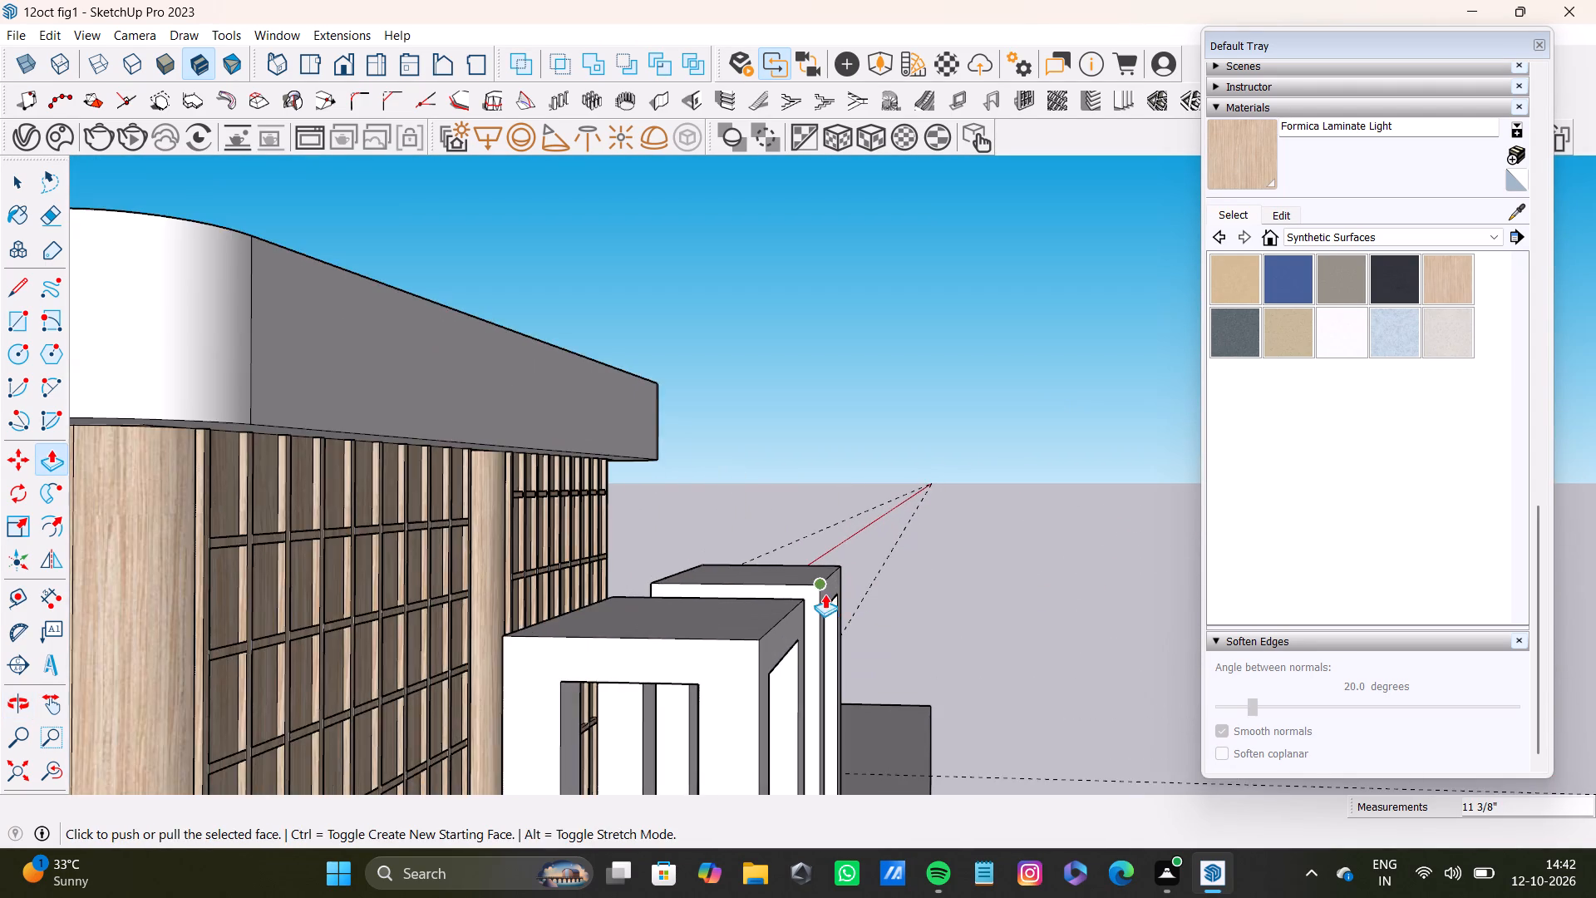
pyautogui.scroll(-7, 821, 593)
pyautogui.moveTo(803, 586); pyautogui.dragTo(950, 644, button='middle')
pyautogui.scroll(-3, 866, 608)
pyautogui.keyDown('shift'); pyautogui.moveTo(860, 609); pyautogui.dragTo(786, 685, button='middle'); pyautogui.keyUp('shift')
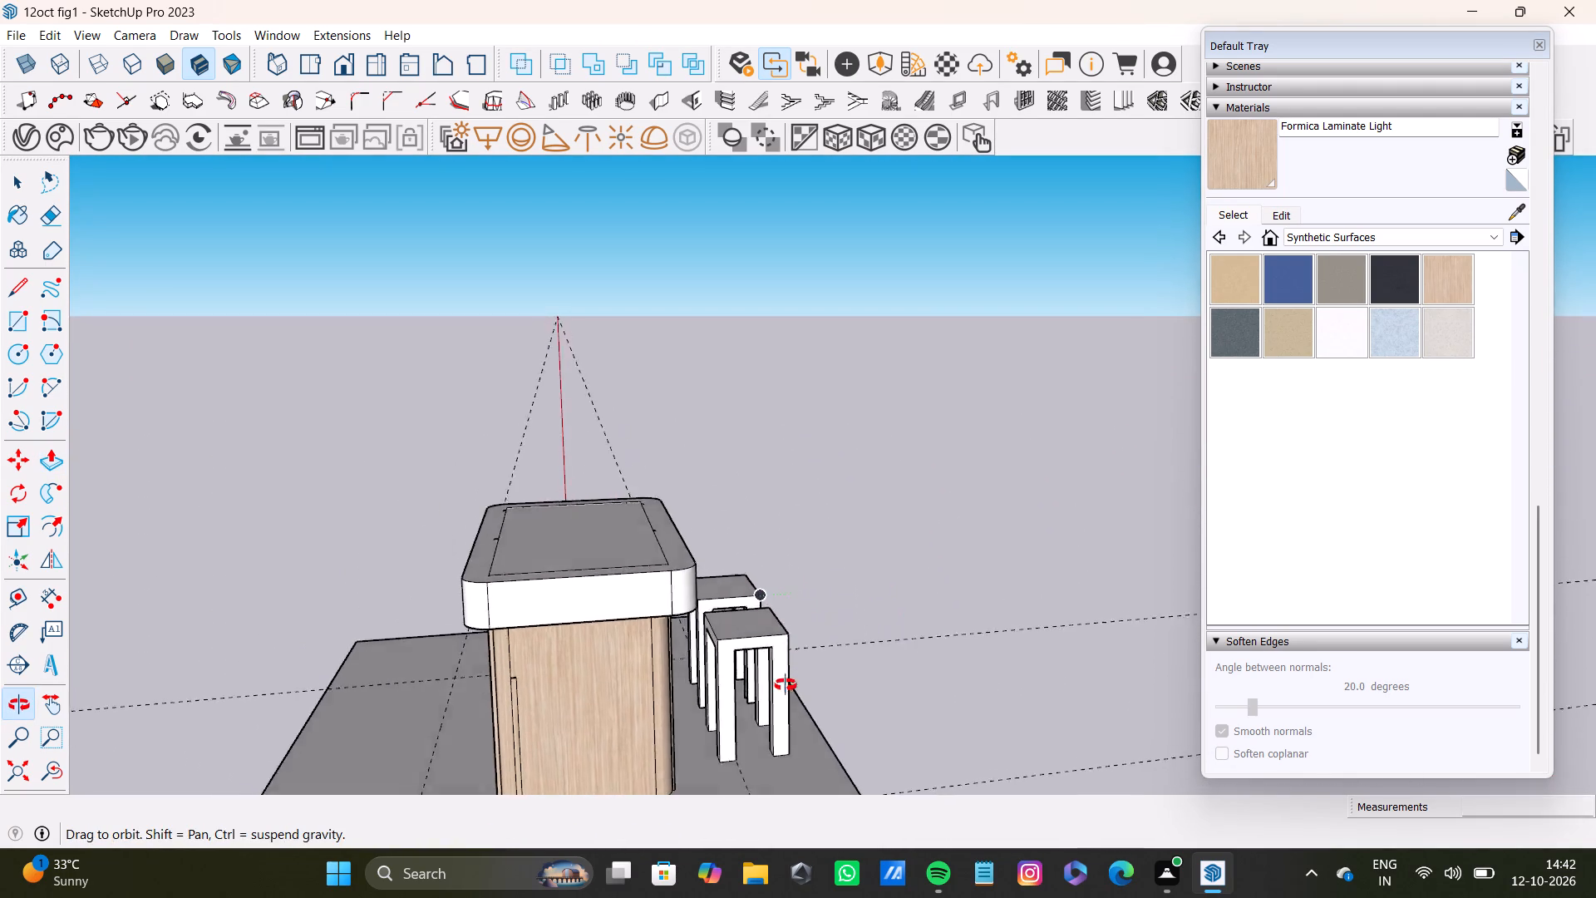
pyautogui.keyDown('shift'); pyautogui.moveTo(786, 685); pyautogui.dragTo(786, 697, button='middle'); pyautogui.keyUp('shift')
# Place a Tape Measure guide on the front seats' tops, parallel to and slightly inside their outer edge away from the table.
pyautogui.scroll(11, 756, 656)
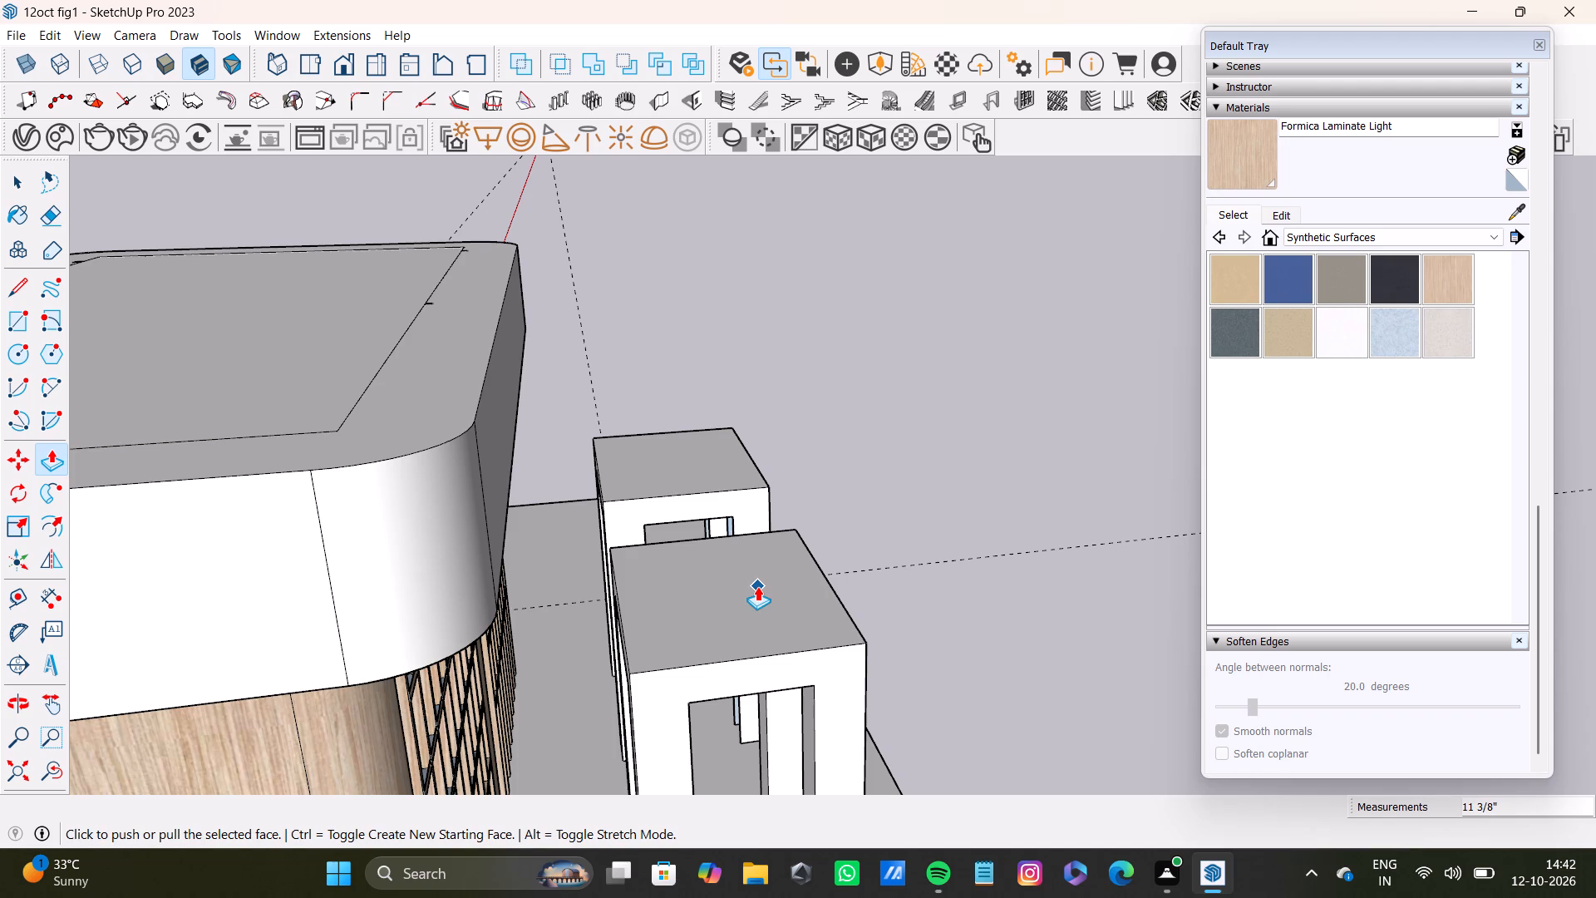
pyautogui.press('t')
pyautogui.scroll(3, 849, 582)
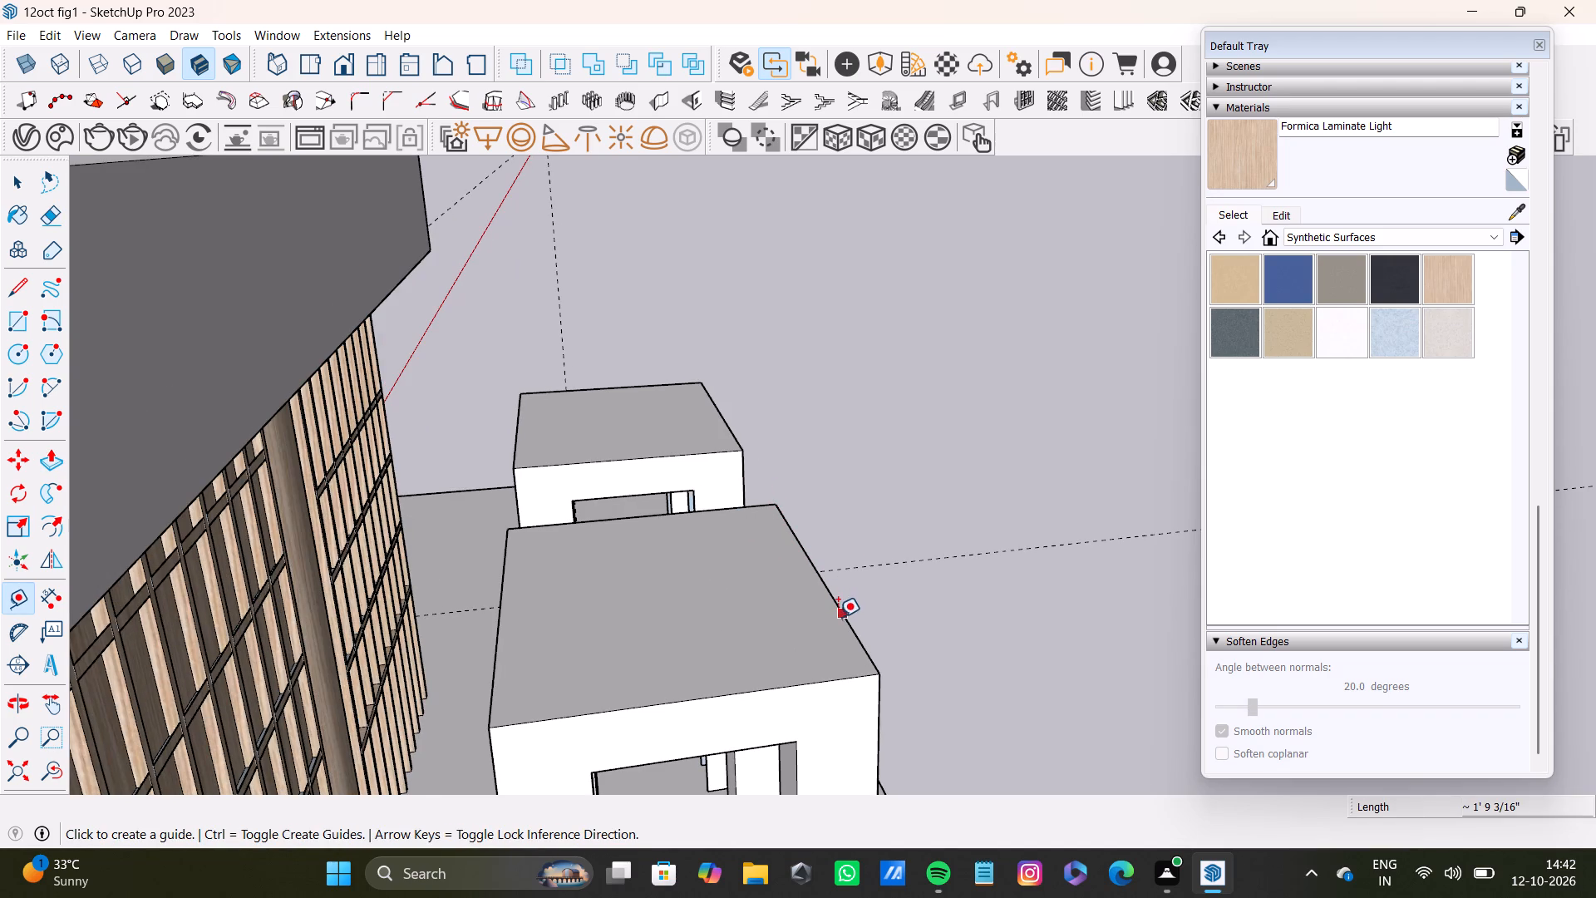
pyautogui.click(838, 617)
pyautogui.click(805, 623)
# Draw a line along the guide across each front seat's top to mark off a narrow backrest strip on the outer side.
pyautogui.scroll(-4, 805, 623)
pyautogui.moveTo(806, 621); pyautogui.dragTo(960, 779, button='middle')
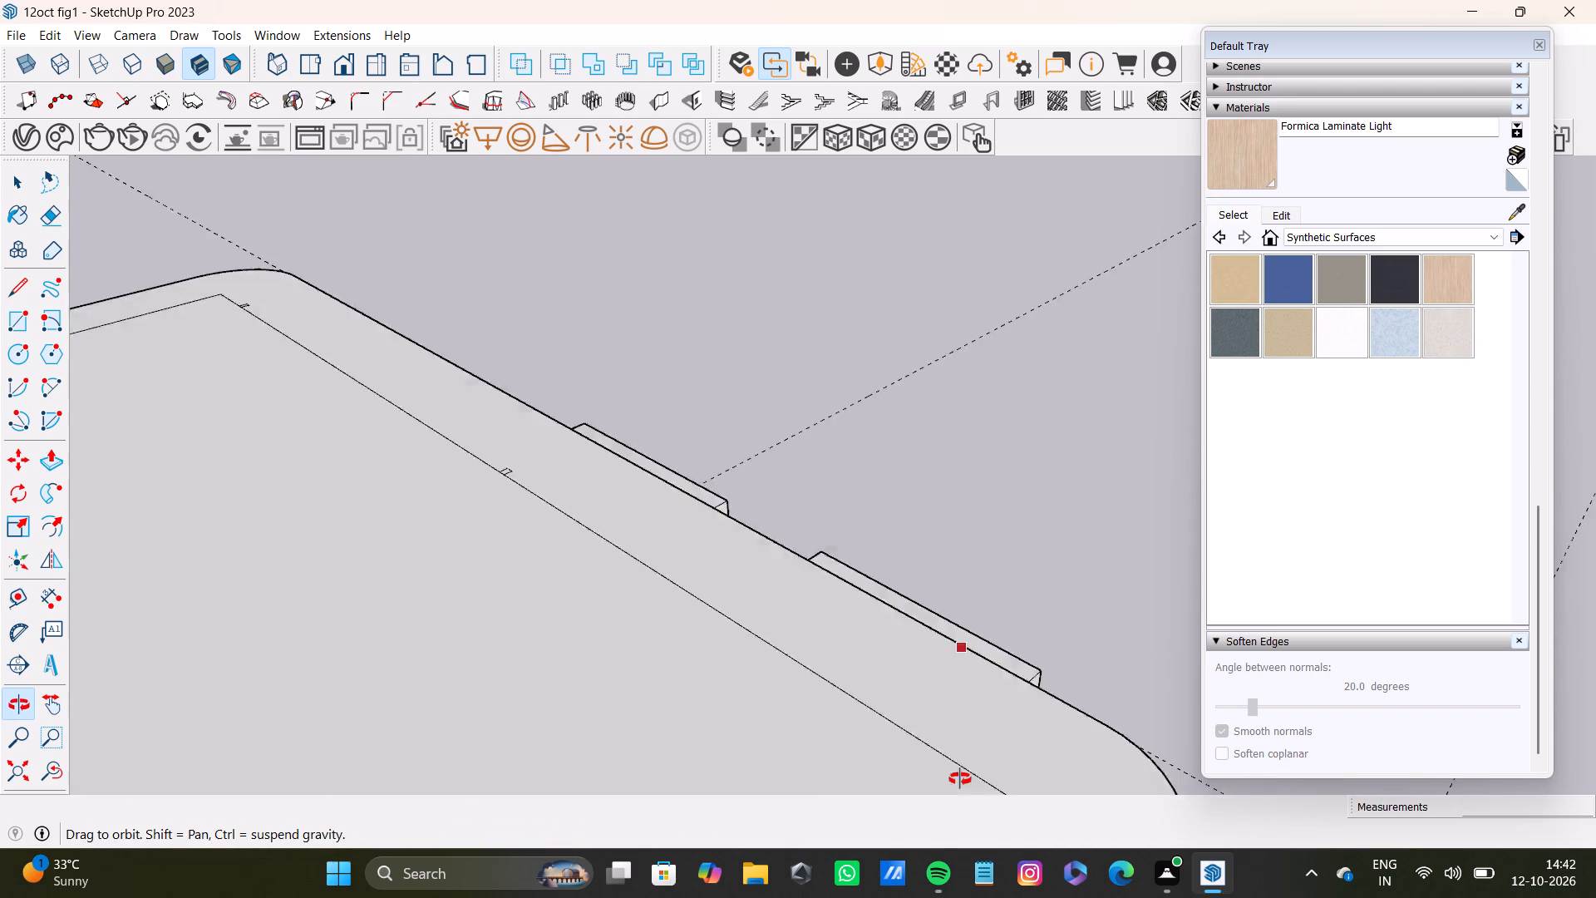
pyautogui.moveTo(960, 779); pyautogui.dragTo(891, 792, button='middle')
pyautogui.press('r')
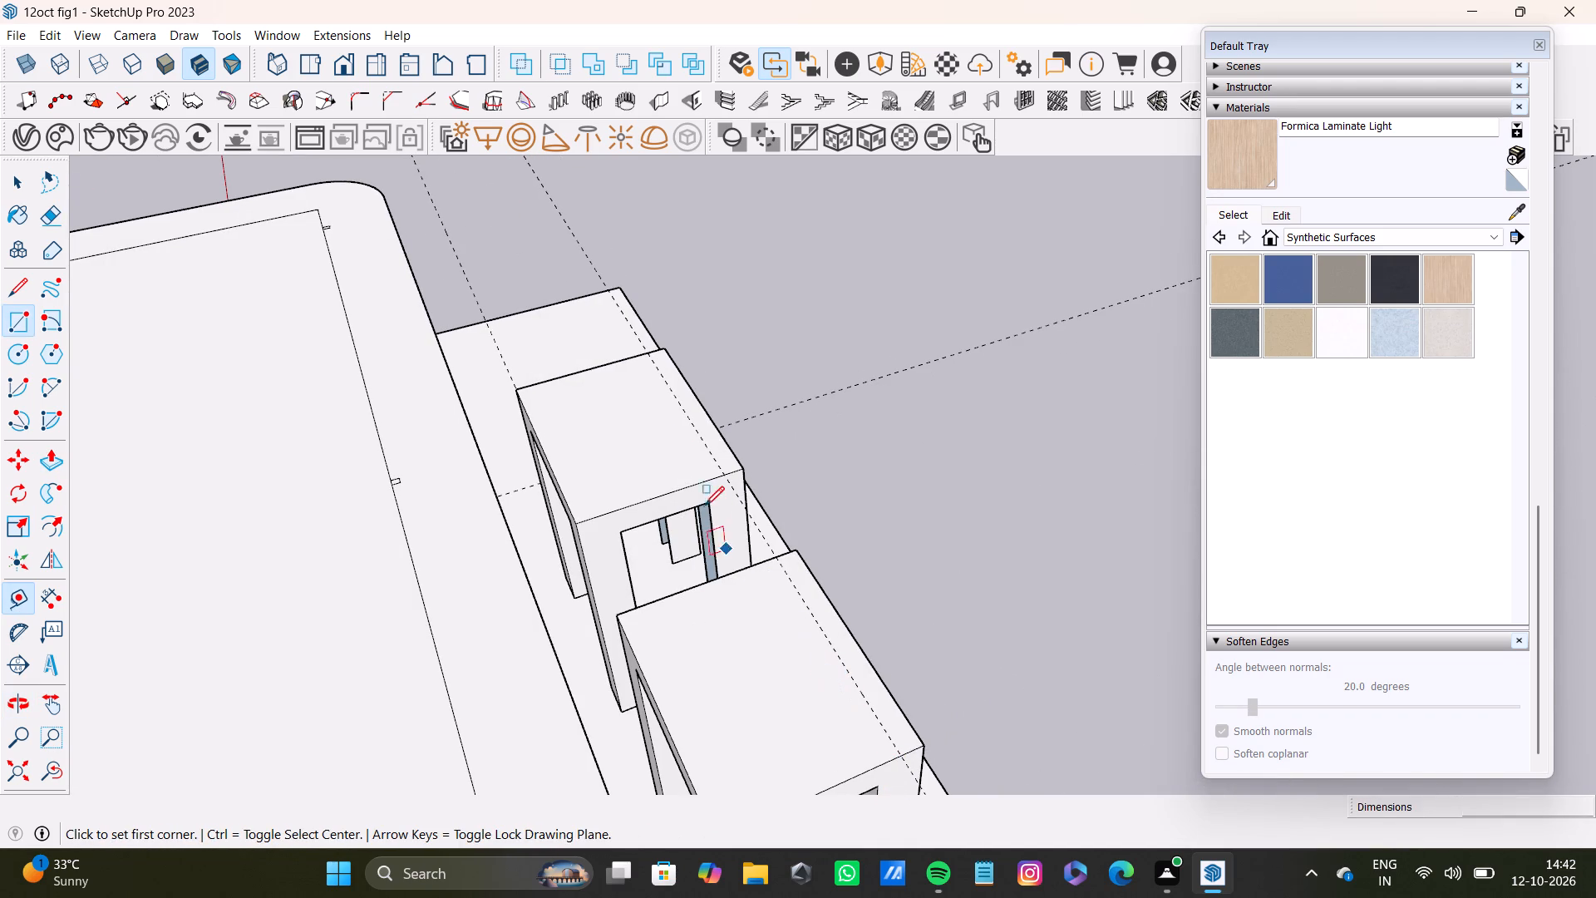
pyautogui.press('l')
pyautogui.scroll(3, 693, 343)
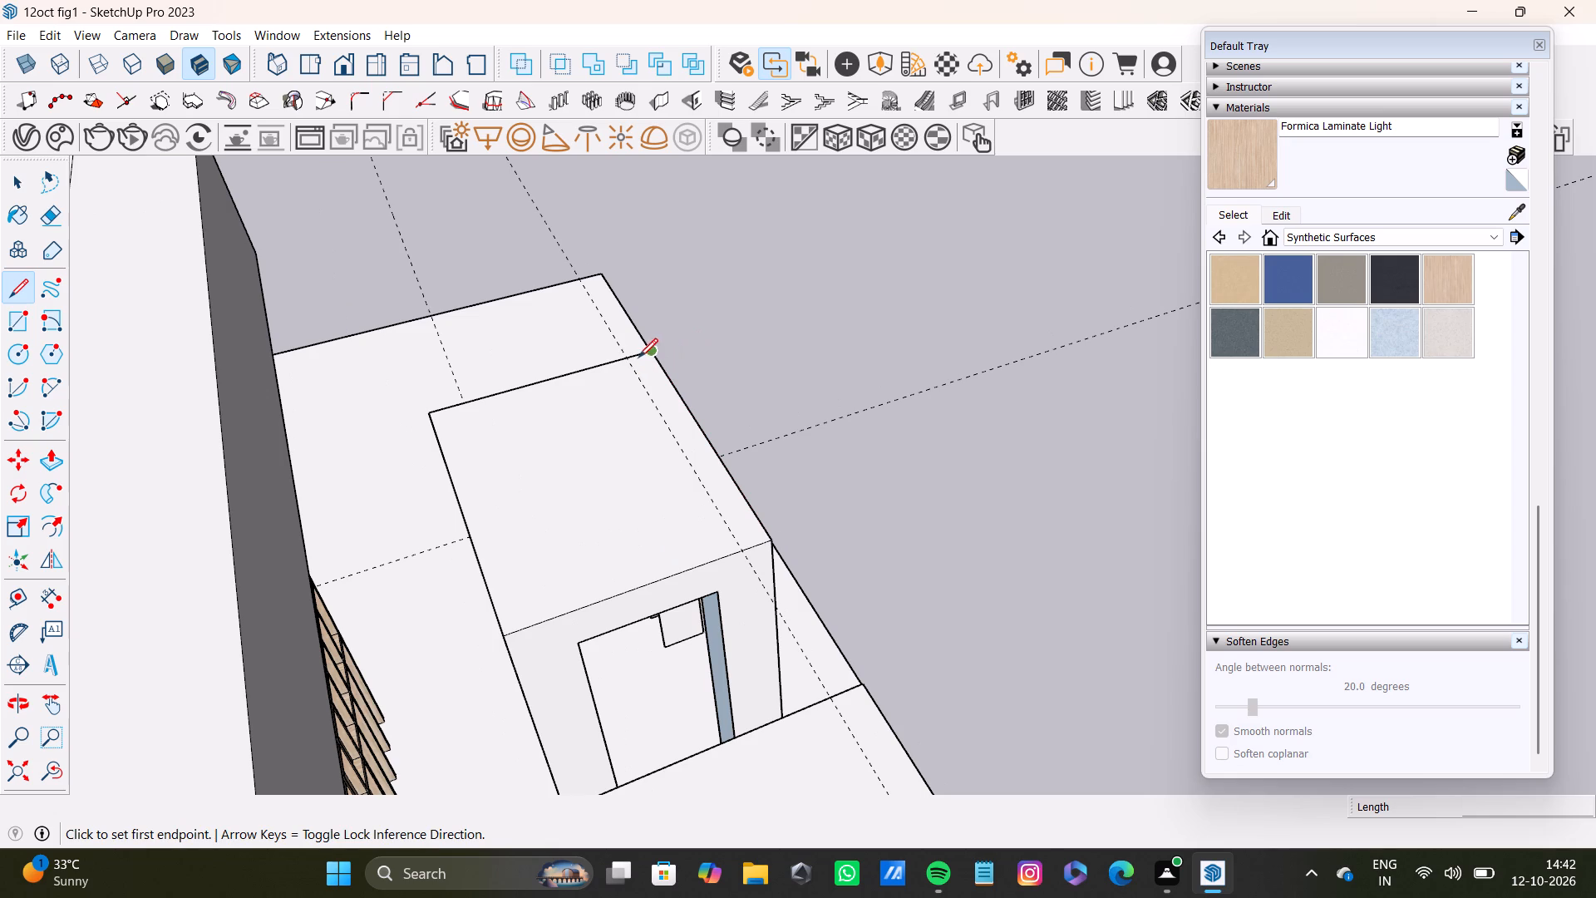
pyautogui.click(630, 355)
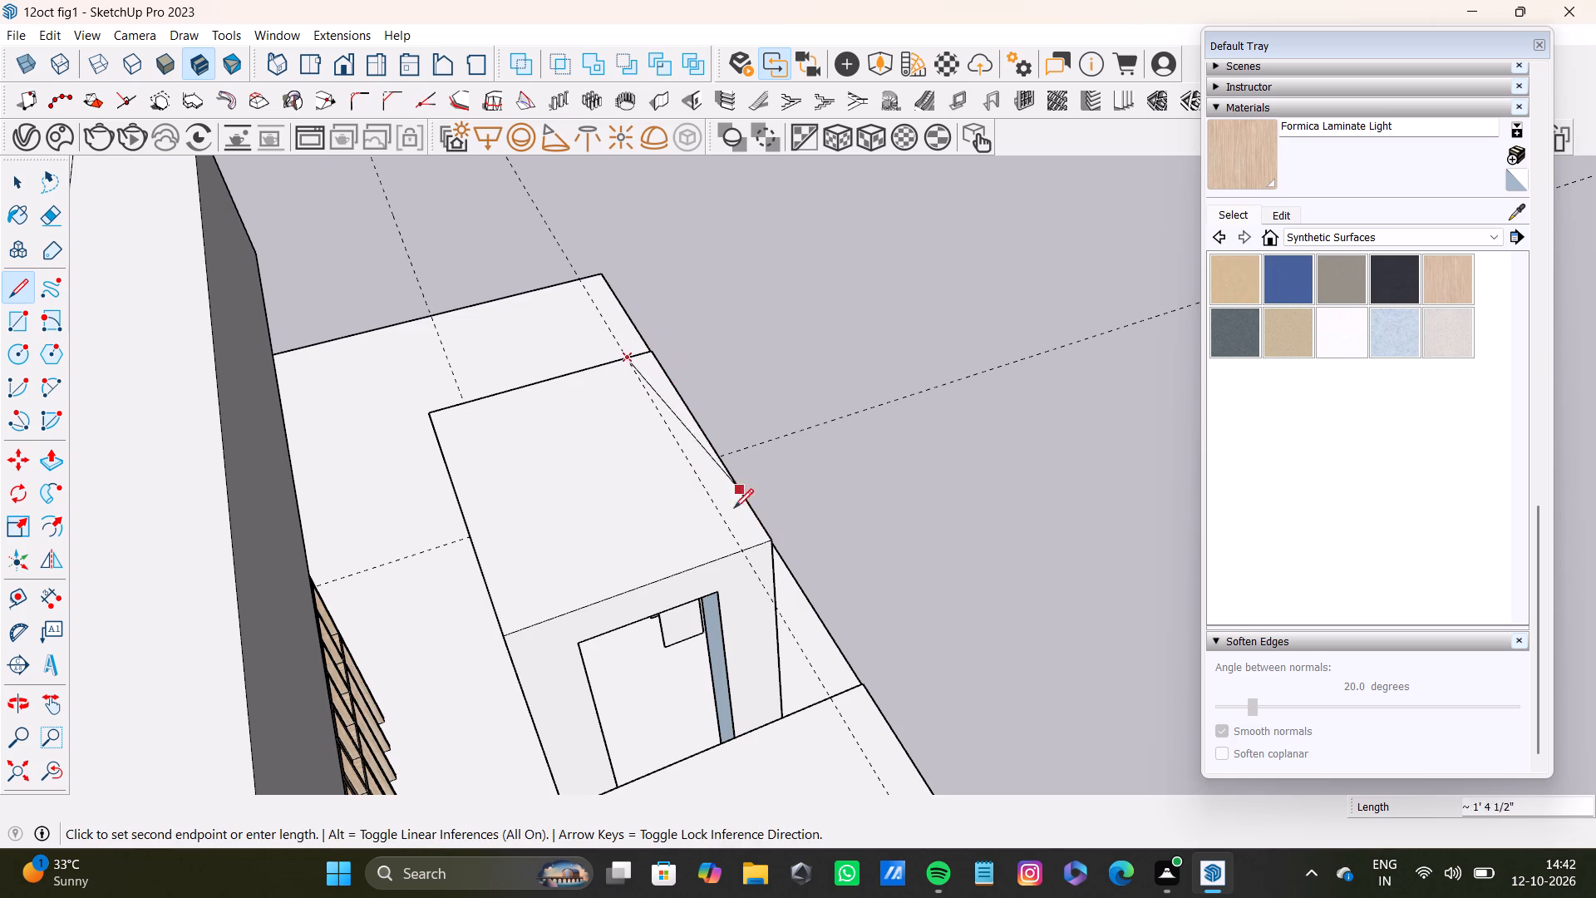
pyautogui.click(746, 544)
pyautogui.scroll(-8, 746, 544)
pyautogui.moveTo(759, 548); pyautogui.dragTo(678, 336, button='middle')
pyautogui.scroll(4, 672, 459)
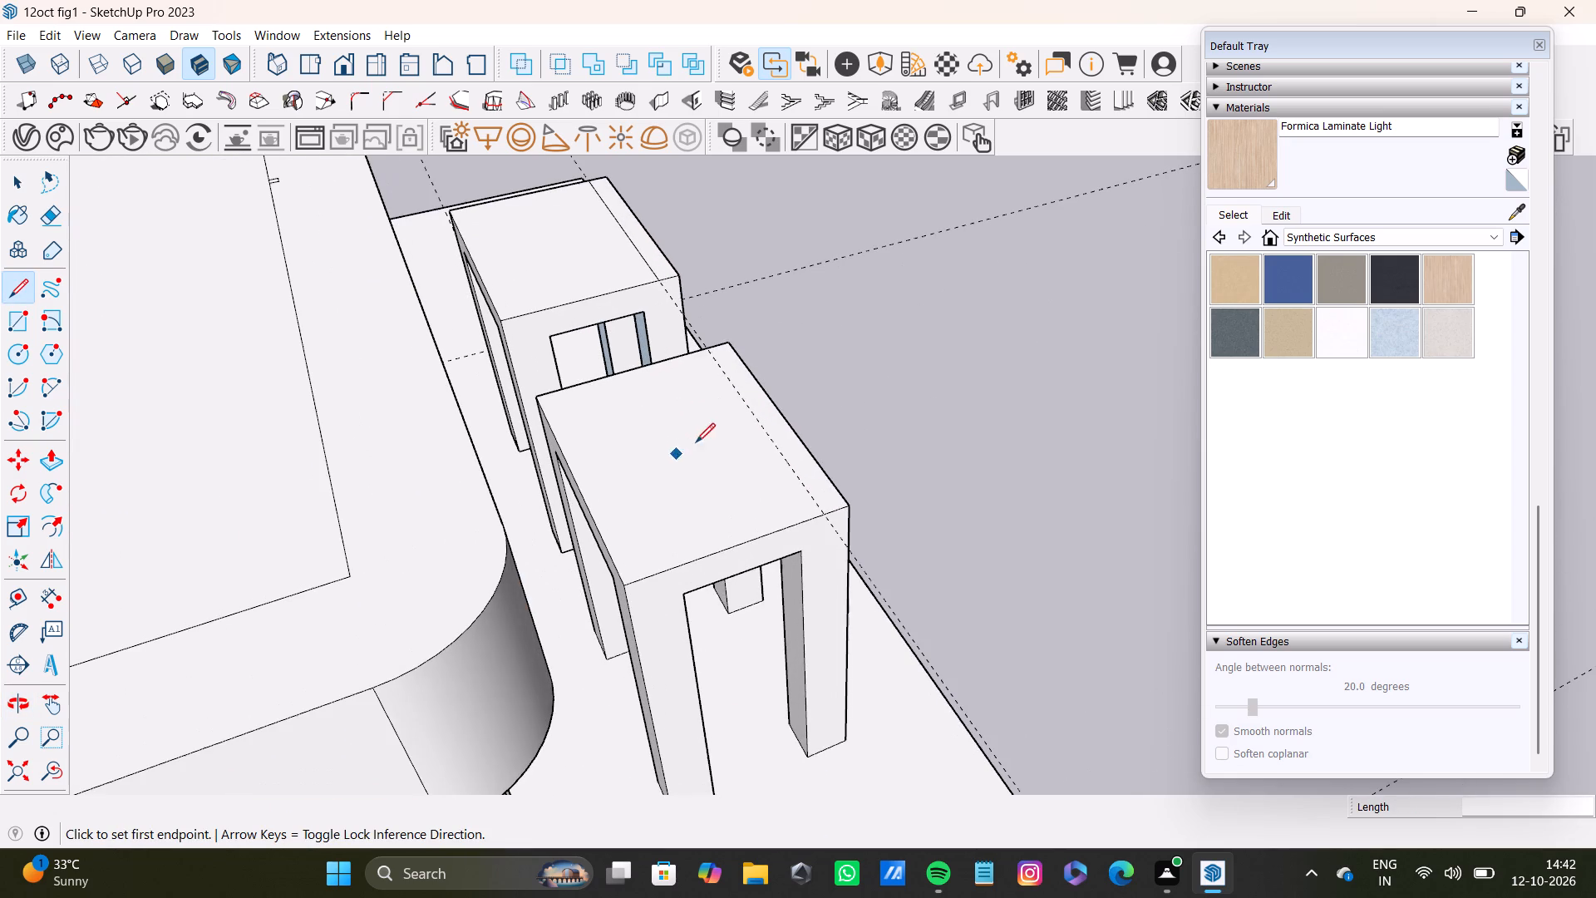
pyautogui.click(708, 348)
pyautogui.click(830, 524)
# Push/Pull the outer strip of the near front seat upward about 1' 4 3/8" to form a backrest.
pyautogui.press('space')
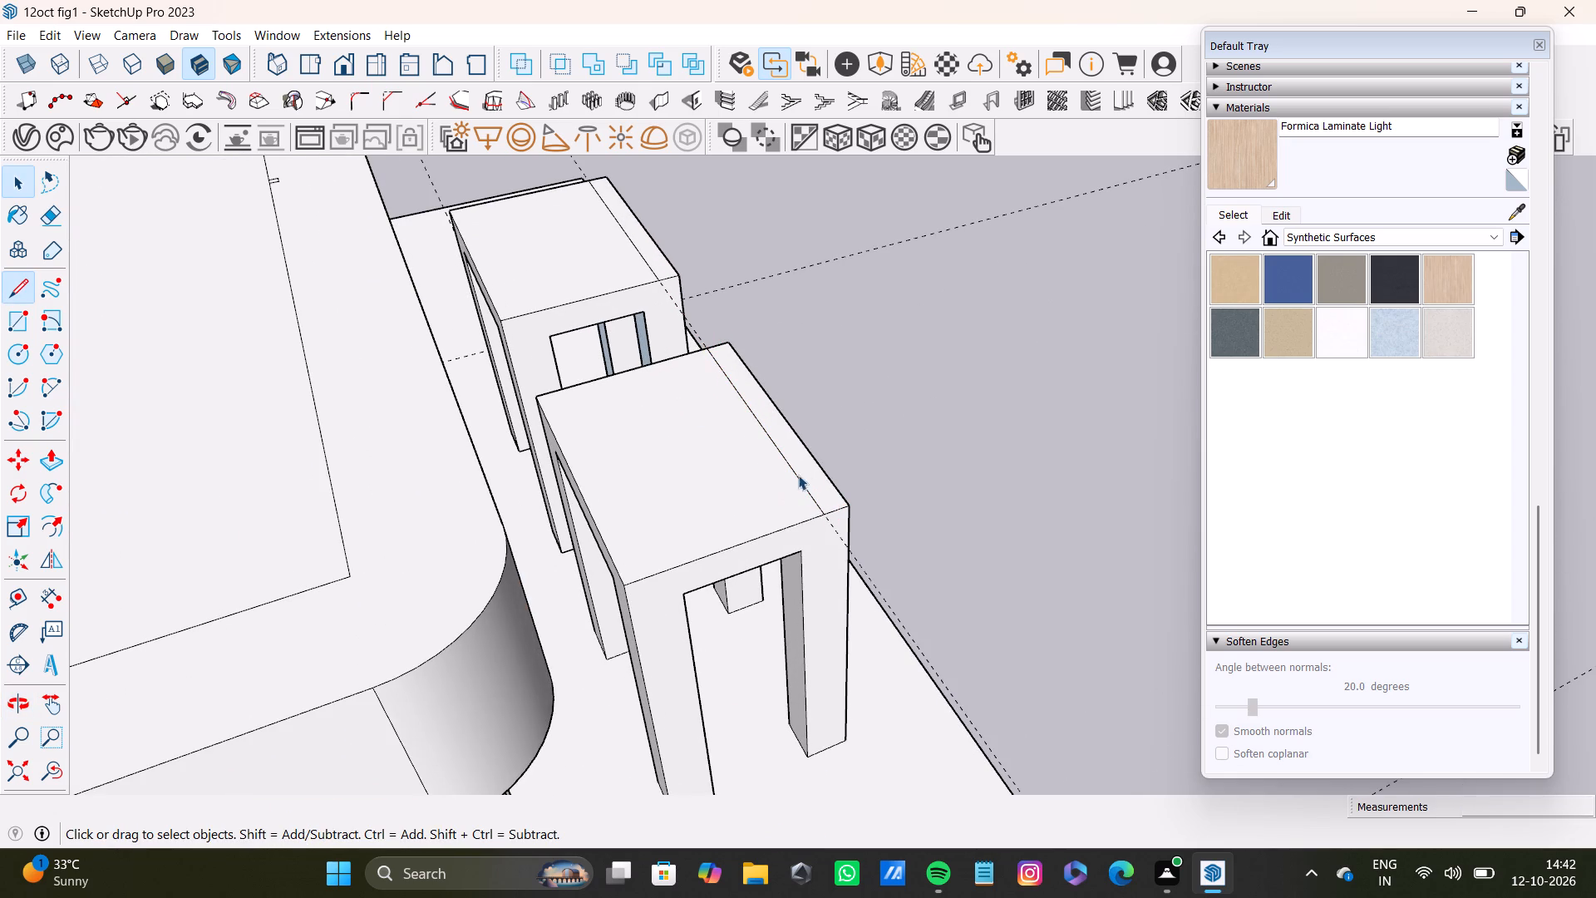
pyautogui.click(810, 476)
pyautogui.press('p')
pyautogui.moveTo(811, 476); pyautogui.dragTo(725, 276)
pyautogui.scroll(-4, 696, 330)
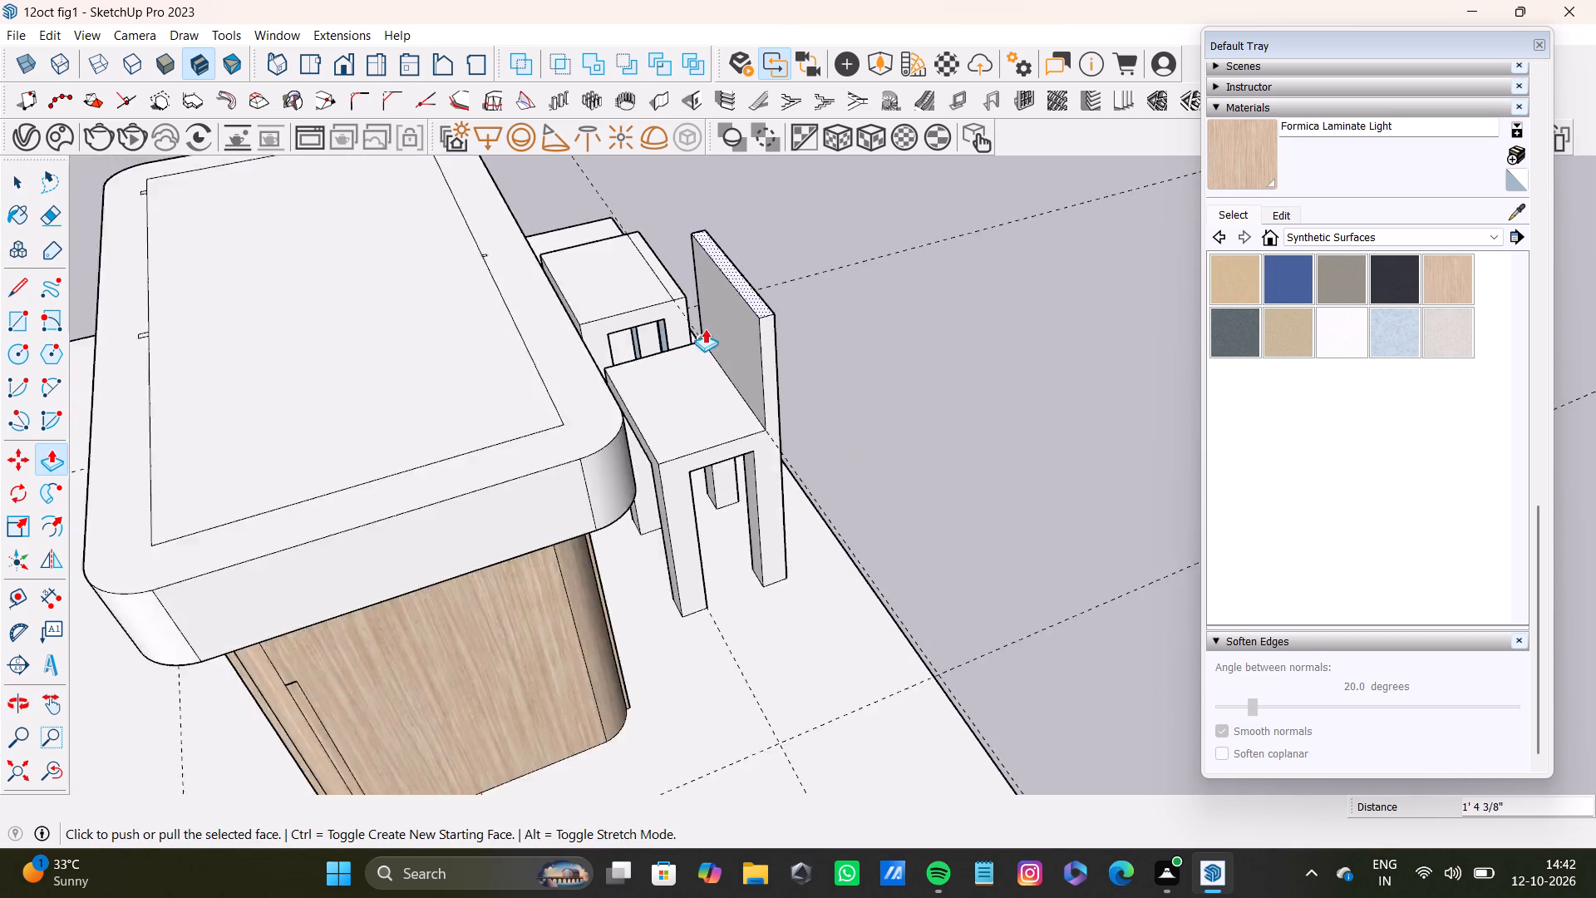
# Push/Pull the top of the near seat's backrest up about 3 1/4" more.
pyautogui.scroll(-4, 705, 328)
pyautogui.moveTo(722, 361); pyautogui.dragTo(659, 234, button='middle')
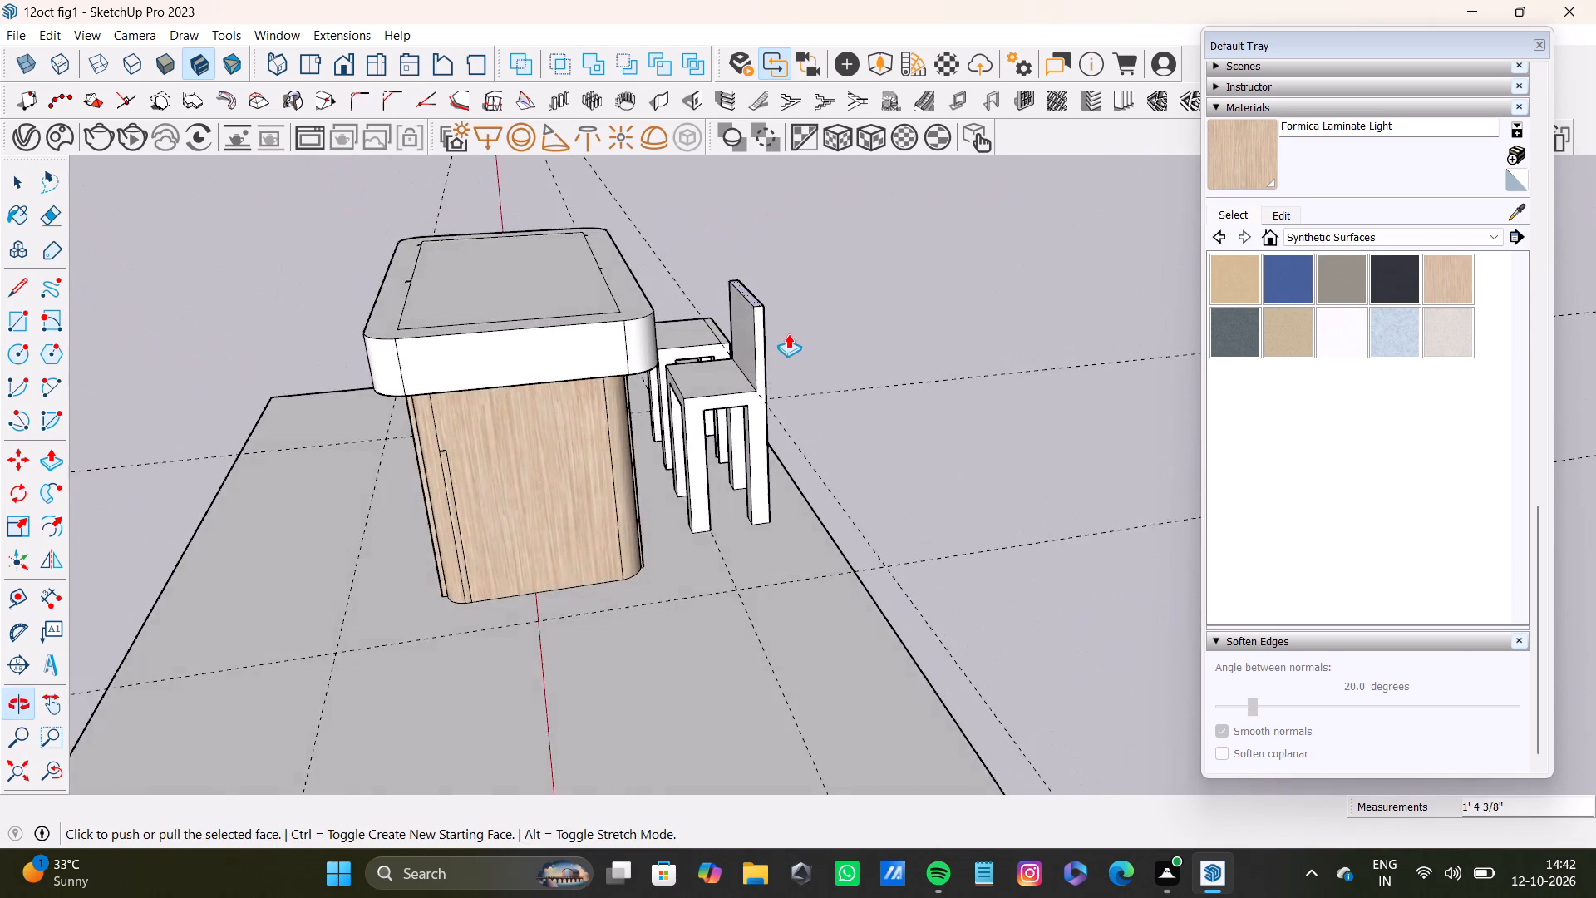
pyautogui.scroll(-4, 788, 333)
pyautogui.keyDown('shift'); pyautogui.moveTo(793, 332); pyautogui.dragTo(711, 484, button='middle'); pyautogui.keyUp('shift')
pyautogui.scroll(3, 905, 466)
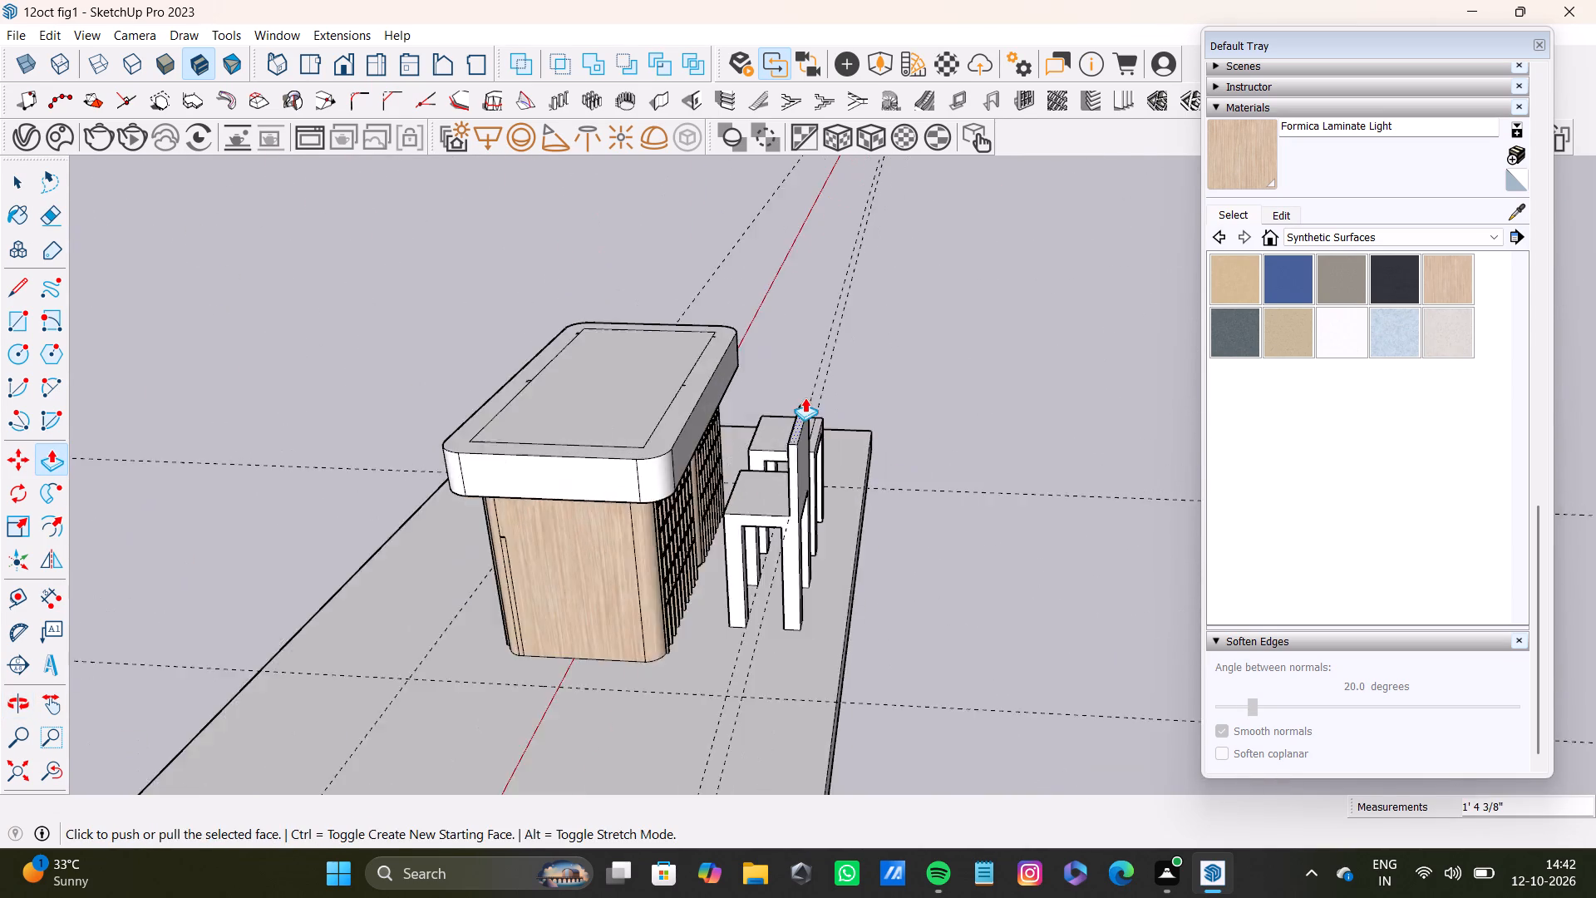
pyautogui.scroll(5, 805, 397)
pyautogui.moveTo(810, 457); pyautogui.dragTo(809, 431)
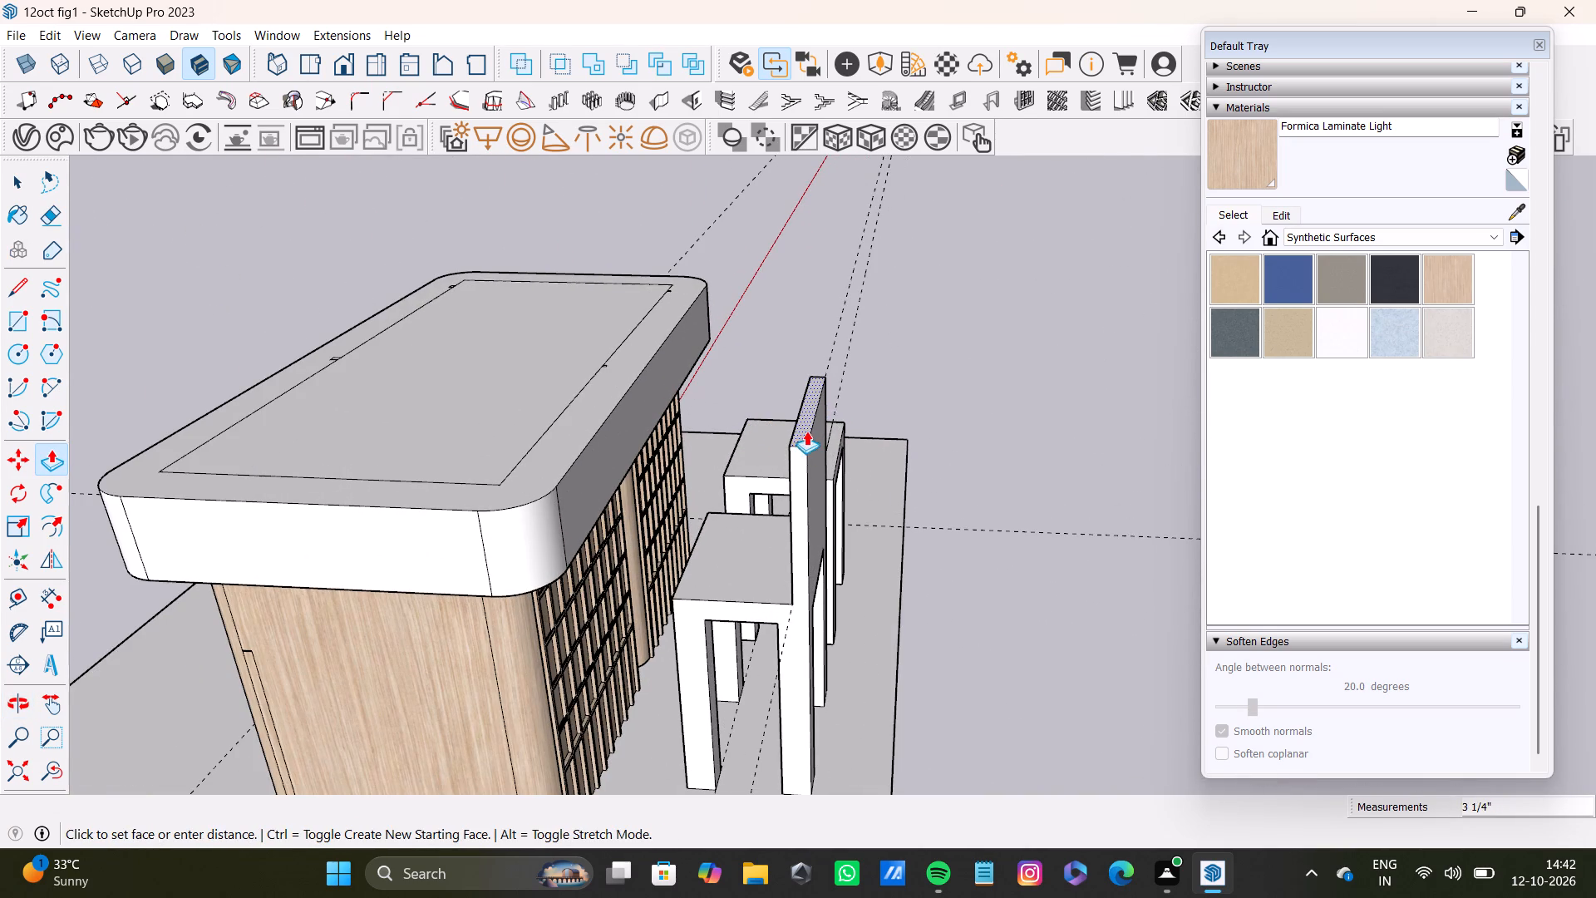
# Push/Pull the outer strip of the other front seat up about 1' 7 5/8", level with the first backrest.
pyautogui.scroll(-4, 804, 453)
pyautogui.moveTo(799, 511); pyautogui.dragTo(657, 533, button='middle')
pyautogui.keyDown('shift'); pyautogui.scroll(-3, 850, 473); pyautogui.keyUp('shift')
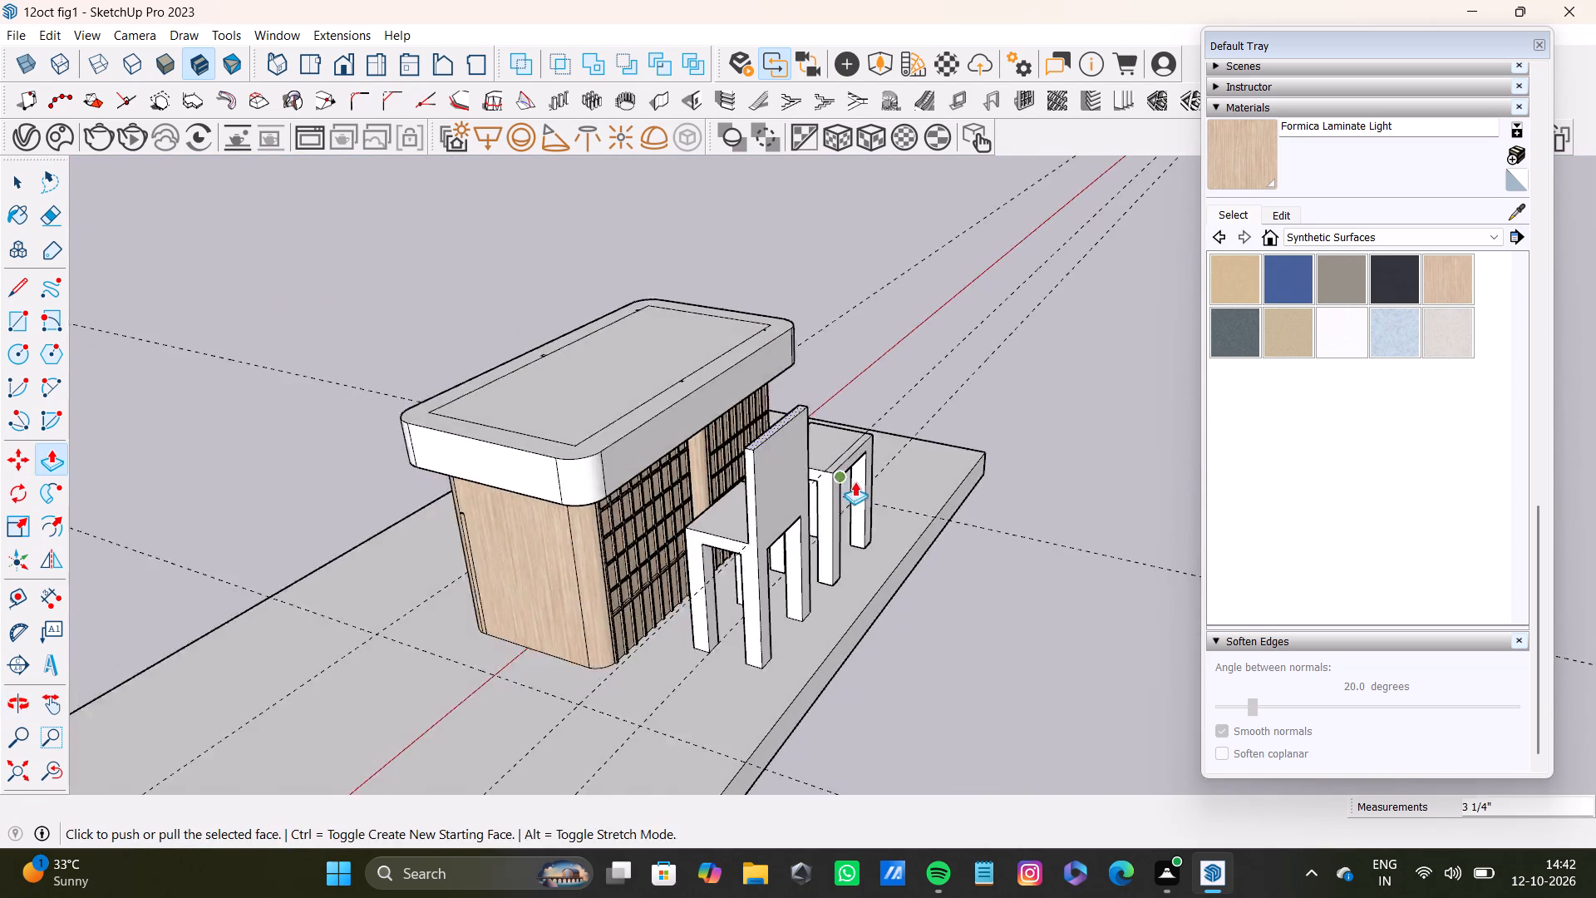
pyautogui.keyDown('shift'); pyautogui.moveTo(855, 482); pyautogui.dragTo(641, 613, button='middle'); pyautogui.keyUp('shift')
pyautogui.scroll(8, 905, 586)
pyautogui.press('space')
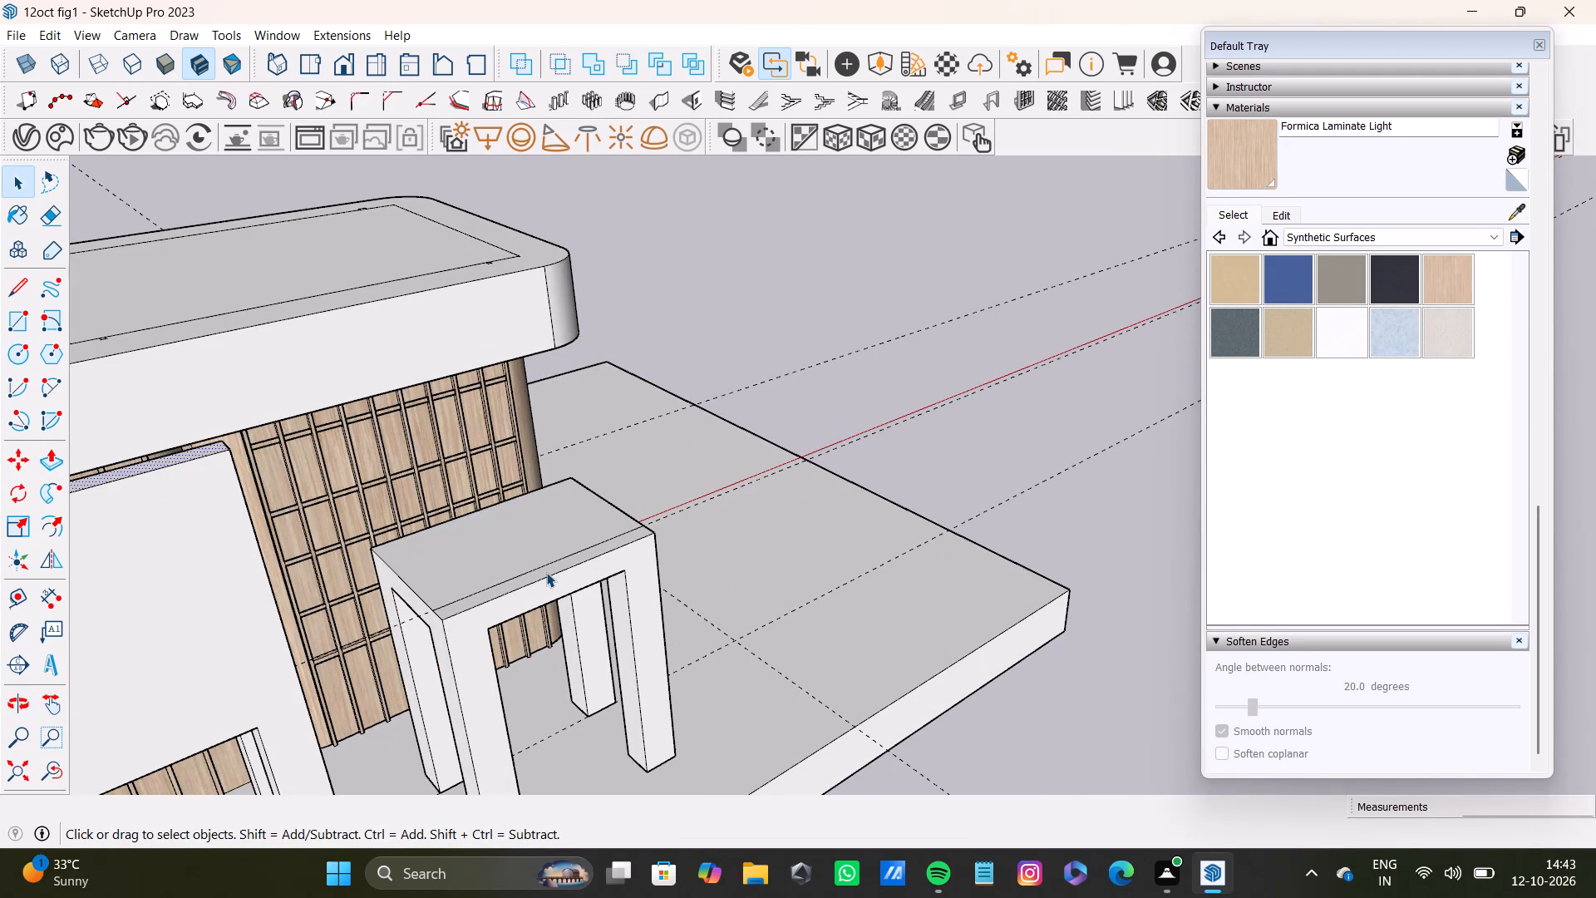
pyautogui.click(546, 572)
pyautogui.press('p')
pyautogui.moveTo(545, 572); pyautogui.dragTo(378, 531)
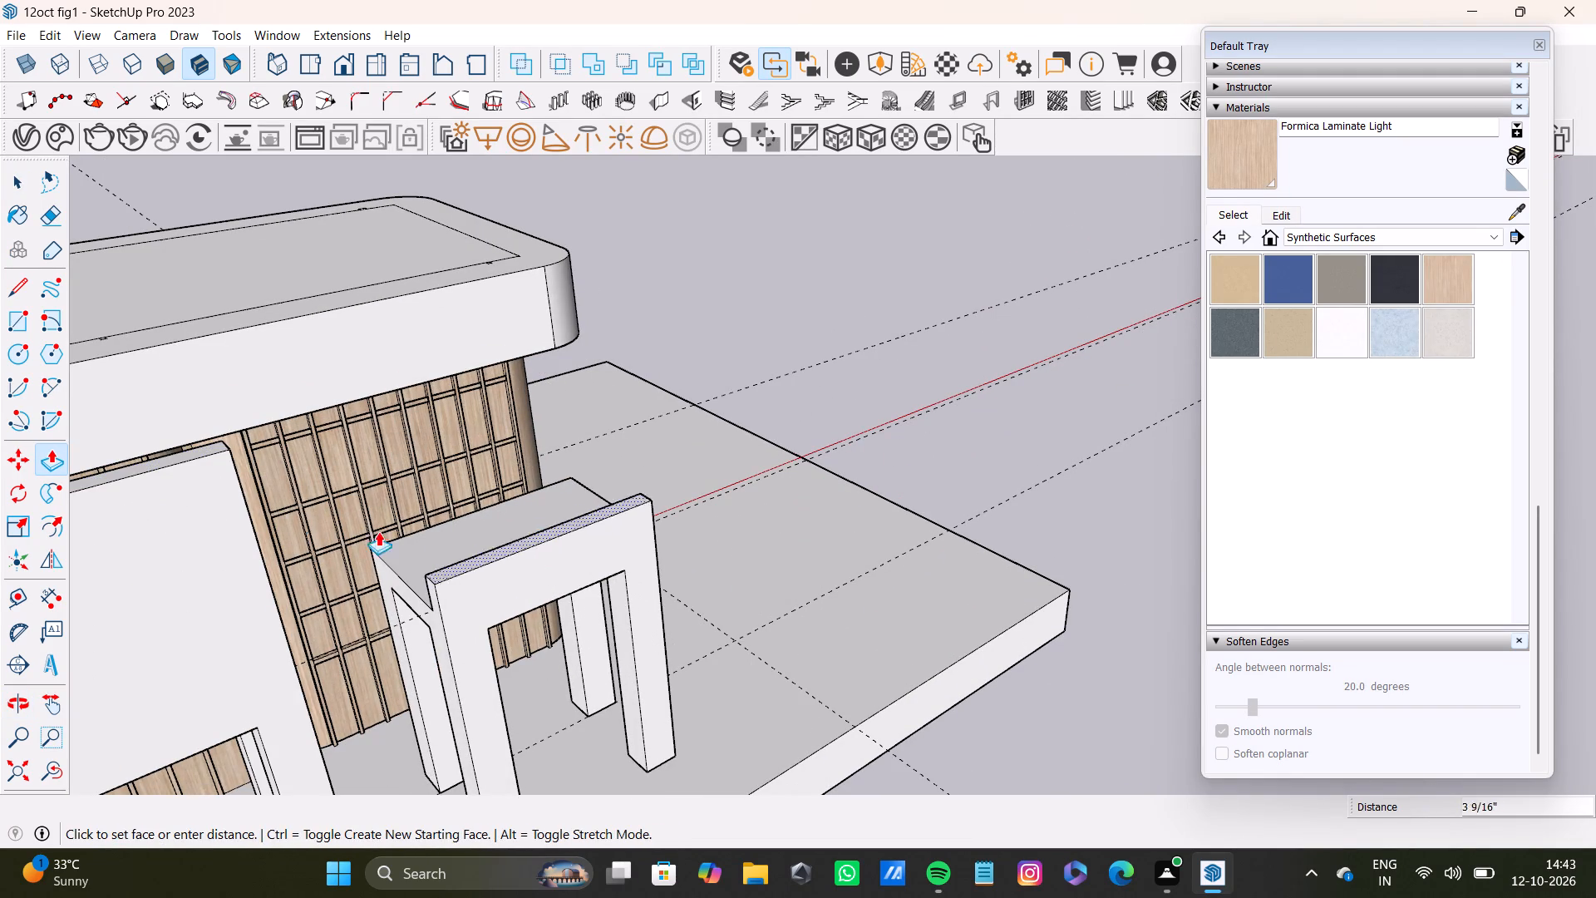
pyautogui.moveTo(378, 531); pyautogui.dragTo(223, 451)
# Examine both chairs from all sides, including the inner sides of their legs, for missing faces.
pyautogui.scroll(-4, 305, 504)
pyautogui.moveTo(318, 528); pyautogui.dragTo(626, 553, button='middle')
pyautogui.scroll(-4, 621, 583)
pyautogui.moveTo(638, 607); pyautogui.dragTo(644, 589, button='middle')
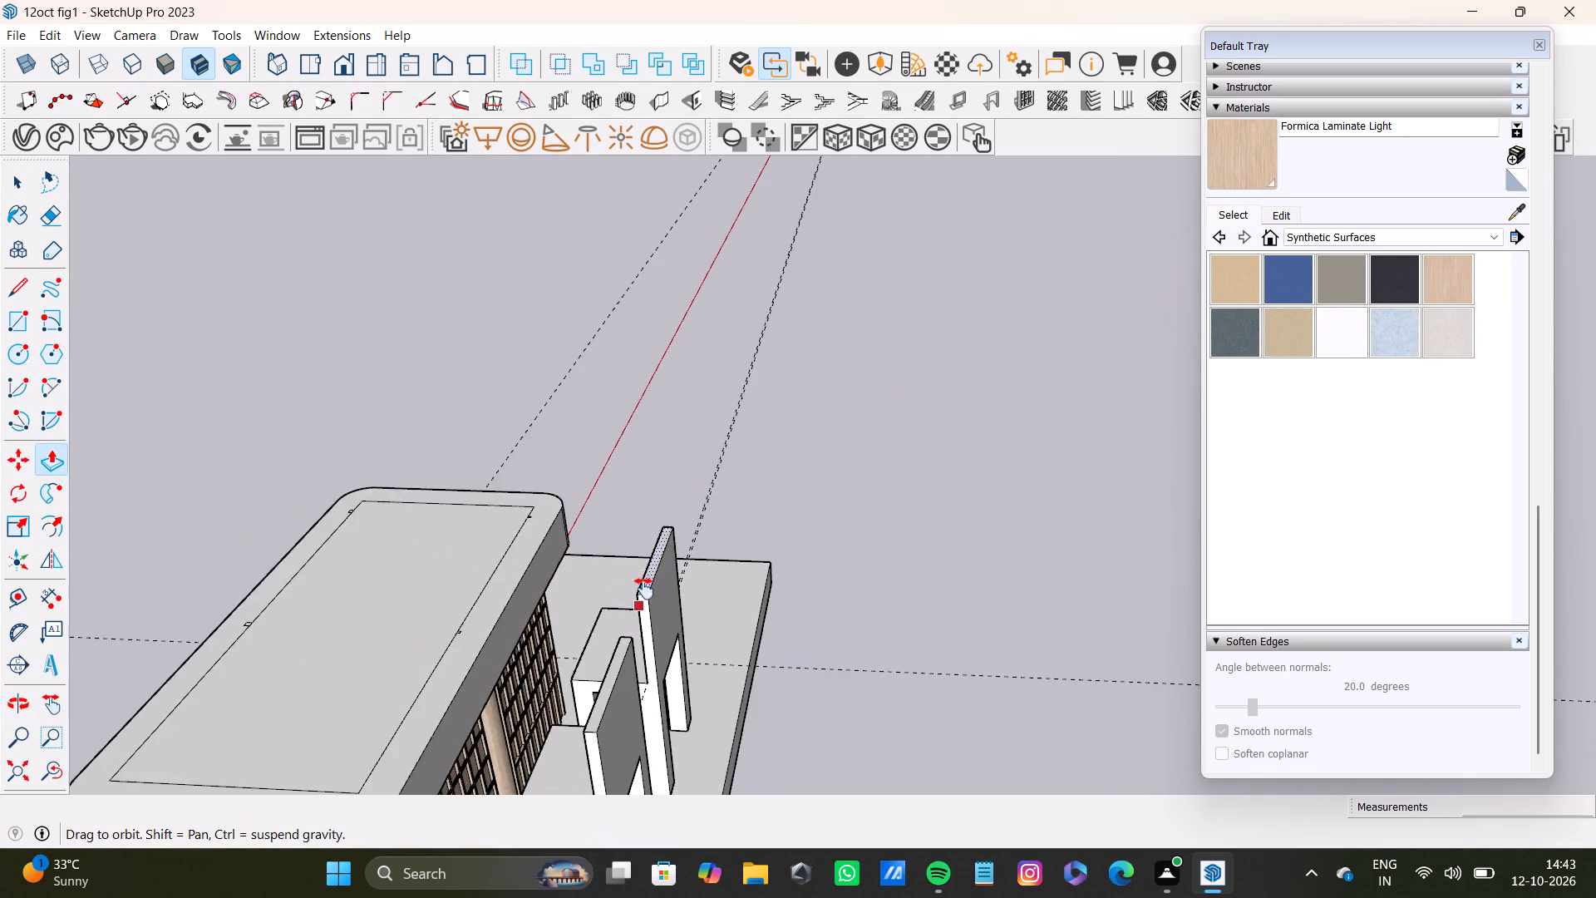
pyautogui.moveTo(644, 589); pyautogui.dragTo(875, 525, button='middle')
pyautogui.scroll(-5, 756, 545)
pyautogui.keyDown('shift'); pyautogui.moveTo(742, 563); pyautogui.dragTo(975, 337, button='middle'); pyautogui.keyUp('shift')
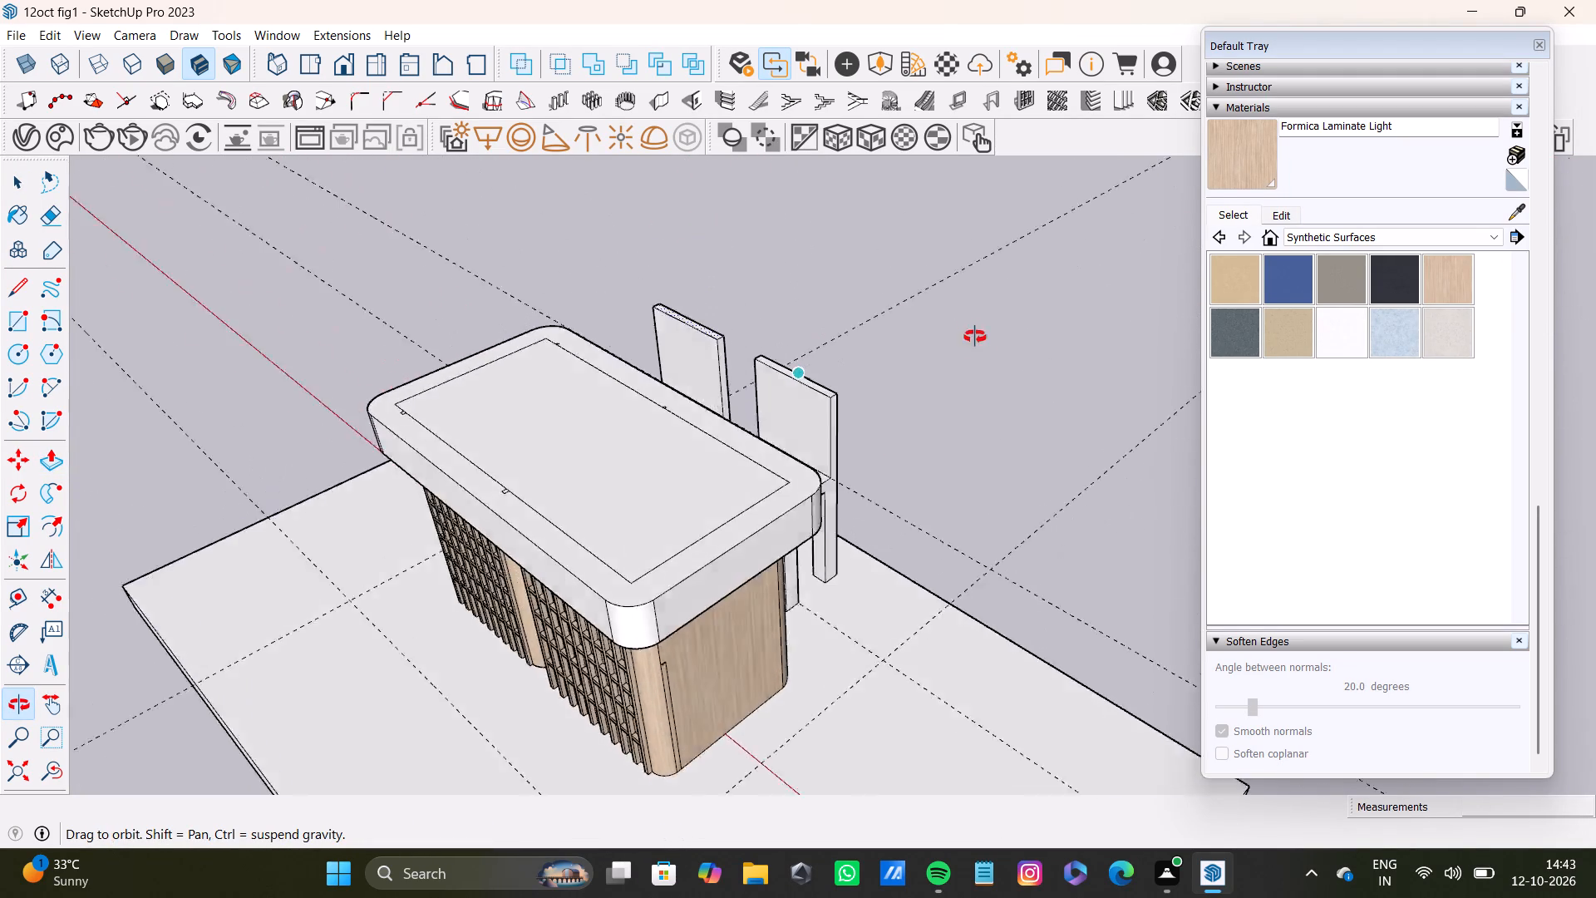
pyautogui.keyDown('shift'); pyautogui.moveTo(975, 337); pyautogui.dragTo(768, 238, button='middle'); pyautogui.keyUp('shift')
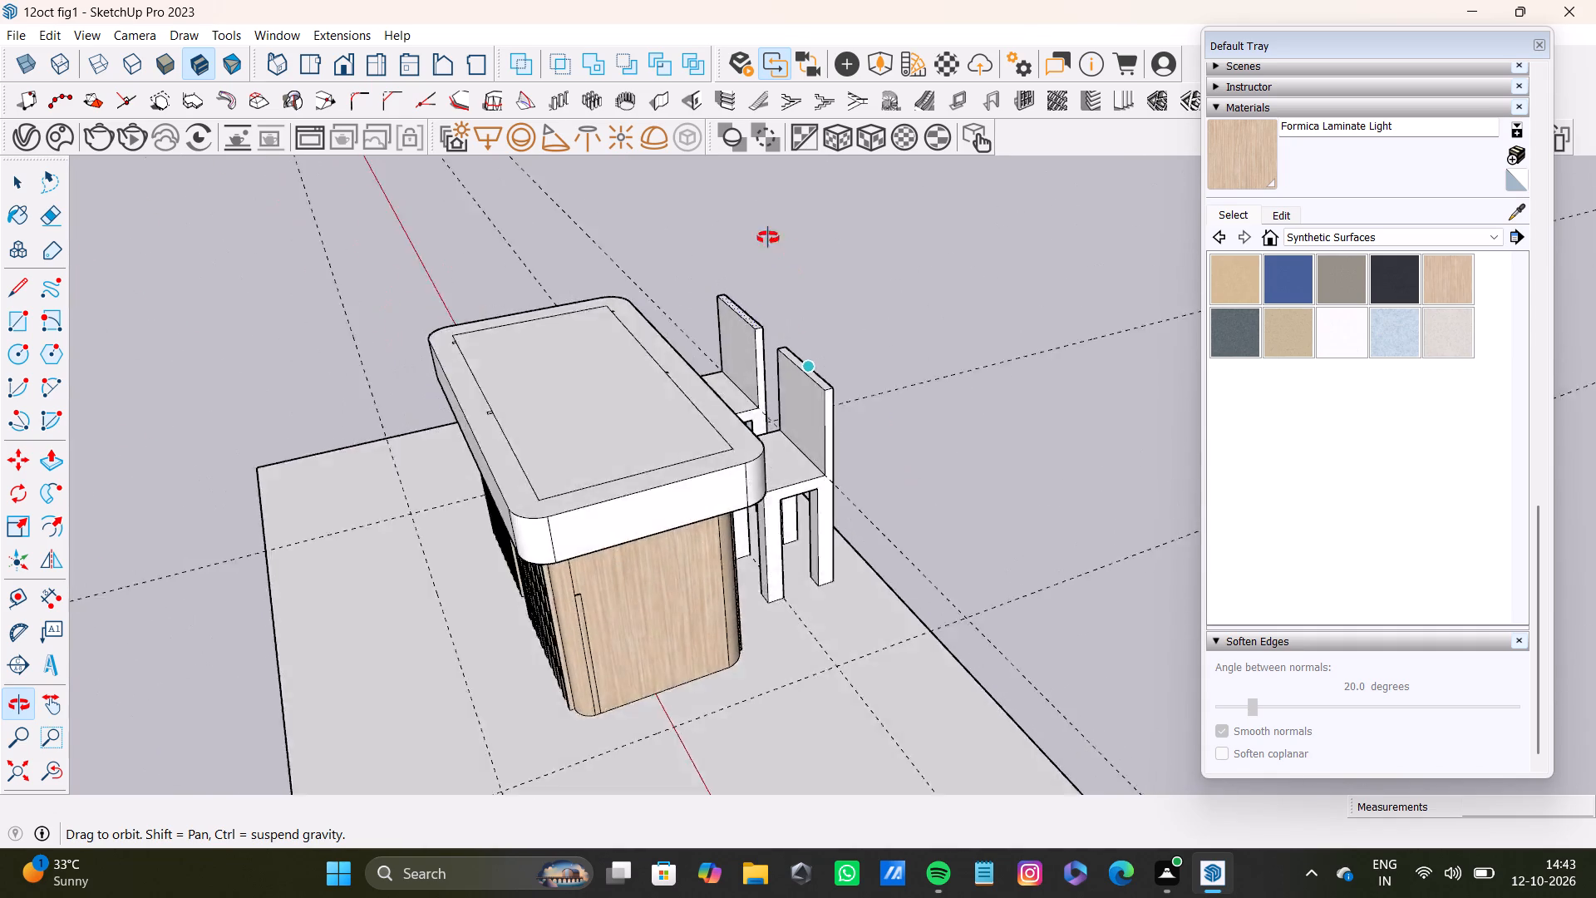
pyautogui.keyDown('shift'); pyautogui.moveTo(768, 238); pyautogui.dragTo(470, 195, button='middle'); pyautogui.keyUp('shift')
pyautogui.scroll(8, 686, 415)
pyautogui.moveTo(982, 452); pyautogui.dragTo(395, 399, button='middle')
pyautogui.scroll(4, 743, 451)
pyautogui.moveTo(845, 516); pyautogui.dragTo(648, 521, button='middle')
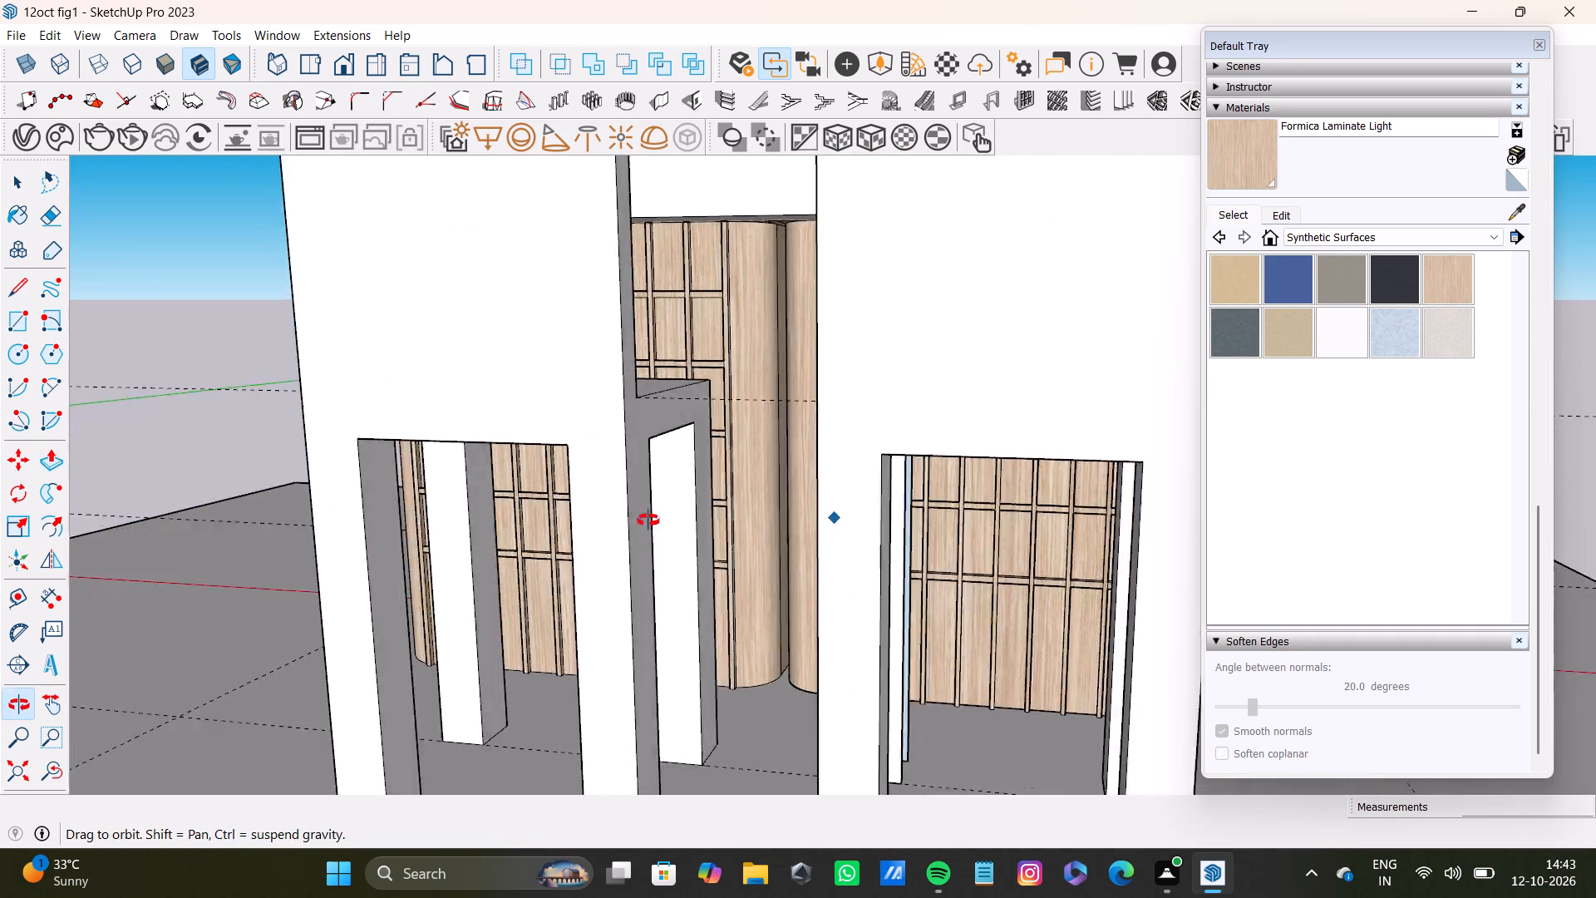
pyautogui.moveTo(648, 521); pyautogui.dragTo(793, 414, button='middle')
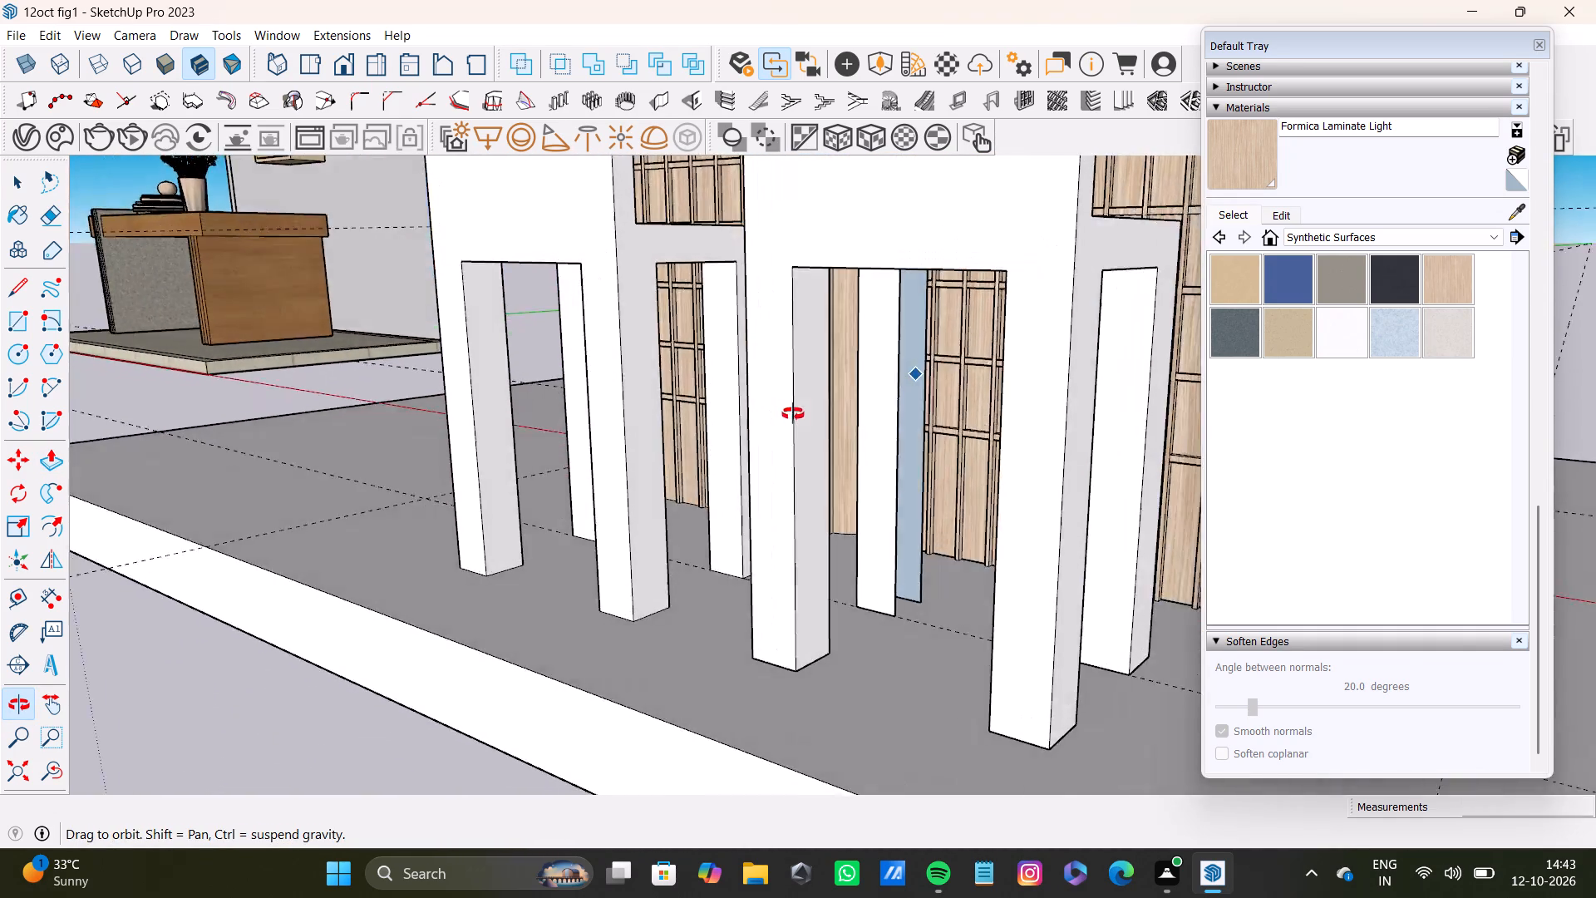
pyautogui.moveTo(793, 414); pyautogui.dragTo(368, 386, button='middle')
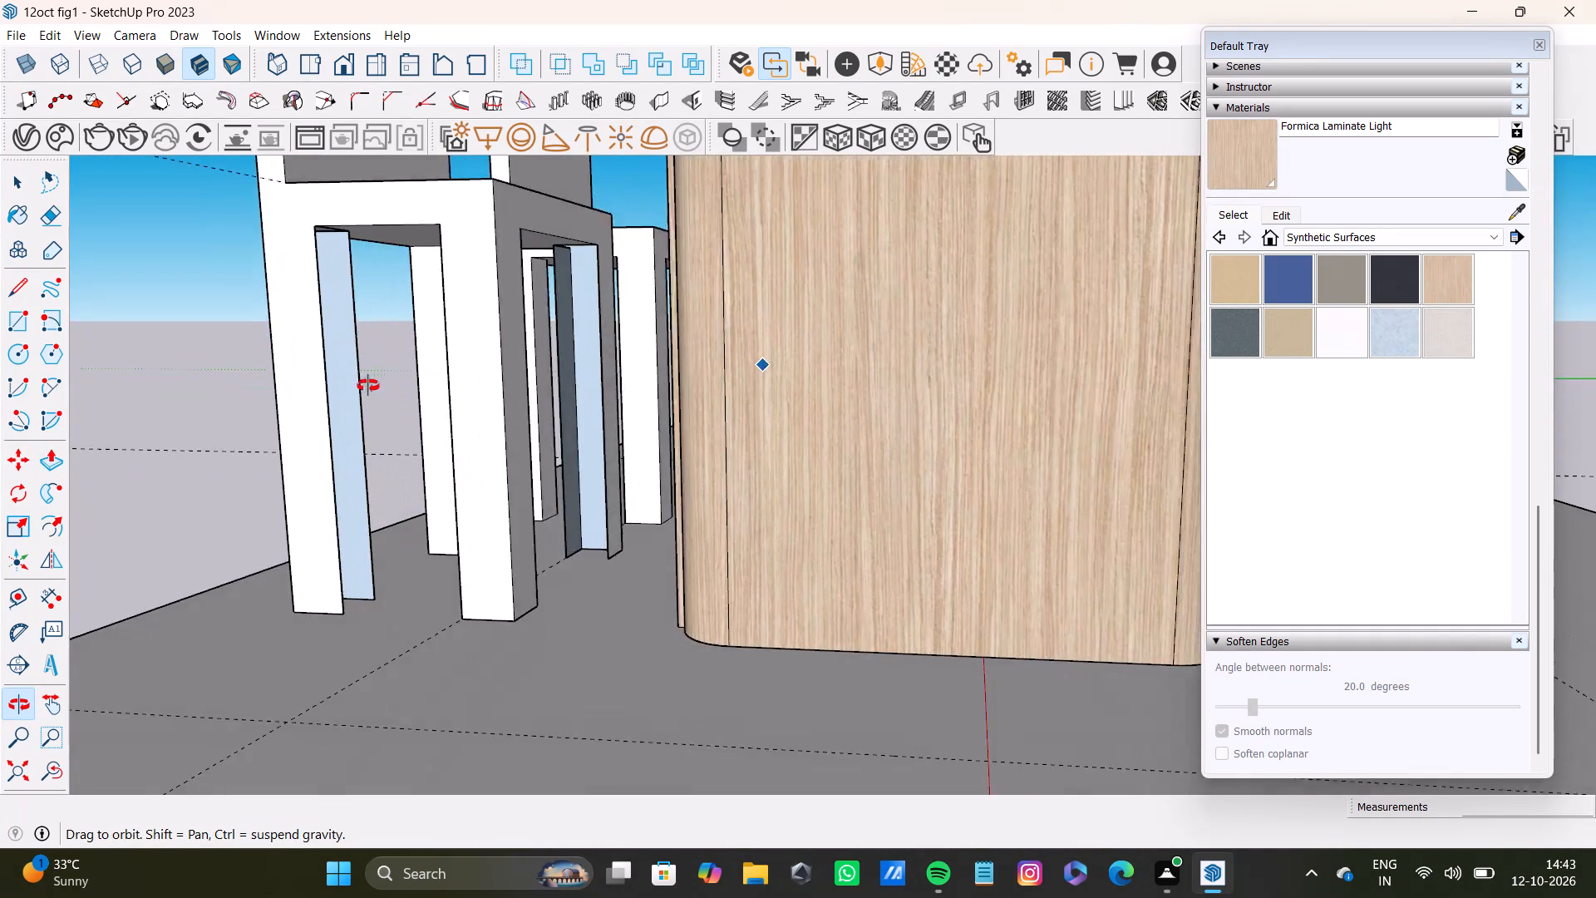
pyautogui.moveTo(368, 386); pyautogui.dragTo(350, 418, button='middle')
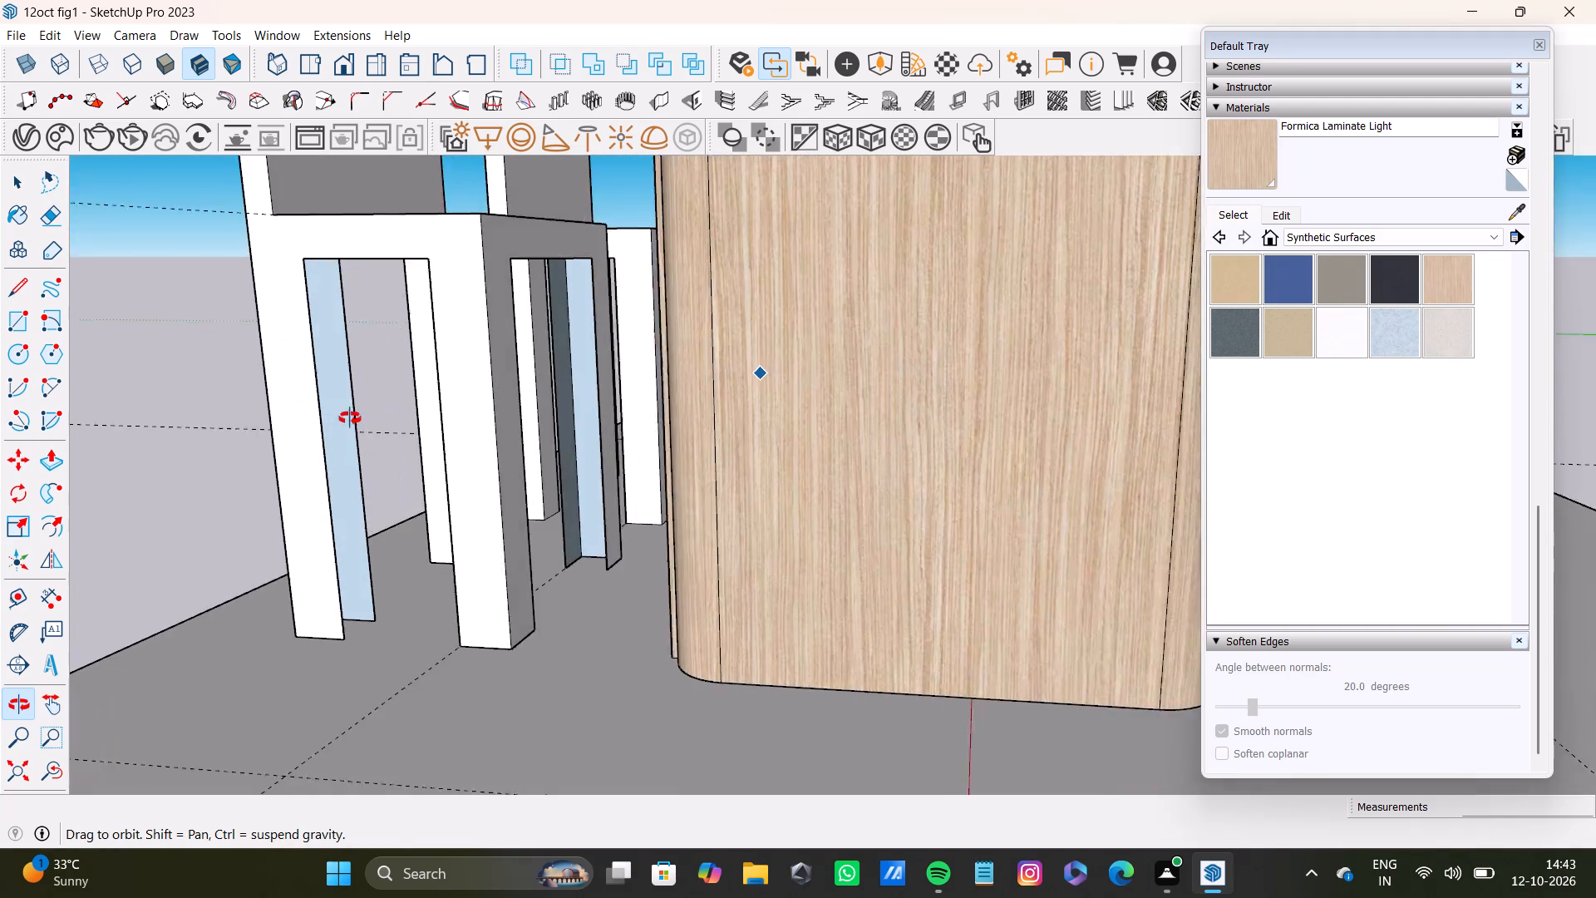
pyautogui.moveTo(350, 418); pyautogui.dragTo(342, 429, button='middle')
pyautogui.scroll(7, 313, 372)
pyautogui.keyDown('shift'); pyautogui.moveTo(458, 342); pyautogui.dragTo(494, 338, button='middle'); pyautogui.keyUp('shift')
pyautogui.scroll(-9, 492, 359)
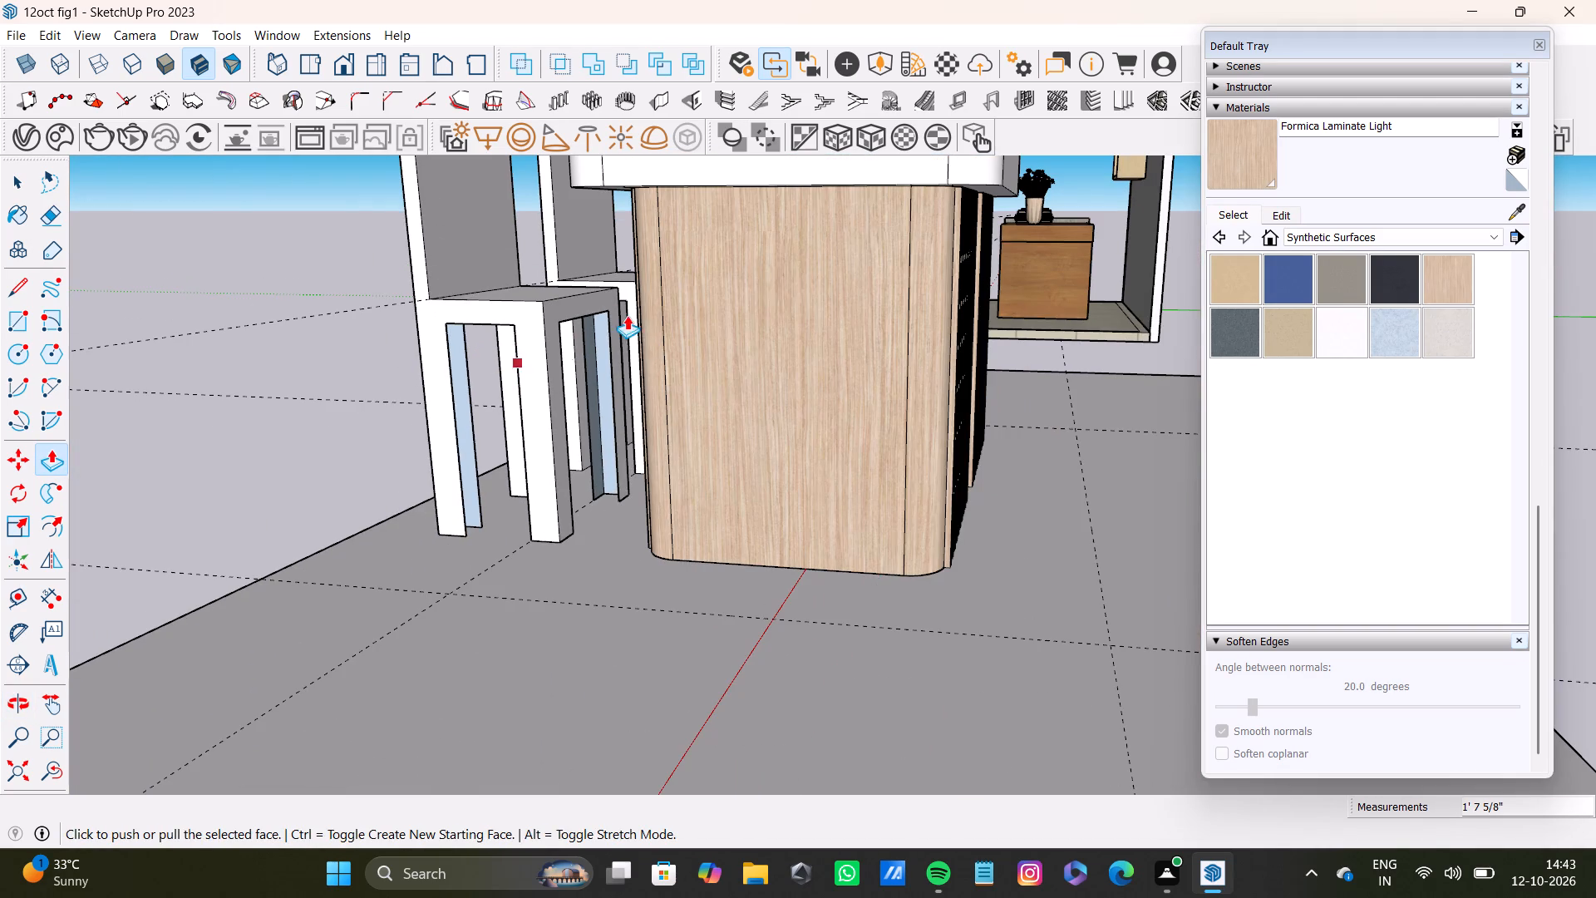
pyautogui.scroll(-7, 742, 511)
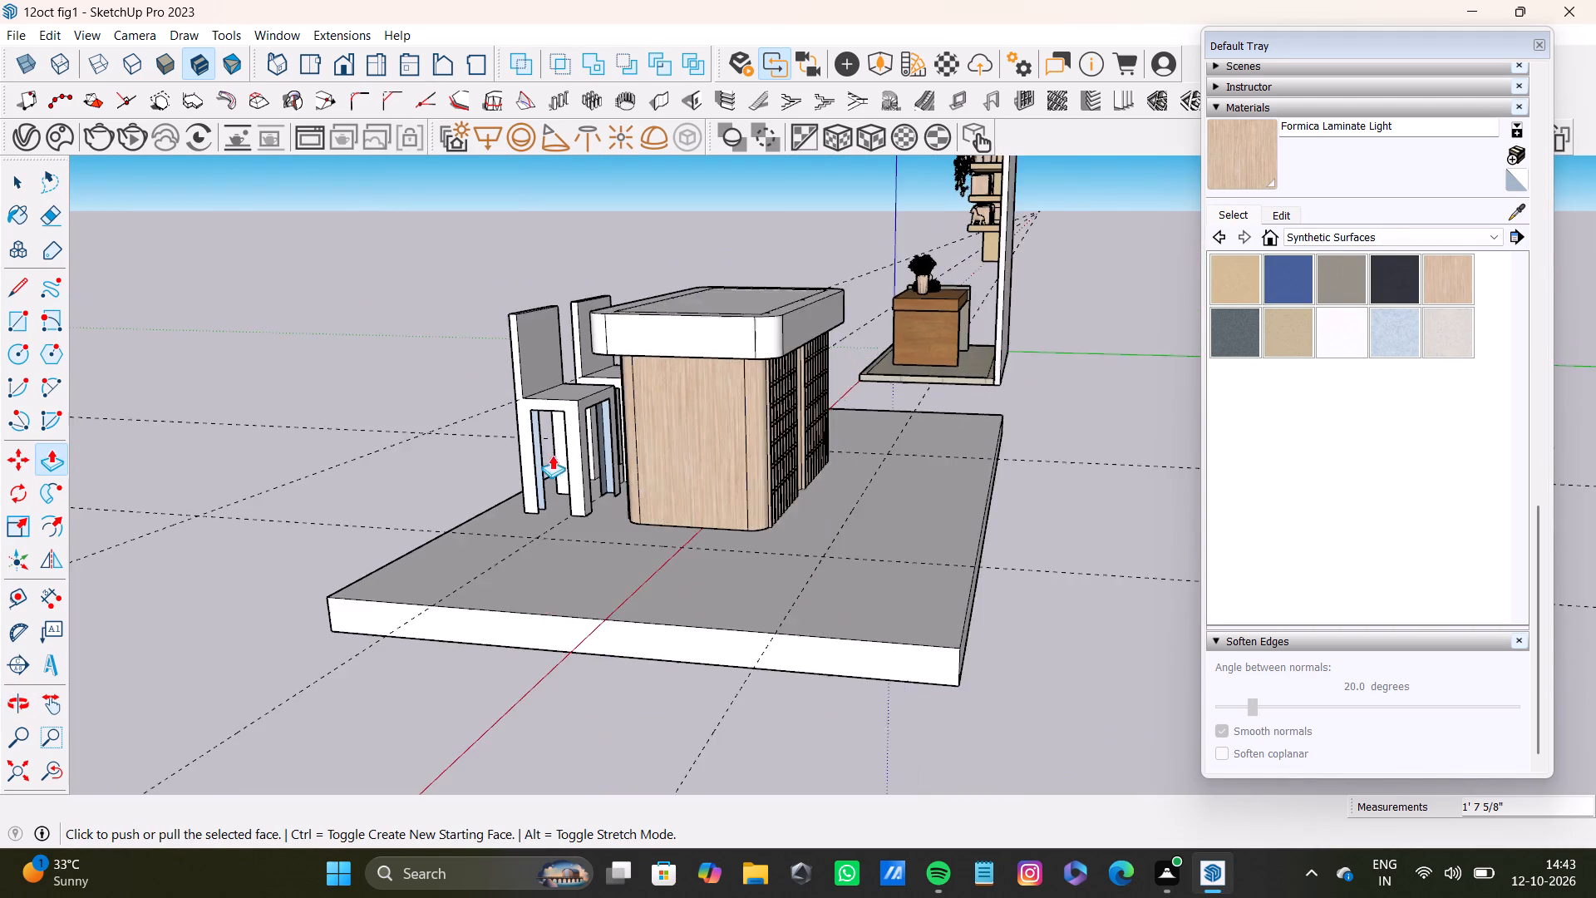
pyautogui.keyDown('shift'); pyautogui.moveTo(554, 455); pyautogui.dragTo(768, 448, button='middle'); pyautogui.keyUp('shift')
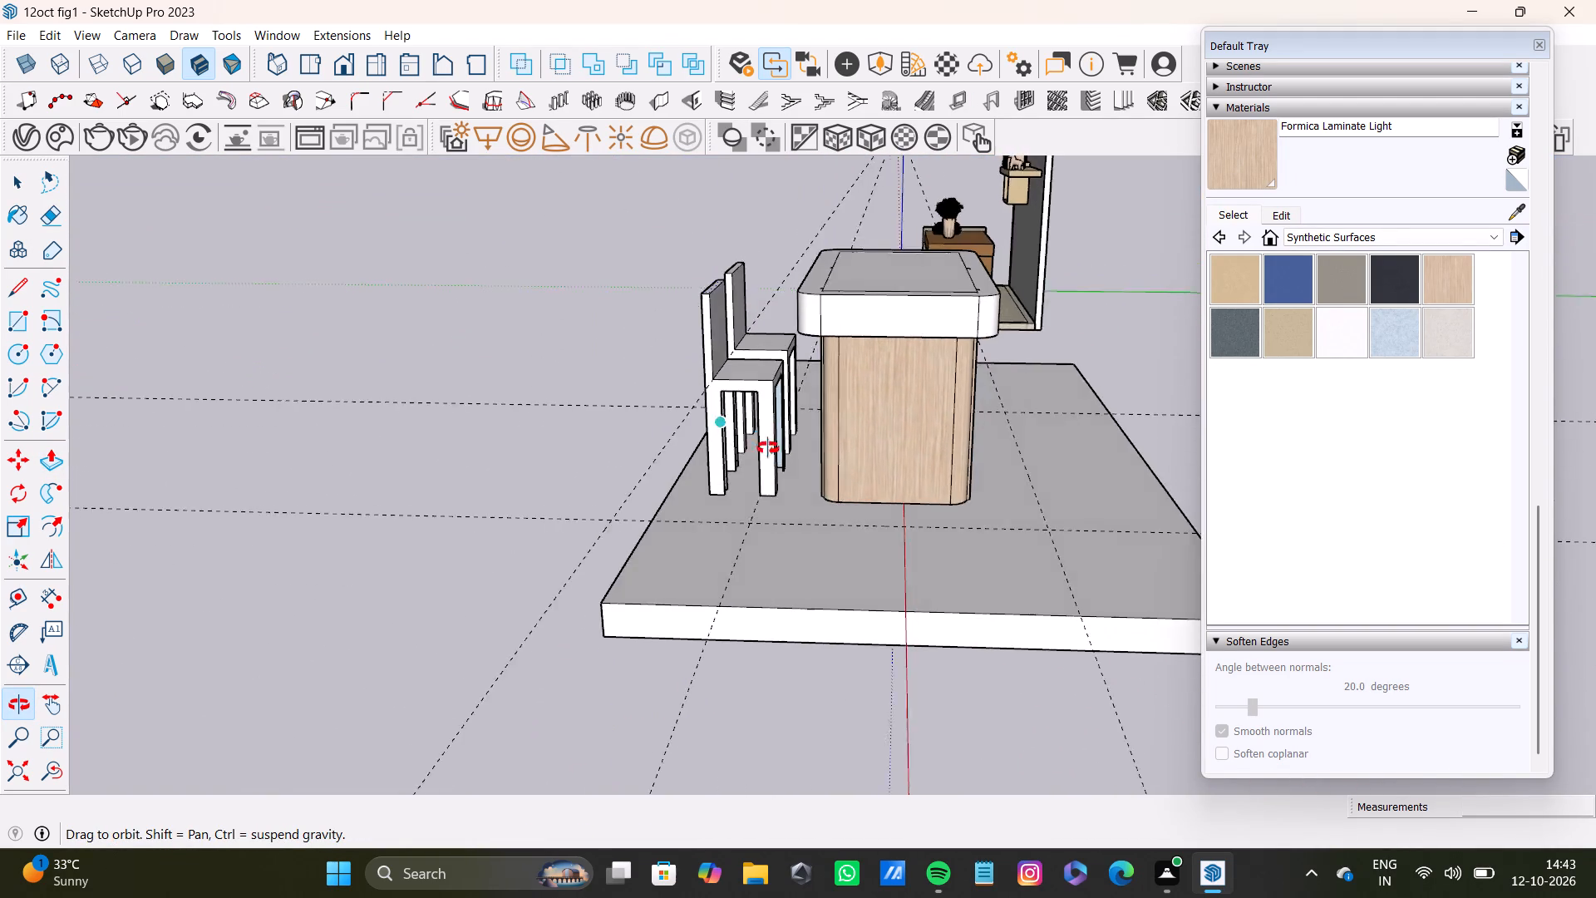
pyautogui.keyDown('shift'); pyautogui.moveTo(768, 448); pyautogui.dragTo(768, 443, button='middle'); pyautogui.keyUp('shift')
# Draw a rectangle about 3 5/8" by 2' 1 9/16" over the open inner side of the near chair's backrest-side leg.
pyautogui.scroll(10, 764, 411)
pyautogui.moveTo(731, 386); pyautogui.dragTo(479, 382, button='middle')
pyautogui.scroll(4, 486, 377)
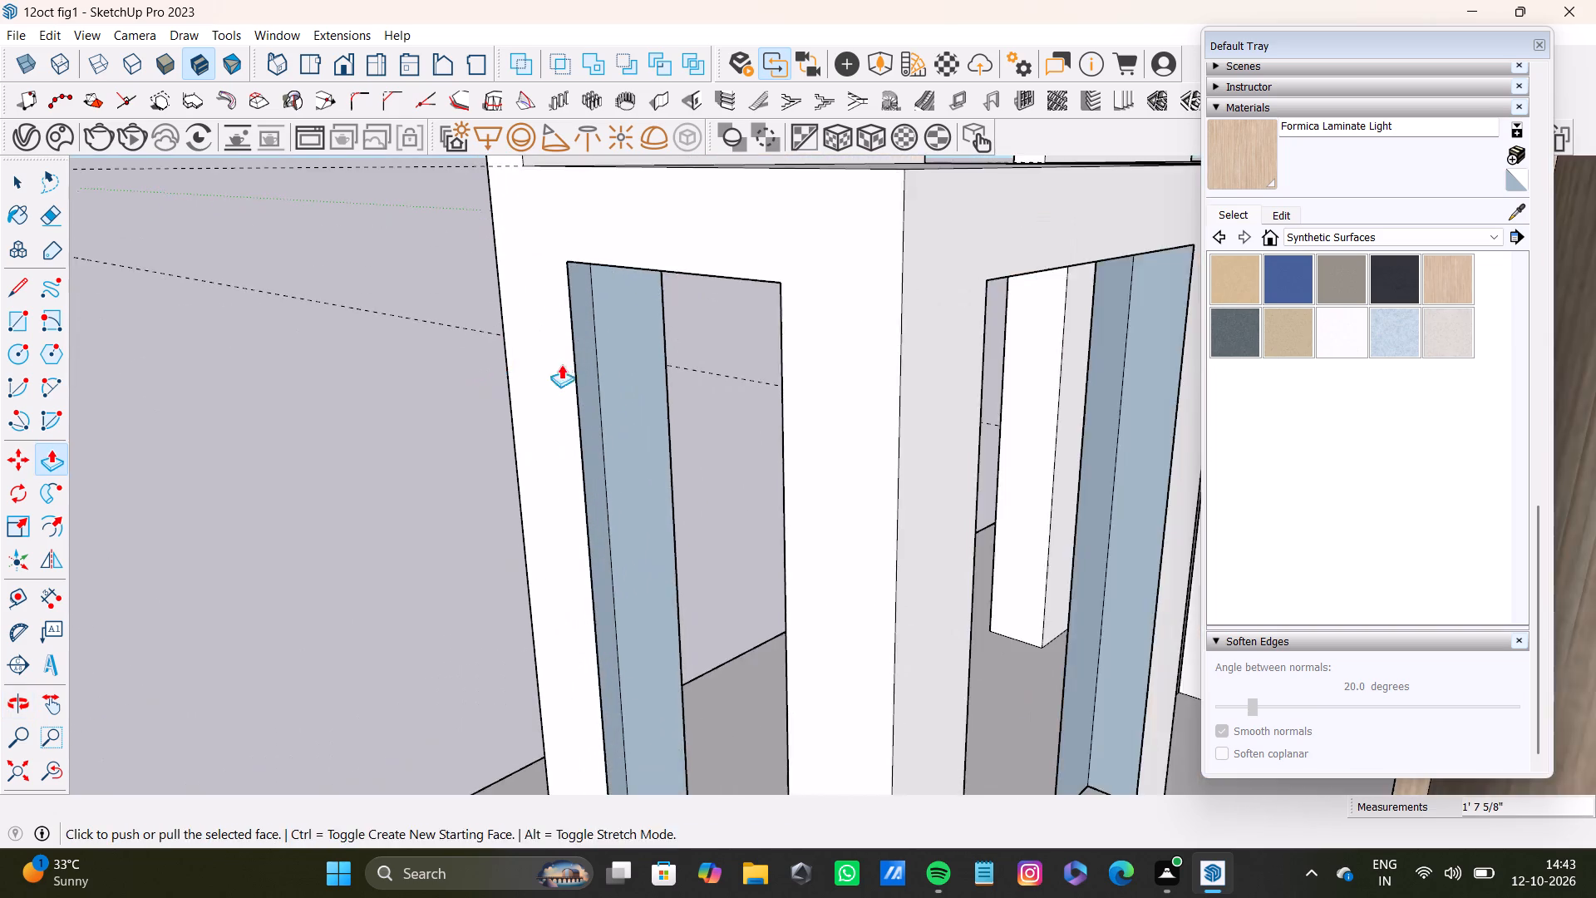
pyautogui.keyDown('shift'); pyautogui.moveTo(569, 363); pyautogui.dragTo(583, 237, button='middle'); pyautogui.keyUp('shift')
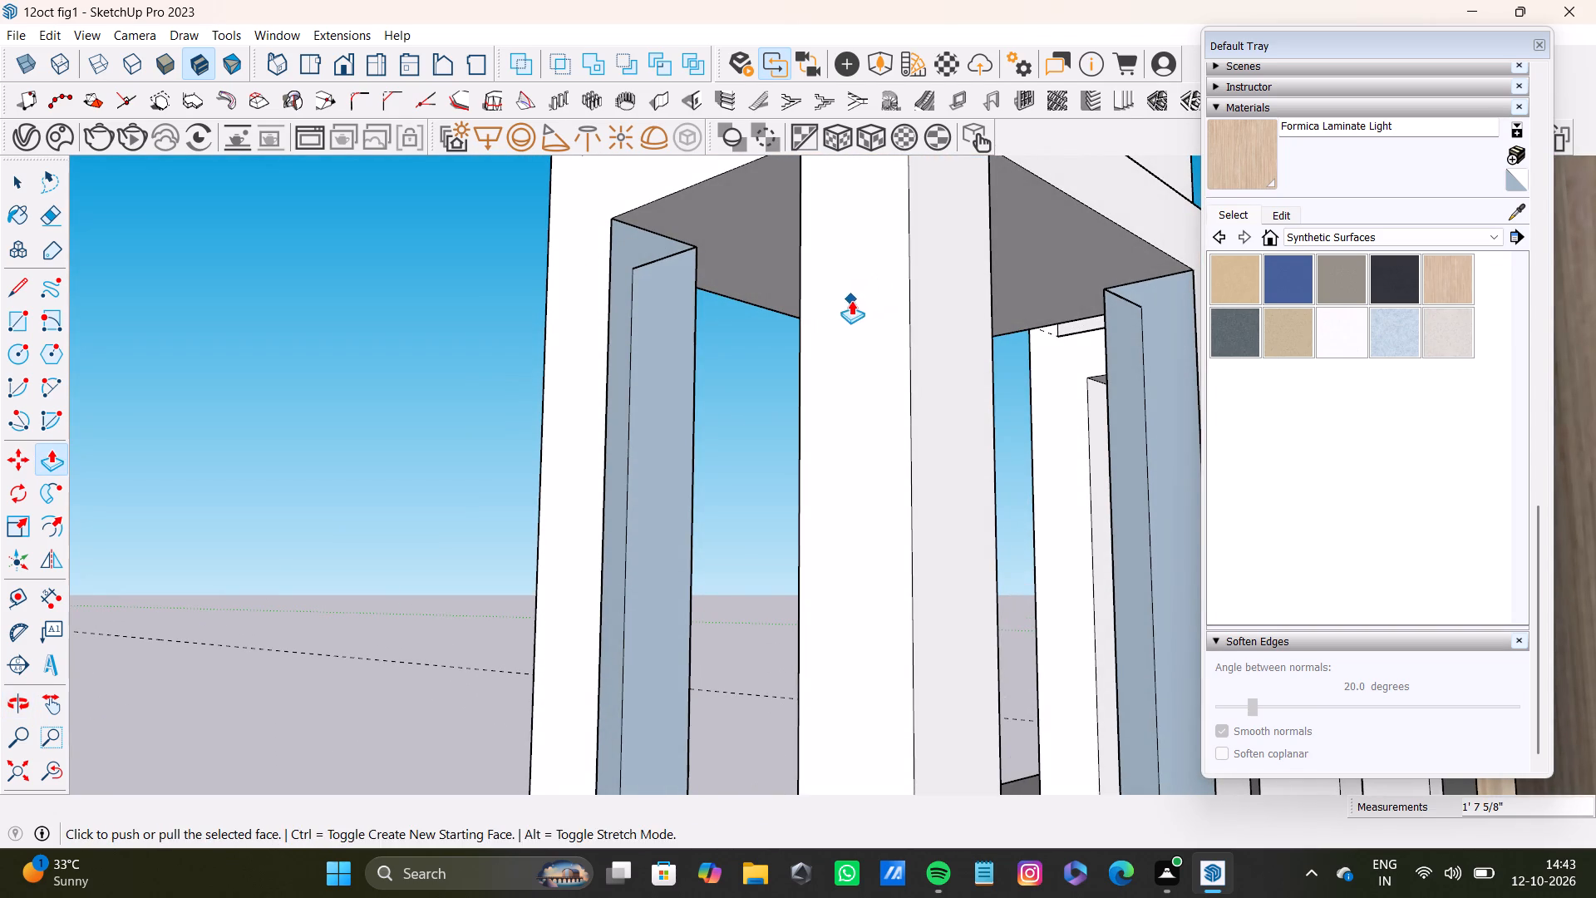
pyautogui.press('r')
pyautogui.scroll(1, 672, 258)
pyautogui.click(608, 219)
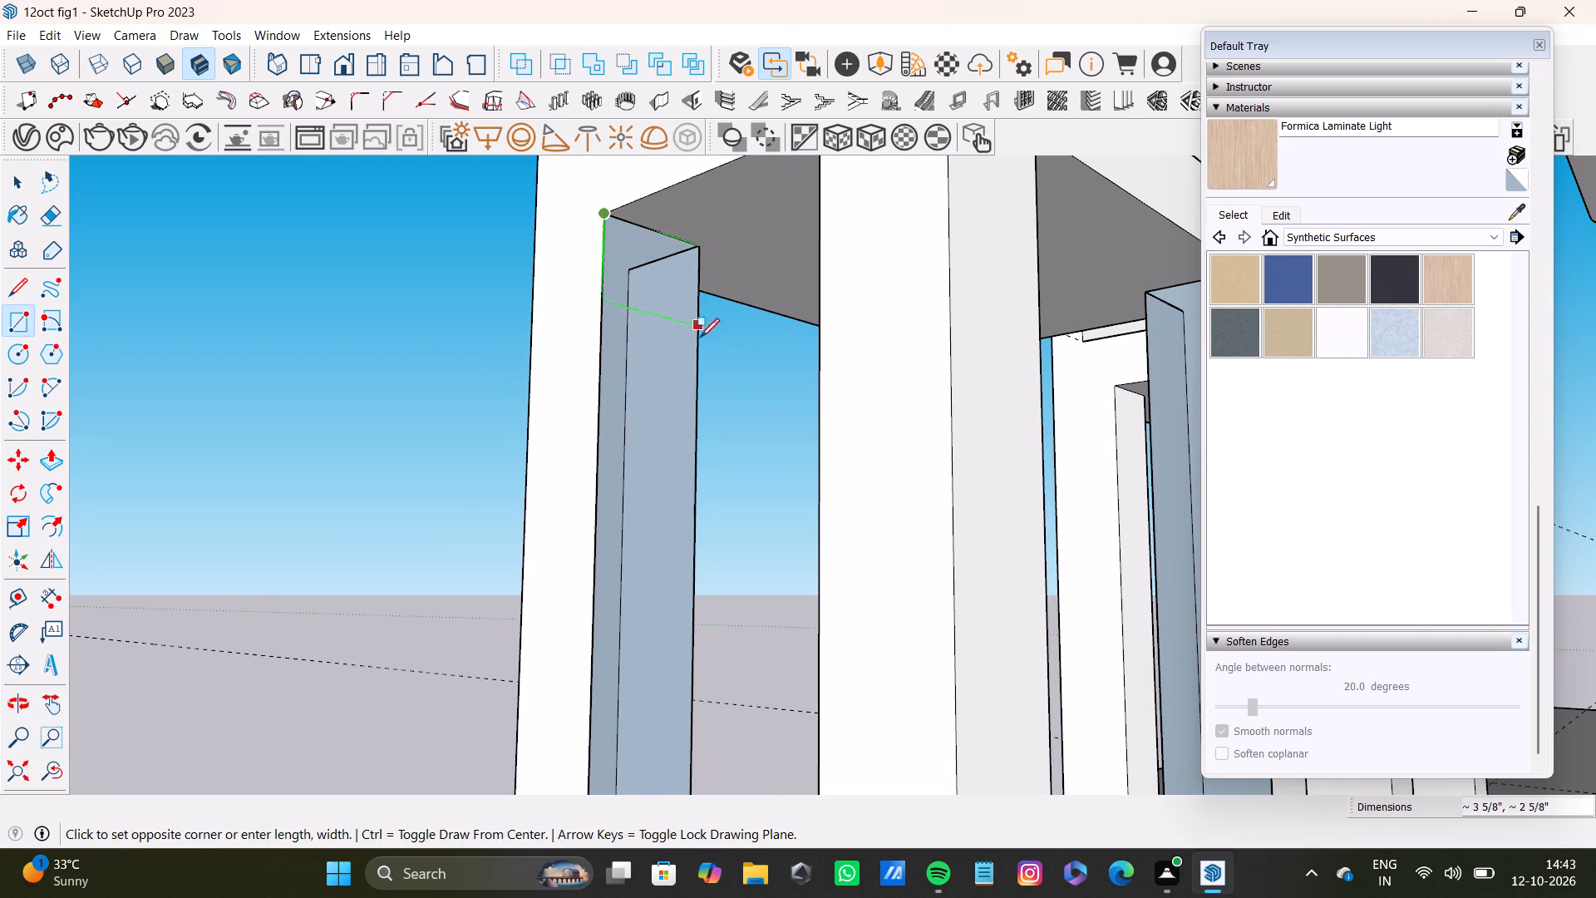
pyautogui.scroll(-4, 700, 338)
pyautogui.keyDown('shift'); pyautogui.moveTo(700, 425); pyautogui.dragTo(686, 187, button='middle'); pyautogui.keyUp('shift')
pyautogui.moveTo(668, 565); pyautogui.dragTo(676, 670, button='middle')
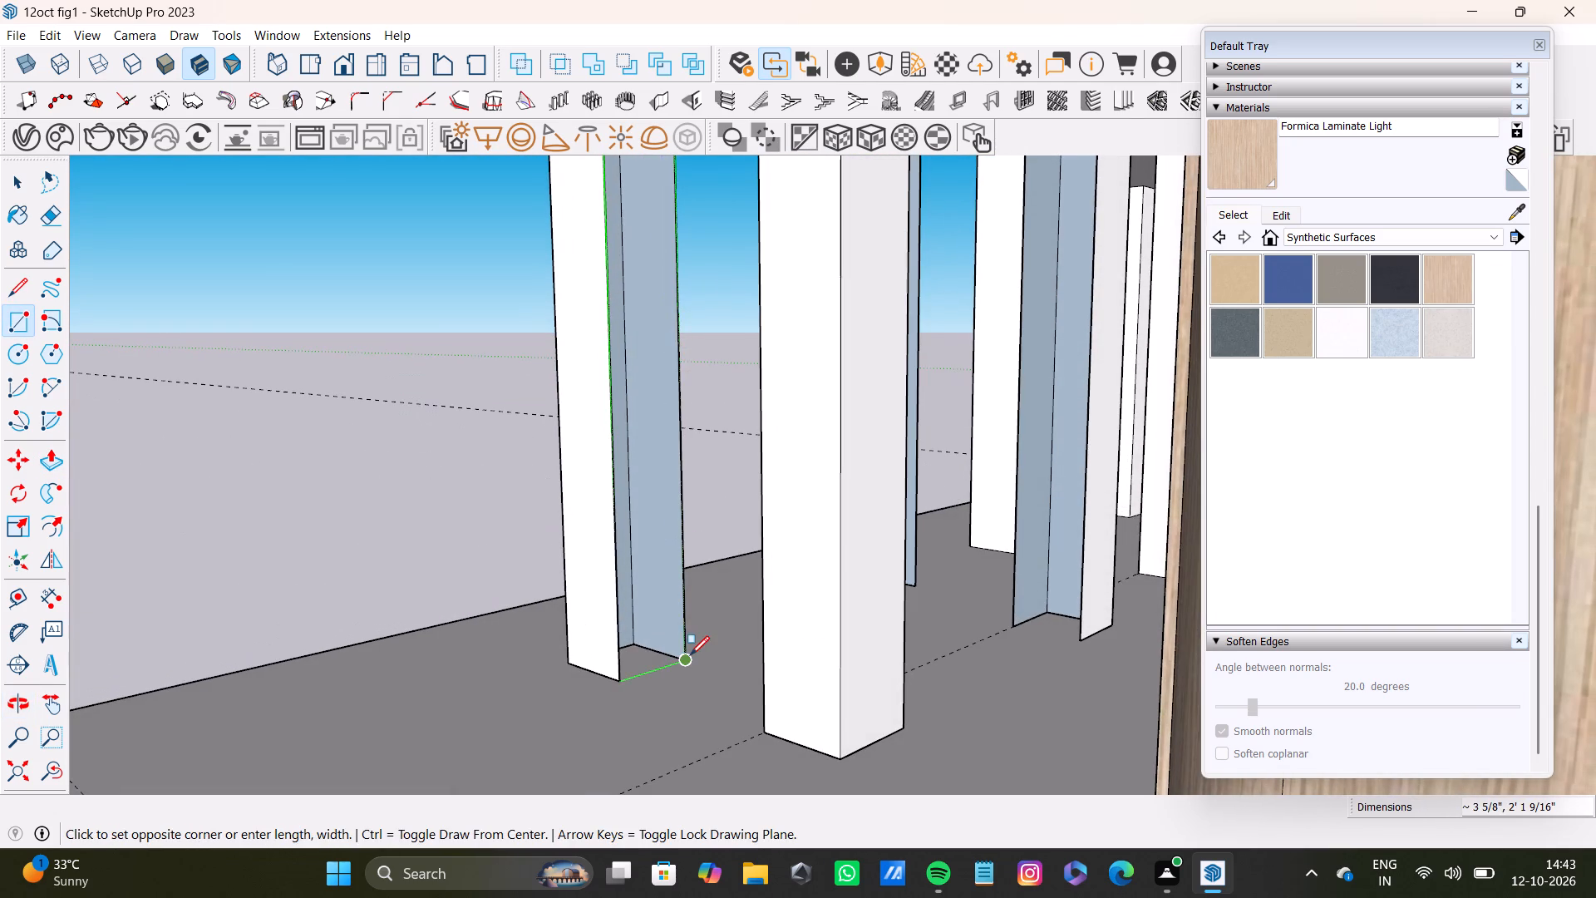
pyautogui.click(691, 655)
# Draw a full-height rectangle over the open inner side of the near chair's far table-side leg.
pyautogui.scroll(-3, 712, 624)
pyautogui.moveTo(850, 590); pyautogui.dragTo(942, 635, button='middle')
pyautogui.scroll(3, 982, 395)
pyautogui.keyDown('shift'); pyautogui.moveTo(991, 347); pyautogui.dragTo(885, 477, button='middle'); pyautogui.keyUp('shift')
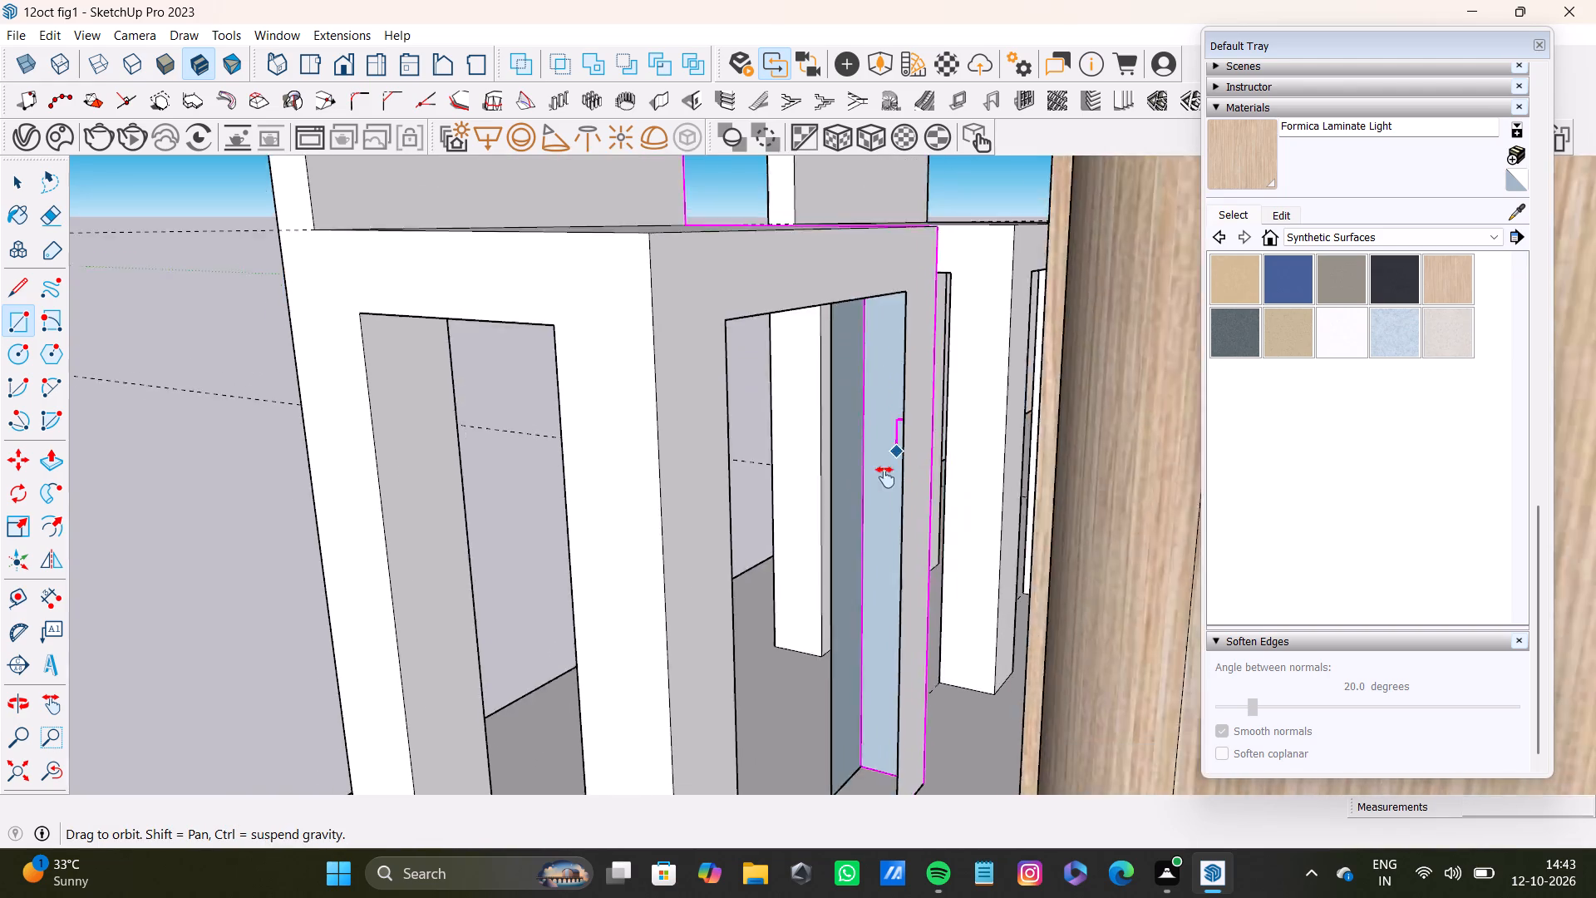
pyautogui.keyDown('shift'); pyautogui.moveTo(885, 477); pyautogui.dragTo(937, 353, button='middle'); pyautogui.keyUp('shift')
pyautogui.click(849, 261)
pyautogui.scroll(-2, 883, 403)
pyautogui.keyDown('shift'); pyautogui.moveTo(894, 476); pyautogui.dragTo(894, 318, button='middle'); pyautogui.keyUp('shift')
pyautogui.click(919, 564)
# Draw a rectangle about 3 5/8" by 2' 1 9/16" over another chair leg's open inner side, from seat underside to leg bottom.
pyautogui.scroll(-3, 919, 548)
pyautogui.moveTo(919, 548); pyautogui.dragTo(999, 548, button='middle')
pyautogui.scroll(4, 783, 328)
pyautogui.moveTo(821, 241); pyautogui.dragTo(614, 350, button='middle')
pyautogui.scroll(3, 686, 301)
pyautogui.moveTo(599, 360); pyautogui.dragTo(776, 321, button='middle')
pyautogui.scroll(6, 757, 324)
pyautogui.moveTo(692, 335); pyautogui.dragTo(692, 276, button='middle')
pyautogui.click(626, 239)
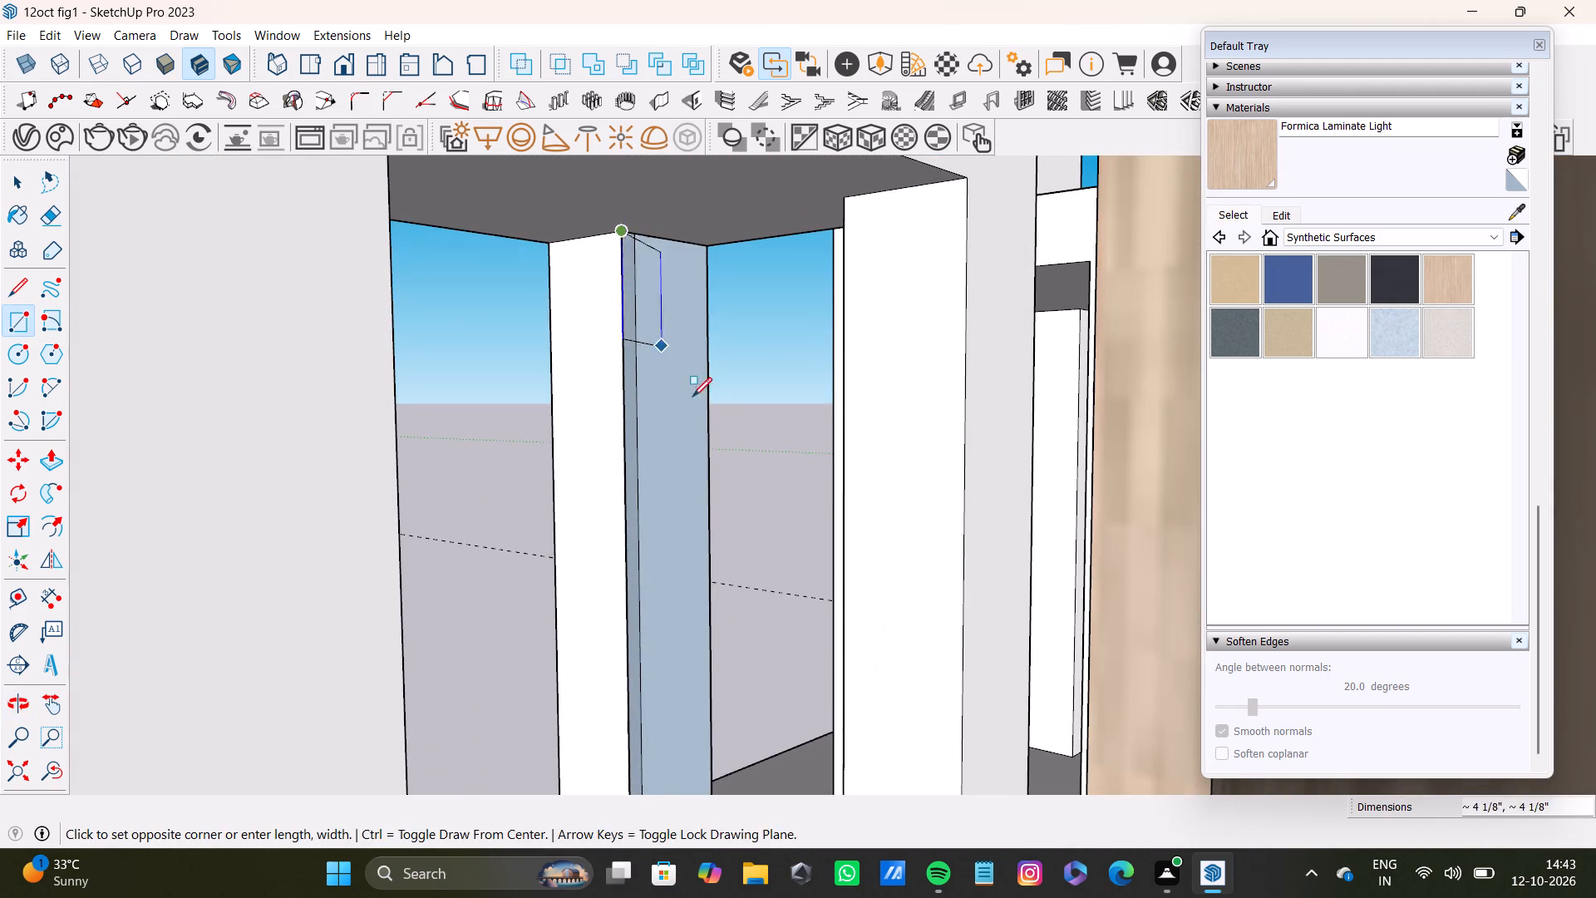
pyautogui.keyDown('shift'); pyautogui.scroll(-1, 705, 414); pyautogui.keyUp('shift')
pyautogui.keyDown('shift'); pyautogui.moveTo(706, 427); pyautogui.dragTo(690, 205, button='middle'); pyautogui.keyUp('shift')
pyautogui.keyDown('shift'); pyautogui.moveTo(681, 596); pyautogui.dragTo(682, 452, button='middle'); pyautogui.keyUp('shift')
pyautogui.click(701, 572)
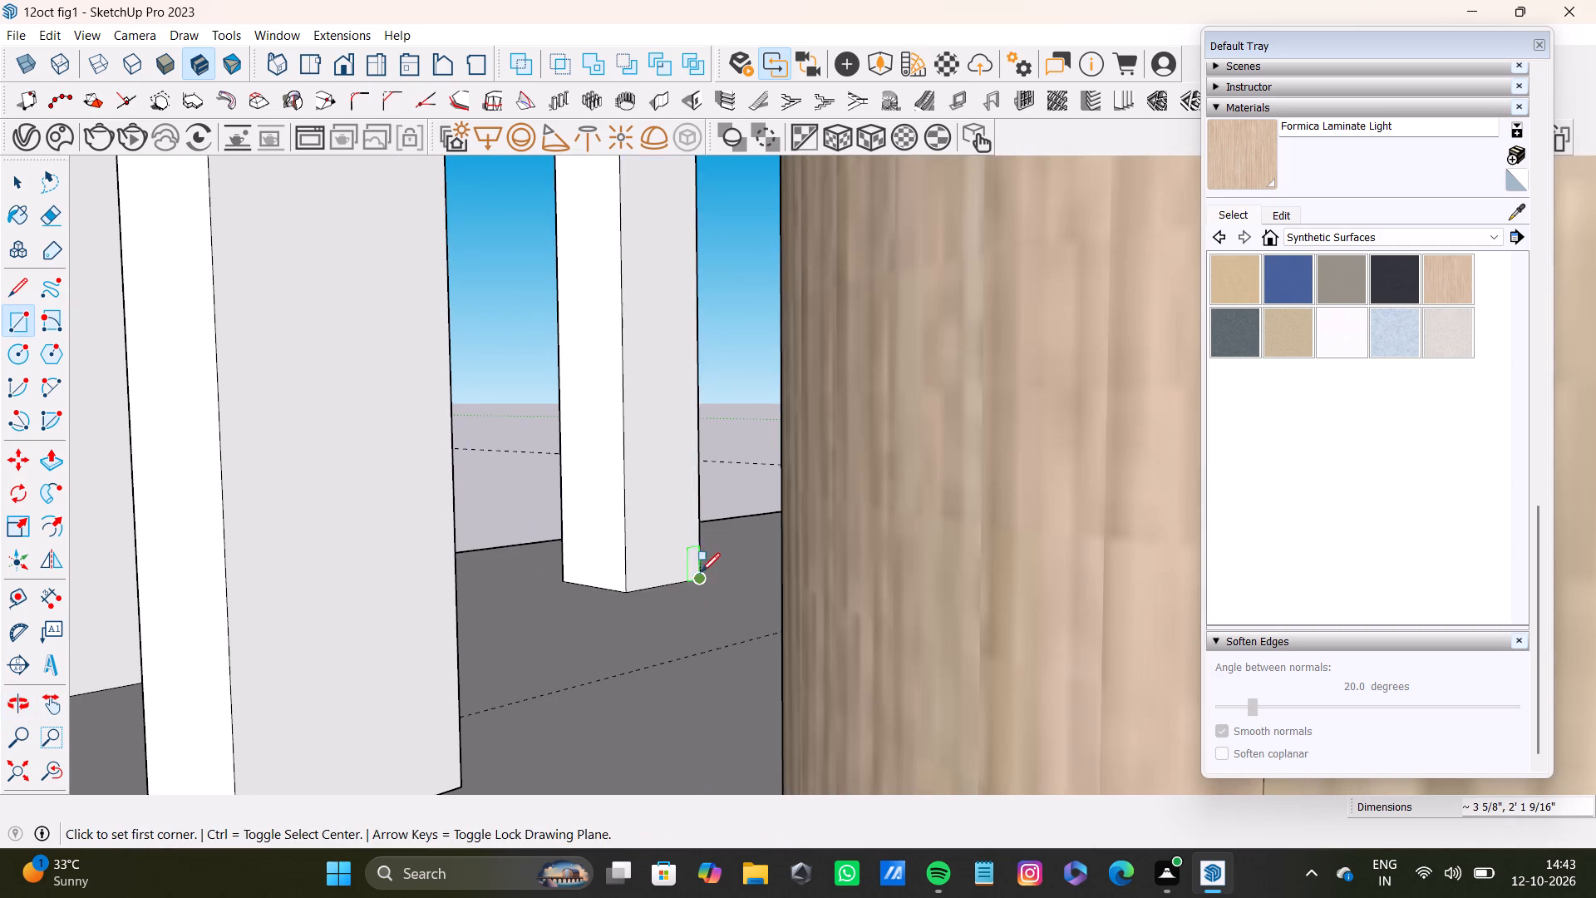
# Examine the chair legs, backrests and table from all sides for remaining open faces.
pyautogui.scroll(-4, 682, 553)
pyautogui.moveTo(613, 547); pyautogui.dragTo(1357, 646, button='middle')
pyautogui.keyDown('shift'); pyautogui.moveTo(830, 504); pyautogui.dragTo(737, 489, button='middle'); pyautogui.keyUp('shift')
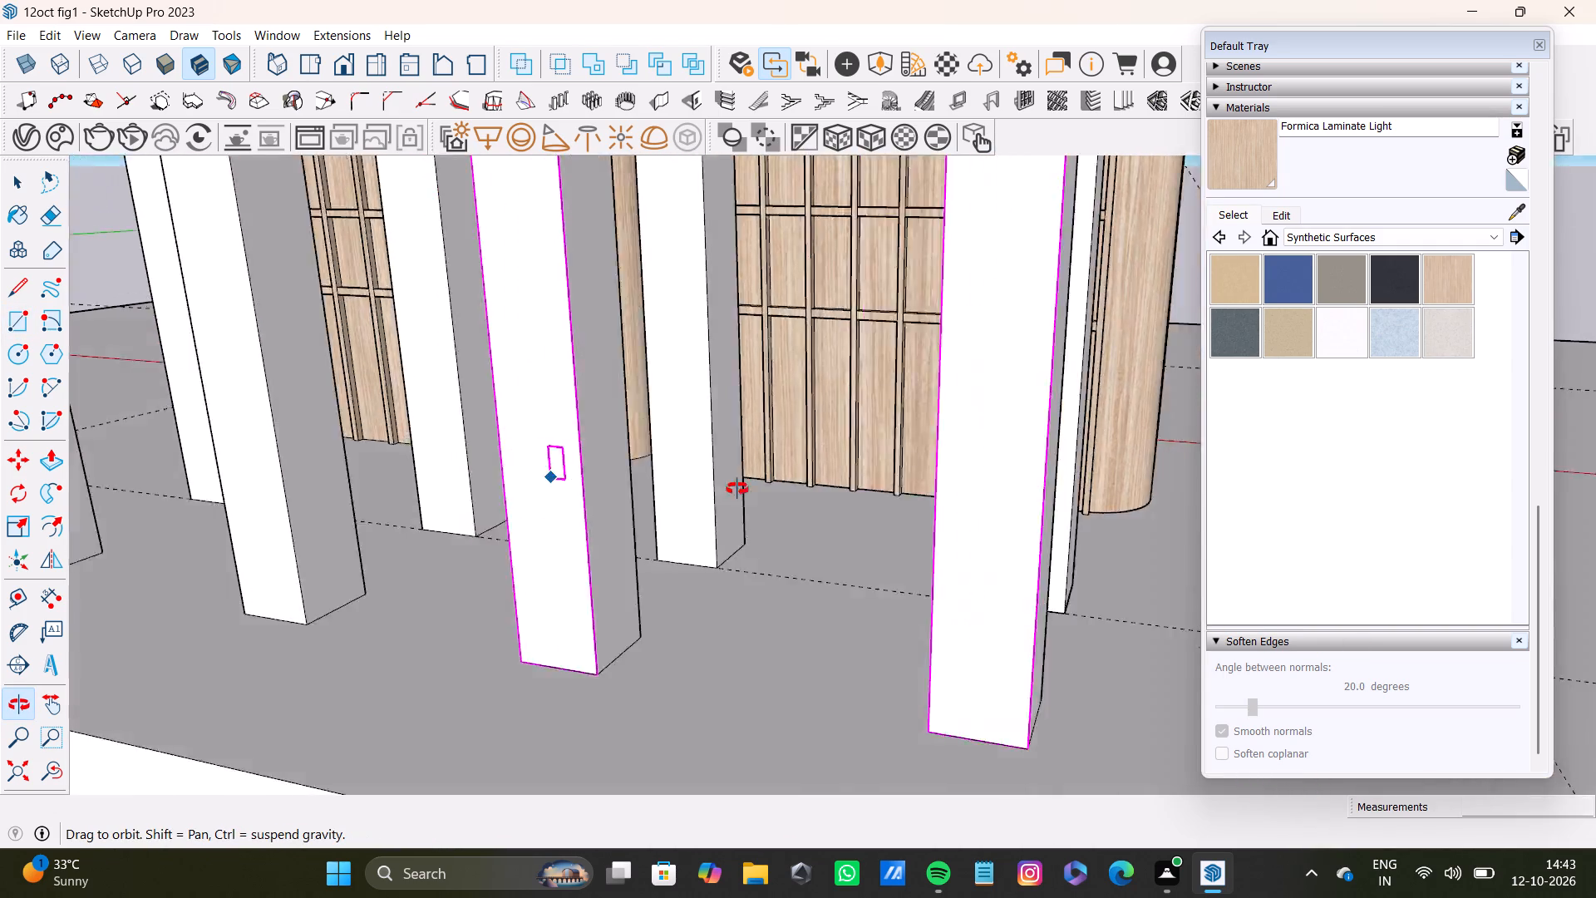
pyautogui.keyDown('shift'); pyautogui.moveTo(737, 489); pyautogui.dragTo(636, 499, button='middle'); pyautogui.keyUp('shift')
pyautogui.scroll(-18, 608, 504)
pyautogui.moveTo(820, 521); pyautogui.dragTo(549, 529, button='middle')
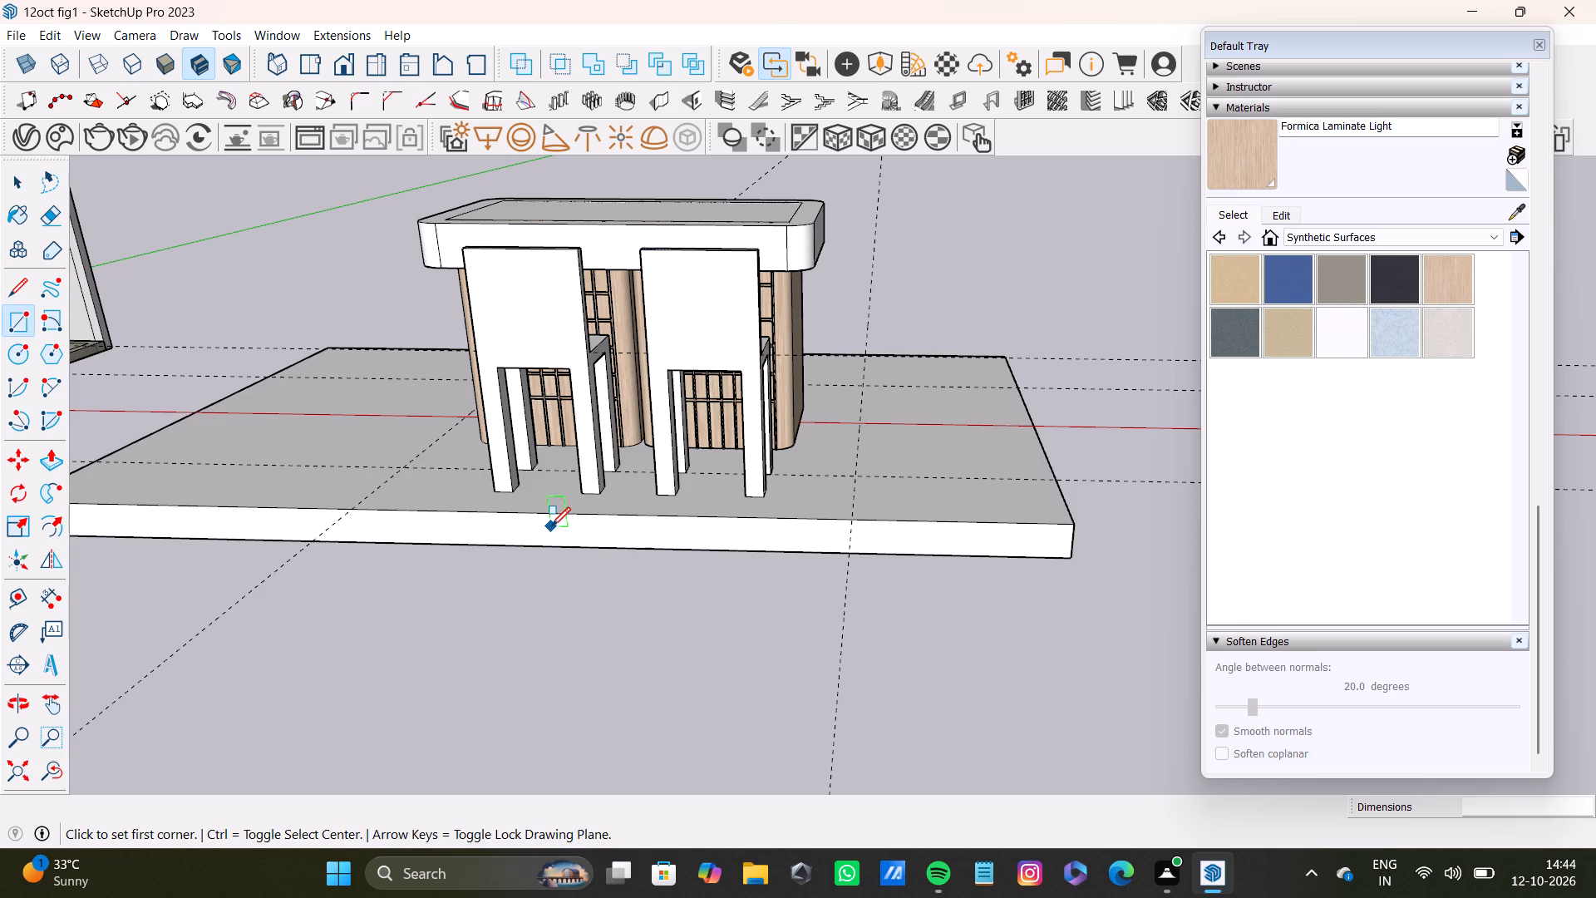
pyautogui.scroll(-20, 1347, 228)
pyautogui.scroll(-2, 1347, 228)
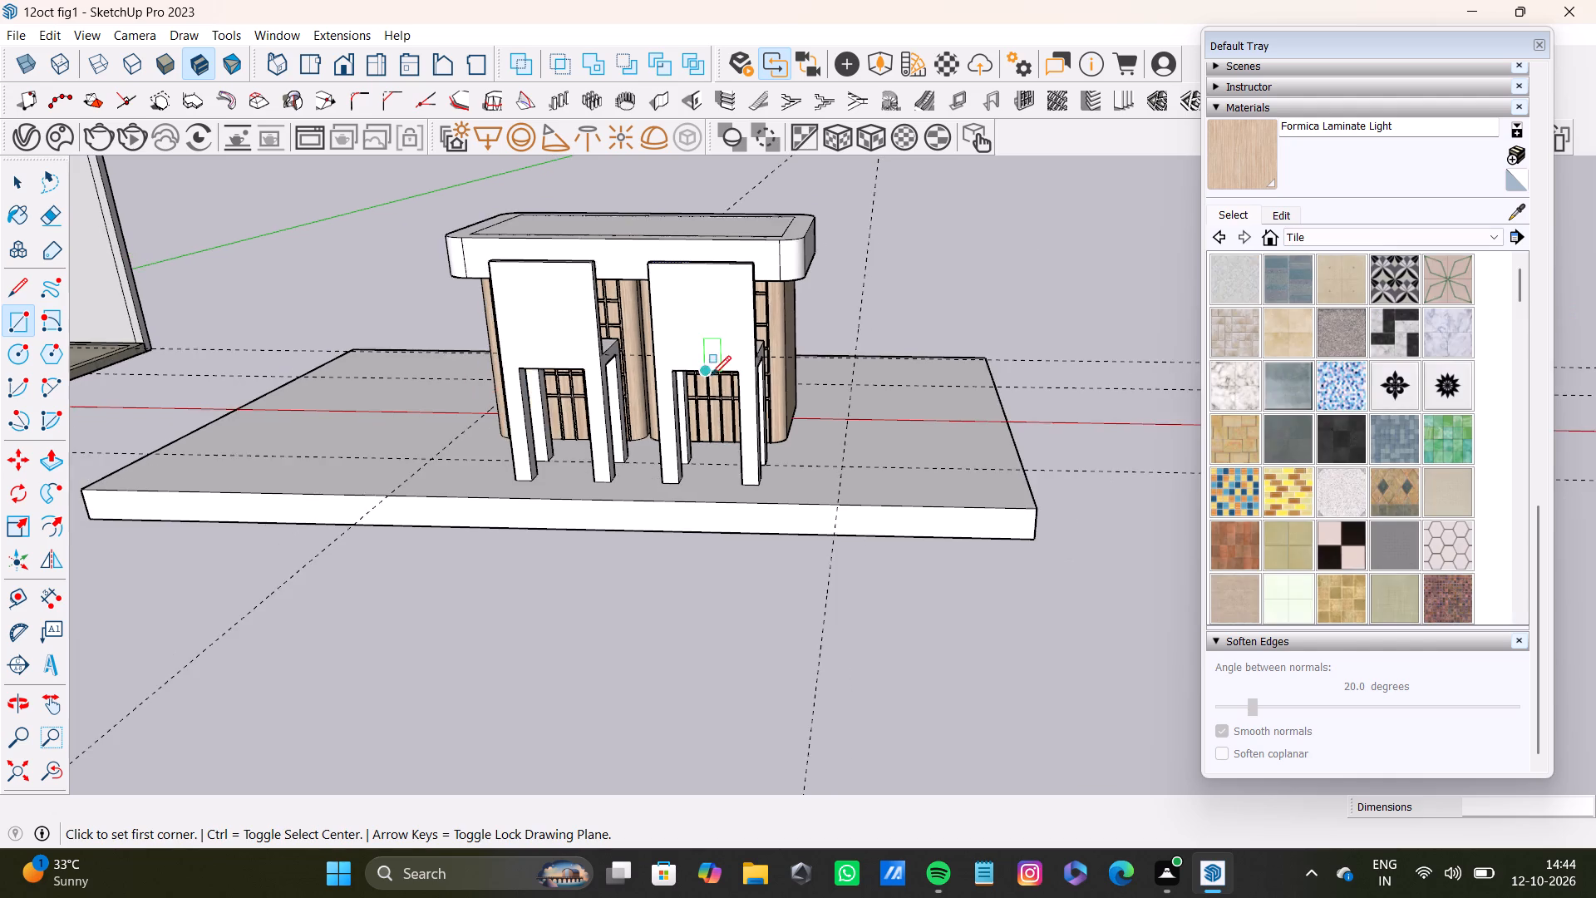
pyautogui.scroll(-9, 712, 375)
pyautogui.moveTo(725, 368); pyautogui.dragTo(1301, 445, button='middle')
pyautogui.scroll(8, 919, 443)
pyautogui.moveTo(800, 454); pyautogui.dragTo(977, 513, button='middle')
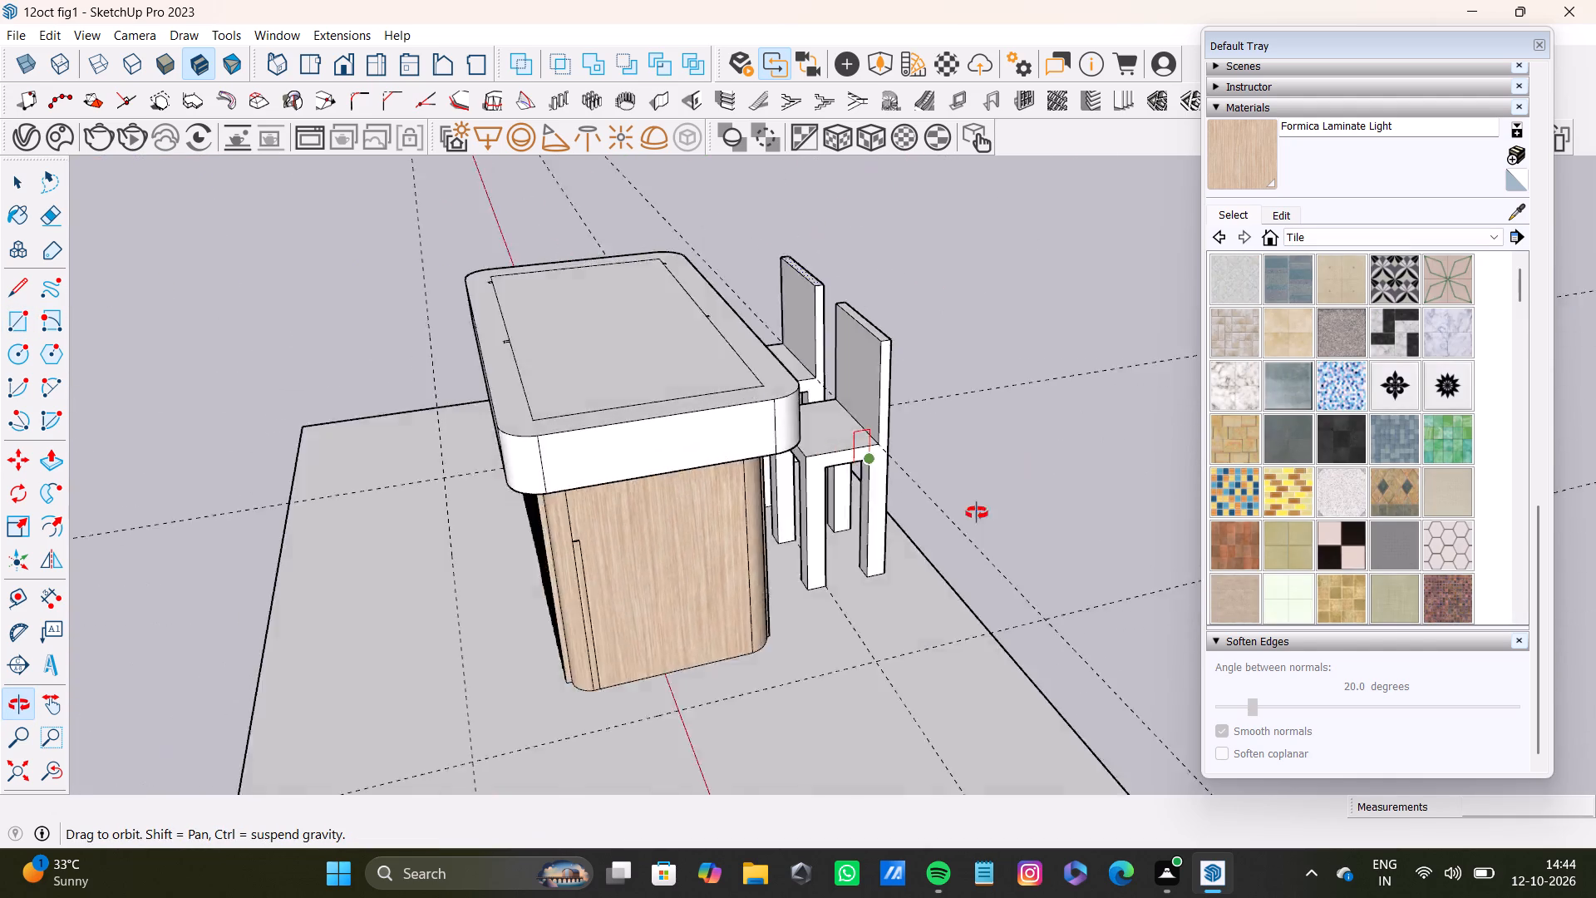
pyautogui.moveTo(977, 513); pyautogui.dragTo(723, 558, button='middle')
pyautogui.scroll(4, 740, 522)
pyautogui.scroll(-7, 761, 454)
# Select the dashed construction guide that runs lengthwise along the slab beneath the chairs.
pyautogui.press('space')
pyautogui.click(934, 223)
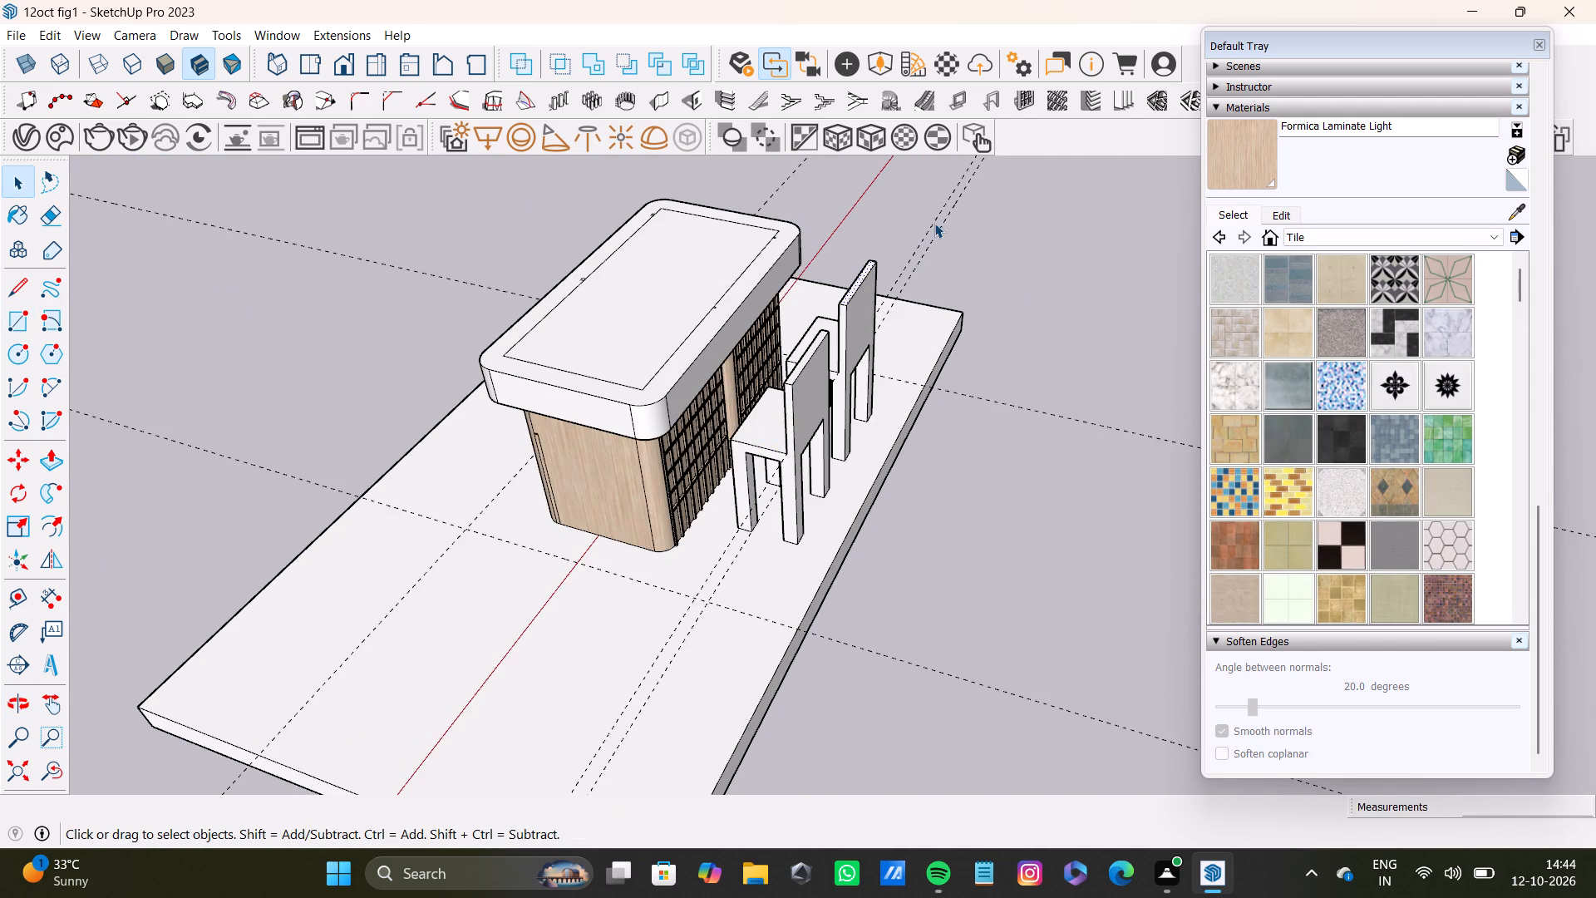
pyautogui.scroll(4, 786, 447)
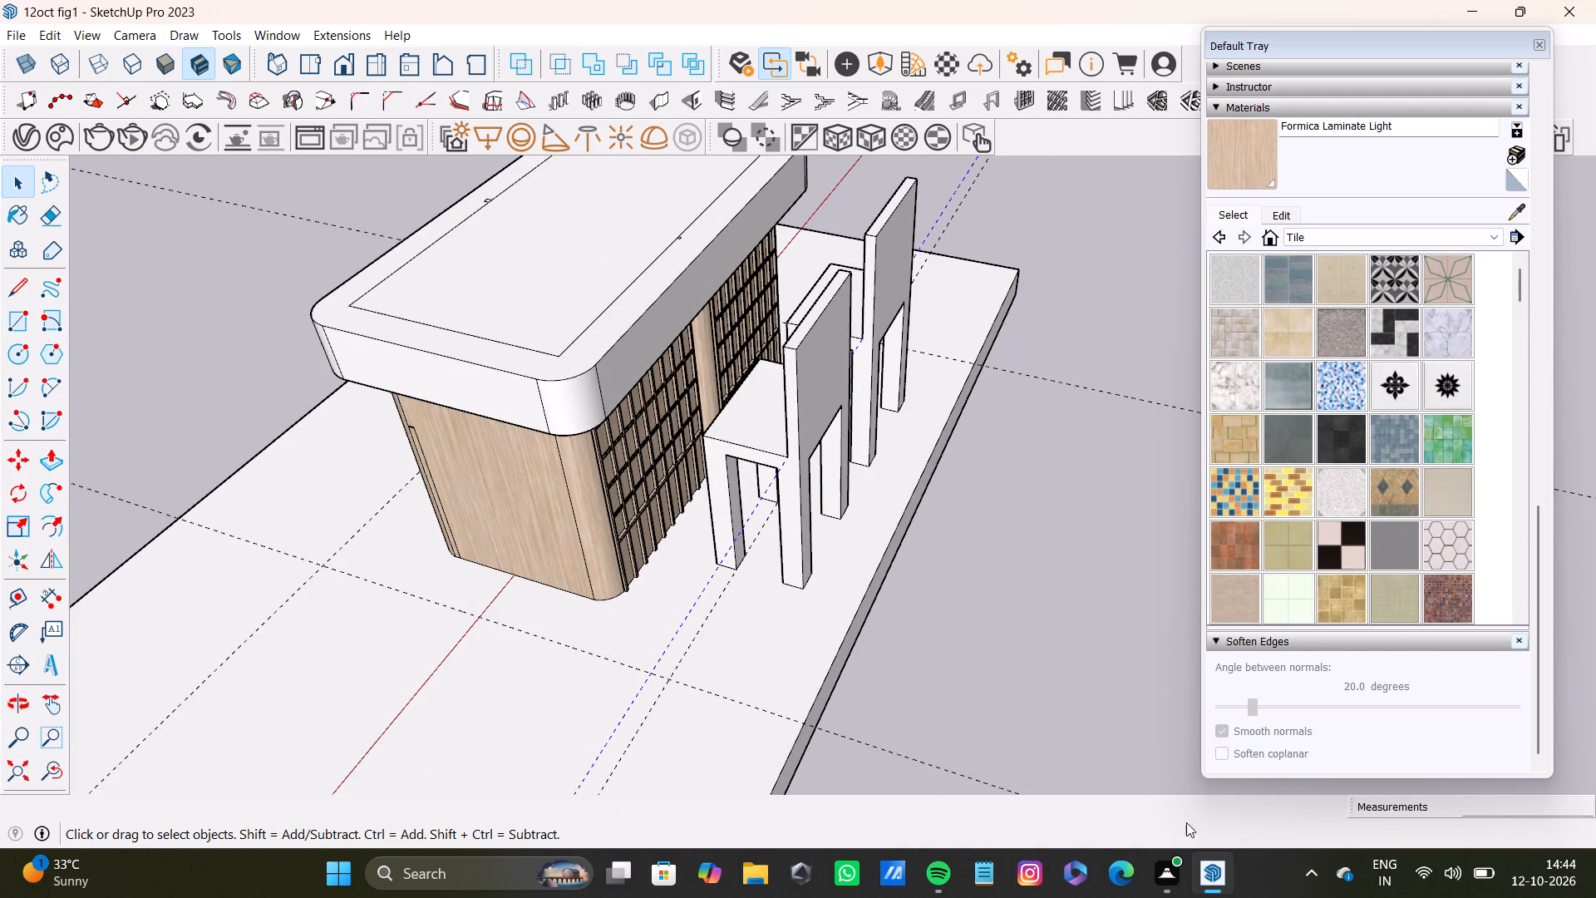
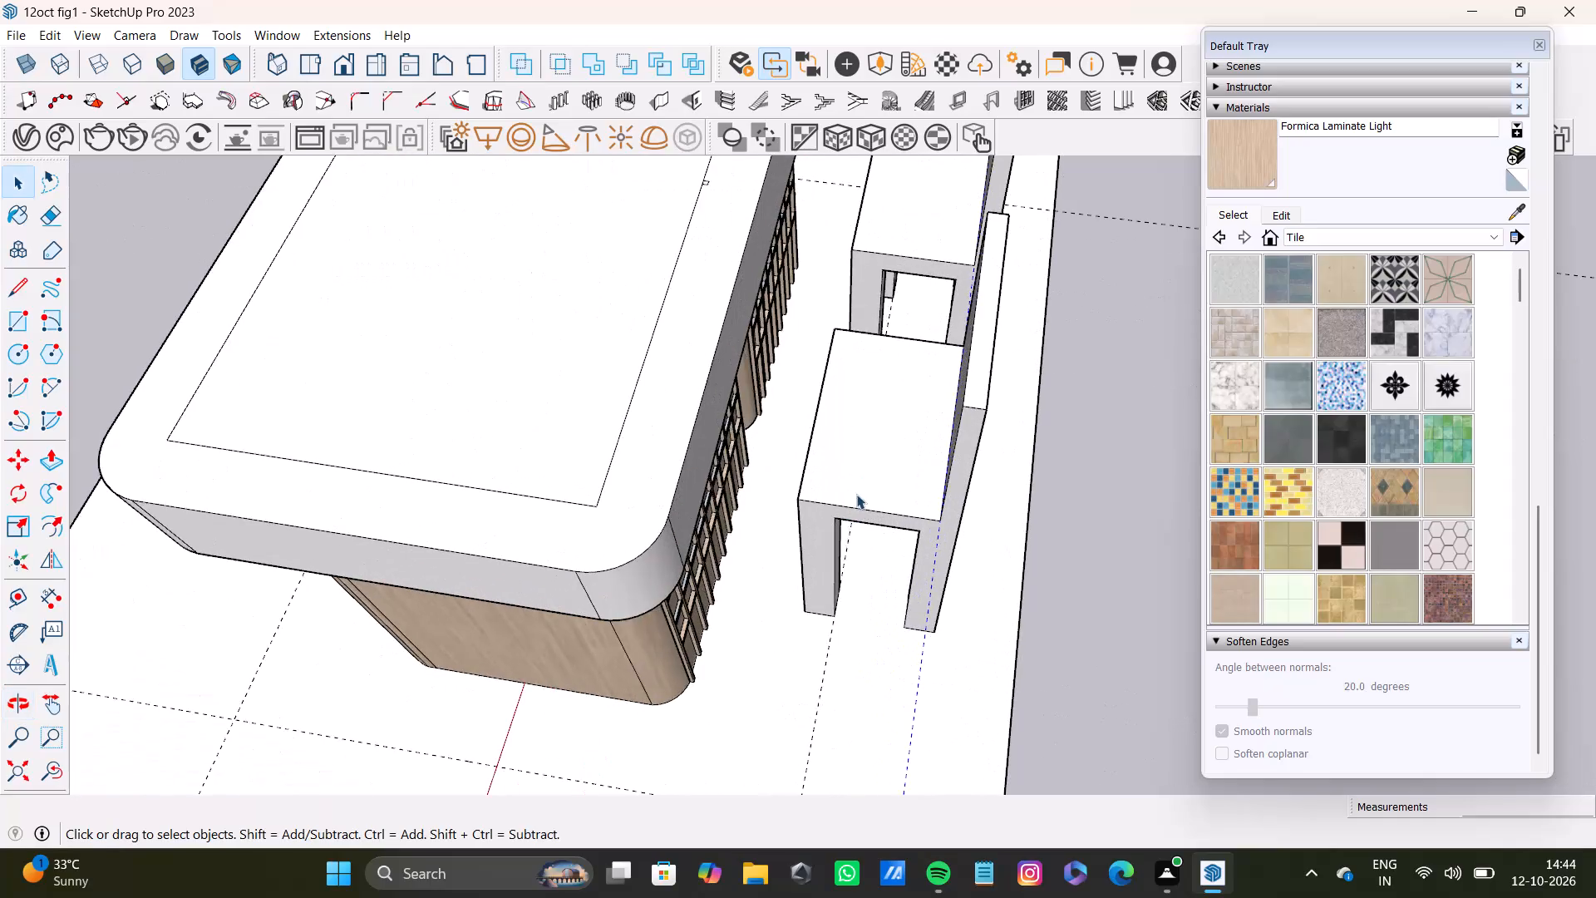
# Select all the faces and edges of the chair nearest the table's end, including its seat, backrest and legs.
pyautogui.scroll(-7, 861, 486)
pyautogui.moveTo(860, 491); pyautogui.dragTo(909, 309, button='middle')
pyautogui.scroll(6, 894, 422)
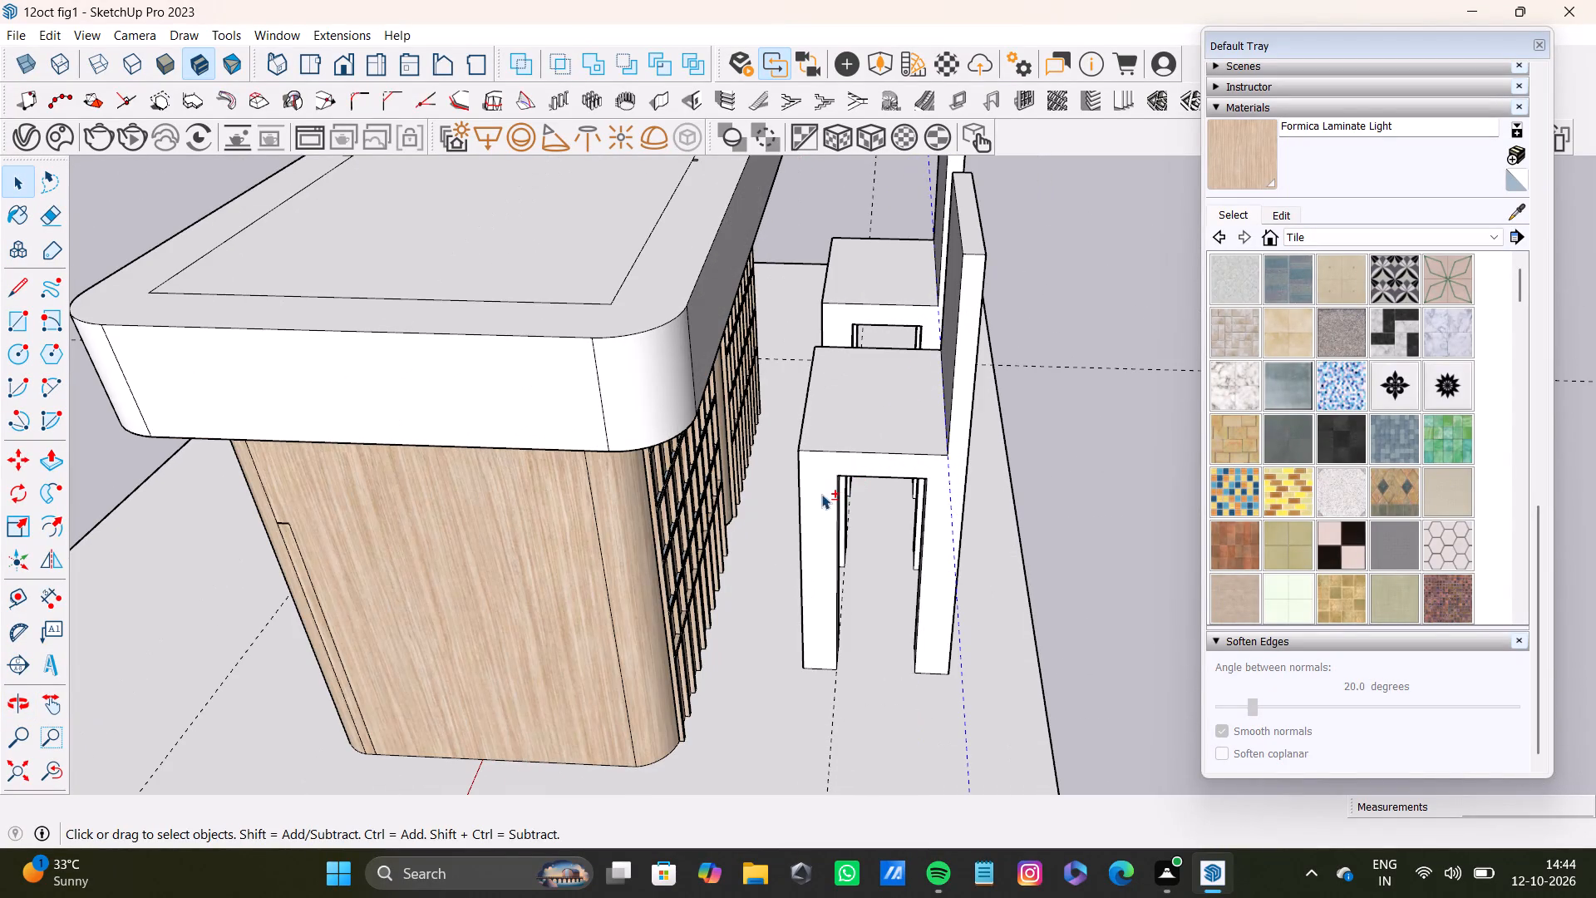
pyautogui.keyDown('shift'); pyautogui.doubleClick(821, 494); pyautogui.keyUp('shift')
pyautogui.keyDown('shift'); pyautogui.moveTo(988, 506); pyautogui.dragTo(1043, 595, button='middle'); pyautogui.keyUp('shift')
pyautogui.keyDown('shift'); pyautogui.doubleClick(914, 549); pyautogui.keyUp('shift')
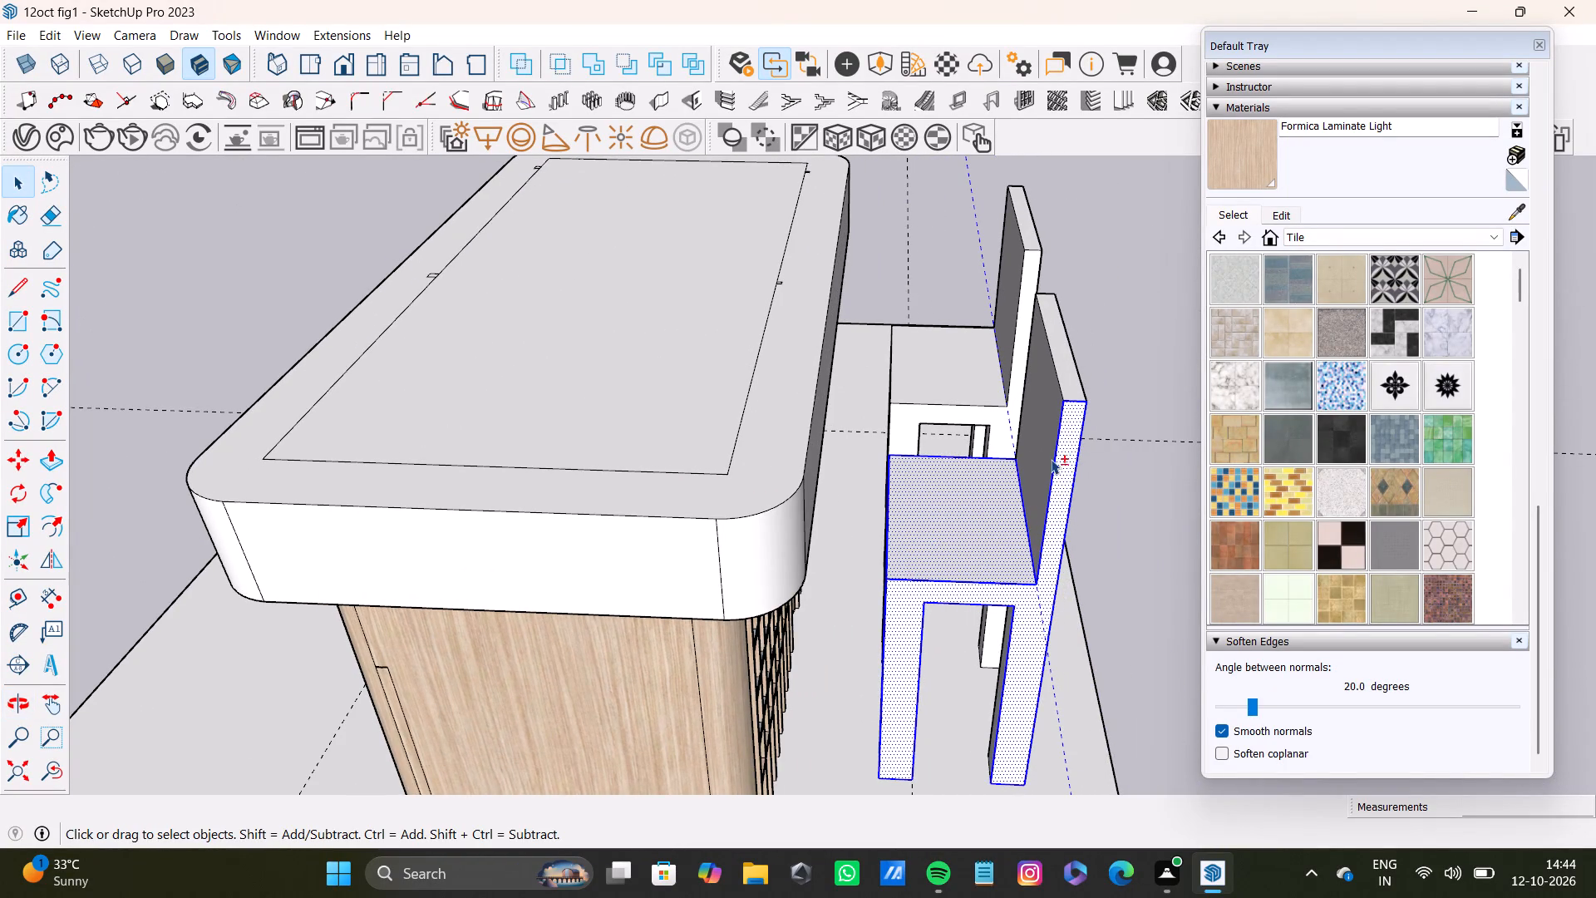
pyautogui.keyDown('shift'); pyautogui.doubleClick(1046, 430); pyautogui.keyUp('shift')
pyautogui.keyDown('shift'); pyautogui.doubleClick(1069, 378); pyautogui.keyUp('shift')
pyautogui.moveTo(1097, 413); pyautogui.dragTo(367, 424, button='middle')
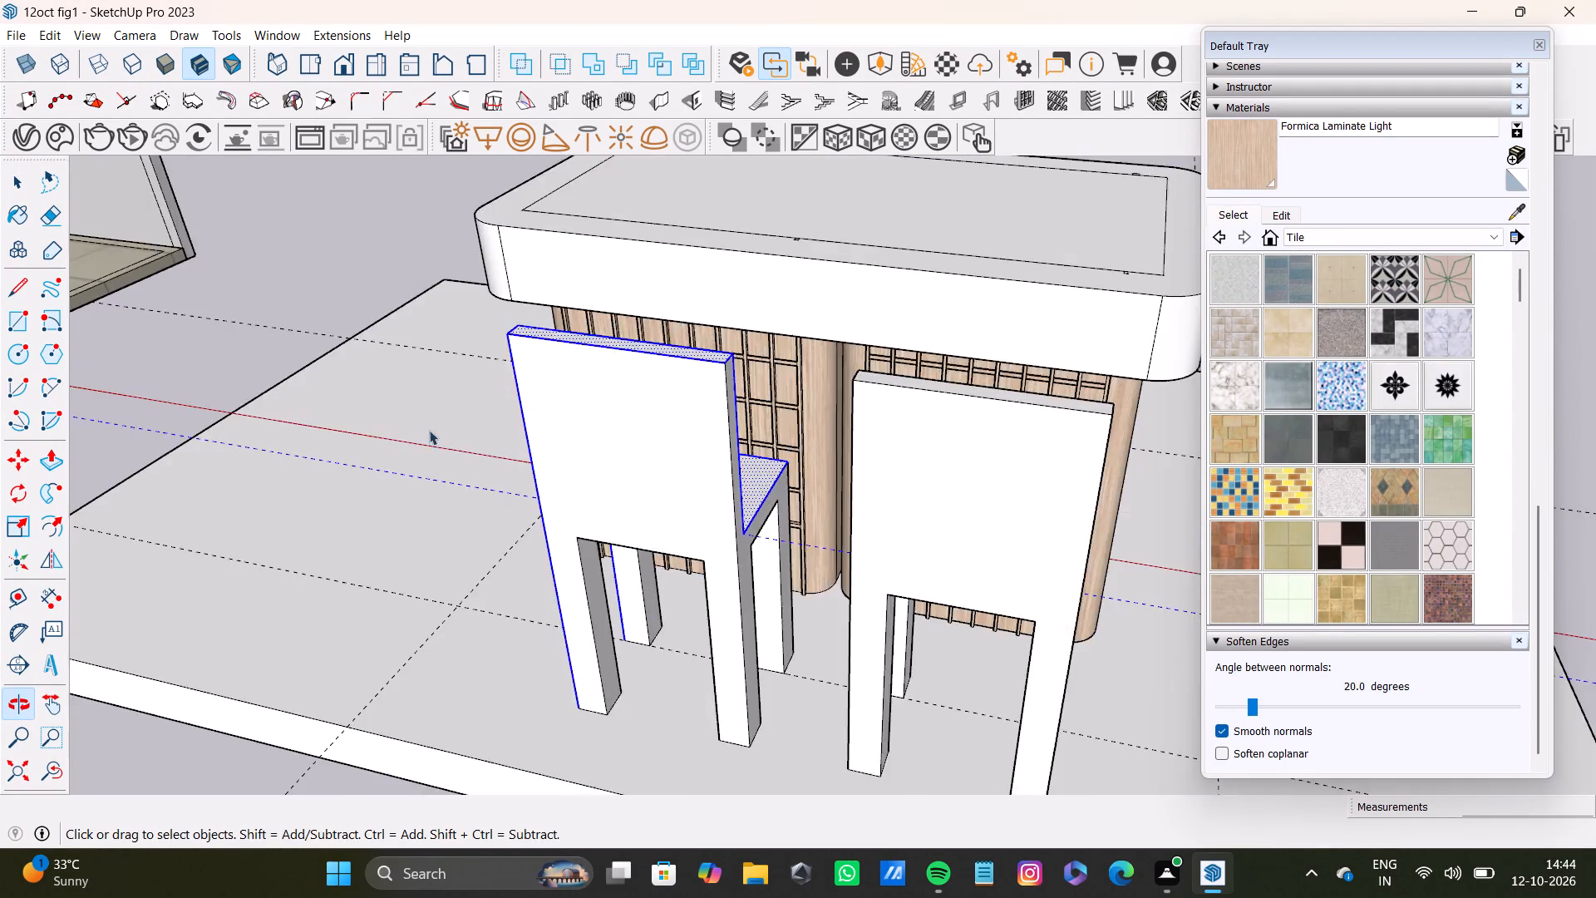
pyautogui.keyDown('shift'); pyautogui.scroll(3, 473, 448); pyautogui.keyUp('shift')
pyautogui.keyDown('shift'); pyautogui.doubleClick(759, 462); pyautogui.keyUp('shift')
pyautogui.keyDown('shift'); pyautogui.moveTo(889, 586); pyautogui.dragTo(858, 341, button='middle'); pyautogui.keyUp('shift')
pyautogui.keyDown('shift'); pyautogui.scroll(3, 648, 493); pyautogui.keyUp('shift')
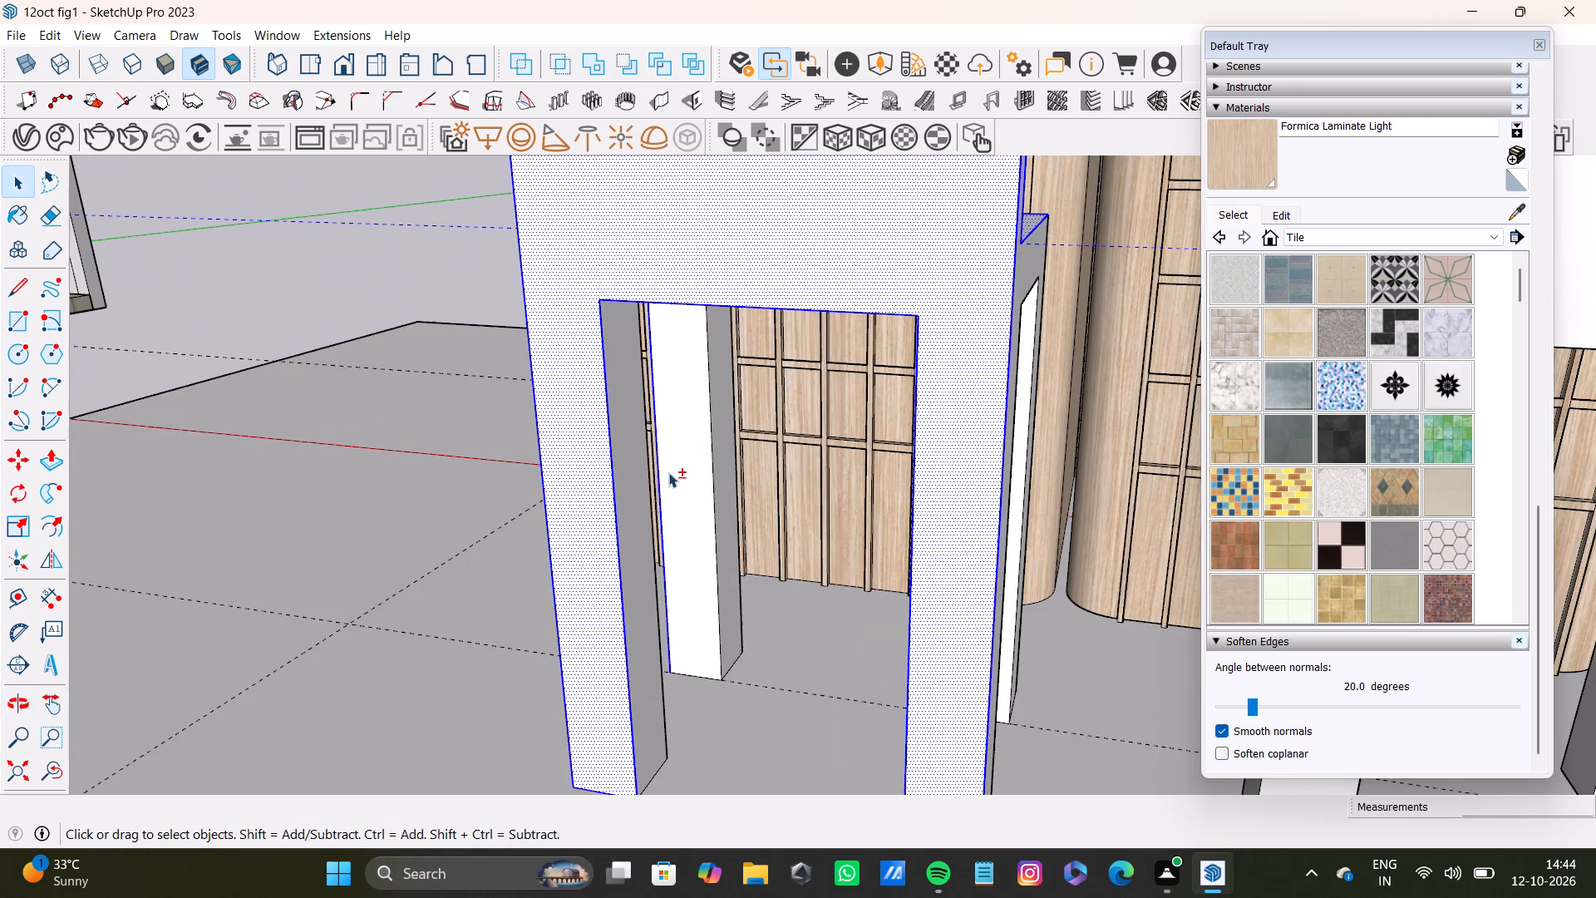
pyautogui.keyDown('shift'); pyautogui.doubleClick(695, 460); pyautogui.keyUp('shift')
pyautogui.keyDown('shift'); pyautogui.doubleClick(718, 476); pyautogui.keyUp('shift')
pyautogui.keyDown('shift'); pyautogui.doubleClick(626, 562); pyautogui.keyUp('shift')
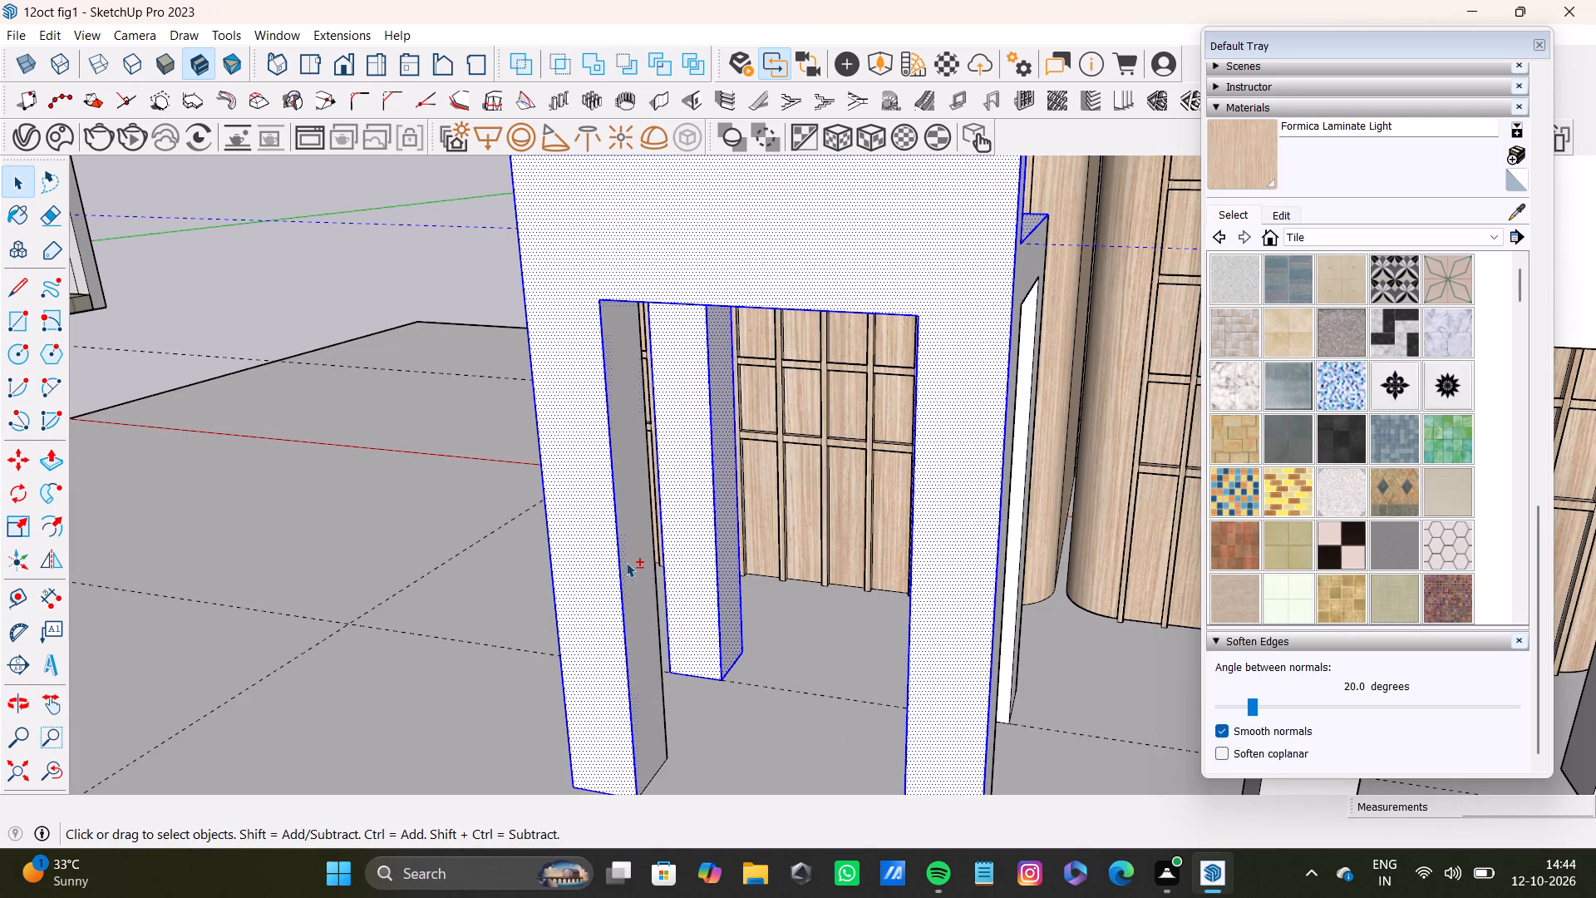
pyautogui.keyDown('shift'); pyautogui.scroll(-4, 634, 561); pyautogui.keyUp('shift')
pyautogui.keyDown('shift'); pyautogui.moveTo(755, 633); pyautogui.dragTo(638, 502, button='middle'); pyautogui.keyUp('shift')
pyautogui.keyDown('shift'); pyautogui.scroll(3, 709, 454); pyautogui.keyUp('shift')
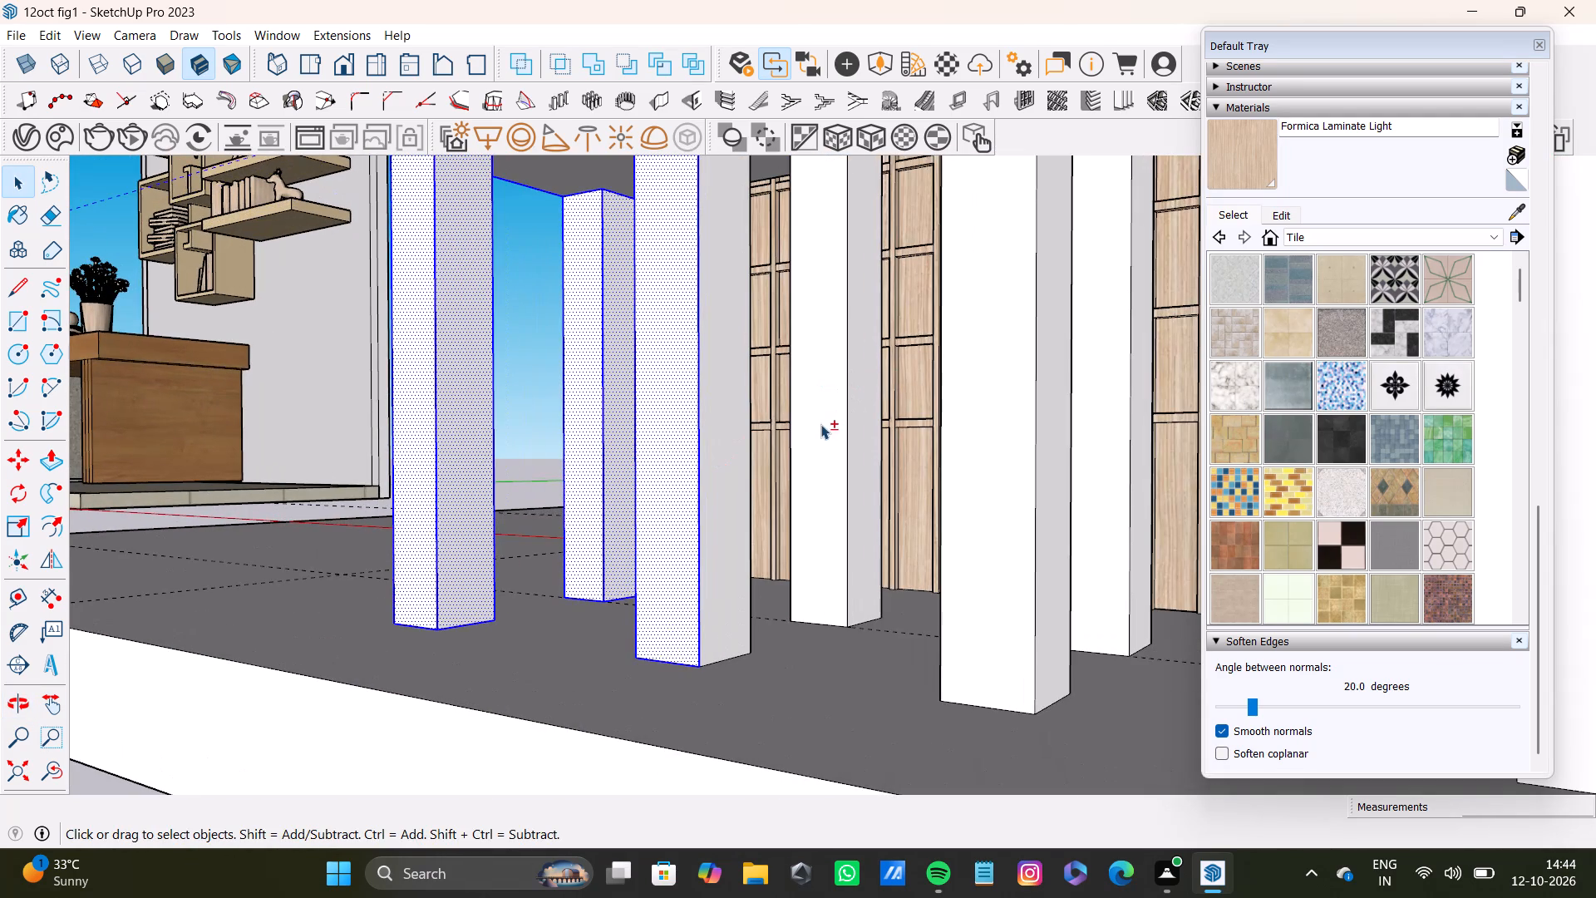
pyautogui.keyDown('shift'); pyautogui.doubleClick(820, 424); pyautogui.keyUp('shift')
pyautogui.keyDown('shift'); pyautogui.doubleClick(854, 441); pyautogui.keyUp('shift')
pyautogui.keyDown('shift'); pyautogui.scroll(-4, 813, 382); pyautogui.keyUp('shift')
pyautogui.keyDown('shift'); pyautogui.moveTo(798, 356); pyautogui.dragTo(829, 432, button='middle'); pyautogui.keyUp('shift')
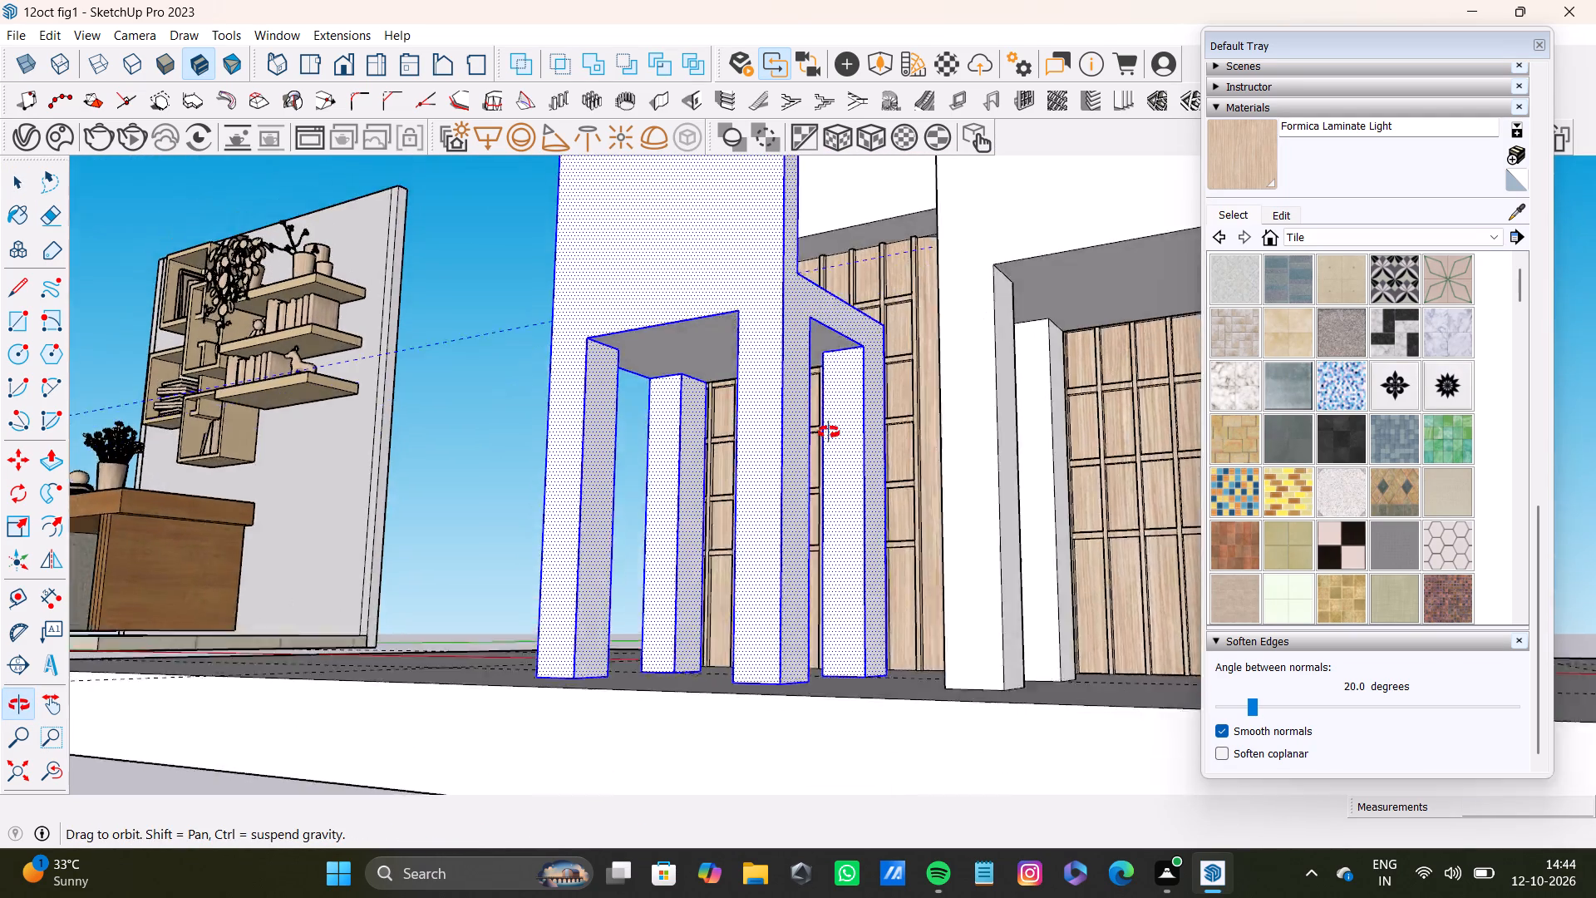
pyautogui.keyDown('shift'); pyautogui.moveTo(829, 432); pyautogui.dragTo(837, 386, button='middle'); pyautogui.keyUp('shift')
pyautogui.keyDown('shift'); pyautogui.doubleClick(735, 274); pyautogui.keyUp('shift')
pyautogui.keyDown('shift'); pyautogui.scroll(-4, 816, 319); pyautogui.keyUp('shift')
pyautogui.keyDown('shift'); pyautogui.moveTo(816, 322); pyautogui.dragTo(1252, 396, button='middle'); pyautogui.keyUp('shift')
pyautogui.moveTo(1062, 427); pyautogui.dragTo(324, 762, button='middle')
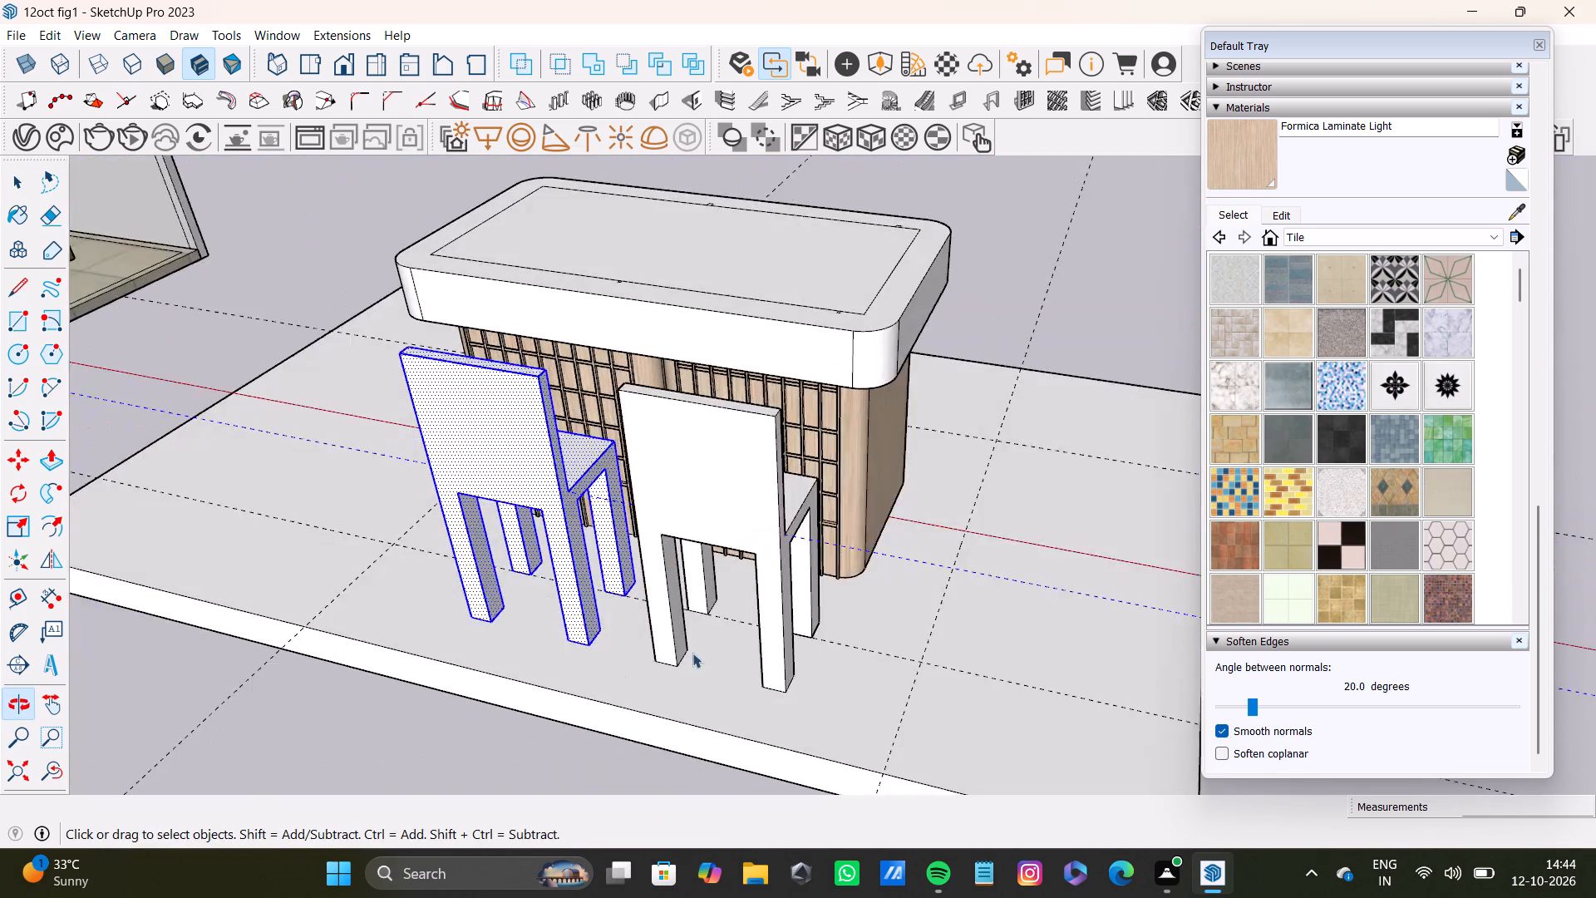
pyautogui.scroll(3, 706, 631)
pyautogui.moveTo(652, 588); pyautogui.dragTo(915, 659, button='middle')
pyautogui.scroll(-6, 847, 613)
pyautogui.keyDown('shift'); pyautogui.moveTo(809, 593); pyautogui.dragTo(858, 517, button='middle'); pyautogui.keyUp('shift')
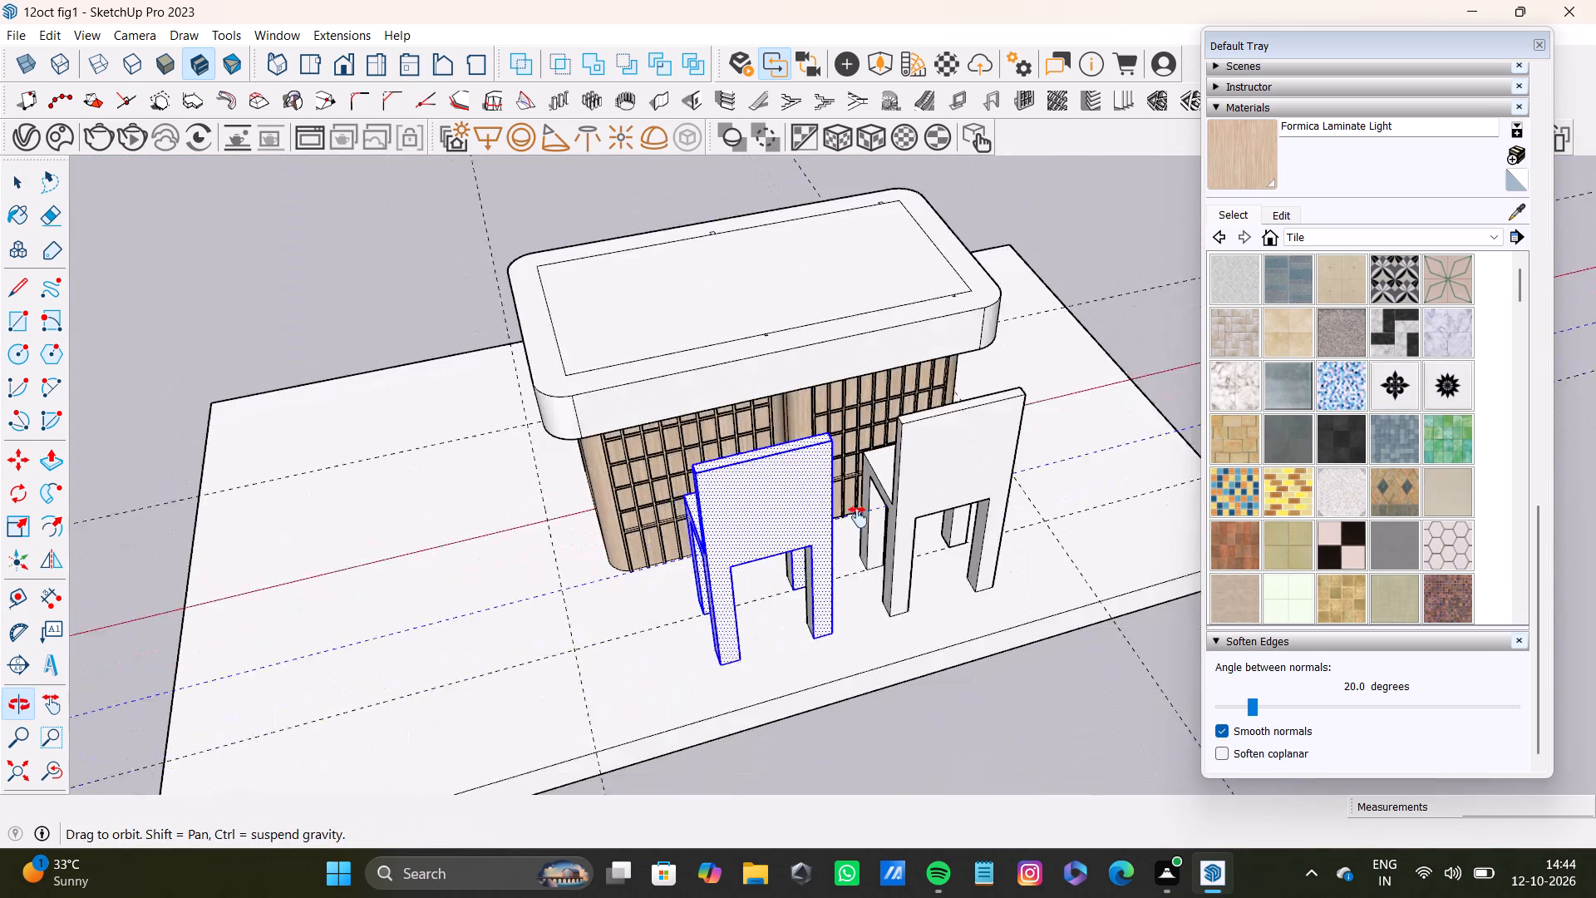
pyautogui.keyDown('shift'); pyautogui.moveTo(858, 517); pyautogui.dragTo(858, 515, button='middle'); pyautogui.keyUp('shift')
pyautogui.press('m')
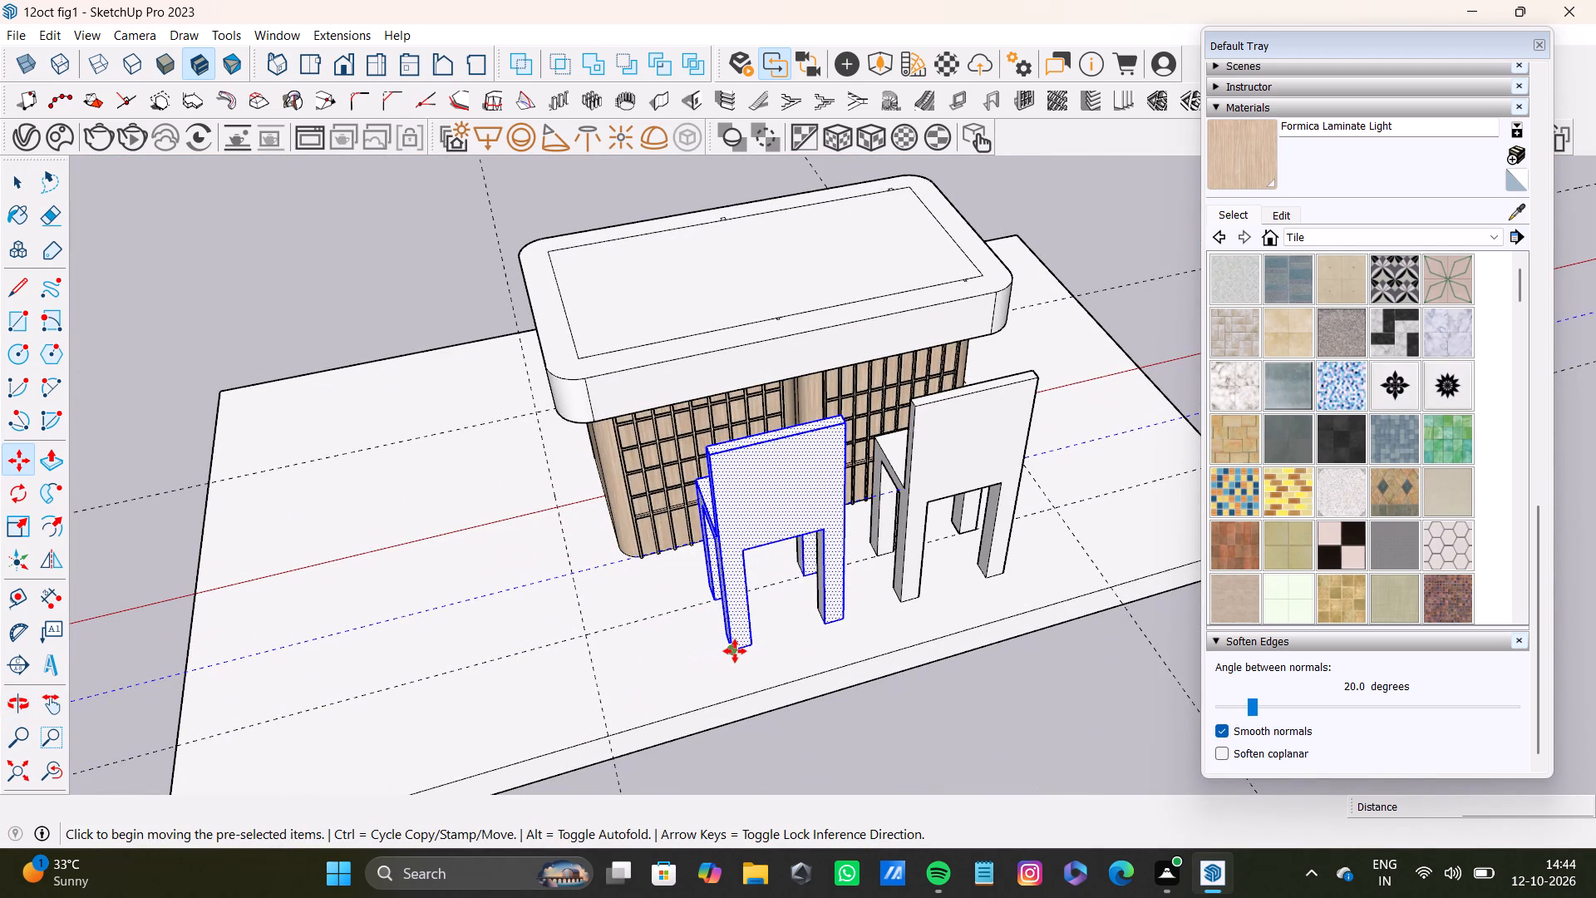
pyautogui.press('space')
# Place vertical guides inside both side edges of that chair's backrest, the first about 2 1/2" from its edge.
pyautogui.moveTo(739, 511); pyautogui.dragTo(1254, 524, button='middle')
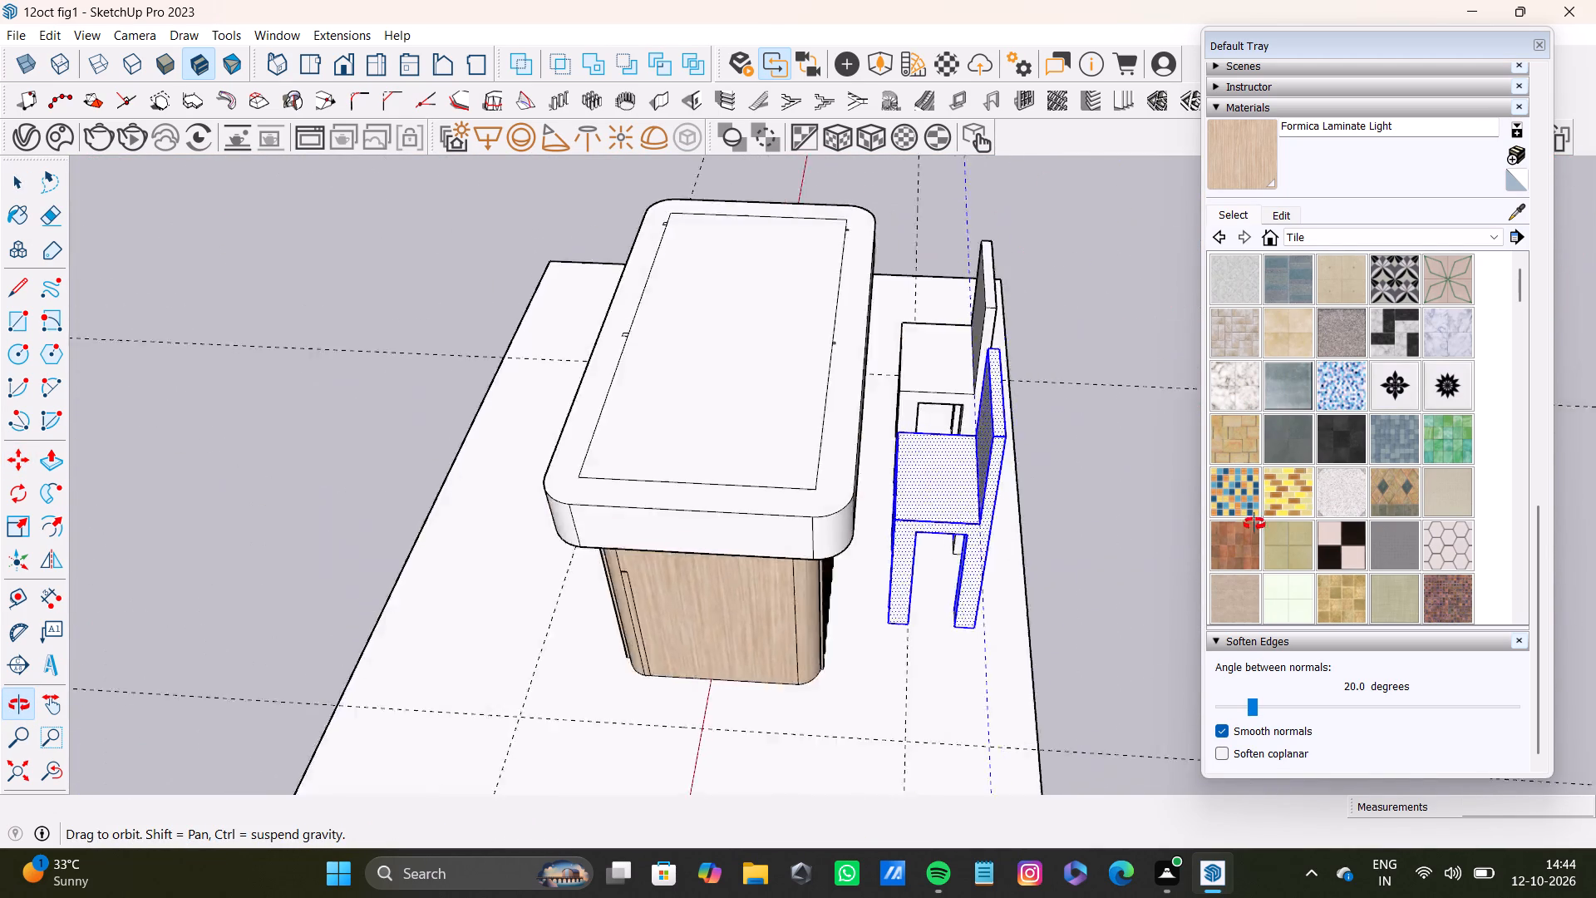
pyautogui.moveTo(1254, 524); pyautogui.dragTo(1553, 495, button='middle')
pyautogui.keyDown('shift'); pyautogui.moveTo(1038, 410); pyautogui.dragTo(1150, 538, button='middle'); pyautogui.keyUp('shift')
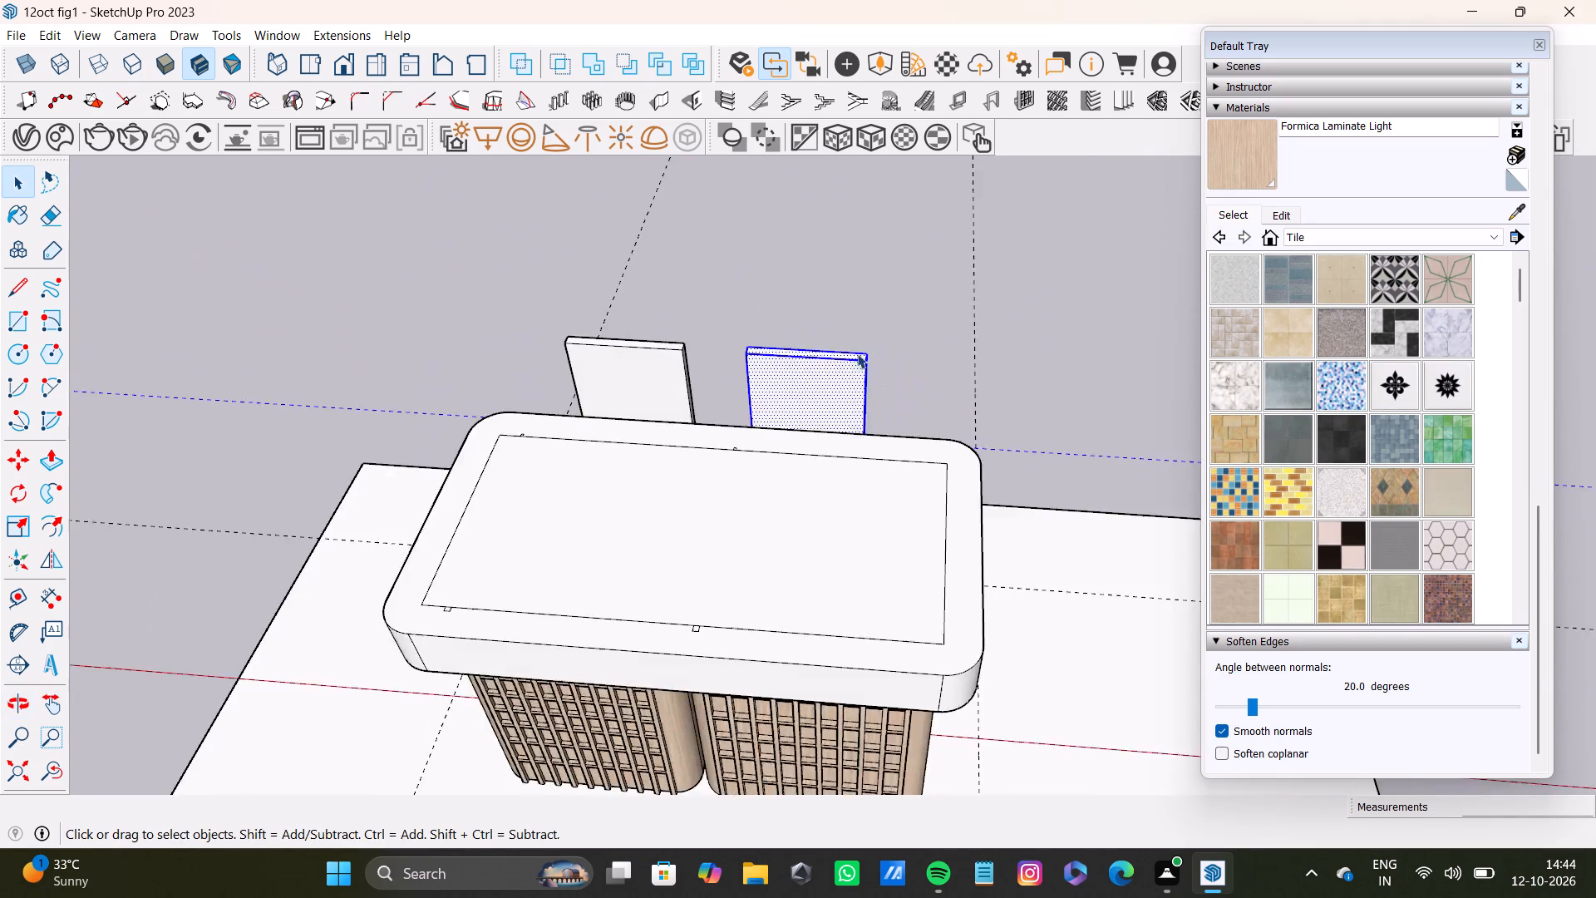
pyautogui.scroll(14, 848, 349)
pyautogui.moveTo(766, 415); pyautogui.dragTo(794, 425, button='middle')
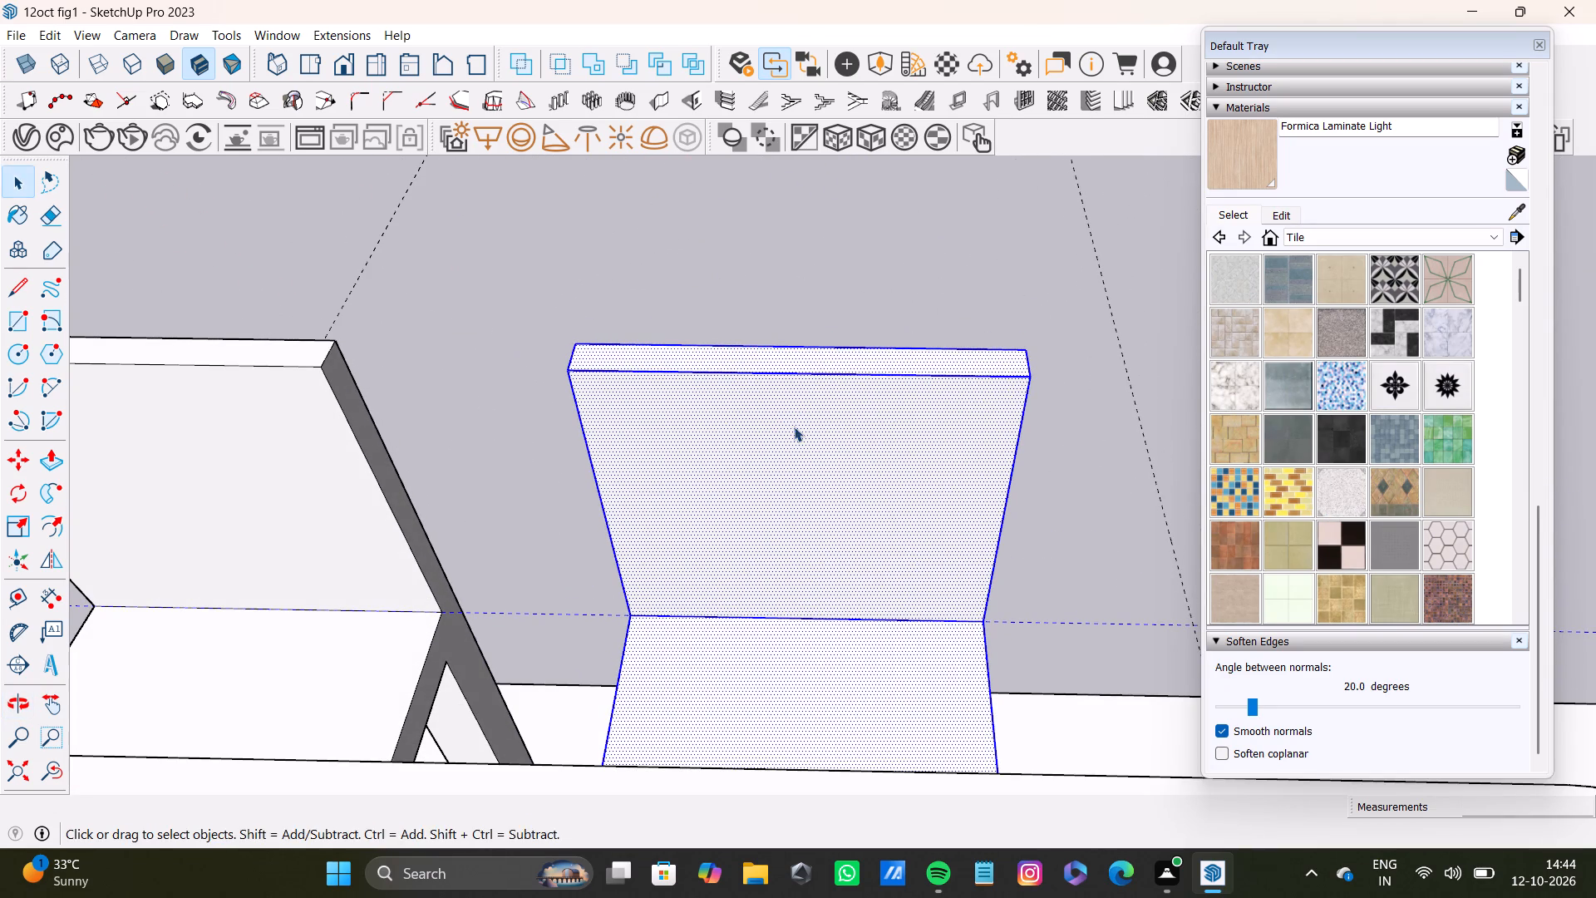
pyautogui.press('t')
pyautogui.scroll(3, 598, 530)
pyautogui.moveTo(617, 537); pyautogui.dragTo(641, 526)
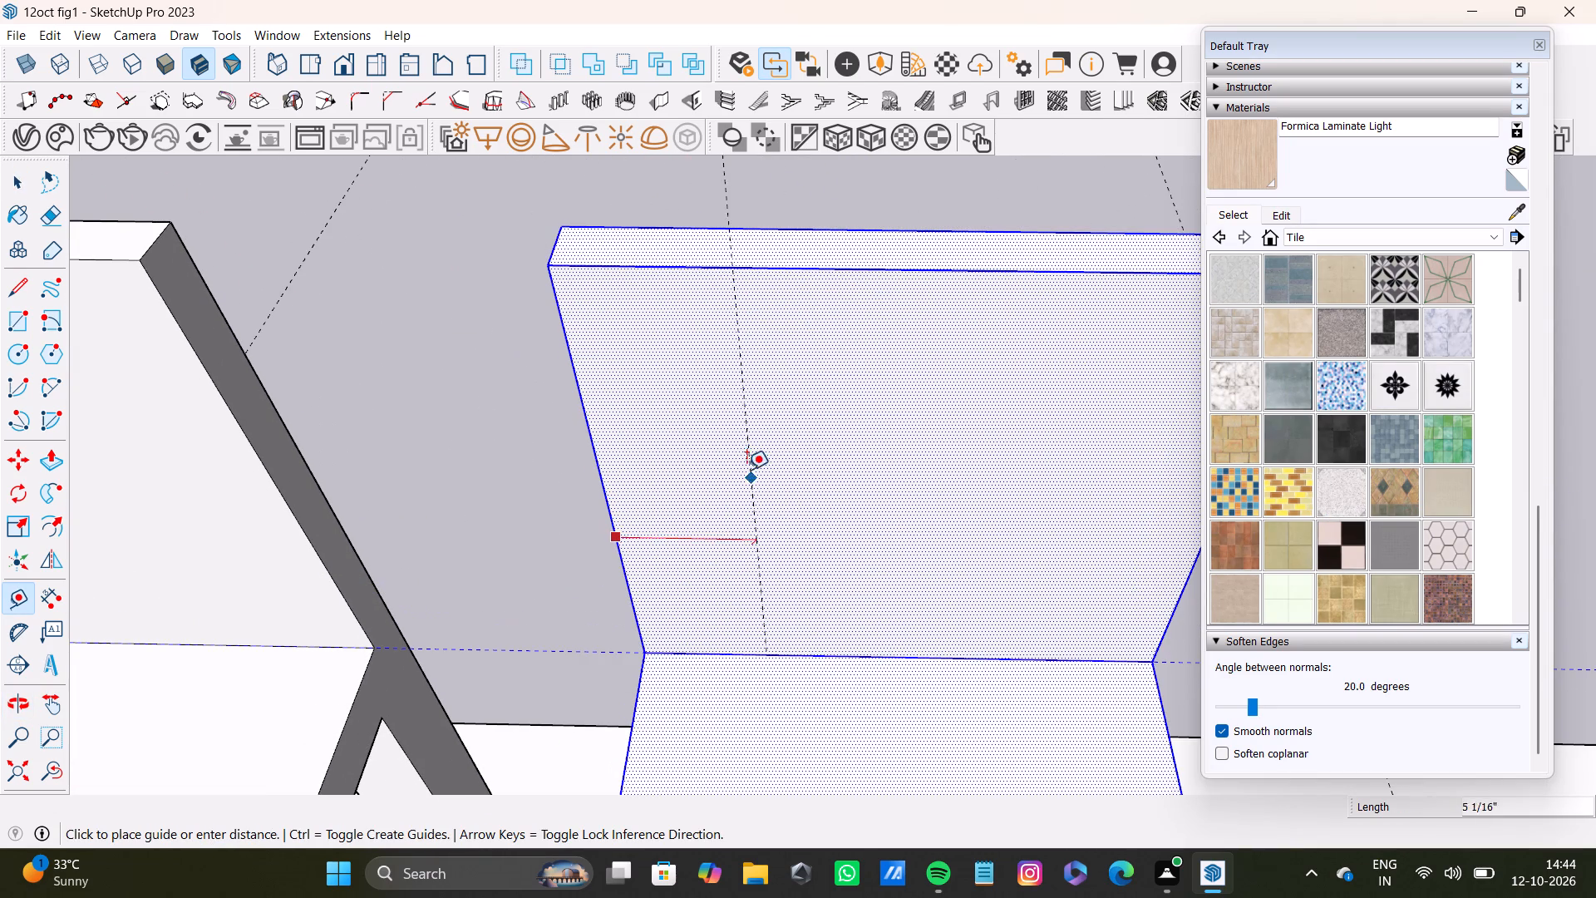
pyautogui.scroll(-3, 741, 471)
pyautogui.moveTo(710, 434); pyautogui.dragTo(677, 430, button='middle')
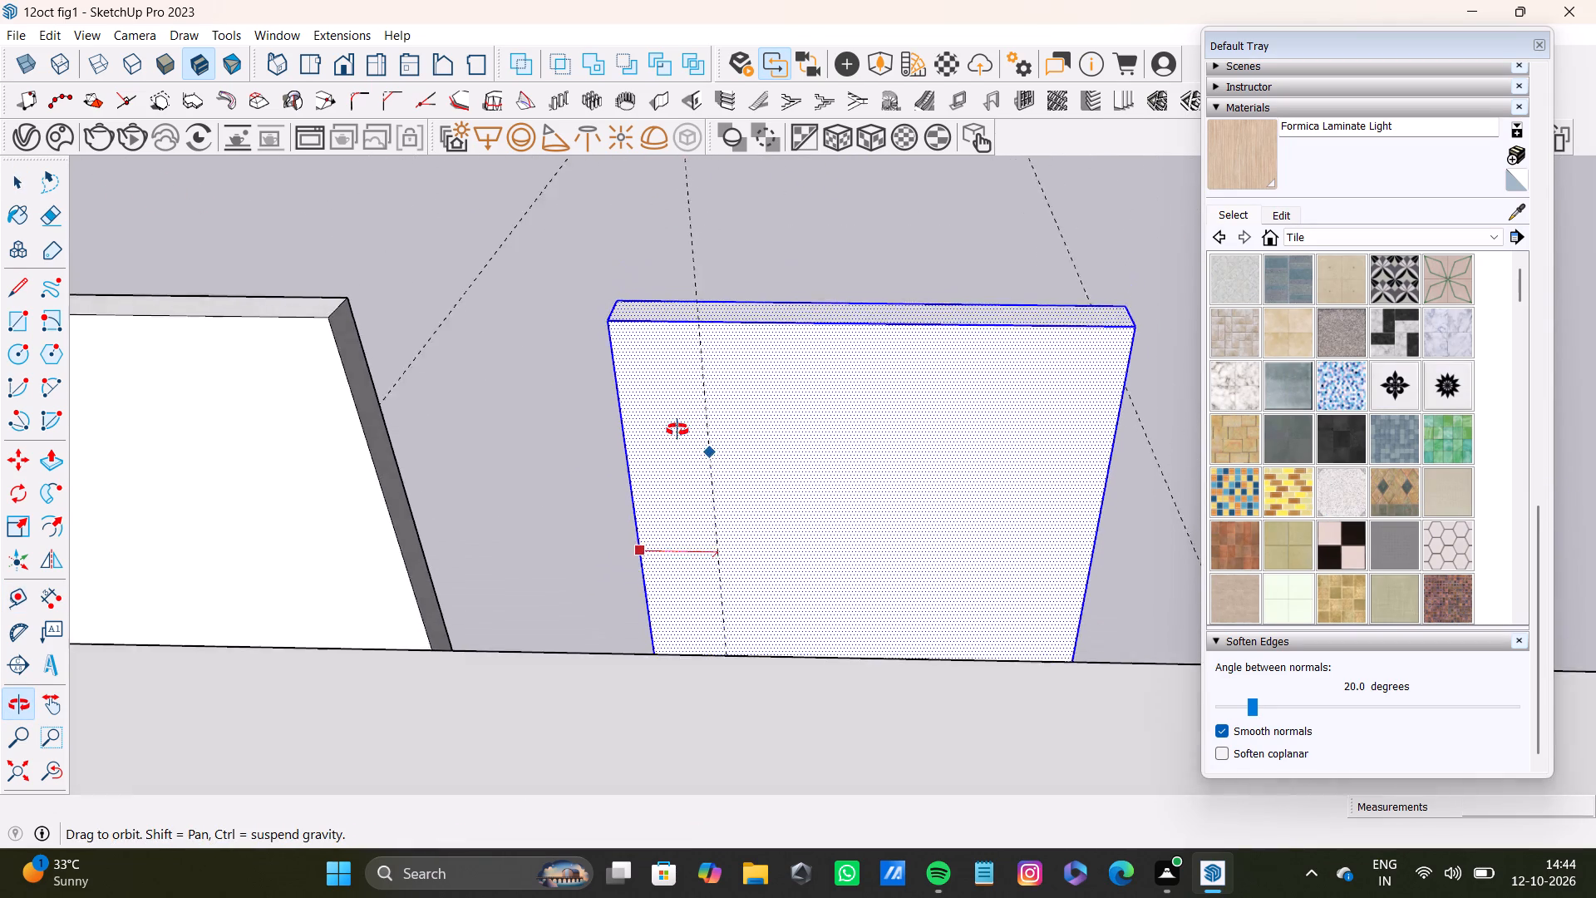
pyautogui.moveTo(677, 430); pyautogui.dragTo(676, 422, button='middle')
pyautogui.click(648, 418)
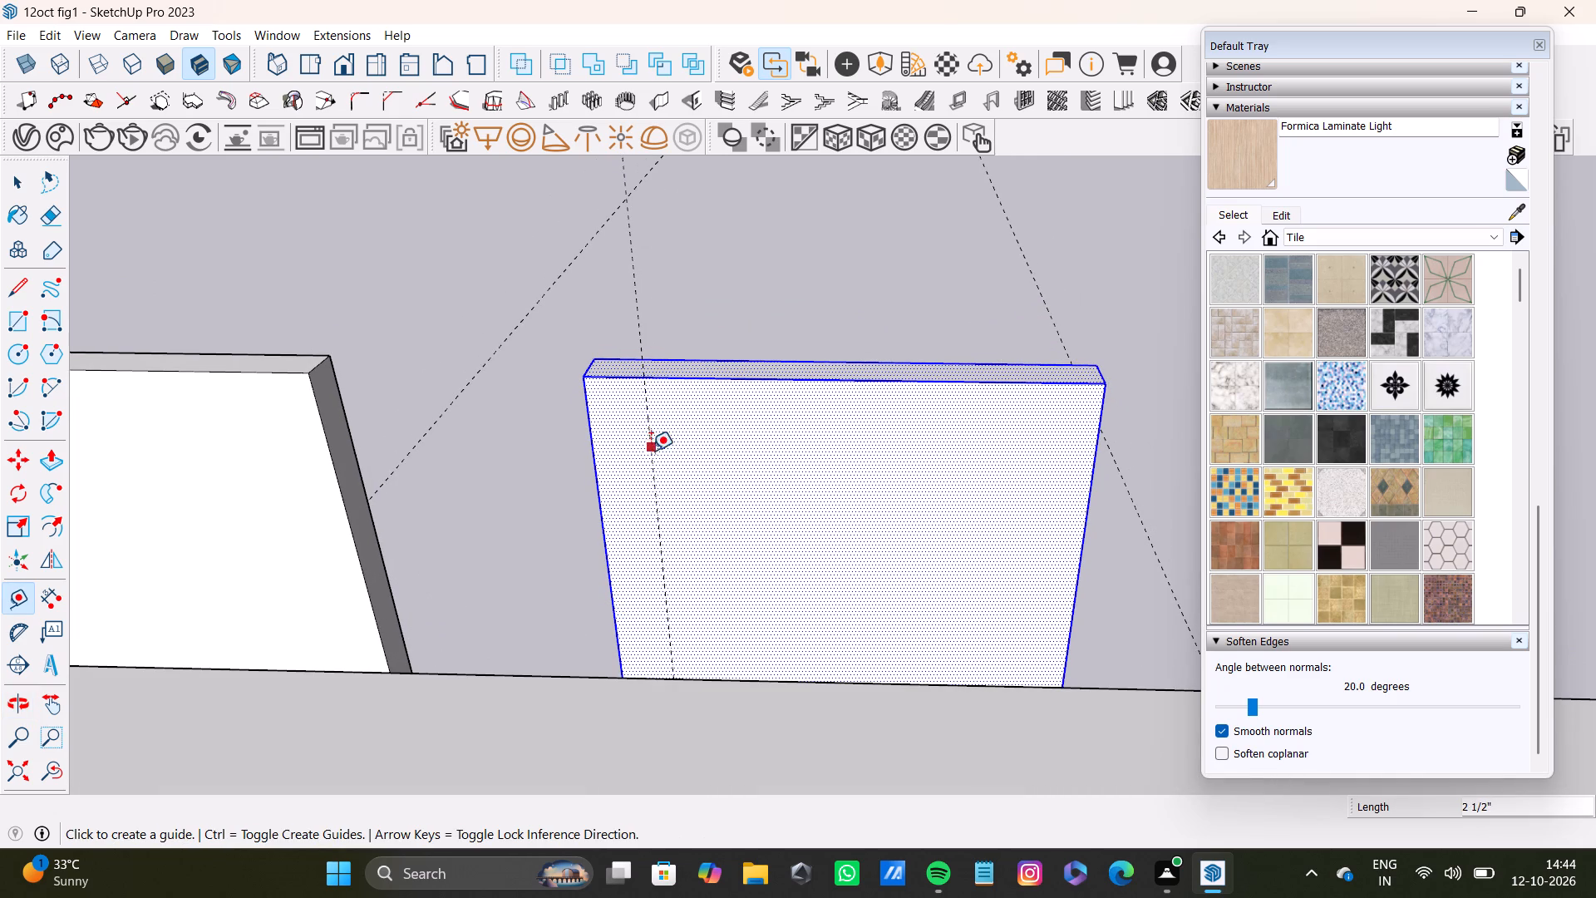
pyautogui.click(651, 451)
pyautogui.click(1035, 449)
# Push/Pull the top face of the same chair's backrest upward by about 2 9/16".
pyautogui.moveTo(1036, 465); pyautogui.dragTo(793, 419, button='middle')
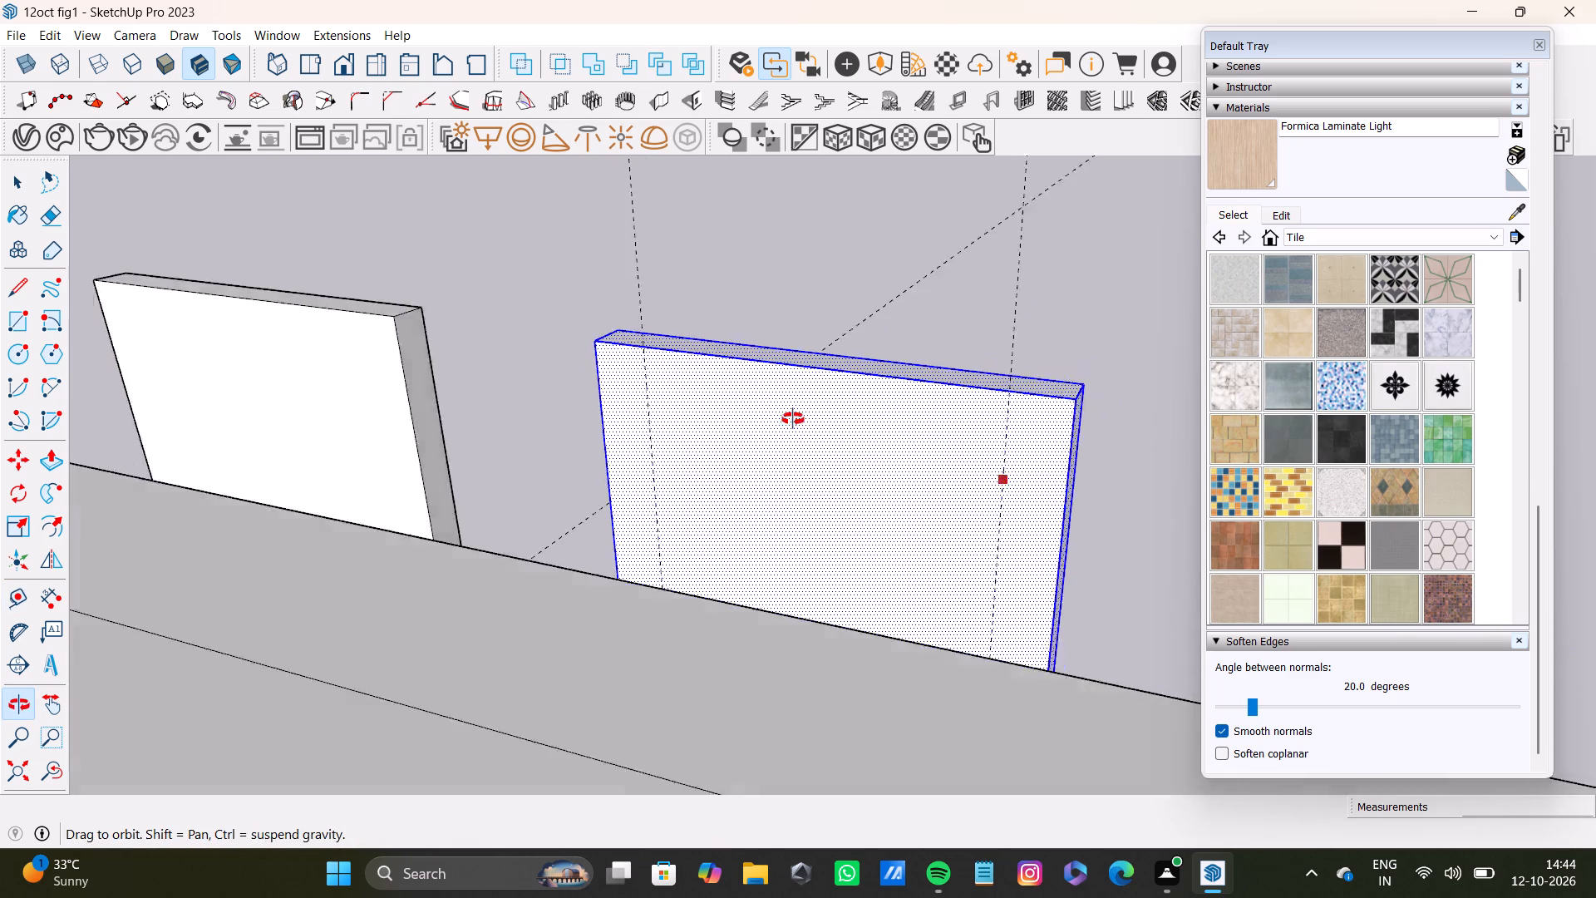
pyautogui.moveTo(793, 419); pyautogui.dragTo(729, 427, button='middle')
pyautogui.press('space')
pyautogui.scroll(3, 933, 400)
pyautogui.click(1007, 421)
pyautogui.press('p')
pyautogui.moveTo(1007, 421); pyautogui.dragTo(1007, 412)
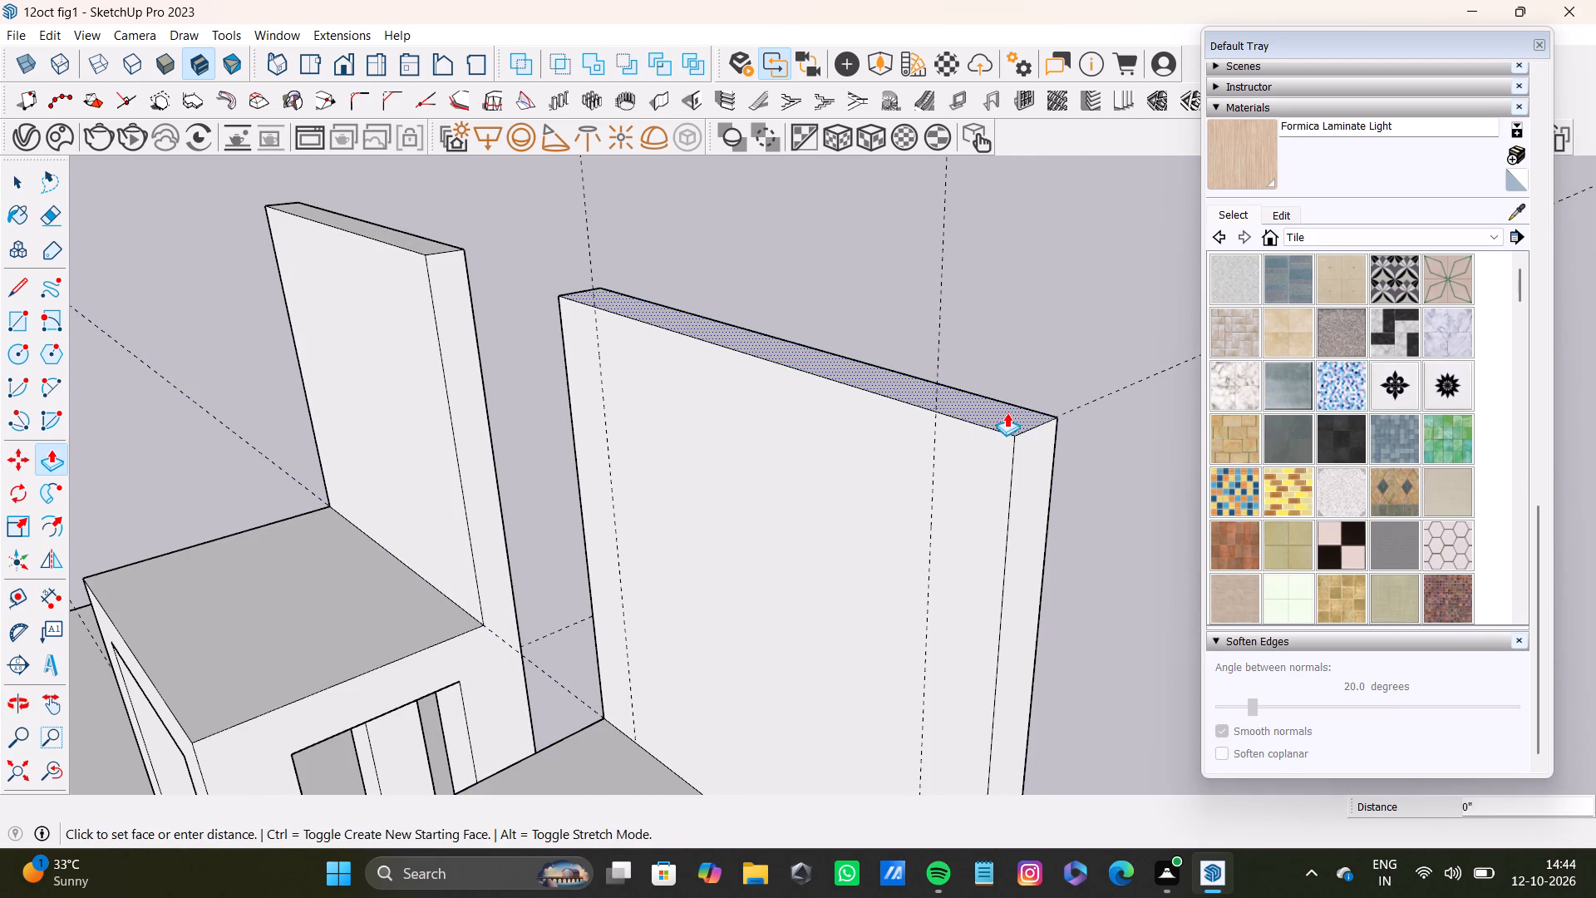
pyautogui.moveTo(1007, 412); pyautogui.dragTo(977, 323)
# Place a horizontal guide about 2 5/16" below the top edge of the raised backrest.
pyautogui.scroll(-4, 967, 334)
pyautogui.moveTo(953, 367); pyautogui.dragTo(1057, 364, button='middle')
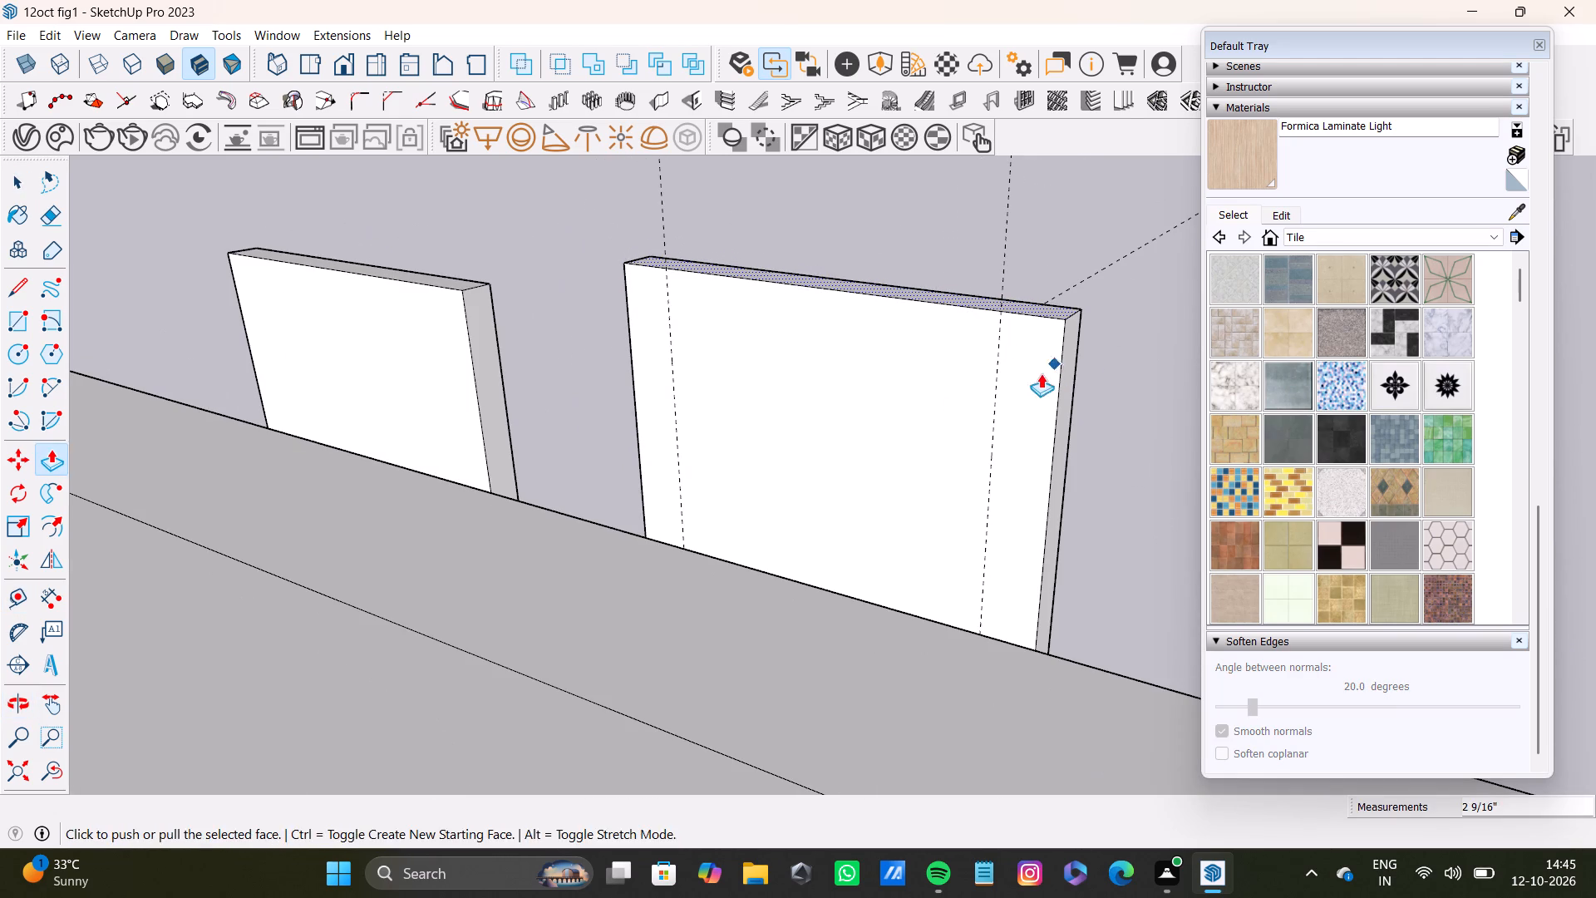
pyautogui.press('t')
pyautogui.click(919, 299)
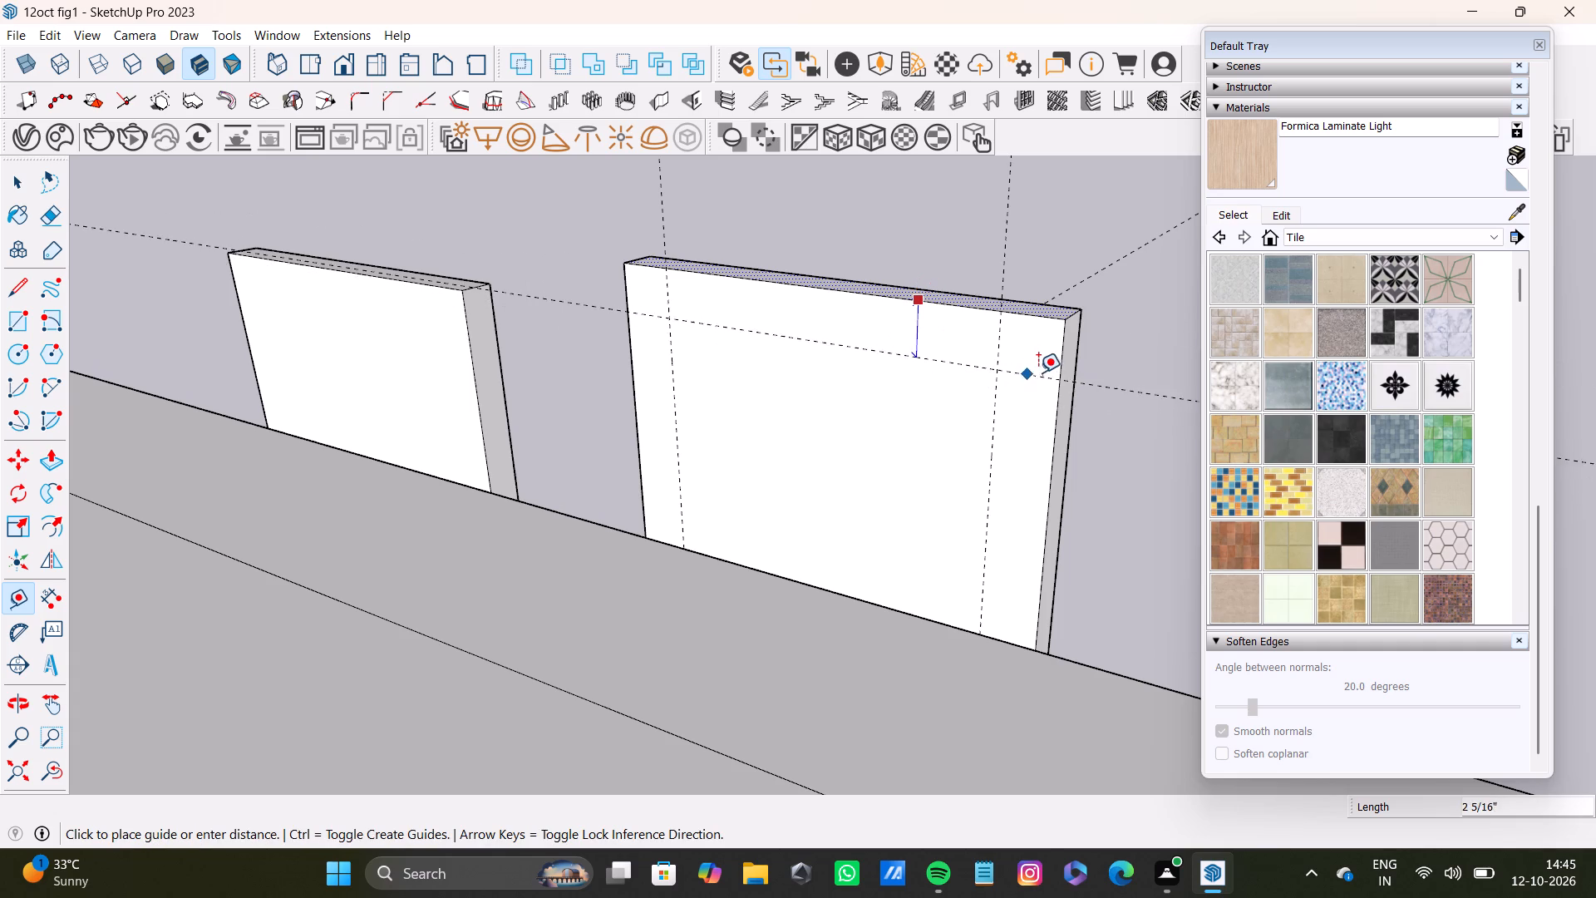
pyautogui.click(1042, 369)
# Push/Pull the top face of the other chair's backrest up 2 9/16" to match the first chair's height.
pyautogui.moveTo(924, 442); pyautogui.dragTo(1012, 460, button='middle')
pyautogui.press('space')
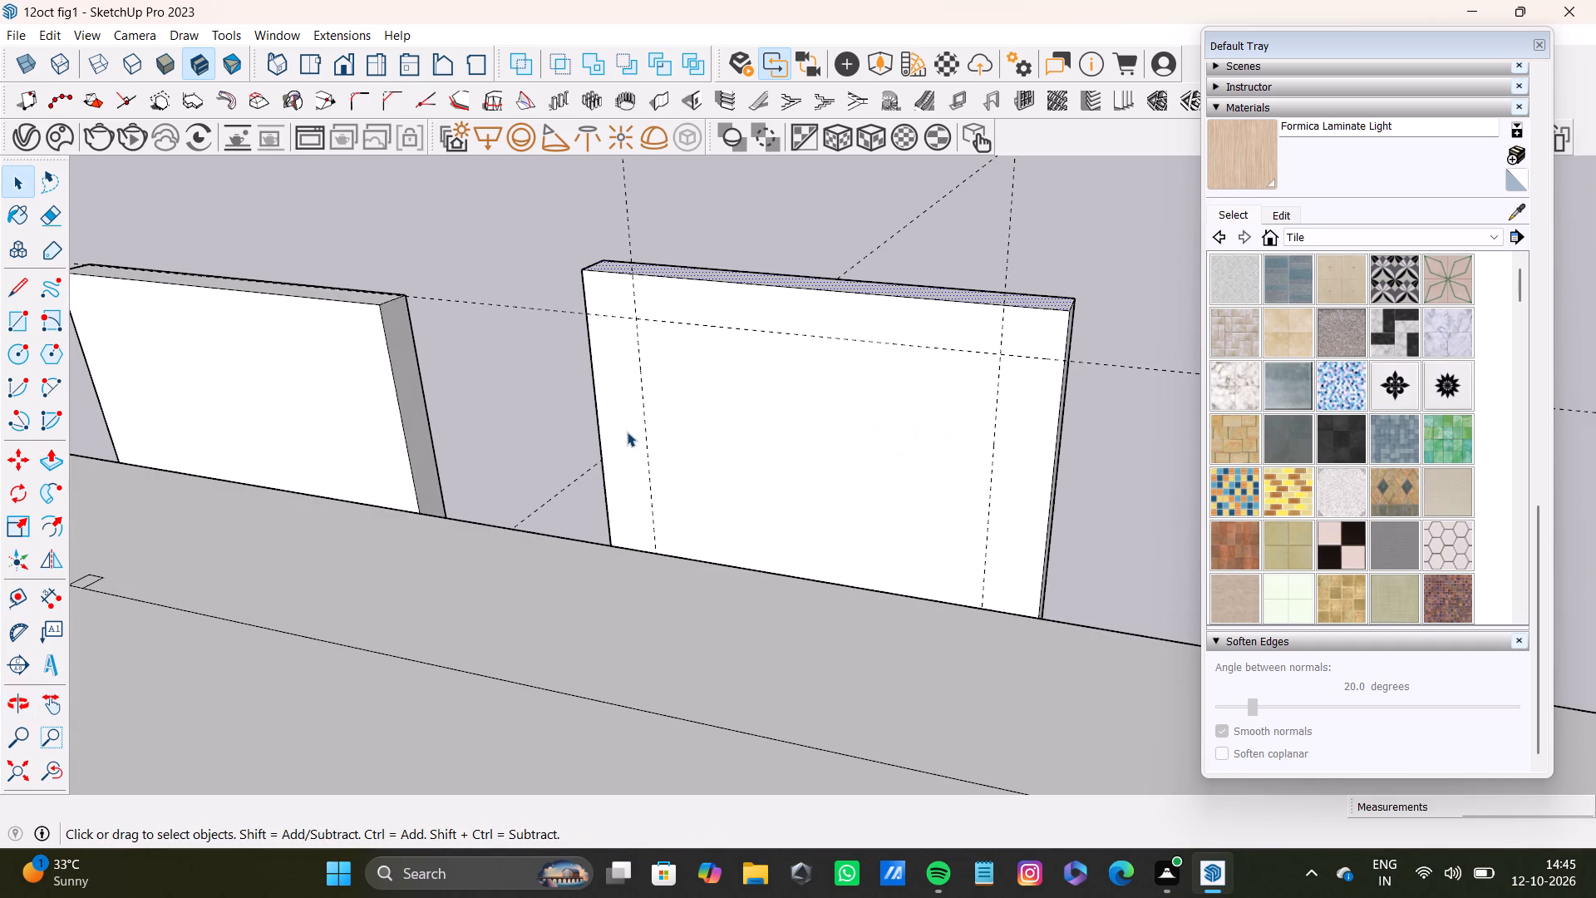
pyautogui.press('t')
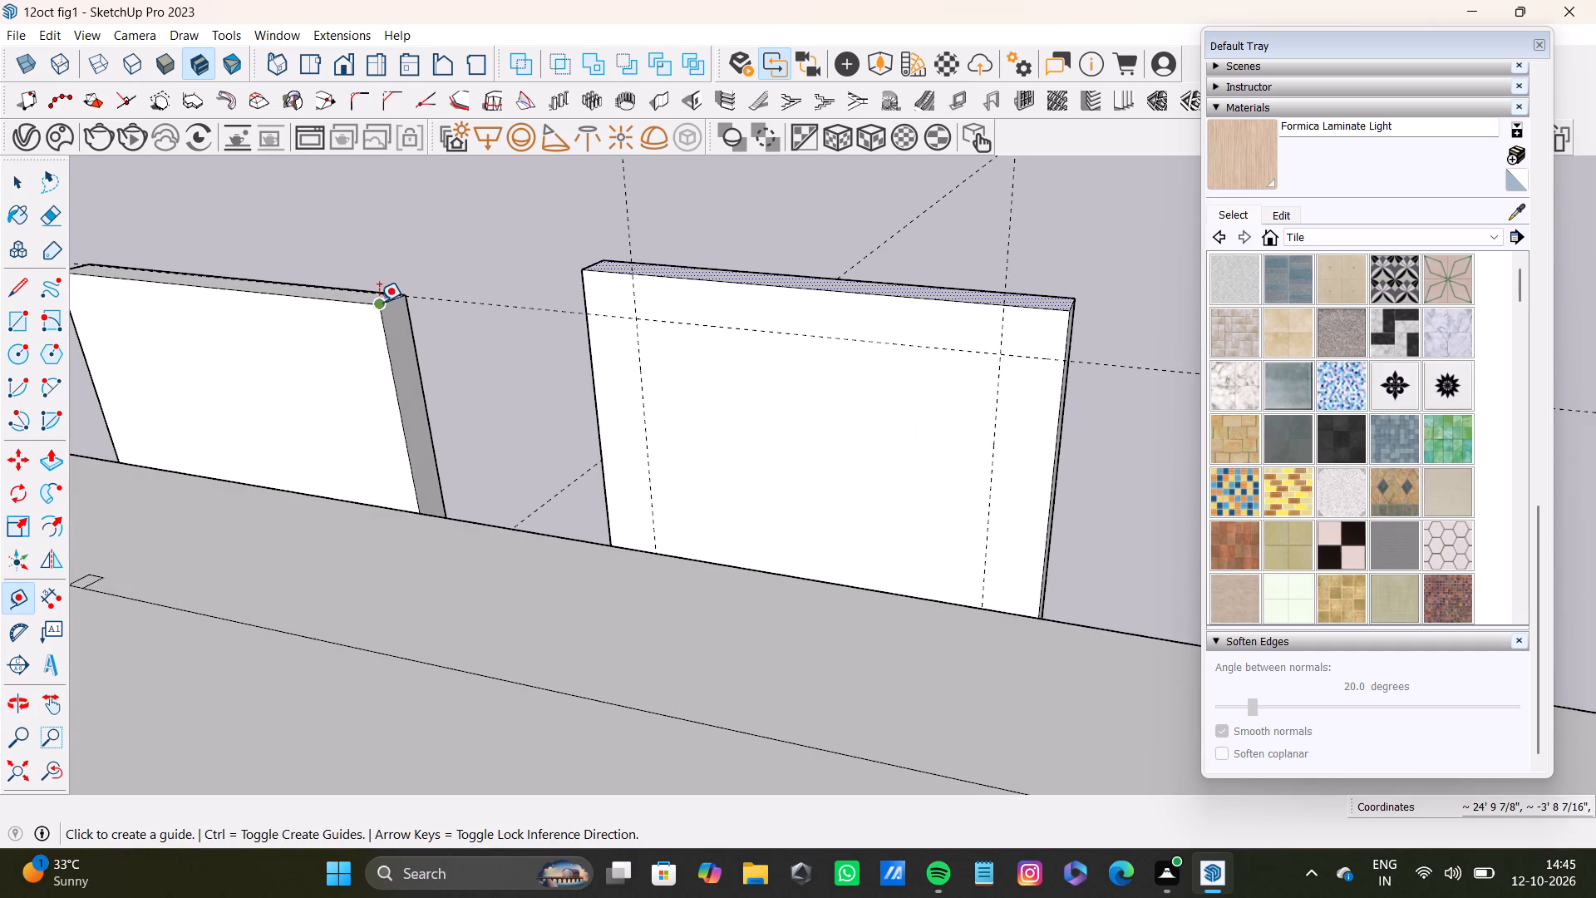
pyautogui.press('space')
pyautogui.click(377, 298)
pyautogui.press('p')
pyautogui.moveTo(377, 298); pyautogui.dragTo(580, 253)
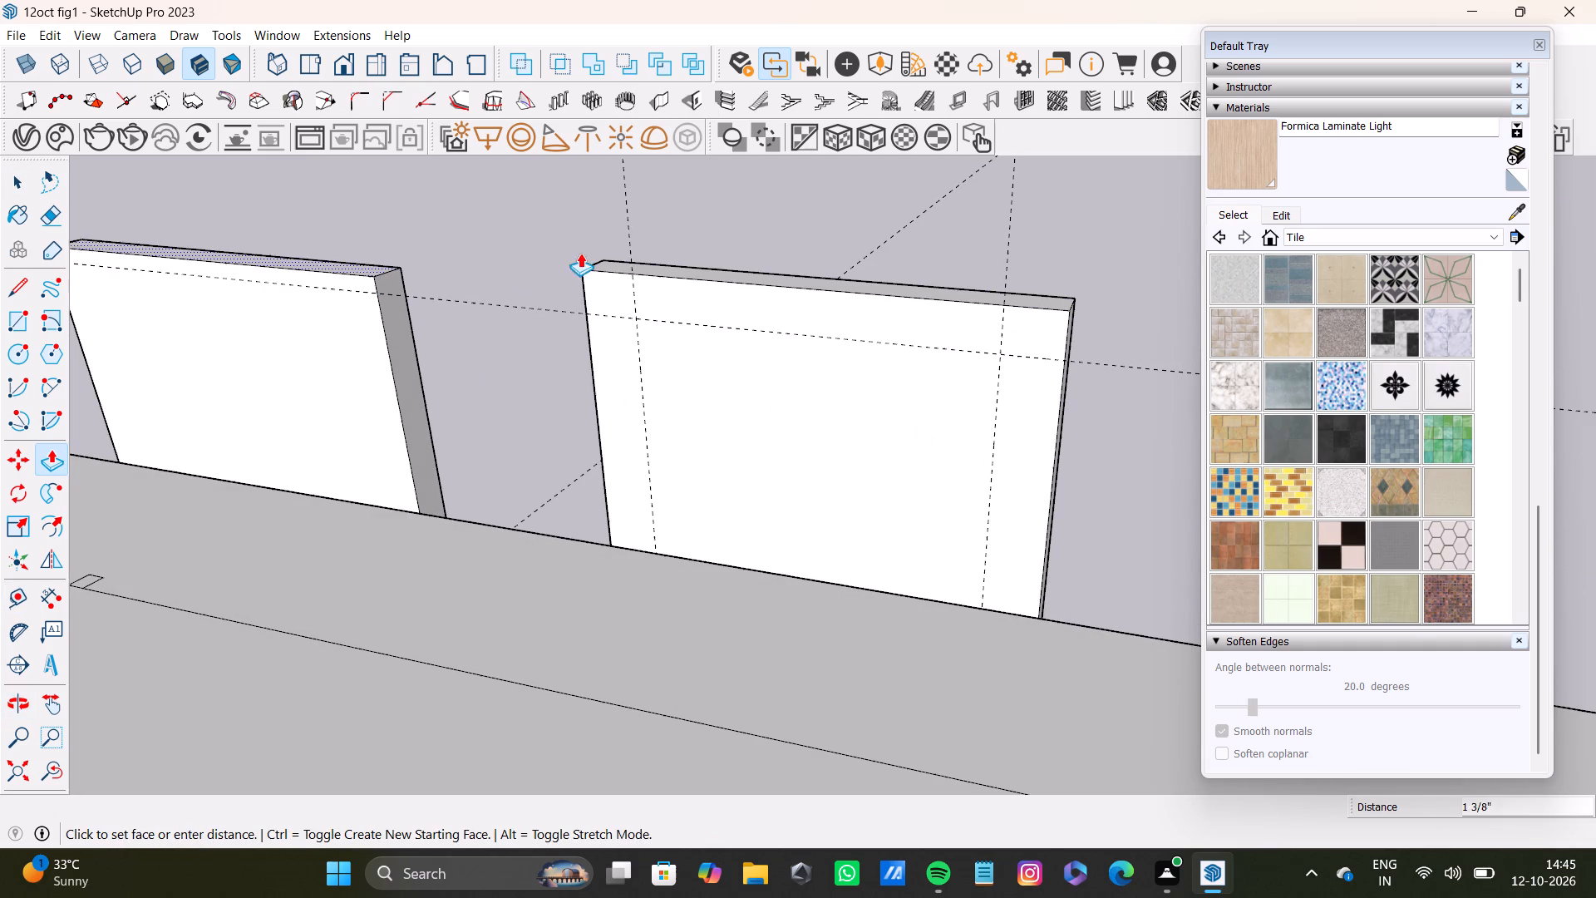
pyautogui.moveTo(580, 253); pyautogui.dragTo(595, 263)
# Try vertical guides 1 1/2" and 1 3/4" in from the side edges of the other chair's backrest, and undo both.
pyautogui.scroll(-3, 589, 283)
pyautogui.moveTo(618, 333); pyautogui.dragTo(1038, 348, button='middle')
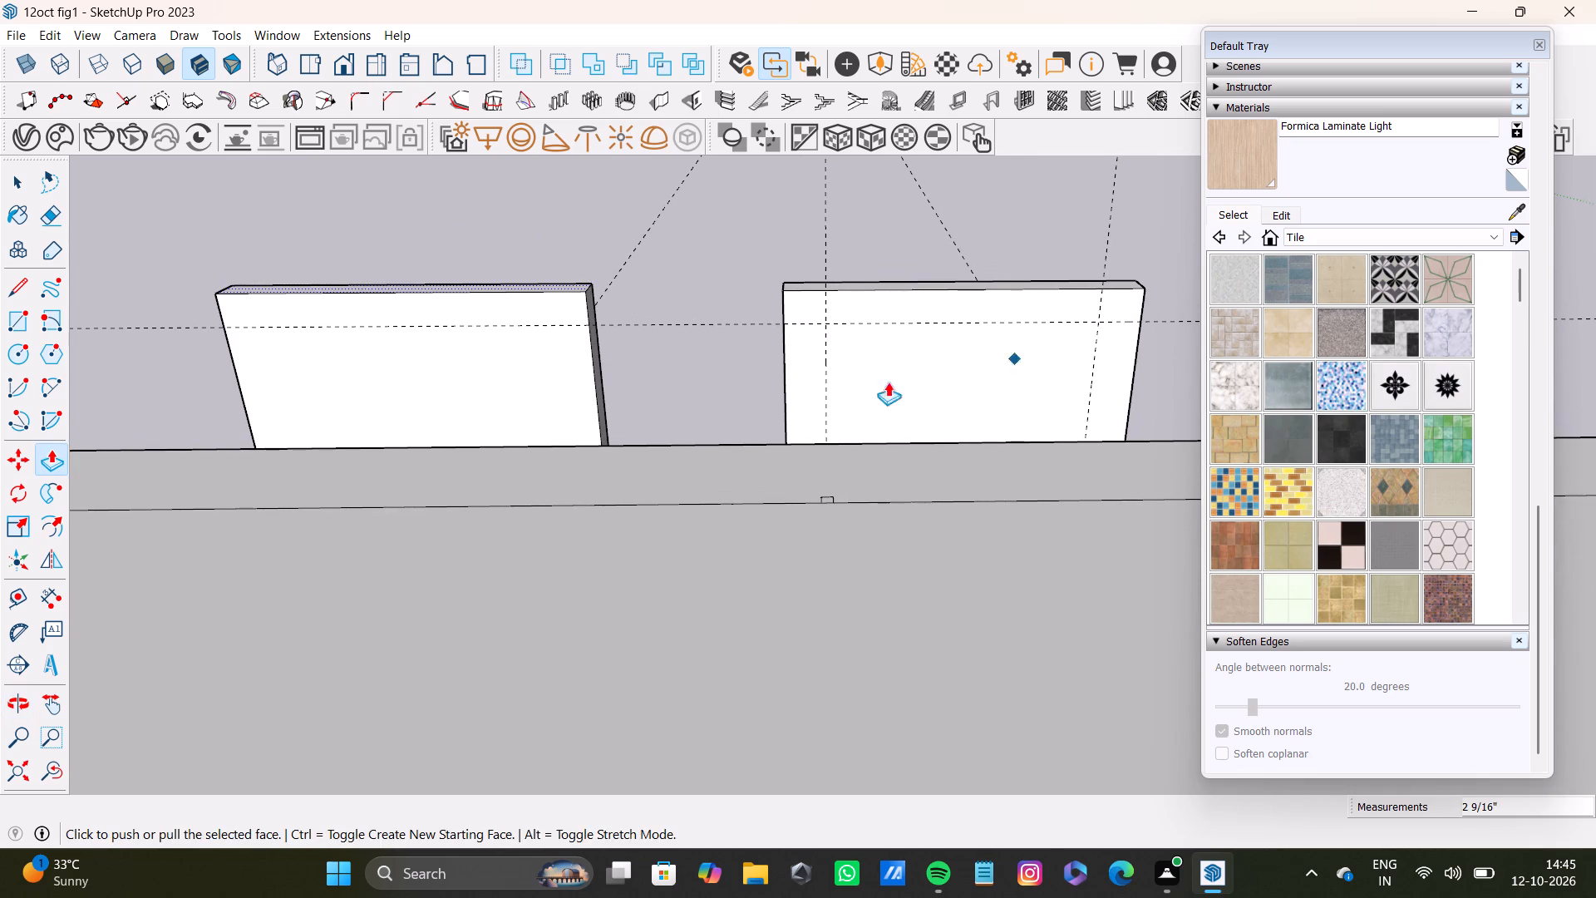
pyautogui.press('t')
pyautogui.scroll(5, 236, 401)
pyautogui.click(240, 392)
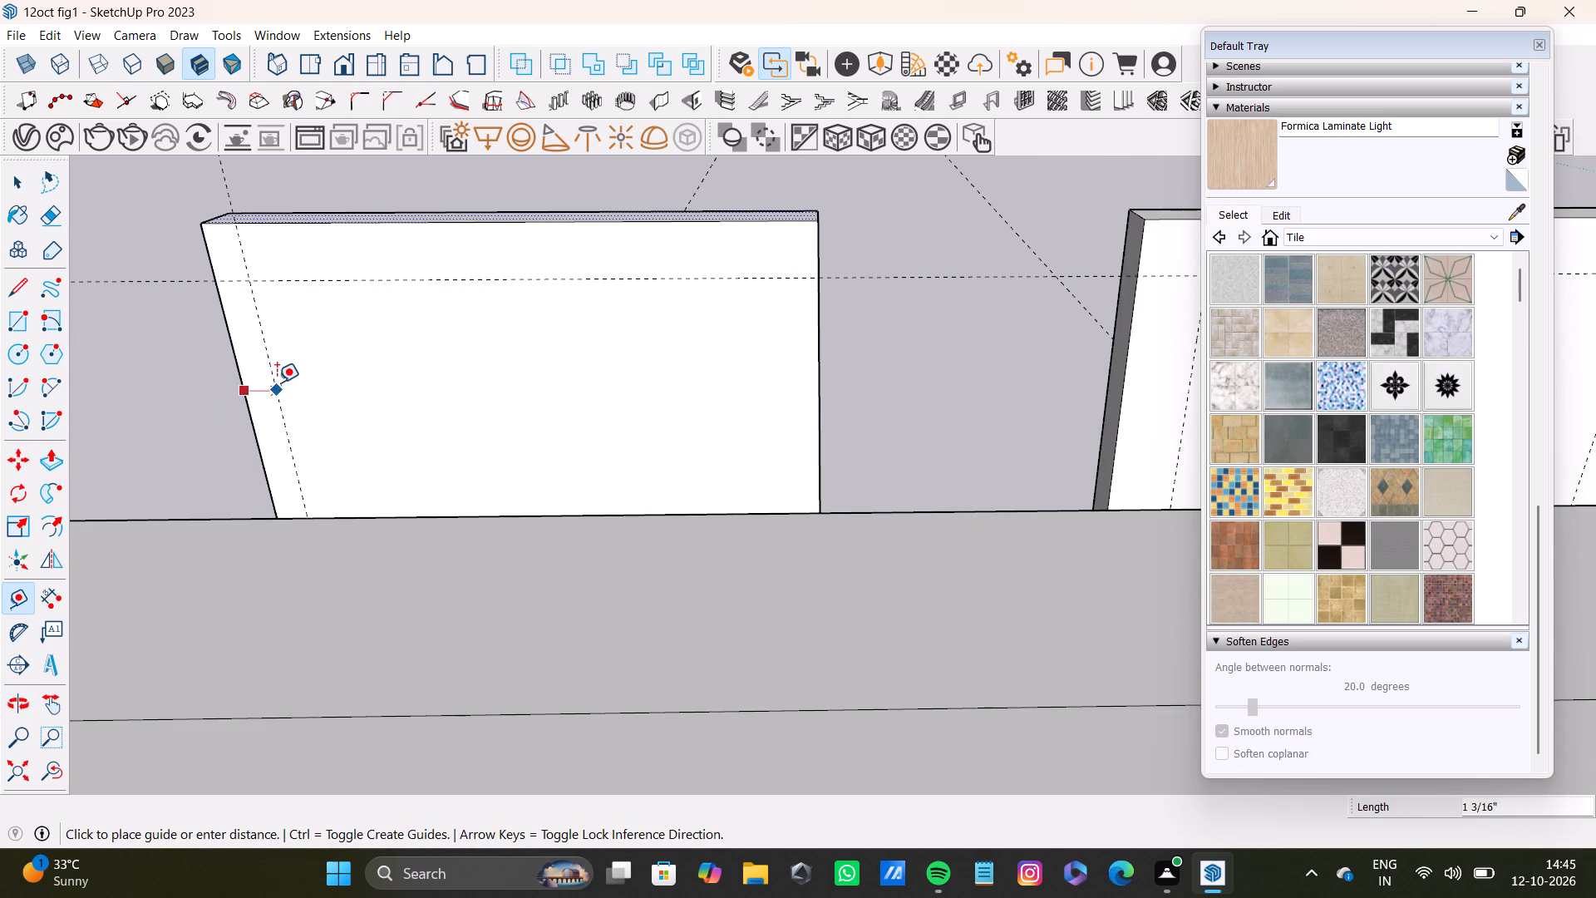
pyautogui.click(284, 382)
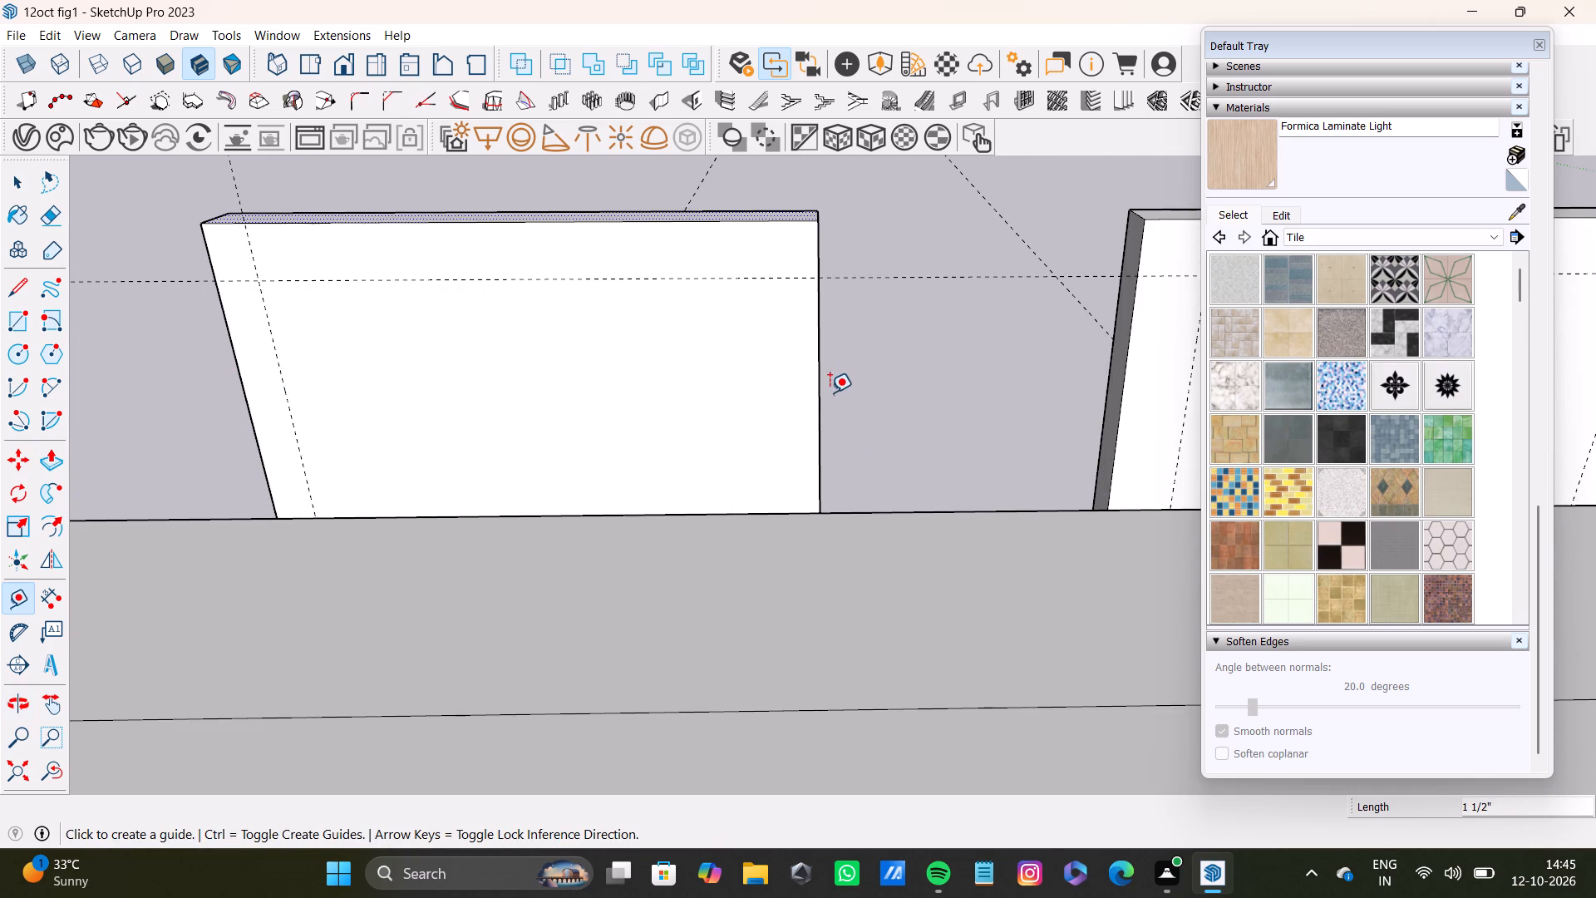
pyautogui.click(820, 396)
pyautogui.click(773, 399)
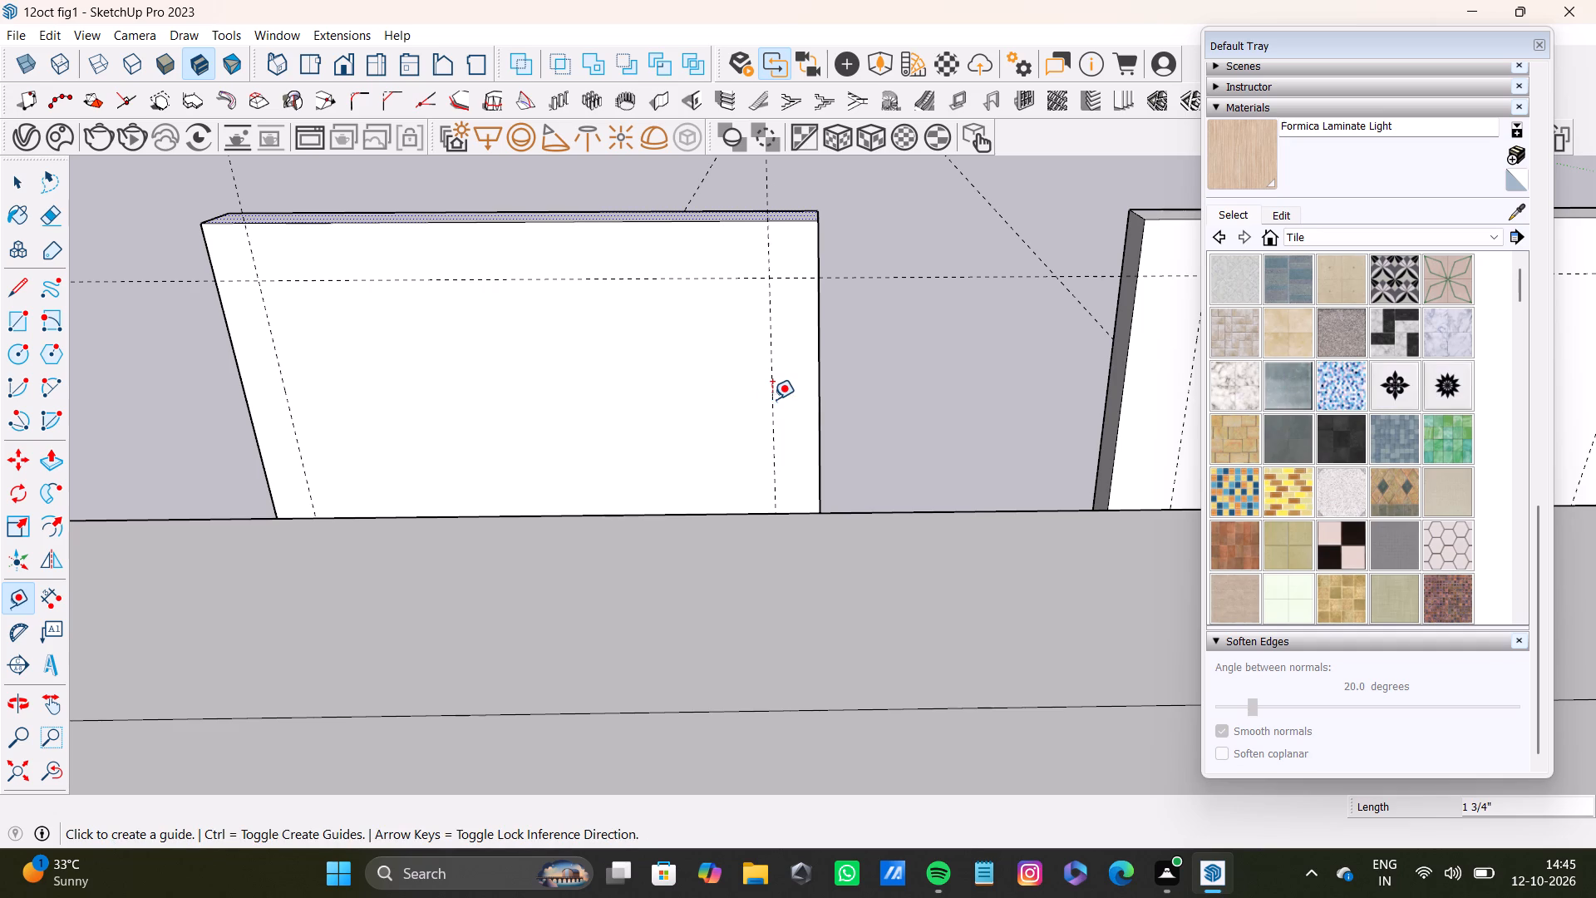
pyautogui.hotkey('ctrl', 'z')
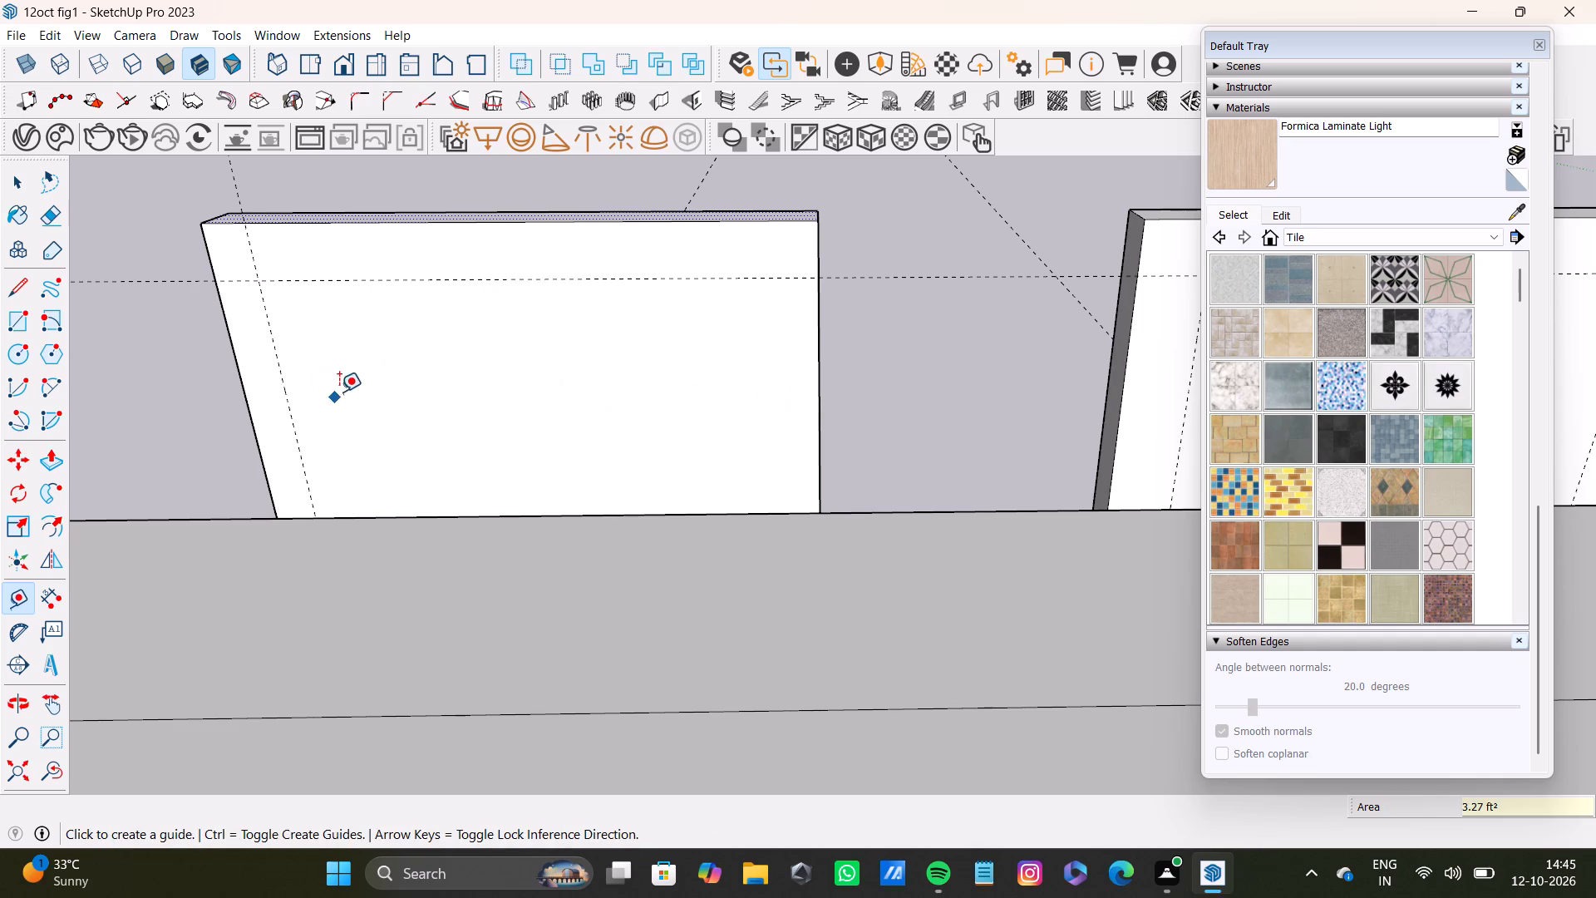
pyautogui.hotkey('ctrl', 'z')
# Place vertical guides inside both side edges of the other chair's backrest, the first about 2 1/2" from its edge.
pyautogui.click(247, 409)
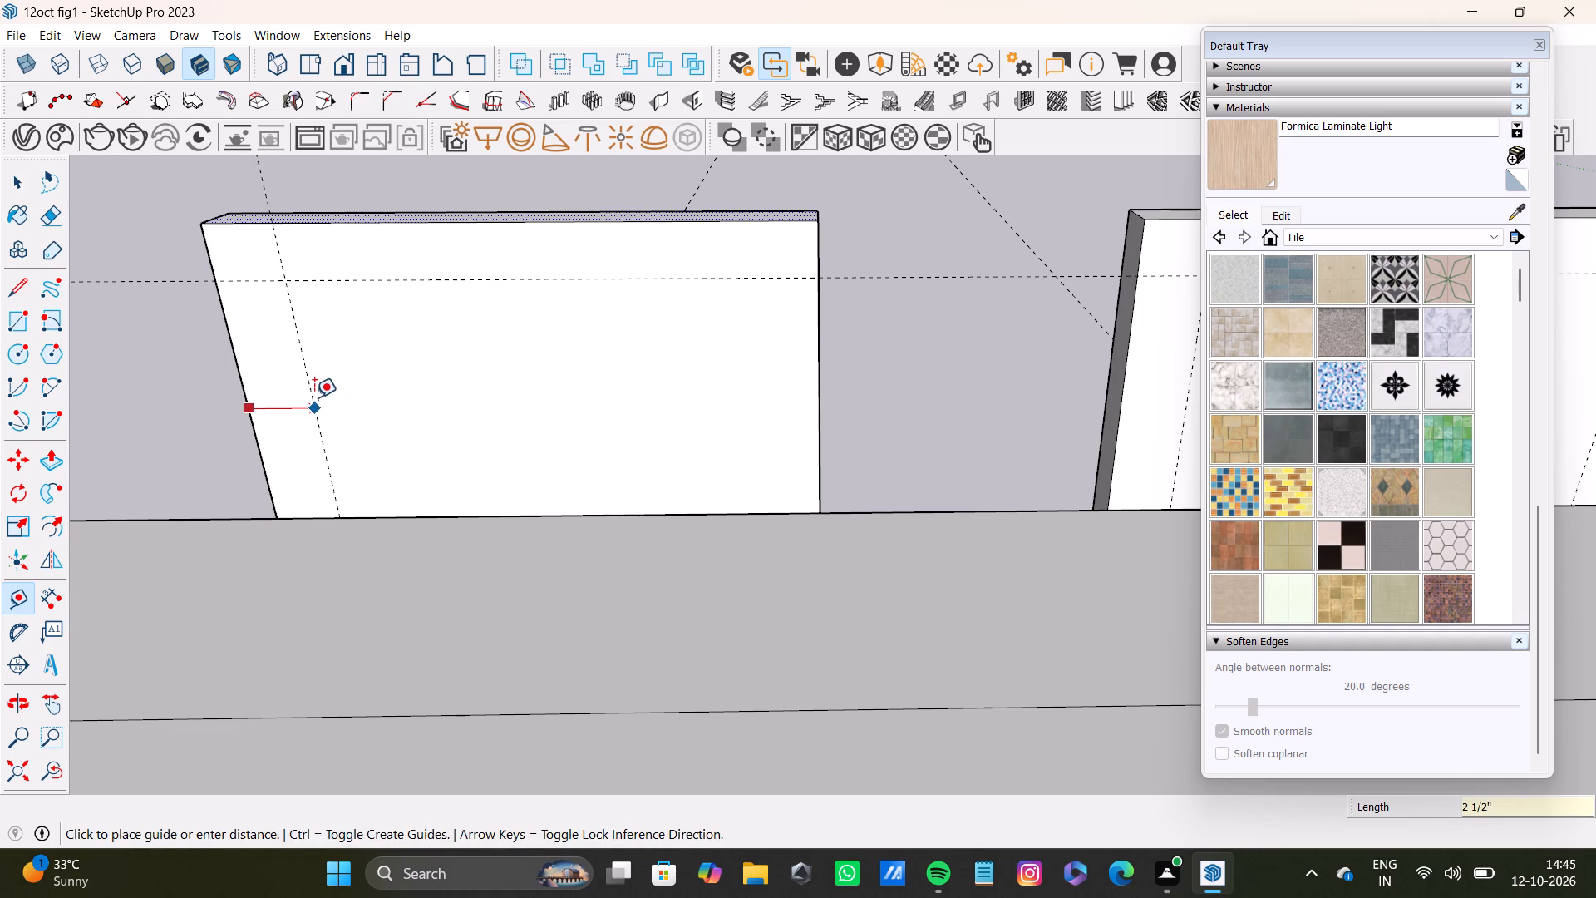
pyautogui.click(314, 397)
pyautogui.scroll(-4, 382, 401)
pyautogui.moveTo(485, 419); pyautogui.dragTo(512, 422, button='middle')
pyautogui.scroll(3, 676, 396)
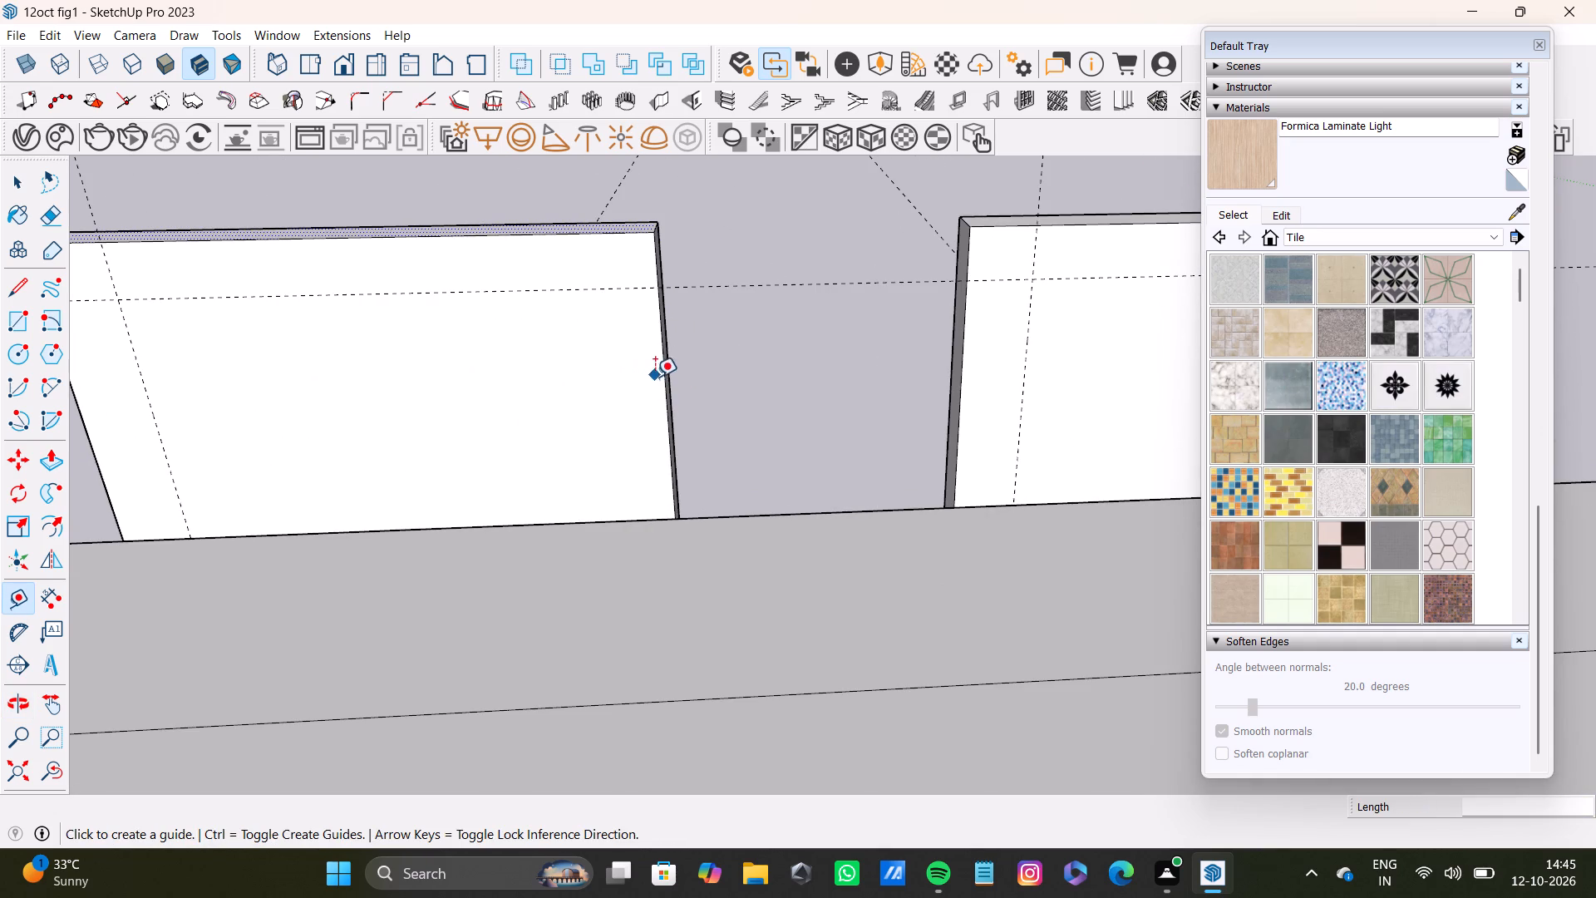
pyautogui.click(661, 379)
pyautogui.click(605, 382)
# Draw a rounding arc across one upper corner of the first chair's backrest, between the guide intersections on its side and top edges.
pyautogui.scroll(-9, 599, 382)
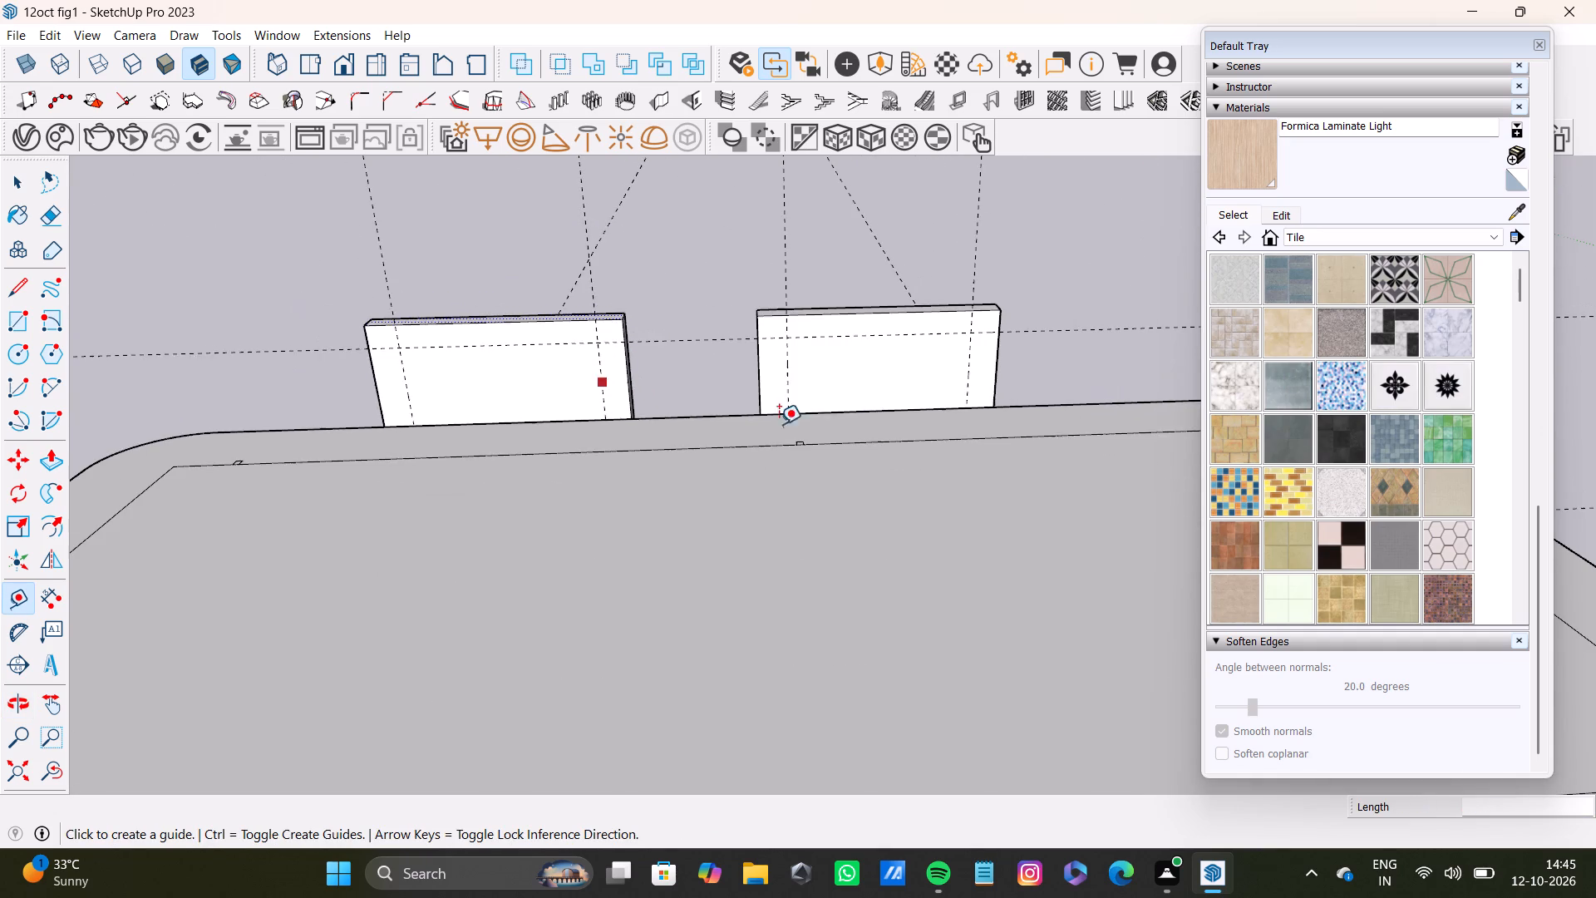
pyautogui.moveTo(818, 424); pyautogui.dragTo(788, 472, button='middle')
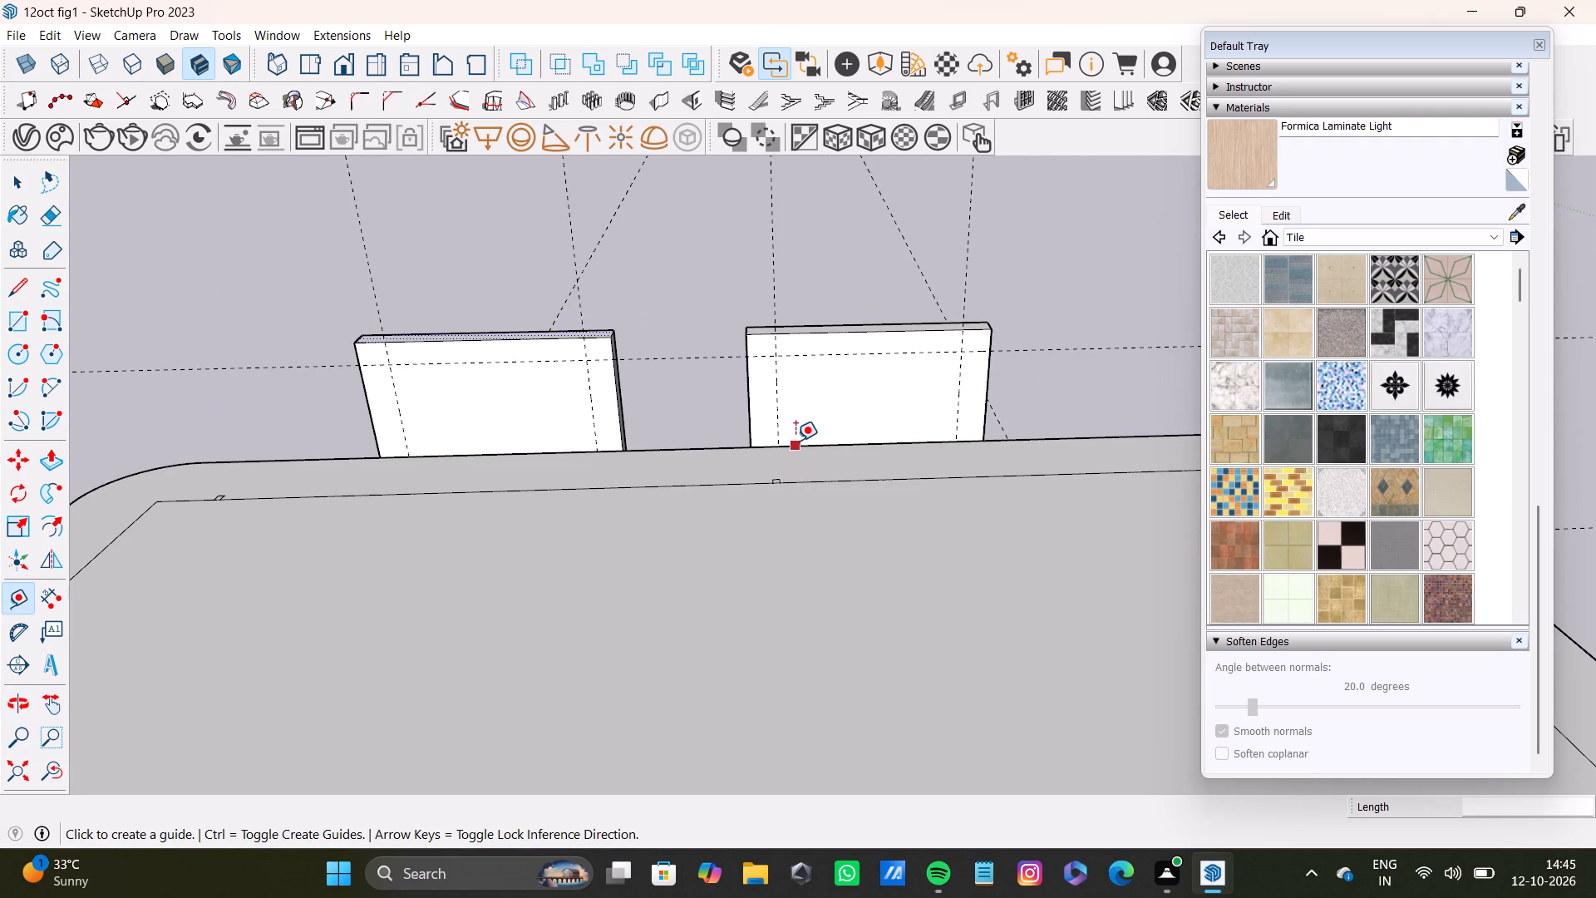
pyautogui.press('a')
pyautogui.scroll(11, 722, 391)
pyautogui.moveTo(800, 334); pyautogui.dragTo(765, 333, button='middle')
pyautogui.scroll(4, 774, 327)
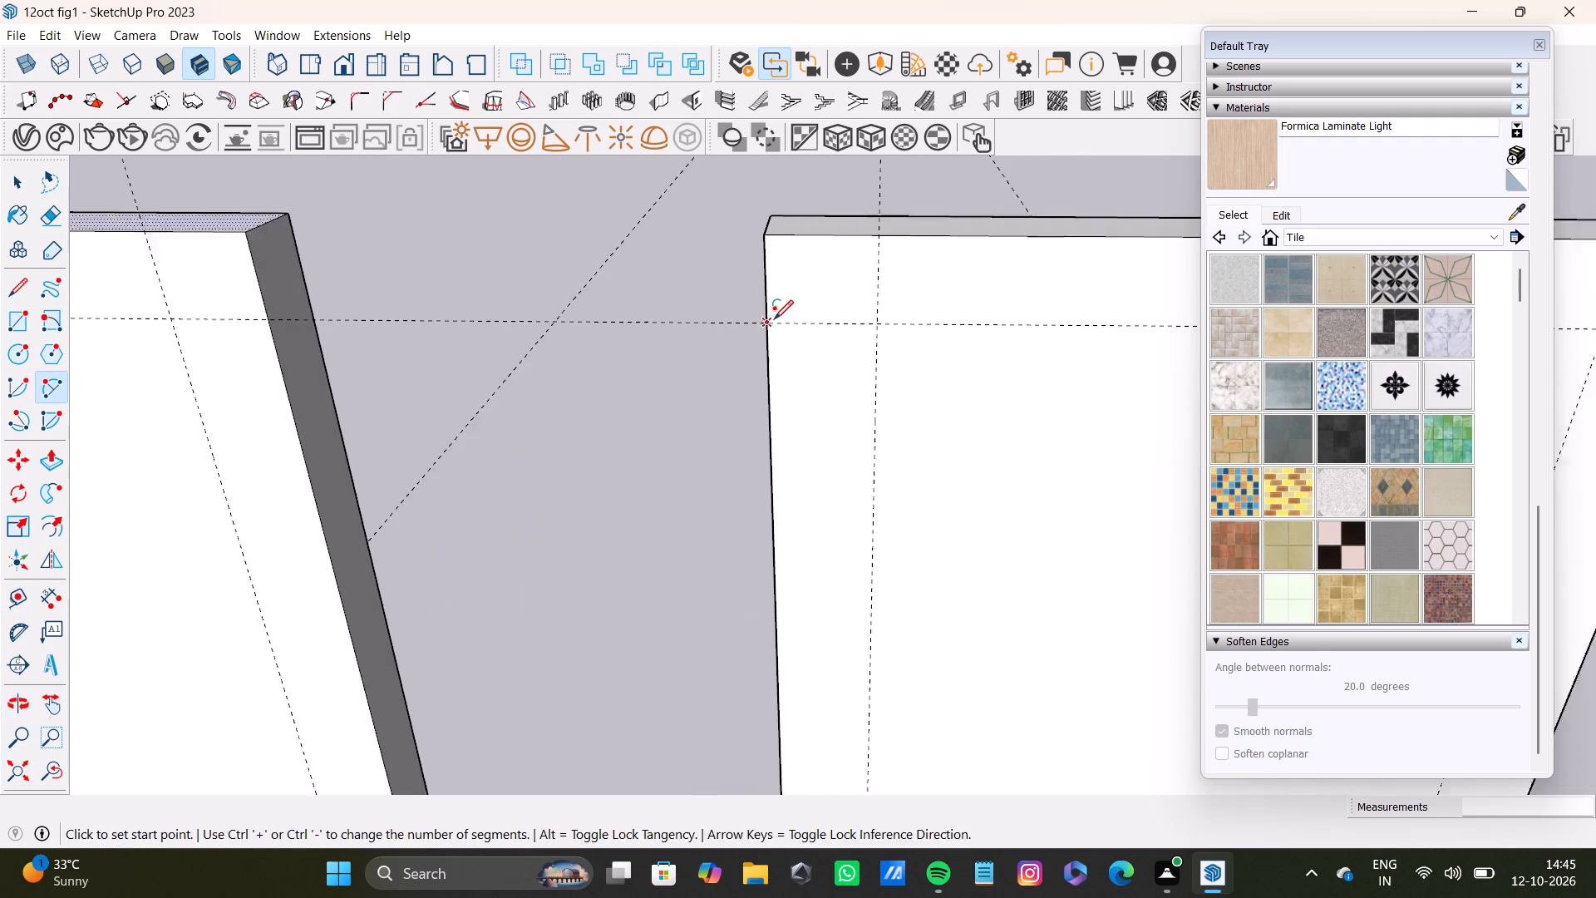
pyautogui.click(767, 320)
pyautogui.click(903, 217)
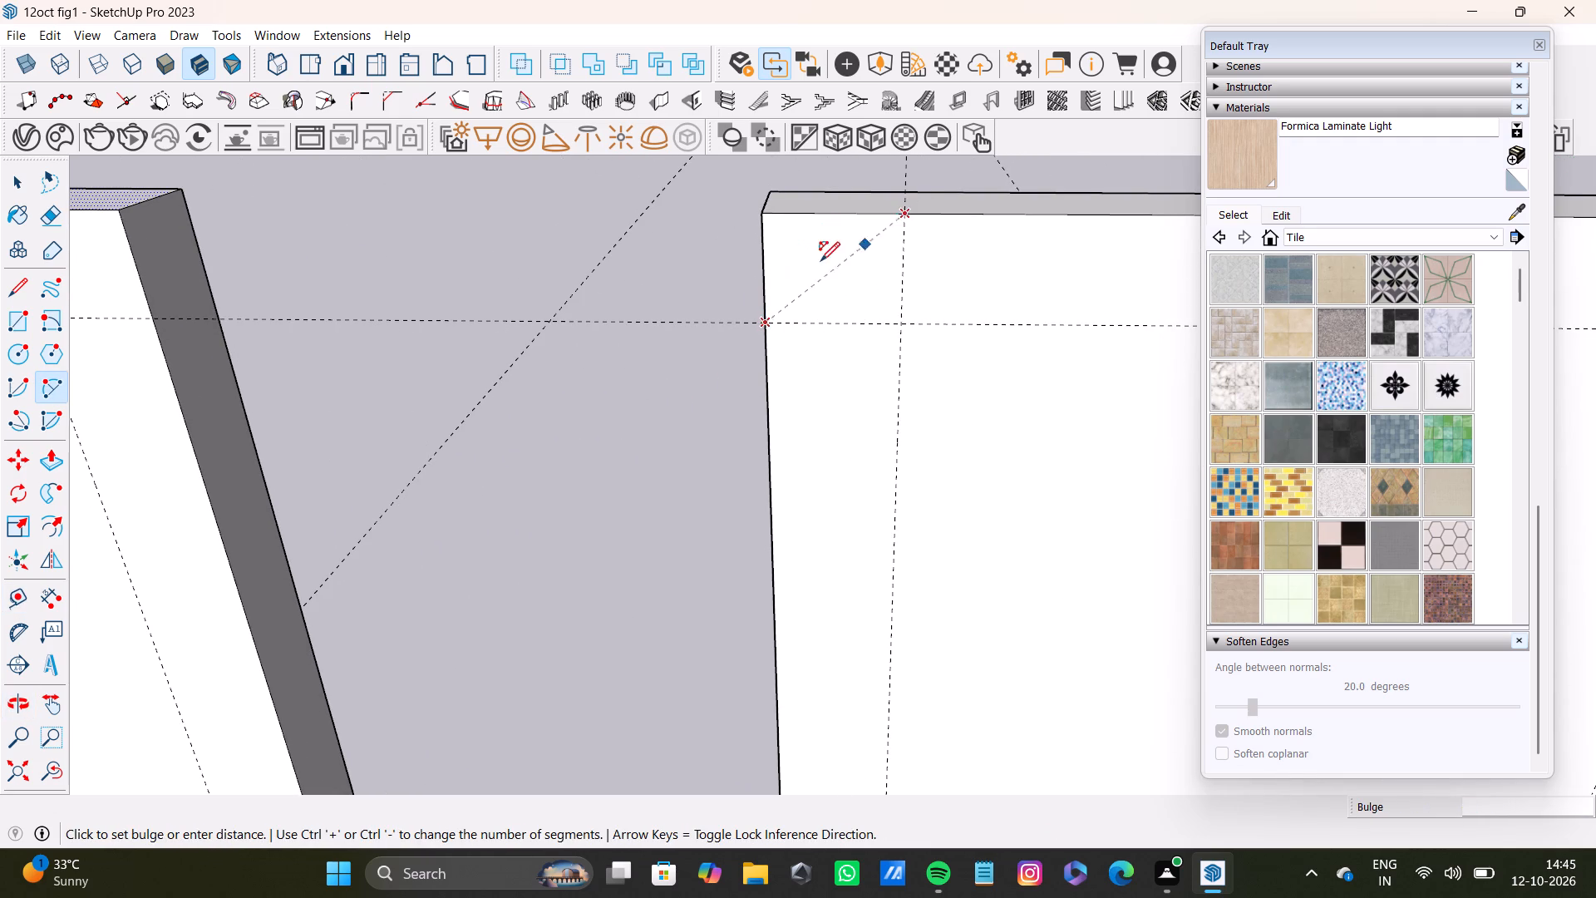
pyautogui.click(821, 245)
pyautogui.scroll(-2, 825, 267)
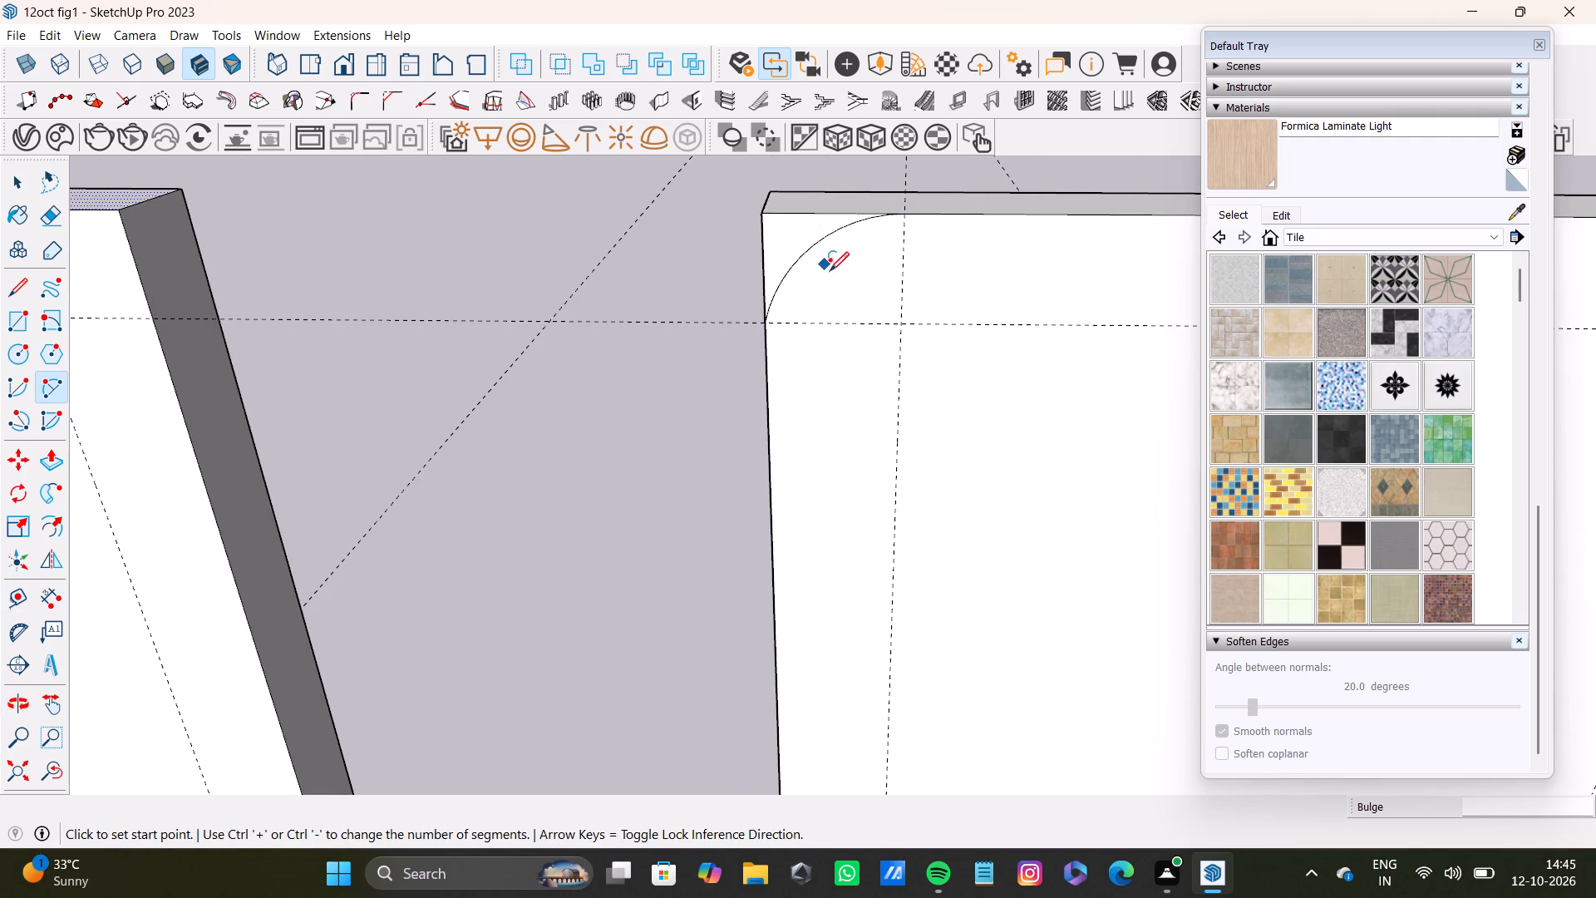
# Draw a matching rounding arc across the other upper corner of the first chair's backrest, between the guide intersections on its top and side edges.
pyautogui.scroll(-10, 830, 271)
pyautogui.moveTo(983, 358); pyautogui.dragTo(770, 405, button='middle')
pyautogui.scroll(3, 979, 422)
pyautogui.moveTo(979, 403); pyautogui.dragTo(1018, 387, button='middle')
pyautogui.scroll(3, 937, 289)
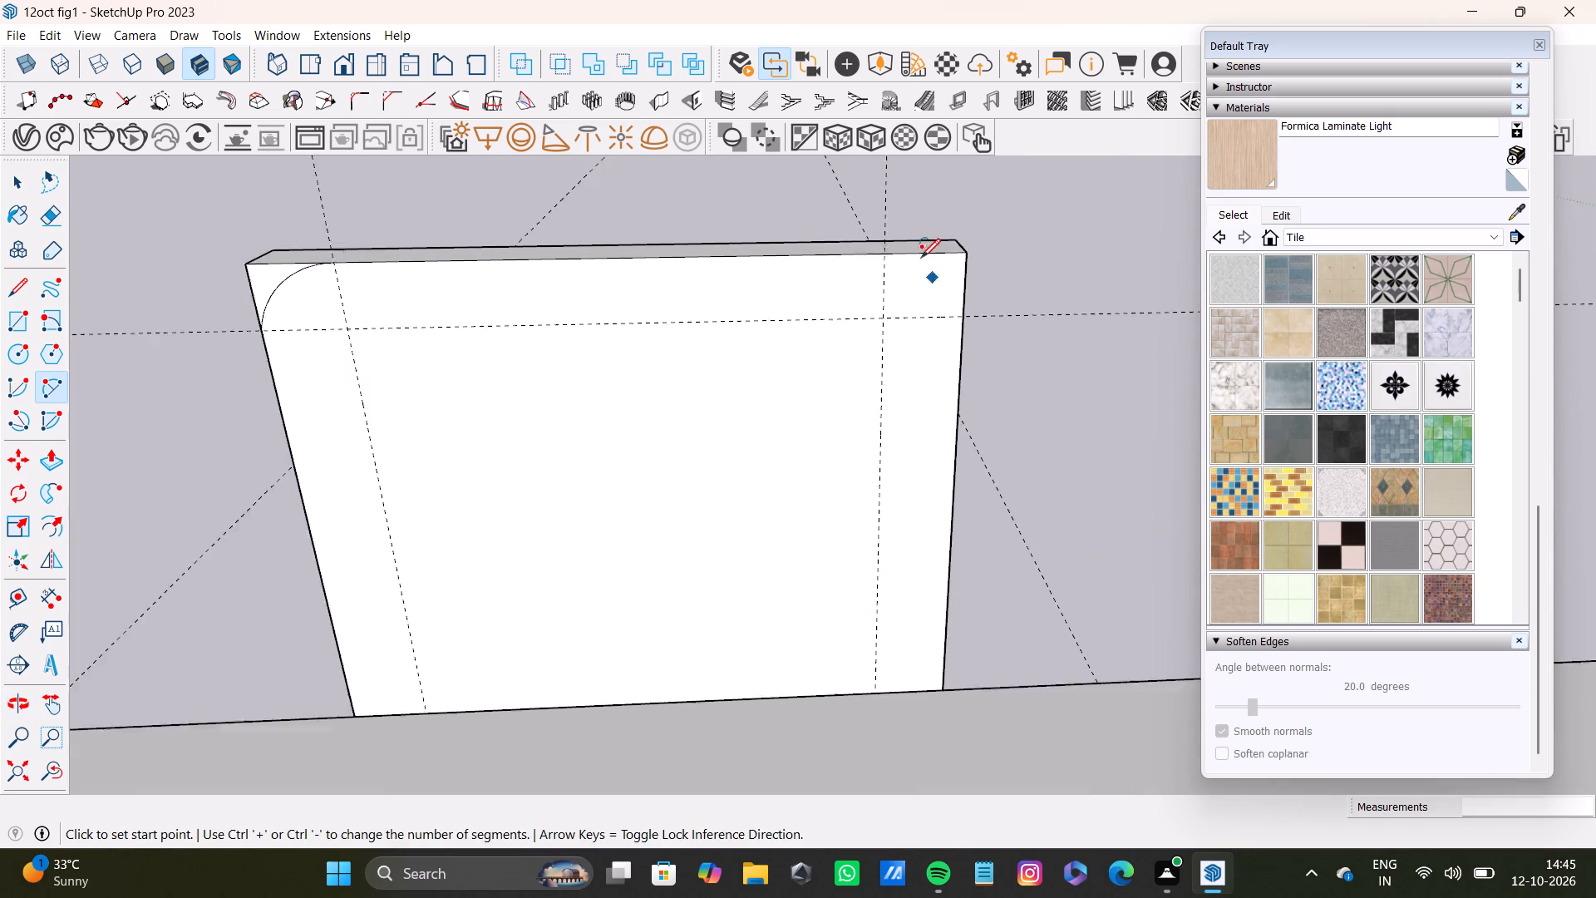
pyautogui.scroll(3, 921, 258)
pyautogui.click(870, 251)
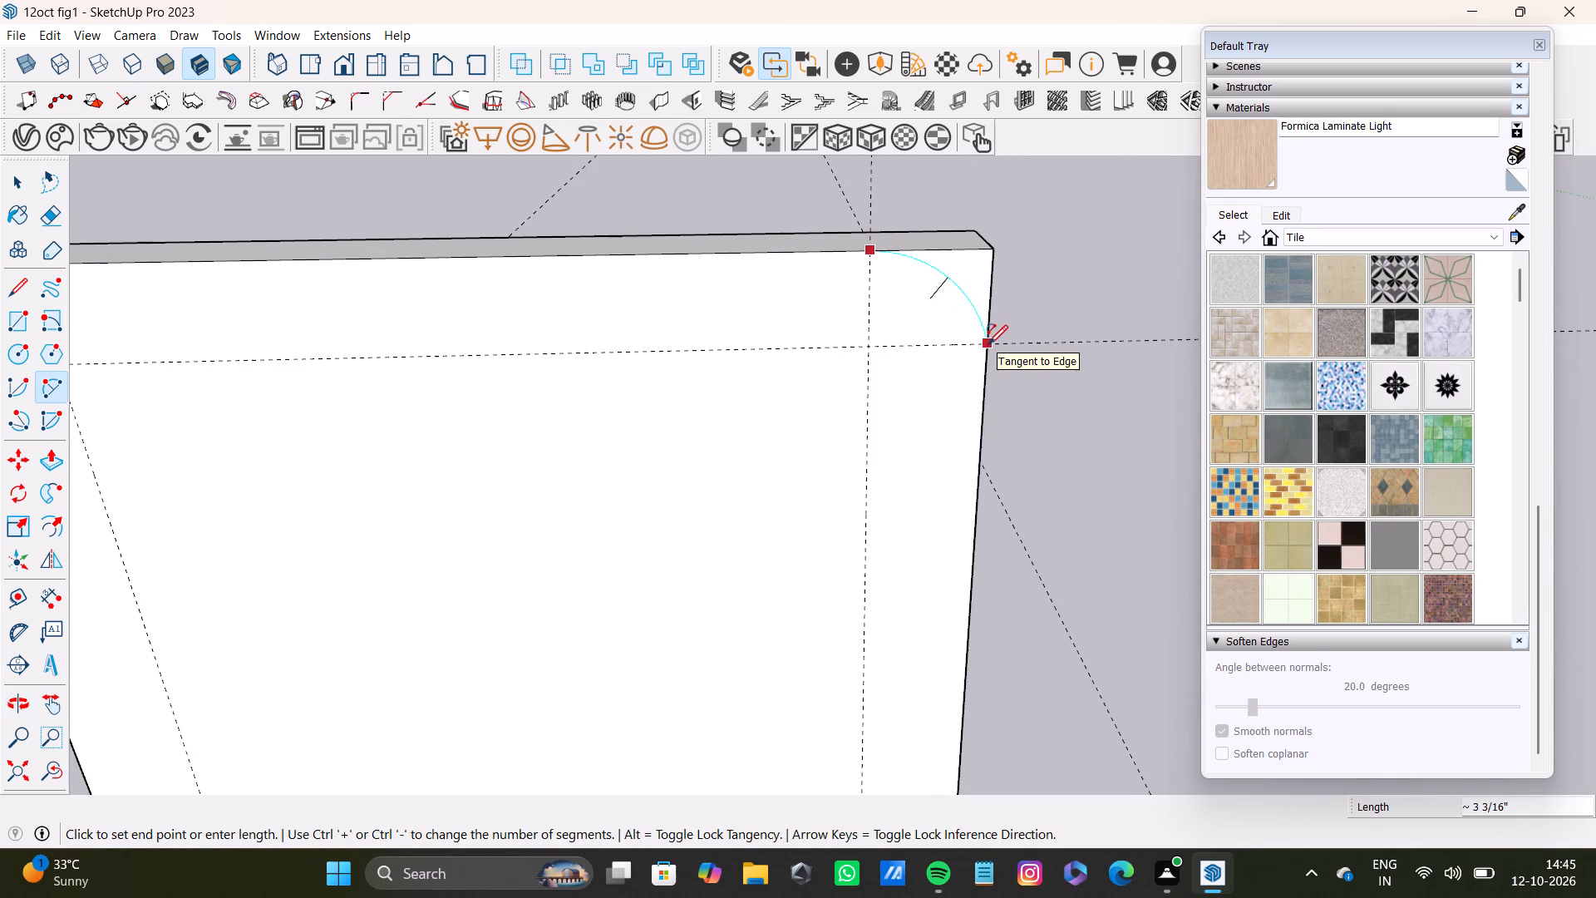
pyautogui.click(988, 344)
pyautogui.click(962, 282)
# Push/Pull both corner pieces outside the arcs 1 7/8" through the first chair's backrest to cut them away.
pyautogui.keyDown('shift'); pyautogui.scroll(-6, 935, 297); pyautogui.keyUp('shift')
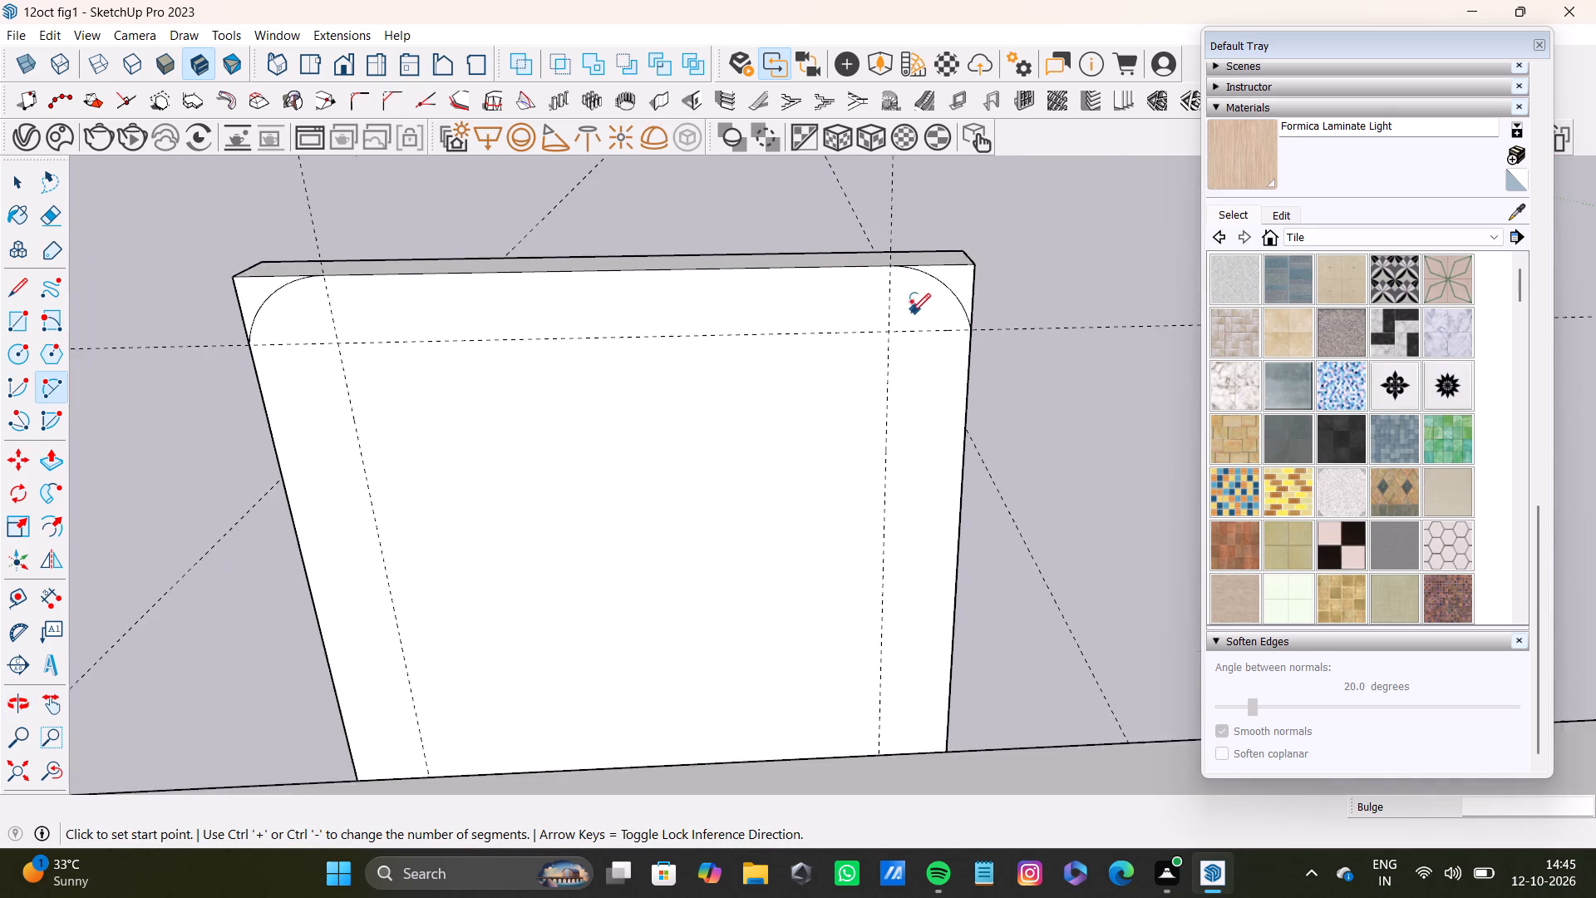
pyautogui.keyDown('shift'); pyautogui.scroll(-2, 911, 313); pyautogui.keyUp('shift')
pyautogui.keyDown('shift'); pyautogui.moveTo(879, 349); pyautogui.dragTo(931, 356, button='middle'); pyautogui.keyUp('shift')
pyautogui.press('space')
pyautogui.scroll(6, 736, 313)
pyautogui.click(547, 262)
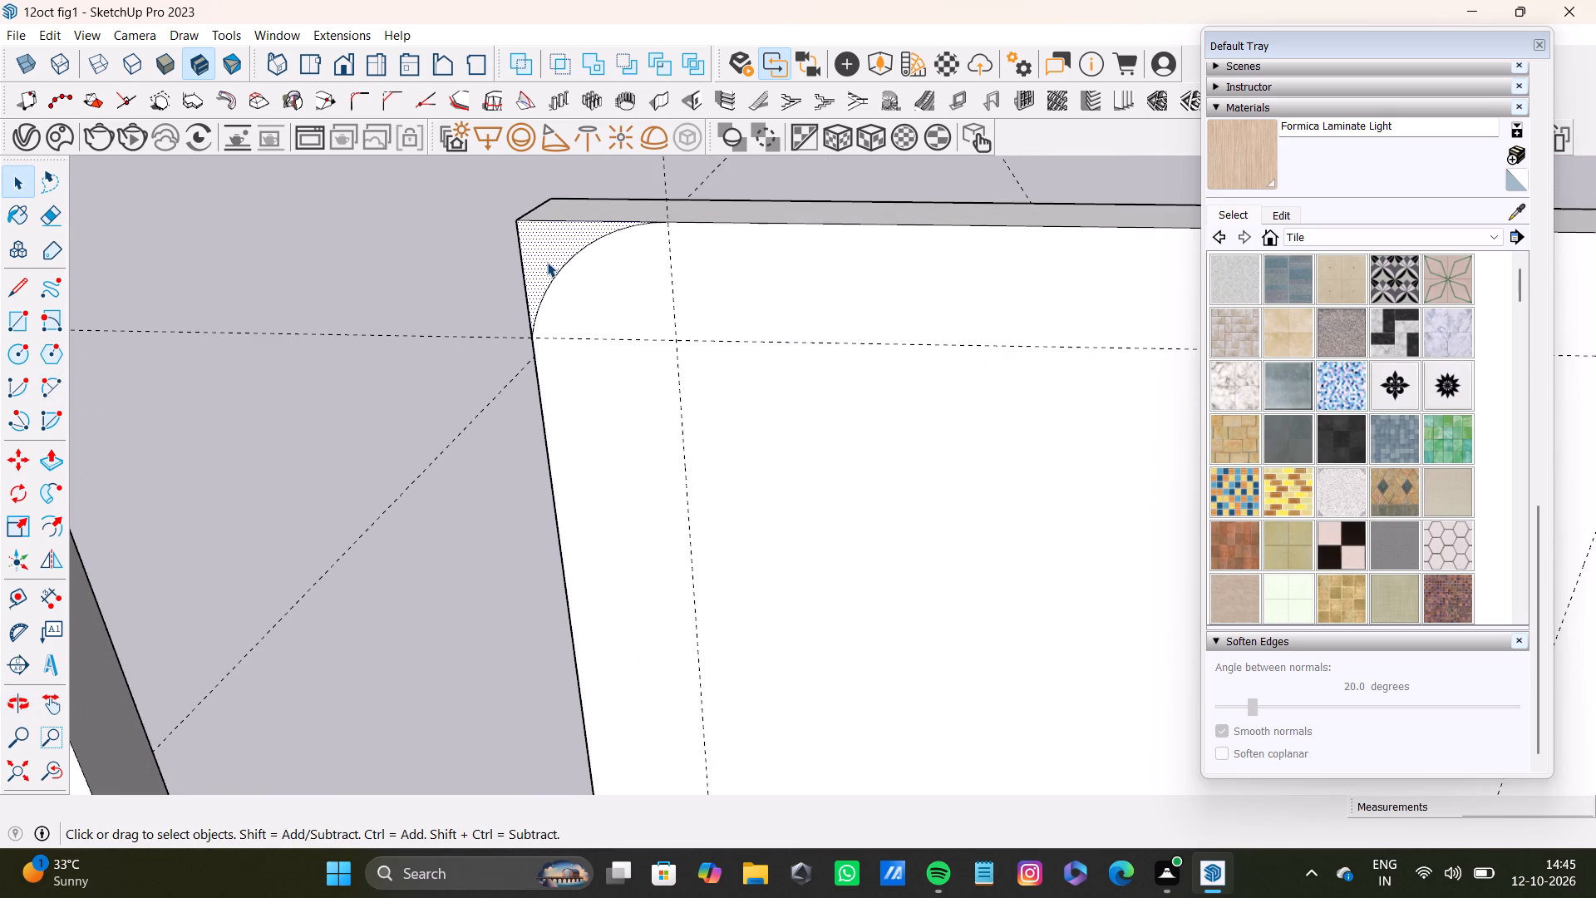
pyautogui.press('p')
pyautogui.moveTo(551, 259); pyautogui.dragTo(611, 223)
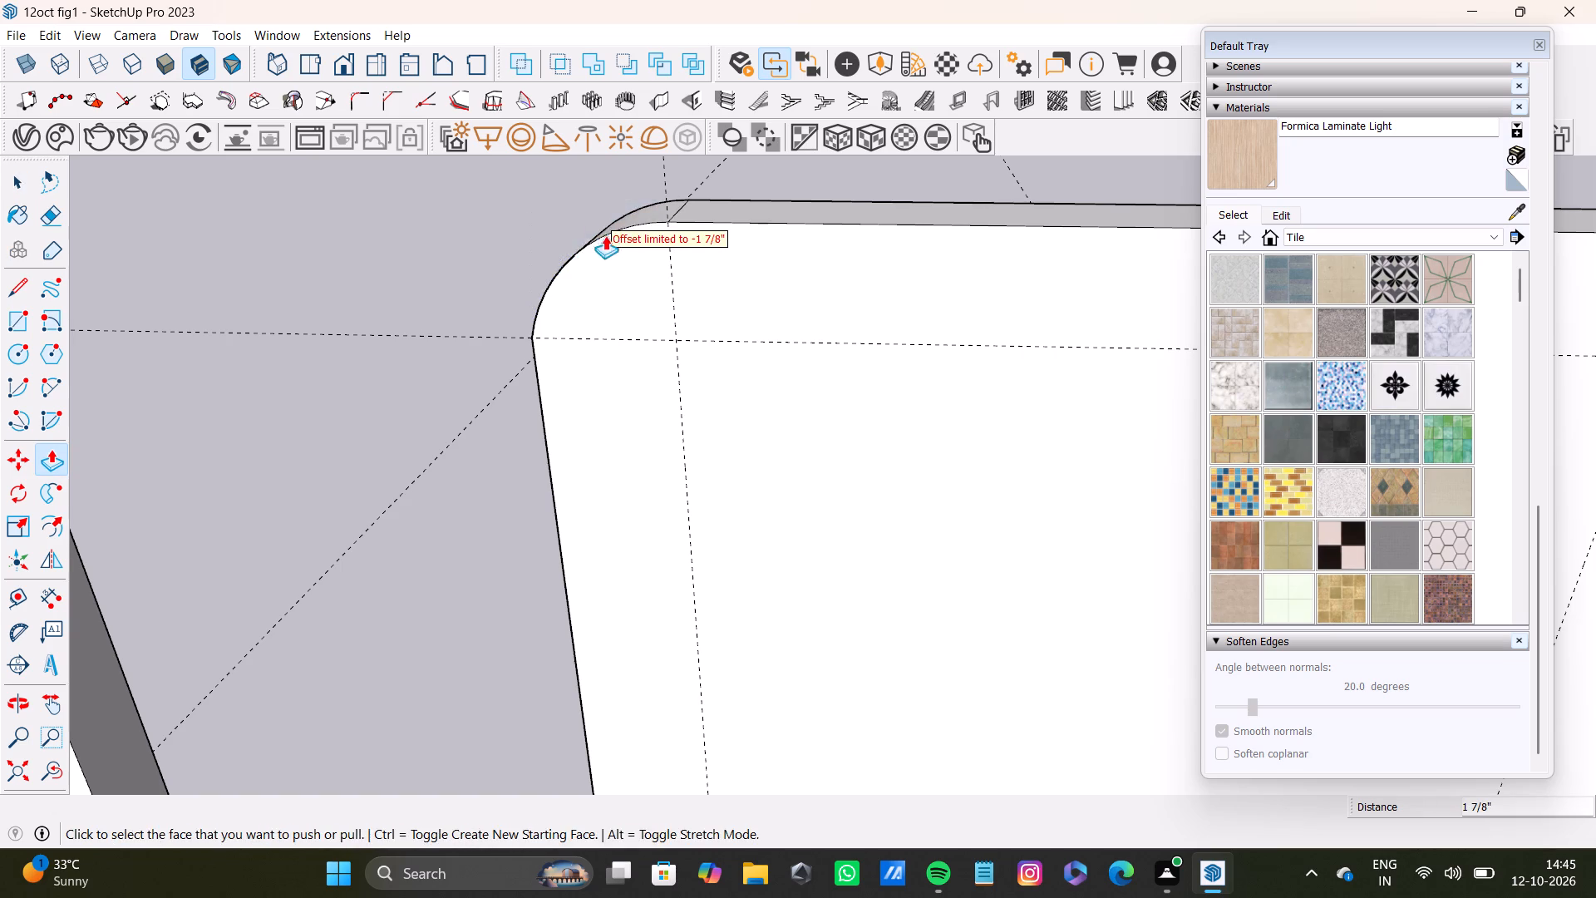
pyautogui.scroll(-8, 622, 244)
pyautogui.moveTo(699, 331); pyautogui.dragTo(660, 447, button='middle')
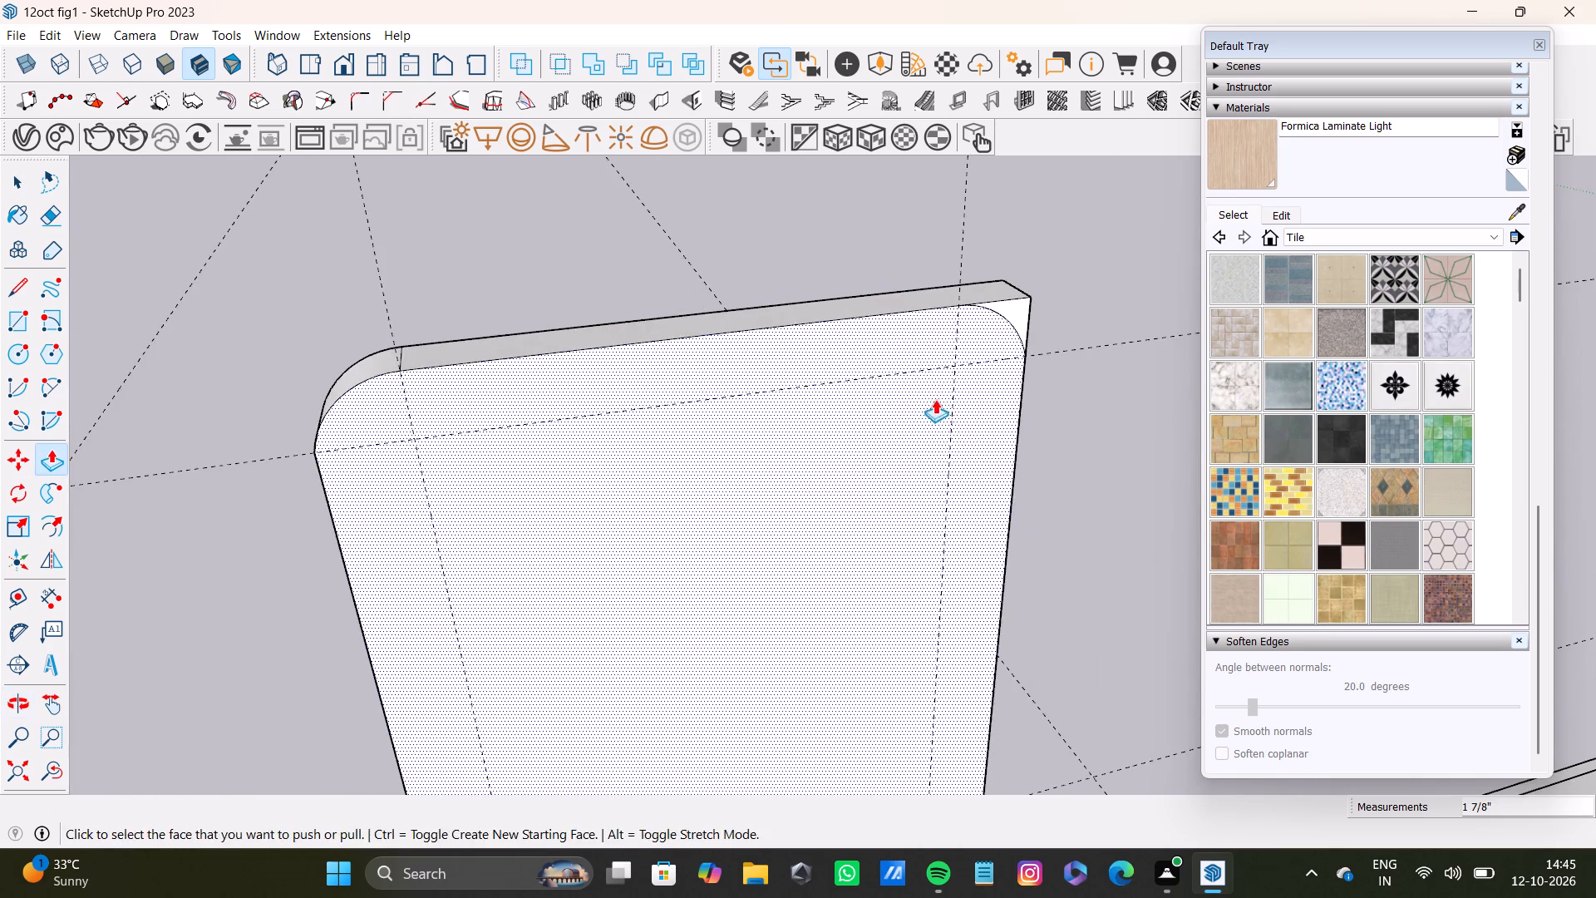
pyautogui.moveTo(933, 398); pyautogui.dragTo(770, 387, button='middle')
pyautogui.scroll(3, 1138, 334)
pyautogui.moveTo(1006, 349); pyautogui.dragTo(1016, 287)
# Examine the rounded backrest beside the other chair and above the reception table from several angles.
pyautogui.scroll(-3, 987, 319)
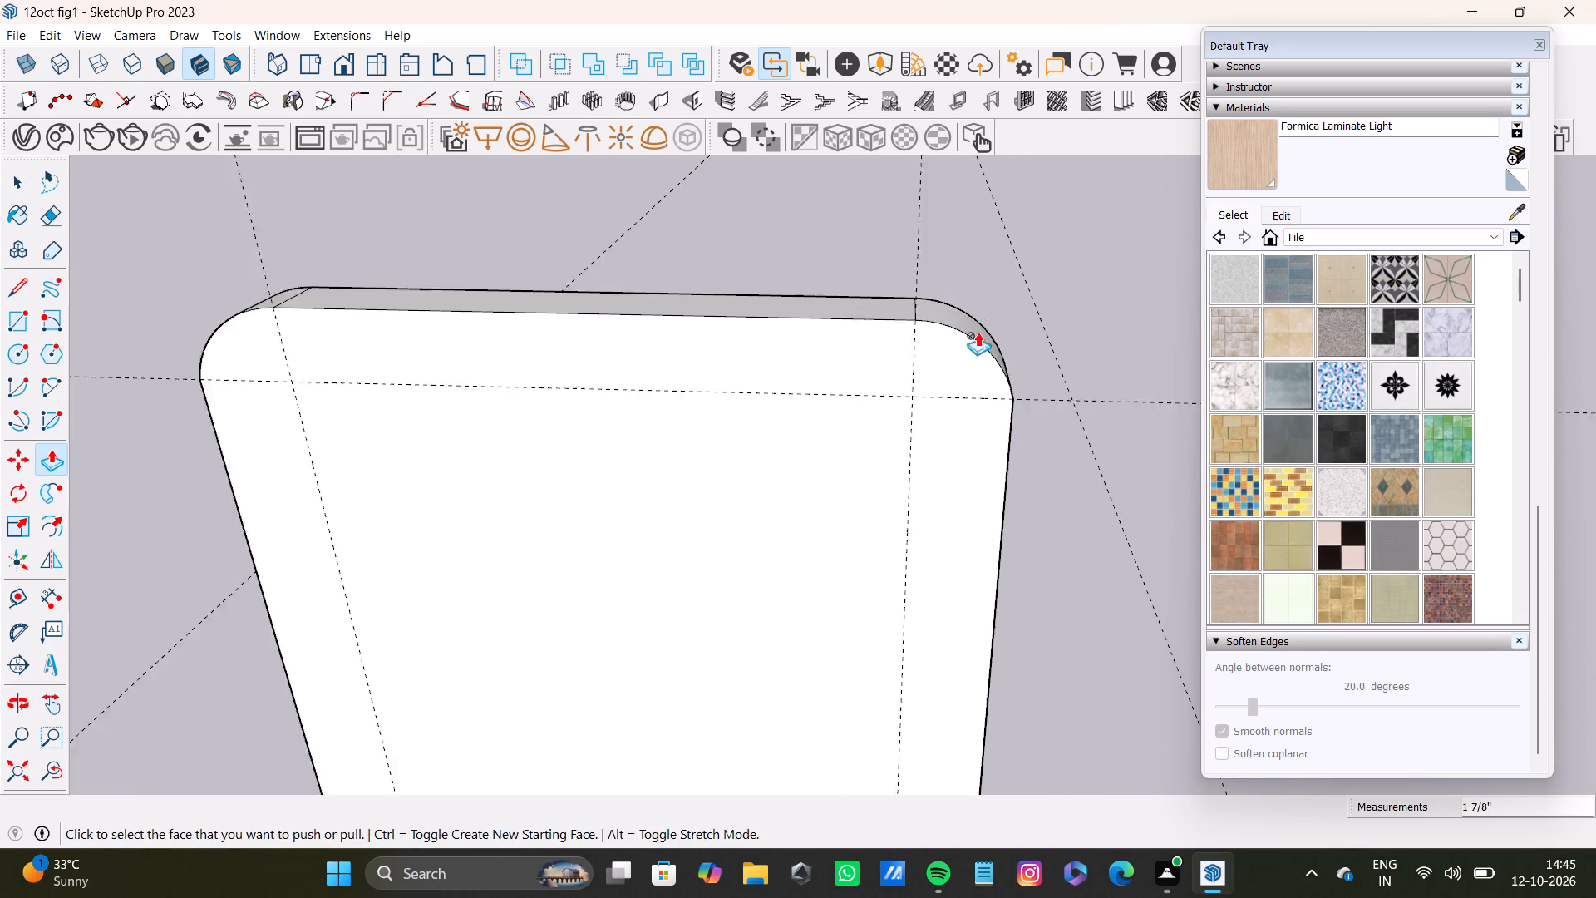
pyautogui.scroll(-10, 978, 332)
pyautogui.moveTo(886, 423); pyautogui.dragTo(1121, 397, button='middle')
pyautogui.scroll(3, 633, 378)
pyautogui.keyDown('shift'); pyautogui.moveTo(613, 373); pyautogui.dragTo(971, 369, button='middle'); pyautogui.keyUp('shift')
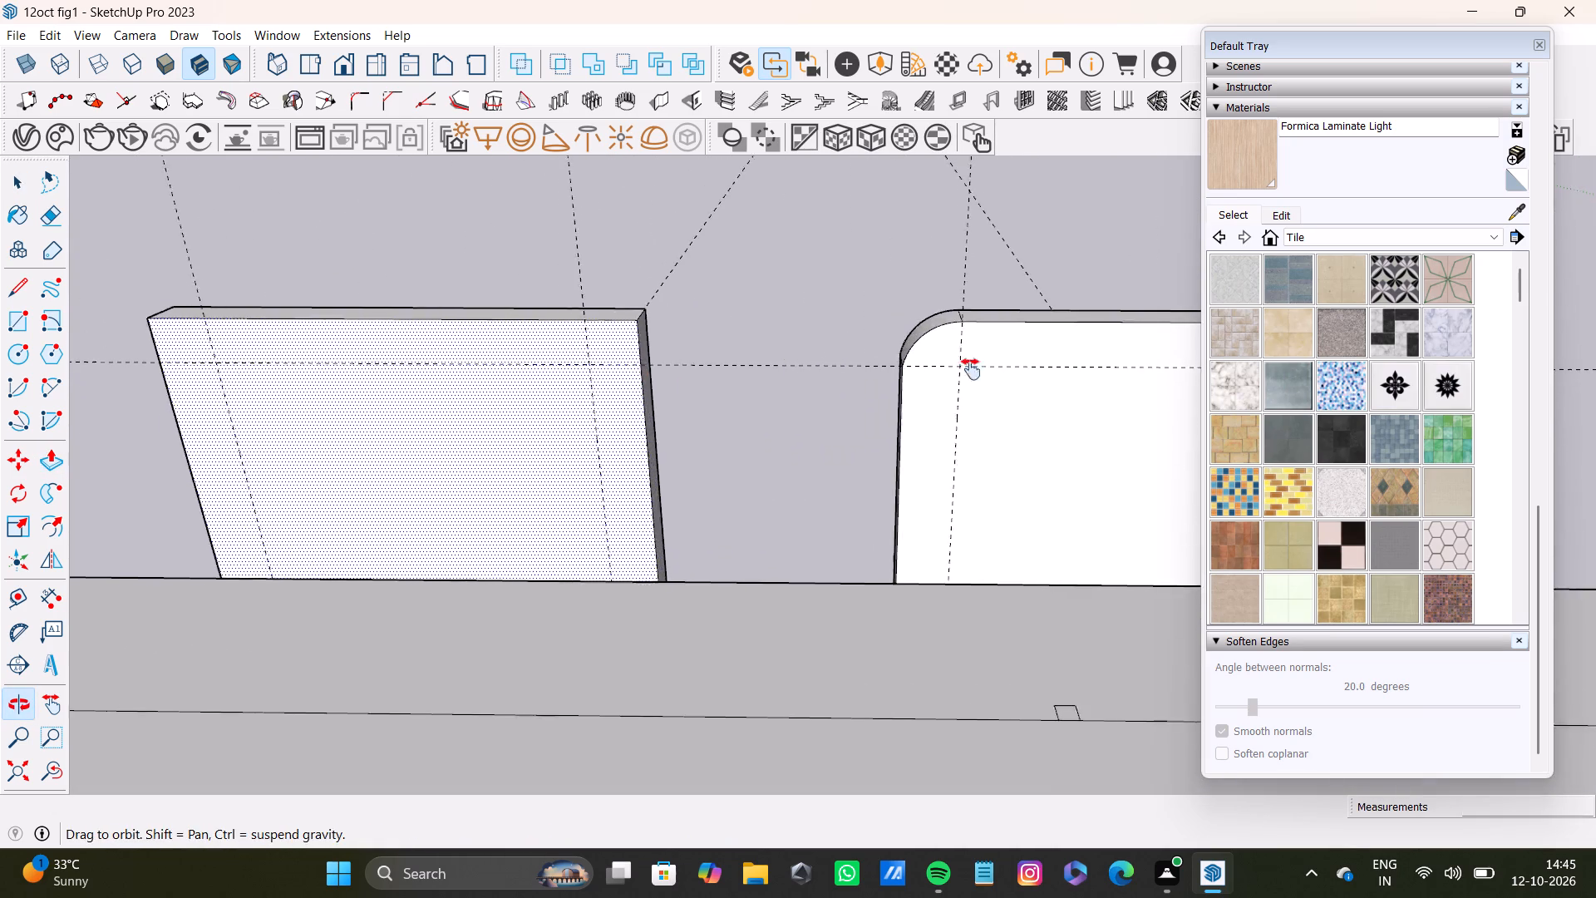
pyautogui.keyDown('shift'); pyautogui.moveTo(971, 369); pyautogui.dragTo(1185, 378, button='middle'); pyautogui.keyUp('shift')
pyautogui.scroll(-13, 797, 404)
pyautogui.keyDown('shift'); pyautogui.moveTo(1031, 423); pyautogui.dragTo(834, 426, button='middle'); pyautogui.keyUp('shift')
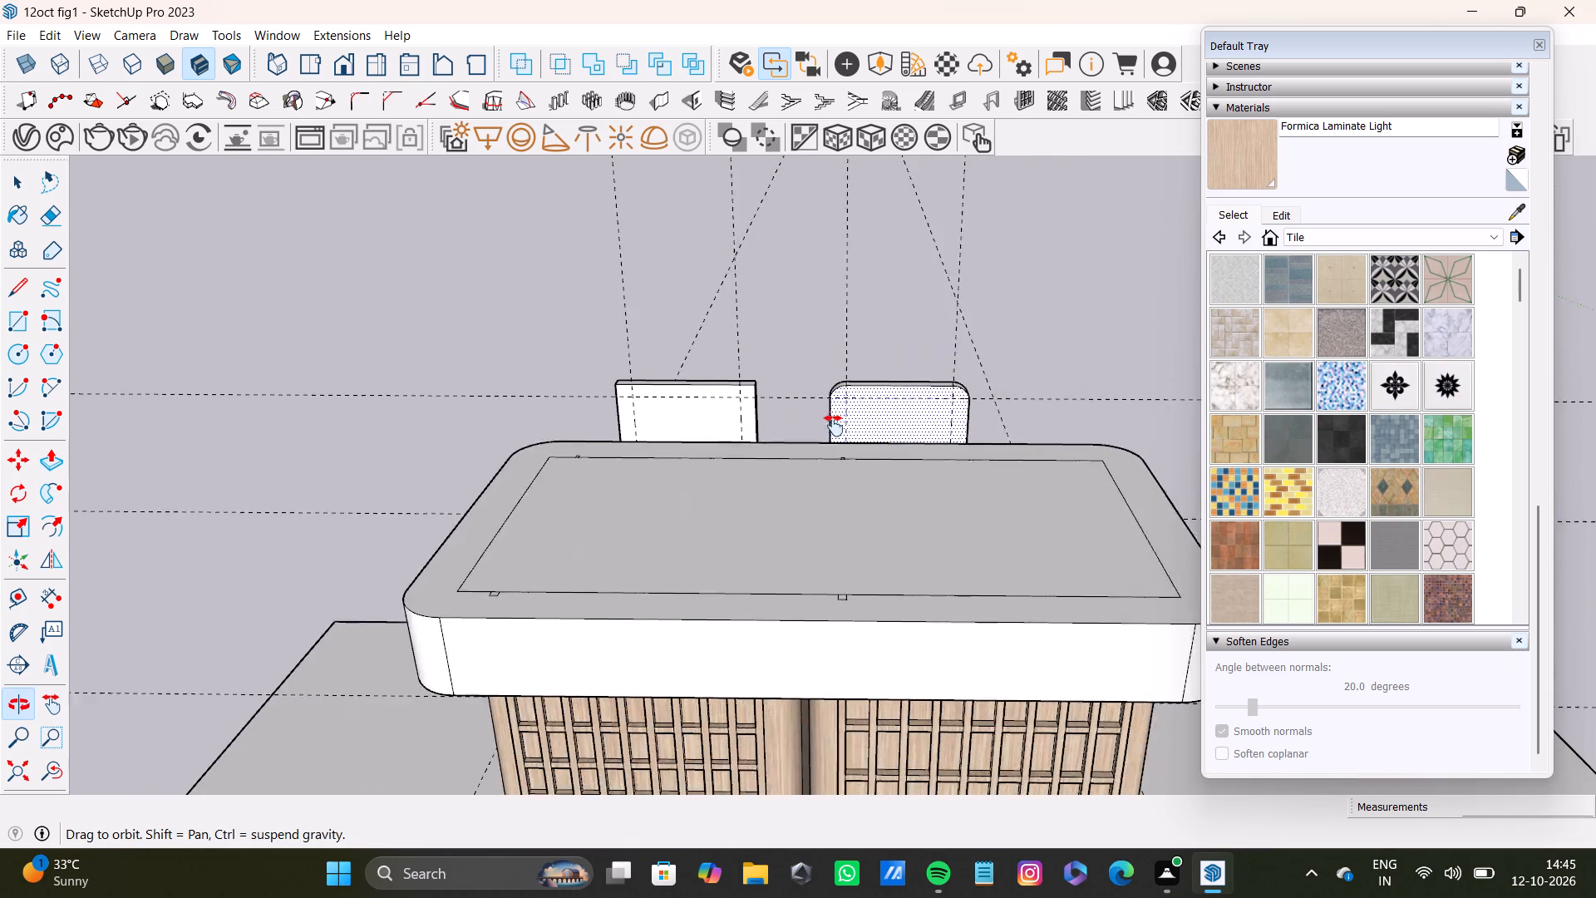
pyautogui.keyDown('shift'); pyautogui.moveTo(834, 426); pyautogui.dragTo(716, 497, button='middle'); pyautogui.keyUp('shift')
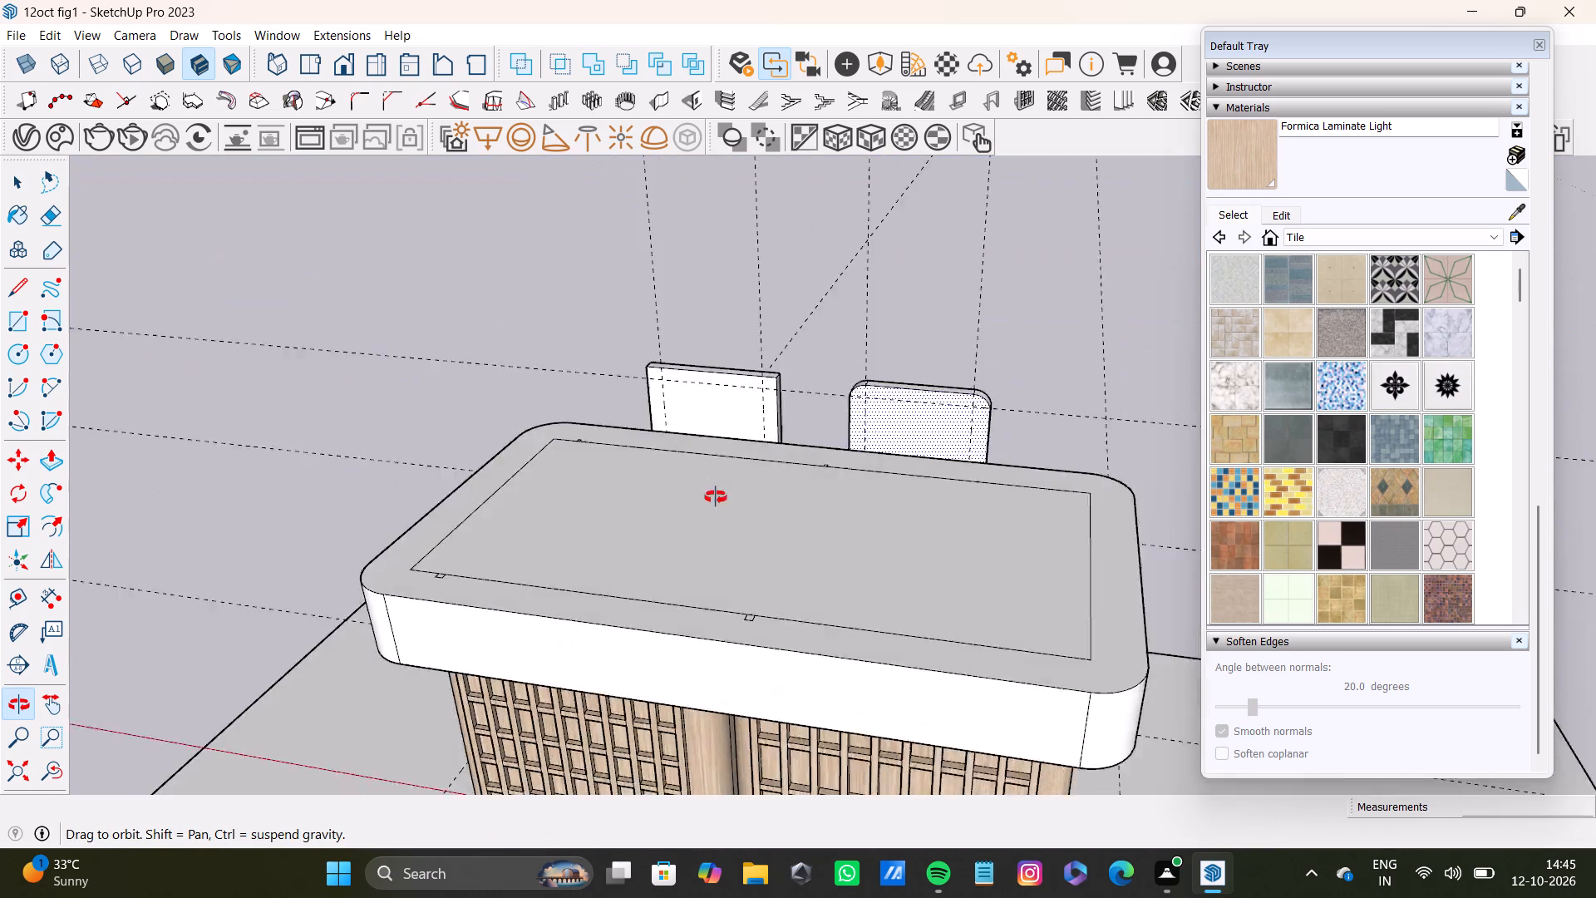
pyautogui.keyDown('shift'); pyautogui.moveTo(716, 497); pyautogui.dragTo(714, 511, button='middle'); pyautogui.keyUp('shift')
pyautogui.scroll(-9, 788, 452)
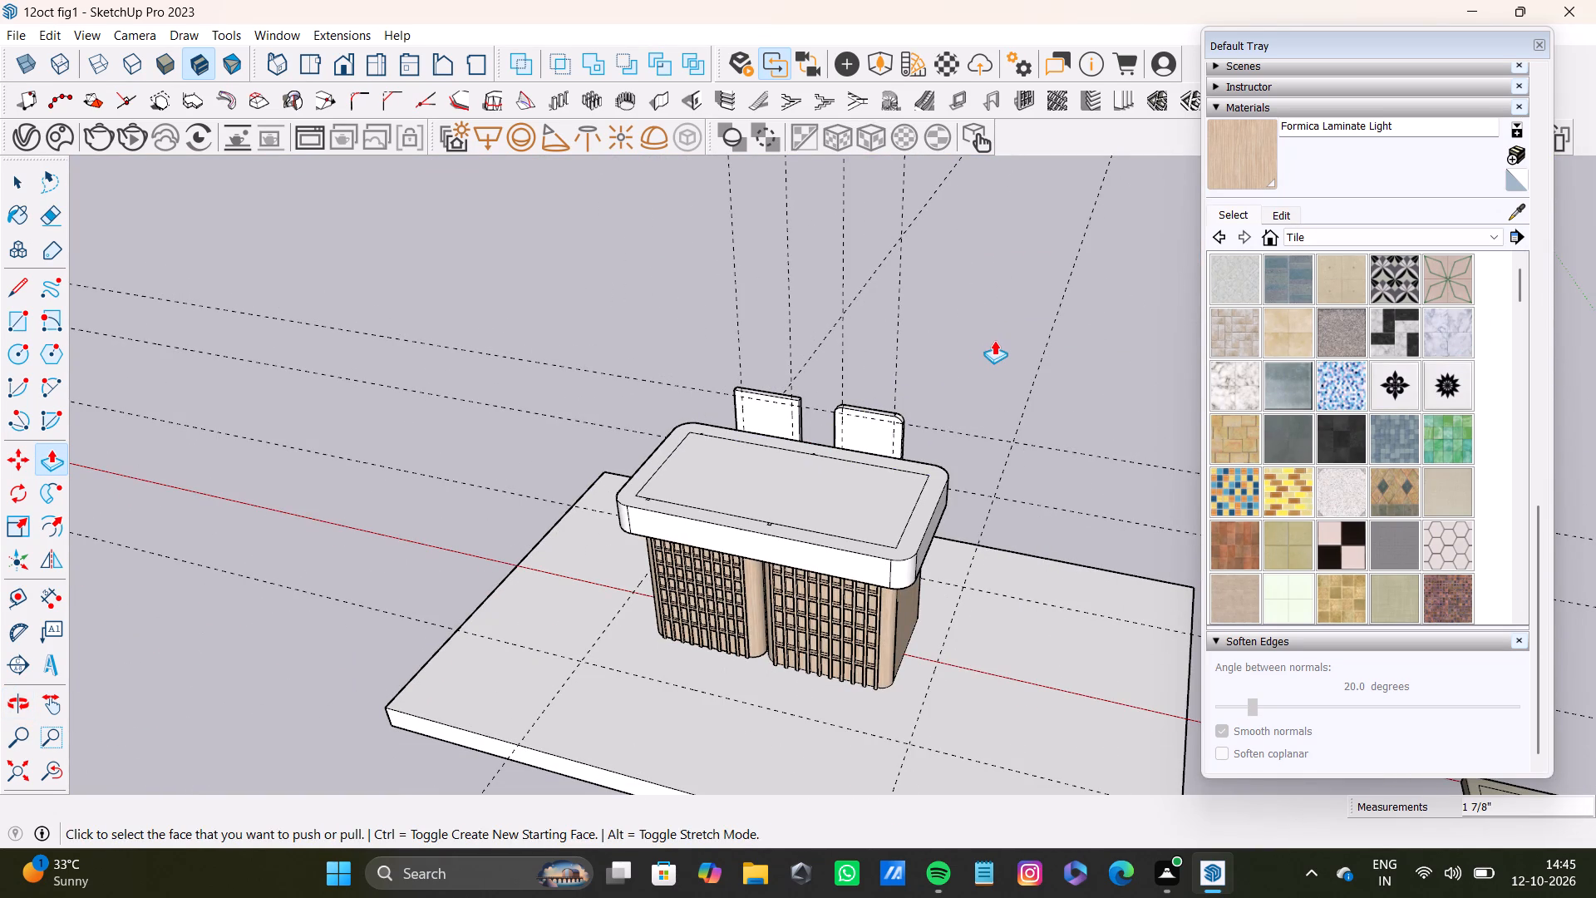
pyautogui.scroll(7, 776, 338)
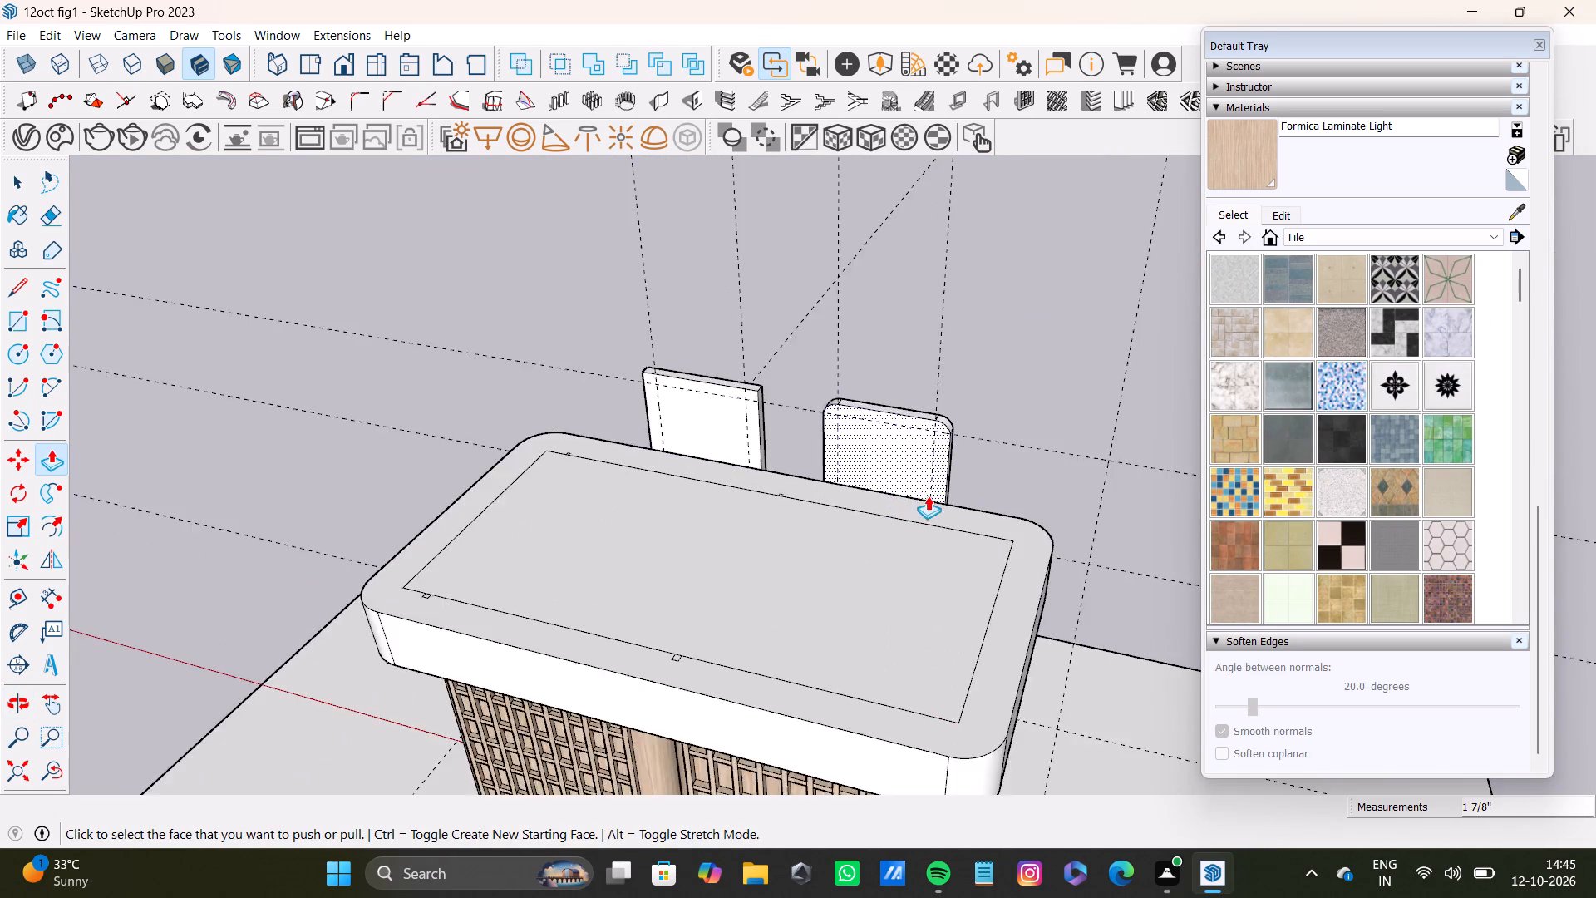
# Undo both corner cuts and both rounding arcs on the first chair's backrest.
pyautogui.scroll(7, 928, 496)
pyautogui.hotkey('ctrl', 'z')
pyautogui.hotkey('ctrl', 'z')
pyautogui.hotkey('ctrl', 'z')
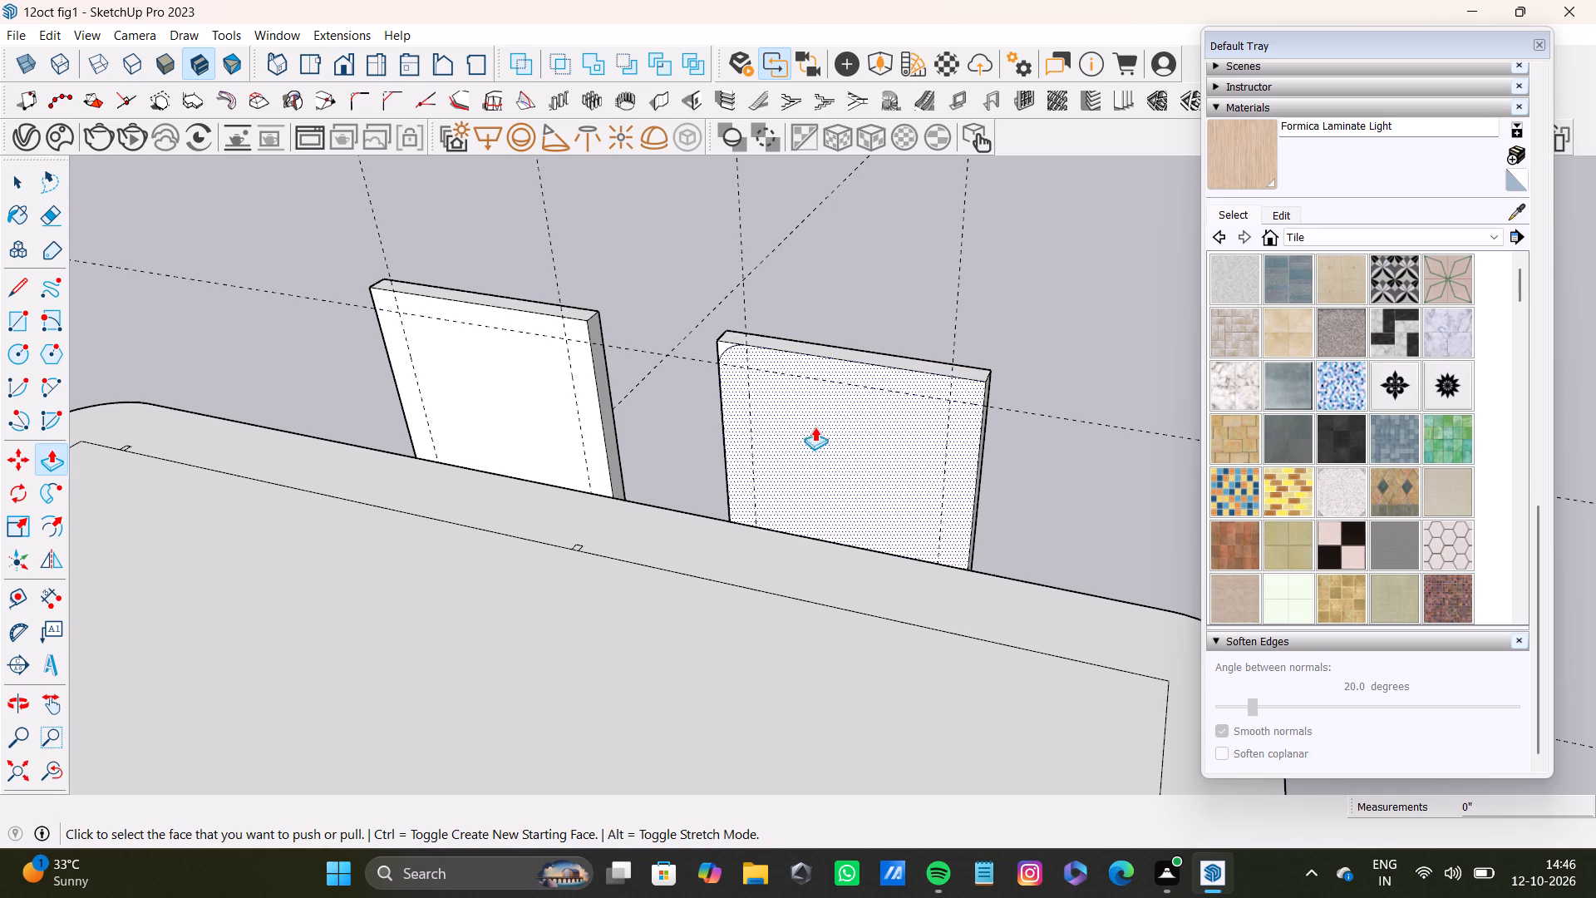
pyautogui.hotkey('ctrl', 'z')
# Delete the horizontal guide crossing the upper part of the chair backrests.
pyautogui.scroll(10, 682, 333)
pyautogui.moveTo(825, 461); pyautogui.dragTo(820, 306, button='middle')
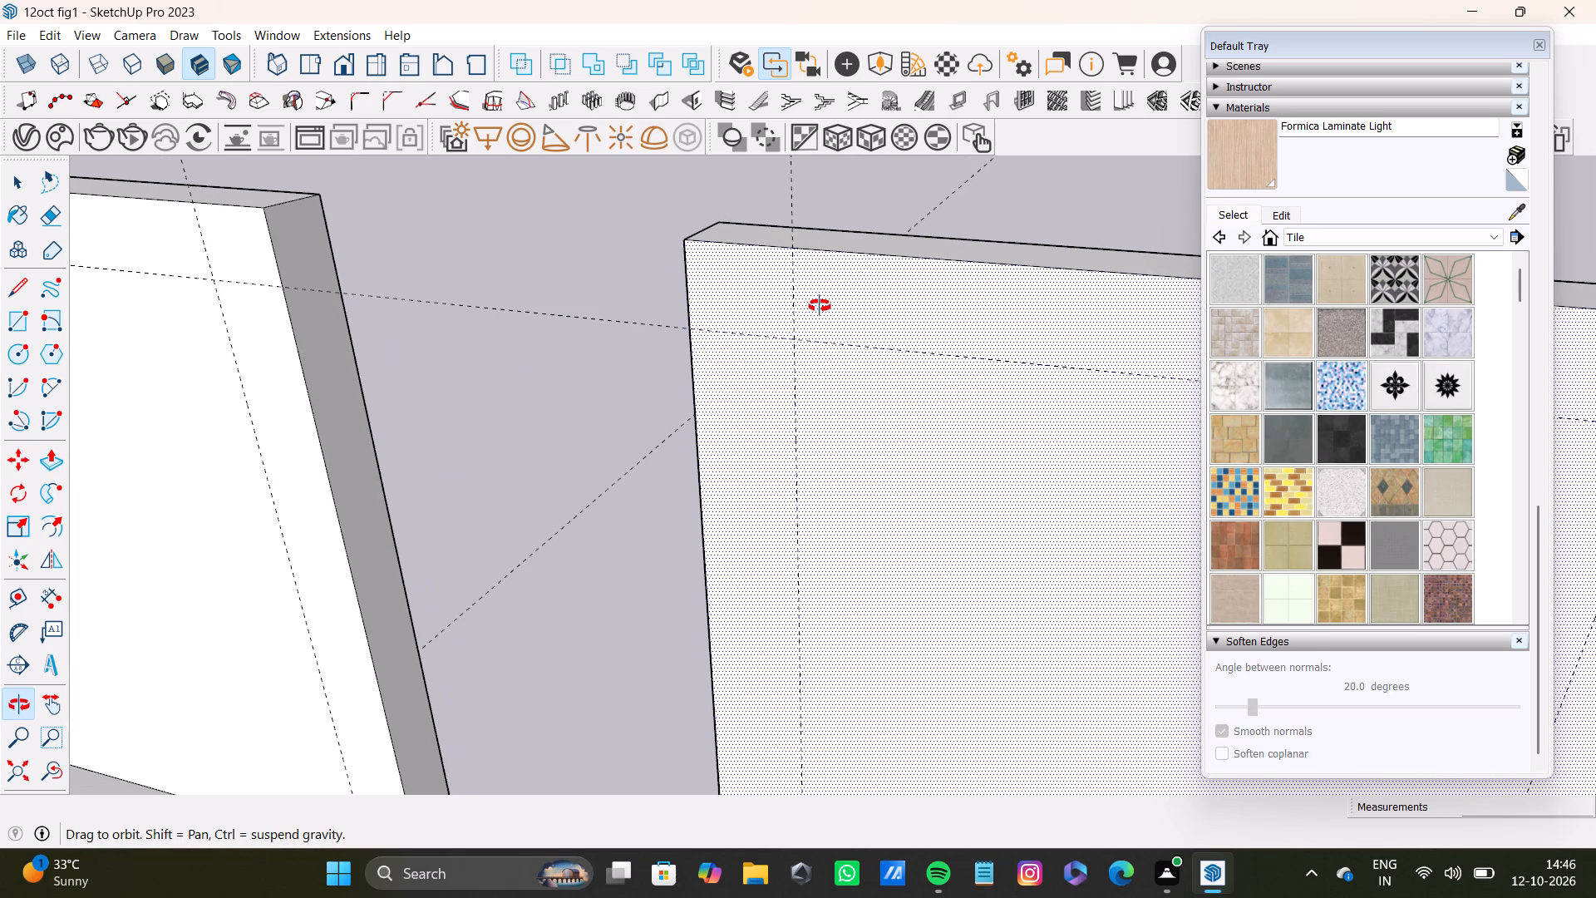
pyautogui.moveTo(820, 306); pyautogui.dragTo(813, 373, button='middle')
pyautogui.scroll(3, 813, 376)
pyautogui.press('space')
pyautogui.click(828, 414)
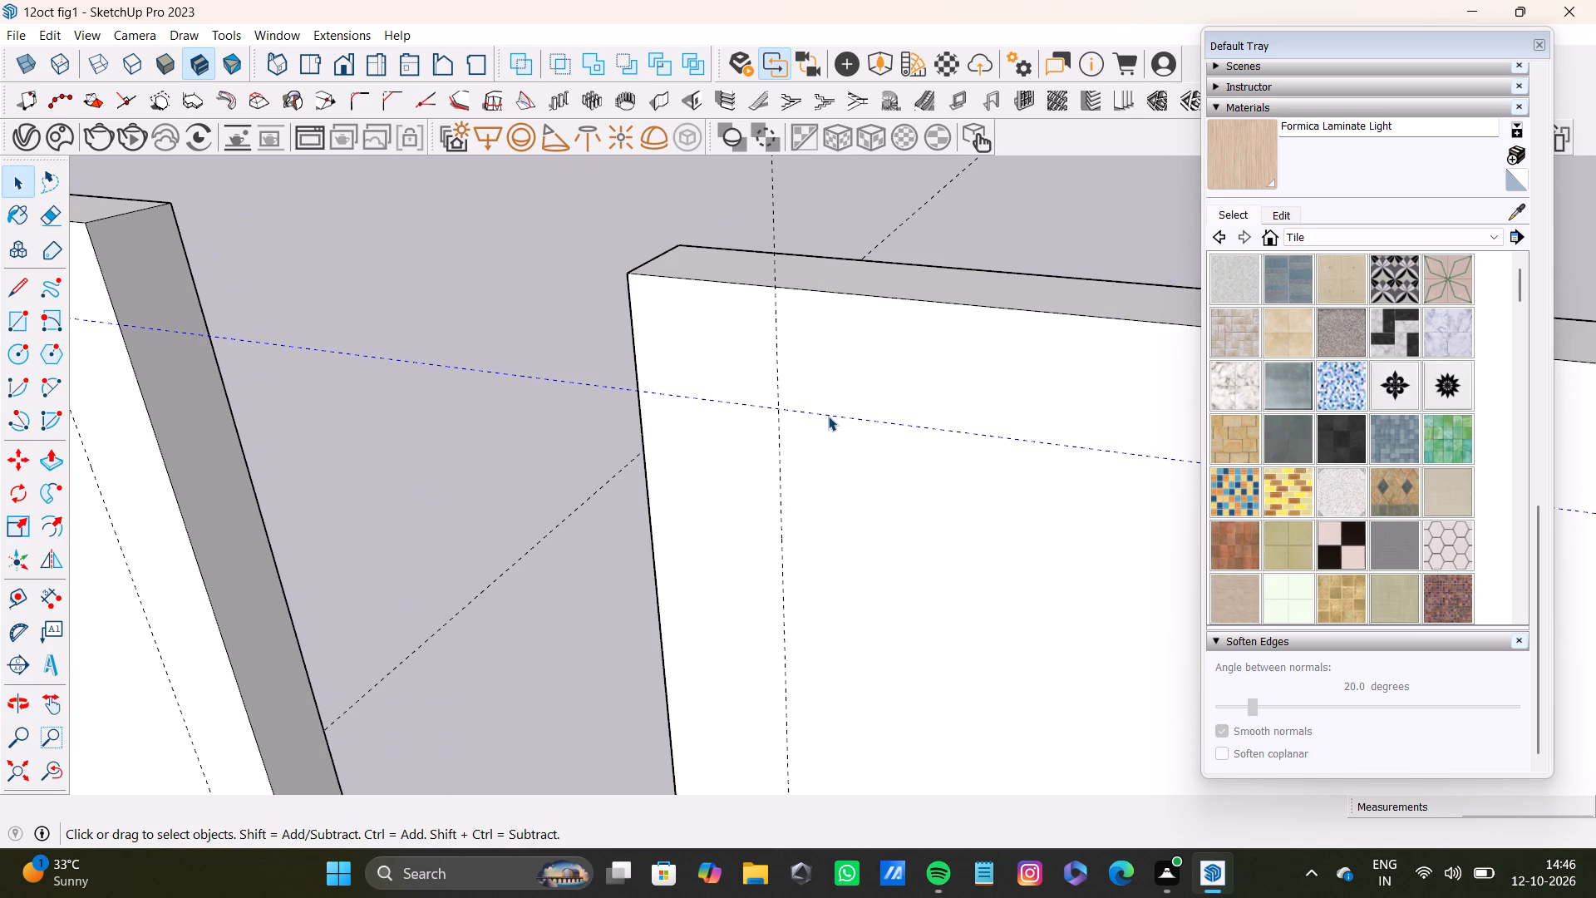
pyautogui.press('Delete')
# Place a new horizontal guide about 3 5/8" below the top edge of the first chair's backrest.
pyautogui.press('t')
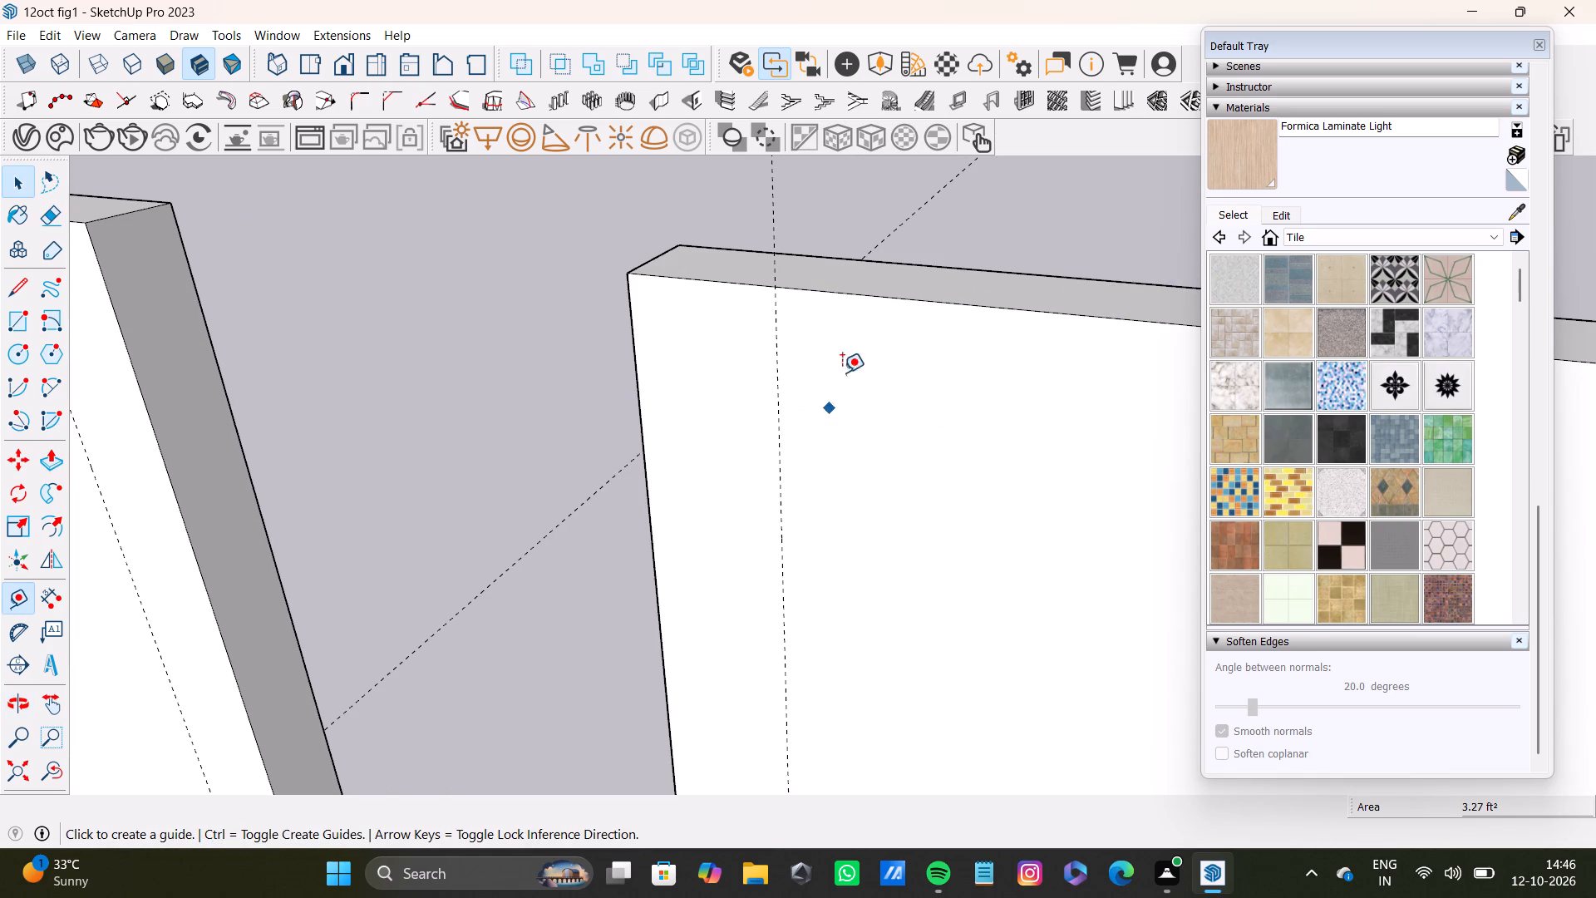
pyautogui.click(920, 302)
pyautogui.scroll(-4, 989, 530)
pyautogui.keyDown('shift'); pyautogui.moveTo(1014, 547); pyautogui.dragTo(738, 480, button='middle'); pyautogui.keyUp('shift')
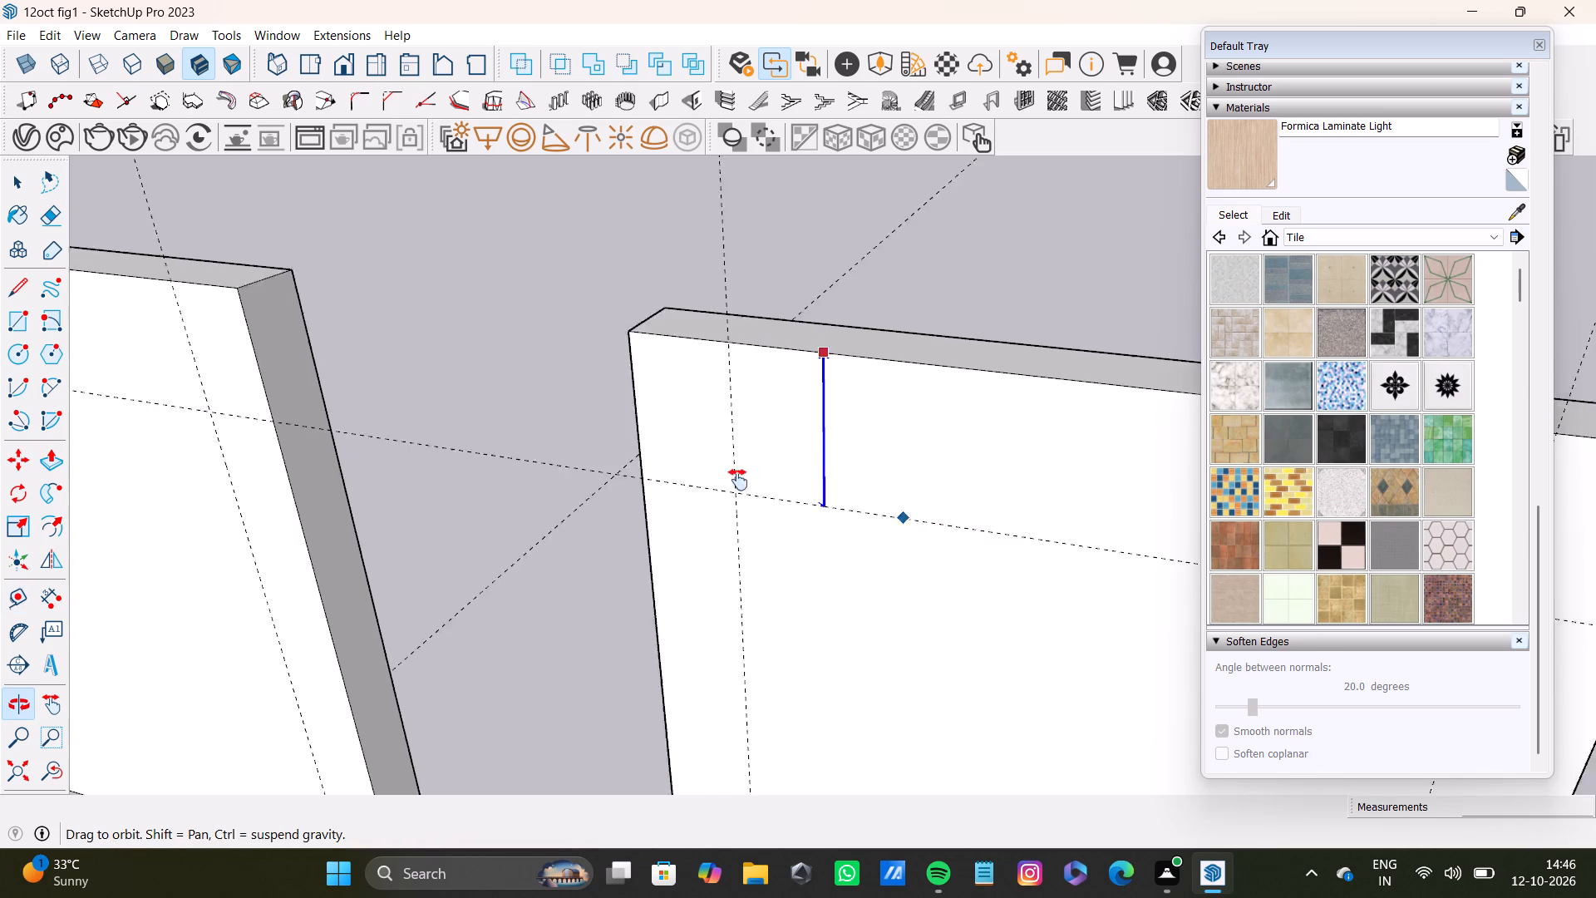
pyautogui.keyDown('shift'); pyautogui.moveTo(738, 480); pyautogui.dragTo(943, 394, button='middle'); pyautogui.keyUp('shift')
pyautogui.scroll(-3, 874, 466)
pyautogui.moveTo(948, 483); pyautogui.dragTo(612, 509, button='middle')
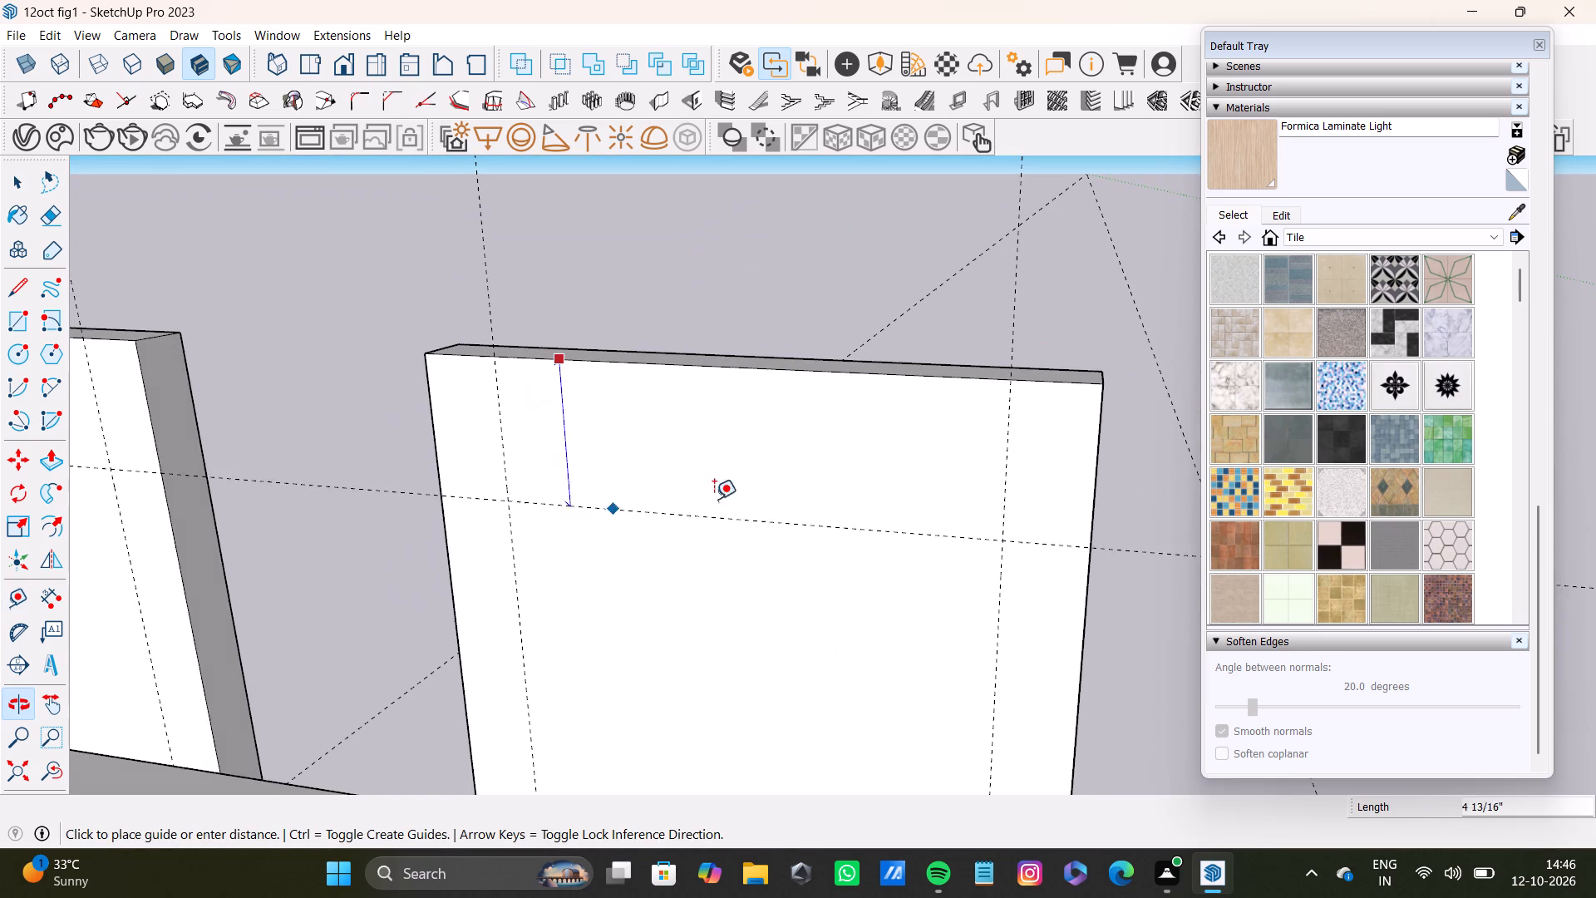
pyautogui.click(1003, 502)
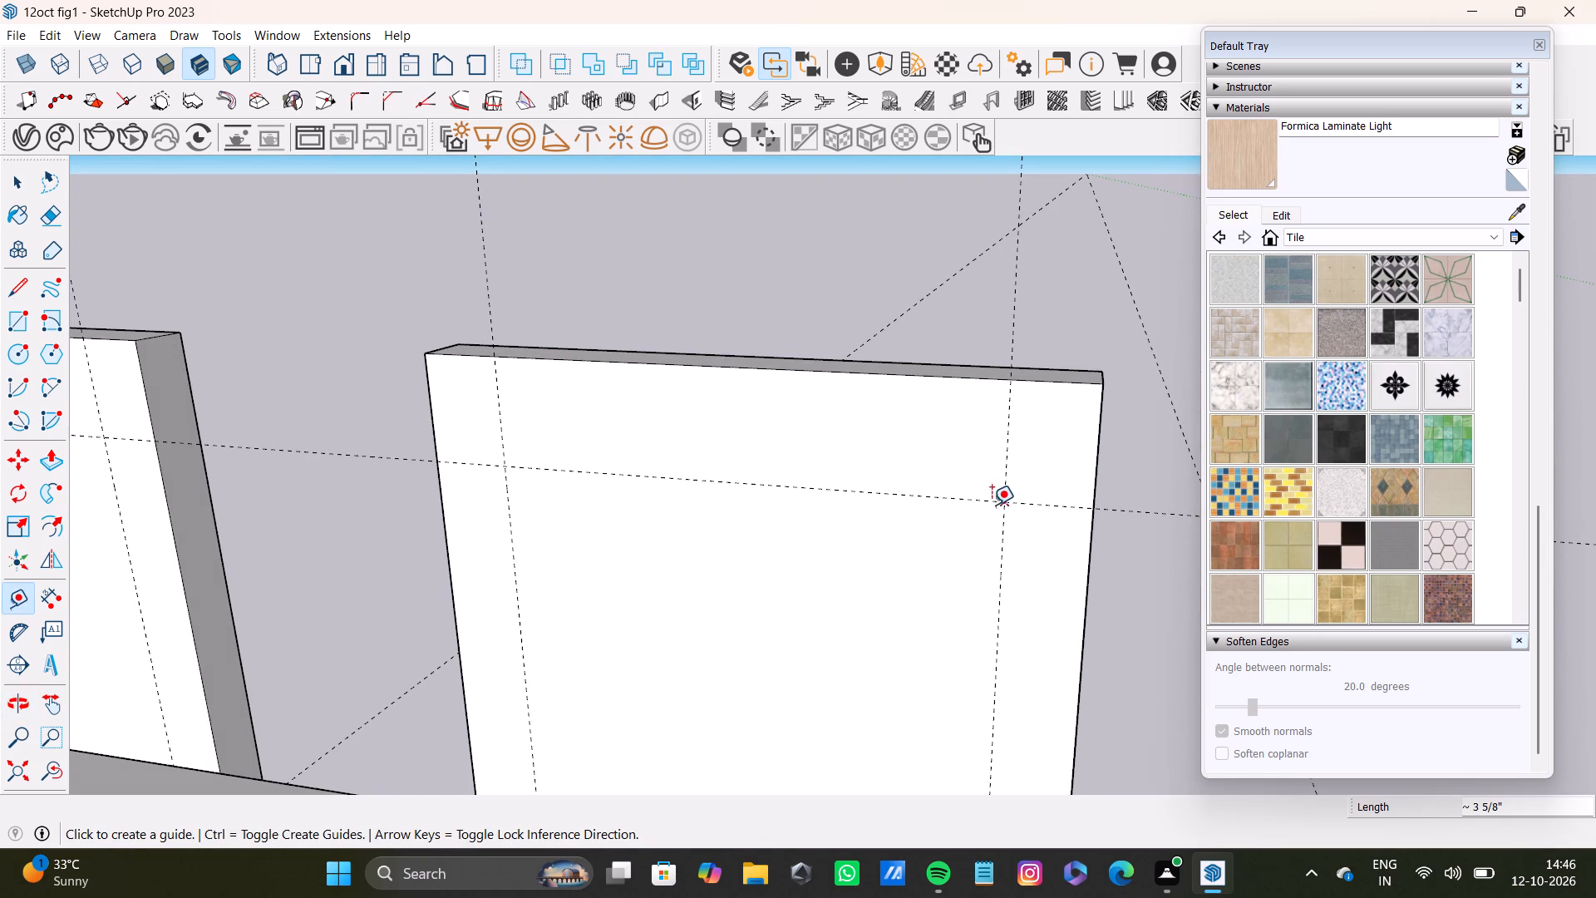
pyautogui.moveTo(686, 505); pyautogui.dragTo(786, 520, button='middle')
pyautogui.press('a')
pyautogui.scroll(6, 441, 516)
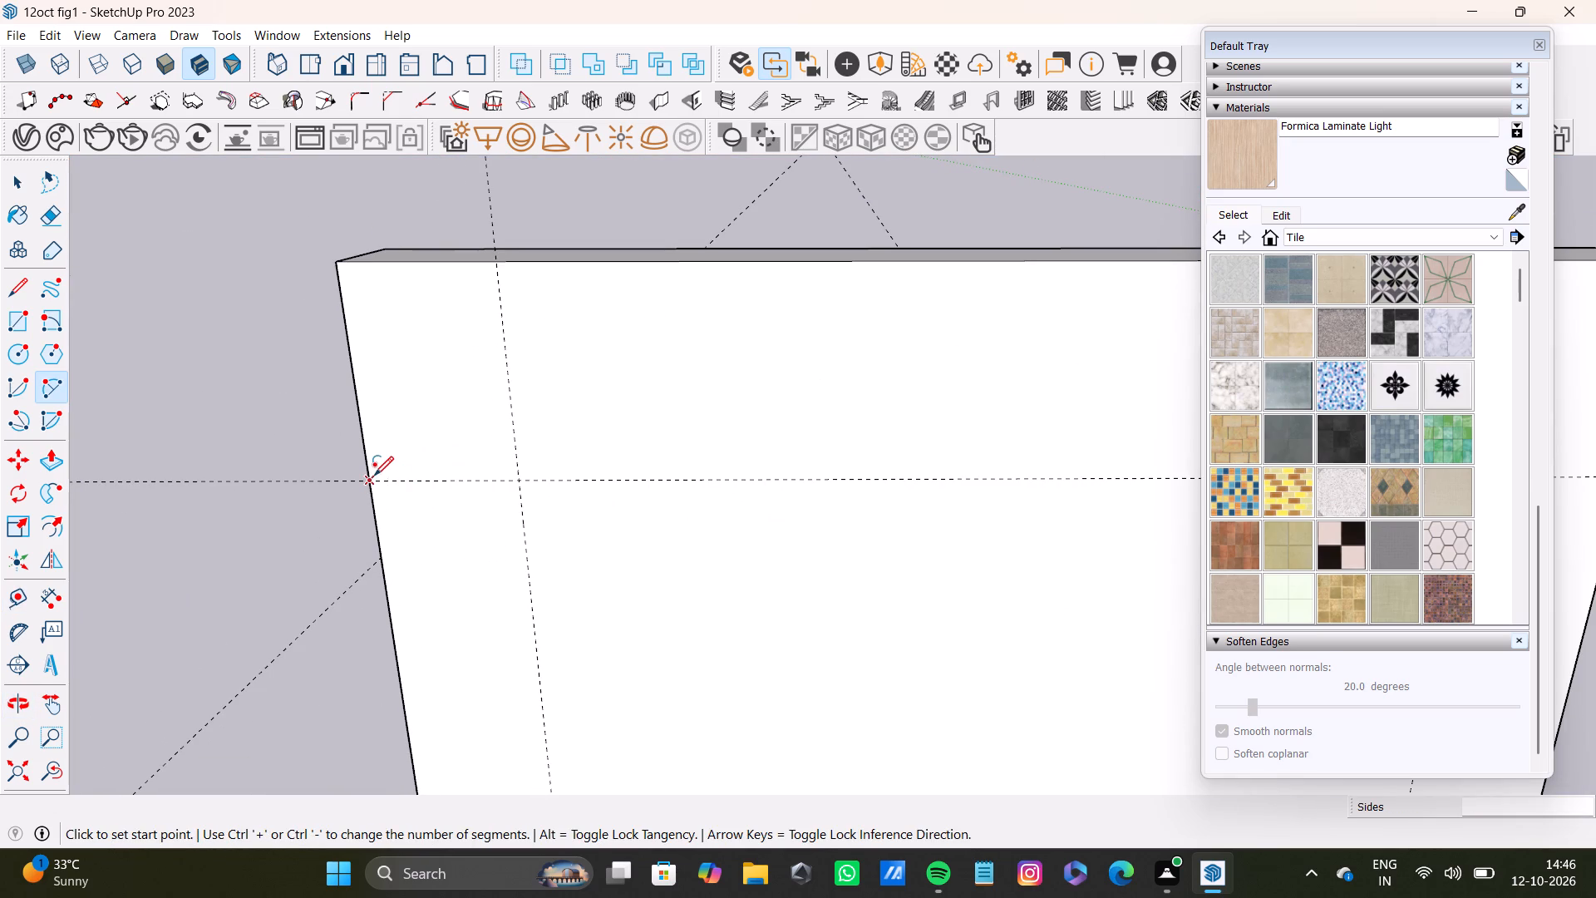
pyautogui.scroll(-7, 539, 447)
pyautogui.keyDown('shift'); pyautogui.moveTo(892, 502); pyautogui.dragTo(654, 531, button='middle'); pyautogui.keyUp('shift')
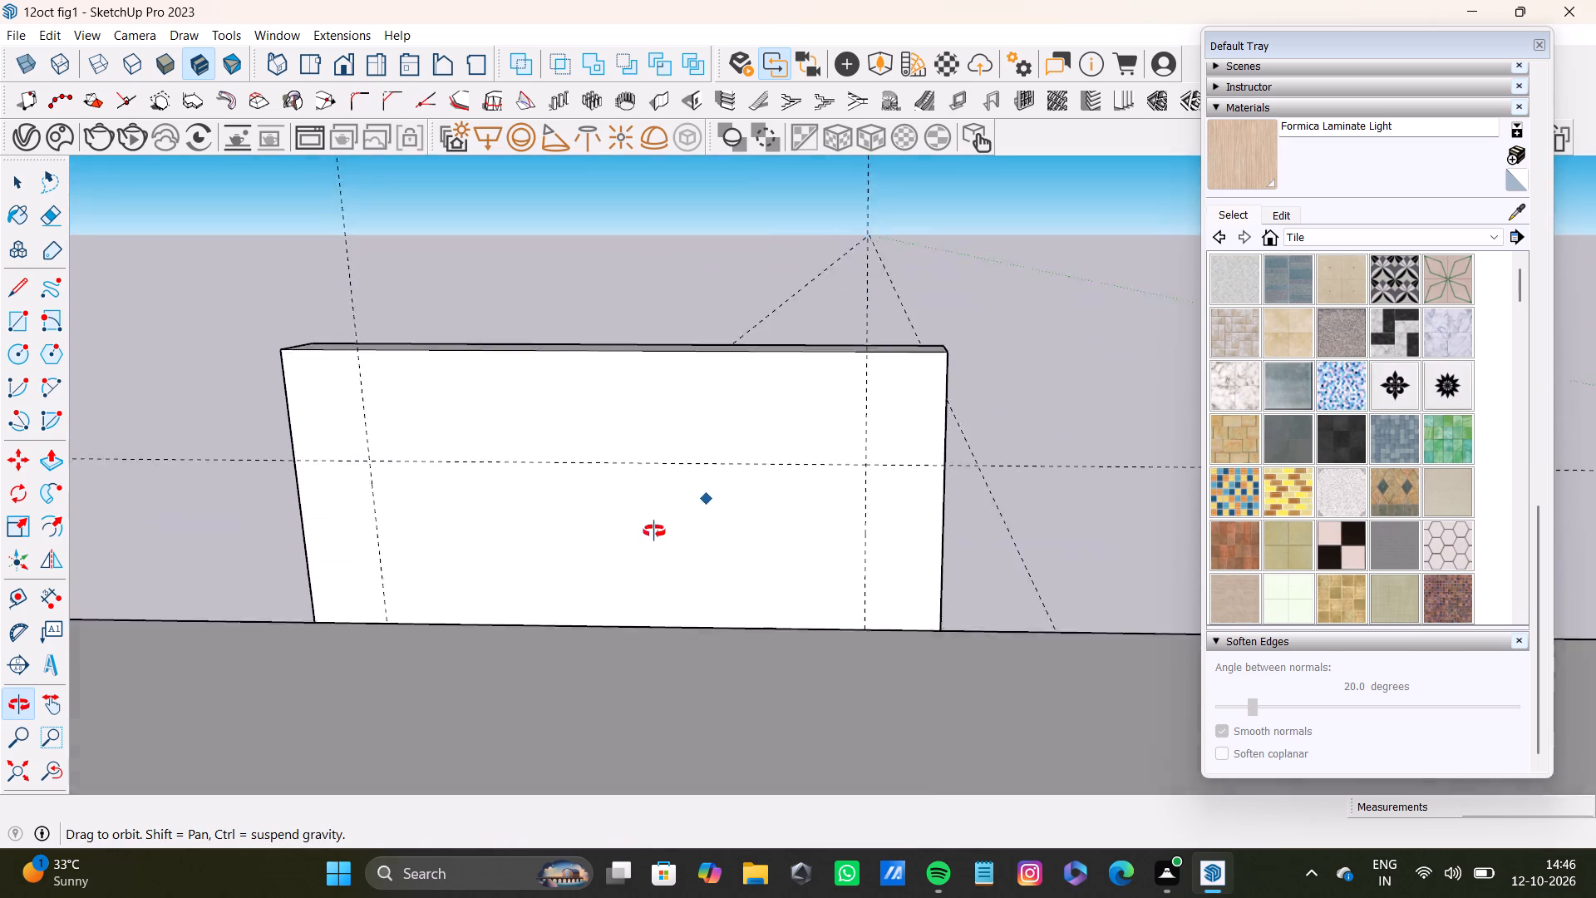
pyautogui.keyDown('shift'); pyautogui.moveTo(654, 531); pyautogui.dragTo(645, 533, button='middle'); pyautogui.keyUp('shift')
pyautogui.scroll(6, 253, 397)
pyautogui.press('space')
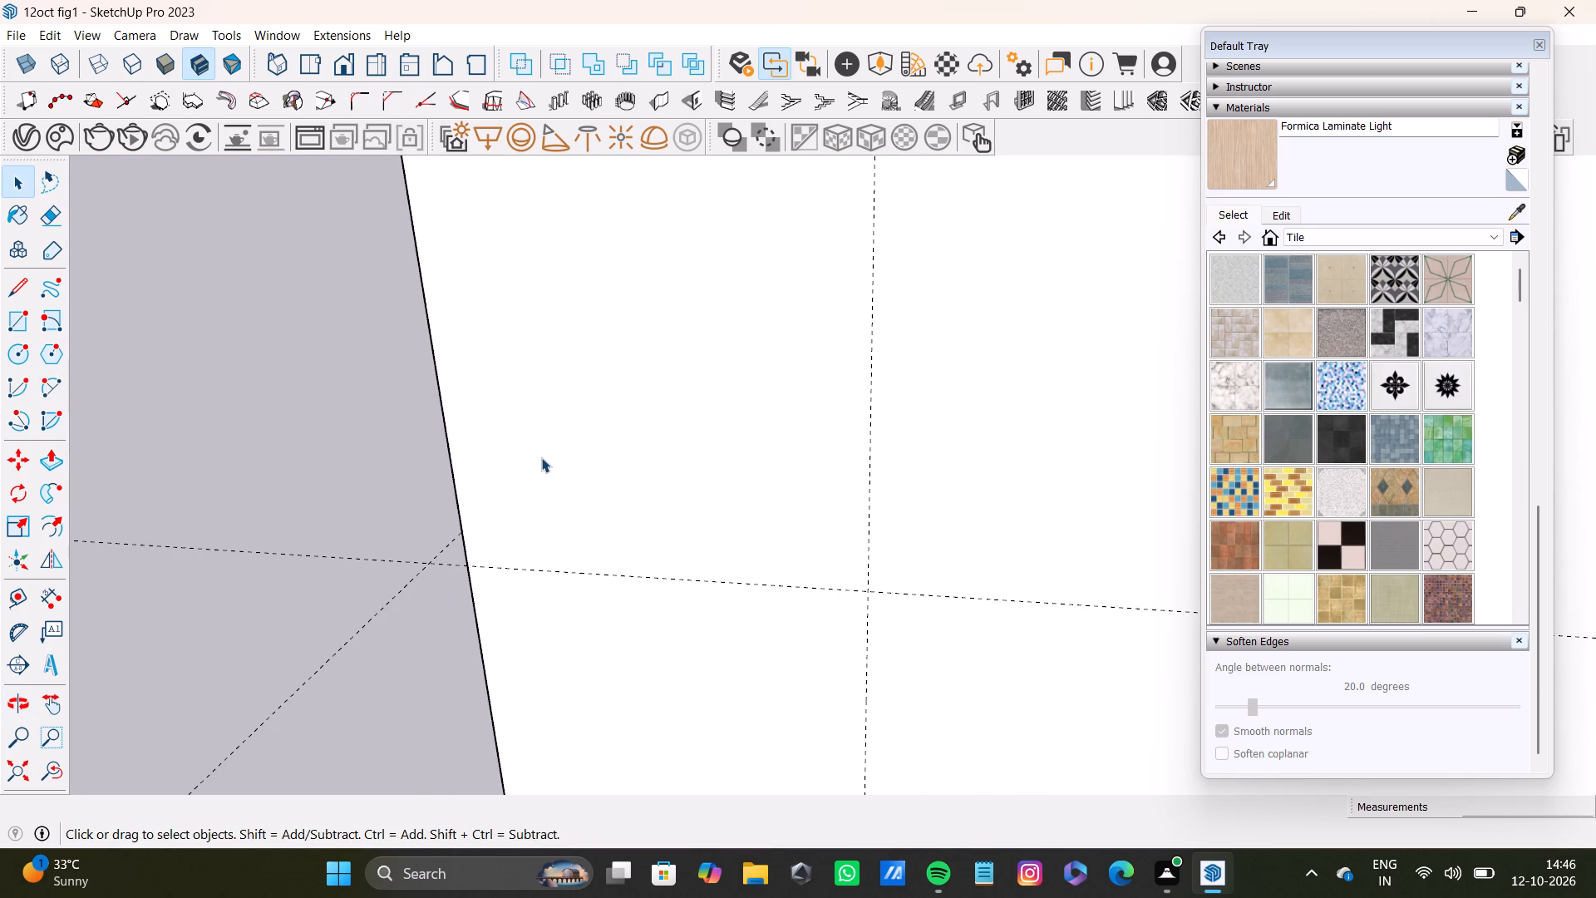
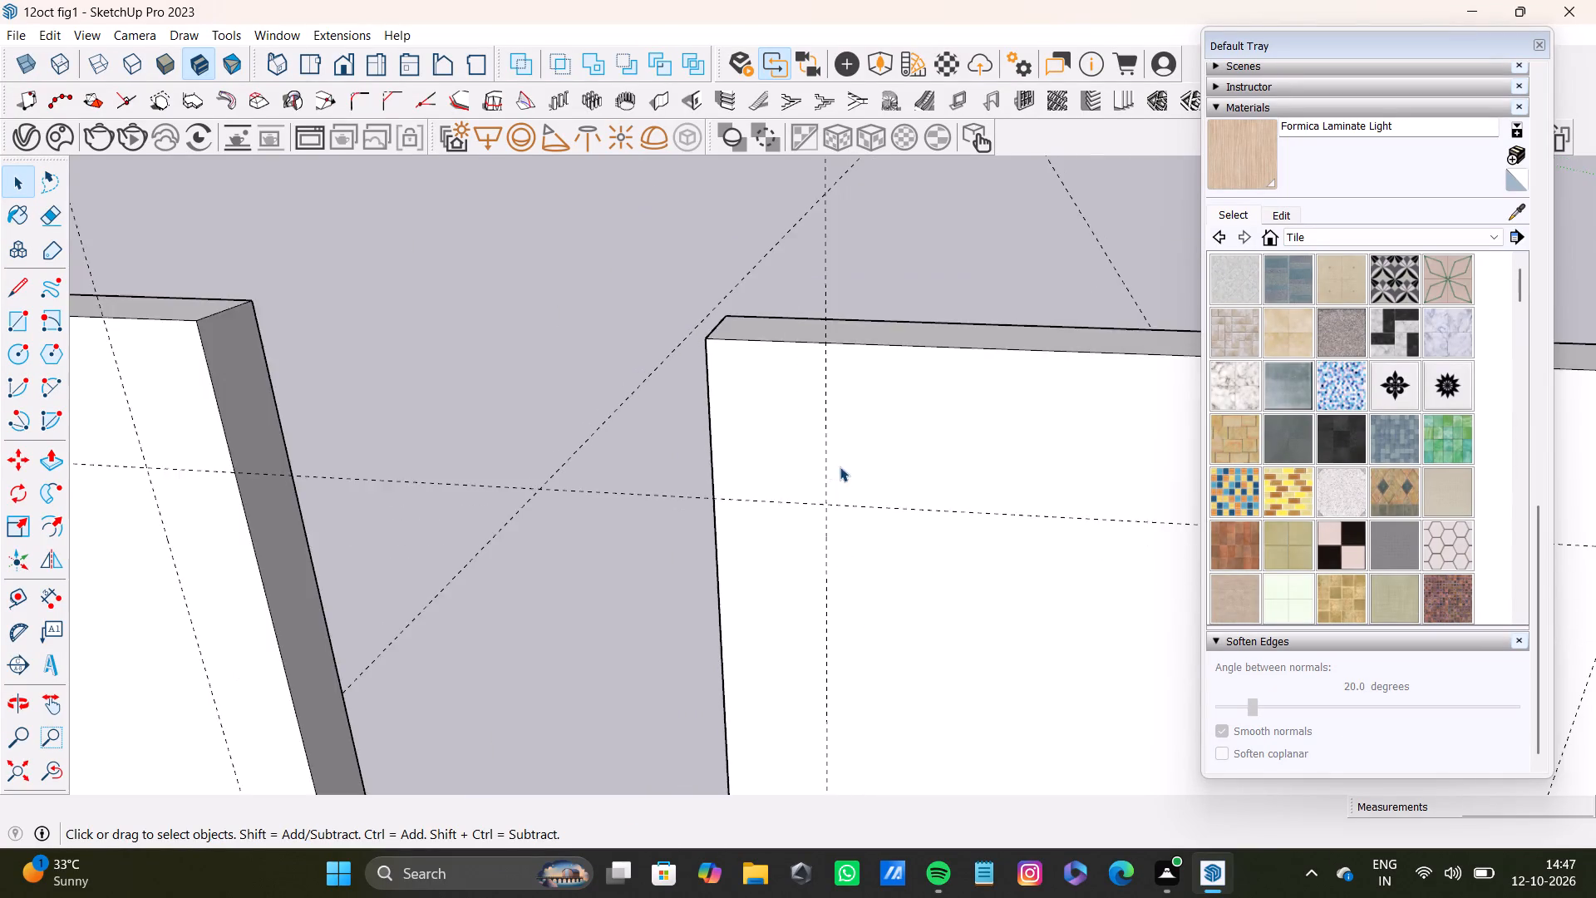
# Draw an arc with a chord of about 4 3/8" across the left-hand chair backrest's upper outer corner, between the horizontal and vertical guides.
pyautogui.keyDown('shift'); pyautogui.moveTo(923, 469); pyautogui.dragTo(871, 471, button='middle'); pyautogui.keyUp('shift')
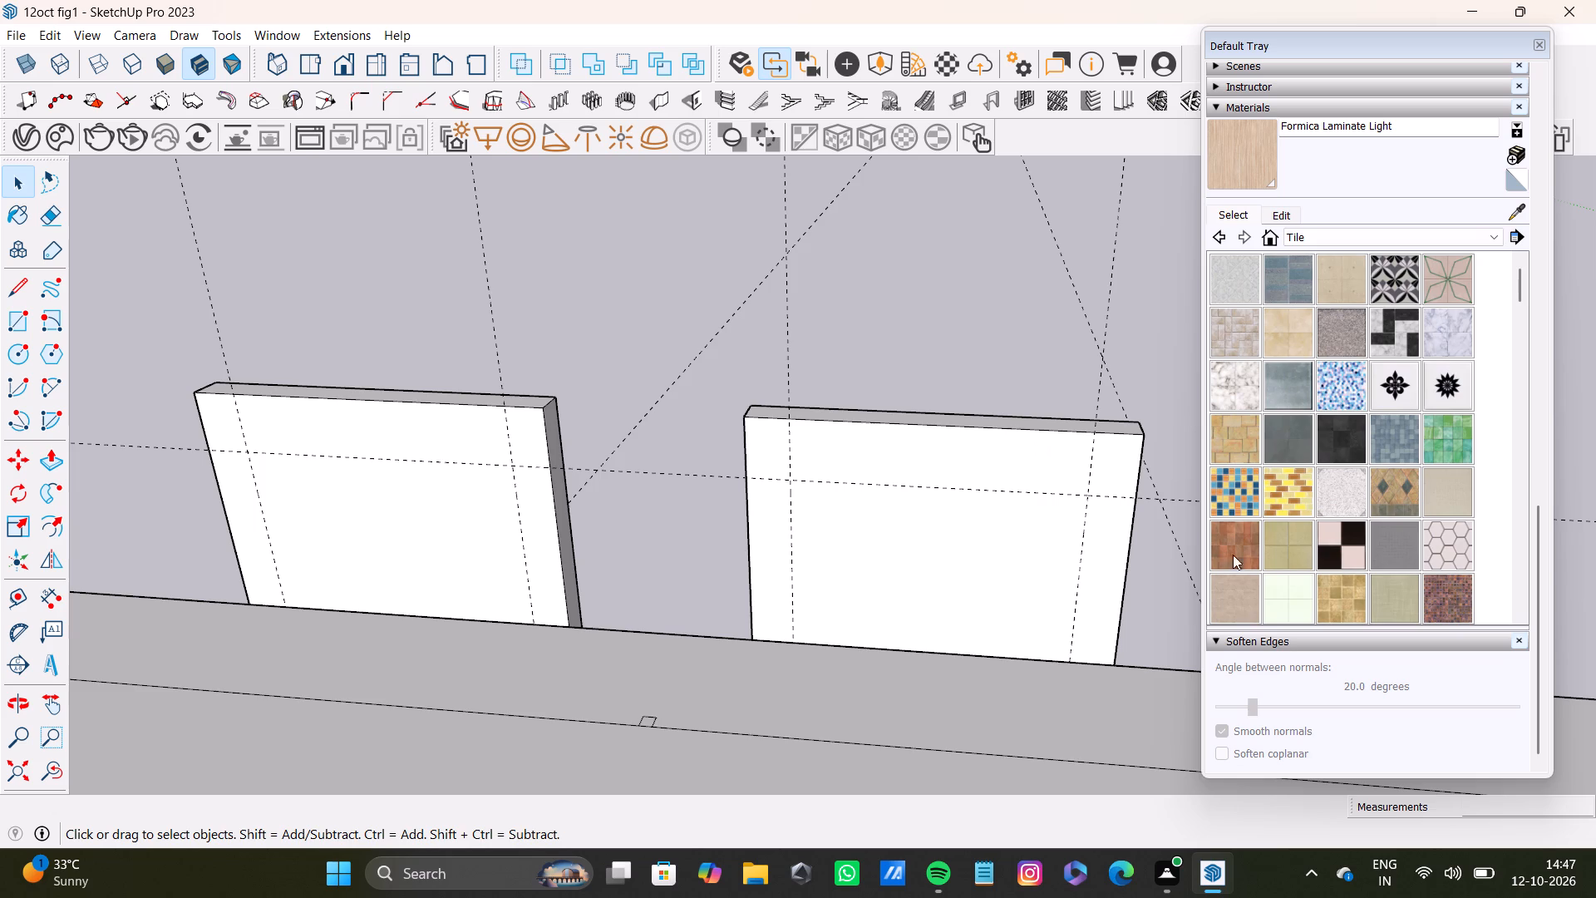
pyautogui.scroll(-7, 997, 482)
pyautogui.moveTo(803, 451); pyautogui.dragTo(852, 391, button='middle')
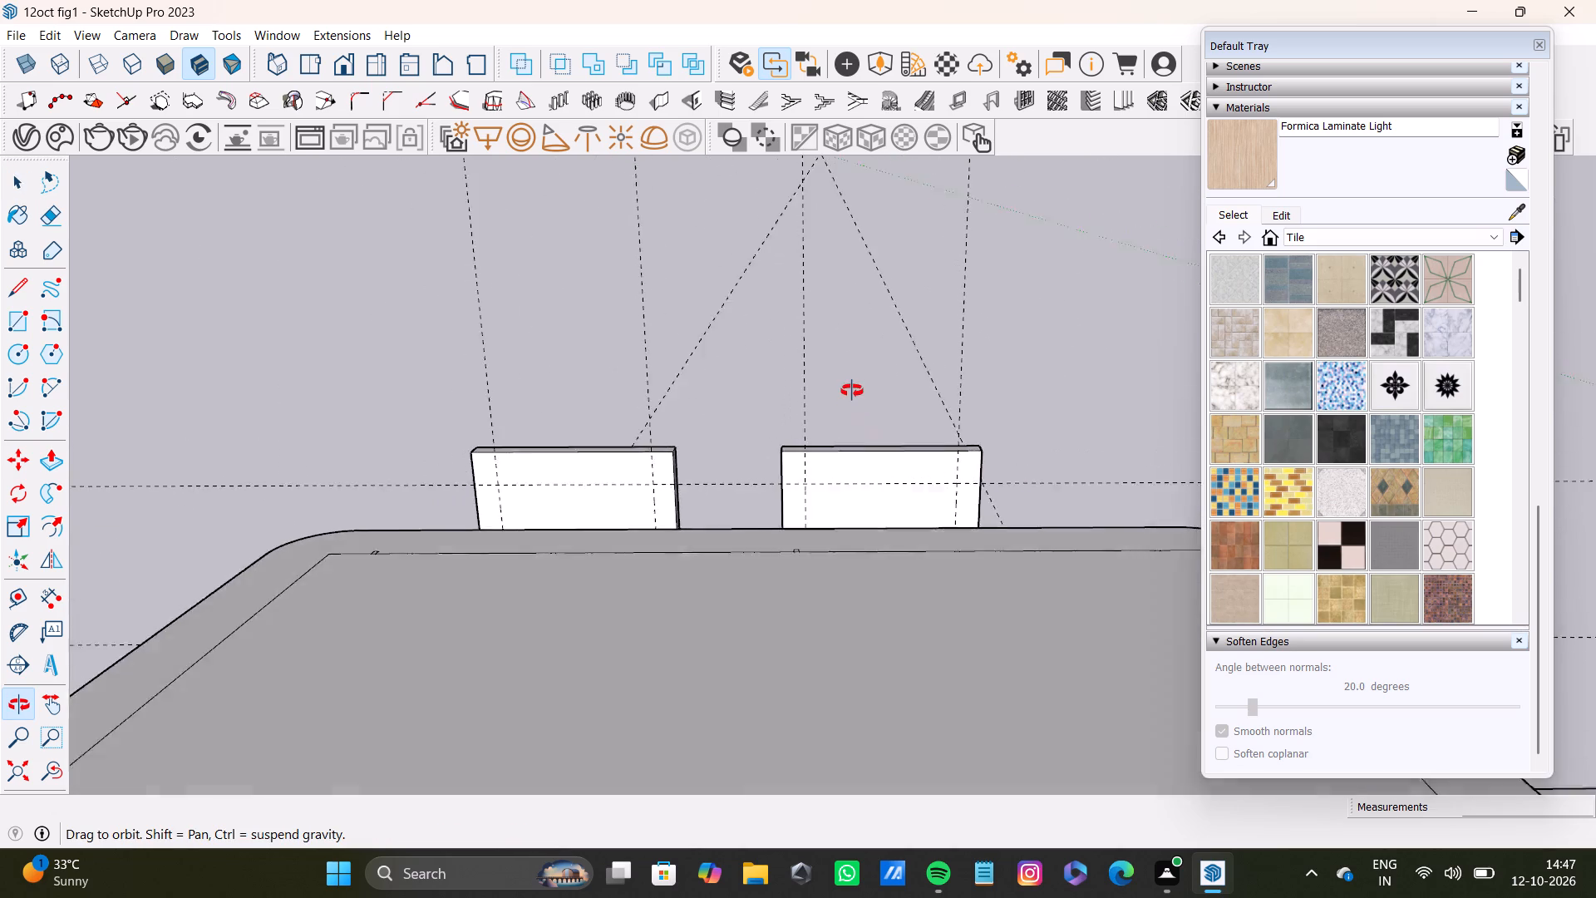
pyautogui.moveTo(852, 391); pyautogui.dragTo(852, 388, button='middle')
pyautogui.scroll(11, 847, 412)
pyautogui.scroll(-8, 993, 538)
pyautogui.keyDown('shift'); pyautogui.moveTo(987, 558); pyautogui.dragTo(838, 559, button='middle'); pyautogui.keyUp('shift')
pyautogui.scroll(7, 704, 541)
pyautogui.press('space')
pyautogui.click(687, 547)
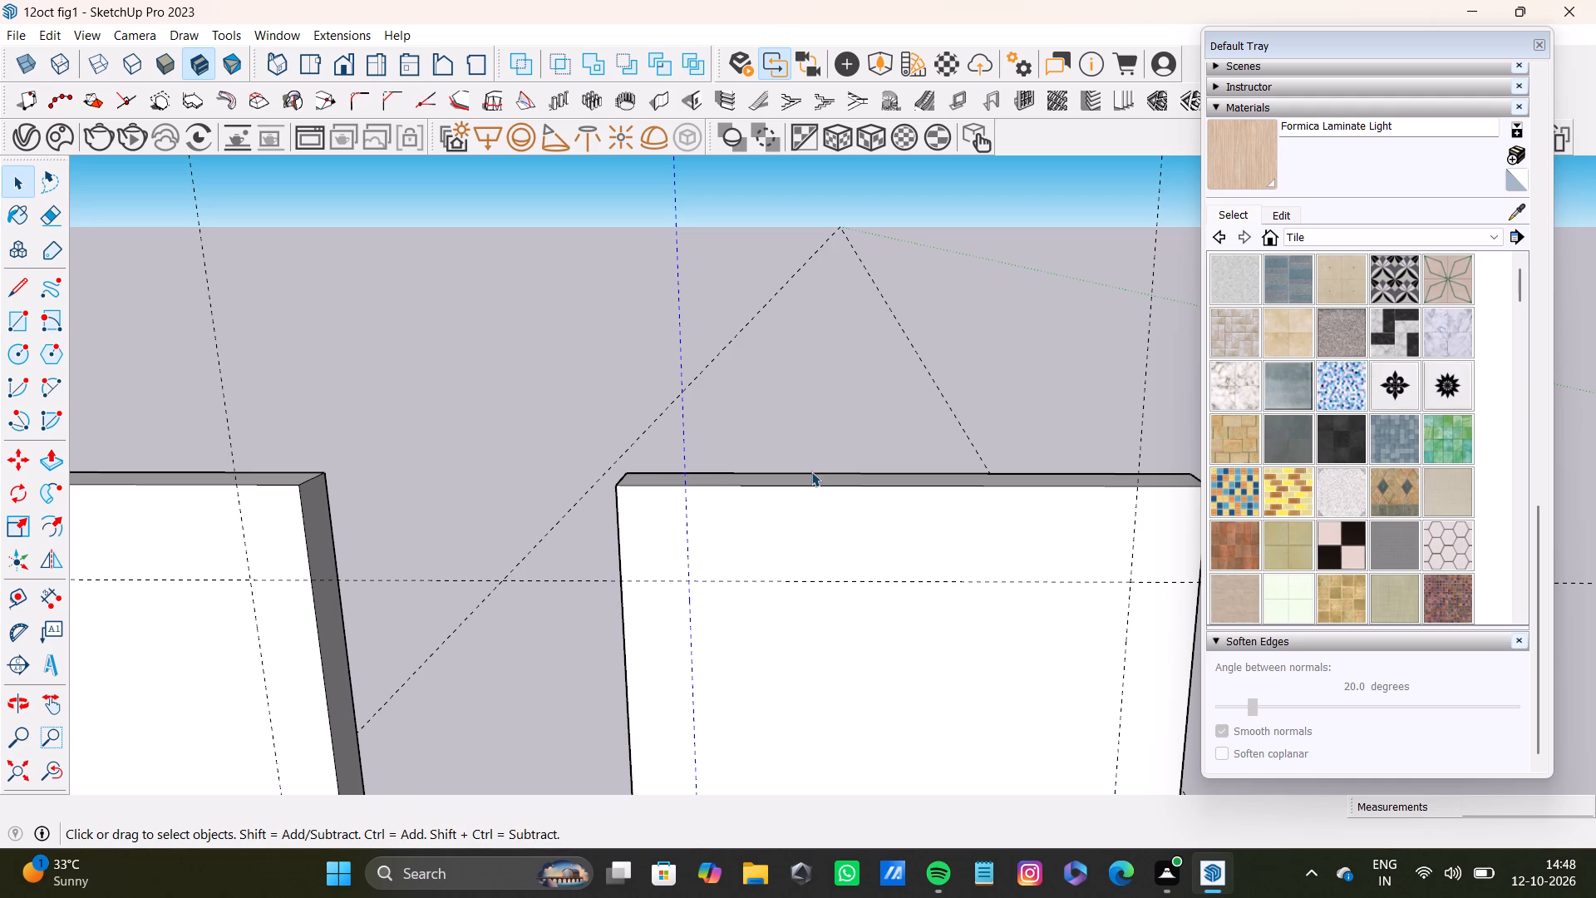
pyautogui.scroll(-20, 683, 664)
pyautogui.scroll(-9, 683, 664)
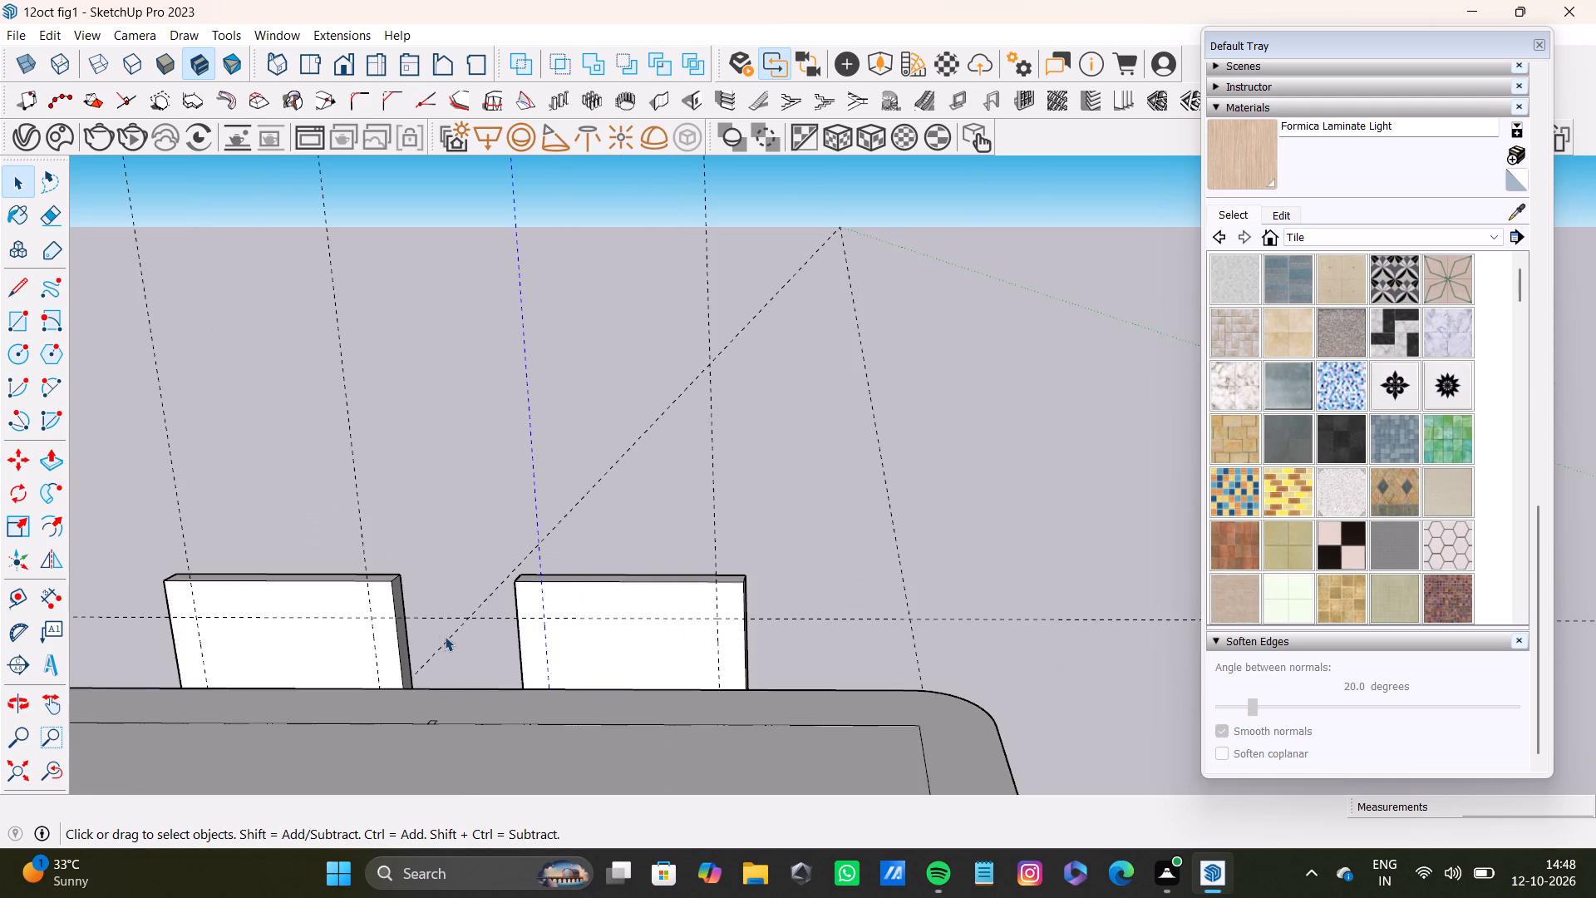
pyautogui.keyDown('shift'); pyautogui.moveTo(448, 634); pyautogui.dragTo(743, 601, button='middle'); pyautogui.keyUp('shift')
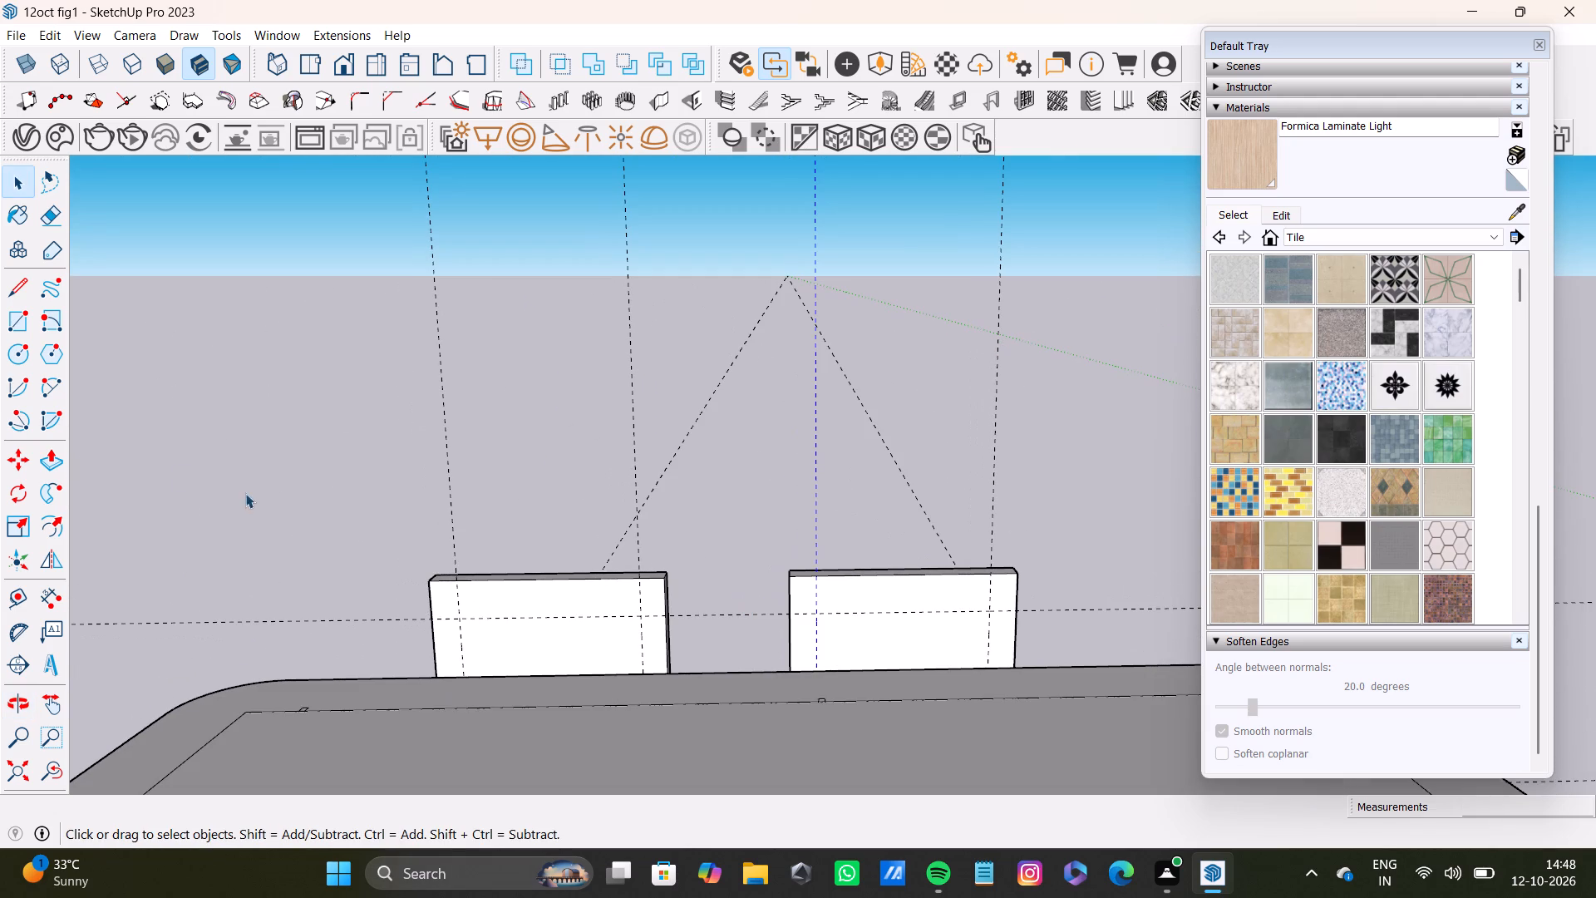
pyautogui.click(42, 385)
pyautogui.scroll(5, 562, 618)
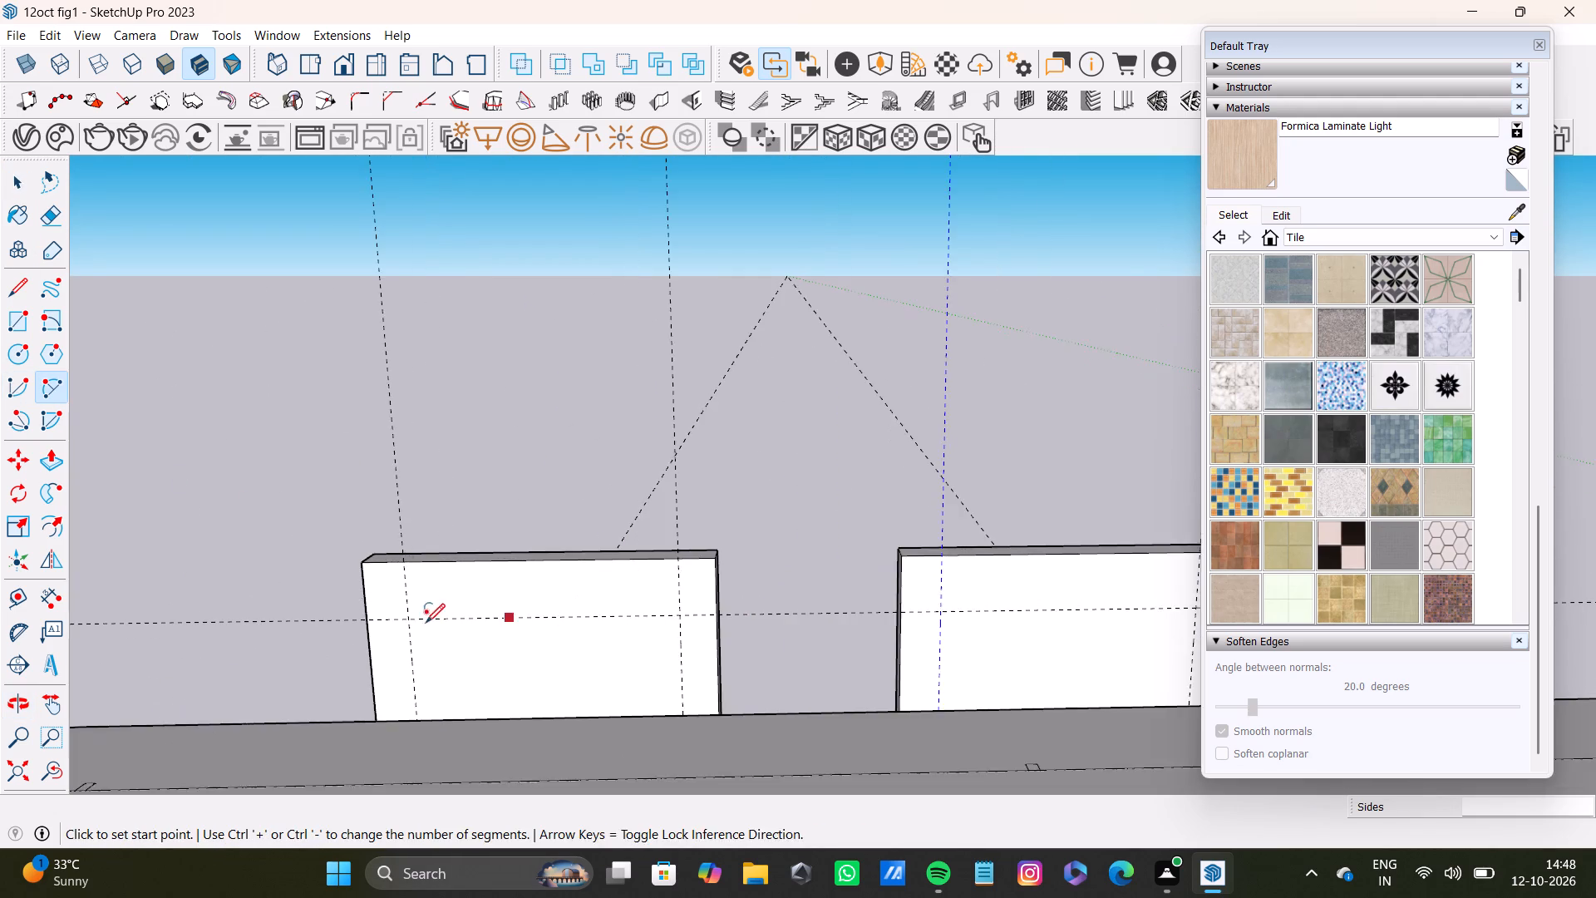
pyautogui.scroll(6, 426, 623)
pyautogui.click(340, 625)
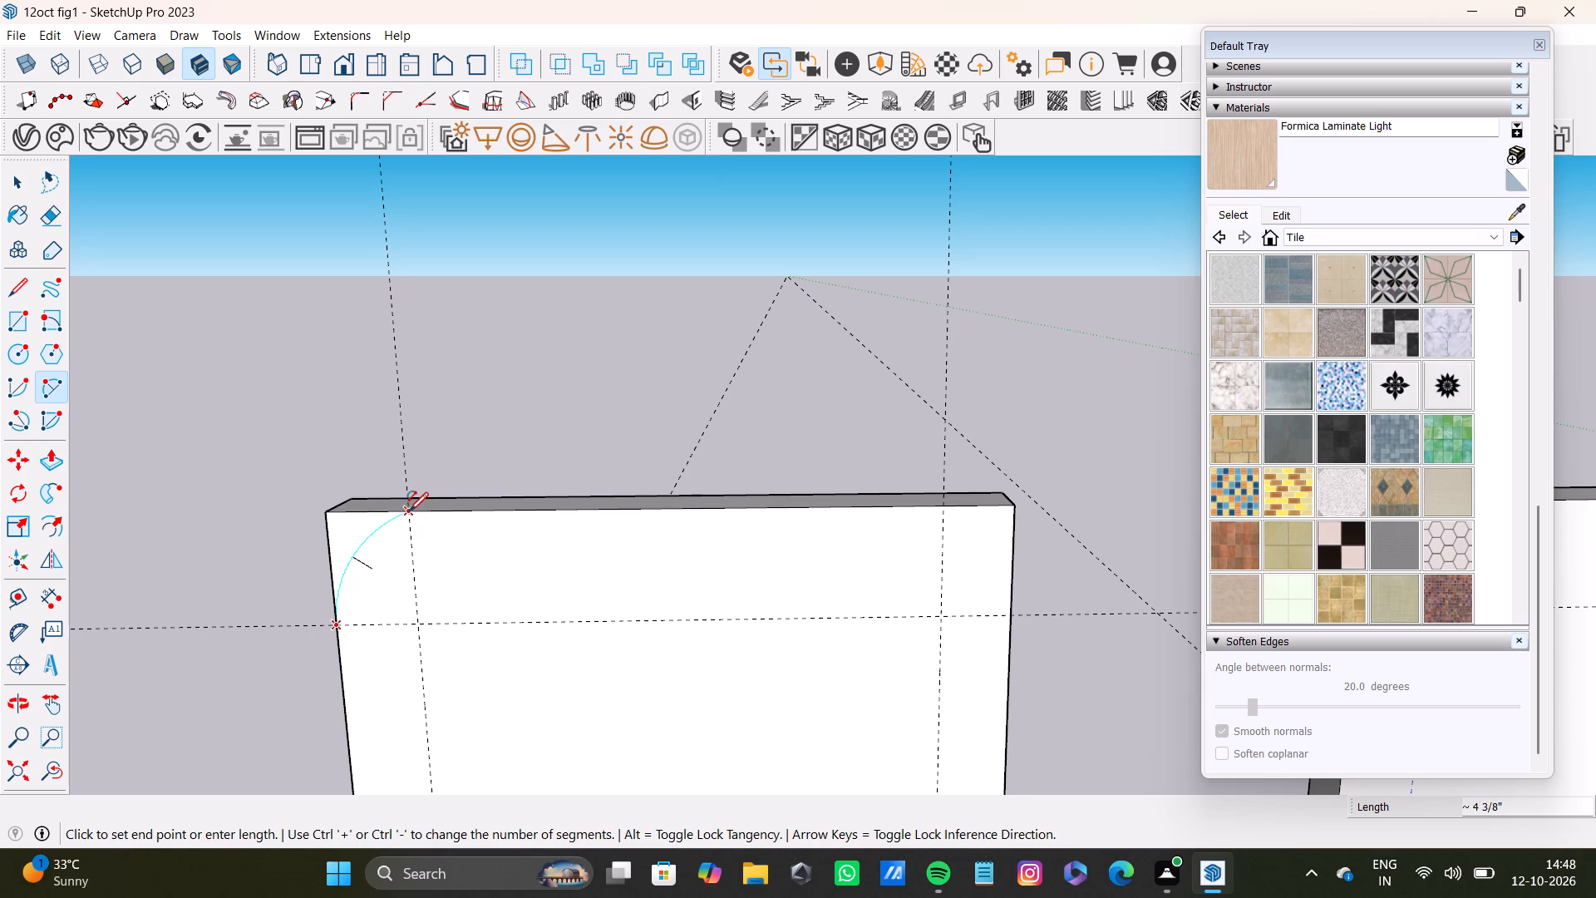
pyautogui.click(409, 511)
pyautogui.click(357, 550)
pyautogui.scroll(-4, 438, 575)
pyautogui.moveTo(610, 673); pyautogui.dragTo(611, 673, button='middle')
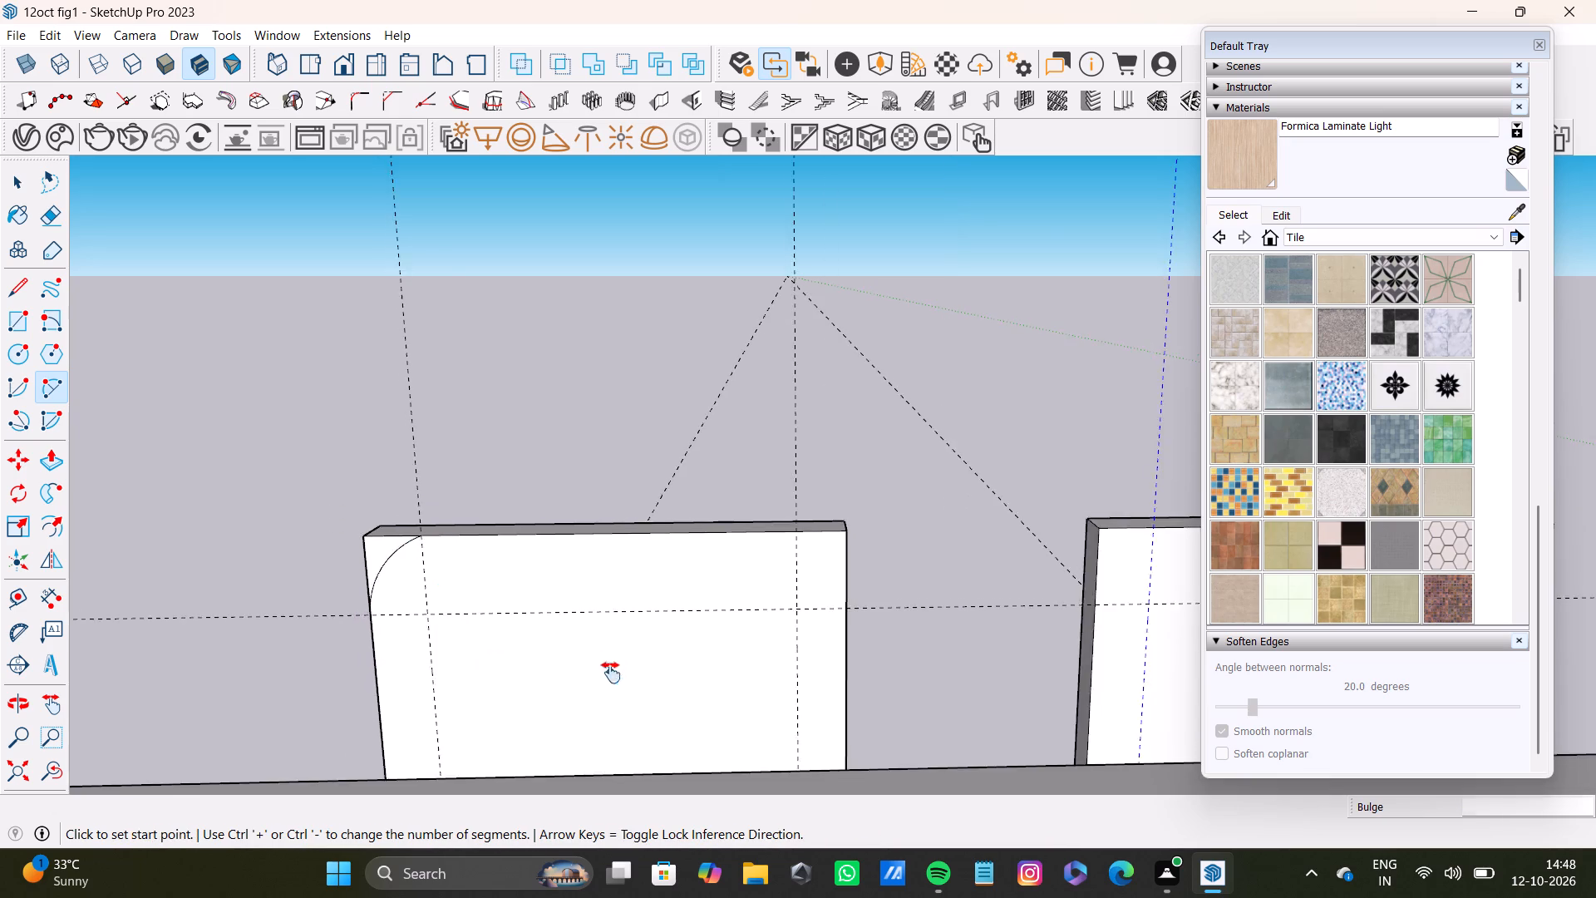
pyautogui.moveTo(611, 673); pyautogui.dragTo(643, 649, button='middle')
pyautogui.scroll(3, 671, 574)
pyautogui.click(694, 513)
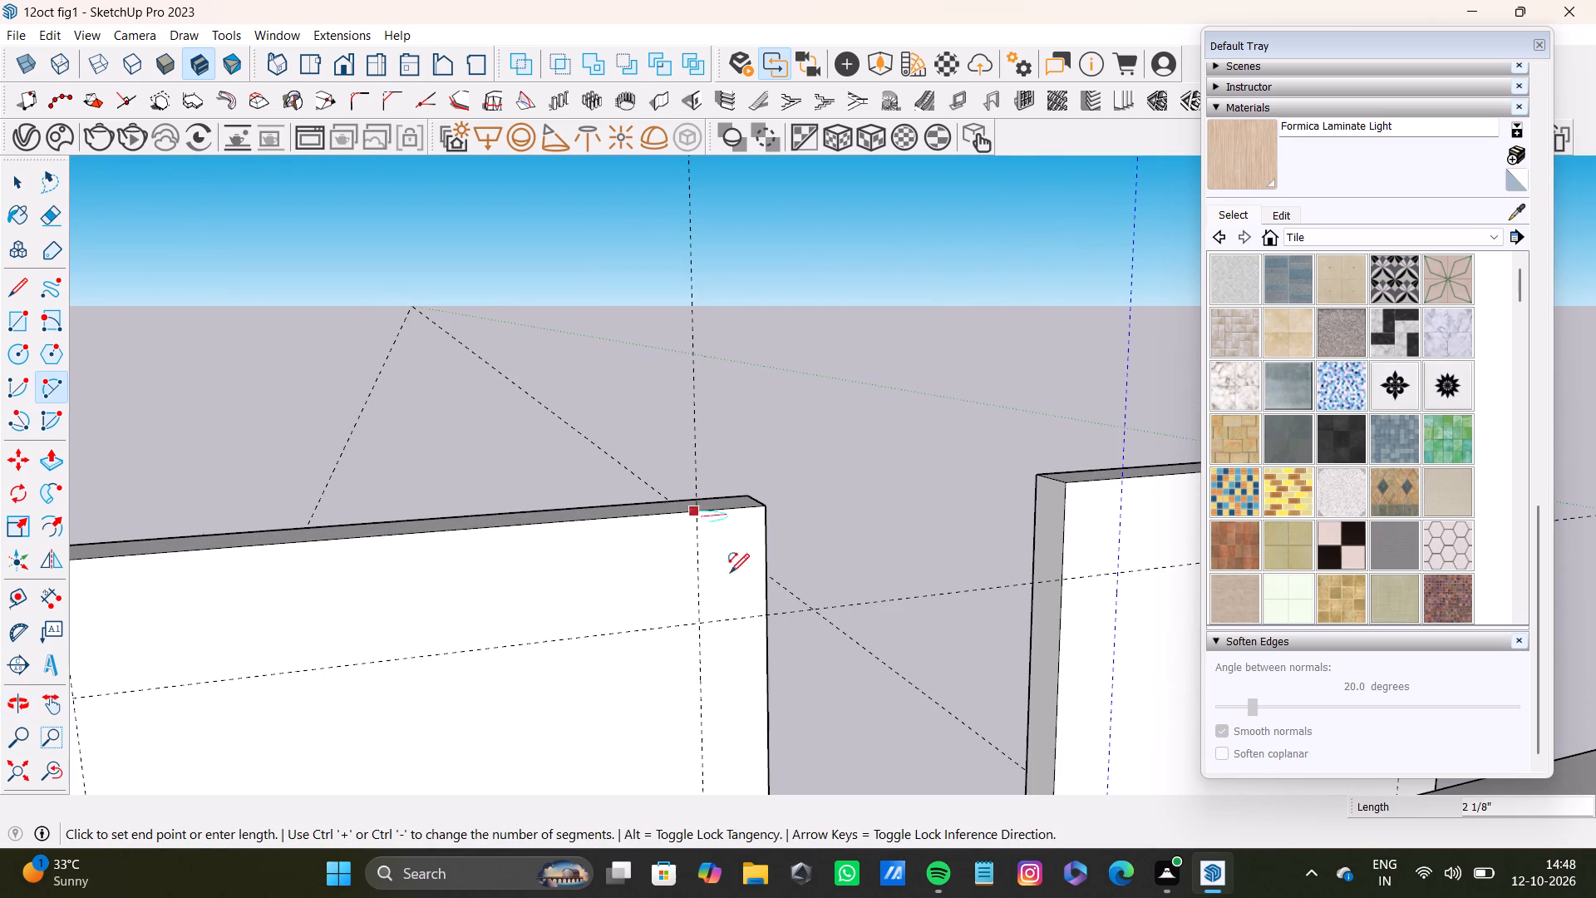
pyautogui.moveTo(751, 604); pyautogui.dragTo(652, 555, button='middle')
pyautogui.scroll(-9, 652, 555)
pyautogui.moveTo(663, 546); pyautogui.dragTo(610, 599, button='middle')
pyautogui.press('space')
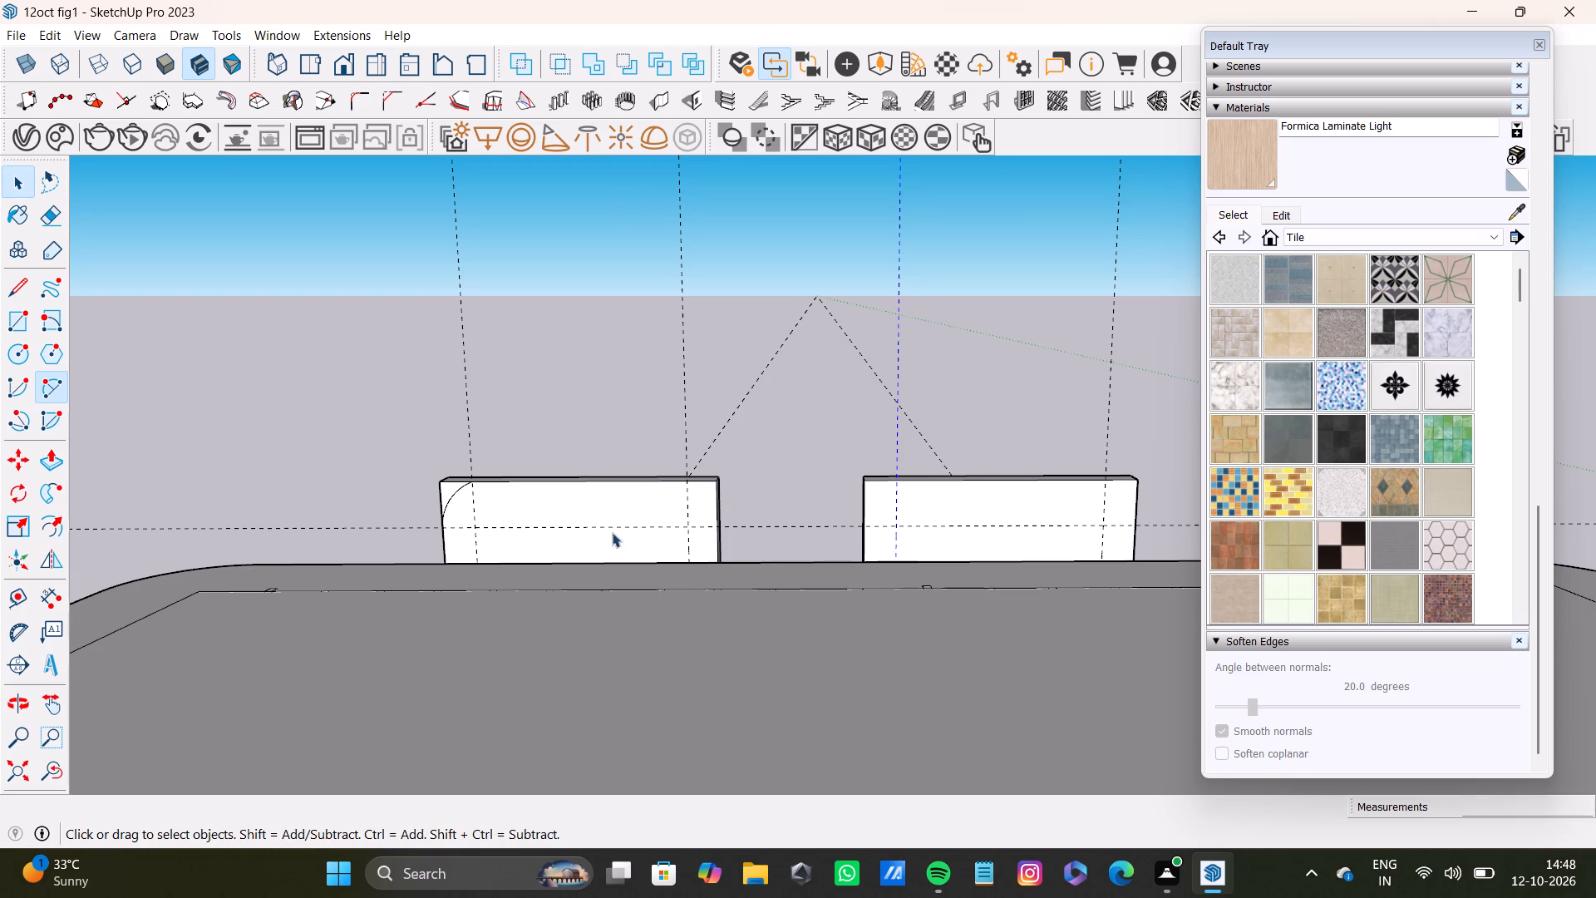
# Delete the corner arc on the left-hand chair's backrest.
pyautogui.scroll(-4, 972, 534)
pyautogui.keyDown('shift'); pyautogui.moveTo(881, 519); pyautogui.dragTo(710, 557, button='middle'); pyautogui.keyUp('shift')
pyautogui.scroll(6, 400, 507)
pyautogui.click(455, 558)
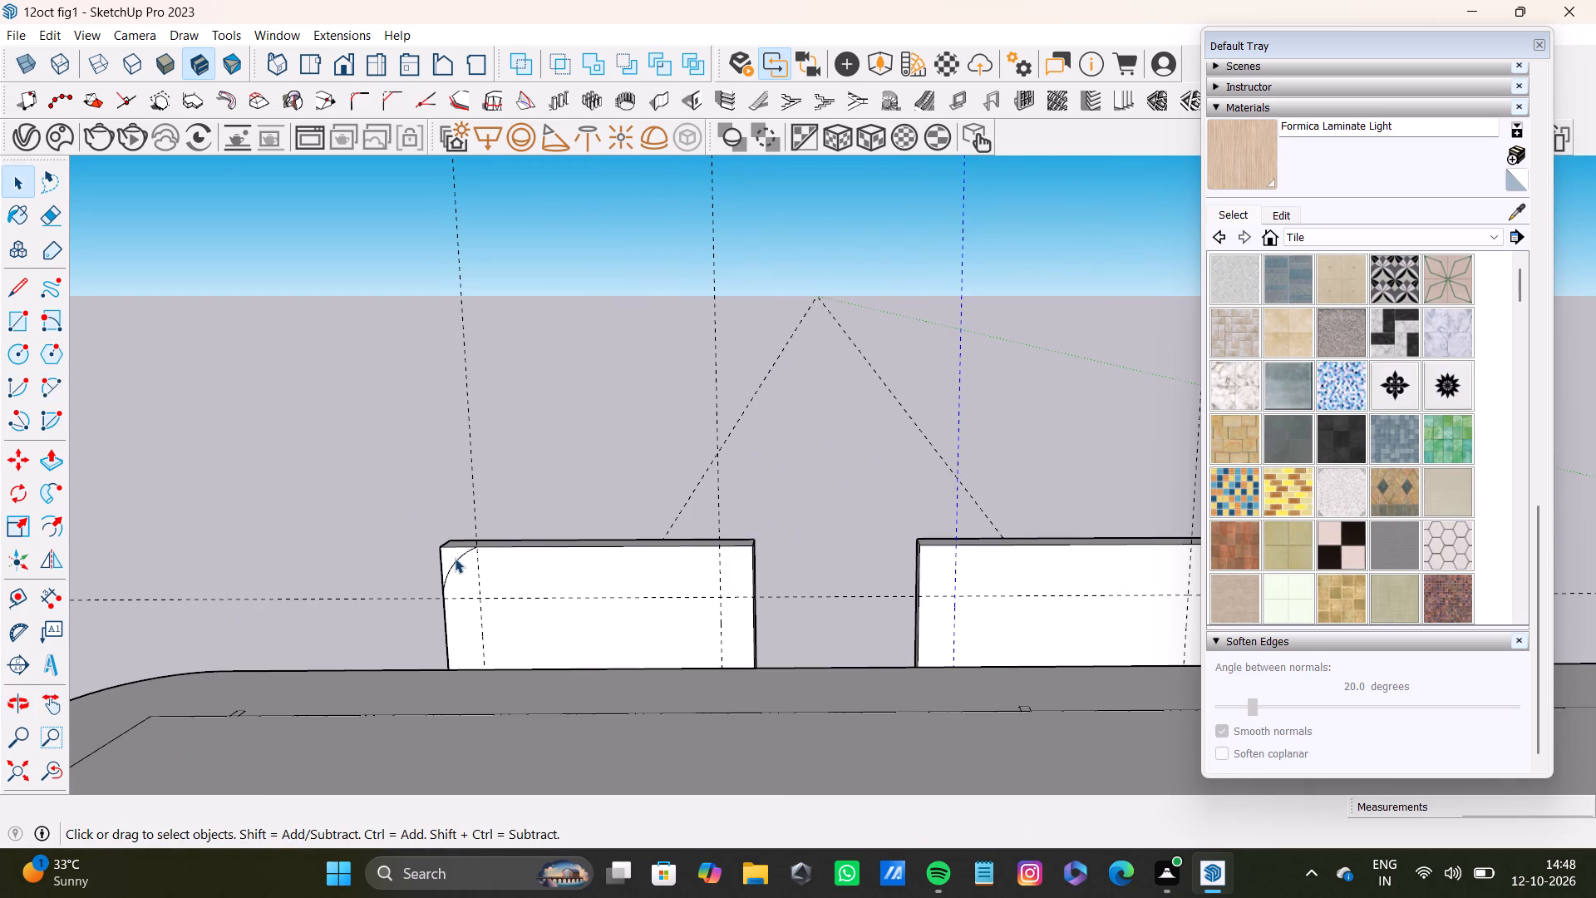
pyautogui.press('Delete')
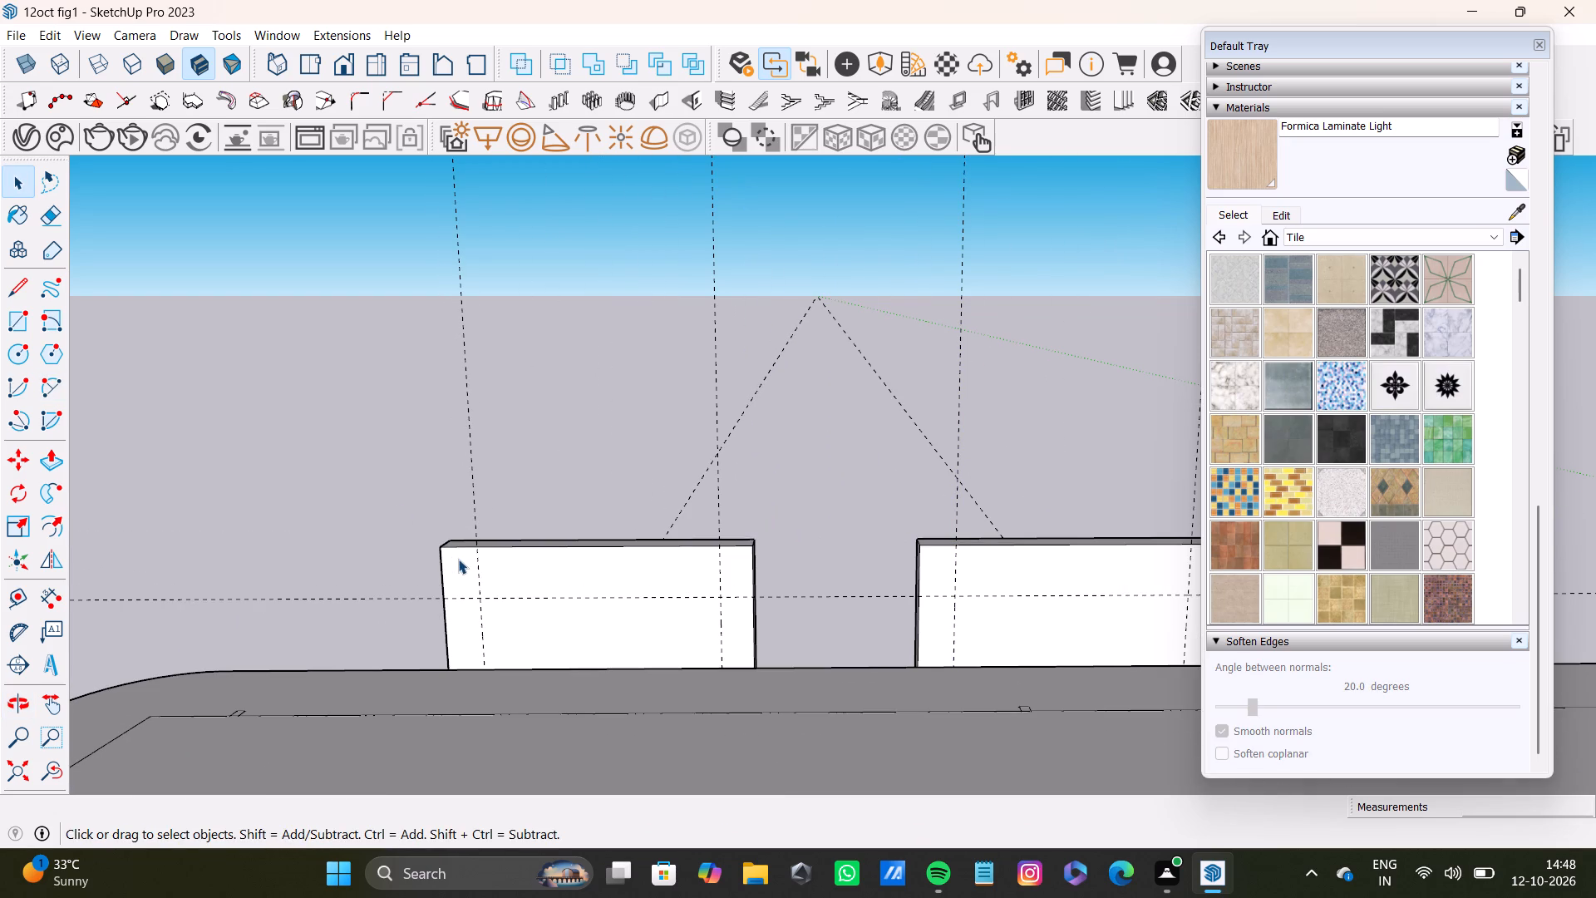
# Delete the two vertical guides crossing the left-hand chair's backrest.
pyautogui.click(475, 578)
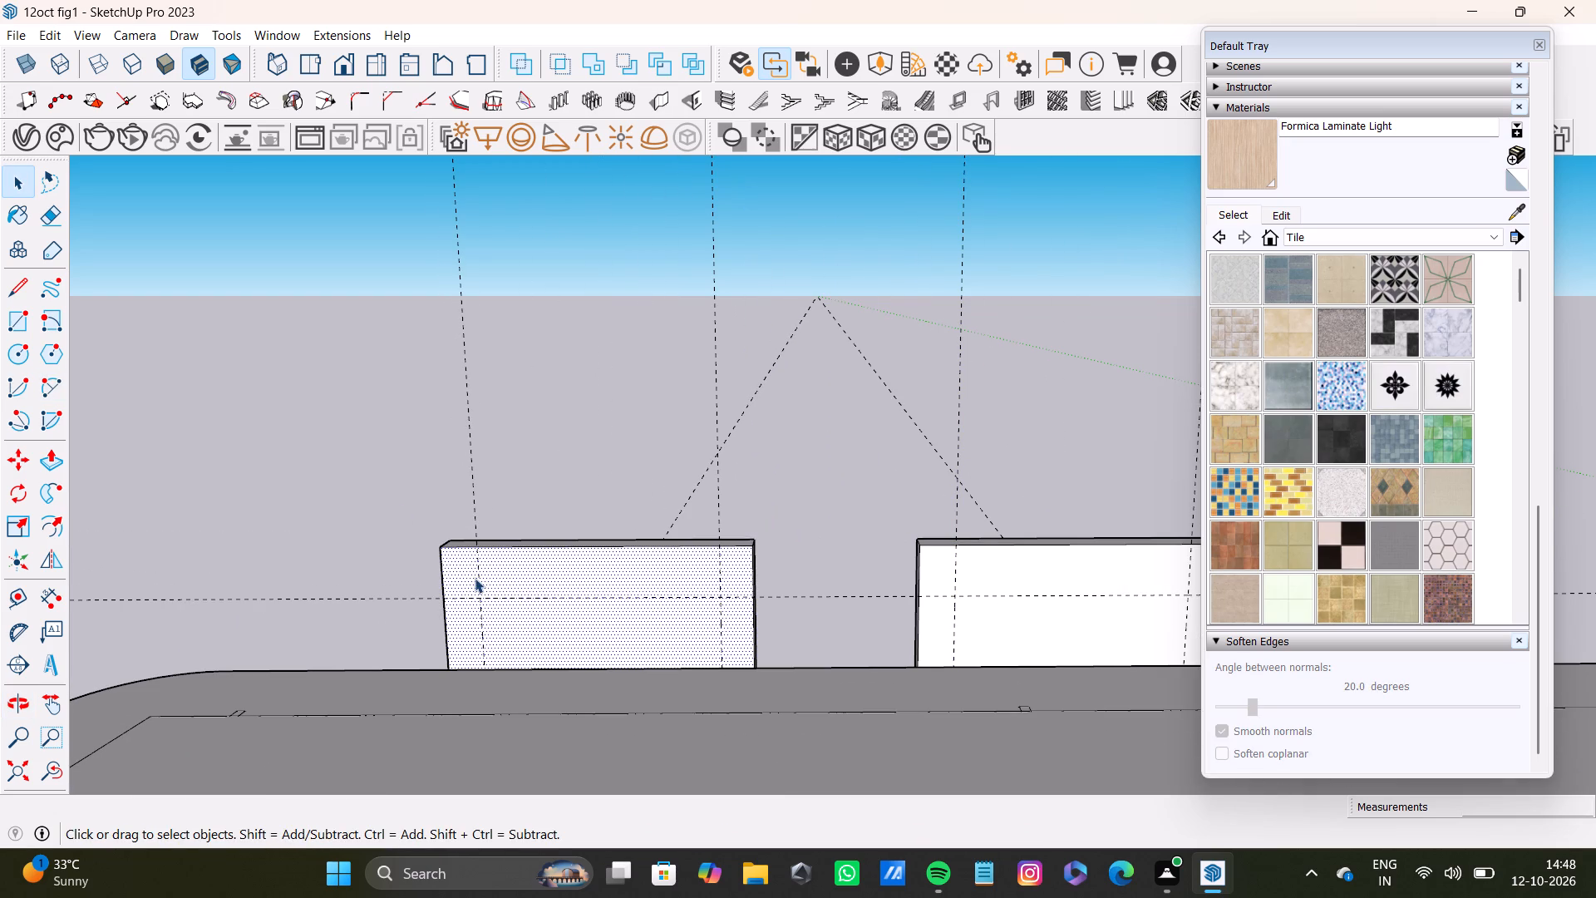
pyautogui.click(480, 593)
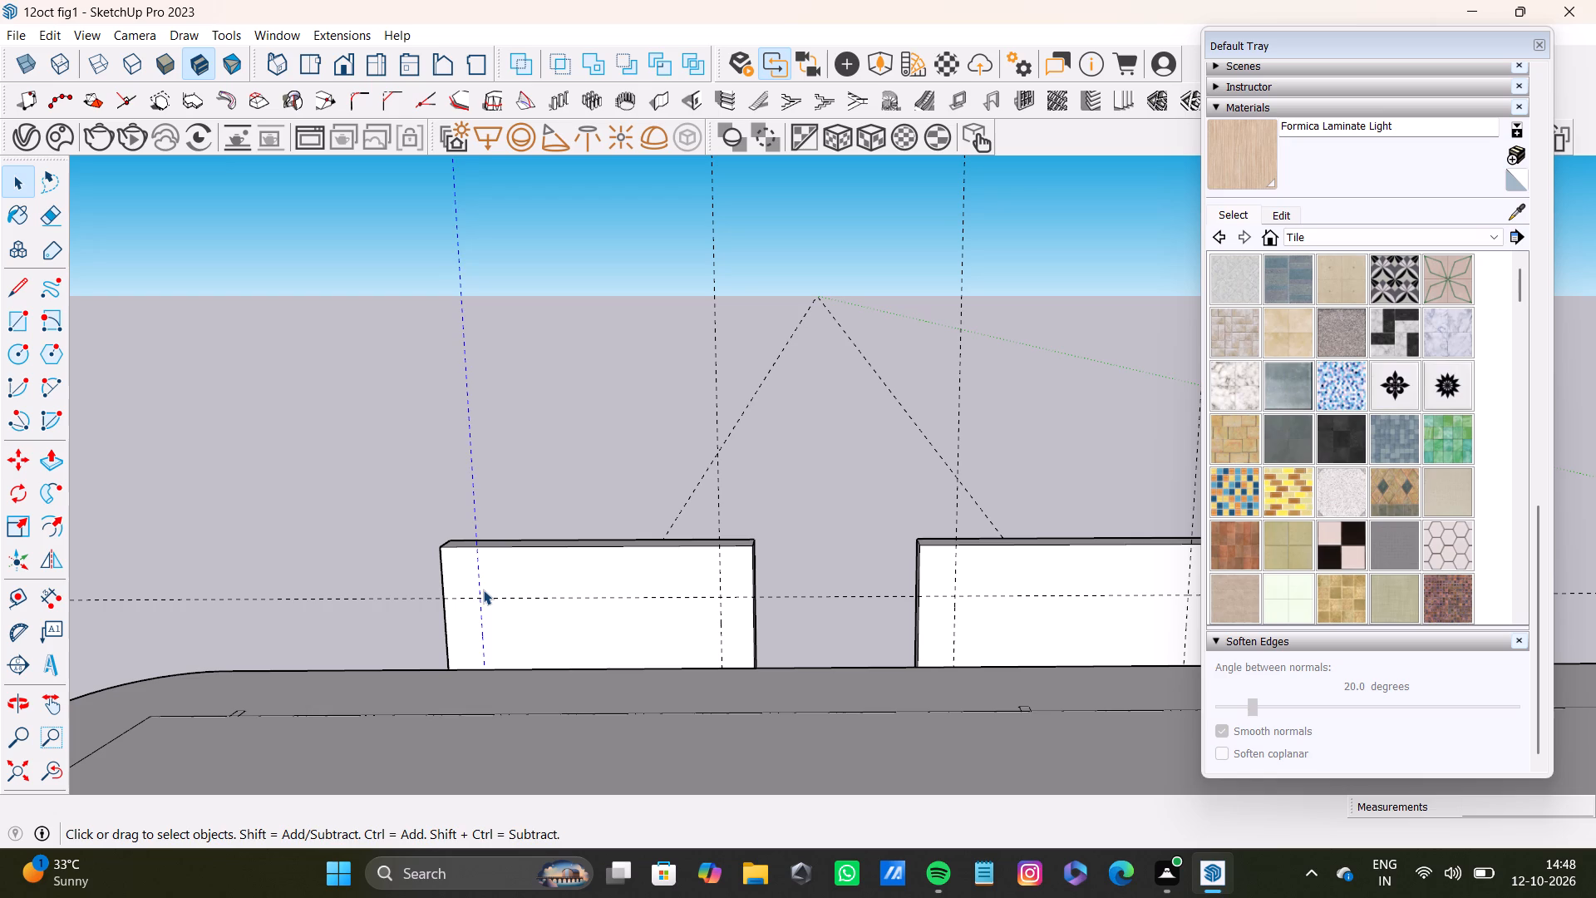
pyautogui.press('Delete')
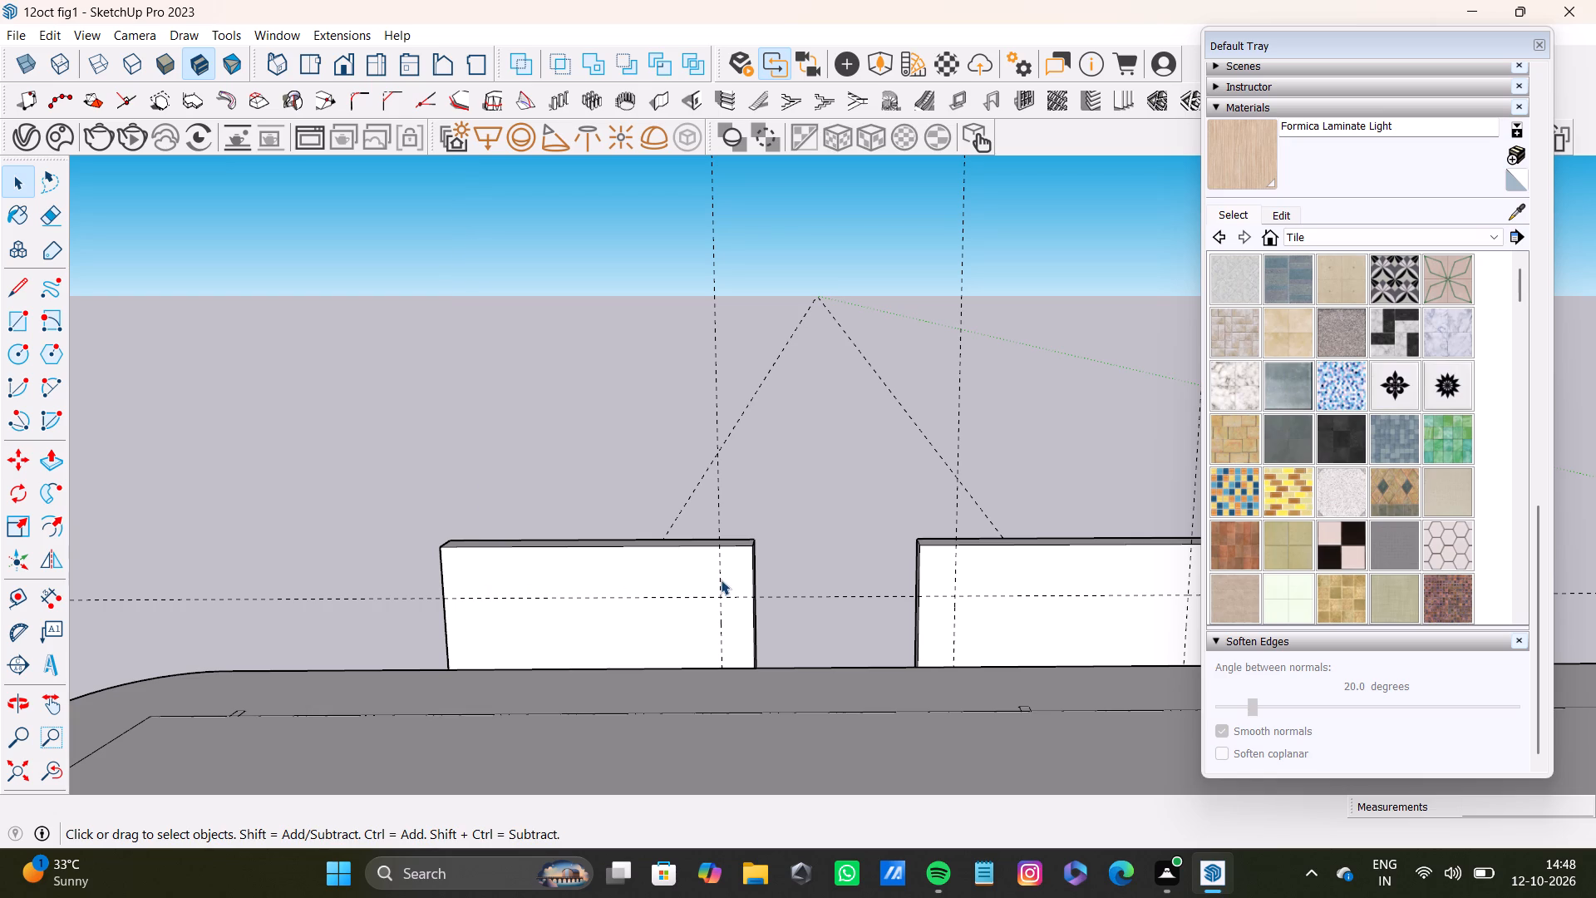
pyautogui.click(721, 580)
pyautogui.press('Delete')
# Delete the two vertical guides crossing the right-hand chair's backrest.
pyautogui.scroll(-3, 755, 535)
pyautogui.keyDown('shift'); pyautogui.moveTo(833, 604); pyautogui.dragTo(645, 570, button='middle'); pyautogui.keyUp('shift')
pyautogui.scroll(3, 1081, 556)
pyautogui.scroll(5, 648, 559)
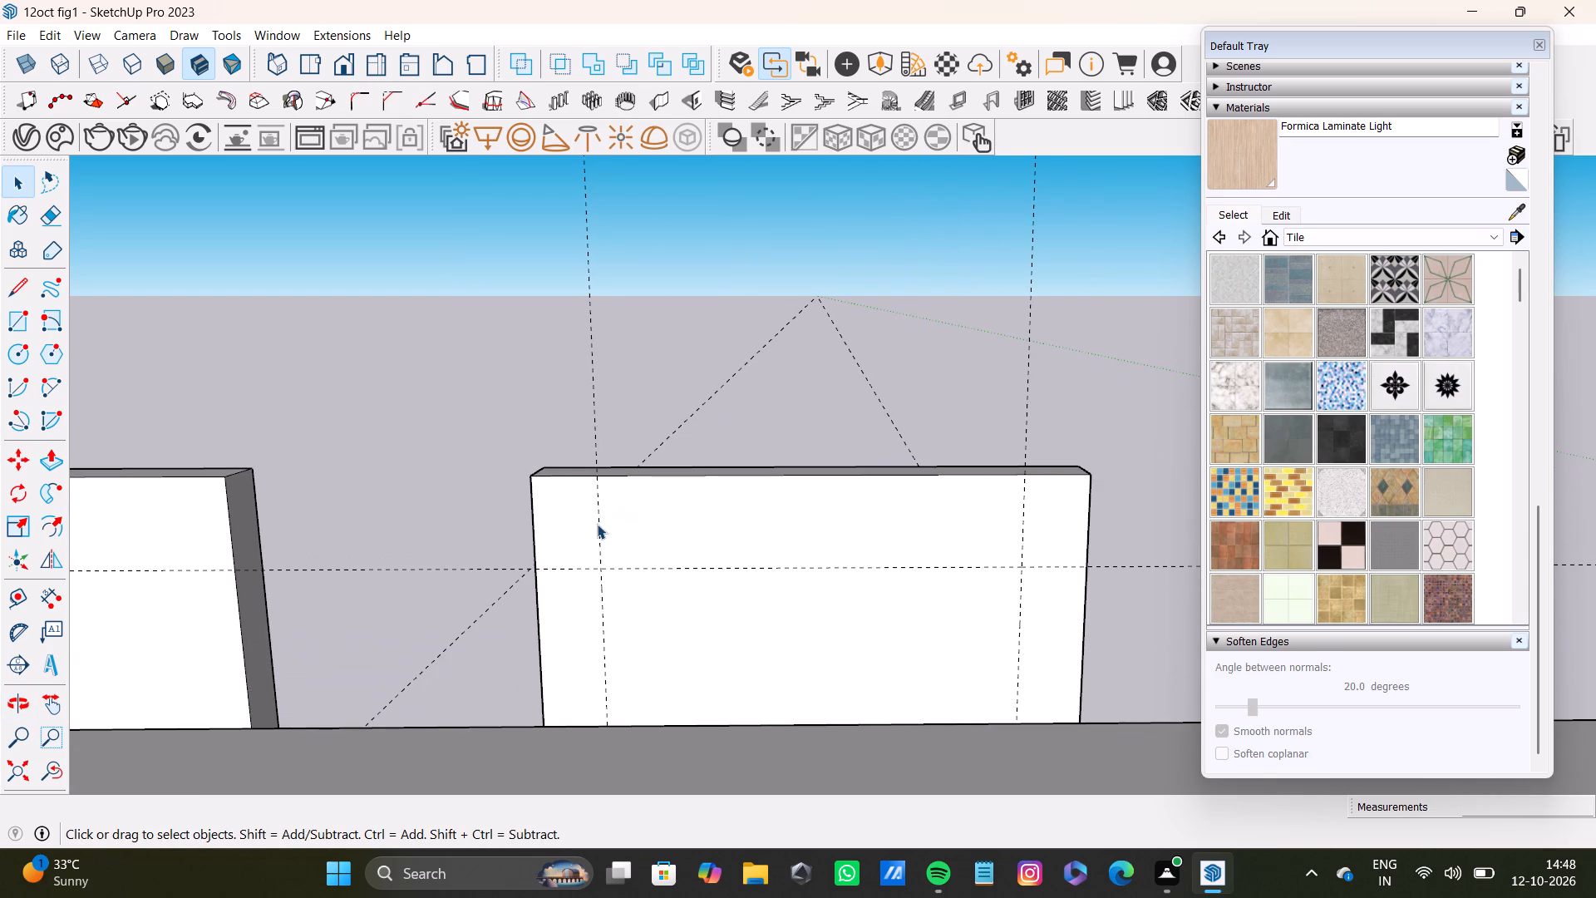
pyautogui.click(597, 524)
pyautogui.press('Delete')
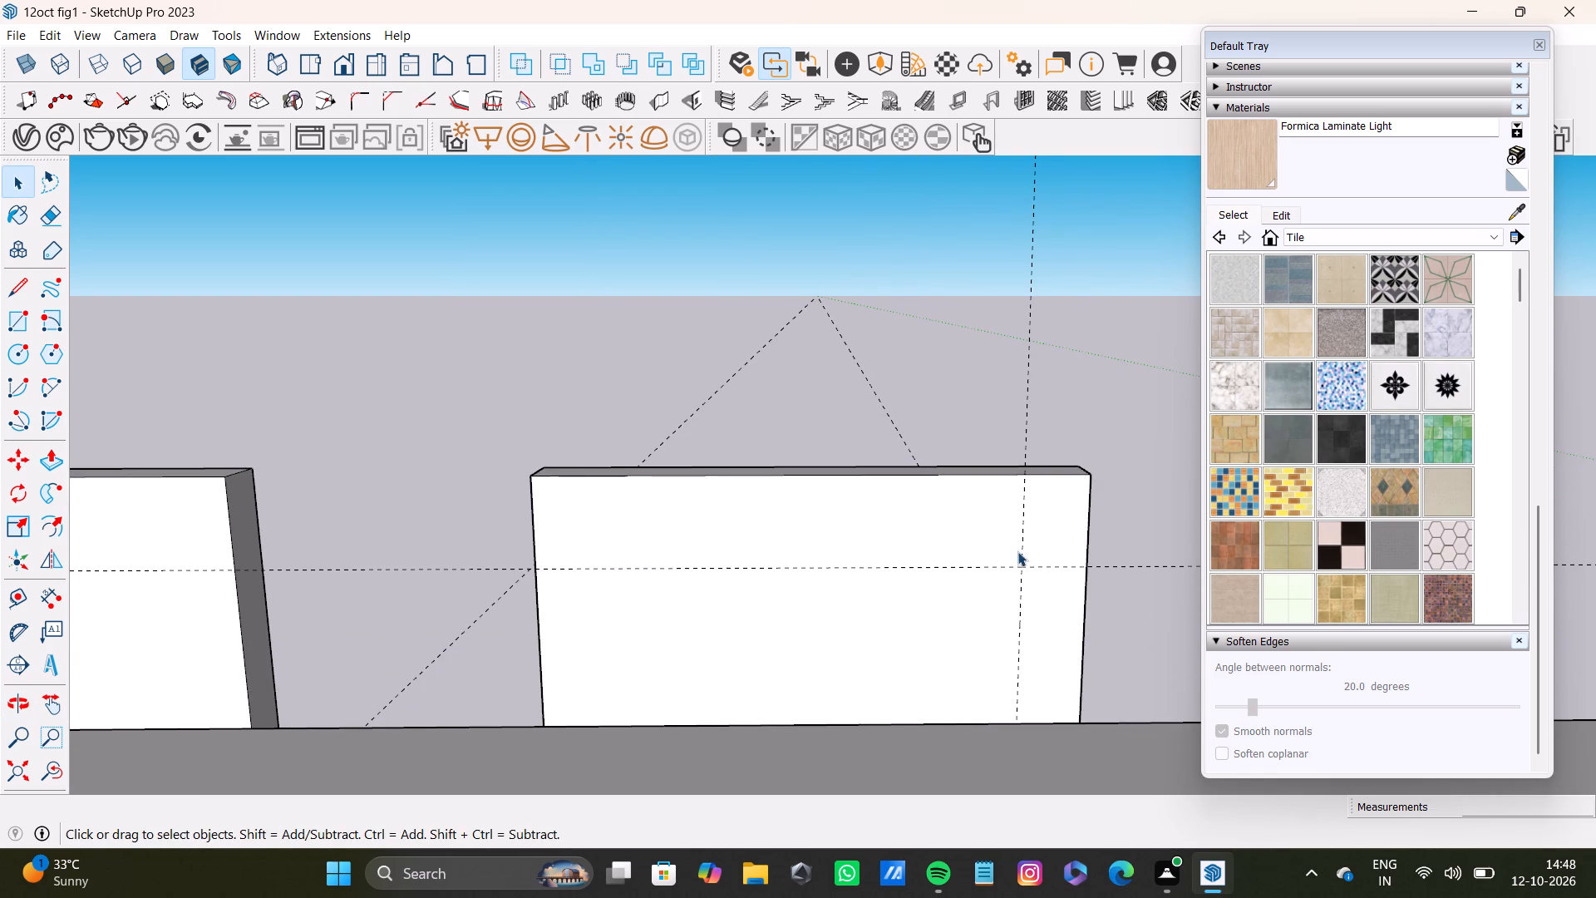
pyautogui.click(1019, 553)
pyautogui.click(1021, 555)
pyautogui.press('Delete')
# Place vertical guides on the left-hand chair's backrest, about 3 7/16" in from its outer side edge and 3 1/4" in from its inner one.
pyautogui.scroll(-18, 1021, 555)
pyautogui.keyDown('shift'); pyautogui.moveTo(717, 527); pyautogui.dragTo(804, 629, button='middle'); pyautogui.keyUp('shift')
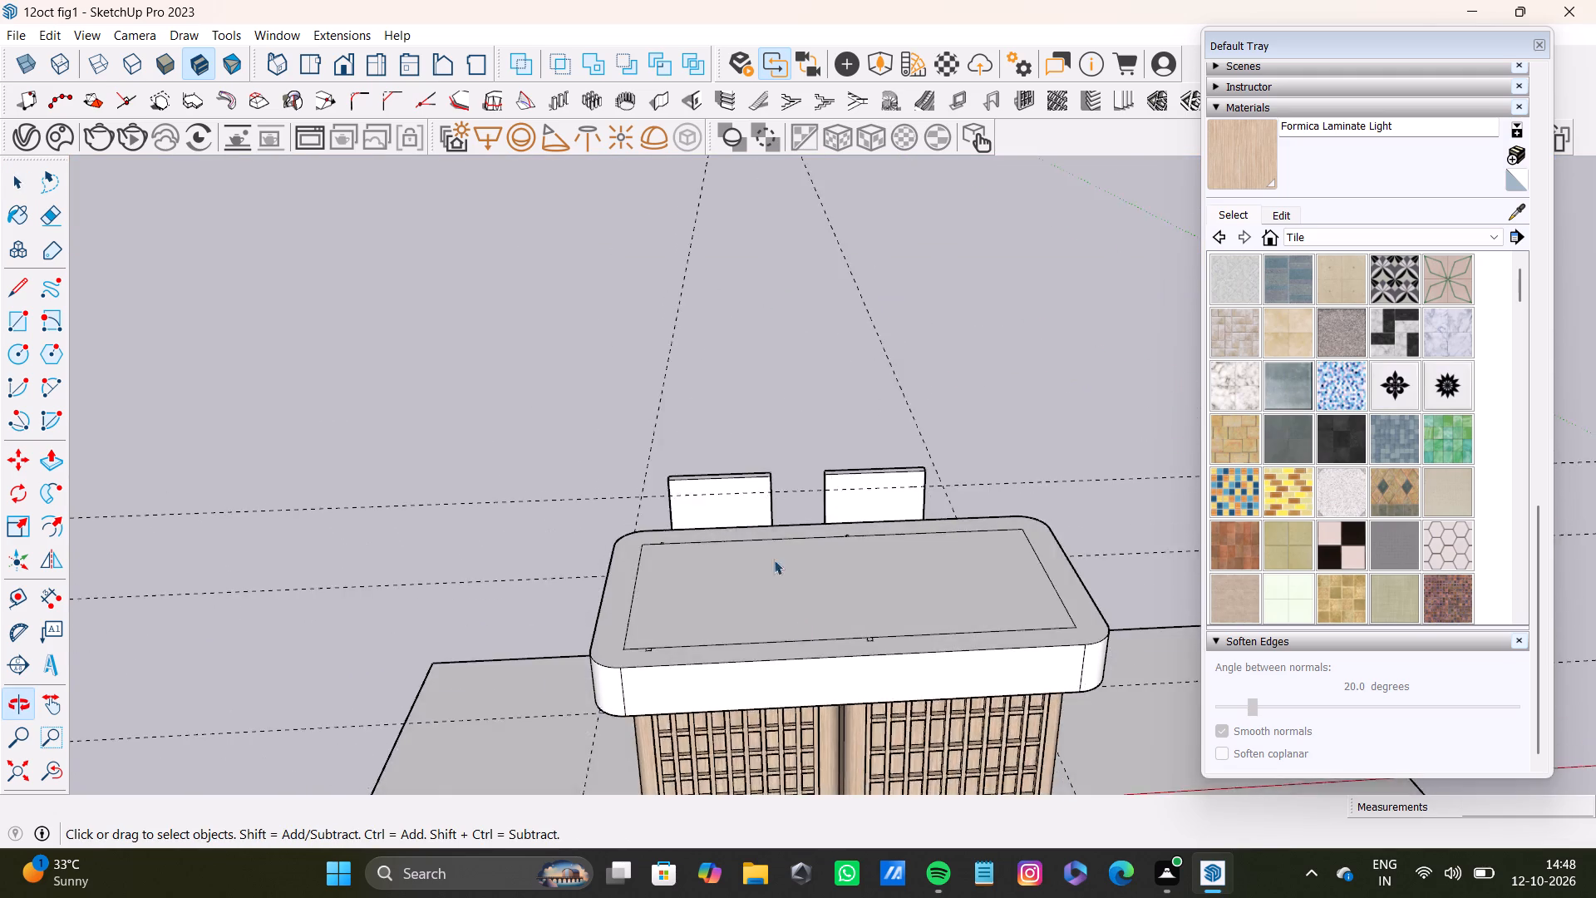
pyautogui.scroll(9, 749, 518)
pyautogui.moveTo(762, 521); pyautogui.dragTo(682, 502, button='middle')
pyautogui.scroll(-4, 682, 502)
pyautogui.moveTo(953, 598); pyautogui.dragTo(712, 545, button='middle')
pyautogui.scroll(-8, 726, 540)
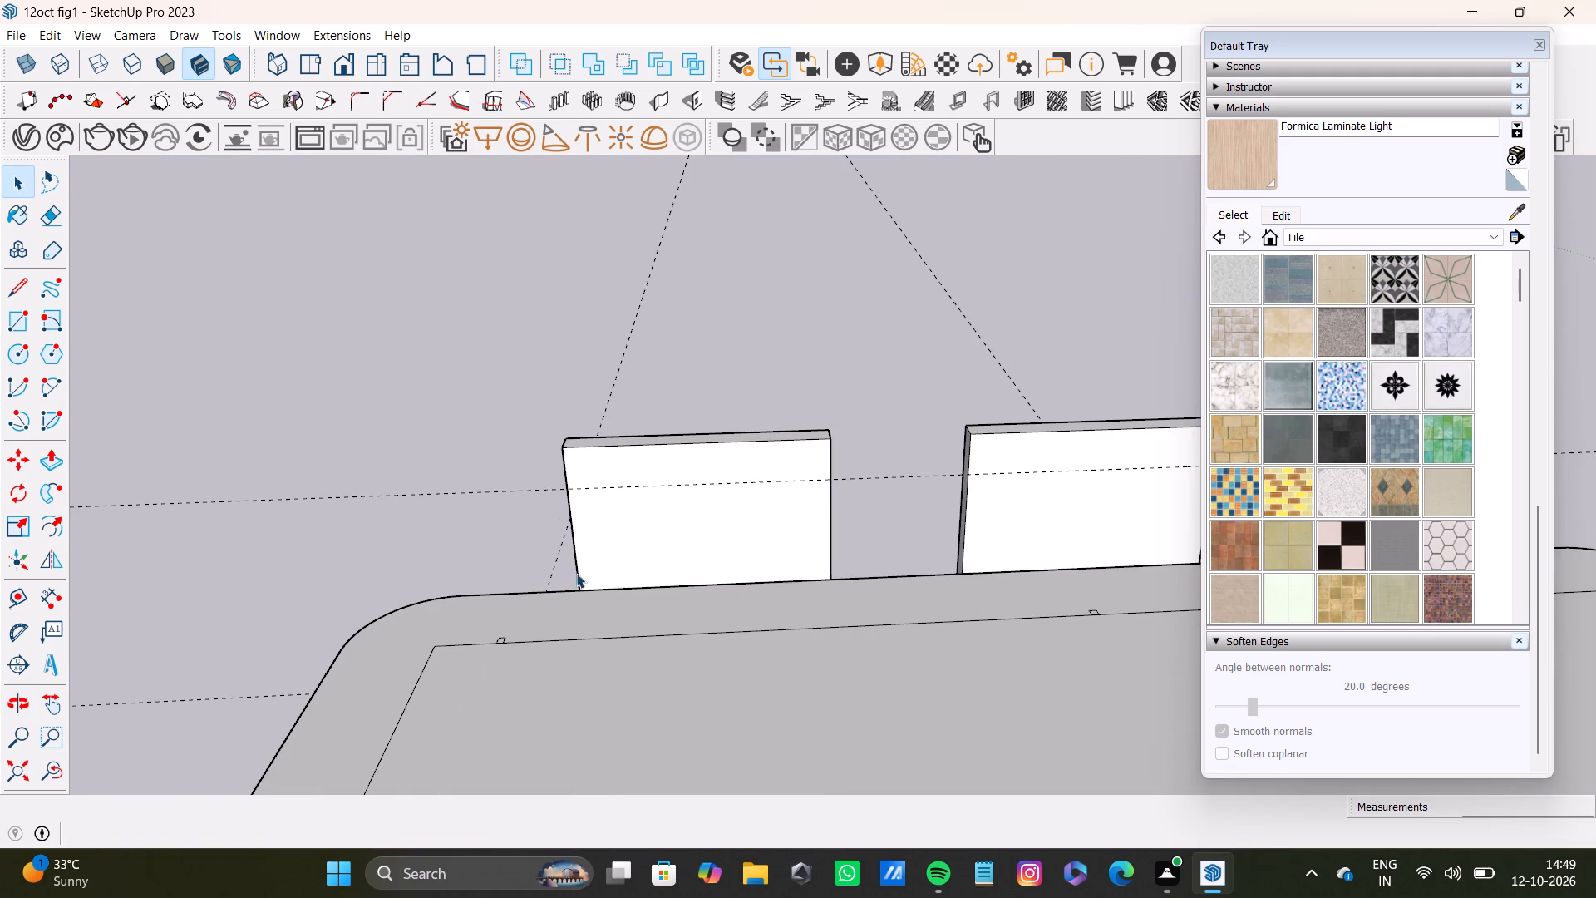
pyautogui.scroll(-5, 576, 573)
pyautogui.moveTo(873, 565); pyautogui.dragTo(726, 565, button='middle')
pyautogui.scroll(4, 825, 535)
pyautogui.keyDown('shift'); pyautogui.moveTo(820, 534); pyautogui.dragTo(810, 538, button='middle'); pyautogui.keyUp('shift')
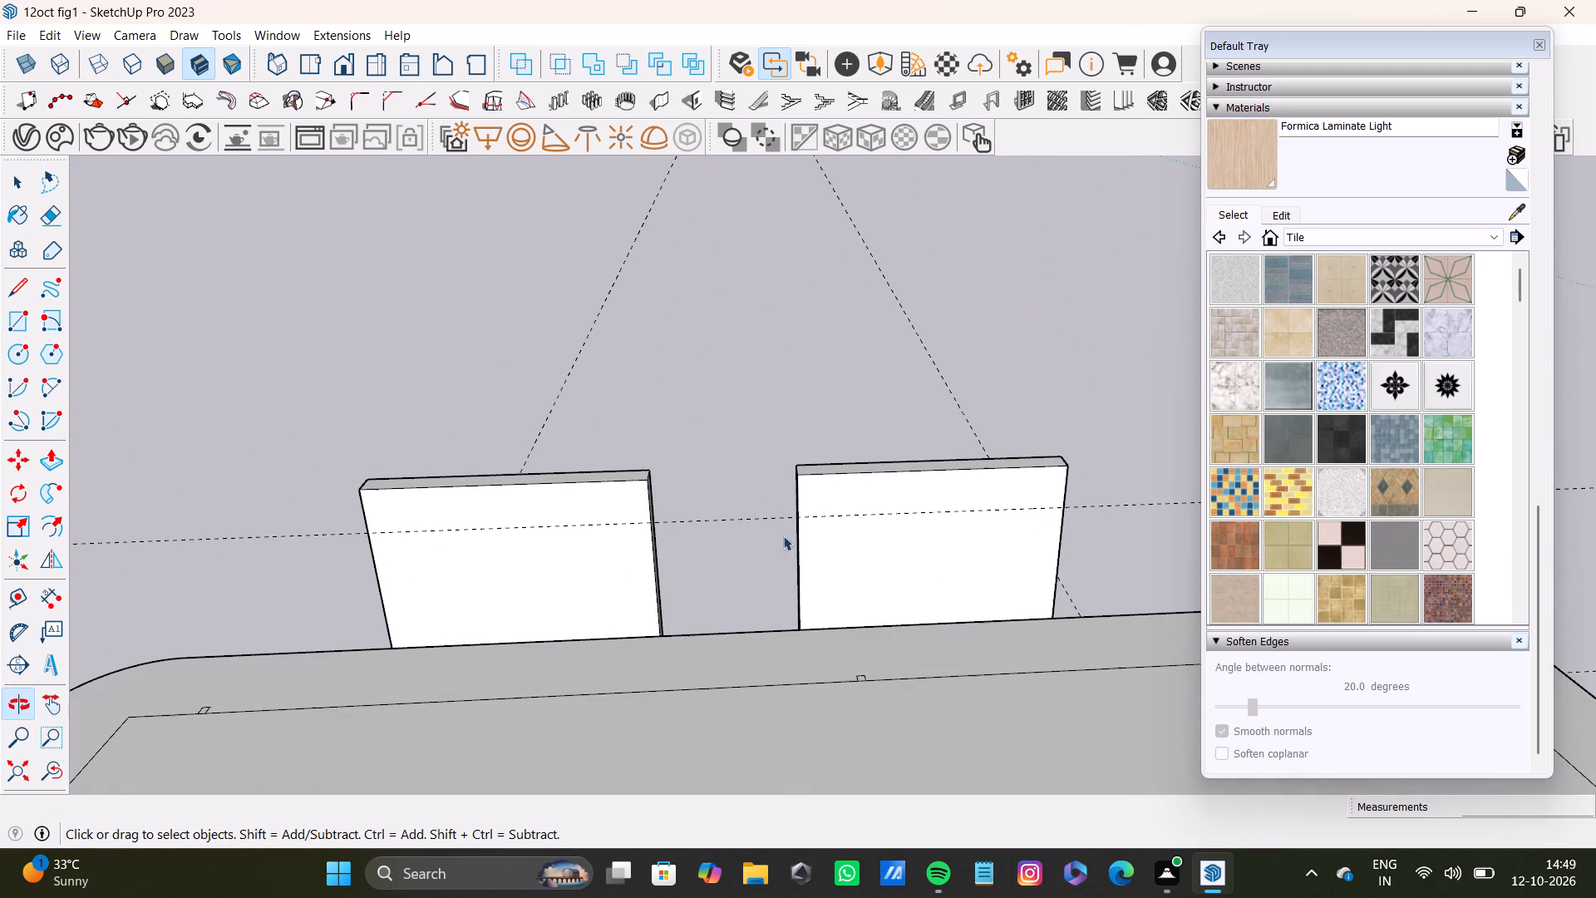
pyautogui.press('t')
pyautogui.scroll(4, 460, 550)
pyautogui.click(343, 615)
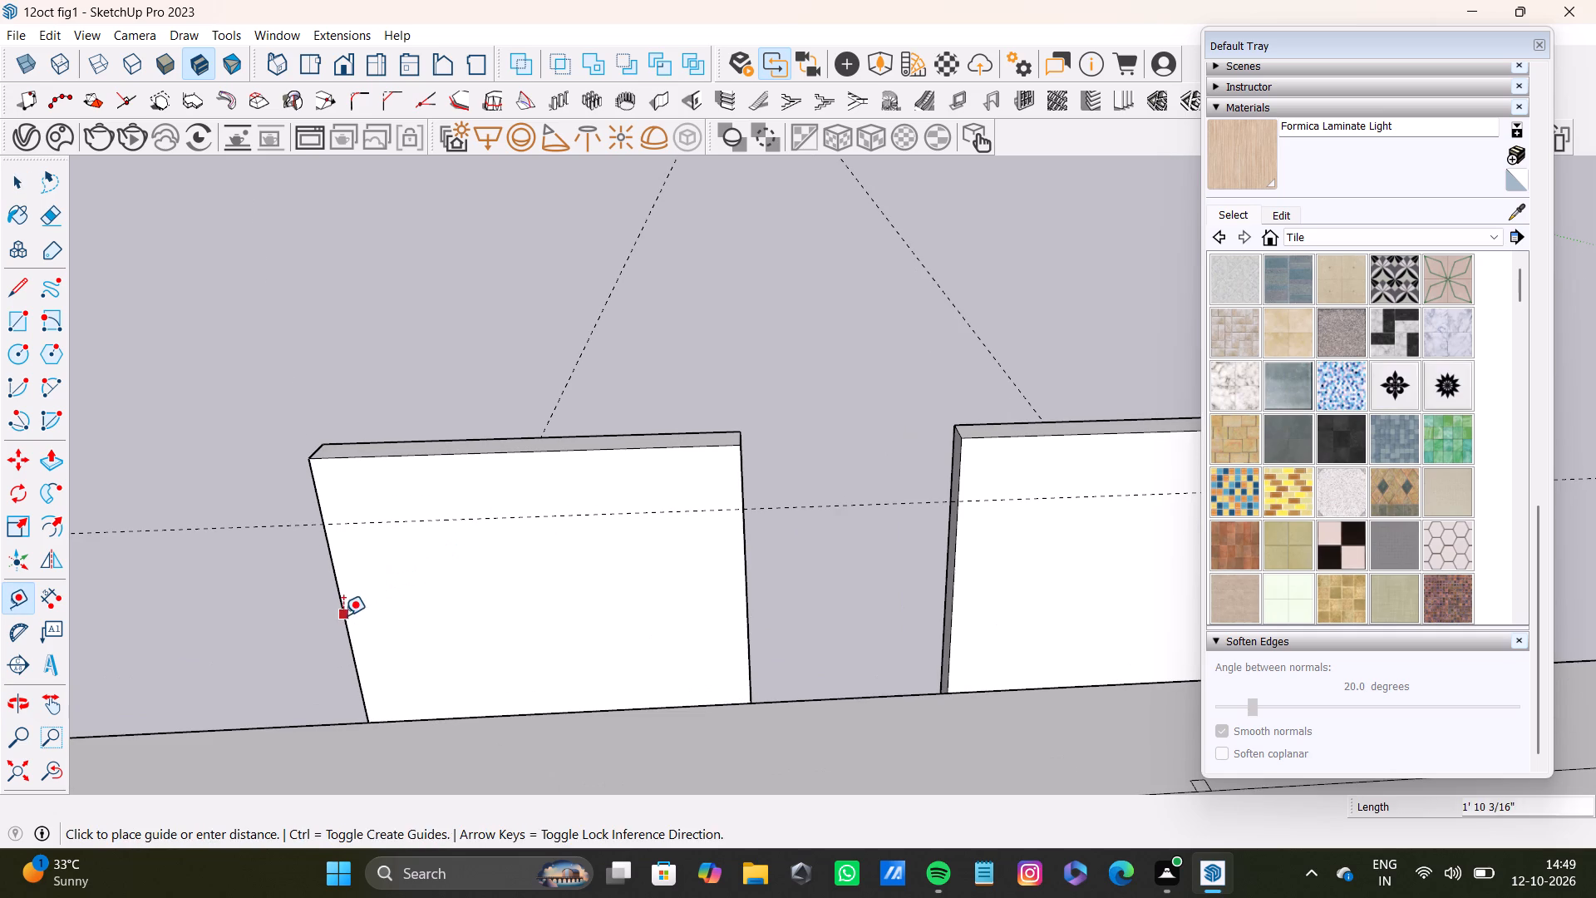
pyautogui.scroll(-3, 439, 609)
pyautogui.moveTo(439, 607); pyautogui.dragTo(434, 559, button='middle')
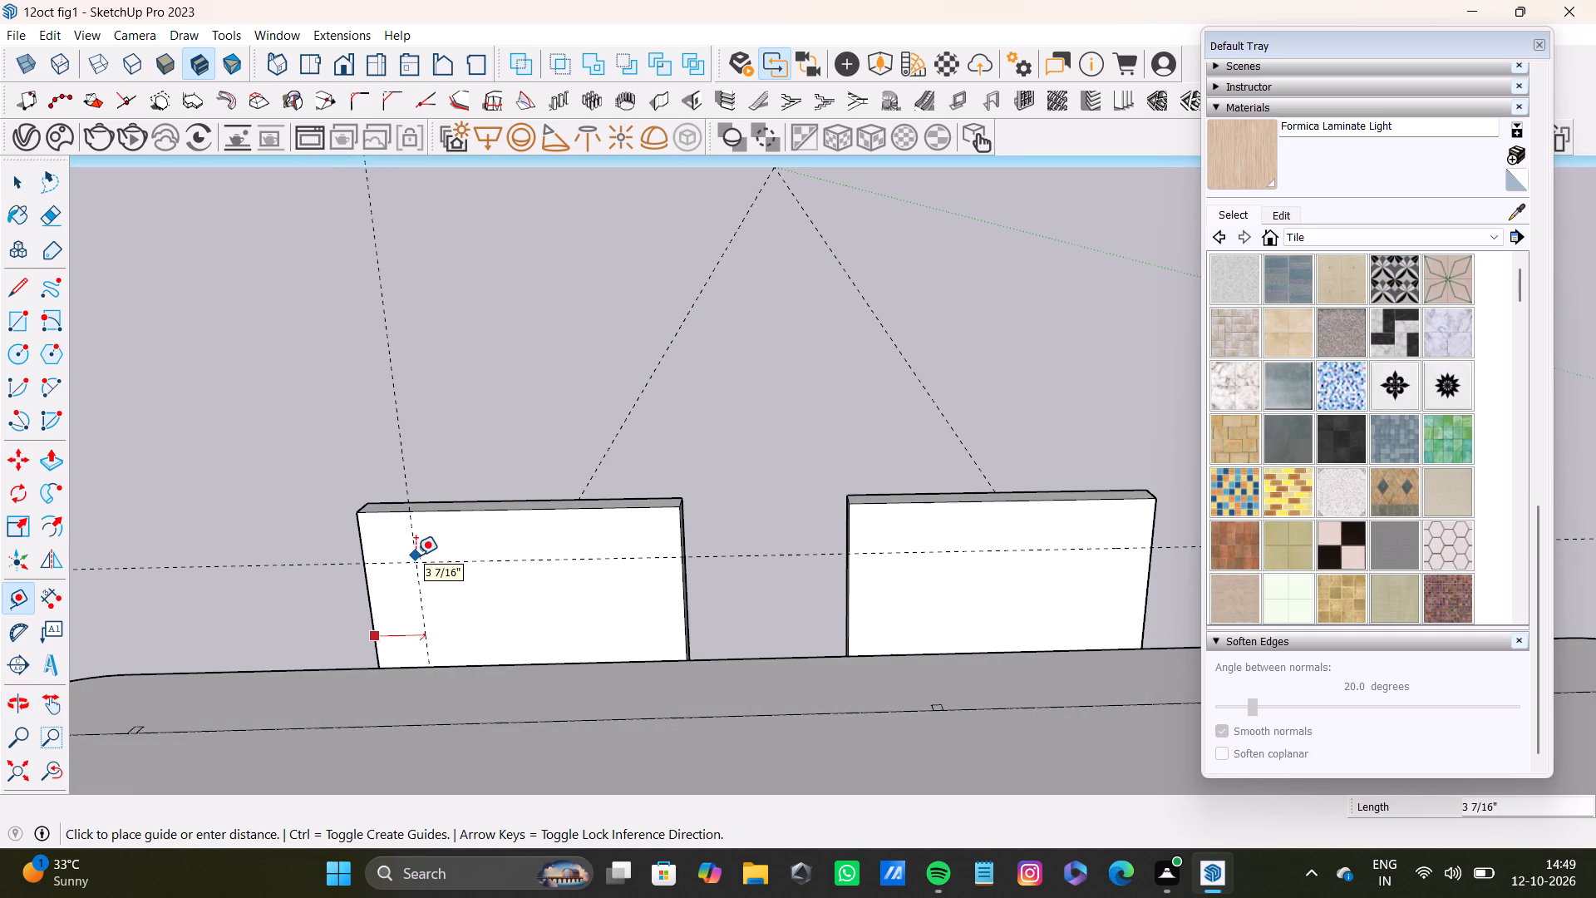
pyautogui.click(416, 555)
pyautogui.click(682, 595)
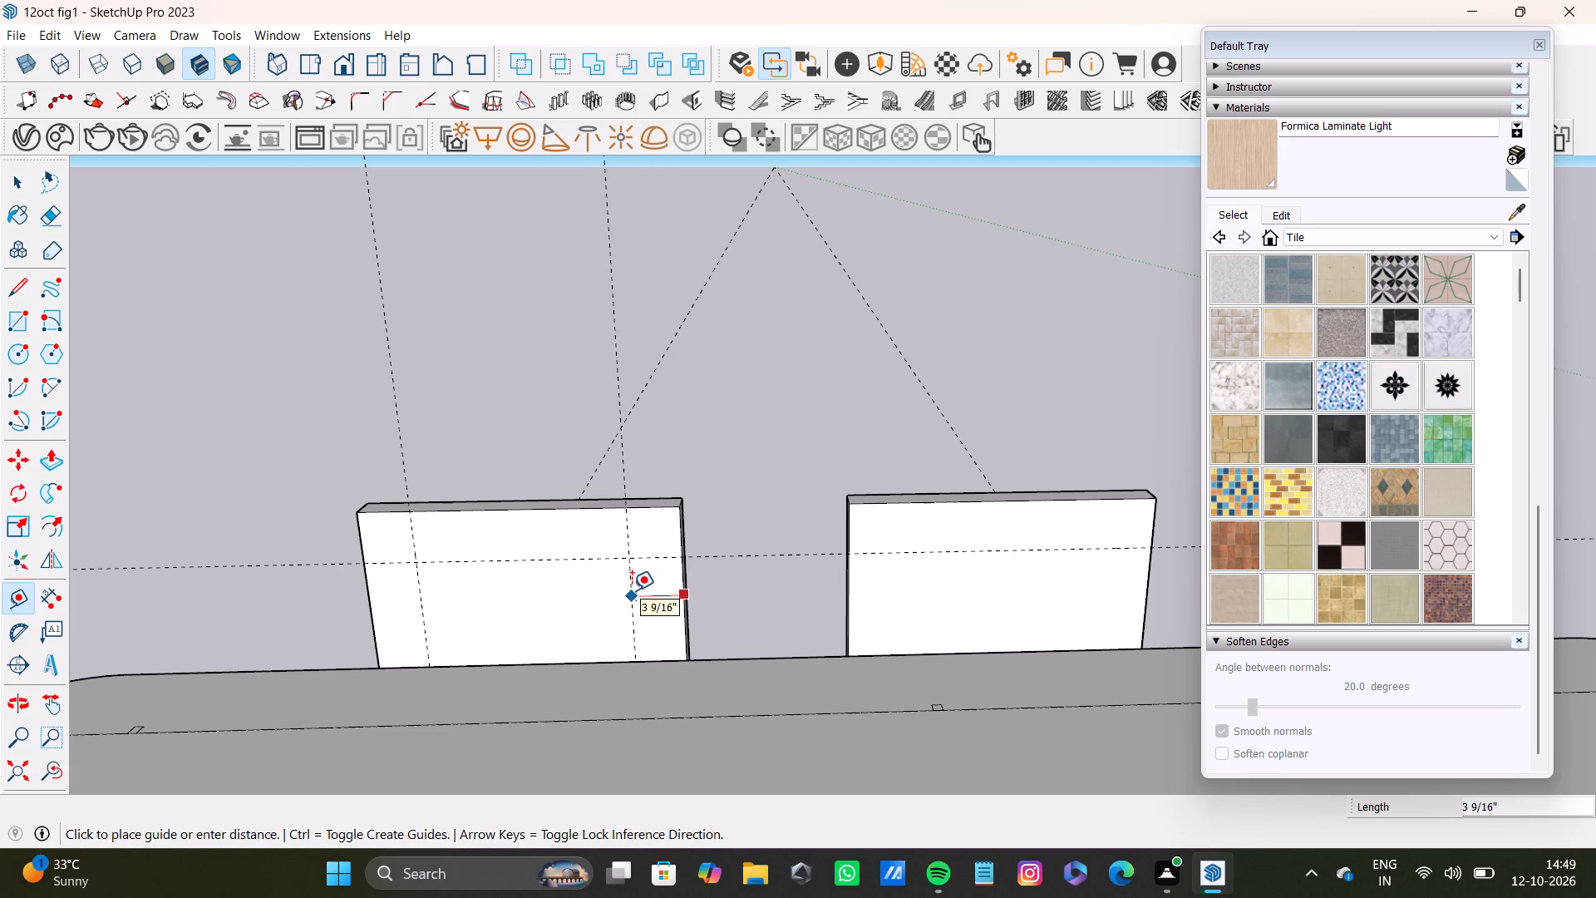
pyautogui.click(636, 594)
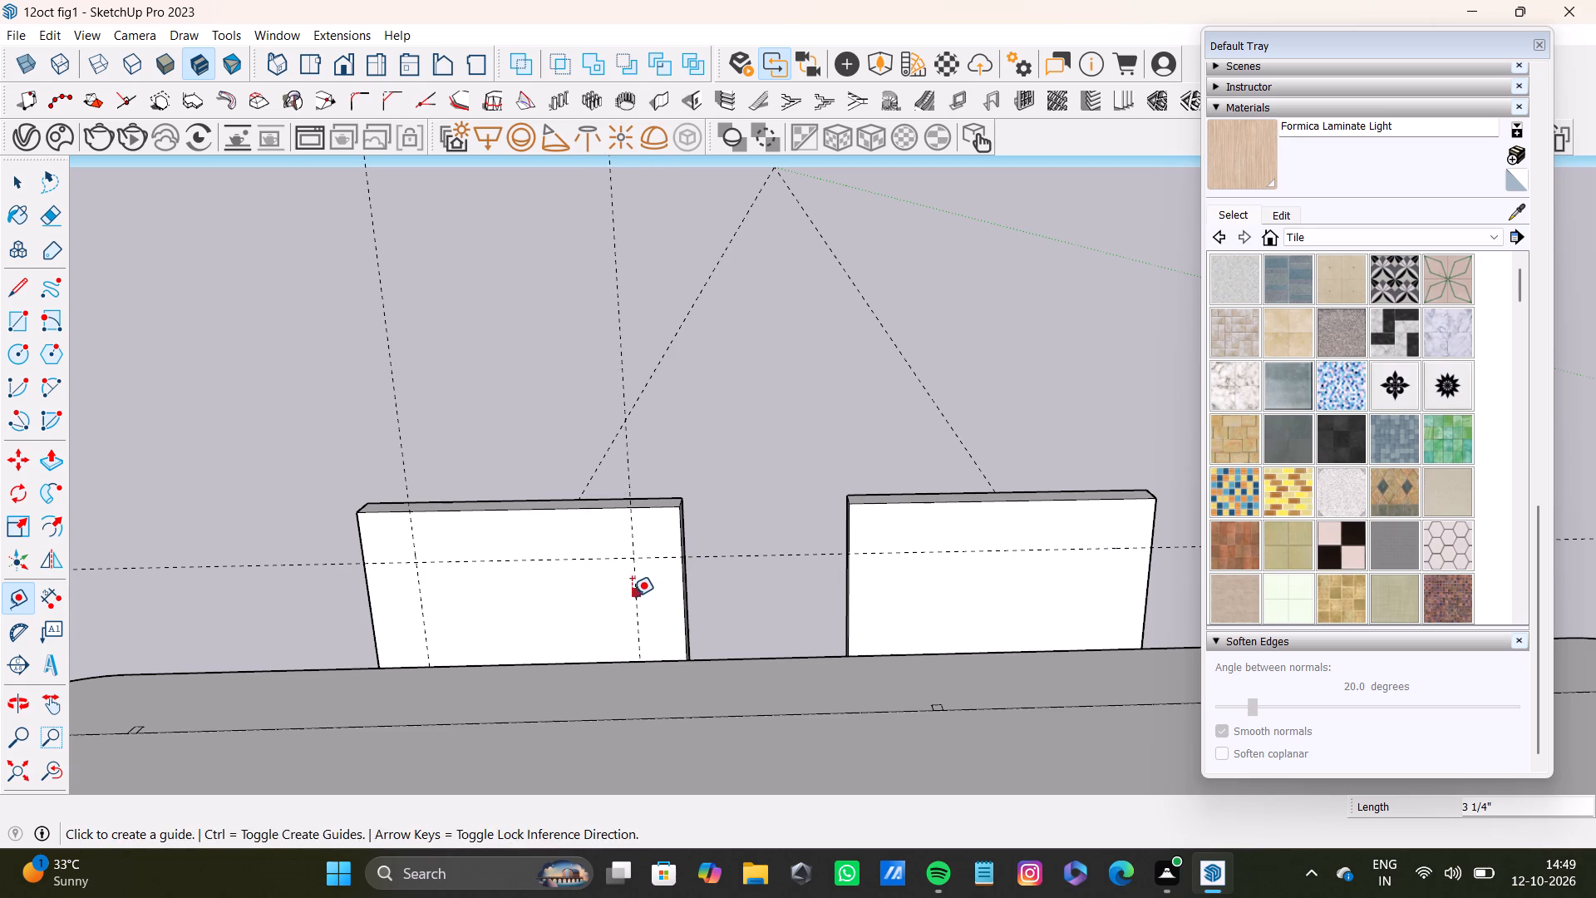
# Place vertical guides near both side edges of the right-hand chair's backrest, the outer one about 3 11/16" in from the edge.
pyautogui.scroll(-5, 632, 596)
pyautogui.moveTo(625, 603); pyautogui.dragTo(623, 575, button='middle')
pyautogui.scroll(7, 717, 560)
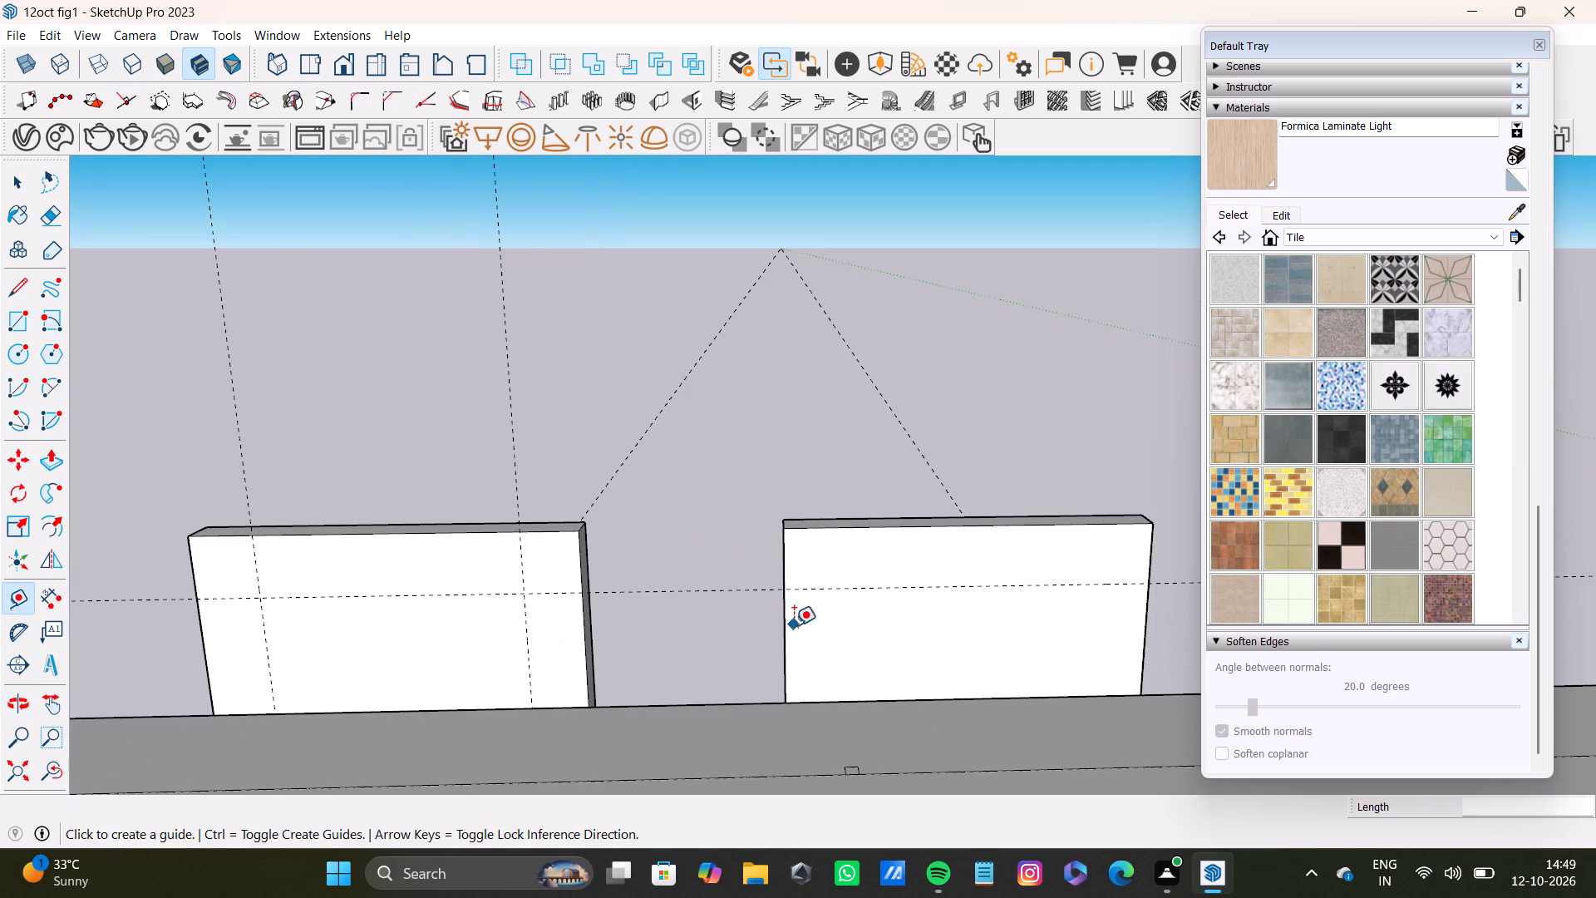
pyautogui.click(782, 636)
pyautogui.click(850, 636)
pyautogui.scroll(-4, 842, 637)
pyautogui.keyDown('shift'); pyautogui.moveTo(930, 675); pyautogui.dragTo(926, 673, button='middle'); pyautogui.keyUp('shift')
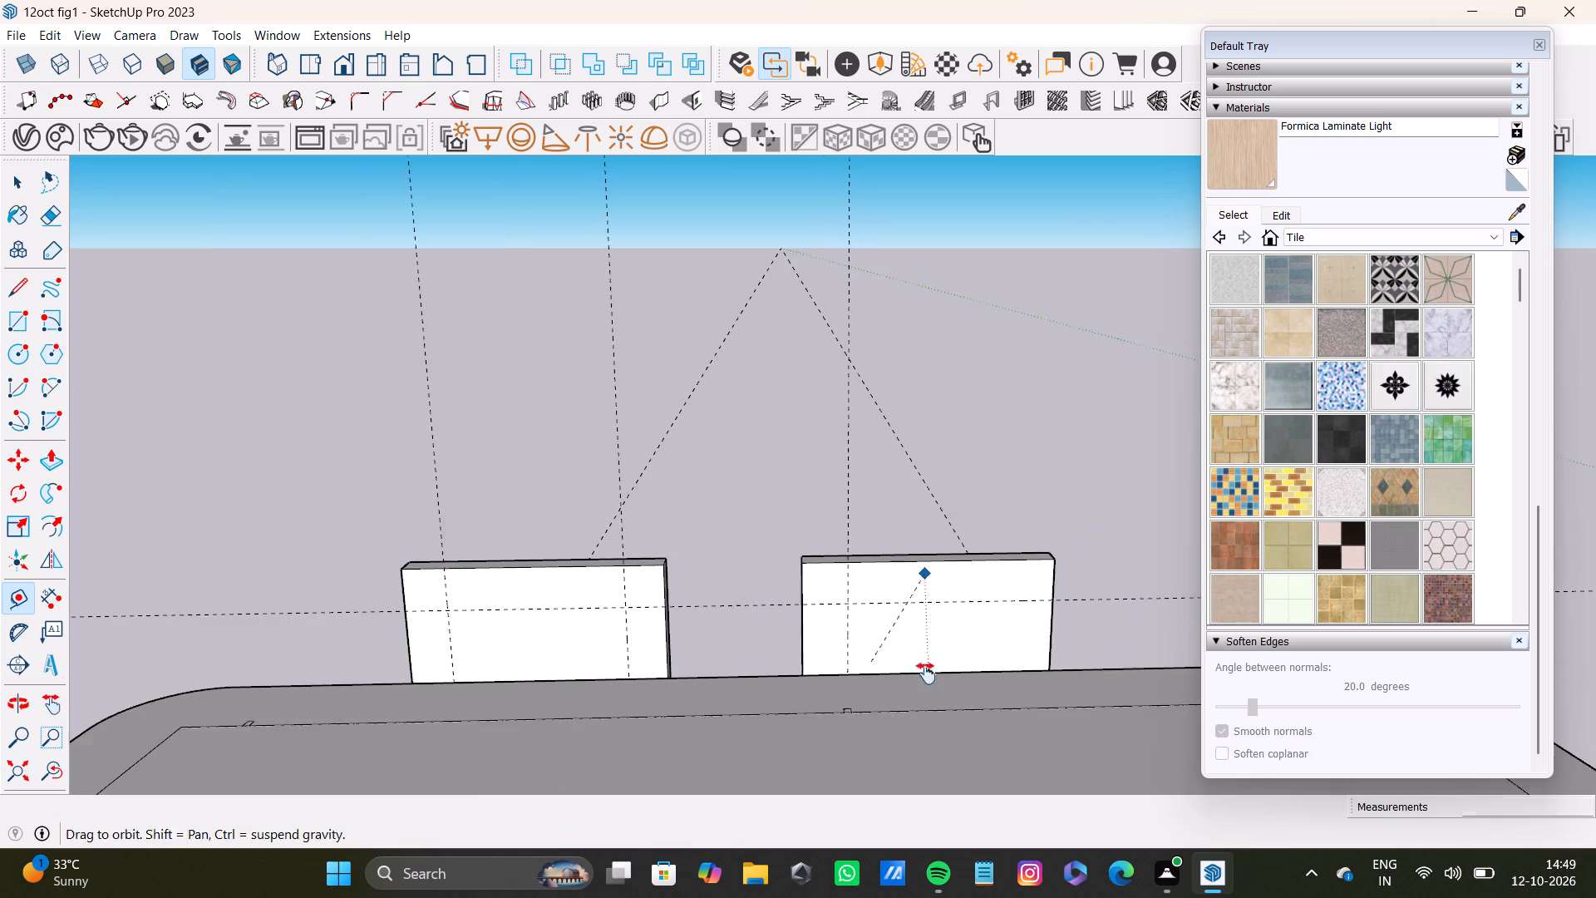
pyautogui.keyDown('shift'); pyautogui.moveTo(926, 673); pyautogui.dragTo(870, 669, button='middle'); pyautogui.keyUp('shift')
pyautogui.scroll(3, 965, 644)
pyautogui.click(1022, 630)
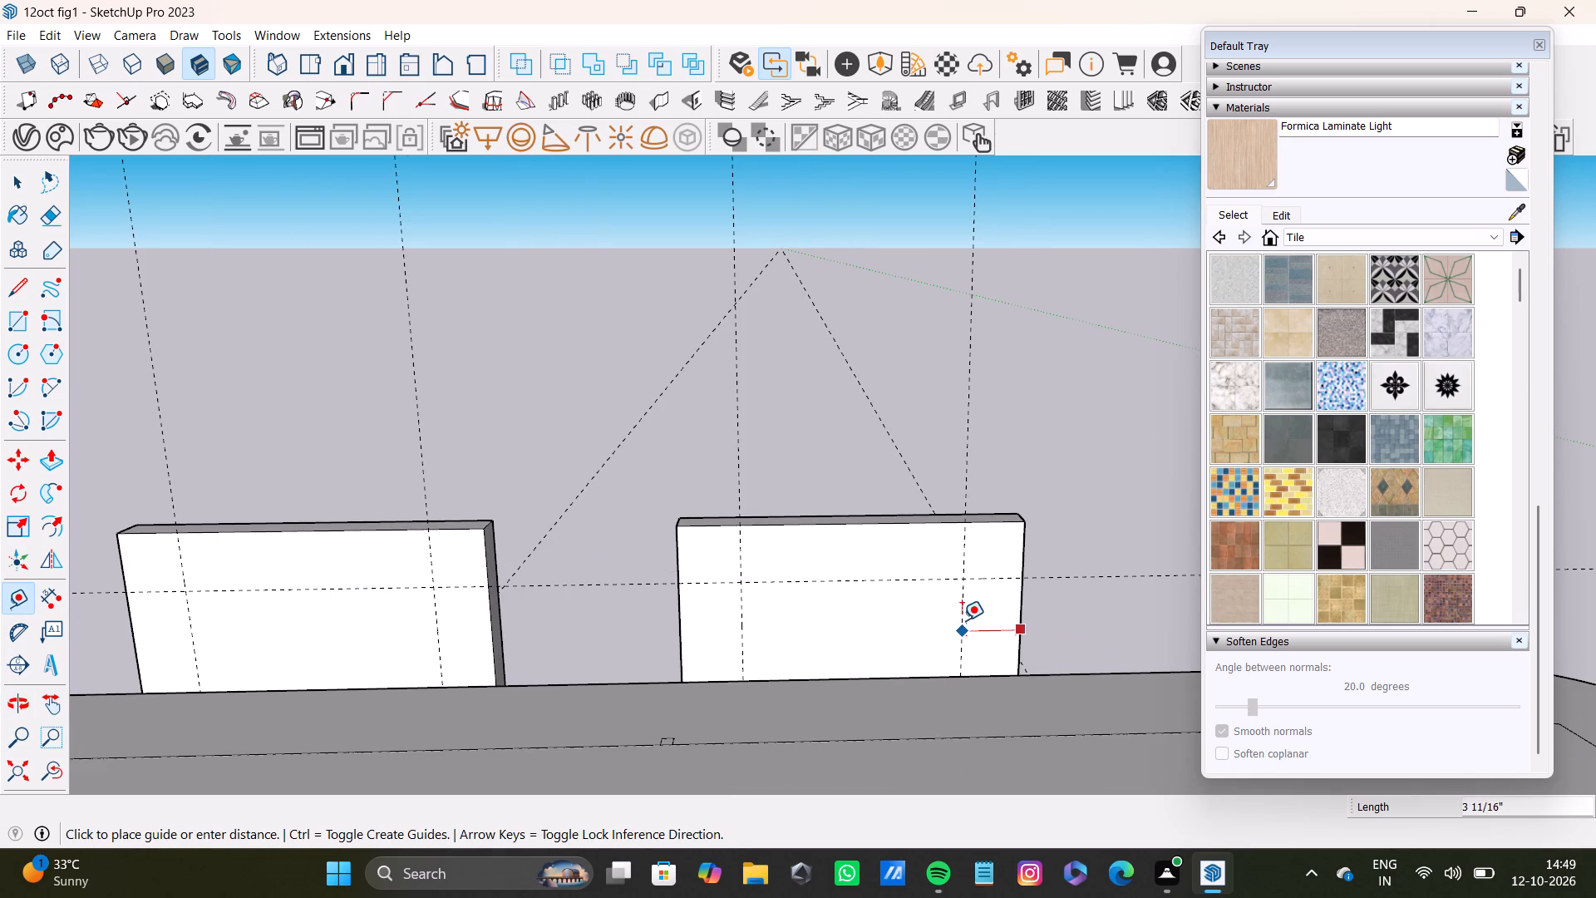
pyautogui.click(962, 620)
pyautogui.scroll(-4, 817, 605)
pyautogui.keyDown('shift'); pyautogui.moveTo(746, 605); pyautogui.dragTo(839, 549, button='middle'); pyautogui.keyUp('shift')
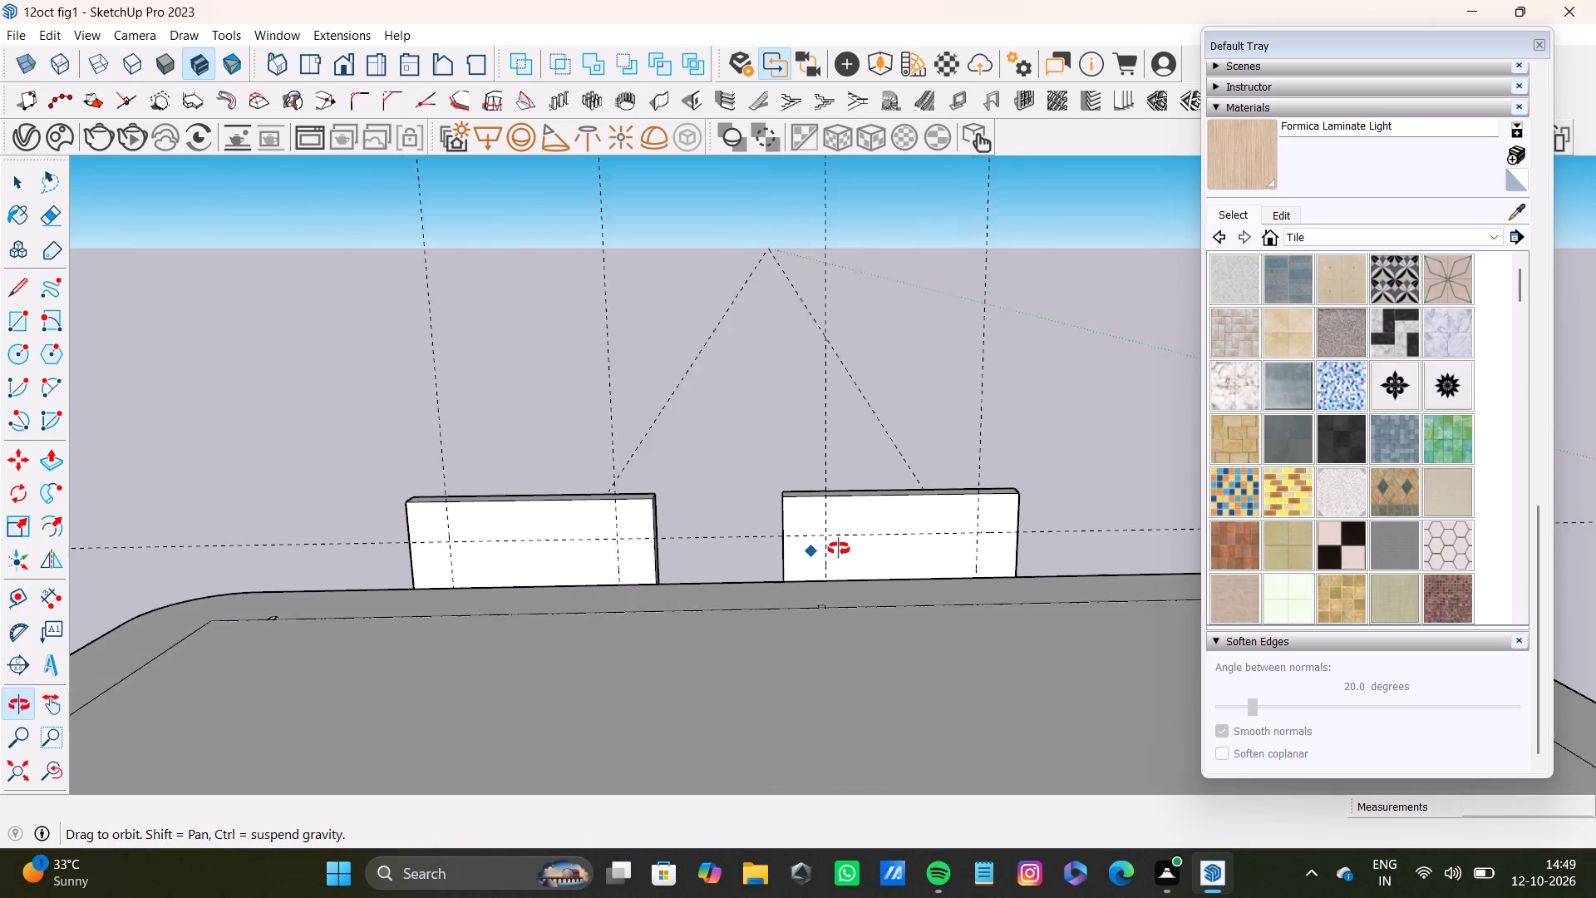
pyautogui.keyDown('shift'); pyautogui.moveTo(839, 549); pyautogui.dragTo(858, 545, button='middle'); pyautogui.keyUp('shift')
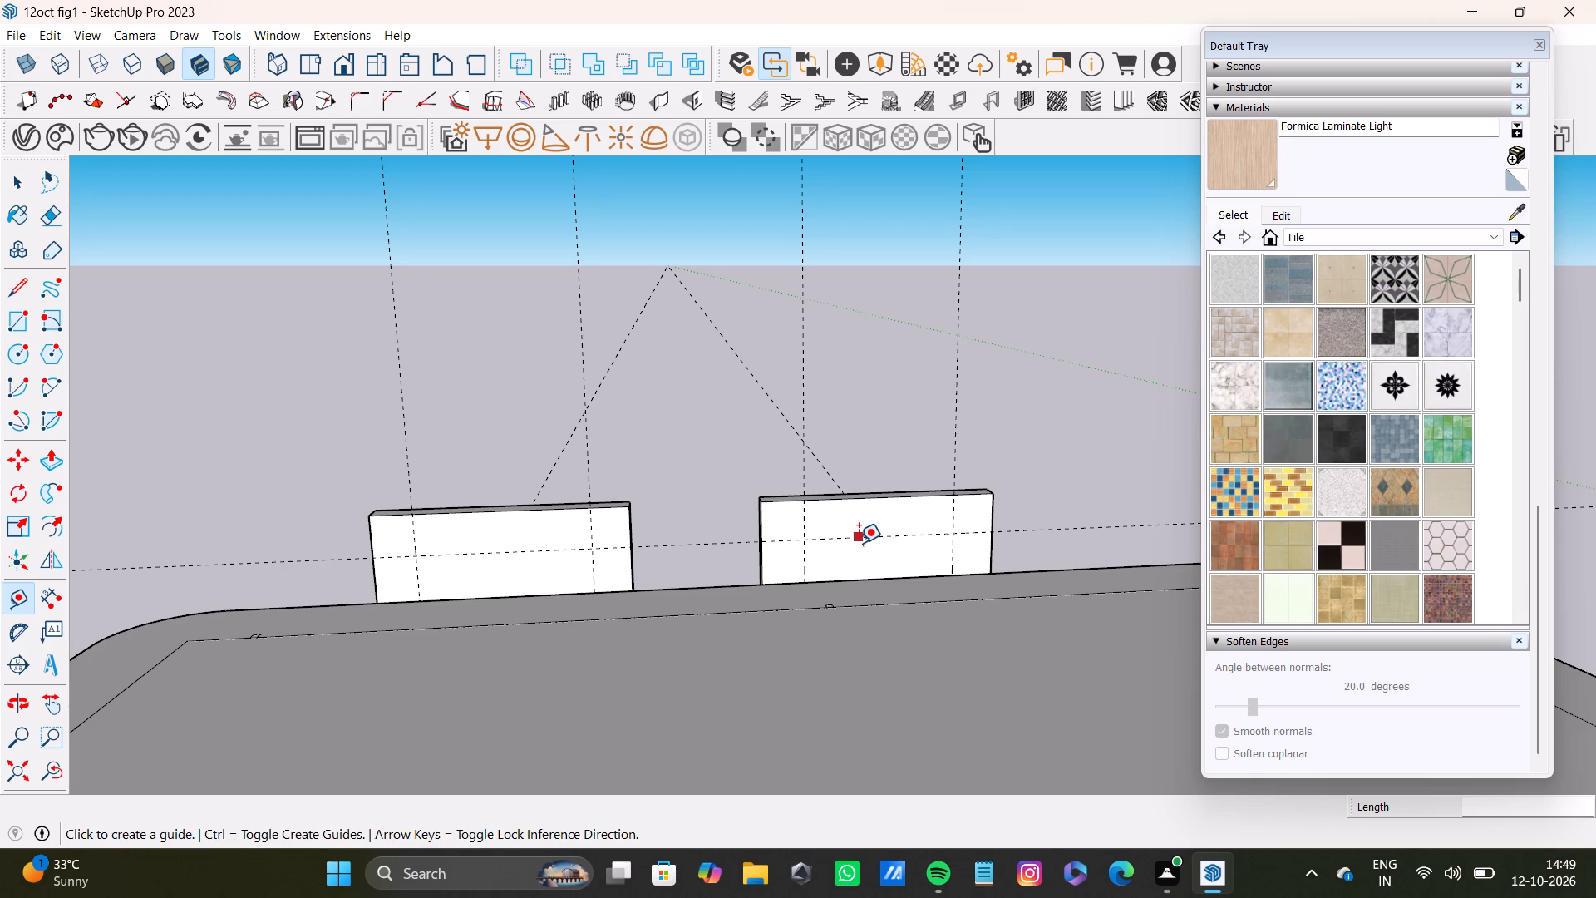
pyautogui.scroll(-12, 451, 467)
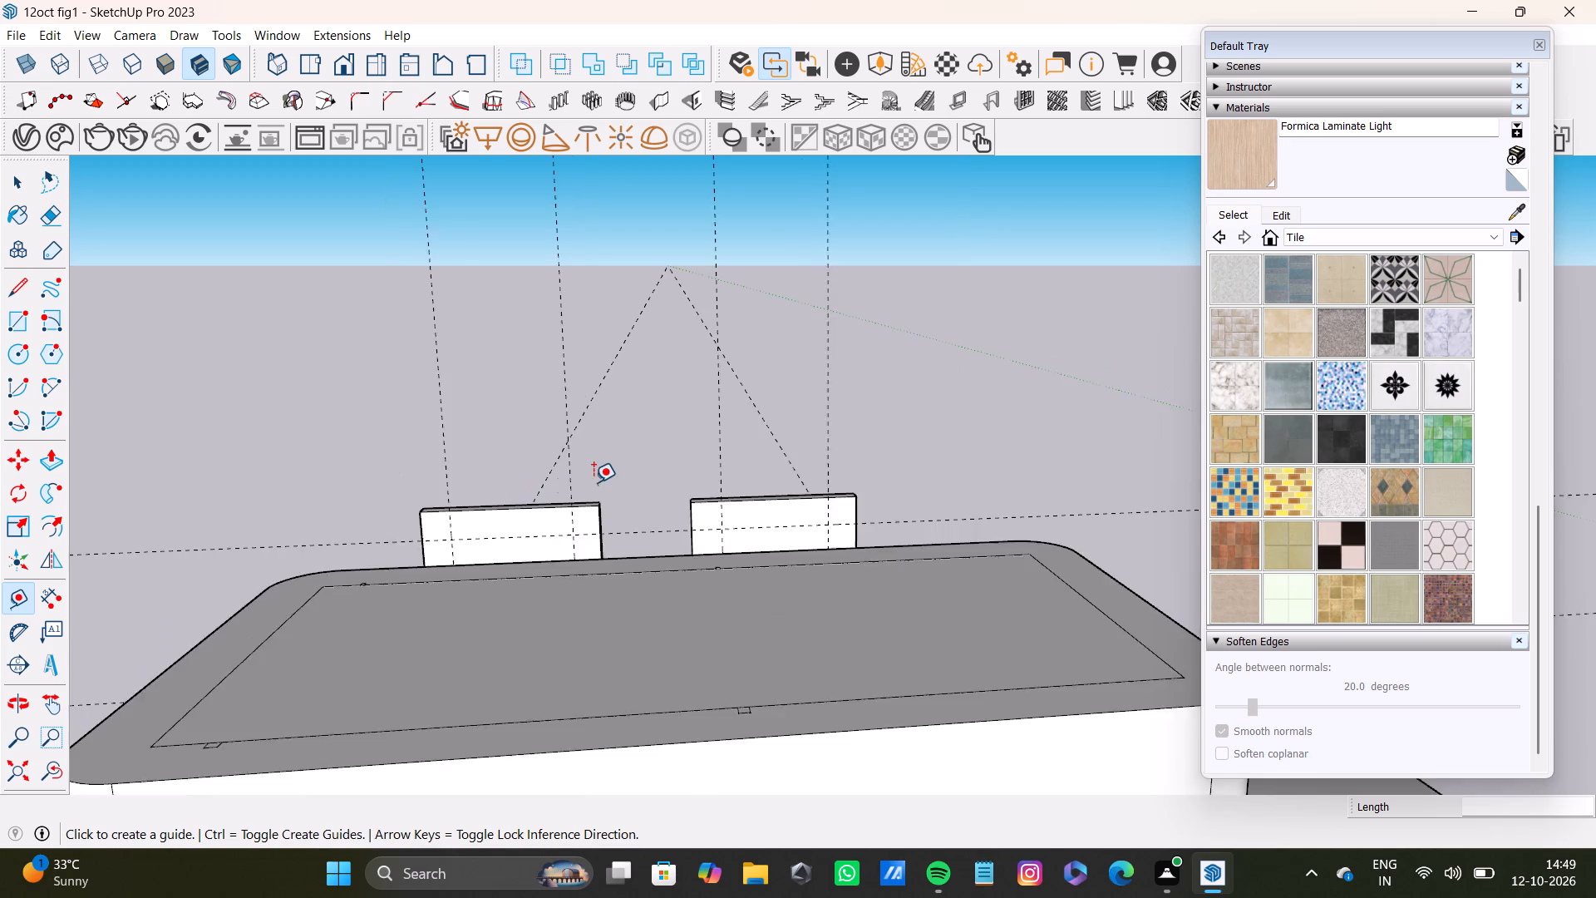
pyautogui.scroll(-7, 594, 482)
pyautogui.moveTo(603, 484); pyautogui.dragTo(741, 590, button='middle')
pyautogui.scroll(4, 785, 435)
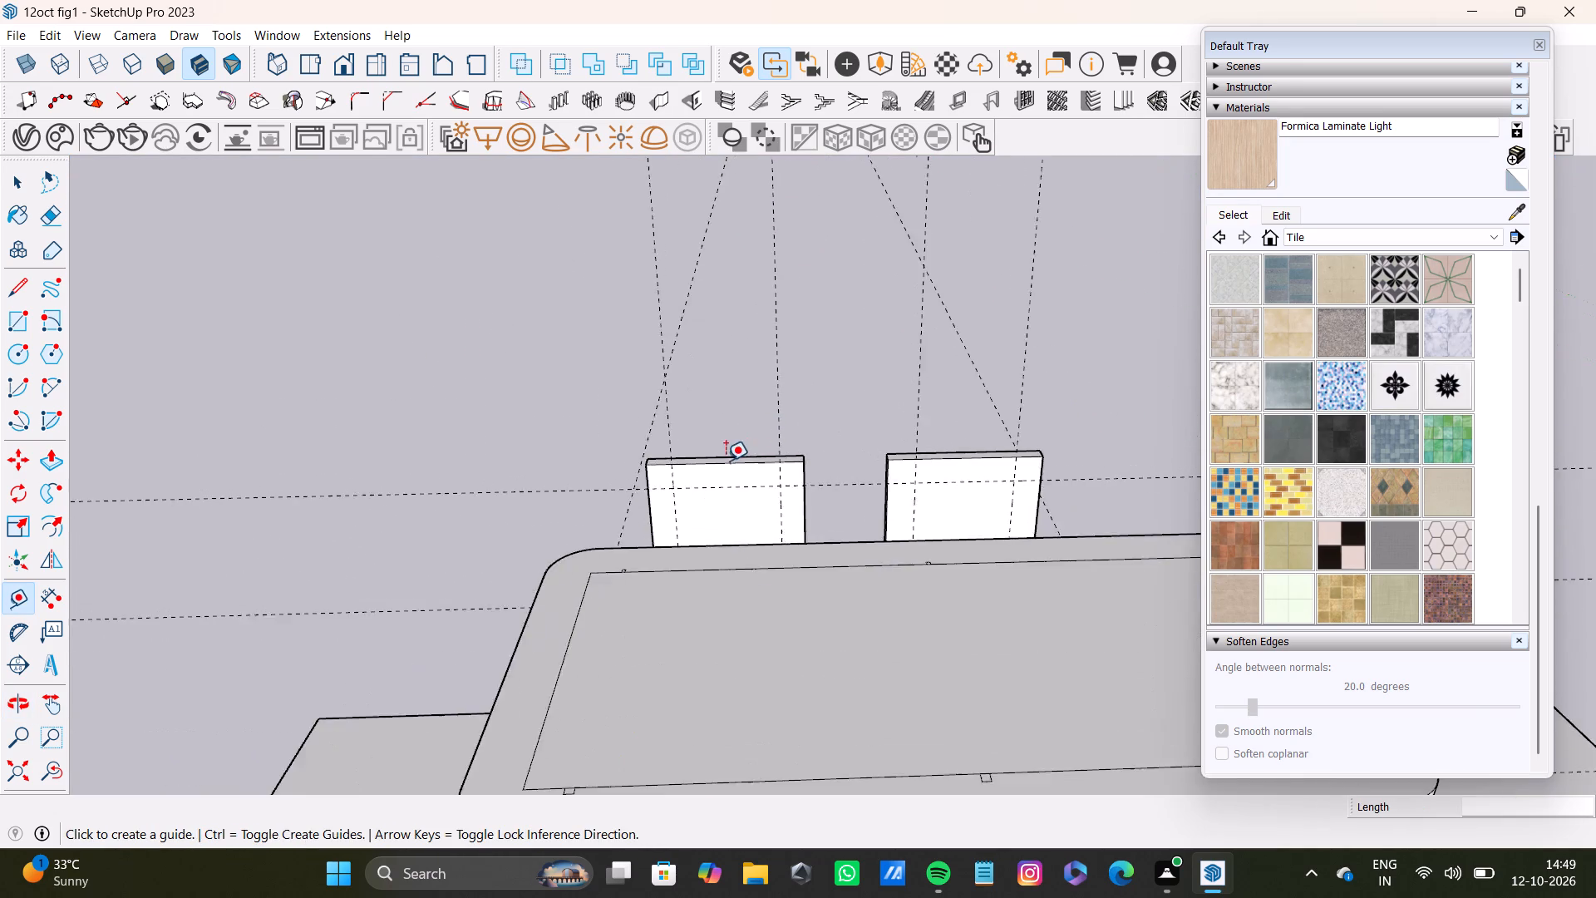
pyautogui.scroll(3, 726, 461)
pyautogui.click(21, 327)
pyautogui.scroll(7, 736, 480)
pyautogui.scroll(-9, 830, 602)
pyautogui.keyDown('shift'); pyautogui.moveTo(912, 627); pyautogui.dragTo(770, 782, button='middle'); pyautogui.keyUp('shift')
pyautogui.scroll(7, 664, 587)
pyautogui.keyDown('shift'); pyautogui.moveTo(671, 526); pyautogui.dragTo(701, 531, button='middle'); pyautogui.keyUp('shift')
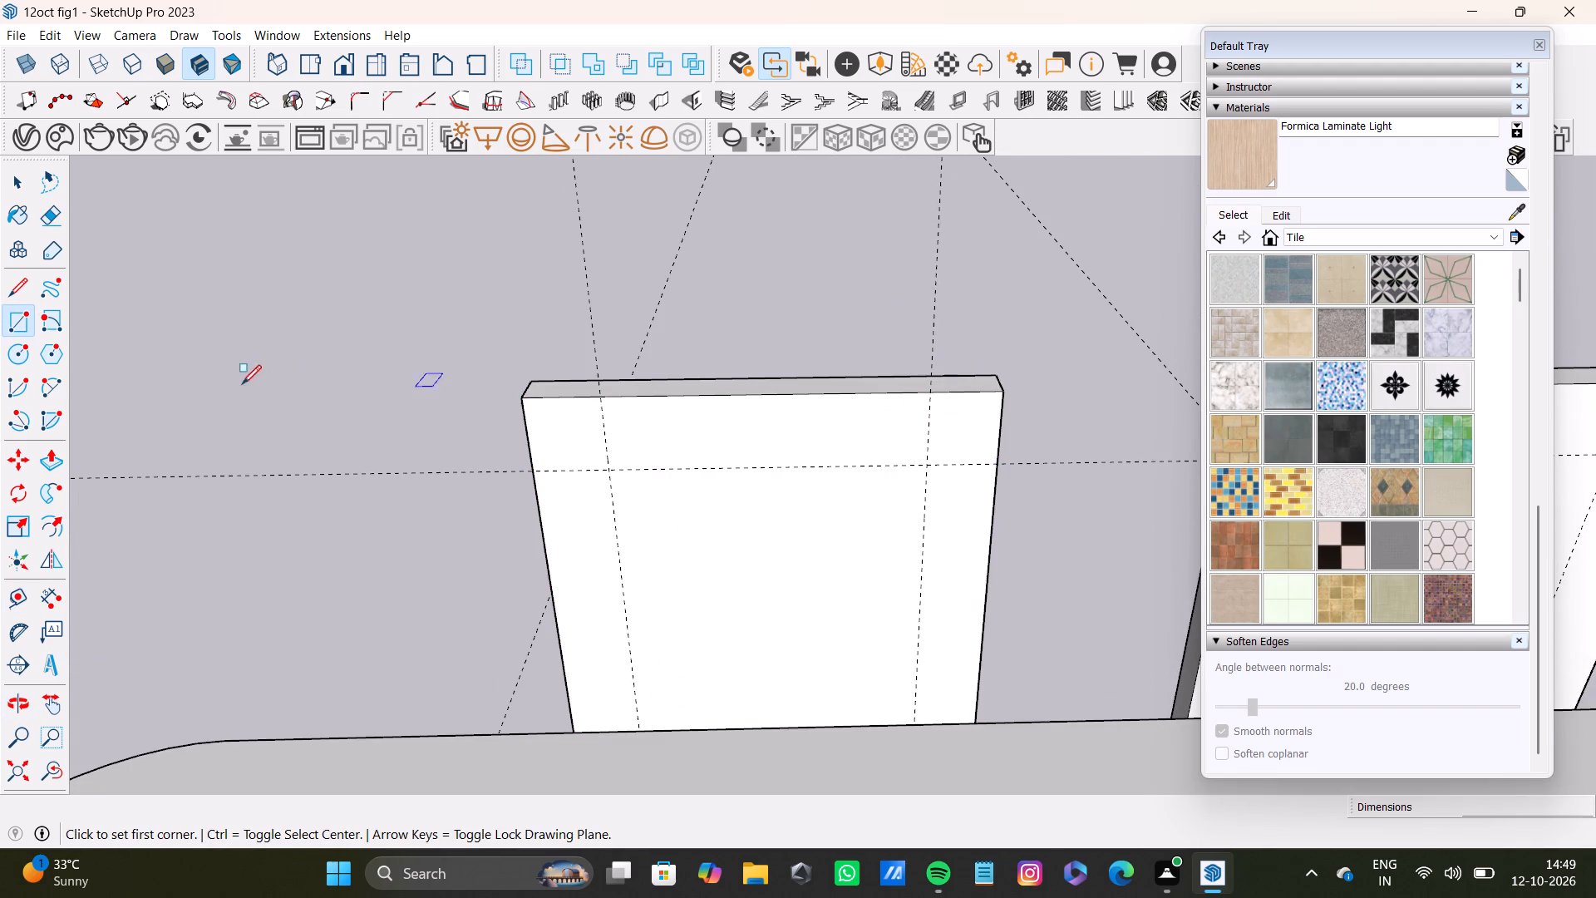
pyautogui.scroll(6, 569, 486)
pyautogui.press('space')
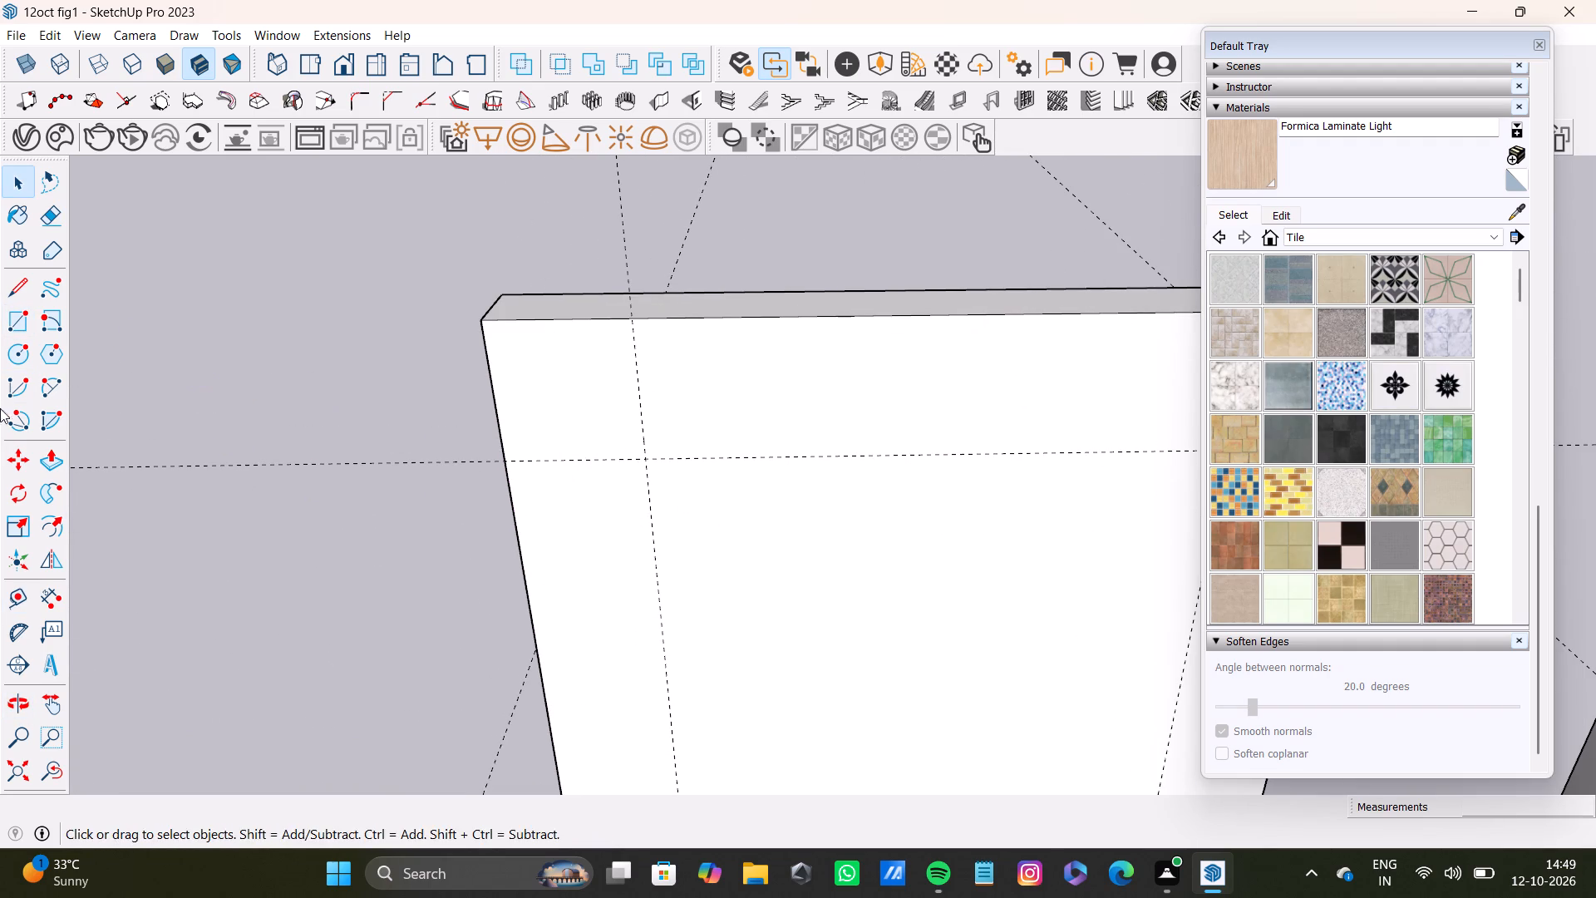
# Draw a two-point arc with a bulge of about 1 1/16" between the guides at the left-hand backrest's outer upper corner.
pyautogui.click(44, 392)
pyautogui.scroll(2, 610, 546)
pyautogui.keyDown('shift'); pyautogui.moveTo(569, 435); pyautogui.dragTo(561, 485, button='middle'); pyautogui.keyUp('shift')
pyautogui.click(471, 492)
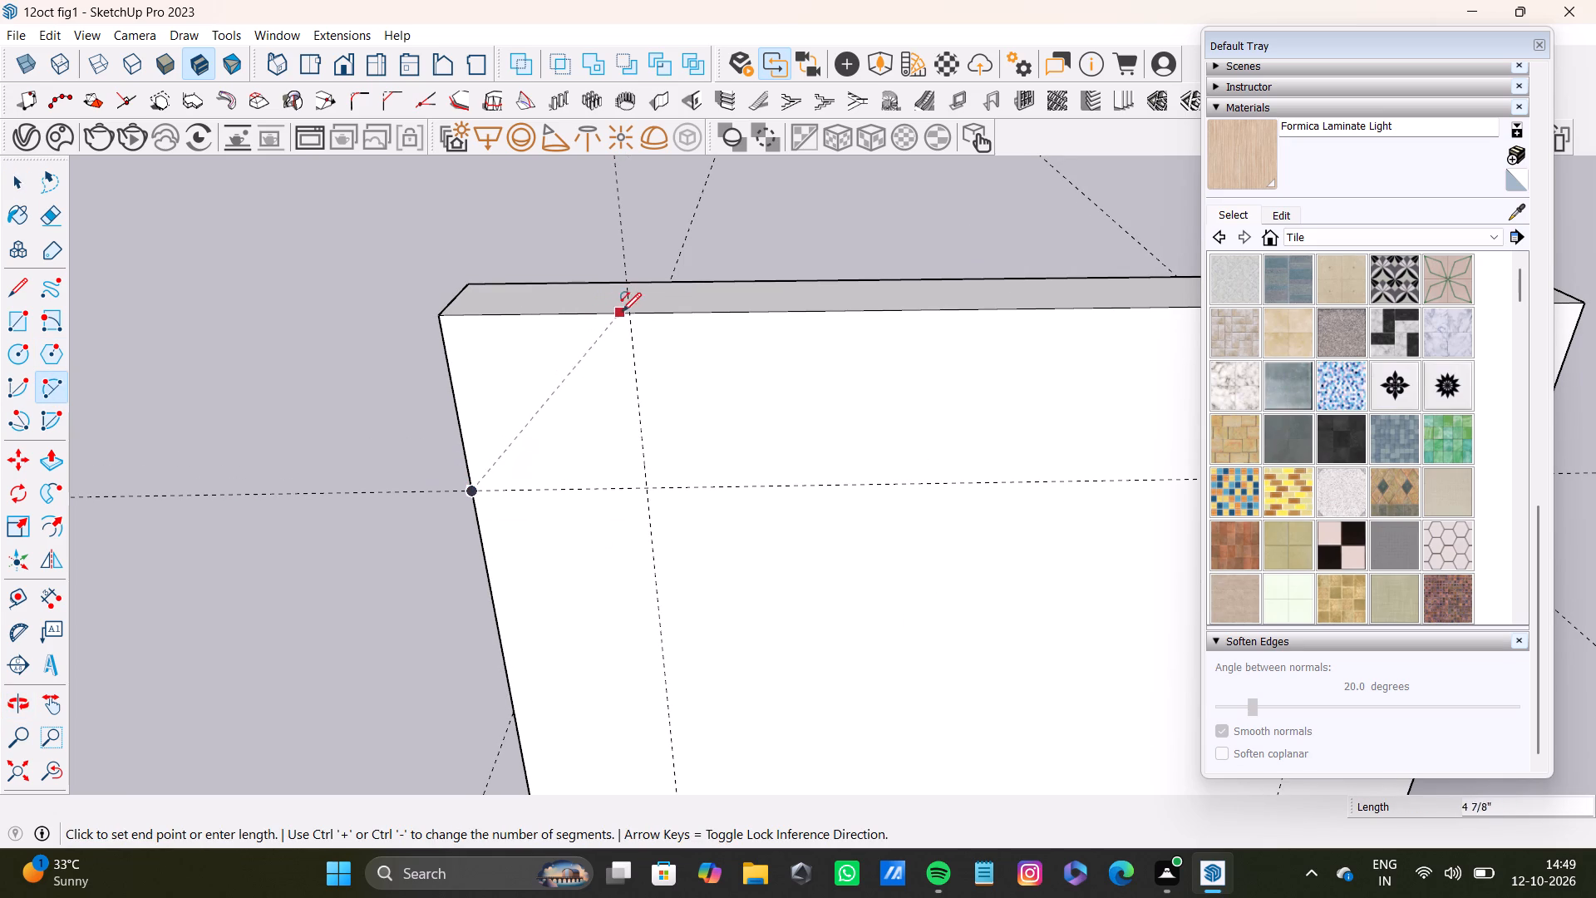
pyautogui.click(632, 314)
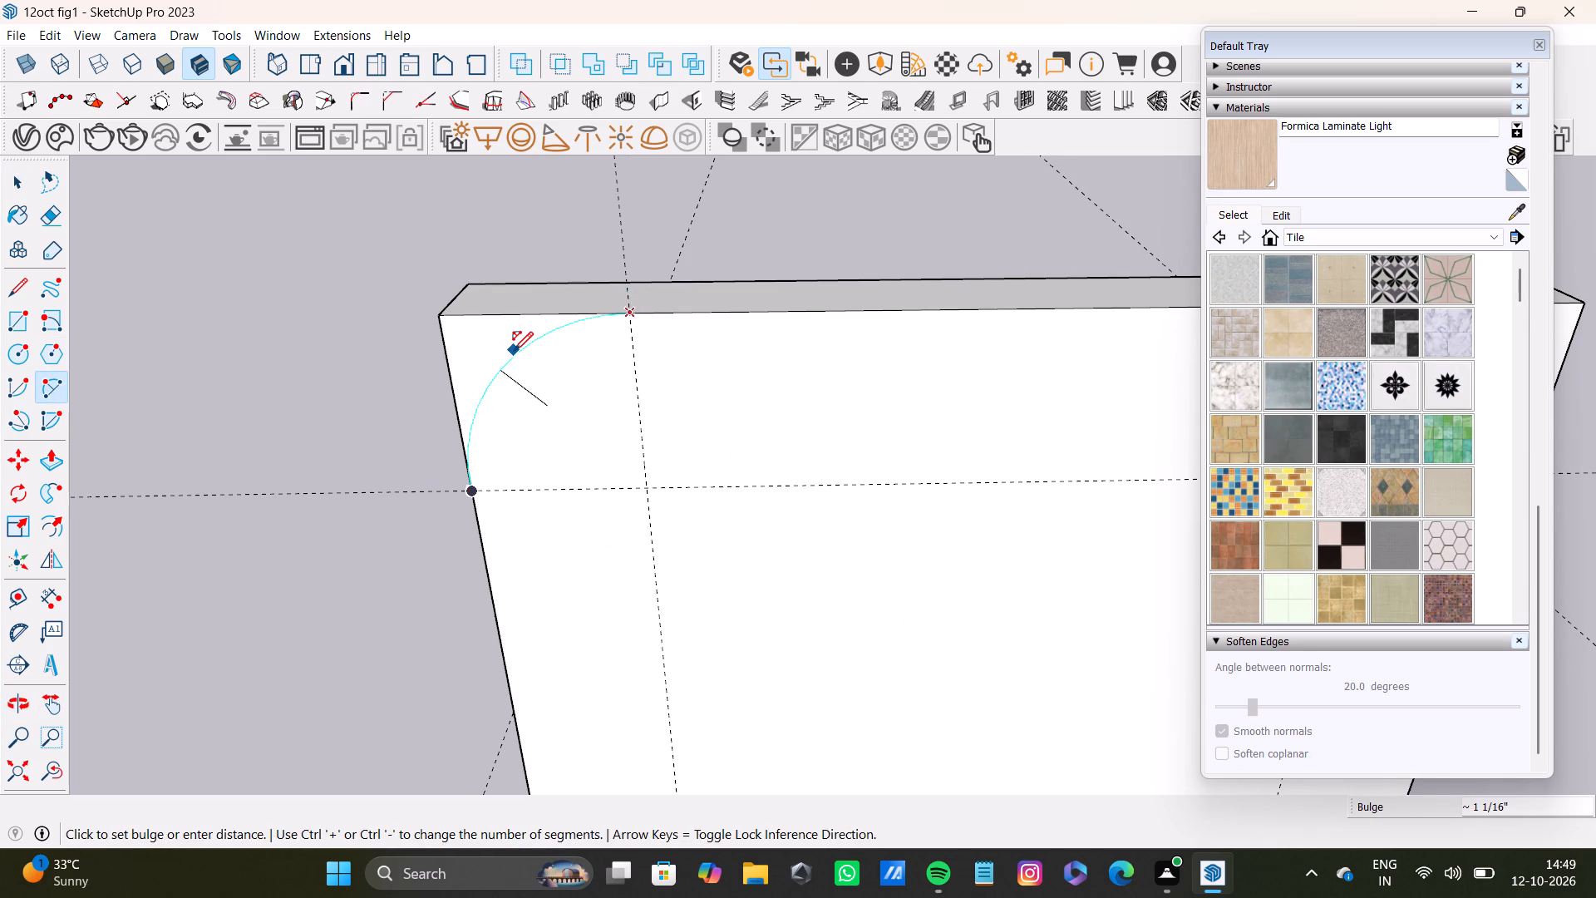
pyautogui.click(514, 351)
# Draw a matching corner arc between the guide intersections at the left-hand backrest's inner upper corner.
pyautogui.scroll(-4, 798, 451)
pyautogui.keyDown('shift'); pyautogui.moveTo(860, 445); pyautogui.dragTo(860, 408, button='middle'); pyautogui.keyUp('shift')
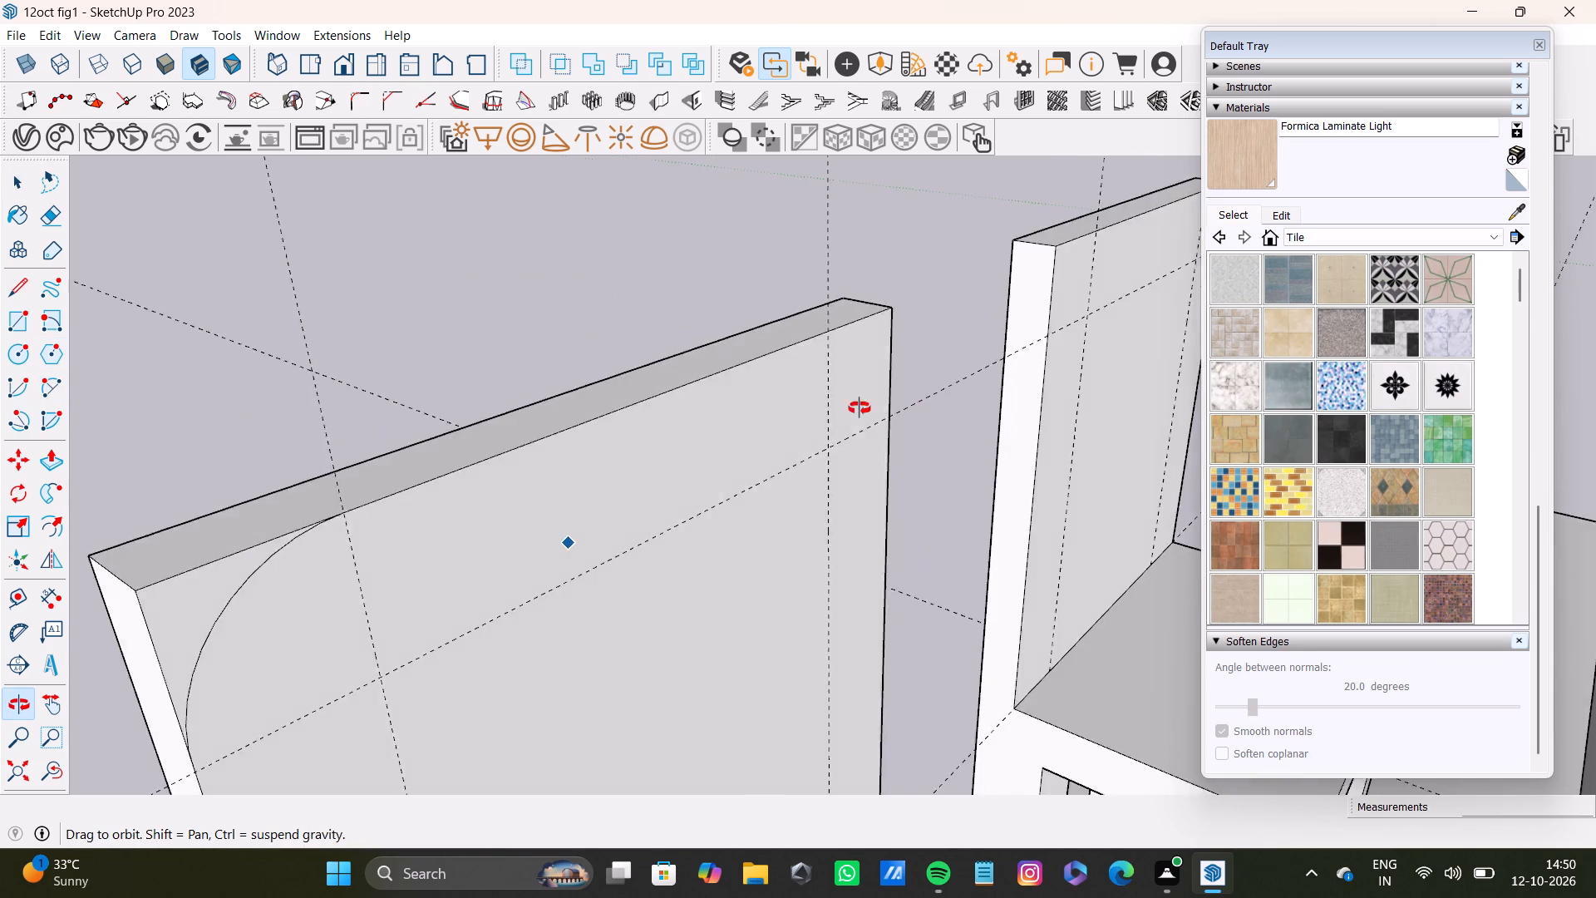
pyautogui.keyDown('shift'); pyautogui.moveTo(860, 408); pyautogui.dragTo(543, 363, button='middle'); pyautogui.keyUp('shift')
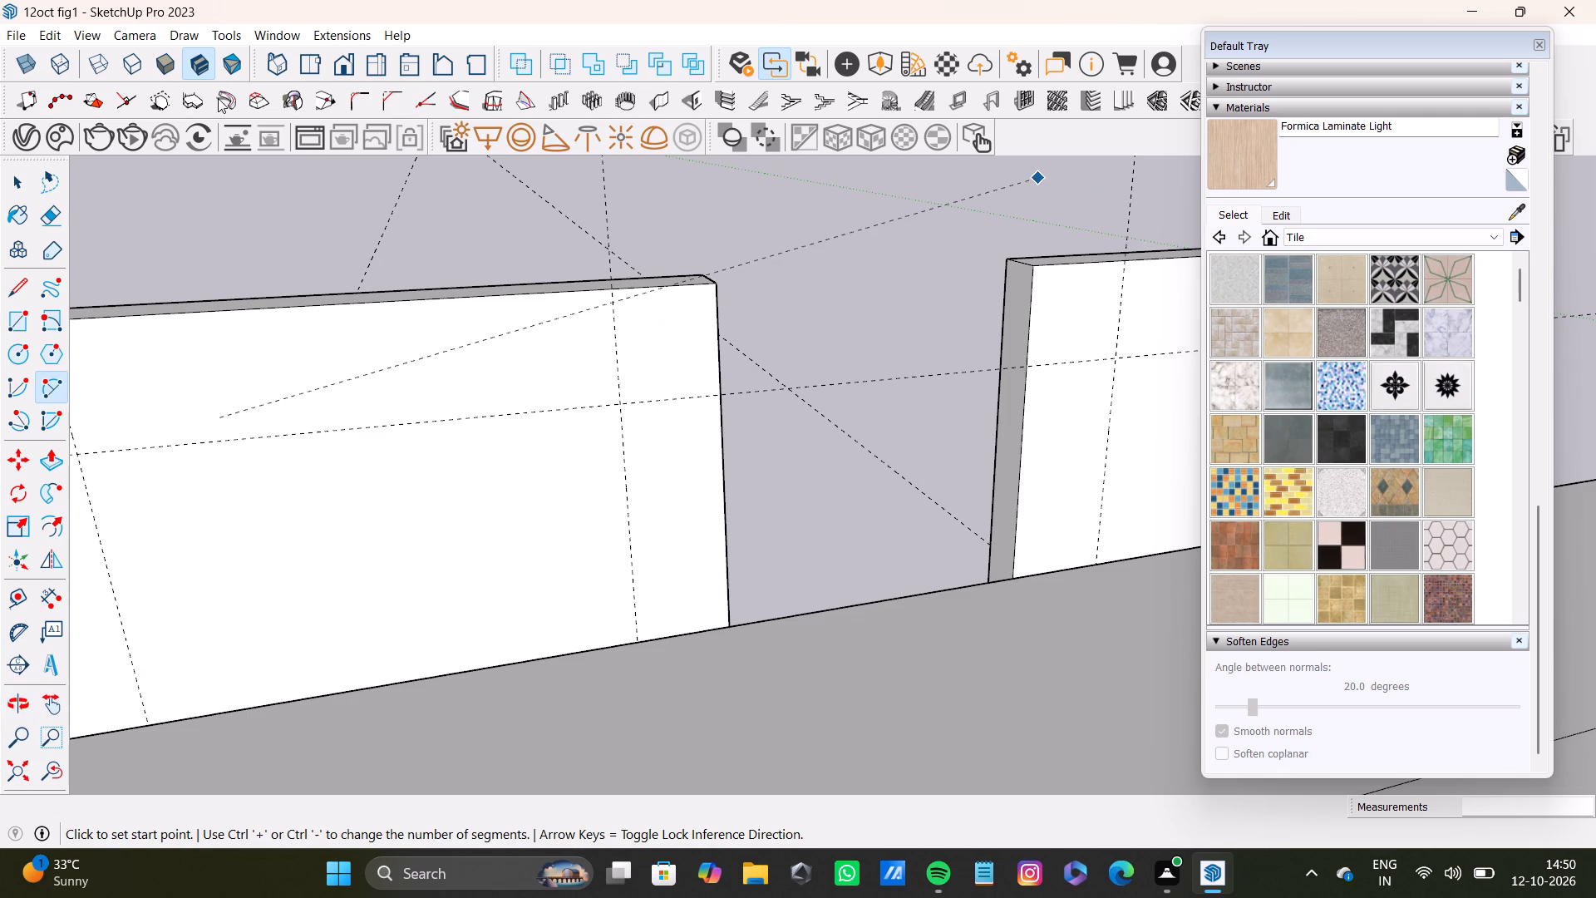
pyautogui.scroll(-1, 250, 426)
pyautogui.keyDown('shift'); pyautogui.moveTo(662, 484); pyautogui.dragTo(744, 501, button='middle'); pyautogui.keyUp('shift')
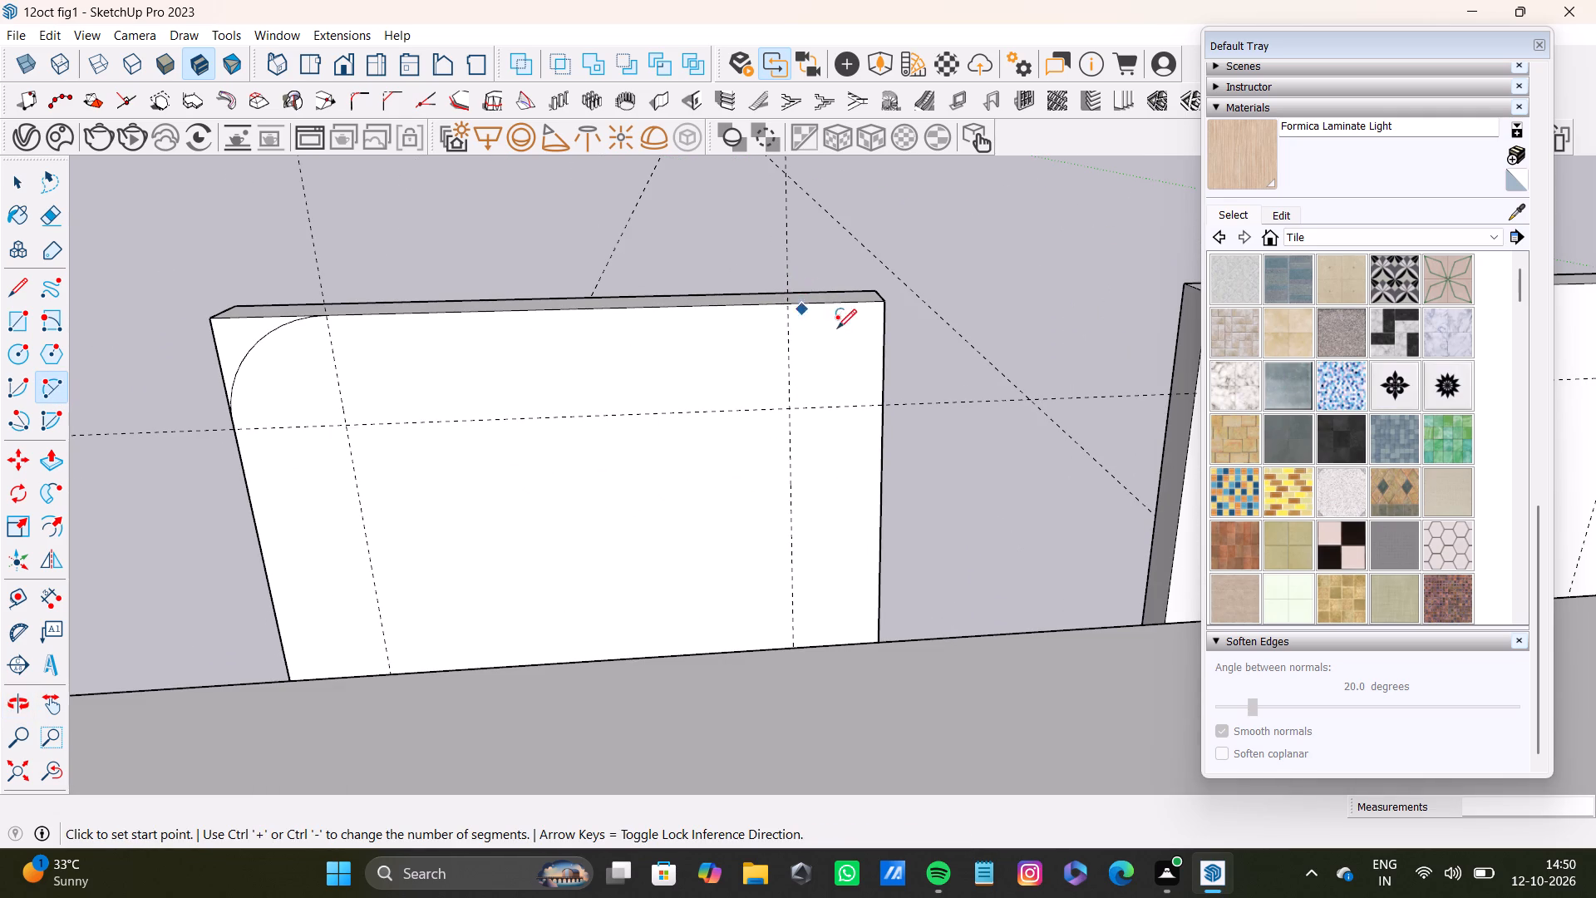
pyautogui.scroll(6, 819, 340)
pyautogui.click(762, 271)
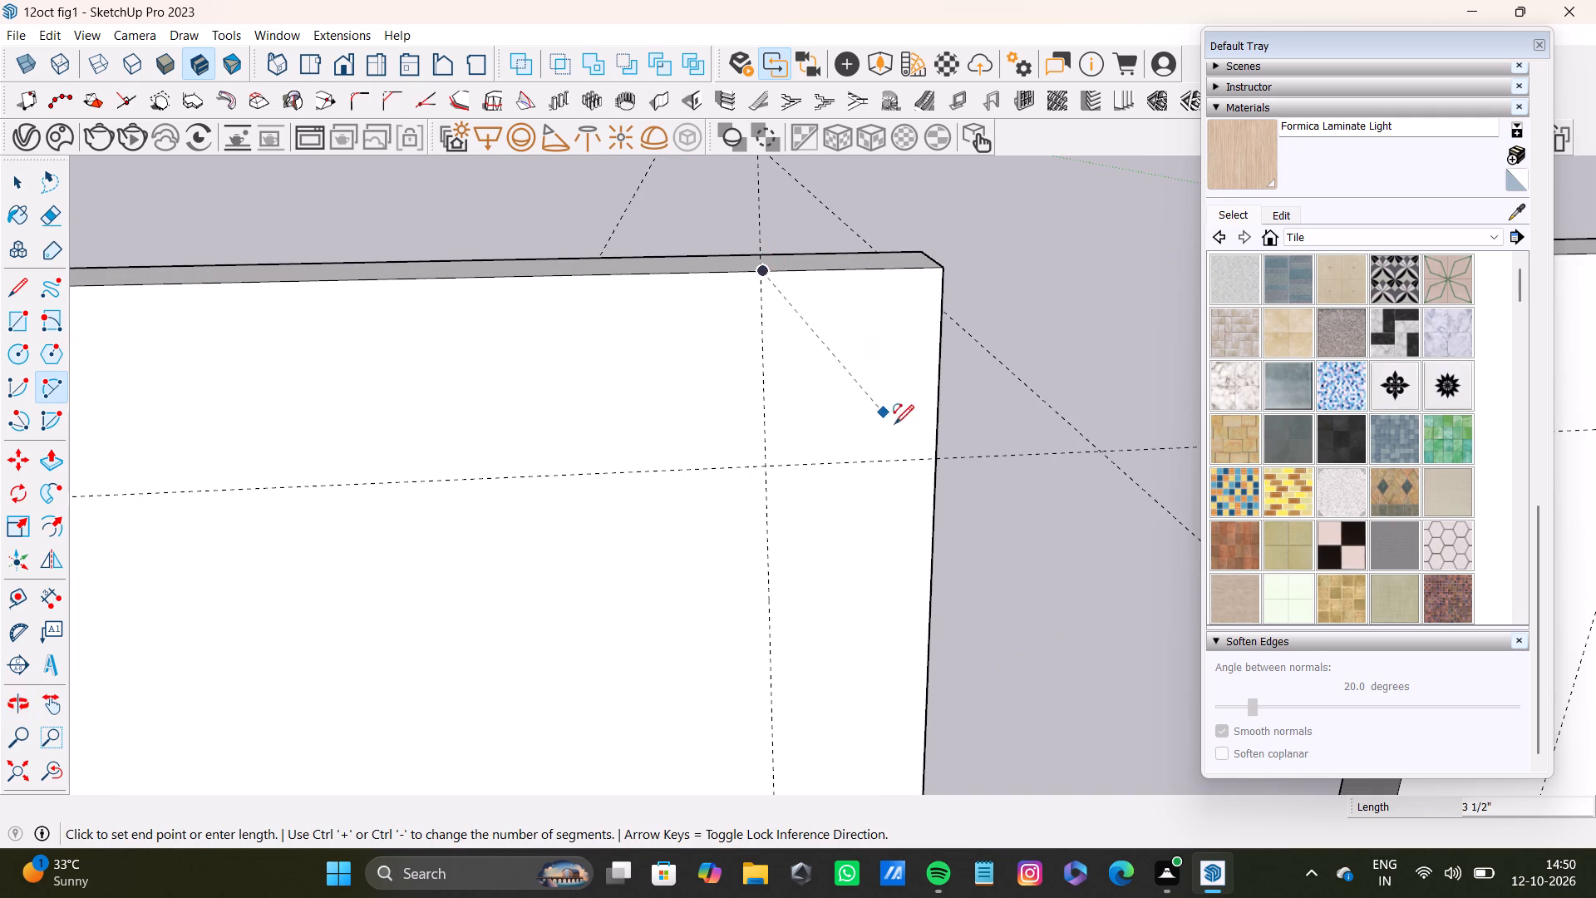
pyautogui.click(931, 457)
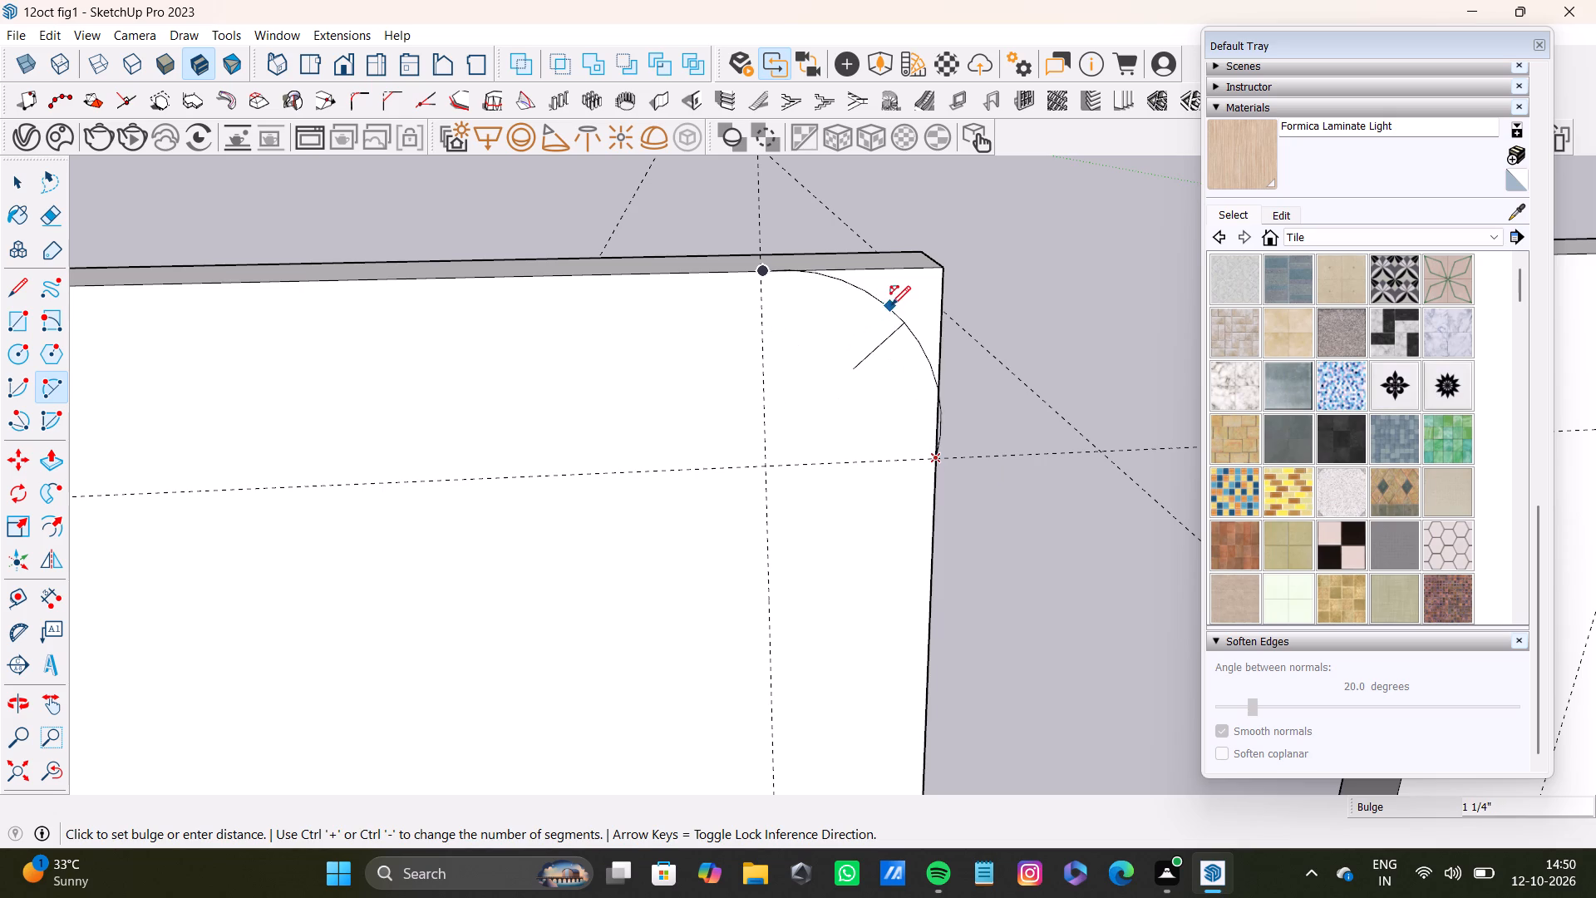
pyautogui.click(856, 297)
# Draw an arc with a bulge of about 1 1/16" between the guides at the right-hand backrest's inner upper corner.
pyautogui.scroll(-9, 870, 316)
pyautogui.moveTo(902, 387); pyautogui.dragTo(994, 387, button='middle')
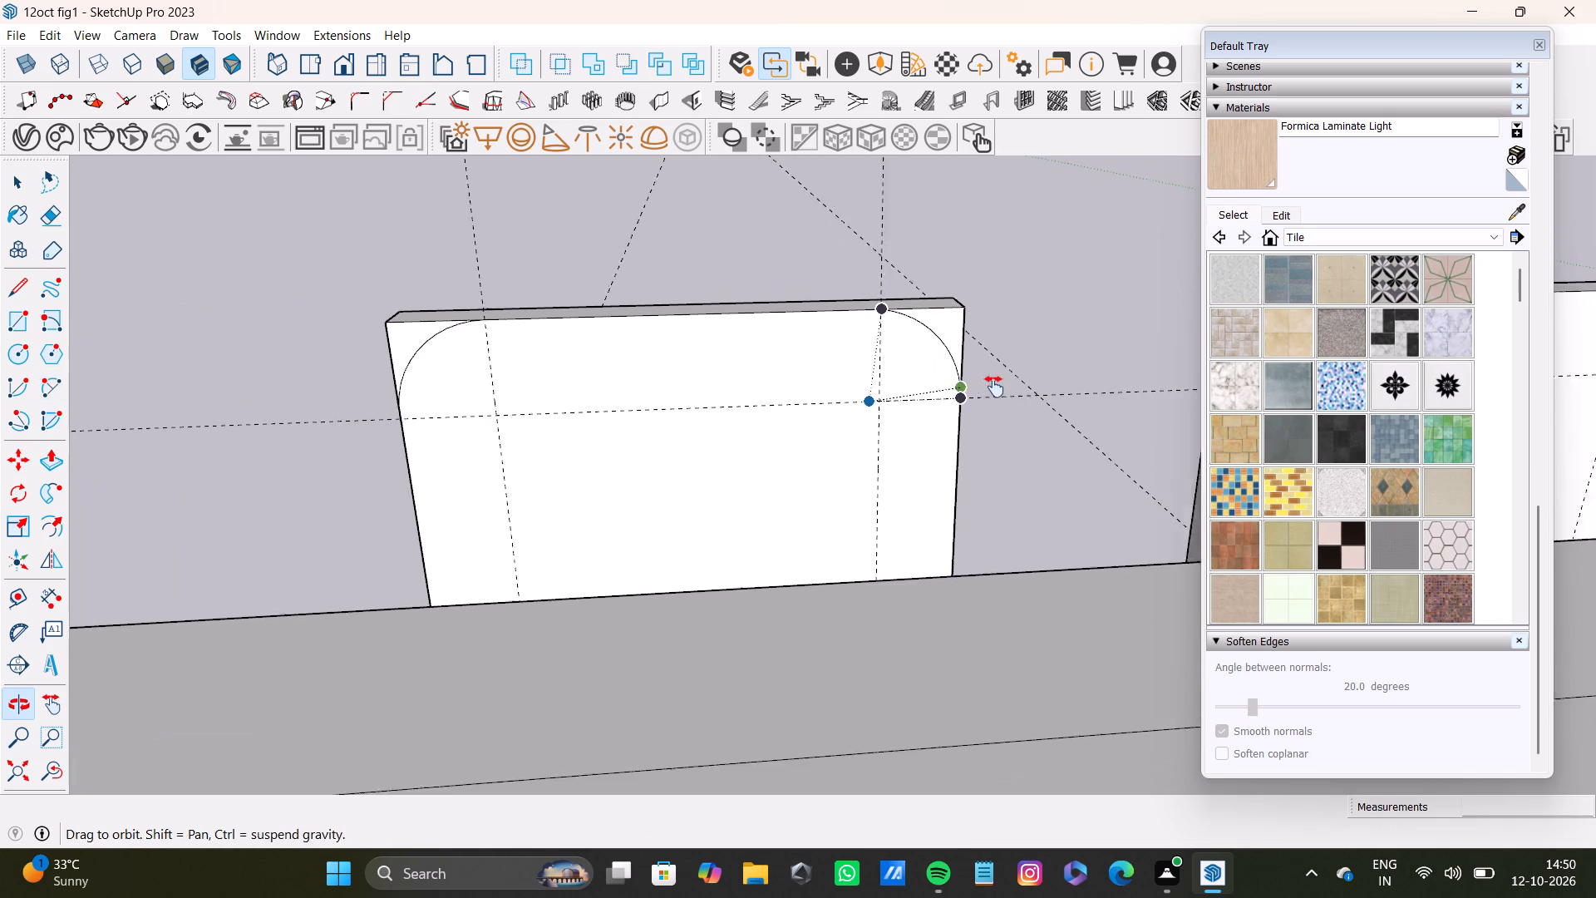
pyautogui.moveTo(994, 387); pyautogui.dragTo(689, 387, button='middle')
pyautogui.scroll(-4, 846, 390)
pyautogui.keyDown('shift'); pyautogui.moveTo(851, 420); pyautogui.dragTo(580, 410, button='middle'); pyautogui.keyUp('shift')
pyautogui.scroll(3, 623, 407)
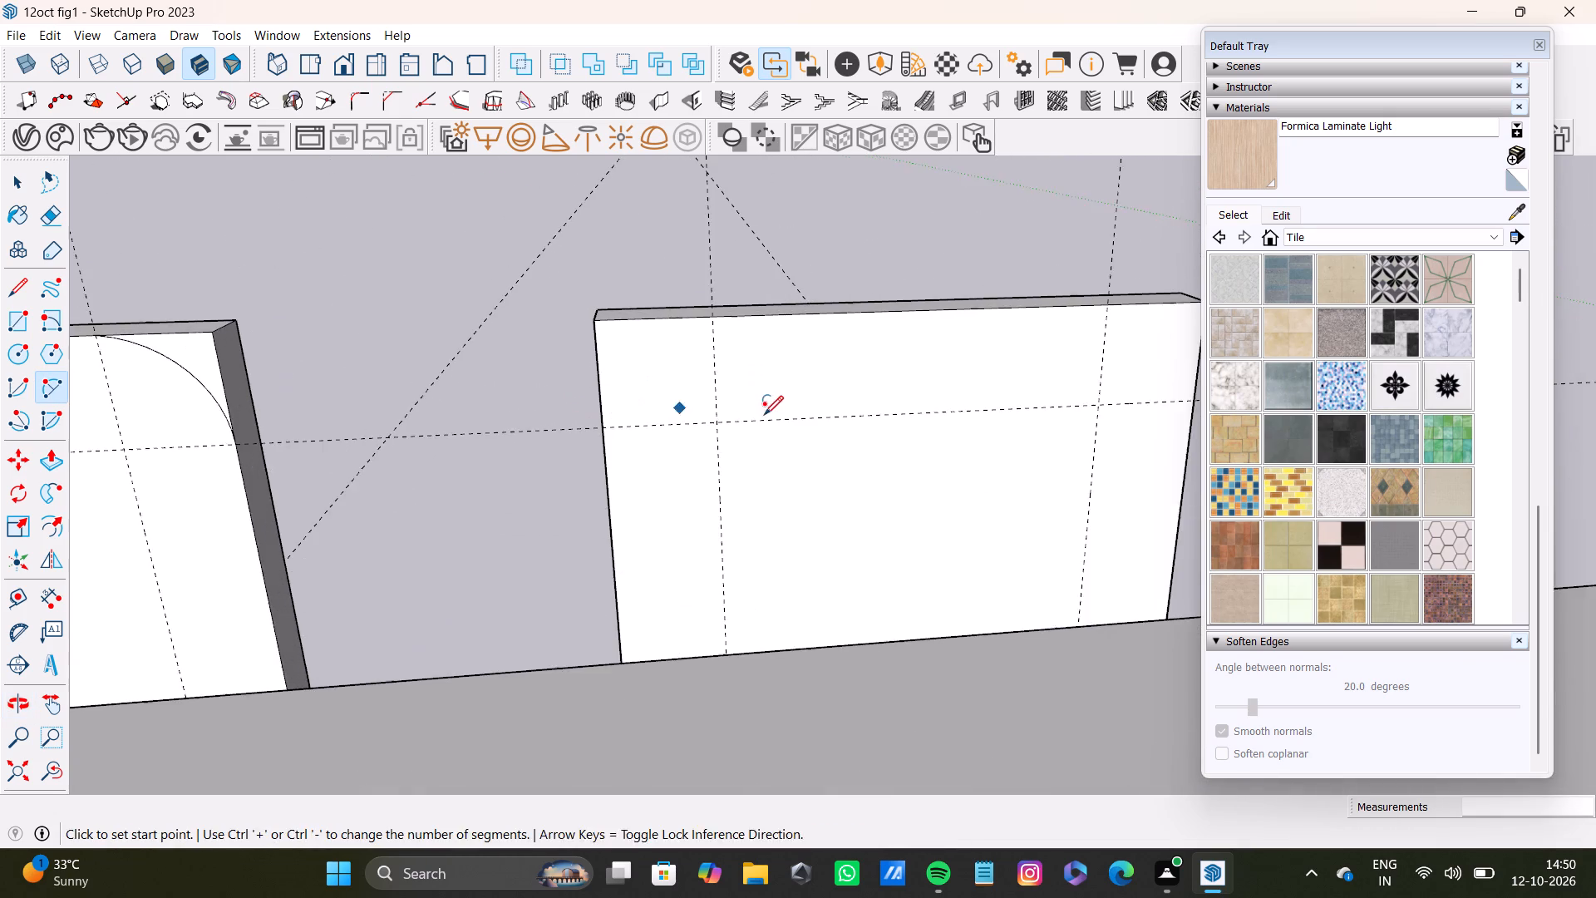
pyautogui.moveTo(763, 413); pyautogui.dragTo(651, 410, button='middle')
pyautogui.scroll(3, 630, 390)
pyautogui.click(649, 433)
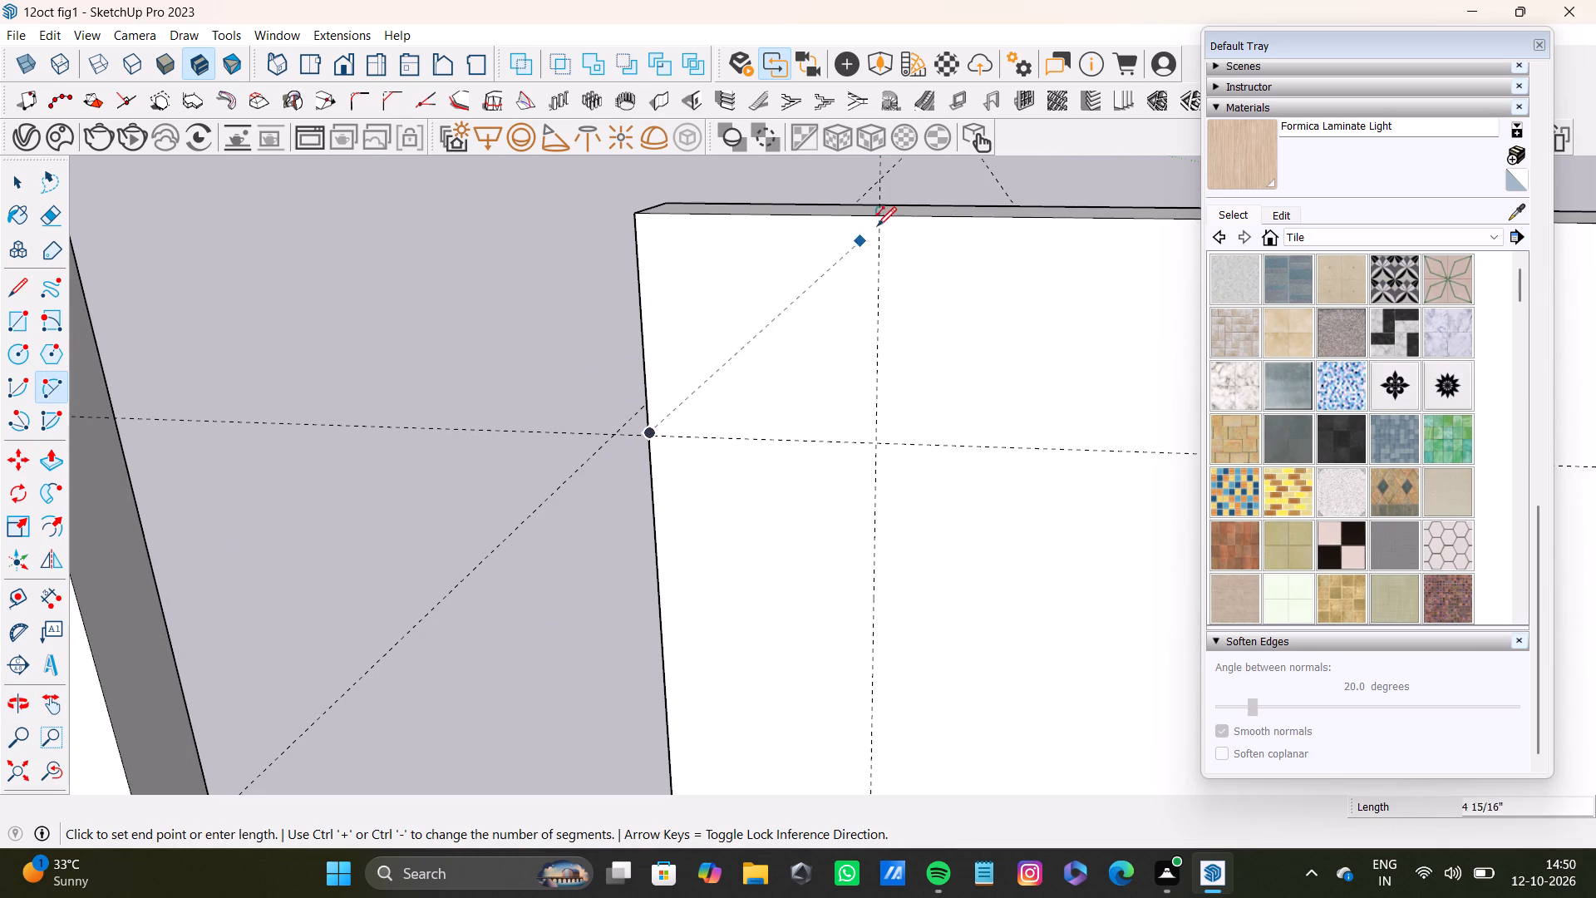
pyautogui.click(885, 217)
pyautogui.click(721, 269)
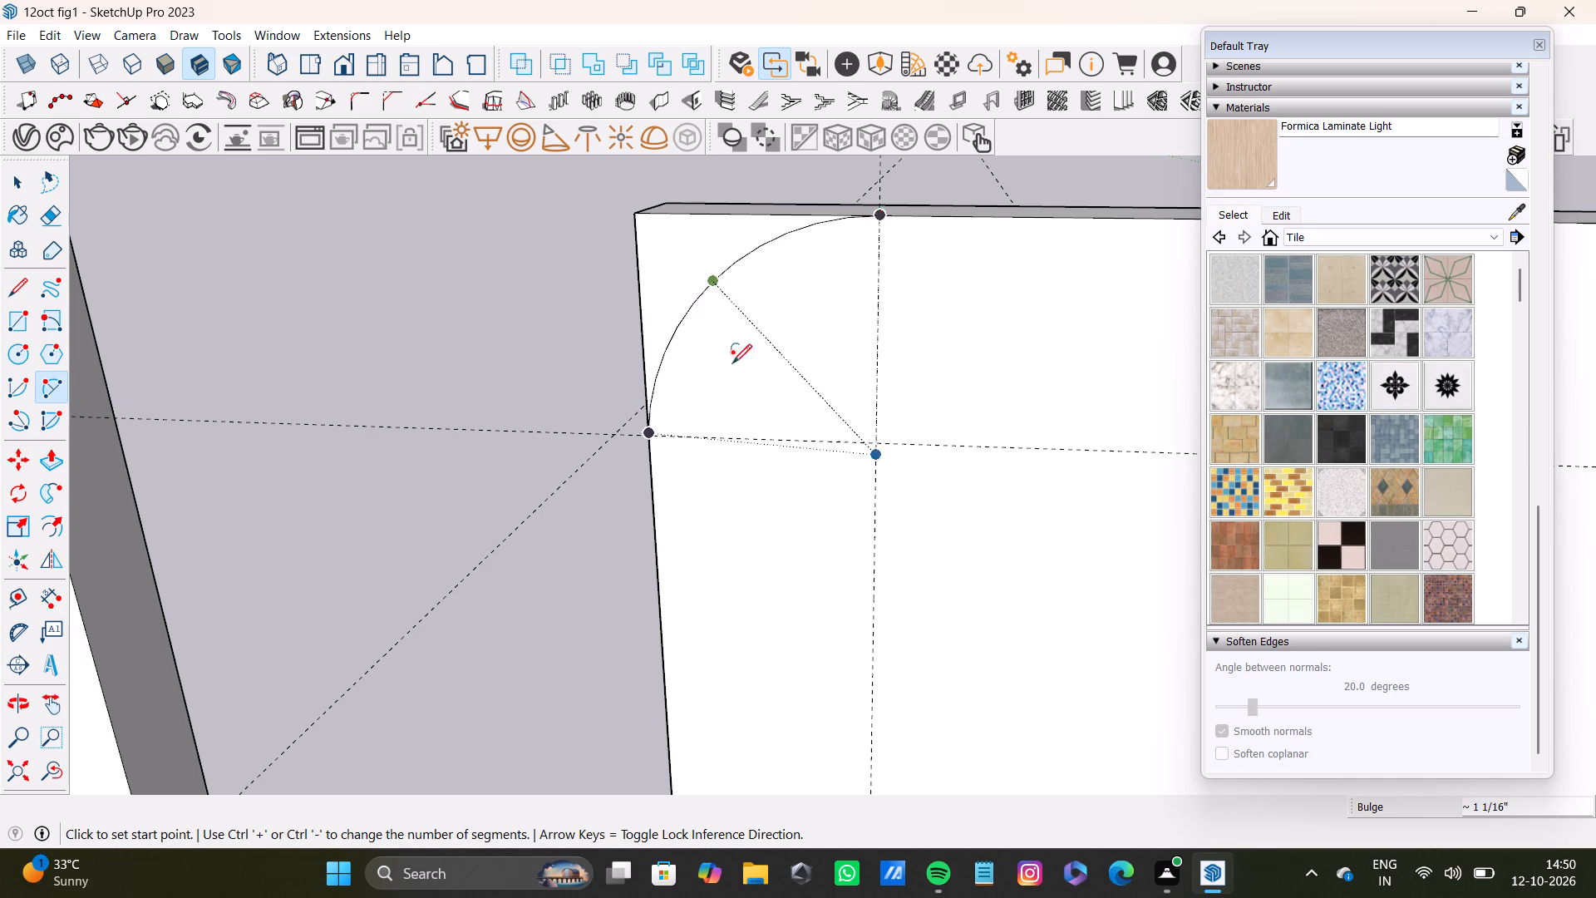
# Draw a corner arc of about 3 7/16" radius between the guides at the right-hand backrest's outer upper corner.
pyautogui.scroll(-6, 750, 407)
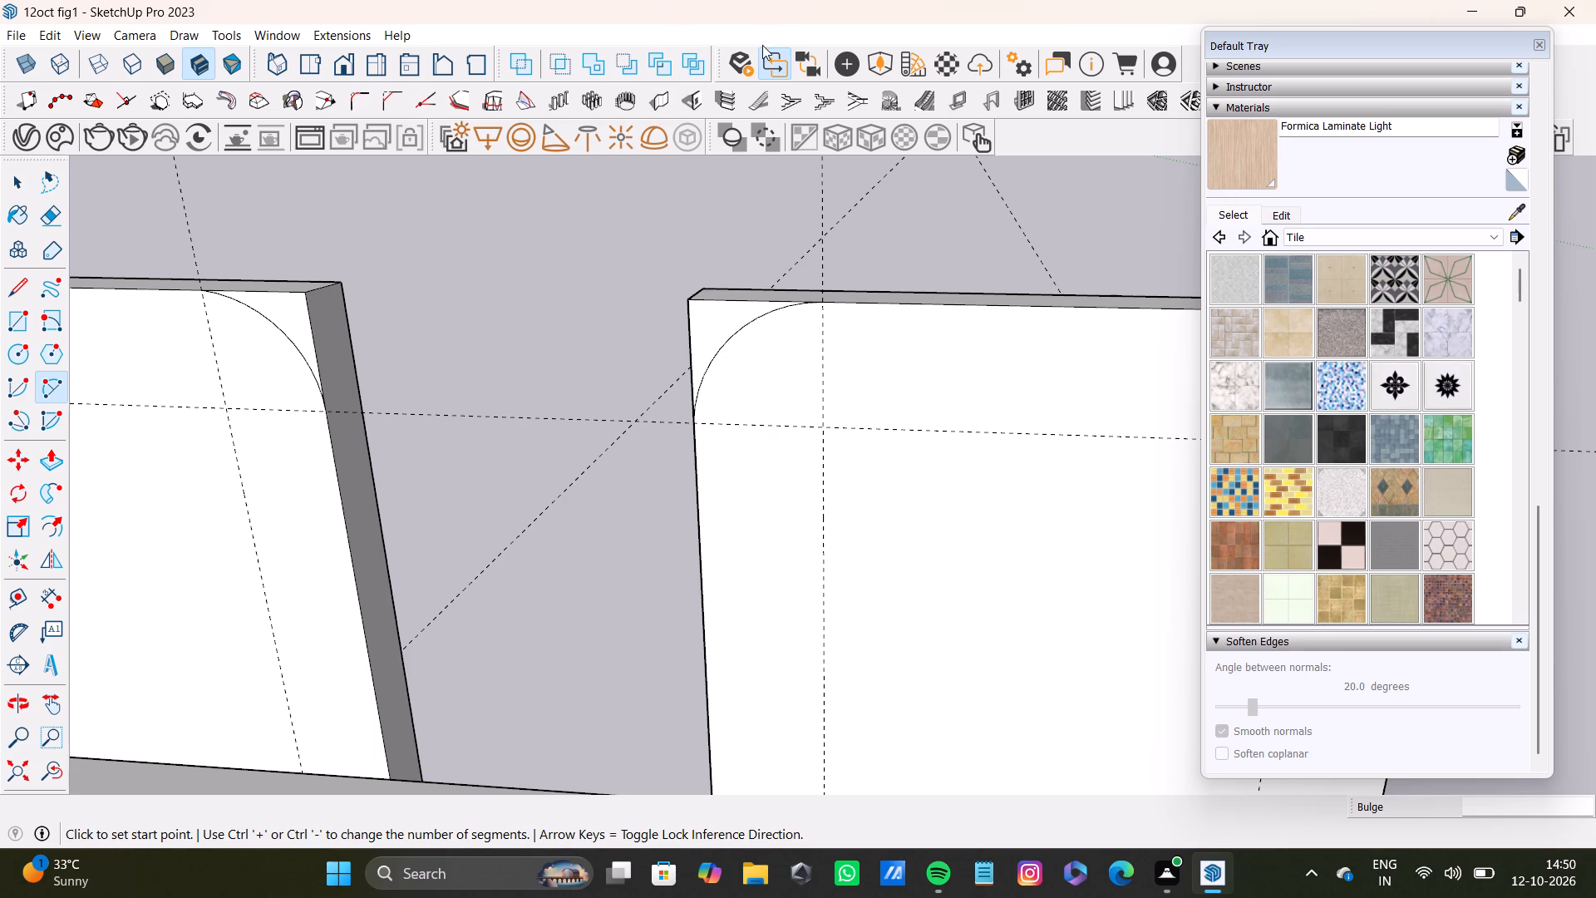
pyautogui.scroll(-11, 756, 127)
pyautogui.keyDown('shift'); pyautogui.moveTo(858, 319); pyautogui.dragTo(855, 432, button='middle'); pyautogui.keyUp('shift')
pyautogui.scroll(2, 671, 301)
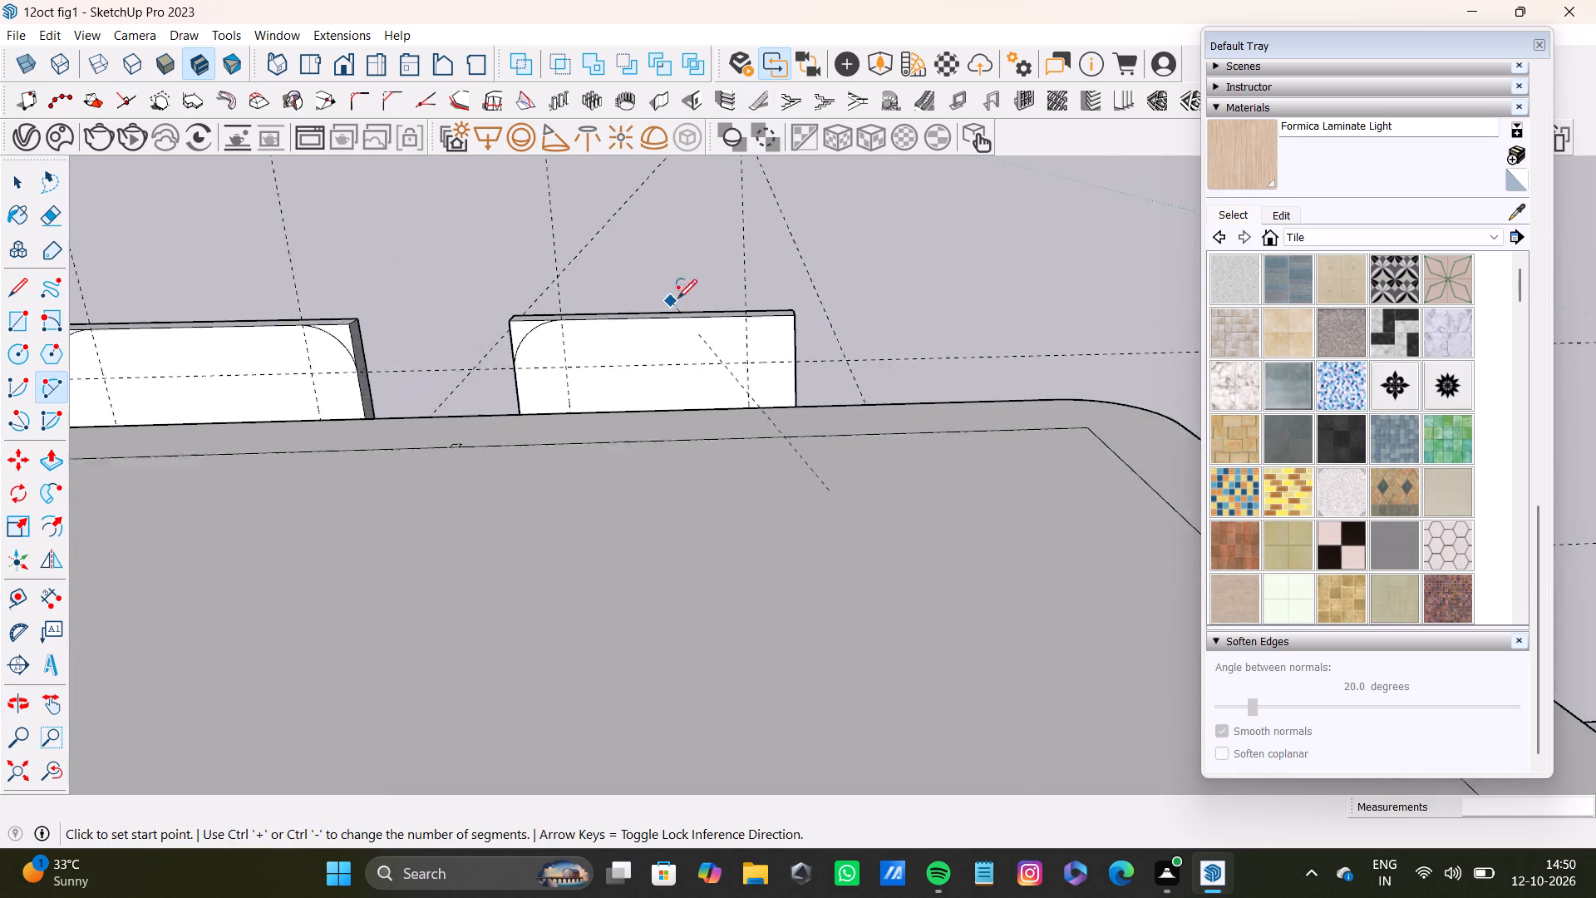
pyautogui.scroll(5, 677, 299)
pyautogui.keyDown('shift'); pyautogui.moveTo(853, 384); pyautogui.dragTo(739, 410, button='middle'); pyautogui.keyUp('shift')
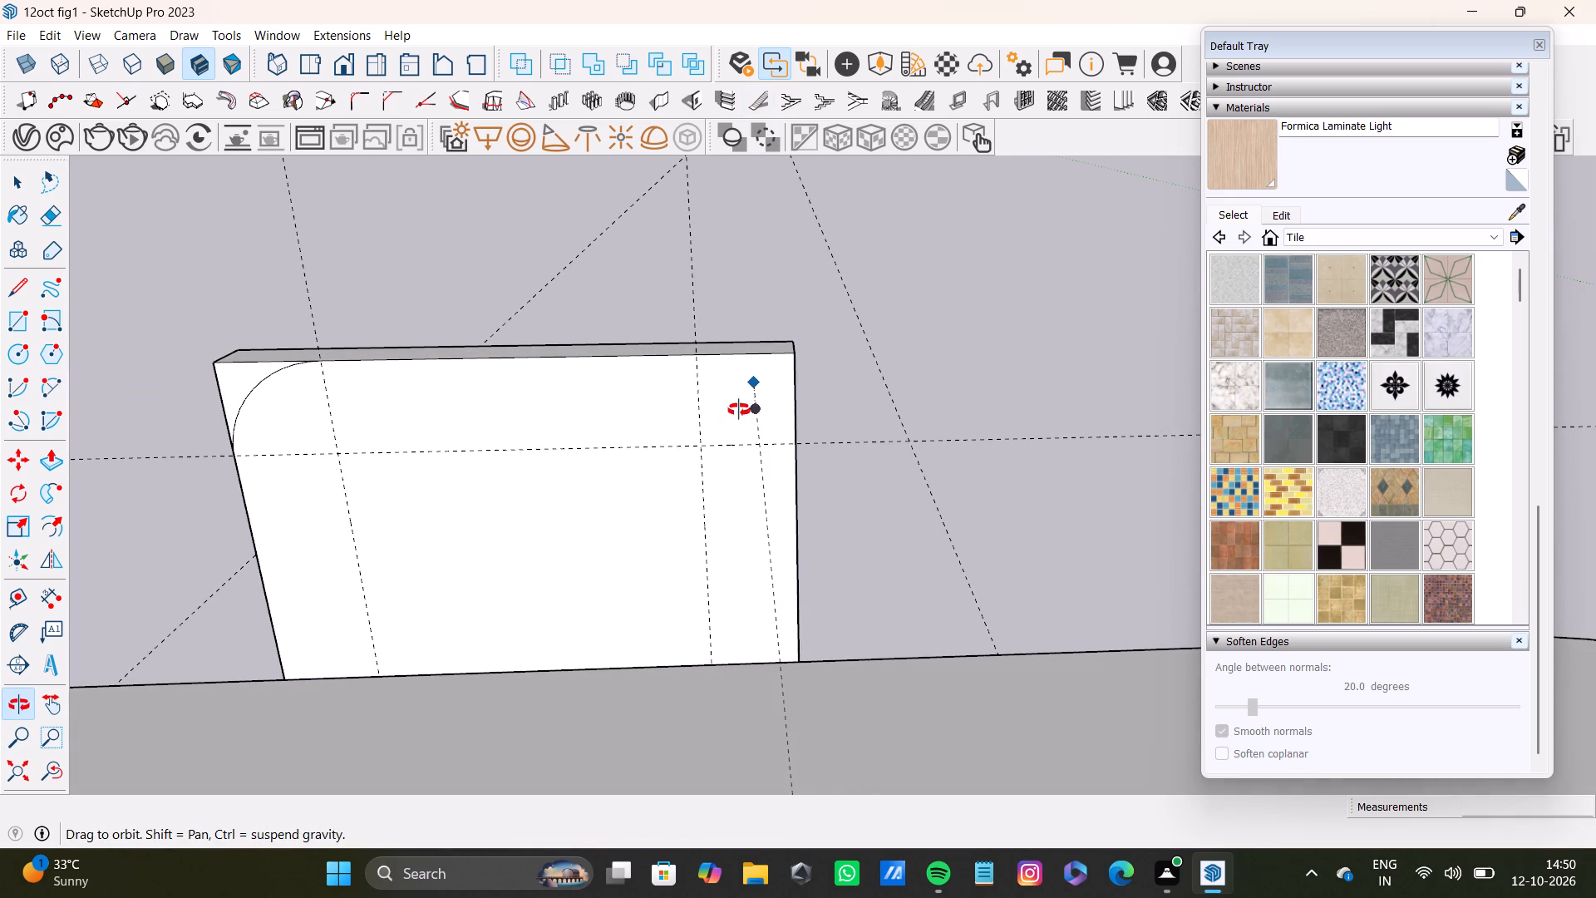
pyautogui.keyDown('shift'); pyautogui.moveTo(739, 410); pyautogui.dragTo(741, 399, button='middle'); pyautogui.keyUp('shift')
pyautogui.scroll(4, 779, 382)
pyautogui.moveTo(769, 394); pyautogui.dragTo(732, 359, button='middle')
pyautogui.scroll(4, 651, 362)
pyautogui.press('space')
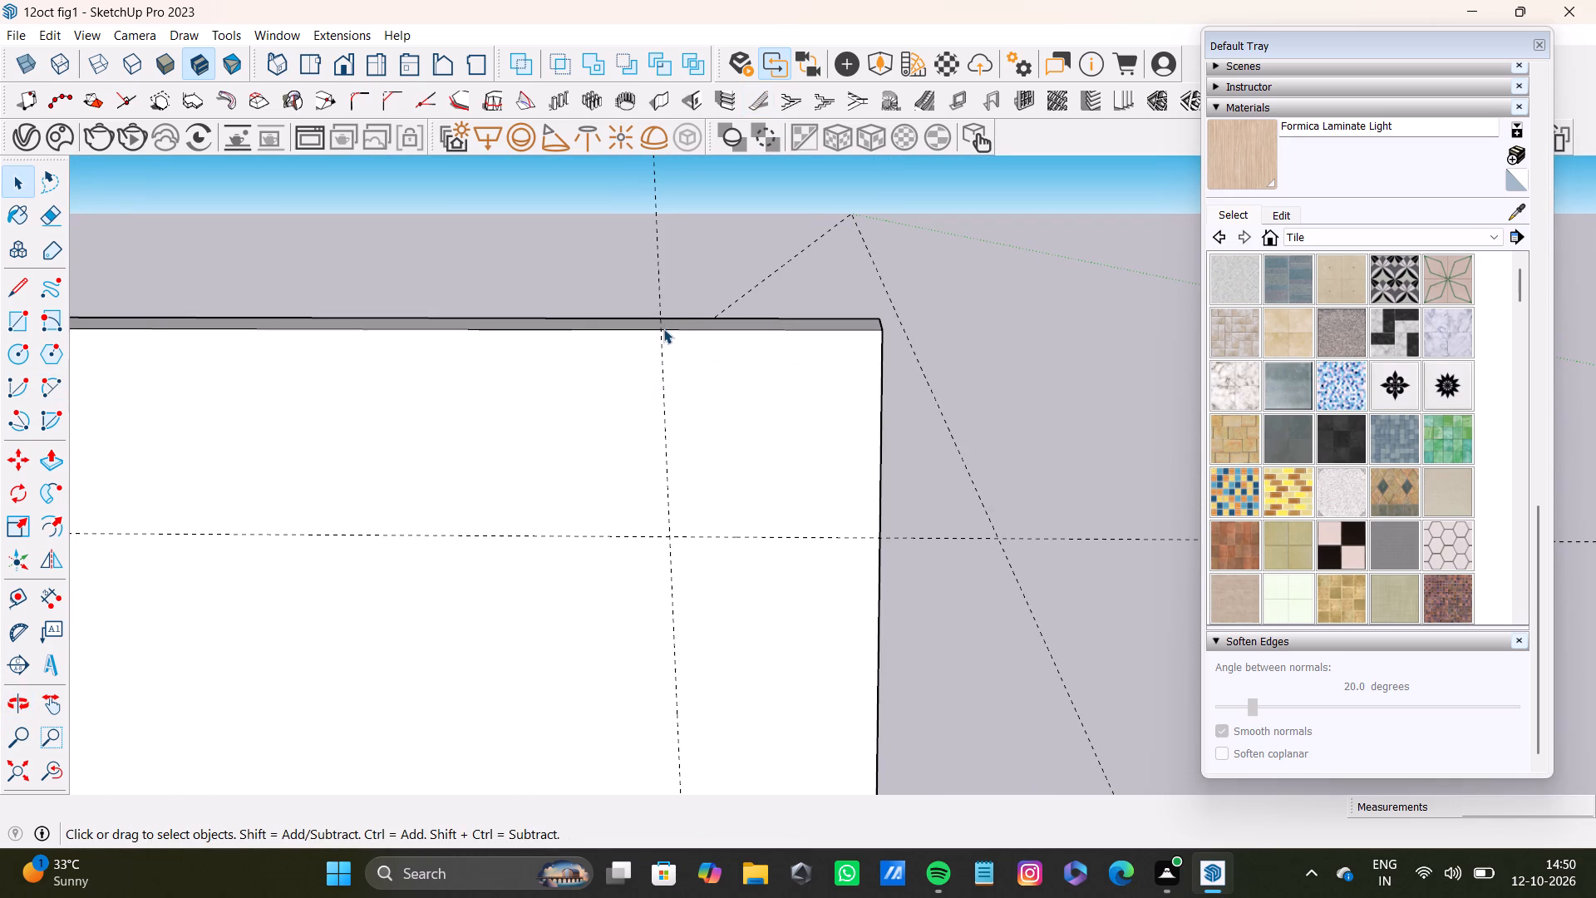
pyautogui.press('a')
pyautogui.click(661, 329)
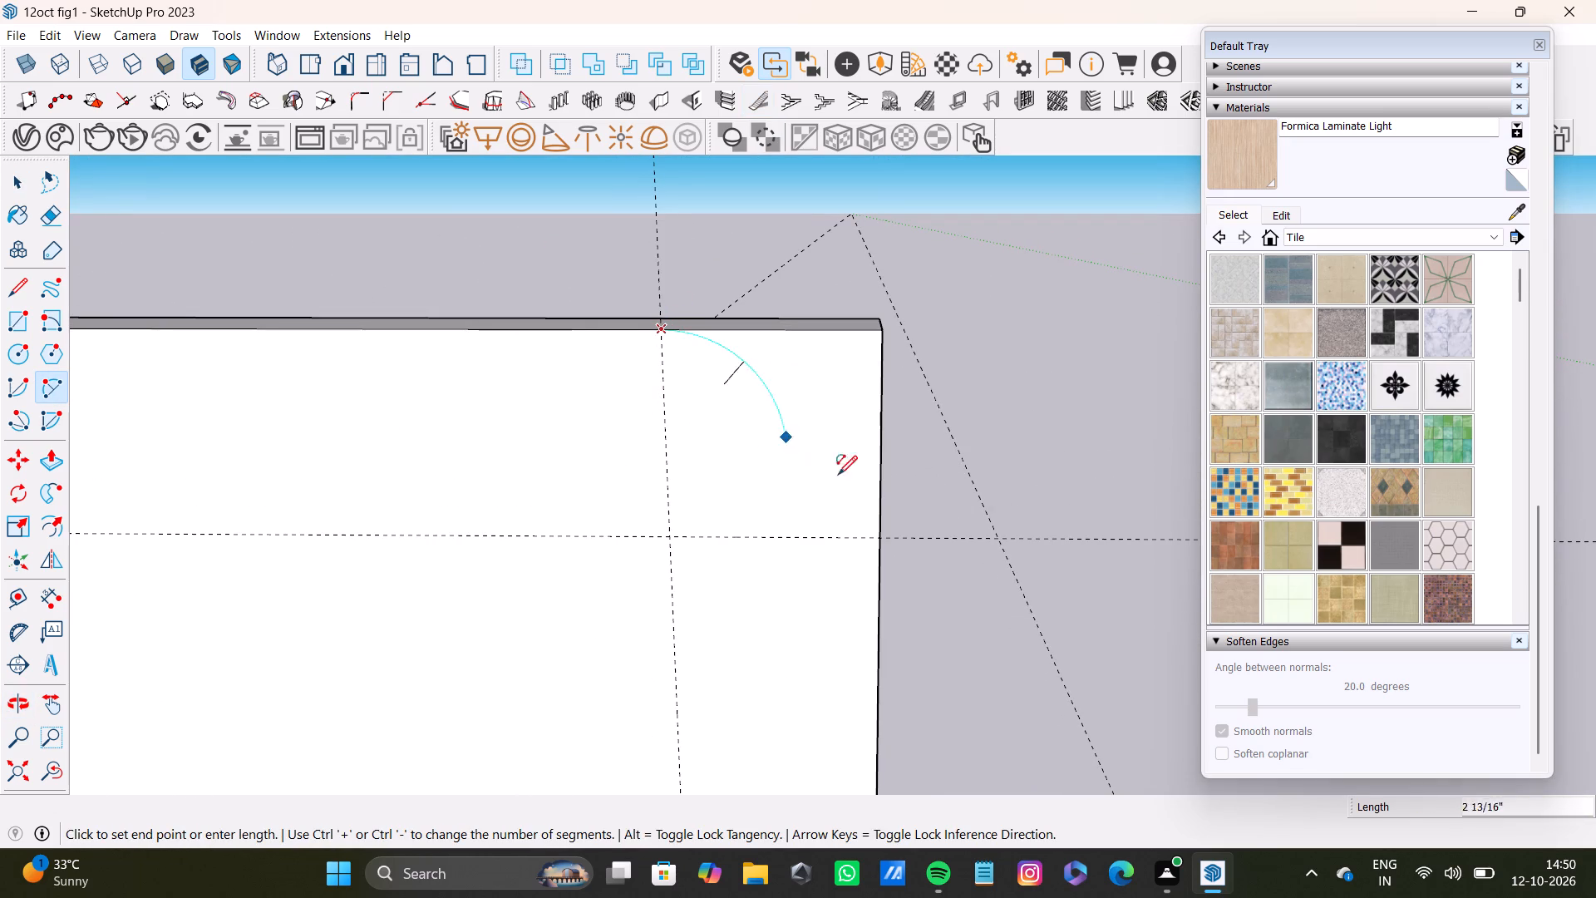
pyautogui.click(883, 540)
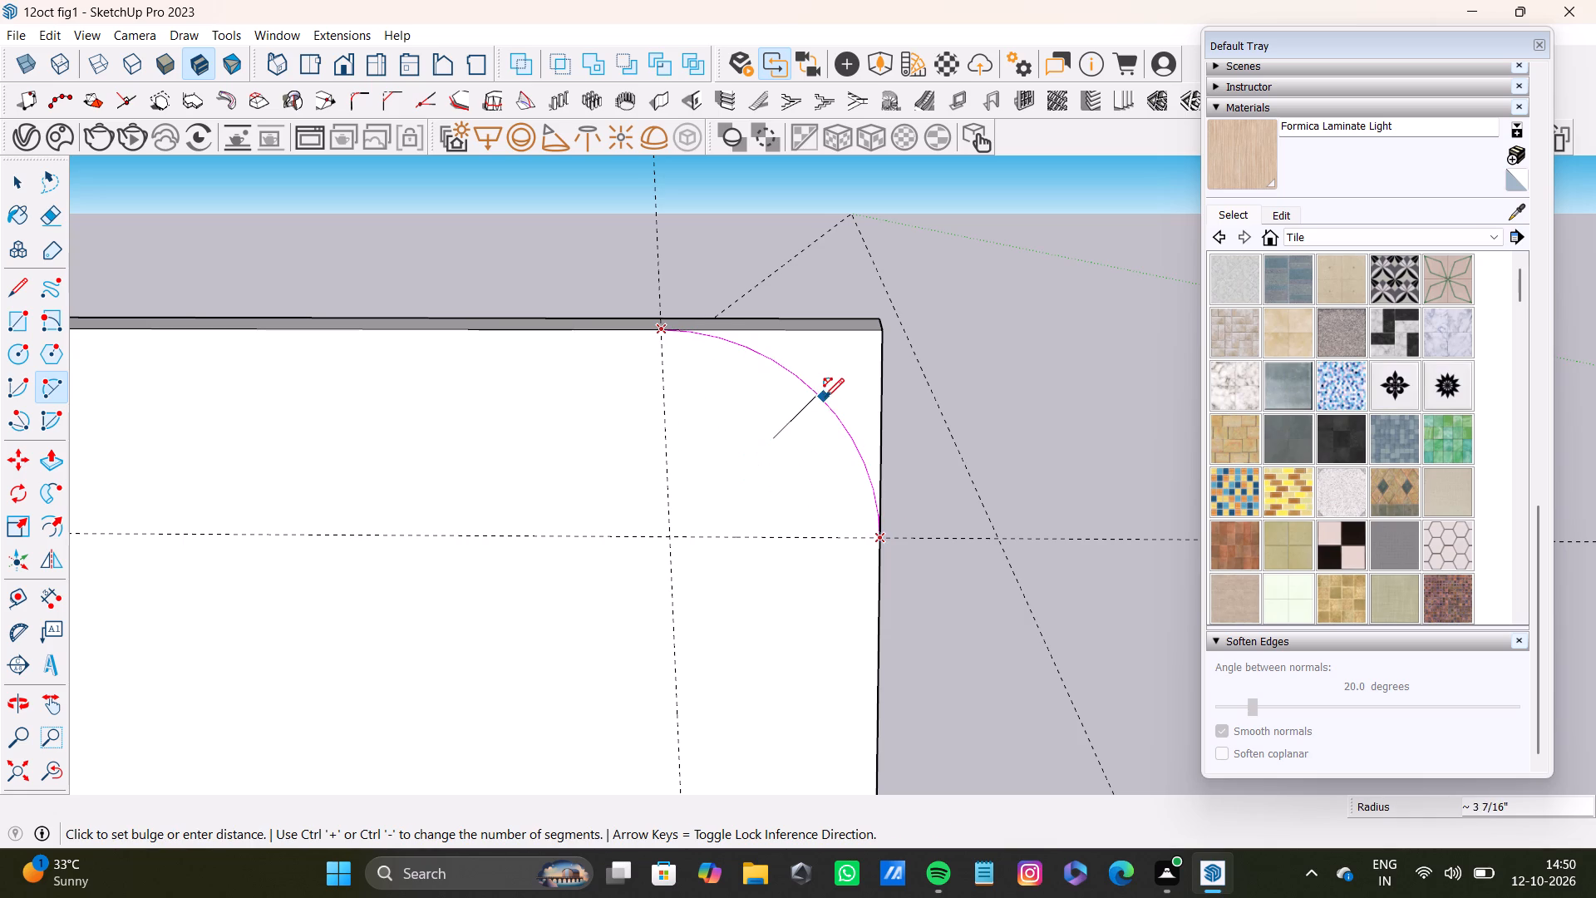
pyautogui.click(830, 409)
pyautogui.press('space')
# Push the two corner faces outside the arcs through the left-hand backrest's 1 7/8" thickness to round its upper corners.
pyautogui.scroll(-8, 810, 423)
pyautogui.keyDown('shift'); pyautogui.moveTo(771, 466); pyautogui.dragTo(1040, 433, button='middle'); pyautogui.keyUp('shift')
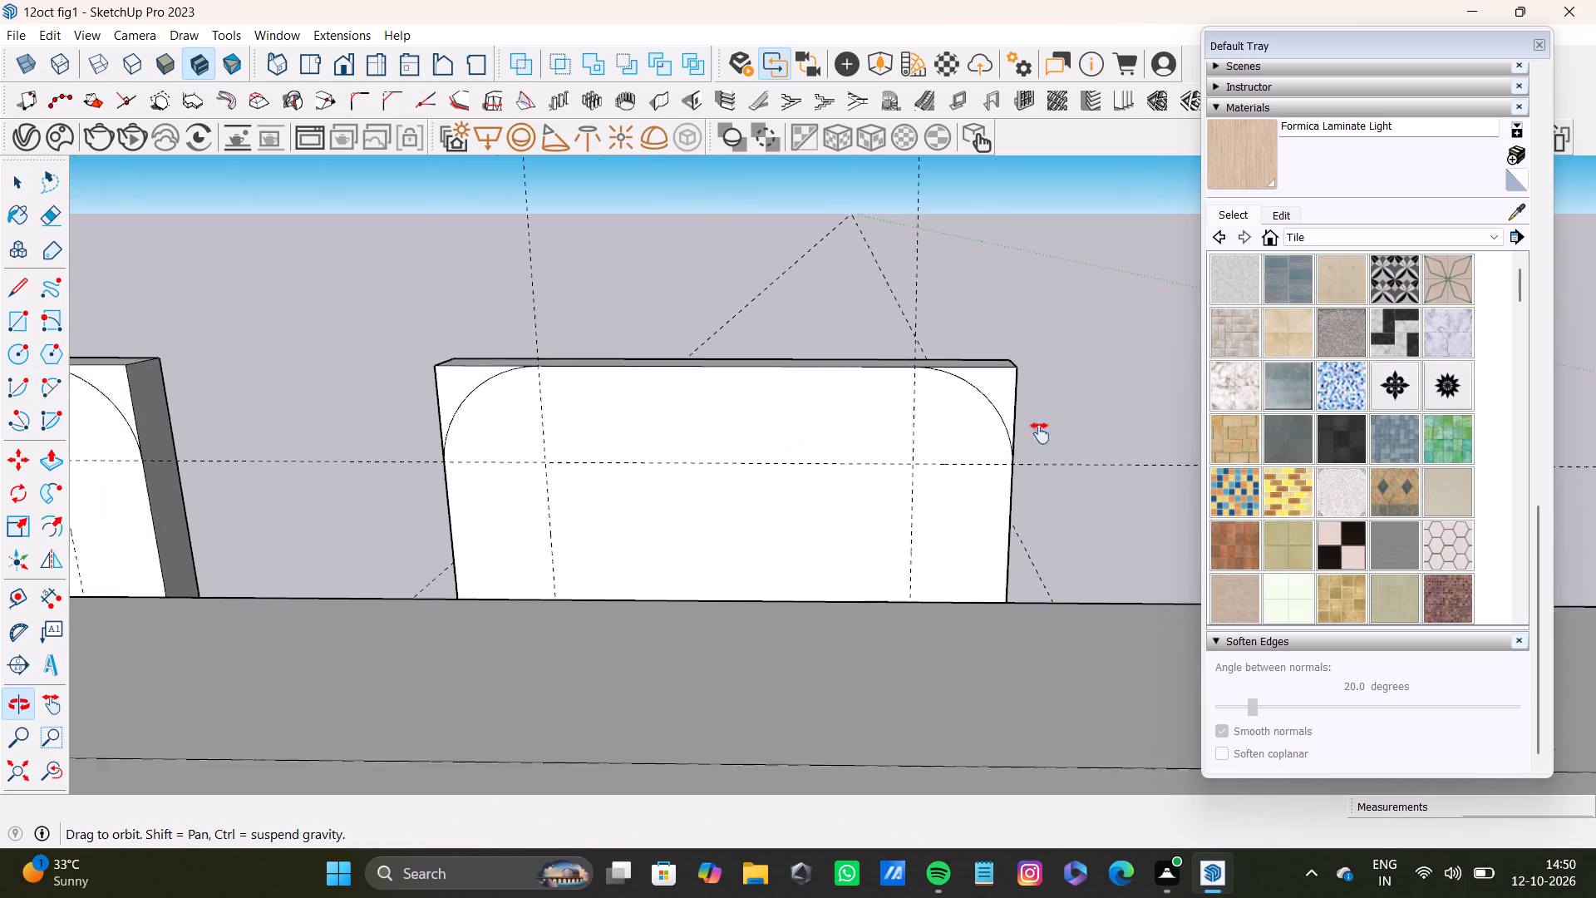
pyautogui.keyDown('shift'); pyautogui.moveTo(1040, 433); pyautogui.dragTo(1130, 459, button='middle'); pyautogui.keyUp('shift')
pyautogui.scroll(-7, 364, 420)
pyautogui.keyDown('shift'); pyautogui.moveTo(268, 506); pyautogui.dragTo(525, 537, button='middle'); pyautogui.keyUp('shift')
pyautogui.scroll(12, 417, 542)
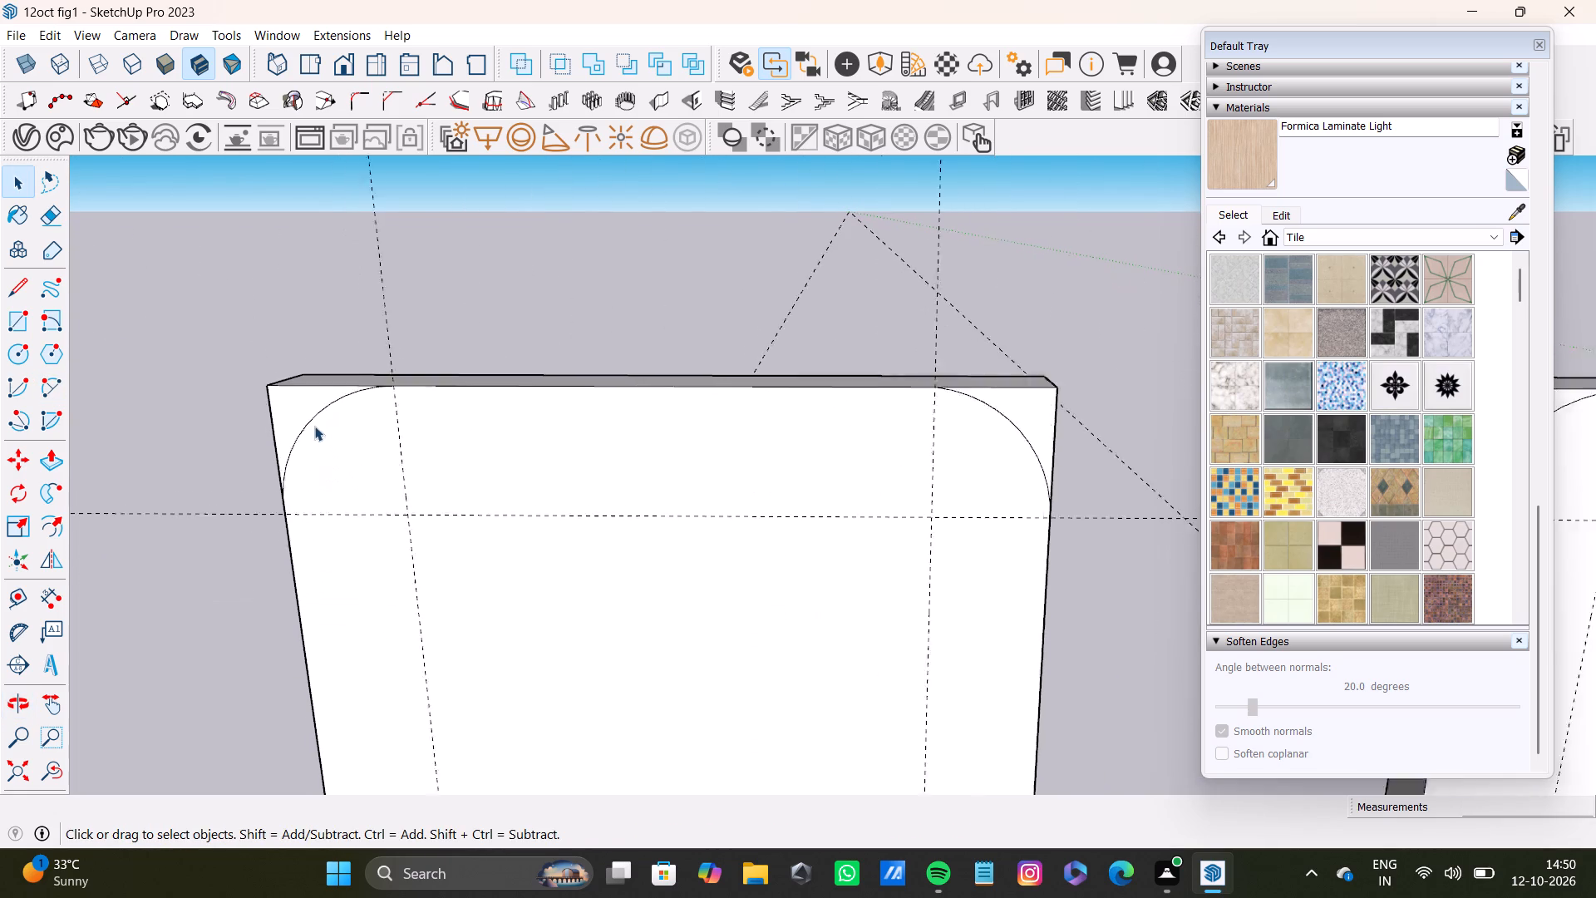
pyautogui.click(287, 405)
pyautogui.press('p')
pyautogui.moveTo(297, 405); pyautogui.dragTo(318, 368)
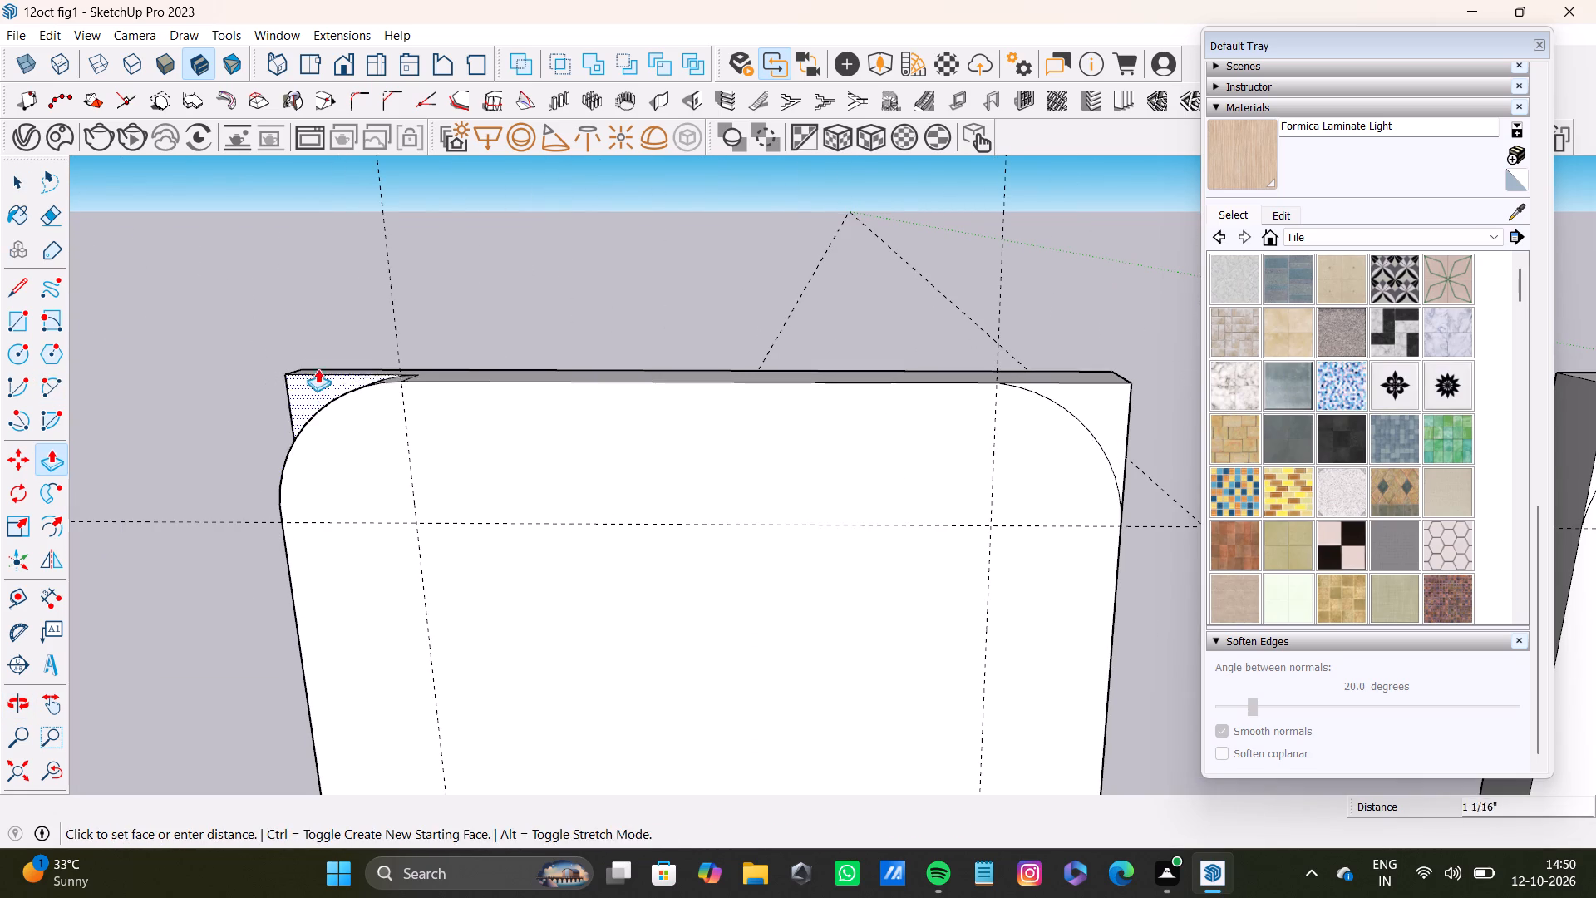
pyautogui.moveTo(318, 368); pyautogui.dragTo(328, 363)
pyautogui.scroll(-4, 442, 375)
pyautogui.moveTo(1009, 504); pyautogui.dragTo(741, 438, button='middle')
pyautogui.scroll(2, 916, 377)
pyautogui.moveTo(881, 413); pyautogui.dragTo(955, 397)
# Push the corner face outside the arc through the right-hand backrest's 1 7/8" thickness at its inner upper corner.
pyautogui.scroll(-8, 862, 508)
pyautogui.moveTo(888, 530); pyautogui.dragTo(1075, 494, button='middle')
pyautogui.scroll(-6, 979, 535)
pyautogui.scroll(-2, 642, 568)
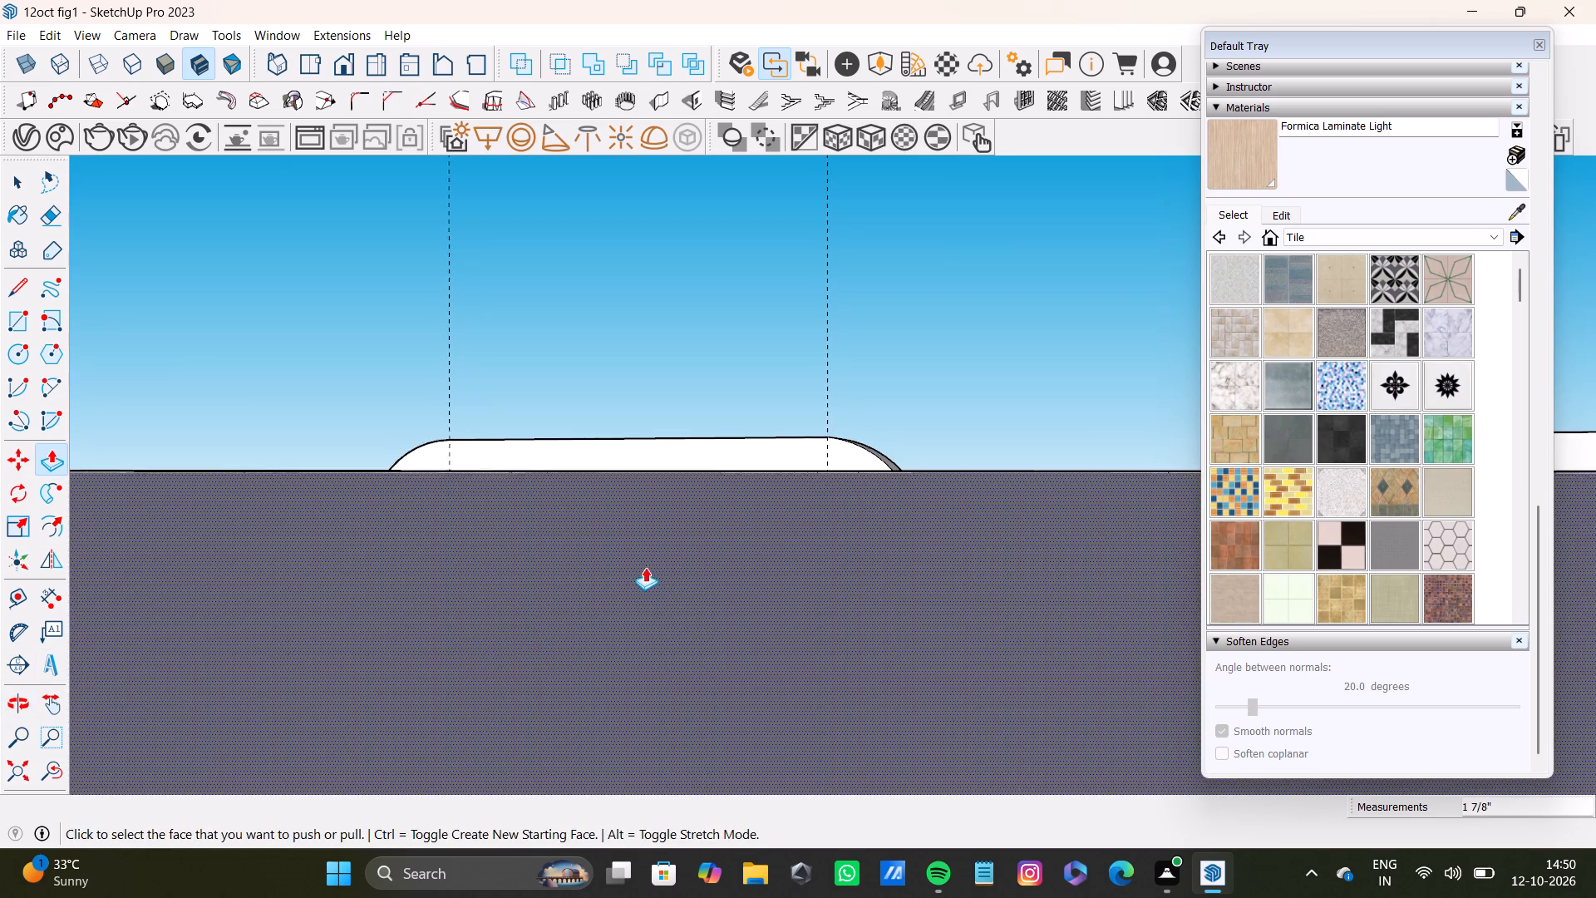
pyautogui.scroll(-3, 645, 567)
pyautogui.moveTo(1073, 385); pyautogui.dragTo(1045, 643, button='middle')
pyautogui.scroll(-9, 746, 506)
pyautogui.keyDown('shift'); pyautogui.moveTo(914, 444); pyautogui.dragTo(455, 553, button='middle'); pyautogui.keyUp('shift')
pyautogui.scroll(-5, 601, 466)
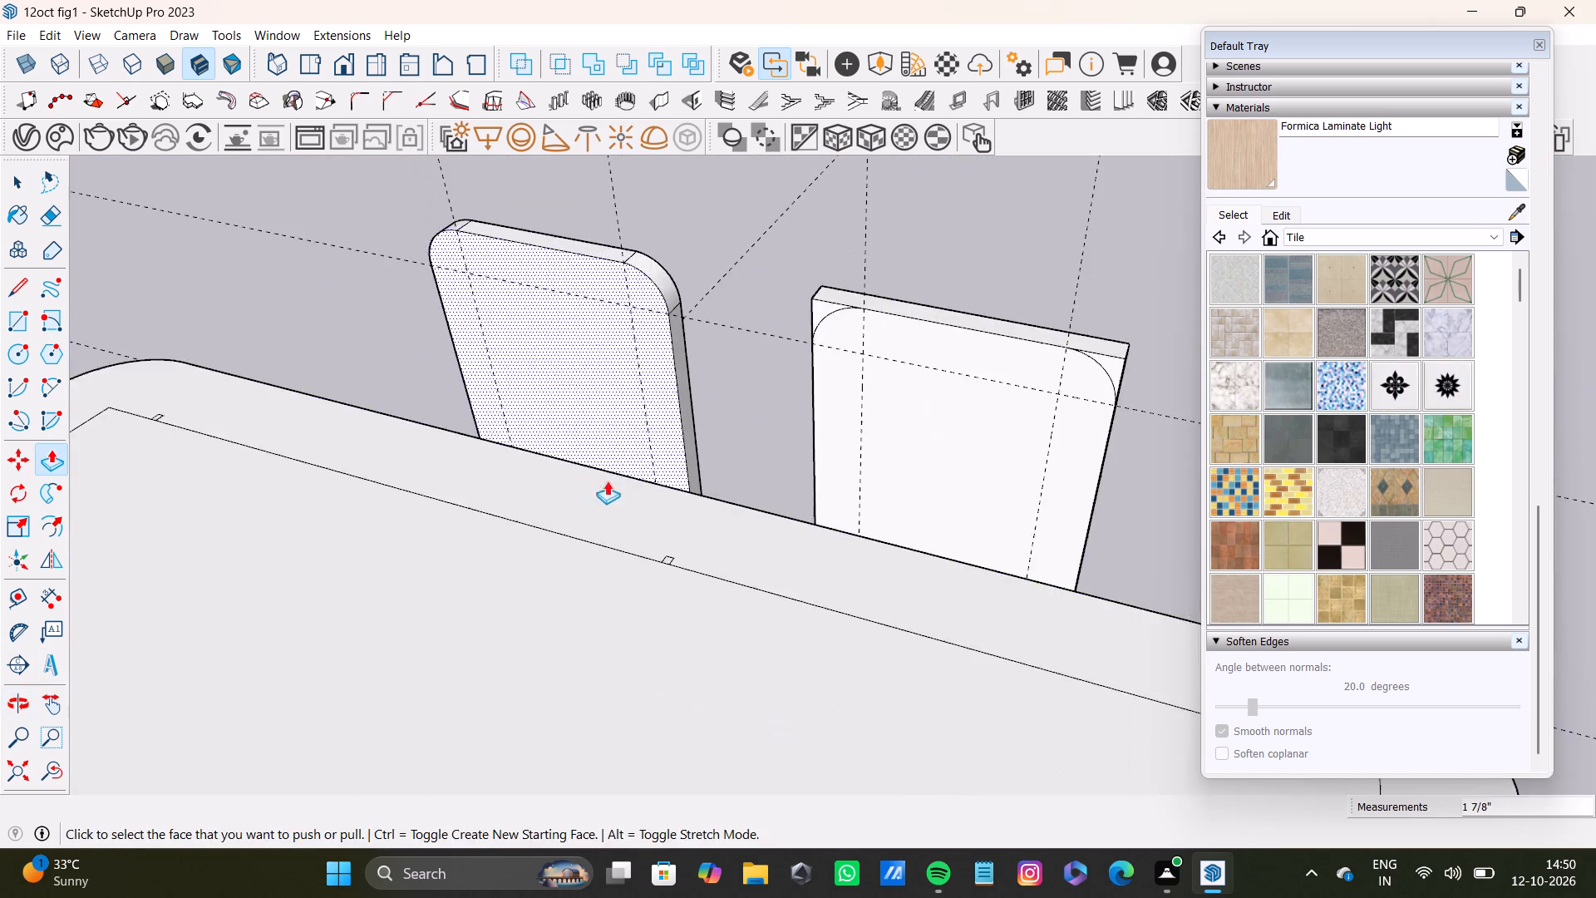
pyautogui.moveTo(607, 481); pyautogui.dragTo(948, 479, button='middle')
pyautogui.scroll(-4, 840, 475)
pyautogui.moveTo(630, 494); pyautogui.dragTo(873, 505, button='middle')
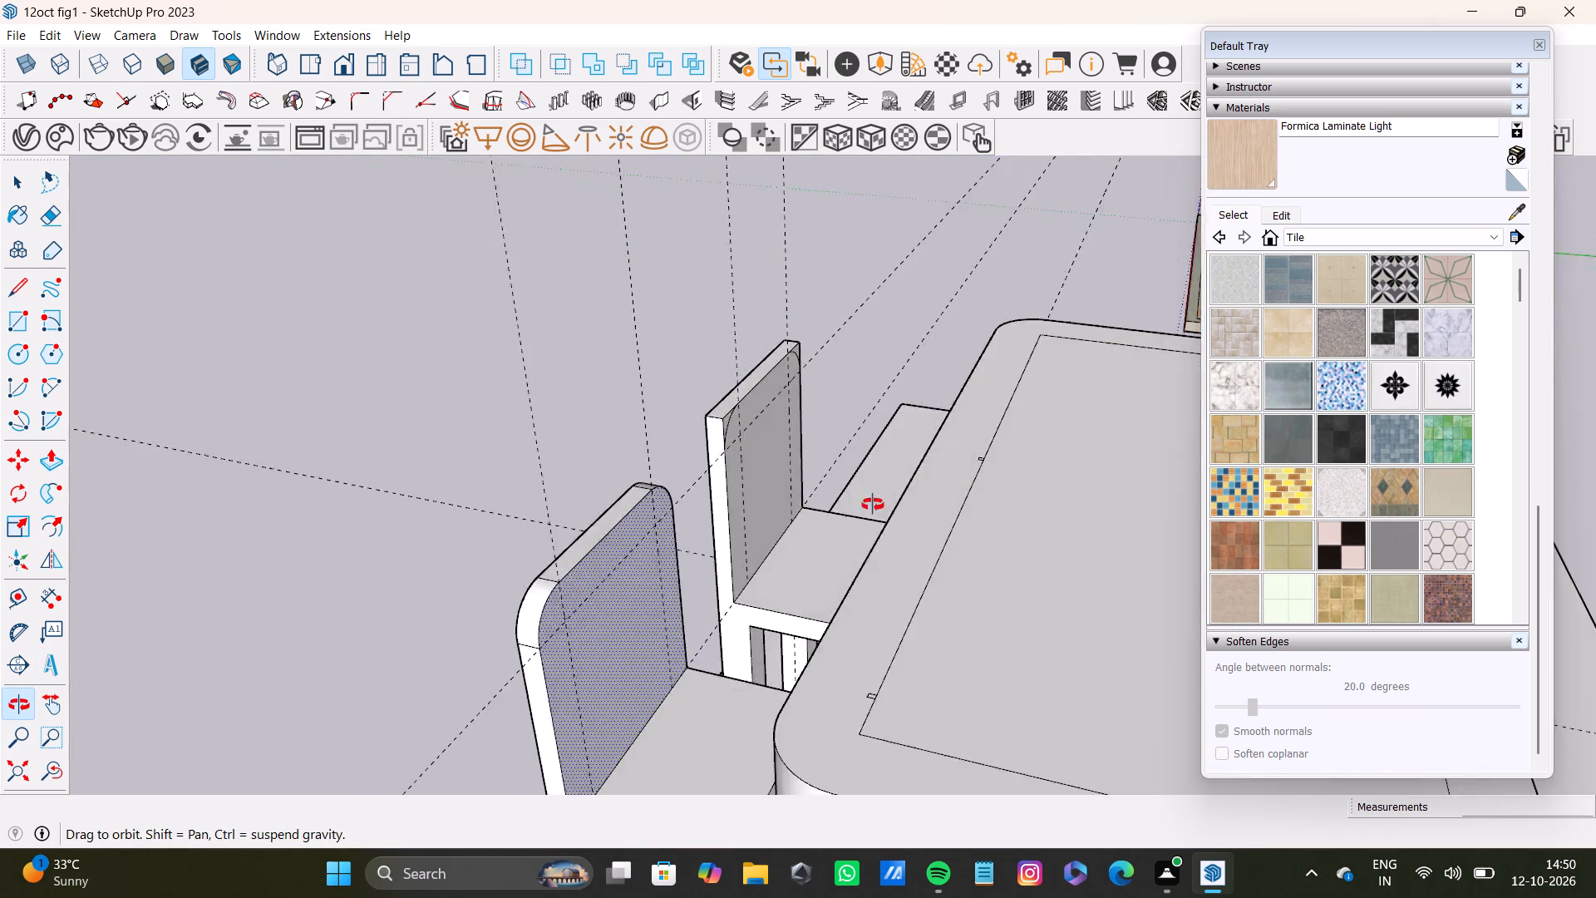
pyautogui.moveTo(873, 505); pyautogui.dragTo(688, 484, button='middle')
pyautogui.scroll(3, 901, 387)
pyautogui.keyDown('shift'); pyautogui.moveTo(962, 383); pyautogui.dragTo(662, 463, button='middle'); pyautogui.keyUp('shift')
pyautogui.scroll(7, 796, 382)
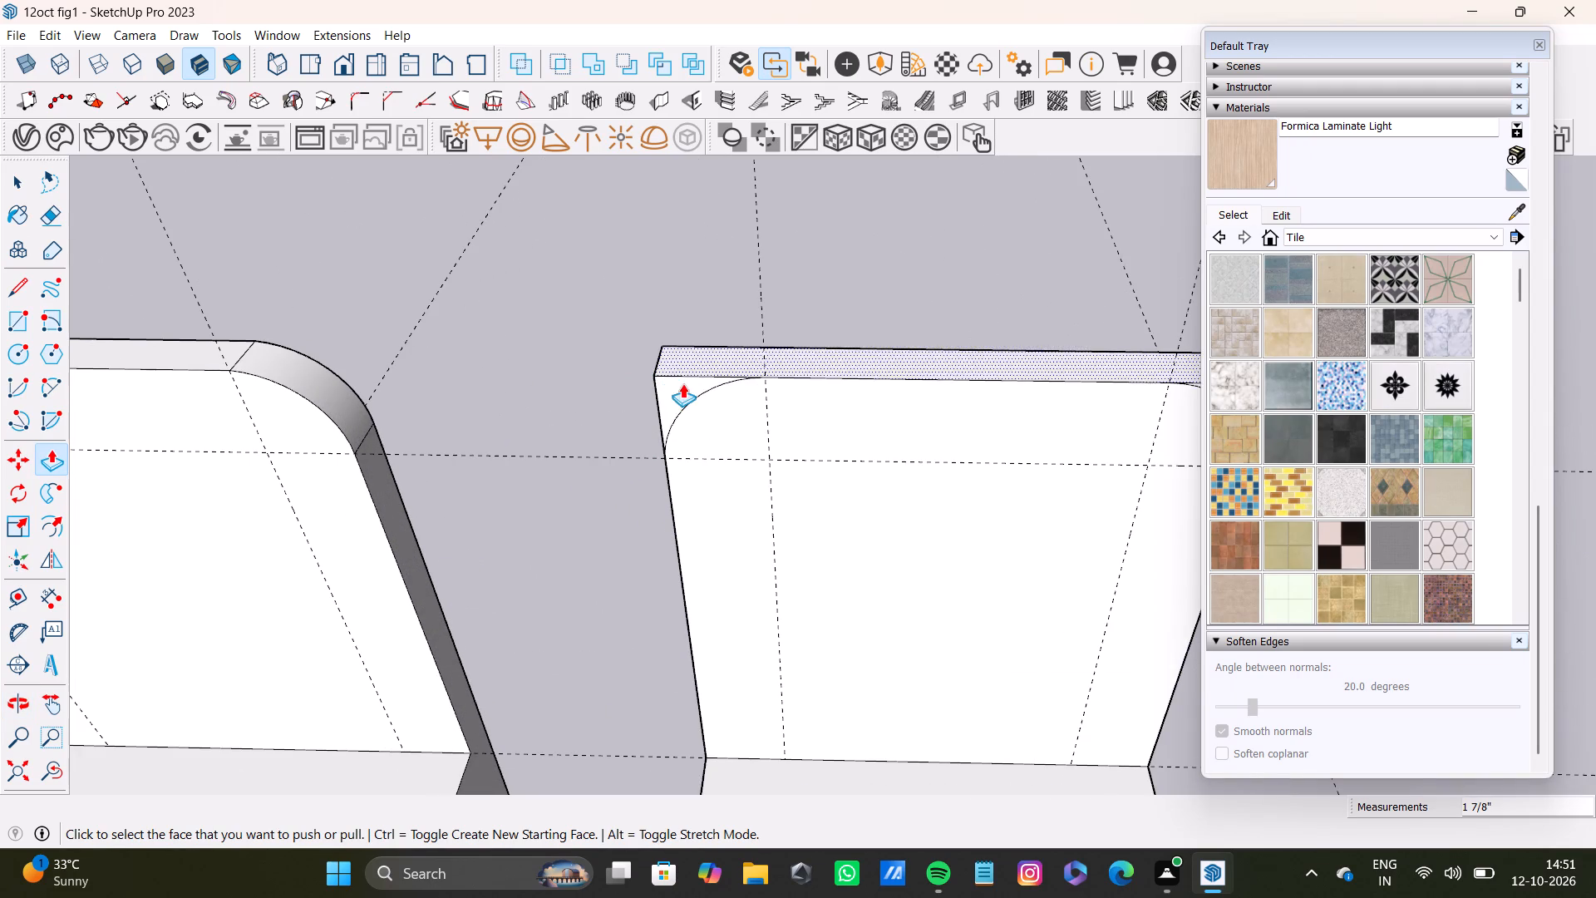
pyautogui.moveTo(683, 384); pyautogui.dragTo(701, 336)
# Push the remaining outer corner face through the right-hand backrest's 1 7/8" thickness to round that upper corner.
pyautogui.scroll(-4, 723, 387)
pyautogui.keyDown('shift'); pyautogui.moveTo(735, 411); pyautogui.dragTo(352, 409, button='middle'); pyautogui.keyUp('shift')
pyautogui.scroll(4, 764, 441)
pyautogui.moveTo(663, 383); pyautogui.dragTo(665, 332)
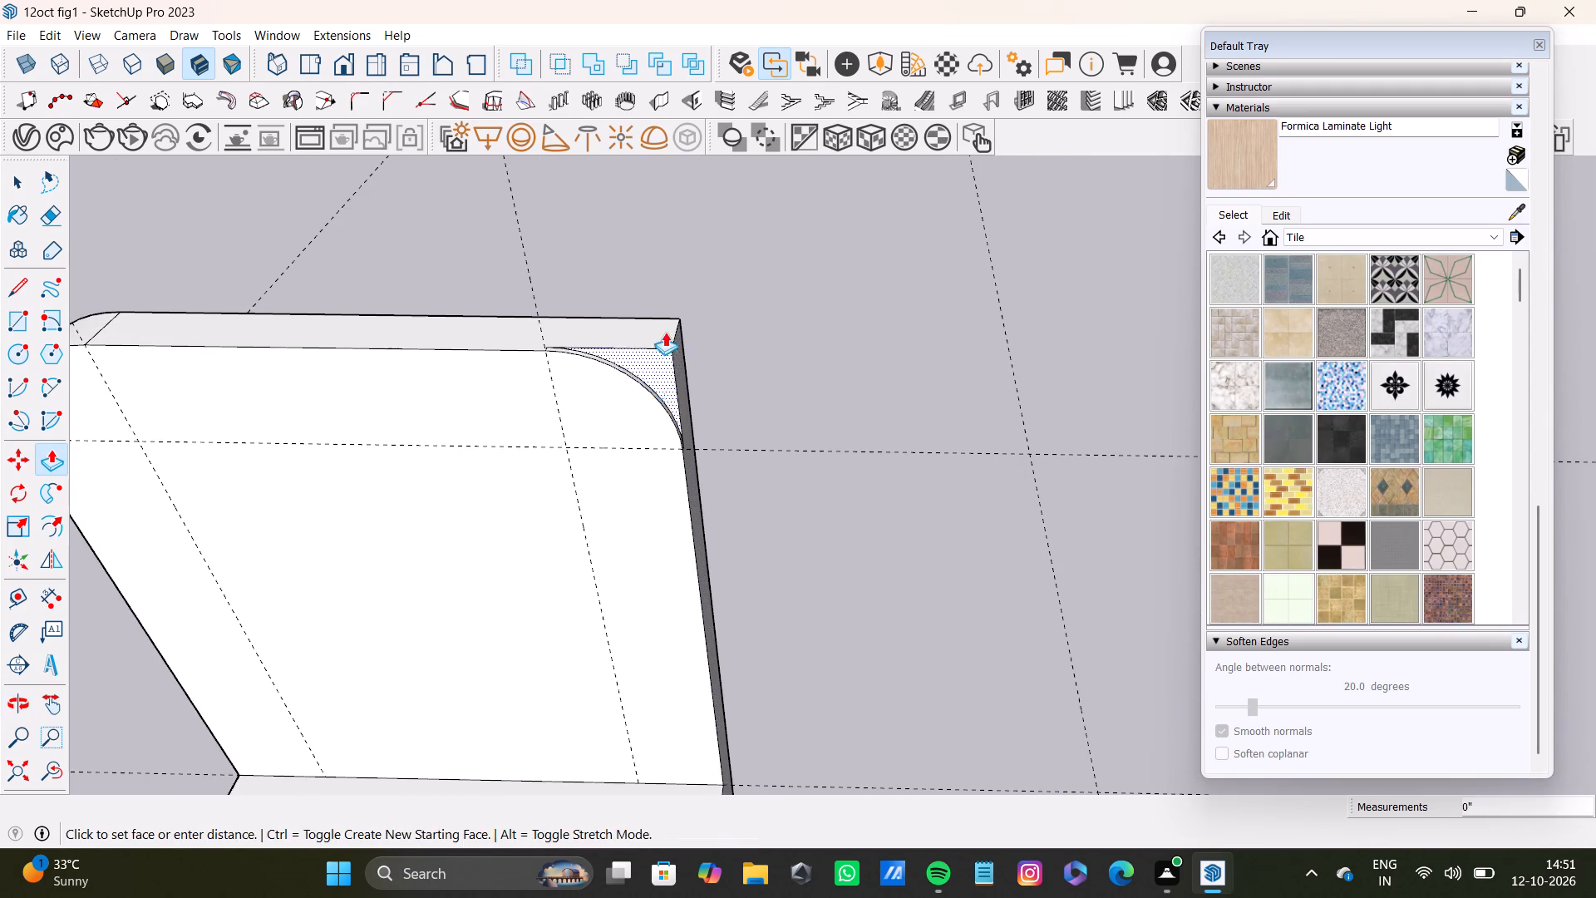
pyautogui.moveTo(665, 332); pyautogui.dragTo(668, 320)
# Examine both chairs with their rounded backrests beside the reception table from above and from the side.
pyautogui.scroll(-12, 674, 336)
pyautogui.moveTo(584, 488); pyautogui.dragTo(1122, 551, button='middle')
pyautogui.scroll(-1, 1122, 551)
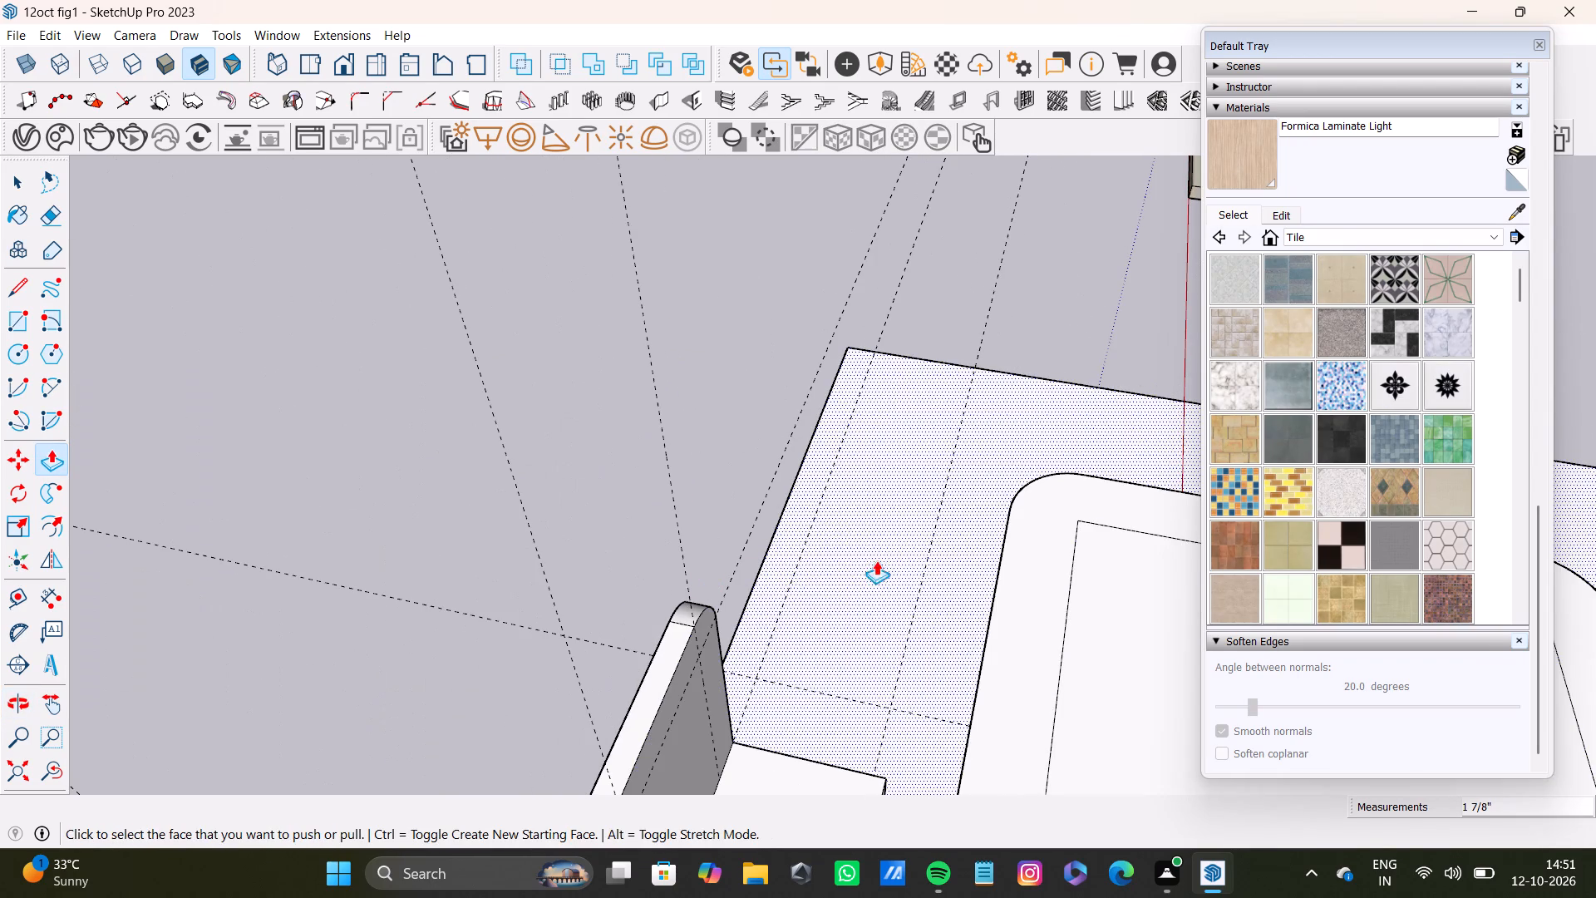
pyautogui.scroll(-4, 845, 527)
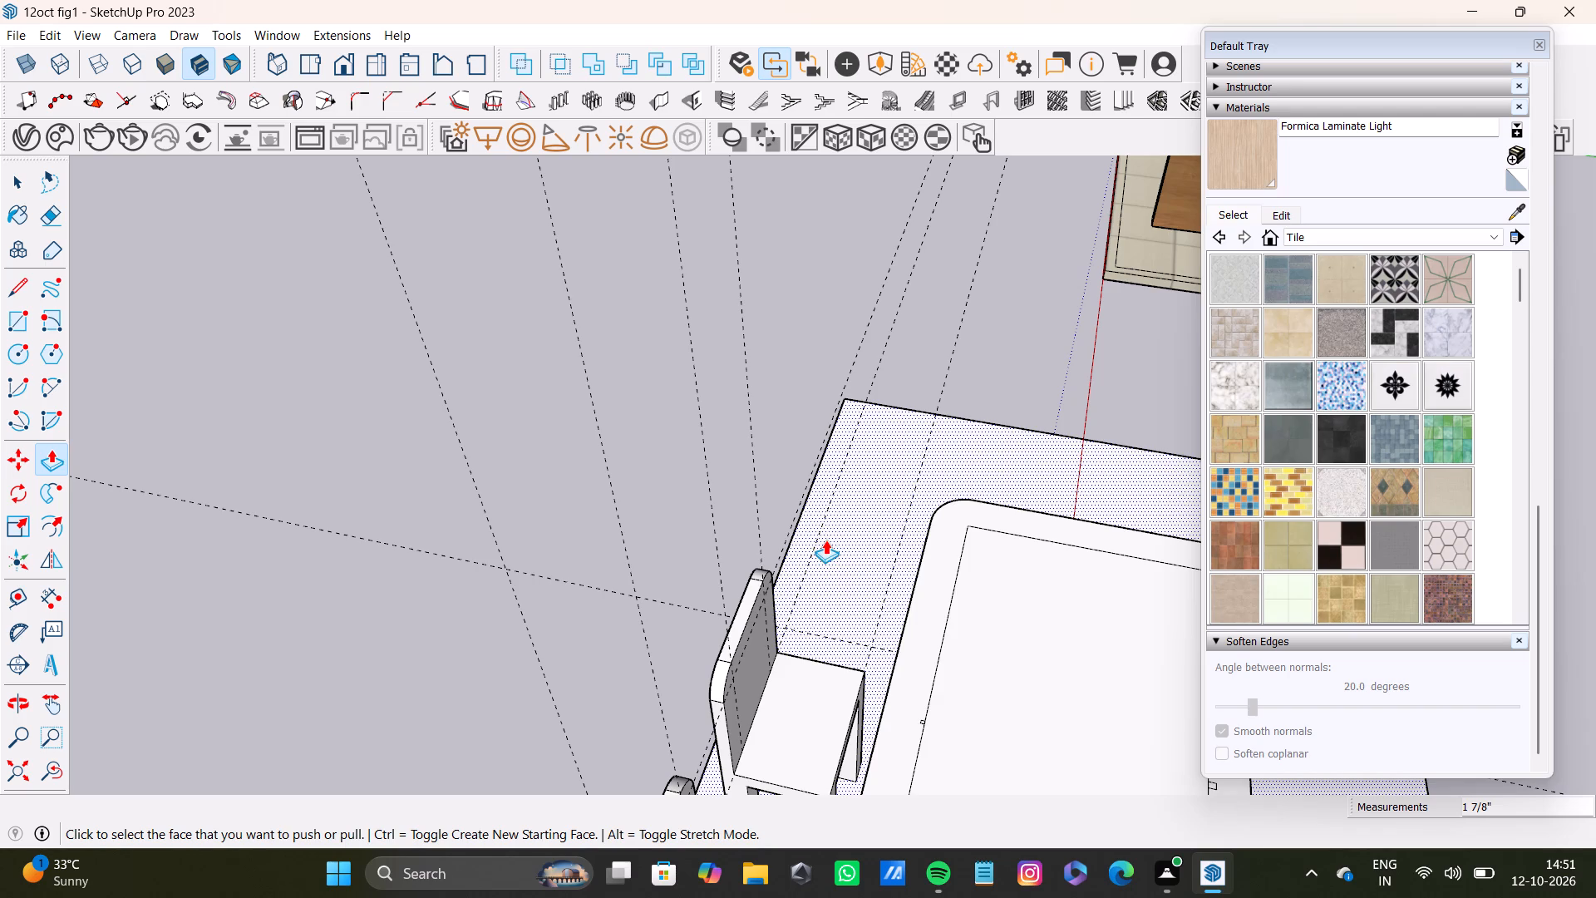
pyautogui.scroll(-3, 762, 623)
pyautogui.moveTo(833, 686); pyautogui.dragTo(569, 673, button='middle')
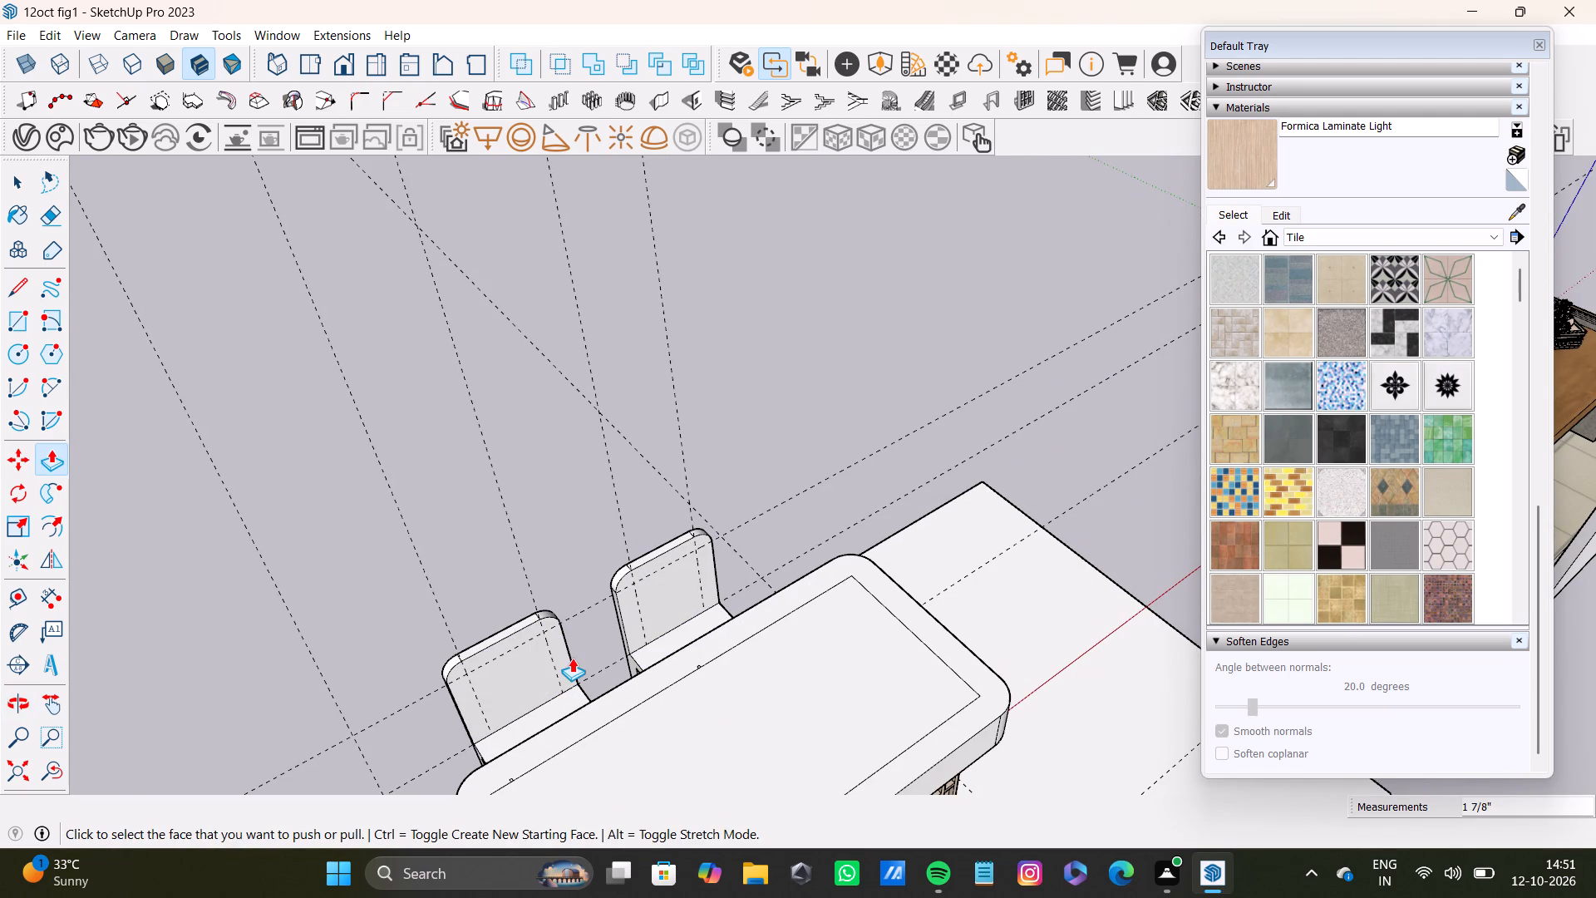
pyautogui.scroll(-8, 549, 649)
pyautogui.moveTo(618, 683); pyautogui.dragTo(632, 672, button='middle')
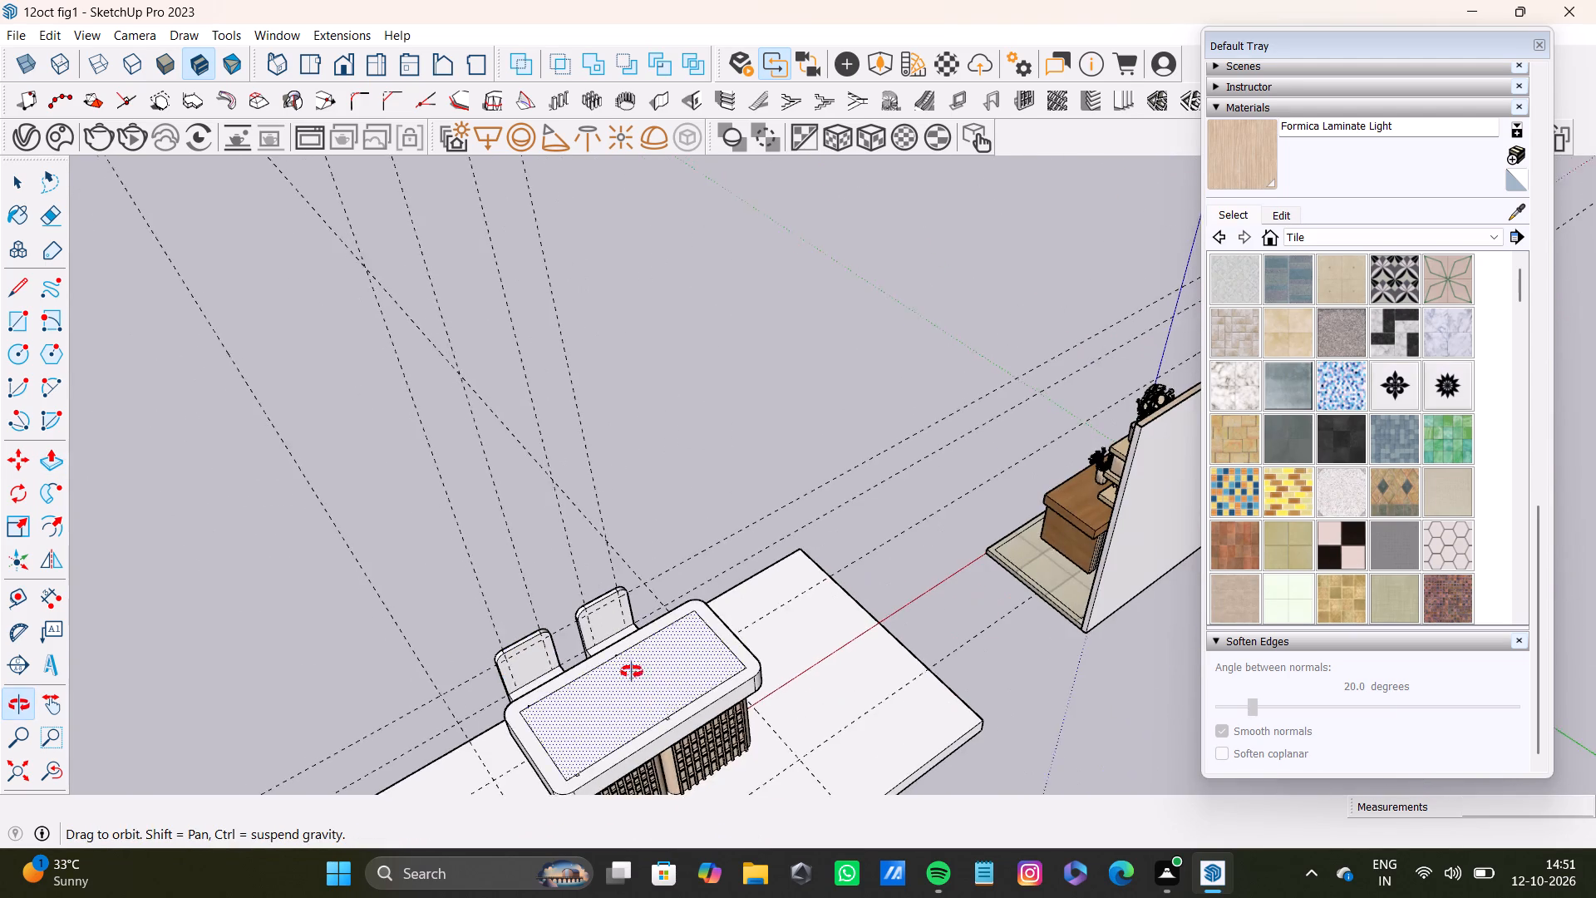
pyautogui.moveTo(632, 672); pyautogui.dragTo(679, 469, button='middle')
pyautogui.keyDown('shift'); pyautogui.scroll(-1, 679, 469); pyautogui.keyUp('shift')
pyautogui.moveTo(406, 504); pyautogui.dragTo(782, 294, button='middle')
pyautogui.scroll(3, 574, 517)
pyautogui.moveTo(673, 657); pyautogui.dragTo(828, 595, button='middle')
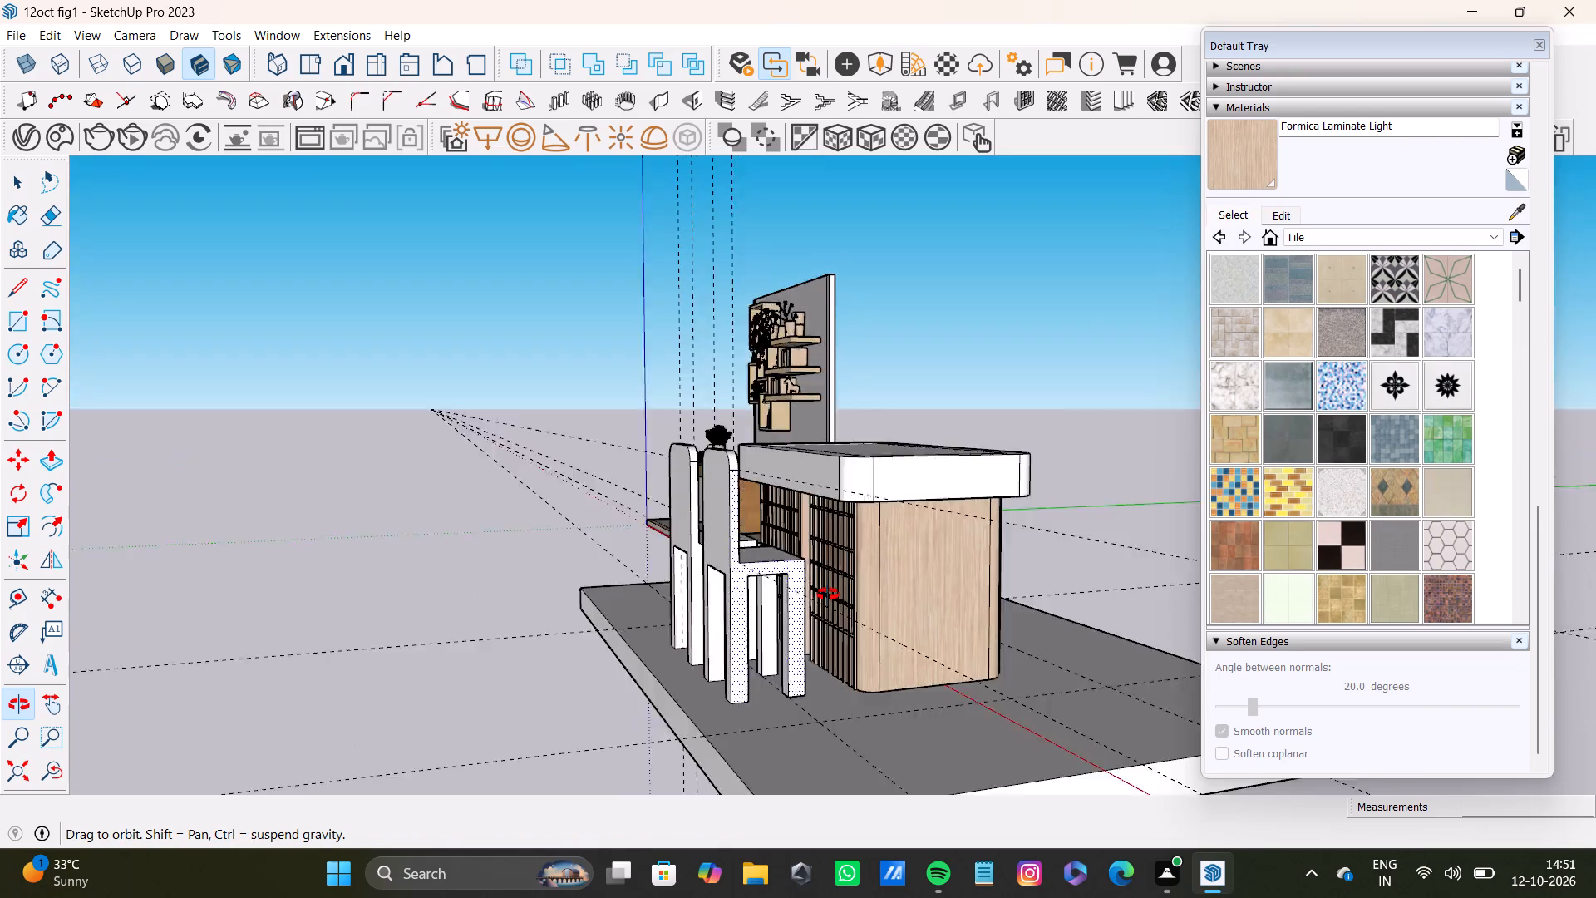
pyautogui.moveTo(828, 595); pyautogui.dragTo(638, 702, button='middle')
pyautogui.scroll(-4, 652, 689)
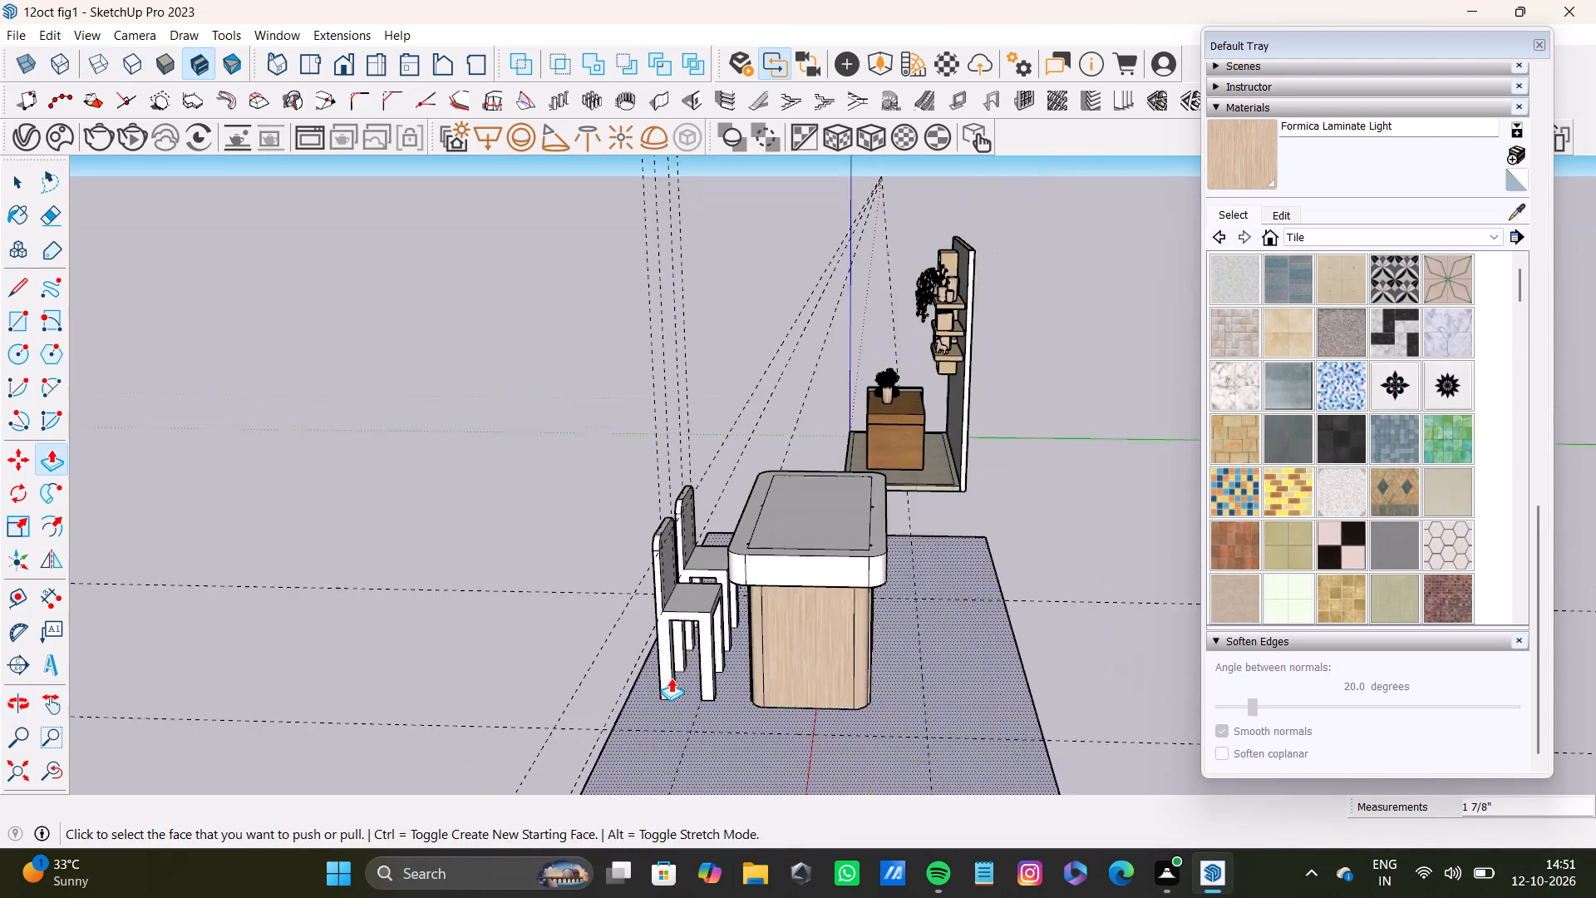
pyautogui.moveTo(689, 656); pyautogui.dragTo(652, 747, button='middle')
pyautogui.press('space')
pyautogui.scroll(-4, 694, 521)
pyautogui.moveTo(772, 541); pyautogui.dragTo(780, 708, button='middle')
pyautogui.scroll(9, 656, 588)
pyautogui.moveTo(787, 630); pyautogui.dragTo(786, 486, button='middle')
# Select the seat, outer side, outer rounded corner and back face of the chair nearest the reception table's end.
pyautogui.press('space')
pyautogui.scroll(3, 676, 481)
pyautogui.keyDown('shift'); pyautogui.doubleClick(659, 557); pyautogui.keyUp('shift')
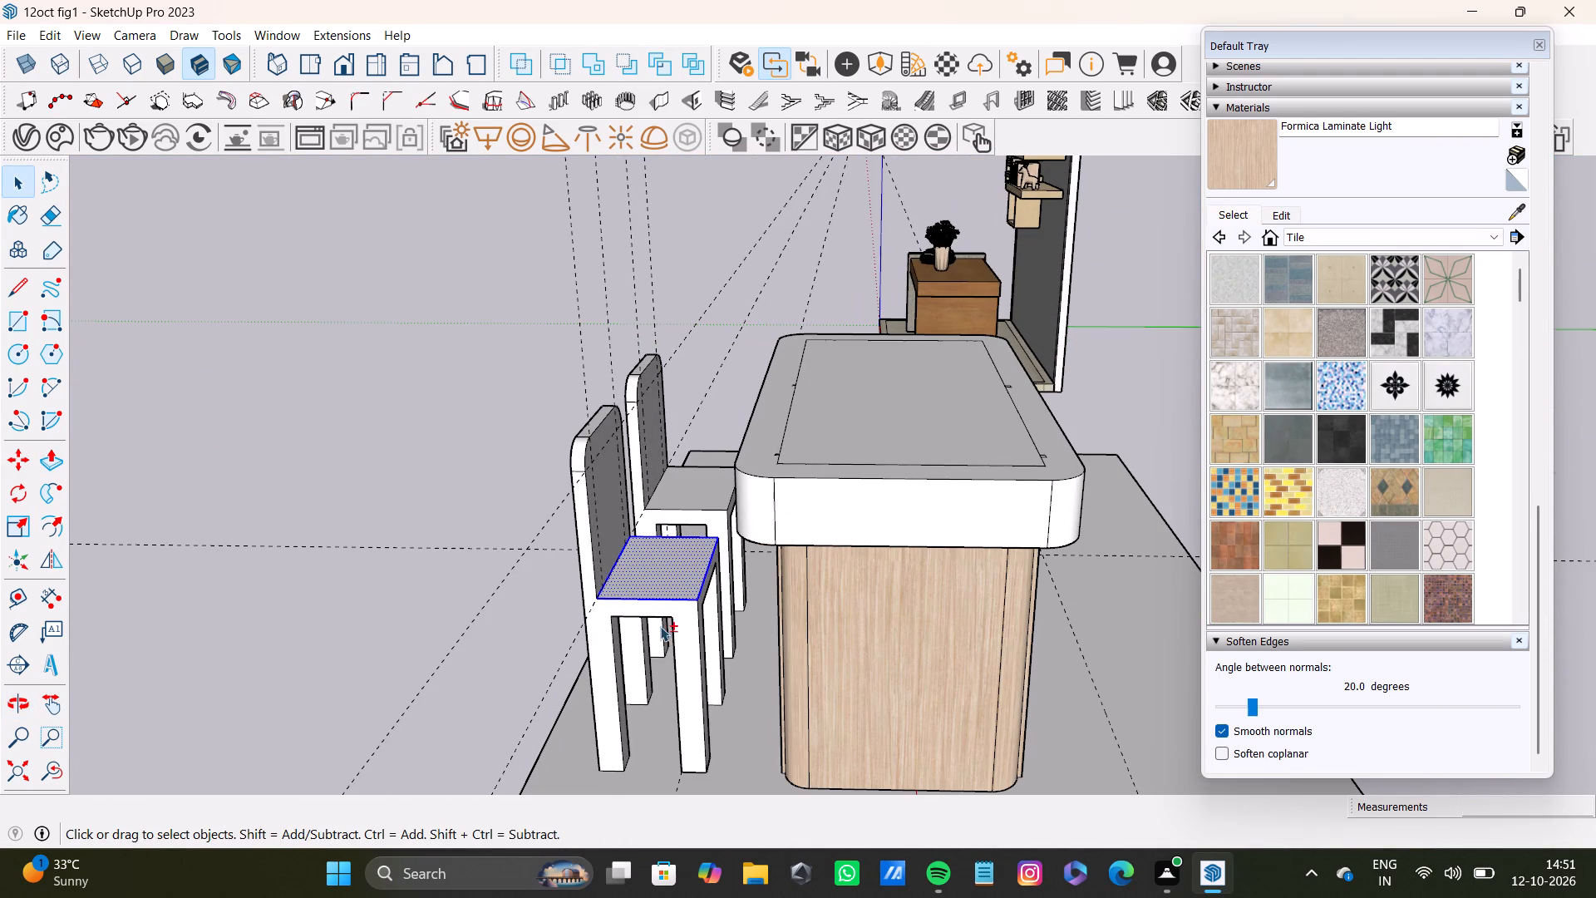
pyautogui.keyDown('shift'); pyautogui.doubleClick(685, 626); pyautogui.keyUp('shift')
pyautogui.keyDown('shift'); pyautogui.doubleClick(584, 461); pyautogui.keyUp('shift')
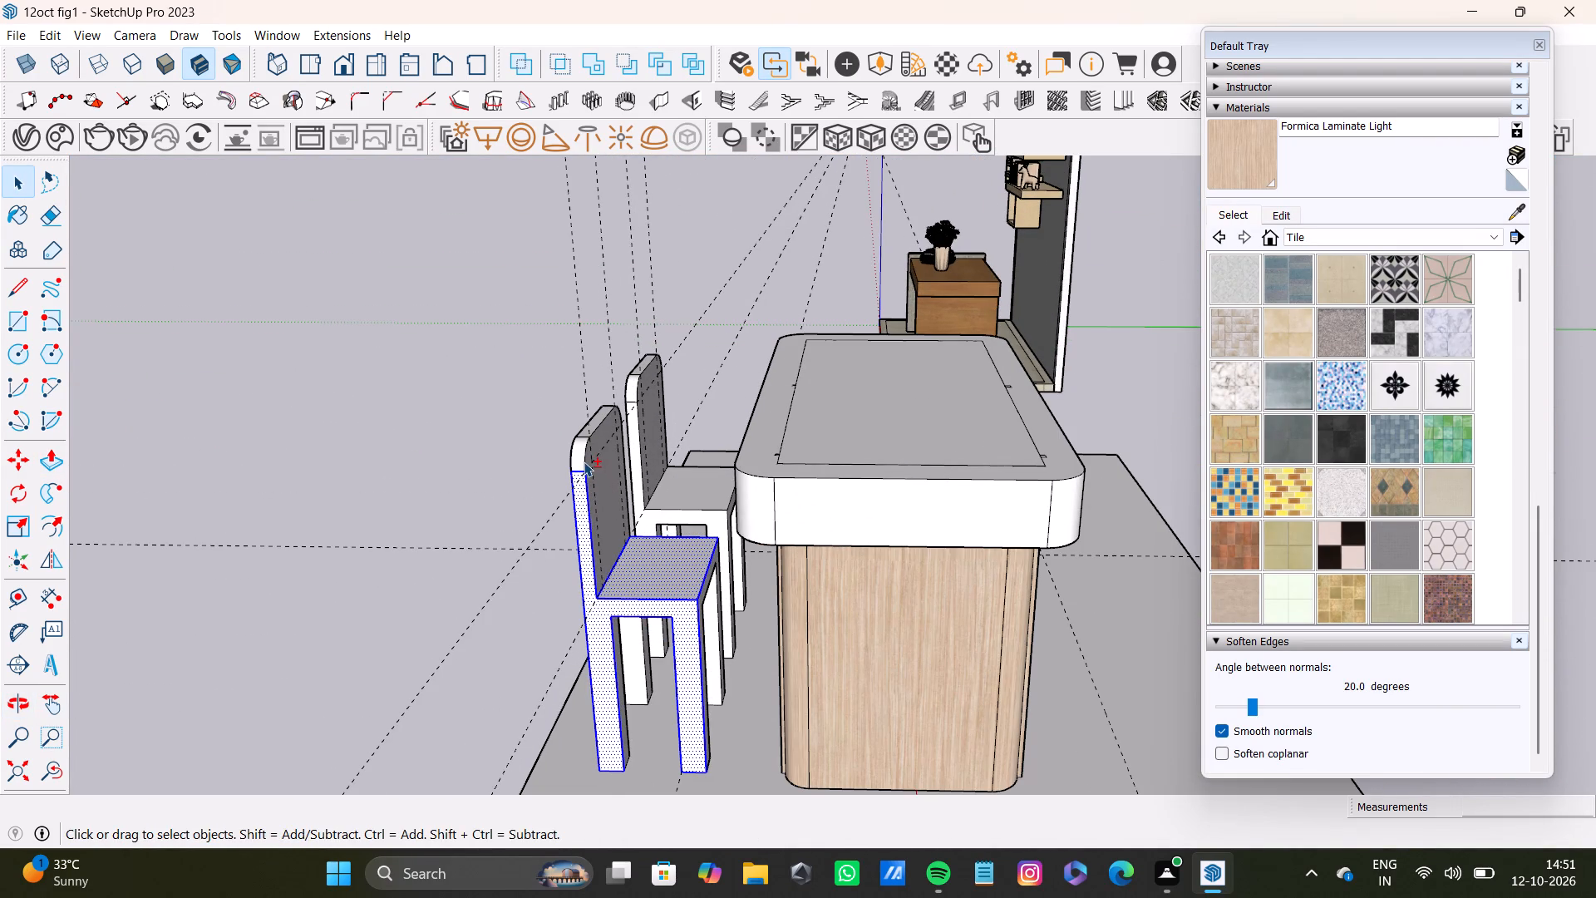
pyautogui.moveTo(806, 522); pyautogui.dragTo(1181, 678, button='middle')
pyautogui.scroll(4, 925, 728)
pyautogui.moveTo(895, 701); pyautogui.dragTo(1105, 664, button='middle')
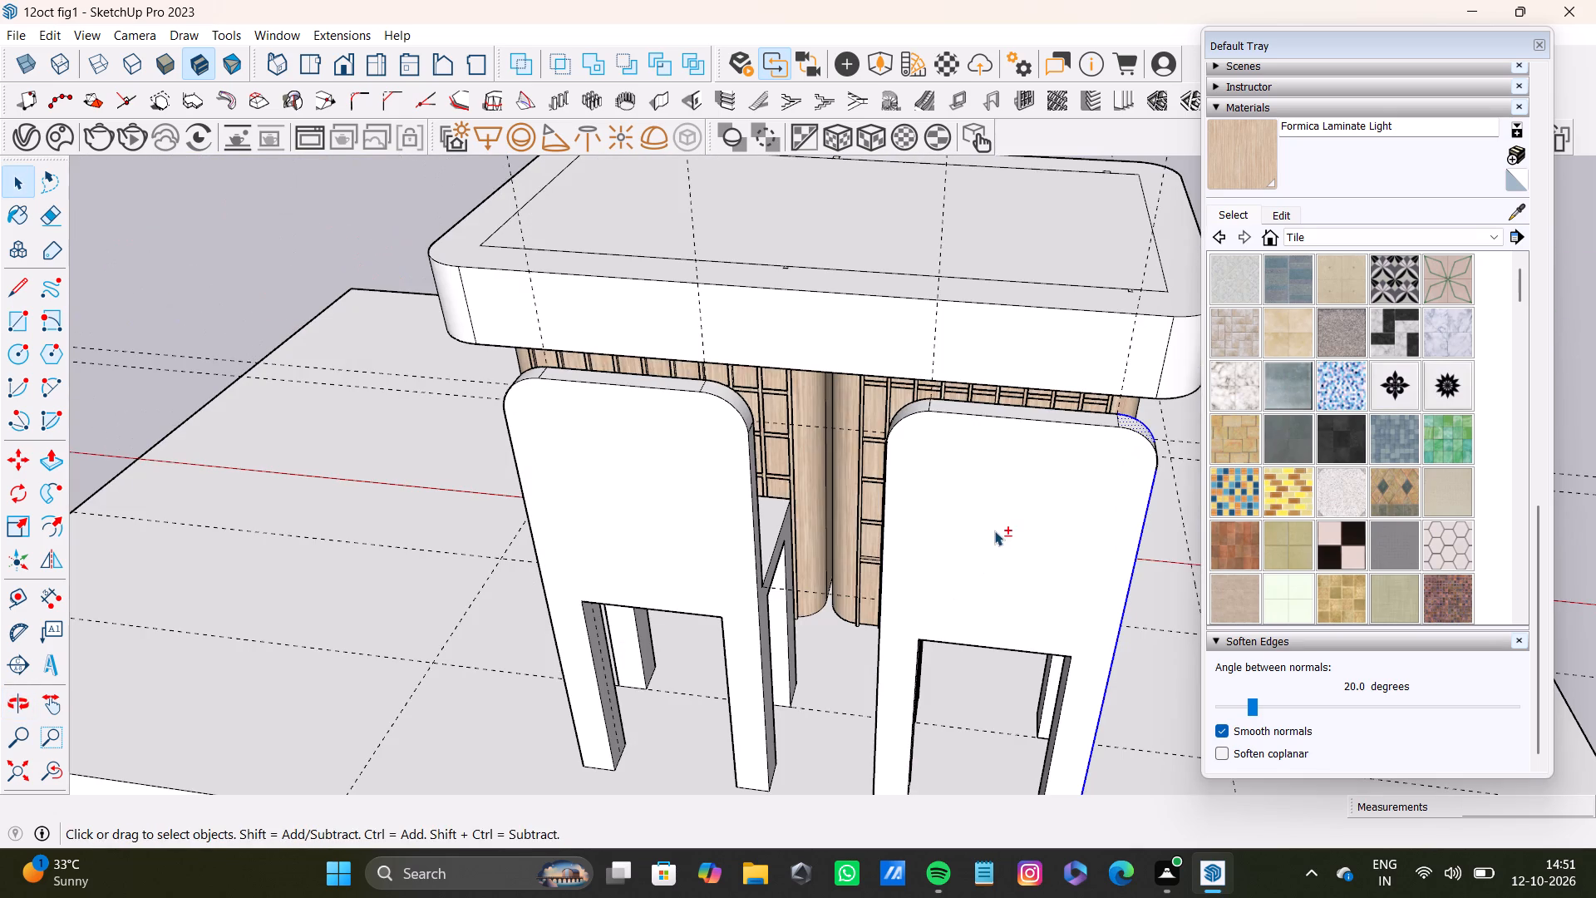
pyautogui.keyDown('shift'); pyautogui.doubleClick(994, 530); pyautogui.keyUp('shift')
# Add the same chair's inner side face, inner rounded corner and backrest top to the selection.
pyautogui.moveTo(897, 587); pyautogui.dragTo(1195, 634, button='middle')
pyautogui.scroll(2, 1194, 561)
pyautogui.keyDown('shift'); pyautogui.moveTo(1155, 541); pyautogui.dragTo(964, 579, button='middle'); pyautogui.keyUp('shift')
pyautogui.keyDown('shift'); pyautogui.scroll(3, 874, 619); pyautogui.keyUp('shift')
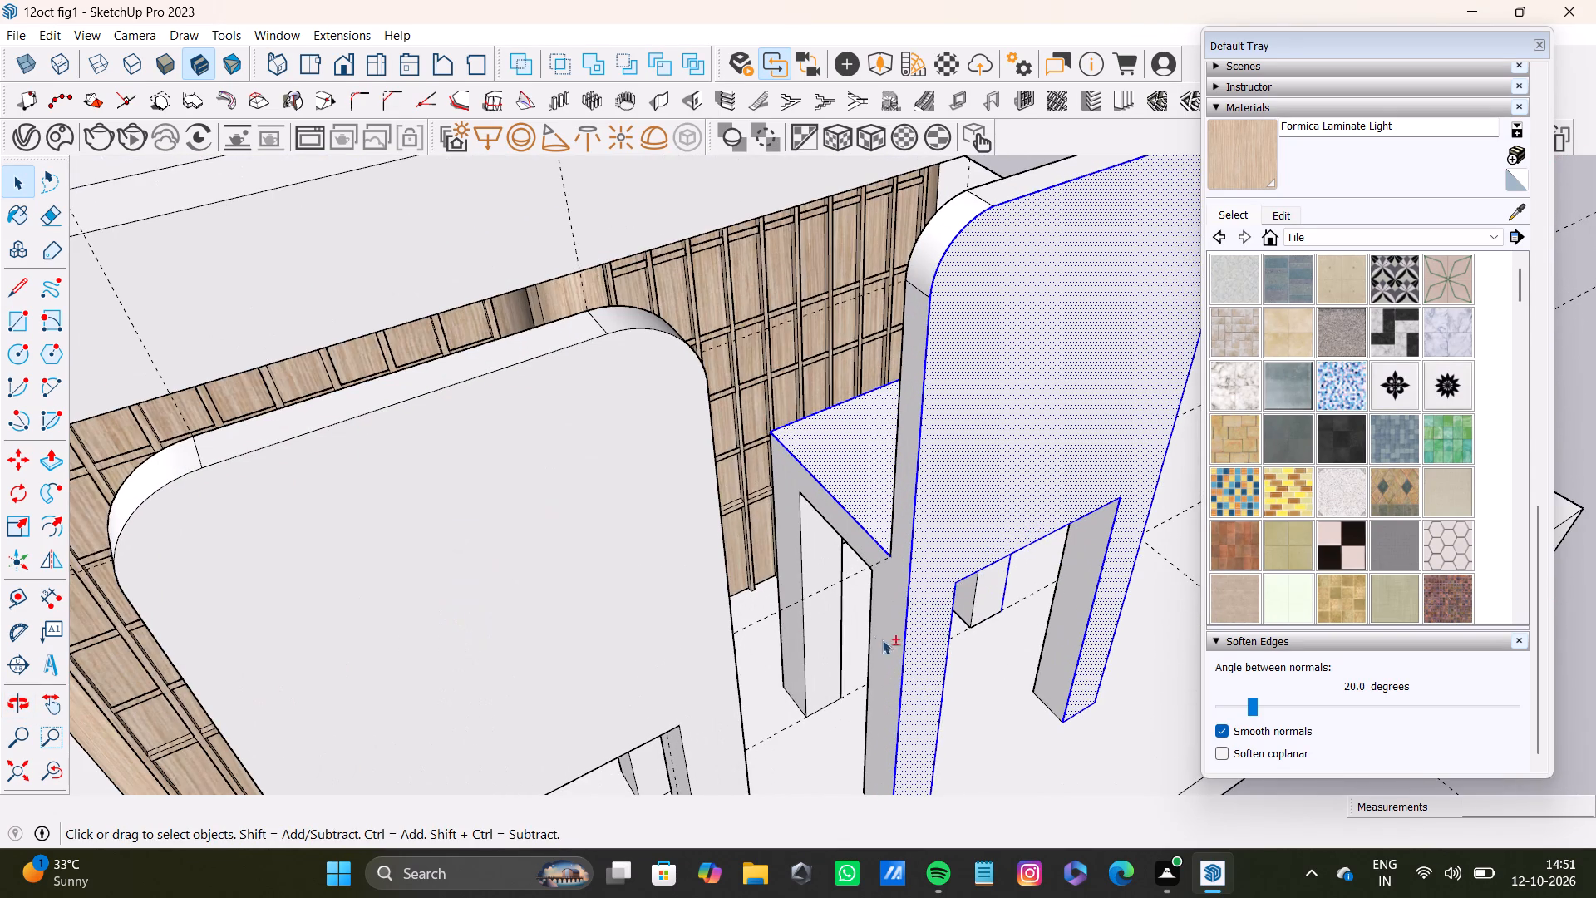
pyautogui.keyDown('shift'); pyautogui.doubleClick(897, 645); pyautogui.keyUp('shift')
pyautogui.keyDown('shift'); pyautogui.doubleClick(949, 229); pyautogui.keyUp('shift')
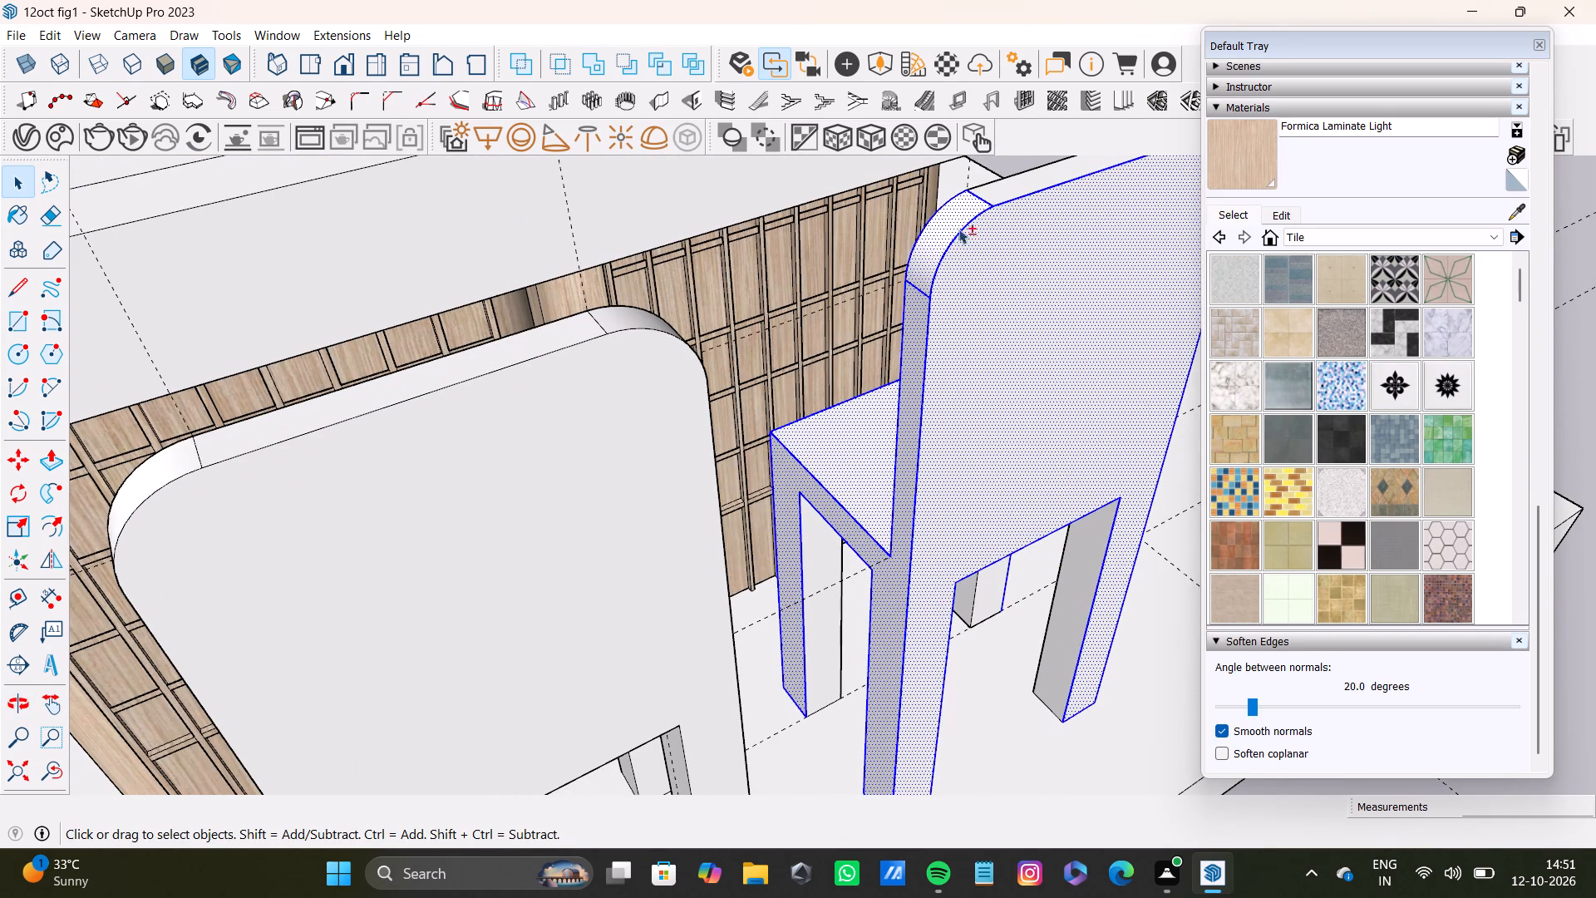
pyautogui.keyDown('shift'); pyautogui.moveTo(1071, 269); pyautogui.dragTo(941, 416, button='middle'); pyautogui.keyUp('shift')
pyautogui.keyDown('shift'); pyautogui.scroll(1, 903, 326); pyautogui.keyUp('shift')
pyautogui.keyDown('shift'); pyautogui.doubleClick(919, 337); pyautogui.keyUp('shift')
# Add the inward-facing faces of the front and rear legs on the chair's outer side to the selection.
pyautogui.keyDown('shift'); pyautogui.scroll(-3, 1034, 479); pyautogui.keyUp('shift')
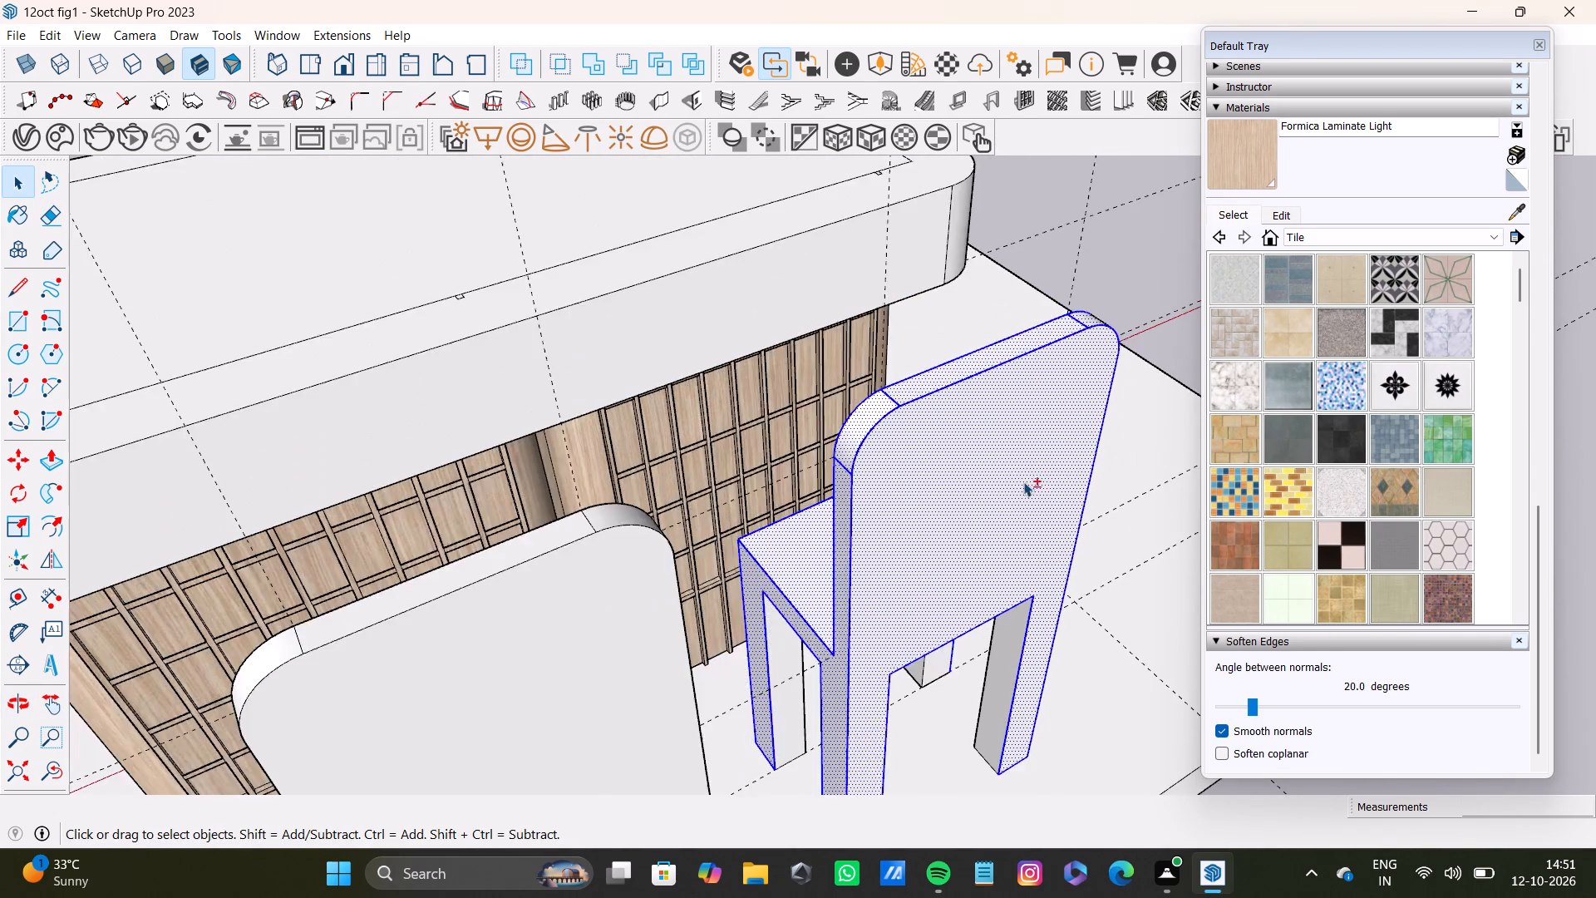
pyautogui.keyDown('shift'); pyautogui.moveTo(1023, 481); pyautogui.dragTo(861, 221, button='middle'); pyautogui.keyUp('shift')
pyautogui.keyDown('shift'); pyautogui.scroll(4, 864, 328); pyautogui.keyUp('shift')
pyautogui.keyDown('shift'); pyautogui.doubleClick(889, 501); pyautogui.keyUp('shift')
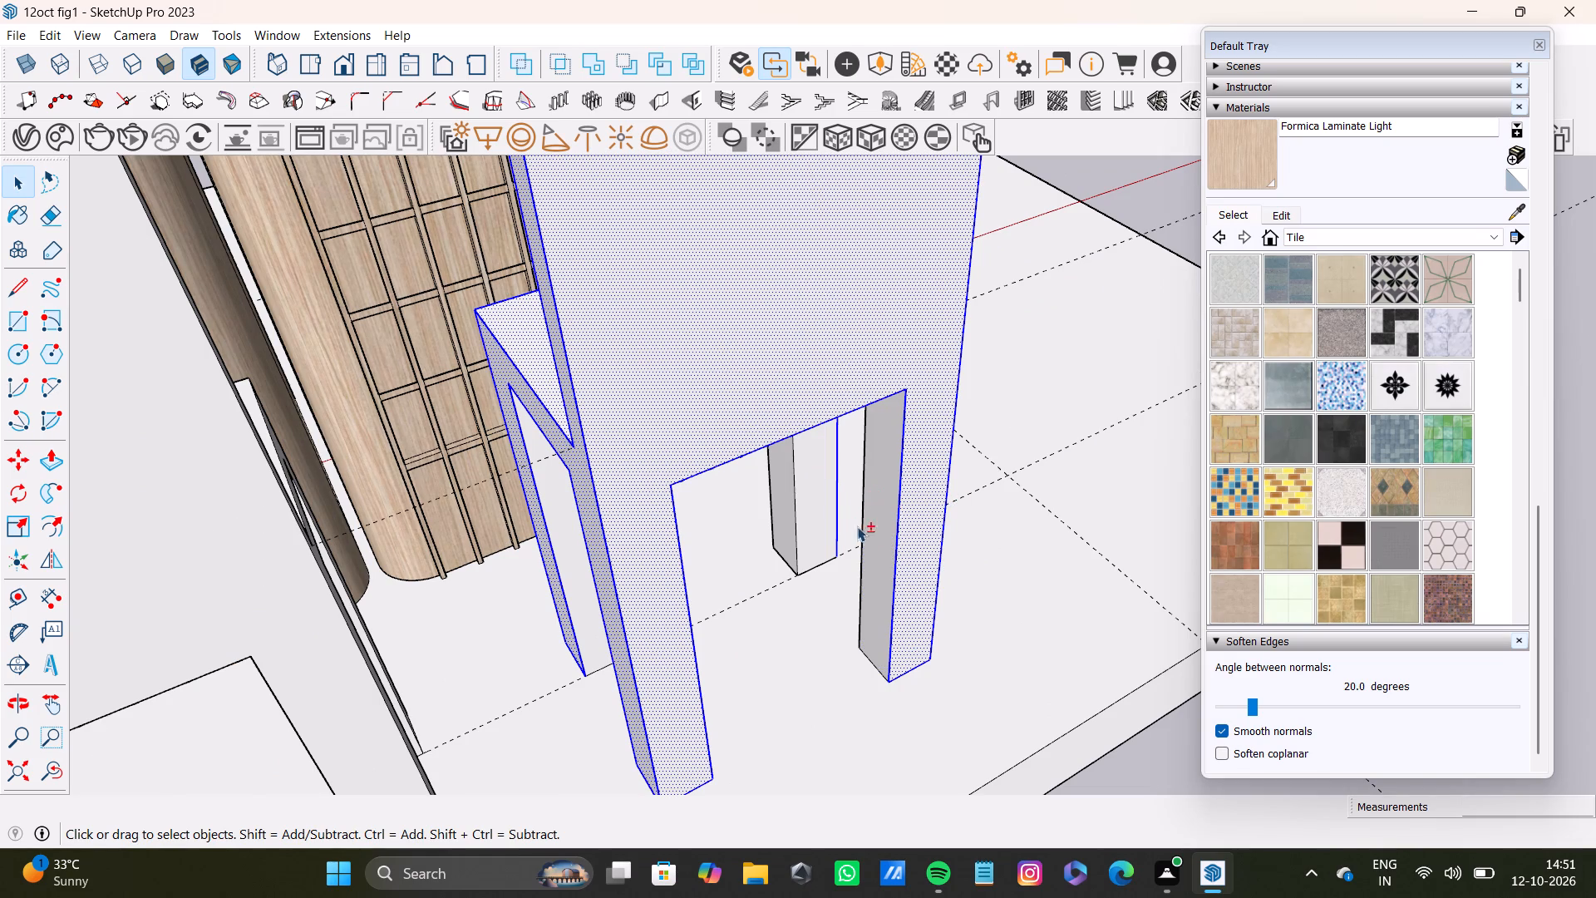
pyautogui.keyDown('shift'); pyautogui.doubleClick(869, 542); pyautogui.keyUp('shift')
pyautogui.keyDown('shift'); pyautogui.doubleClick(826, 530); pyautogui.keyUp('shift')
pyautogui.keyDown('shift'); pyautogui.doubleClick(791, 535); pyautogui.keyUp('shift')
pyautogui.keyDown('shift'); pyautogui.scroll(-4, 789, 535); pyautogui.keyUp('shift')
pyautogui.keyDown('shift'); pyautogui.moveTo(773, 561); pyautogui.dragTo(855, 516, button='middle'); pyautogui.keyUp('shift')
pyautogui.keyDown('shift'); pyautogui.scroll(6, 696, 486); pyautogui.keyUp('shift')
pyautogui.keyDown('shift'); pyautogui.doubleClick(746, 509); pyautogui.keyUp('shift')
# Add the inward-facing faces of the legs on the side toward the other chair to the selection.
pyautogui.moveTo(909, 568); pyautogui.dragTo(550, 489, button='middle')
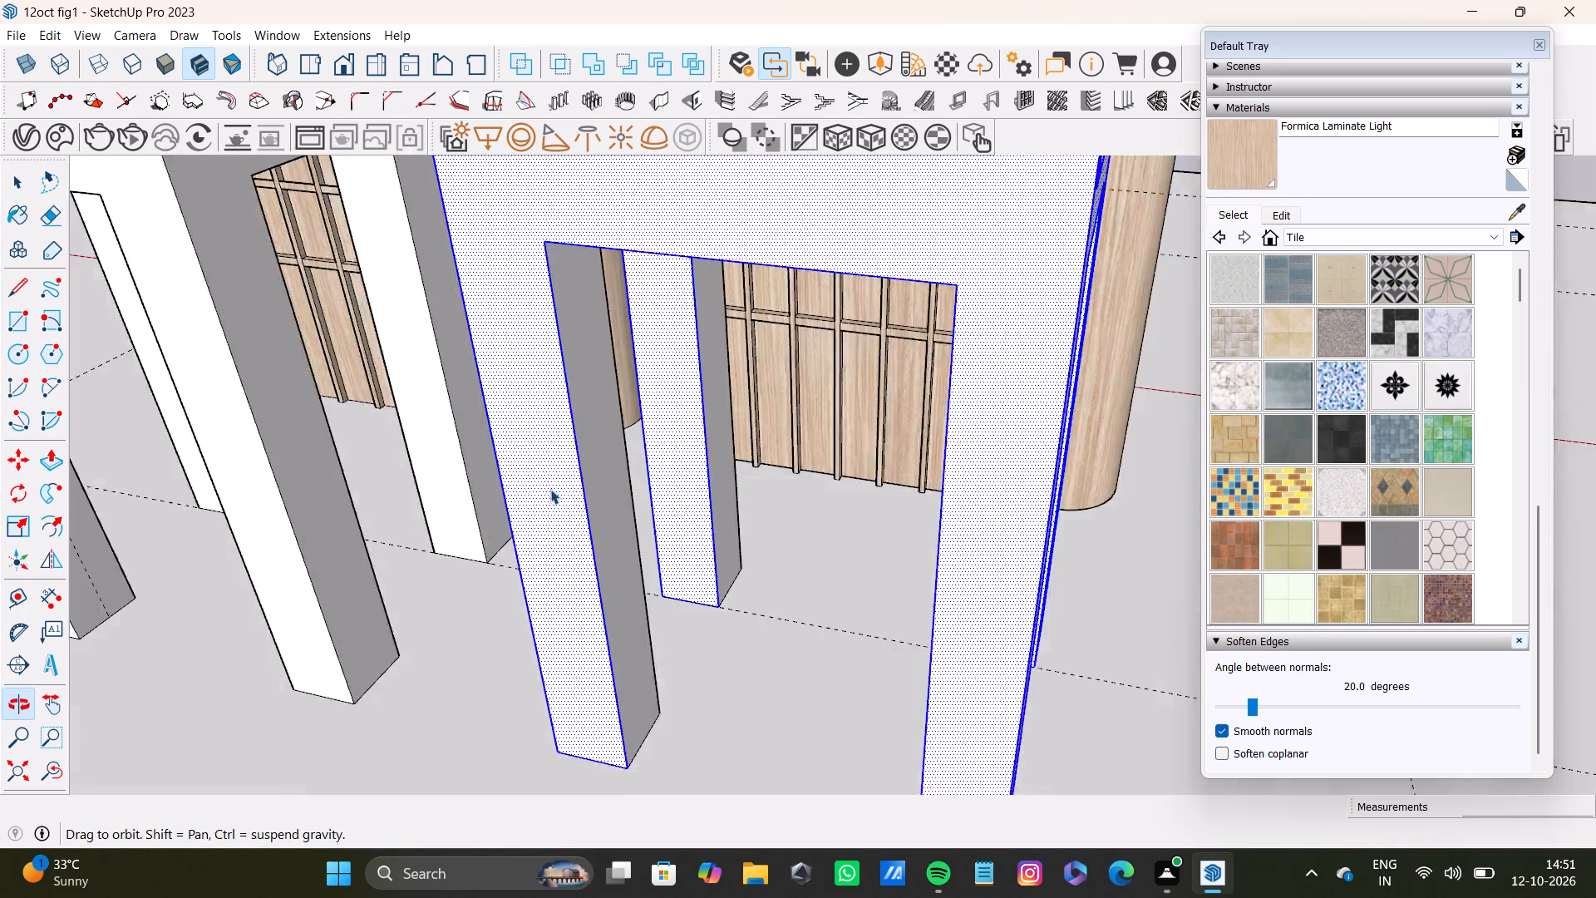
pyautogui.moveTo(550, 489); pyautogui.dragTo(536, 504, button='middle')
pyautogui.scroll(3, 717, 471)
pyautogui.keyDown('shift'); pyautogui.doubleClick(722, 468); pyautogui.keyUp('shift')
pyautogui.keyDown('shift'); pyautogui.doubleClick(510, 555); pyautogui.keyUp('shift')
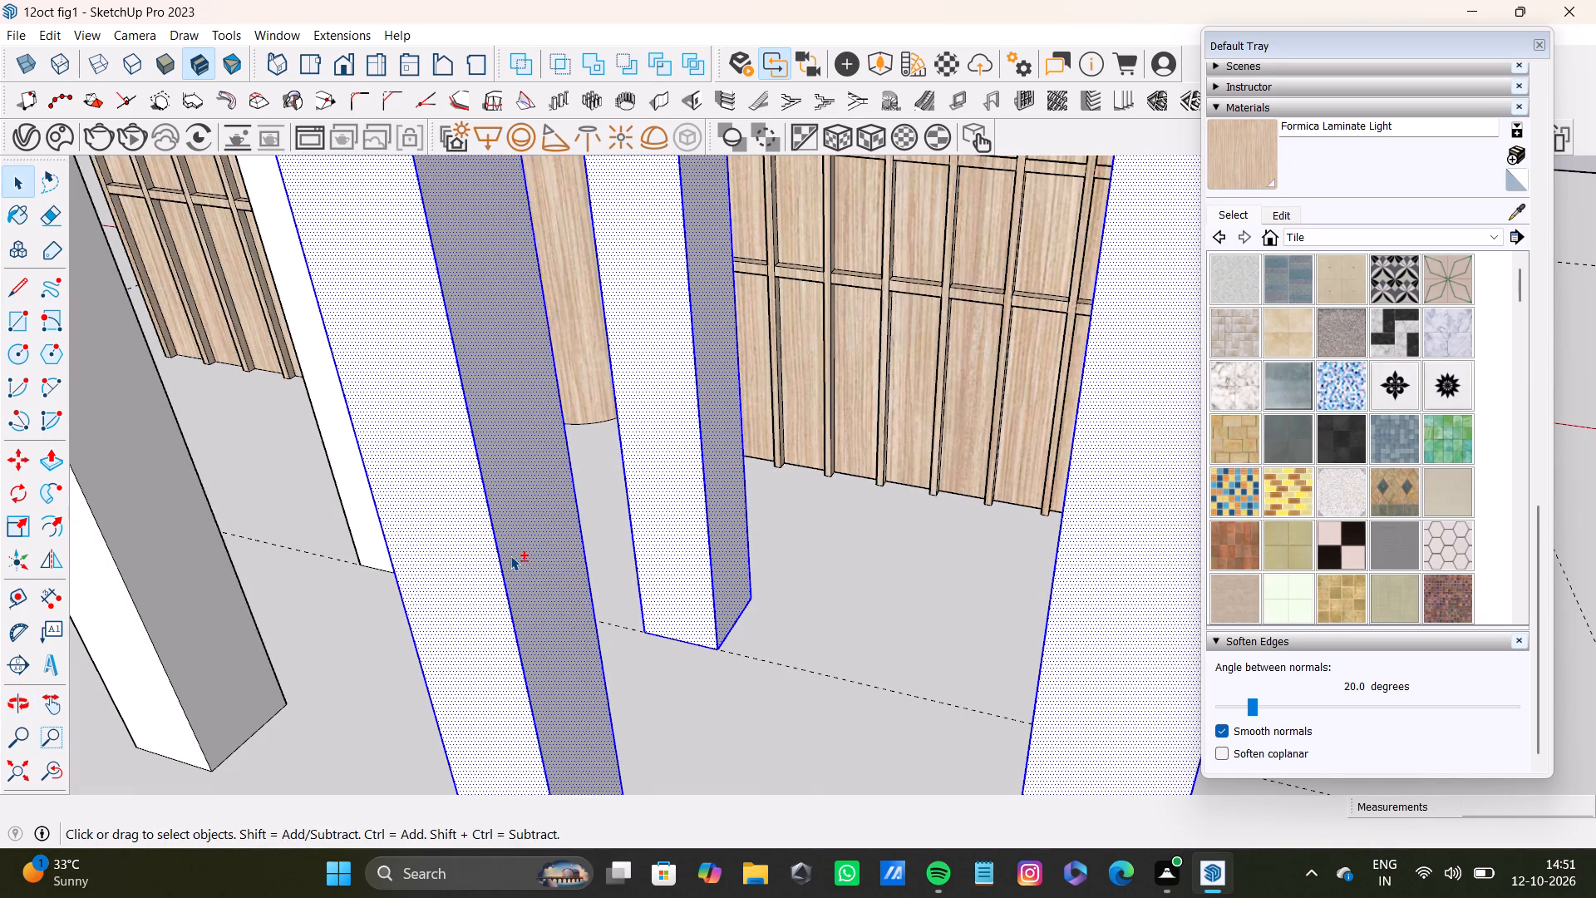
# Add the chair's front face and the unselected inner leg faces reached from the front to the selection.
pyautogui.keyDown('shift'); pyautogui.scroll(-17, 510, 555); pyautogui.keyUp('shift')
pyautogui.moveTo(510, 555); pyautogui.dragTo(1178, 793, button='middle')
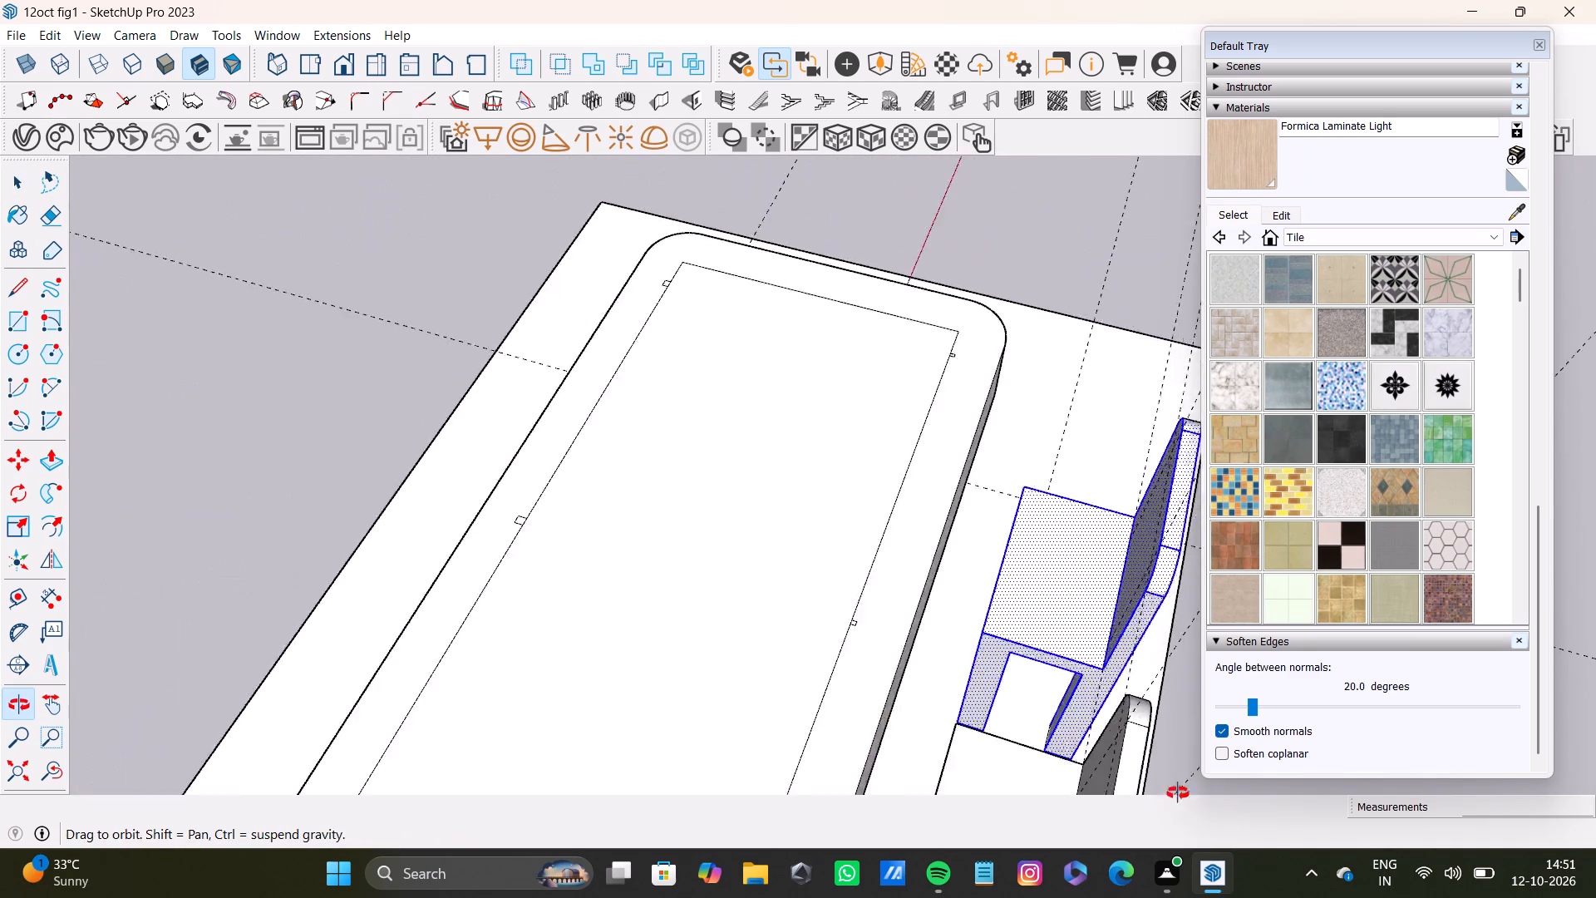
pyautogui.moveTo(1178, 793); pyautogui.dragTo(152, 574, button='middle')
pyautogui.moveTo(476, 546); pyautogui.dragTo(297, 553, button='middle')
pyautogui.scroll(1, 550, 355)
pyautogui.keyDown('shift'); pyautogui.moveTo(551, 354); pyautogui.dragTo(551, 377, button='middle'); pyautogui.keyUp('shift')
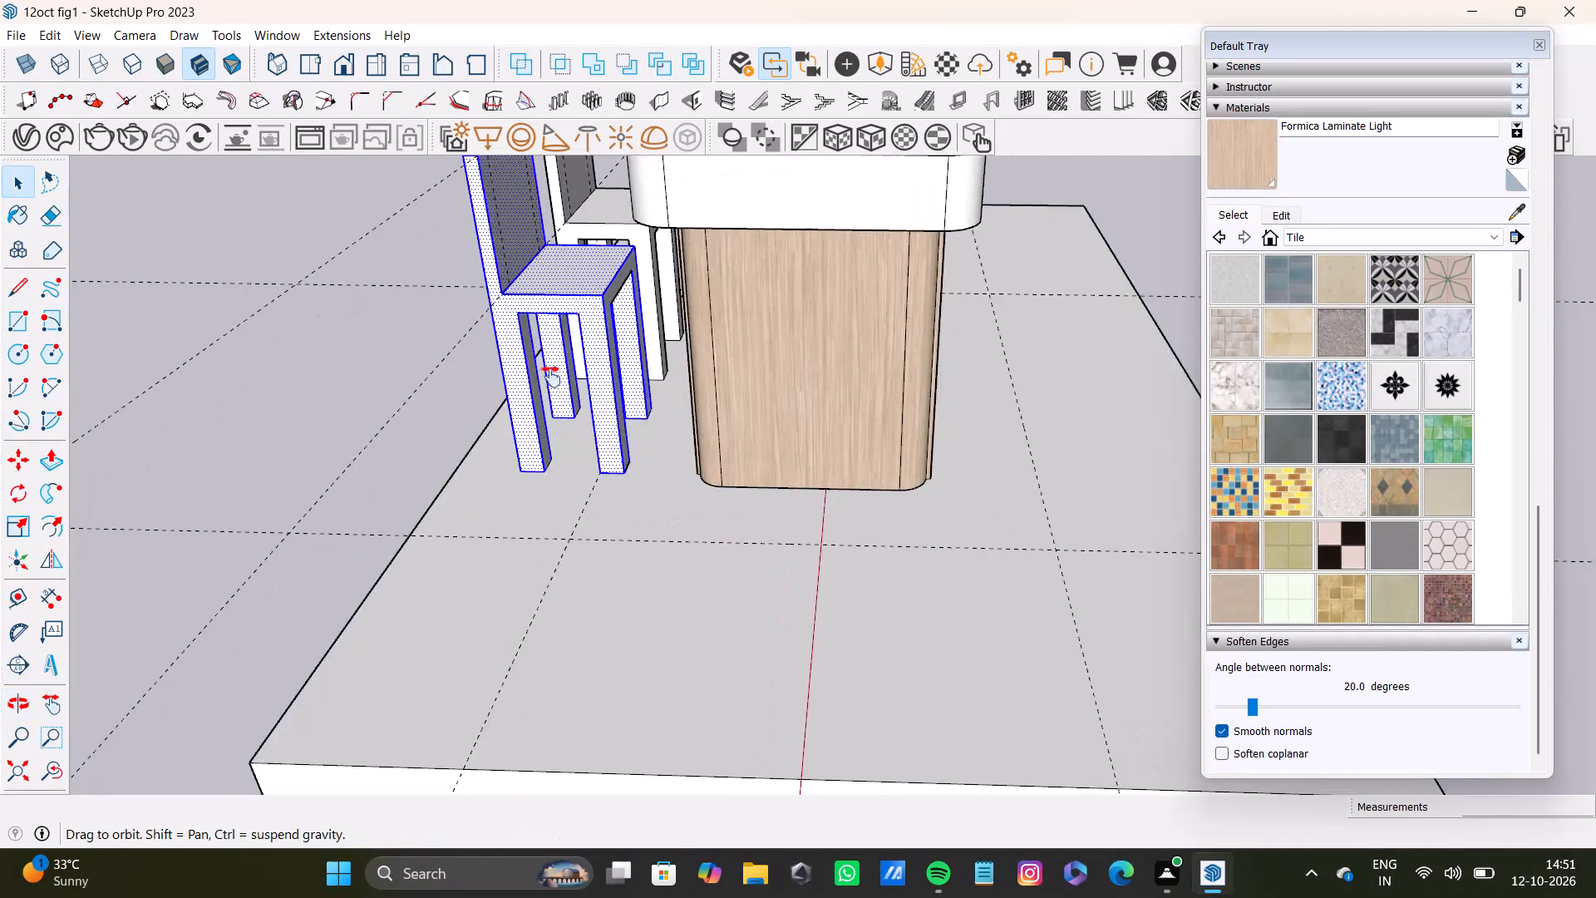
pyautogui.keyDown('shift'); pyautogui.moveTo(551, 377); pyautogui.dragTo(461, 624, button='middle'); pyautogui.keyUp('shift')
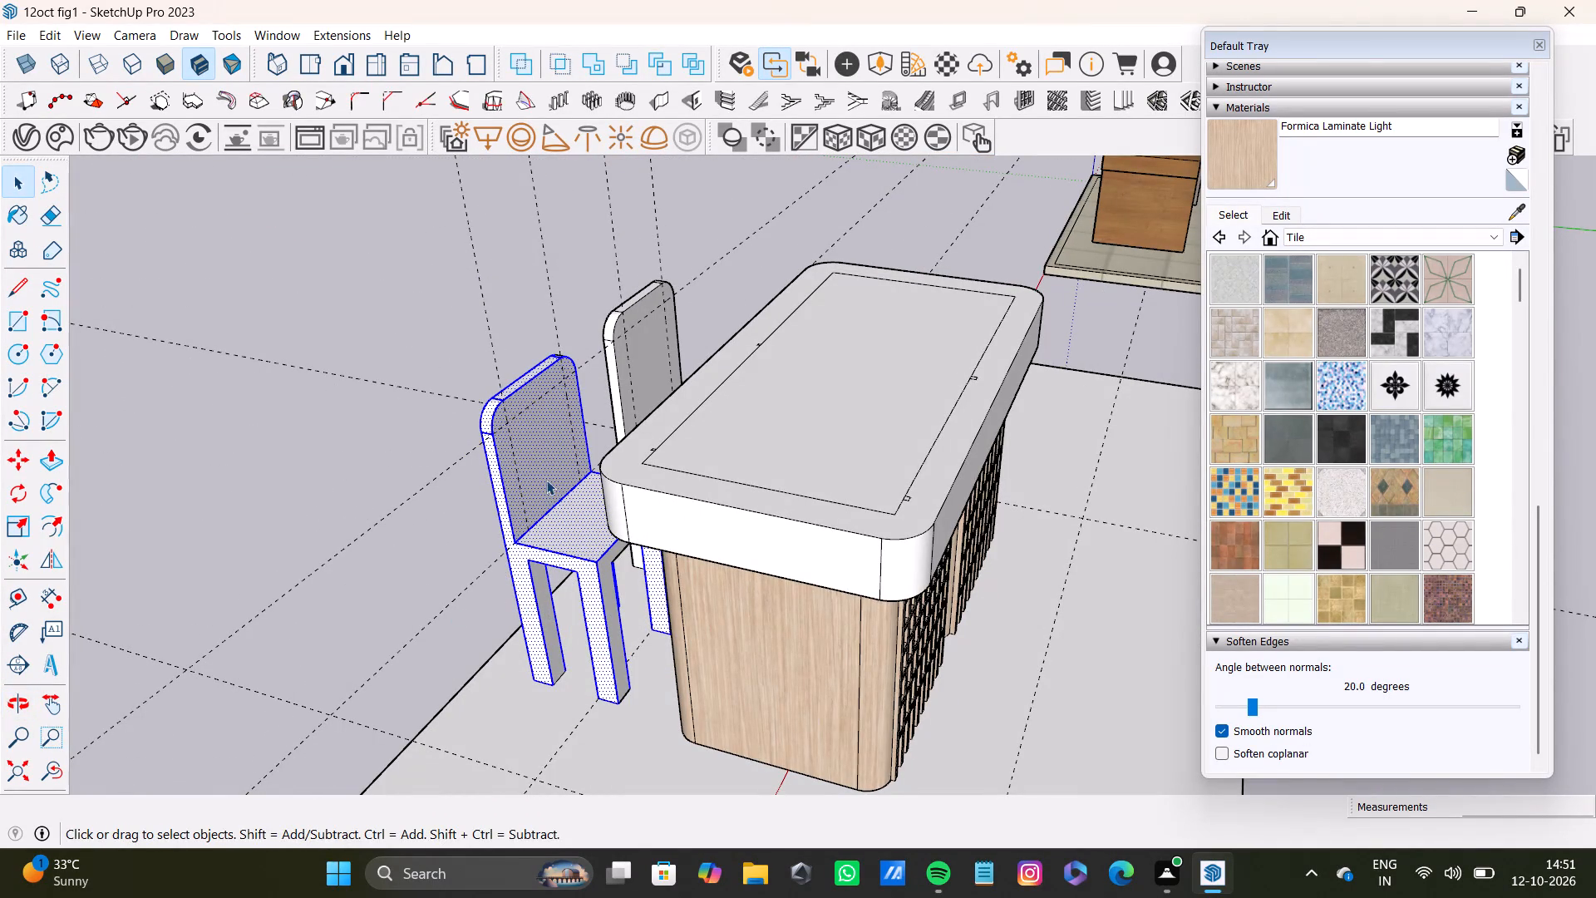
pyautogui.scroll(10, 671, 616)
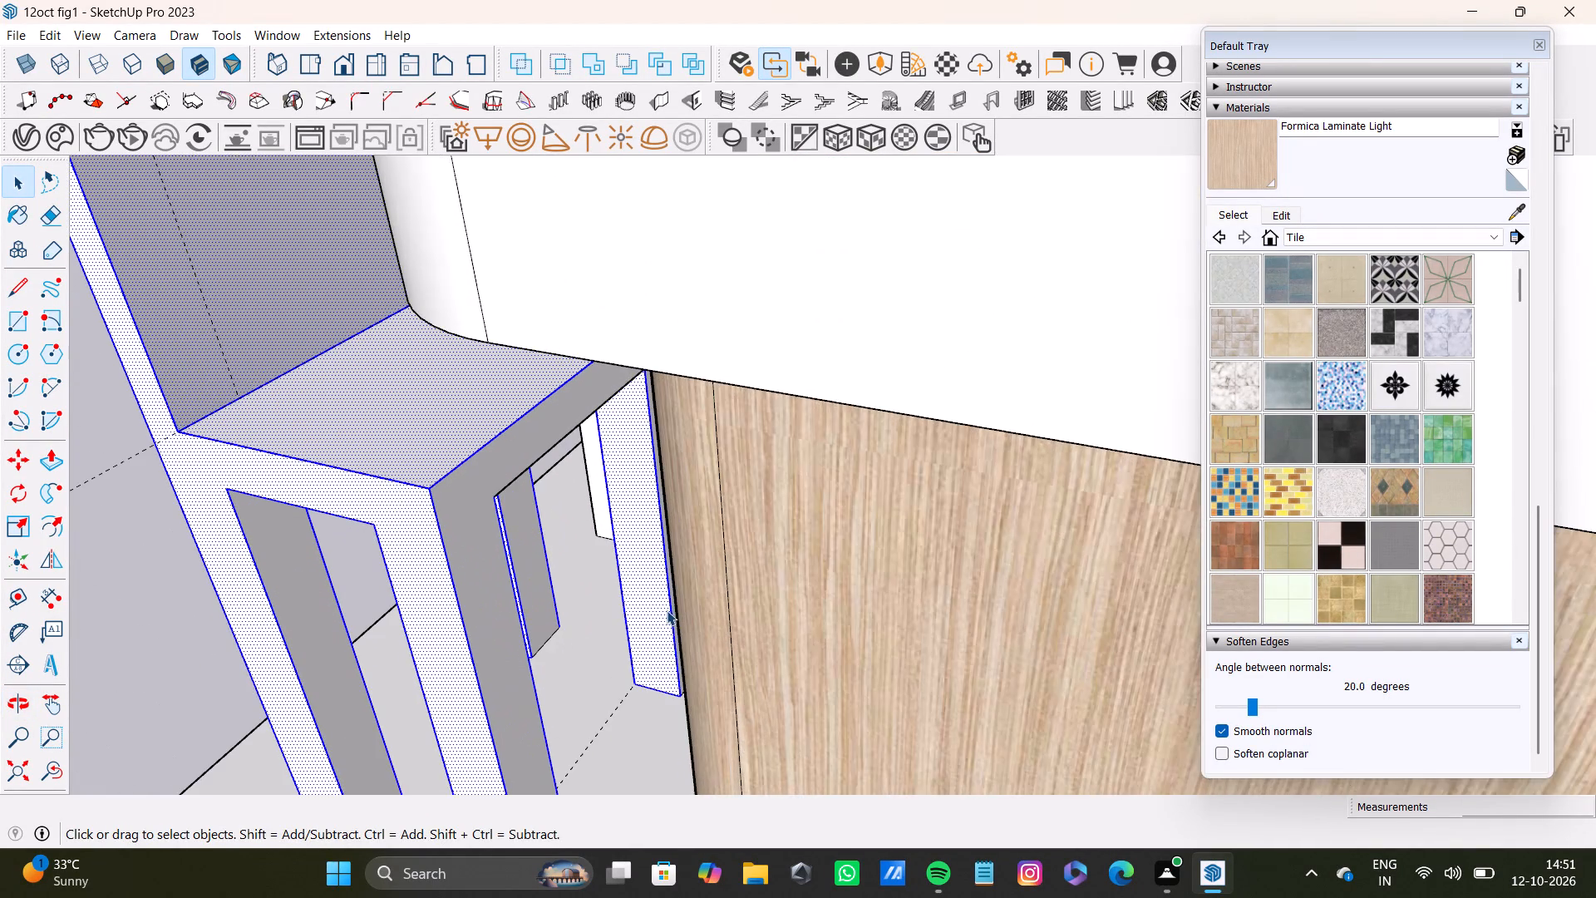
pyautogui.moveTo(625, 559); pyautogui.dragTo(566, 503, button='middle')
pyautogui.keyDown('shift'); pyautogui.scroll(4, 495, 496); pyautogui.keyUp('shift')
pyautogui.keyDown('shift'); pyautogui.doubleClick(367, 437); pyautogui.keyUp('shift')
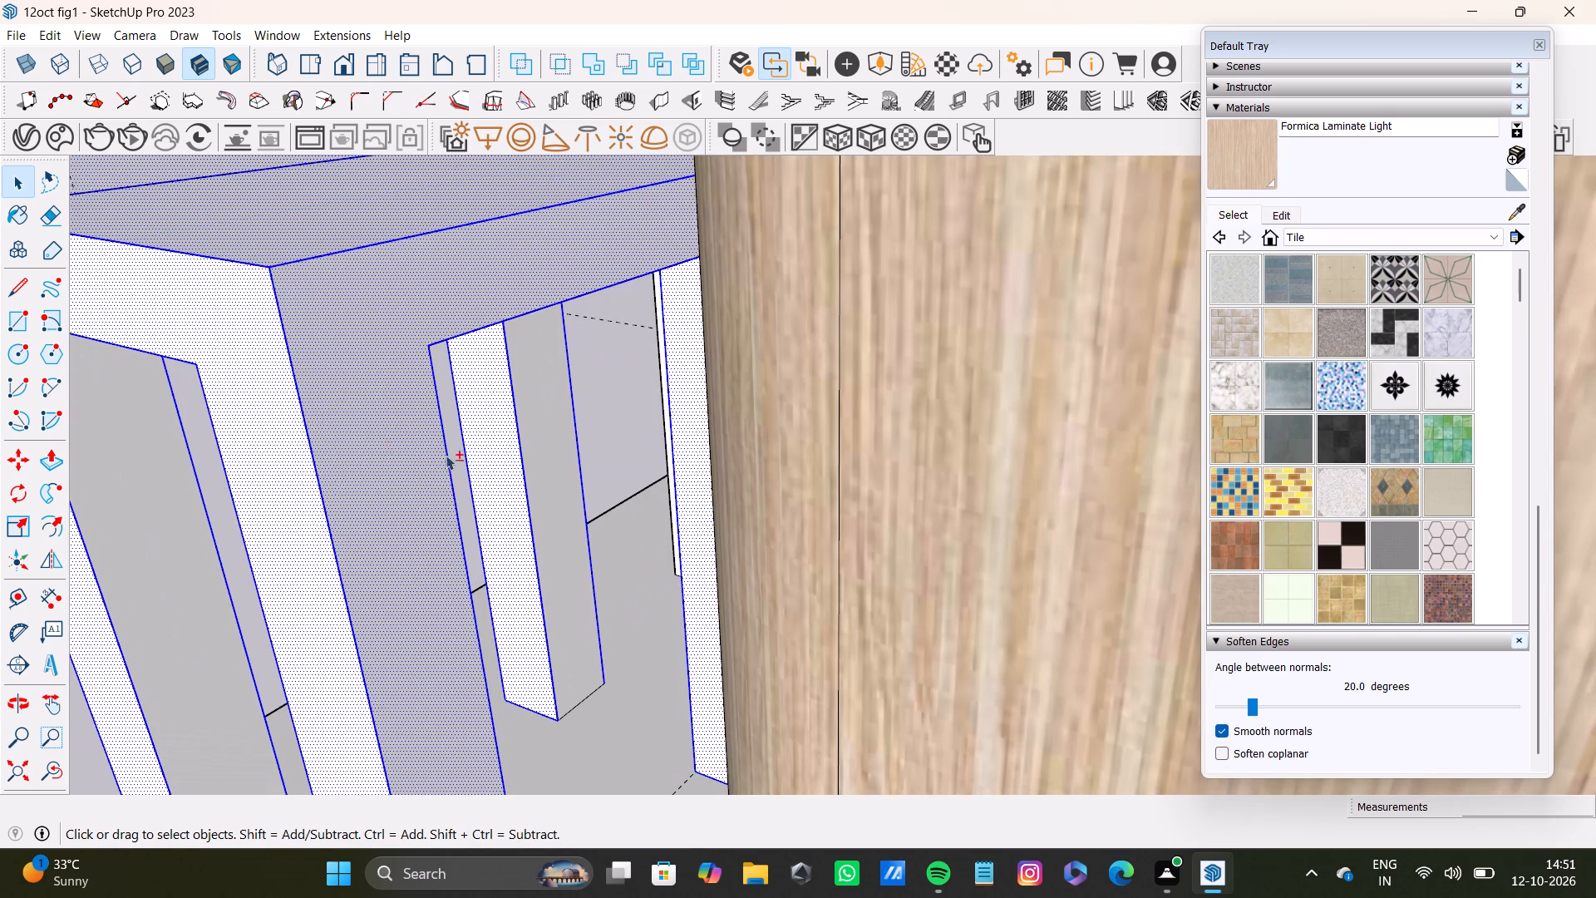
pyautogui.keyDown('shift'); pyautogui.doubleClick(530, 478); pyautogui.keyUp('shift')
pyautogui.keyDown('shift'); pyautogui.click(142, 501); pyautogui.keyUp('shift')
pyautogui.keyDown('shift'); pyautogui.click(144, 494); pyautogui.keyUp('shift')
# Add the remaining unselected leg faces beneath the chair's seat to the selection.
pyautogui.keyDown('shift'); pyautogui.scroll(-4, 240, 475); pyautogui.keyUp('shift')
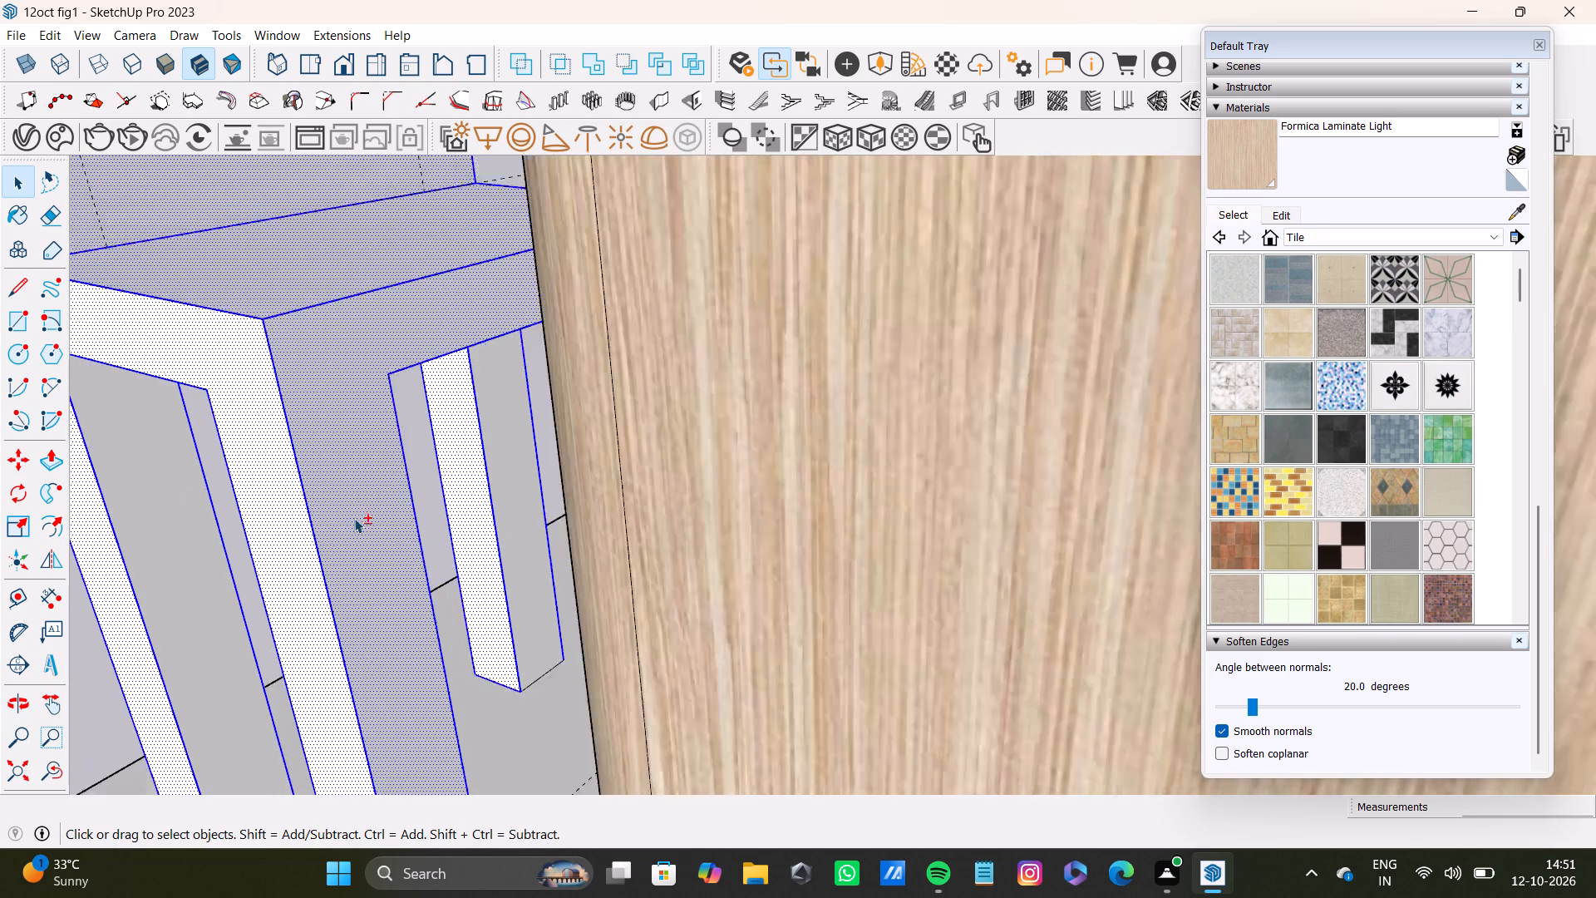
pyautogui.keyDown('shift'); pyautogui.moveTo(367, 521); pyautogui.dragTo(485, 456, button='middle'); pyautogui.keyUp('shift')
pyautogui.keyDown('shift'); pyautogui.scroll(4, 553, 443); pyautogui.keyUp('shift')
pyautogui.keyDown('shift'); pyautogui.click(567, 437); pyautogui.keyUp('shift')
pyautogui.keyDown('shift'); pyautogui.scroll(-1, 567, 437); pyautogui.keyUp('shift')
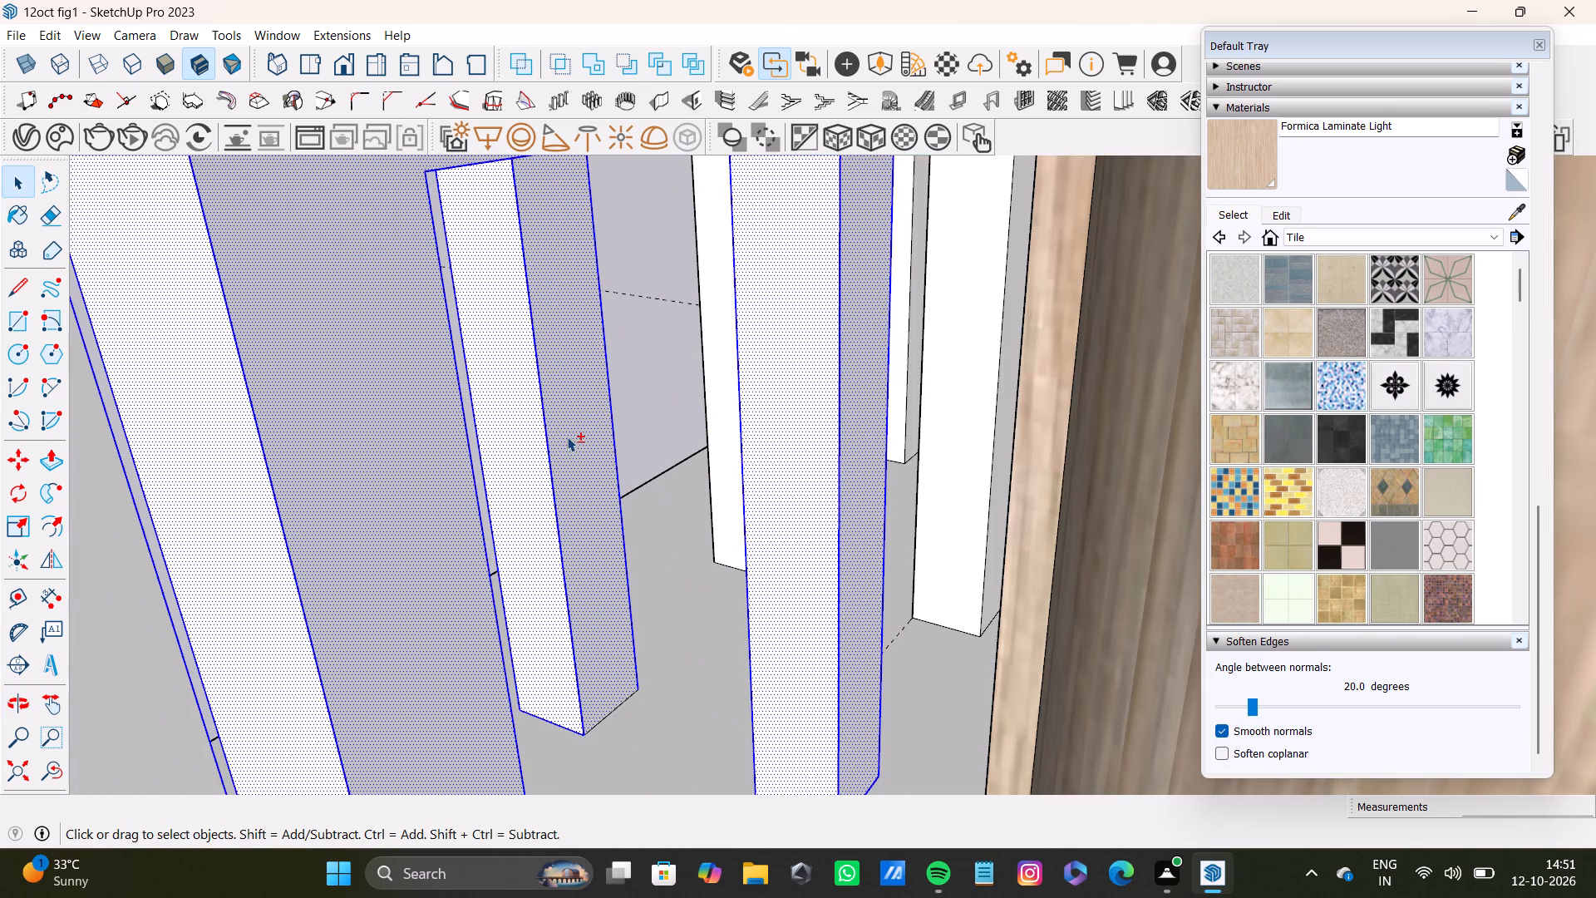
pyautogui.keyDown('shift'); pyautogui.scroll(-13, 567, 437); pyautogui.keyUp('shift')
pyautogui.keyDown('shift'); pyautogui.moveTo(507, 510); pyautogui.dragTo(594, 462, button='middle'); pyautogui.keyUp('shift')
pyautogui.keyDown('shift'); pyautogui.scroll(3, 512, 523); pyautogui.keyUp('shift')
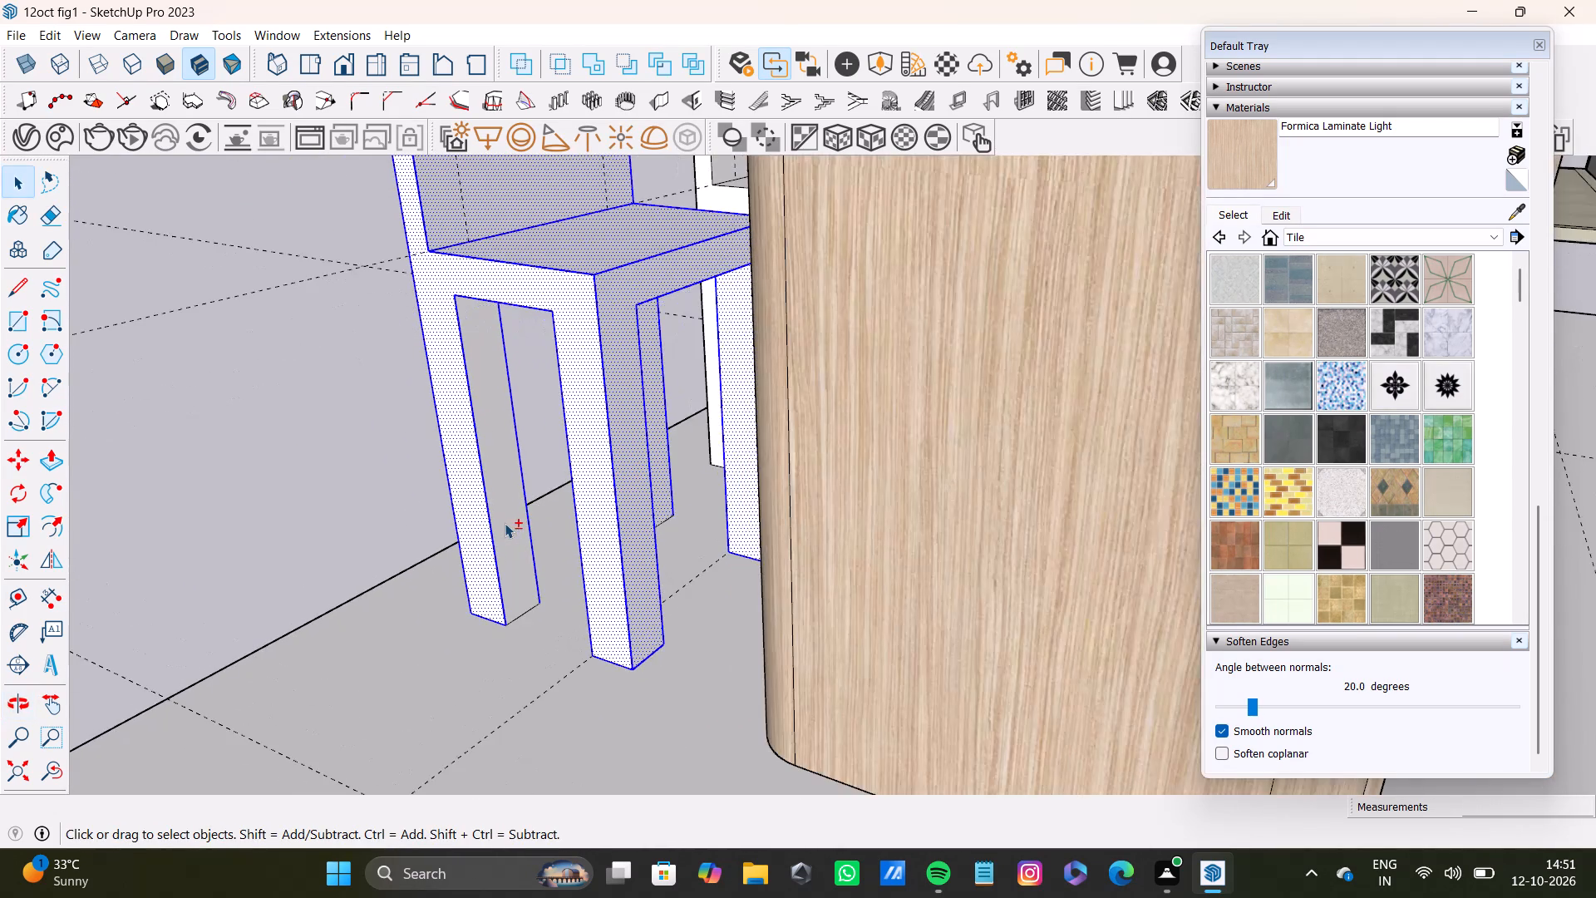
pyautogui.keyDown('shift'); pyautogui.doubleClick(502, 525); pyautogui.keyUp('shift')
# Examine the selected chair from behind, above and the table's end to check that all its geometry is selected.
pyautogui.keyDown('shift'); pyautogui.scroll(-4, 501, 530); pyautogui.keyUp('shift')
pyautogui.moveTo(497, 550); pyautogui.dragTo(1170, 431, button='middle')
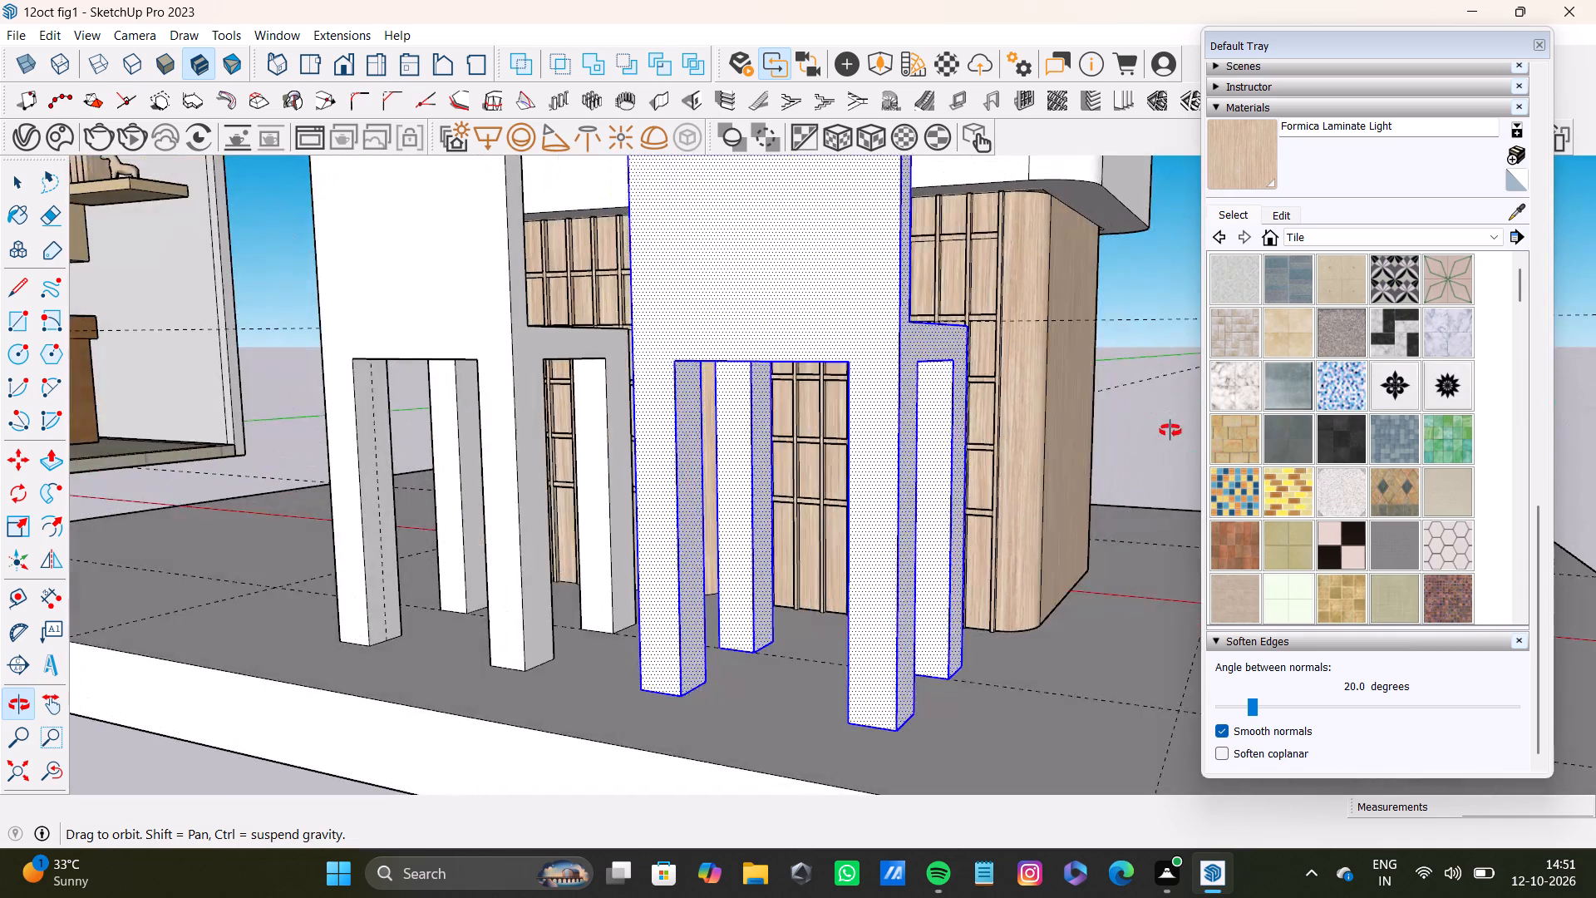
pyautogui.moveTo(1170, 431); pyautogui.dragTo(596, 674, button='middle')
pyautogui.scroll(-9, 599, 656)
pyautogui.keyDown('shift'); pyautogui.scroll(1, 531, 603); pyautogui.keyUp('shift')
pyautogui.keyDown('shift'); pyautogui.moveTo(531, 603); pyautogui.dragTo(537, 596, button='middle'); pyautogui.keyUp('shift')
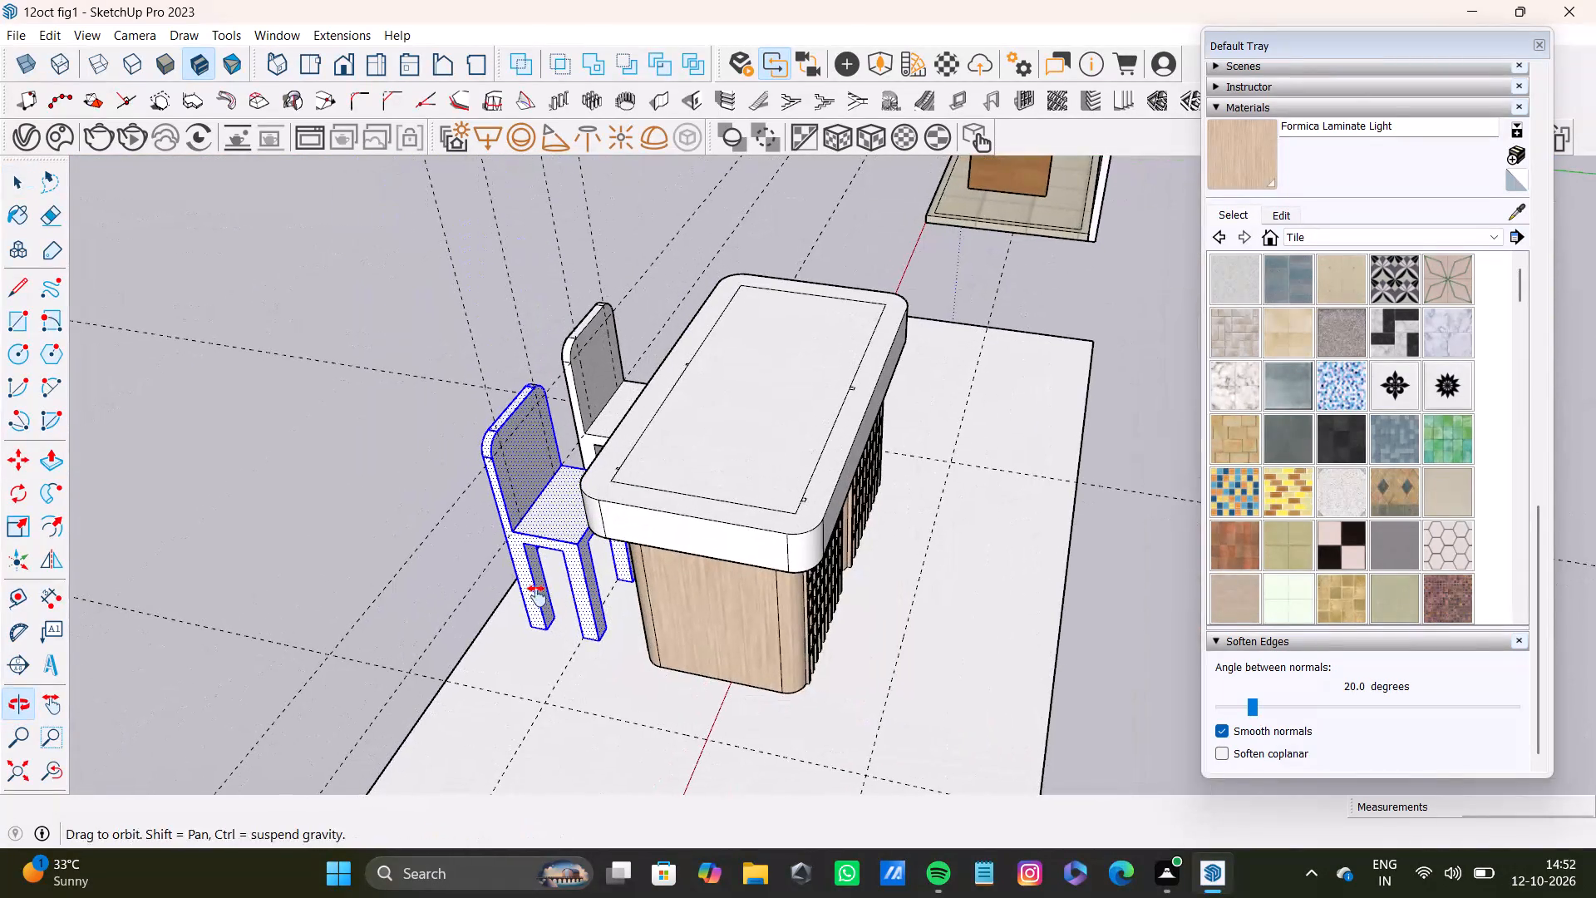
pyautogui.keyDown('shift'); pyautogui.moveTo(537, 596); pyautogui.dragTo(538, 595, button='middle'); pyautogui.keyUp('shift')
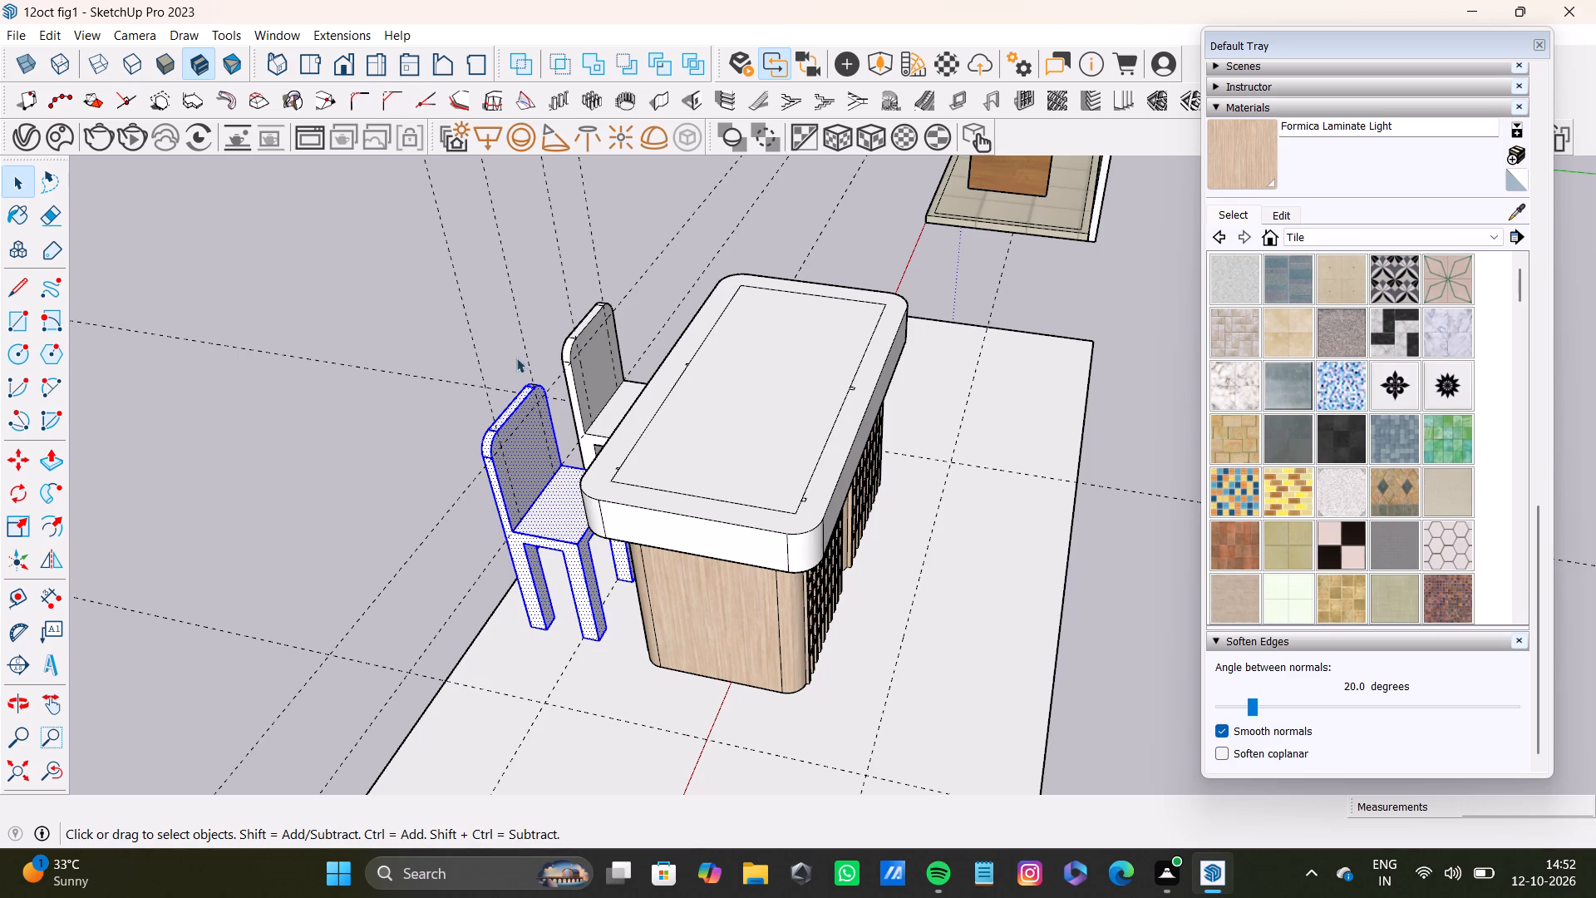
pyautogui.scroll(-14, 658, 628)
pyautogui.scroll(-2, 554, 574)
pyautogui.keyDown('shift'); pyautogui.moveTo(549, 580); pyautogui.dragTo(736, 516, button='middle'); pyautogui.keyUp('shift')
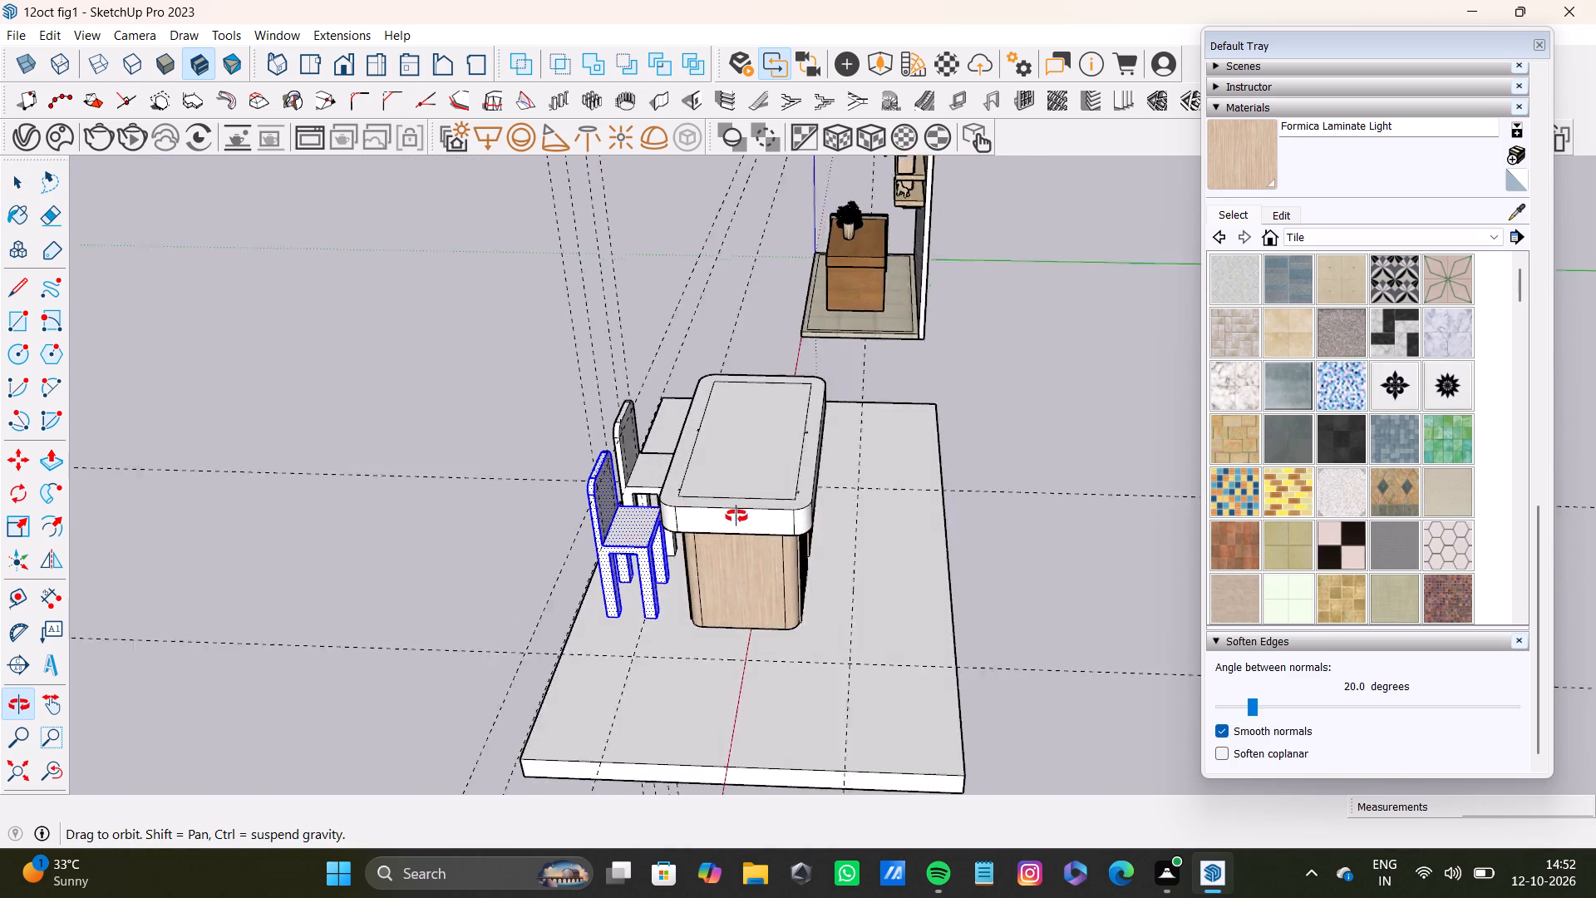
pyautogui.keyDown('shift'); pyautogui.moveTo(736, 516); pyautogui.dragTo(1145, 437, button='middle'); pyautogui.keyUp('shift')
pyautogui.scroll(-3, 963, 646)
pyautogui.moveTo(972, 652); pyautogui.dragTo(526, 628, button='middle')
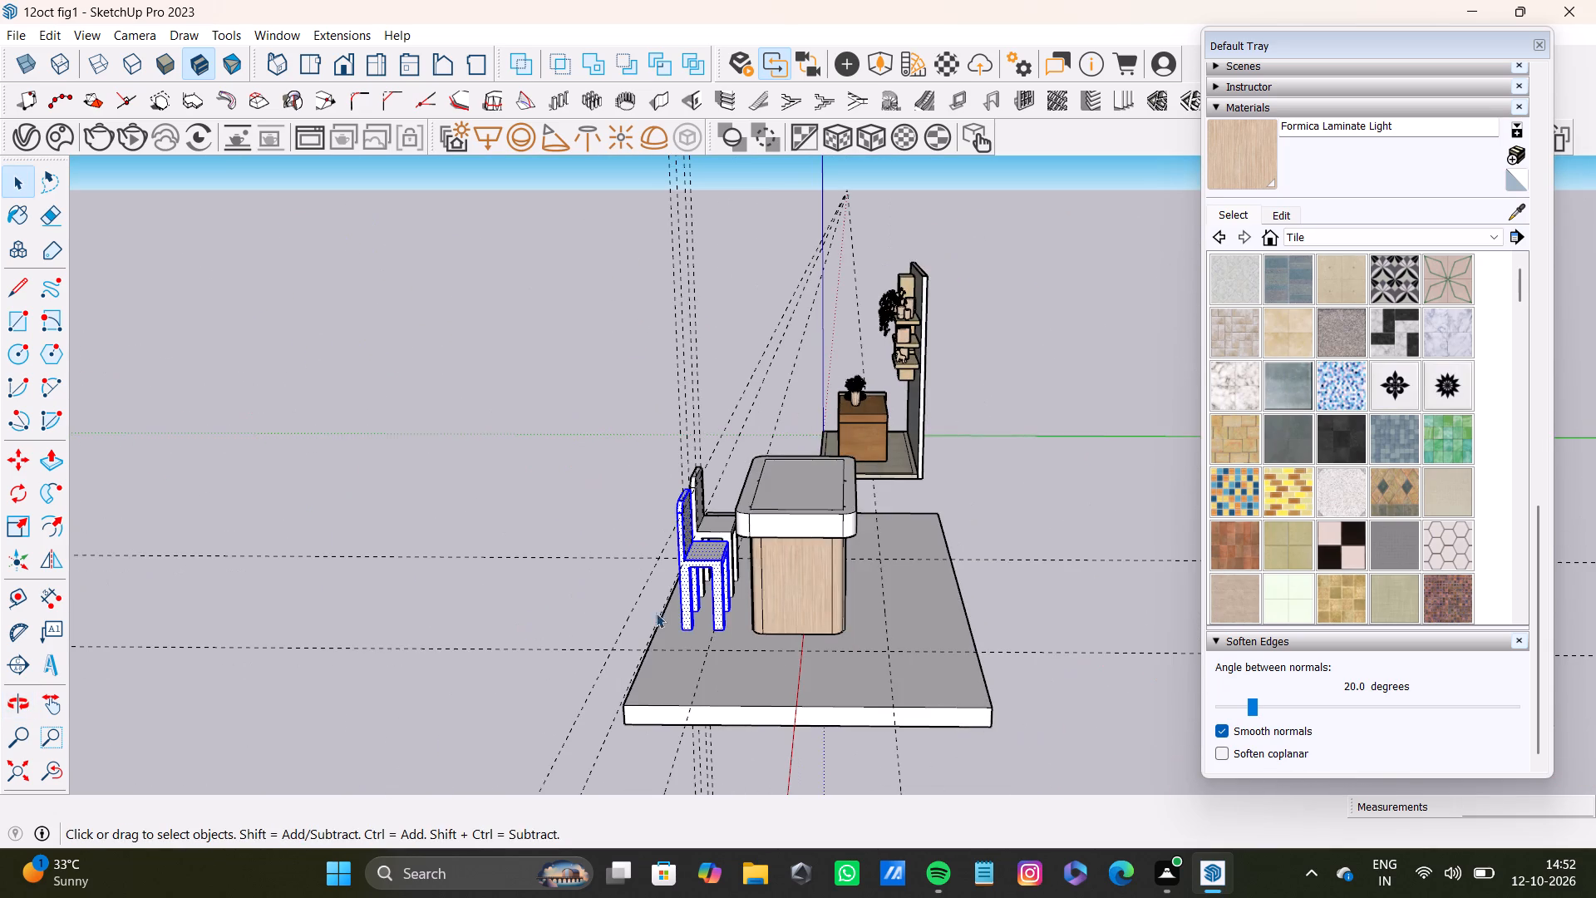
# Copy the selected chair from its front leg's bottom corner about 4' 1/4" away, onto the floor beyond the table's end.
pyautogui.scroll(12, 667, 609)
pyautogui.moveTo(771, 554); pyautogui.dragTo(692, 575, button='middle')
pyautogui.press('m')
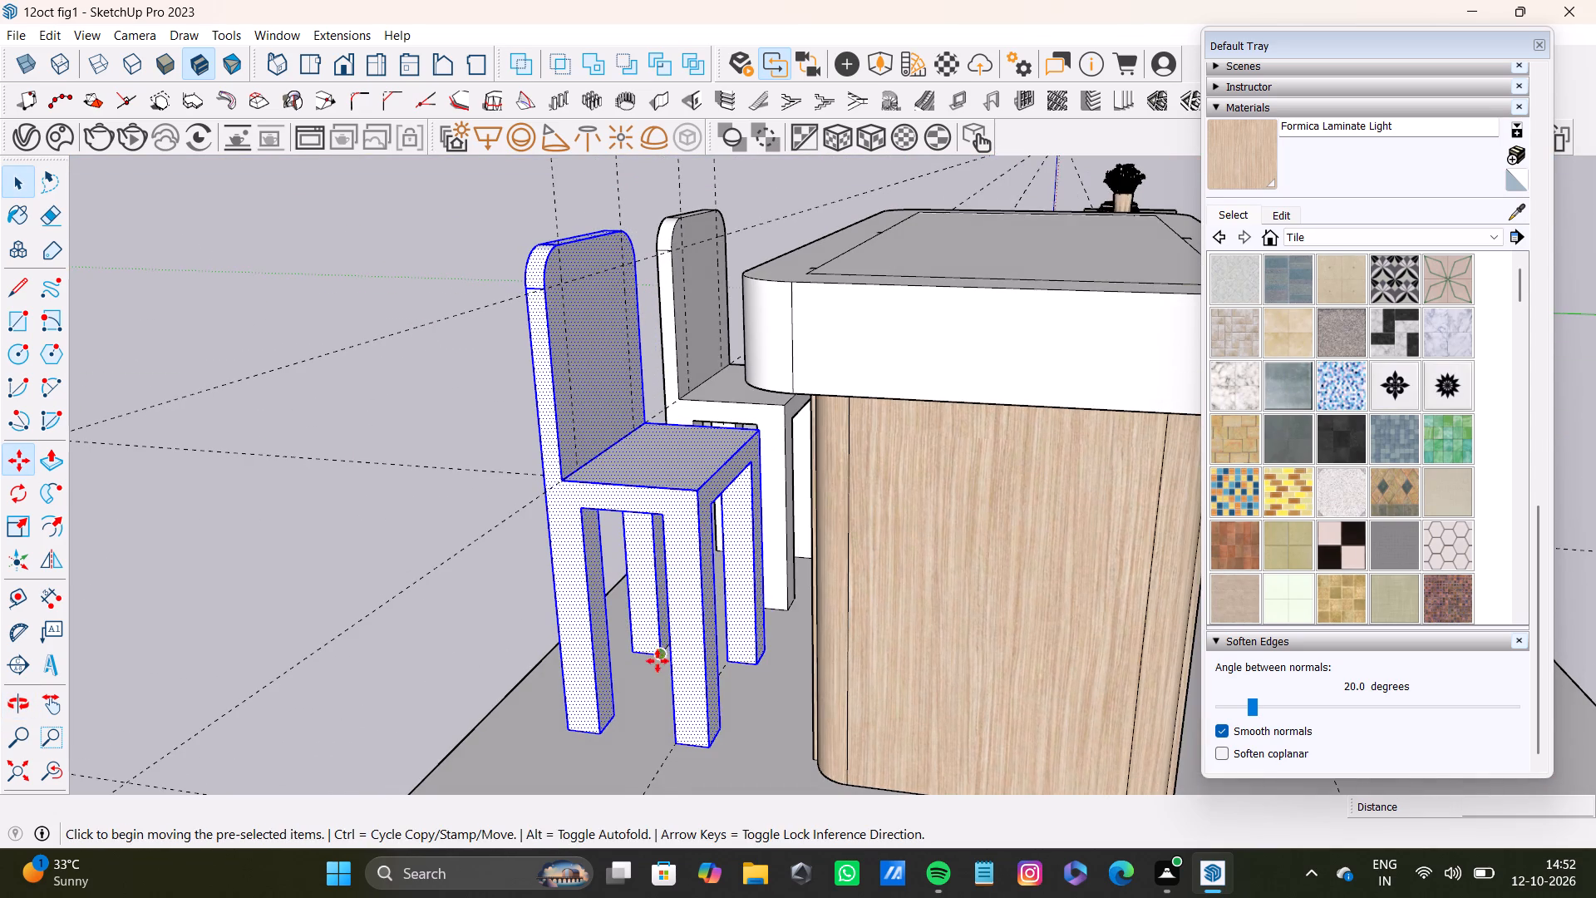
pyautogui.scroll(4, 658, 668)
pyautogui.moveTo(706, 656); pyautogui.dragTo(666, 666, button='middle')
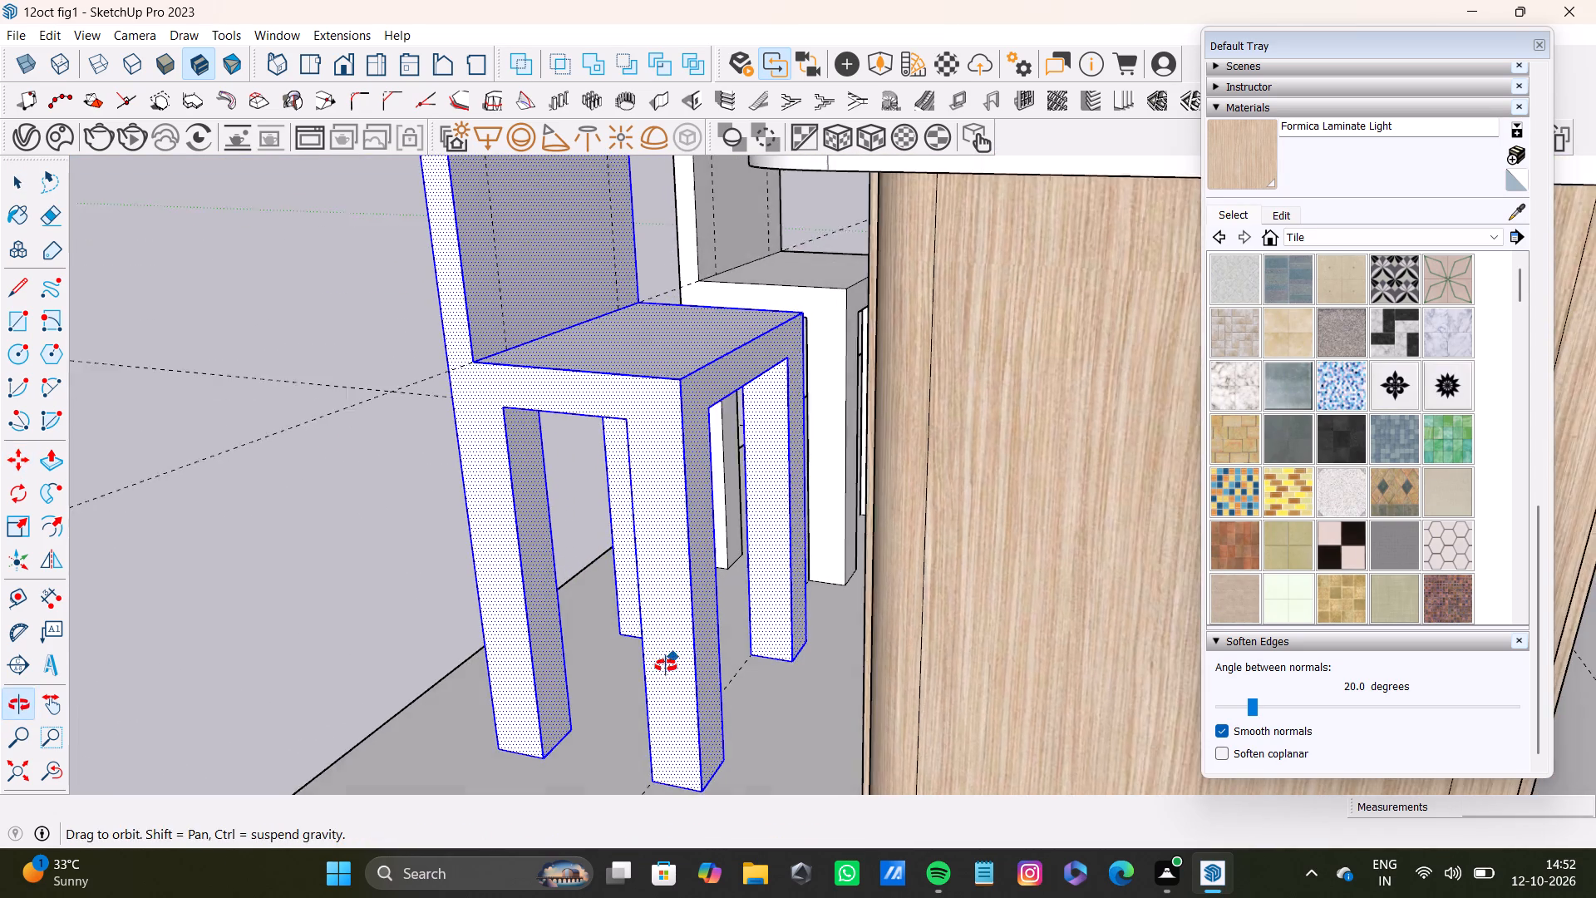
pyautogui.moveTo(666, 666); pyautogui.dragTo(668, 676, button='middle')
pyautogui.keyDown('ctrl'); pyautogui.moveTo(717, 749); pyautogui.dragTo(658, 618, button='middle'); pyautogui.keyUp('ctrl')
pyautogui.click(669, 770)
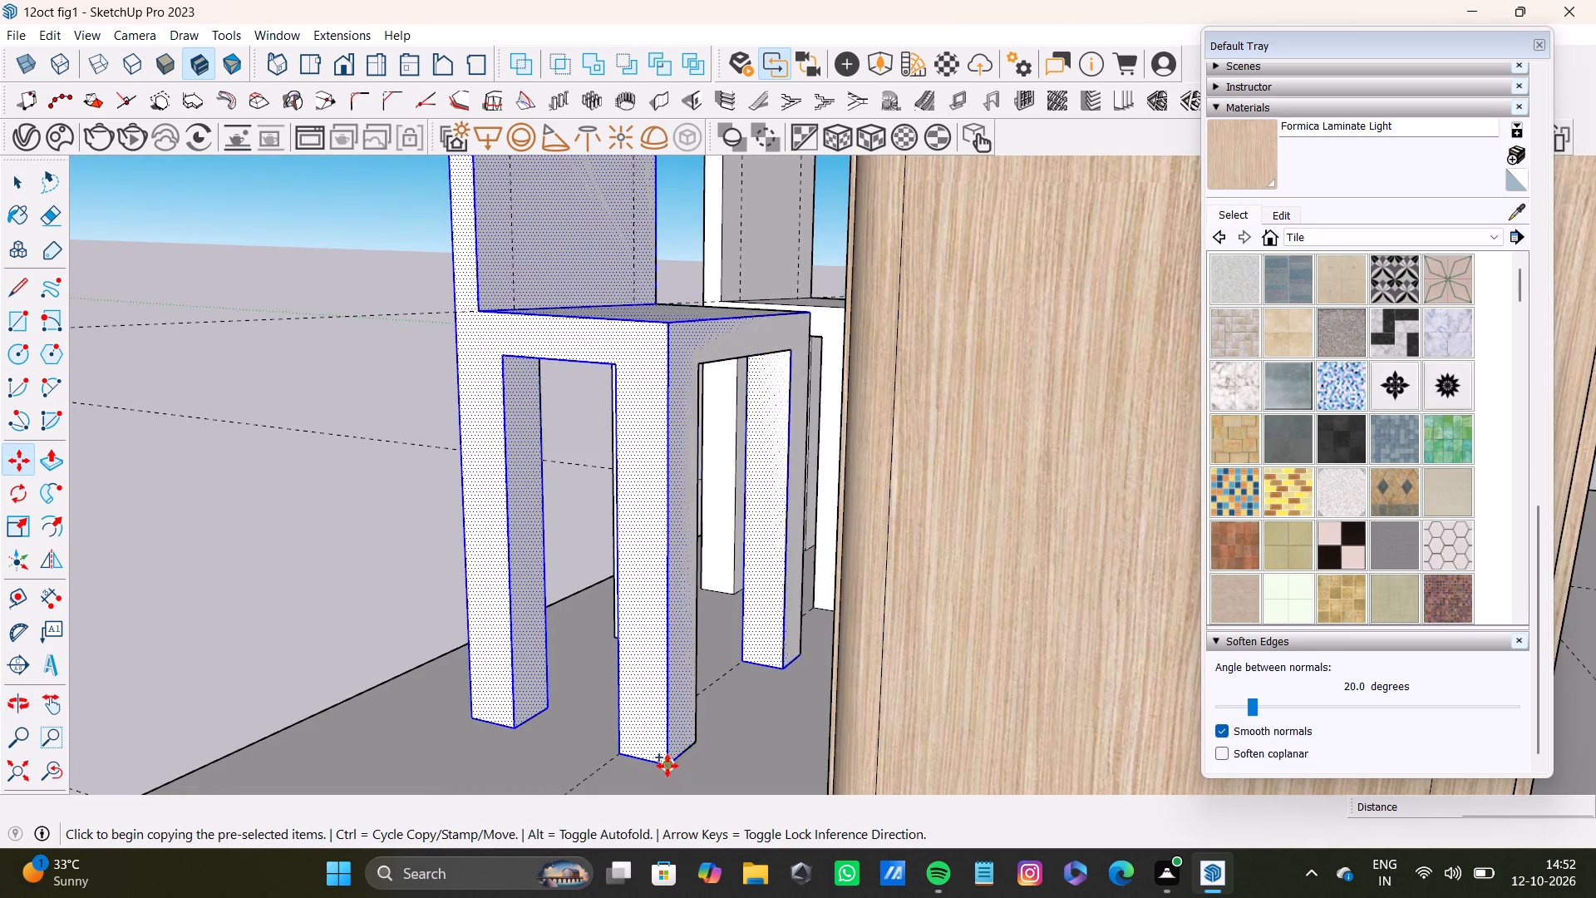
pyautogui.scroll(-7, 515, 589)
pyautogui.keyDown('shift'); pyautogui.moveTo(492, 586); pyautogui.dragTo(519, 498, button='middle'); pyautogui.keyUp('shift')
pyautogui.scroll(-2, 555, 573)
pyautogui.moveTo(556, 575); pyautogui.dragTo(719, 575, button='middle')
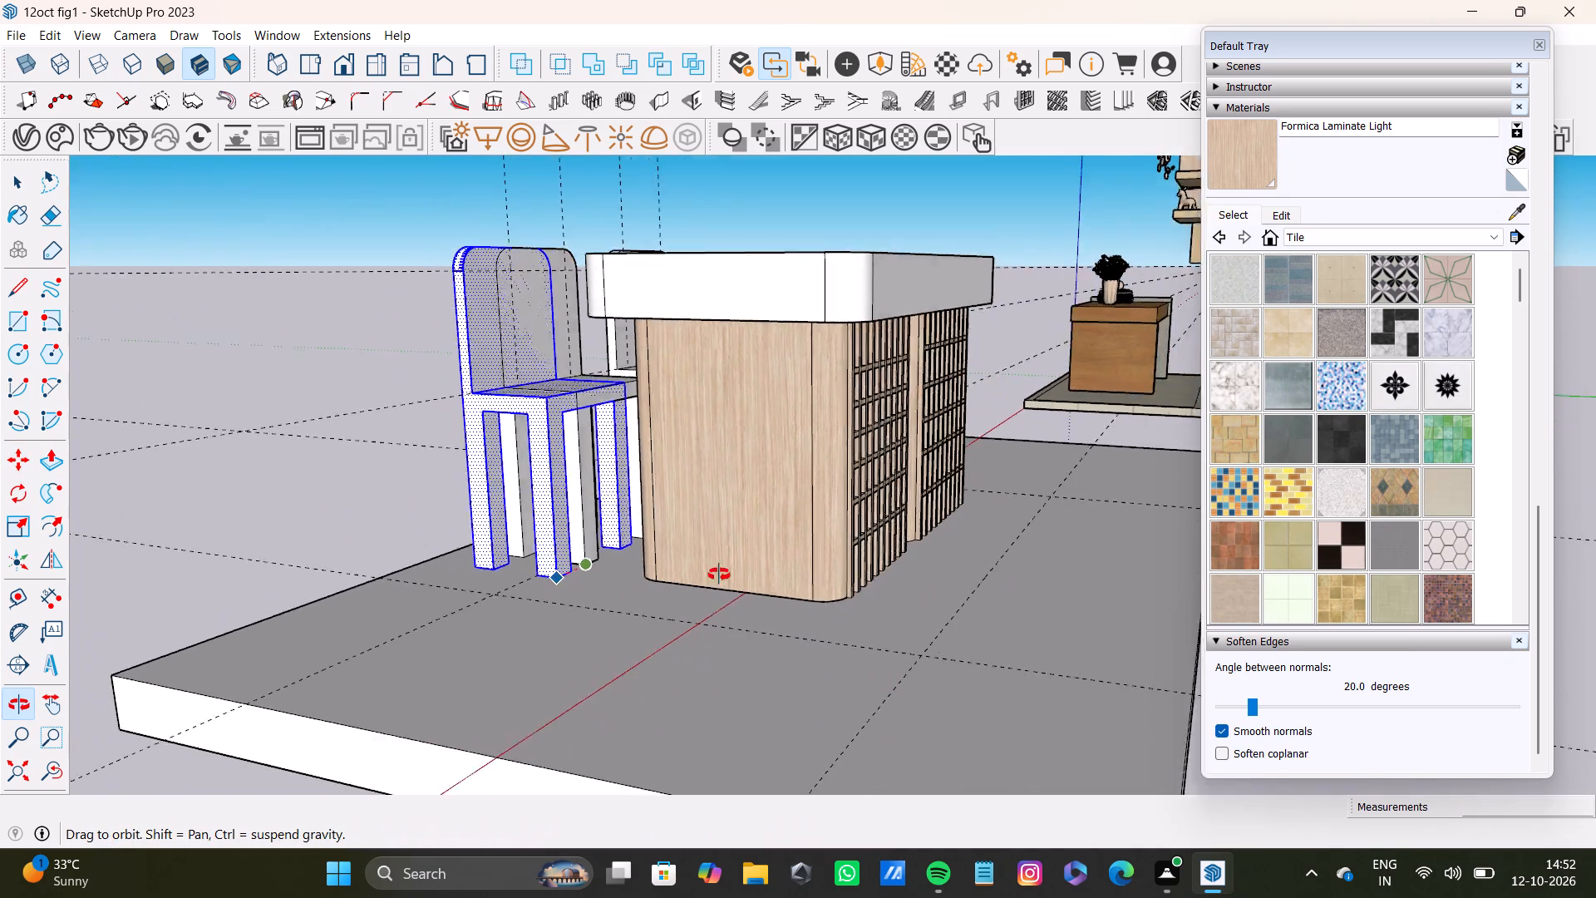
pyautogui.moveTo(719, 575); pyautogui.dragTo(517, 679, button='middle')
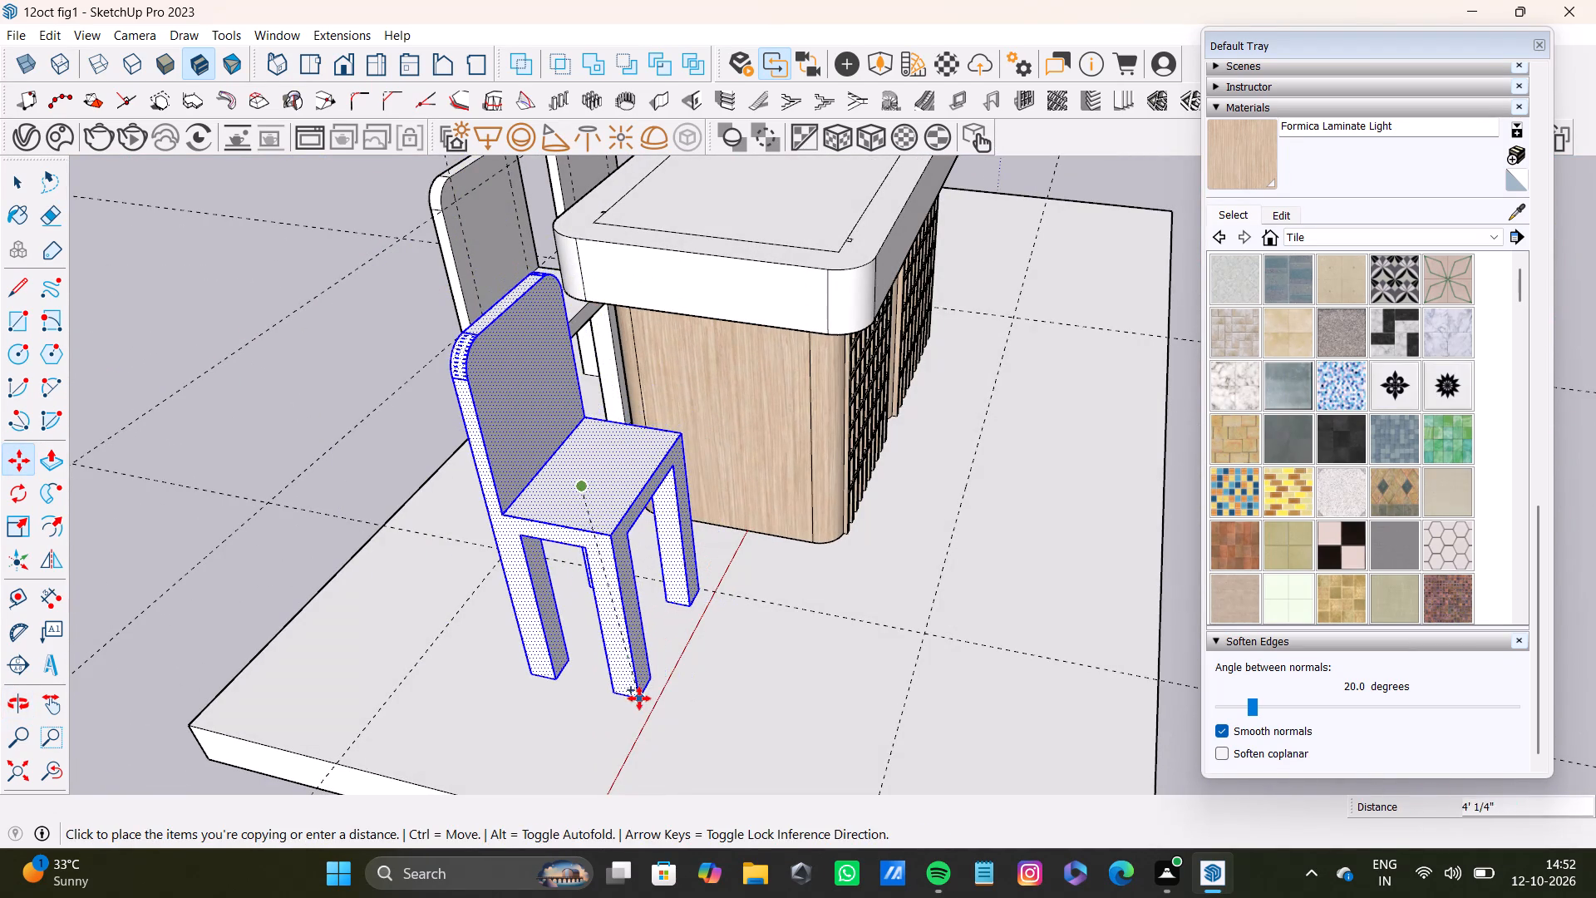
pyautogui.click(639, 698)
# Rotate the copied chair 90 degrees about its front leg's bottom corner so it faces the table's end.
pyautogui.moveTo(633, 661); pyautogui.dragTo(415, 703, button='middle')
pyautogui.scroll(-1, 422, 700)
pyautogui.scroll(6, 535, 544)
pyautogui.moveTo(582, 498); pyautogui.dragTo(539, 565, button='middle')
pyautogui.press('q')
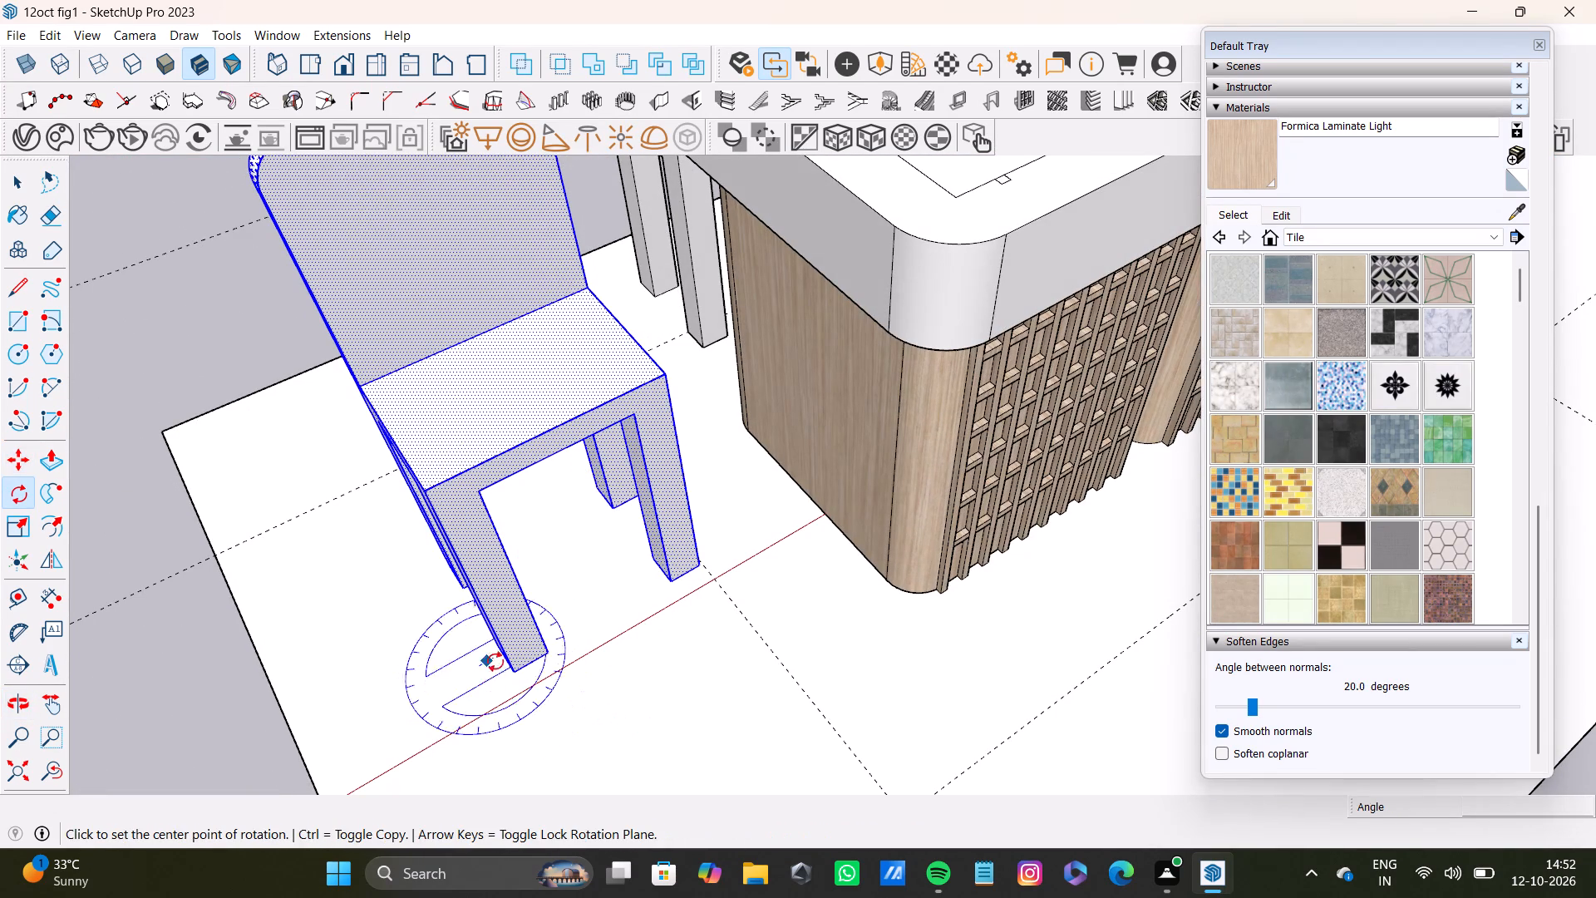
pyautogui.click(515, 669)
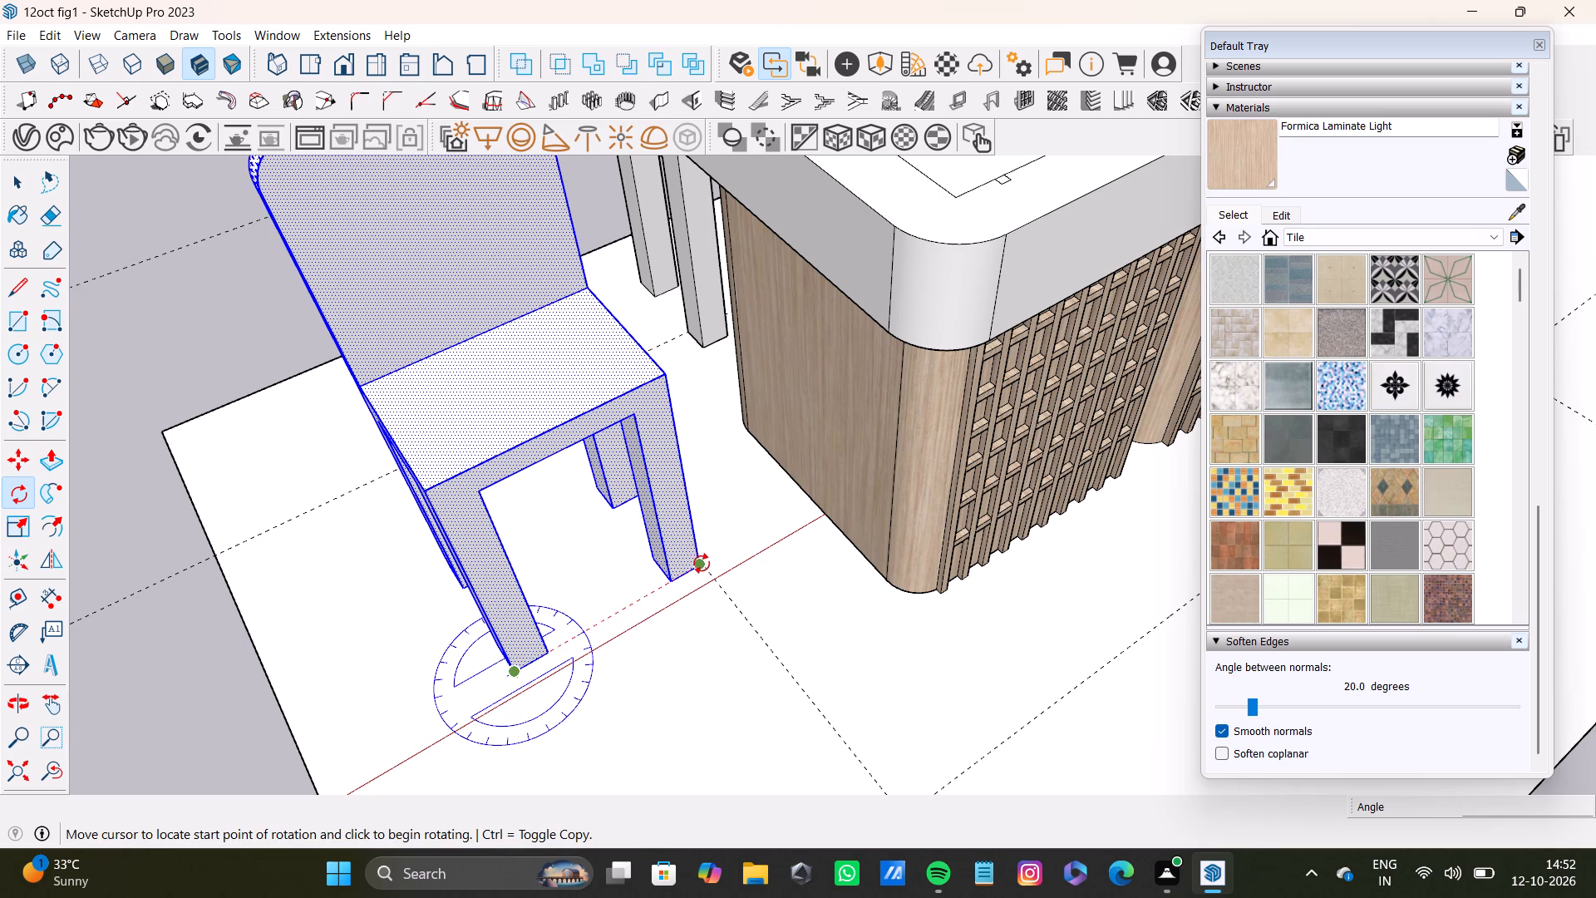
pyautogui.click(702, 564)
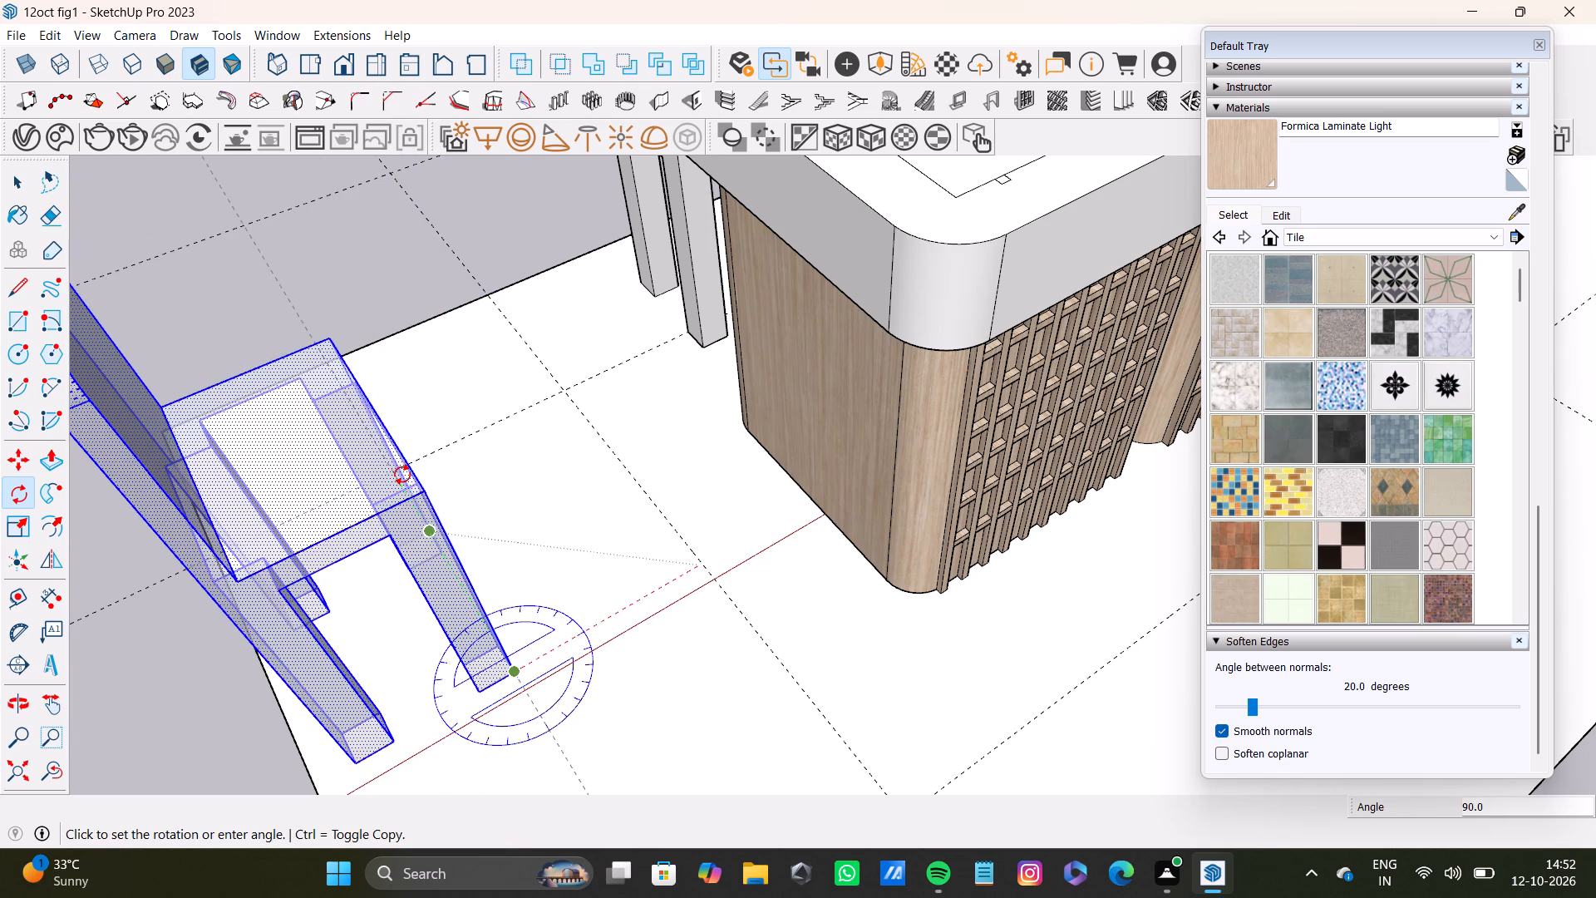
pyautogui.click(402, 475)
pyautogui.press('space')
# Move the rotated chair about 2' 7 1/2" by its leg's bottom corner, up to the end of the reception table.
pyautogui.scroll(-9, 448, 584)
pyautogui.moveTo(484, 604); pyautogui.dragTo(336, 556, button='middle')
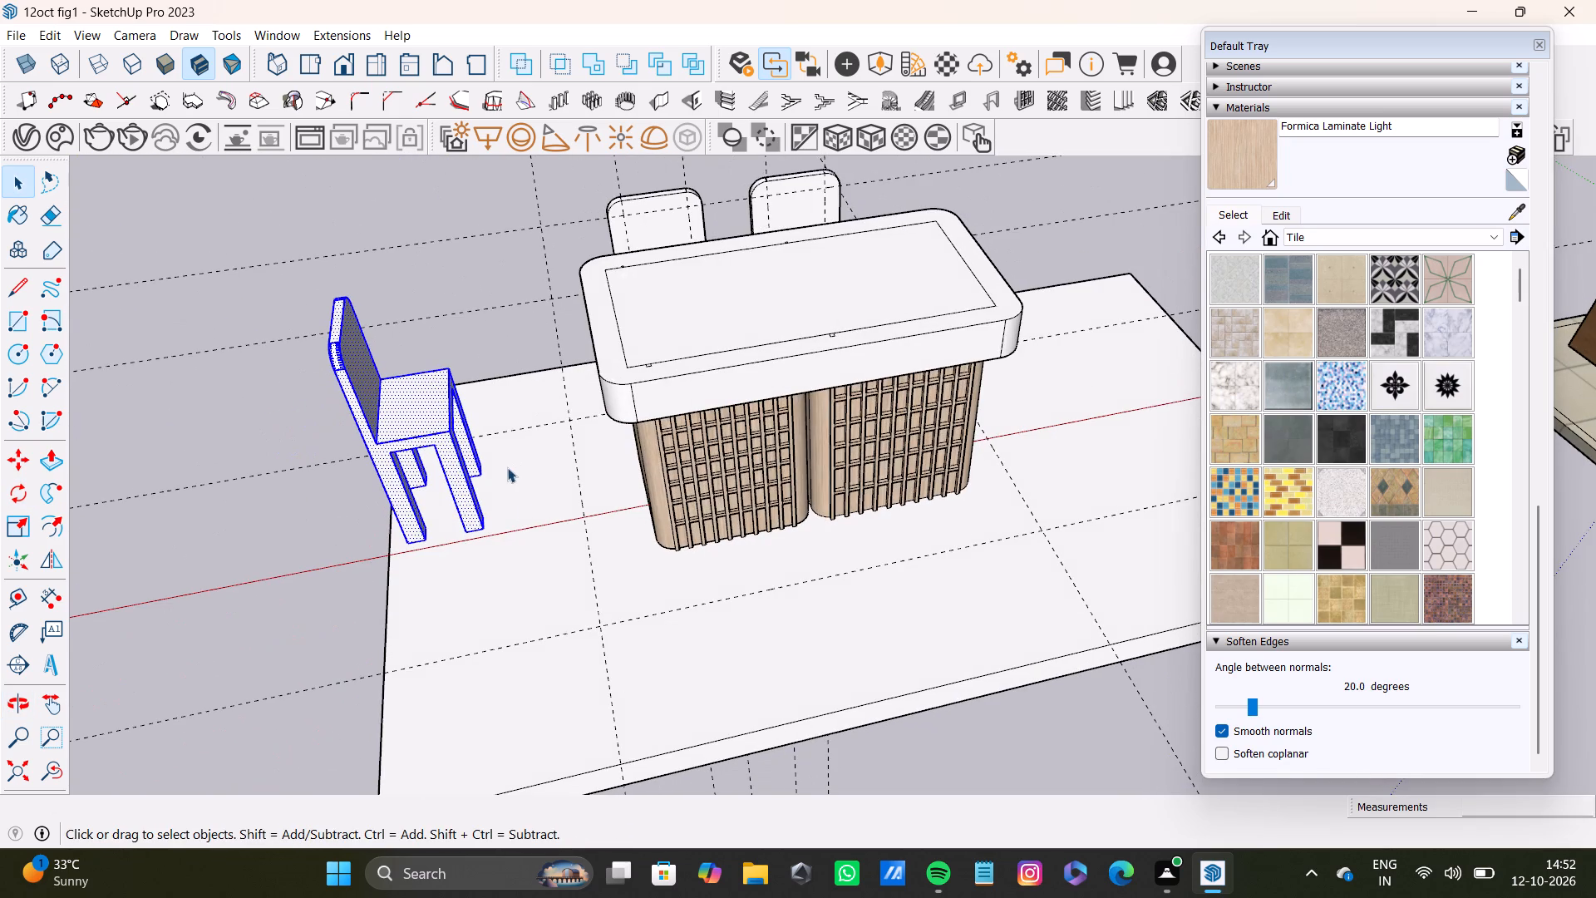
pyautogui.press('m')
pyautogui.click(486, 526)
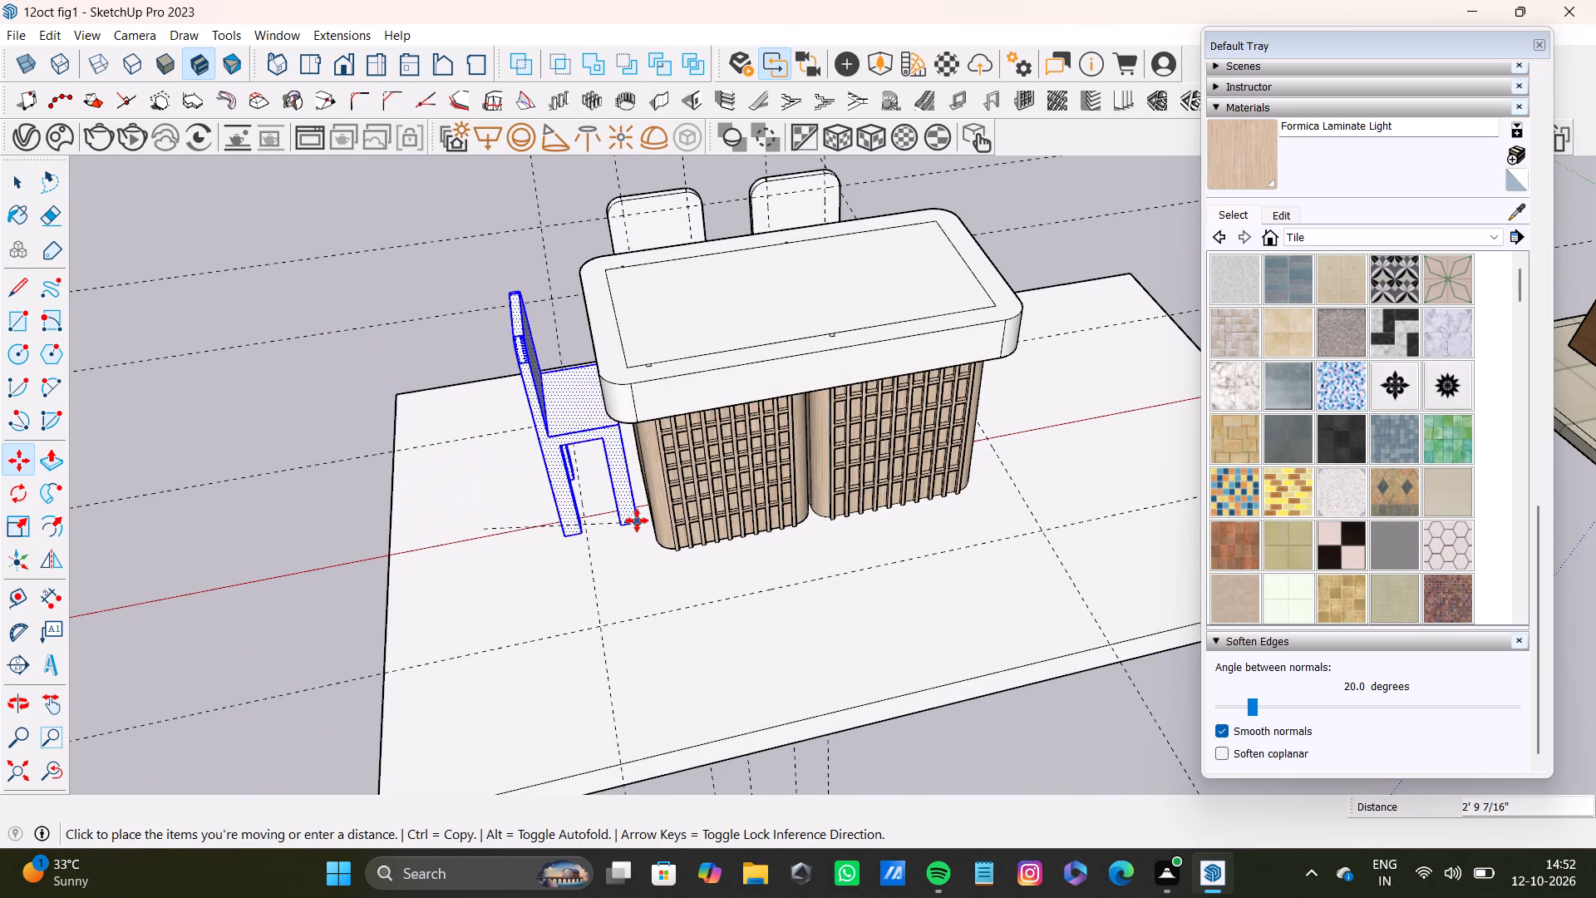
pyautogui.scroll(7, 637, 521)
pyautogui.moveTo(600, 528); pyautogui.dragTo(711, 530, button='middle')
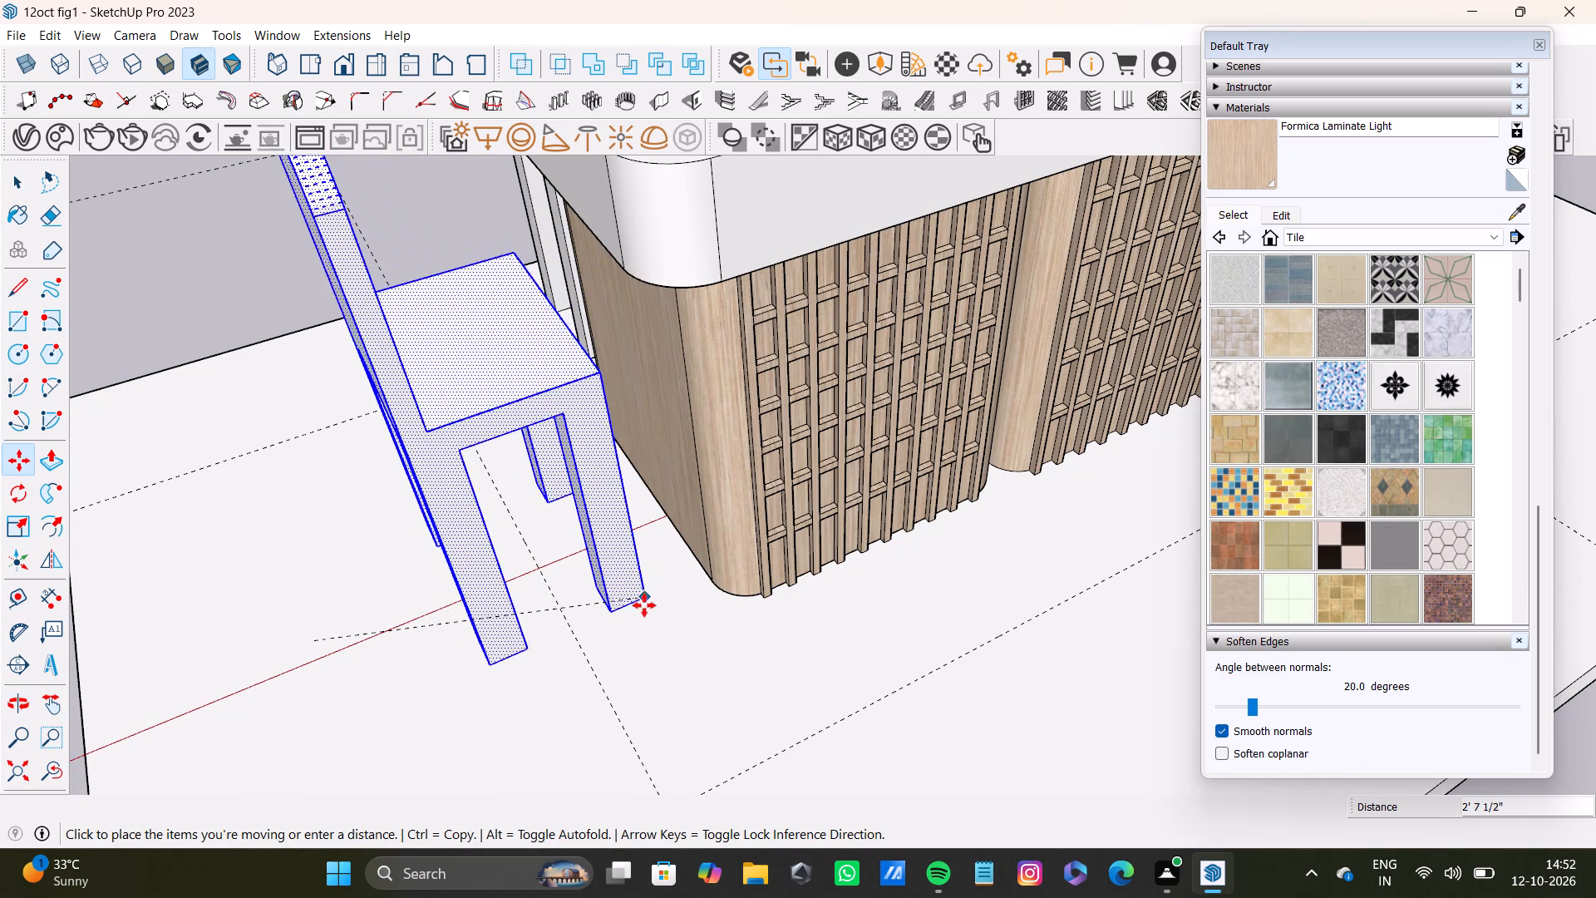
pyautogui.click(644, 621)
pyautogui.scroll(-11, 644, 621)
pyautogui.moveTo(644, 621); pyautogui.dragTo(967, 422, button='middle')
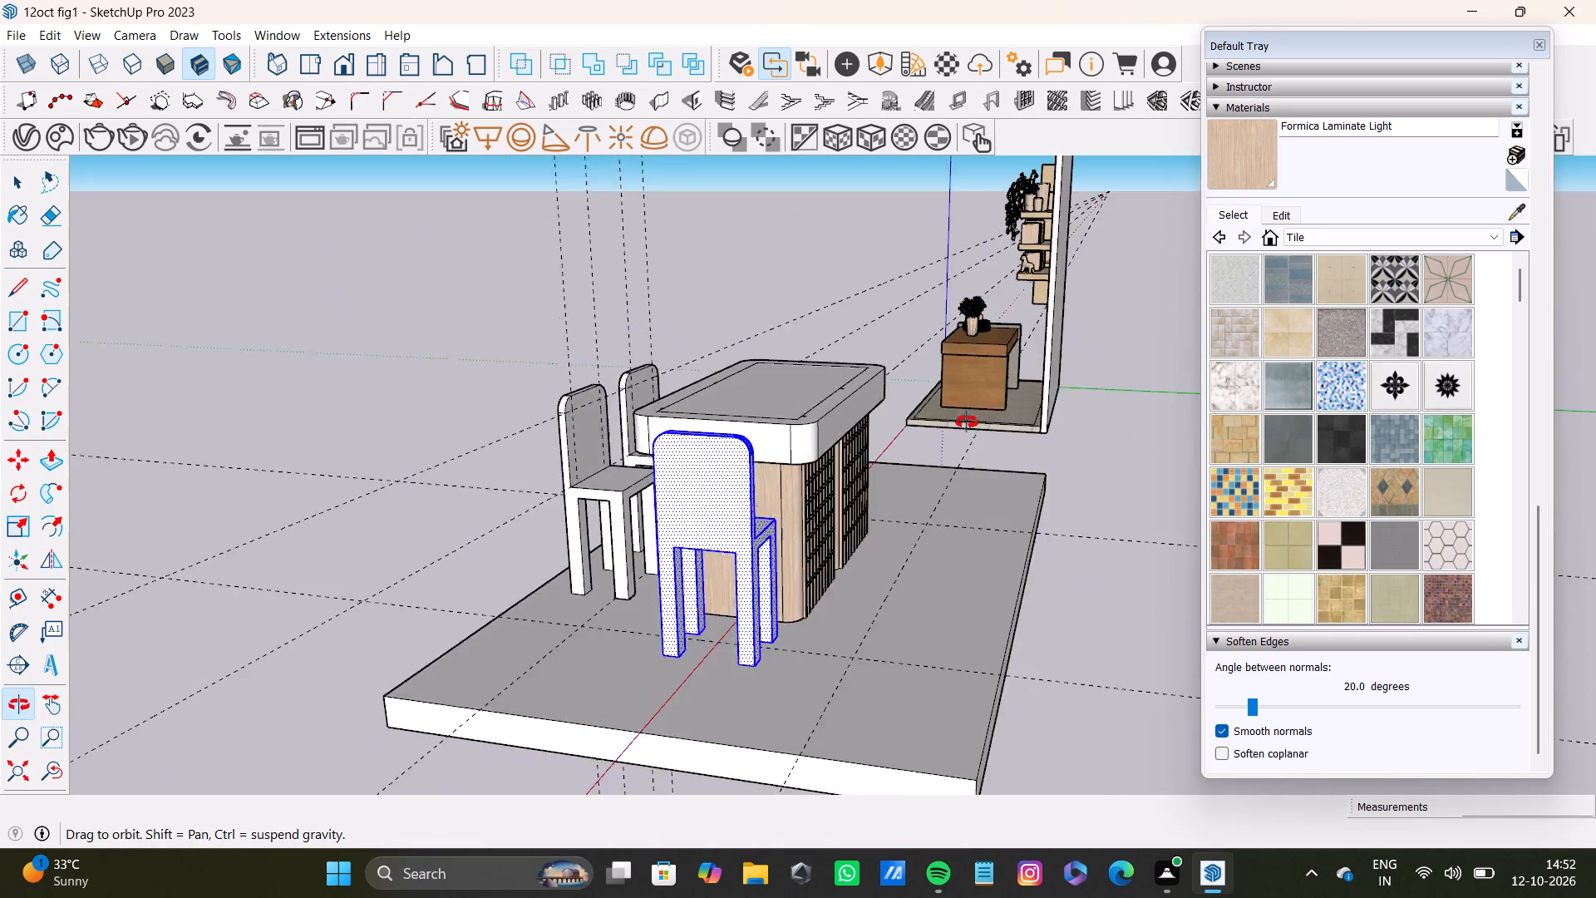
# Move the end chair about 2 7/16" away from the table's end by its front leg's bottom corner.
pyautogui.moveTo(967, 422); pyautogui.dragTo(535, 550, button='middle')
pyautogui.scroll(8, 613, 597)
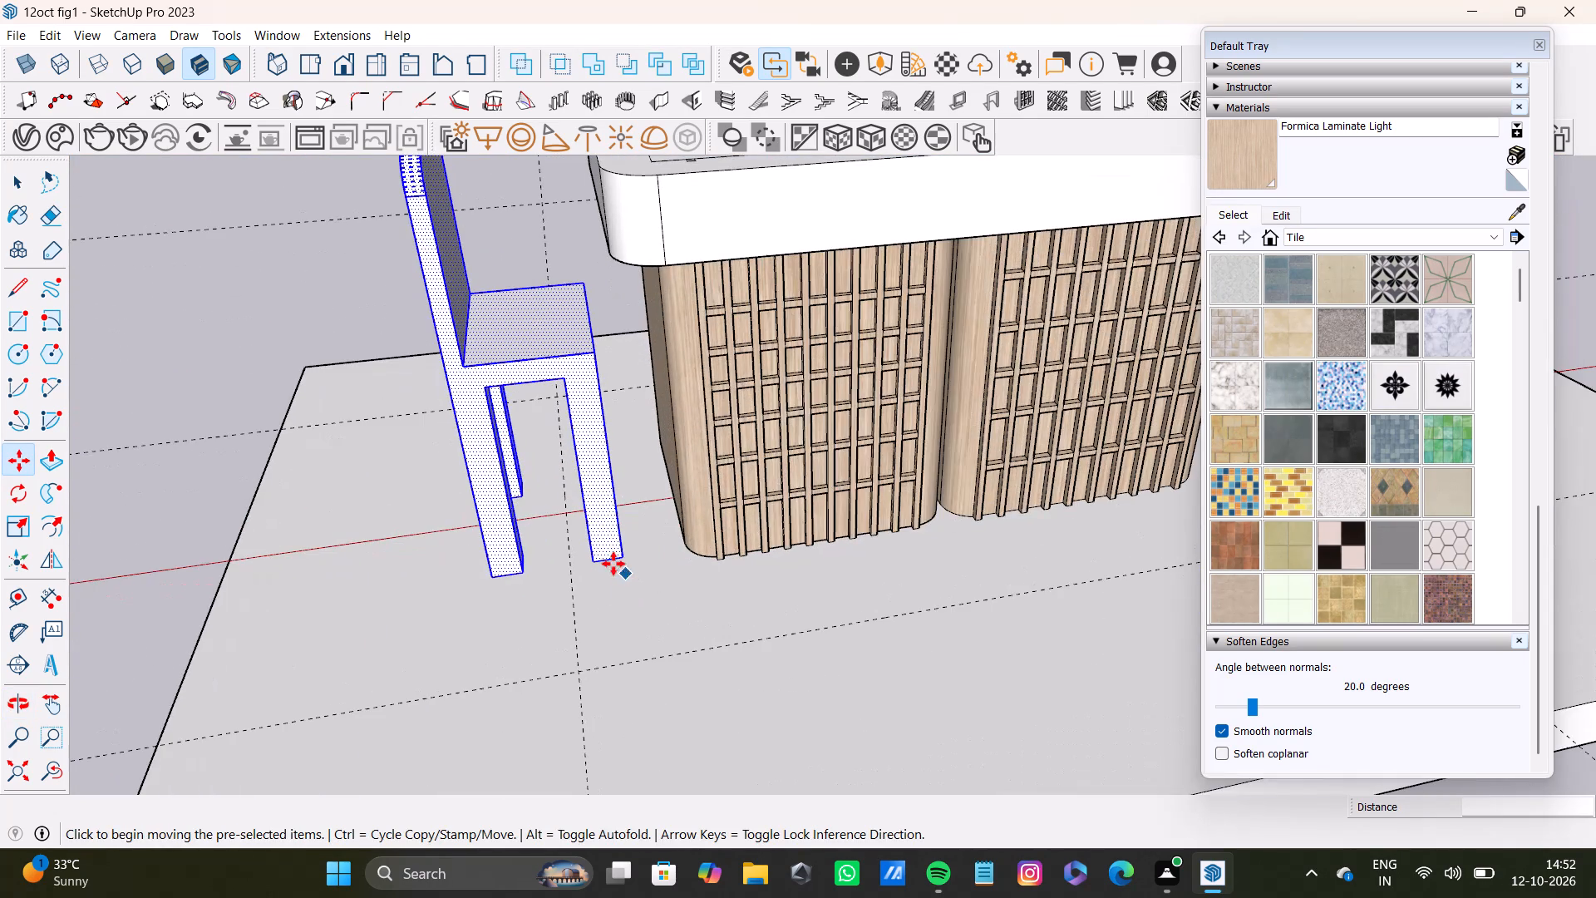
pyautogui.click(614, 560)
pyautogui.click(602, 552)
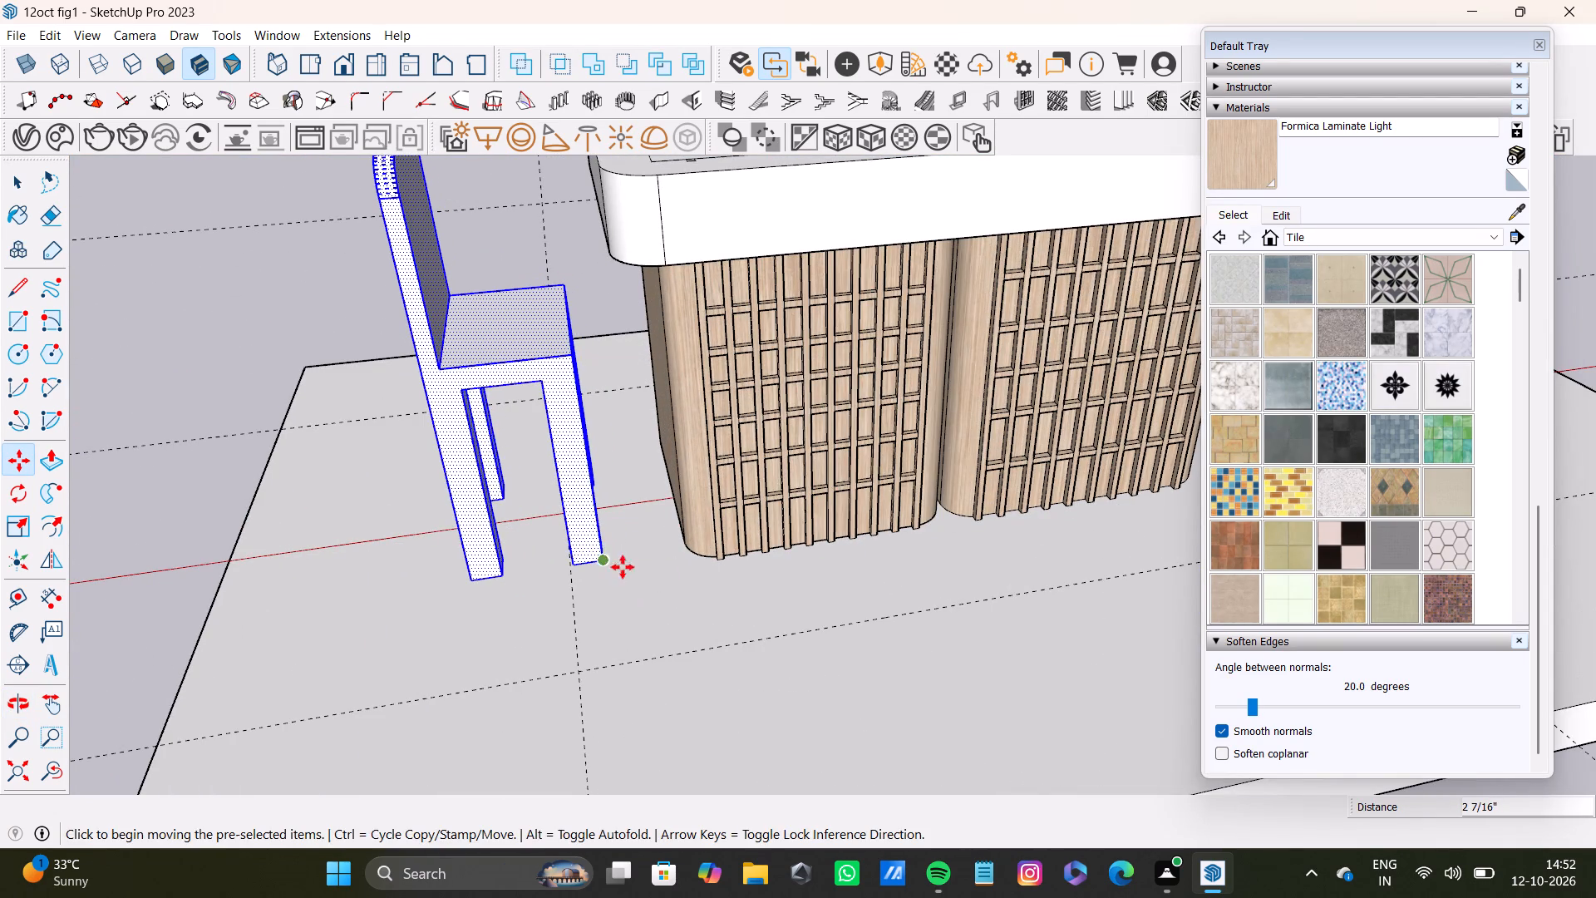
# Move the end chair slightly back toward the table's end by its front leg's bottom corner.
pyautogui.scroll(-9, 623, 567)
pyautogui.moveTo(644, 579); pyautogui.dragTo(665, 528, button='middle')
pyautogui.scroll(7, 584, 535)
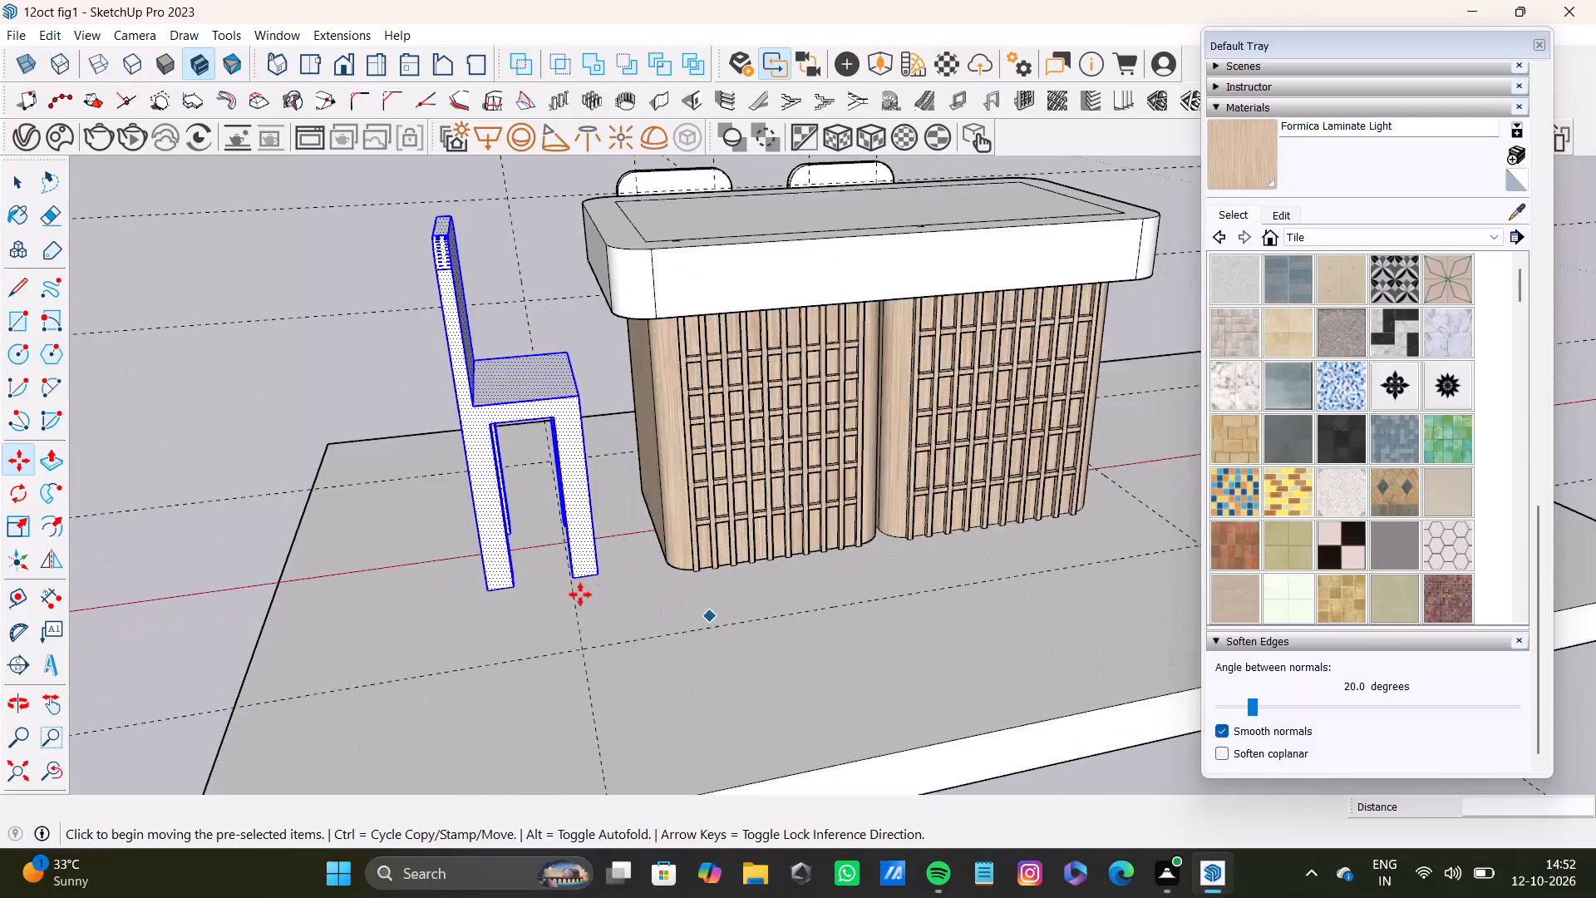
pyautogui.scroll(7, 580, 595)
pyautogui.click(609, 570)
pyautogui.click(653, 567)
# Clear the selection and examine the end chair's placement against the reception table from several sides.
pyautogui.scroll(-3, 646, 566)
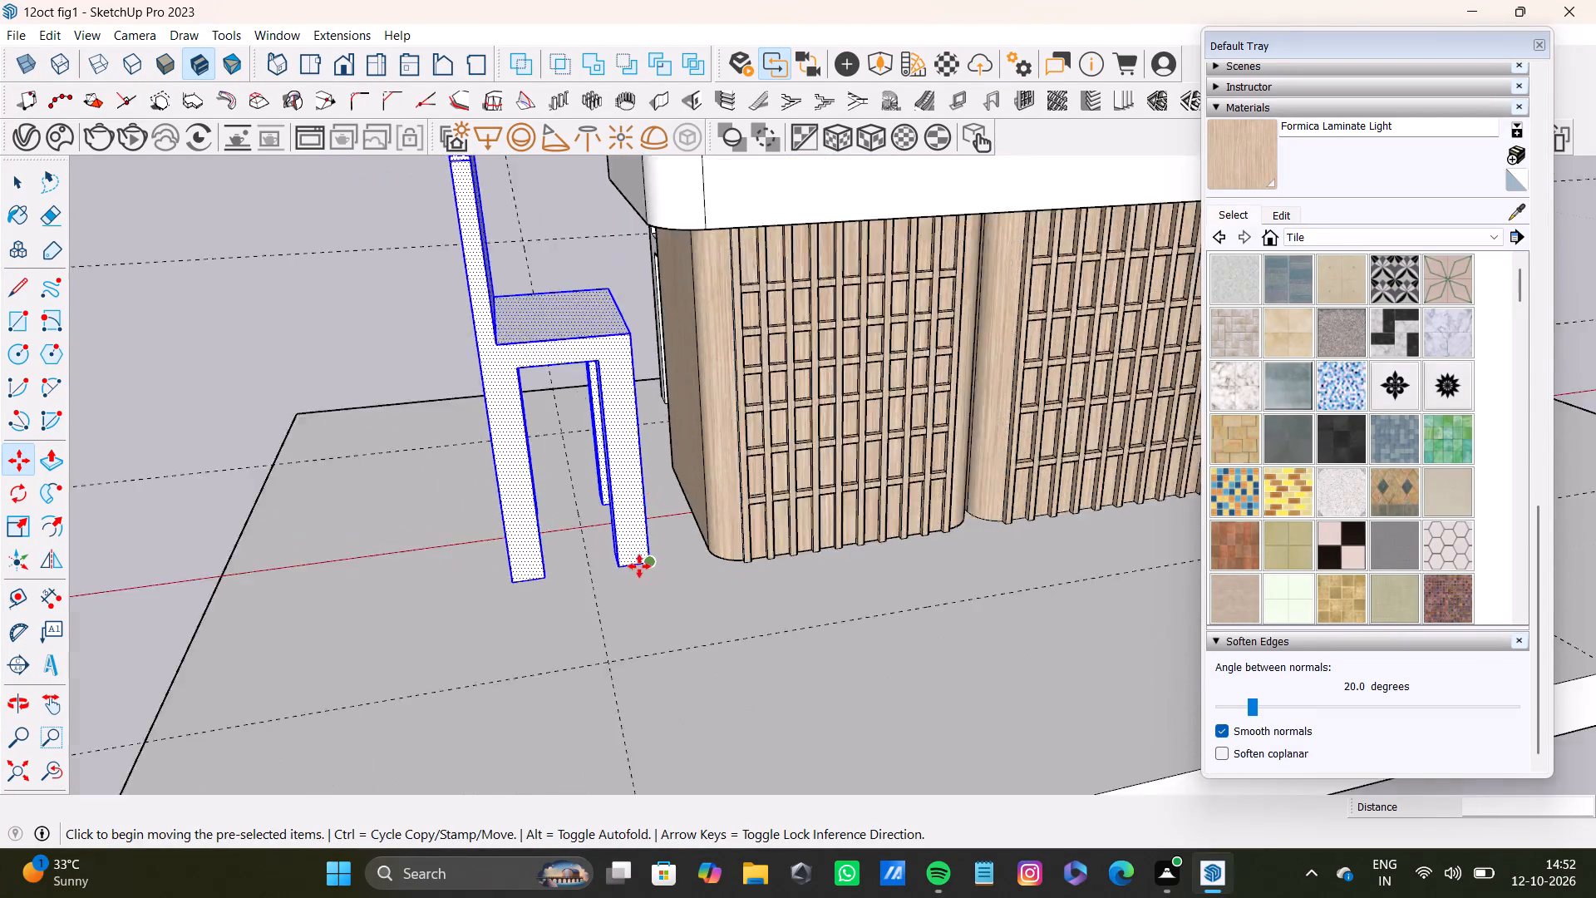
pyautogui.scroll(-10, 639, 566)
pyautogui.moveTo(686, 569); pyautogui.dragTo(1035, 433, button='middle')
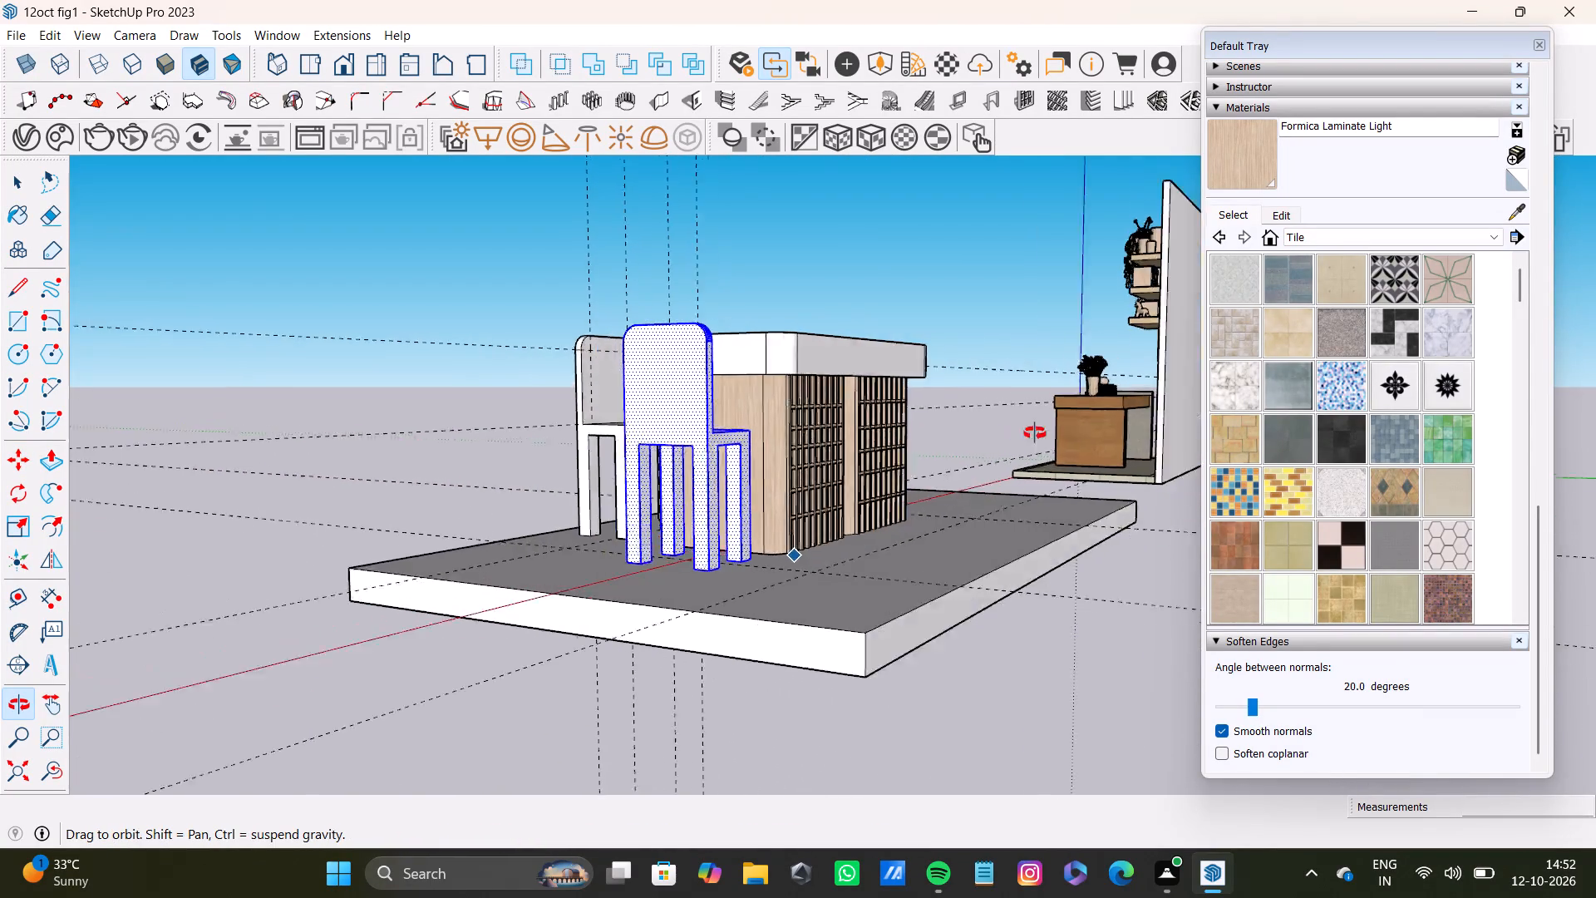
pyautogui.moveTo(1035, 433); pyautogui.dragTo(640, 554, button='middle')
pyautogui.scroll(4, 768, 502)
pyautogui.scroll(-8, 981, 528)
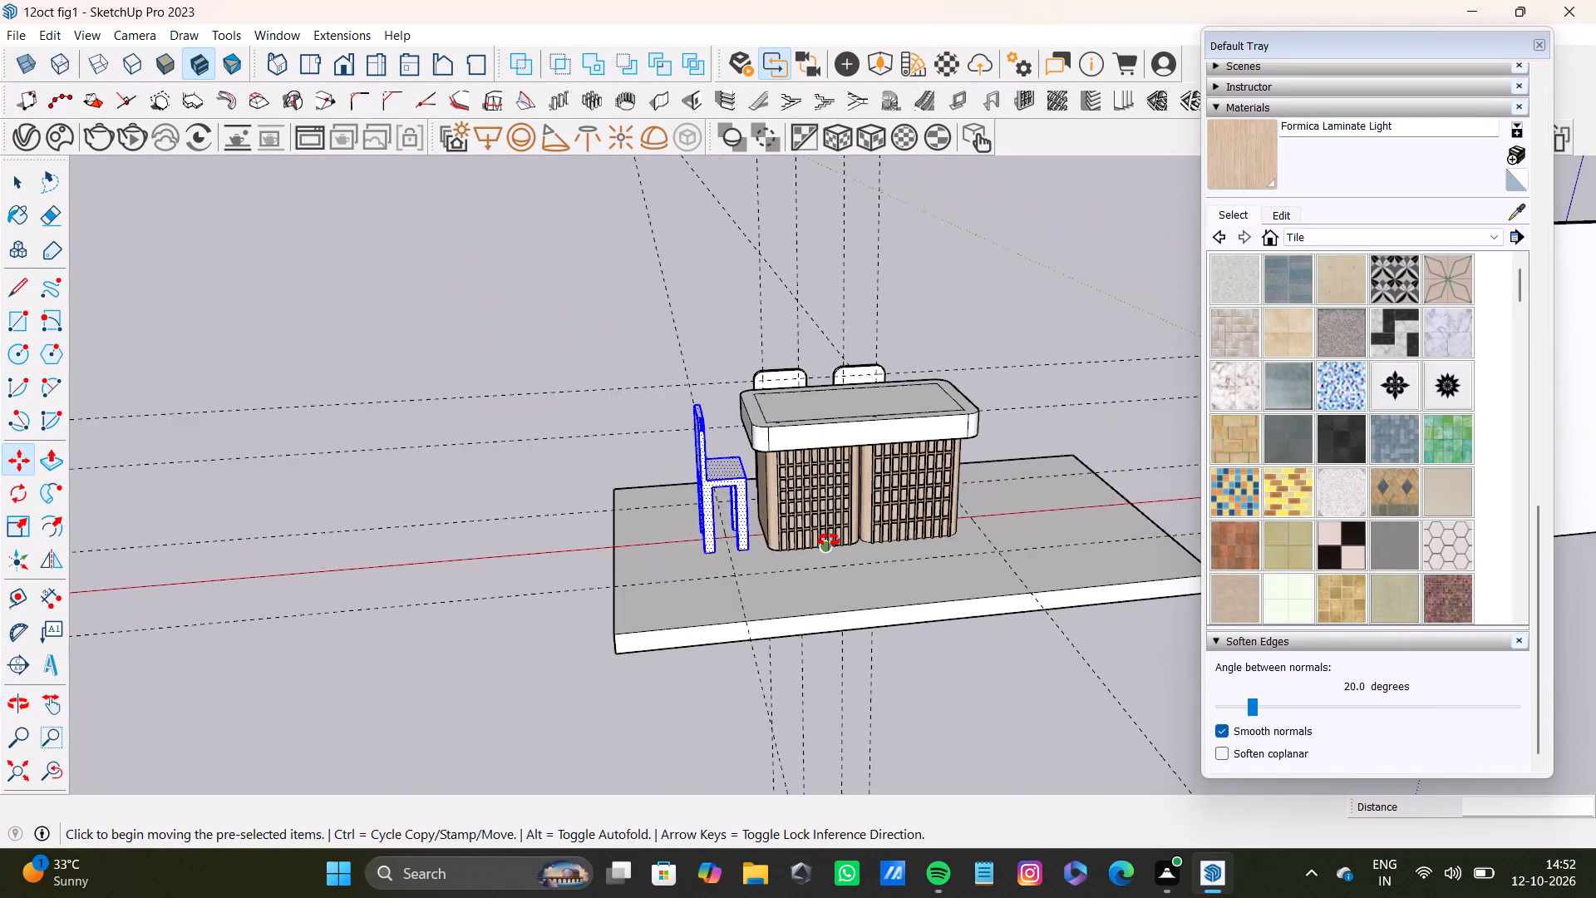
pyautogui.moveTo(827, 540); pyautogui.dragTo(539, 603, button='middle')
pyautogui.scroll(3, 1116, 501)
pyautogui.scroll(6, 918, 464)
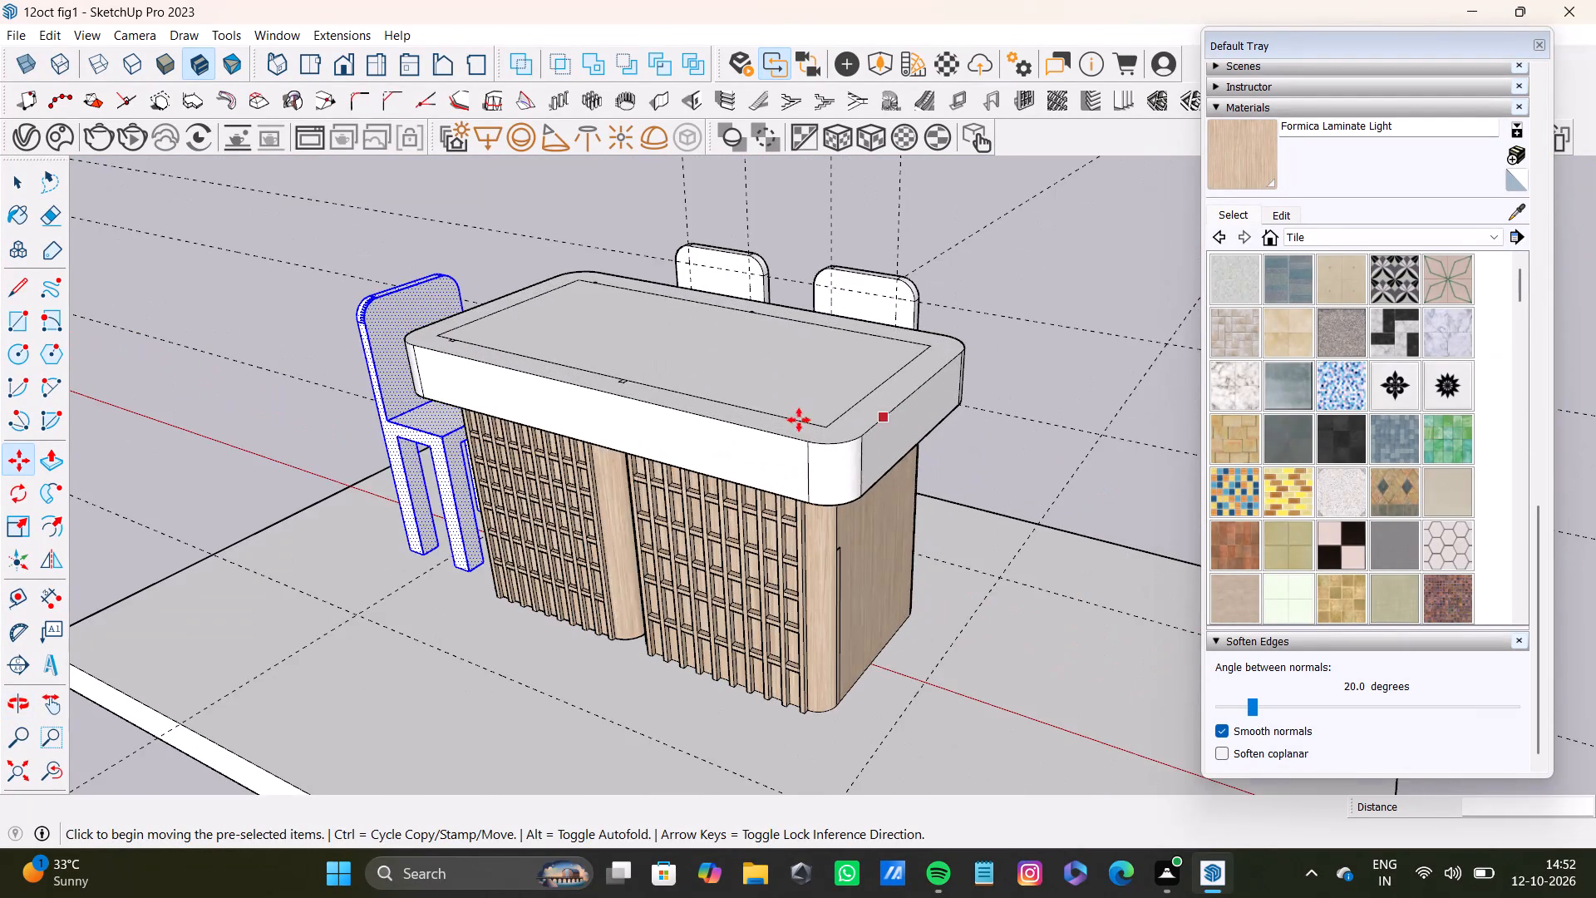
pyautogui.scroll(-5, 860, 484)
pyautogui.moveTo(862, 507); pyautogui.dragTo(1078, 540, button='middle')
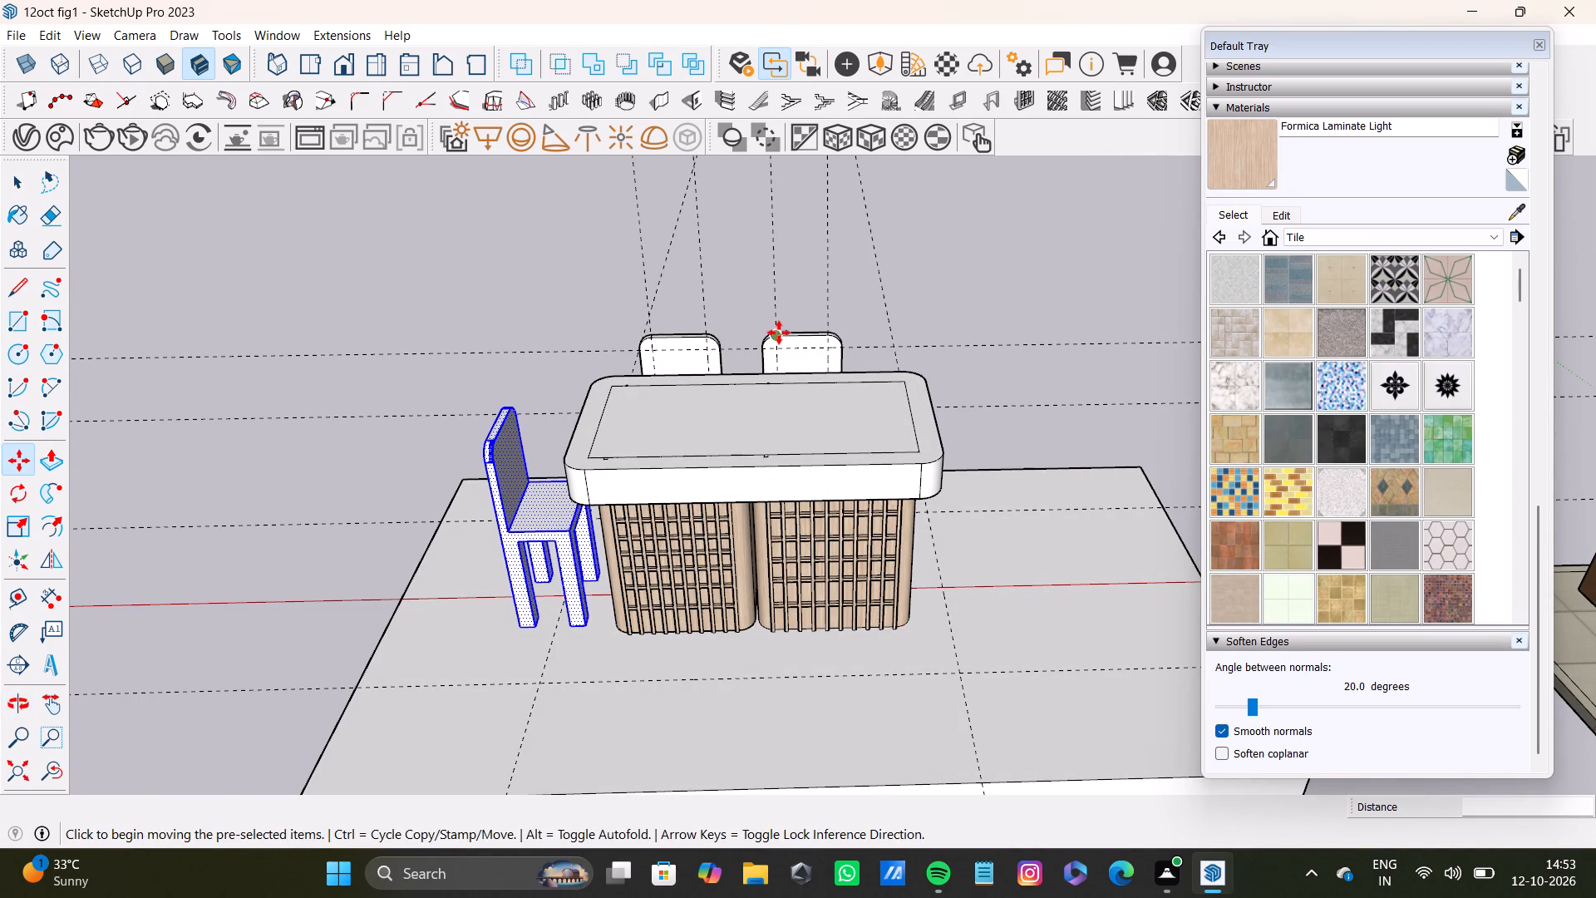
pyautogui.press('space')
pyautogui.click(939, 298)
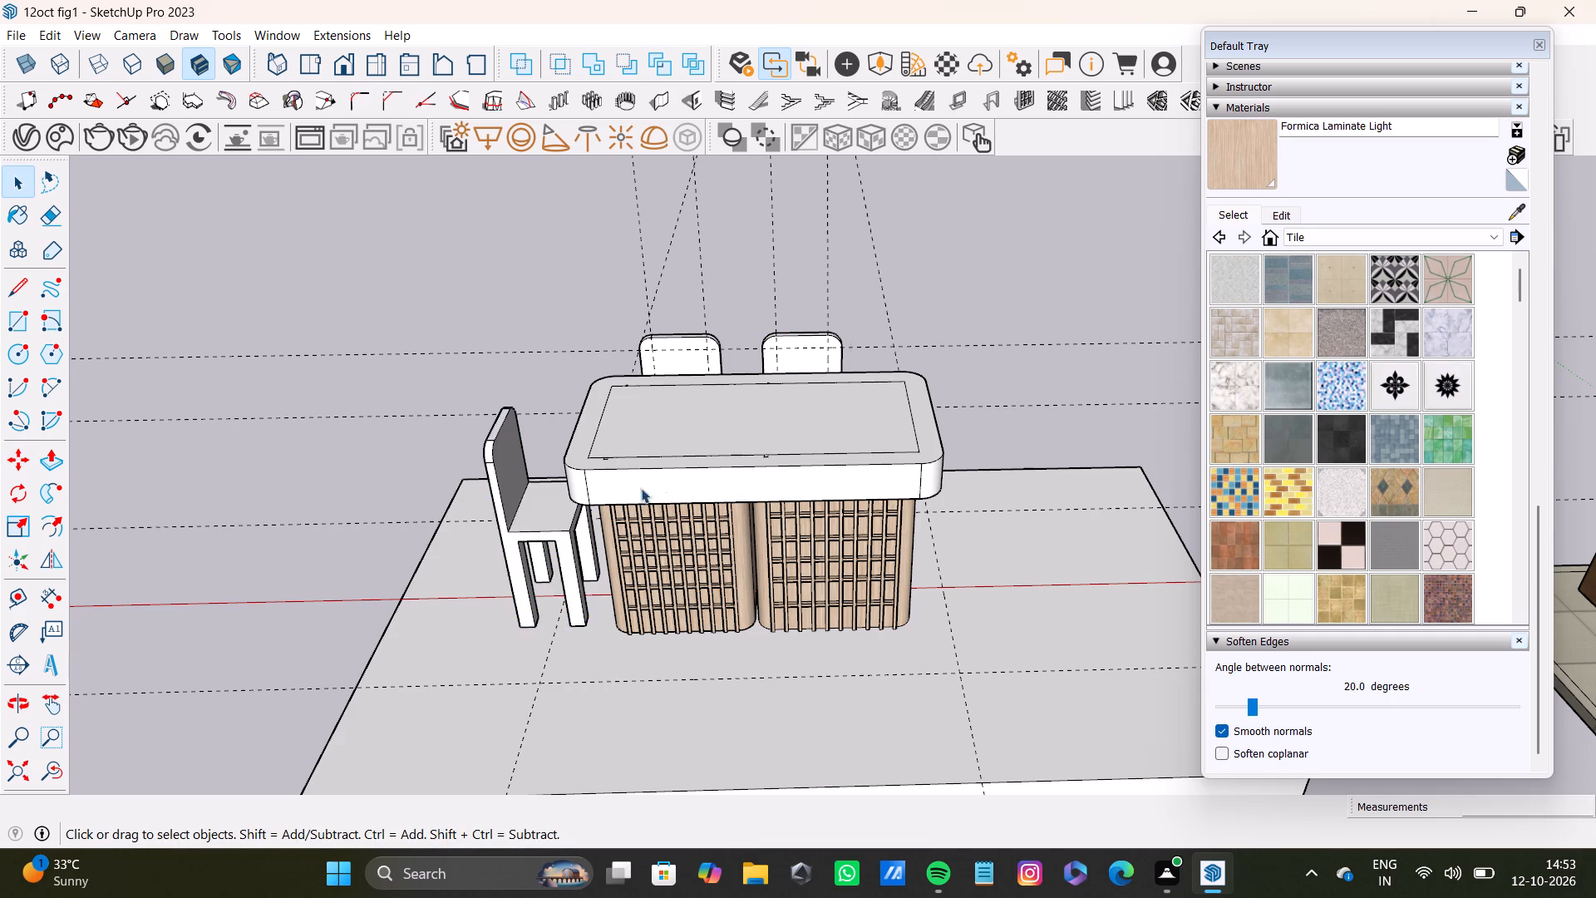
pyautogui.scroll(-9, 656, 481)
pyautogui.moveTo(644, 548); pyautogui.dragTo(1080, 319, button='middle')
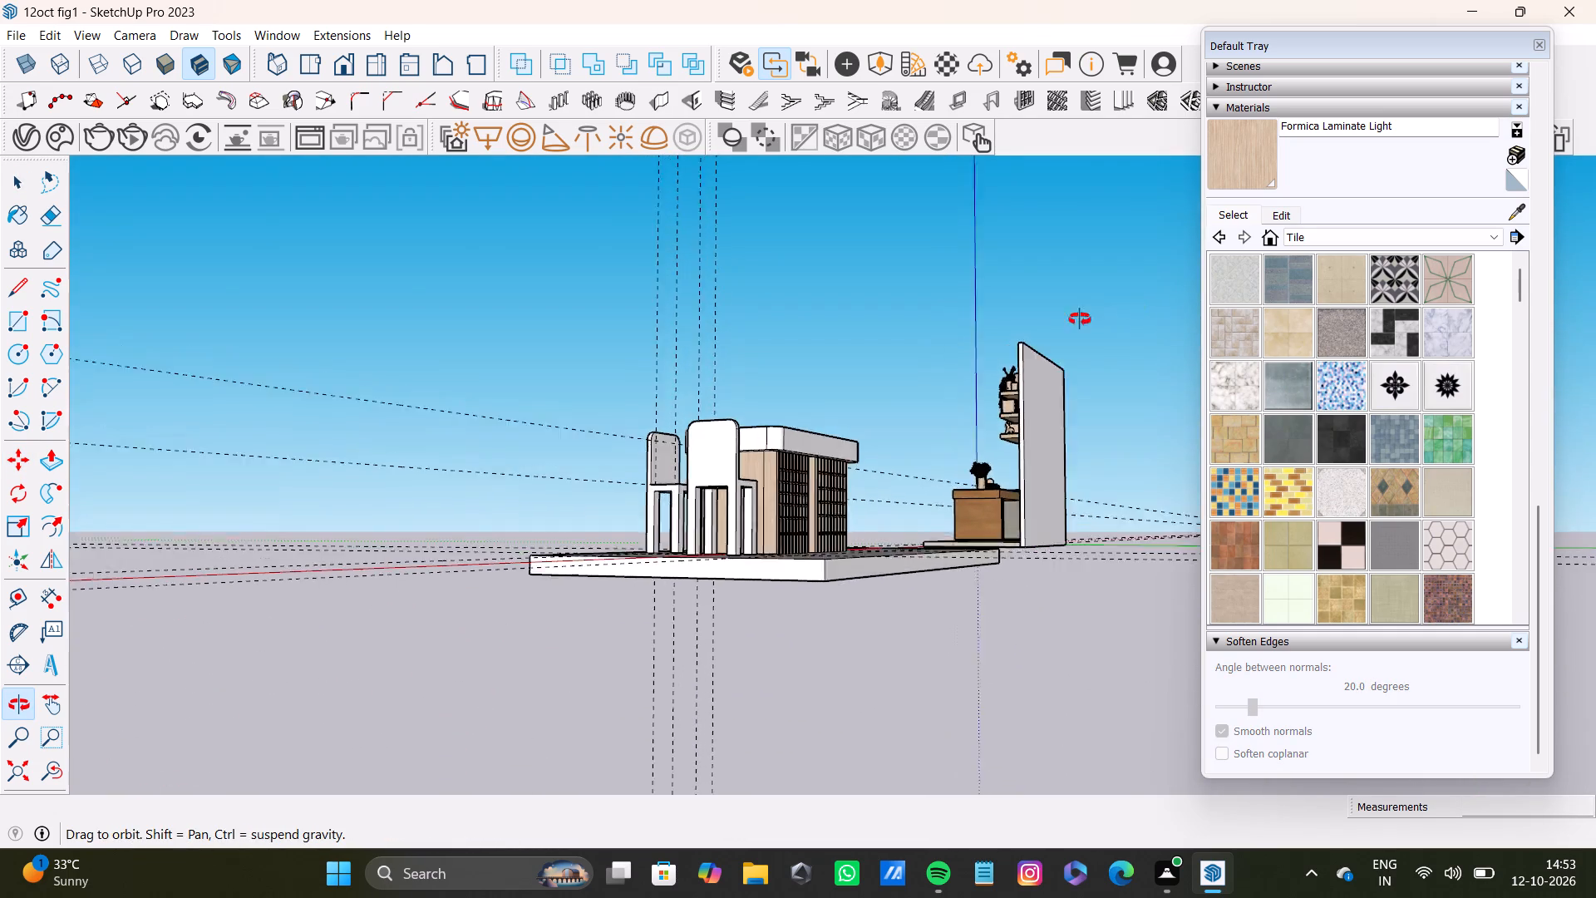
pyautogui.moveTo(1080, 319); pyautogui.dragTo(545, 561, button='middle')
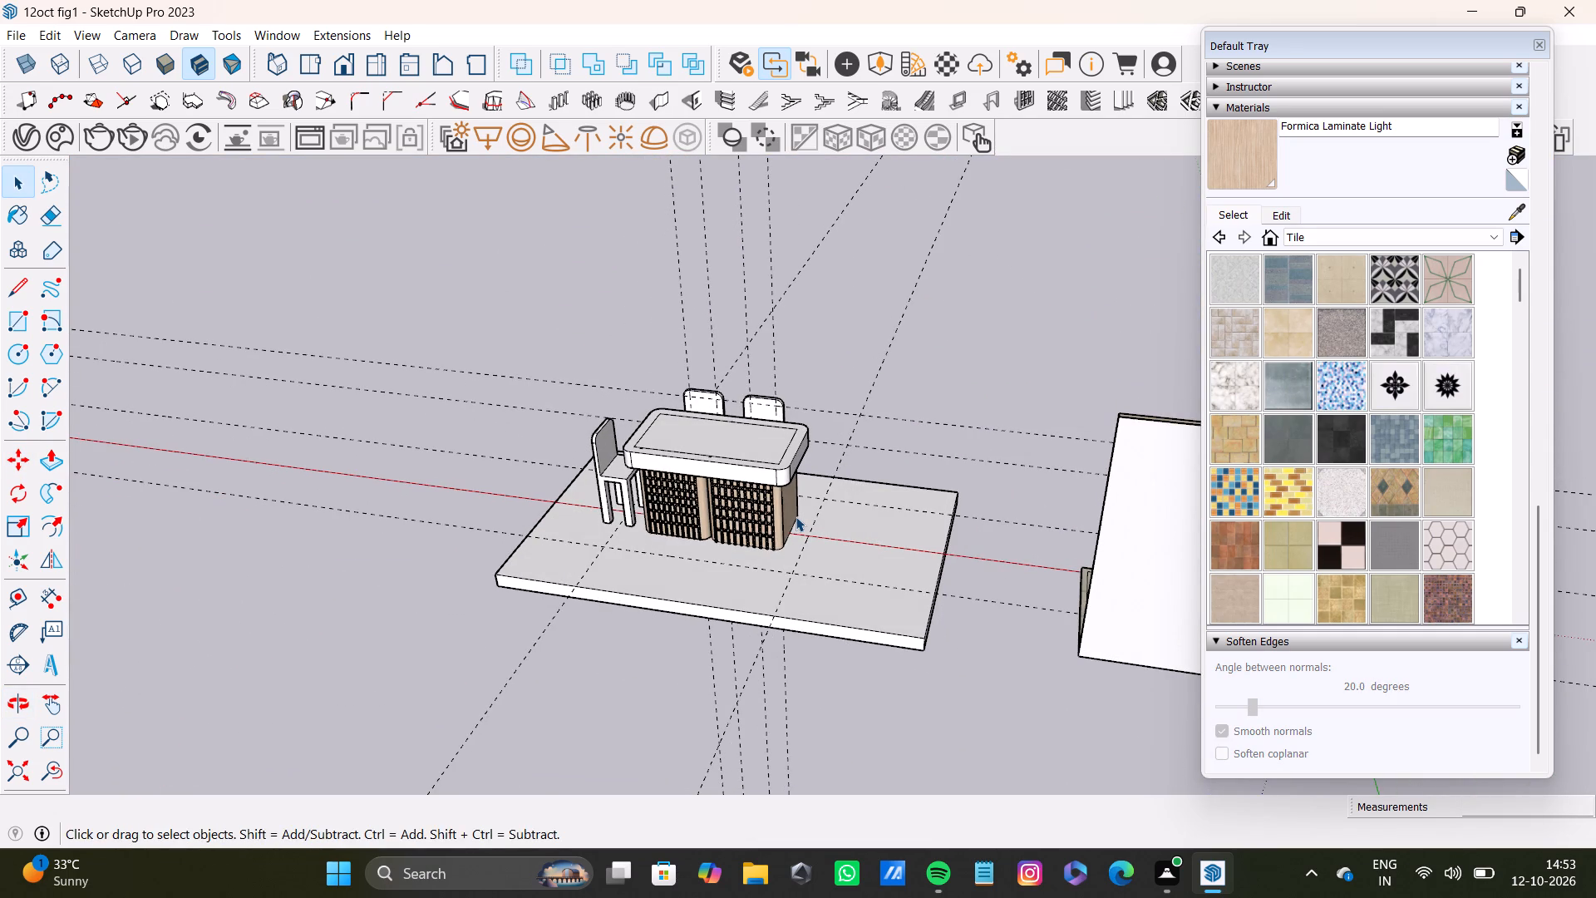
pyautogui.scroll(10, 638, 509)
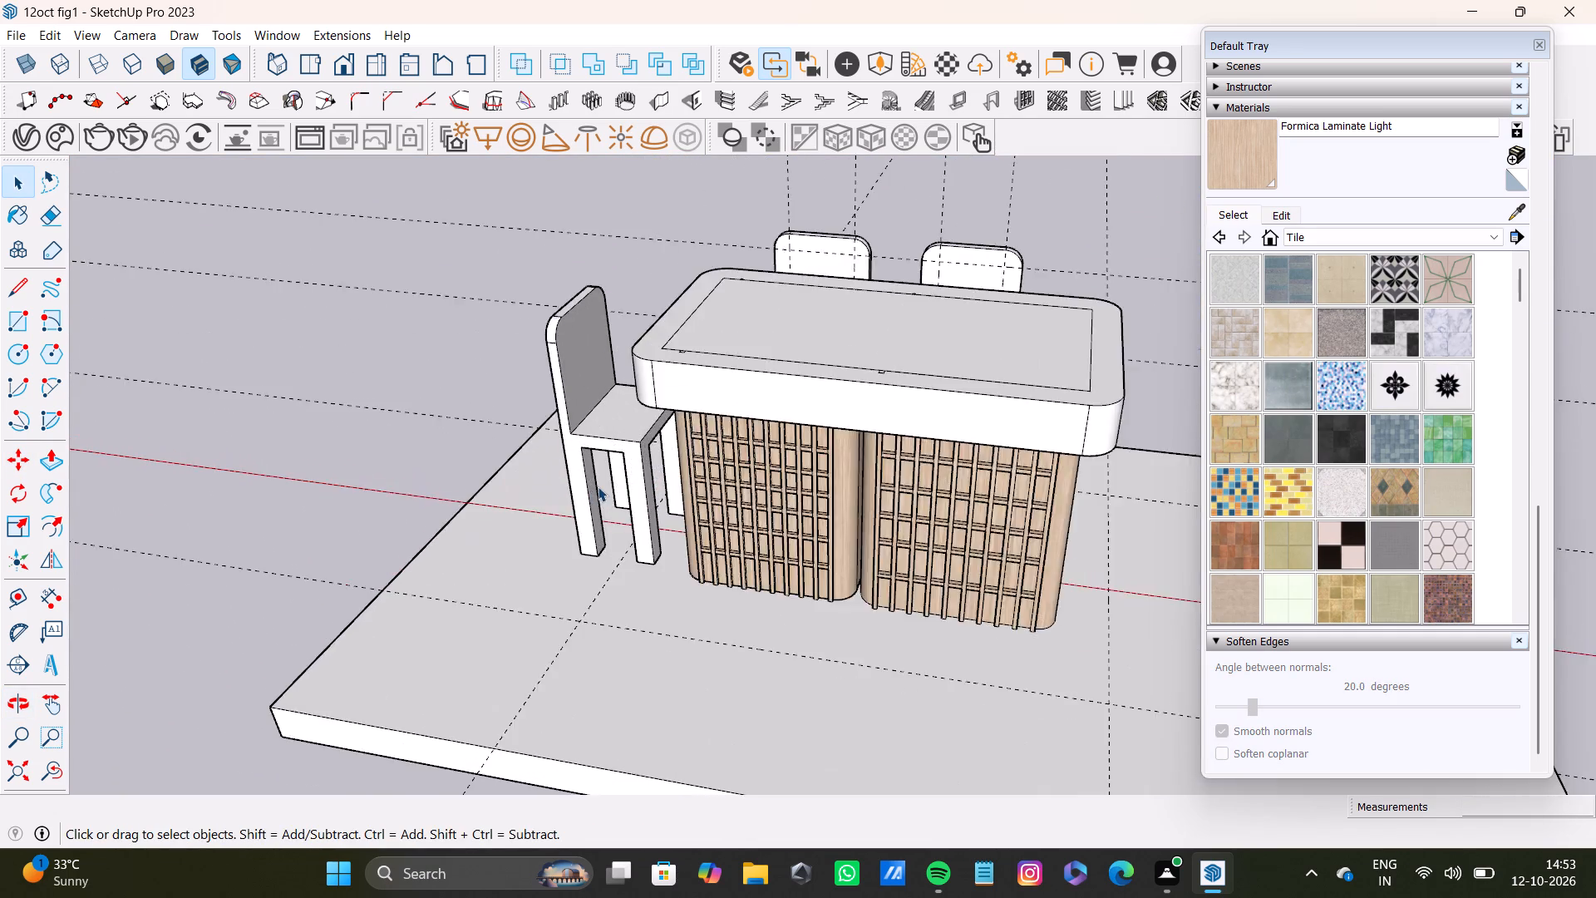
pyautogui.scroll(8, 598, 486)
pyautogui.scroll(-14, 642, 447)
pyautogui.moveTo(629, 448); pyautogui.dragTo(729, 328, button='middle')
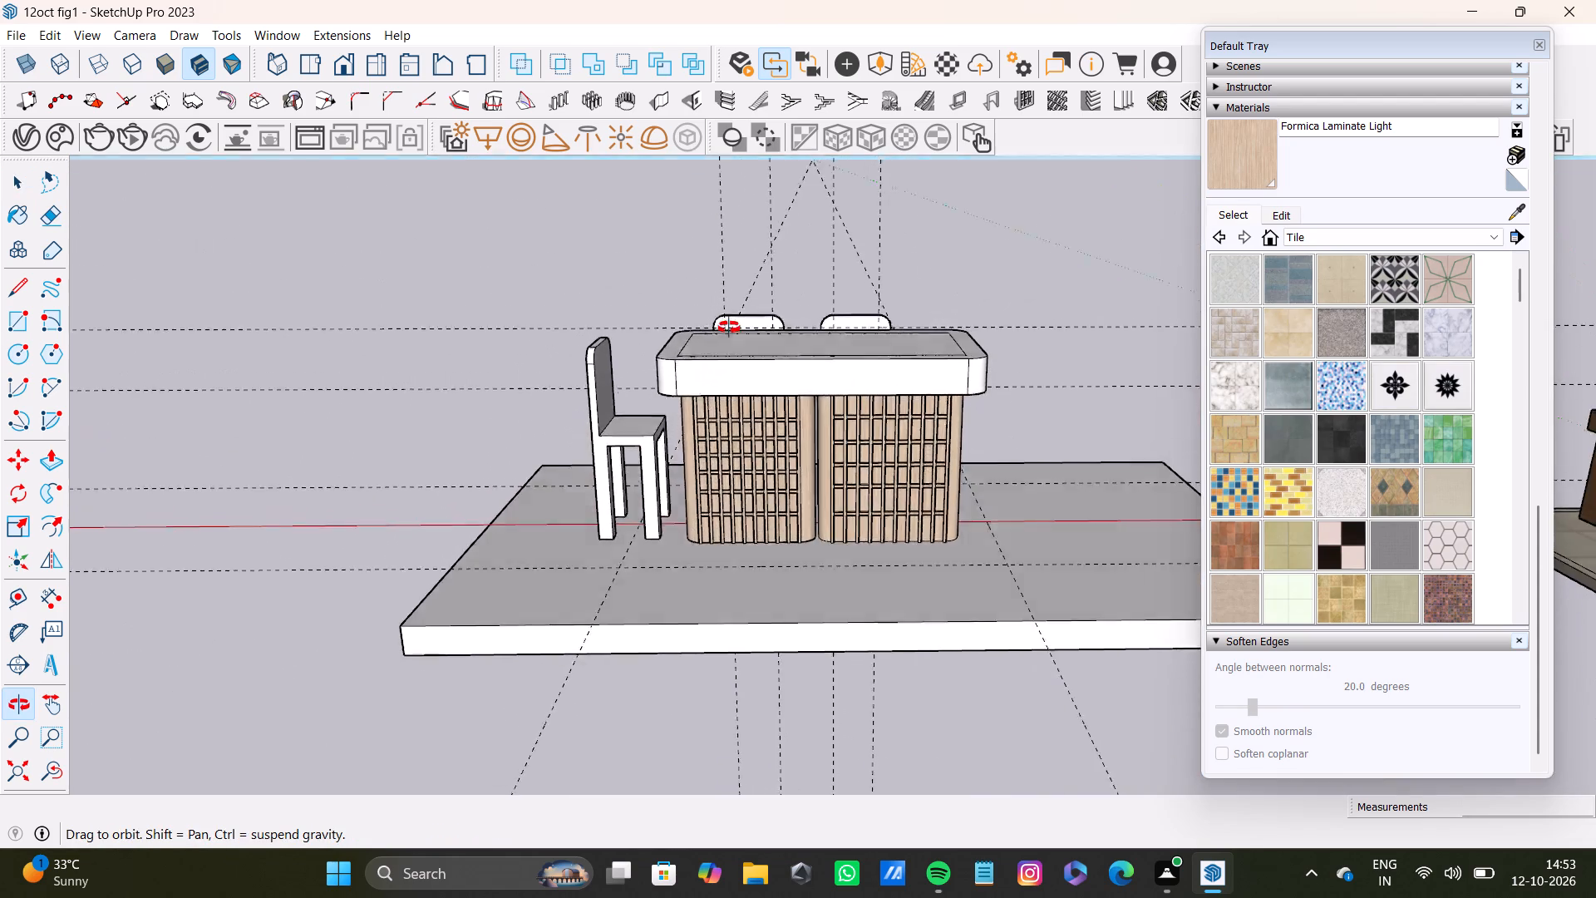
pyautogui.moveTo(729, 328); pyautogui.dragTo(367, 301, button='middle')
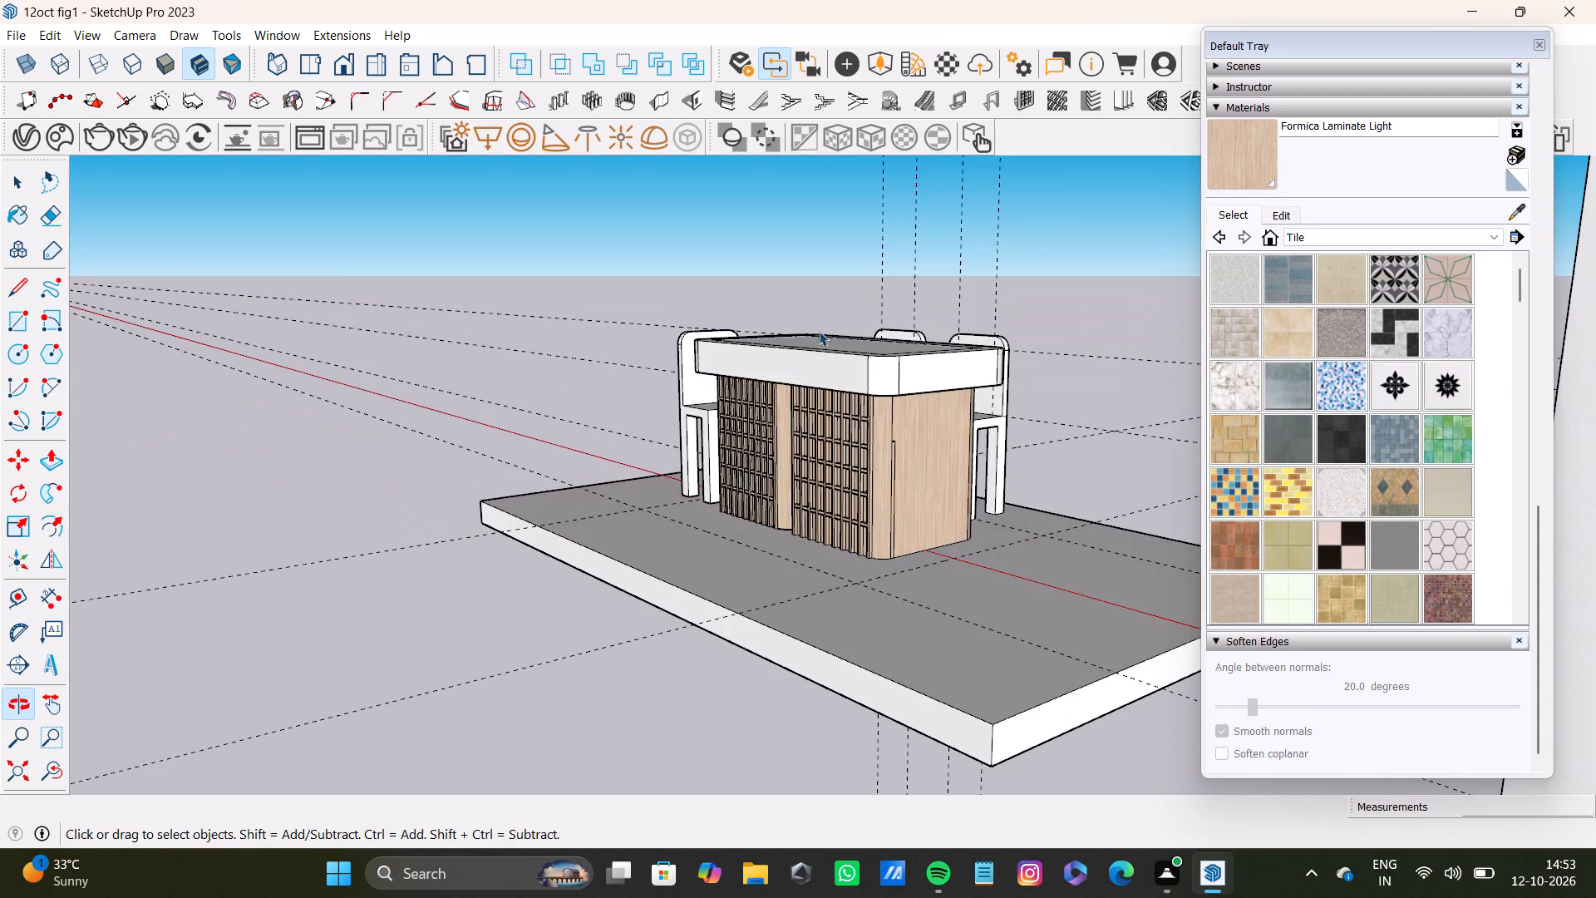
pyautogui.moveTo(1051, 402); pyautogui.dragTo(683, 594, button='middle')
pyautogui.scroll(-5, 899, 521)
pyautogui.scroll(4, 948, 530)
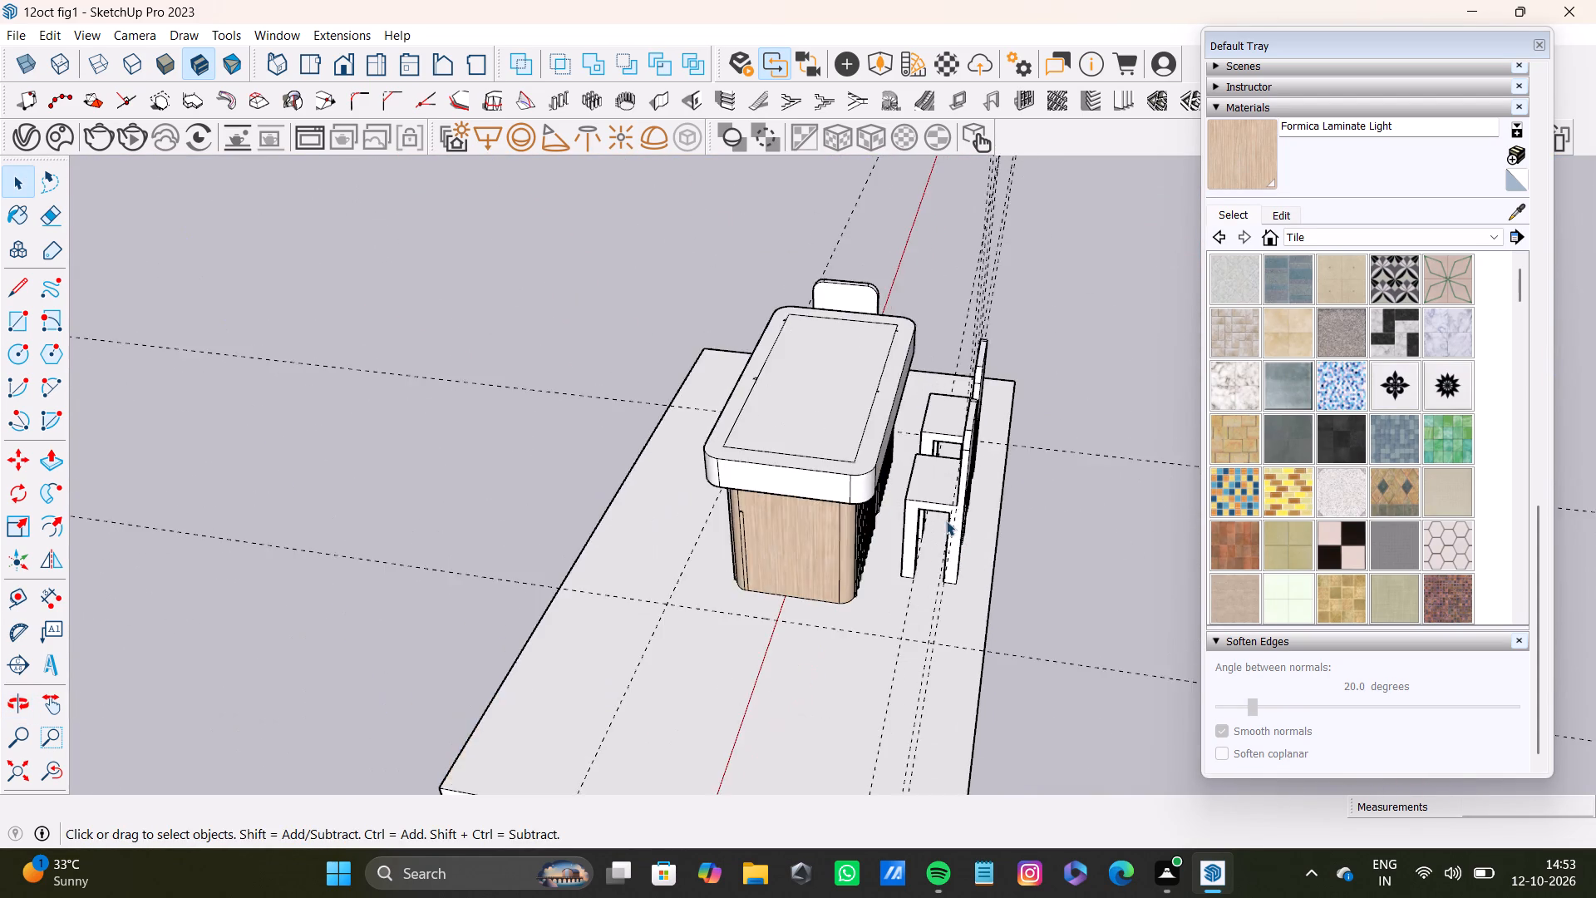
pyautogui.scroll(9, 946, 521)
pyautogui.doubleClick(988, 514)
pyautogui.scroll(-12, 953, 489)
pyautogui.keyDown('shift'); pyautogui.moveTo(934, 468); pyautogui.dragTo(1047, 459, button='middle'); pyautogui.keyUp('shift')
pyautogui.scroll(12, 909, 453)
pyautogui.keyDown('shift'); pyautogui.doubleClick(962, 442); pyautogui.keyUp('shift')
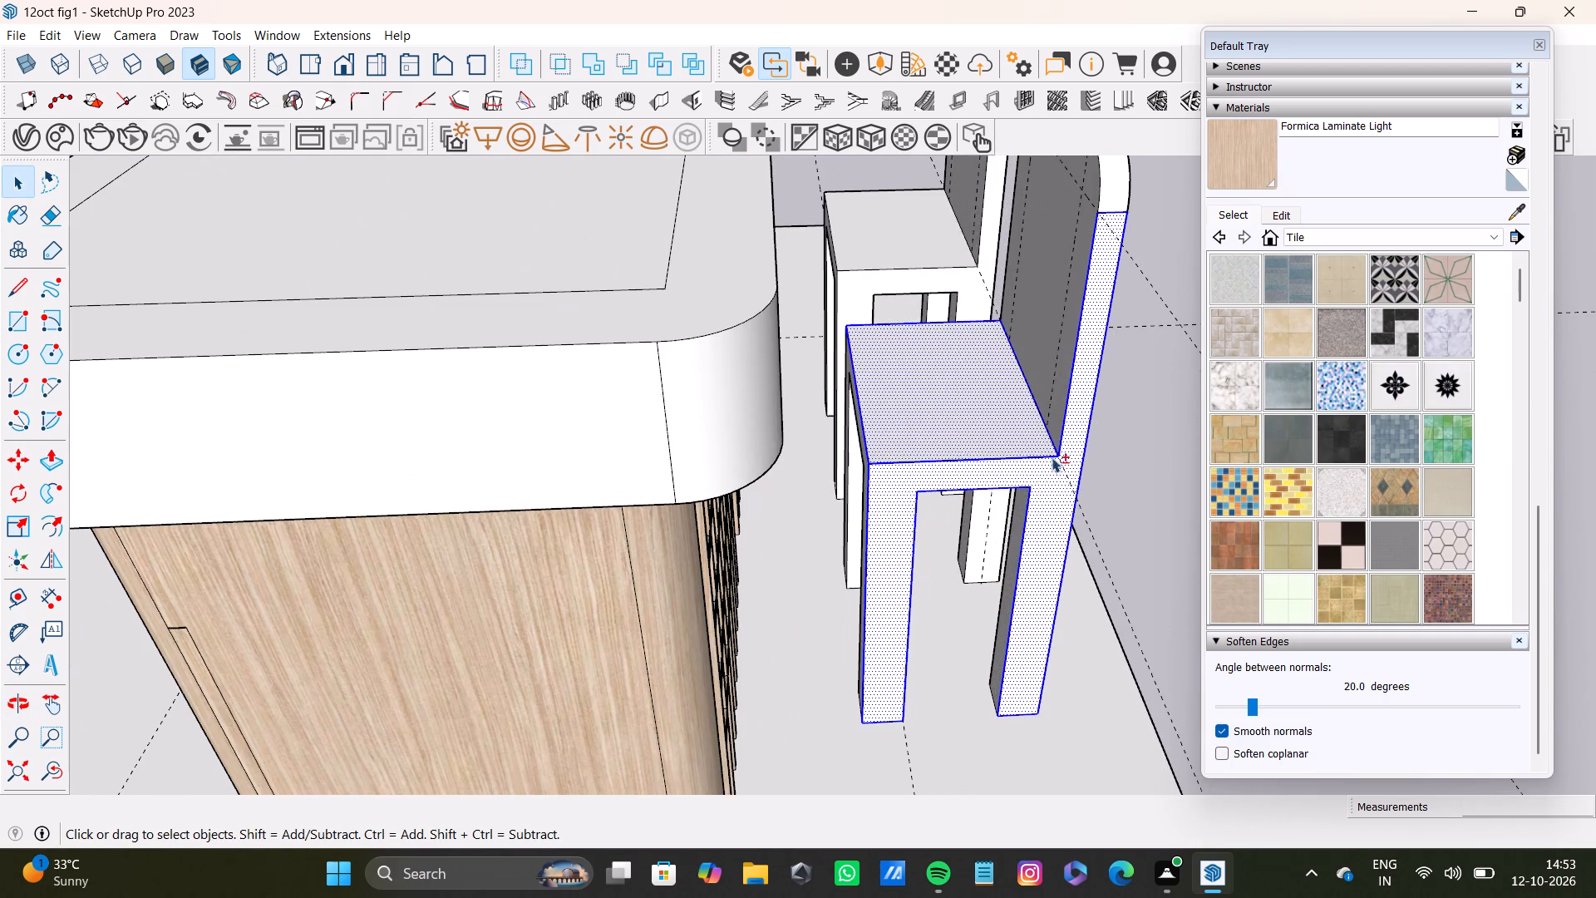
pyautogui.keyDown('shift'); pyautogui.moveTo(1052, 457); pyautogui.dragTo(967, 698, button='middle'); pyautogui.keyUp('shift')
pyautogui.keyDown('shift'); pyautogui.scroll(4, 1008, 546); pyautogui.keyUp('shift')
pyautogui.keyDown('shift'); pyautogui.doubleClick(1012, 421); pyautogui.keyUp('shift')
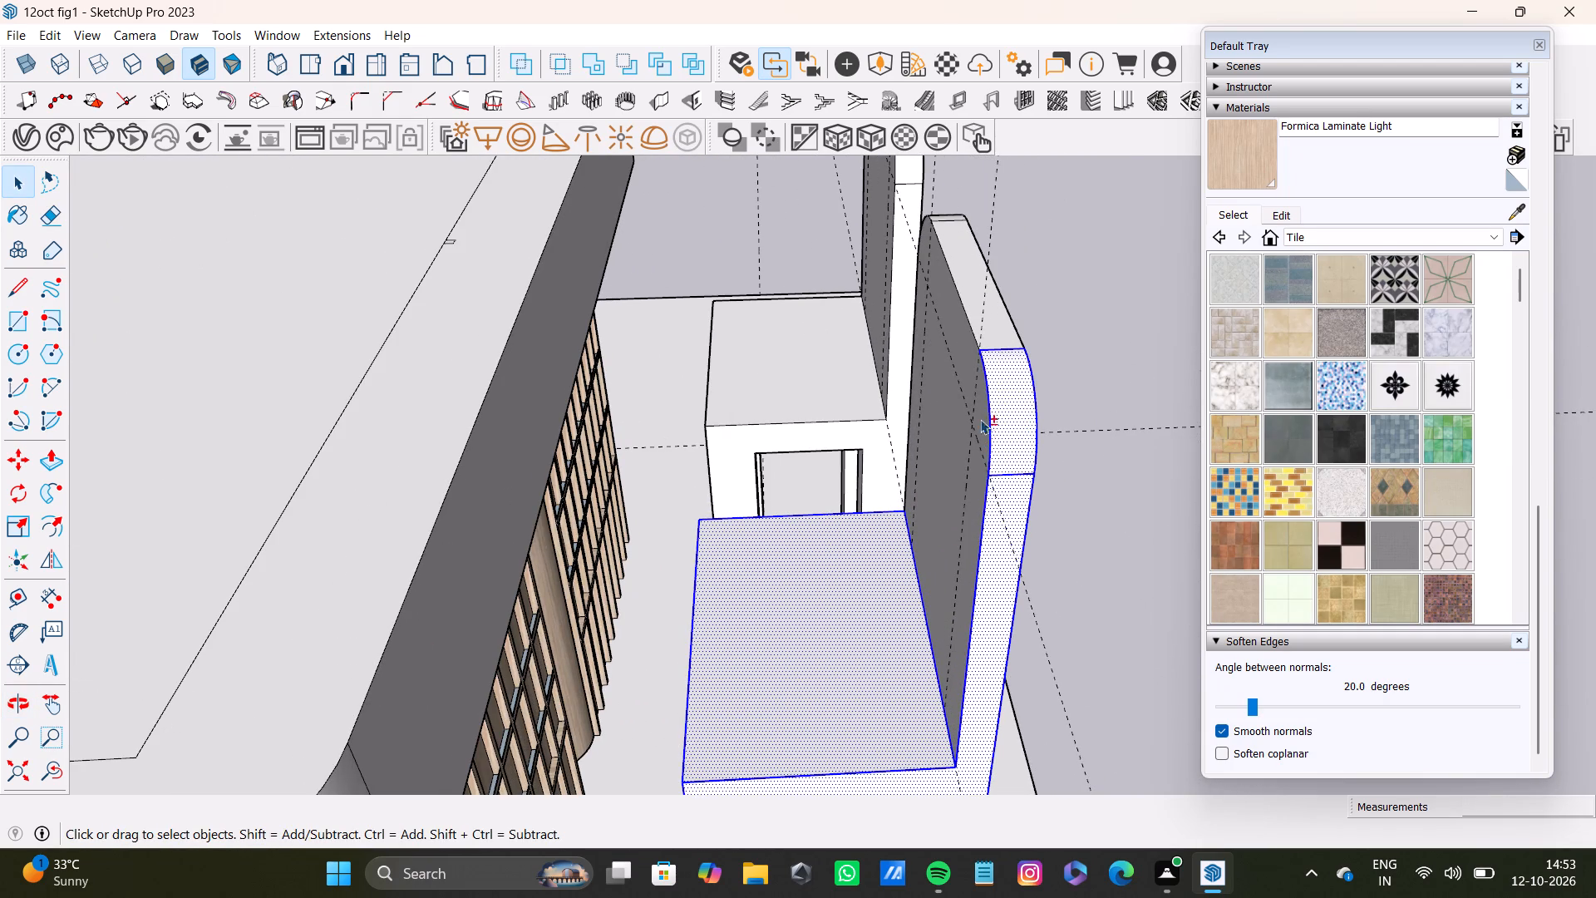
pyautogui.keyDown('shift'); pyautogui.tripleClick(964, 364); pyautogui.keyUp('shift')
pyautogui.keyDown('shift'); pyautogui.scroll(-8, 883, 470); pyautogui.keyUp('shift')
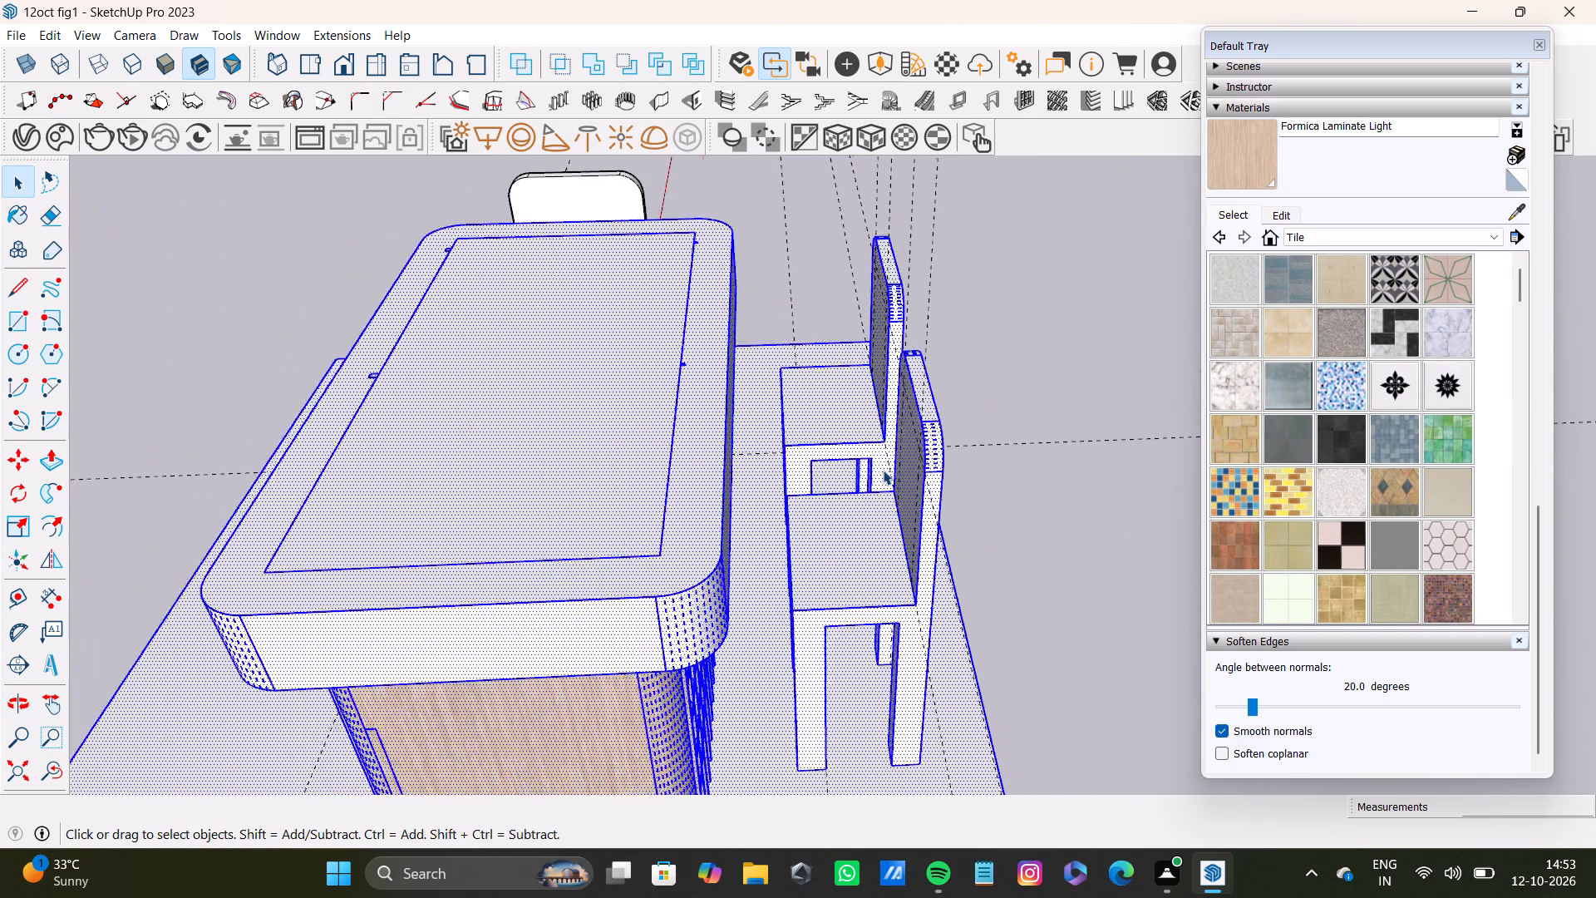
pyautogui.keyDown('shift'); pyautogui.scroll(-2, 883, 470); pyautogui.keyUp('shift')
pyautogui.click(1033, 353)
# Select the back, side, seat, backrest front, rounded corner and top faces of the long-side chair nearest the table's open end.
pyautogui.moveTo(1008, 515); pyautogui.dragTo(682, 574, button='middle')
pyautogui.scroll(4, 865, 519)
pyautogui.keyDown('shift'); pyautogui.doubleClick(808, 499); pyautogui.keyUp('shift')
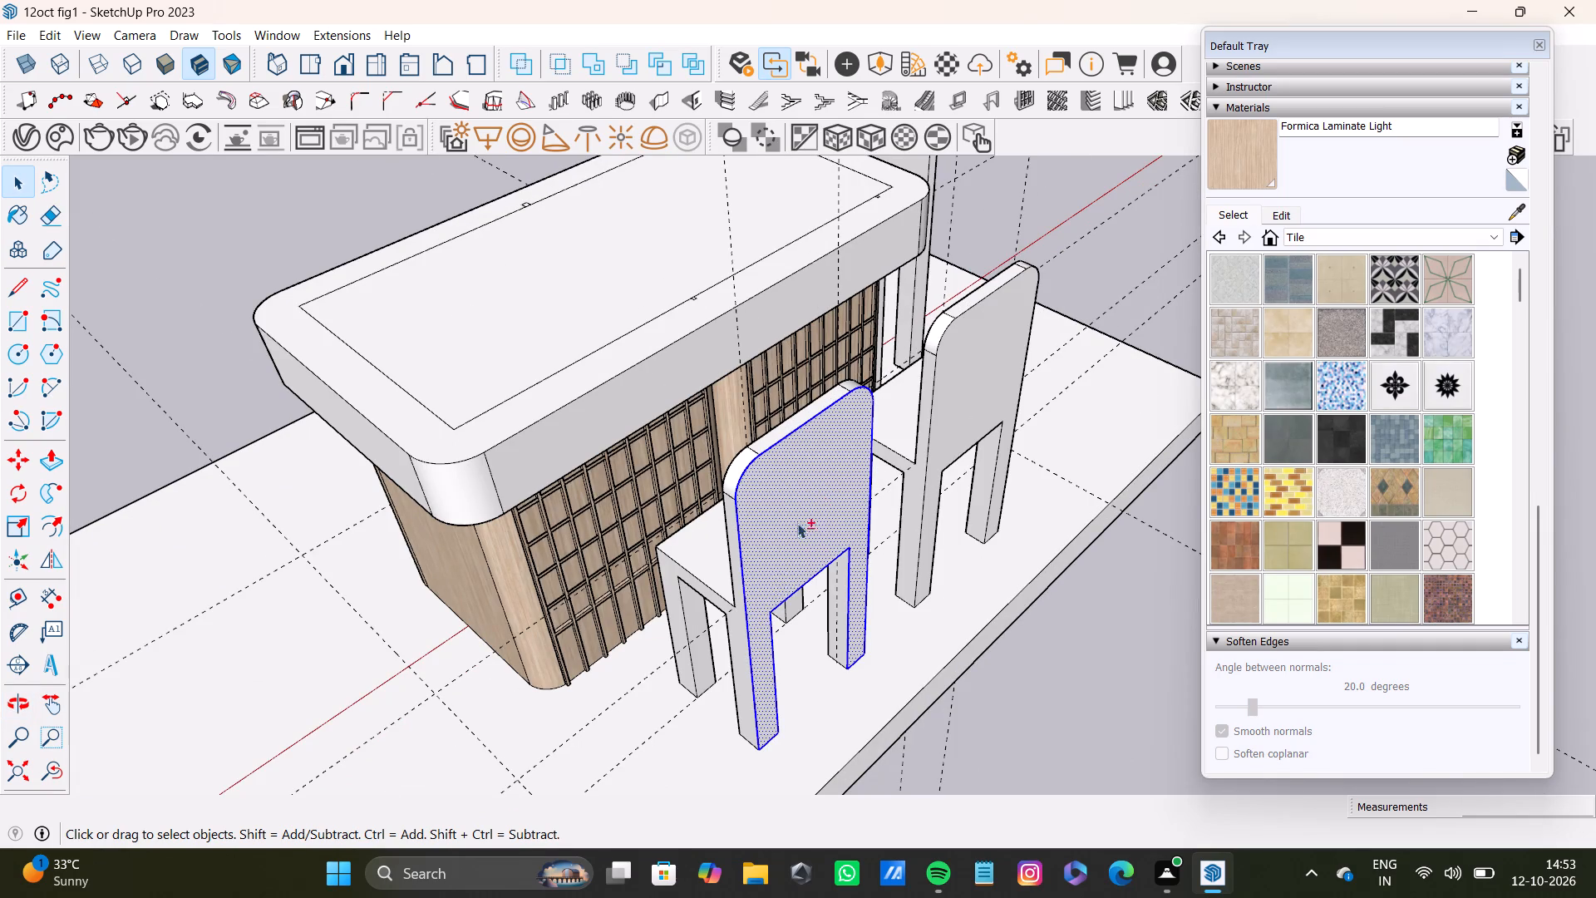
pyautogui.keyDown('shift'); pyautogui.doubleClick(743, 633); pyautogui.keyUp('shift')
pyautogui.moveTo(737, 603); pyautogui.dragTo(1027, 599, button='middle')
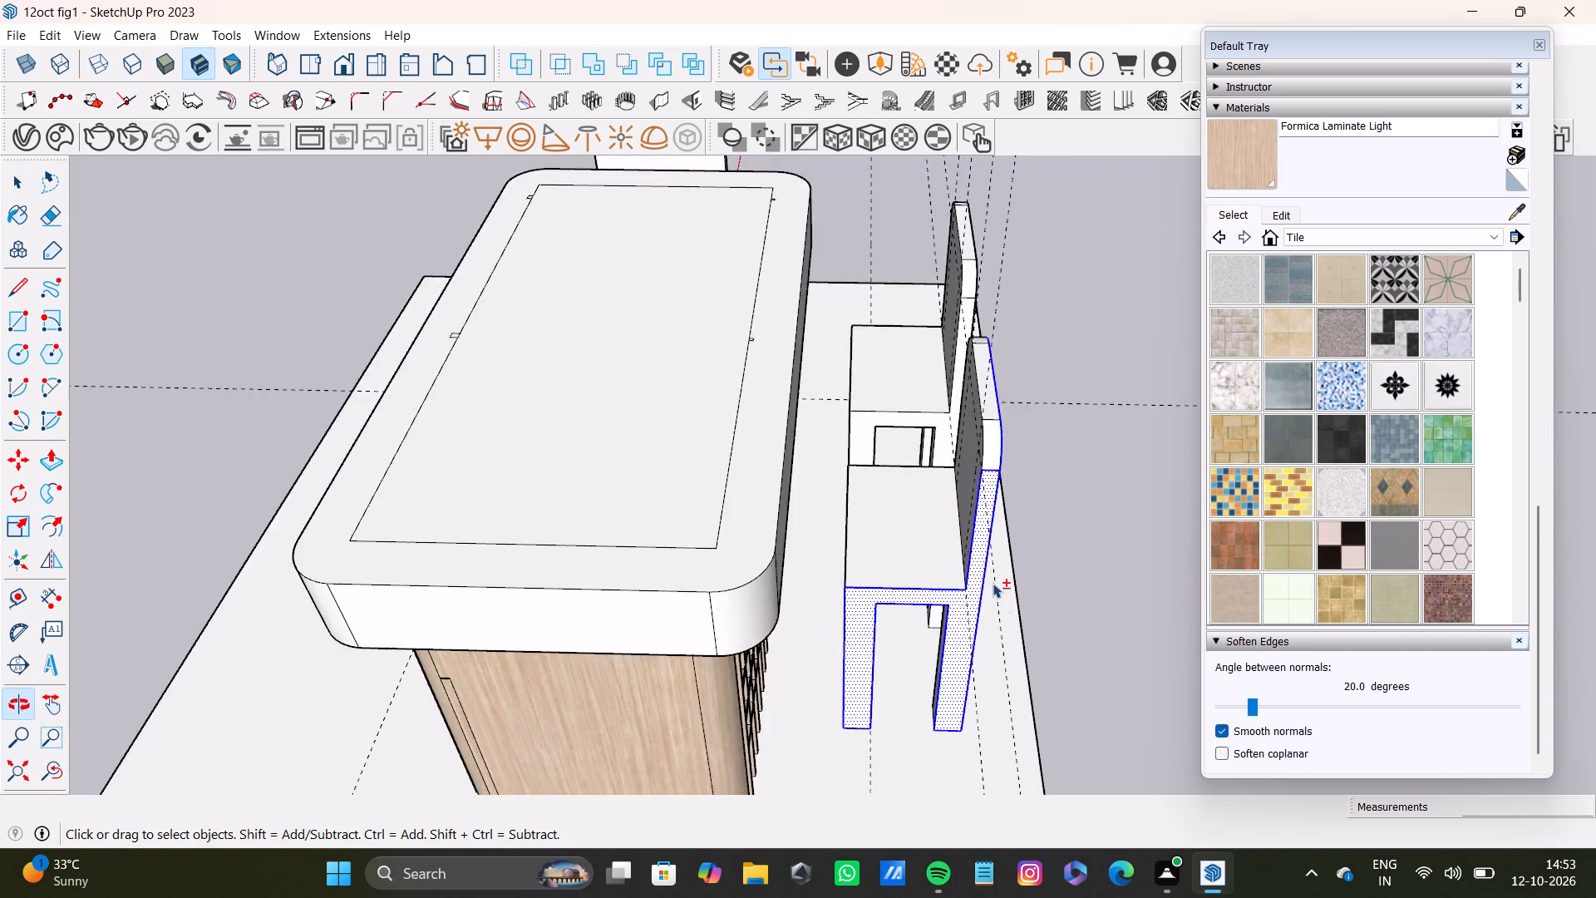
pyautogui.keyDown('shift'); pyautogui.scroll(3, 989, 580); pyautogui.keyUp('shift')
pyautogui.keyDown('shift'); pyautogui.doubleClick(885, 543); pyautogui.keyUp('shift')
pyautogui.moveTo(1004, 525); pyautogui.dragTo(1271, 550, button='middle')
pyautogui.keyDown('shift'); pyautogui.scroll(3, 1158, 452); pyautogui.keyUp('shift')
pyautogui.keyDown('shift'); pyautogui.doubleClick(1054, 381); pyautogui.keyUp('shift')
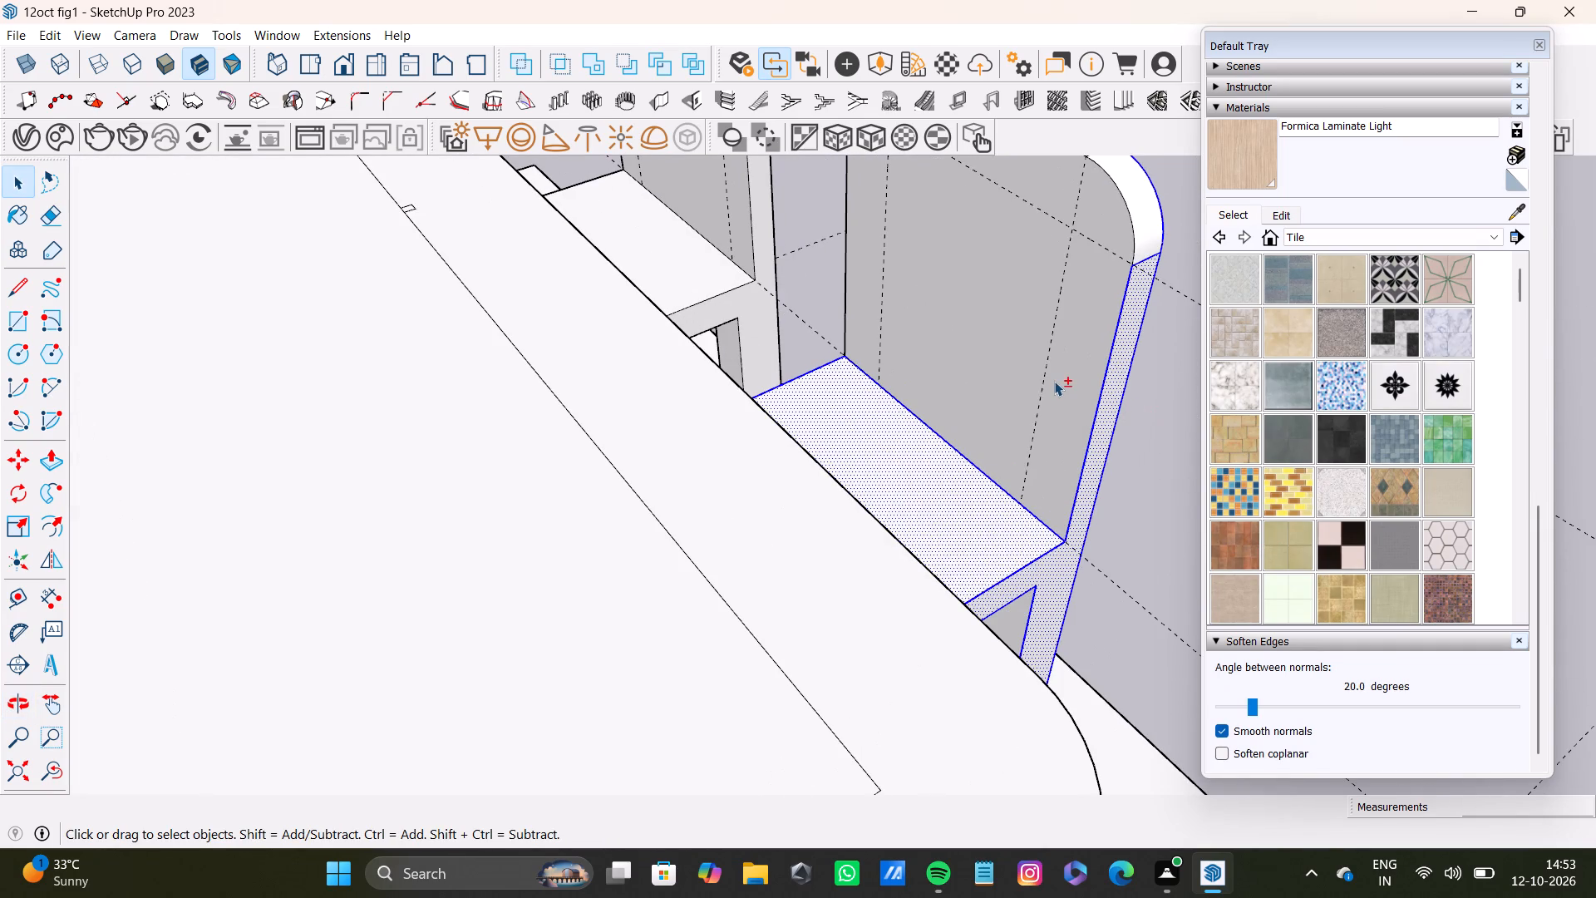
pyautogui.keyDown('shift'); pyautogui.moveTo(1082, 358); pyautogui.dragTo(1002, 673, button='middle'); pyautogui.keyUp('shift')
pyautogui.keyDown('shift'); pyautogui.scroll(3, 1008, 608); pyautogui.keyUp('shift')
pyautogui.keyDown('shift'); pyautogui.doubleClick(1059, 564); pyautogui.keyUp('shift')
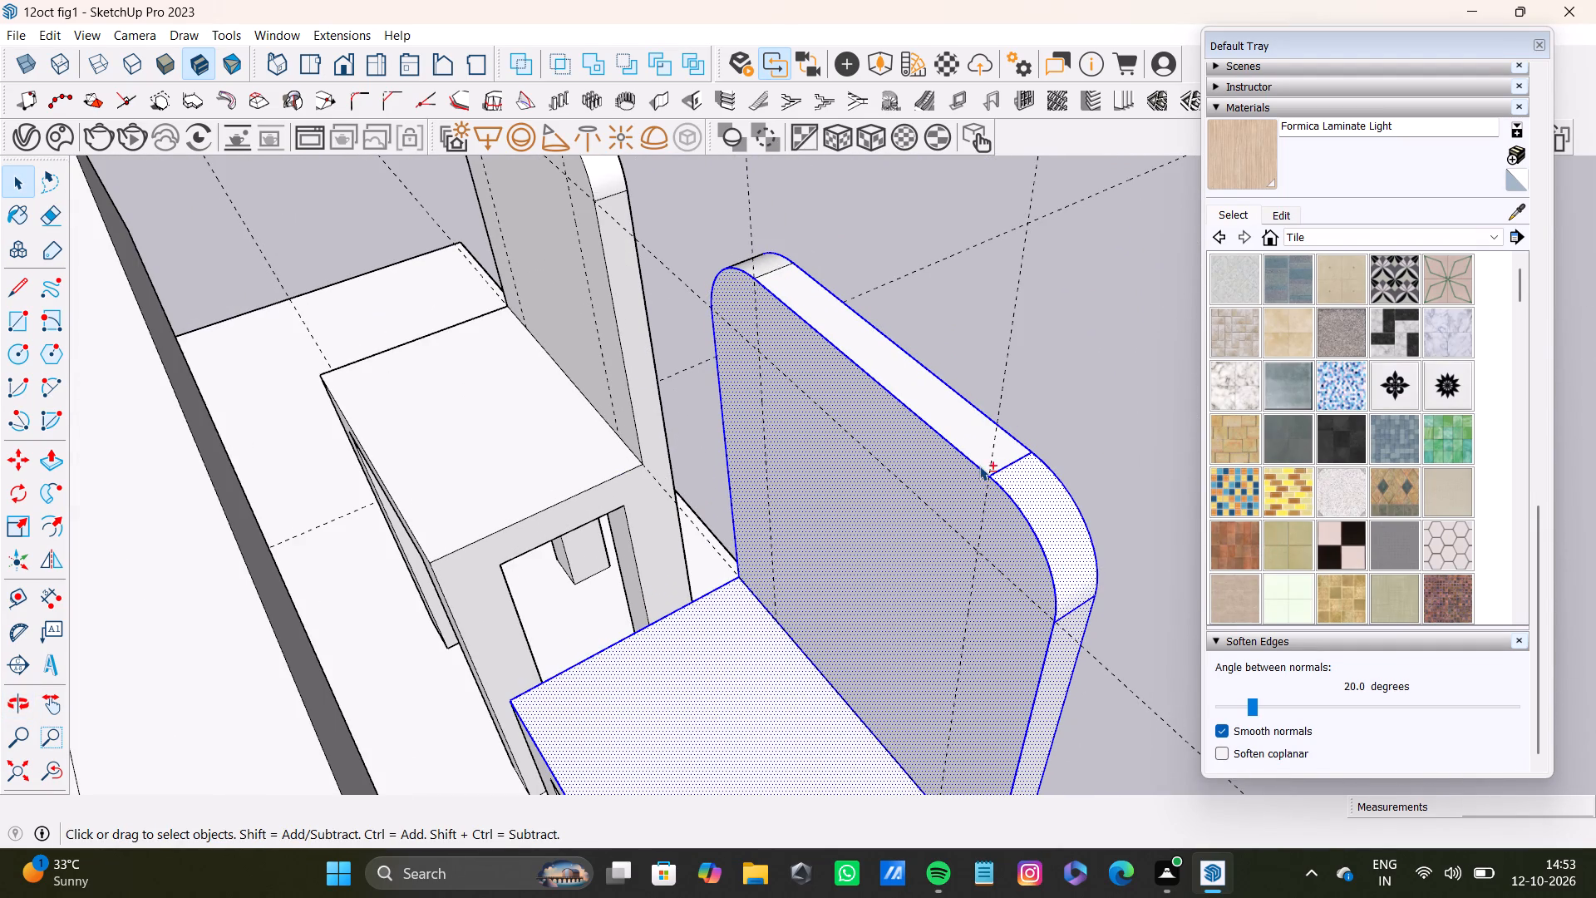
pyautogui.keyDown('shift'); pyautogui.doubleClick(970, 427); pyautogui.keyUp('shift')
# Add the same chair's opposite rounded corner, far side and outer leg faces to the selection.
pyautogui.moveTo(955, 489); pyautogui.dragTo(449, 638, button='middle')
pyautogui.moveTo(908, 554); pyautogui.dragTo(527, 613, button='middle')
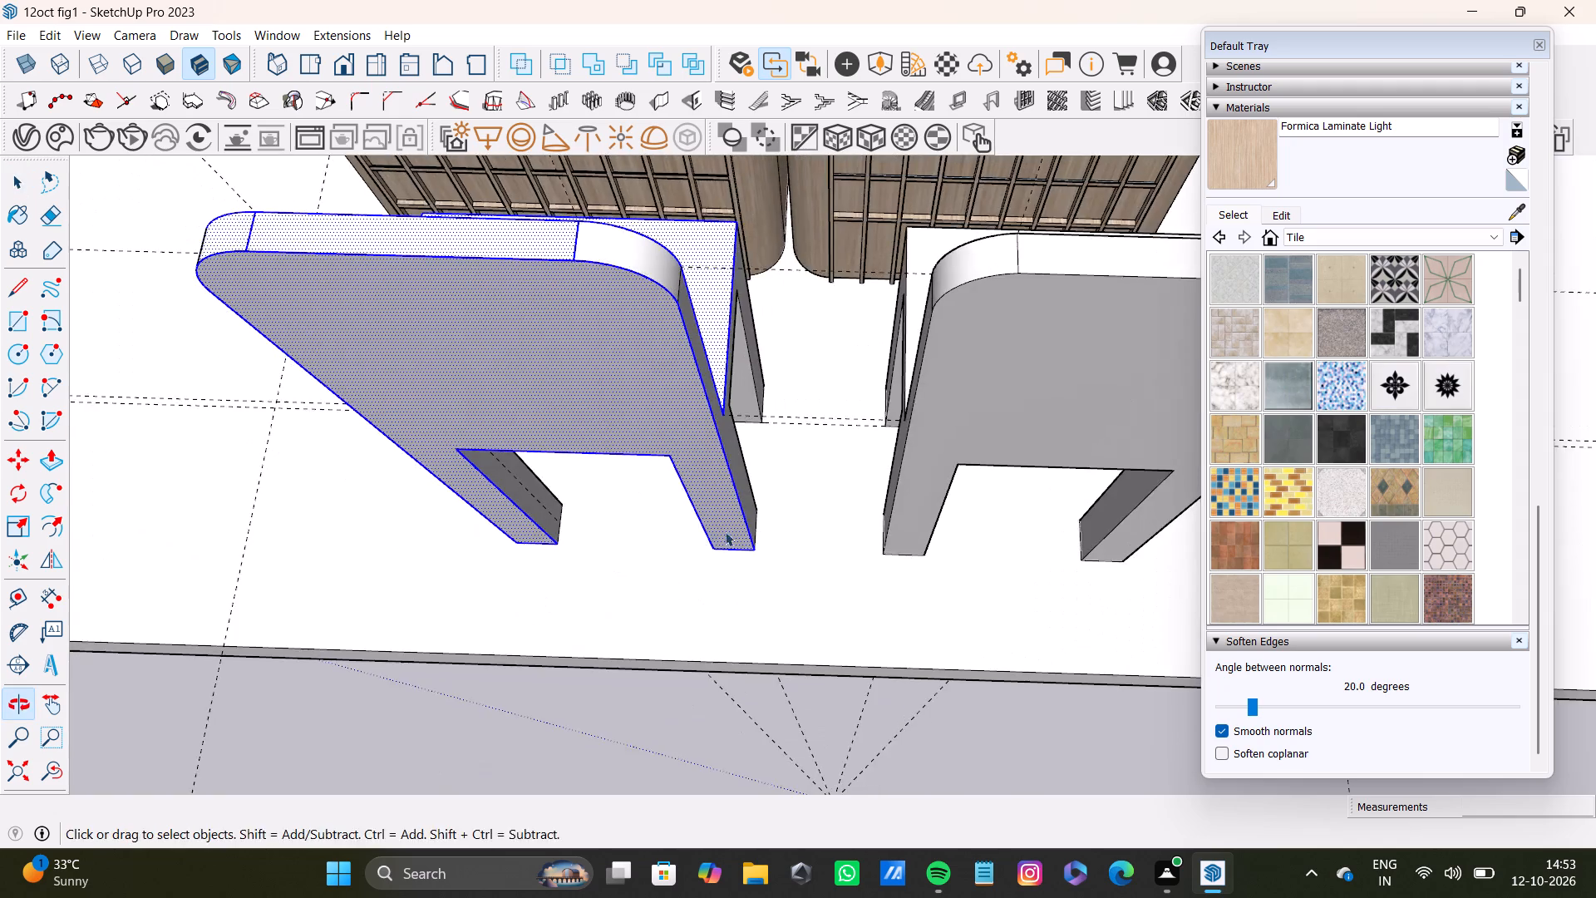
pyautogui.keyDown('shift'); pyautogui.moveTo(781, 507); pyautogui.dragTo(788, 660, button='middle'); pyautogui.keyUp('shift')
pyautogui.keyDown('shift'); pyautogui.scroll(3, 698, 546); pyautogui.keyUp('shift')
pyautogui.keyDown('shift'); pyautogui.doubleClick(608, 608); pyautogui.keyUp('shift')
pyautogui.keyDown('shift'); pyautogui.scroll(-3, 746, 642); pyautogui.keyUp('shift')
pyautogui.keyDown('shift'); pyautogui.moveTo(742, 665); pyautogui.dragTo(710, 478, button='middle'); pyautogui.keyUp('shift')
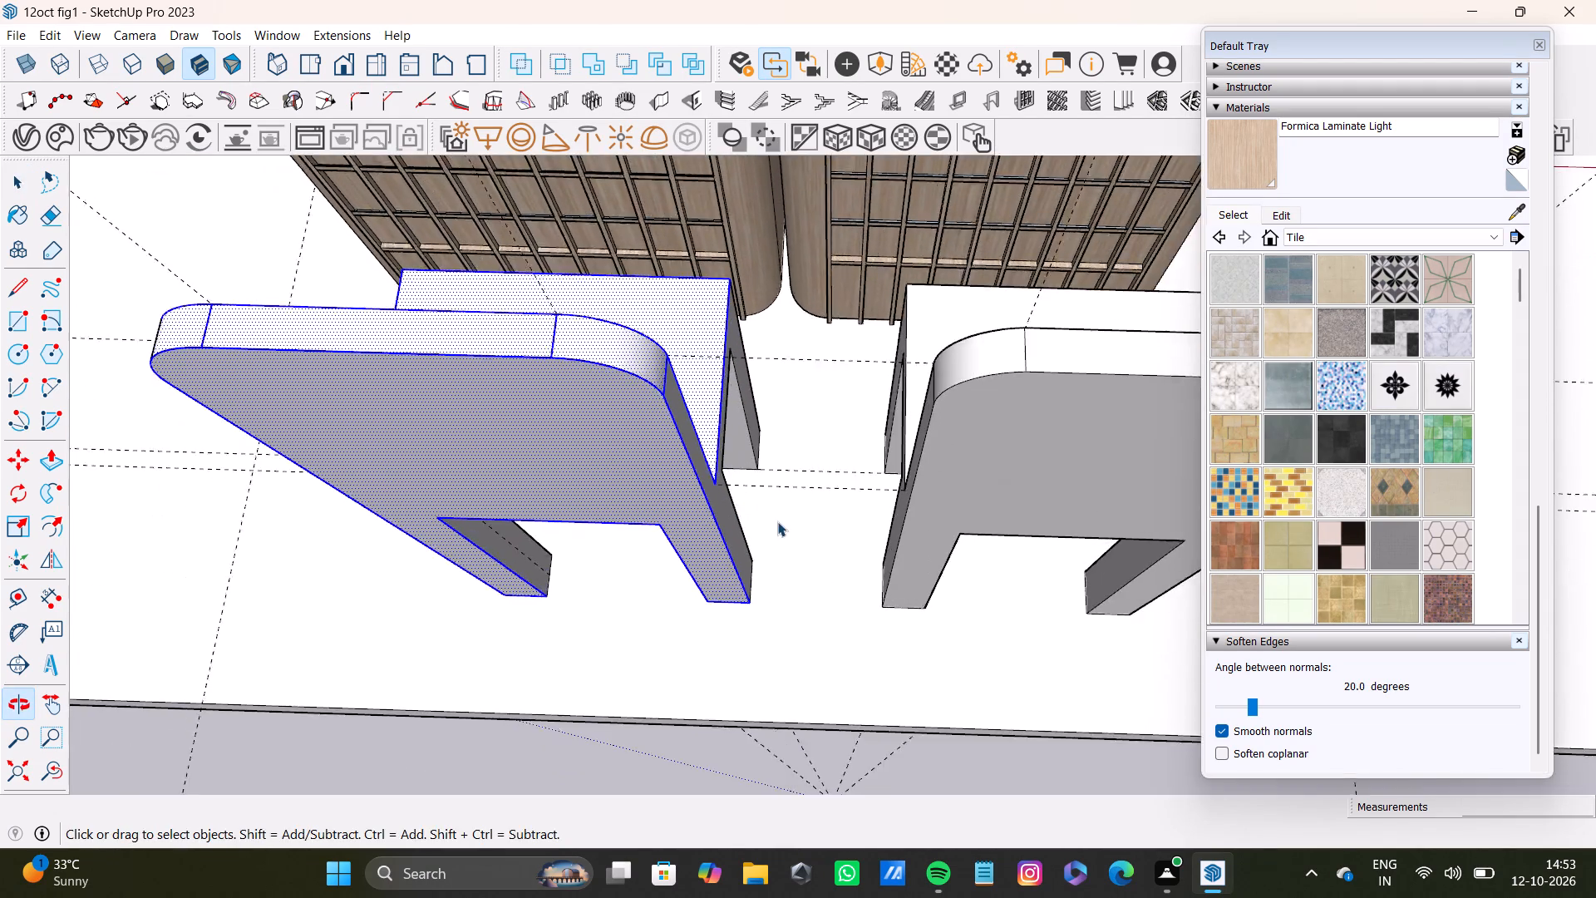
pyautogui.scroll(3, 777, 521)
pyautogui.moveTo(778, 520); pyautogui.dragTo(642, 484, button='middle')
pyautogui.scroll(4, 647, 461)
pyautogui.keyDown('shift'); pyautogui.click(647, 439); pyautogui.keyUp('shift')
pyautogui.keyDown('shift'); pyautogui.scroll(-4, 647, 439); pyautogui.keyUp('shift')
pyautogui.keyDown('shift'); pyautogui.moveTo(641, 450); pyautogui.dragTo(686, 591, button='middle'); pyautogui.keyUp('shift')
pyautogui.keyDown('shift'); pyautogui.scroll(2, 416, 590); pyautogui.keyUp('shift')
pyautogui.keyDown('shift'); pyautogui.doubleClick(414, 511); pyautogui.keyUp('shift')
pyautogui.keyDown('shift'); pyautogui.scroll(-8, 414, 511); pyautogui.keyUp('shift')
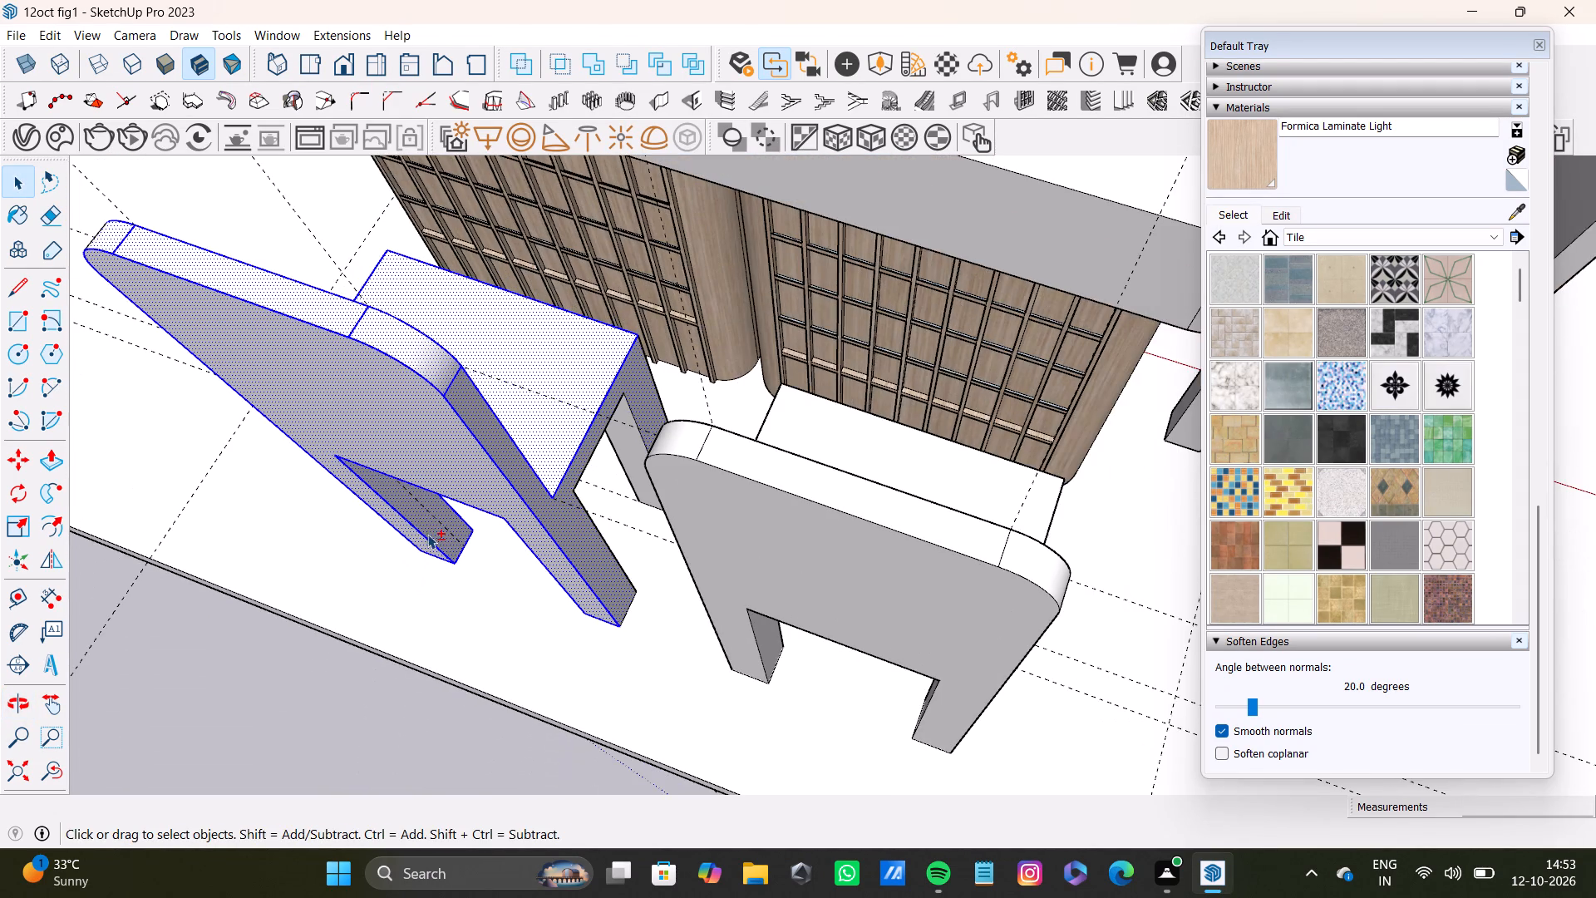
pyautogui.keyDown('shift'); pyautogui.middleClick(427, 534); pyautogui.keyUp('shift')
pyautogui.keyDown('shift'); pyautogui.scroll(6, 618, 492); pyautogui.keyUp('shift')
pyautogui.keyDown('shift'); pyautogui.doubleClick(647, 446); pyautogui.keyUp('shift')
pyautogui.keyDown('shift'); pyautogui.scroll(-8, 648, 446); pyautogui.keyUp('shift')
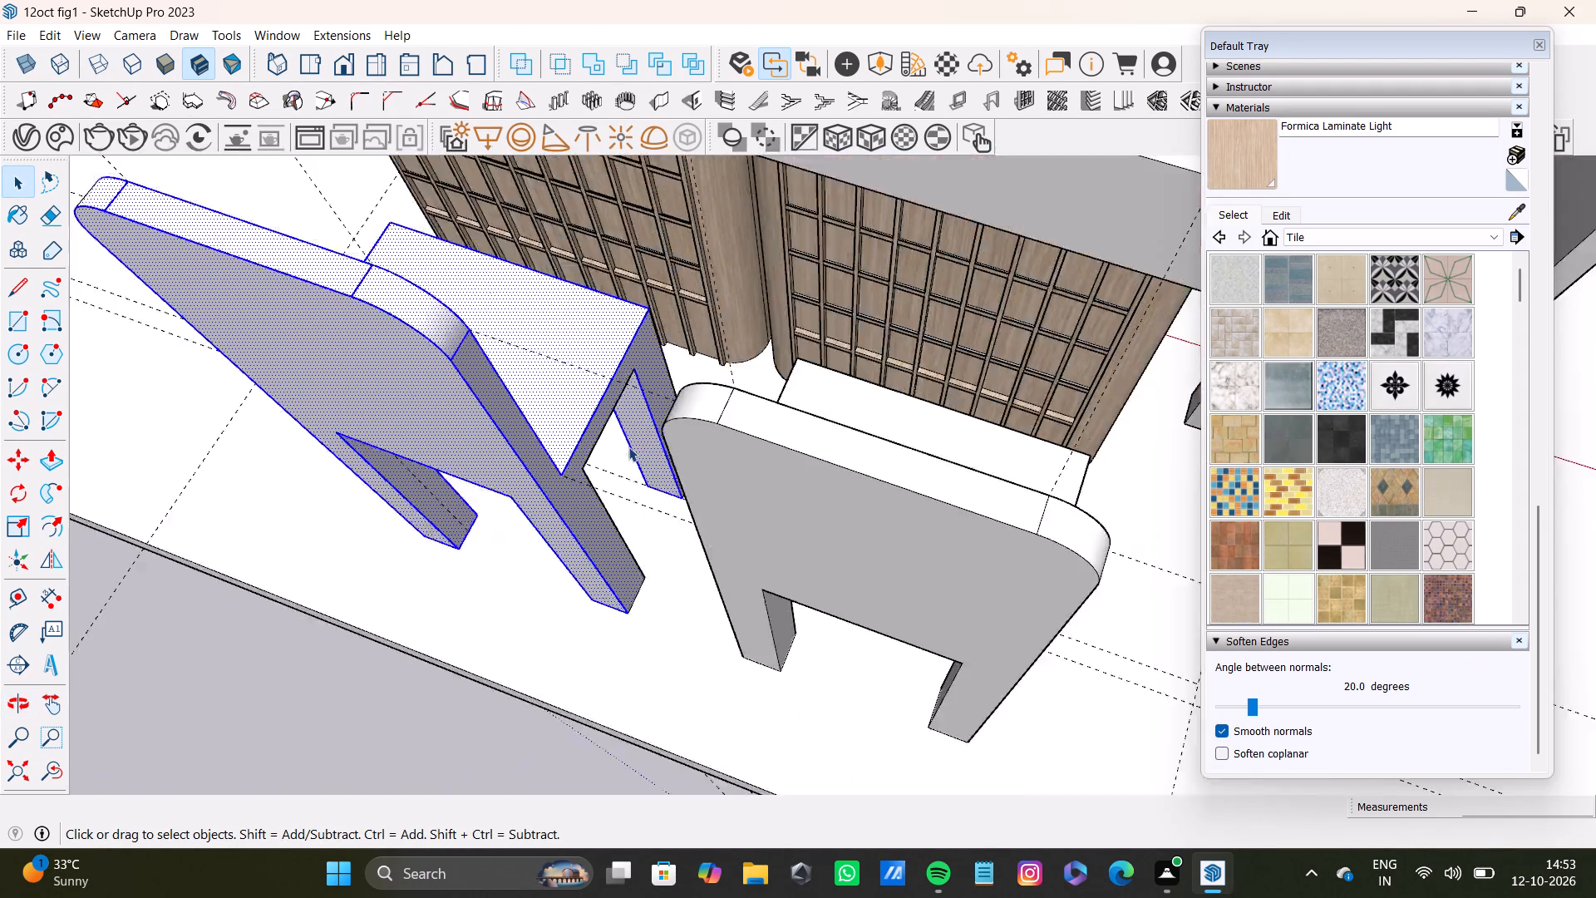
# Add the remaining inner faces of the chair's front and rear legs to the selection.
pyautogui.moveTo(583, 492); pyautogui.dragTo(864, 331, button='middle')
pyautogui.moveTo(389, 471); pyautogui.dragTo(677, 357, button='middle')
pyautogui.keyDown('shift'); pyautogui.scroll(3, 576, 521); pyautogui.keyUp('shift')
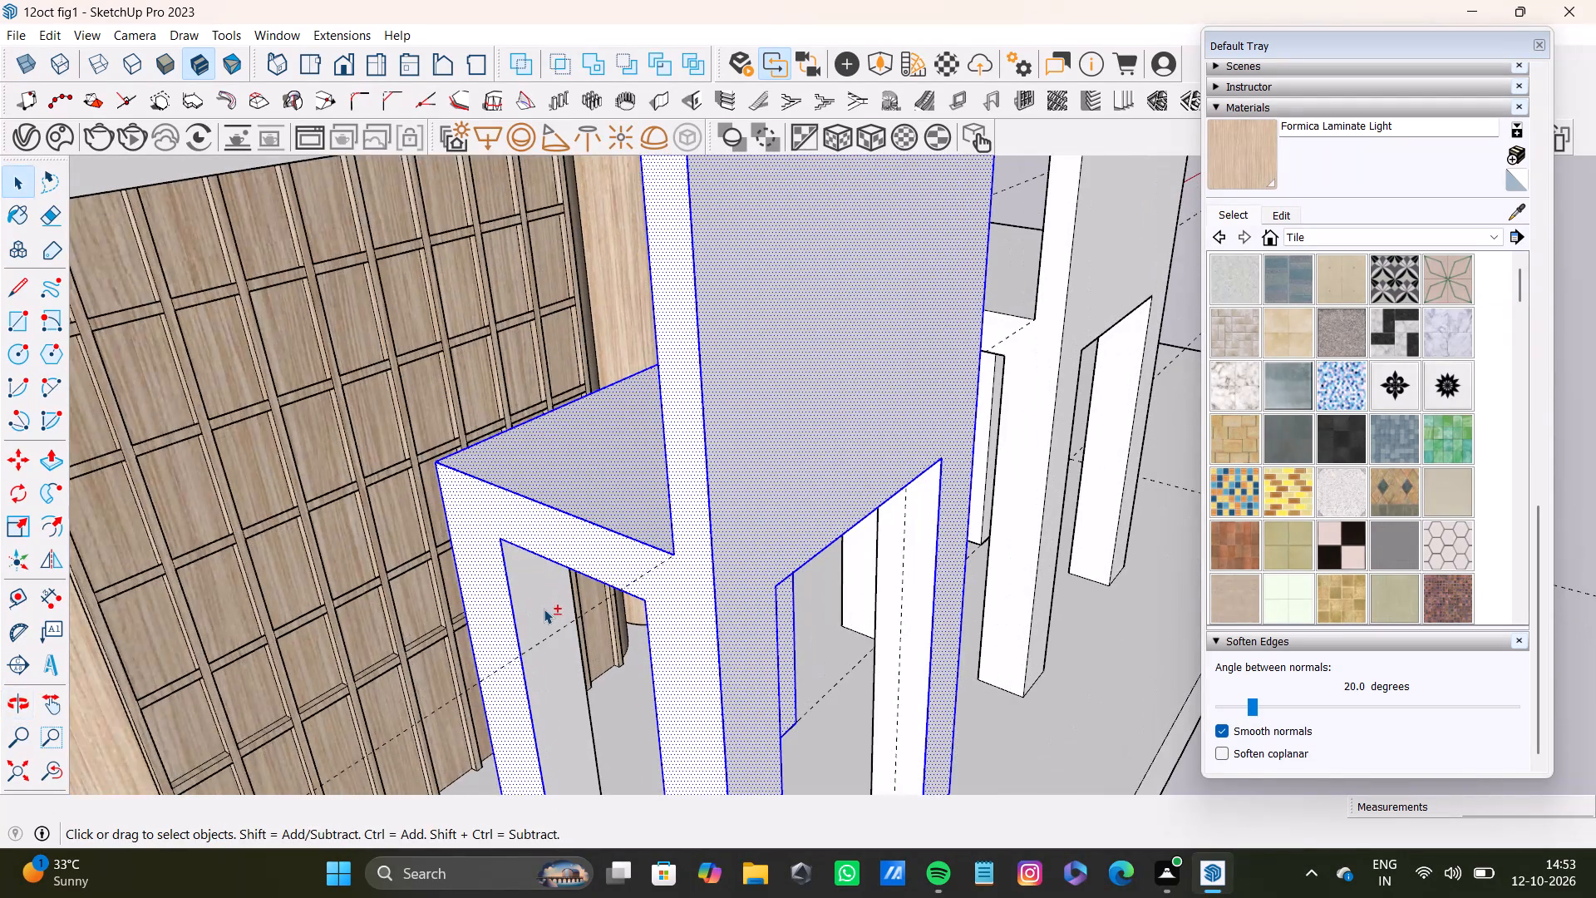
pyautogui.keyDown('shift'); pyautogui.doubleClick(544, 609); pyautogui.keyUp('shift')
pyautogui.keyDown('shift'); pyautogui.scroll(-4, 608, 629); pyautogui.keyUp('shift')
pyautogui.keyDown('shift'); pyautogui.moveTo(782, 720); pyautogui.dragTo(793, 486, button='middle'); pyautogui.keyUp('shift')
pyautogui.keyDown('shift'); pyautogui.scroll(3, 794, 462); pyautogui.keyUp('shift')
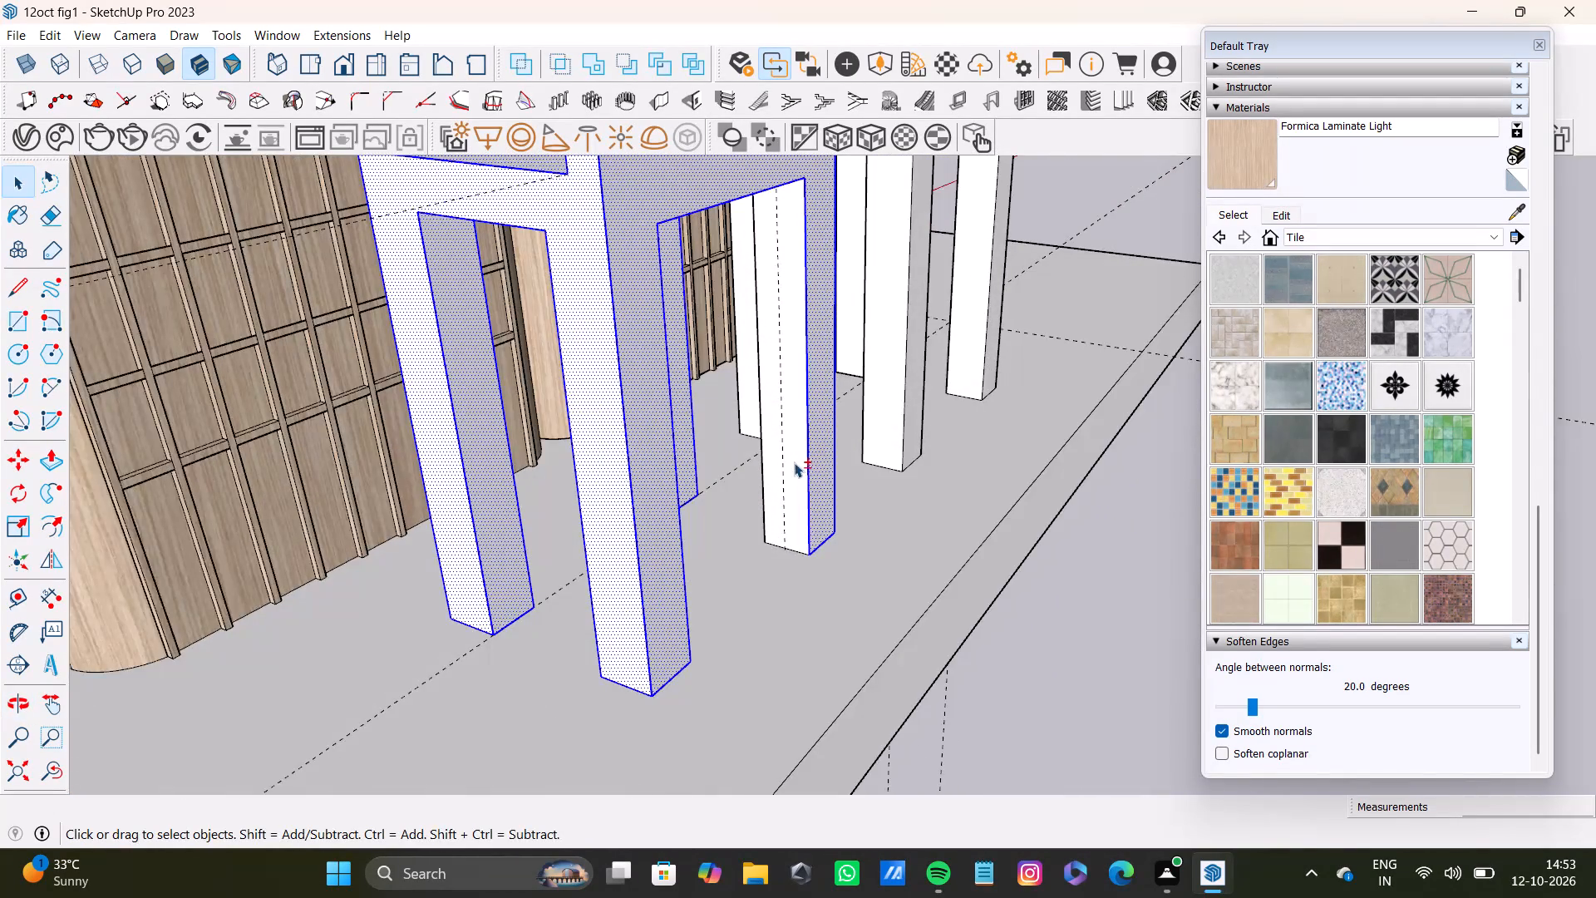
pyautogui.keyDown('shift'); pyautogui.doubleClick(794, 462); pyautogui.keyUp('shift')
pyautogui.keyDown('shift'); pyautogui.scroll(-4, 788, 468); pyautogui.keyUp('shift')
pyautogui.keyDown('shift'); pyautogui.moveTo(784, 472); pyautogui.dragTo(525, 589, button='middle'); pyautogui.keyUp('shift')
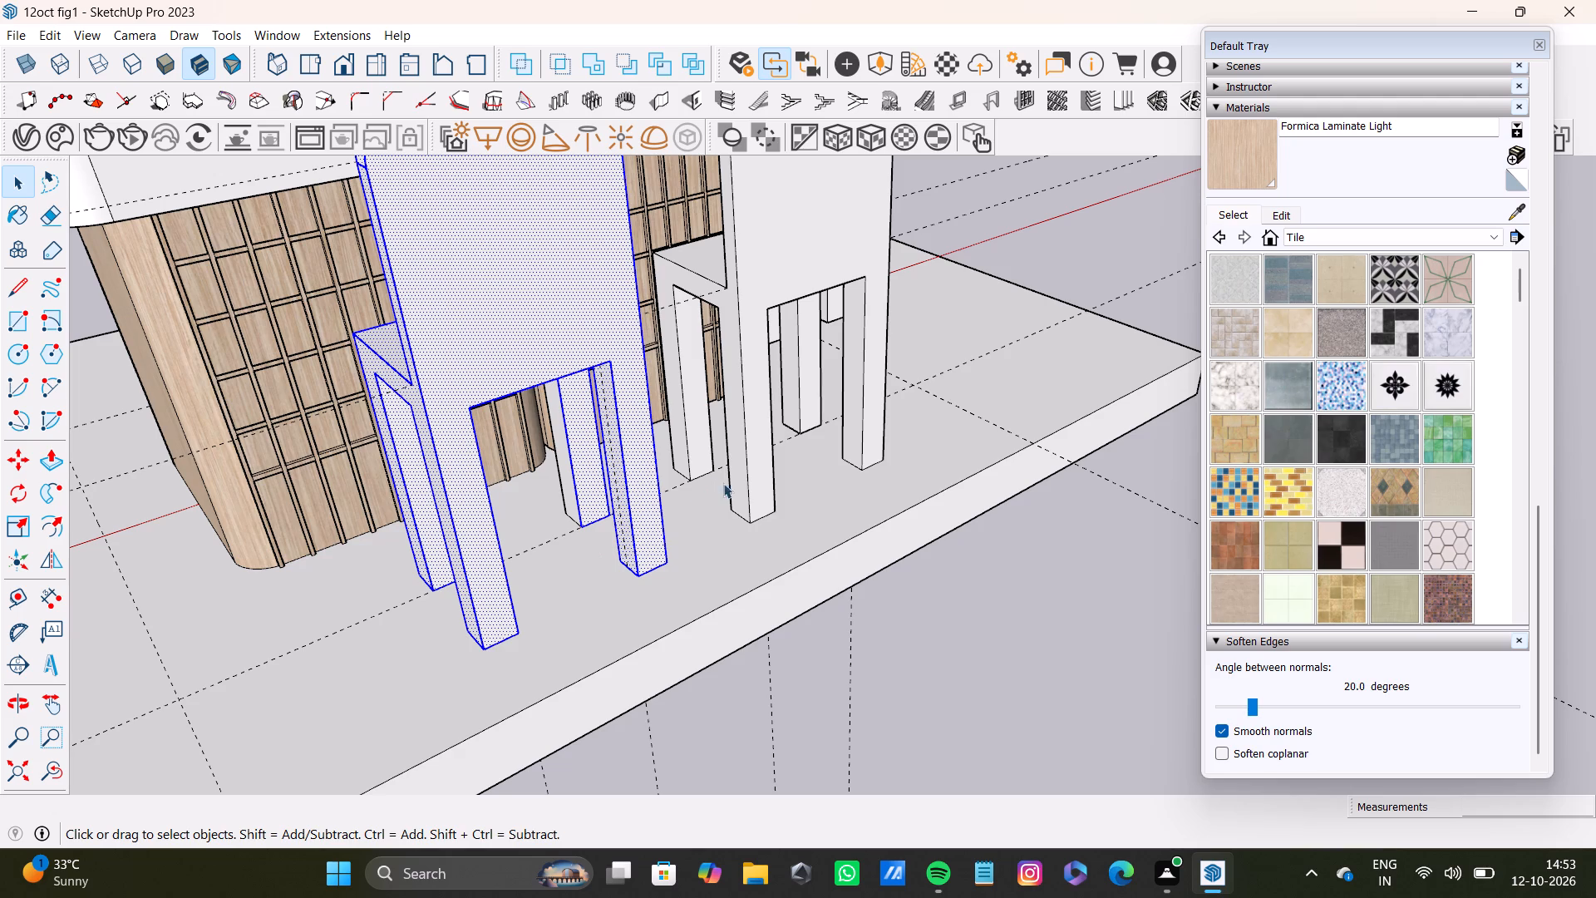
pyautogui.scroll(7, 564, 511)
pyautogui.scroll(-5, 589, 518)
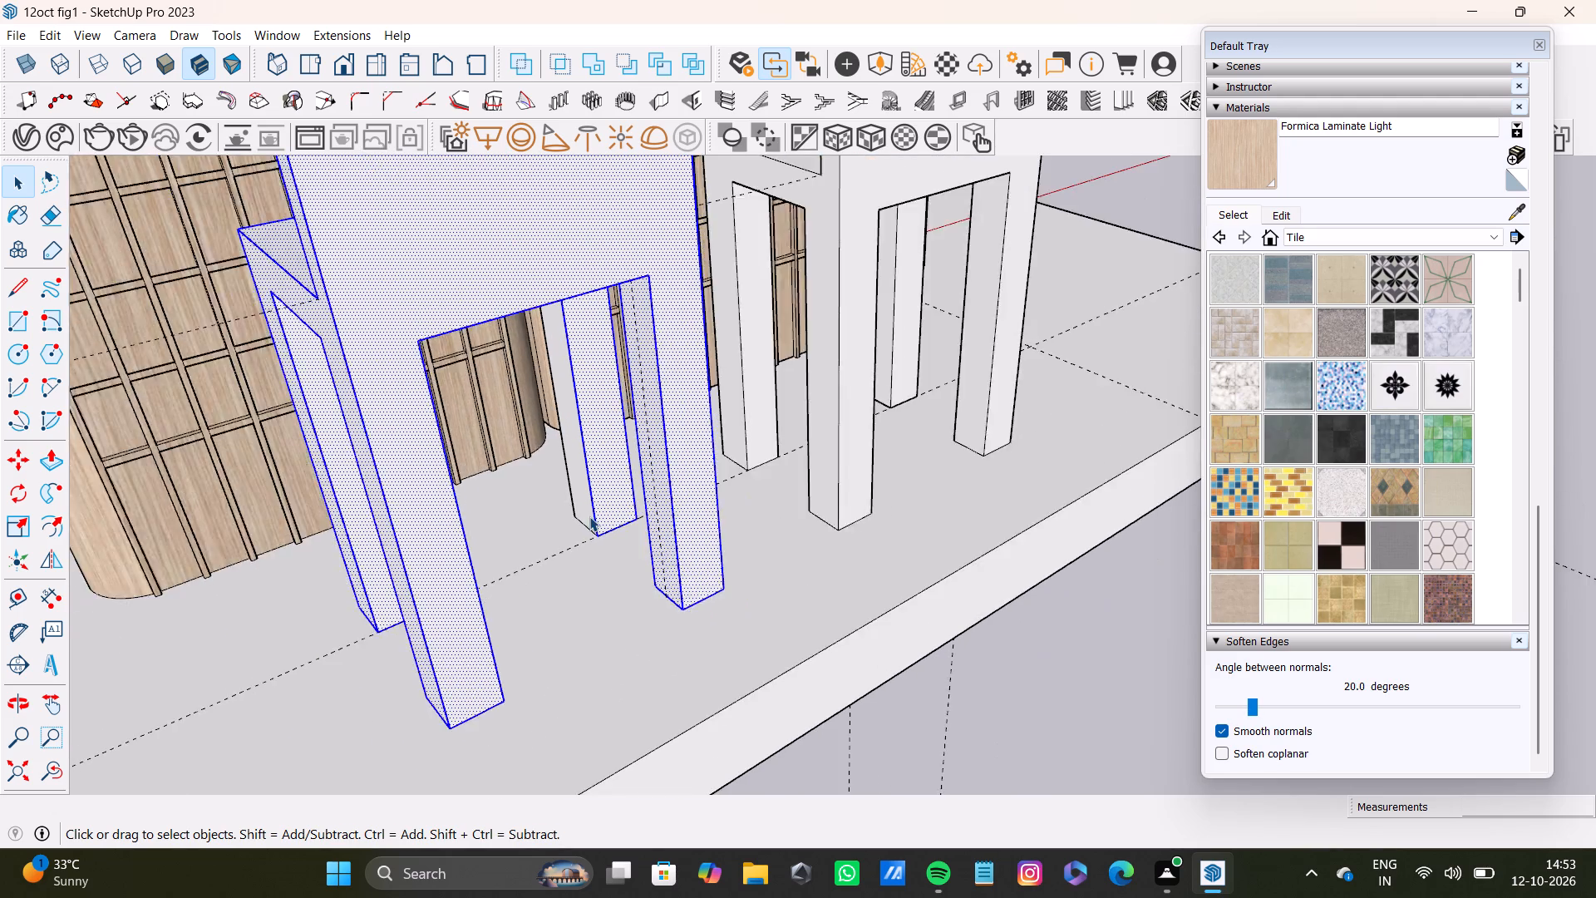
pyautogui.scroll(-3, 589, 516)
pyautogui.keyDown('shift'); pyautogui.scroll(7, 589, 511); pyautogui.keyUp('shift')
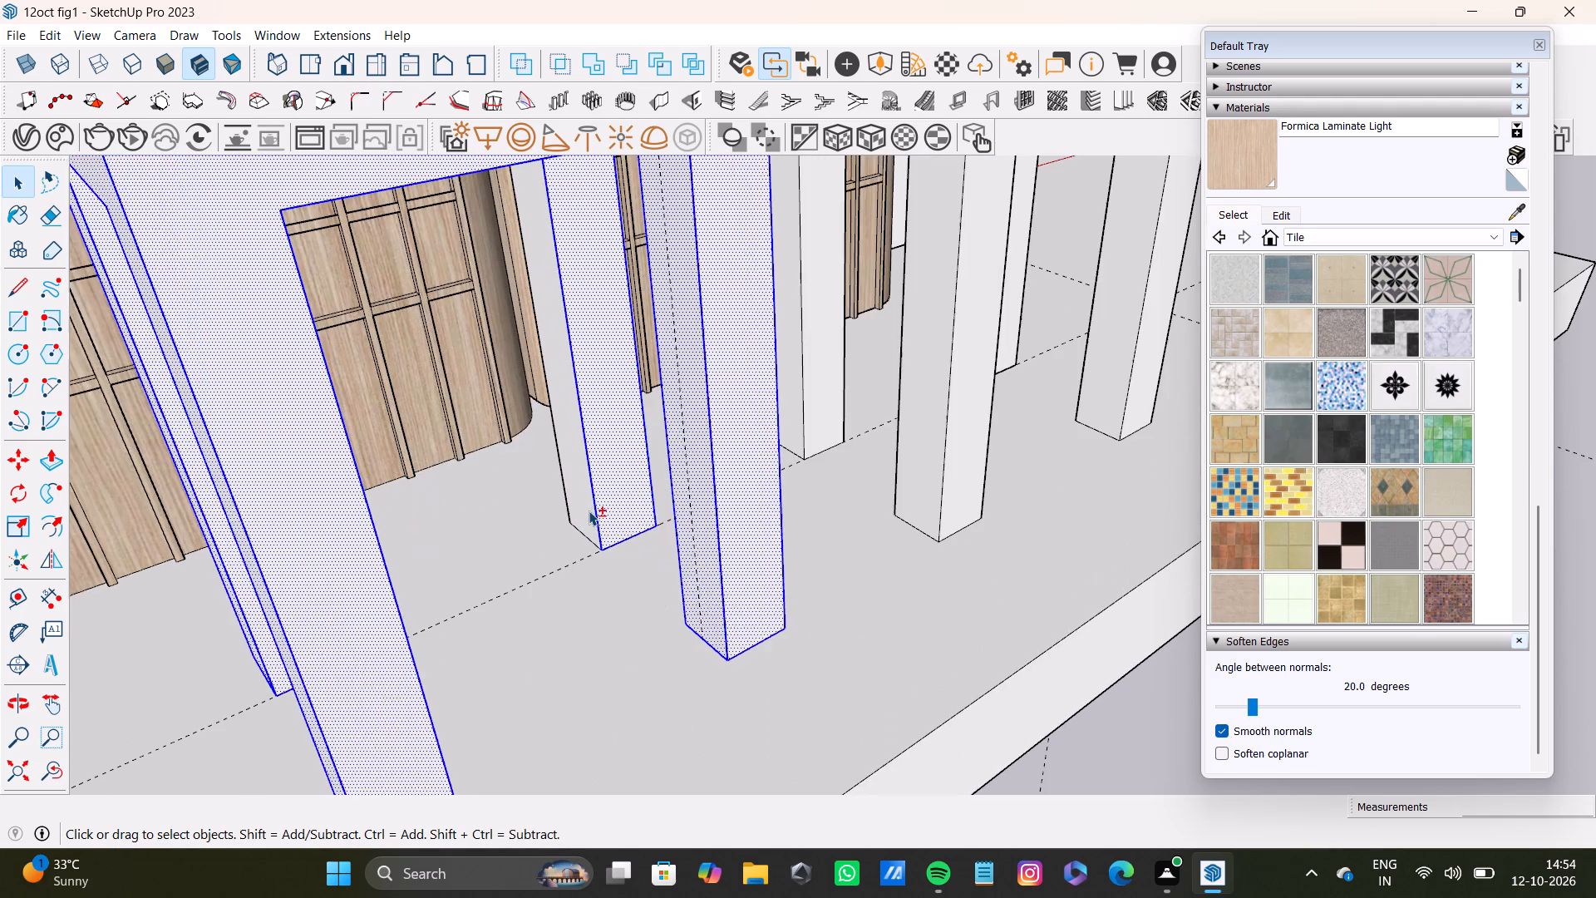
pyautogui.keyDown('shift'); pyautogui.doubleClick(589, 511); pyautogui.keyUp('shift')
pyautogui.keyDown('shift'); pyautogui.scroll(-4, 593, 522); pyautogui.keyUp('shift')
pyautogui.keyDown('shift'); pyautogui.moveTo(606, 563); pyautogui.dragTo(816, 555, button='middle'); pyautogui.keyUp('shift')
# Examine the selected chair from behind, above and the table's open end to check that all its faces are selected.
pyautogui.scroll(-4, 788, 597)
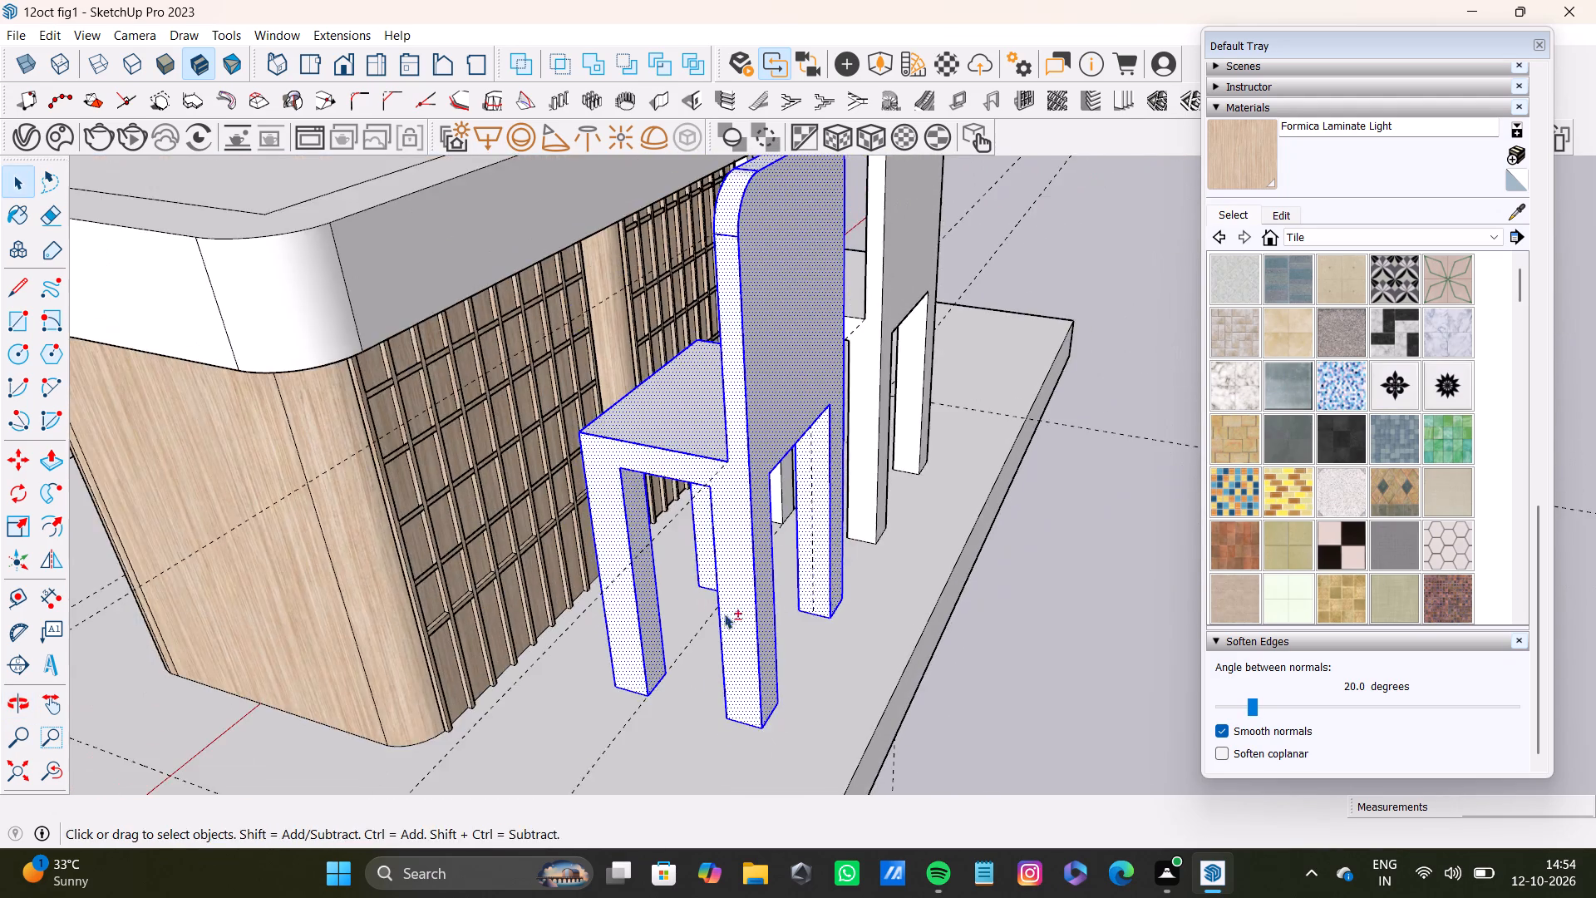
pyautogui.keyDown('shift'); pyautogui.moveTo(724, 614); pyautogui.dragTo(774, 752, button='middle'); pyautogui.keyUp('shift')
pyautogui.keyDown('shift'); pyautogui.scroll(-4, 791, 709); pyautogui.keyUp('shift')
pyautogui.keyDown('shift'); pyautogui.moveTo(794, 709); pyautogui.dragTo(805, 599, button='middle'); pyautogui.keyUp('shift')
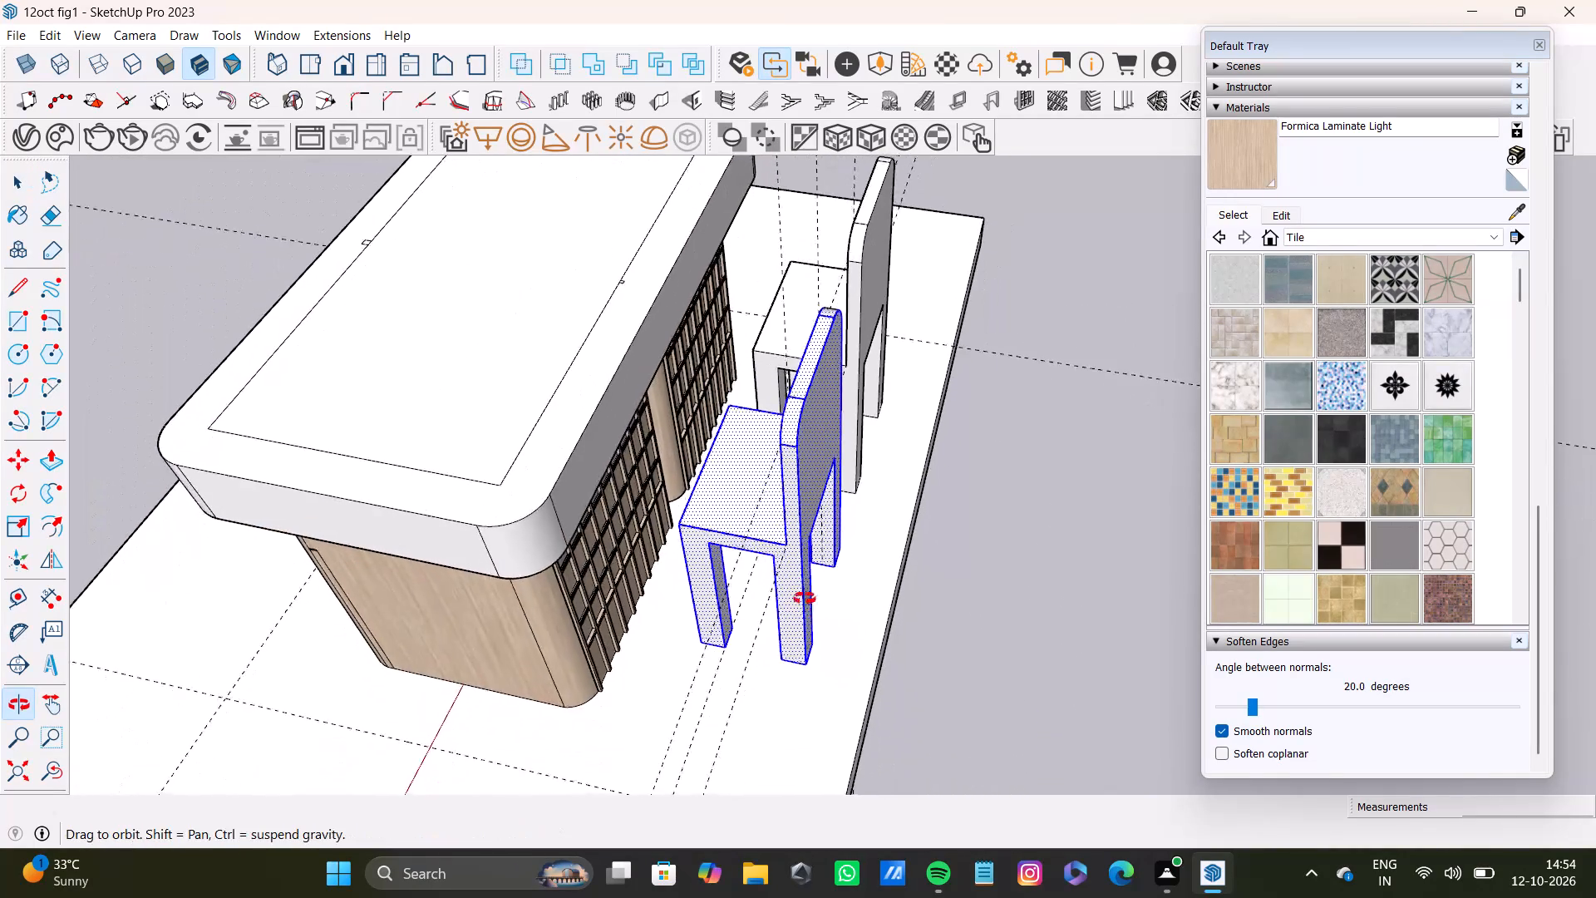
pyautogui.keyDown('shift'); pyautogui.moveTo(805, 599); pyautogui.dragTo(697, 439, button='middle'); pyautogui.keyUp('shift')
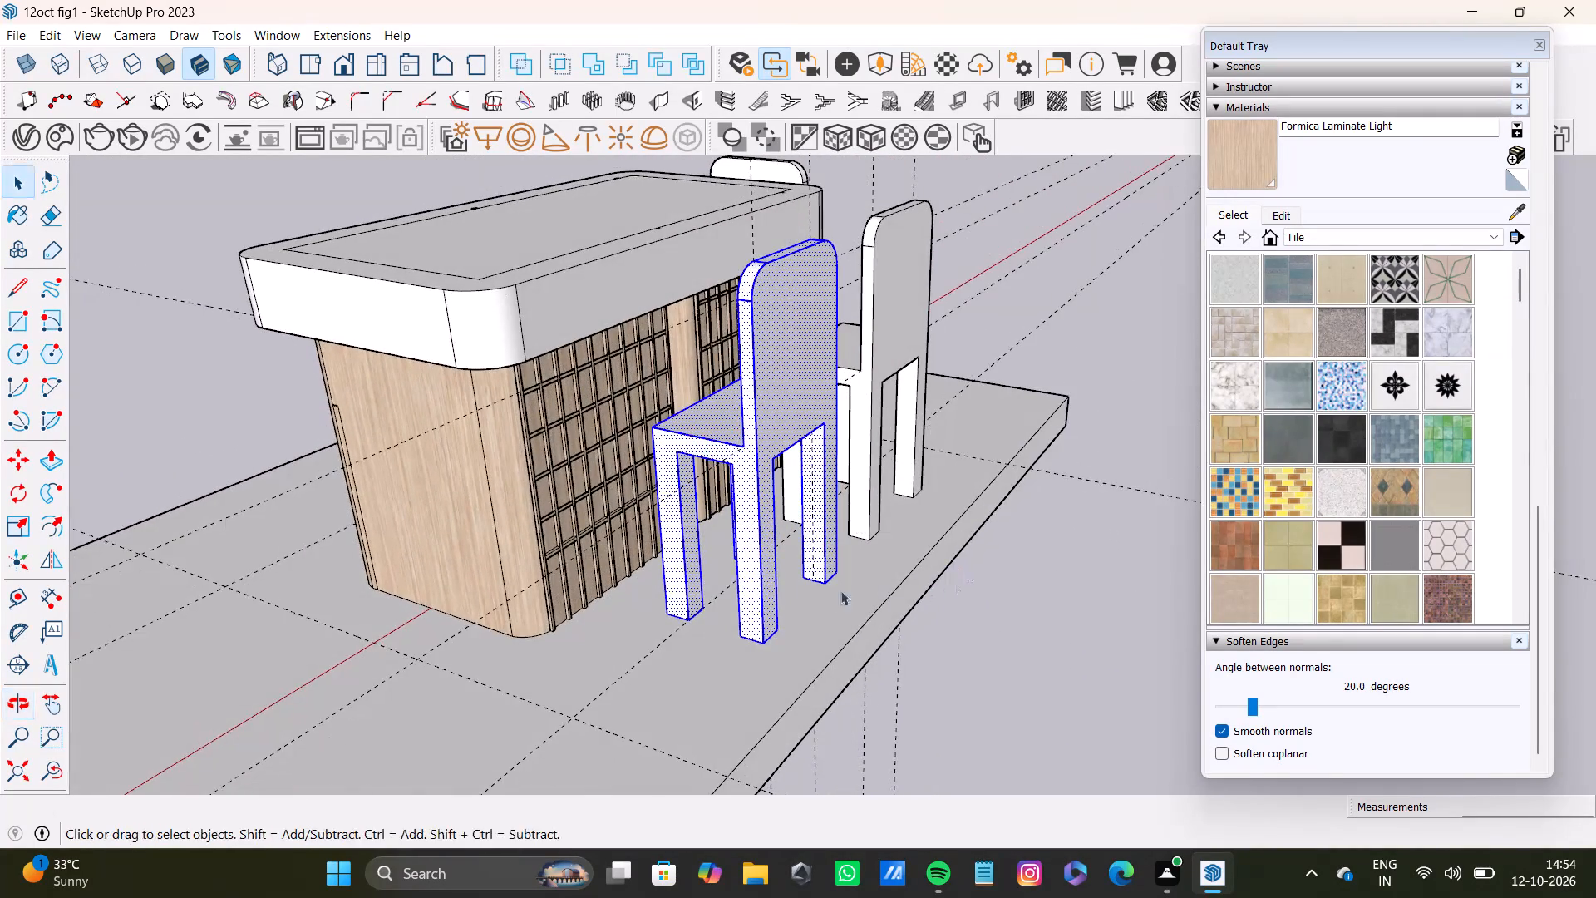
pyautogui.moveTo(807, 599); pyautogui.dragTo(1003, 599, button='middle')
pyautogui.scroll(-6, 943, 599)
pyautogui.keyDown('shift'); pyautogui.moveTo(766, 578); pyautogui.dragTo(875, 576, button='middle'); pyautogui.keyUp('shift')
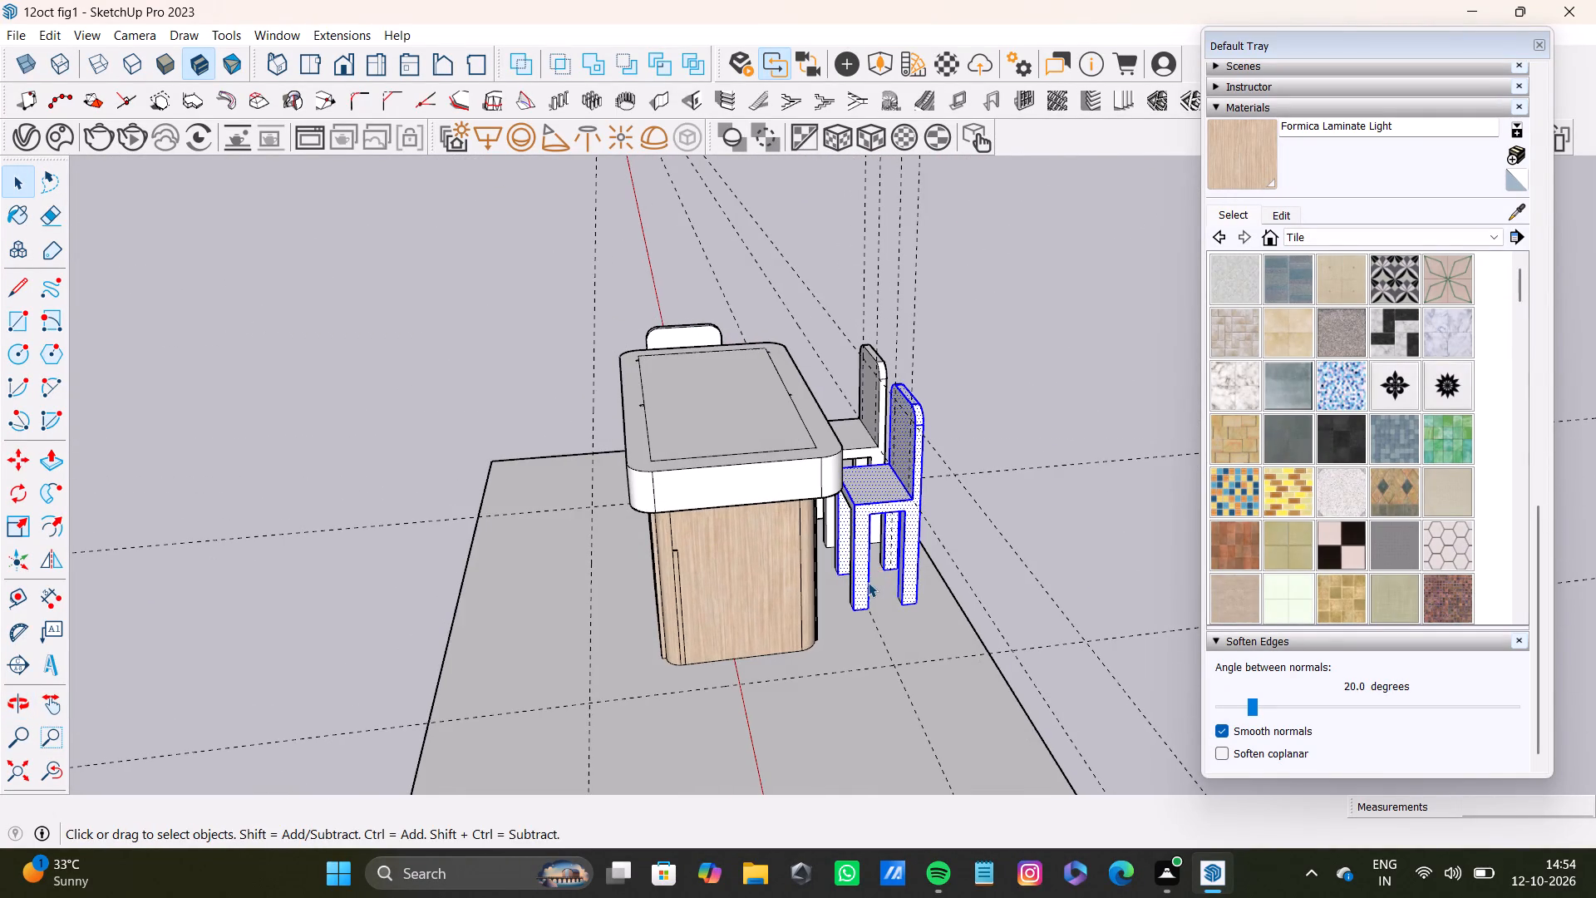
# Add the long-side chair's front face and the remaining inner faces of its rear legs to the selection.
pyautogui.scroll(13, 861, 573)
pyautogui.moveTo(845, 543); pyautogui.dragTo(888, 552, button='middle')
pyautogui.scroll(6, 882, 555)
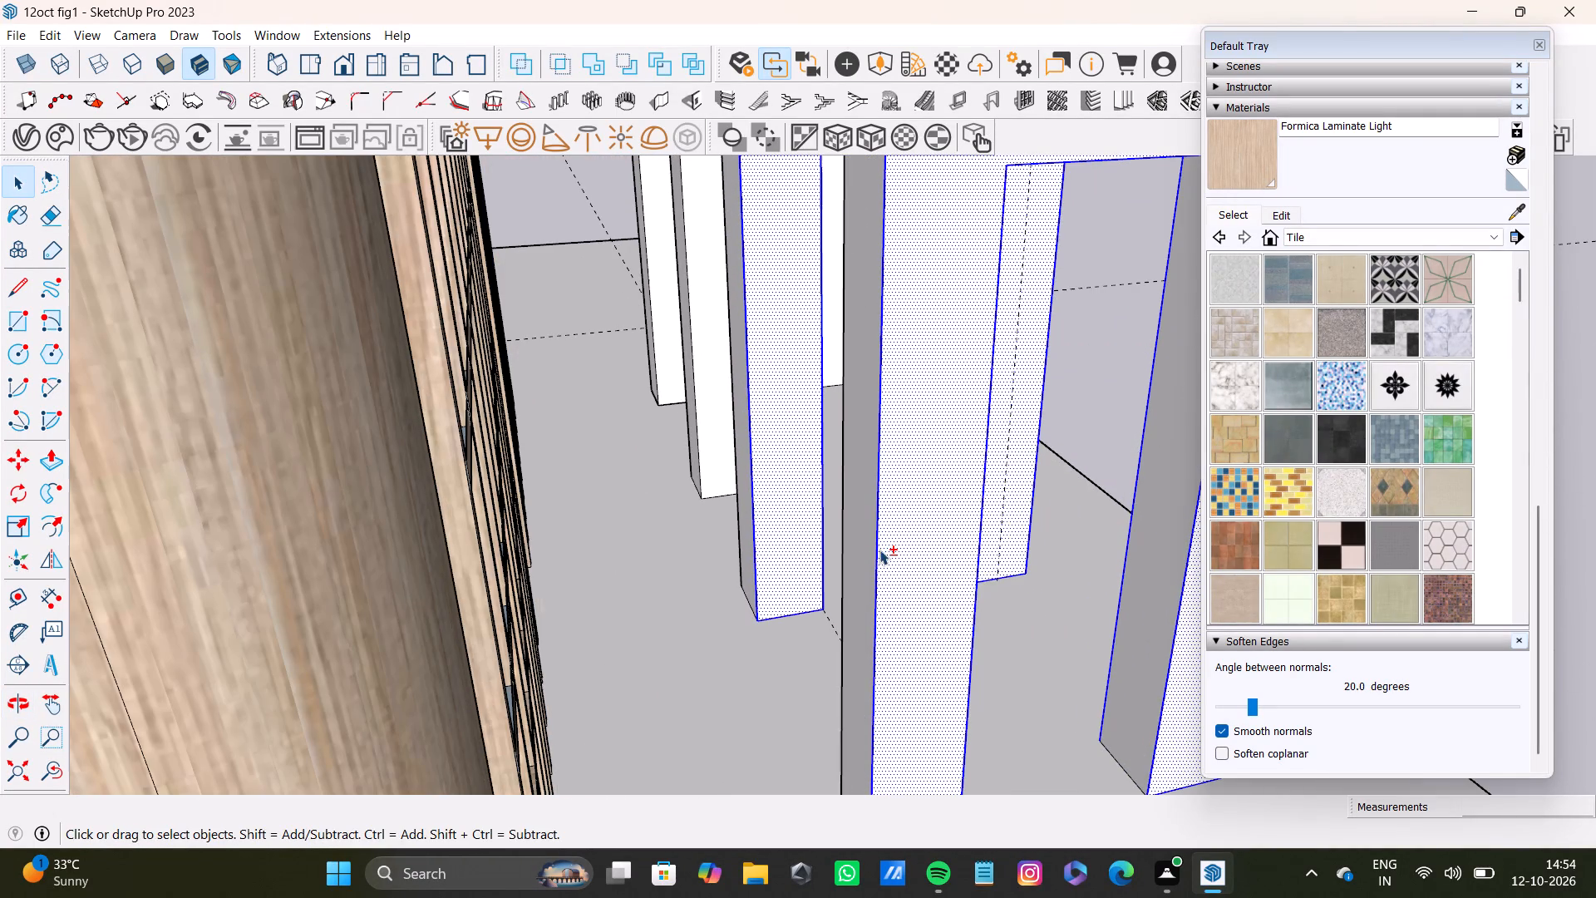
pyautogui.keyDown('shift'); pyautogui.doubleClick(869, 568); pyautogui.keyUp('shift')
pyautogui.scroll(-6, 848, 570)
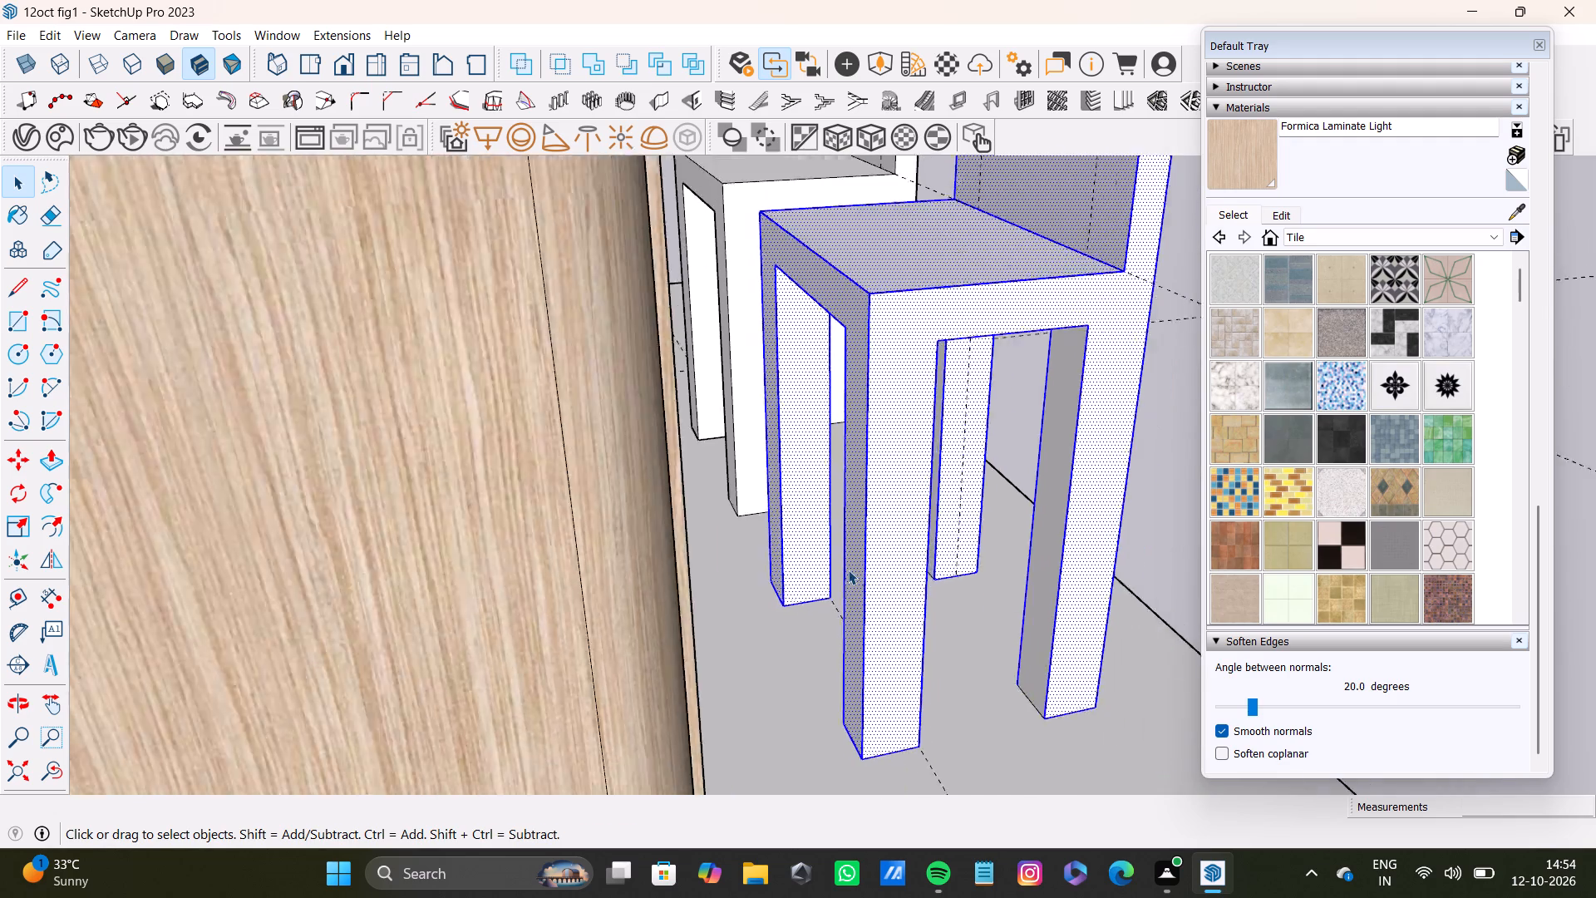
pyautogui.scroll(-2, 848, 570)
pyautogui.scroll(2, 1180, 593)
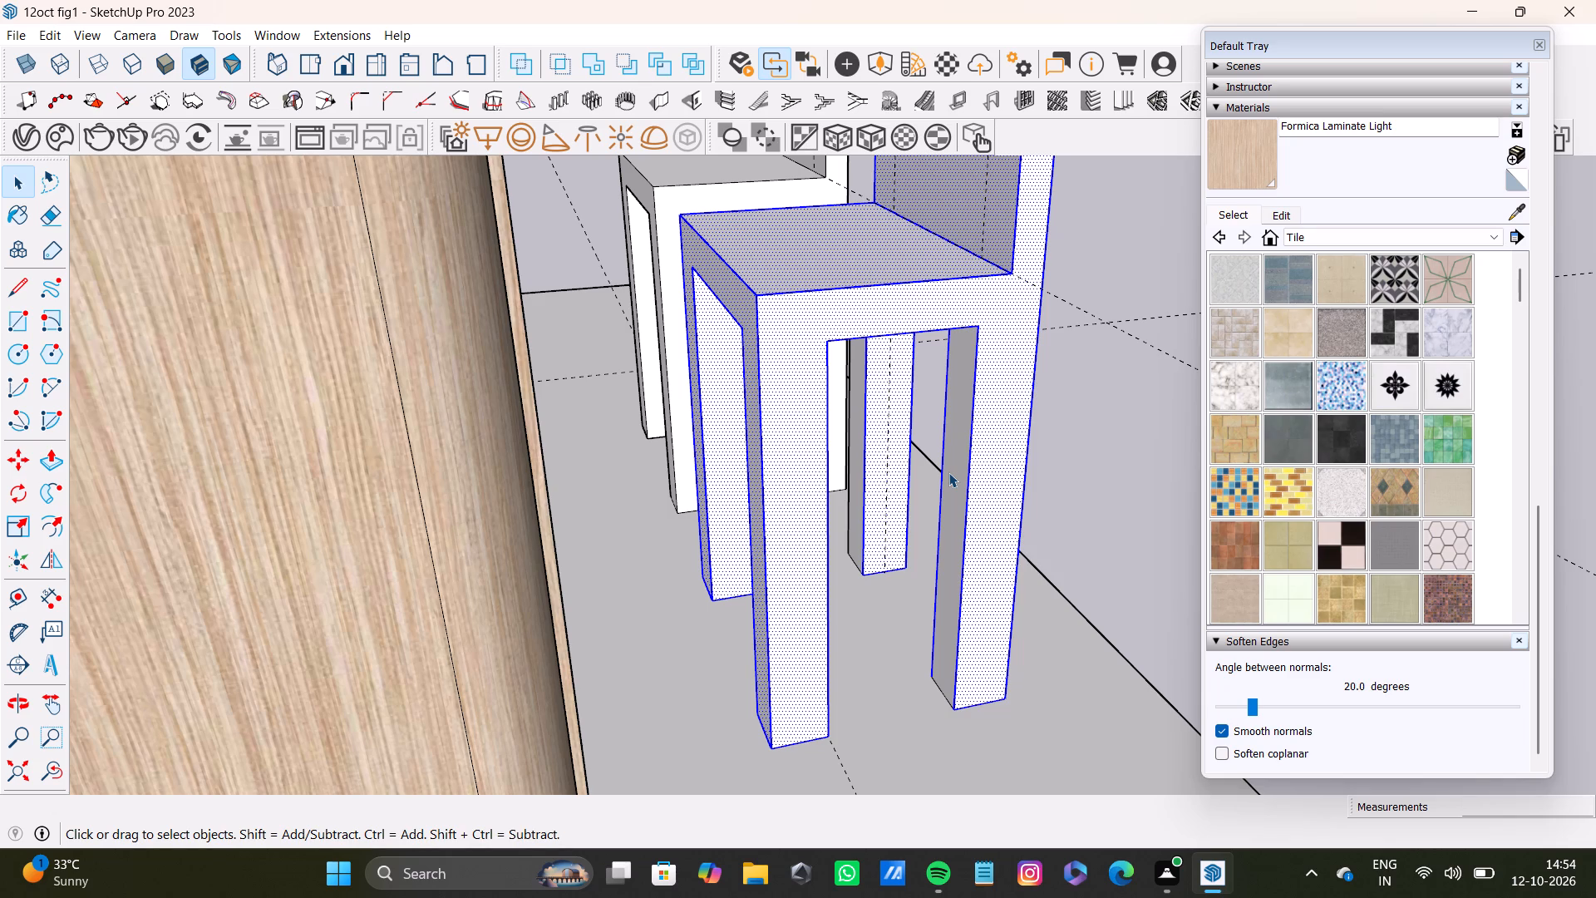
pyautogui.keyDown('ctrl'); pyautogui.scroll(4, 968, 457); pyautogui.keyUp('ctrl')
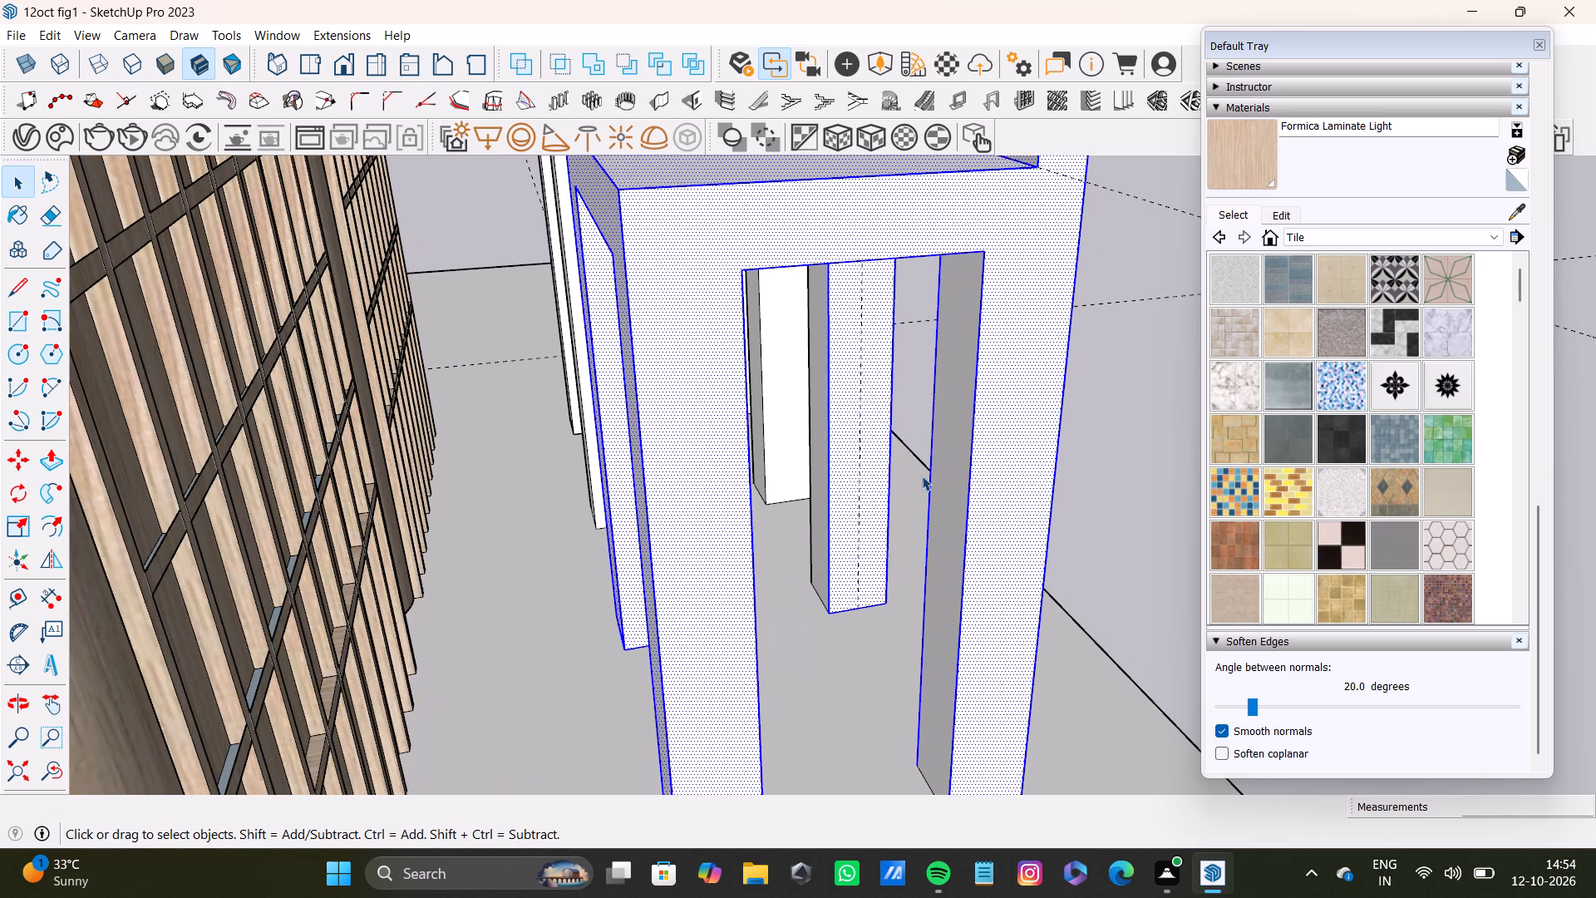
pyautogui.scroll(4, 922, 476)
pyautogui.keyDown('shift'); pyautogui.scroll(-9, 959, 516); pyautogui.keyUp('shift')
pyautogui.keyDown('shift'); pyautogui.doubleClick(986, 550); pyautogui.keyUp('shift')
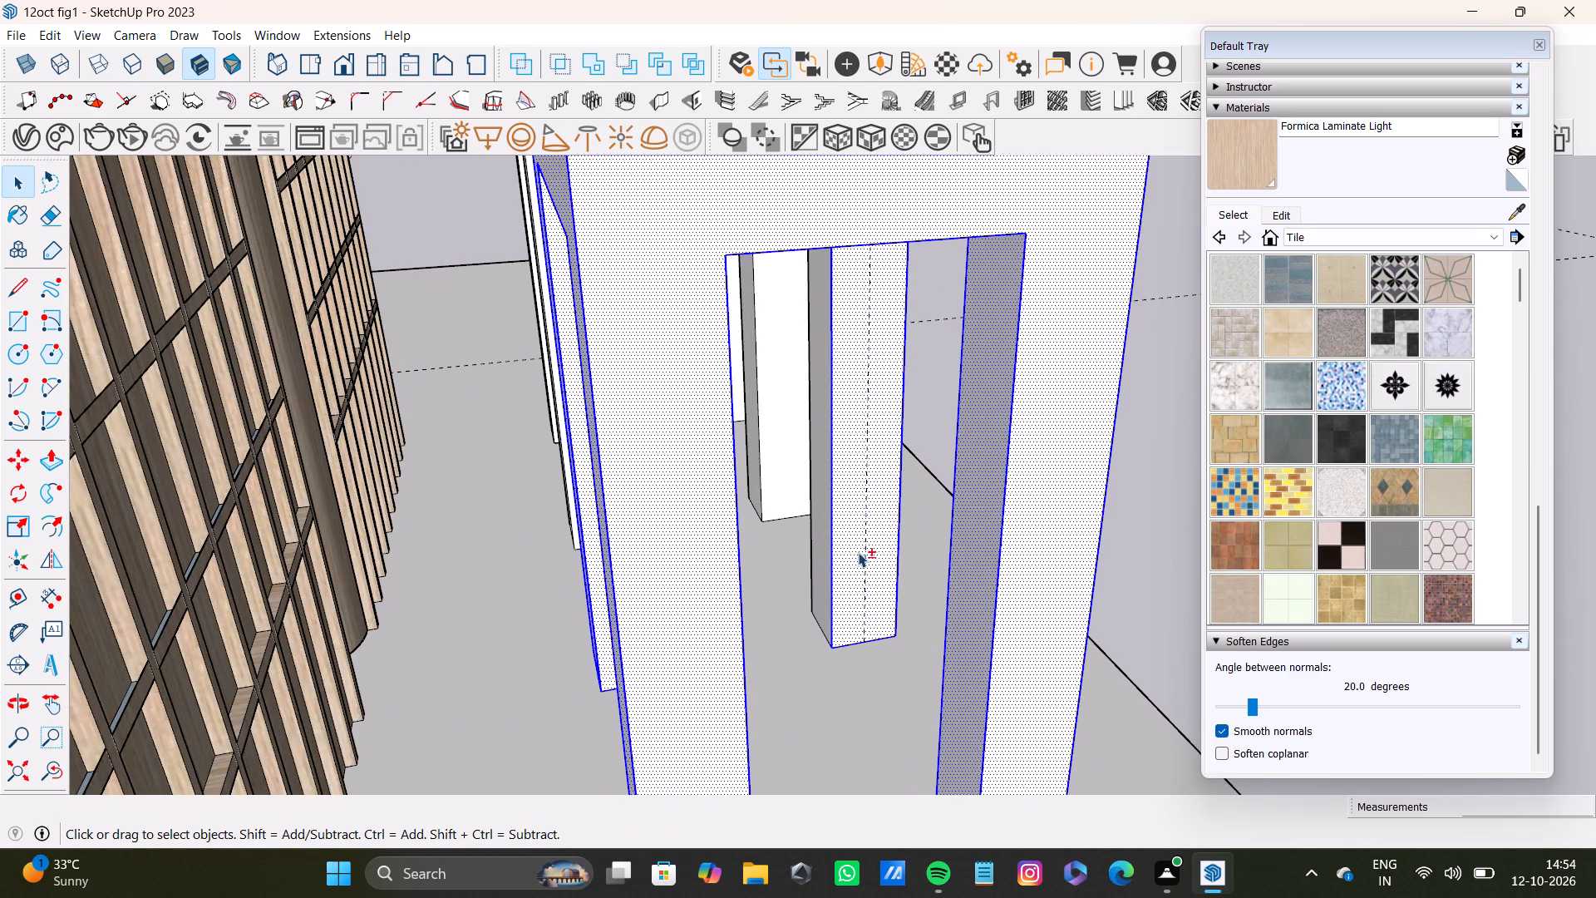
pyautogui.keyDown('shift'); pyautogui.doubleClick(826, 569); pyautogui.keyUp('shift')
# Copy the selected chair about 4' 7 1/4" from its front leg's bottom corner to the floor beyond the table's open end.
pyautogui.keyDown('shift'); pyautogui.scroll(-10, 830, 570); pyautogui.keyUp('shift')
pyautogui.keyDown('shift'); pyautogui.moveTo(871, 598); pyautogui.dragTo(1166, 569, button='middle'); pyautogui.keyUp('shift')
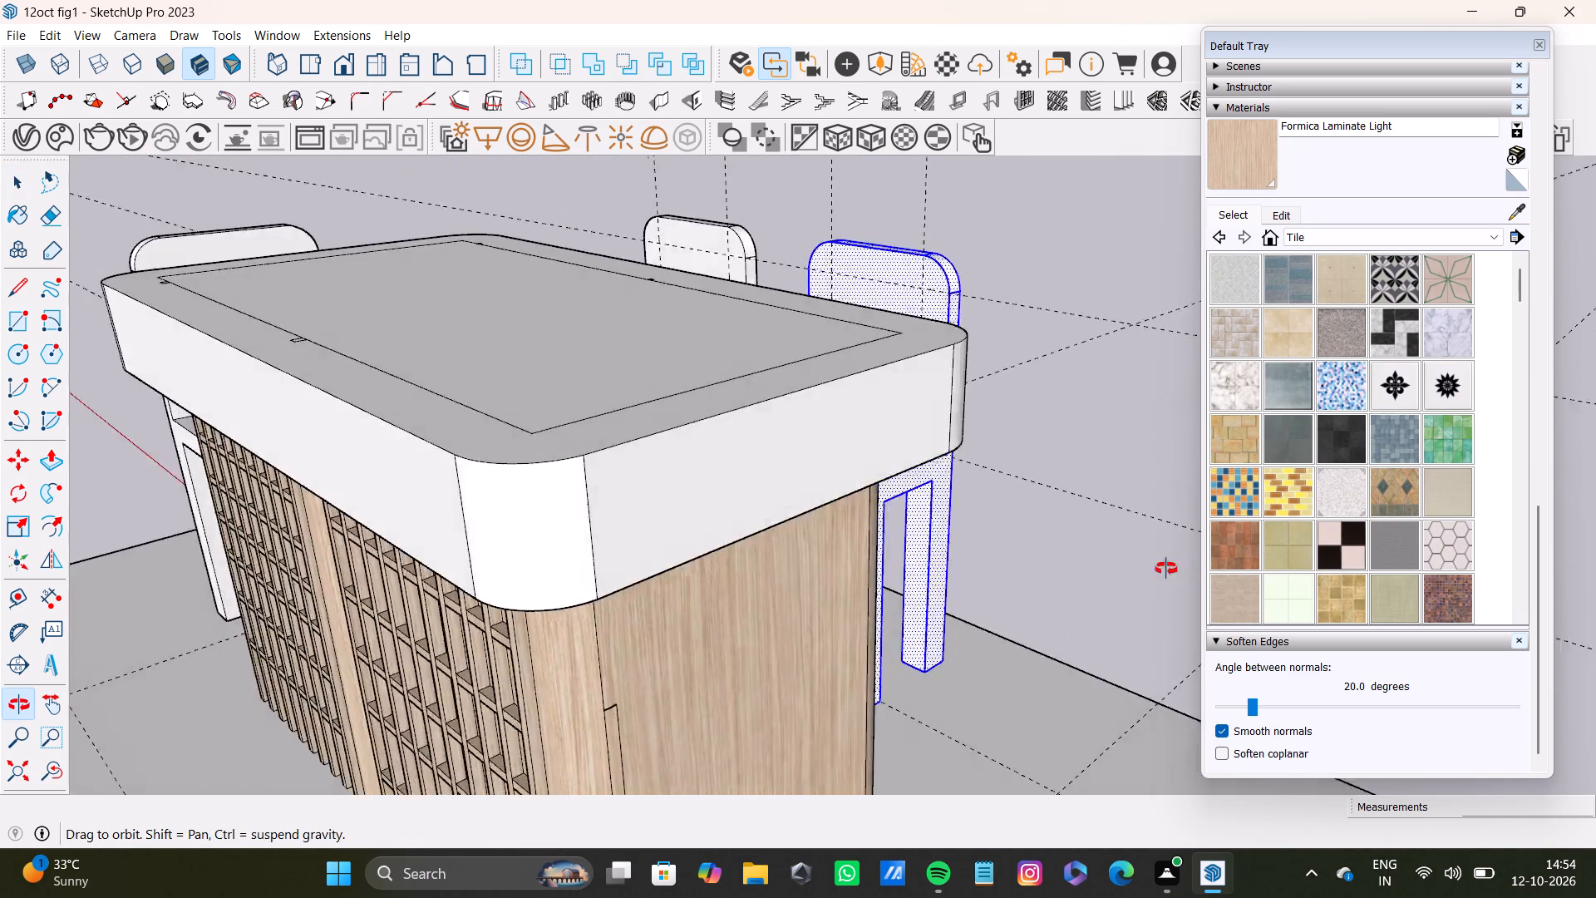
pyautogui.keyDown('shift'); pyautogui.moveTo(1166, 569); pyautogui.dragTo(917, 644, button='middle'); pyautogui.keyUp('shift')
pyautogui.scroll(1, 907, 647)
pyautogui.scroll(-4, 902, 649)
pyautogui.keyDown('shift'); pyautogui.moveTo(935, 654); pyautogui.dragTo(798, 555, button='middle'); pyautogui.keyUp('shift')
pyautogui.scroll(4, 899, 549)
pyautogui.moveTo(929, 549); pyautogui.dragTo(910, 549, button='middle')
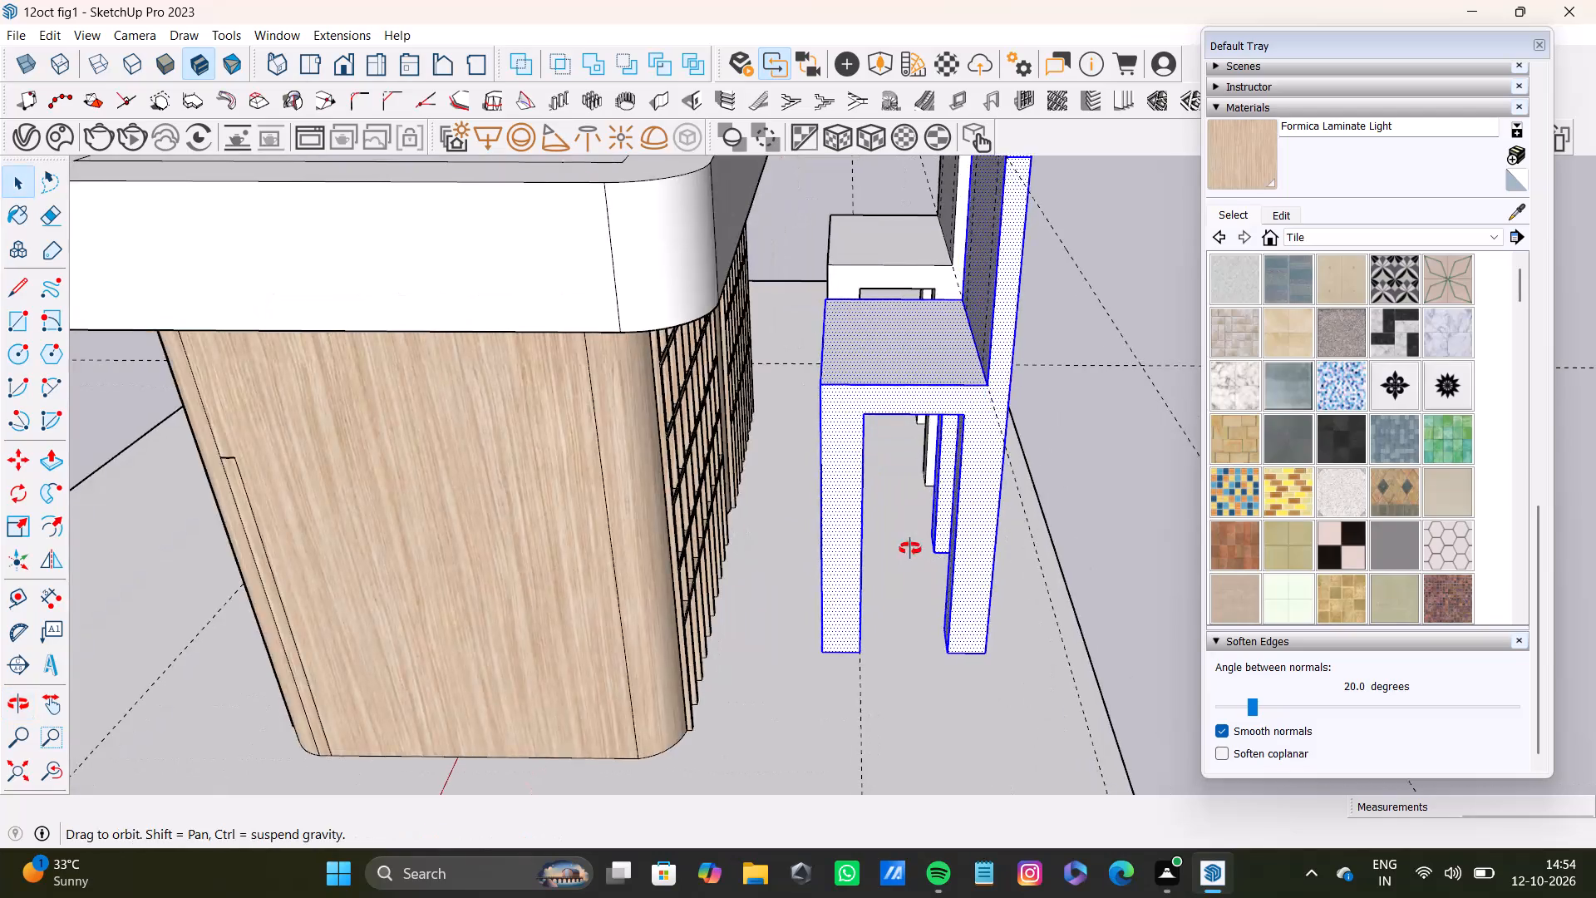
pyautogui.moveTo(910, 549); pyautogui.dragTo(541, 534, button='middle')
pyautogui.moveTo(702, 521); pyautogui.dragTo(1145, 620, button='middle')
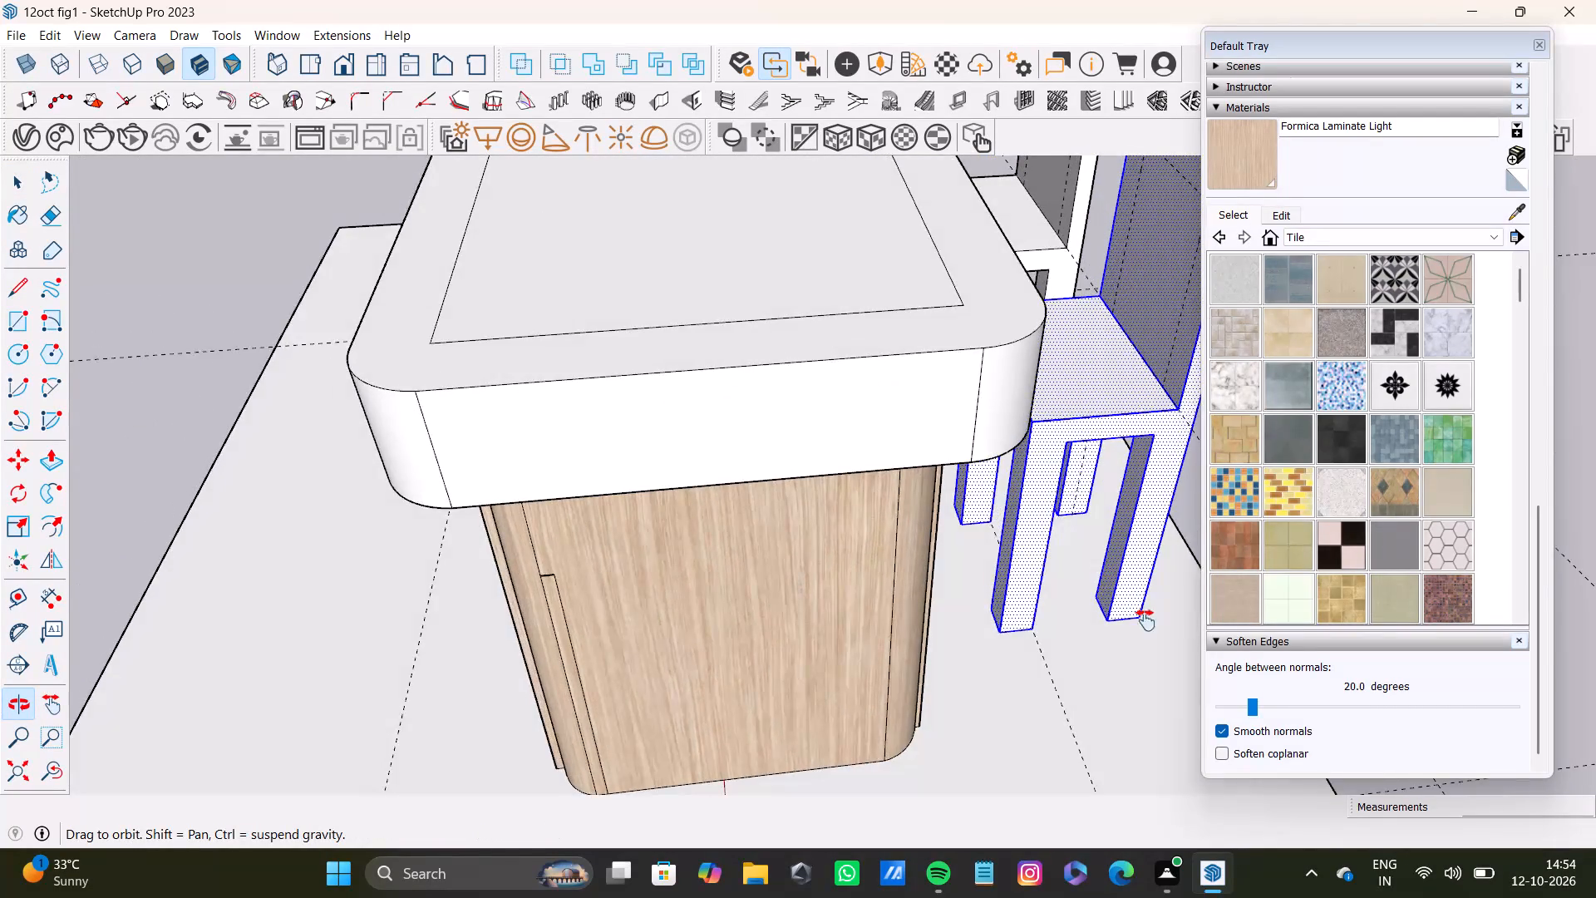
pyautogui.moveTo(1145, 620); pyautogui.dragTo(1057, 590, button='middle')
pyautogui.press('m')
pyautogui.scroll(2, 896, 564)
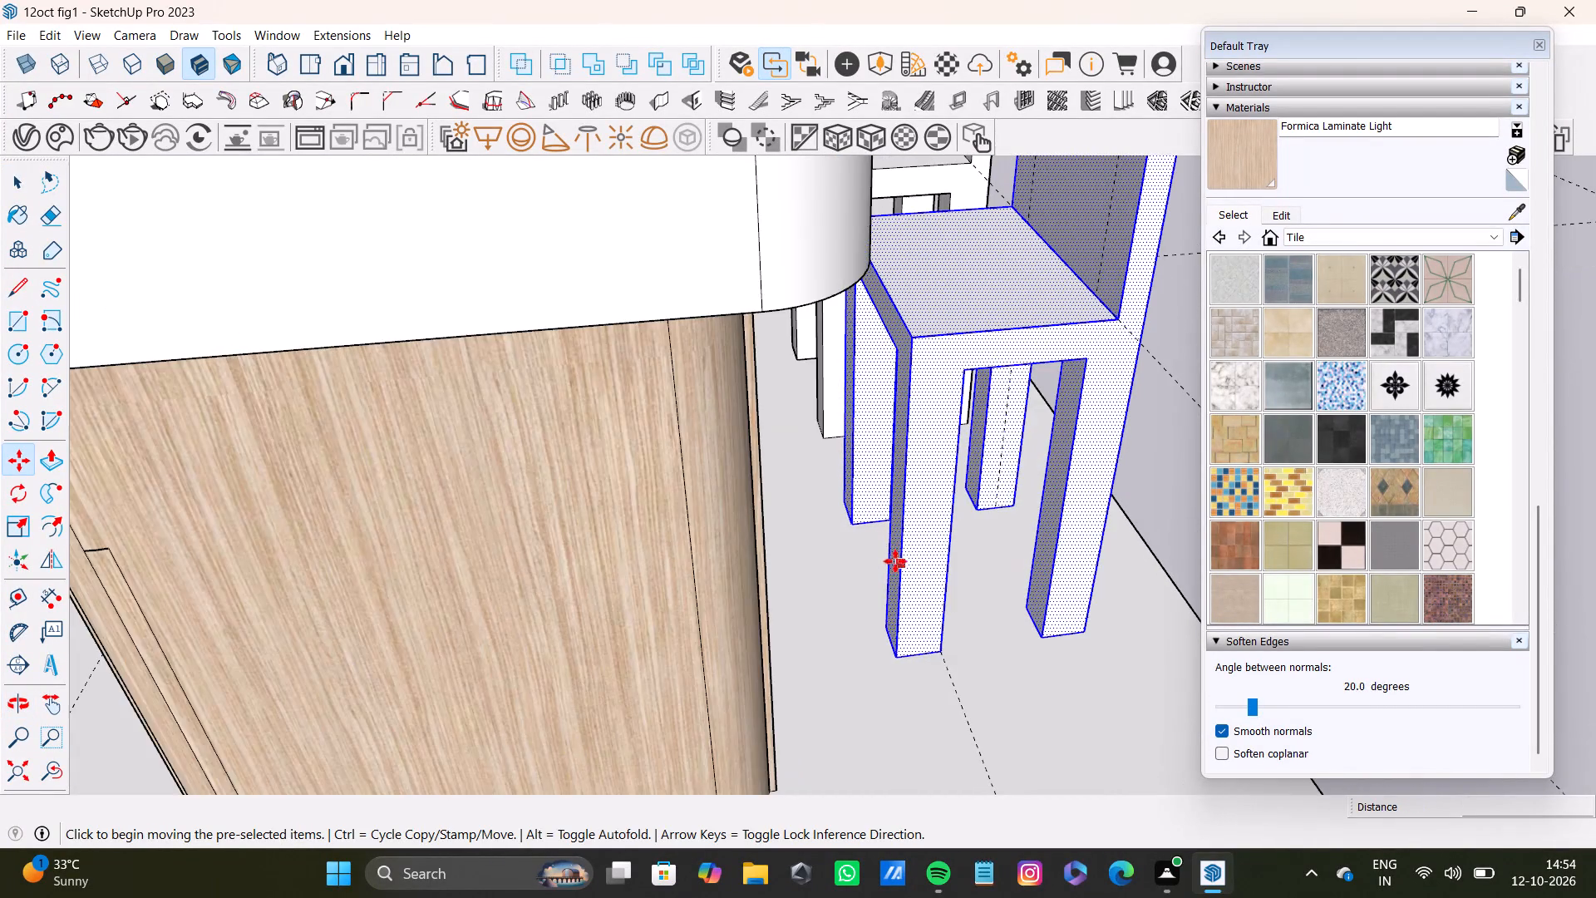
pyautogui.scroll(4, 895, 561)
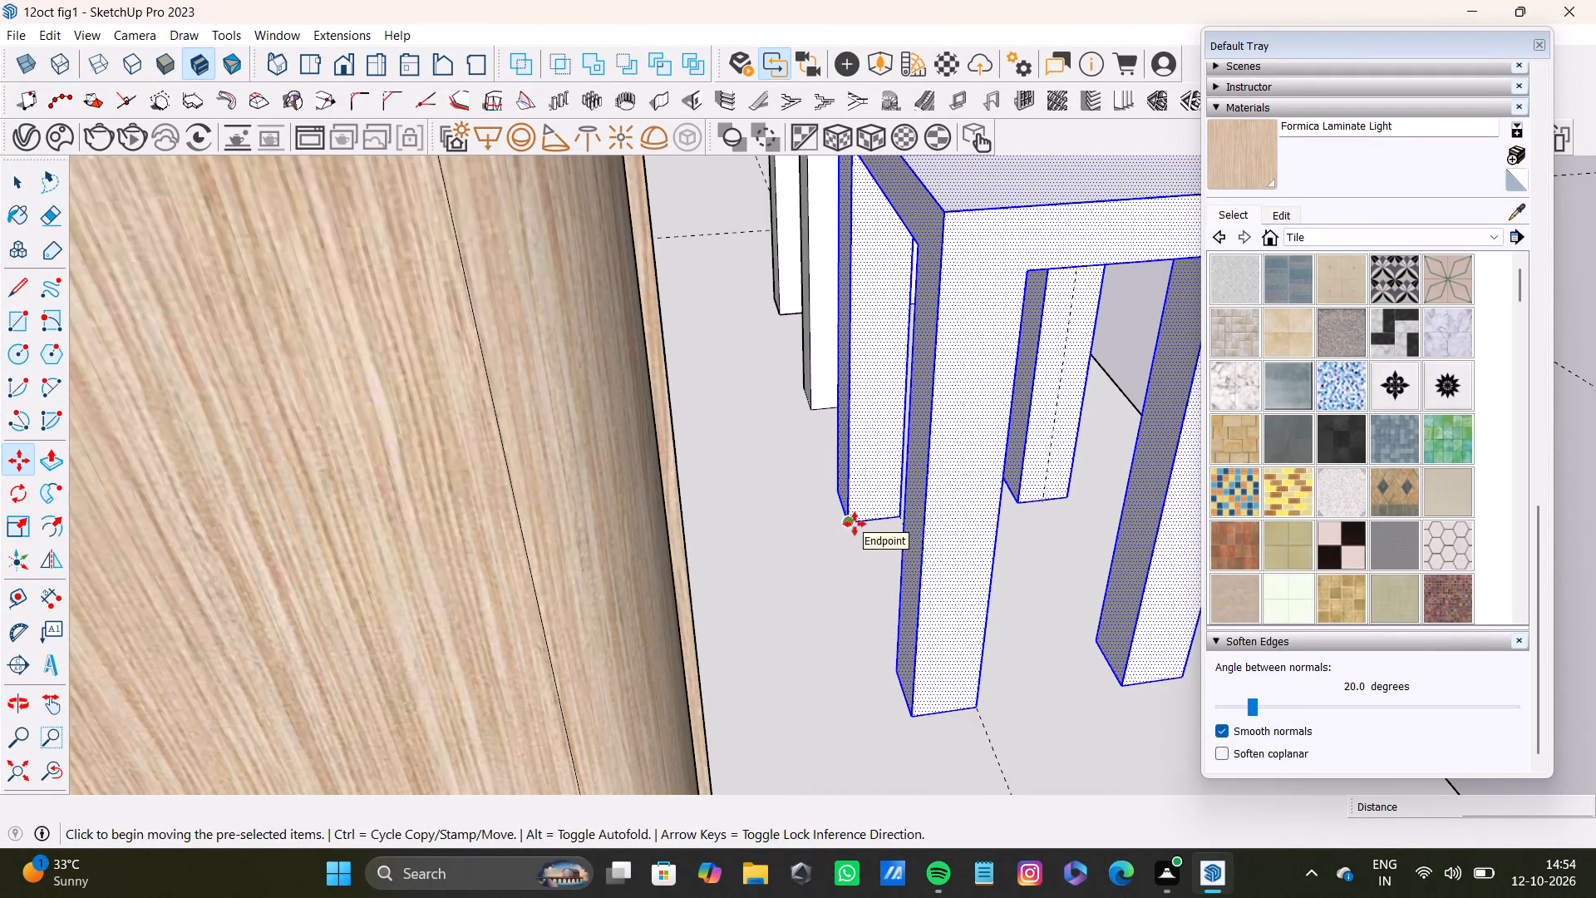
pyautogui.click(855, 524)
pyautogui.scroll(-8, 1169, 670)
pyautogui.keyDown('shift'); pyautogui.moveTo(858, 624); pyautogui.dragTo(924, 333, button='middle'); pyautogui.keyUp('shift')
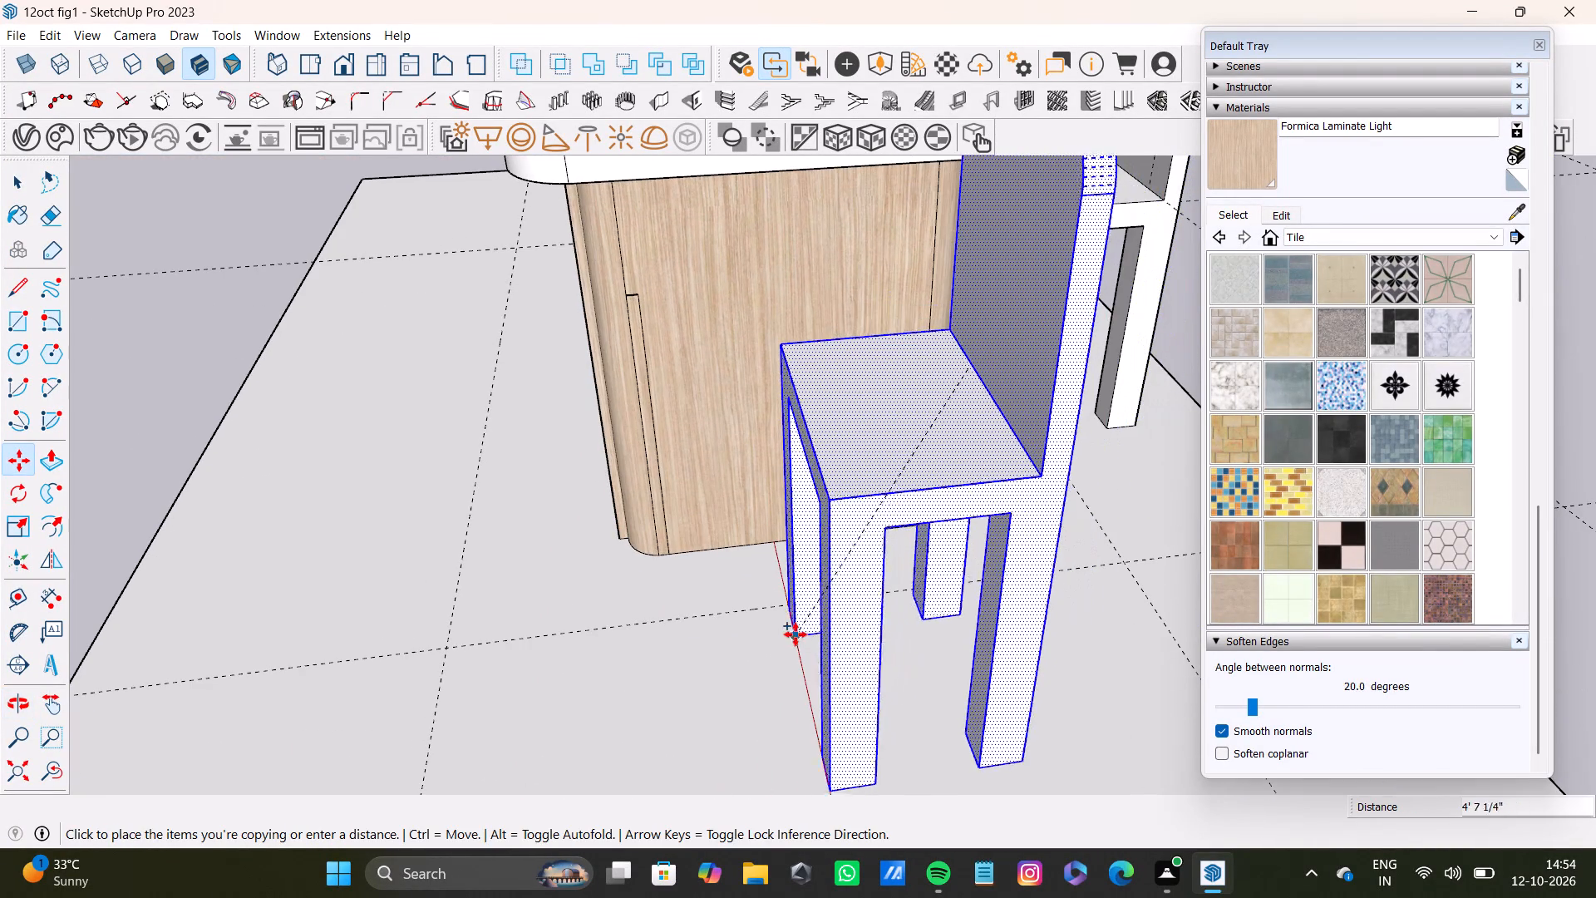
pyautogui.click(796, 634)
# Rotate the copied chair 90 degrees about its leg's bottom corner so that its seat faces the table's end.
pyautogui.scroll(-3, 794, 633)
pyautogui.moveTo(794, 633); pyautogui.dragTo(1124, 658, button='middle')
pyautogui.scroll(-2, 1211, 674)
pyautogui.keyDown('shift'); pyautogui.moveTo(1175, 663); pyautogui.dragTo(1004, 716, button='middle'); pyautogui.keyUp('shift')
pyautogui.press('q')
pyautogui.scroll(3, 899, 651)
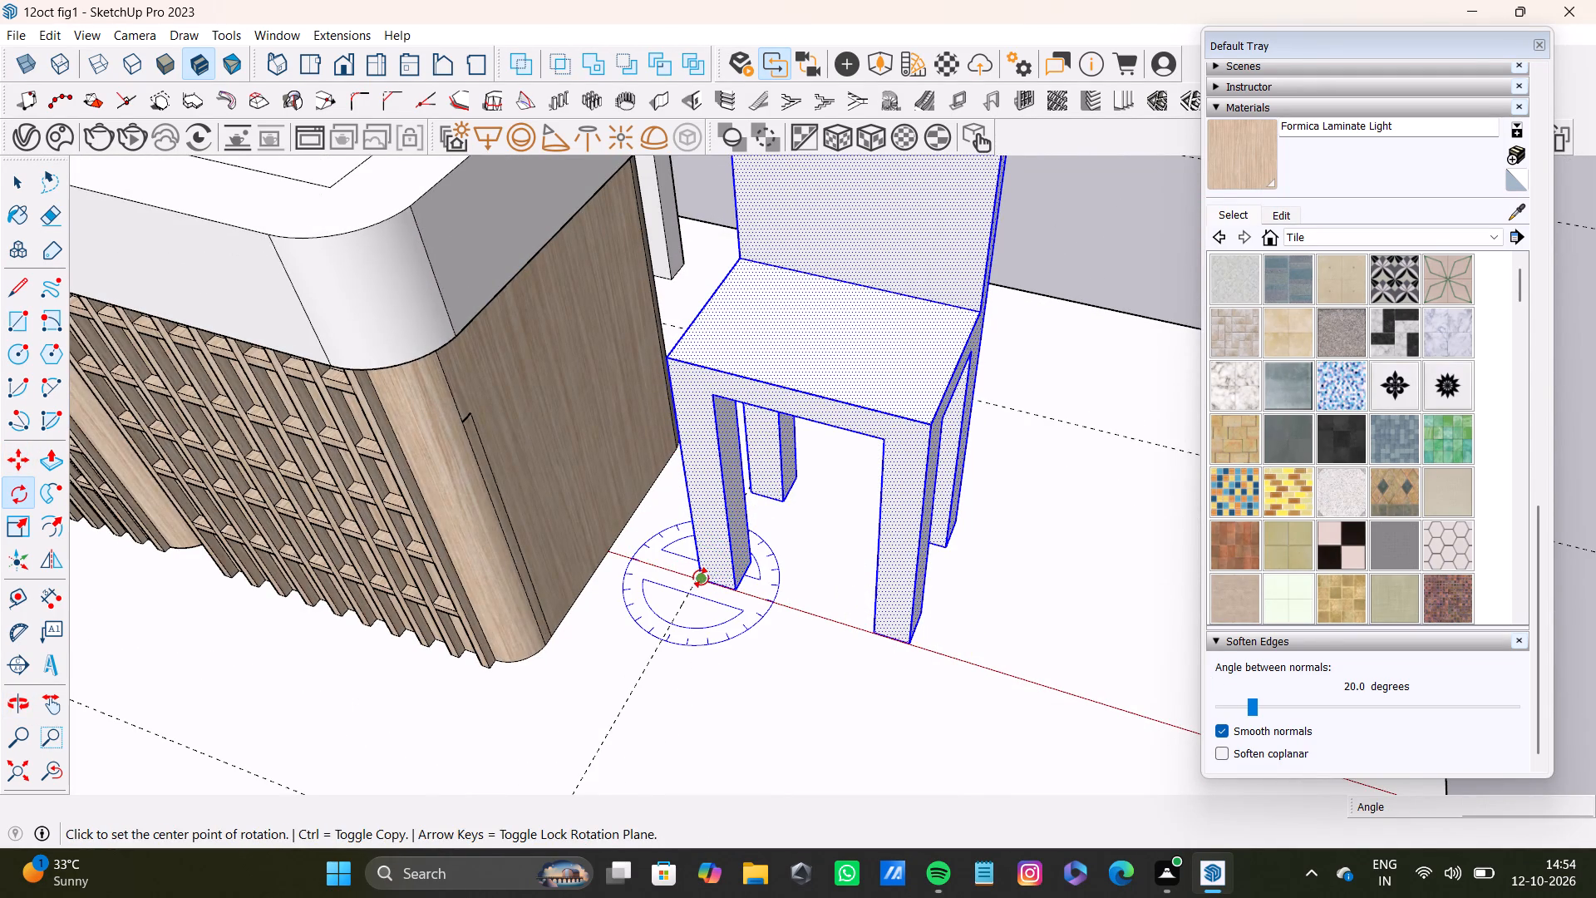
pyautogui.click(701, 578)
pyautogui.click(914, 642)
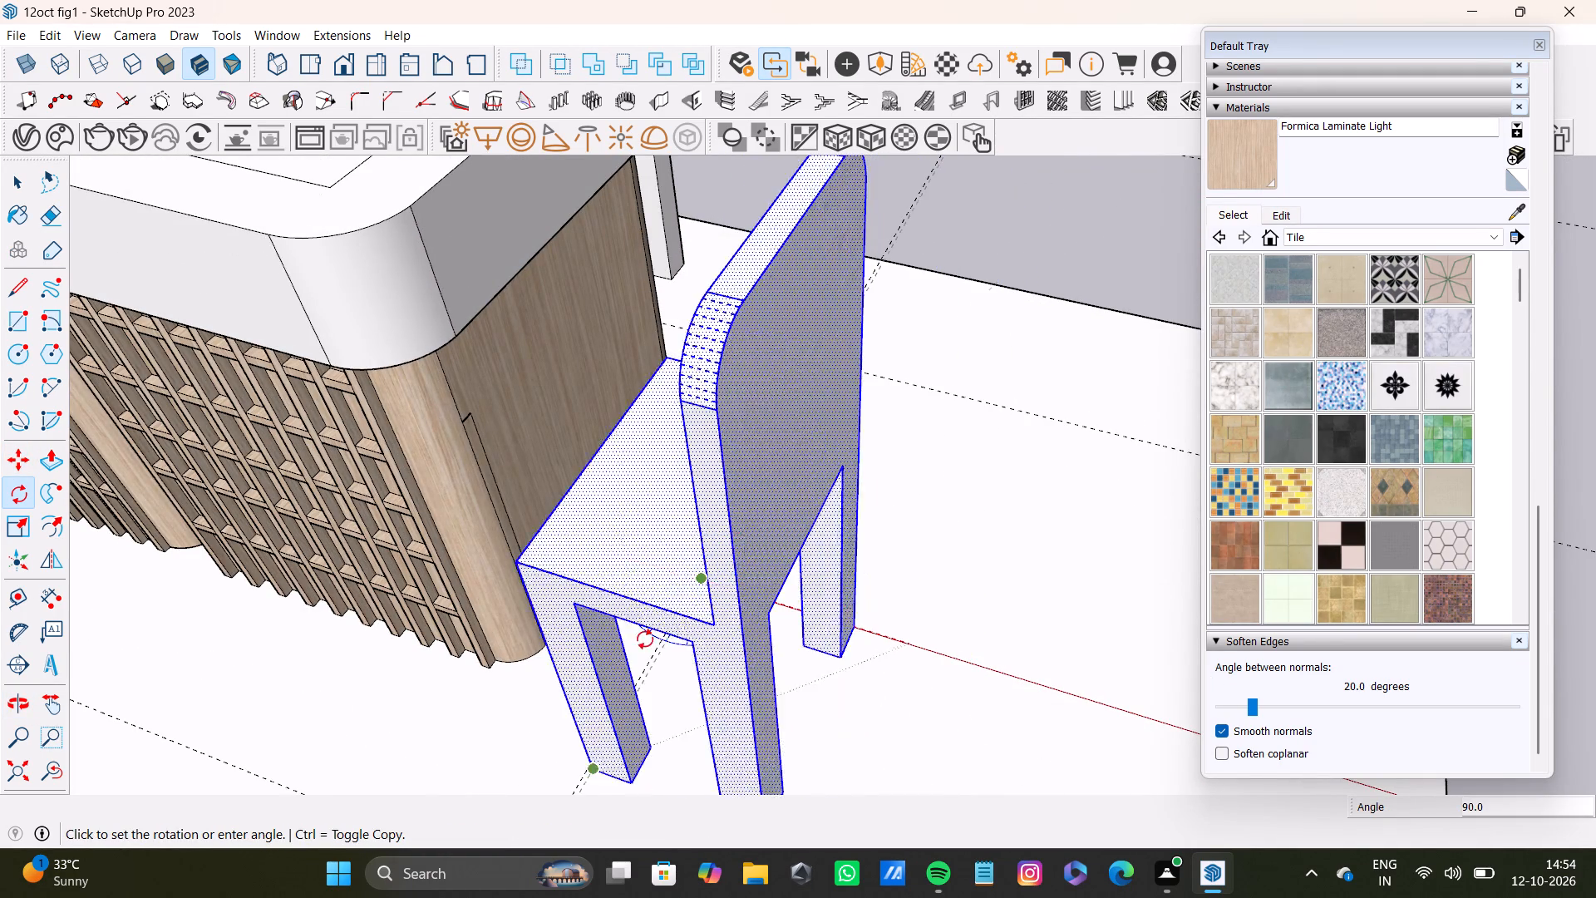
pyautogui.click(660, 644)
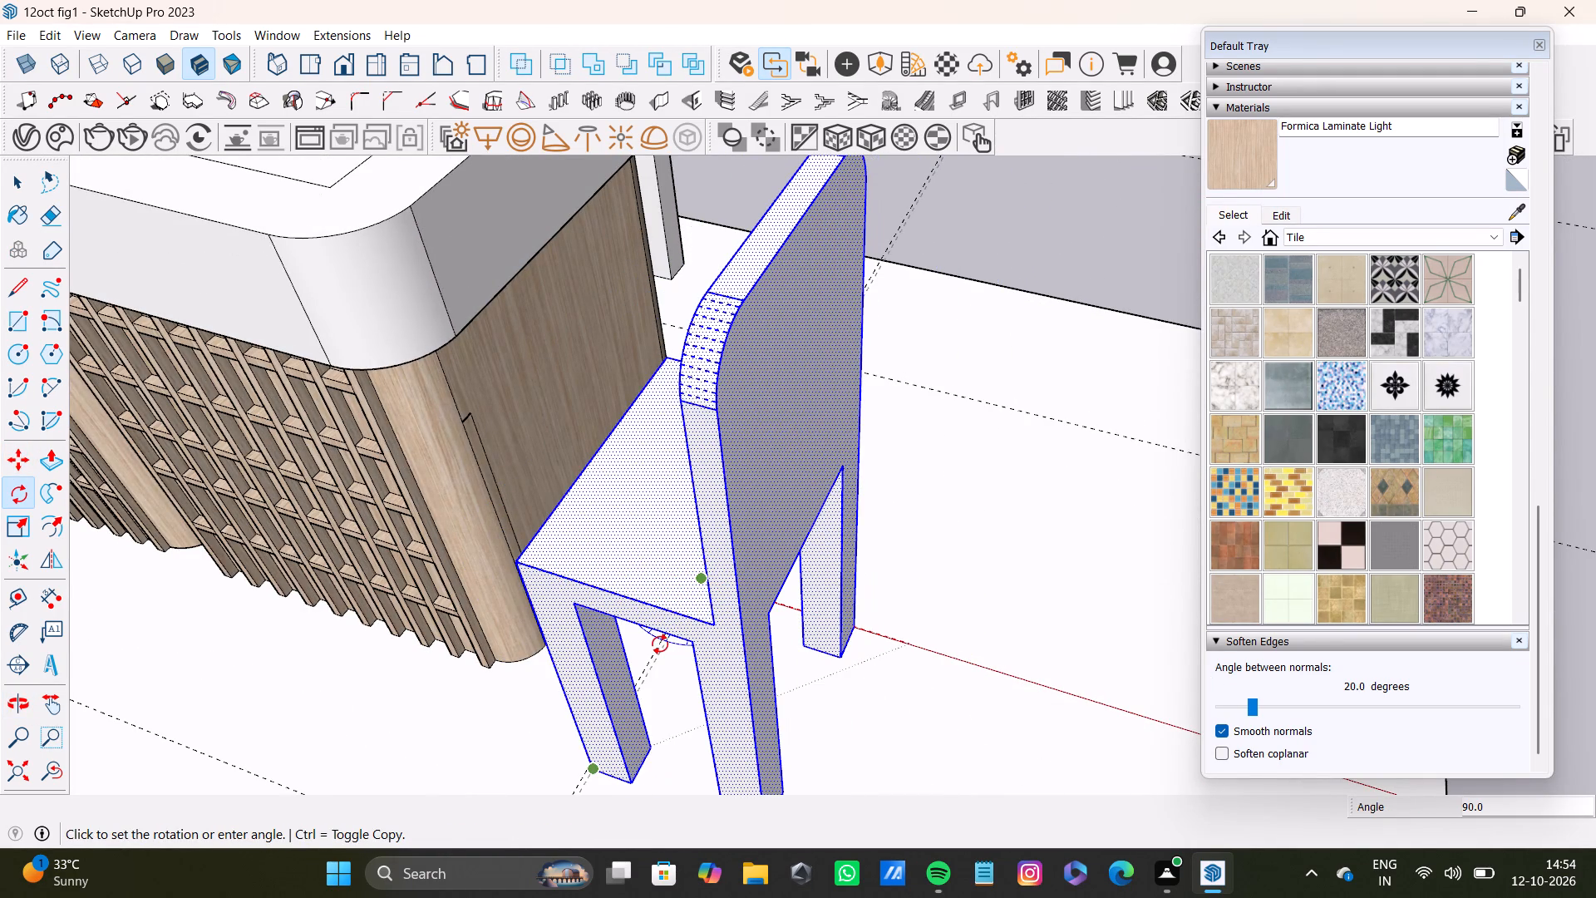
# Move the rotated chair sideways along the dashed guide line across the table's end, using its leg's bottom corner as the base point.
pyautogui.scroll(-12, 660, 644)
pyautogui.press('space')
pyautogui.moveTo(662, 652); pyautogui.dragTo(760, 565, button='middle')
pyautogui.scroll(4, 717, 603)
pyautogui.keyDown('shift'); pyautogui.moveTo(702, 649); pyautogui.dragTo(761, 377, button='middle'); pyautogui.keyUp('shift')
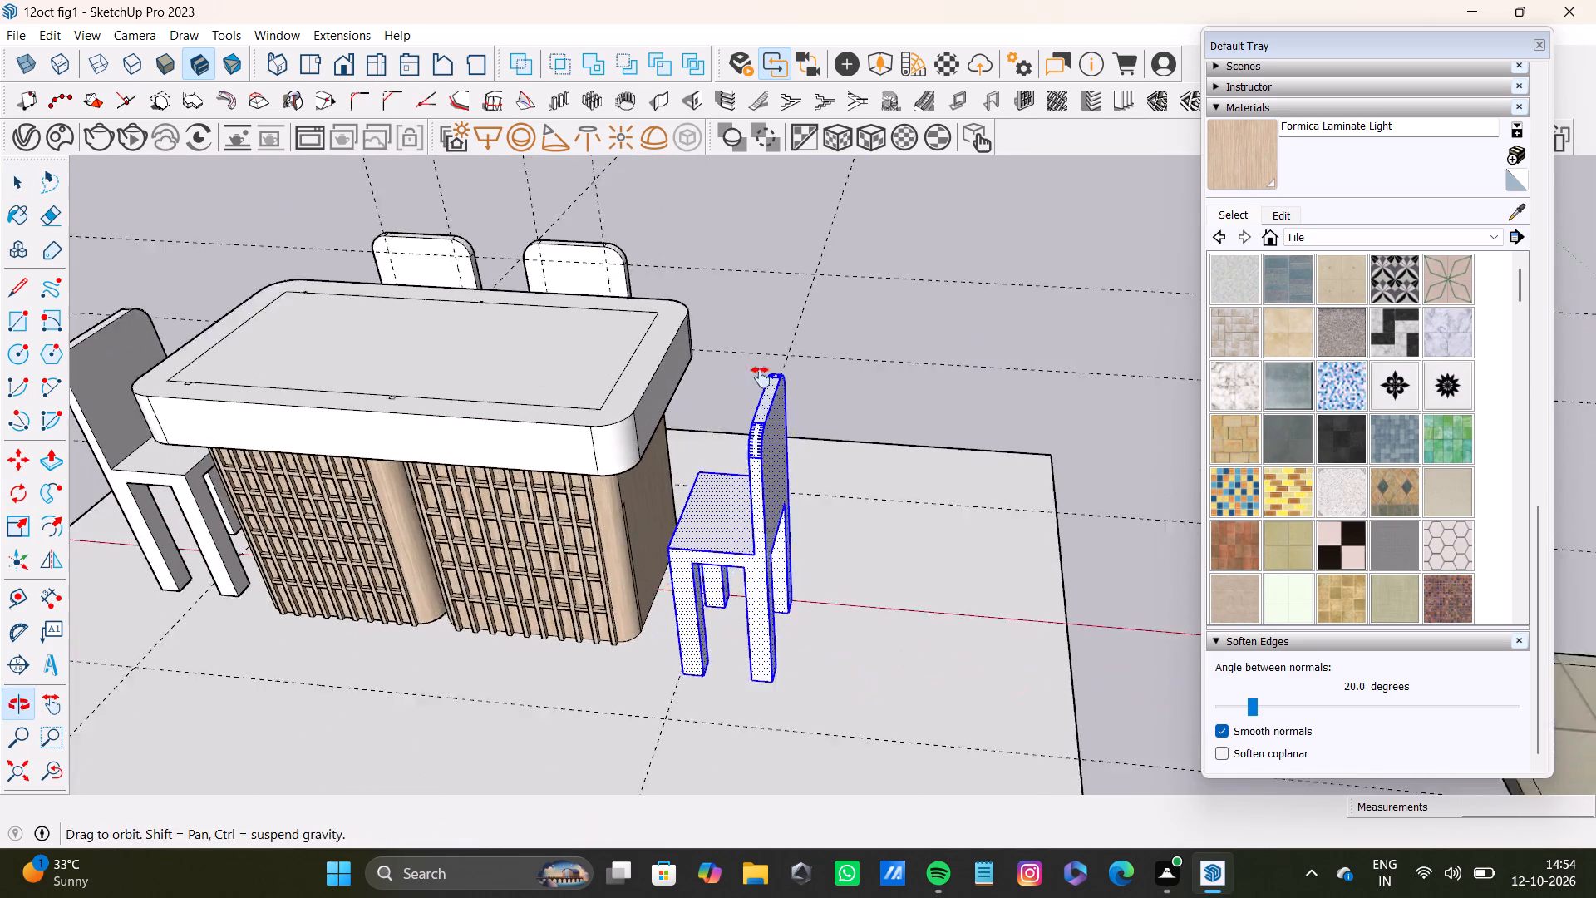
pyautogui.keyDown('shift'); pyautogui.moveTo(761, 377); pyautogui.dragTo(759, 373, button='middle'); pyautogui.keyUp('shift')
pyautogui.scroll(3, 718, 442)
pyautogui.moveTo(713, 456); pyautogui.dragTo(1081, 456, button='middle')
pyautogui.scroll(8, 771, 518)
pyautogui.moveTo(770, 517); pyautogui.dragTo(670, 517, button='middle')
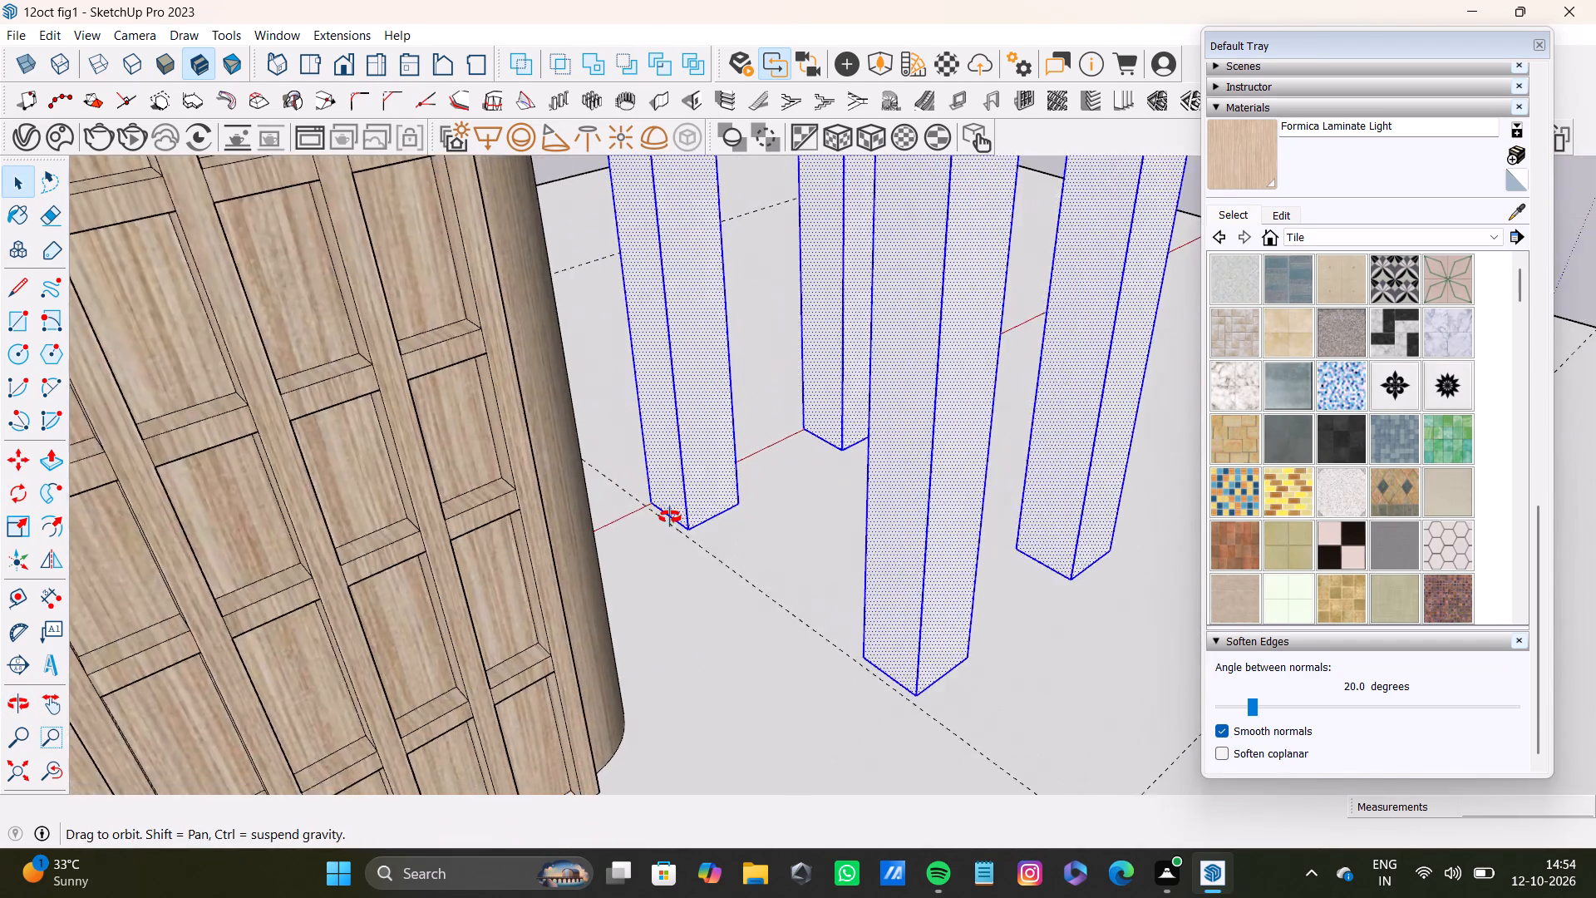
pyautogui.moveTo(670, 517); pyautogui.dragTo(664, 520, button='middle')
pyautogui.press('m')
pyautogui.scroll(4, 663, 521)
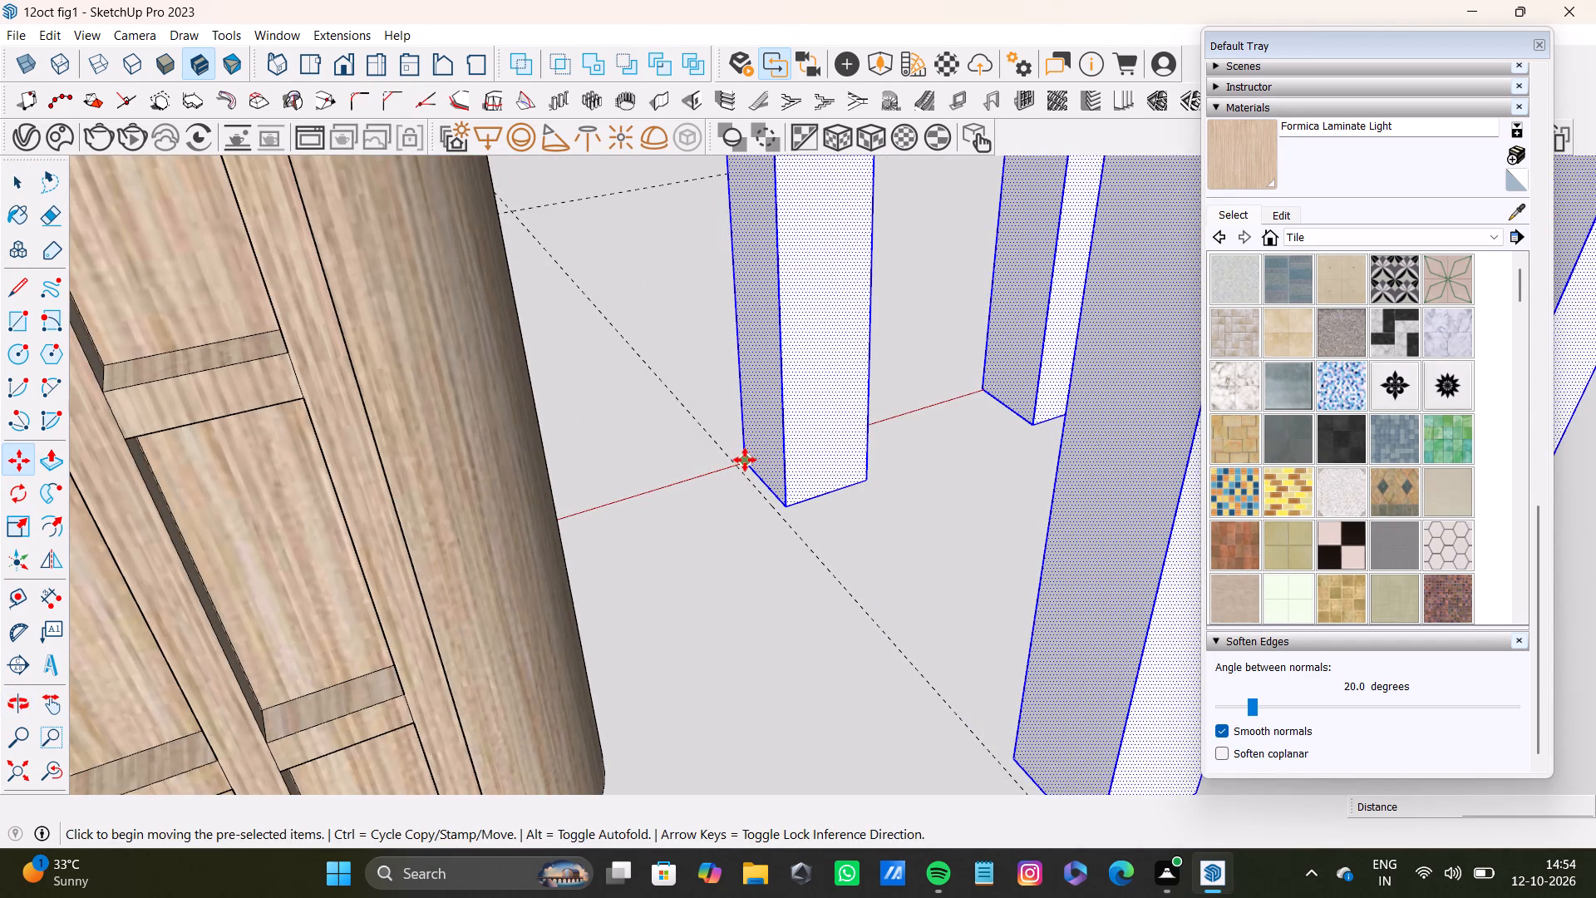
pyautogui.click(745, 460)
pyautogui.click(581, 332)
# Move the rotated chair about 3 3/16" closer to the table's end and deselect it.
pyautogui.scroll(-9, 647, 437)
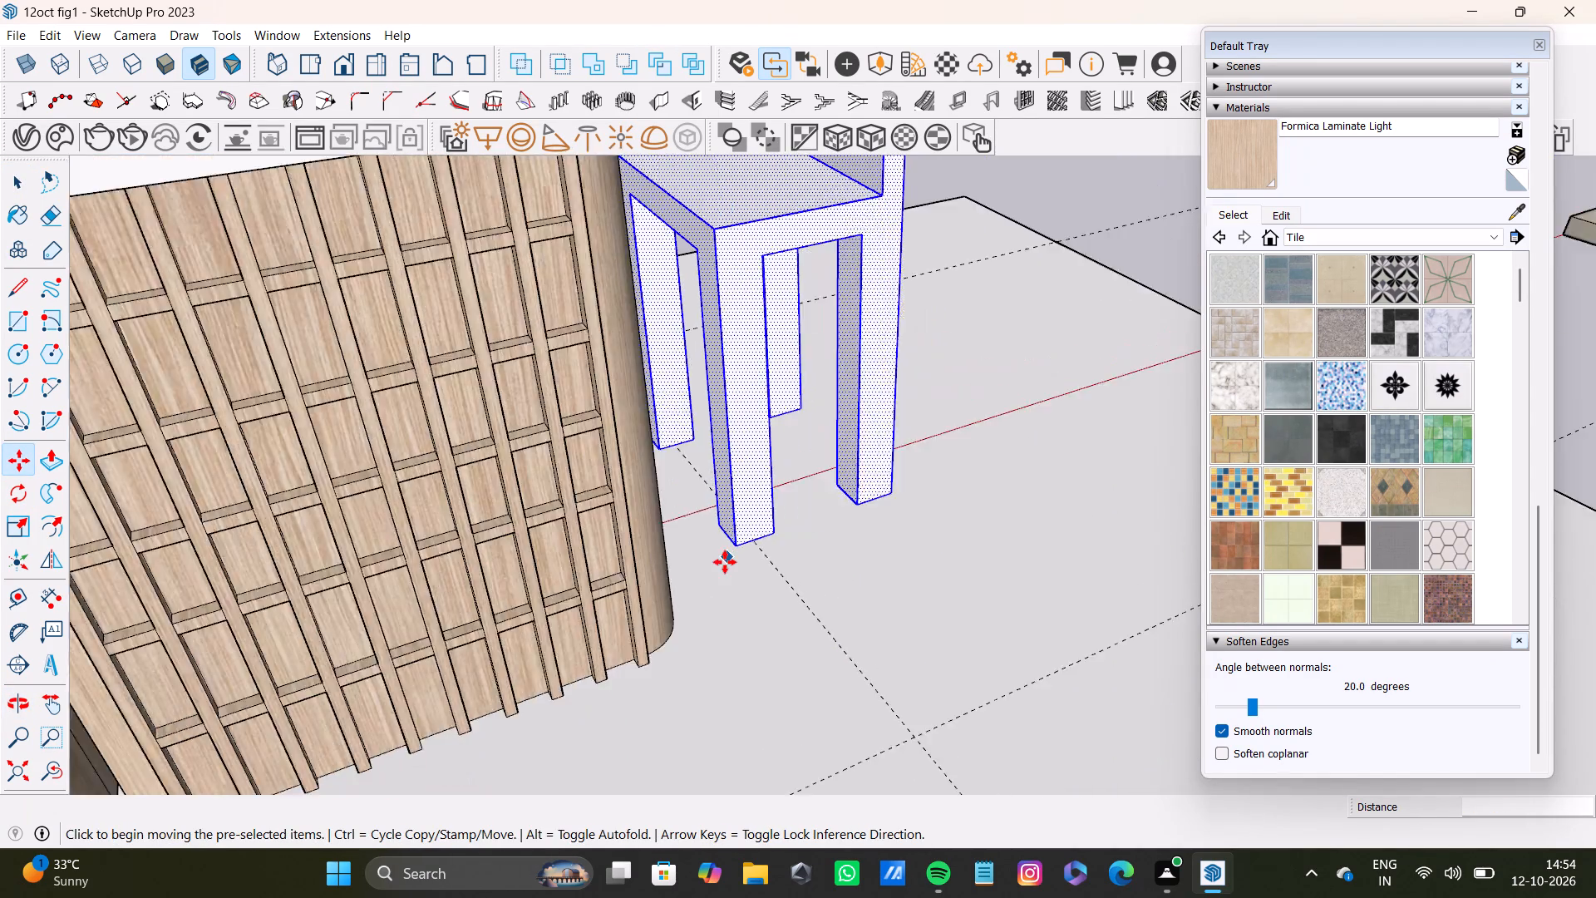
pyautogui.scroll(-6, 725, 562)
pyautogui.moveTo(798, 572); pyautogui.dragTo(675, 497, button='middle')
pyautogui.scroll(-5, 647, 521)
pyautogui.keyDown('shift'); pyautogui.moveTo(654, 526); pyautogui.dragTo(780, 523, button='middle'); pyautogui.keyUp('shift')
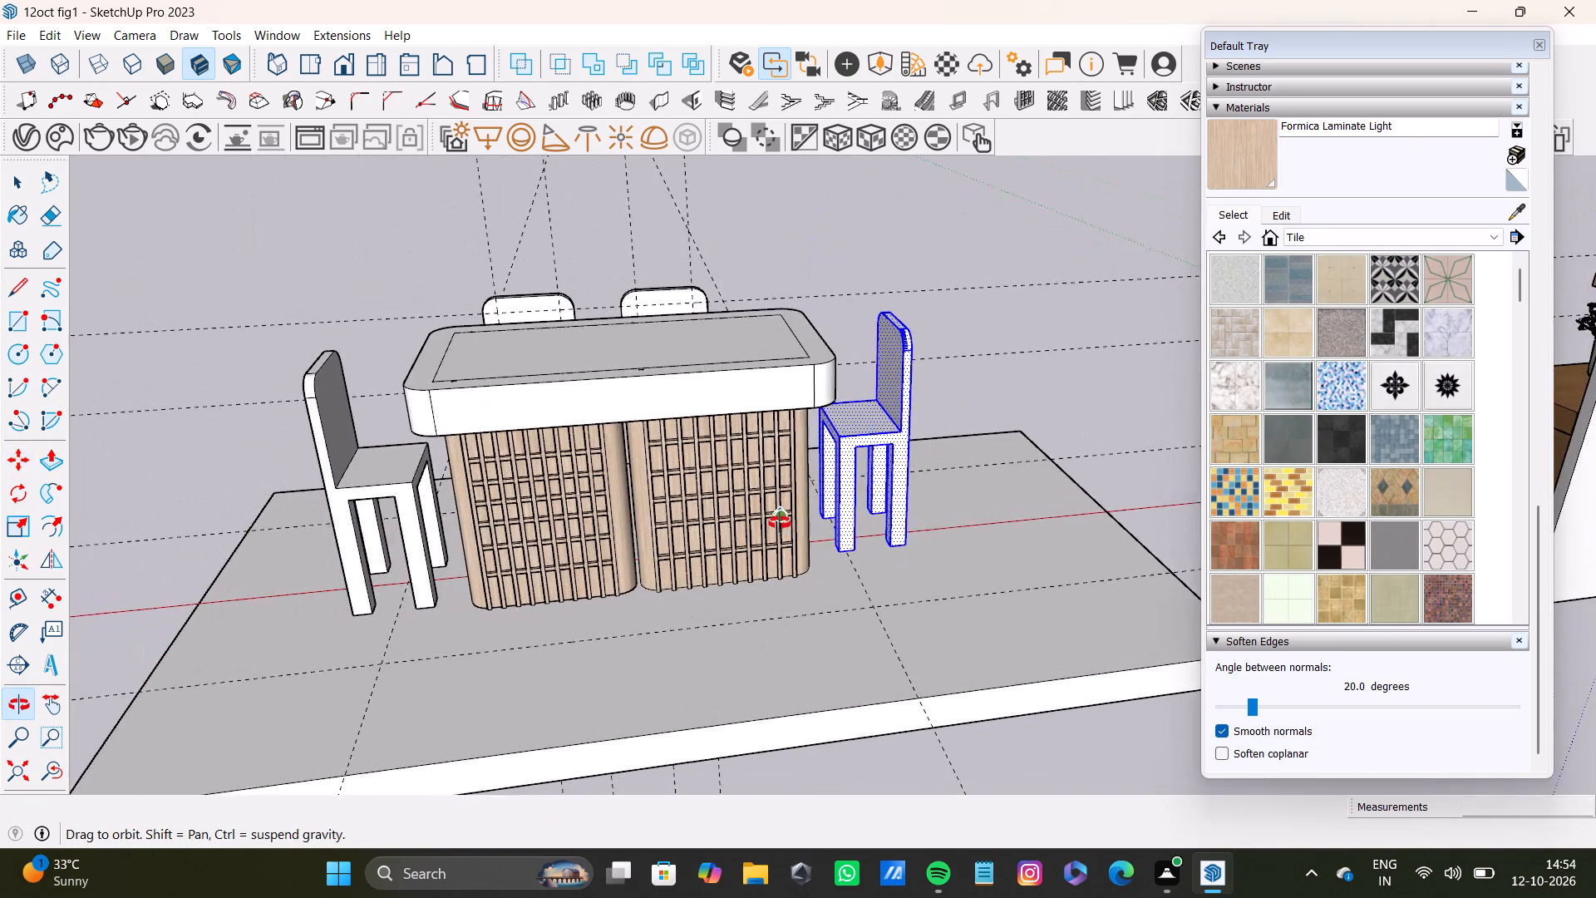
pyautogui.keyDown('shift'); pyautogui.moveTo(780, 523); pyautogui.dragTo(790, 567, button='middle'); pyautogui.keyUp('shift')
pyautogui.scroll(12, 834, 510)
pyautogui.click(809, 516)
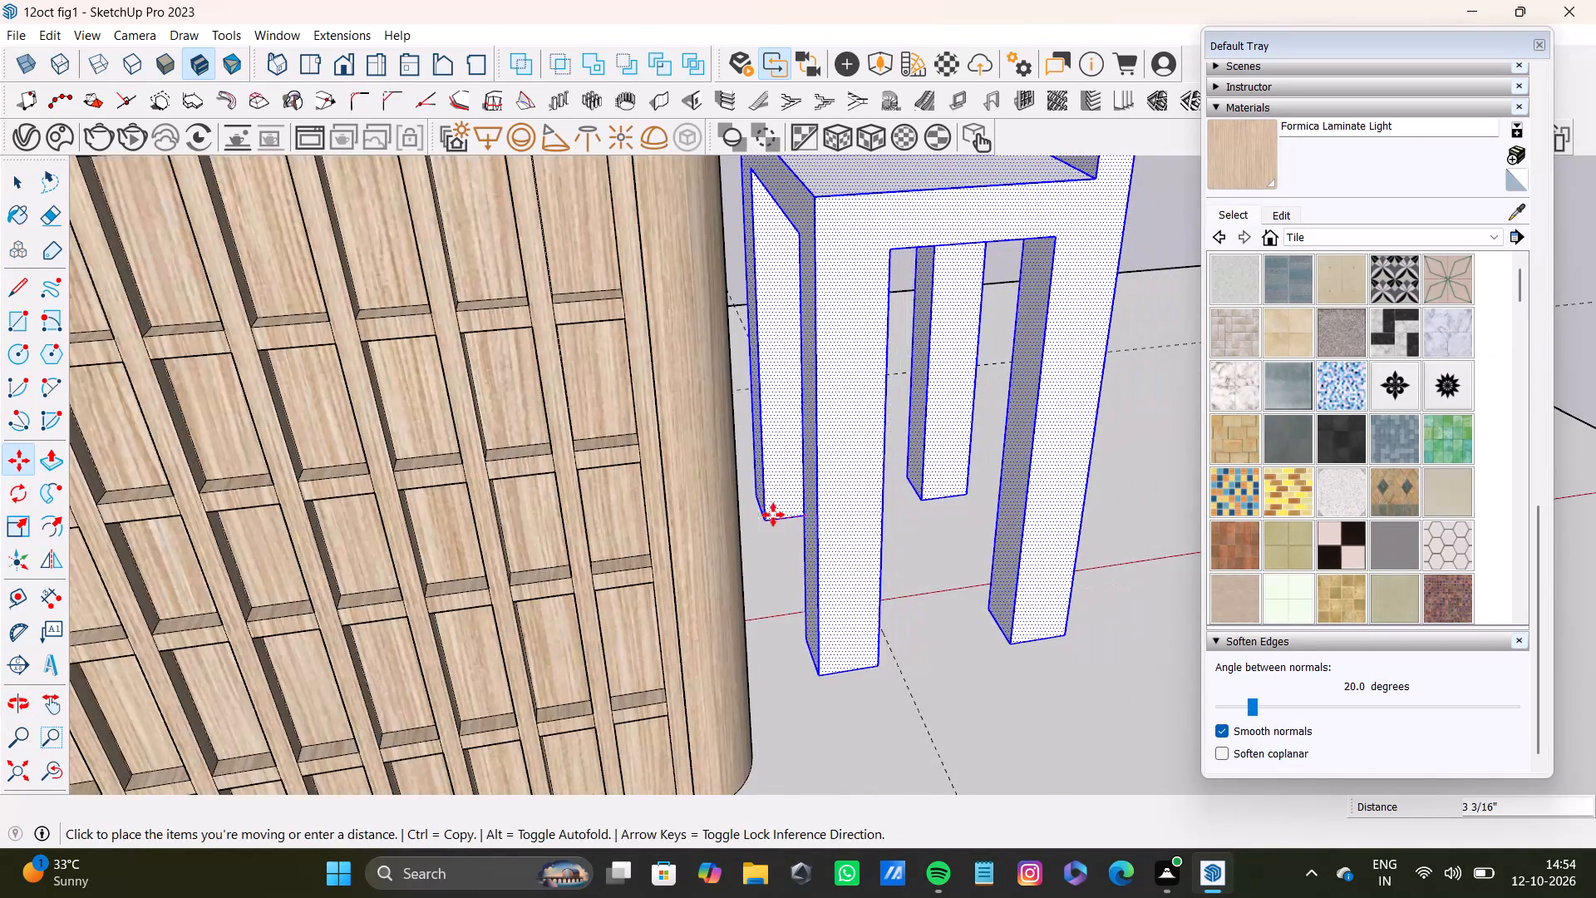
pyautogui.click(775, 516)
pyautogui.scroll(-14, 899, 570)
pyautogui.moveTo(878, 583); pyautogui.dragTo(945, 343, button='middle')
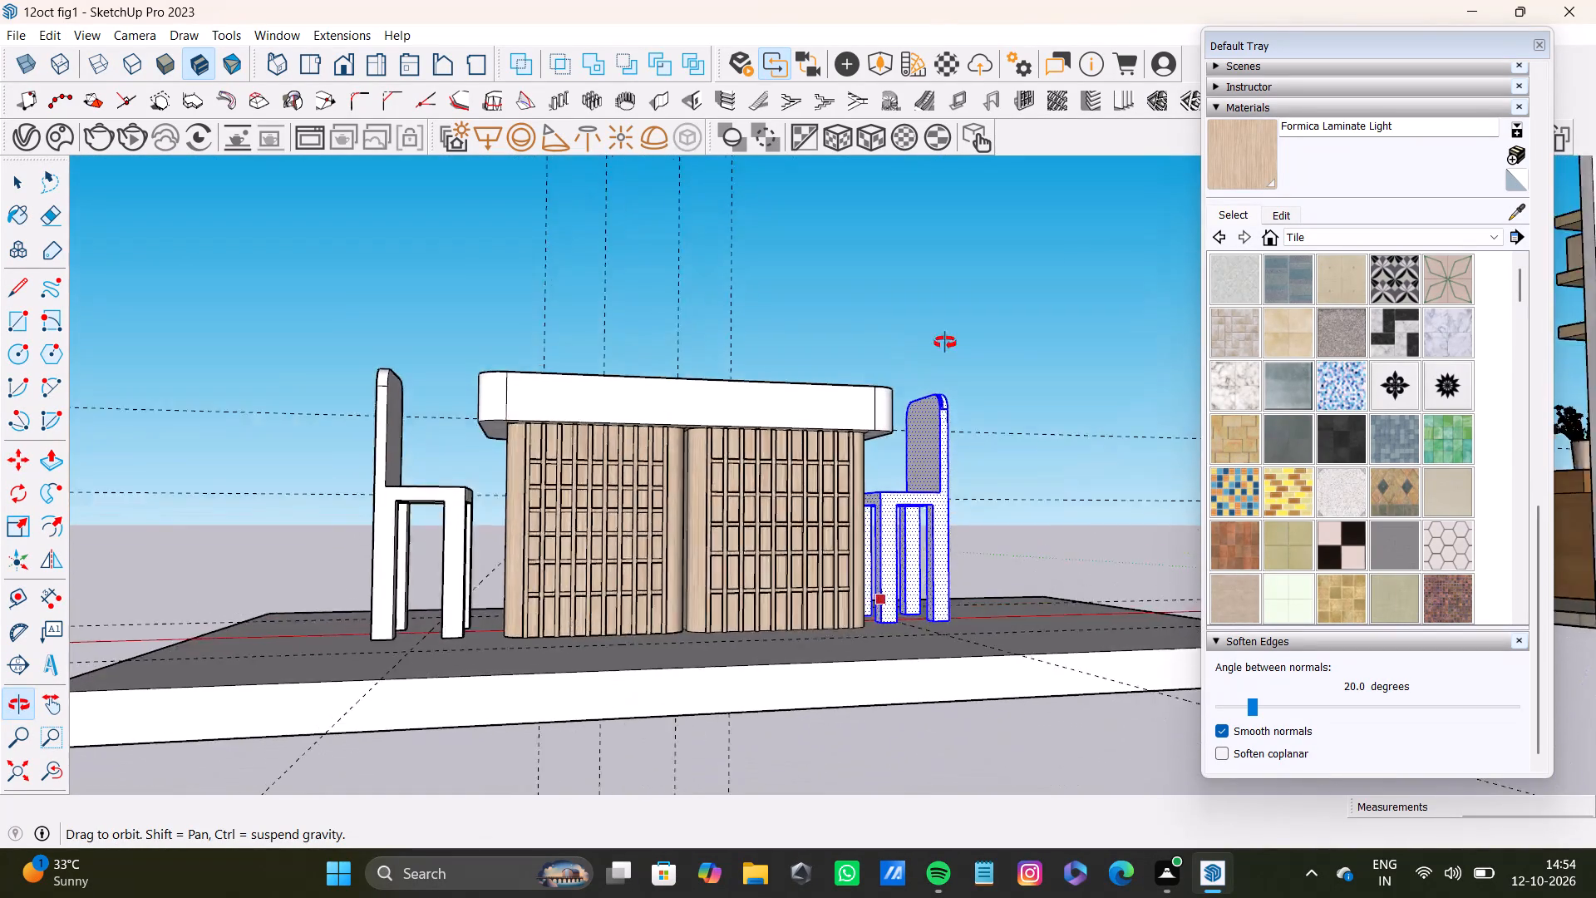
pyautogui.moveTo(945, 343); pyautogui.dragTo(495, 598, button='middle')
pyautogui.press('space')
pyautogui.click(1006, 300)
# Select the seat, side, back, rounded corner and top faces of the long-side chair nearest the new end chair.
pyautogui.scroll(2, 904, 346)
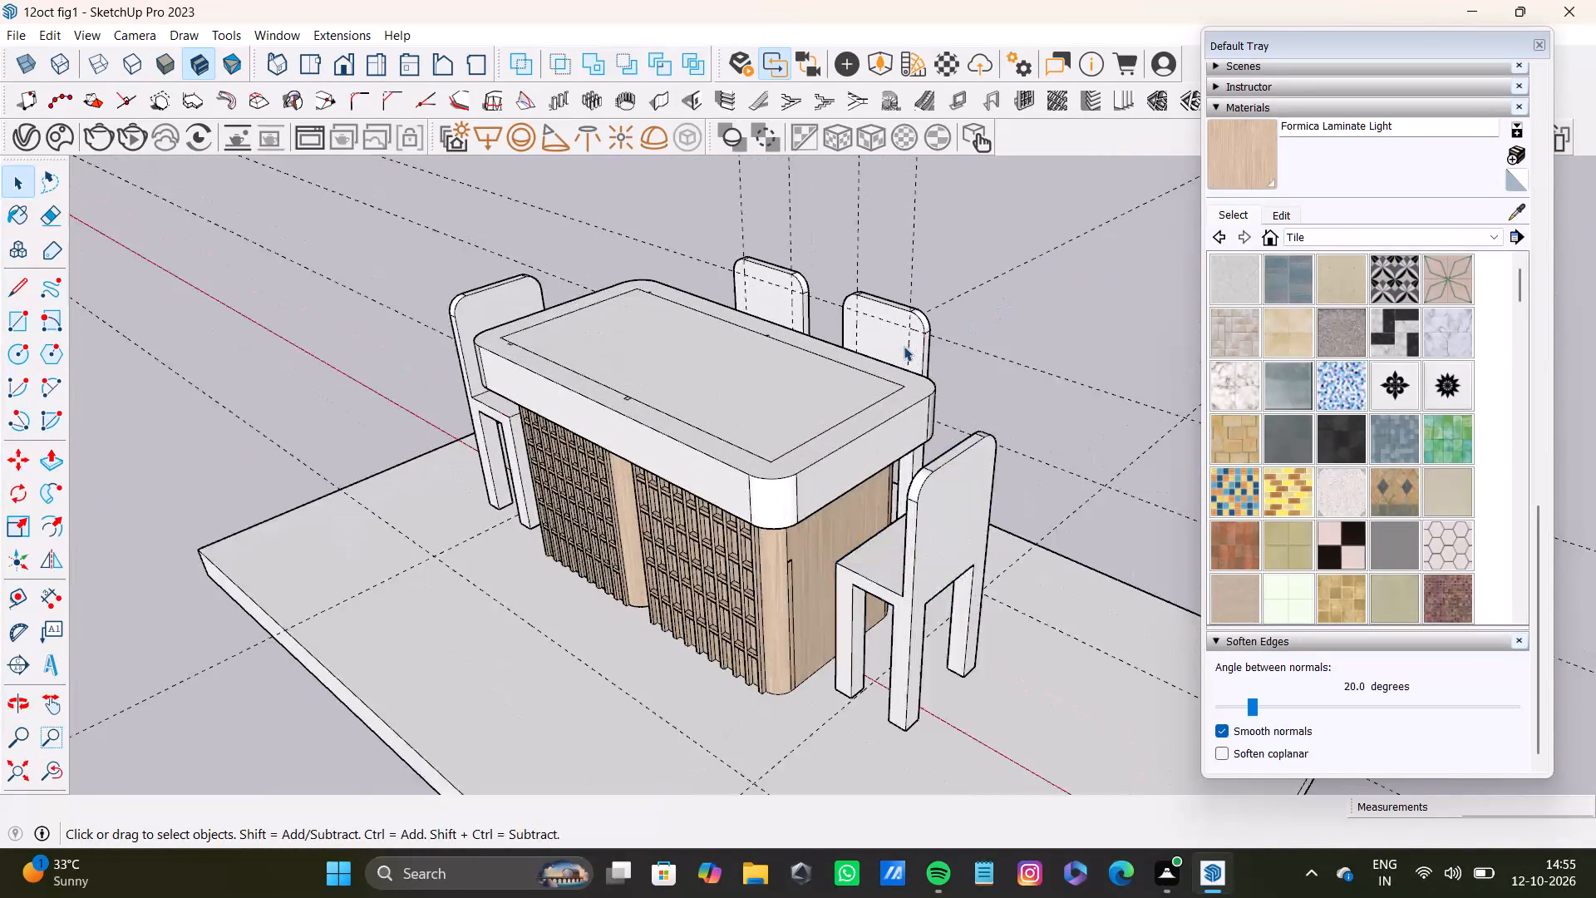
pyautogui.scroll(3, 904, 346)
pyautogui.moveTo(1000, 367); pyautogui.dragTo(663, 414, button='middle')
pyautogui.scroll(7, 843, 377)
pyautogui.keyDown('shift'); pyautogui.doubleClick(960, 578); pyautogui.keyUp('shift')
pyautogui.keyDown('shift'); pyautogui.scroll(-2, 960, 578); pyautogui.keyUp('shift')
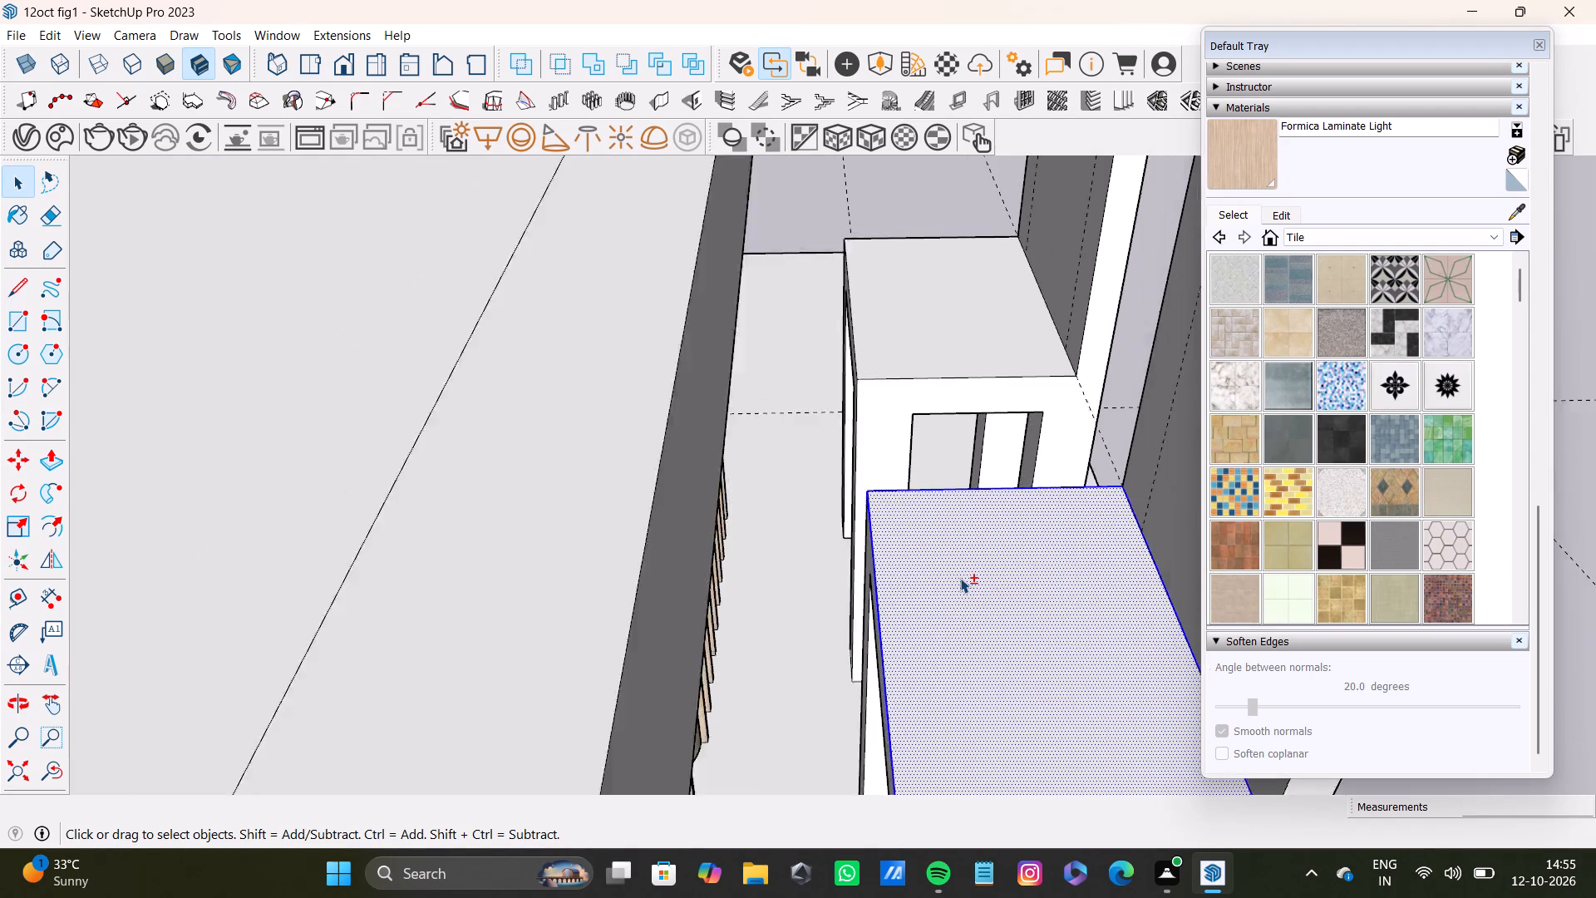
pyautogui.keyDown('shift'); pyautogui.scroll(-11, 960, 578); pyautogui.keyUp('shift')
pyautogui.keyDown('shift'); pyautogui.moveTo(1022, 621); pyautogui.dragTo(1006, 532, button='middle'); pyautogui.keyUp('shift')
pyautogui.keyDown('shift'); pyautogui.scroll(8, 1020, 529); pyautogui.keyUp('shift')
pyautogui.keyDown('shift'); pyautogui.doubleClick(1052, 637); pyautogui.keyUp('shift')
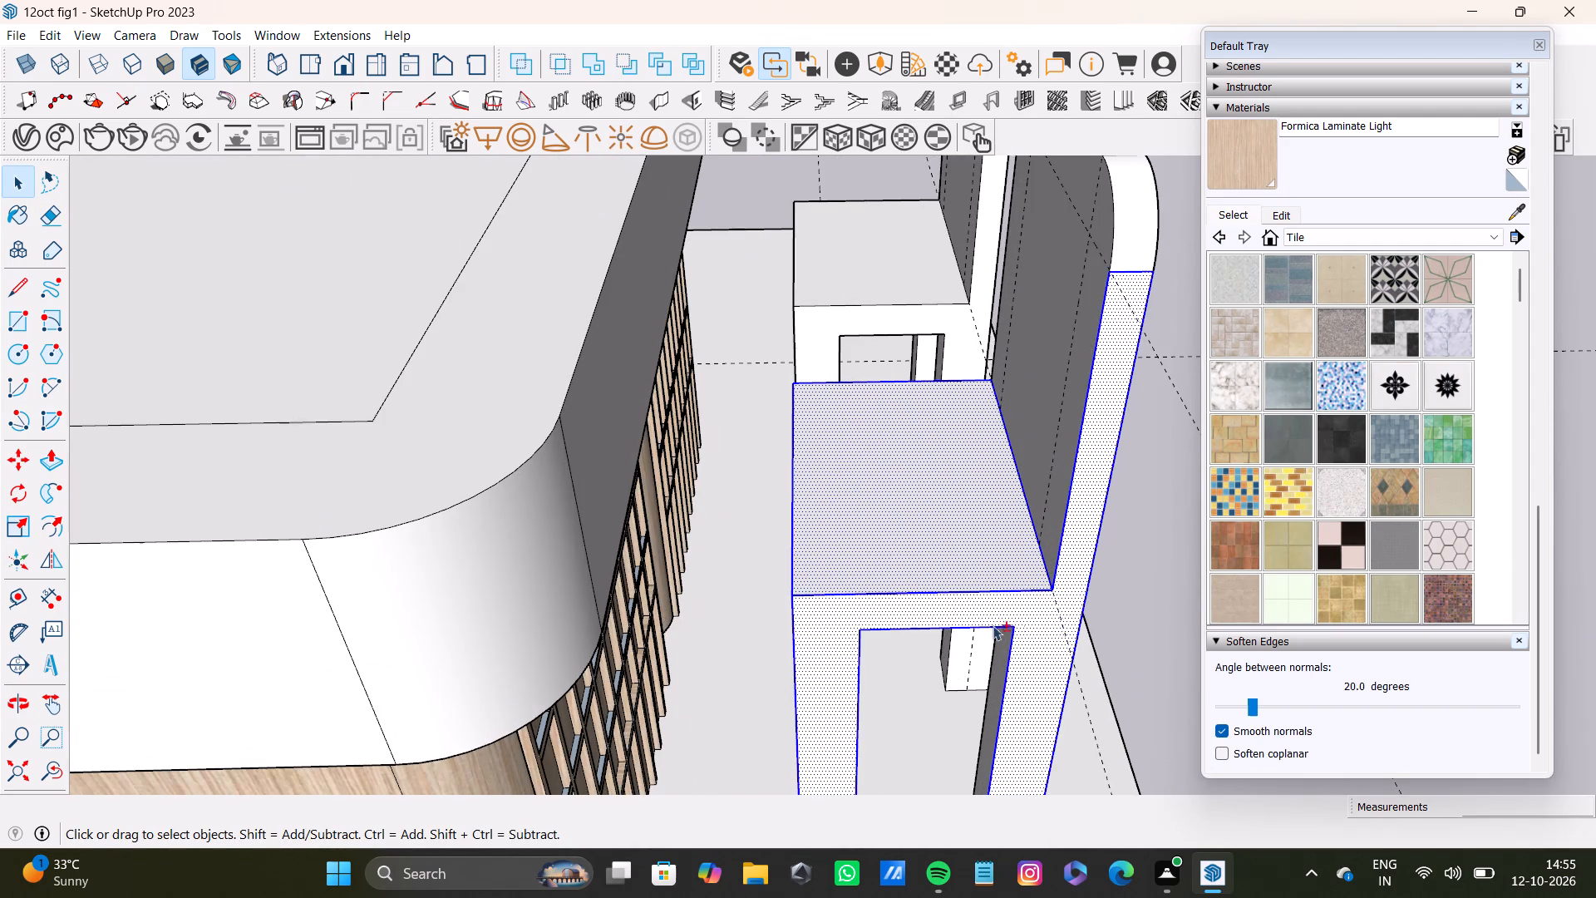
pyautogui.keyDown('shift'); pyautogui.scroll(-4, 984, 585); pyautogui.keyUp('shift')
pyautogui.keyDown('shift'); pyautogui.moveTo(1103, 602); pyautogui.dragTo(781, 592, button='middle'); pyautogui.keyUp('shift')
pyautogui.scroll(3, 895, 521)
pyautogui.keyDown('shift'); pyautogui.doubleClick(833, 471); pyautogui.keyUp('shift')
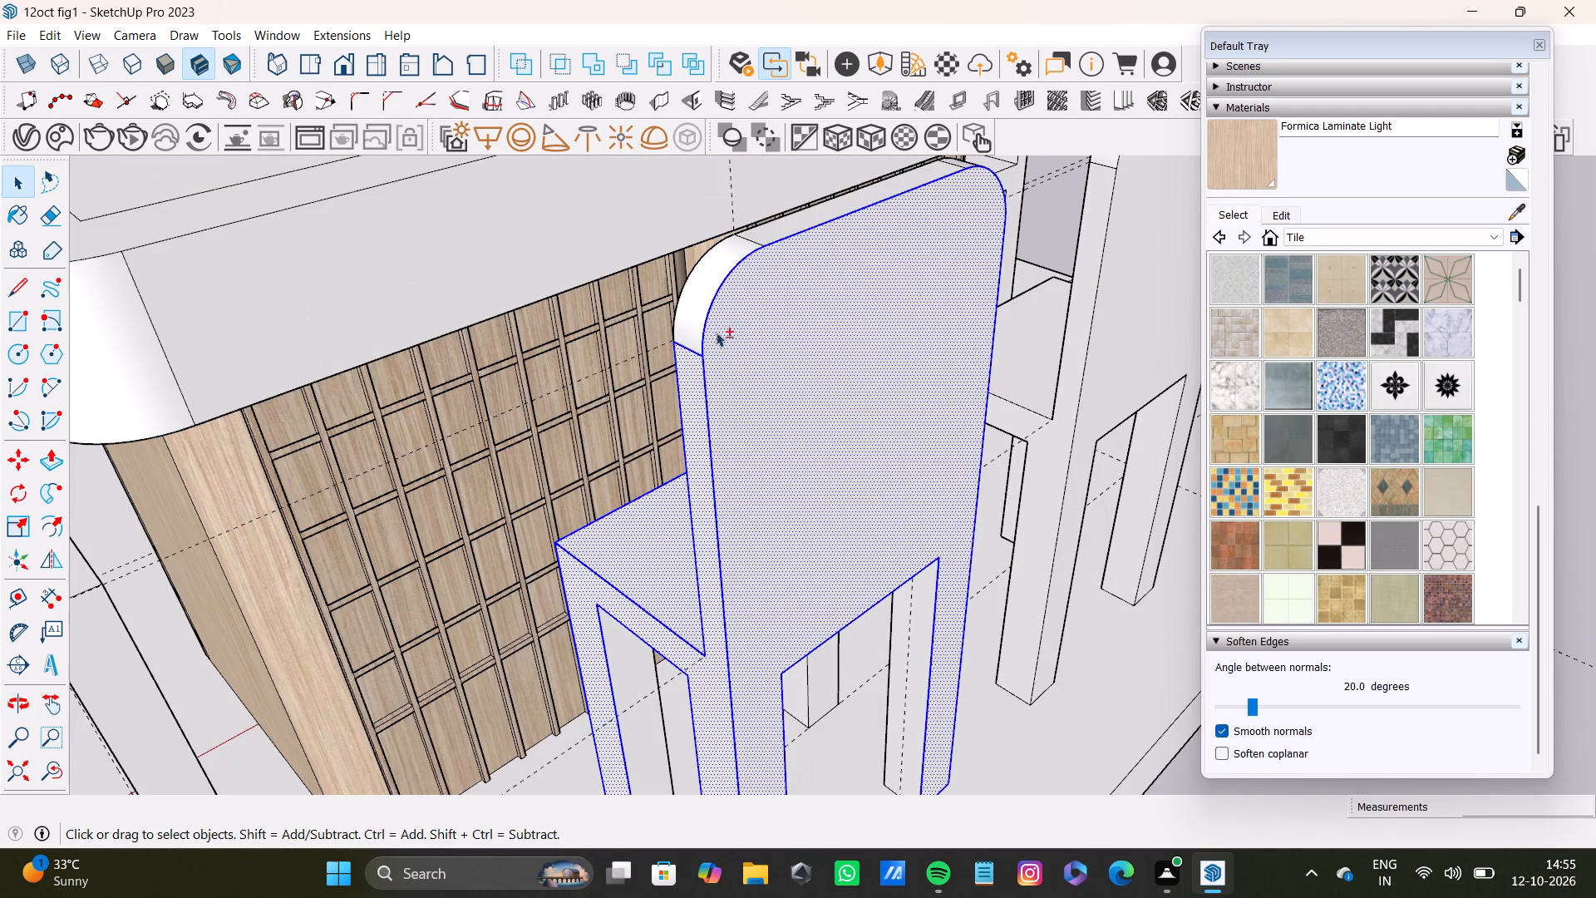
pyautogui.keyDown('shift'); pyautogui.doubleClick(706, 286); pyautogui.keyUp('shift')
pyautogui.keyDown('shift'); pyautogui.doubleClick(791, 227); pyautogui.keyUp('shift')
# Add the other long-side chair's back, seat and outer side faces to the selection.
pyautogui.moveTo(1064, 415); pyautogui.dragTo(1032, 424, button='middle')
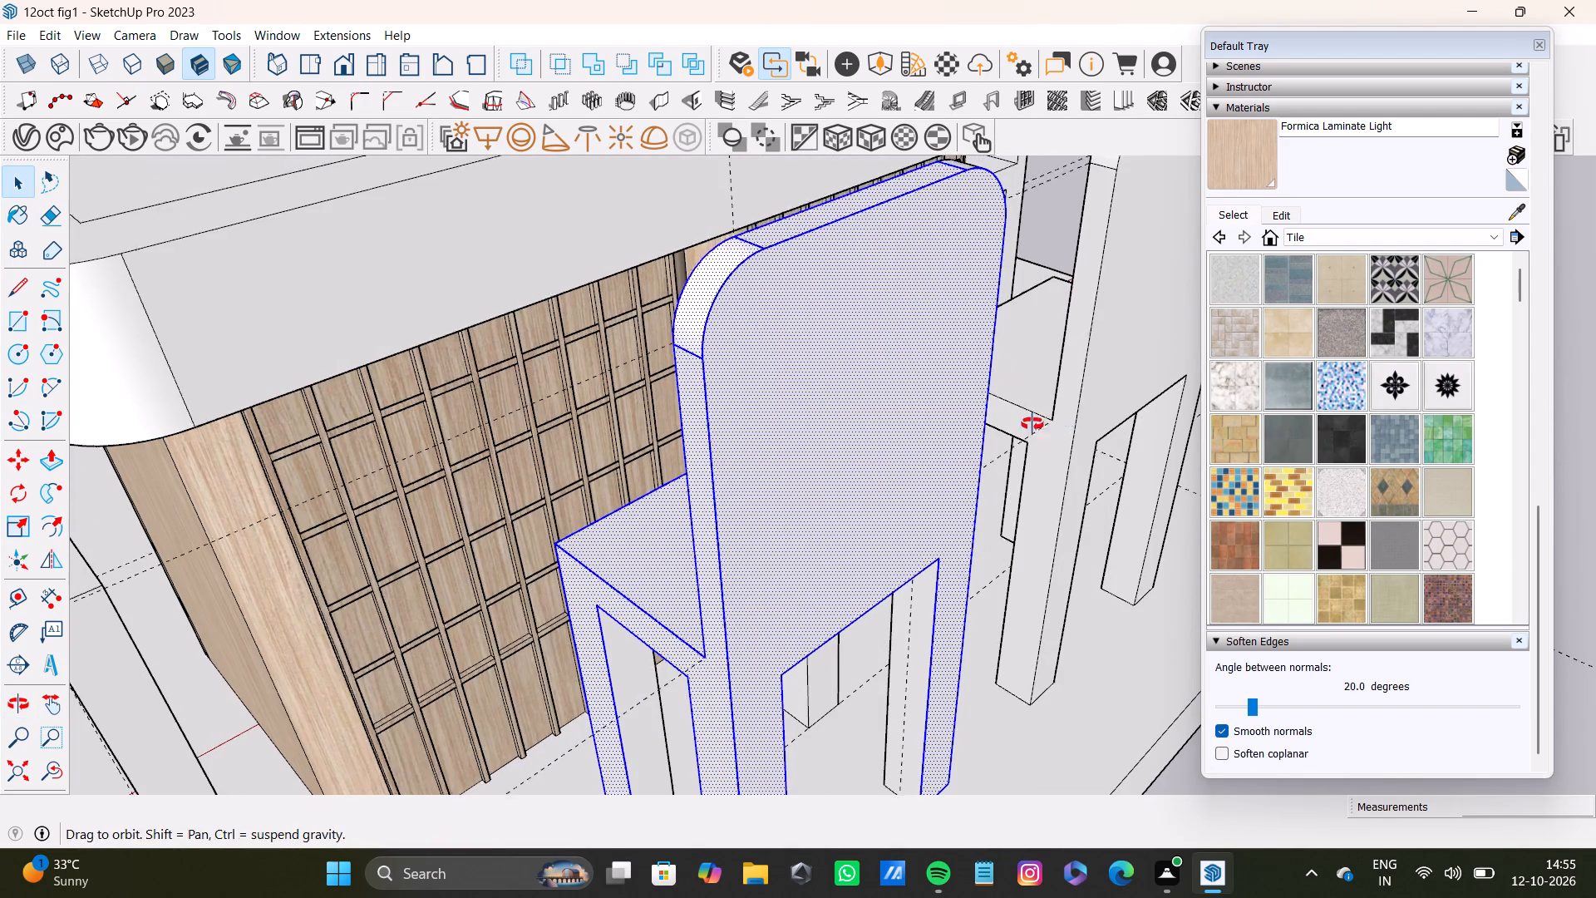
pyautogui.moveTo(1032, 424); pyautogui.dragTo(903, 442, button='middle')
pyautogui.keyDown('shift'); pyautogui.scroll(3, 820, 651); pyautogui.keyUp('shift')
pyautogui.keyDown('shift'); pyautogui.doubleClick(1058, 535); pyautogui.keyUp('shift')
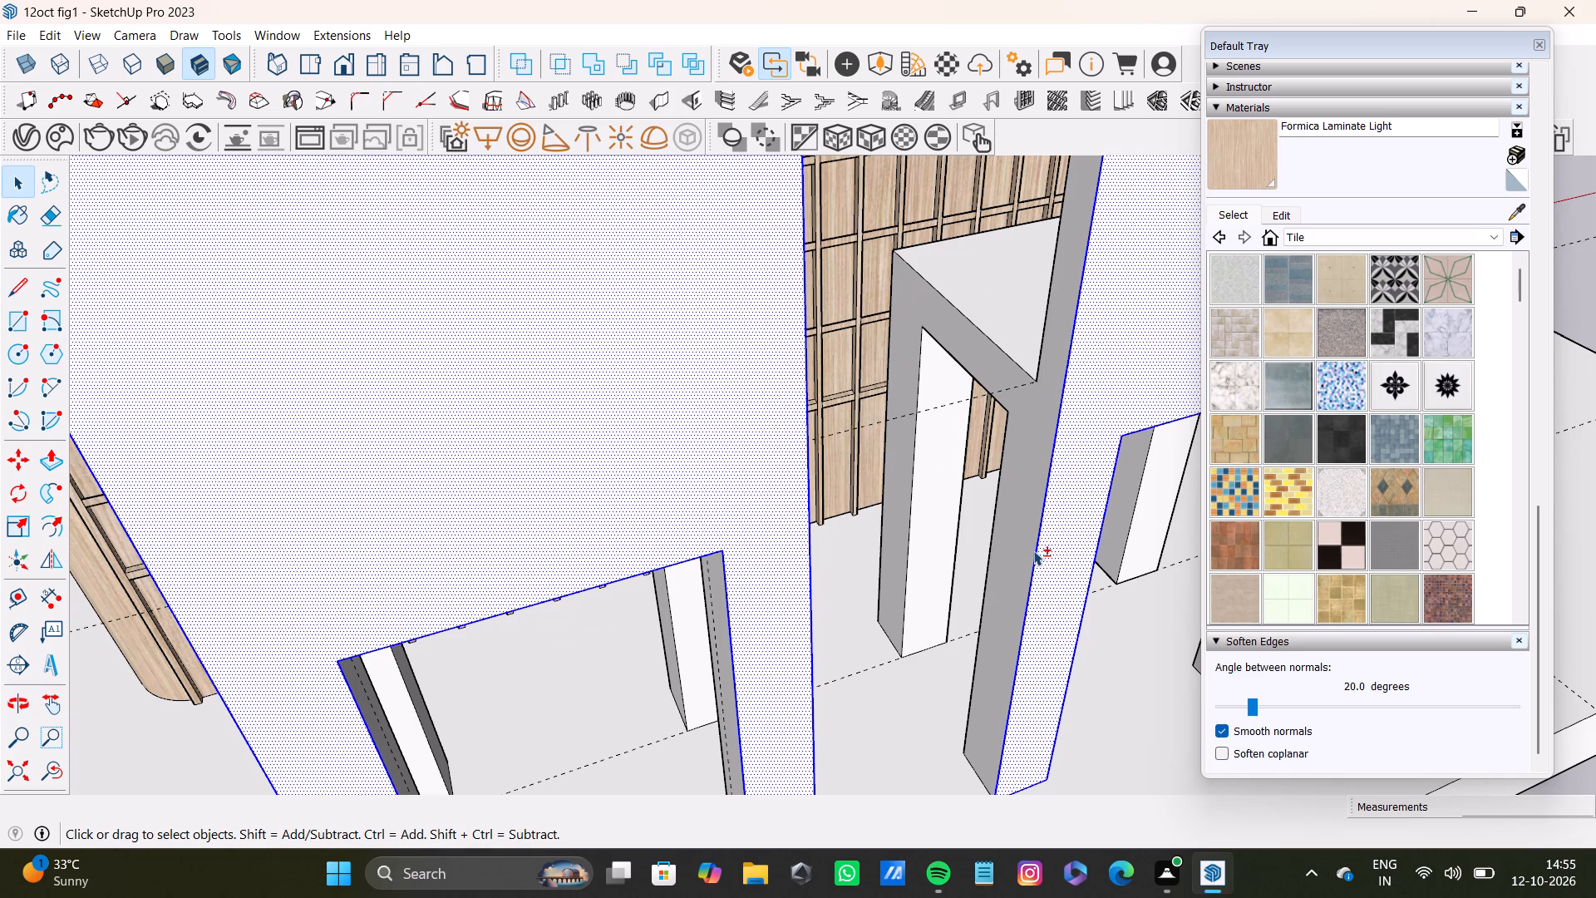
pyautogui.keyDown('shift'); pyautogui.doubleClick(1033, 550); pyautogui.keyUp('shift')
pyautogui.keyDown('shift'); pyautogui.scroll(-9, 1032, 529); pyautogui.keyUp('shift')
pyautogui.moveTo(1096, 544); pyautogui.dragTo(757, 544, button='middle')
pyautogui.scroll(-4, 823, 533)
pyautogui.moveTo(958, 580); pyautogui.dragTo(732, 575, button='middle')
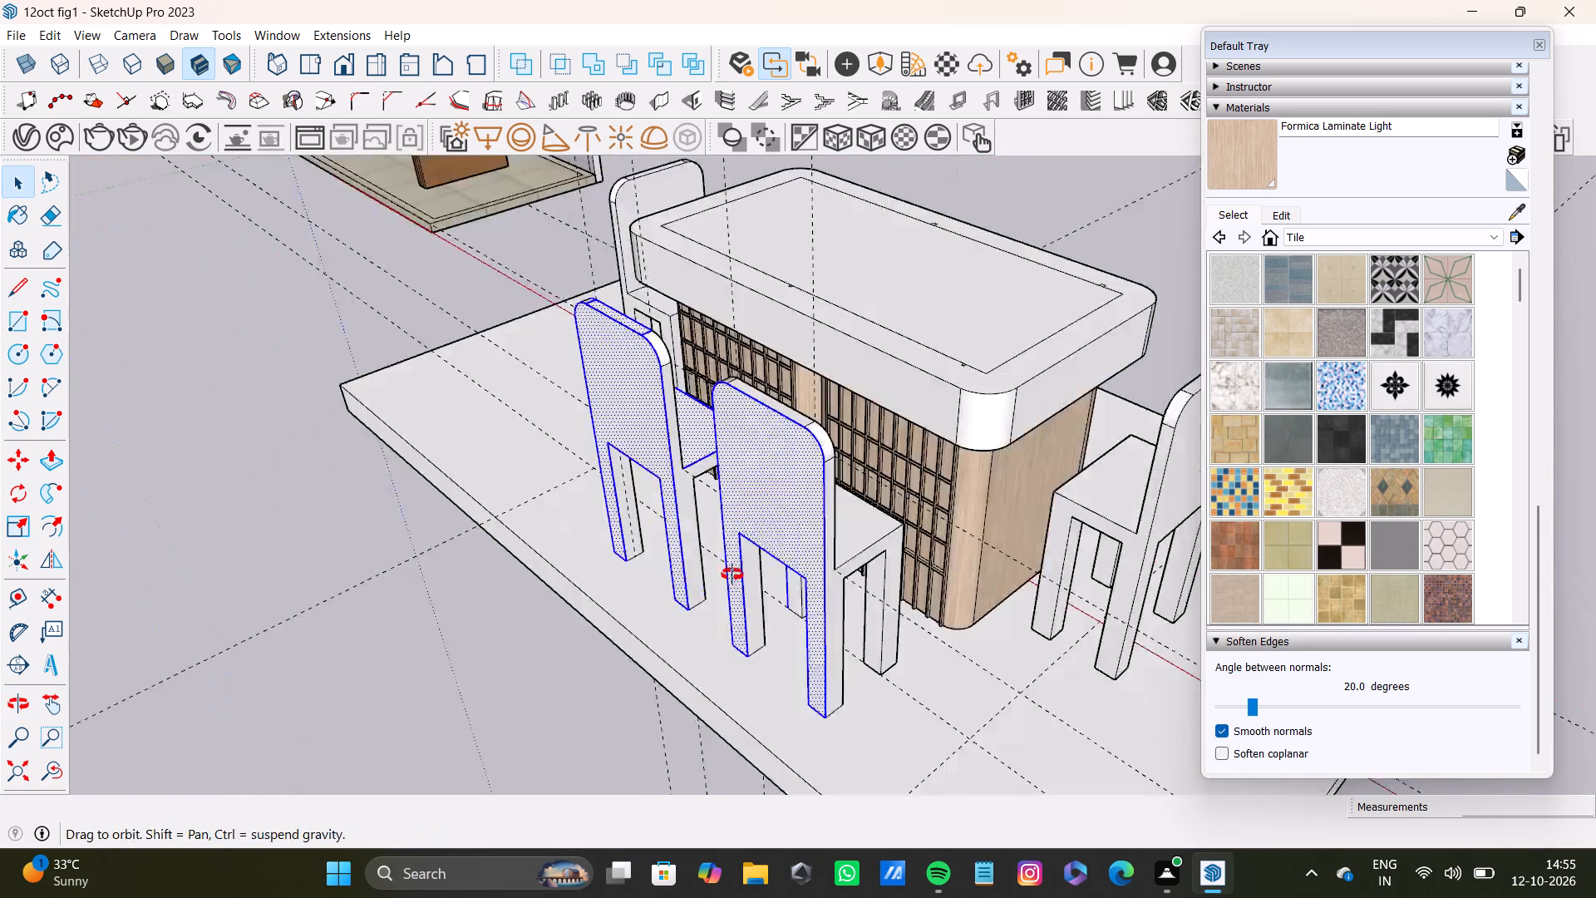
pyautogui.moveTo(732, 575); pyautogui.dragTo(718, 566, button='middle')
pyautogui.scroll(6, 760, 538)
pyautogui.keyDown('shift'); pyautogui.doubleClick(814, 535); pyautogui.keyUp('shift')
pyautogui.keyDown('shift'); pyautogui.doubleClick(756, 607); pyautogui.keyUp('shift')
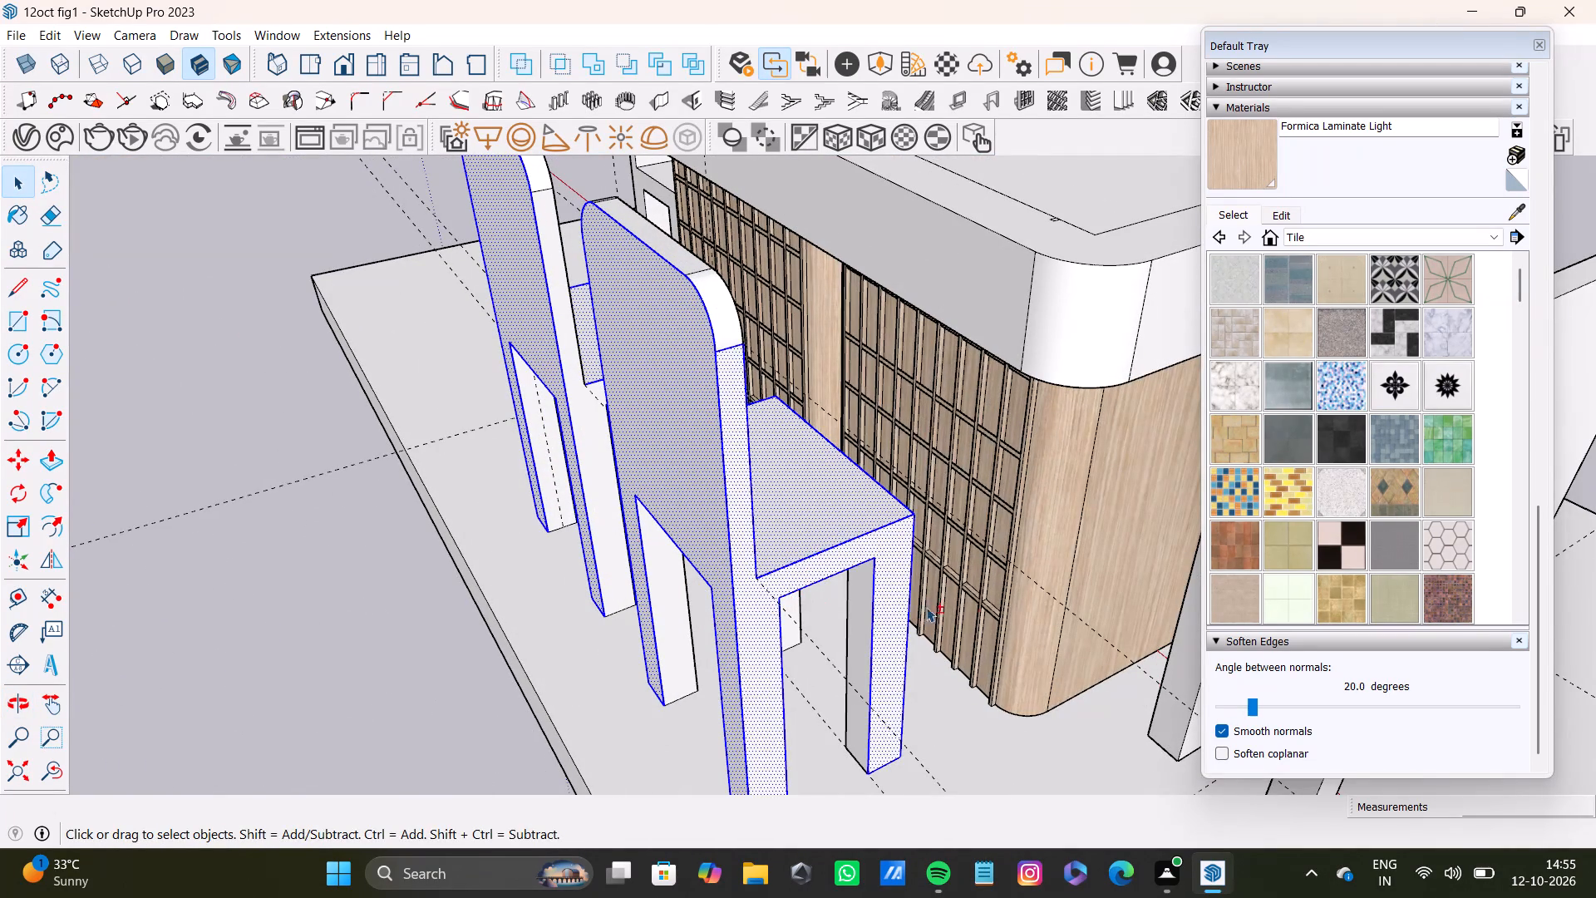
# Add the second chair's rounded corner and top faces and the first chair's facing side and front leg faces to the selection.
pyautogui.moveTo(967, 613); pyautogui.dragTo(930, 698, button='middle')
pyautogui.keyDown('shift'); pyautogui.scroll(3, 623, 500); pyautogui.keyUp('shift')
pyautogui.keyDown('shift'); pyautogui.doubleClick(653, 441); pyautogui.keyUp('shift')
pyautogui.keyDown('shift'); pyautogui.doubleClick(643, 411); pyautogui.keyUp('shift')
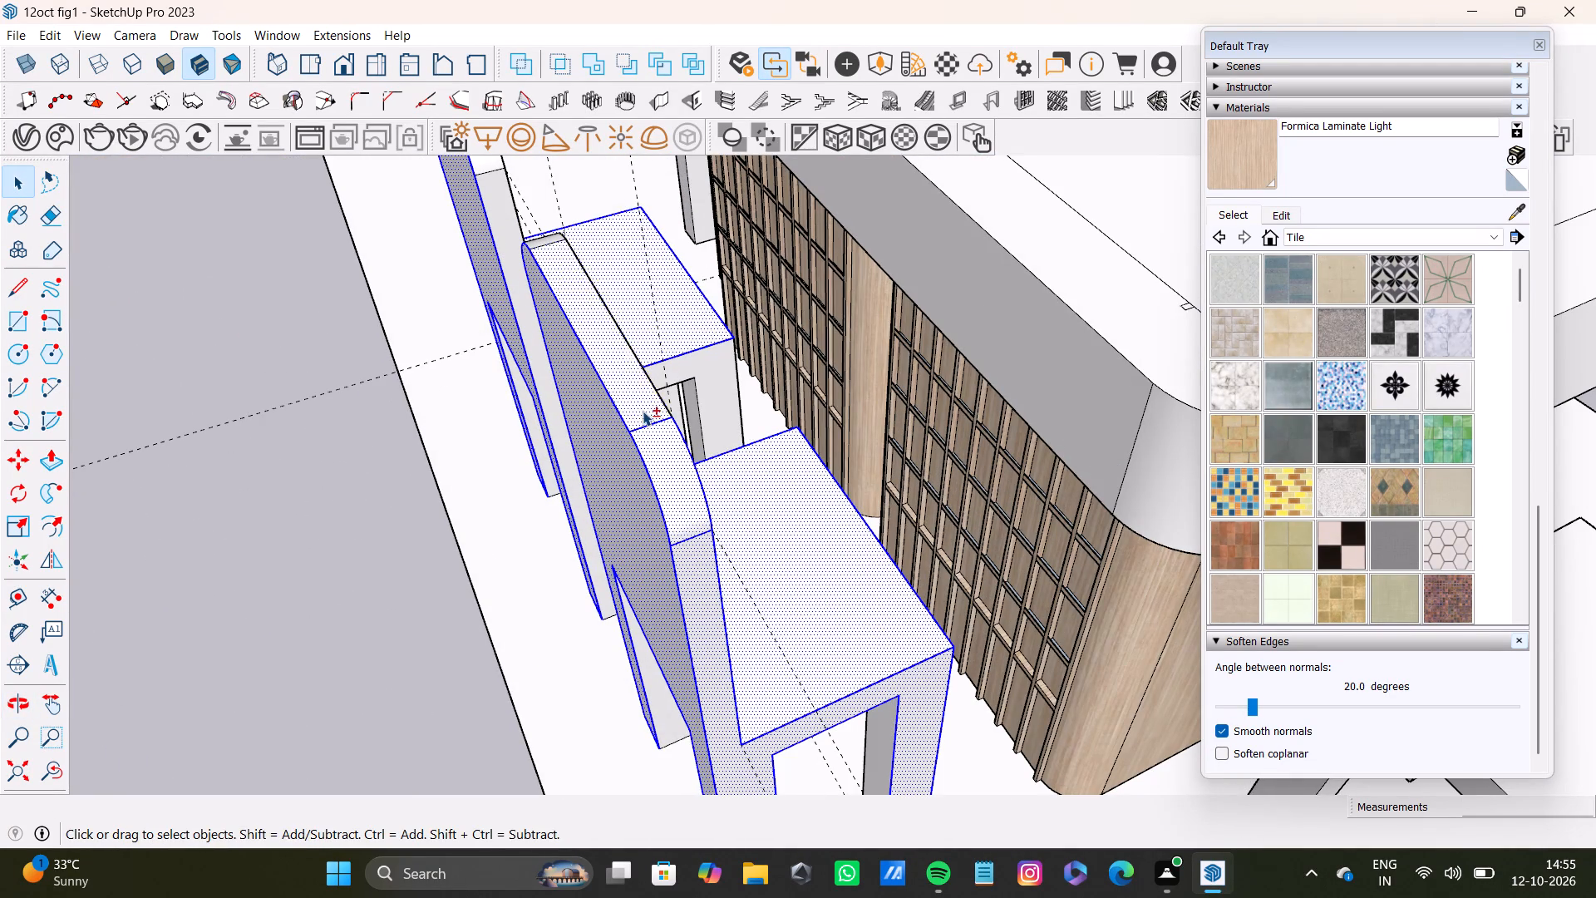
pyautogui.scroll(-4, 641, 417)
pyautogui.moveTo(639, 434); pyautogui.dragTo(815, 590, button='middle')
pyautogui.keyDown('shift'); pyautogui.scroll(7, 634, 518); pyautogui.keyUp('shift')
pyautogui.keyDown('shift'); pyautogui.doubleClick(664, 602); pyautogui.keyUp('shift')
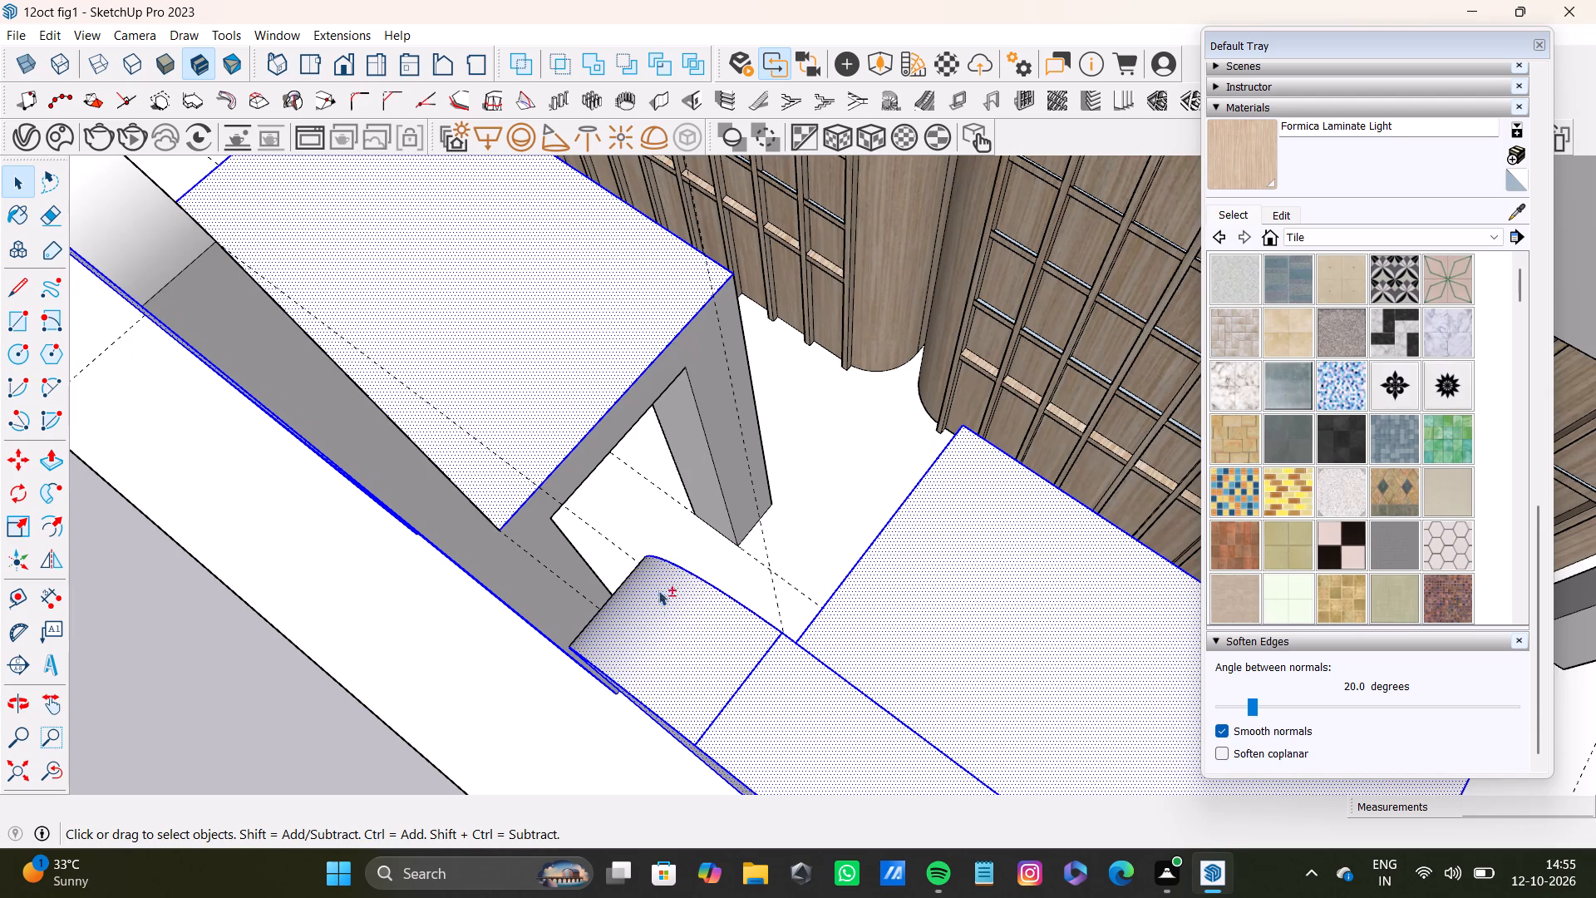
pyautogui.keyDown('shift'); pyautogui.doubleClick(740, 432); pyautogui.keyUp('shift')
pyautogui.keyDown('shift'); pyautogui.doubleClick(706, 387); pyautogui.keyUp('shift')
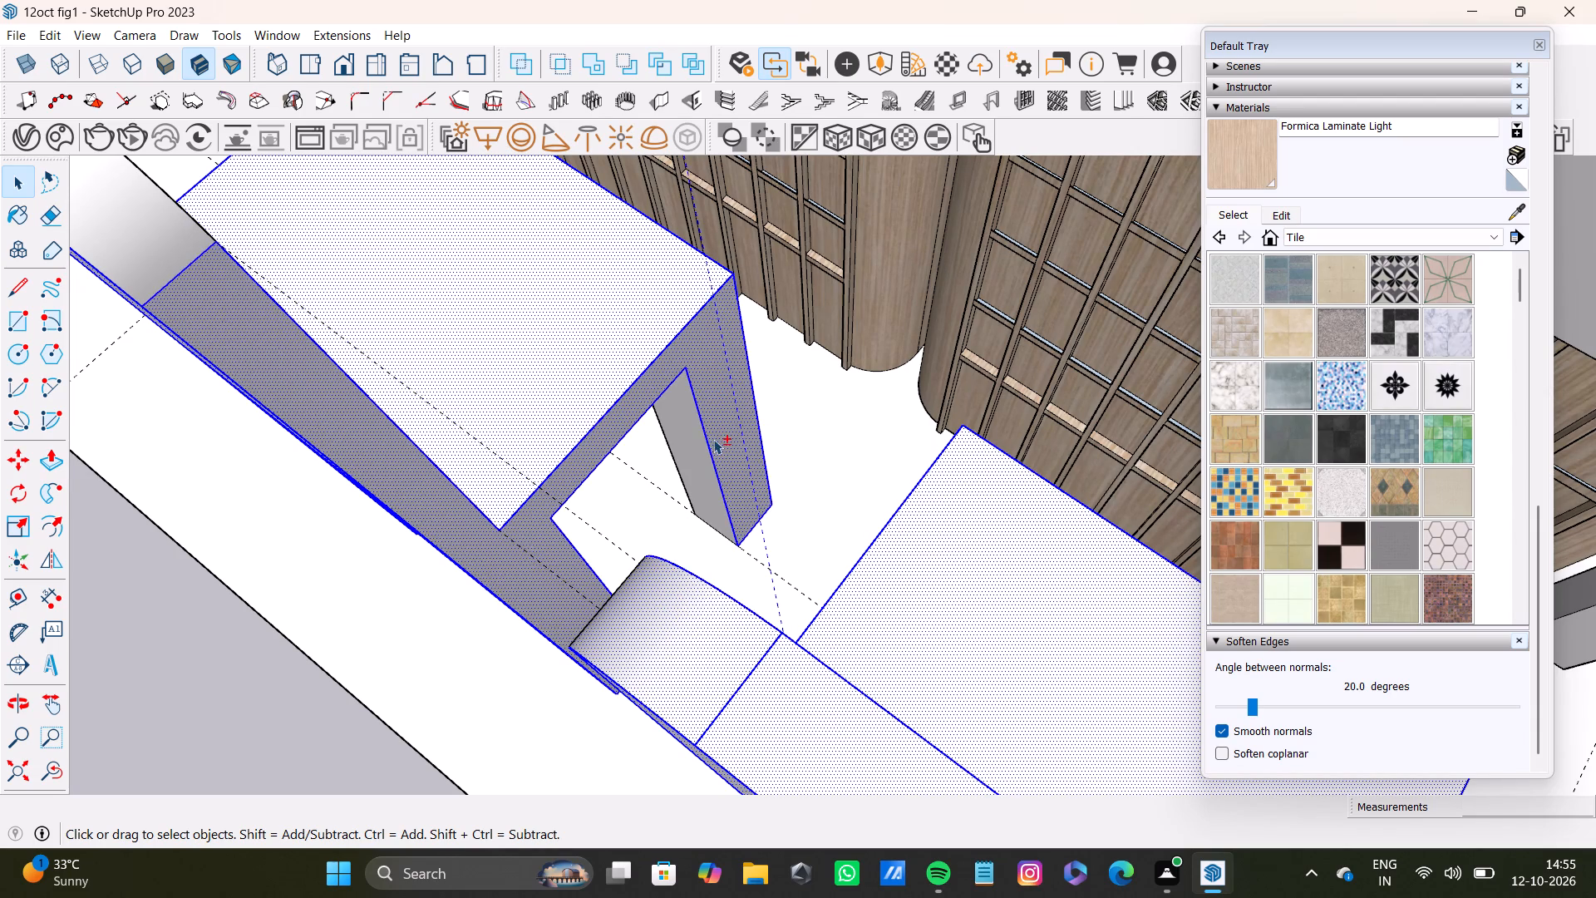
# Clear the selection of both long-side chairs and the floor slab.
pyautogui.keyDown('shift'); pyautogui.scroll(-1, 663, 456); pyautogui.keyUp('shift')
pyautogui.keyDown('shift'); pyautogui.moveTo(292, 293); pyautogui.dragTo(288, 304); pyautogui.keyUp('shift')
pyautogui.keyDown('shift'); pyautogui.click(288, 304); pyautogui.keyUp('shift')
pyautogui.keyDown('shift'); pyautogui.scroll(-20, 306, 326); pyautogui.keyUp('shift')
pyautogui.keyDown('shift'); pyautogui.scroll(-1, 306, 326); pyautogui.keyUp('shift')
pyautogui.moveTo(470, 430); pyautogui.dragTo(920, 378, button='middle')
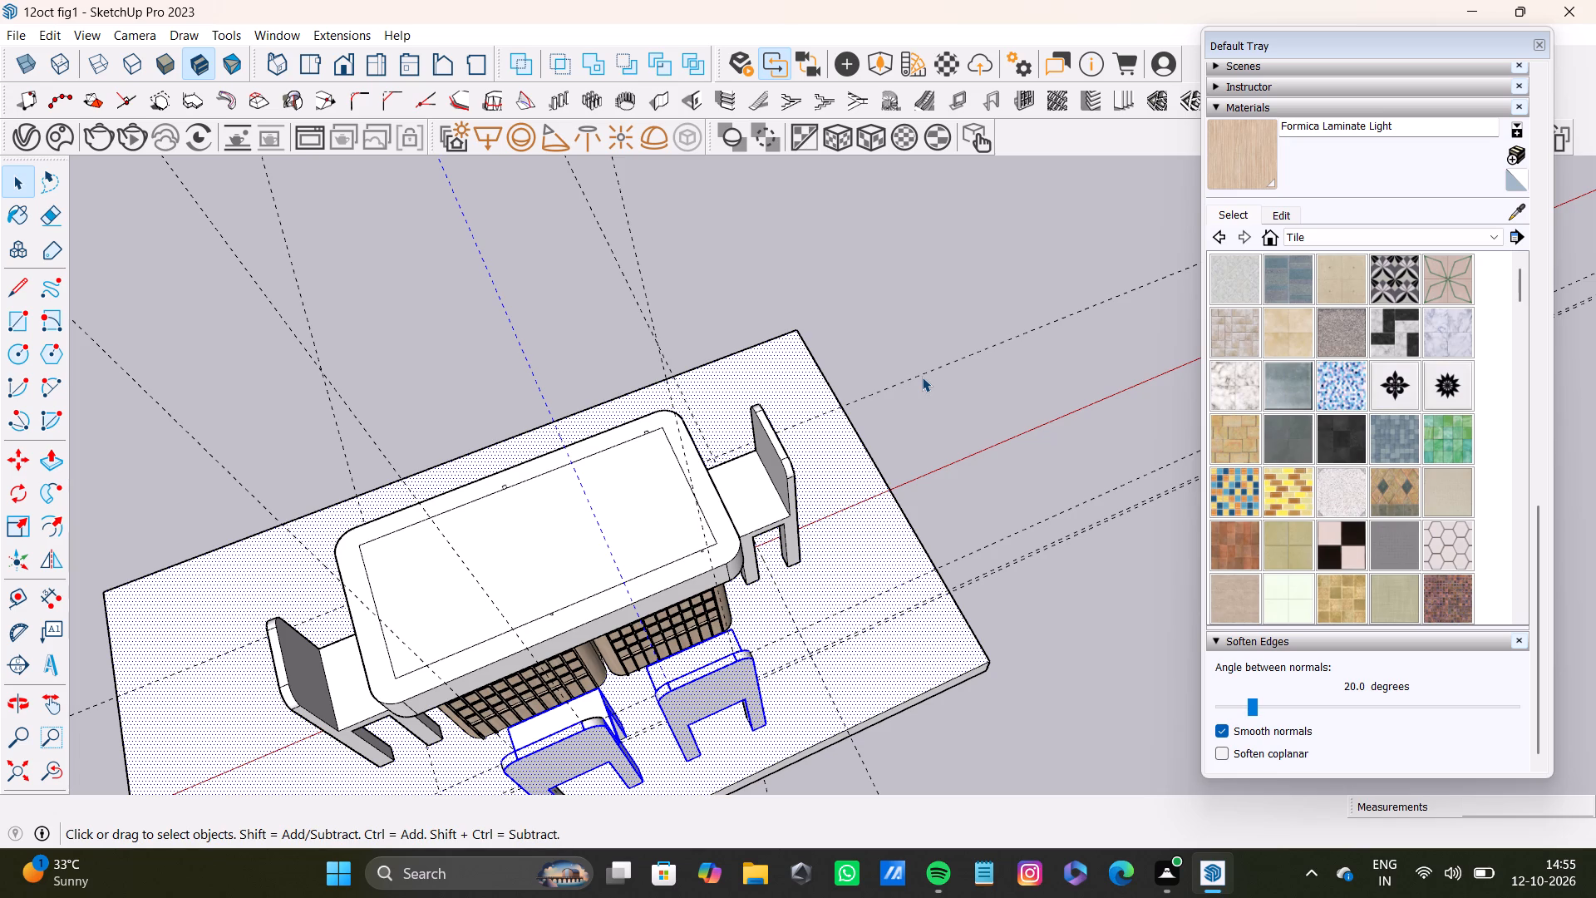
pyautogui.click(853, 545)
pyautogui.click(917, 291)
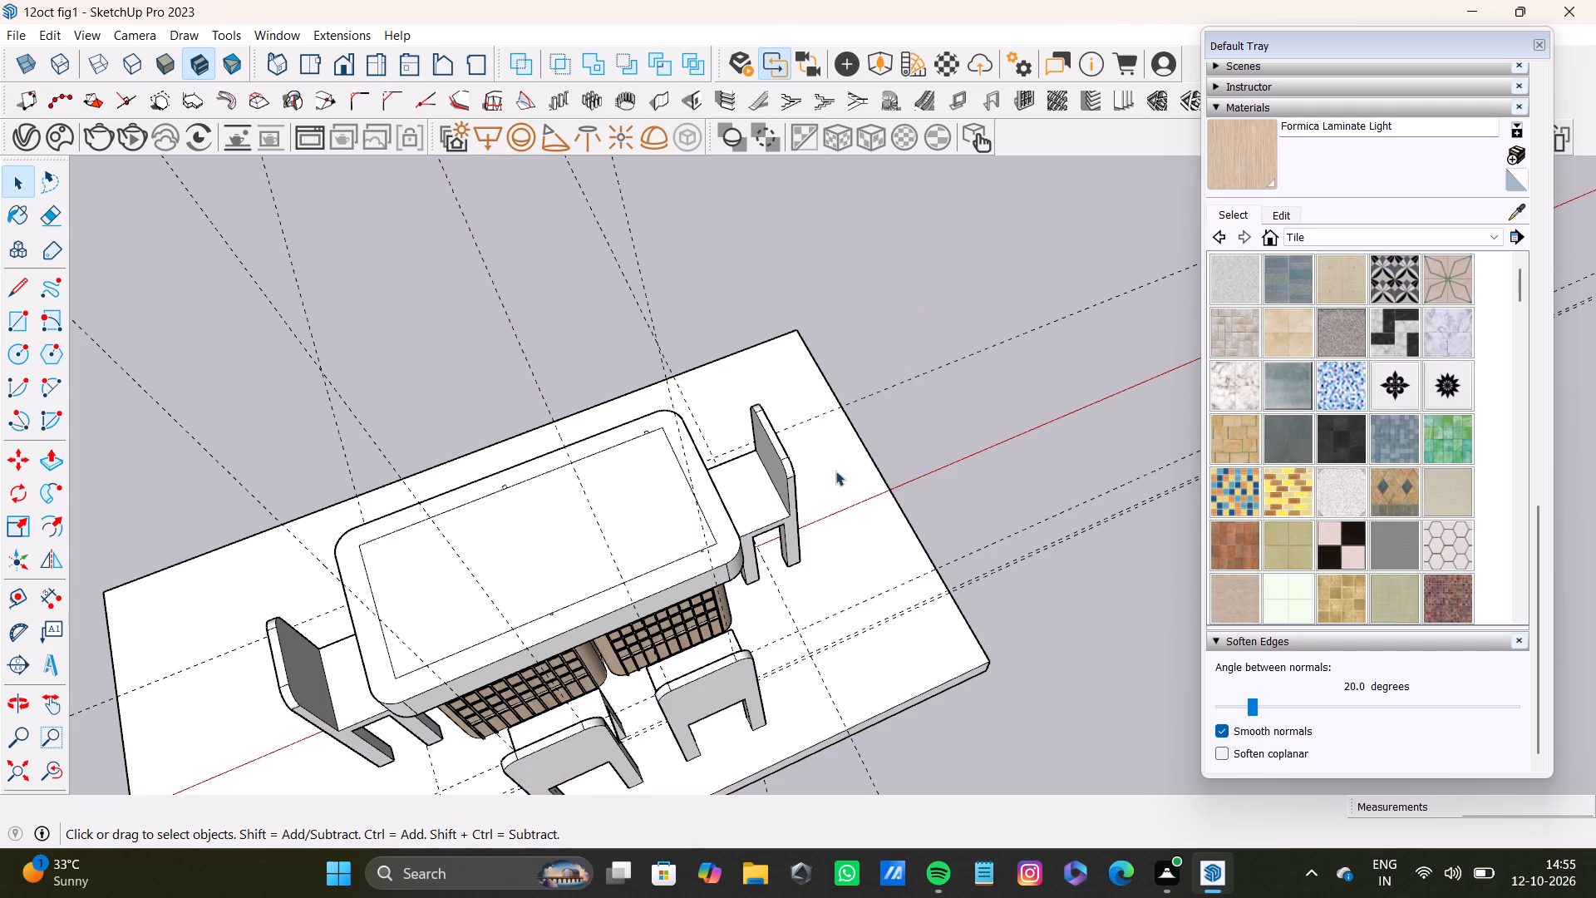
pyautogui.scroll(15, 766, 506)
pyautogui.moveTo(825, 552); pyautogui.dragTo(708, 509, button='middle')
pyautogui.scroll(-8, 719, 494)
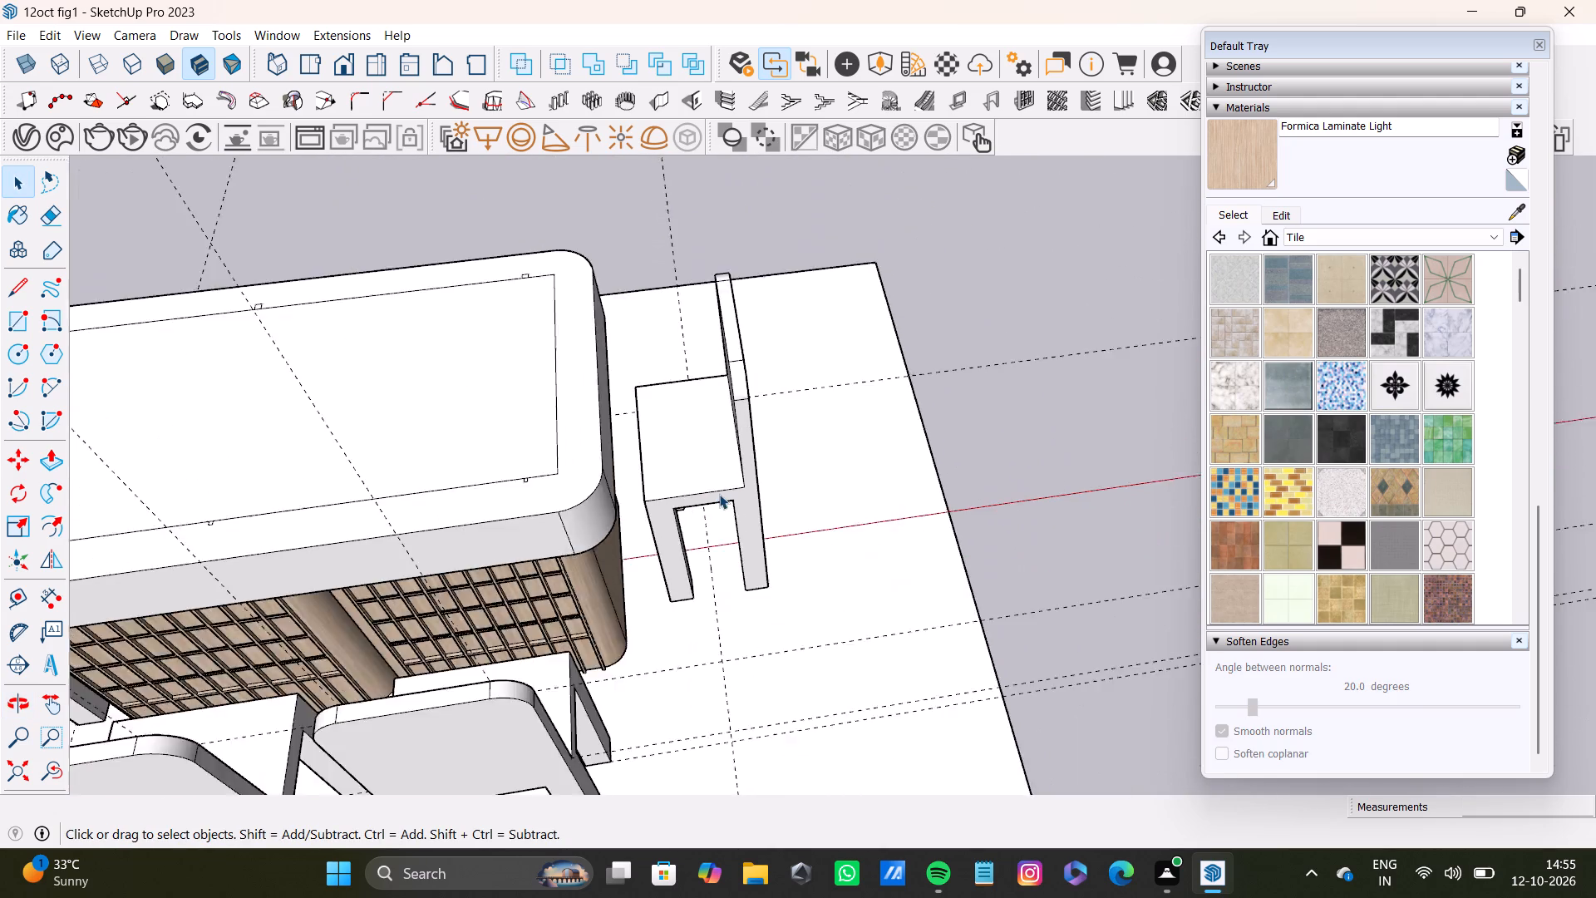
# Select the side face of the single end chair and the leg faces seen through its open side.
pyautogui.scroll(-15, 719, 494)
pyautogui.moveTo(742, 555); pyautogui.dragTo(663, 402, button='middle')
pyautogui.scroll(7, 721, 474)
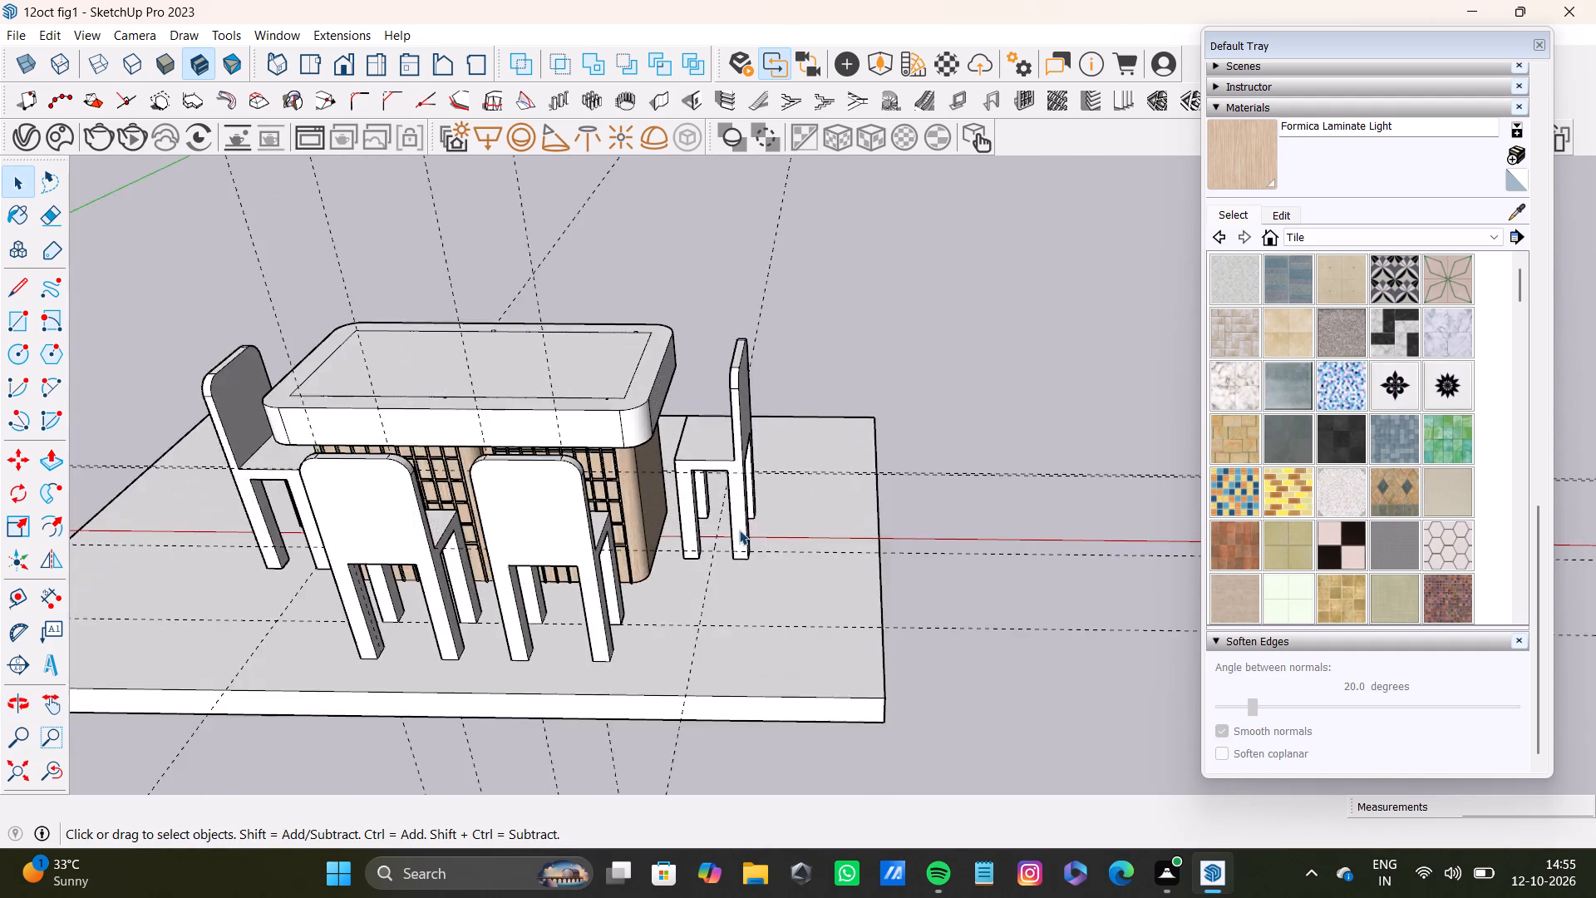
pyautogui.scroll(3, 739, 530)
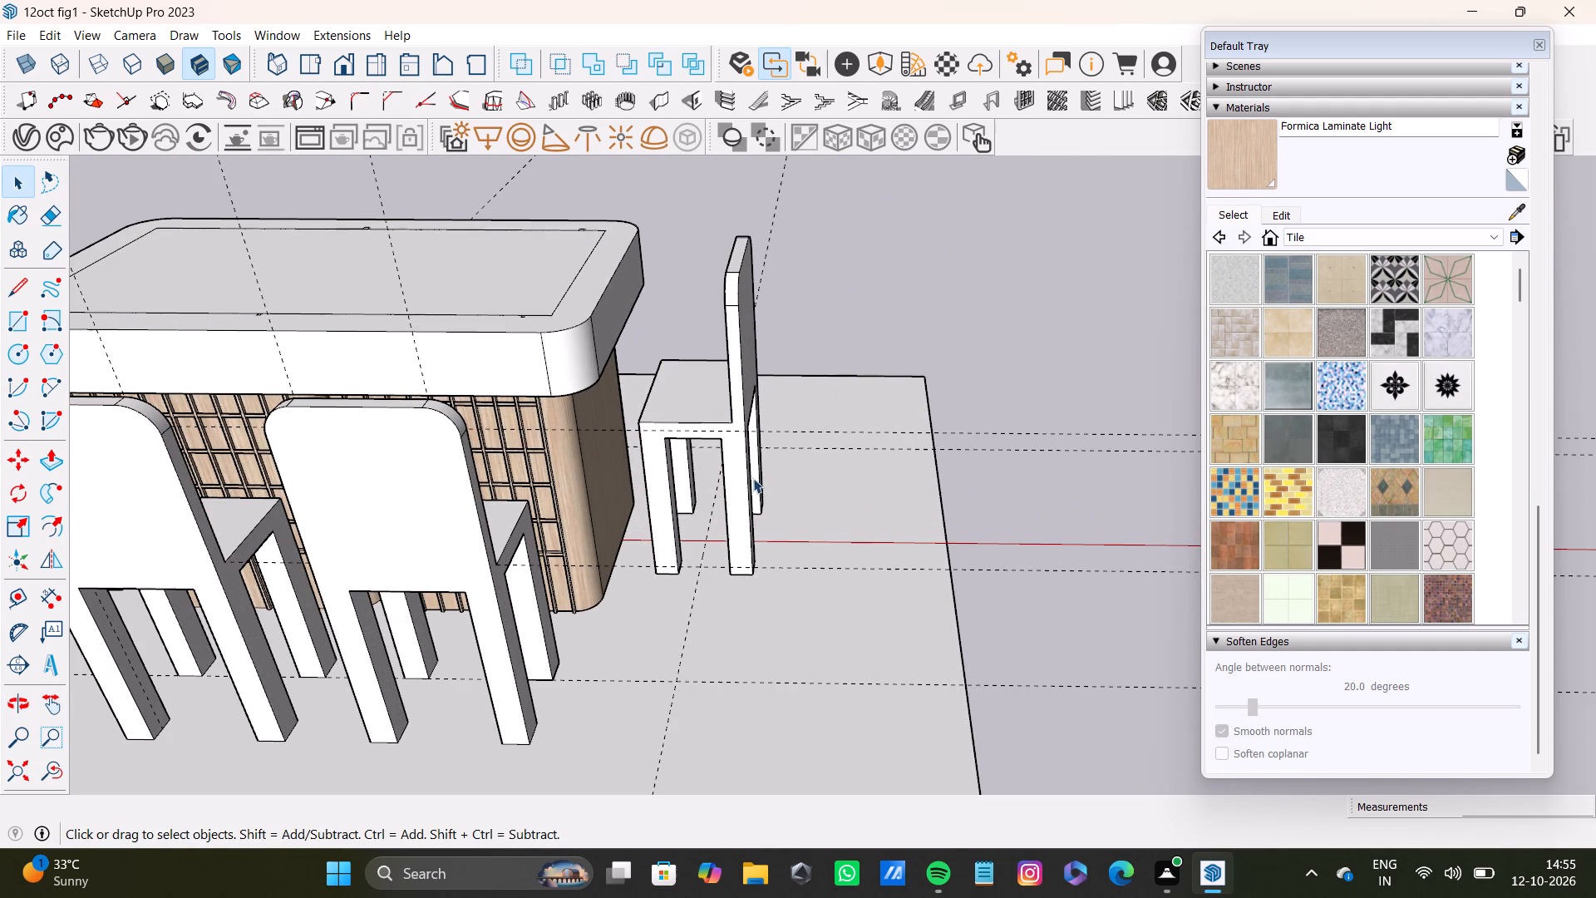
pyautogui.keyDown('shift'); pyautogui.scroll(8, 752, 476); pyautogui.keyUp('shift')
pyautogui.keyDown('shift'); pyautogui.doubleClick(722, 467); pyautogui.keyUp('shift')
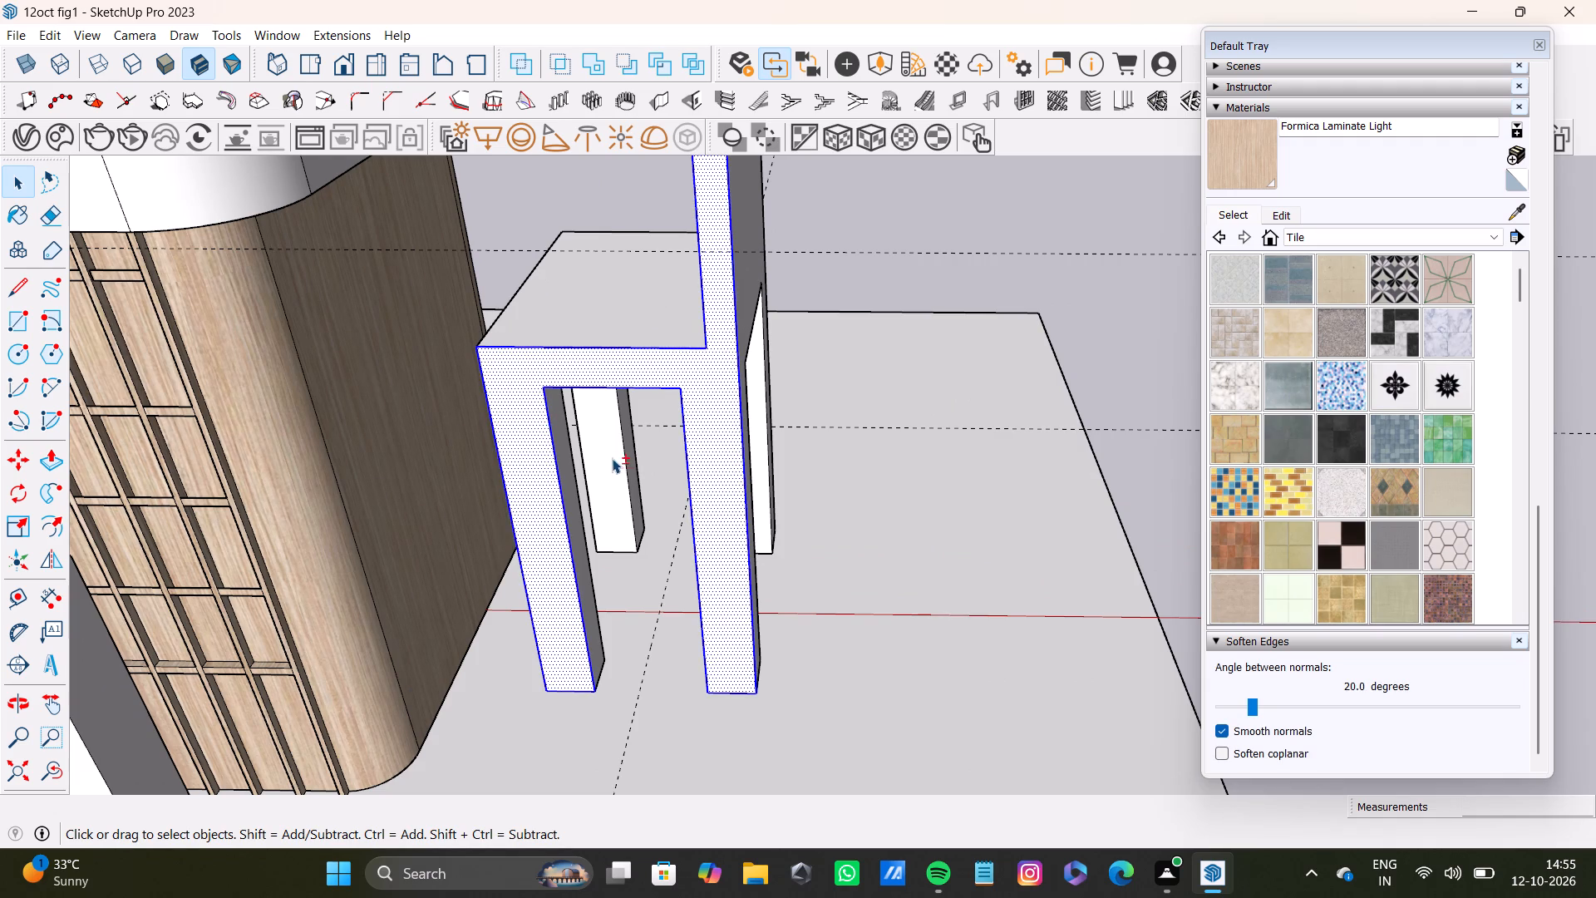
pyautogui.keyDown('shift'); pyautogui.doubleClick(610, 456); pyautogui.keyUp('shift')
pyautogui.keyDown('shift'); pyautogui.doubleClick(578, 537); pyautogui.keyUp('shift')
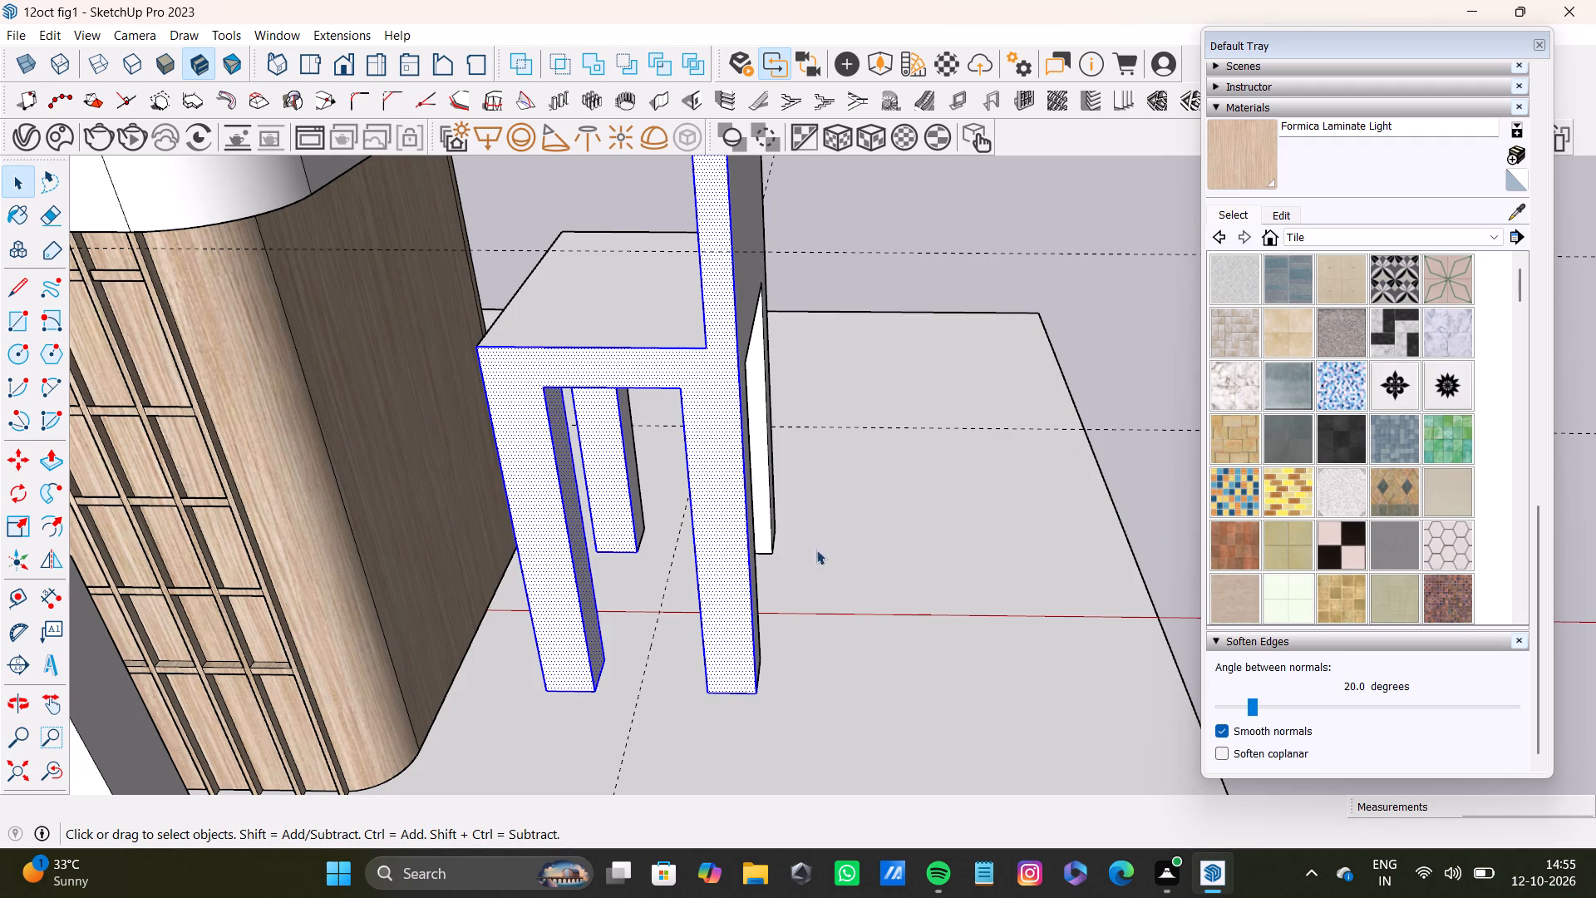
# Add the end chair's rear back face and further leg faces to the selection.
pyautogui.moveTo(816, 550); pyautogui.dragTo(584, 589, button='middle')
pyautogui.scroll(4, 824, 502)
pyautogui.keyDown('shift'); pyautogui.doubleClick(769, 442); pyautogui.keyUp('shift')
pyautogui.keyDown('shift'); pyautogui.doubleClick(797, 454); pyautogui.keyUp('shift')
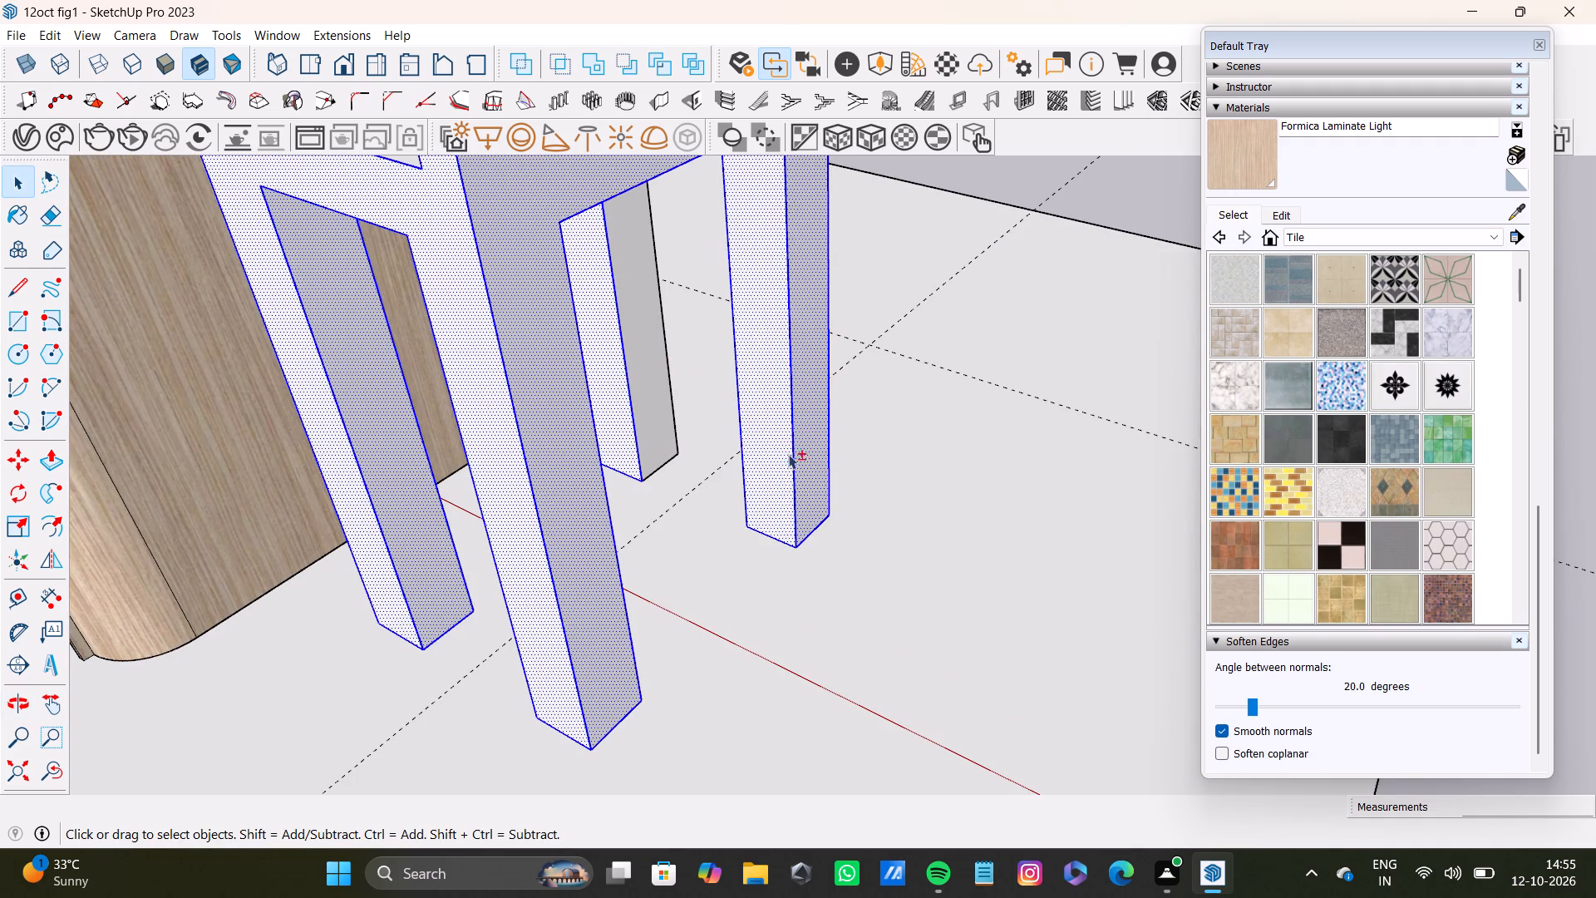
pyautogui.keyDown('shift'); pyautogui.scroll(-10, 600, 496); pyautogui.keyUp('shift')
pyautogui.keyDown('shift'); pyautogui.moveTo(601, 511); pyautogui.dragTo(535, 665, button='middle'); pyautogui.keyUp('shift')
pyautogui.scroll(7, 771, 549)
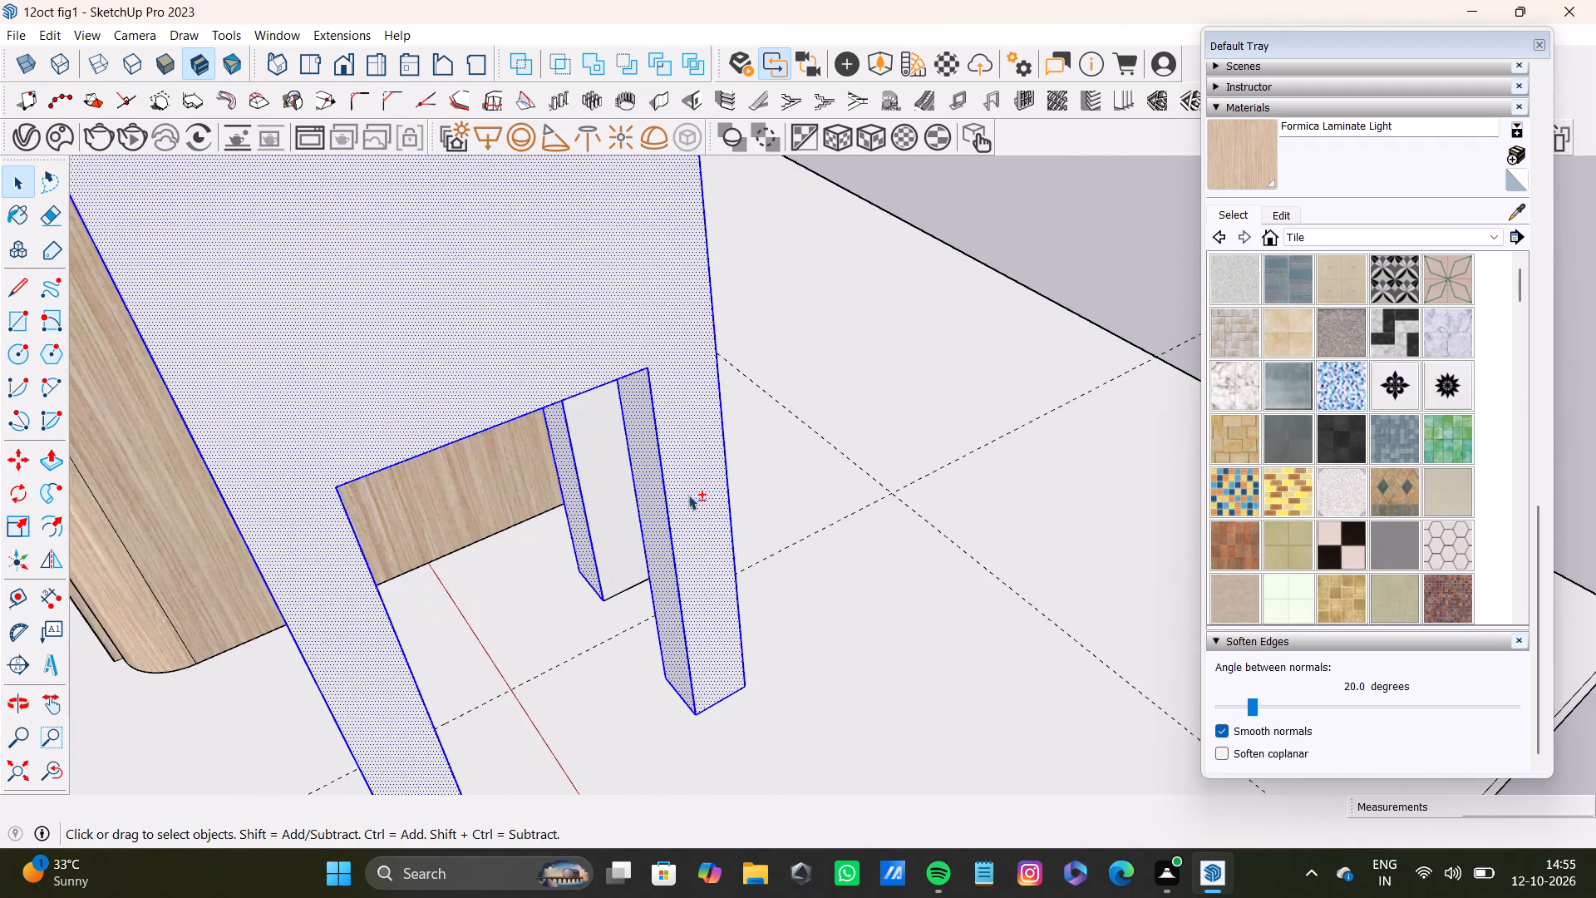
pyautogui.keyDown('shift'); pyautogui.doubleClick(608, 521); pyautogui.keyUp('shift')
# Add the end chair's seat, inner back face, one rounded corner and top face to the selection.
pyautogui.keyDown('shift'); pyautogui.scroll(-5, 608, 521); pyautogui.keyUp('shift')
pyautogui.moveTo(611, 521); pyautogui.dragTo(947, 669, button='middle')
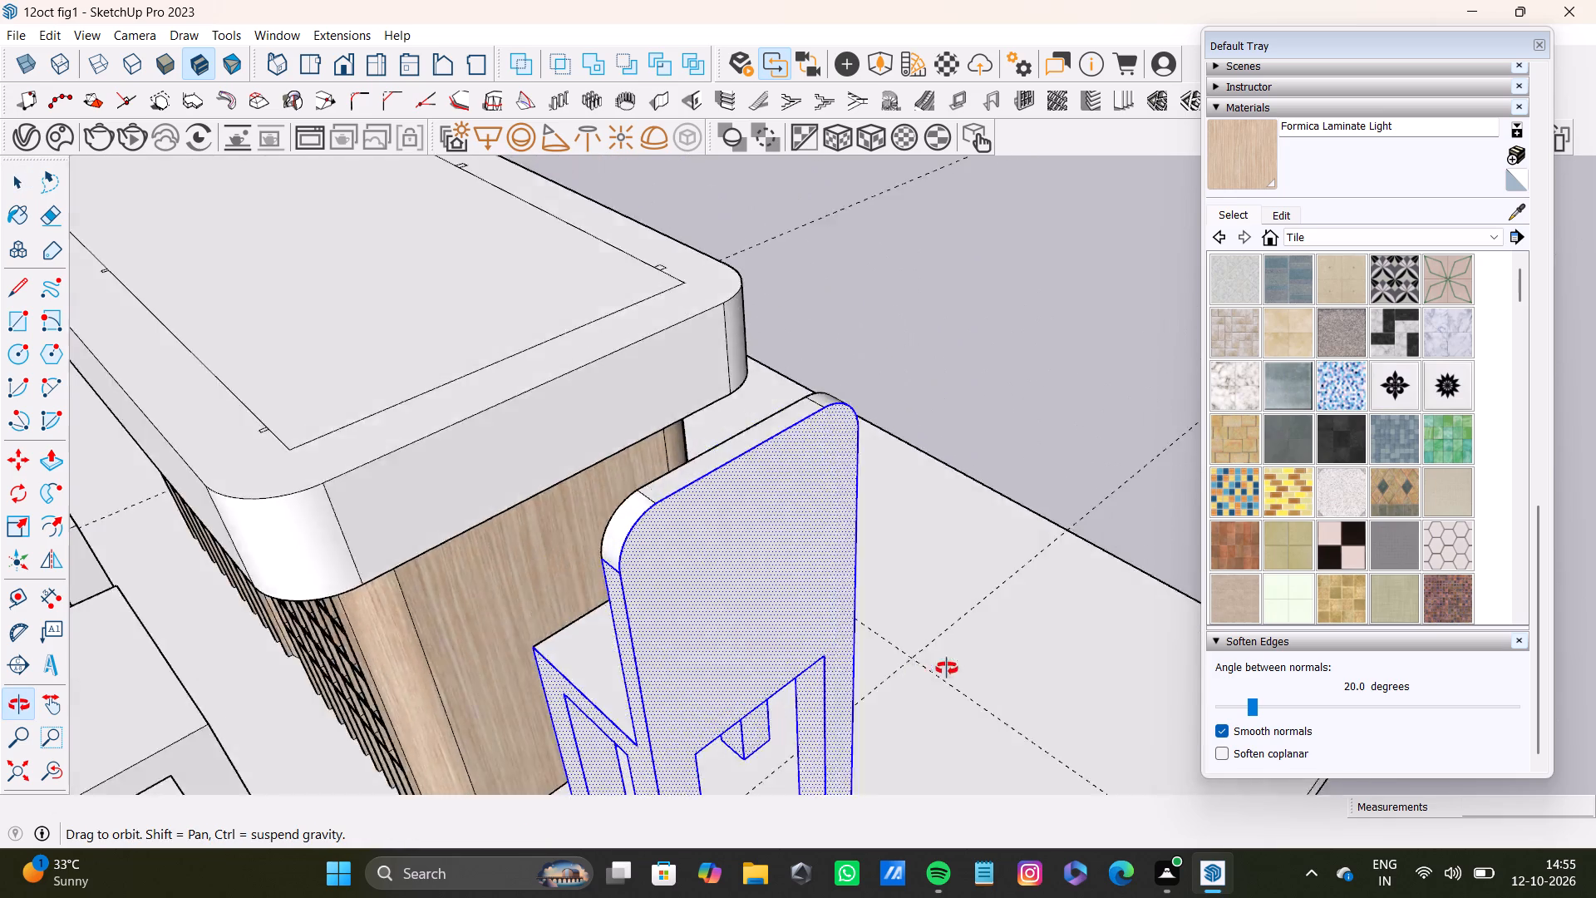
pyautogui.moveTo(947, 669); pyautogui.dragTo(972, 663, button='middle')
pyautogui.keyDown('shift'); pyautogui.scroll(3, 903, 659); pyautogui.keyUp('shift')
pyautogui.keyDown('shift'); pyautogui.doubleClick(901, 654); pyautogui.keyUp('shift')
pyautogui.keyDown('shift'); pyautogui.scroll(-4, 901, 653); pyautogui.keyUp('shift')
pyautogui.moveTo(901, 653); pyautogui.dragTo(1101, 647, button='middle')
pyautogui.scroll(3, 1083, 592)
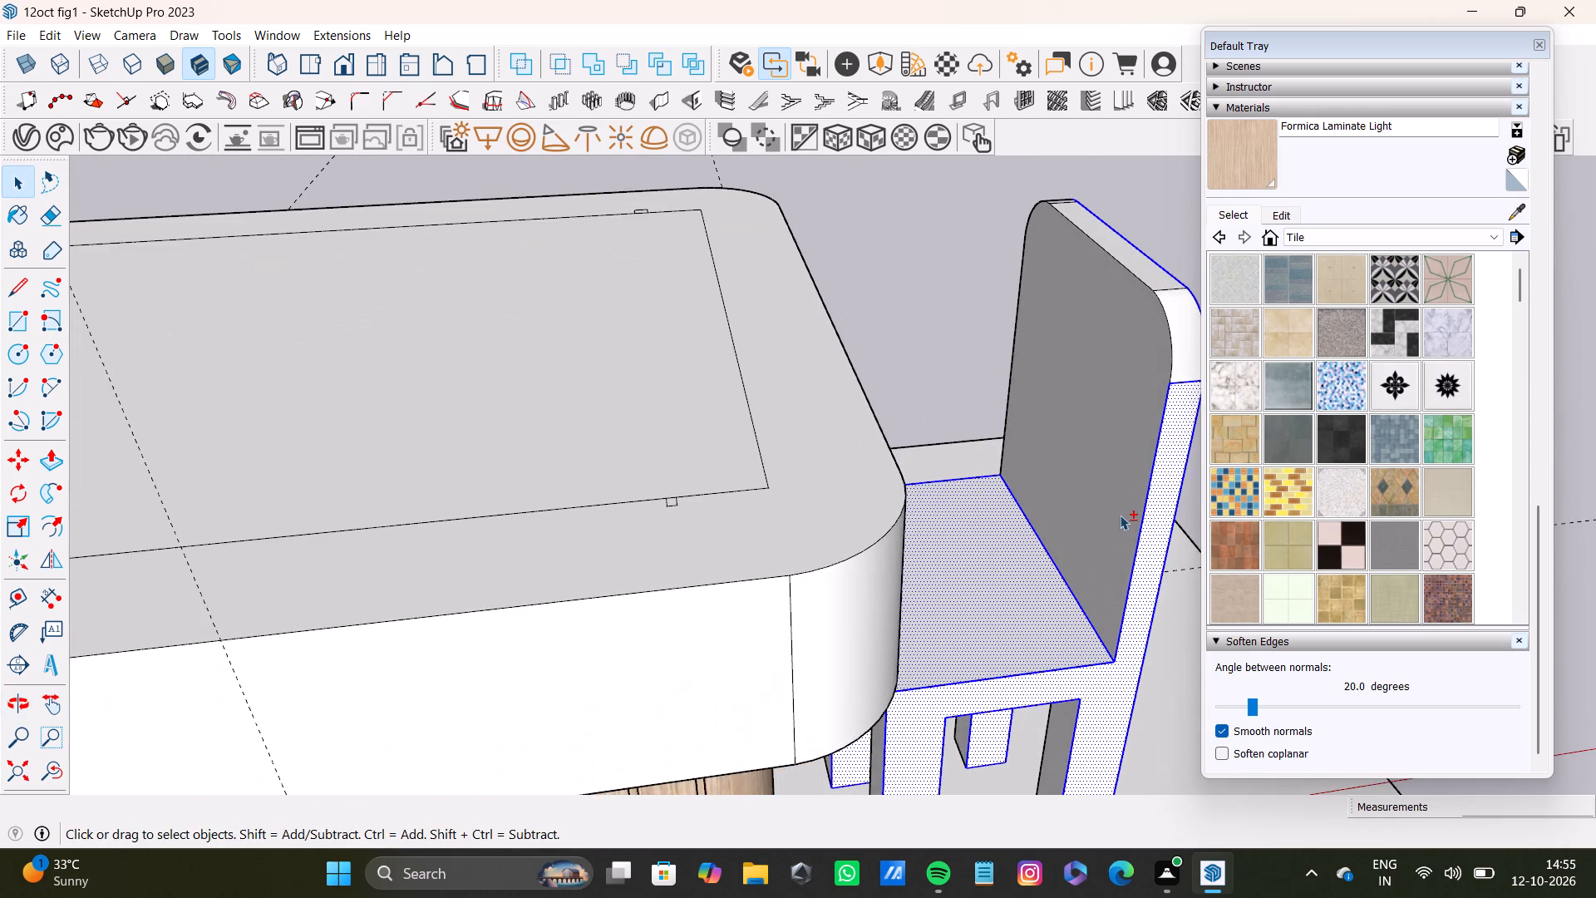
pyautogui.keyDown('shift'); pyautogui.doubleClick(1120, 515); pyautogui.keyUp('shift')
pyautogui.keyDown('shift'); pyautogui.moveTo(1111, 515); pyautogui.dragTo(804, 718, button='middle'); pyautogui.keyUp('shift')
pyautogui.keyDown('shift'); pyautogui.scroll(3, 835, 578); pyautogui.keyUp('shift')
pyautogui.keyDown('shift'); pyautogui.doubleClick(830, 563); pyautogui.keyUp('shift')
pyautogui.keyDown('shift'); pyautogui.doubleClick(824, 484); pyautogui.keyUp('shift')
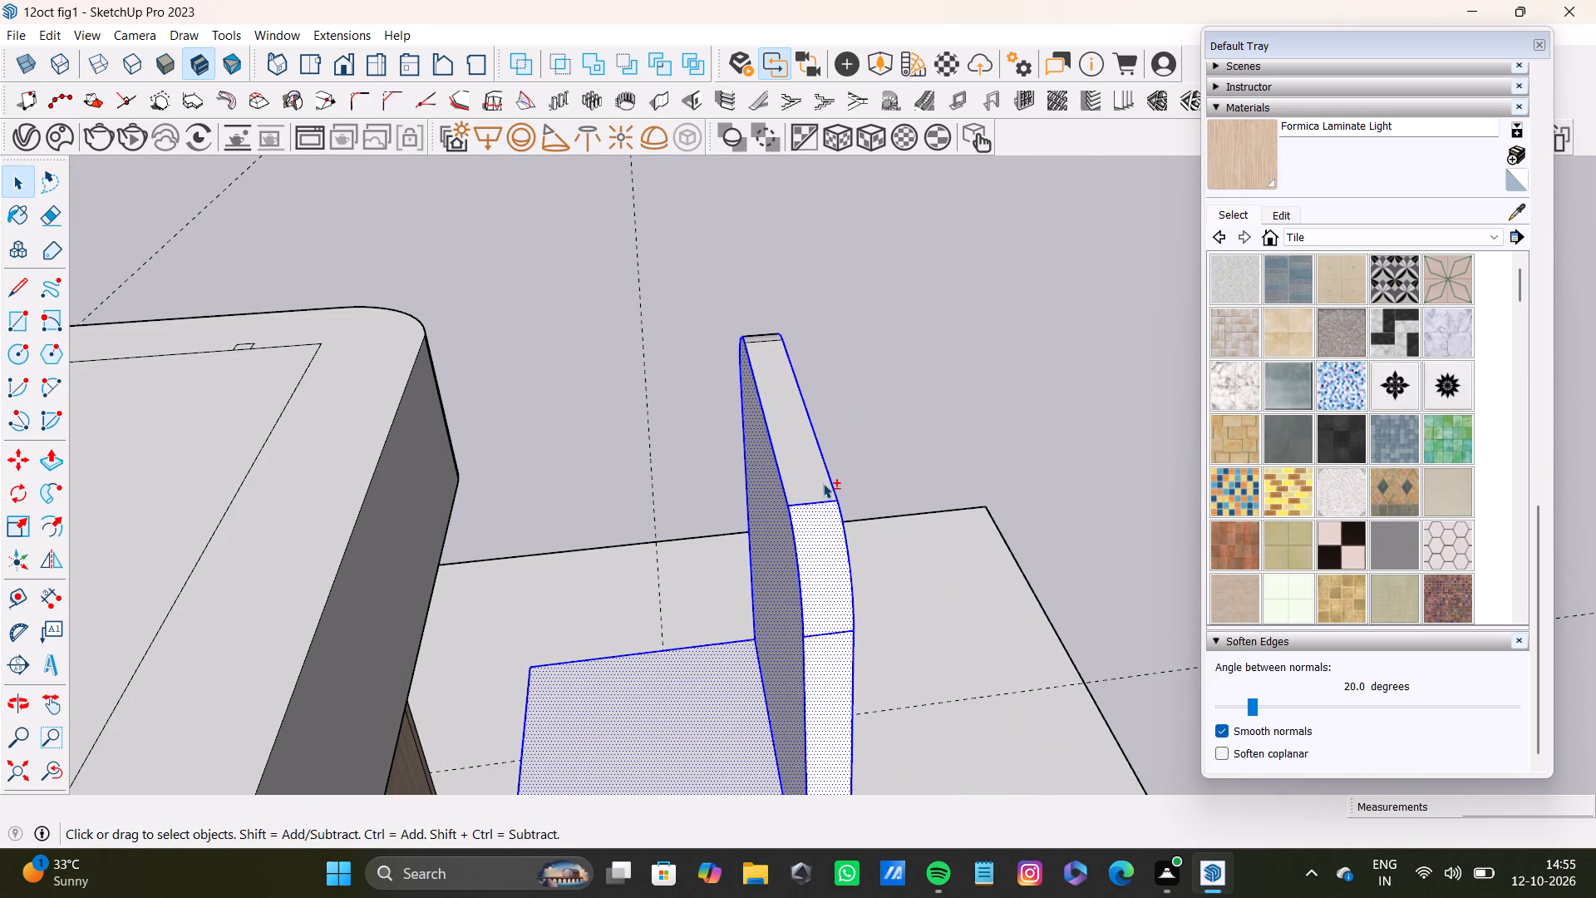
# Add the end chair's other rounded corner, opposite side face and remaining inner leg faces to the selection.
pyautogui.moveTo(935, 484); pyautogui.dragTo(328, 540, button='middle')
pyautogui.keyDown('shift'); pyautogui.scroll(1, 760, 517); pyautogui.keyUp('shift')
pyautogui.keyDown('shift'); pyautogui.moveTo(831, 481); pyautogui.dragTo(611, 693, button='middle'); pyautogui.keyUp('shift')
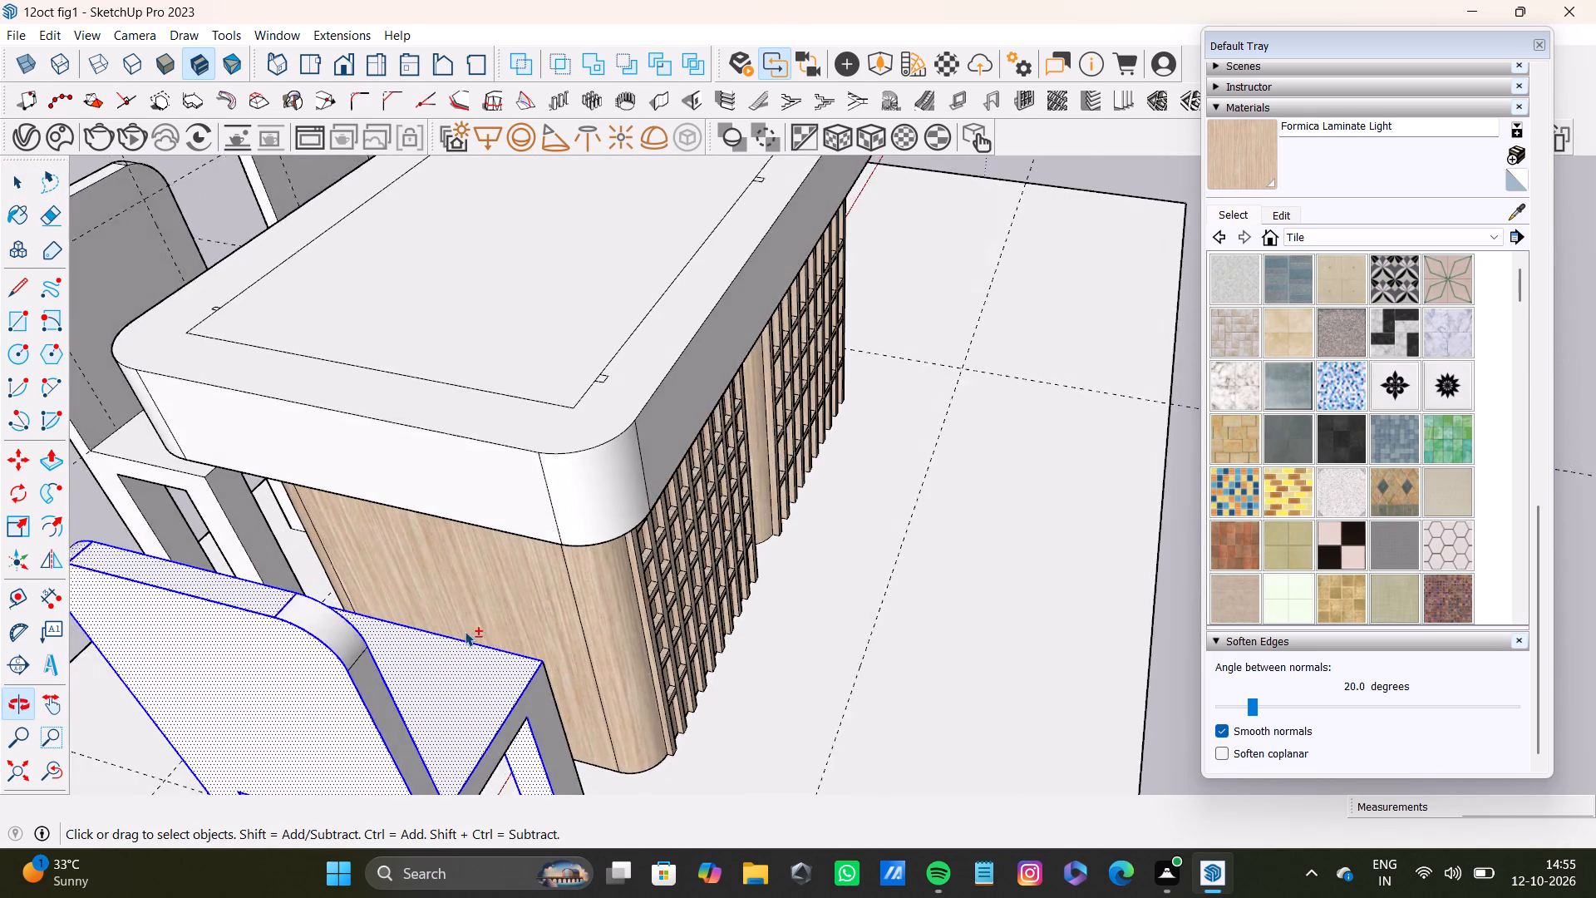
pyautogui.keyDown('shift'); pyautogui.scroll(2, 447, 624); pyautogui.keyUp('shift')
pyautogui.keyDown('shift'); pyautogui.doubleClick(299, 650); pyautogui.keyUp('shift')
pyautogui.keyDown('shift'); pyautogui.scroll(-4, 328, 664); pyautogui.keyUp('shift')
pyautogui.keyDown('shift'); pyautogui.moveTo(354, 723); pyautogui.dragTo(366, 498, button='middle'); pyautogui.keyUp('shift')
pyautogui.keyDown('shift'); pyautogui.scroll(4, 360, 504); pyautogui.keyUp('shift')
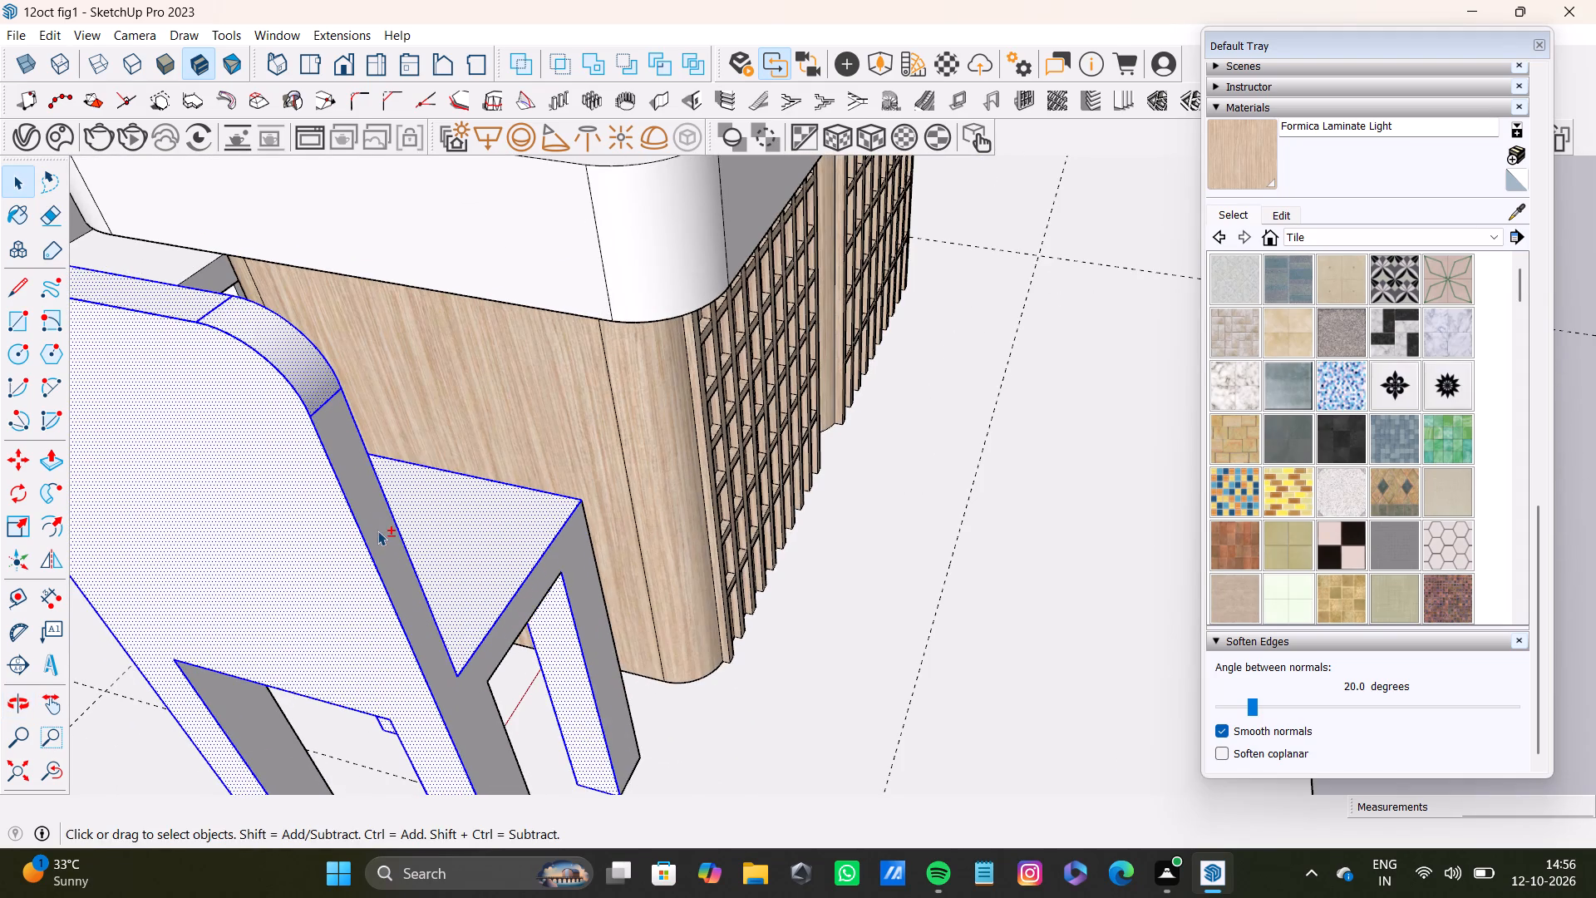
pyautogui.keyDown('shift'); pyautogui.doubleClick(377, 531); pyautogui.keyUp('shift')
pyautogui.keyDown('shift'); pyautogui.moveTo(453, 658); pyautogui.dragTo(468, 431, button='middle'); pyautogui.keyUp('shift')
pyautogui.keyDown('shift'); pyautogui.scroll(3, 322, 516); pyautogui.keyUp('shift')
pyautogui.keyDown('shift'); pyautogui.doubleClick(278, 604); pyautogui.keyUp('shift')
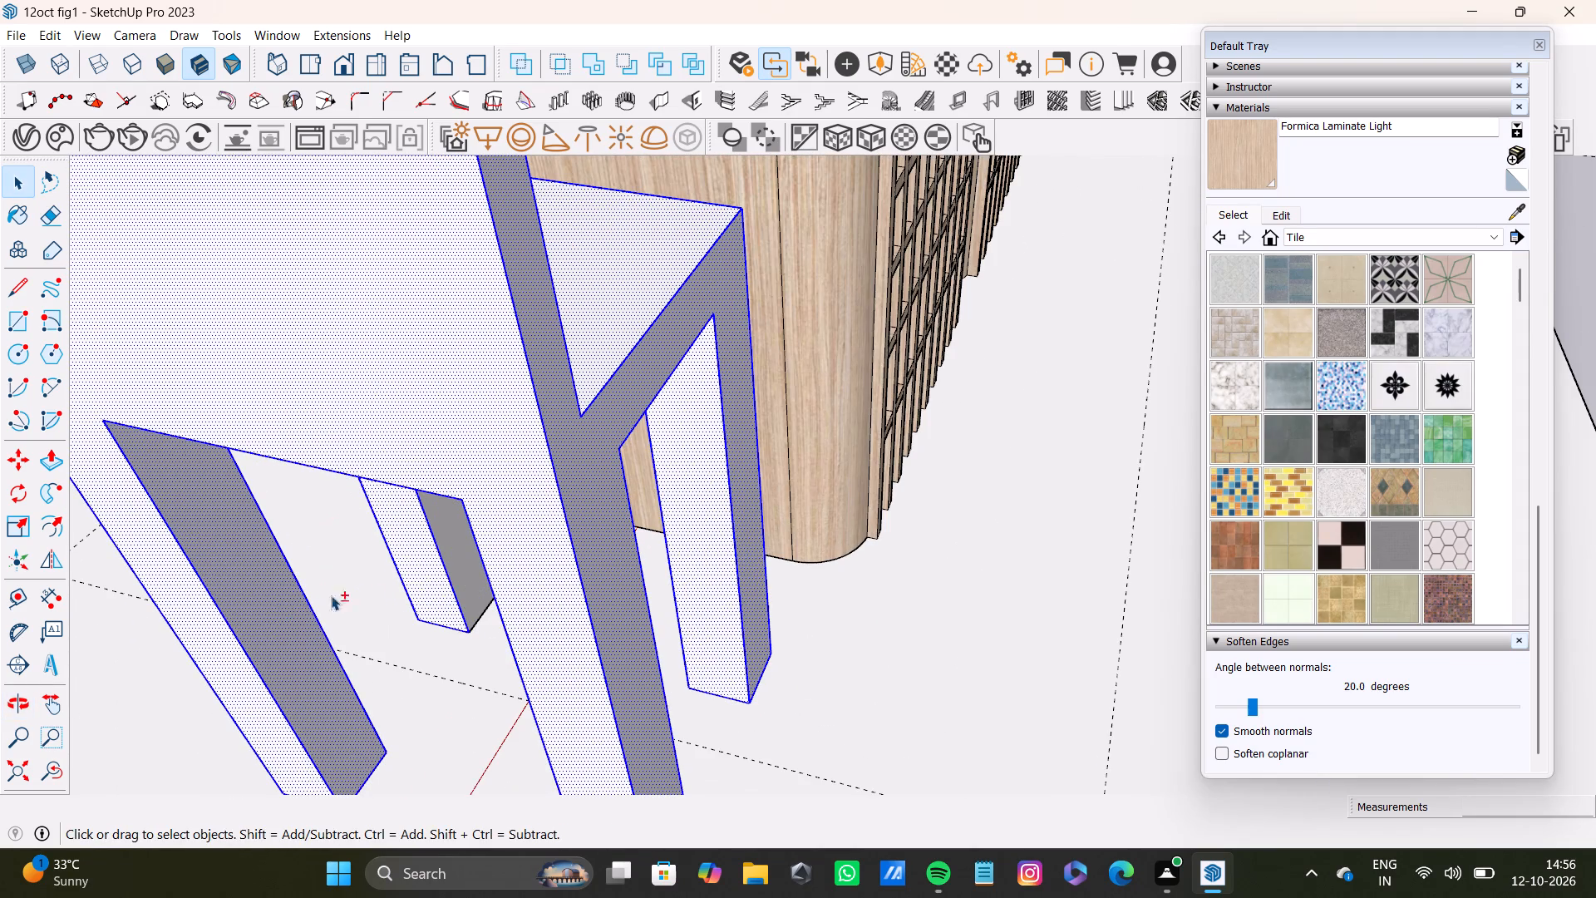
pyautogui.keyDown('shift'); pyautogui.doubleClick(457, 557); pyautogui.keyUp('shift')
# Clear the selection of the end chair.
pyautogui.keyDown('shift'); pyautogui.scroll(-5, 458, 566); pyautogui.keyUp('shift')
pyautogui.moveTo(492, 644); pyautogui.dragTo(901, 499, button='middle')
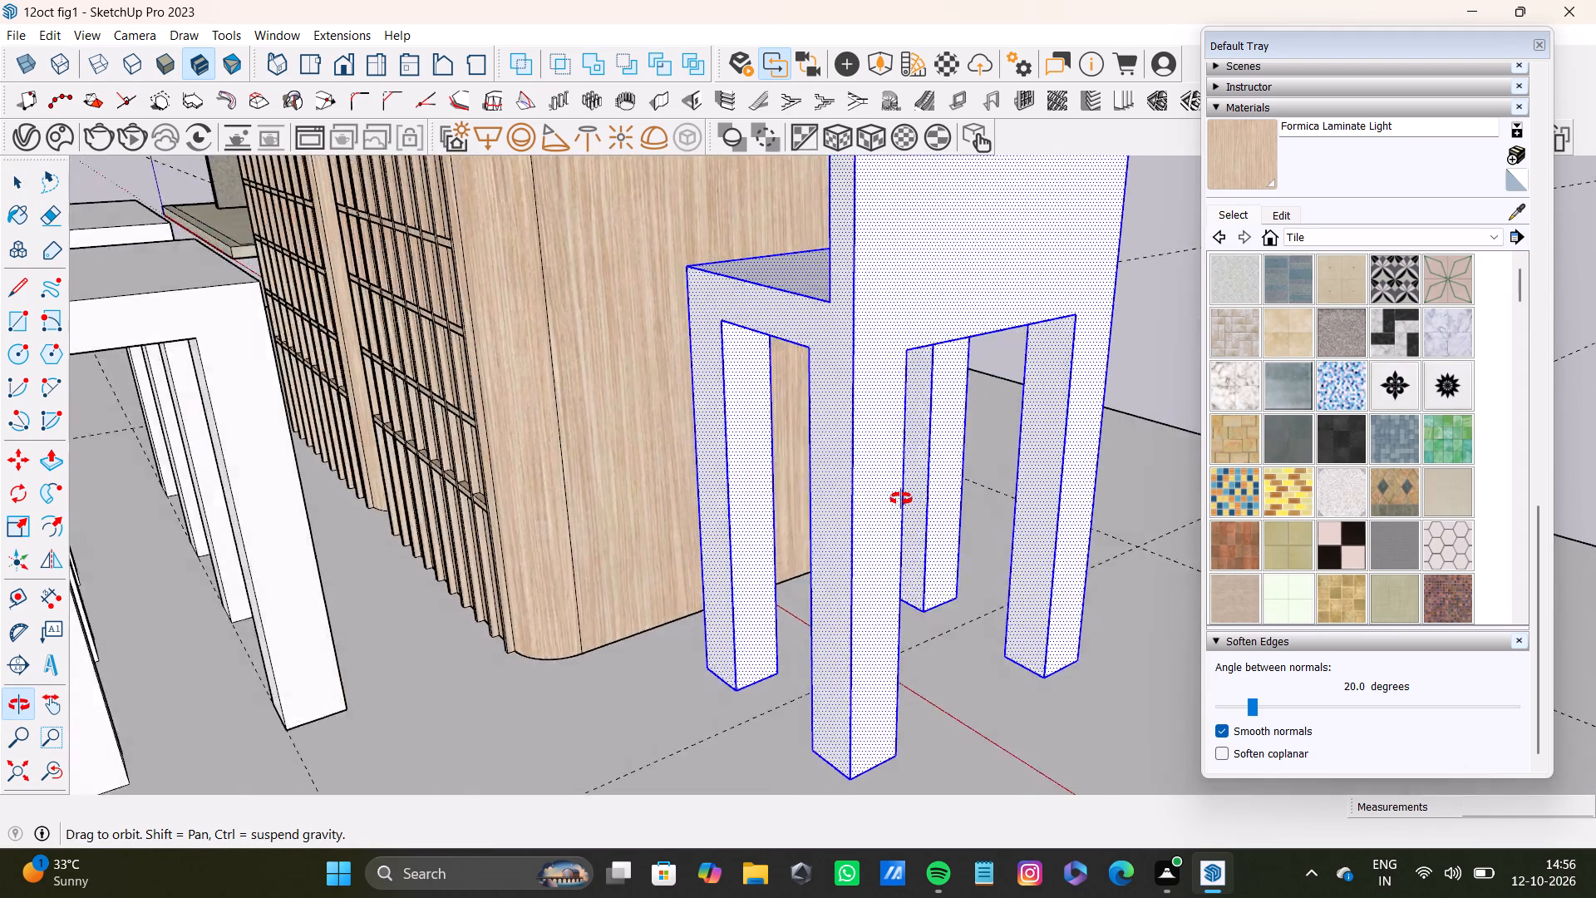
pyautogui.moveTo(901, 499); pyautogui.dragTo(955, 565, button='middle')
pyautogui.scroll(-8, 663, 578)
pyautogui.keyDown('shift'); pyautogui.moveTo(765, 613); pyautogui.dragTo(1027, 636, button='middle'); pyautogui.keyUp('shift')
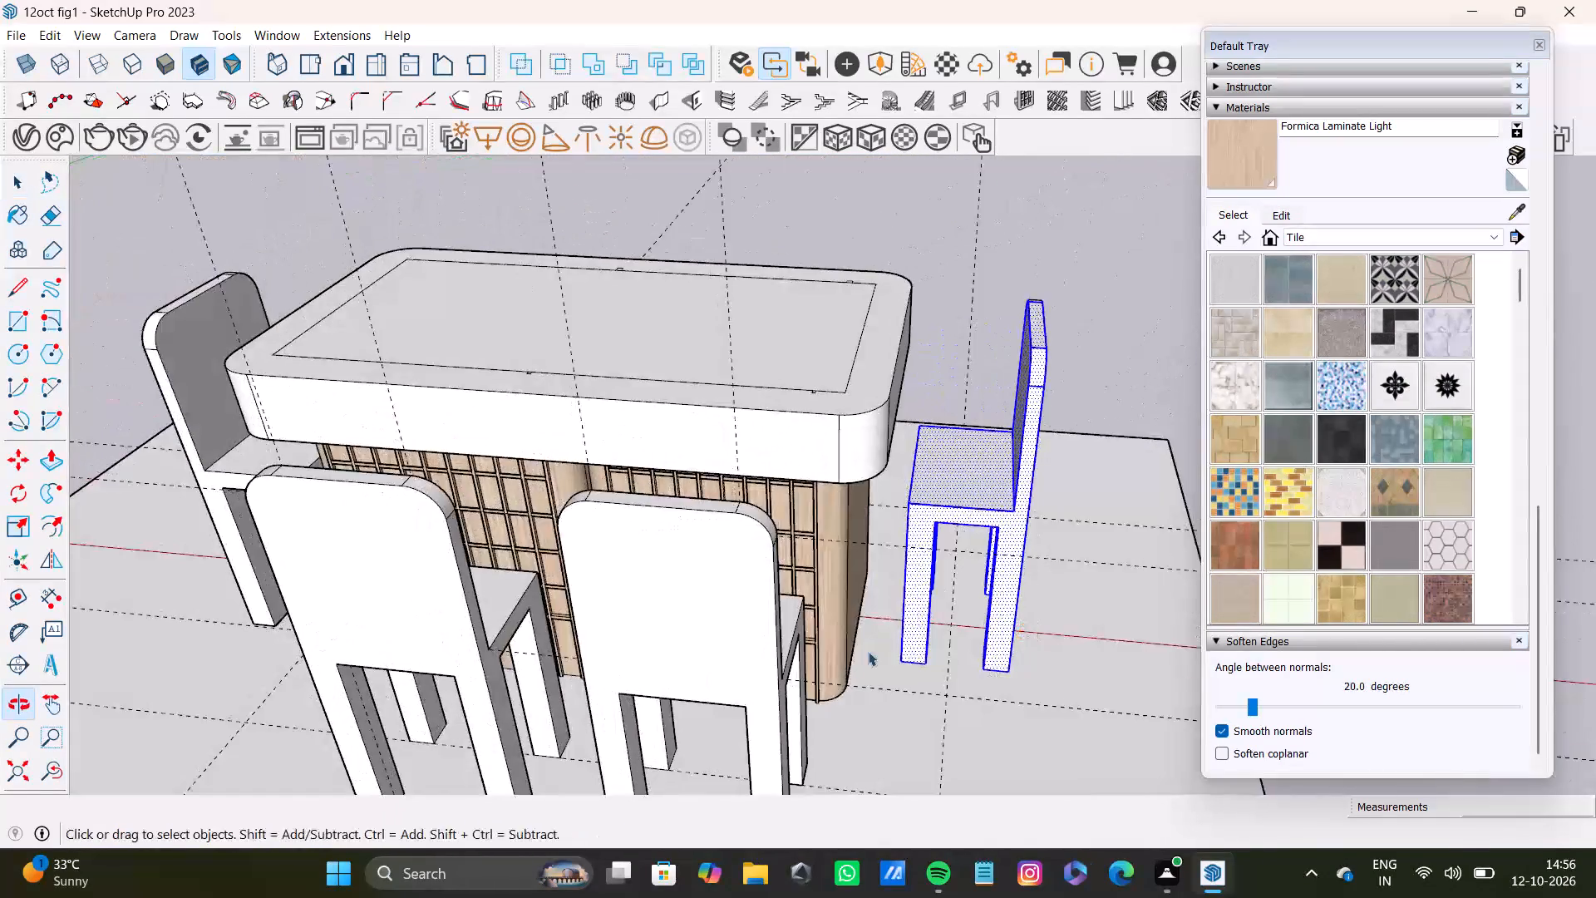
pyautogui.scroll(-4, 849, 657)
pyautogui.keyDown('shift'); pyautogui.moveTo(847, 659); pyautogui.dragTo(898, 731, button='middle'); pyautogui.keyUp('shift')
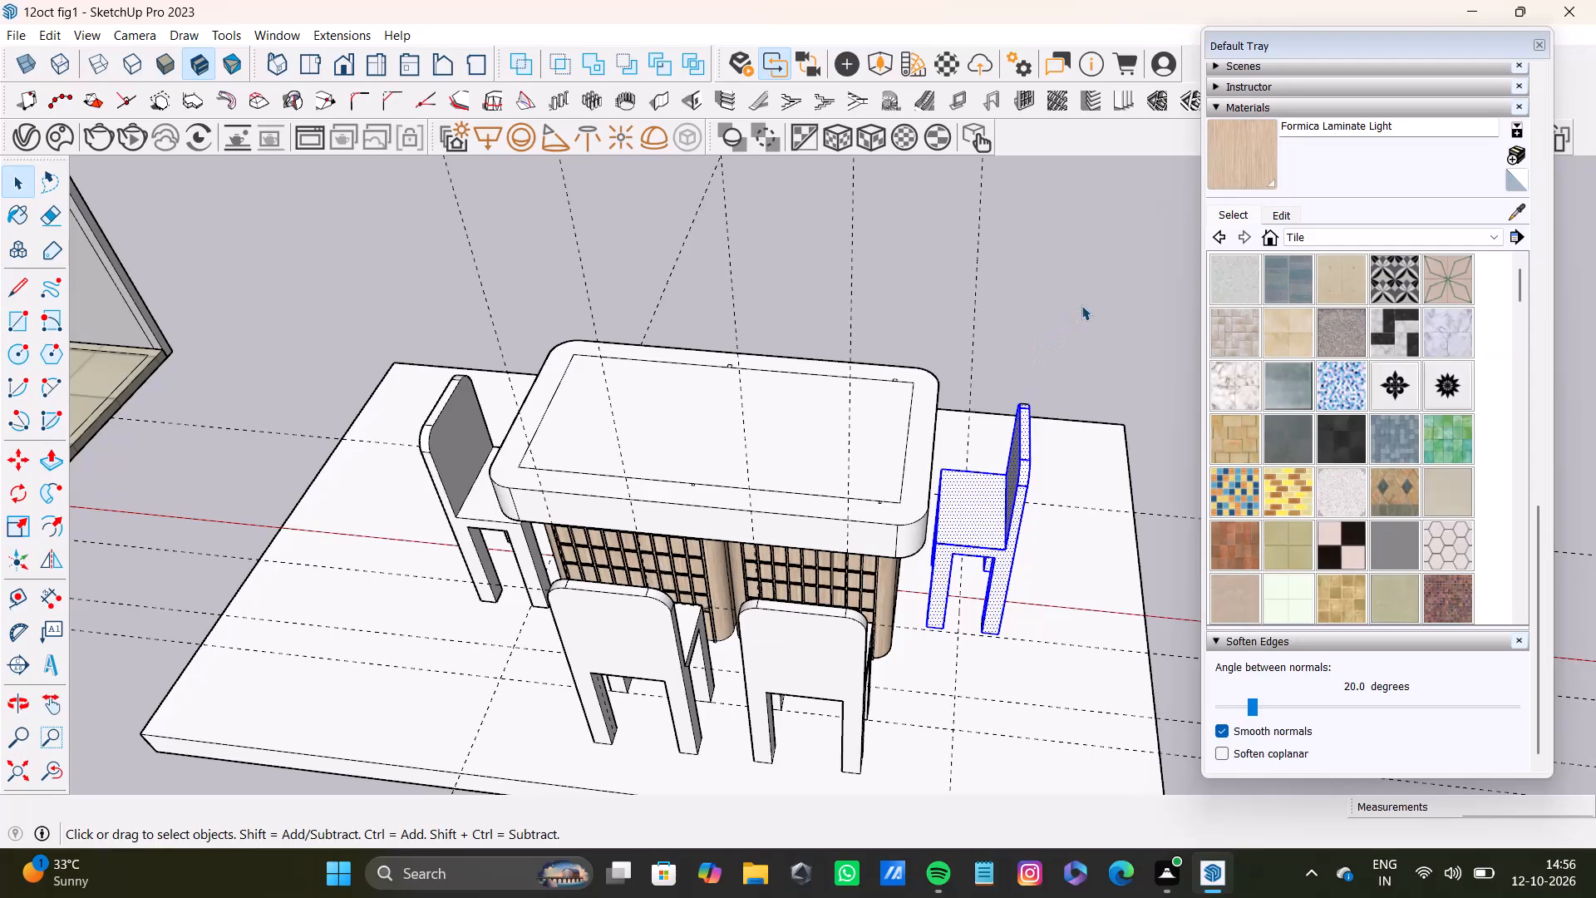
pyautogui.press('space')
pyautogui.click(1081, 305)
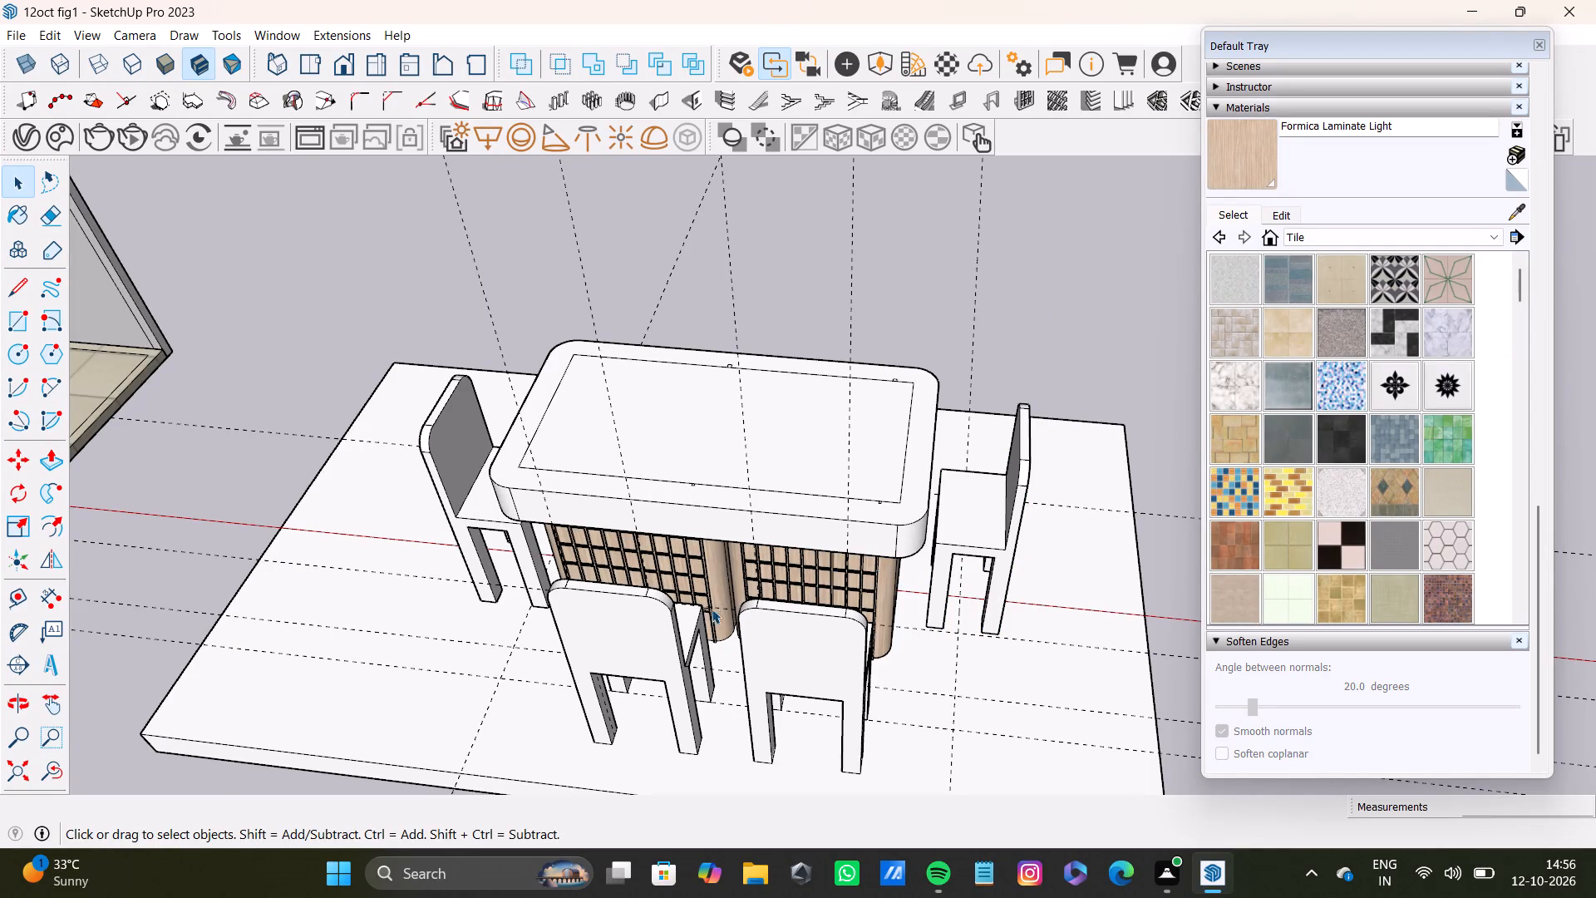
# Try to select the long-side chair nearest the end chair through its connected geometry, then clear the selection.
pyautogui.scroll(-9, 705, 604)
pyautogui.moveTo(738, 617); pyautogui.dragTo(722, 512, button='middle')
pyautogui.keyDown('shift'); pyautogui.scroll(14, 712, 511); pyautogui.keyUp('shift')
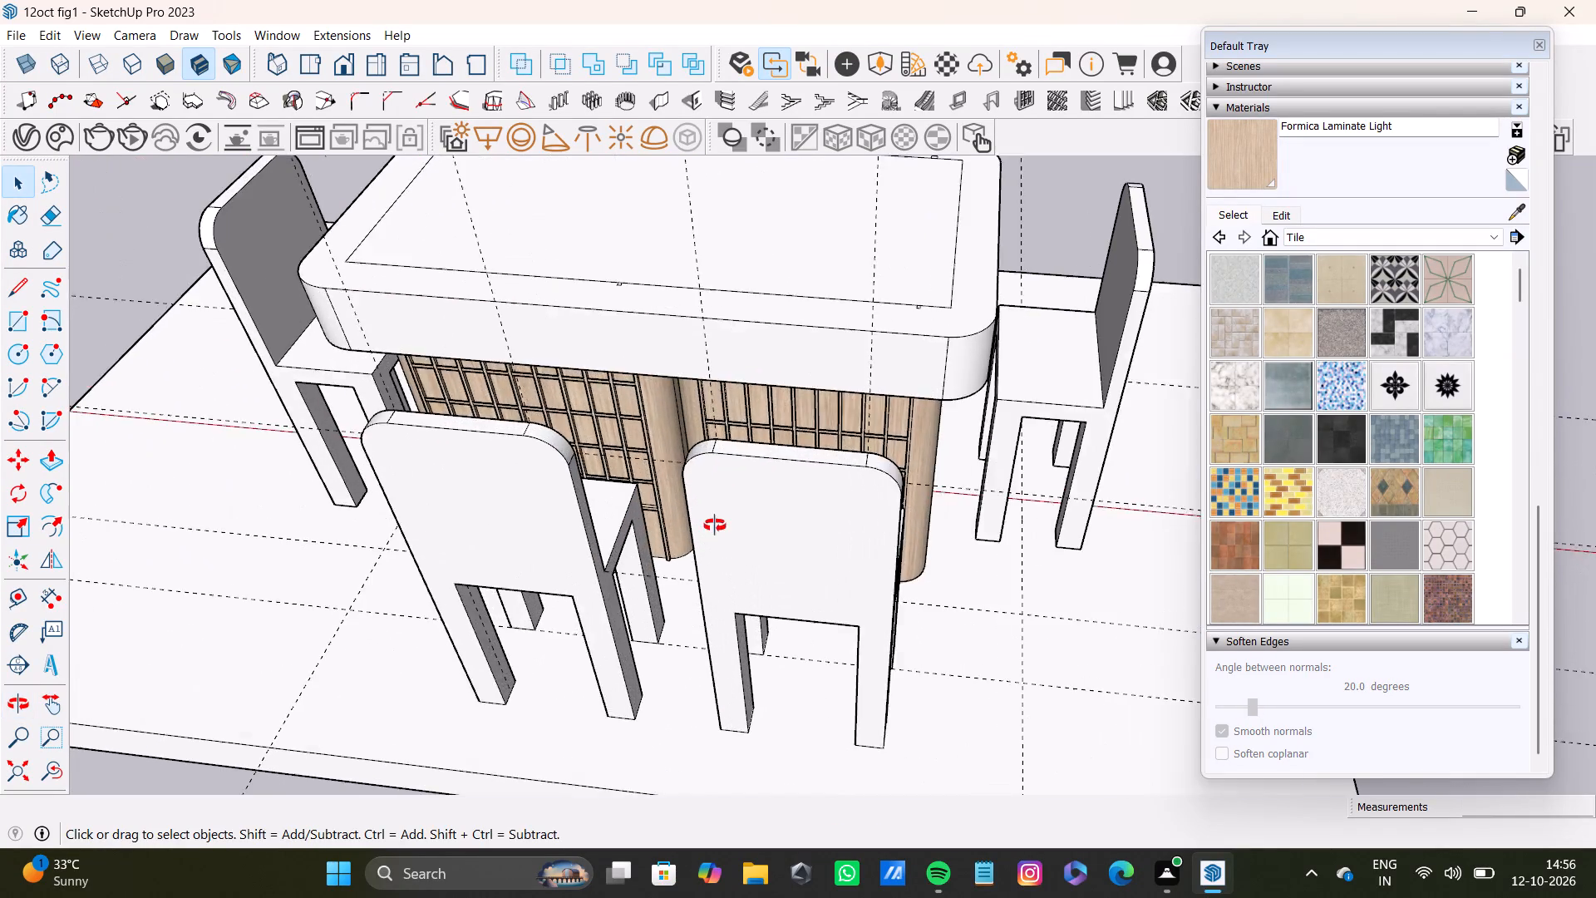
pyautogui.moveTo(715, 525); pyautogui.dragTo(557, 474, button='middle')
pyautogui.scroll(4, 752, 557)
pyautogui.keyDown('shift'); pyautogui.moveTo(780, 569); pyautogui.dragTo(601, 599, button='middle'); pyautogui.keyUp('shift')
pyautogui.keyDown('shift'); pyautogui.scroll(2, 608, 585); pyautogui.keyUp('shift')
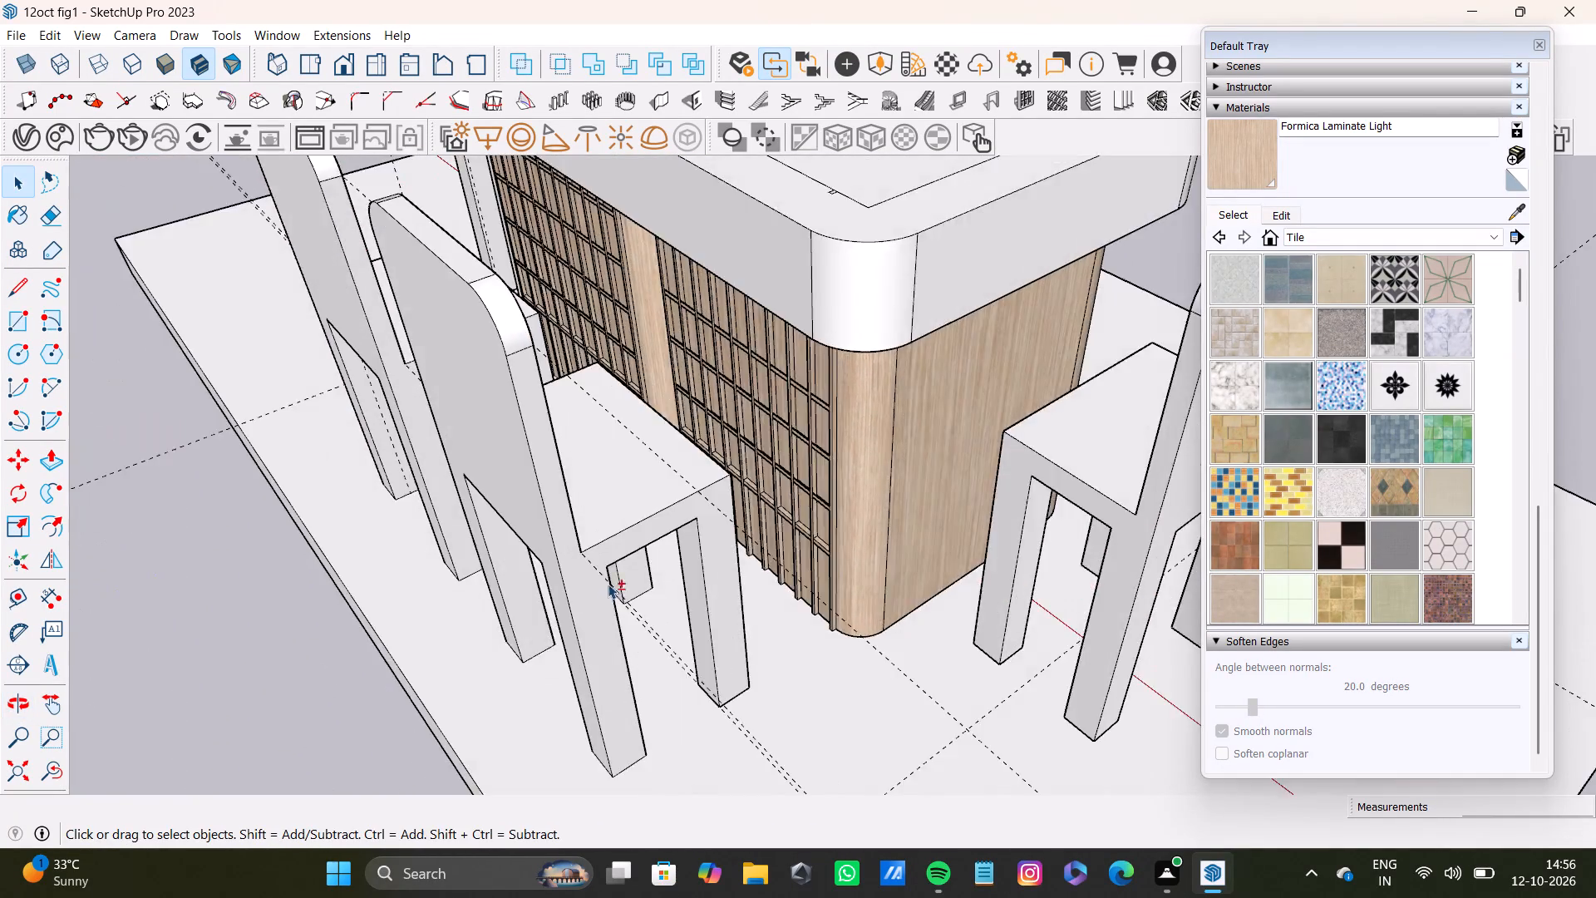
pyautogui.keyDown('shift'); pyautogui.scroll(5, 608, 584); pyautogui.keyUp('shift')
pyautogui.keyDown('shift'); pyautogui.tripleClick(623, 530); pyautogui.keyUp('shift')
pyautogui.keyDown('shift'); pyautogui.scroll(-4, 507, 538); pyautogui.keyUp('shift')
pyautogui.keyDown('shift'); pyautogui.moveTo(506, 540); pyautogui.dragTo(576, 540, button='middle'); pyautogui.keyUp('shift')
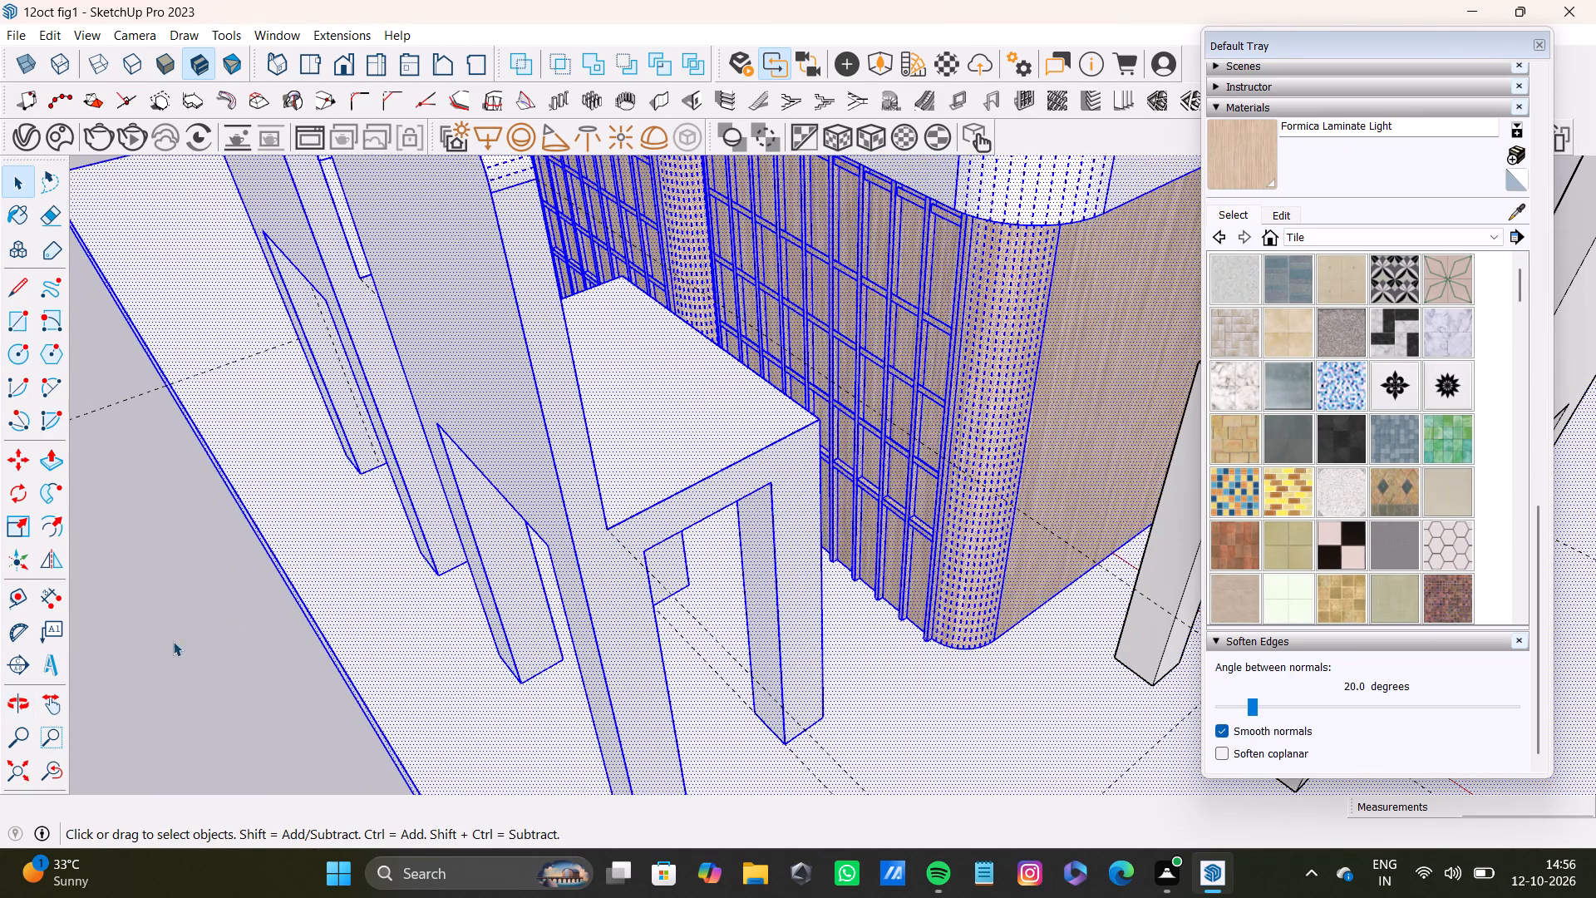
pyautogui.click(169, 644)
# Select the rear back, outer side, seat and visible leg faces of the long-side chair nearest the end chair.
pyautogui.keyDown('shift'); pyautogui.doubleClick(500, 528); pyautogui.keyUp('shift')
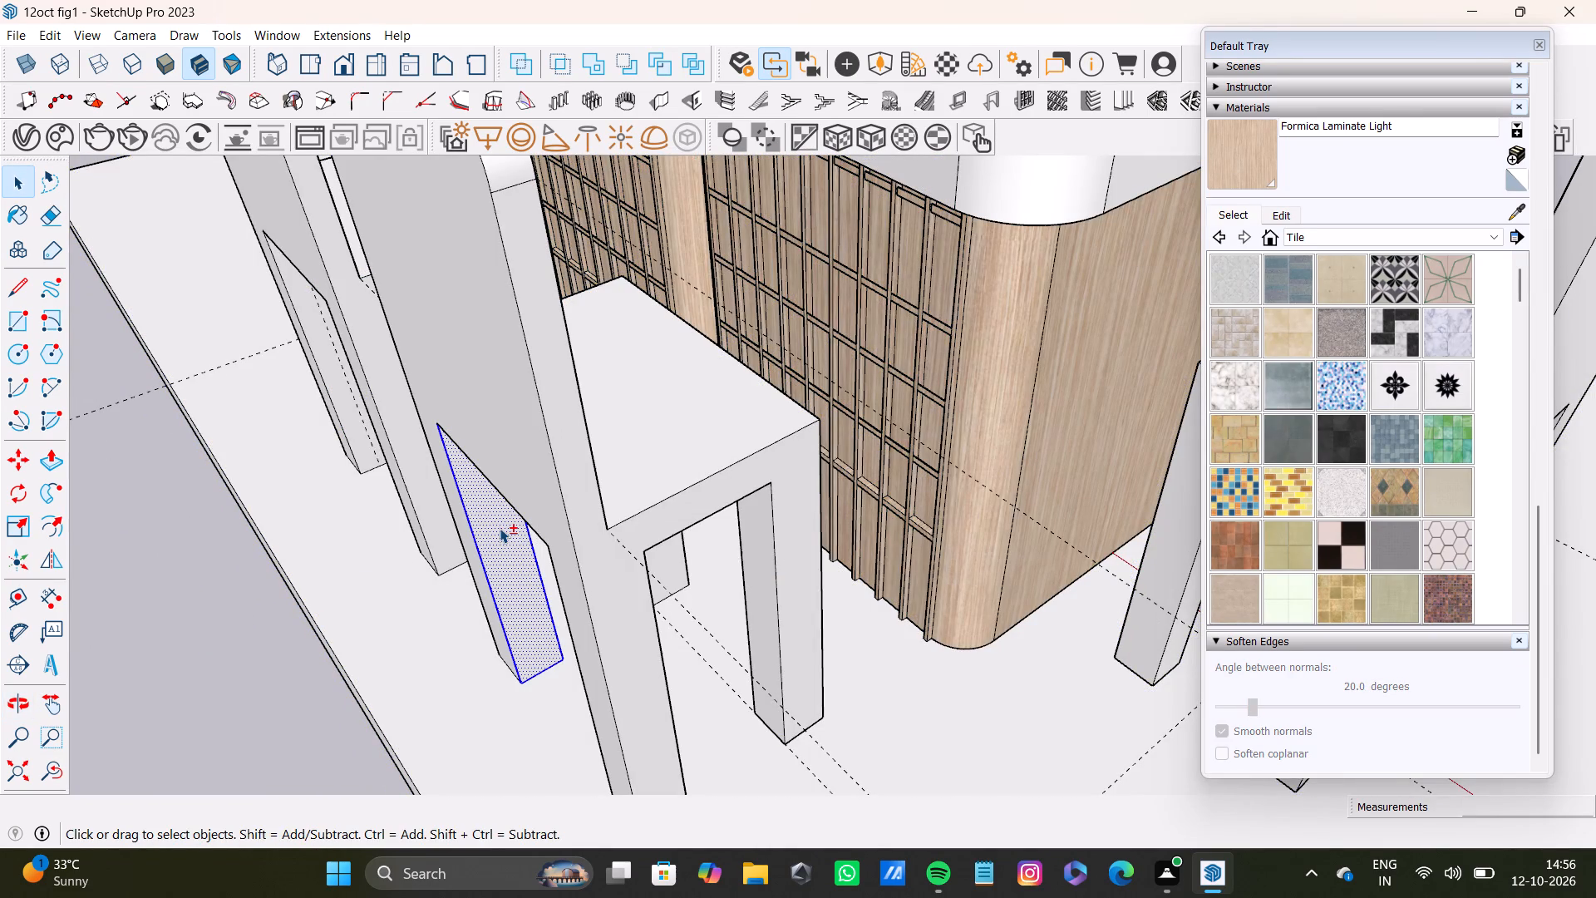
pyautogui.keyDown('shift'); pyautogui.doubleClick(511, 464); pyautogui.keyUp('shift')
pyautogui.keyDown('shift'); pyautogui.doubleClick(595, 529); pyautogui.keyUp('shift')
pyautogui.keyDown('shift'); pyautogui.doubleClick(672, 471); pyautogui.keyUp('shift')
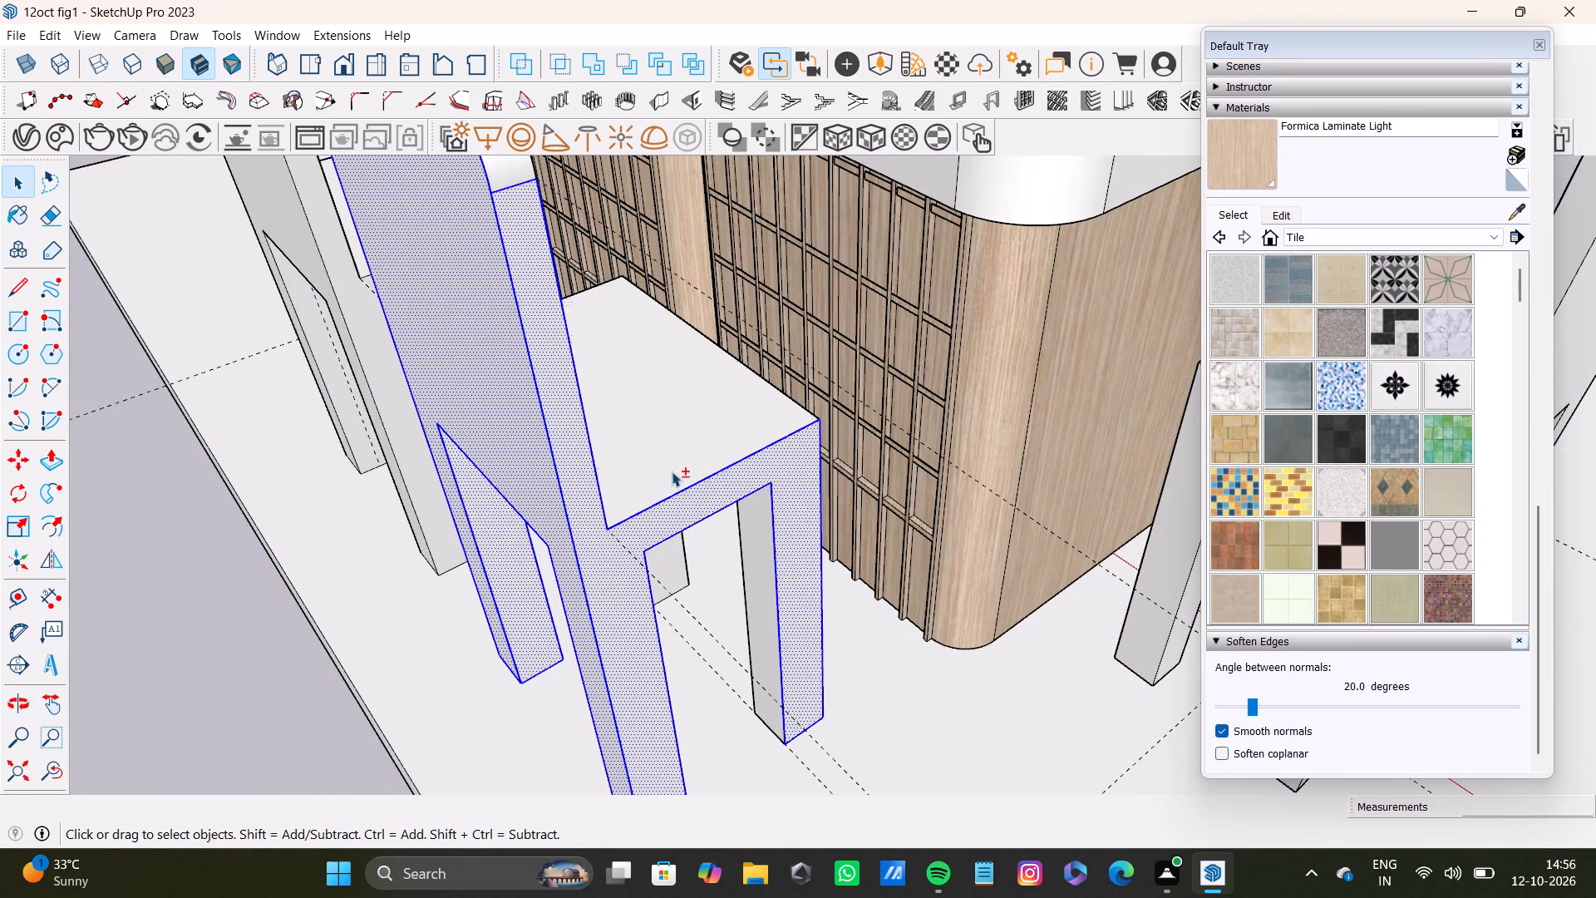
pyautogui.keyDown('shift'); pyautogui.doubleClick(755, 605); pyautogui.keyUp('shift')
pyautogui.keyDown('shift'); pyautogui.doubleClick(677, 570); pyautogui.keyUp('shift')
pyautogui.keyDown('shift'); pyautogui.scroll(-5, 645, 595); pyautogui.keyUp('shift')
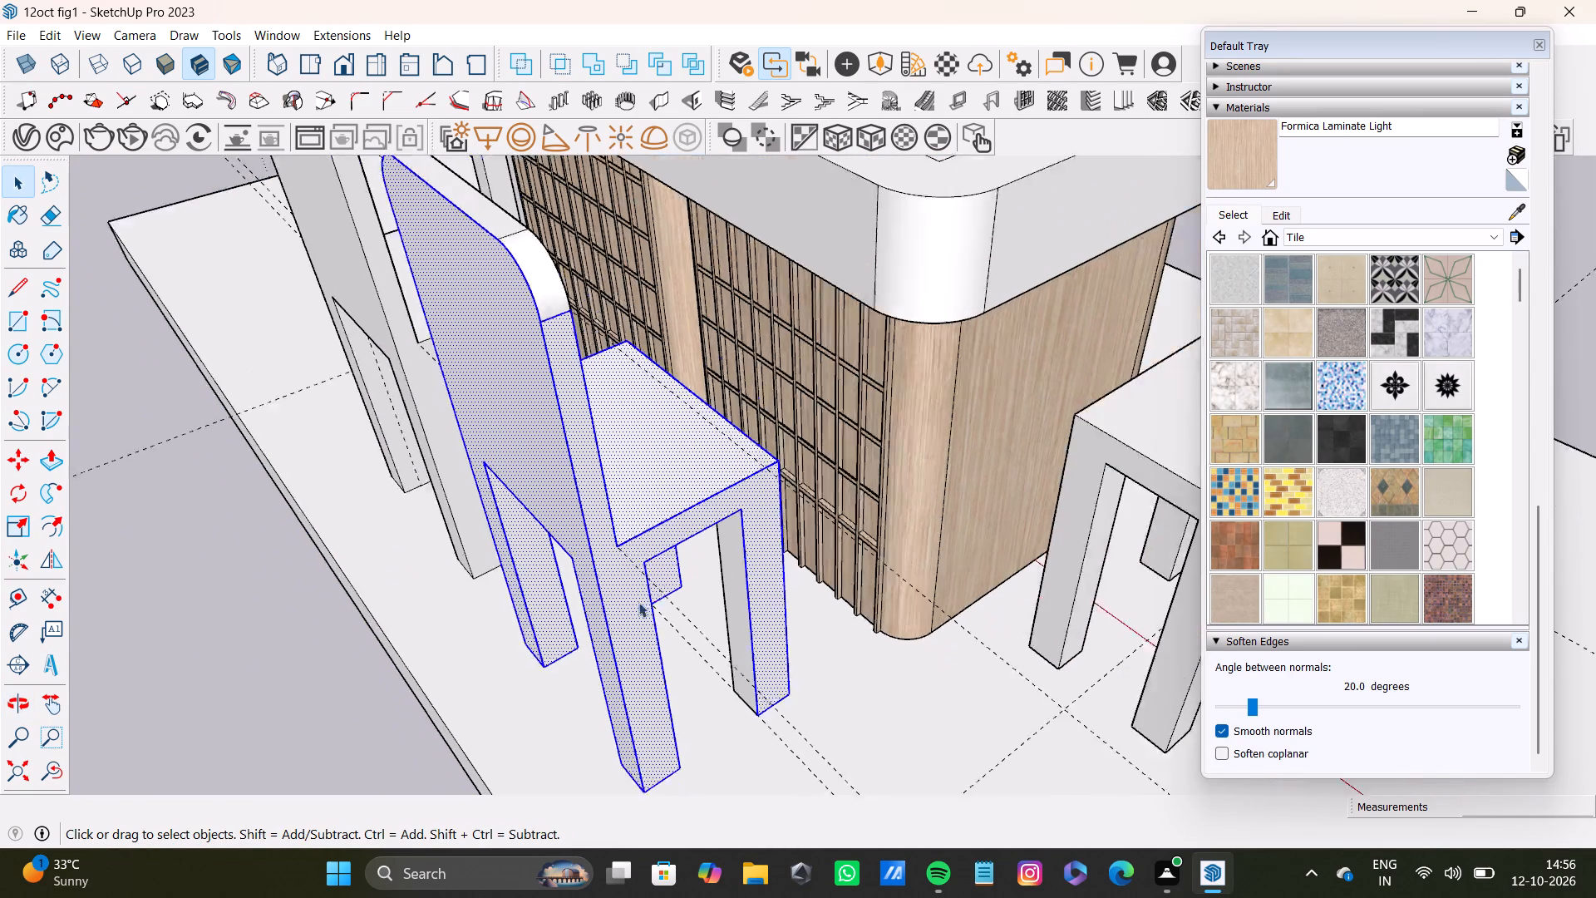
pyautogui.moveTo(604, 639); pyautogui.dragTo(772, 604, button='middle')
pyautogui.keyDown('shift'); pyautogui.scroll(4, 775, 603); pyautogui.keyUp('shift')
pyautogui.keyDown('shift'); pyautogui.doubleClick(860, 611); pyautogui.keyUp('shift')
pyautogui.keyDown('shift'); pyautogui.doubleClick(654, 602); pyautogui.keyUp('shift')
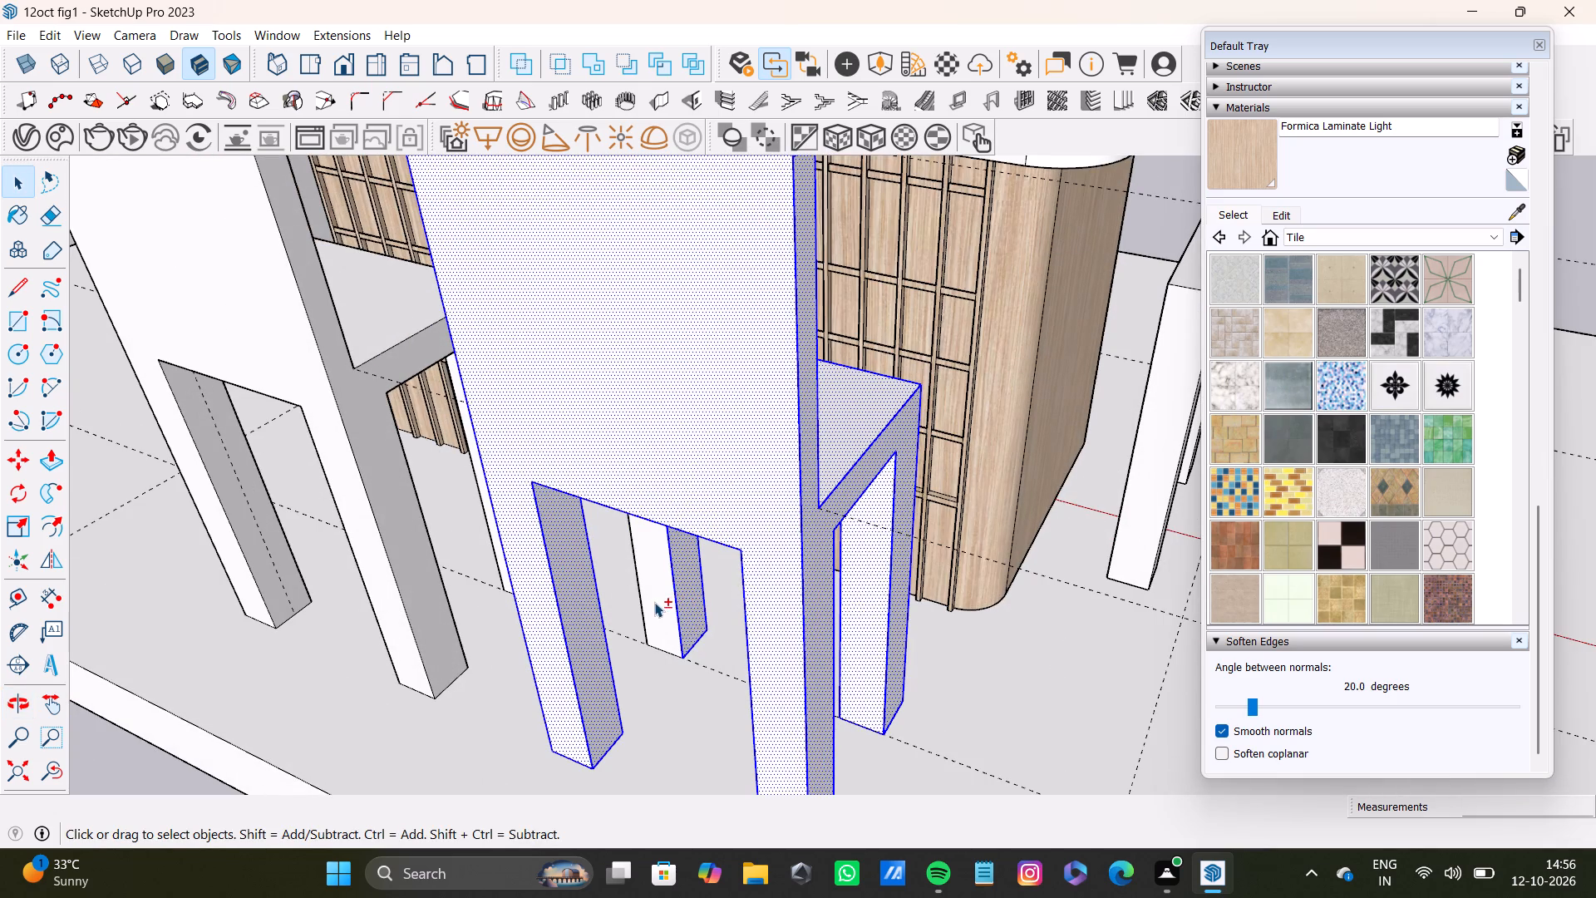
# Add the same chair's opposite side face and remaining leg faces to the selection.
pyautogui.keyDown('shift'); pyautogui.scroll(-5, 654, 602); pyautogui.keyUp('shift')
pyautogui.moveTo(648, 608); pyautogui.dragTo(1092, 603, button='middle')
pyautogui.keyDown('shift'); pyautogui.moveTo(1022, 588); pyautogui.dragTo(922, 586, button='middle'); pyautogui.keyUp('shift')
pyautogui.keyDown('shift'); pyautogui.scroll(3, 912, 586); pyautogui.keyUp('shift')
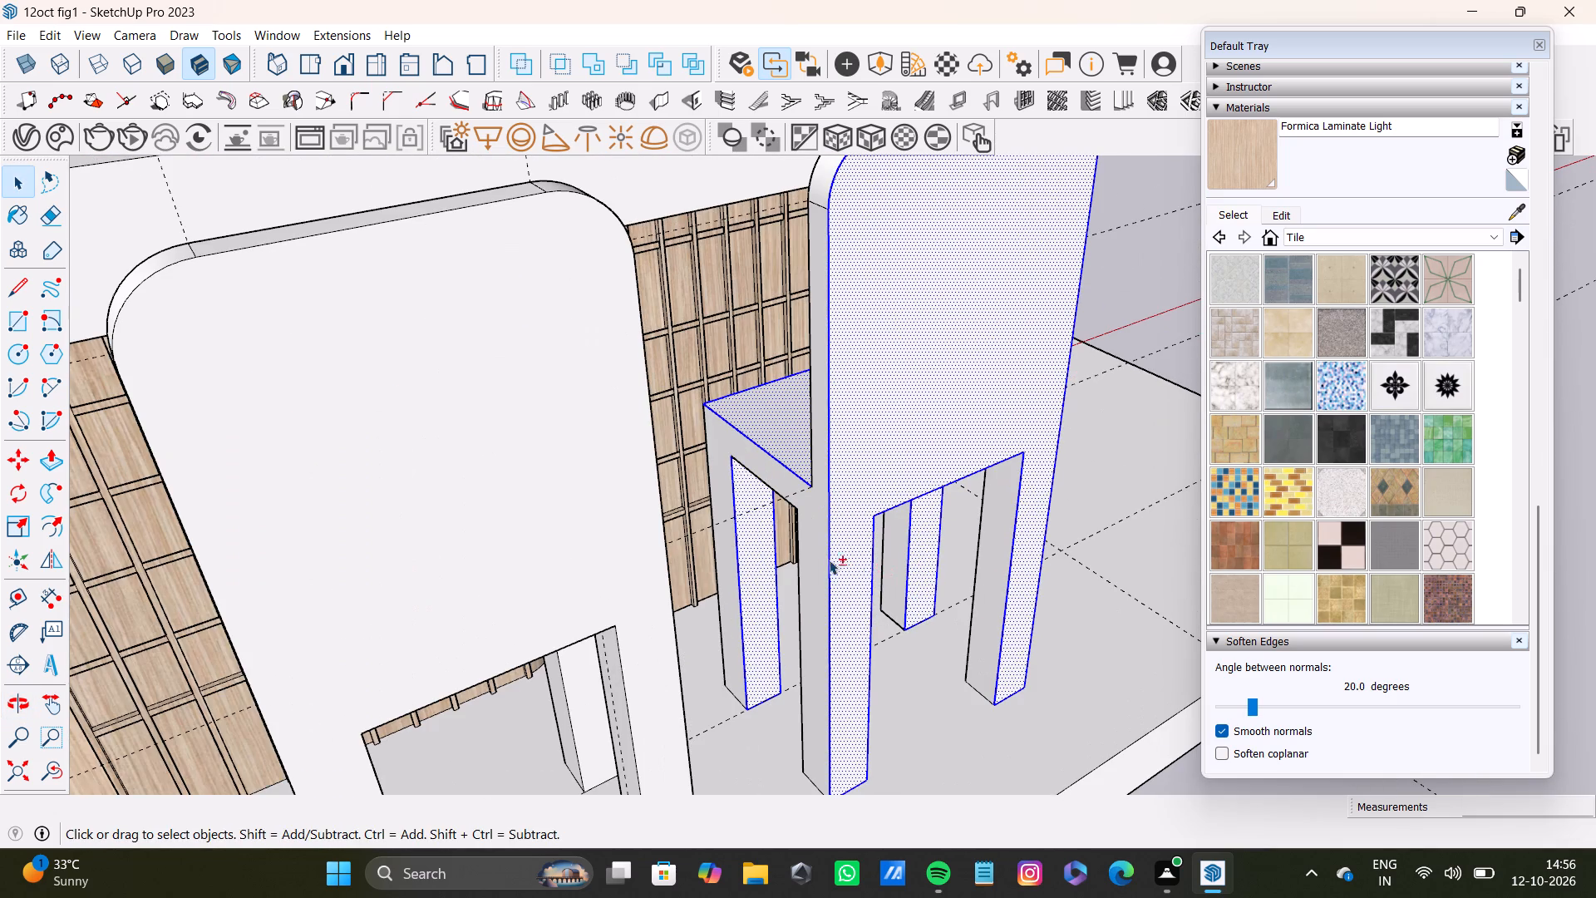
pyautogui.keyDown('shift'); pyautogui.doubleClick(820, 558); pyautogui.keyUp('shift')
pyautogui.keyDown('shift'); pyautogui.doubleClick(994, 558); pyautogui.keyUp('shift')
pyautogui.keyDown('shift'); pyautogui.doubleClick(903, 568); pyautogui.keyUp('shift')
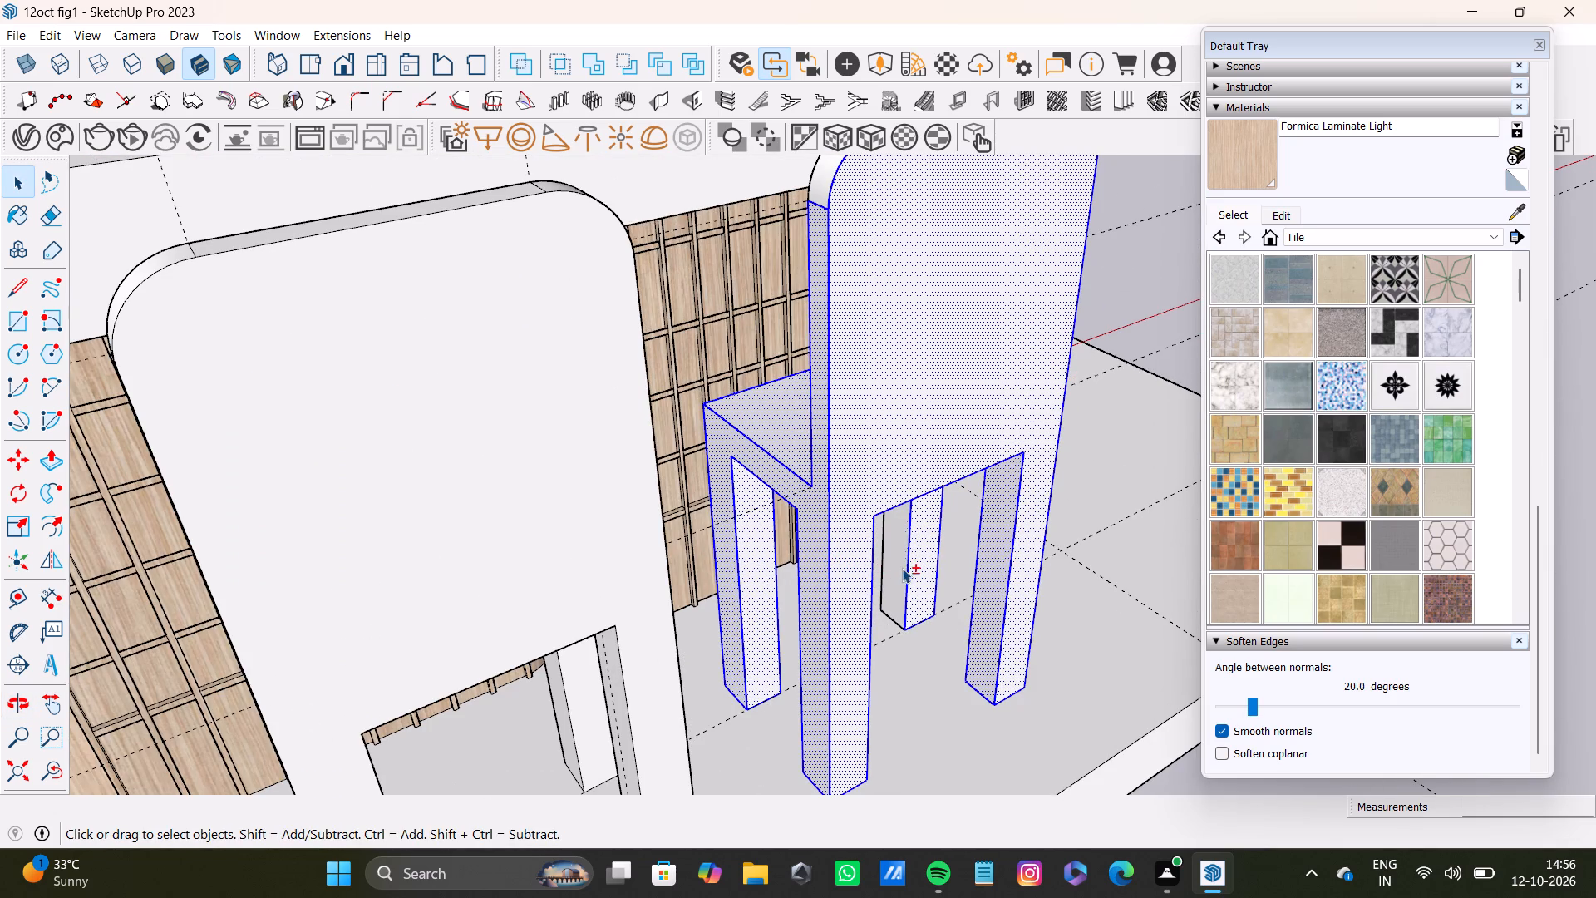
# Add the same chair's two rounded corner faces and the top face of its back to the selection.
pyautogui.keyDown('shift'); pyautogui.moveTo(941, 497); pyautogui.dragTo(842, 750, button='middle'); pyautogui.keyUp('shift')
pyautogui.keyDown('shift'); pyautogui.scroll(3, 760, 619); pyautogui.keyUp('shift')
pyautogui.keyDown('shift'); pyautogui.doubleClick(655, 560); pyautogui.keyUp('shift')
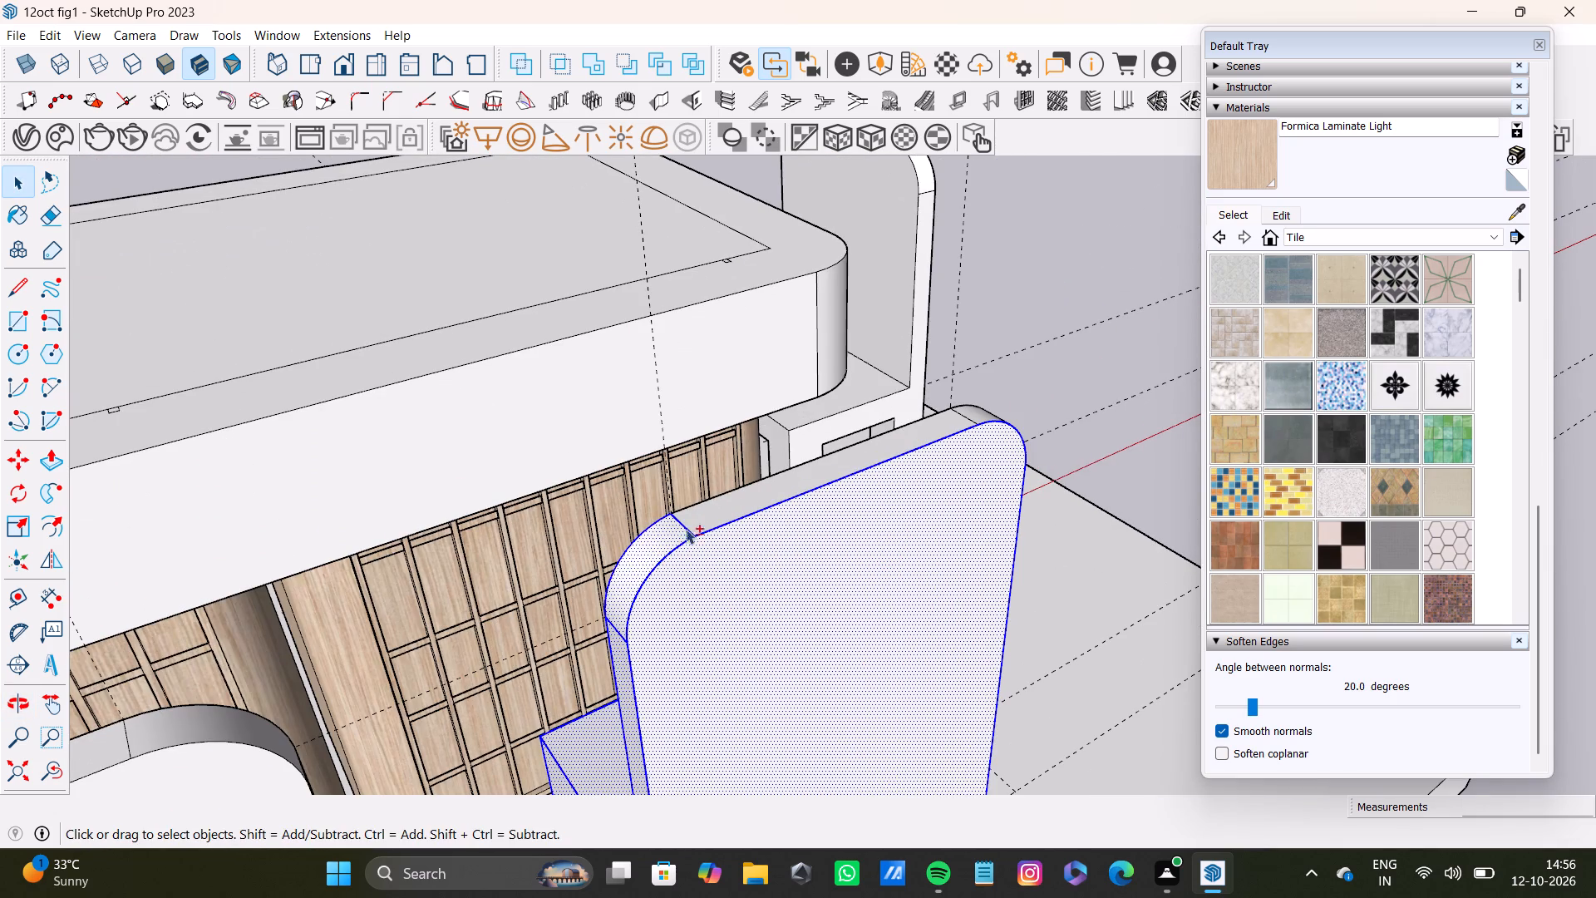
pyautogui.keyDown('shift'); pyautogui.doubleClick(712, 518); pyautogui.keyUp('shift')
pyautogui.moveTo(1039, 536); pyautogui.dragTo(774, 606, button='middle')
pyautogui.keyDown('shift'); pyautogui.scroll(3, 650, 555); pyautogui.keyUp('shift')
pyautogui.keyDown('shift'); pyautogui.doubleClick(549, 528); pyautogui.keyUp('shift')
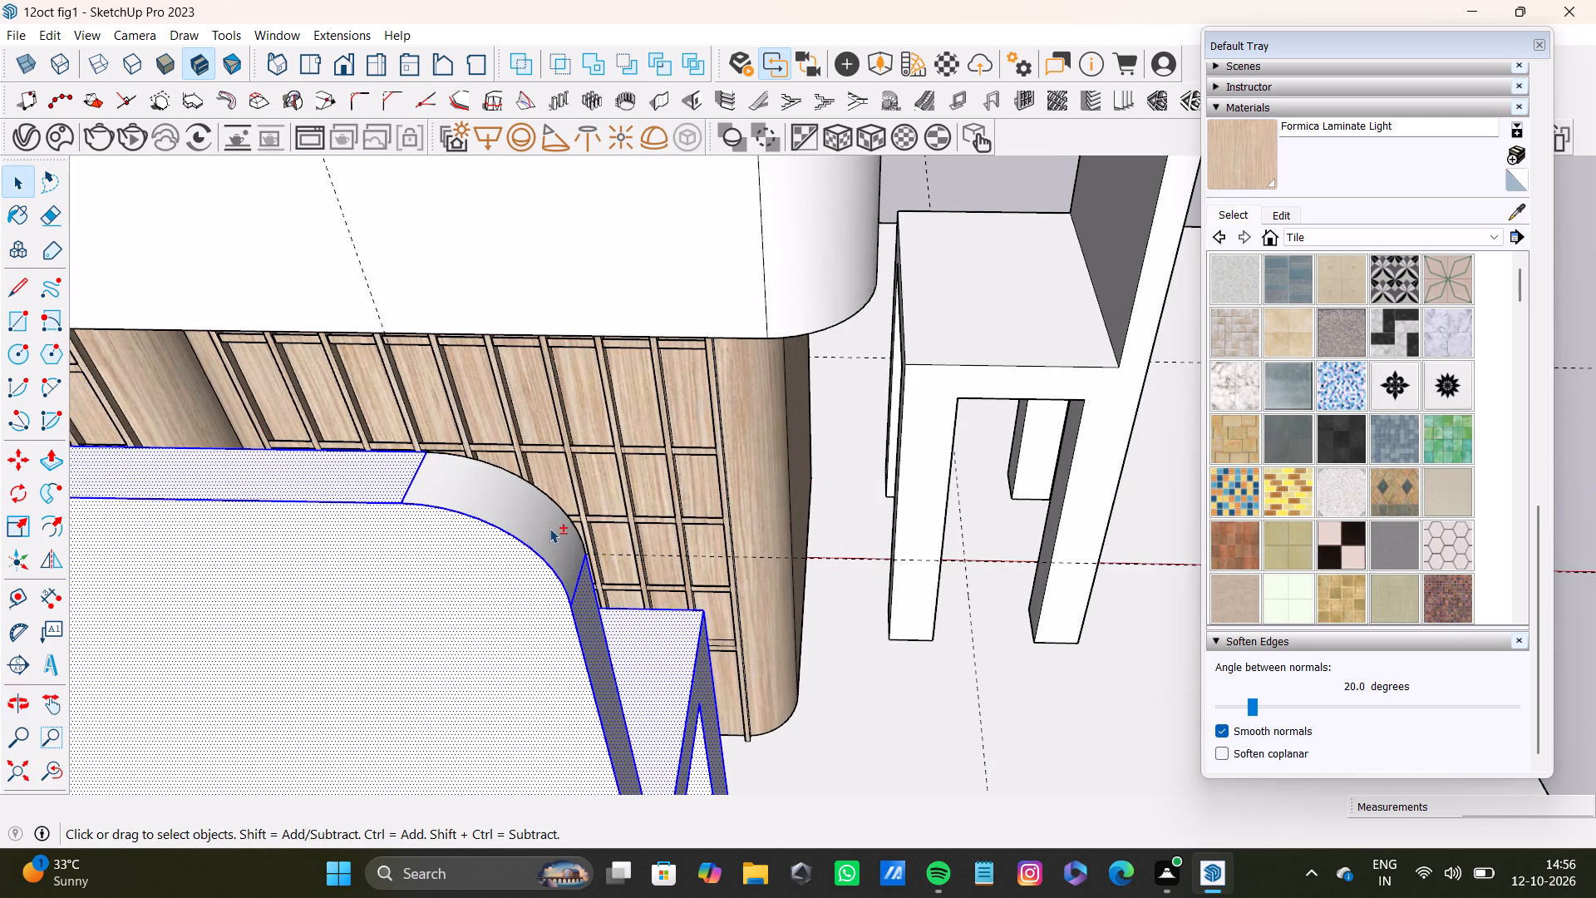
# Examine the selected long-side chair and the arrangement around the table from several sides.
pyautogui.keyDown('shift'); pyautogui.scroll(-20, 548, 527); pyautogui.keyUp('shift')
pyautogui.keyDown('shift'); pyautogui.moveTo(528, 600); pyautogui.dragTo(616, 517, button='middle'); pyautogui.keyUp('shift')
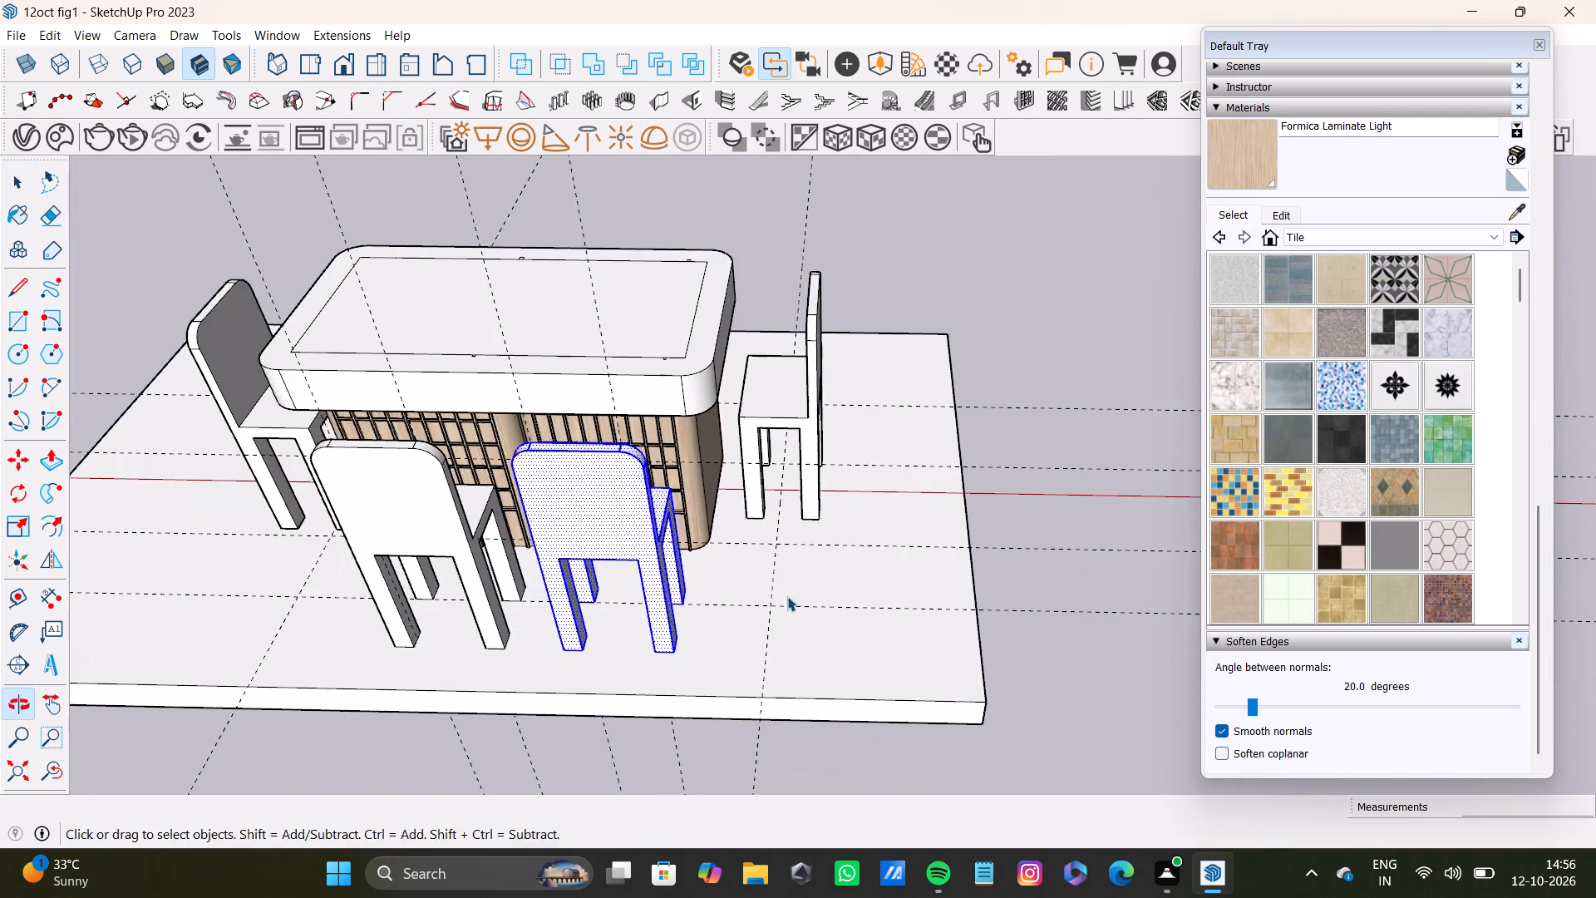
pyautogui.moveTo(787, 596); pyautogui.dragTo(1124, 580, button='middle')
pyautogui.scroll(1, 791, 684)
pyautogui.moveTo(791, 684); pyautogui.dragTo(450, 765, button='middle')
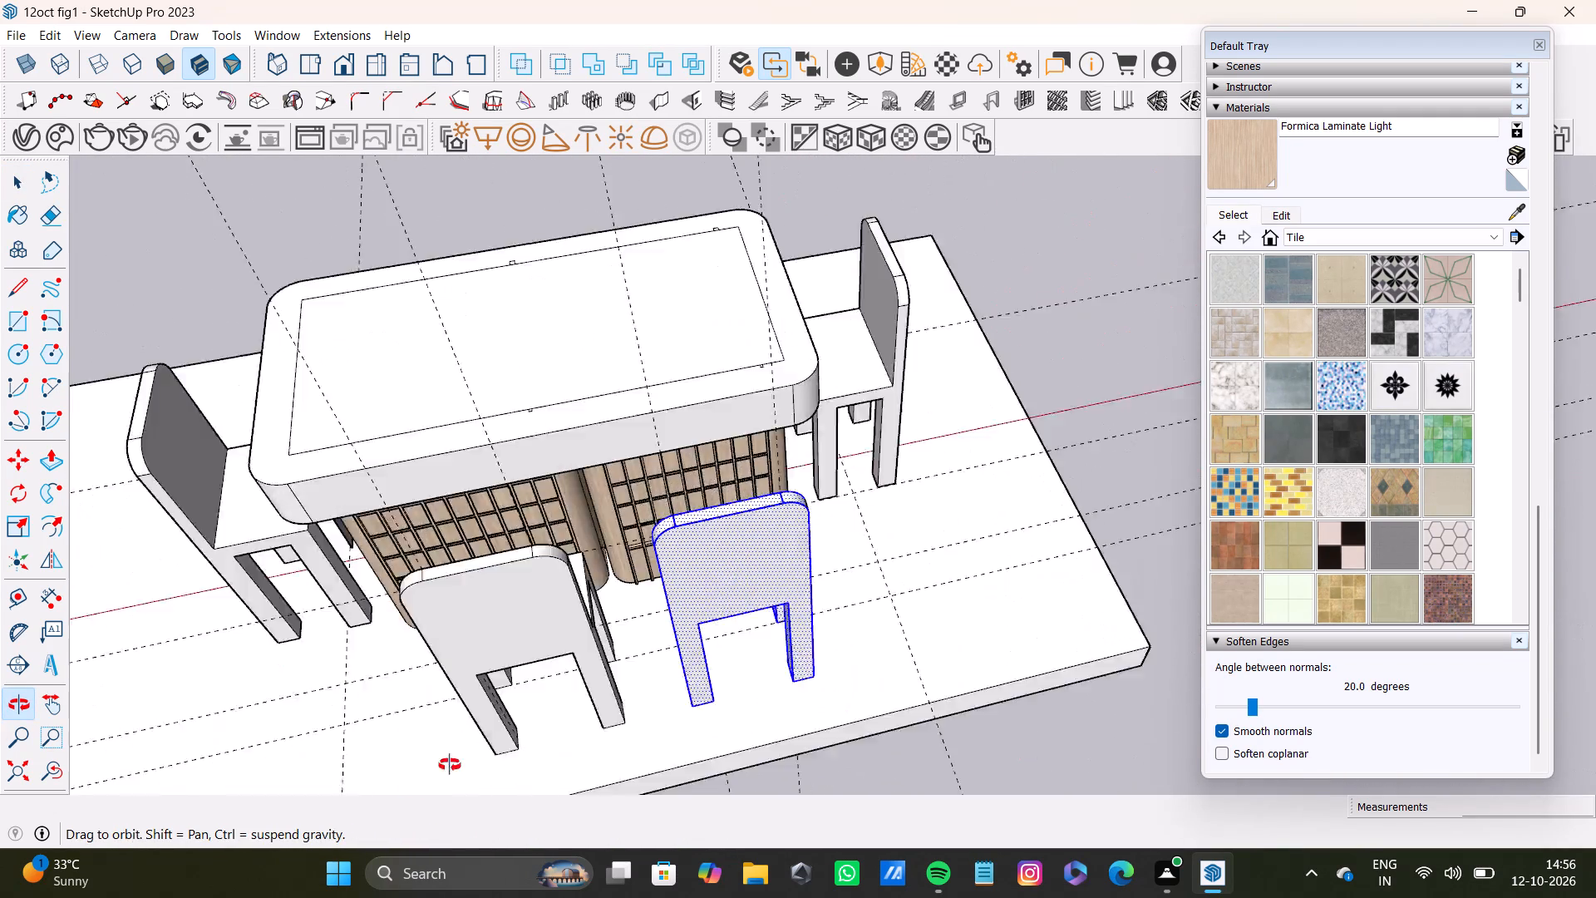
pyautogui.moveTo(450, 765); pyautogui.dragTo(449, 762, button='middle')
pyautogui.moveTo(889, 694); pyautogui.dragTo(559, 707, button='middle')
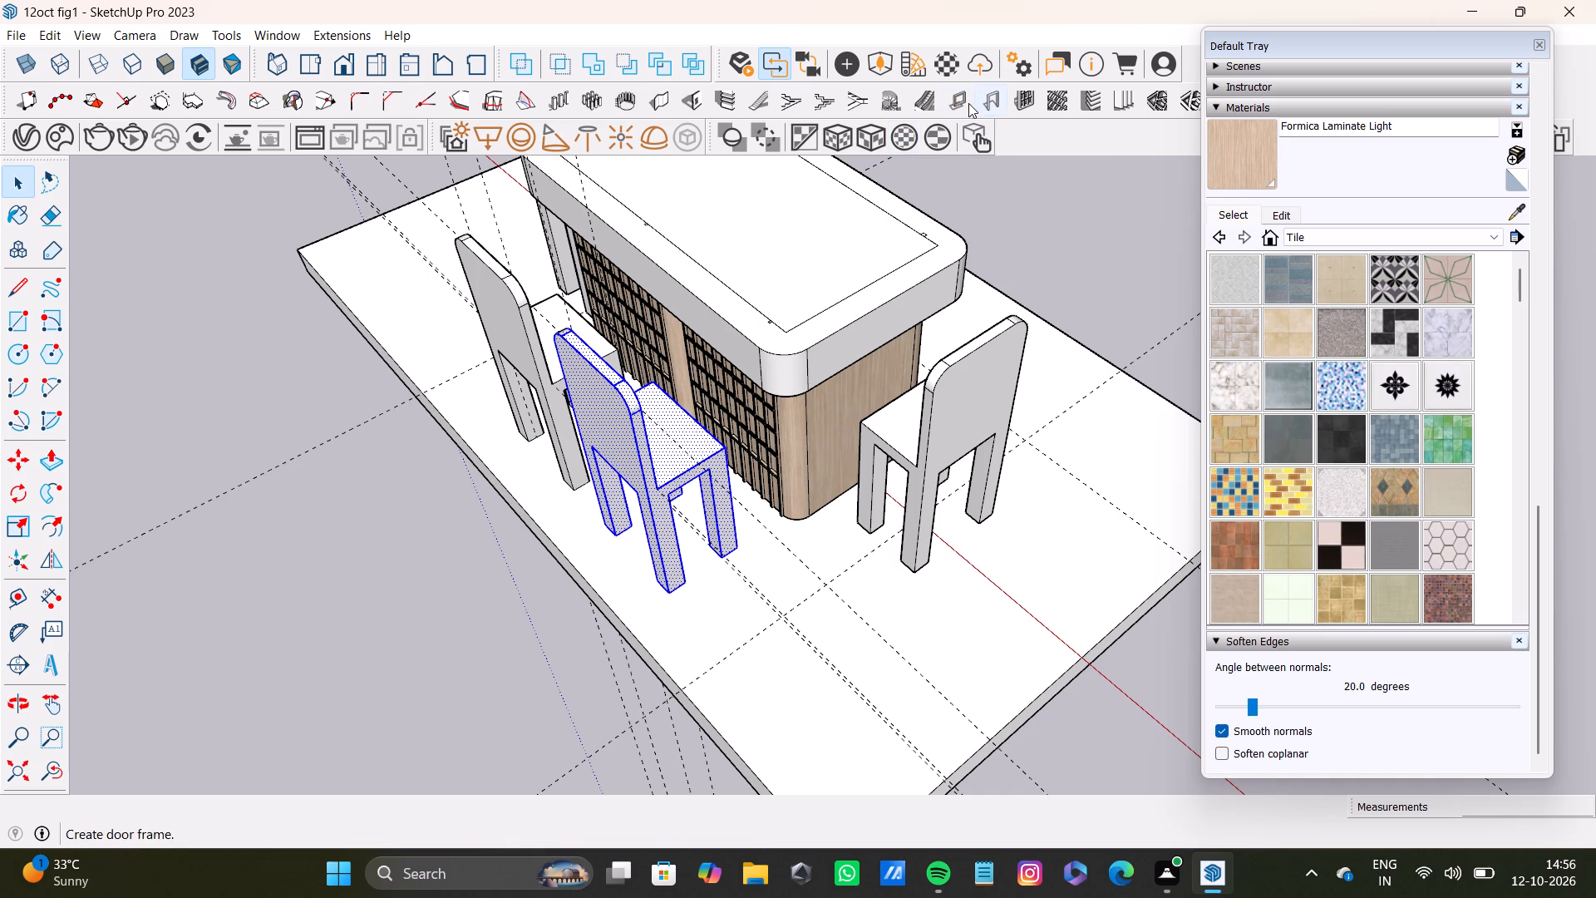
pyautogui.scroll(-7, 753, 562)
pyautogui.moveTo(754, 555); pyautogui.dragTo(582, 574, button='middle')
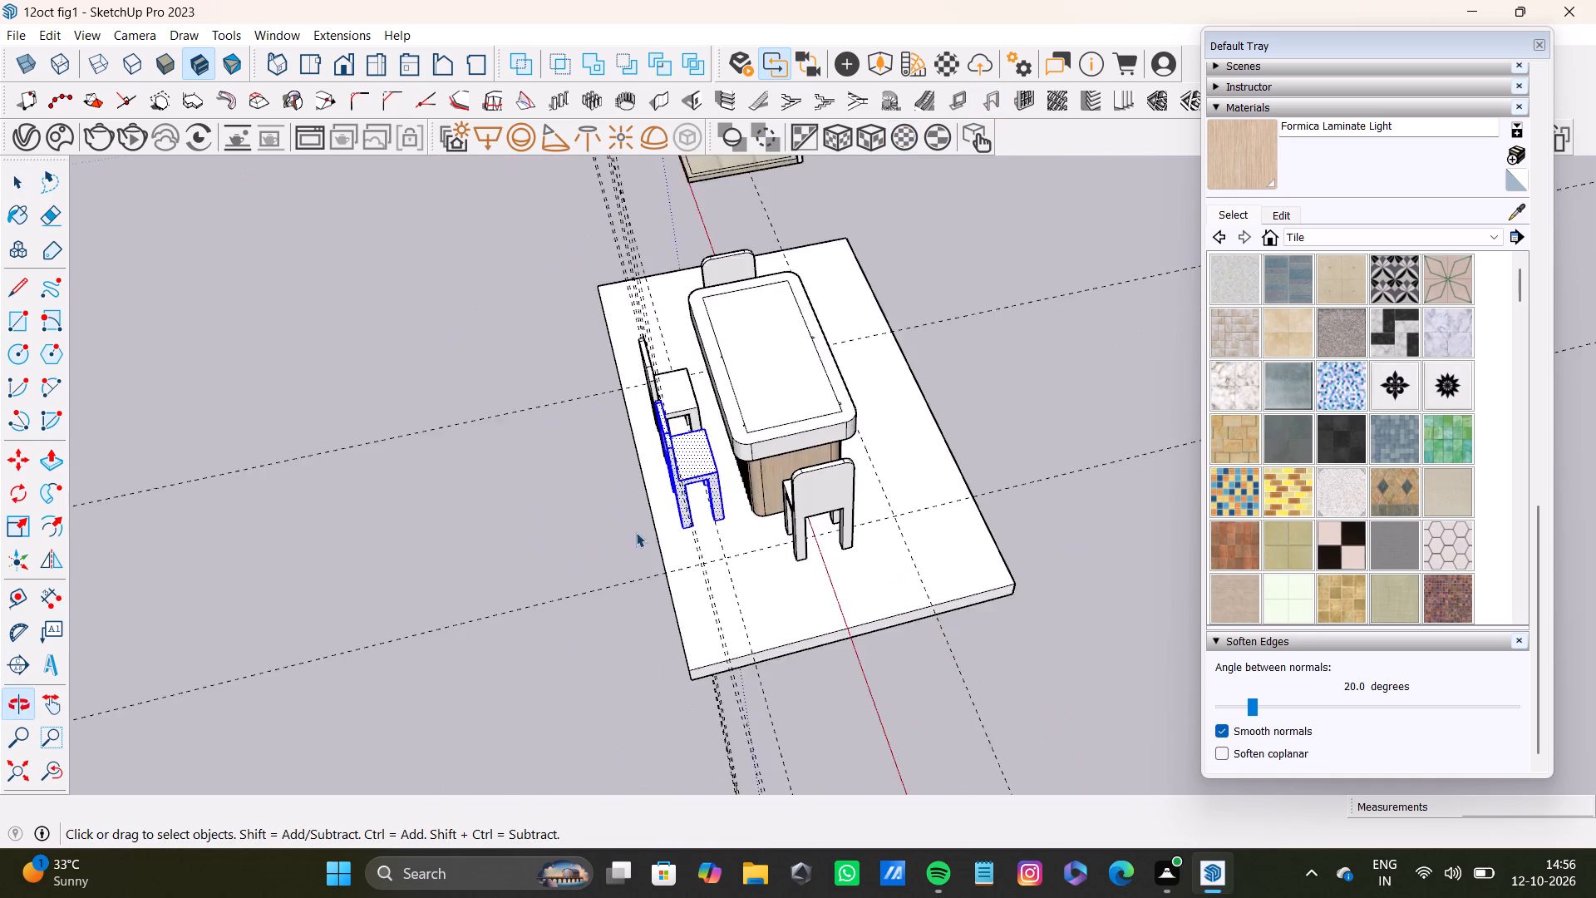
pyautogui.scroll(8, 640, 530)
pyautogui.moveTo(810, 550); pyautogui.dragTo(909, 602, button='middle')
# Add the second long-side chair's rear back, seat, side and visible leg faces to the selection.
pyautogui.scroll(-4, 761, 493)
pyautogui.moveTo(756, 494); pyautogui.dragTo(1026, 481, button='middle')
pyautogui.scroll(3, 663, 476)
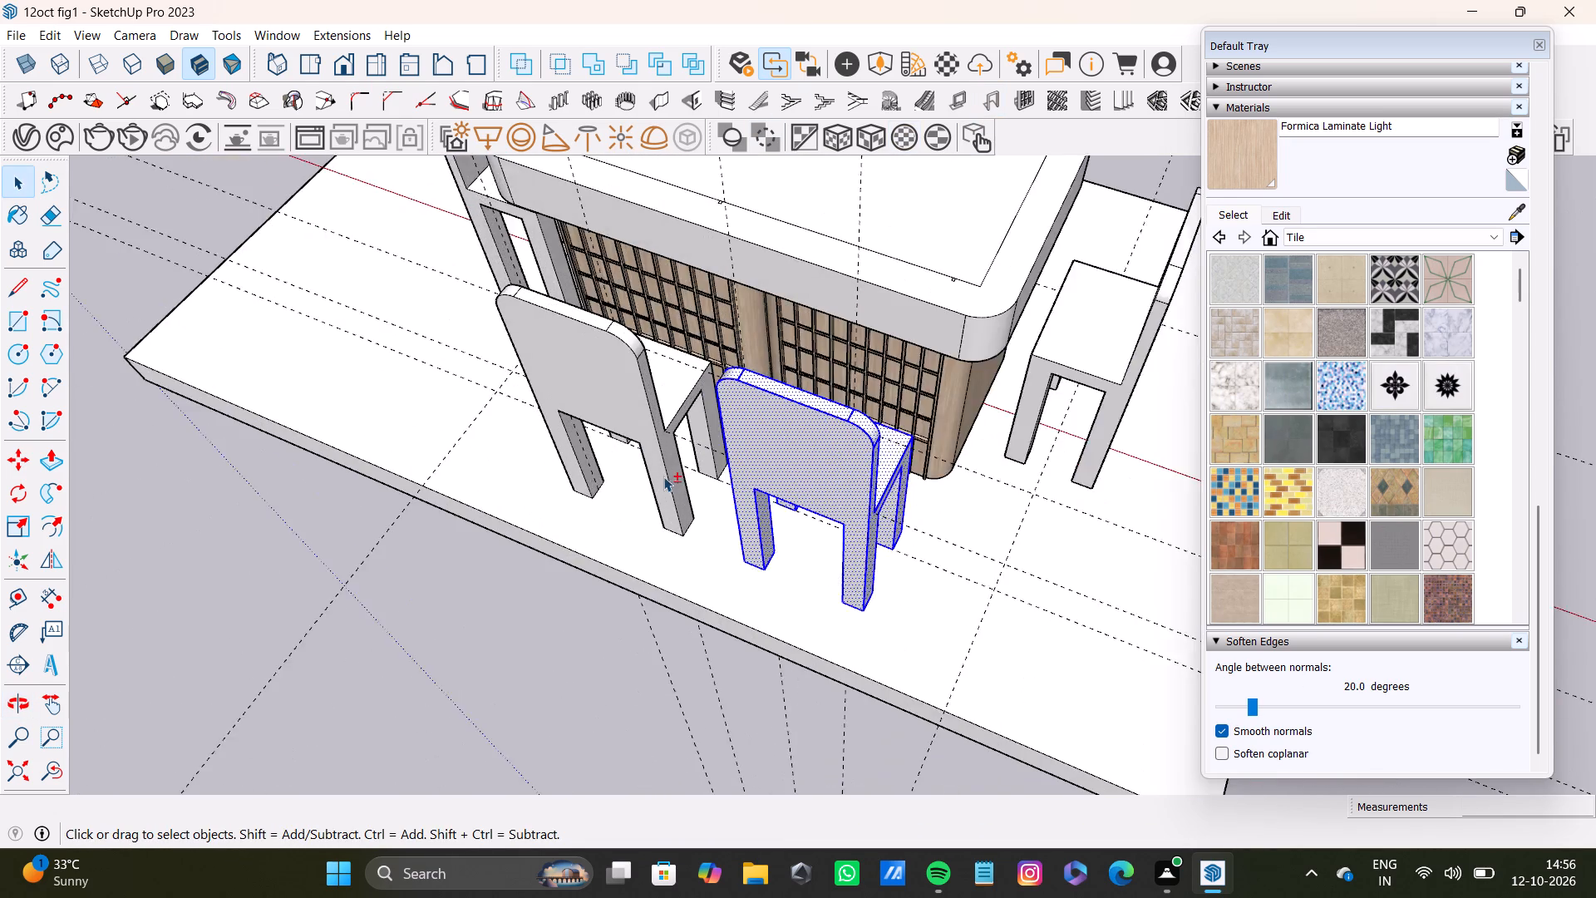
pyautogui.scroll(4, 663, 476)
pyautogui.keyDown('shift'); pyautogui.doubleClick(626, 405); pyautogui.keyUp('shift')
pyautogui.keyDown('shift'); pyautogui.doubleClick(673, 373); pyautogui.keyUp('shift')
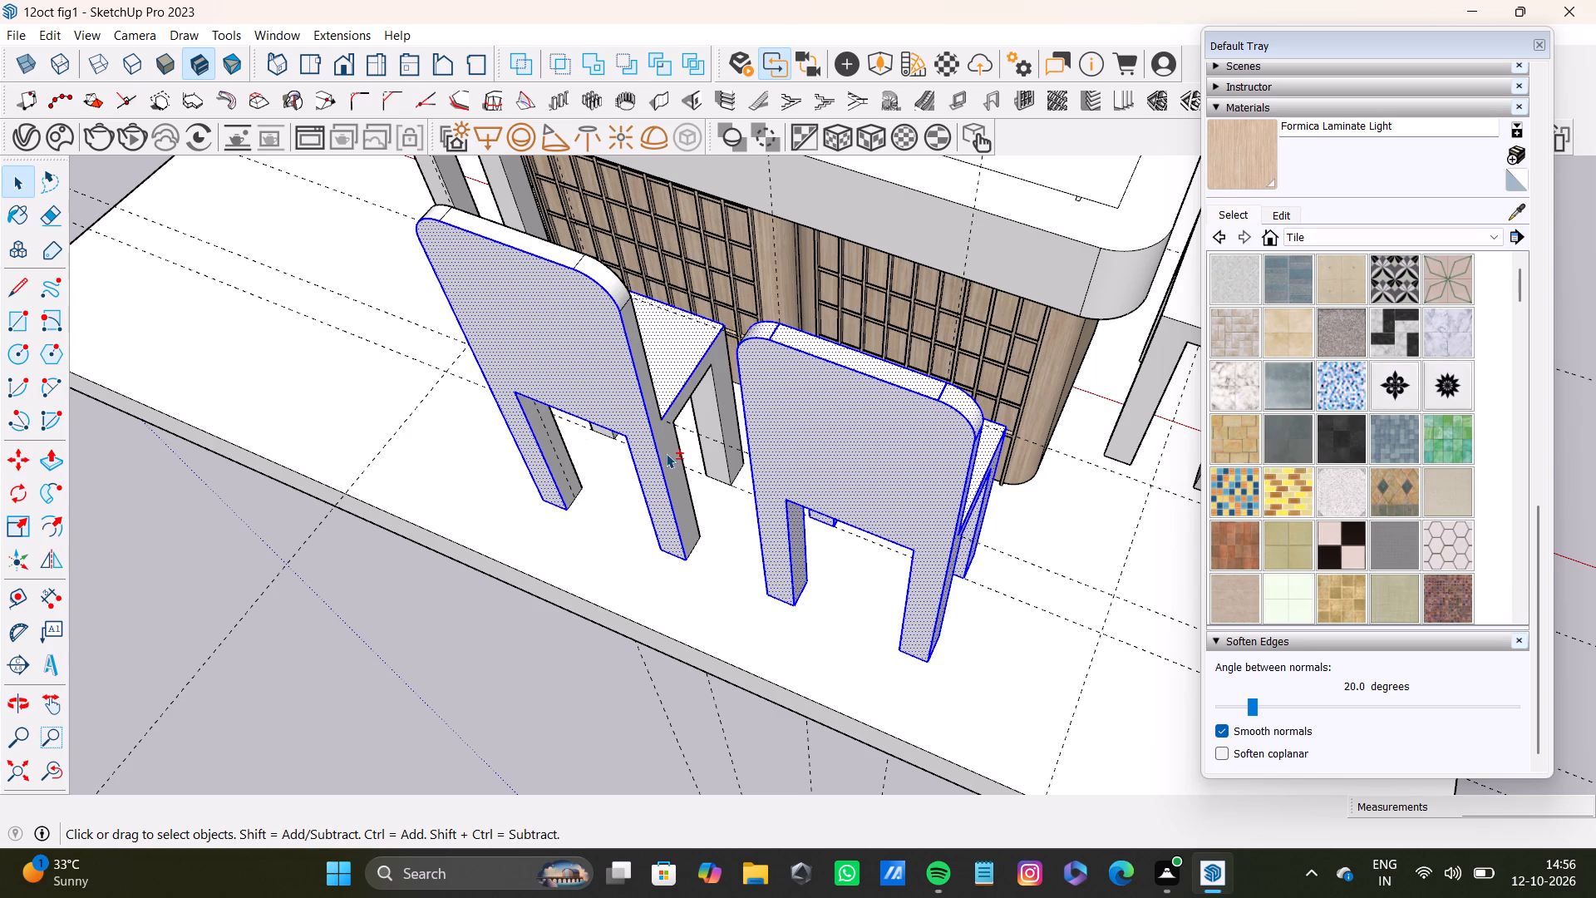
pyautogui.keyDown('shift'); pyautogui.doubleClick(666, 453); pyautogui.keyUp('shift')
pyautogui.keyDown('shift'); pyautogui.doubleClick(710, 409); pyautogui.keyUp('shift')
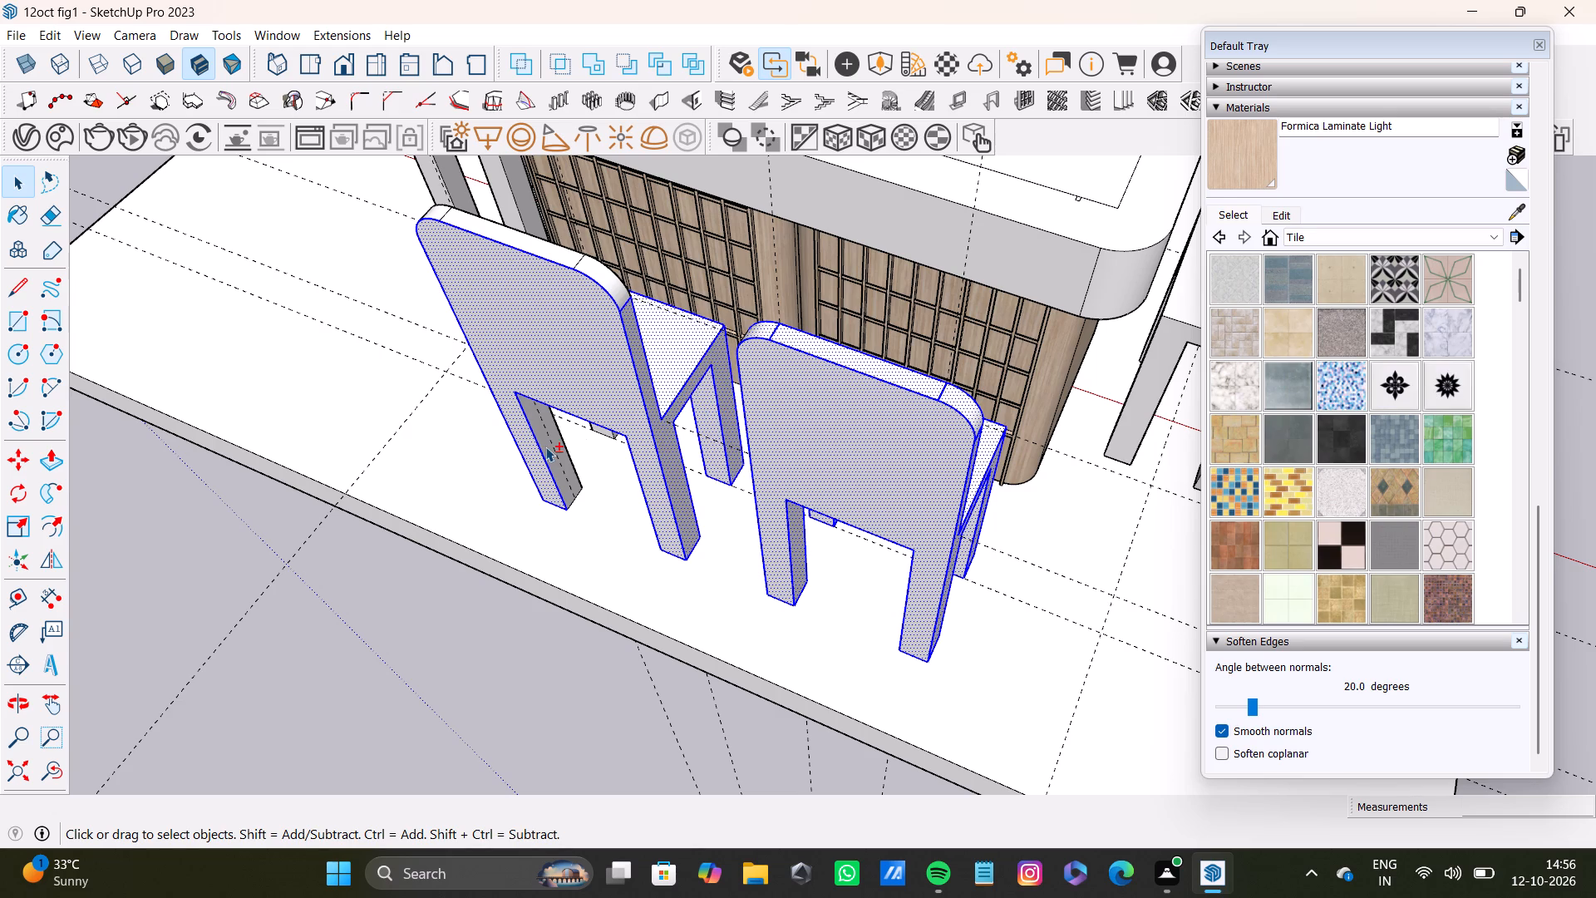
pyautogui.keyDown('shift'); pyautogui.doubleClick(545, 447); pyautogui.keyUp('shift')
# Add the second chair's back top face, its two rounded corner faces and its opposite side face to the selection.
pyautogui.moveTo(543, 437); pyautogui.dragTo(948, 432, button='middle')
pyautogui.keyDown('shift'); pyautogui.scroll(4, 746, 435); pyautogui.keyUp('shift')
pyautogui.keyDown('shift'); pyautogui.doubleClick(706, 378); pyautogui.keyUp('shift')
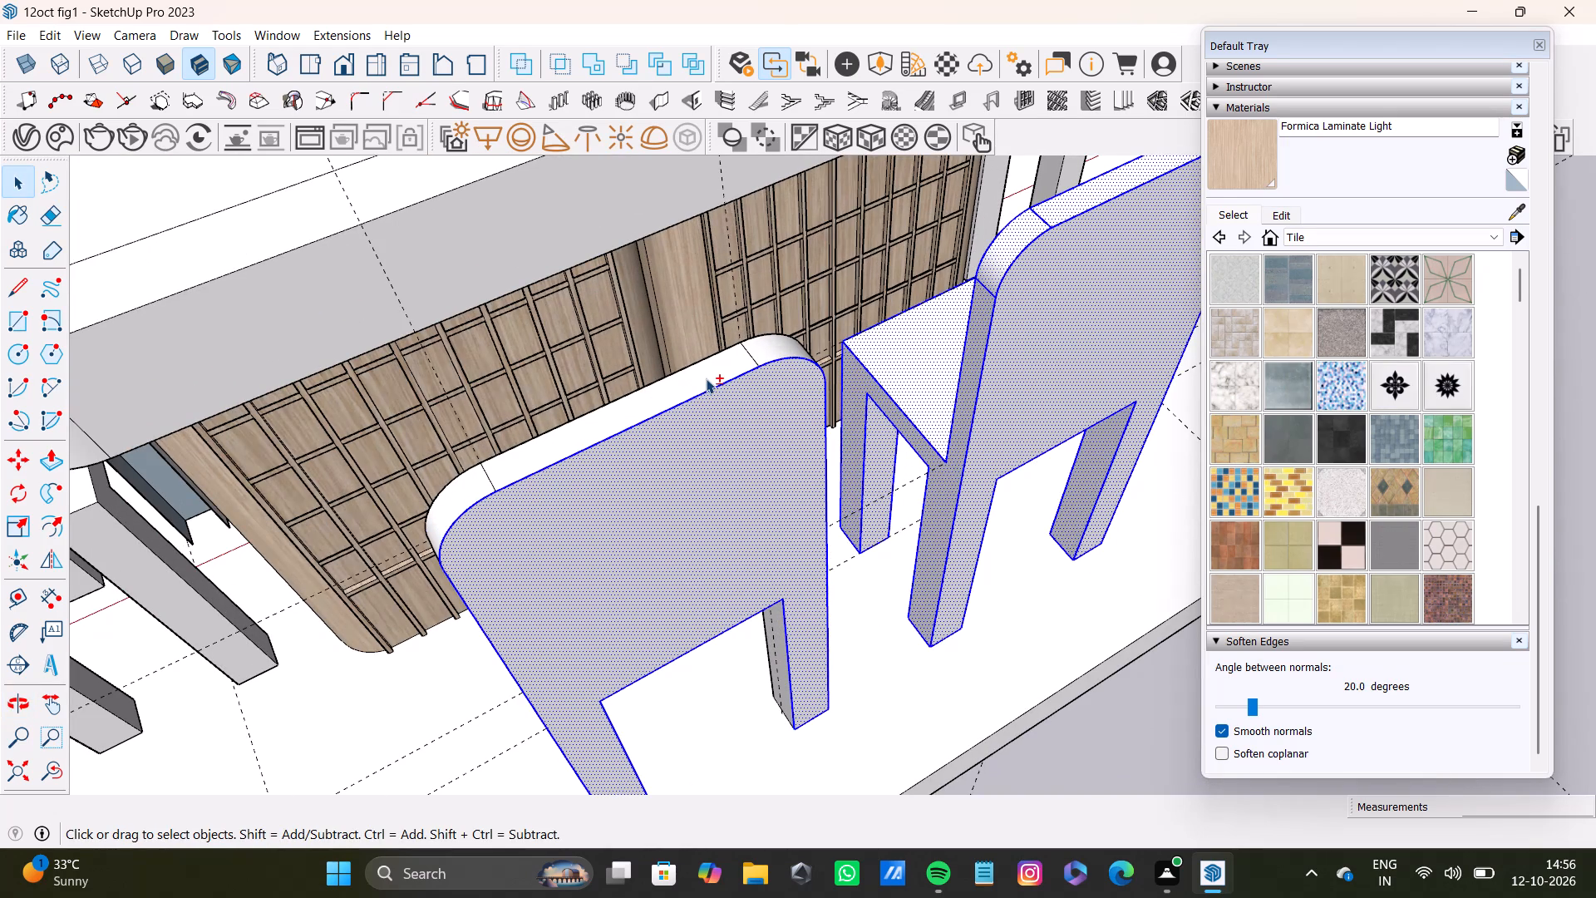
pyautogui.keyDown('shift'); pyautogui.doubleClick(784, 347); pyautogui.keyUp('shift')
pyautogui.keyDown('shift'); pyautogui.doubleClick(475, 489); pyautogui.keyUp('shift')
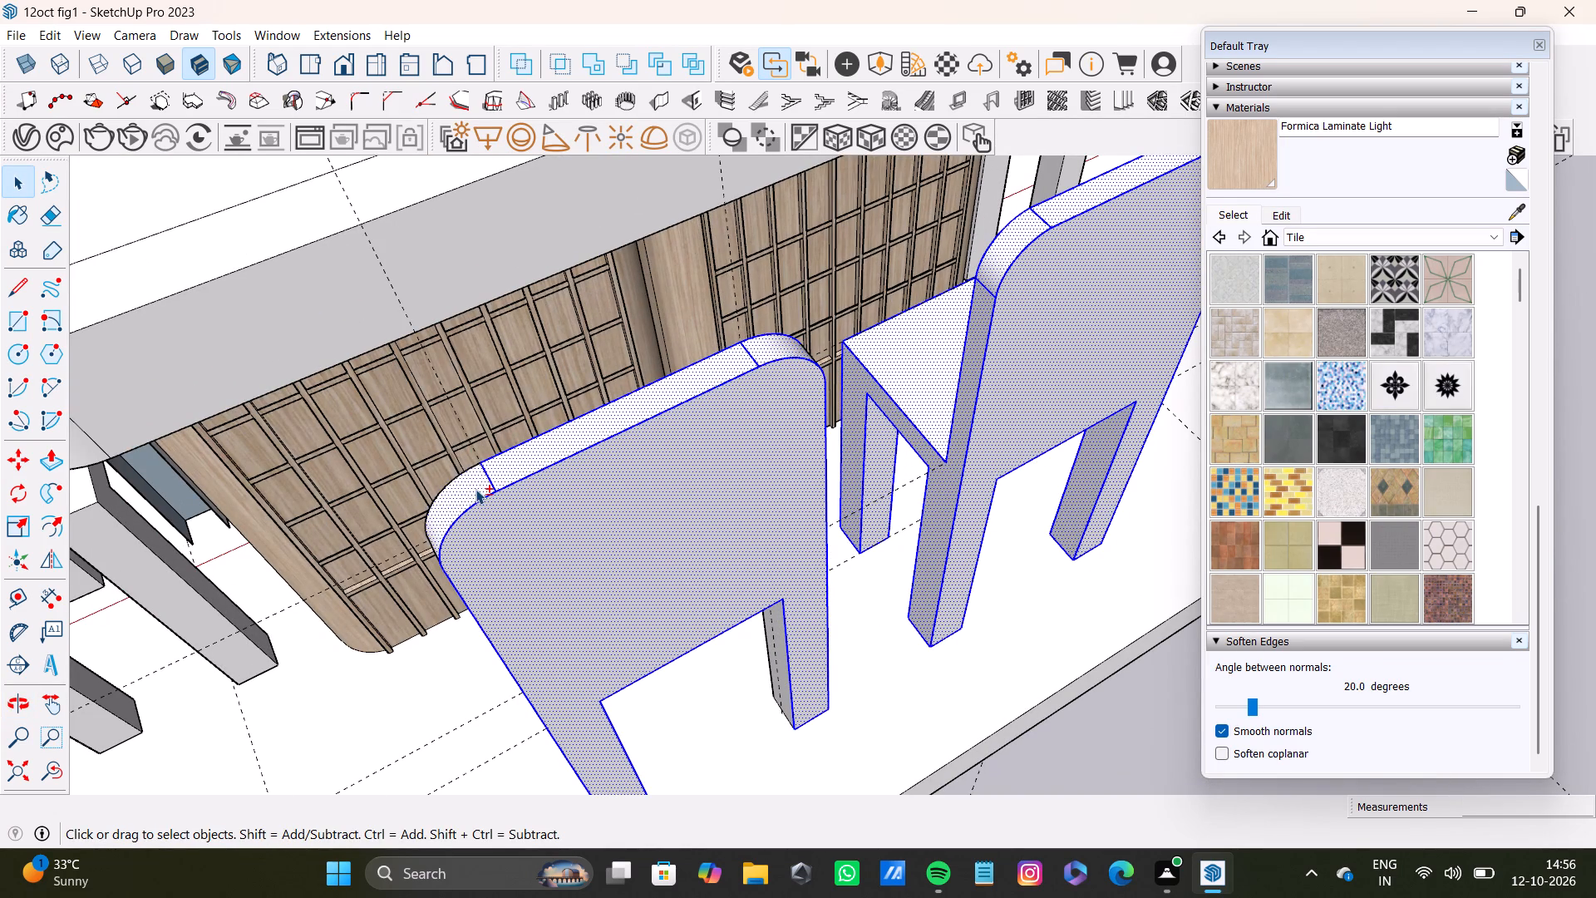
pyautogui.moveTo(524, 500); pyautogui.dragTo(924, 461, button='middle')
pyautogui.scroll(-3, 941, 457)
pyautogui.keyDown('shift'); pyautogui.moveTo(967, 561); pyautogui.dragTo(1003, 324, button='middle'); pyautogui.keyUp('shift')
pyautogui.keyDown('shift'); pyautogui.scroll(4, 968, 453); pyautogui.keyUp('shift')
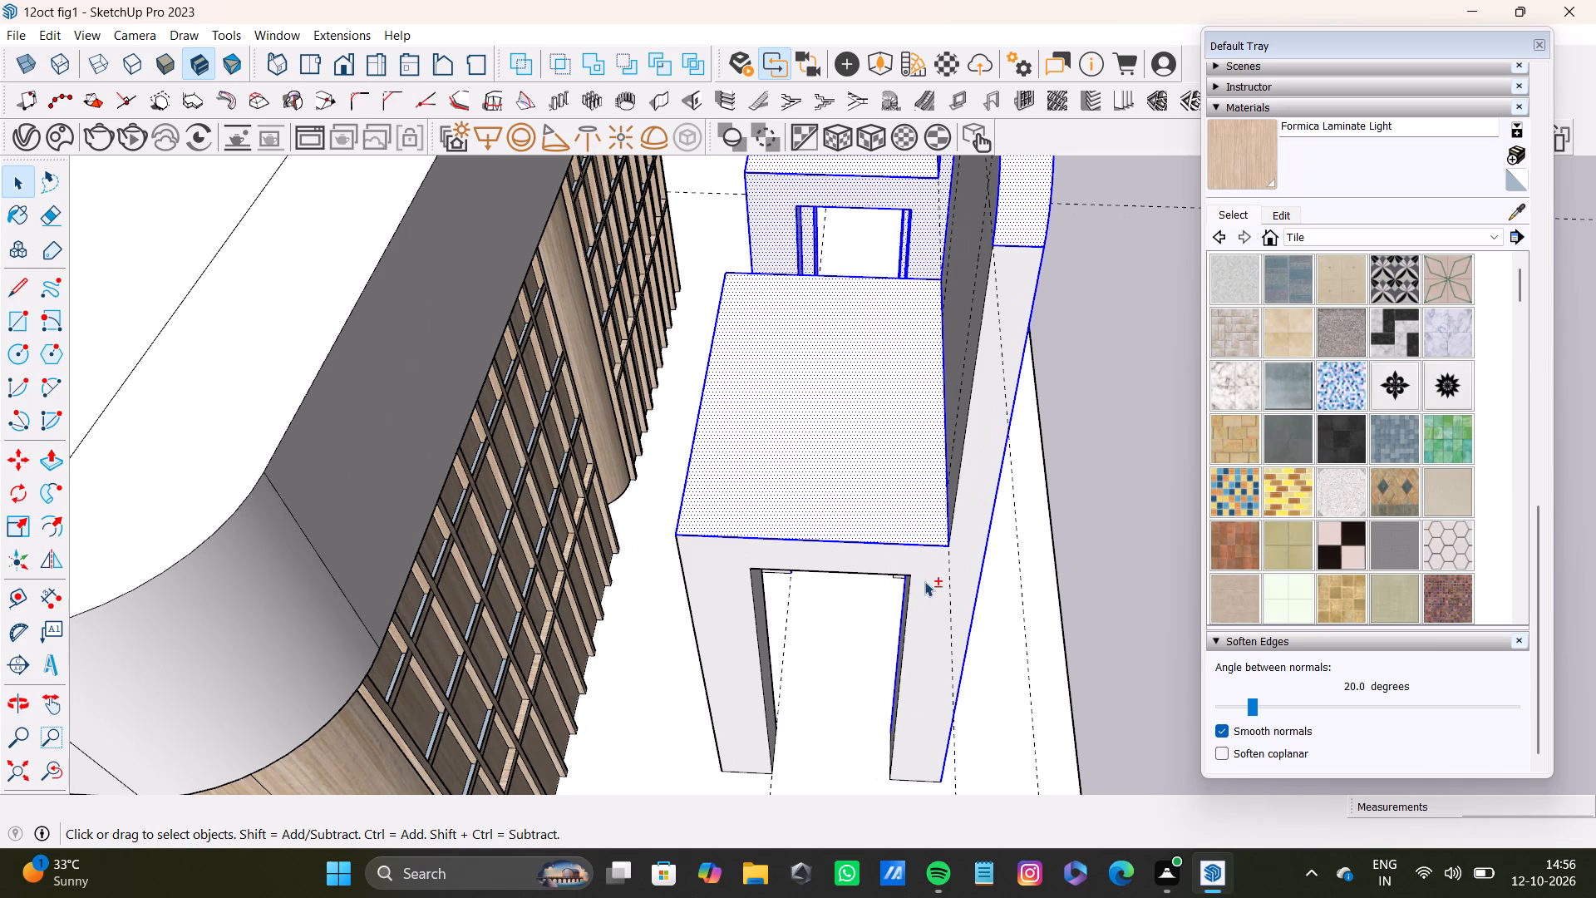
pyautogui.keyDown('shift'); pyautogui.doubleClick(925, 582); pyautogui.keyUp('shift')
# Add the same chair's remaining inner leg faces beneath the seat to the selection.
pyautogui.keyDown('shift'); pyautogui.scroll(-9, 829, 542); pyautogui.keyUp('shift')
pyautogui.keyDown('shift'); pyautogui.moveTo(832, 582); pyautogui.dragTo(681, 414, button='middle'); pyautogui.keyUp('shift')
pyautogui.scroll(2, 739, 469)
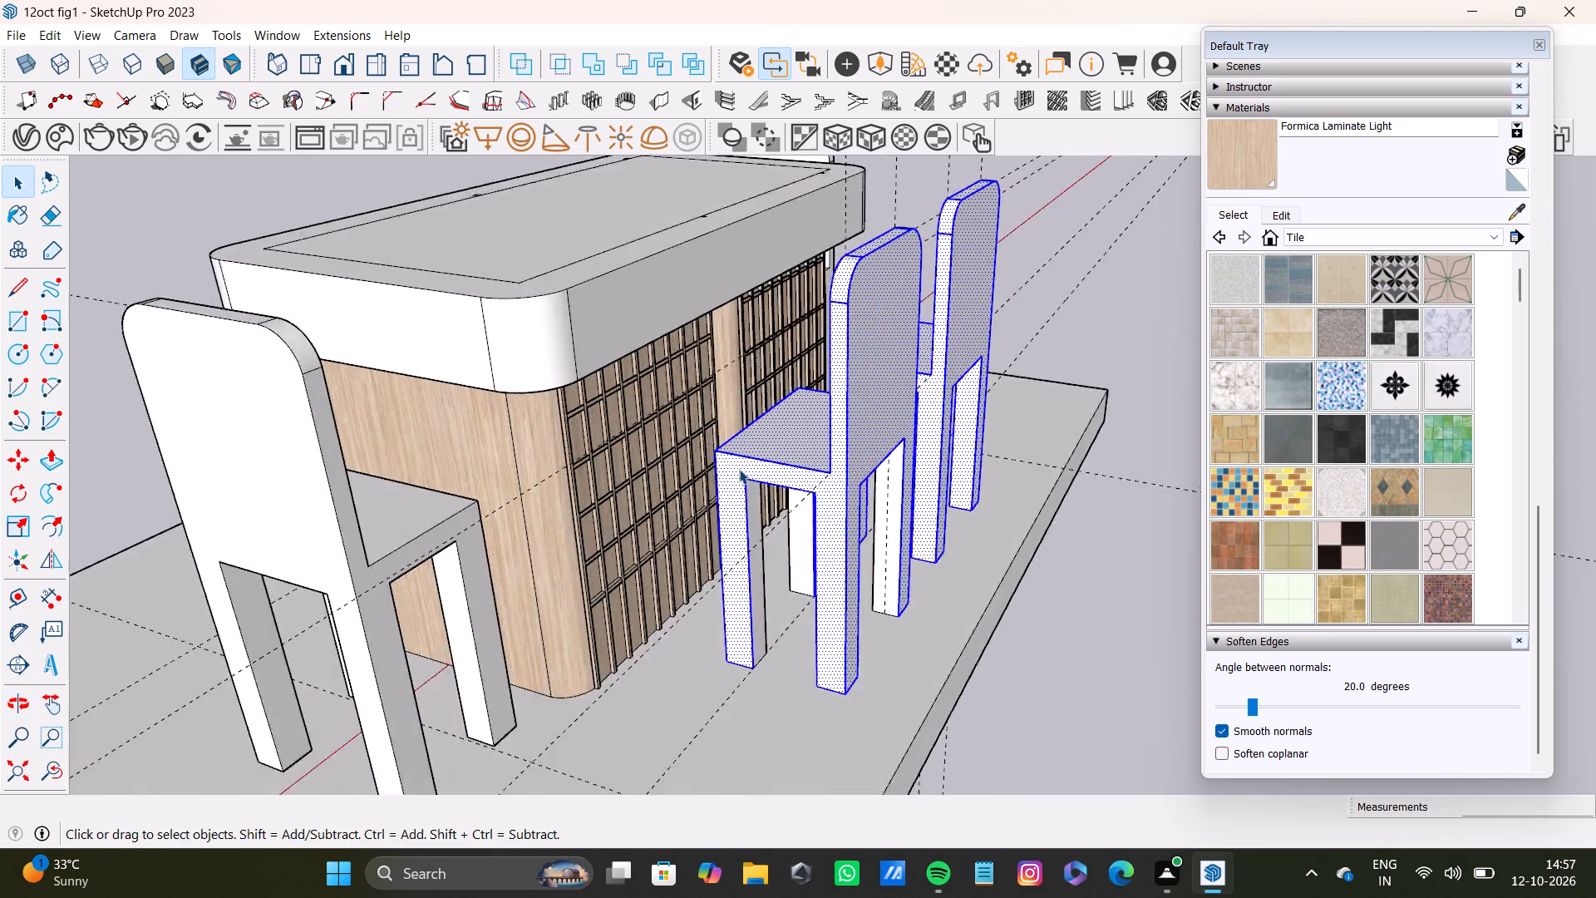
pyautogui.scroll(2, 739, 469)
pyautogui.moveTo(804, 486); pyautogui.dragTo(625, 457, button='middle')
pyautogui.scroll(4, 618, 462)
pyautogui.keyDown('shift'); pyautogui.doubleClick(644, 489); pyautogui.keyUp('shift')
pyautogui.keyDown('shift'); pyautogui.moveTo(857, 535); pyautogui.dragTo(844, 543, button='middle'); pyautogui.keyUp('shift')
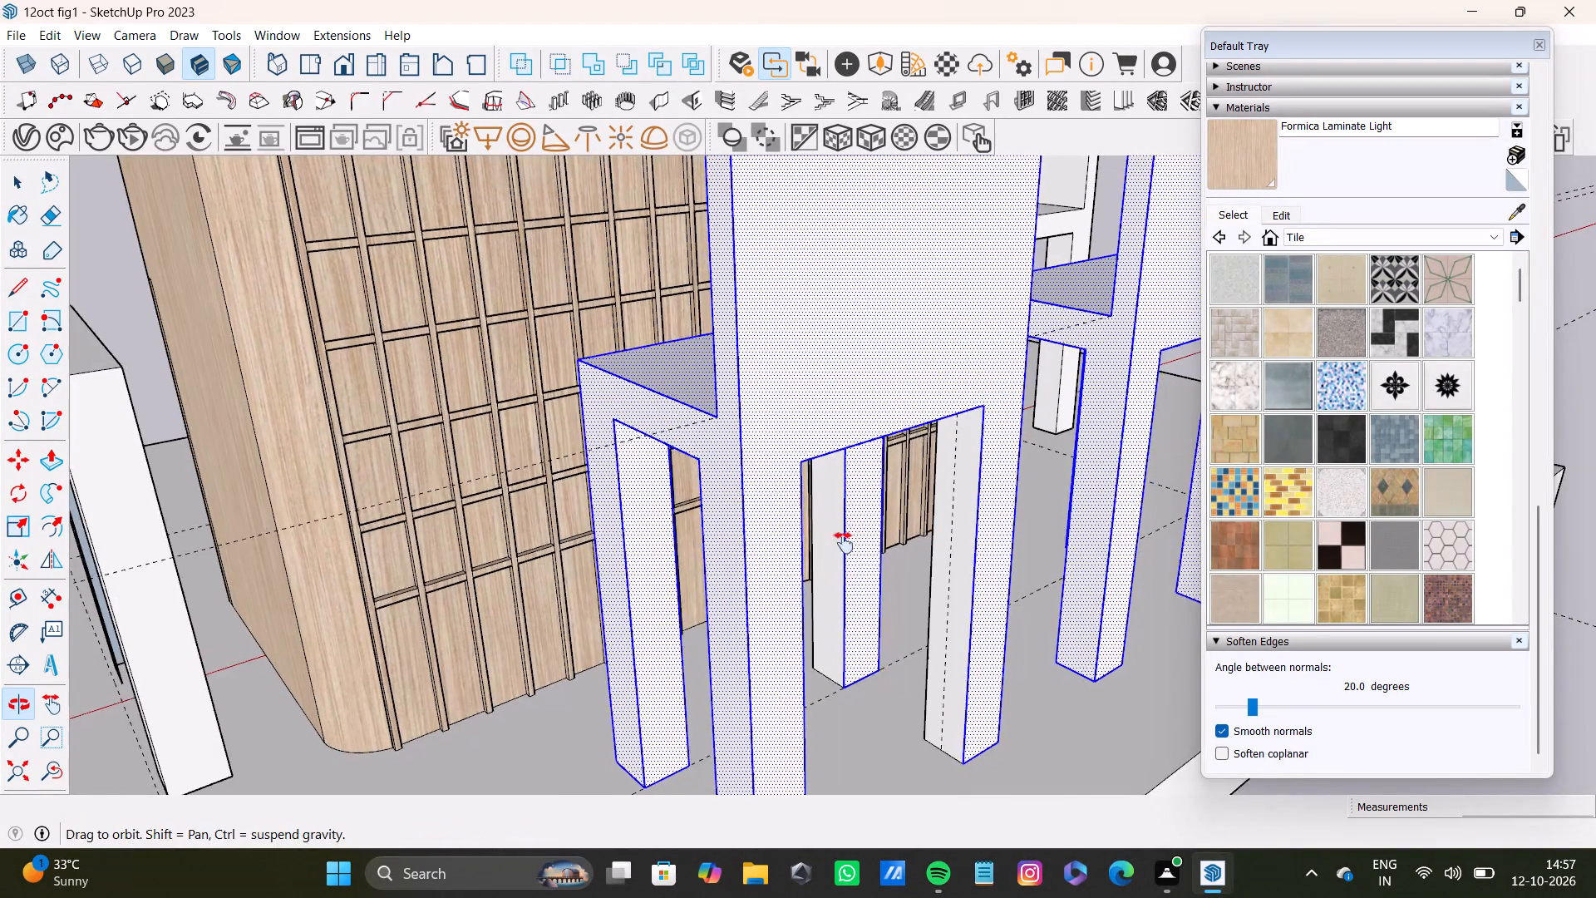
pyautogui.keyDown('shift'); pyautogui.moveTo(844, 543); pyautogui.dragTo(835, 546, button='middle'); pyautogui.keyUp('shift')
pyautogui.keyDown('shift'); pyautogui.doubleClick(818, 539); pyautogui.keyUp('shift')
pyautogui.keyDown('shift'); pyautogui.doubleClick(938, 529); pyautogui.keyUp('shift')
# Add the table-facing faces of both long-side chairs' backs to the selection.
pyautogui.keyDown('shift'); pyautogui.scroll(-5, 917, 539); pyautogui.keyUp('shift')
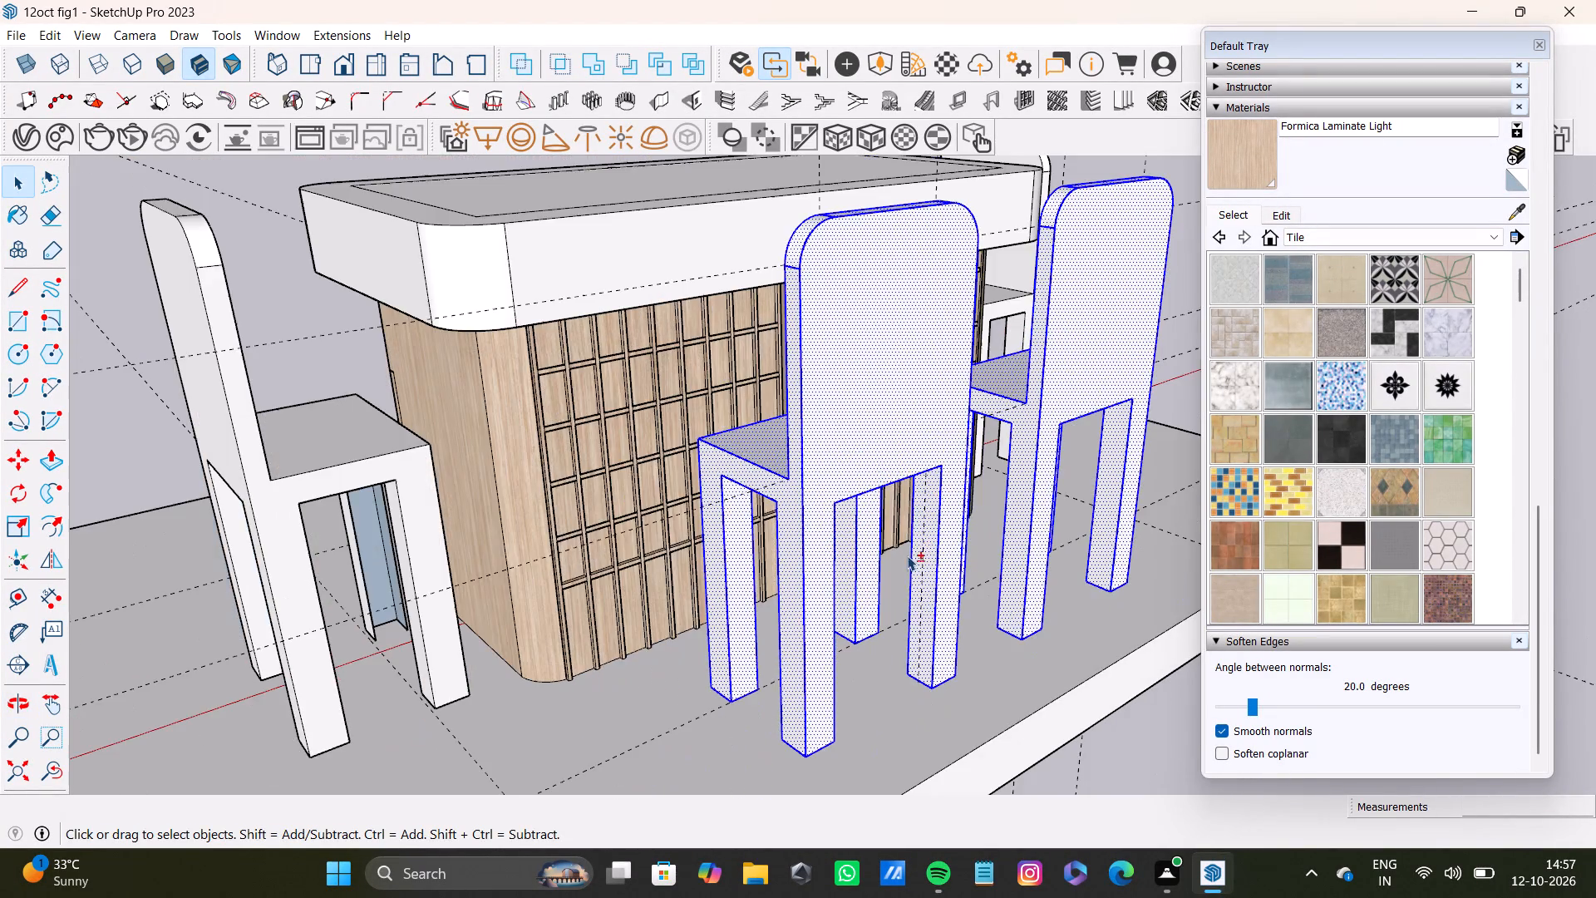
pyautogui.keyDown('shift'); pyautogui.moveTo(897, 570); pyautogui.dragTo(1342, 486, button='middle'); pyautogui.keyUp('shift')
pyautogui.keyDown('shift'); pyautogui.scroll(3, 1109, 446); pyautogui.keyUp('shift')
pyautogui.keyDown('shift'); pyautogui.doubleClick(1161, 389); pyautogui.keyUp('shift')
pyautogui.keyDown('shift'); pyautogui.moveTo(1134, 358); pyautogui.dragTo(880, 660, button='middle'); pyautogui.keyUp('shift')
pyautogui.keyDown('shift'); pyautogui.scroll(3, 845, 554); pyautogui.keyUp('shift')
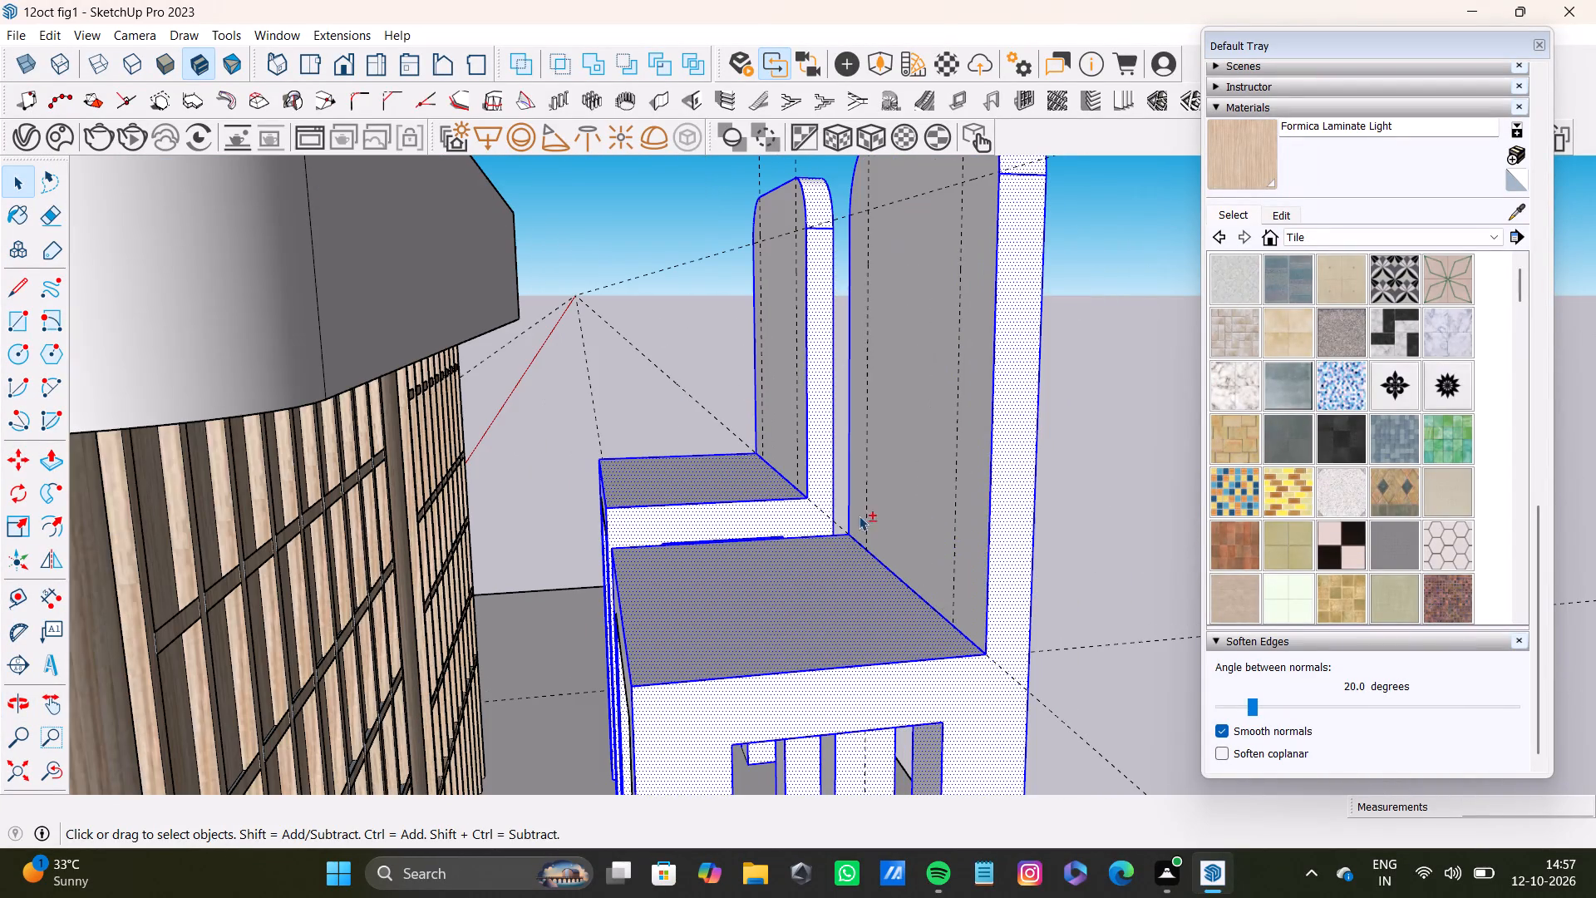
pyautogui.keyDown('shift'); pyautogui.doubleClick(924, 471); pyautogui.keyUp('shift')
pyautogui.keyDown('shift'); pyautogui.scroll(-4, 884, 414); pyautogui.keyUp('shift')
pyautogui.moveTo(894, 368); pyautogui.dragTo(888, 690, button='middle')
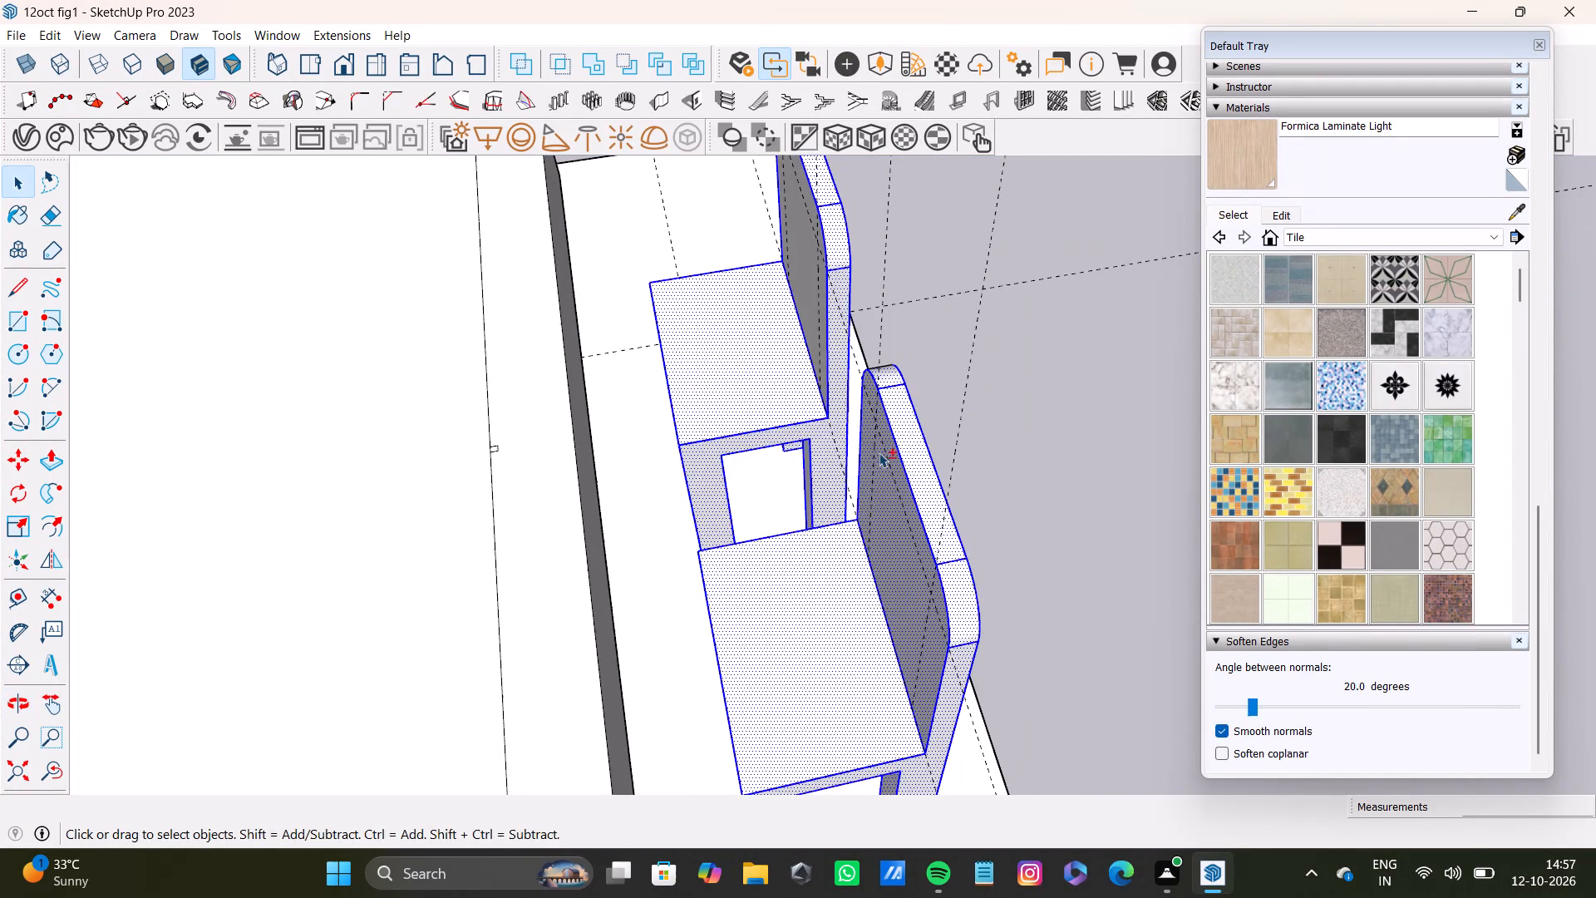
pyautogui.keyDown('shift'); pyautogui.moveTo(879, 452); pyautogui.dragTo(1023, 668, button='middle'); pyautogui.keyUp('shift')
pyautogui.keyDown('shift'); pyautogui.scroll(4, 837, 550); pyautogui.keyUp('shift')
pyautogui.keyDown('shift'); pyautogui.doubleClick(800, 438); pyautogui.keyUp('shift')
# Add the remaining rear-leg inner face and the front face below the seat edge to the long-side chair selection.
pyautogui.keyDown('shift'); pyautogui.scroll(-3, 855, 482); pyautogui.keyUp('shift')
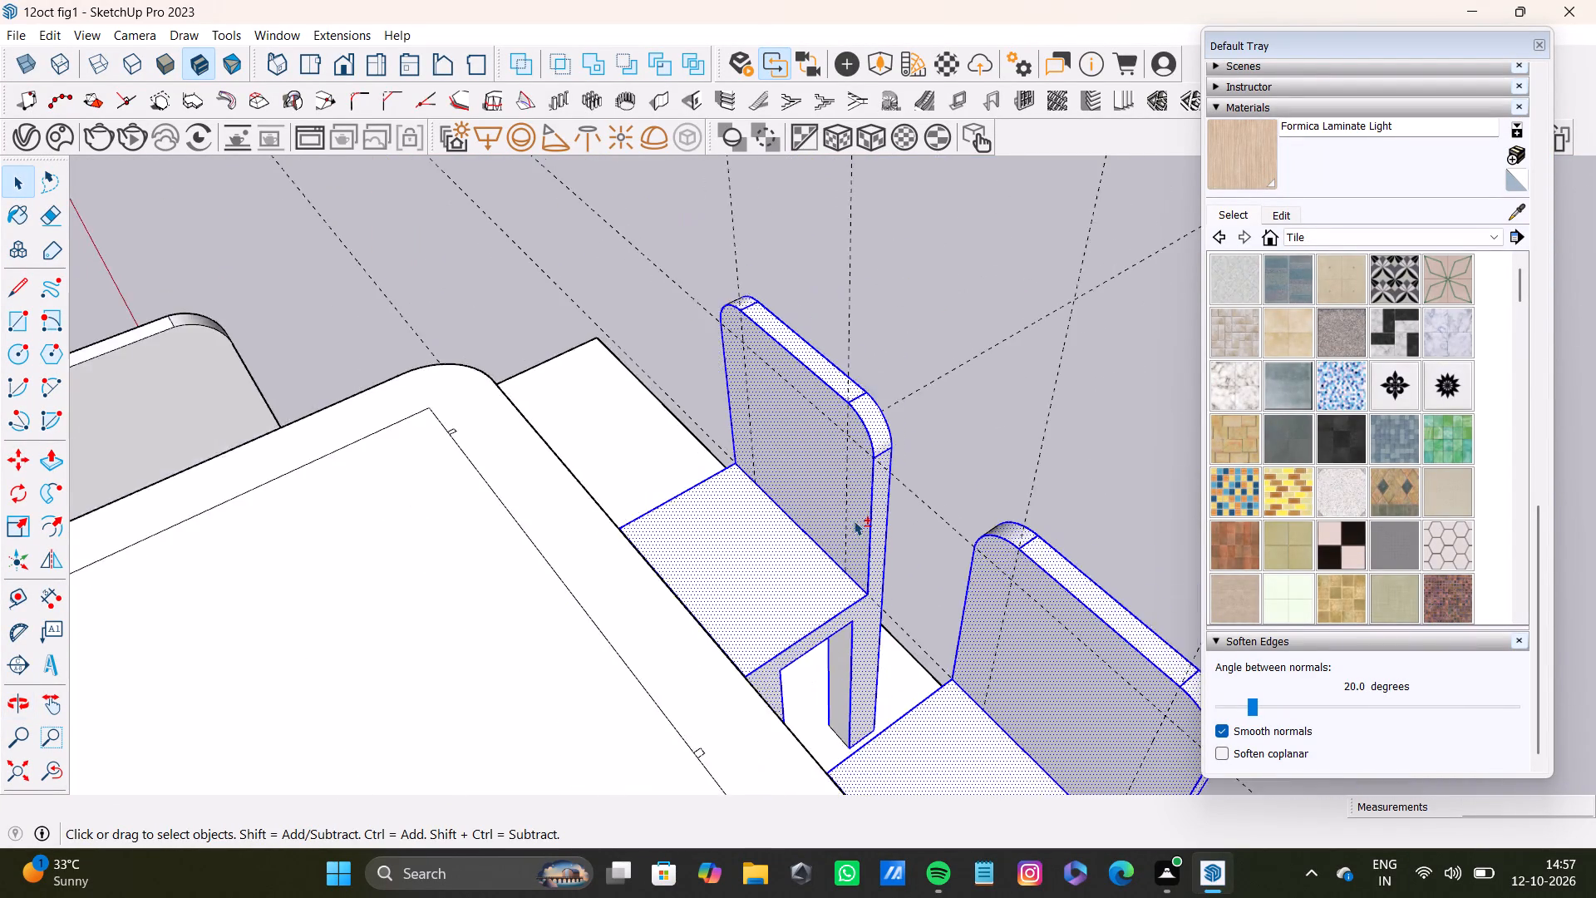
pyautogui.keyDown('shift'); pyautogui.scroll(-16, 854, 521); pyautogui.keyUp('shift')
pyautogui.keyDown('shift'); pyautogui.scroll(17, 852, 583); pyautogui.keyUp('shift')
pyautogui.keyDown('shift'); pyautogui.doubleClick(849, 581); pyautogui.keyUp('shift')
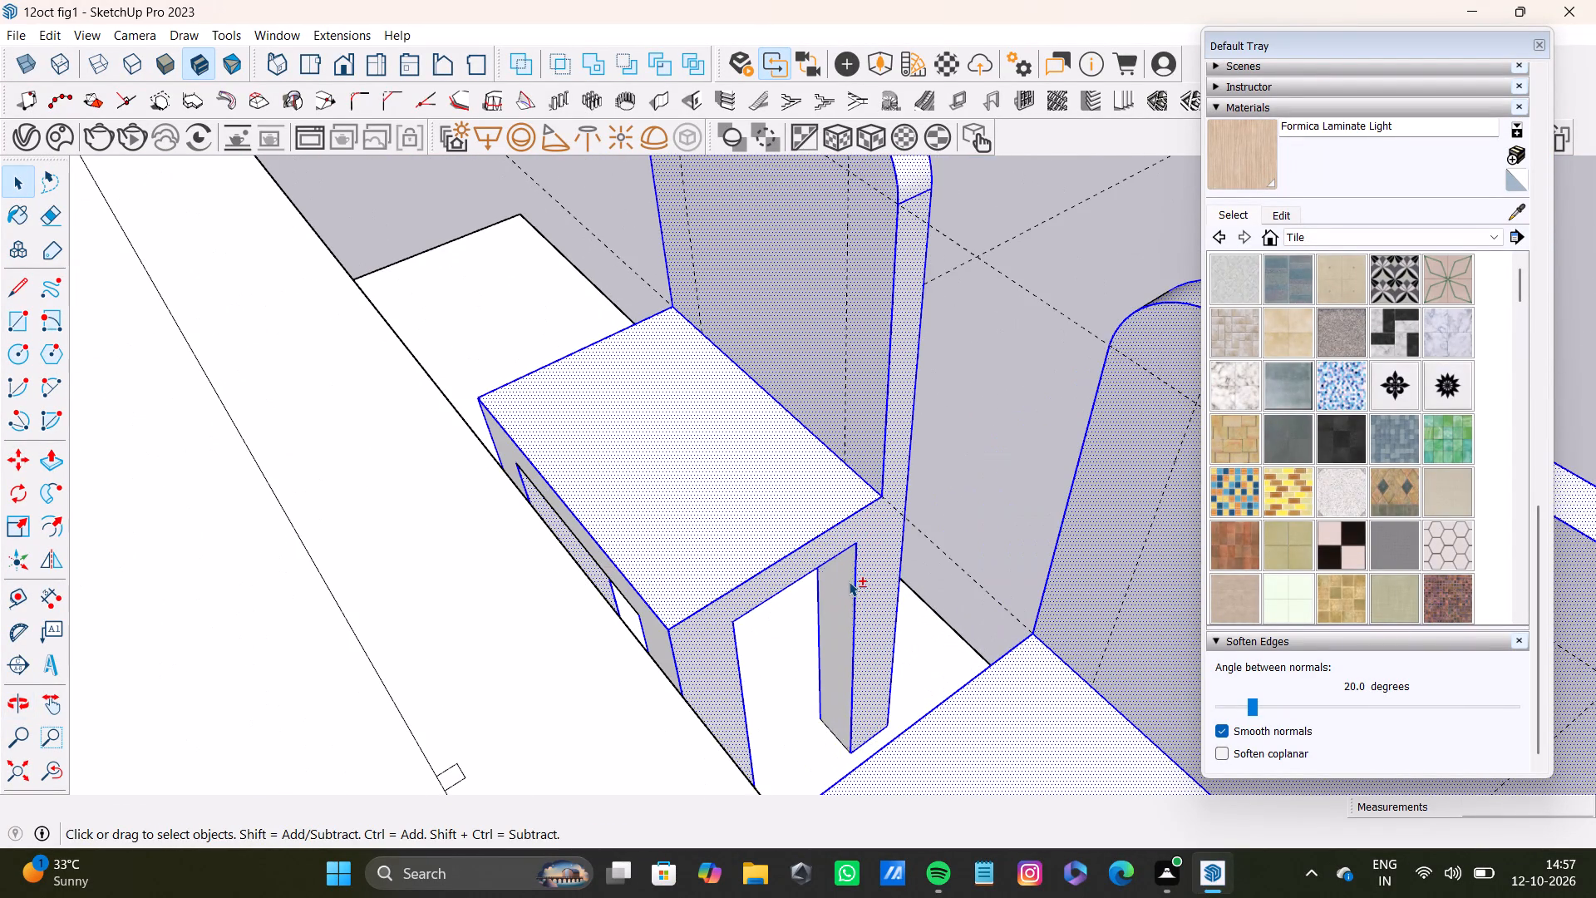
pyautogui.keyDown('shift'); pyautogui.scroll(-4, 847, 585); pyautogui.keyUp('shift')
pyautogui.keyDown('shift'); pyautogui.moveTo(809, 614); pyautogui.dragTo(774, 668, button='middle'); pyautogui.keyUp('shift')
pyautogui.keyDown('shift'); pyautogui.scroll(7, 726, 680); pyautogui.keyUp('shift')
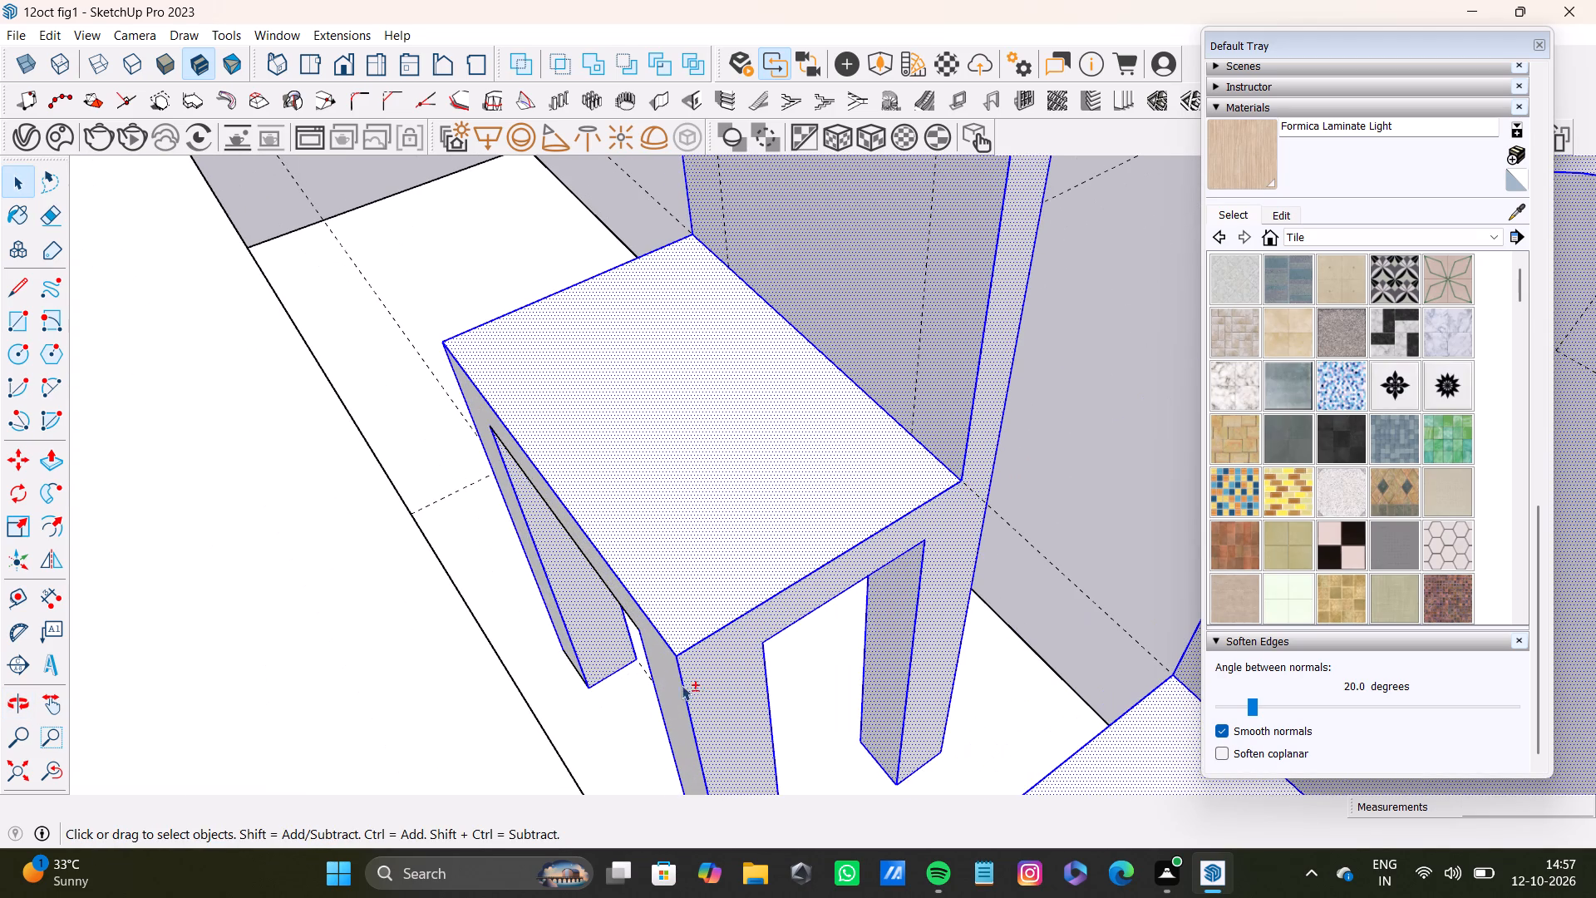
pyautogui.keyDown('shift'); pyautogui.doubleClick(673, 682); pyautogui.keyUp('shift')
# Examine both selected long-side chairs from above and behind for any faces left out.
pyautogui.keyDown('shift'); pyautogui.scroll(-20, 635, 599); pyautogui.keyUp('shift')
pyautogui.keyDown('shift'); pyautogui.scroll(-3, 635, 599); pyautogui.keyUp('shift')
pyautogui.keyDown('shift'); pyautogui.moveTo(776, 718); pyautogui.dragTo(776, 686, button='middle'); pyautogui.keyUp('shift')
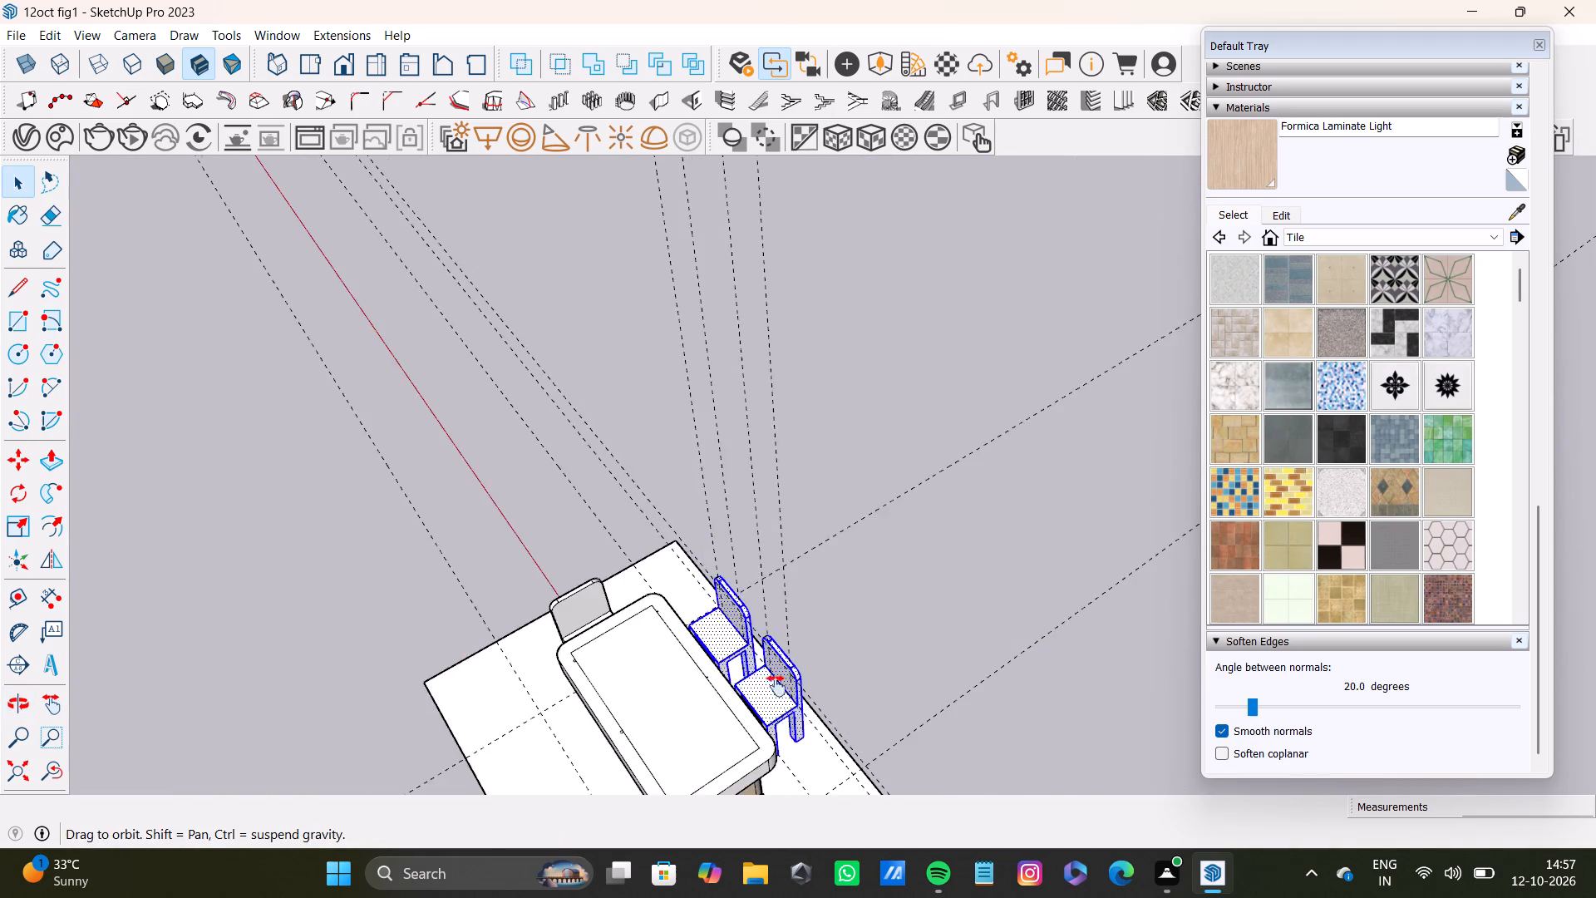
pyautogui.keyDown('shift'); pyautogui.moveTo(776, 686); pyautogui.dragTo(631, 388, button='middle'); pyautogui.keyUp('shift')
pyautogui.scroll(4, 914, 565)
pyautogui.moveTo(910, 558); pyautogui.dragTo(470, 529, button='middle')
pyautogui.scroll(4, 887, 541)
pyautogui.moveTo(861, 532); pyautogui.dragTo(604, 530, button='middle')
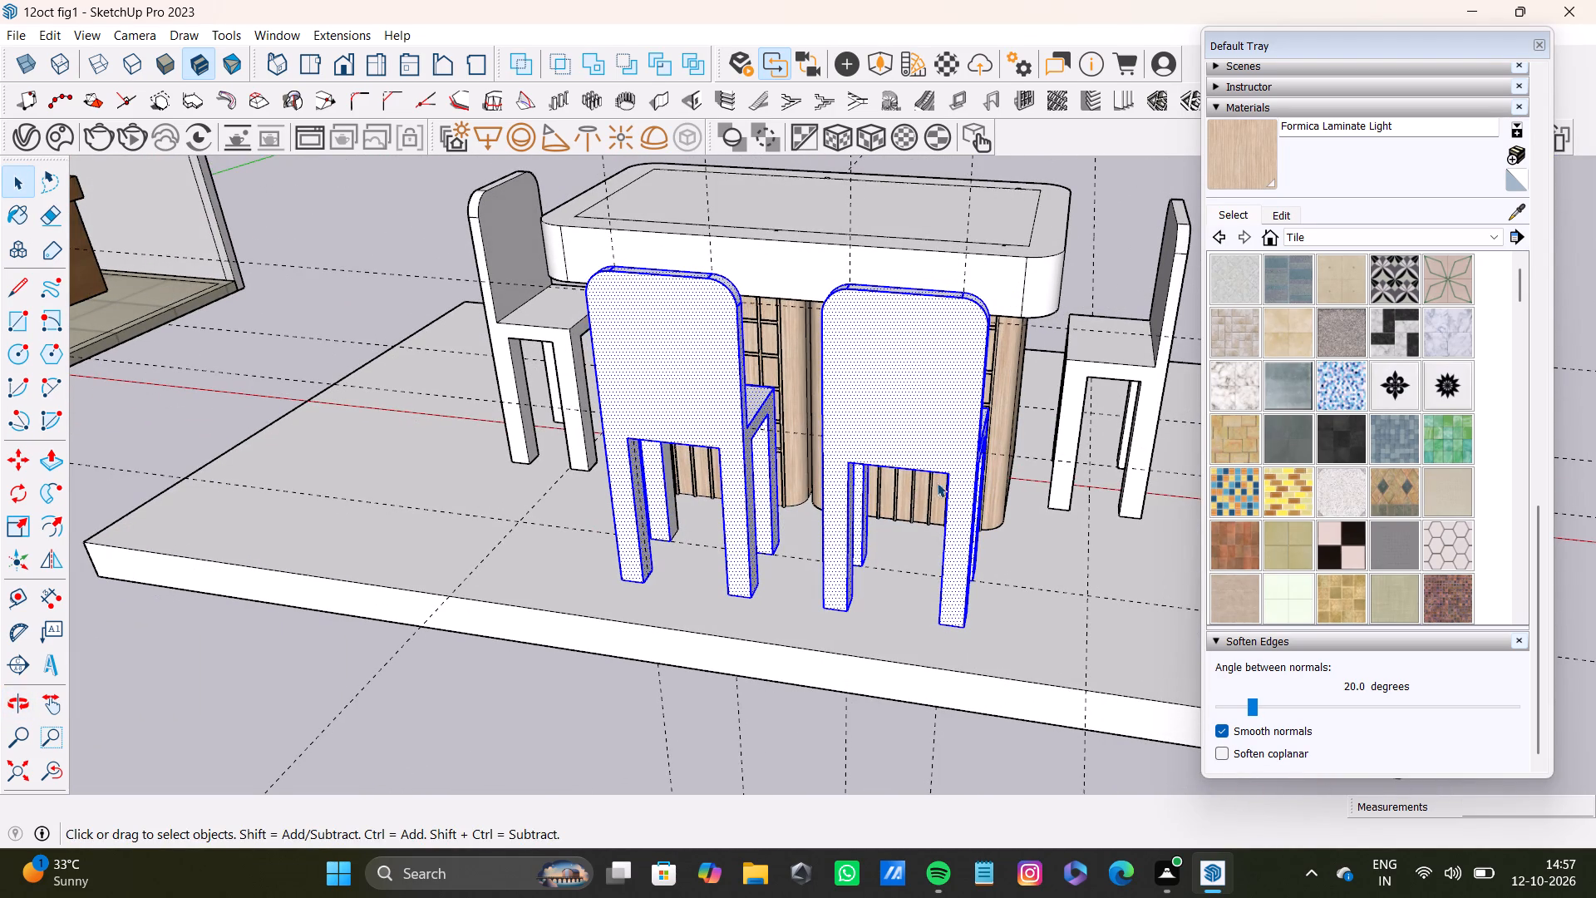
pyautogui.scroll(-4, 635, 198)
pyautogui.moveTo(622, 289); pyautogui.dragTo(830, 281, button='middle')
# Draw a rectangle about 3 5/8" by 2' 1 9/16" over the open face of the end chair's leg.
pyautogui.scroll(4, 624, 434)
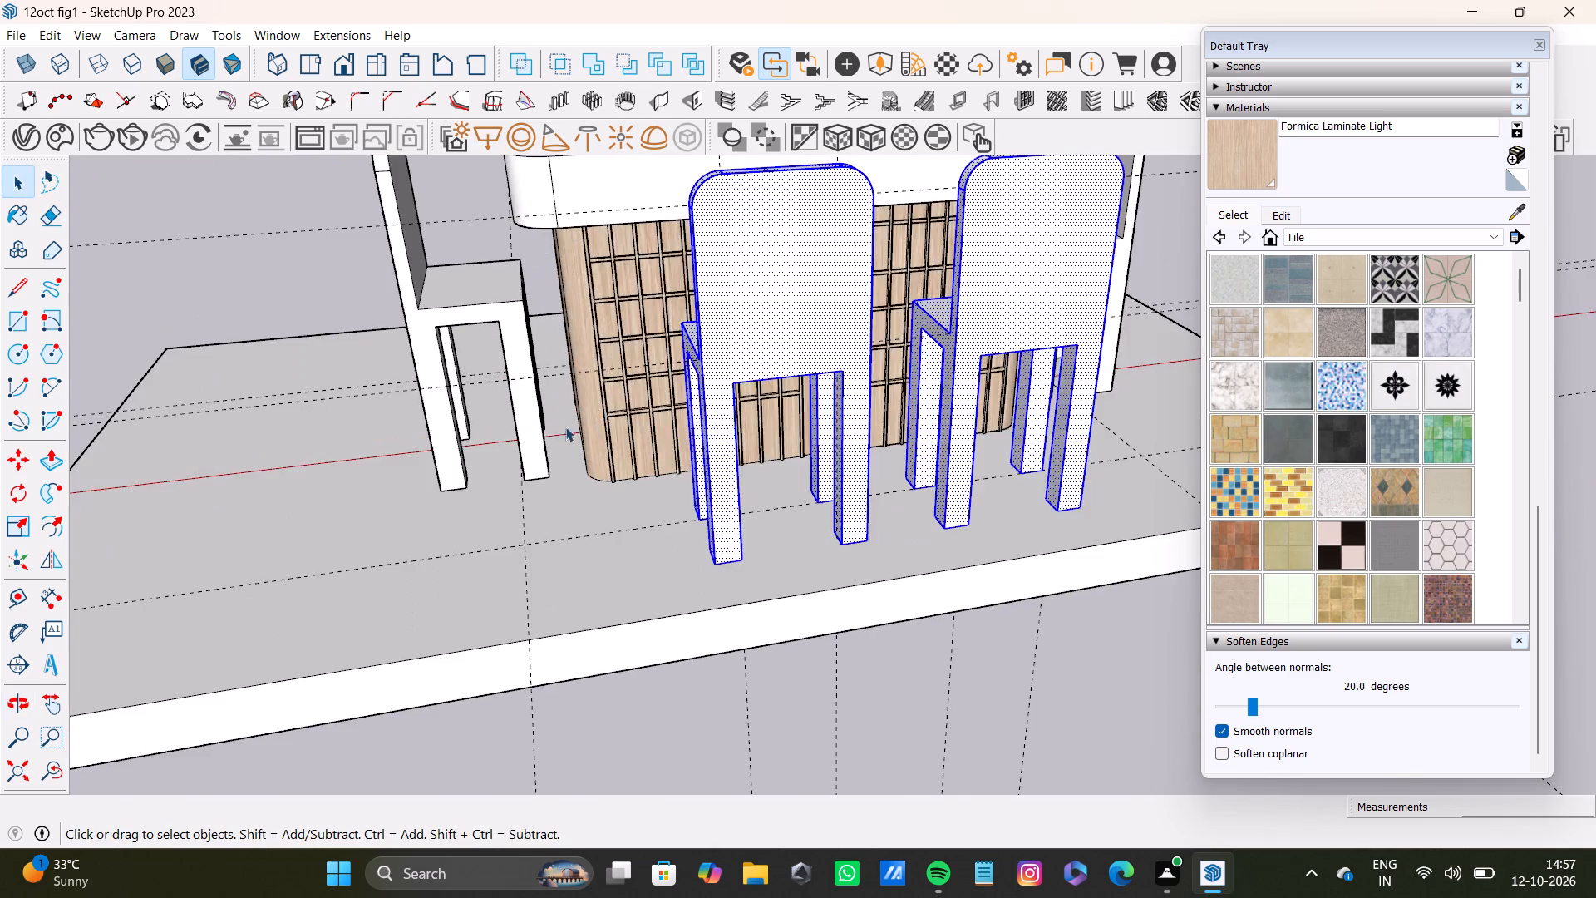
pyautogui.scroll(4, 565, 427)
pyautogui.moveTo(538, 411); pyautogui.dragTo(724, 235, button='middle')
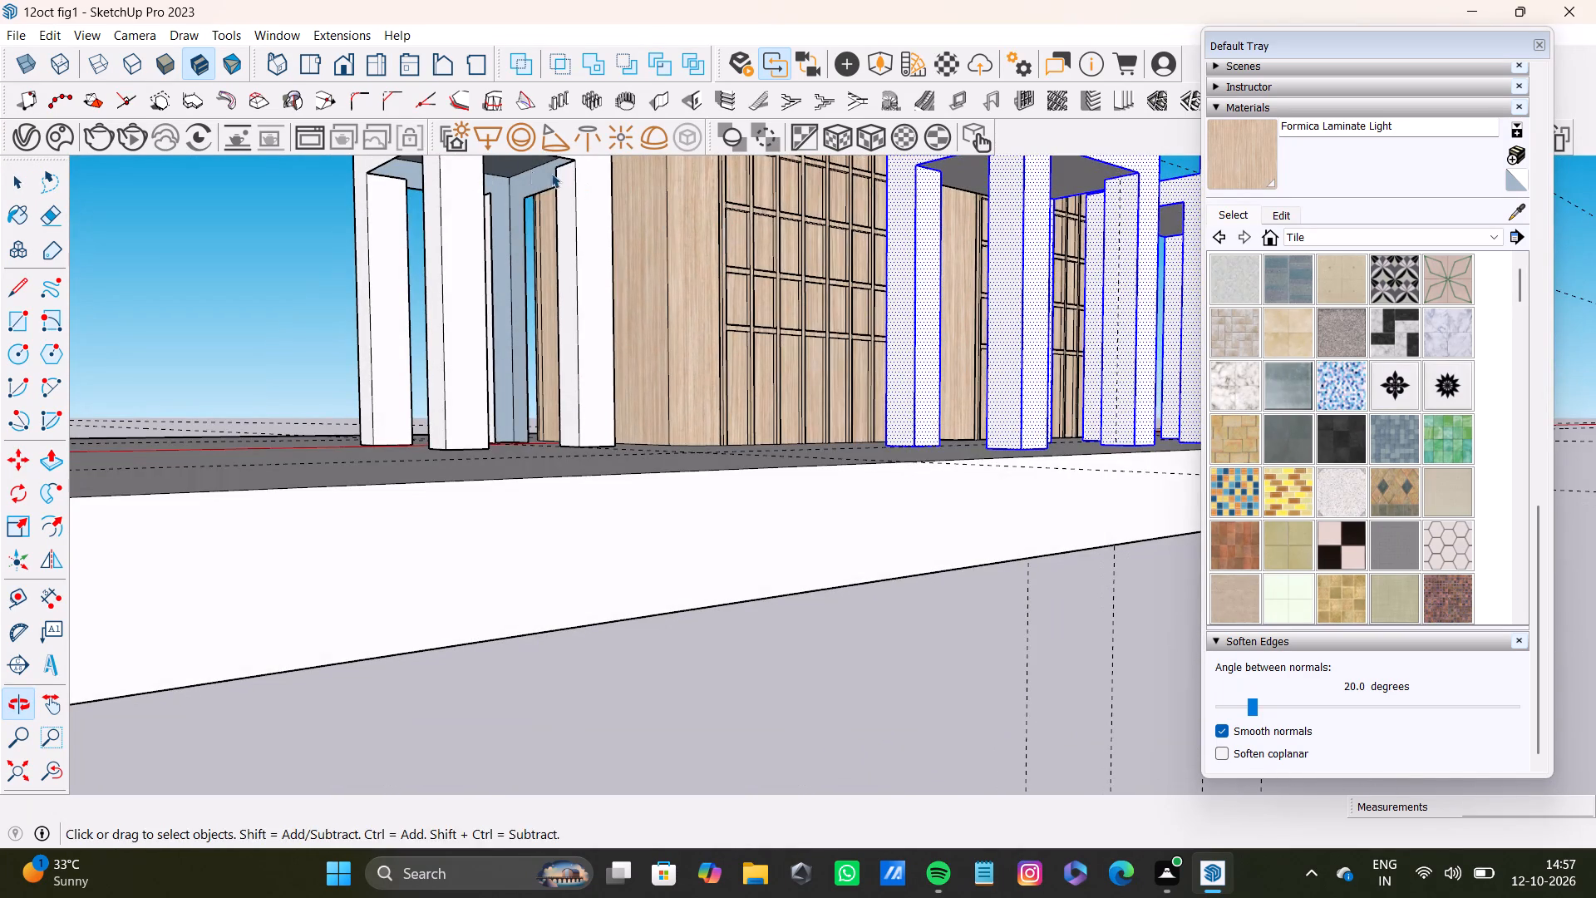
pyautogui.moveTo(673, 291); pyautogui.dragTo(552, 340, button='middle')
pyautogui.scroll(8, 442, 253)
pyautogui.moveTo(531, 323); pyautogui.dragTo(569, 313, button='middle')
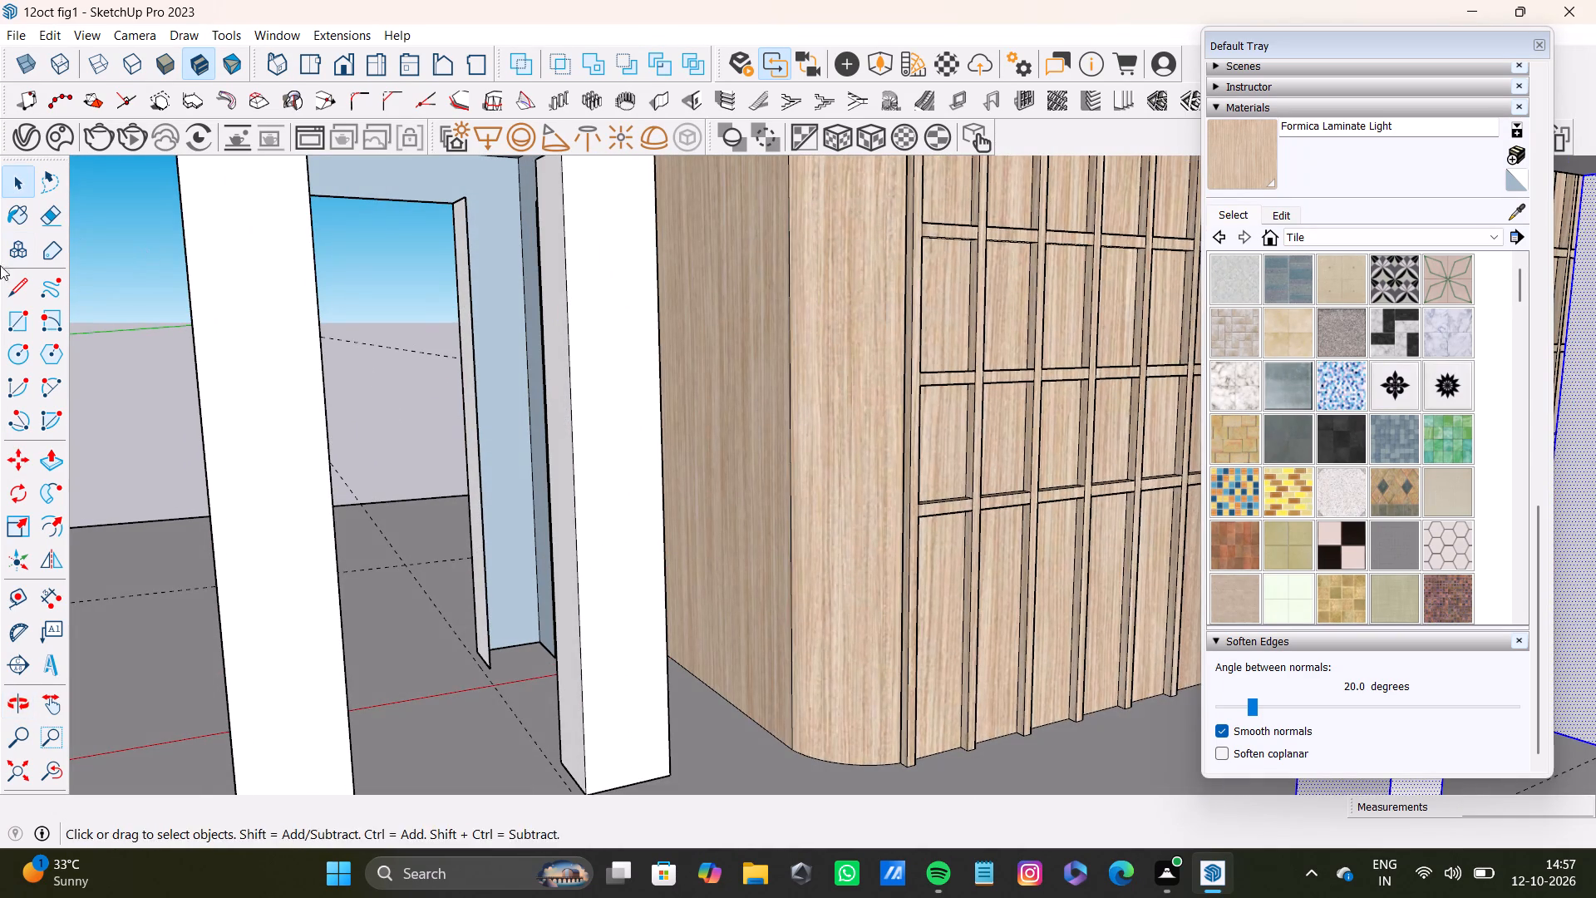
pyautogui.click(20, 318)
pyautogui.moveTo(514, 298); pyautogui.dragTo(544, 296, button='middle')
pyautogui.scroll(2, 525, 211)
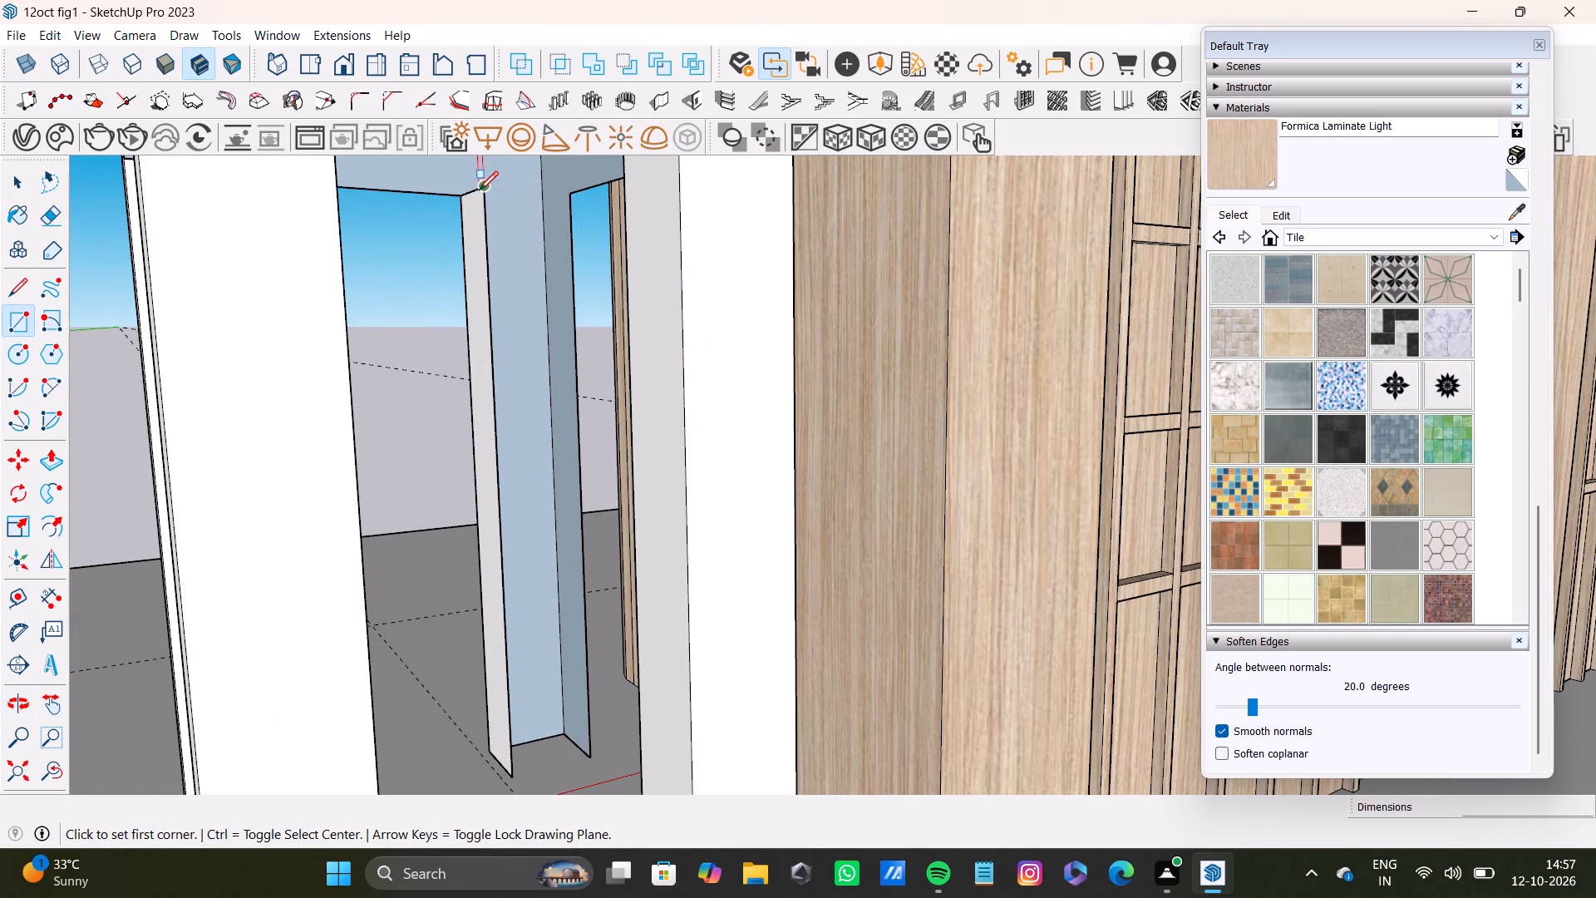
pyautogui.click(480, 190)
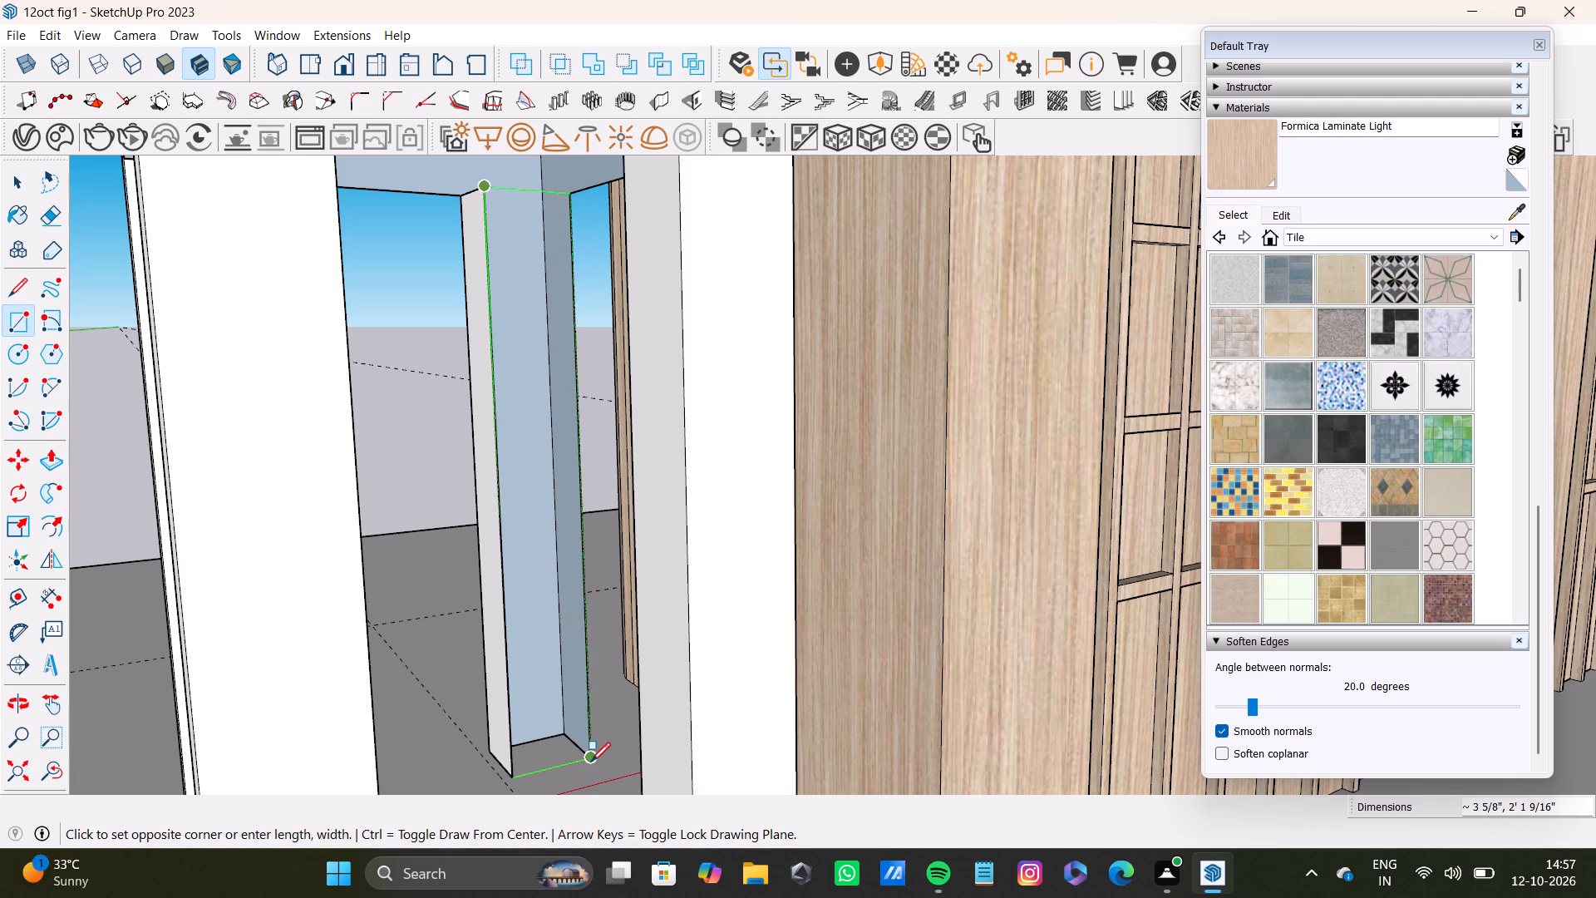
pyautogui.click(591, 762)
# Examine the end chair and both selected long-side chairs around the table from several sides.
pyautogui.scroll(-4, 558, 681)
pyautogui.scroll(-10, 535, 566)
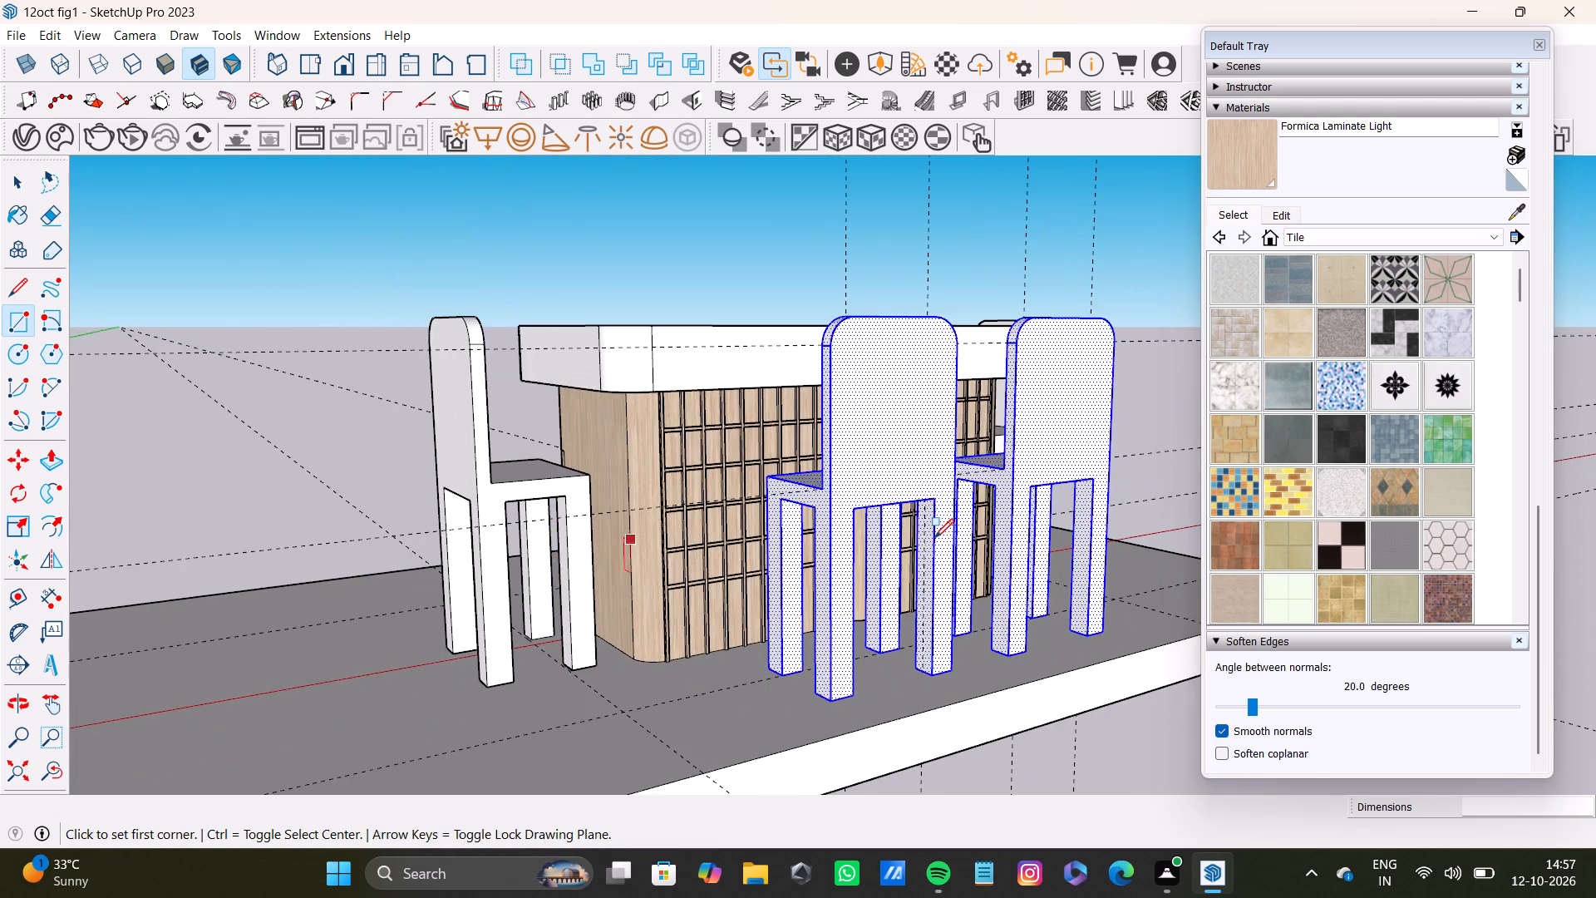
pyautogui.scroll(-4, 933, 539)
pyautogui.moveTo(910, 570); pyautogui.dragTo(930, 700, button='middle')
pyautogui.scroll(-9, 687, 660)
pyautogui.moveTo(690, 654); pyautogui.dragTo(736, 475, button='middle')
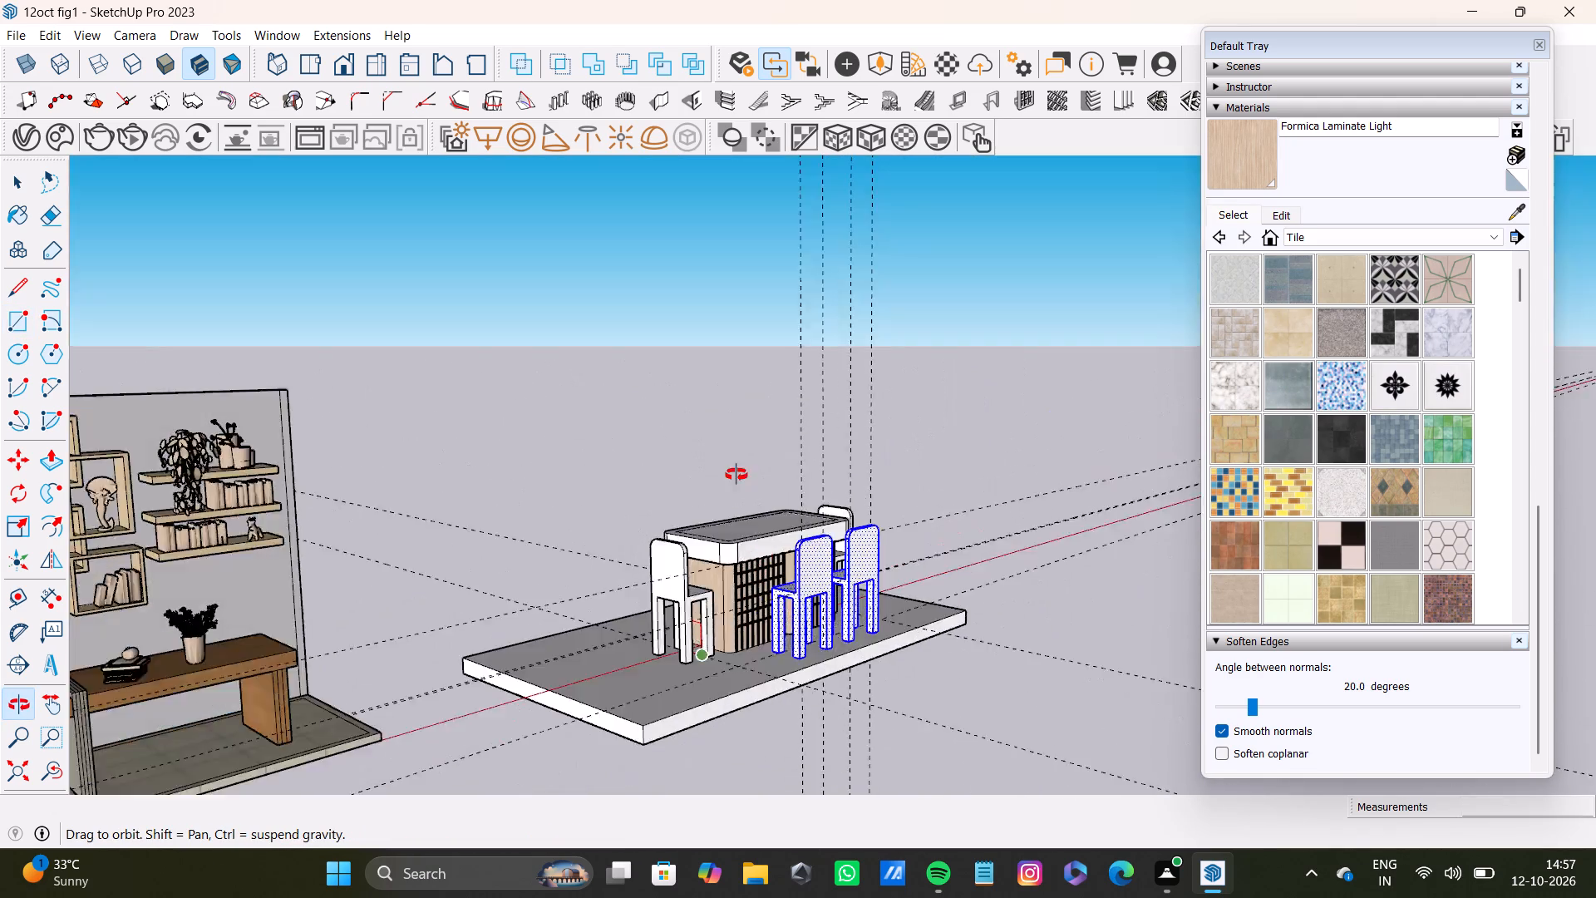
pyautogui.moveTo(736, 475); pyautogui.dragTo(493, 552, button='middle')
pyautogui.scroll(13, 736, 606)
pyautogui.moveTo(806, 631); pyautogui.dragTo(796, 481, button='middle')
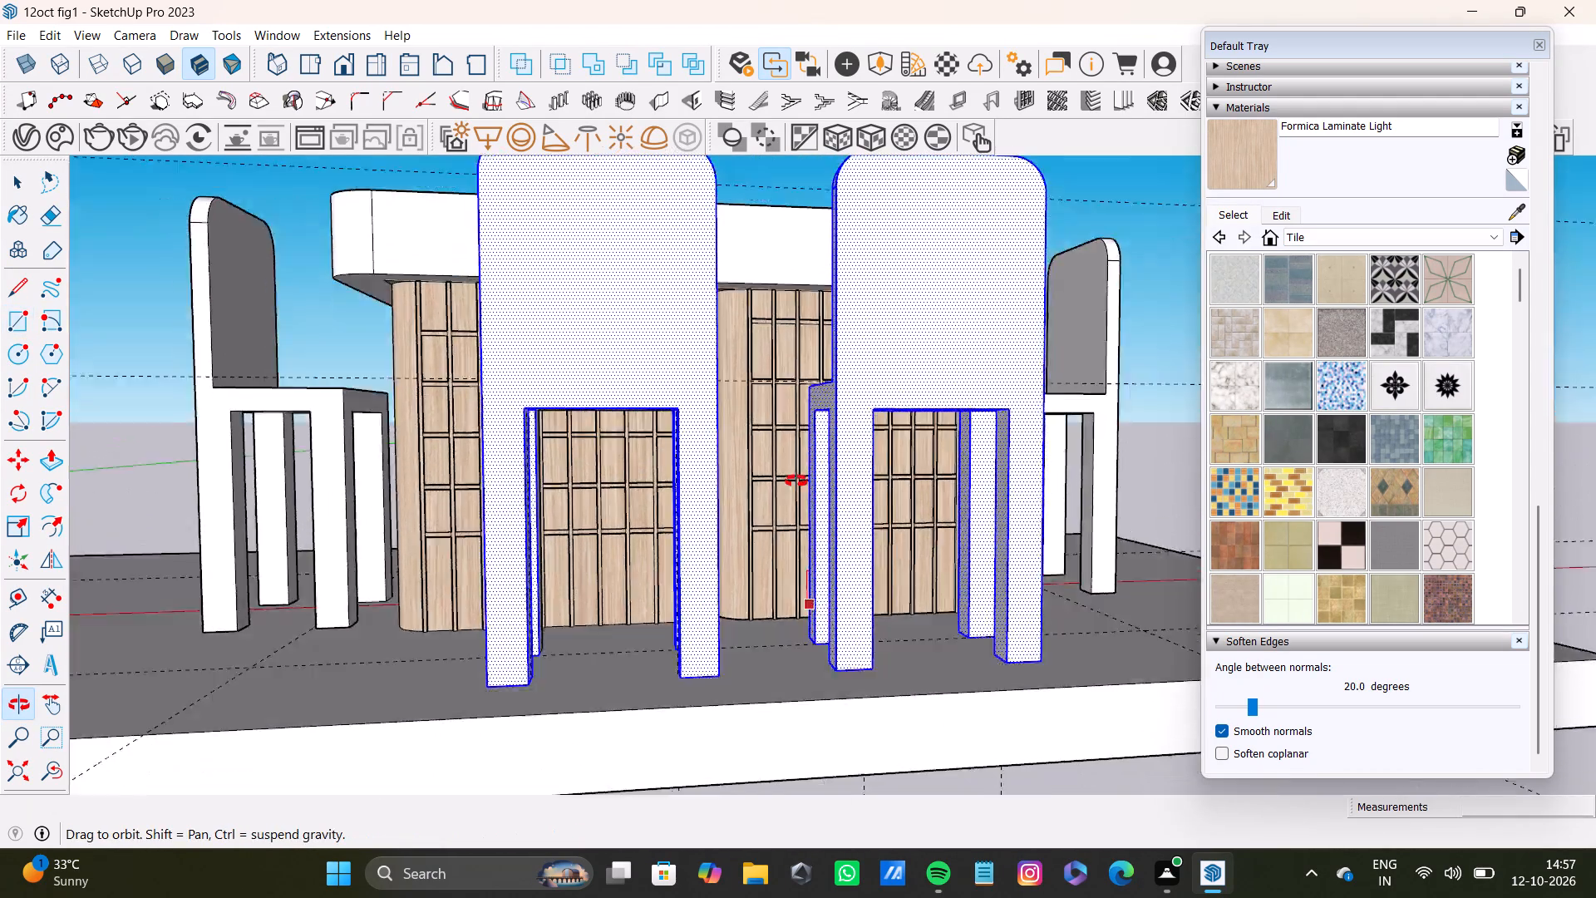
pyautogui.moveTo(796, 481); pyautogui.dragTo(313, 593, button='middle')
pyautogui.scroll(-2, 362, 560)
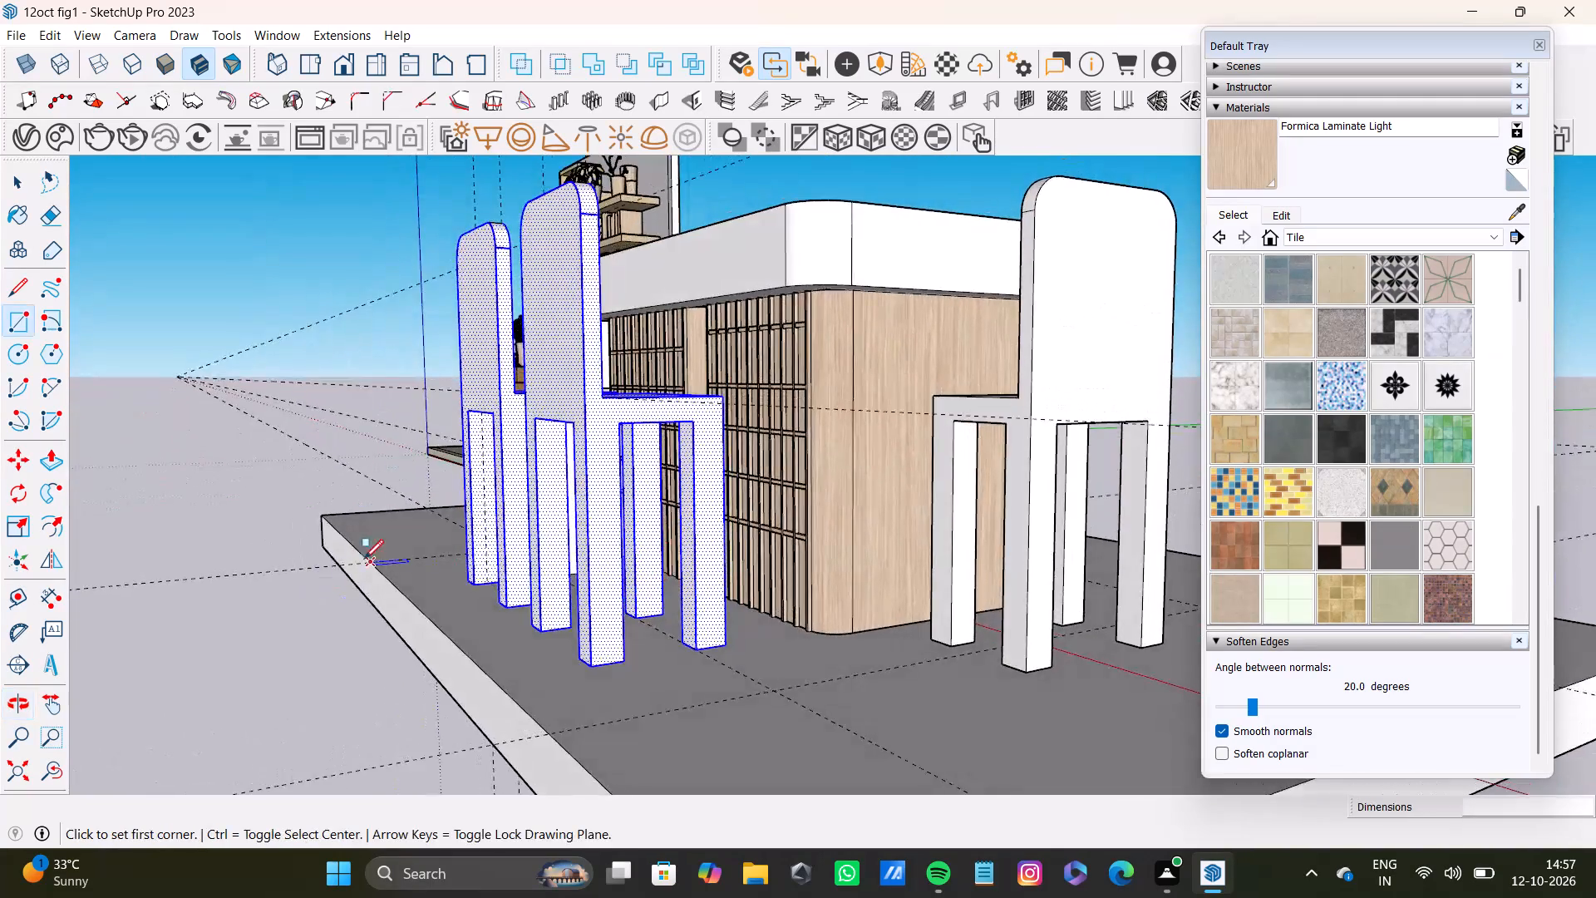
pyautogui.scroll(-8, 364, 559)
pyautogui.moveTo(411, 531); pyautogui.dragTo(549, 738, button='middle')
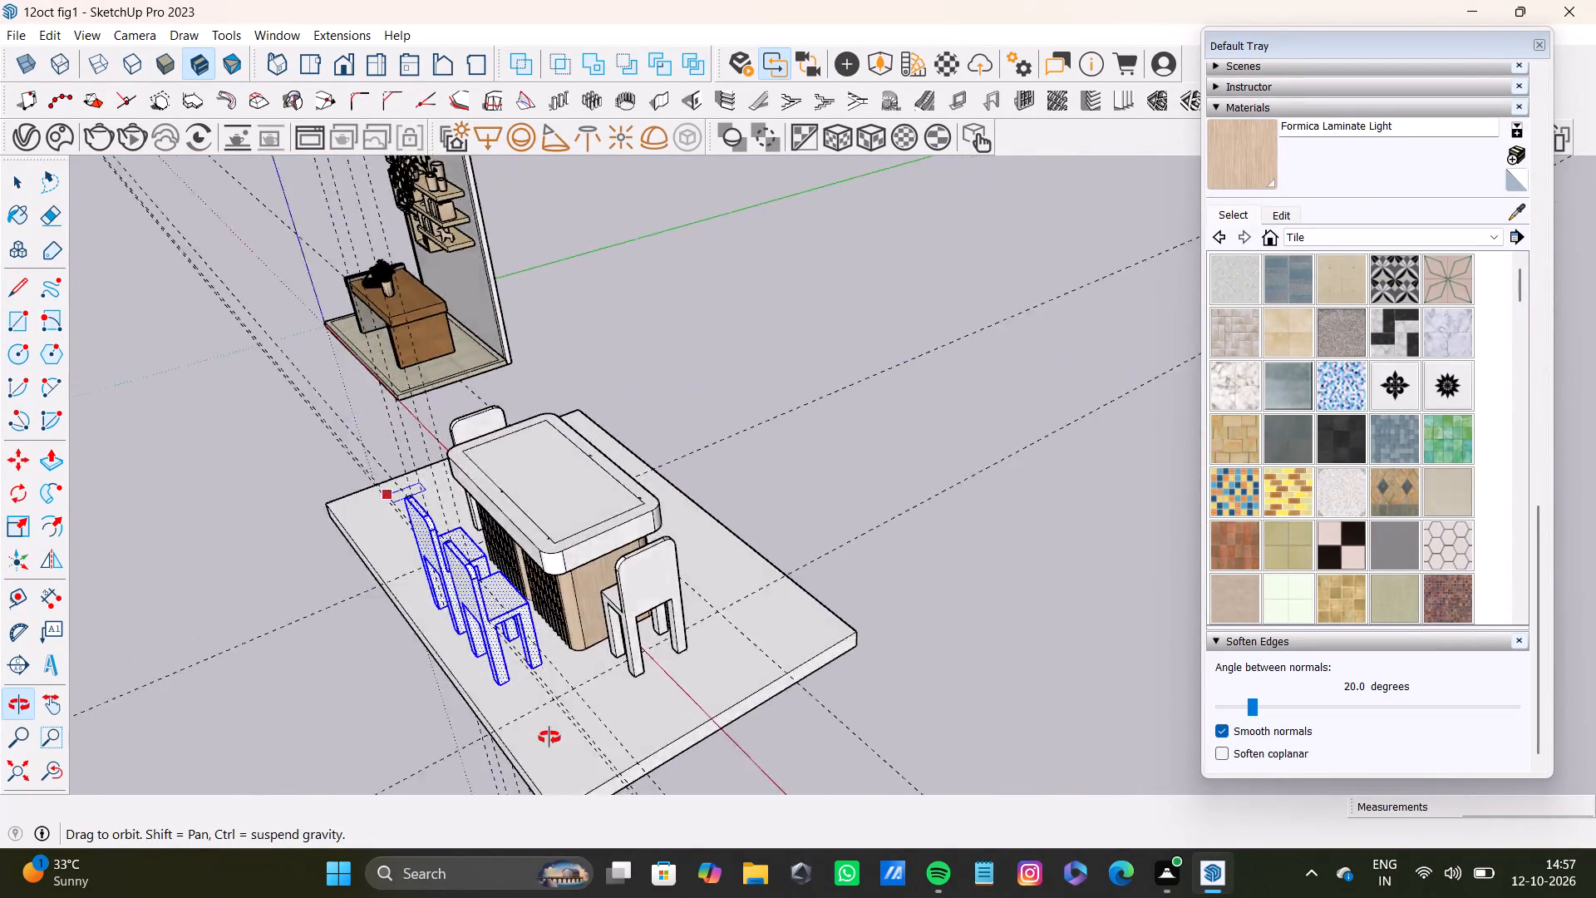
pyautogui.moveTo(549, 738); pyautogui.dragTo(594, 728, button='middle')
# Examine the legs and undersides of the selected long-side chairs and their placement along the table.
pyautogui.scroll(4, 531, 646)
pyautogui.scroll(-9, 520, 616)
pyautogui.moveTo(535, 632); pyautogui.dragTo(550, 476, button='middle')
pyautogui.scroll(7, 520, 645)
pyautogui.scroll(-8, 471, 654)
pyautogui.scroll(2, 476, 619)
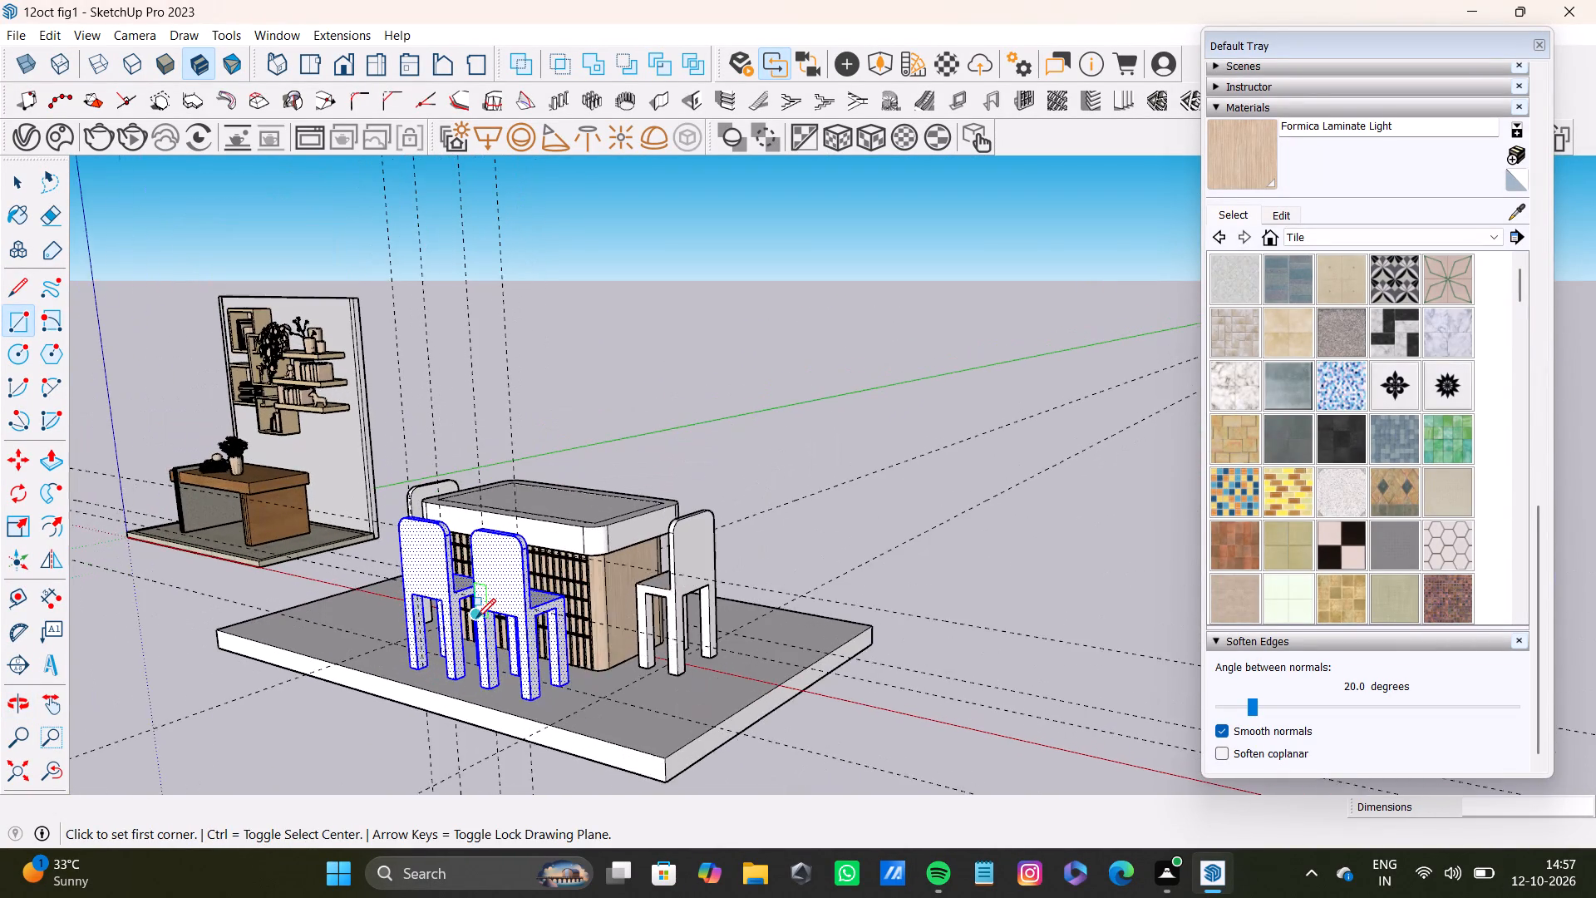
pyautogui.scroll(3, 476, 618)
pyautogui.scroll(-5, 530, 667)
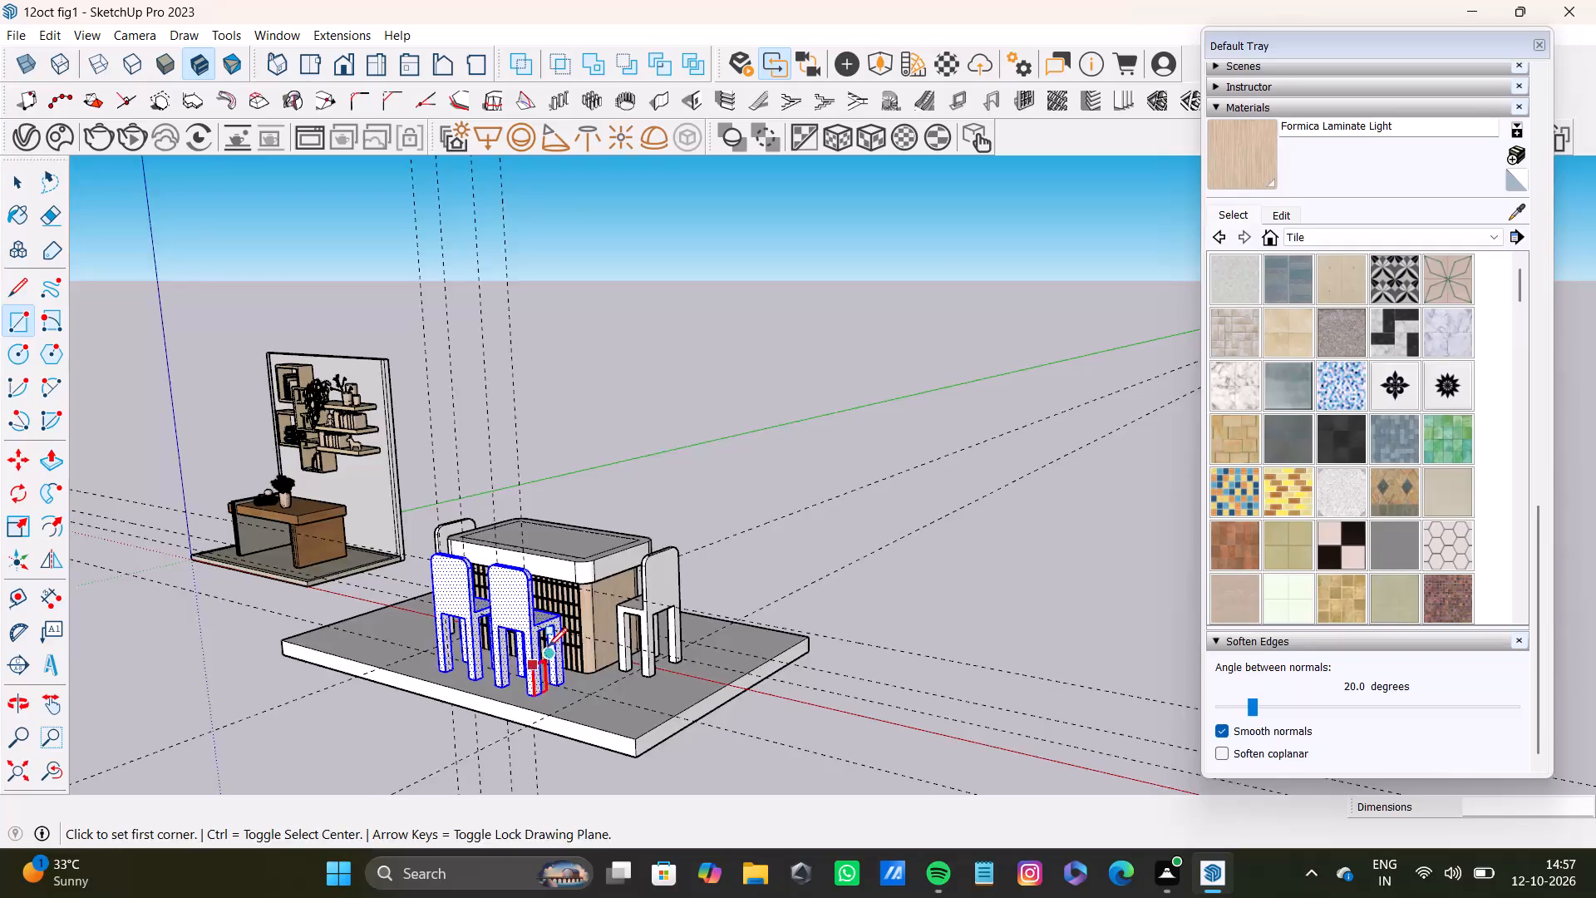
pyautogui.keyDown('shift'); pyautogui.moveTo(548, 647); pyautogui.dragTo(810, 594, button='middle'); pyautogui.keyUp('shift')
pyautogui.scroll(-1, 810, 594)
pyautogui.scroll(8, 617, 637)
pyautogui.moveTo(617, 637); pyautogui.dragTo(1062, 675, button='middle')
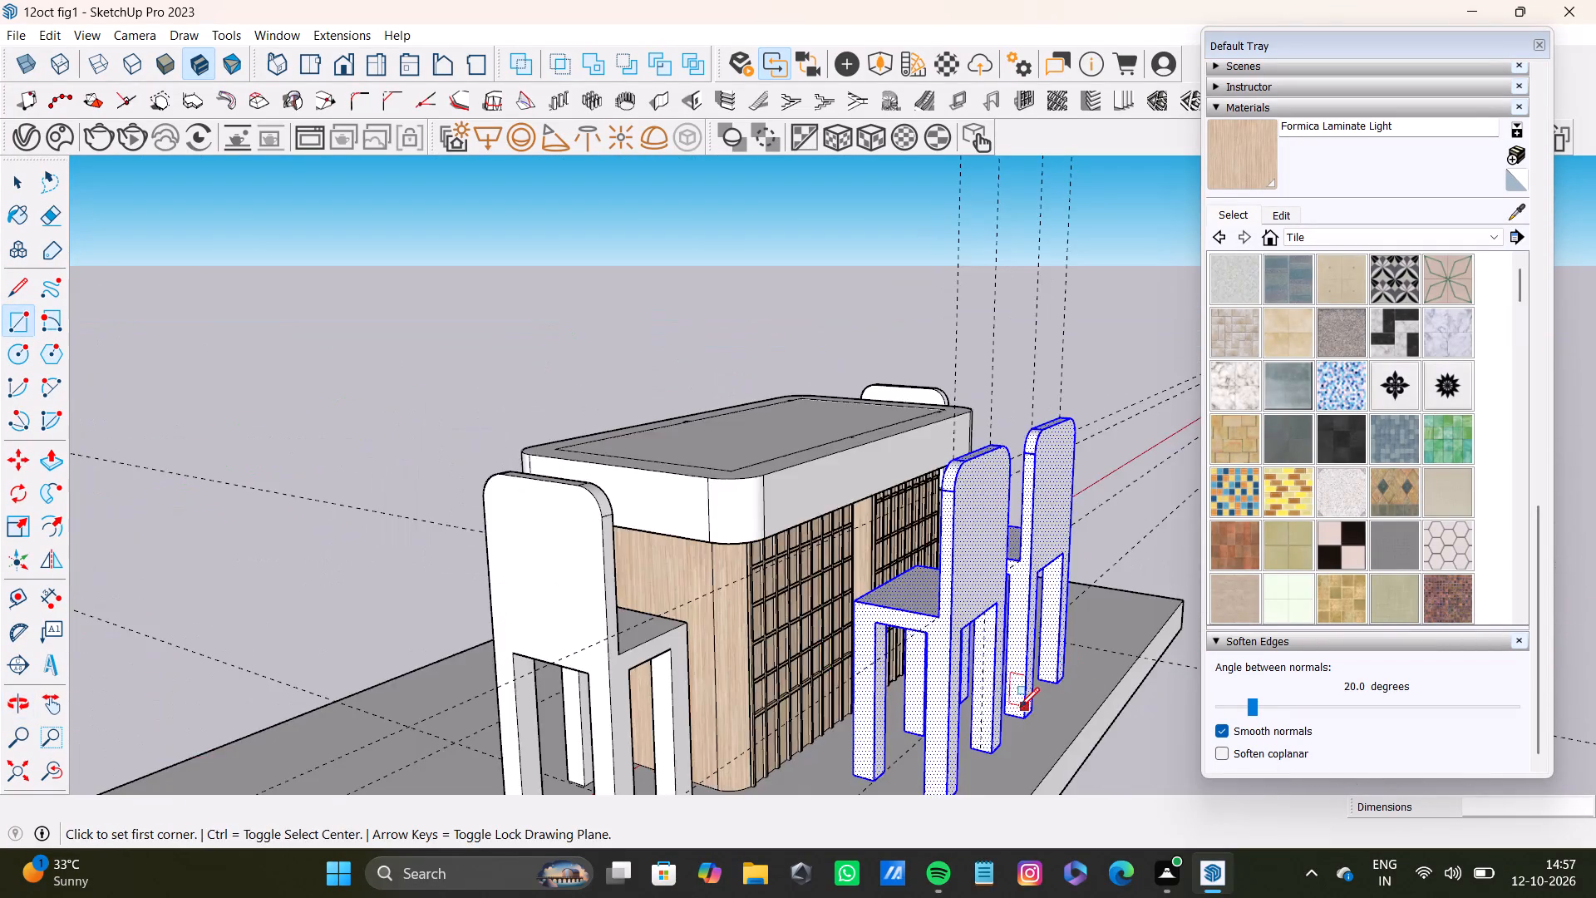
pyautogui.keyDown('shift'); pyautogui.scroll(-4, 1020, 707); pyautogui.keyUp('shift')
pyautogui.keyDown('shift'); pyautogui.moveTo(1007, 709); pyautogui.dragTo(1018, 684, button='middle'); pyautogui.keyUp('shift')
pyautogui.keyDown('shift'); pyautogui.scroll(5, 993, 700); pyautogui.keyUp('shift')
pyautogui.keyDown('shift'); pyautogui.moveTo(897, 655); pyautogui.dragTo(375, 727, button='middle'); pyautogui.keyUp('shift')
pyautogui.scroll(4, 707, 659)
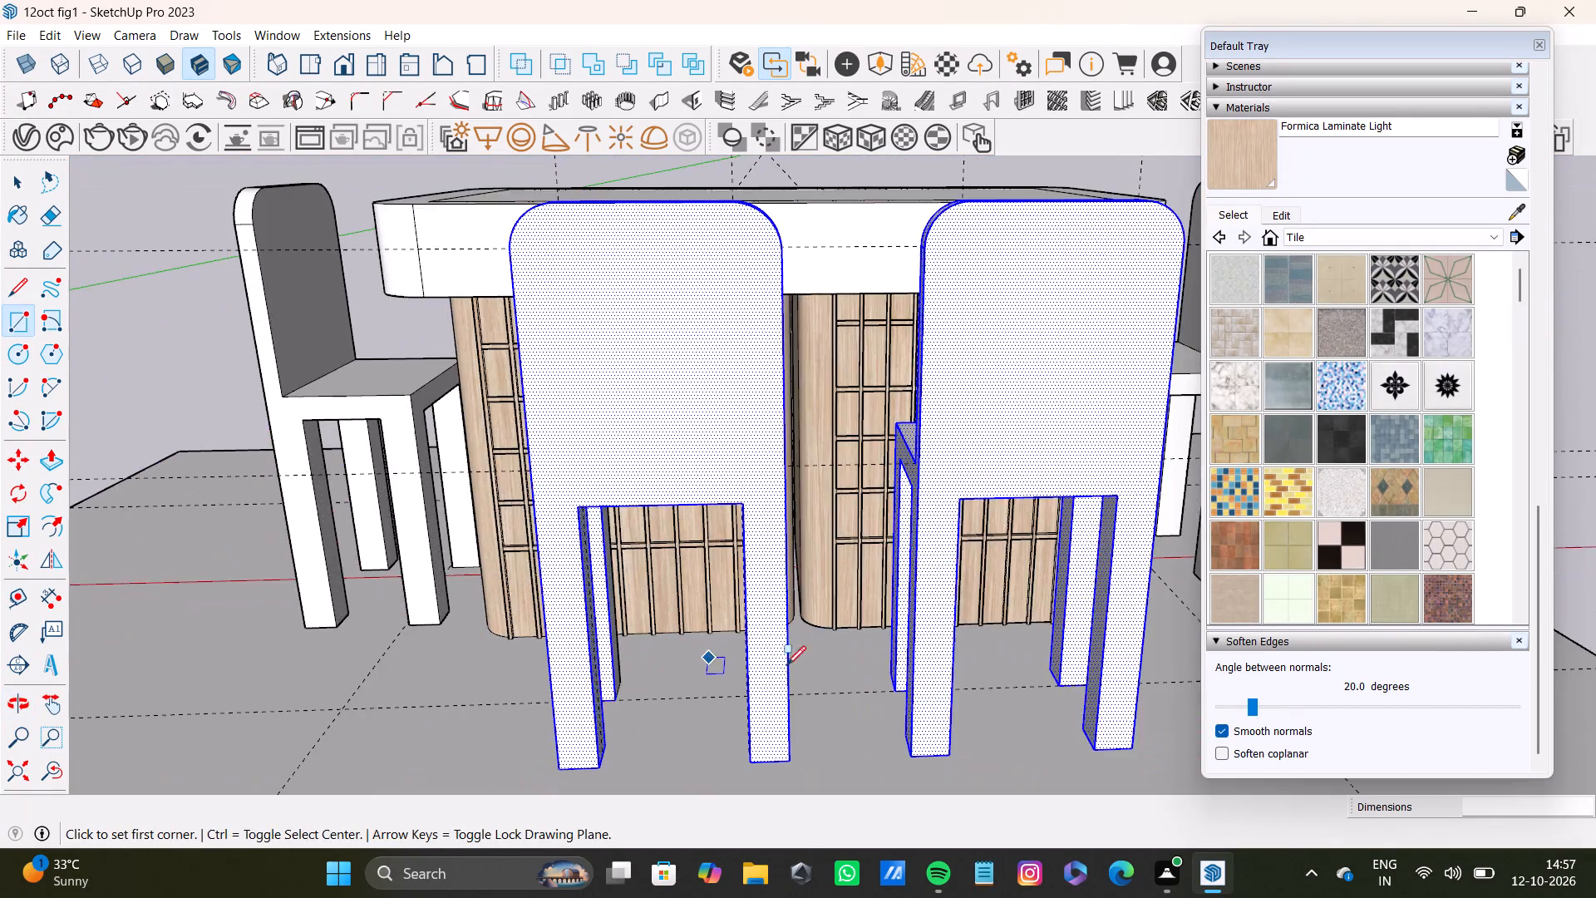
pyautogui.moveTo(971, 698); pyautogui.dragTo(463, 752, button='middle')
pyautogui.scroll(-4, 542, 738)
pyautogui.keyDown('shift'); pyautogui.moveTo(567, 728); pyautogui.dragTo(530, 697, button='middle'); pyautogui.keyUp('shift')
pyautogui.scroll(3, 575, 650)
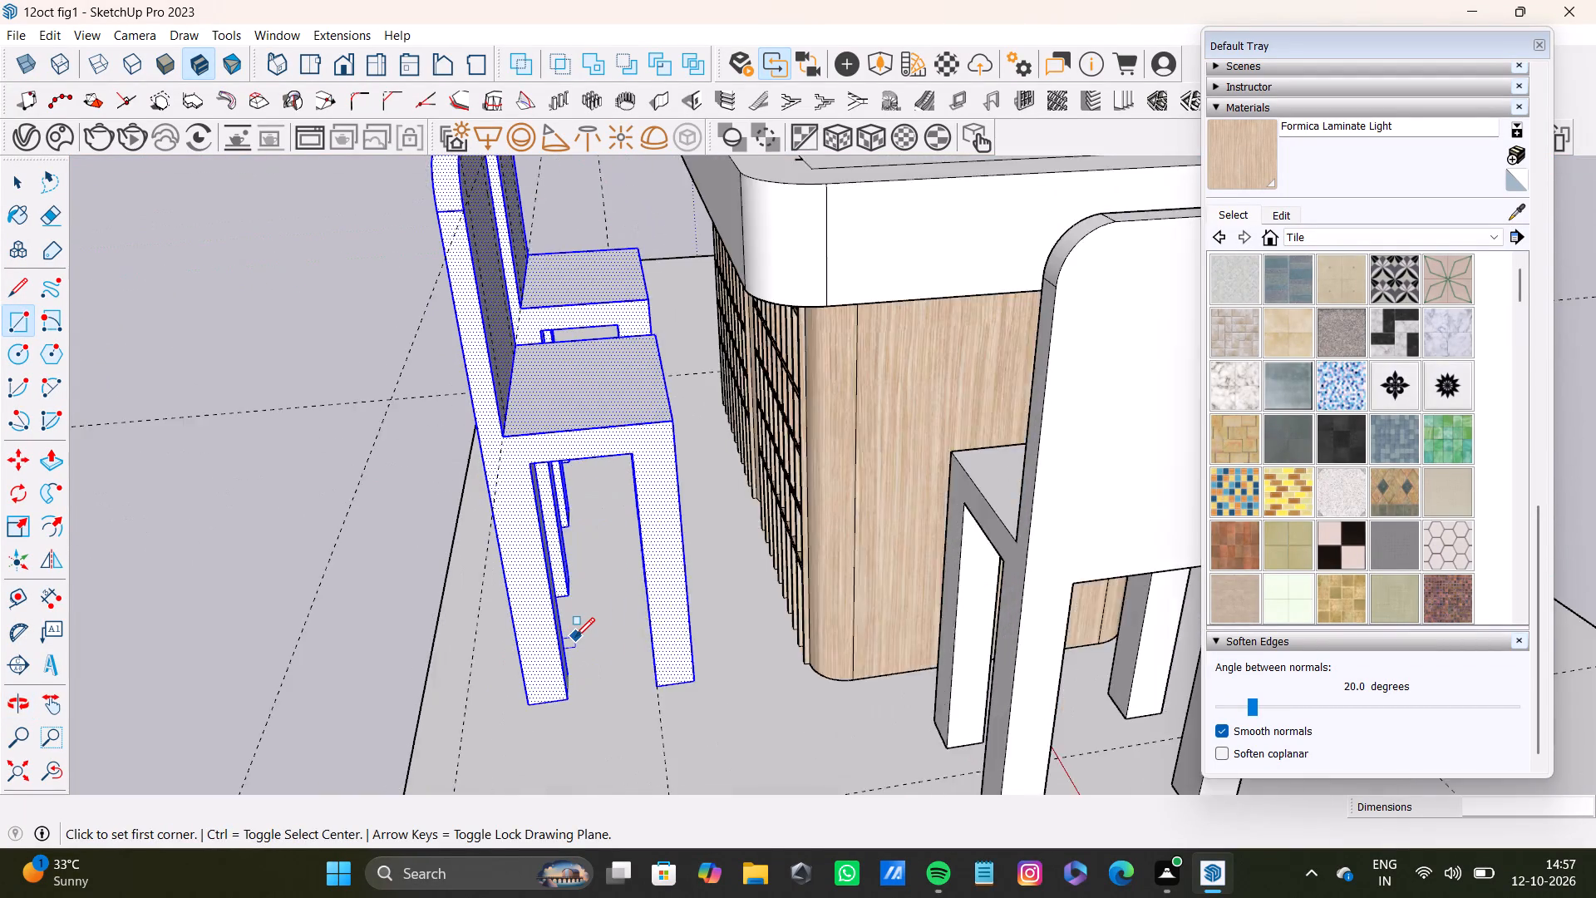
pyautogui.scroll(3, 575, 637)
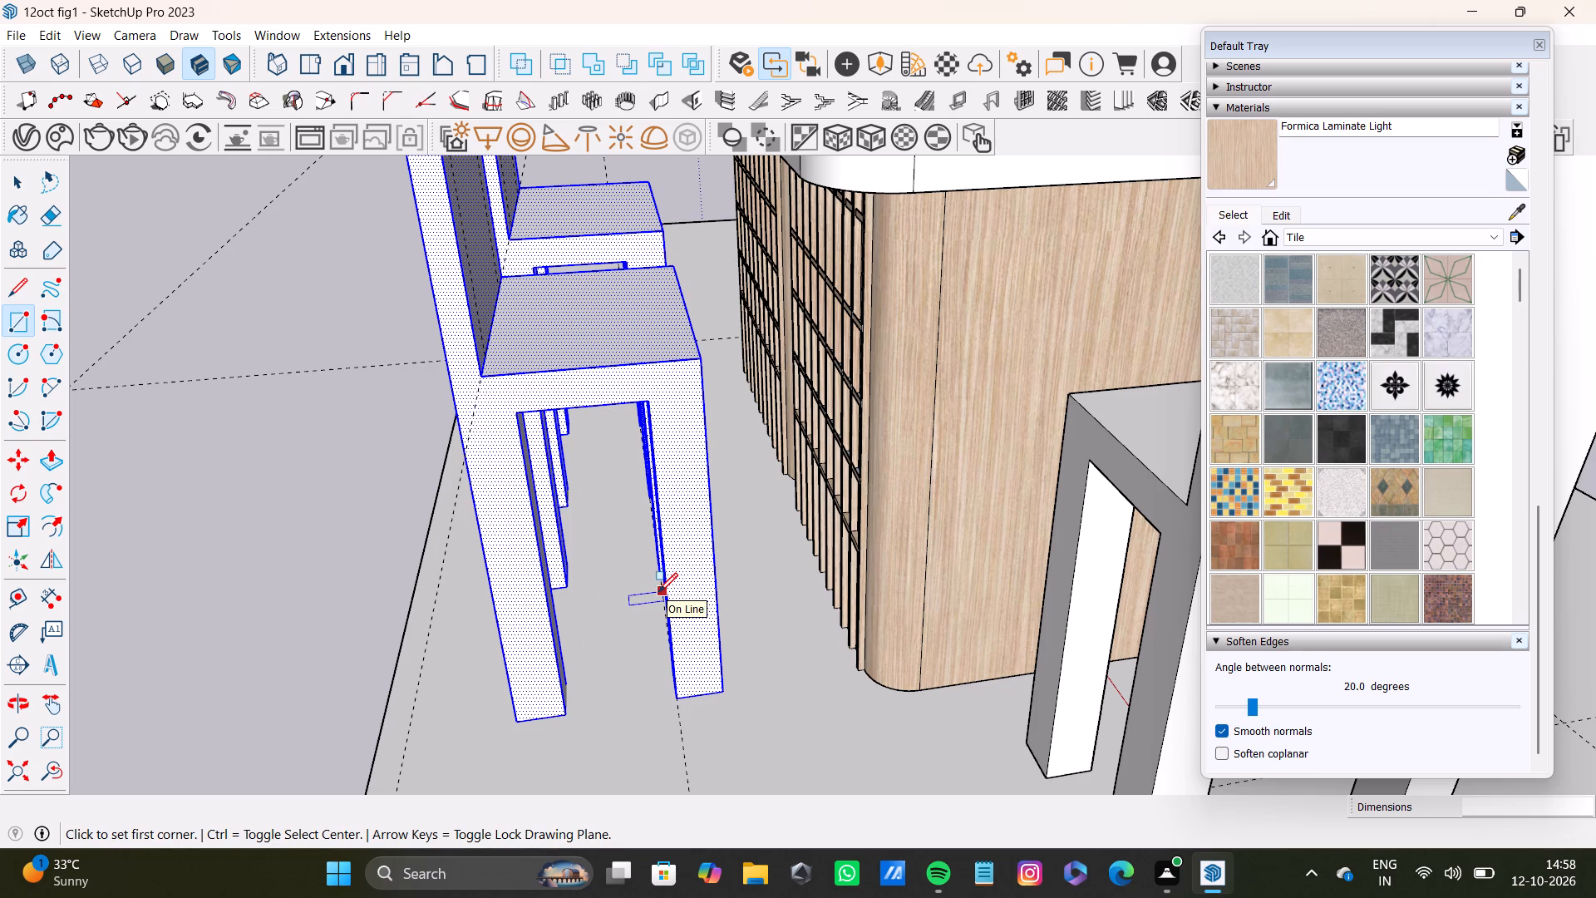
pyautogui.scroll(-4, 587, 574)
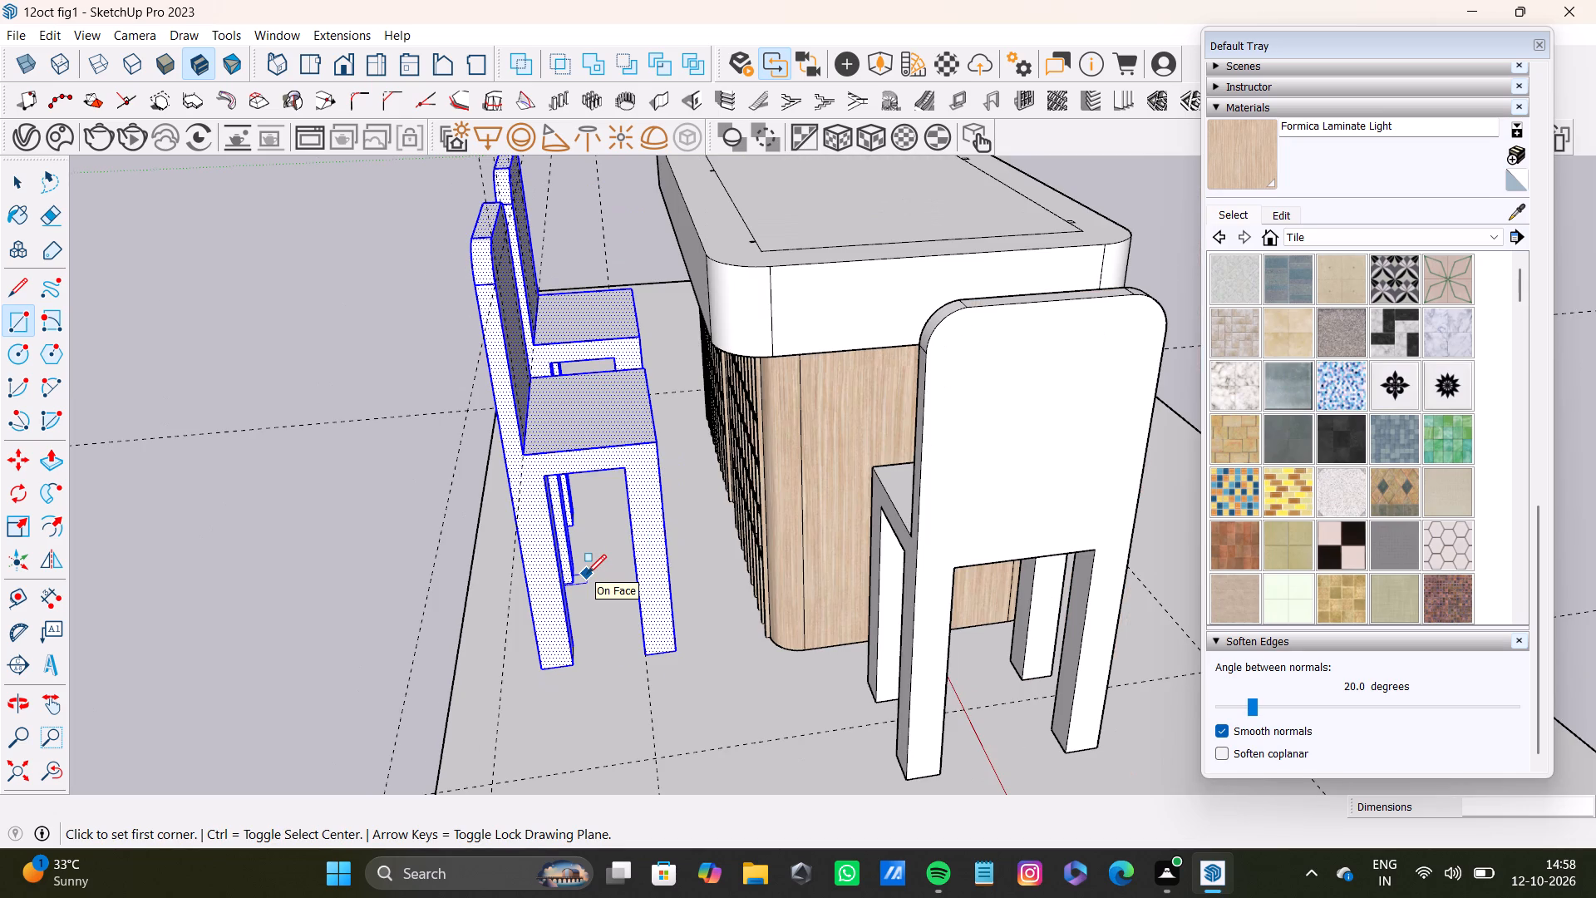
pyautogui.scroll(-6, 590, 567)
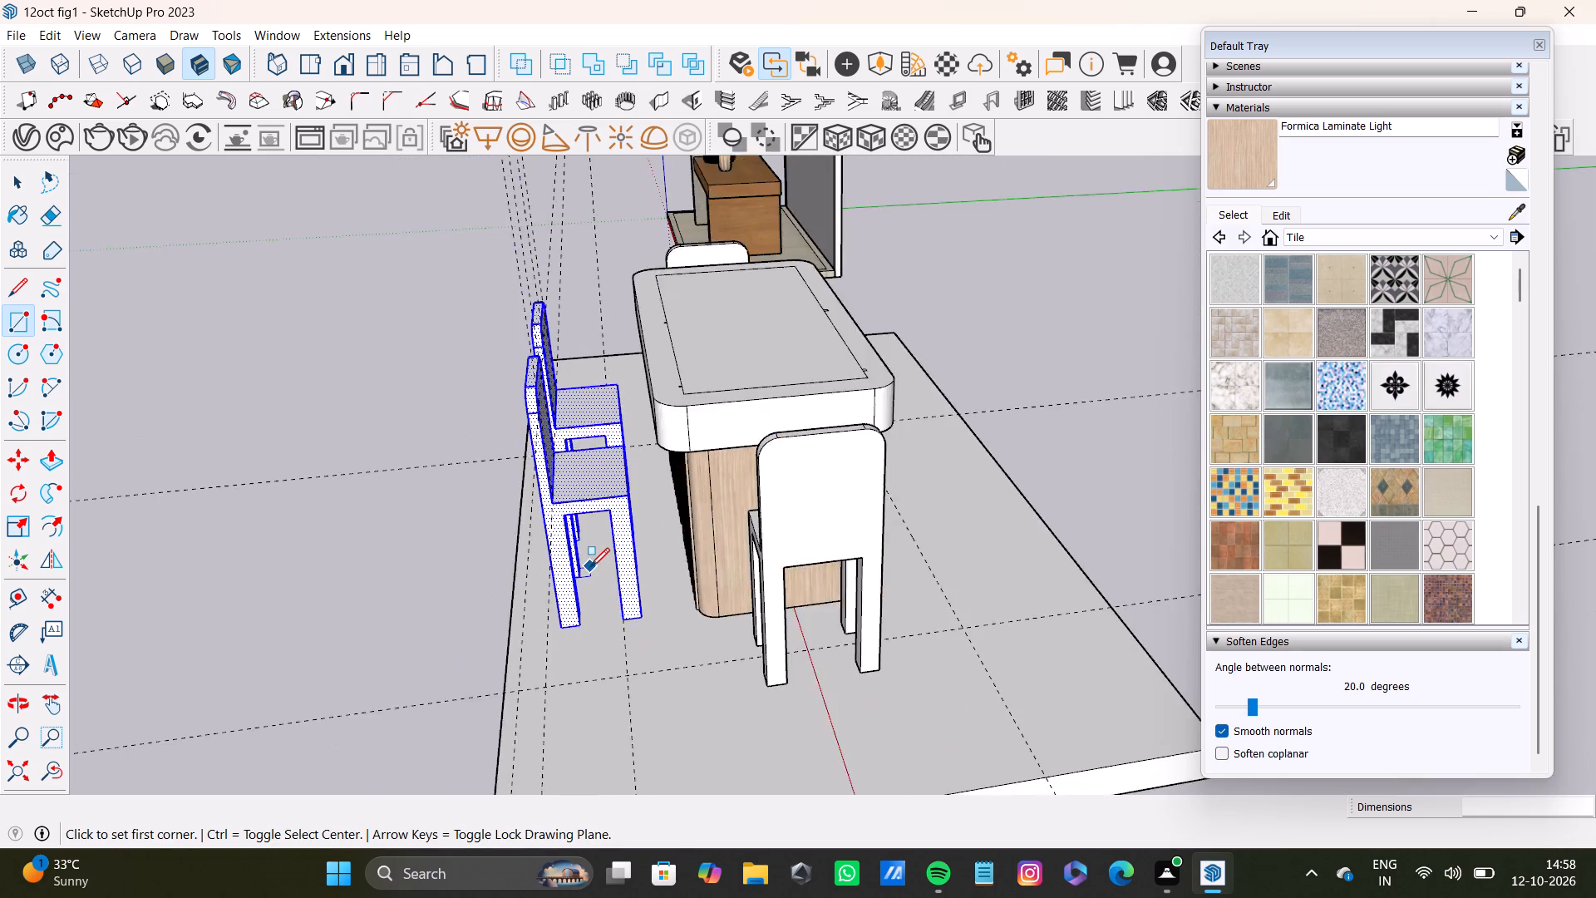
pyautogui.scroll(-3, 590, 567)
pyautogui.moveTo(597, 595); pyautogui.dragTo(588, 614, button='middle')
pyautogui.scroll(7, 586, 614)
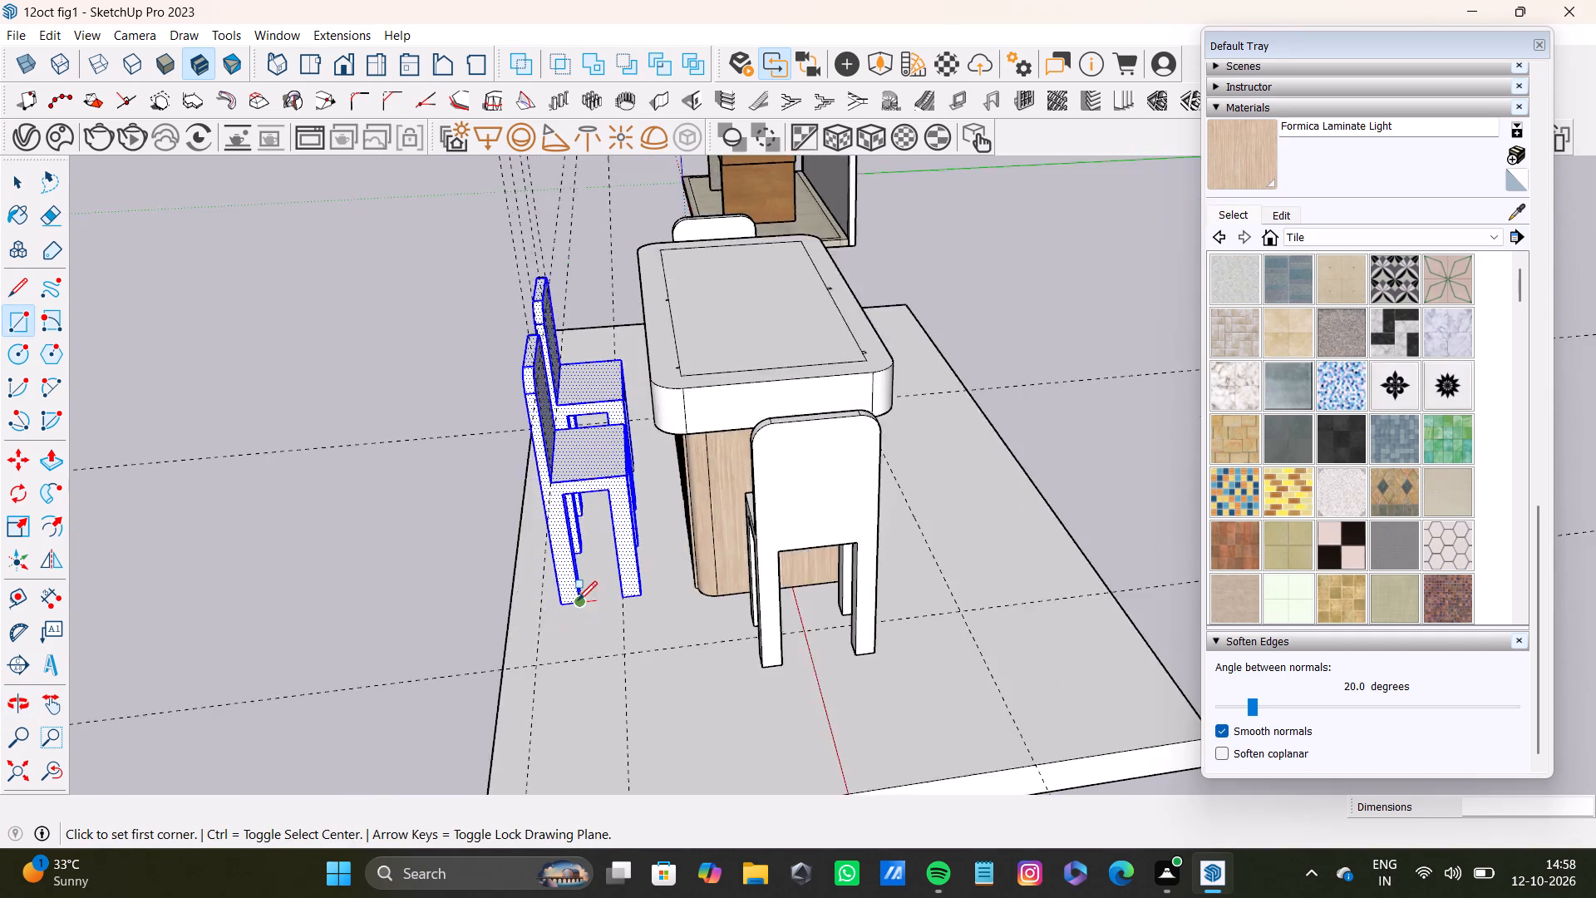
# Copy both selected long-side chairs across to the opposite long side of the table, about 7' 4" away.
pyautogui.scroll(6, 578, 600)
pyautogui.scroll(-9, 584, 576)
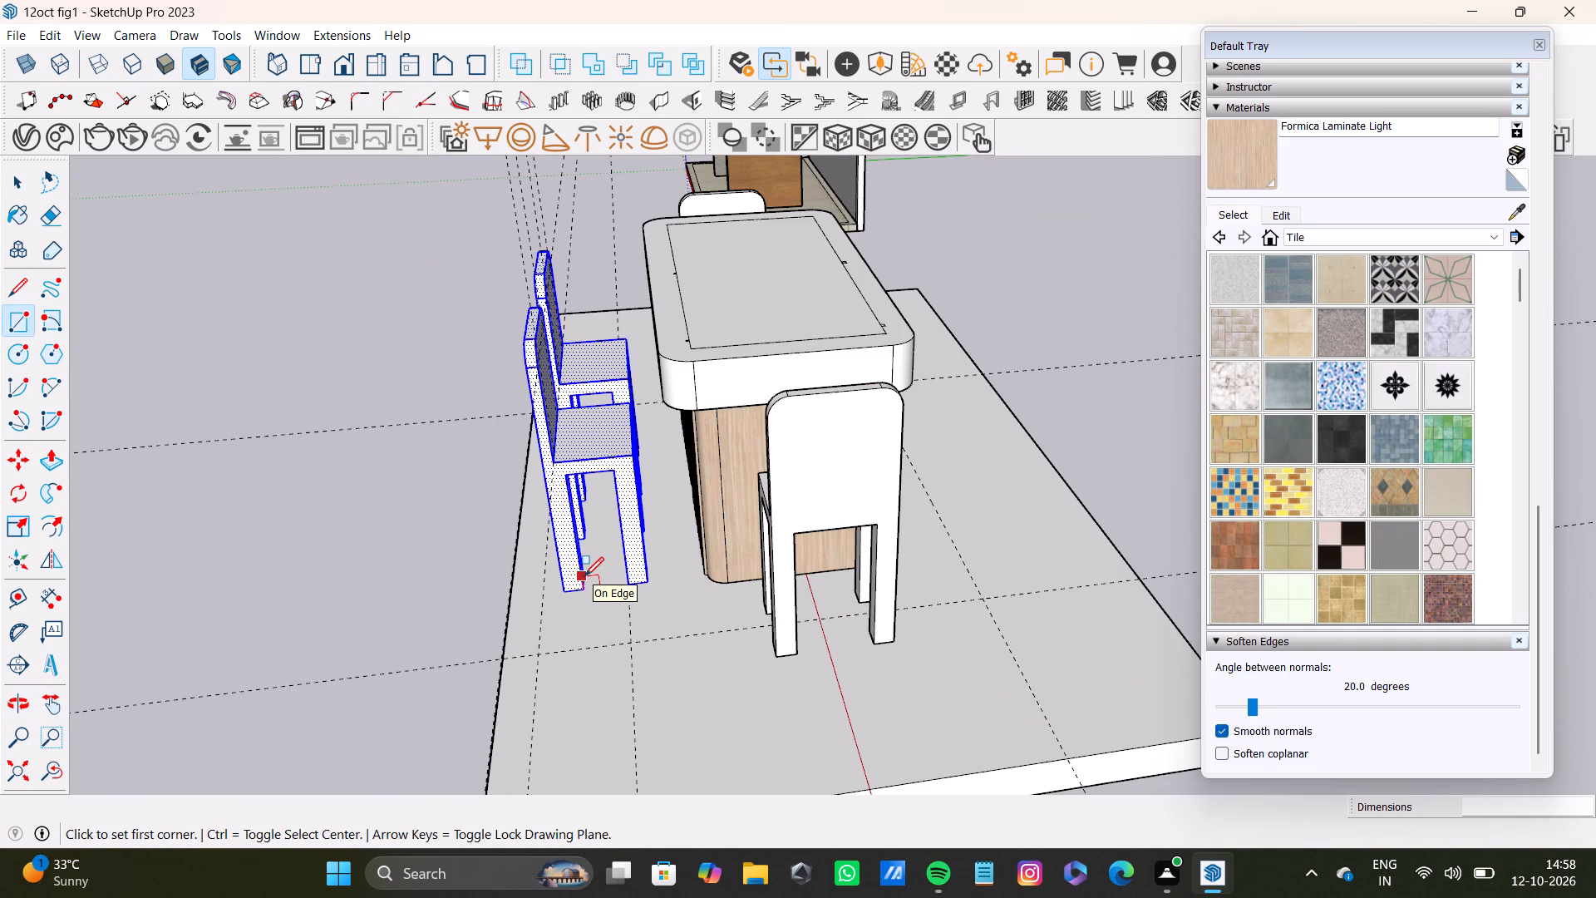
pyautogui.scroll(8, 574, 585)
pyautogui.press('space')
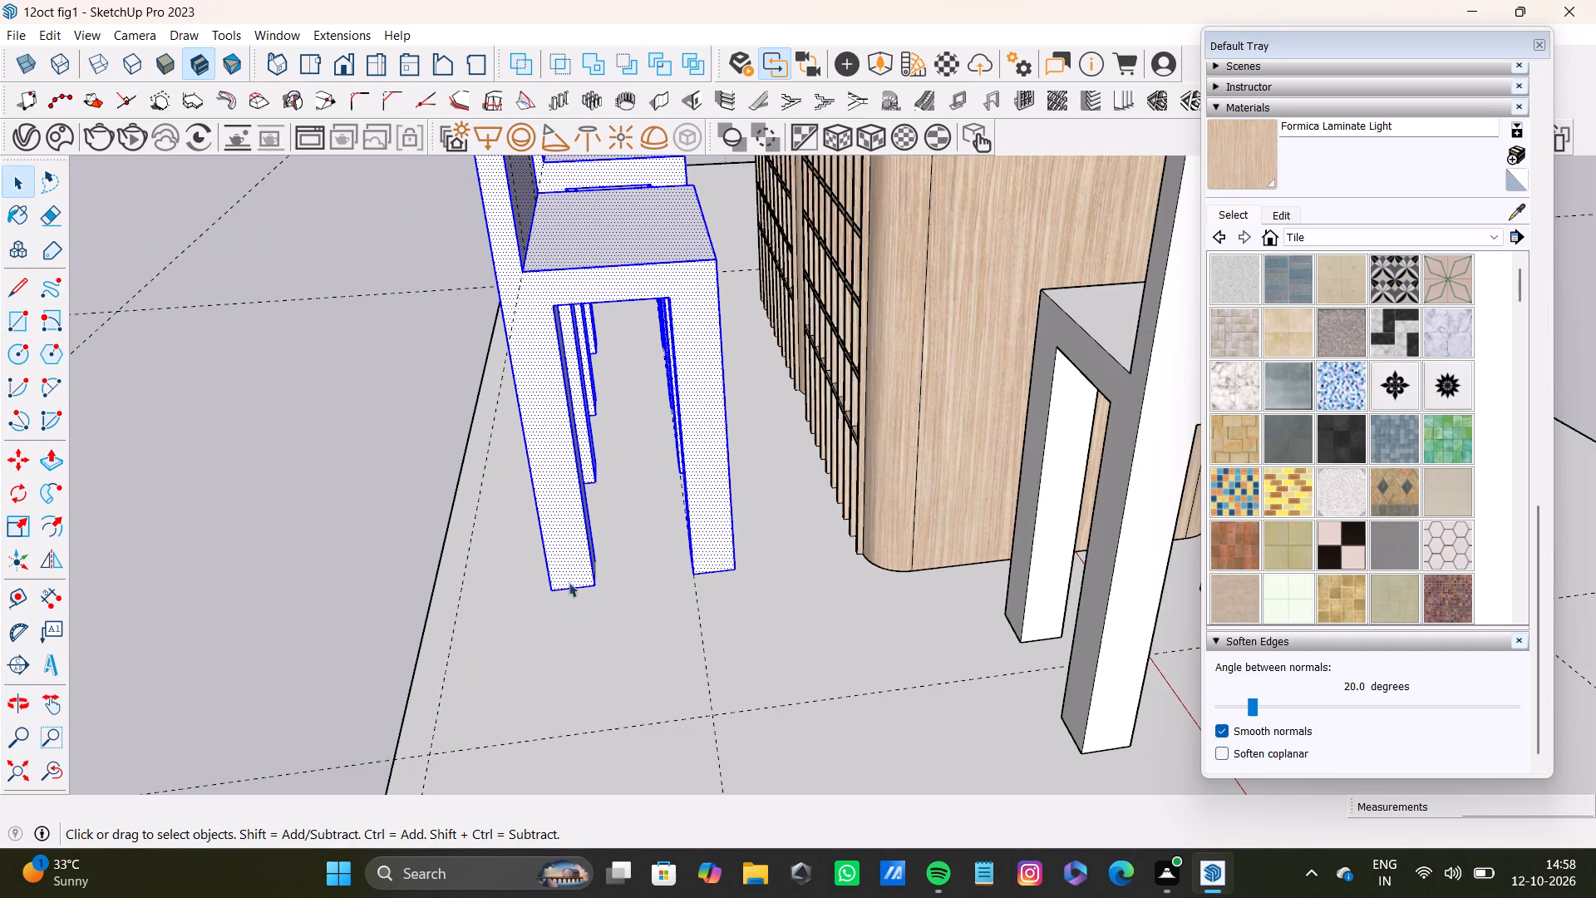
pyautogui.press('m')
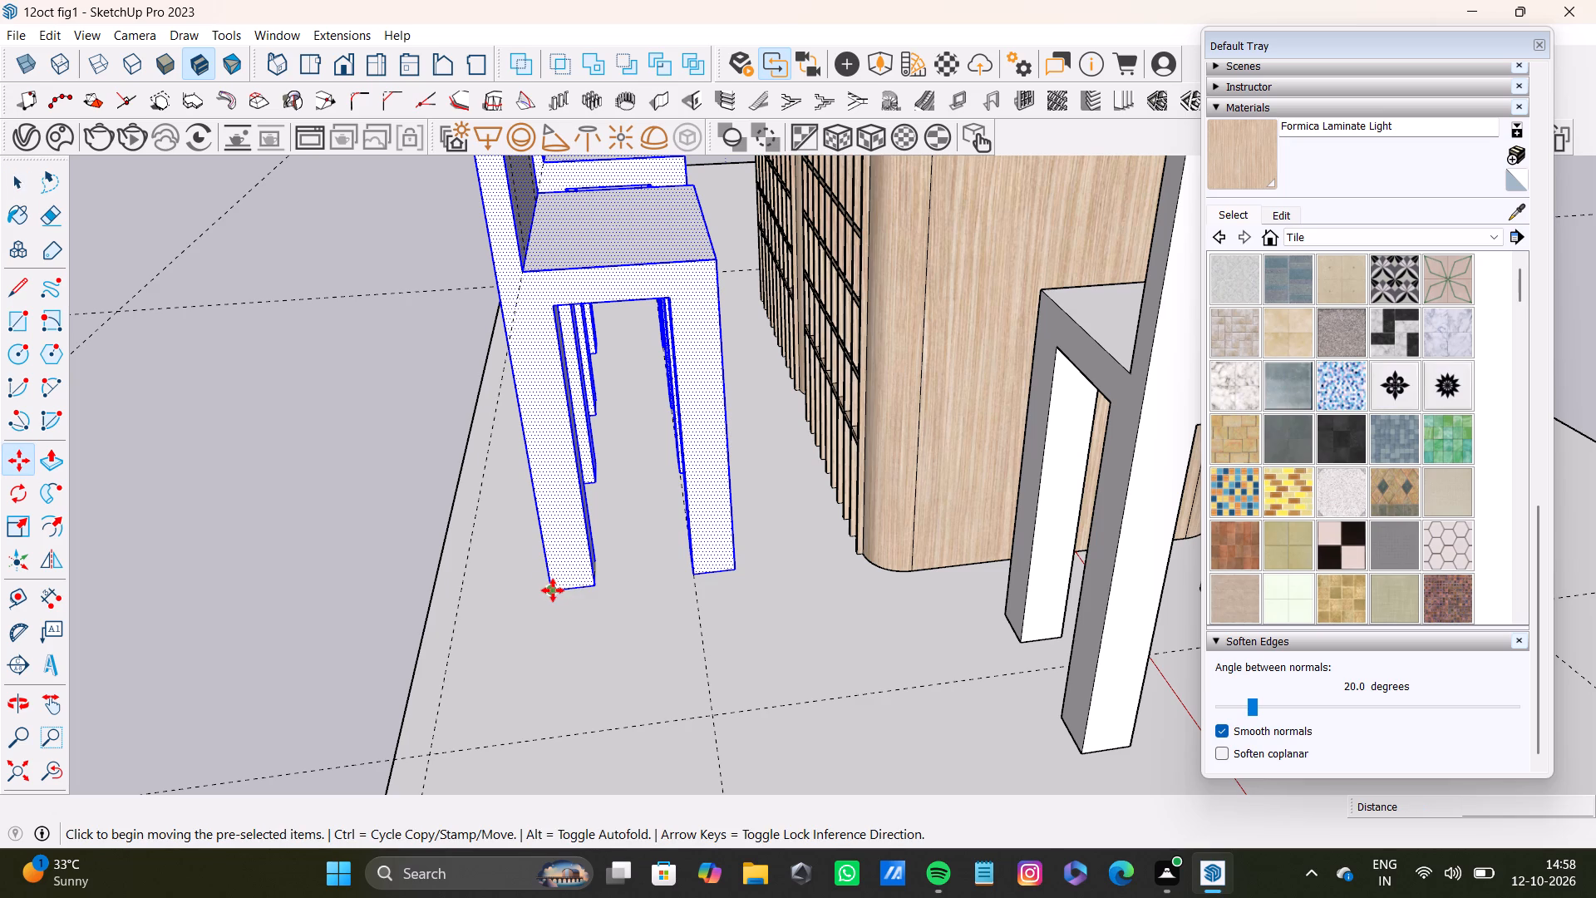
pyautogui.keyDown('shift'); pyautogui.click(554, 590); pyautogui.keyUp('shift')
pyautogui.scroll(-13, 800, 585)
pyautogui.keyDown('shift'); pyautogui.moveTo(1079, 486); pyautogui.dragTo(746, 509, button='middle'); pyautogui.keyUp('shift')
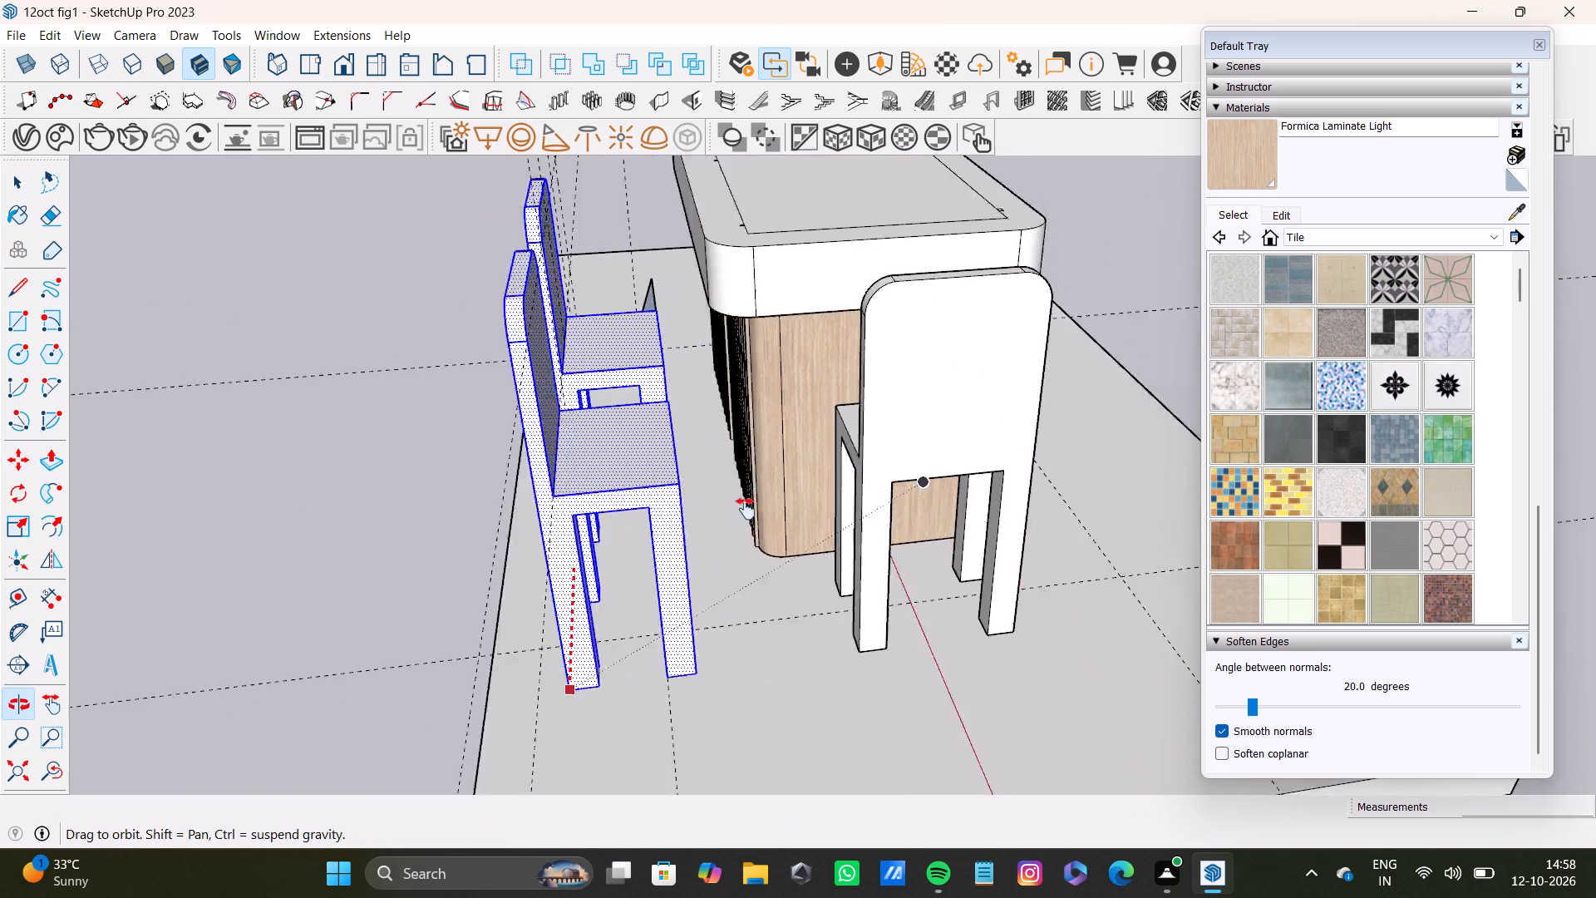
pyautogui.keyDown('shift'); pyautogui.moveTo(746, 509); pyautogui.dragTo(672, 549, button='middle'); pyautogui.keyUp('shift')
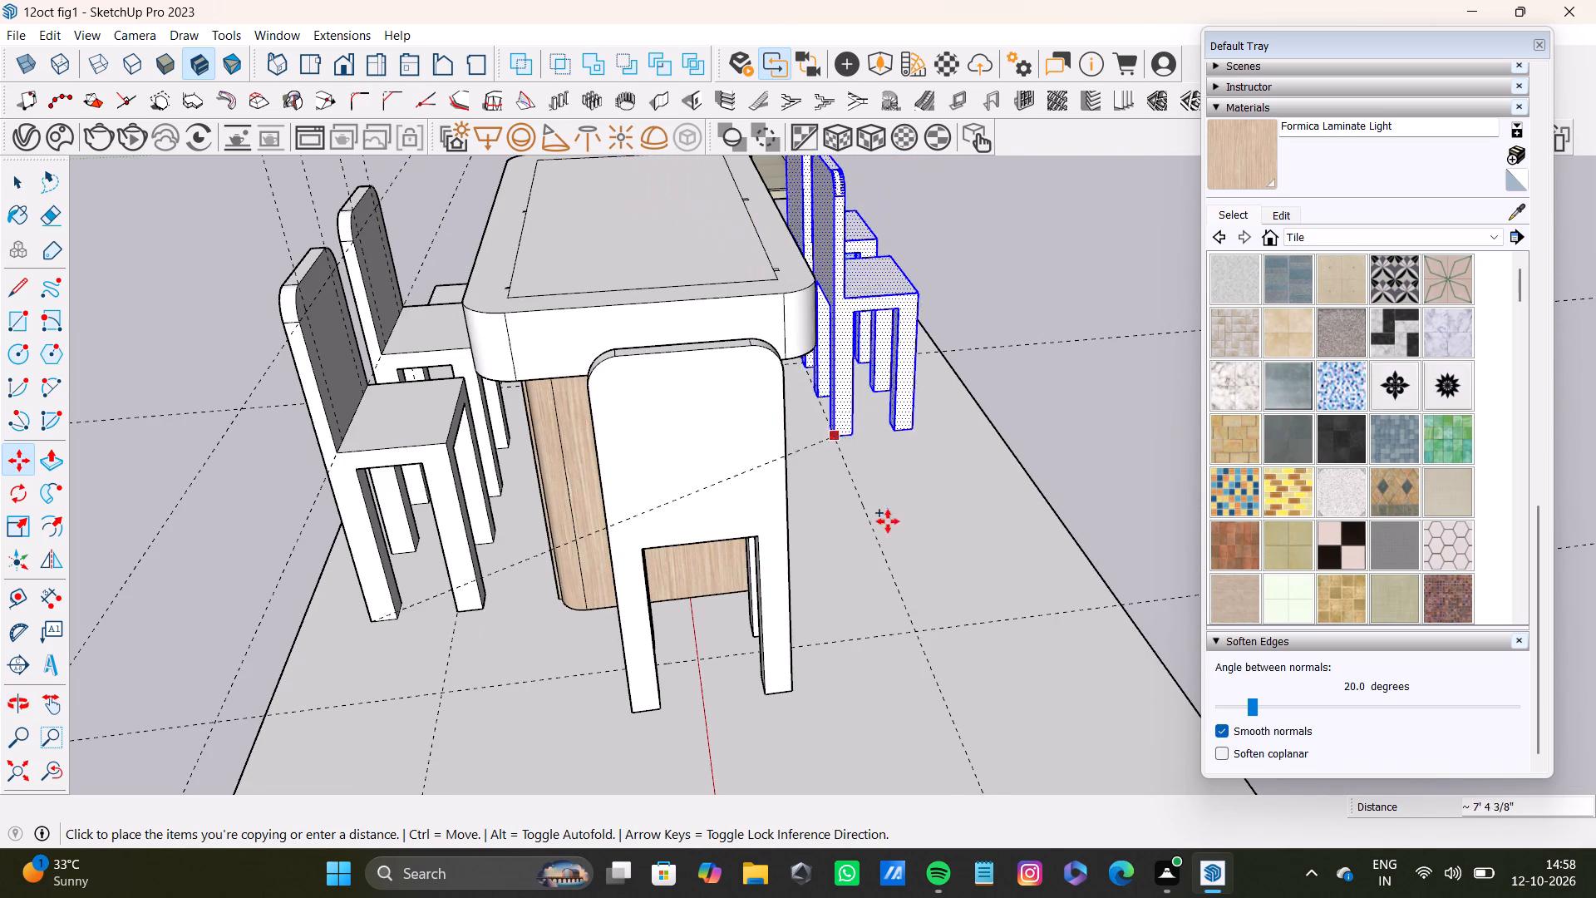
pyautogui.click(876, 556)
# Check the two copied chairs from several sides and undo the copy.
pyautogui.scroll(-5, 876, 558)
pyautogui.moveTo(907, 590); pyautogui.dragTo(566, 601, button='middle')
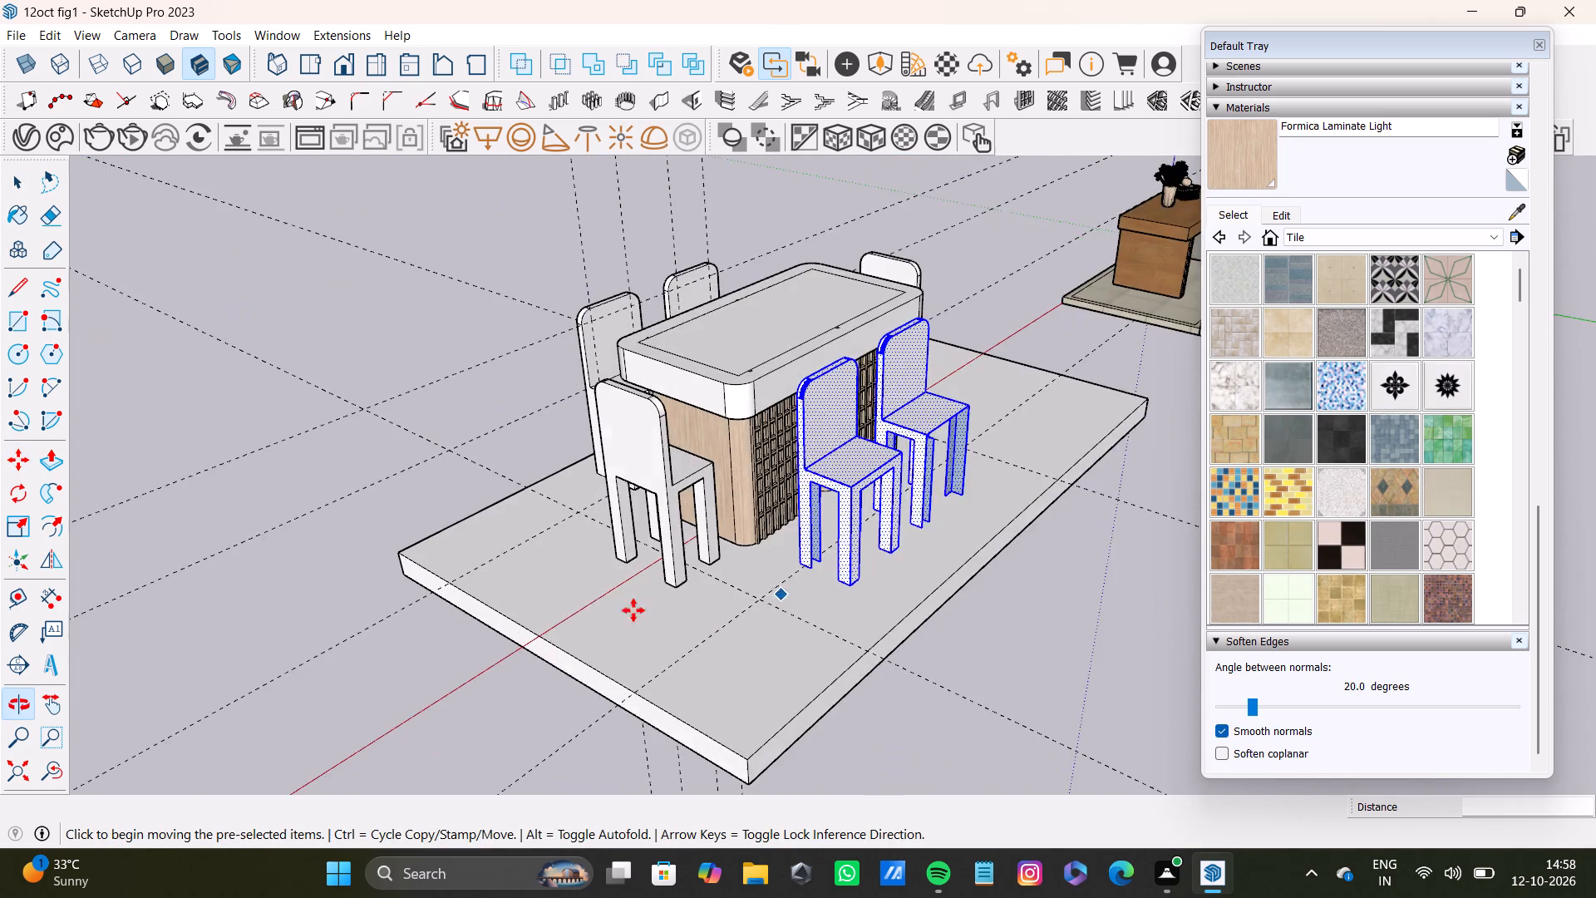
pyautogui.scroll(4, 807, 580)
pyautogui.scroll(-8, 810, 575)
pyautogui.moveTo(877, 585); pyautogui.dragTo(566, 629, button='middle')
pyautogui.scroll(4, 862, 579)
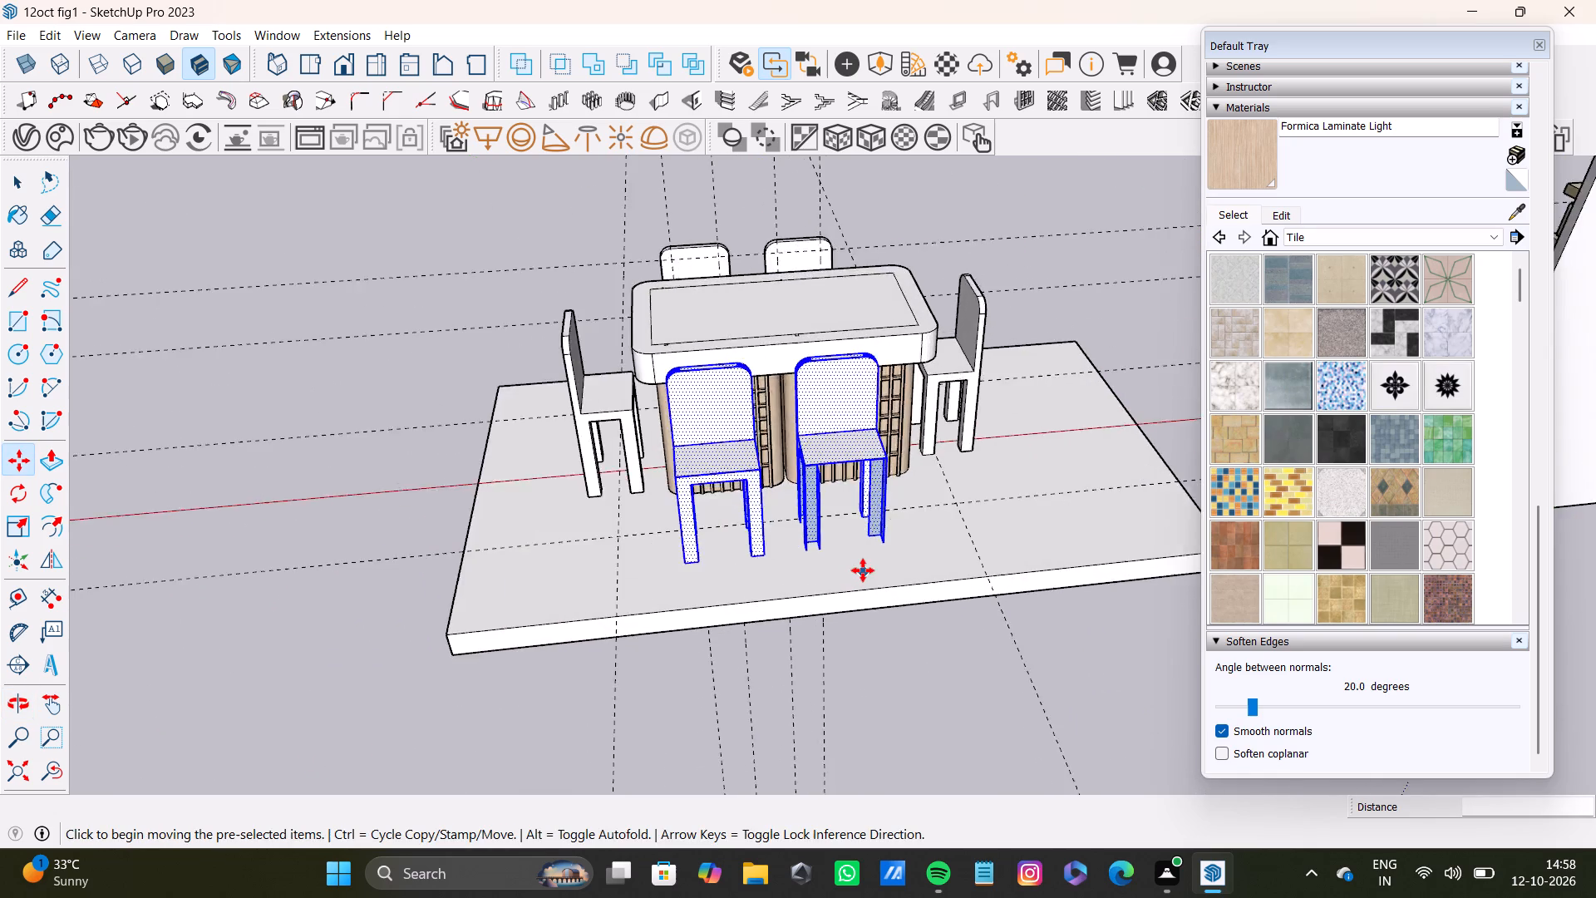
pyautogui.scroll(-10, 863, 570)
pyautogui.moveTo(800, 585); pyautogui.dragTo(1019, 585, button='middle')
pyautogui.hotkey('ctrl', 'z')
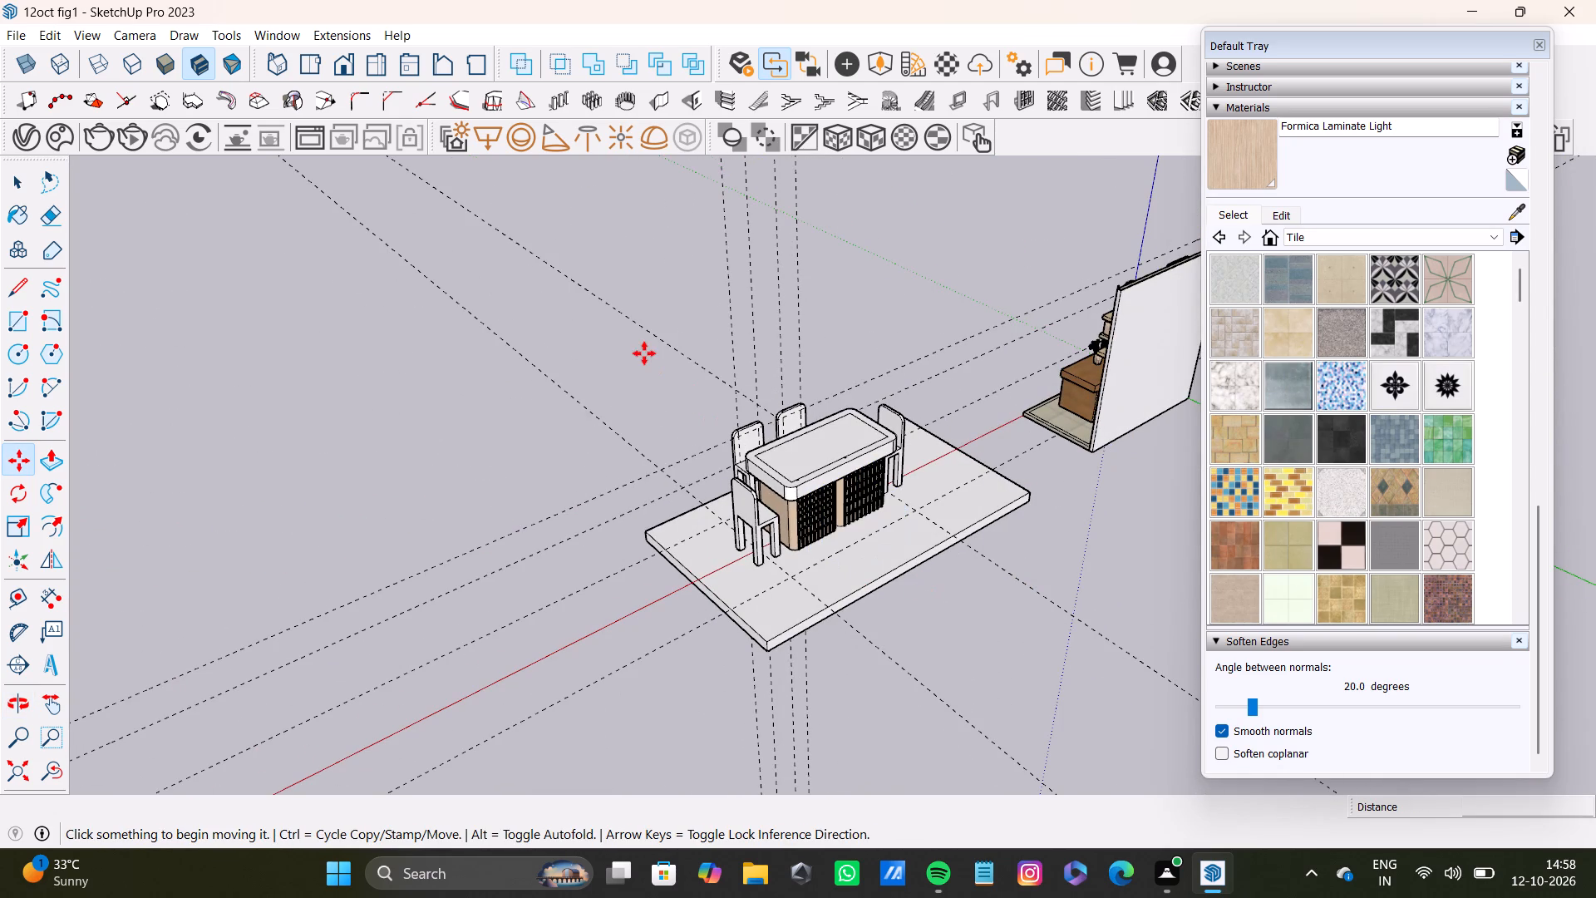
# Examine the two original long-side chairs from above, behind and the table's end with nothing selected.
pyautogui.click(644, 353)
pyautogui.press('space')
pyautogui.click(816, 348)
pyautogui.scroll(9, 796, 454)
pyautogui.moveTo(692, 465); pyautogui.dragTo(932, 487, button='middle')
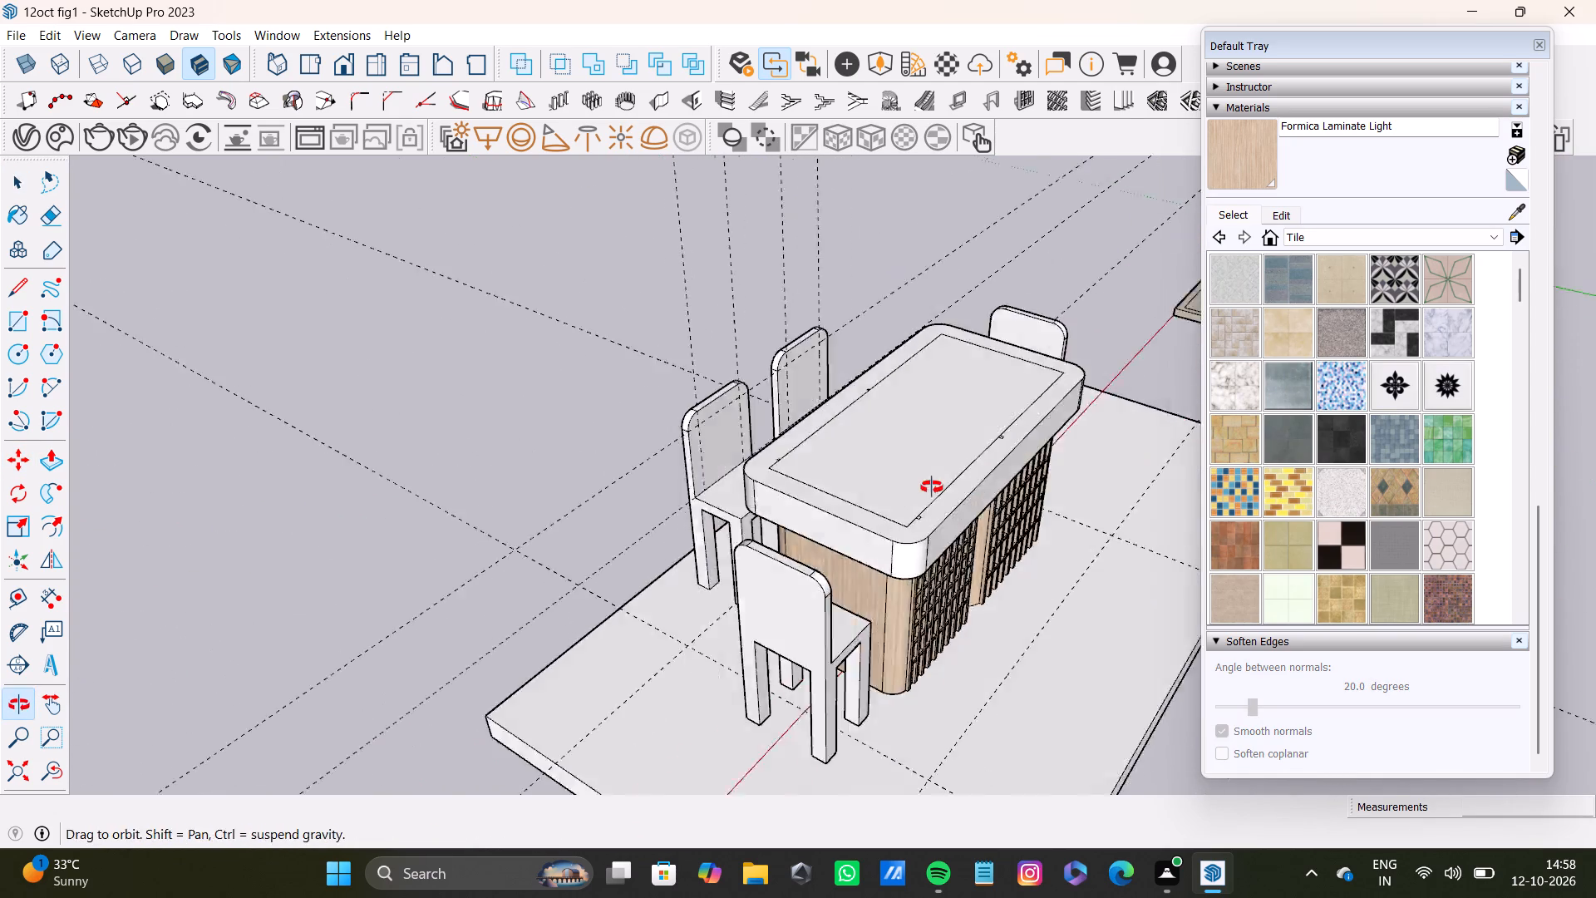
pyautogui.moveTo(932, 487); pyautogui.dragTo(933, 487, button='middle')
pyautogui.scroll(9, 932, 487)
pyautogui.moveTo(719, 540); pyautogui.dragTo(810, 528, button='middle')
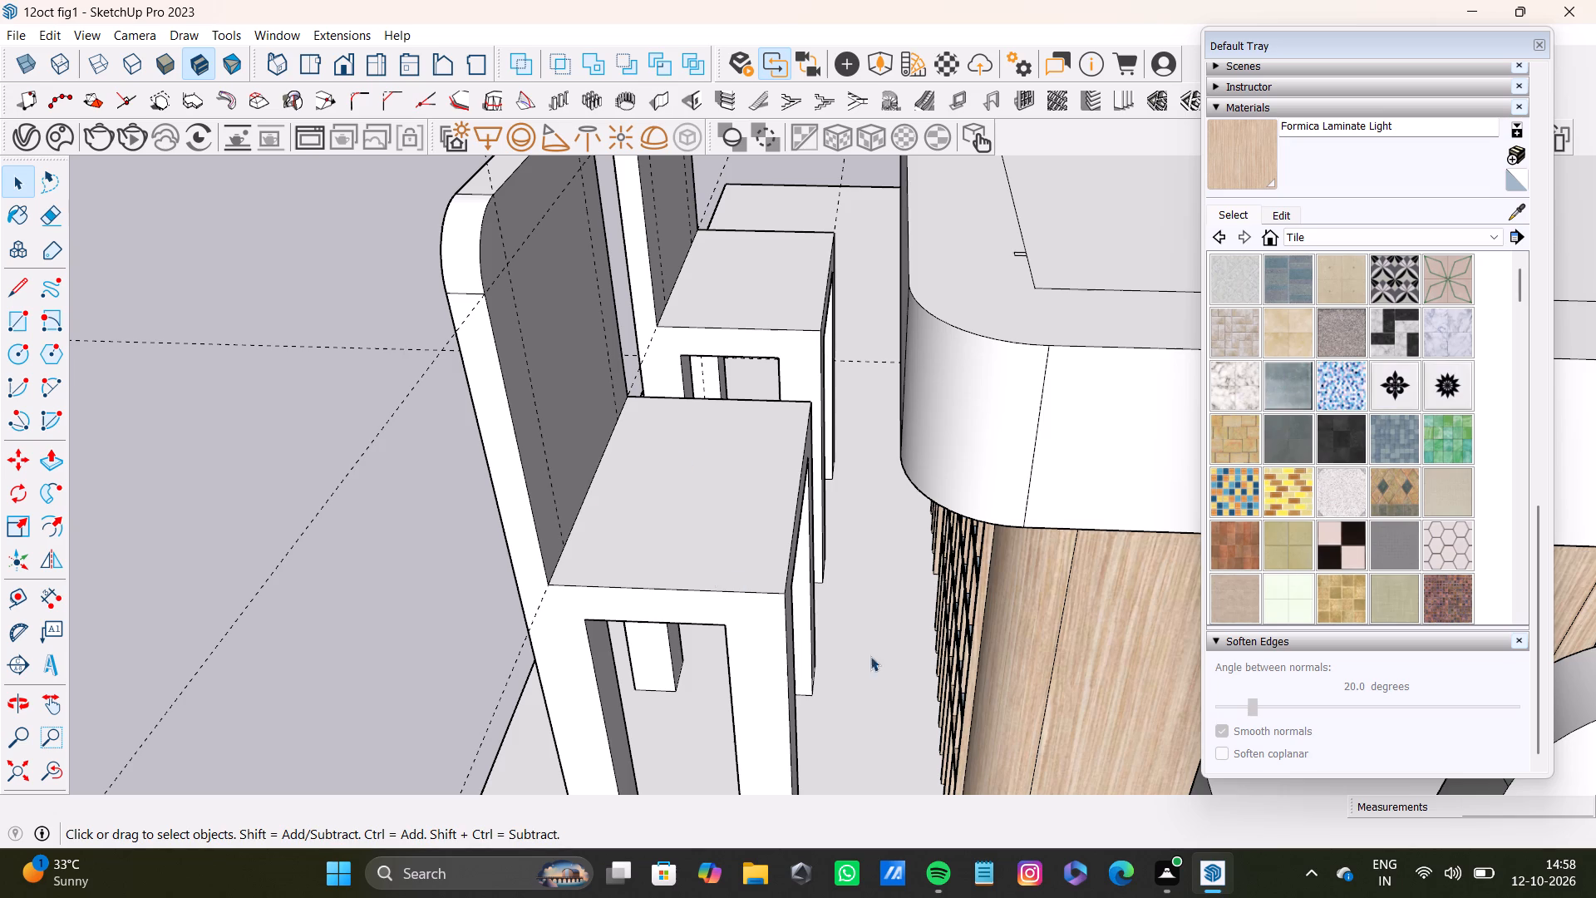
pyautogui.scroll(-8, 922, 619)
pyautogui.moveTo(874, 614); pyautogui.dragTo(1094, 457, button='middle')
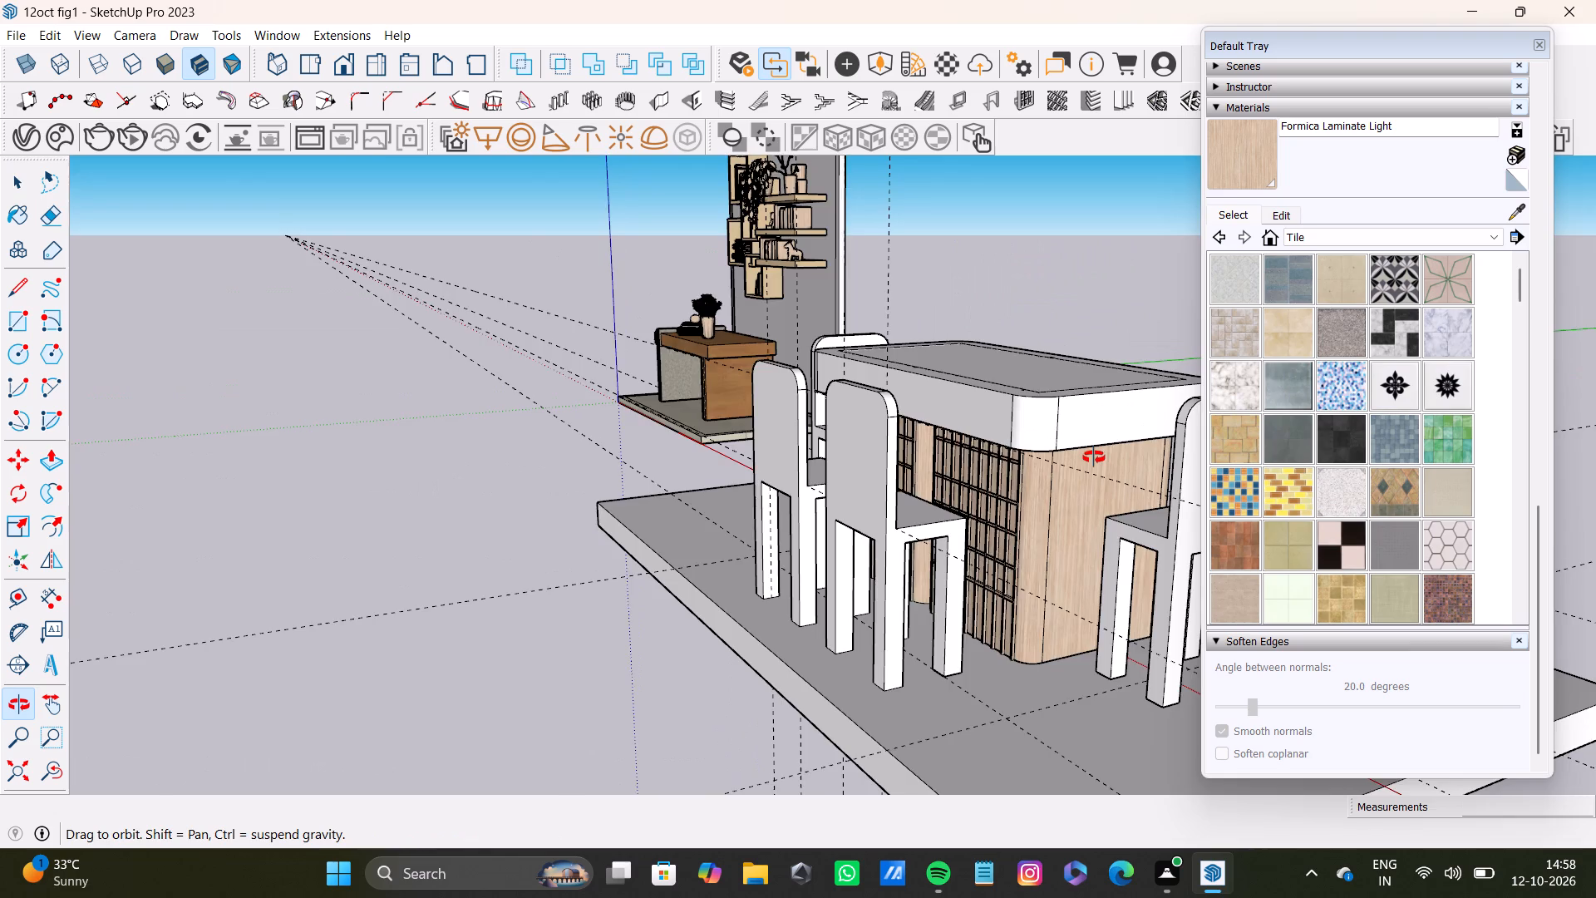
pyautogui.moveTo(1094, 457); pyautogui.dragTo(993, 483, button='middle')
pyautogui.scroll(4, 875, 564)
pyautogui.scroll(-17, 883, 566)
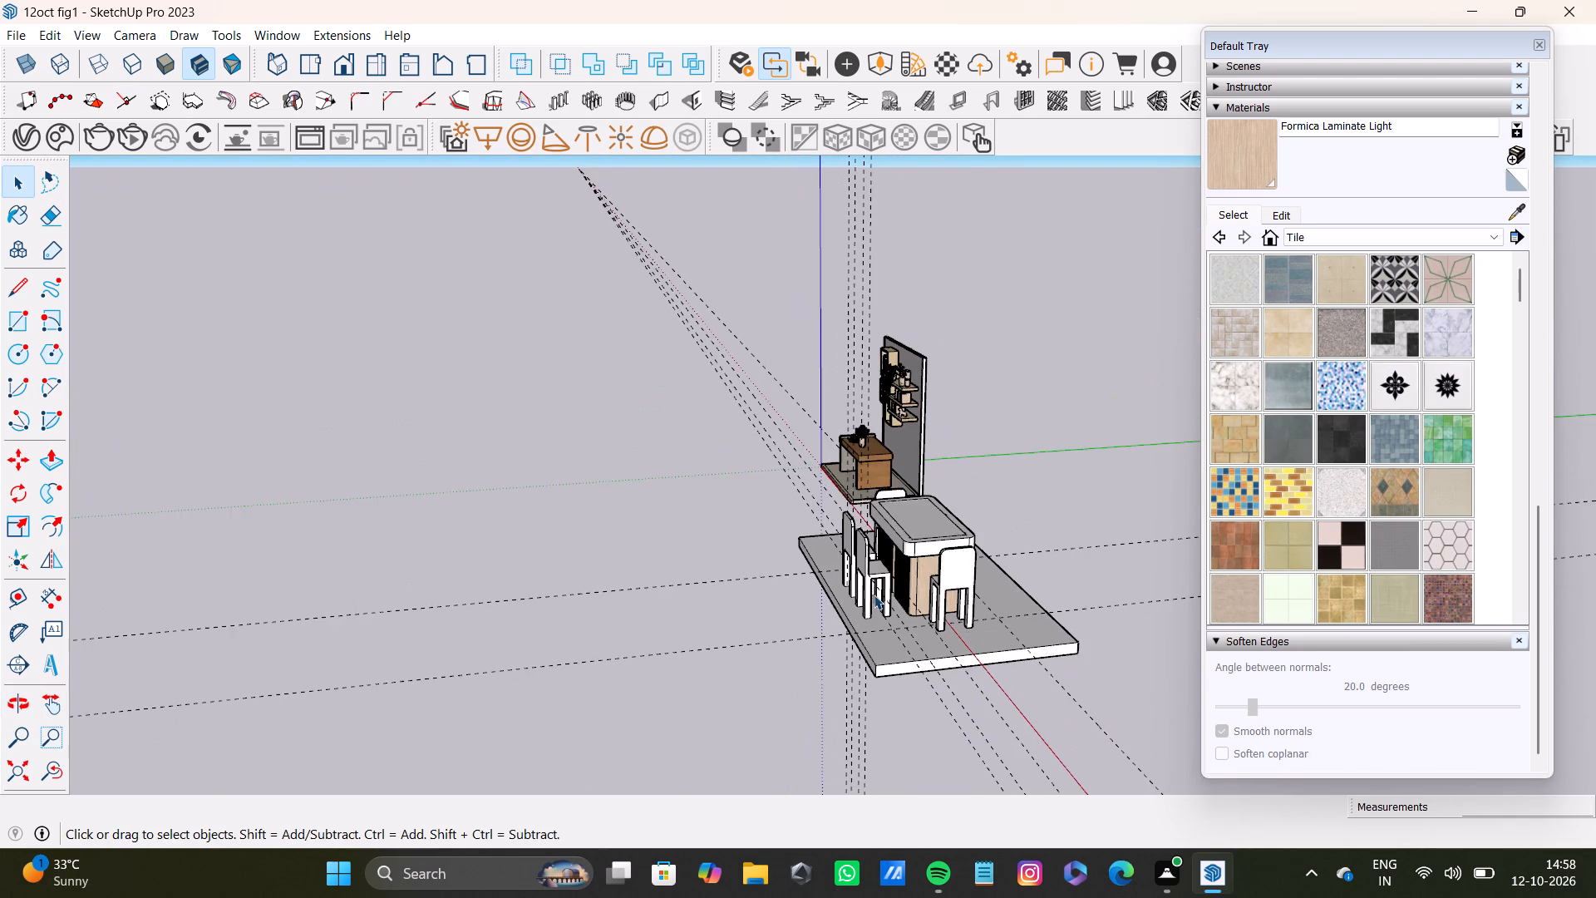
pyautogui.moveTo(875, 593); pyautogui.dragTo(830, 512, button='middle')
pyautogui.scroll(12, 894, 470)
pyautogui.moveTo(837, 477); pyautogui.dragTo(799, 493, button='middle')
pyautogui.scroll(9, 793, 507)
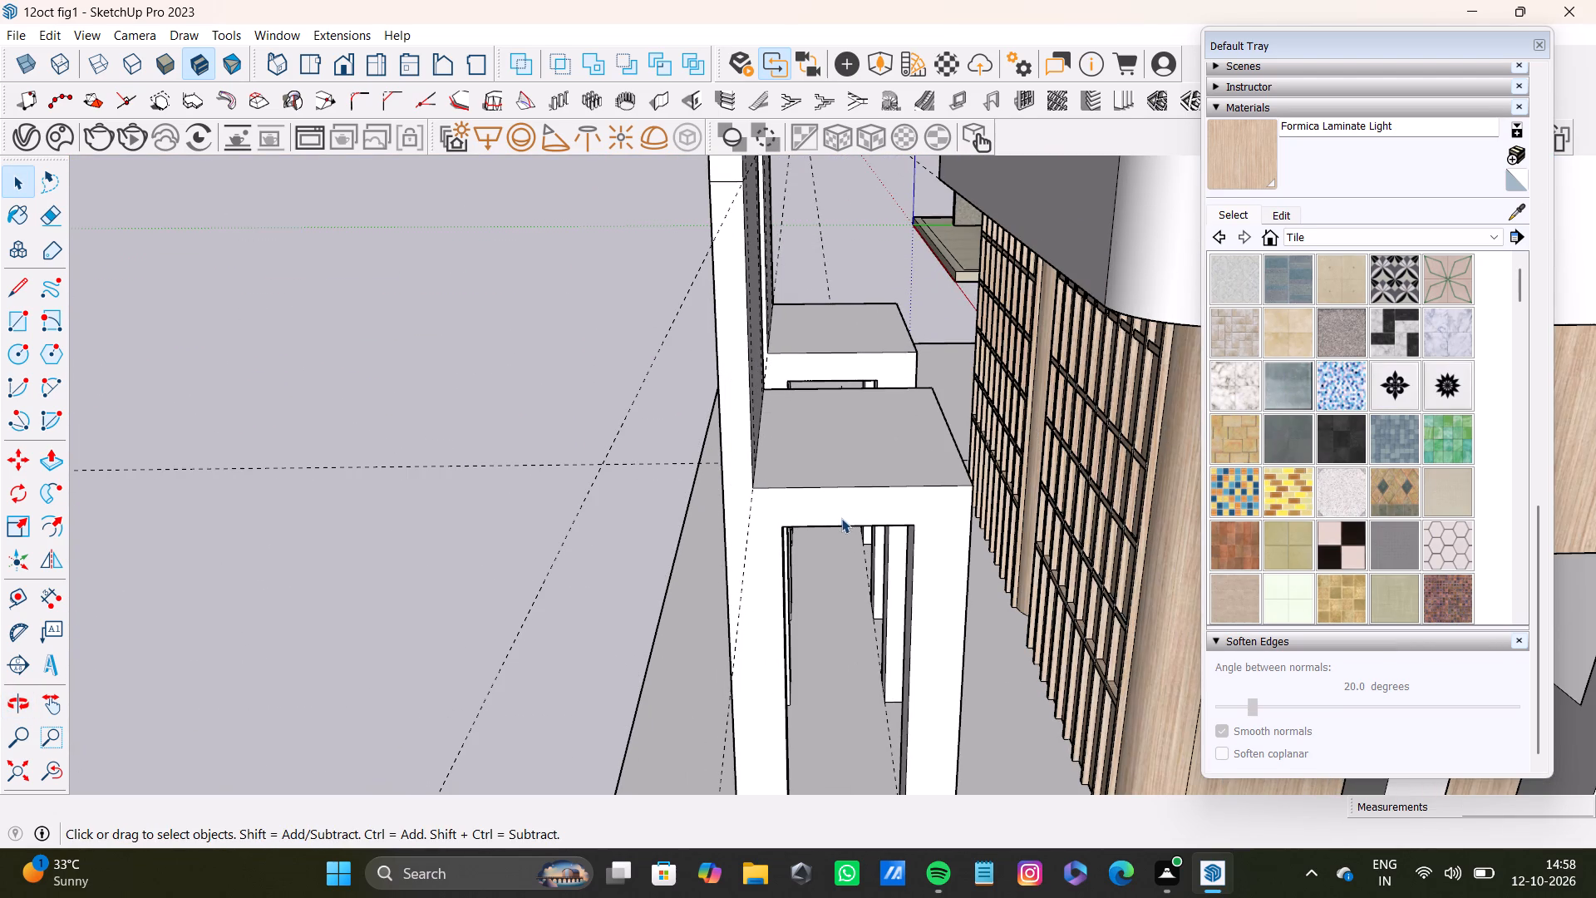
# Select the side face, backrest rear and leg faces of the long-side chair farther from the wooden desk, with their edges.
pyautogui.keyDown('shift'); pyautogui.doubleClick(825, 504); pyautogui.keyUp('shift')
pyautogui.moveTo(725, 520); pyautogui.dragTo(1024, 515, button='middle')
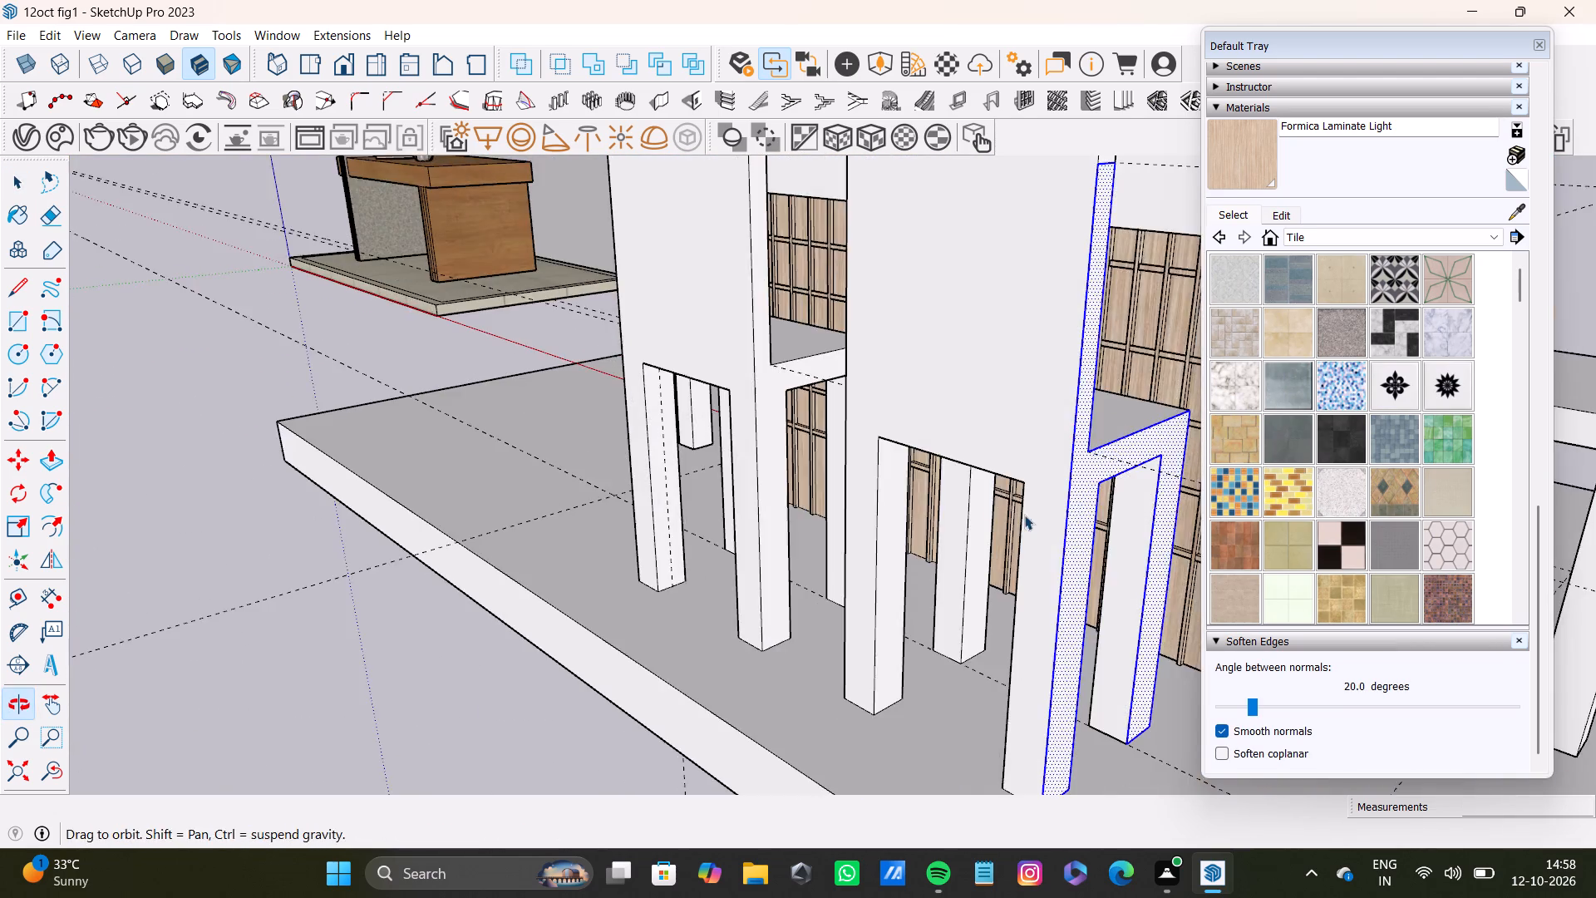
pyautogui.keyDown('shift'); pyautogui.scroll(4, 984, 491); pyautogui.keyUp('shift')
pyautogui.keyDown('shift'); pyautogui.doubleClick(1052, 406); pyautogui.keyUp('shift')
pyautogui.keyDown('shift'); pyautogui.click(817, 530); pyautogui.keyUp('shift')
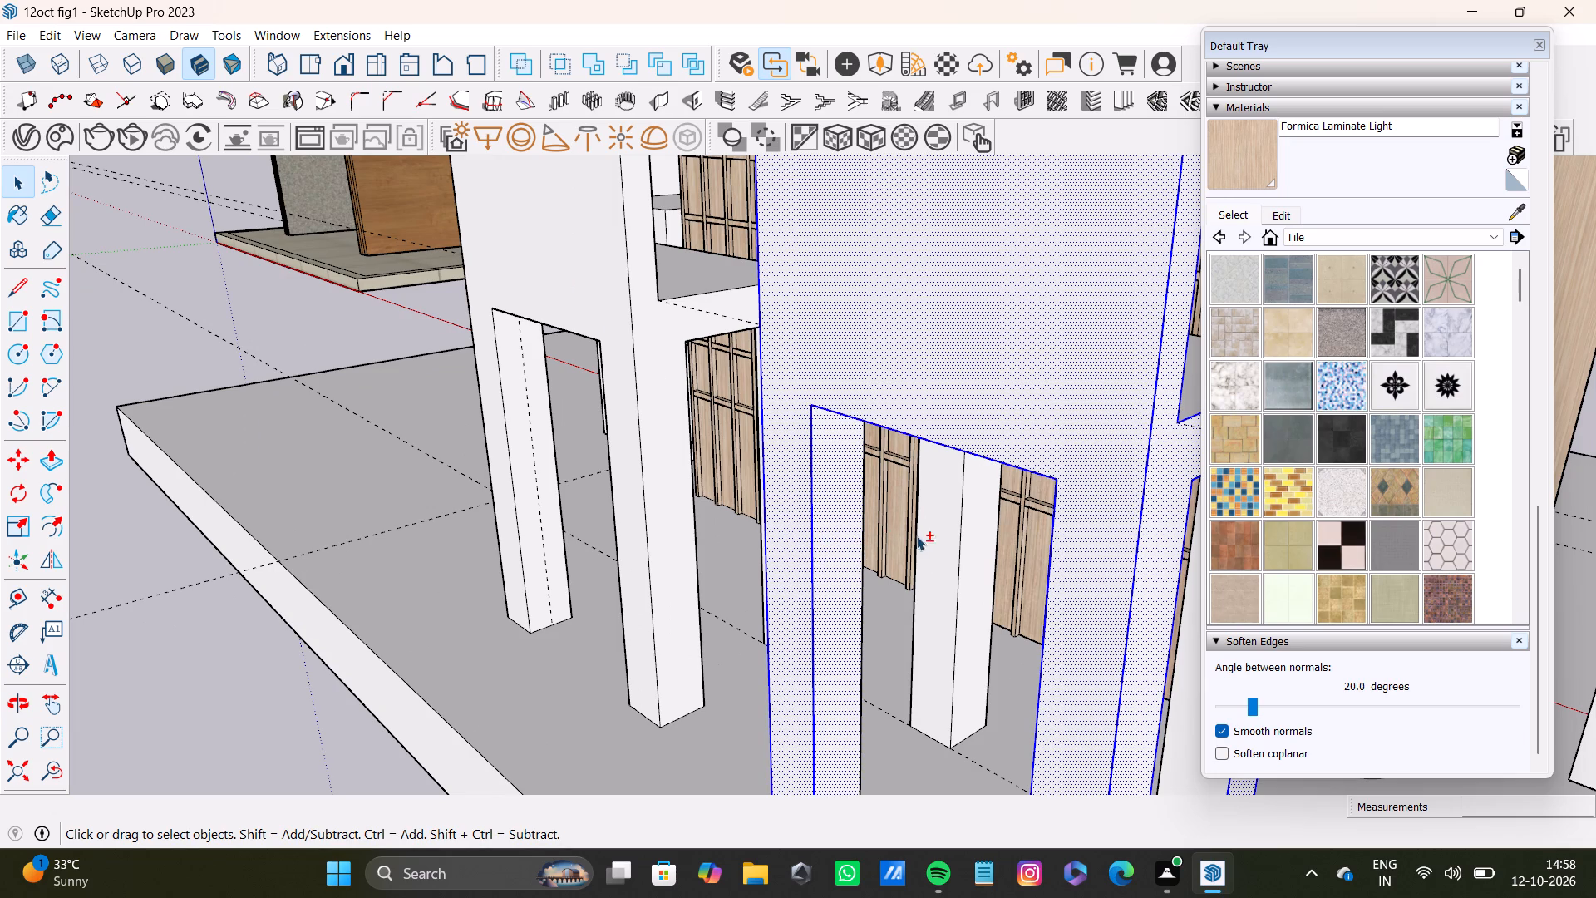
pyautogui.keyDown('shift'); pyautogui.doubleClick(977, 541); pyautogui.keyUp('shift')
pyautogui.keyDown('shift'); pyautogui.doubleClick(940, 568); pyautogui.keyUp('shift')
pyautogui.keyDown('shift'); pyautogui.scroll(-5, 940, 569); pyautogui.keyUp('shift')
pyautogui.moveTo(942, 633); pyautogui.dragTo(1020, 629, button='middle')
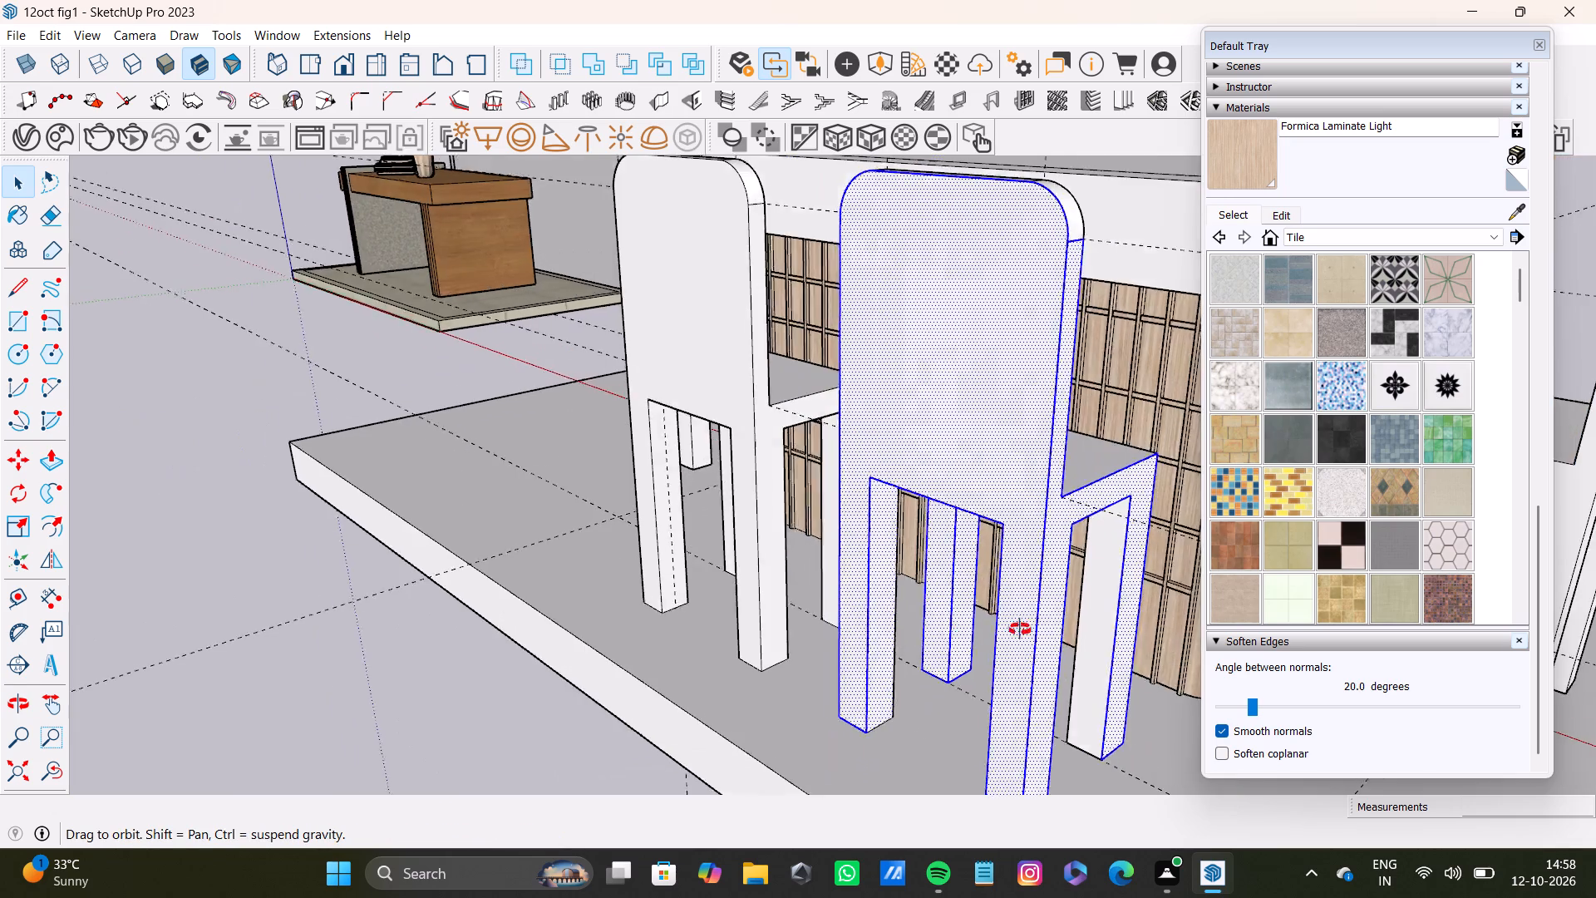
pyautogui.moveTo(1020, 629); pyautogui.dragTo(815, 627, button='middle')
pyautogui.keyDown('shift'); pyautogui.scroll(6, 891, 590); pyautogui.keyUp('shift')
pyautogui.keyDown('shift'); pyautogui.doubleClick(867, 565); pyautogui.keyUp('shift')
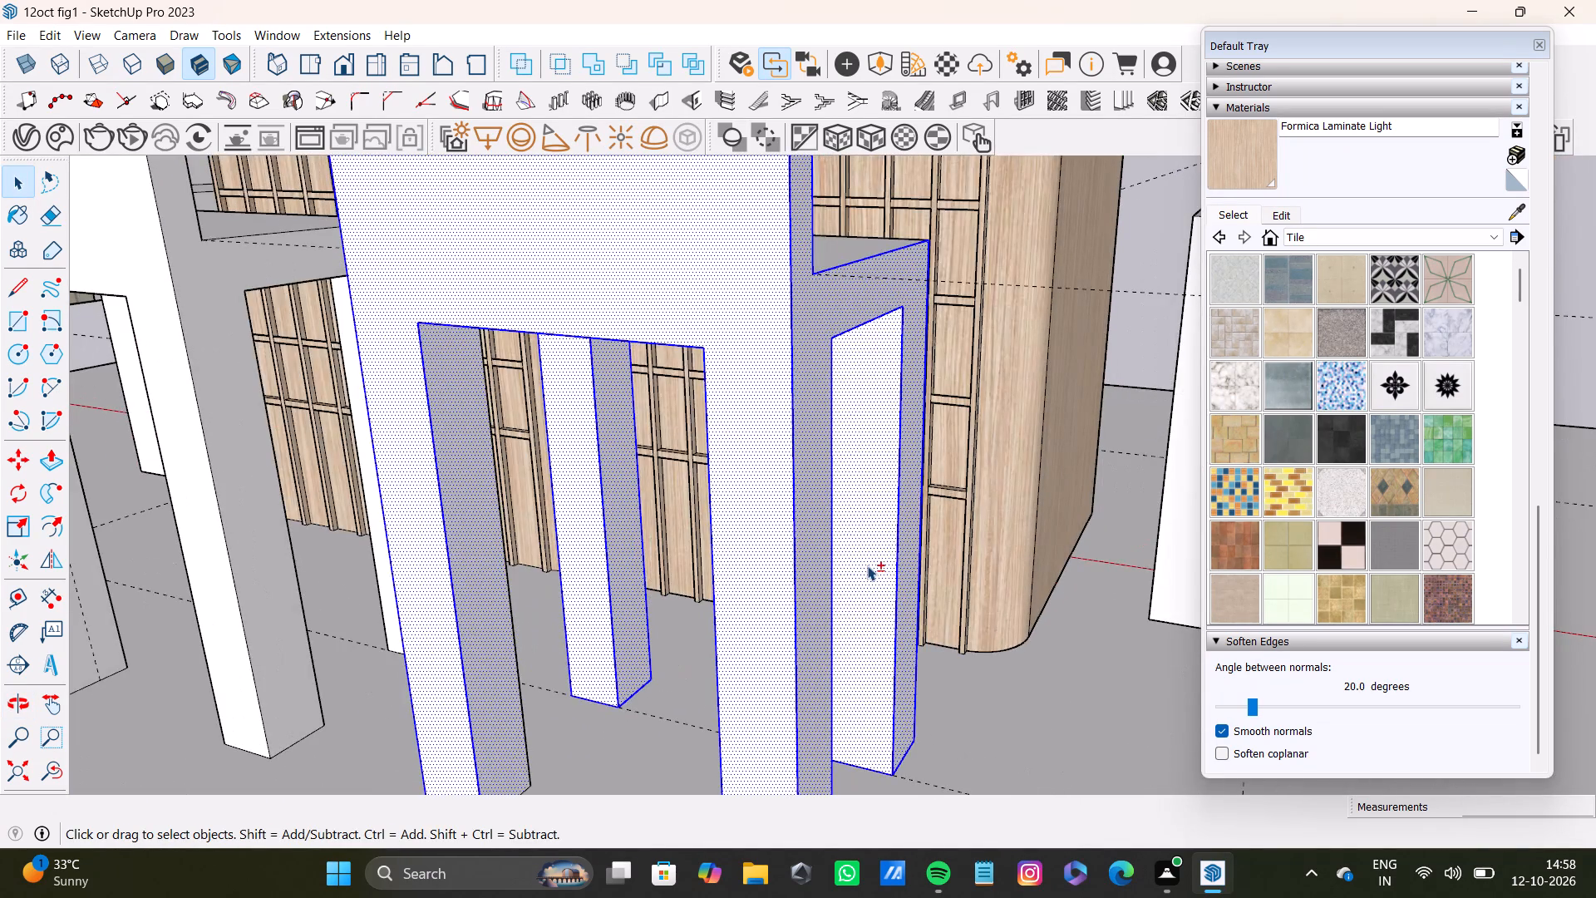
# Add the same chair's other side face and its remaining inner leg faces to the selection.
pyautogui.keyDown('shift'); pyautogui.scroll(-4, 867, 565); pyautogui.keyUp('shift')
pyautogui.moveTo(616, 640); pyautogui.dragTo(1048, 612, button='middle')
pyautogui.scroll(-3, 1032, 606)
pyautogui.keyDown('shift'); pyautogui.moveTo(1020, 590); pyautogui.dragTo(840, 612, button='middle'); pyautogui.keyUp('shift')
pyautogui.scroll(5, 899, 534)
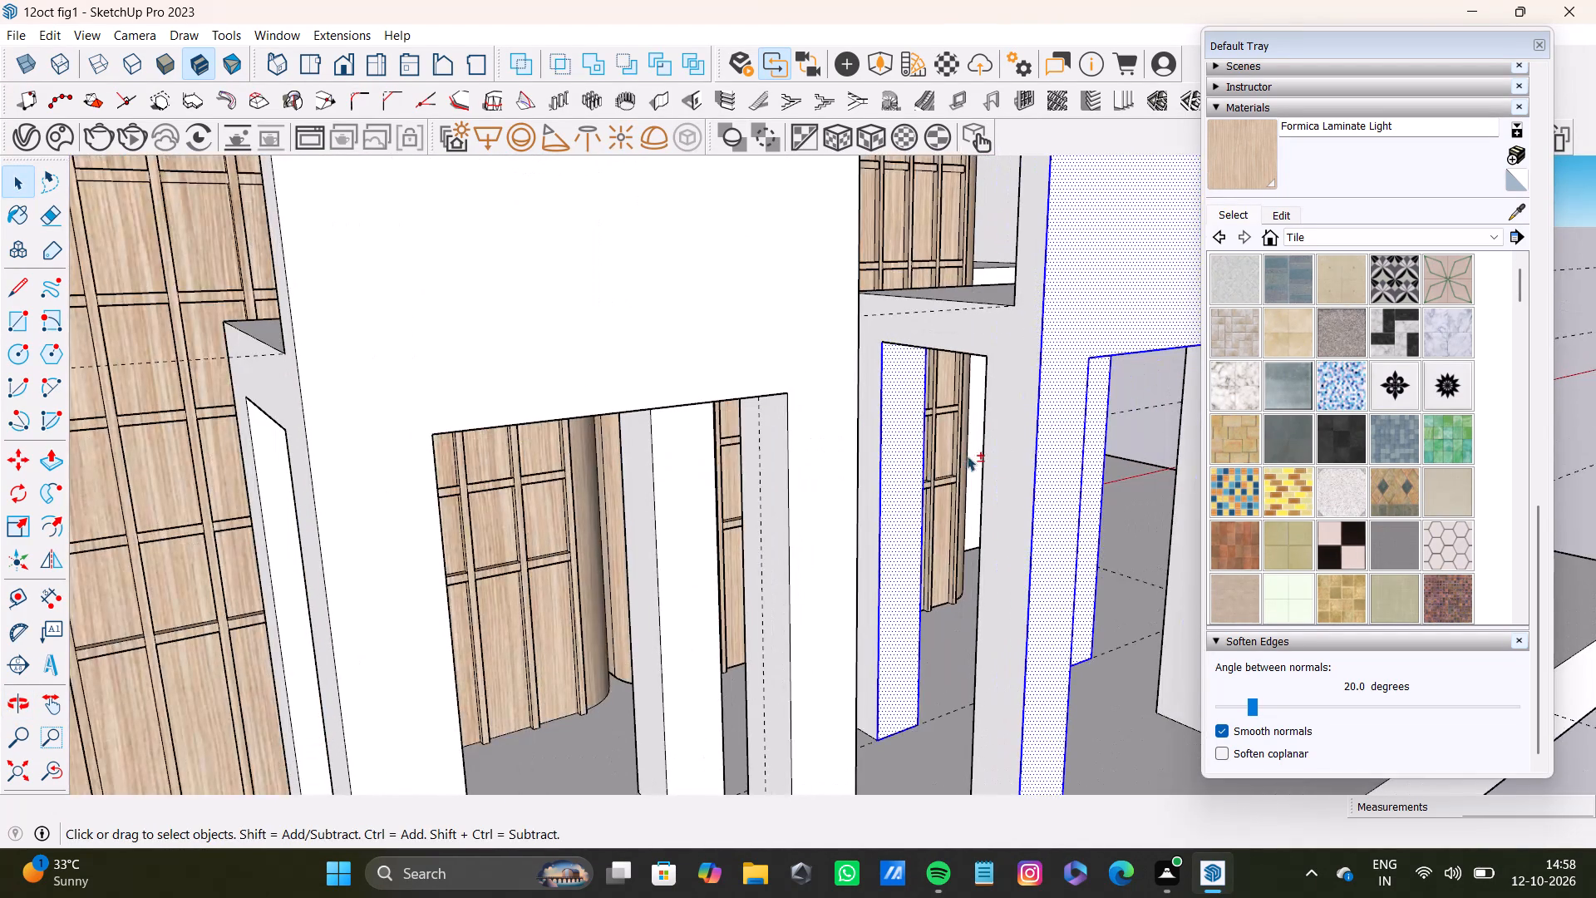
pyautogui.keyDown('shift'); pyautogui.doubleClick(1019, 458); pyautogui.keyUp('shift')
pyautogui.keyDown('shift'); pyautogui.scroll(-5, 1016, 459); pyautogui.keyUp('shift')
pyautogui.keyDown('shift'); pyautogui.moveTo(1057, 549); pyautogui.dragTo(888, 545, button='middle'); pyautogui.keyUp('shift')
pyautogui.keyDown('shift'); pyautogui.scroll(4, 912, 516); pyautogui.keyUp('shift')
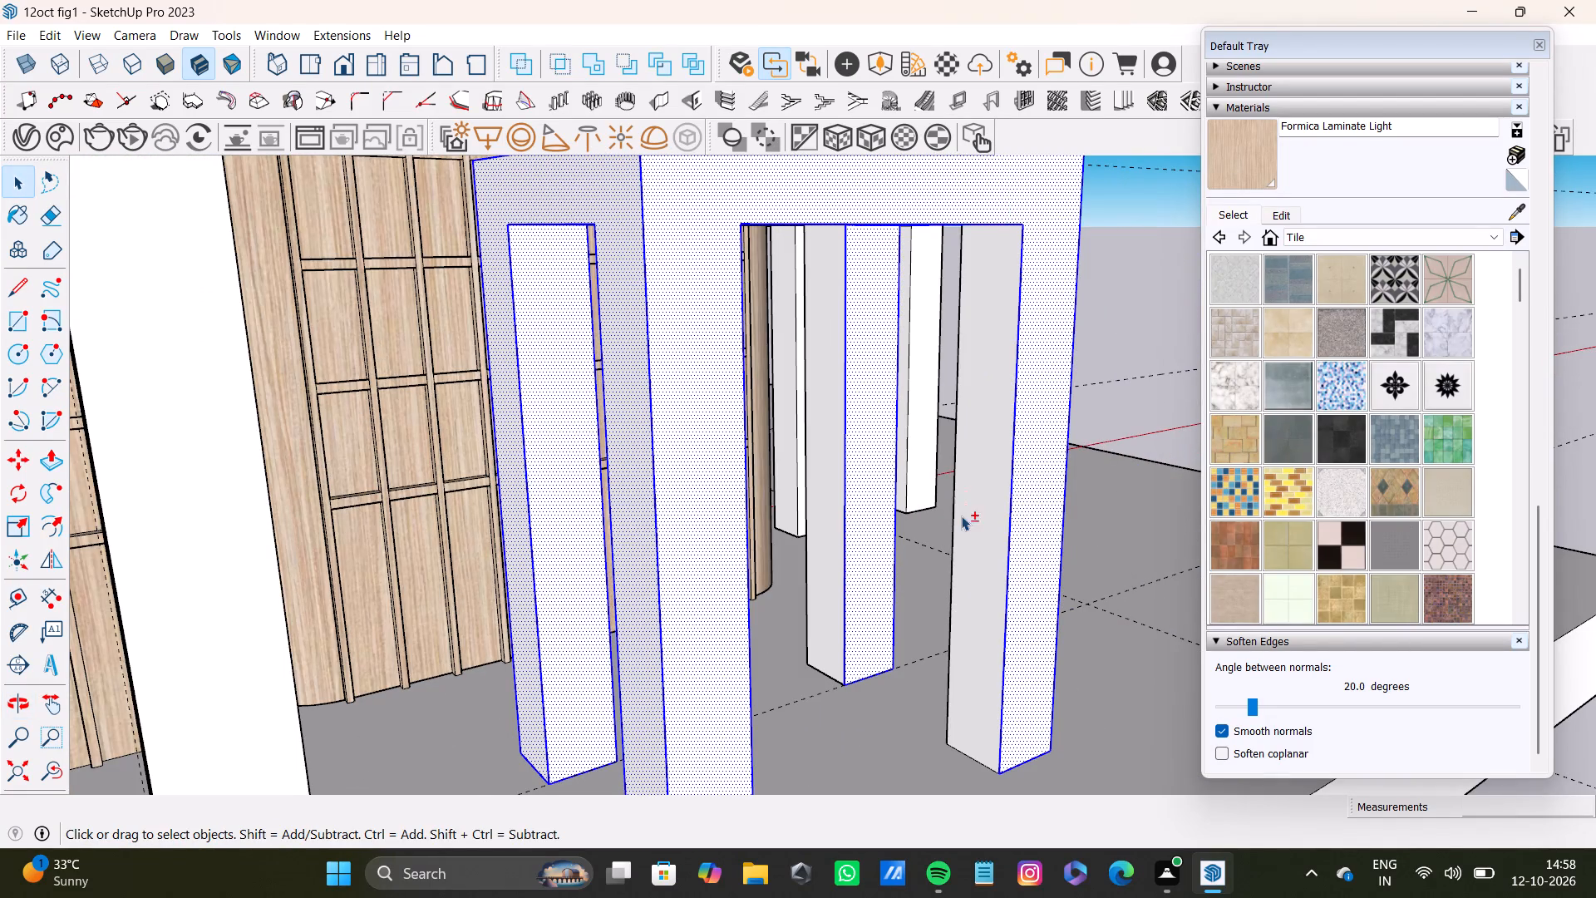
pyautogui.keyDown('shift'); pyautogui.doubleClick(968, 517); pyautogui.keyUp('shift')
pyautogui.keyDown('shift'); pyautogui.doubleClick(832, 491); pyautogui.keyUp('shift')
pyautogui.keyDown('shift'); pyautogui.scroll(-10, 831, 491); pyautogui.keyUp('shift')
pyautogui.moveTo(820, 507); pyautogui.dragTo(825, 506, button='middle')
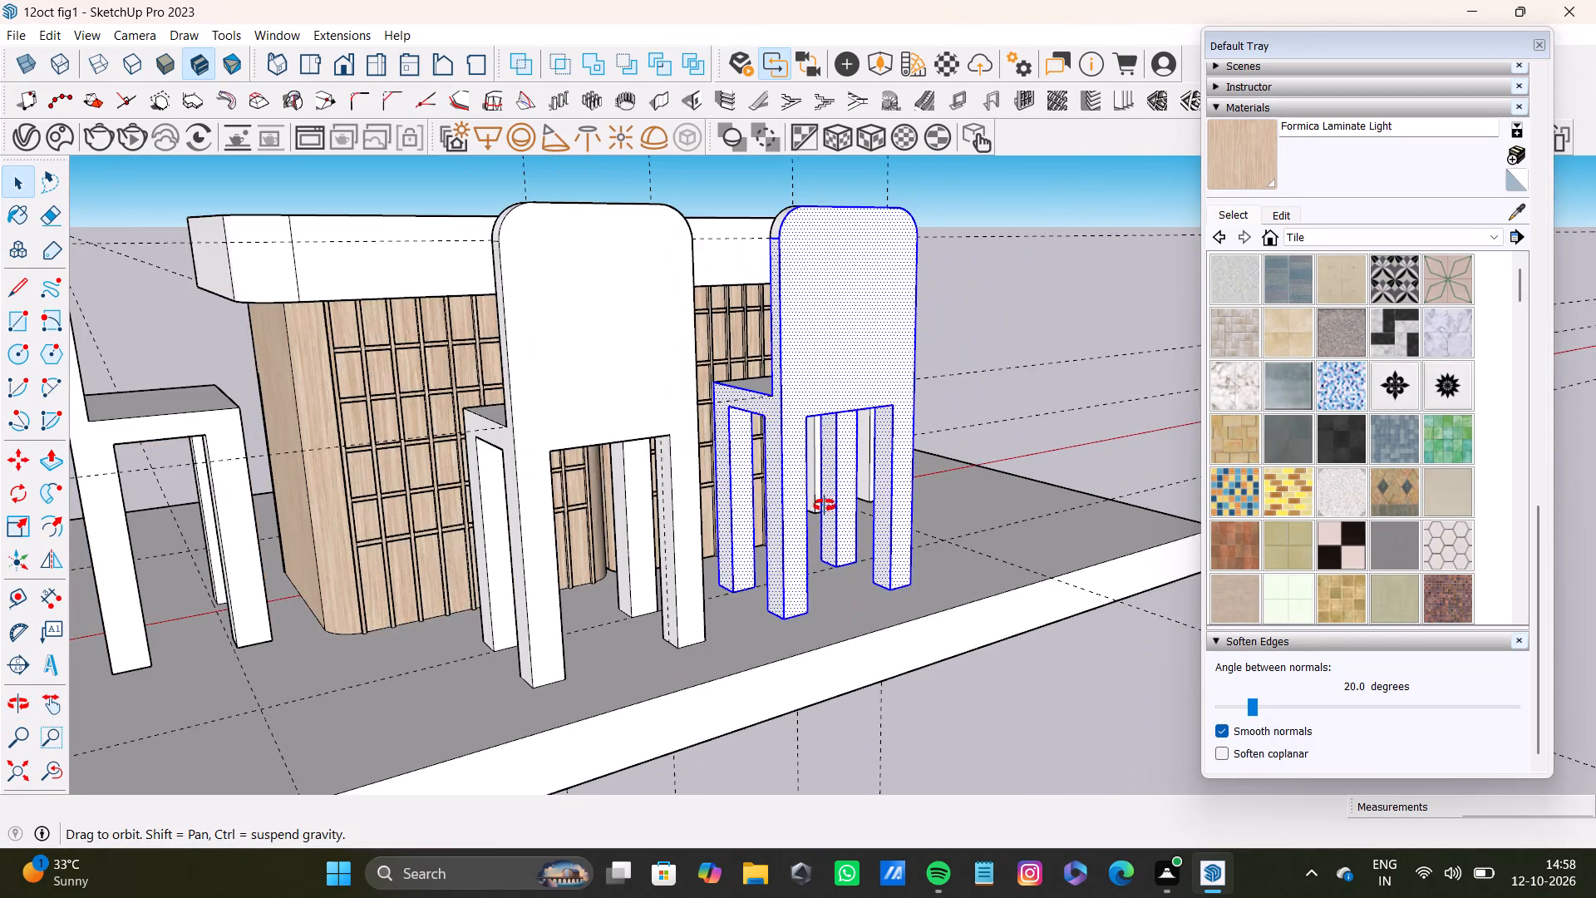
# Add the chair's seat and the flat top of its backrest to the selection.
pyautogui.moveTo(825, 506); pyautogui.dragTo(904, 795, button='middle')
pyautogui.scroll(3, 840, 575)
pyautogui.moveTo(838, 559); pyautogui.dragTo(1020, 590, button='middle')
pyautogui.scroll(2, 793, 428)
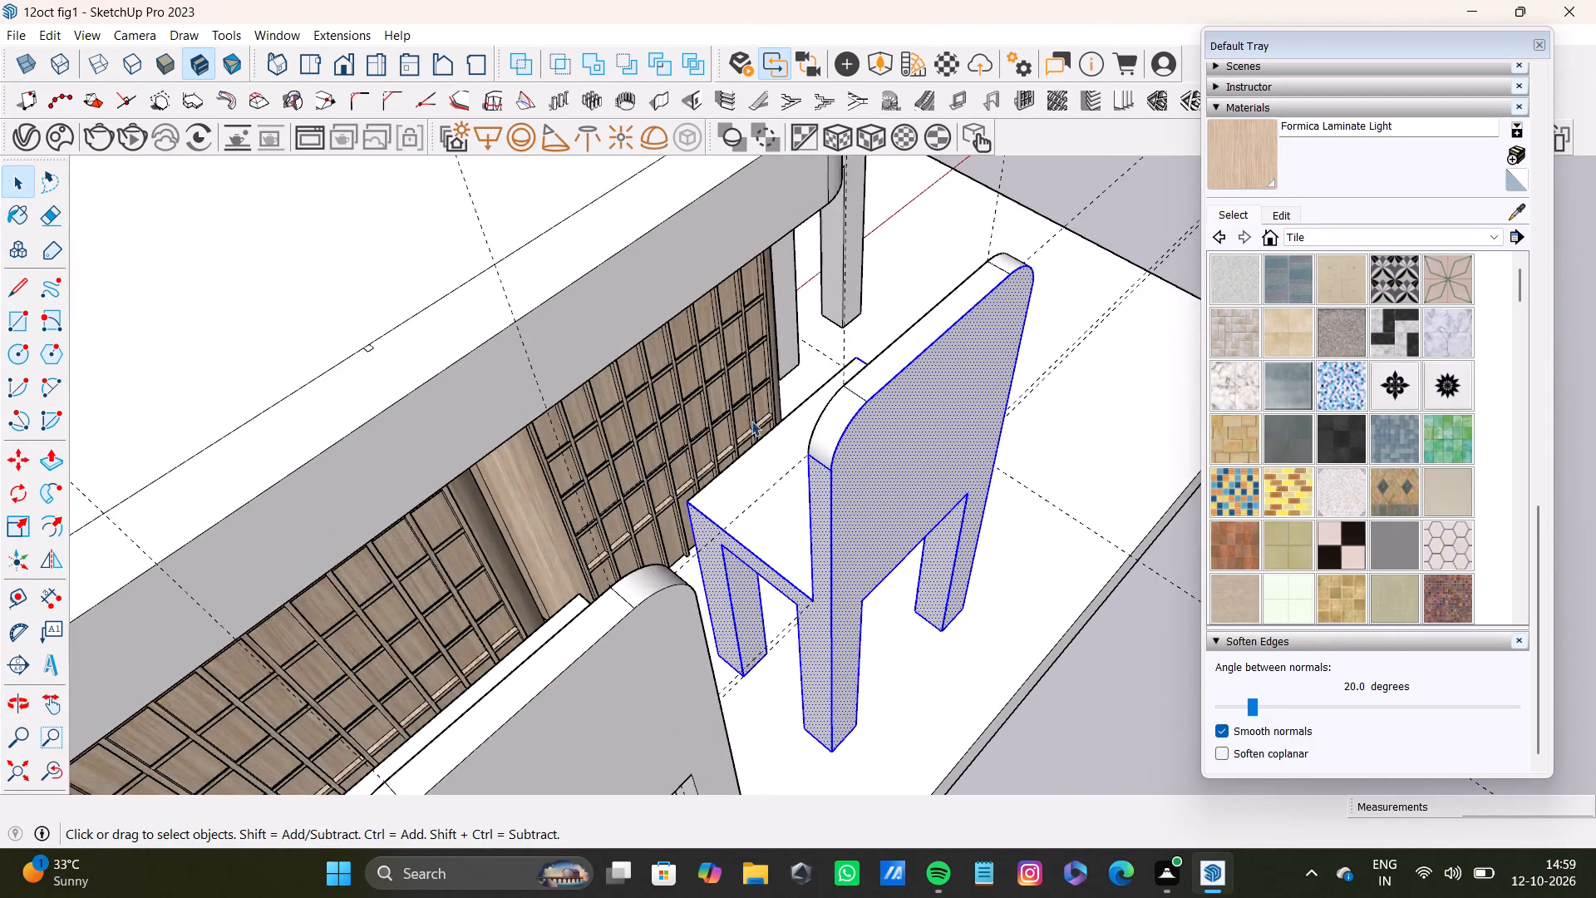
pyautogui.moveTo(751, 421); pyautogui.dragTo(1037, 501, button='middle')
pyautogui.keyDown('shift'); pyautogui.scroll(5, 903, 502); pyautogui.keyUp('shift')
pyautogui.keyDown('shift'); pyautogui.doubleClick(897, 502); pyautogui.keyUp('shift')
pyautogui.keyDown('shift'); pyautogui.scroll(-9, 897, 502); pyautogui.keyUp('shift')
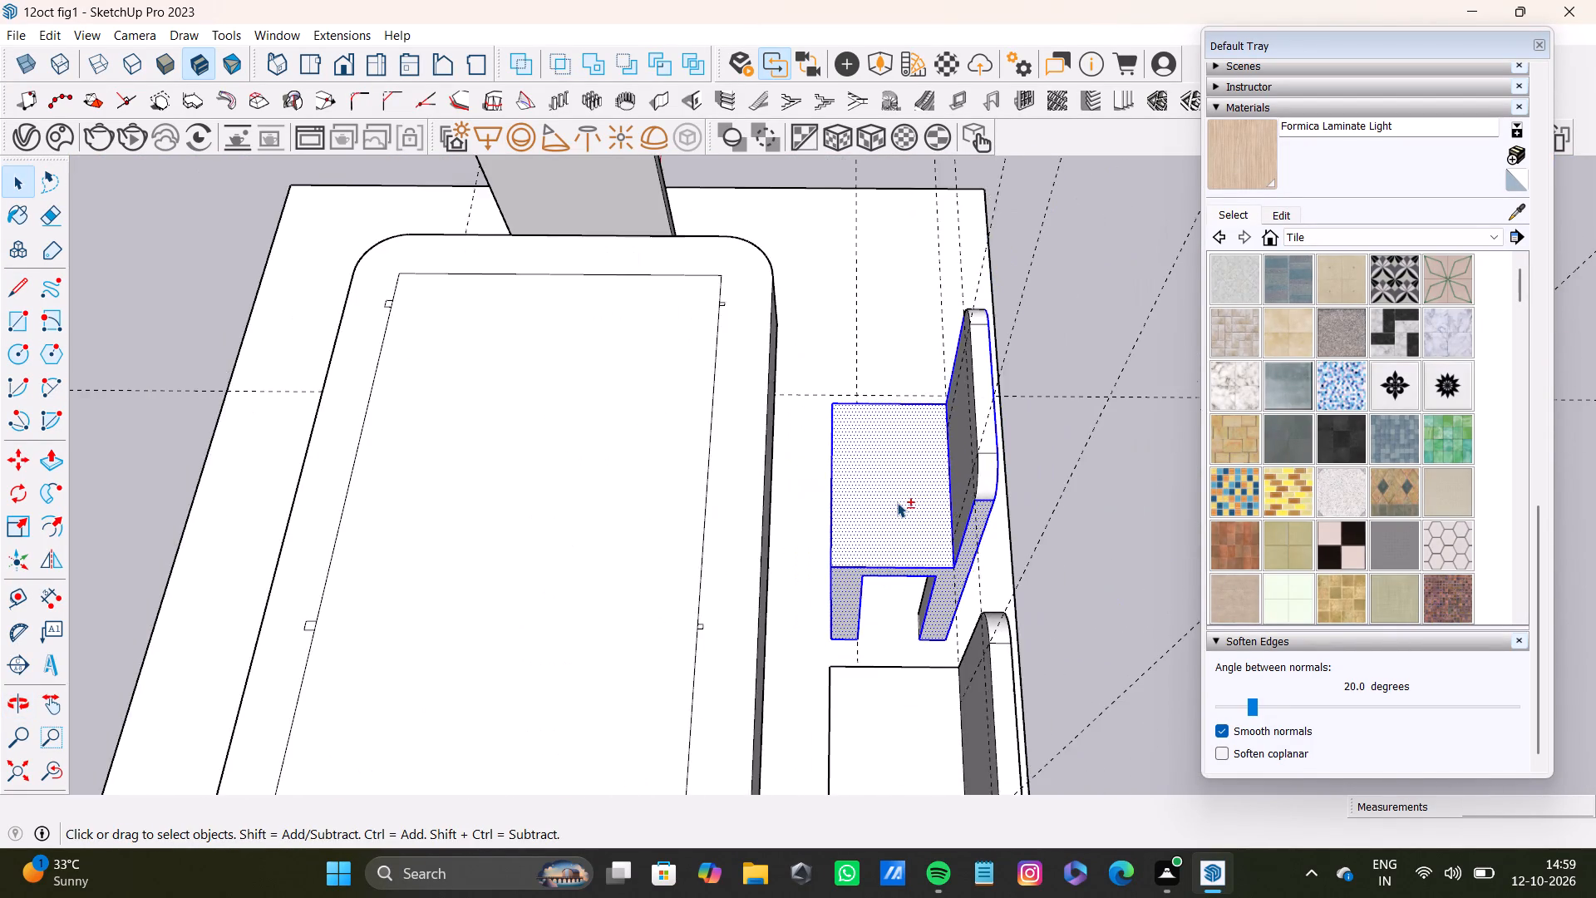
pyautogui.keyDown('shift'); pyautogui.moveTo(899, 530); pyautogui.dragTo(996, 515, button='middle'); pyautogui.keyUp('shift')
pyautogui.keyDown('shift'); pyautogui.scroll(7, 975, 412); pyautogui.keyUp('shift')
pyautogui.keyDown('shift'); pyautogui.moveTo(1029, 392); pyautogui.dragTo(1021, 392); pyautogui.keyUp('shift')
pyautogui.keyDown('shift'); pyautogui.click(1017, 392); pyautogui.keyUp('shift')
pyautogui.keyDown('shift'); pyautogui.doubleClick(1027, 447); pyautogui.keyUp('shift')
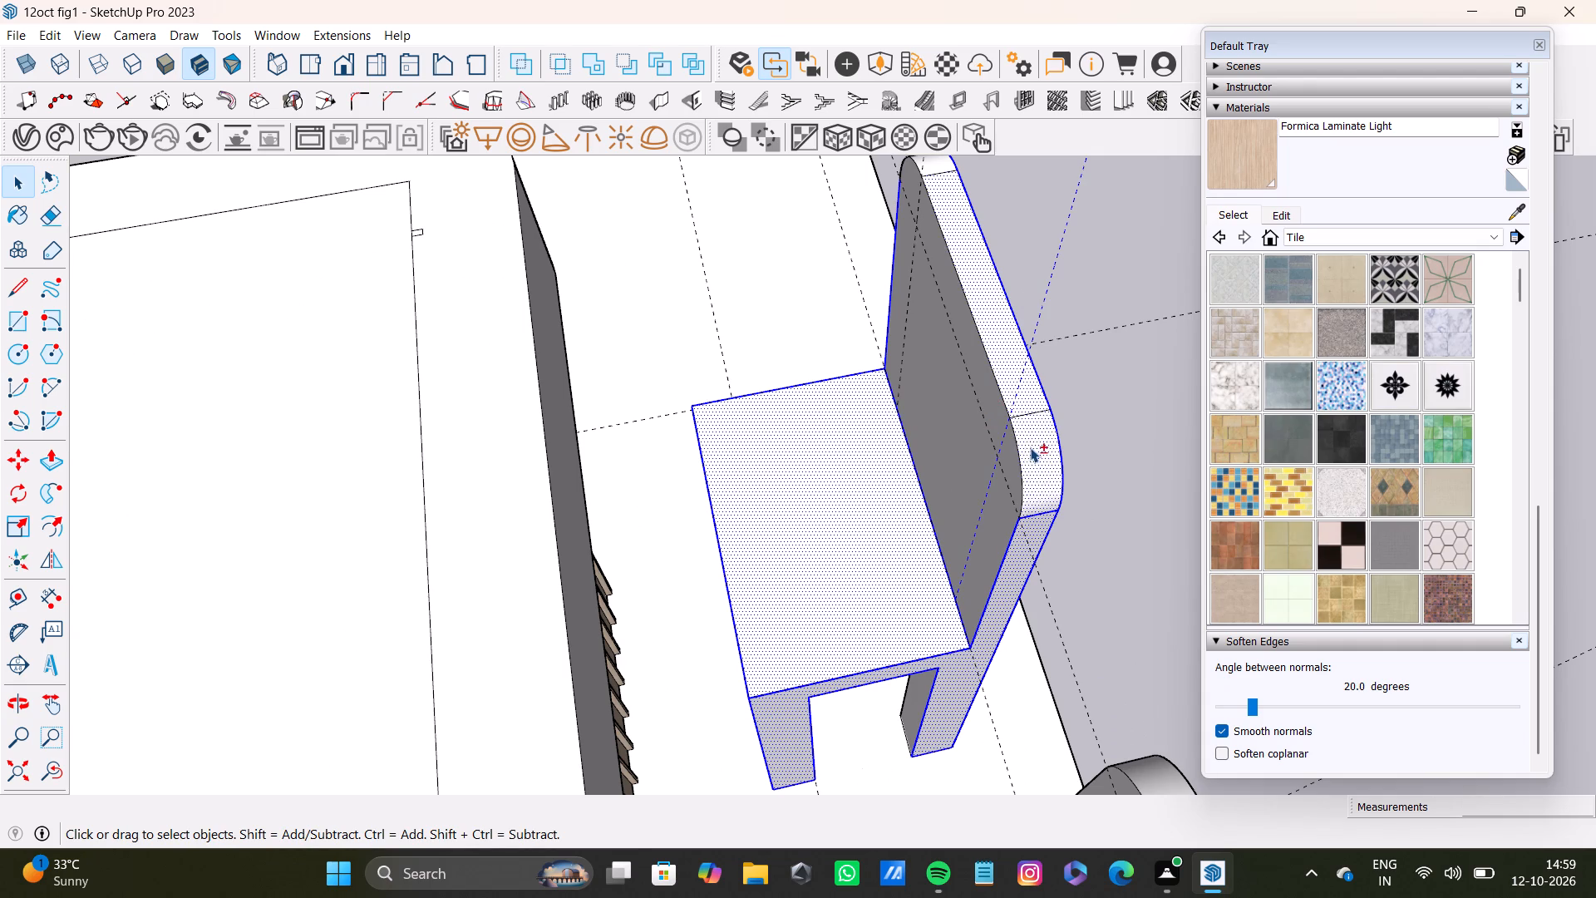
pyautogui.keyDown('shift'); pyautogui.doubleClick(989, 418); pyautogui.keyUp('shift')
# Add the backrest's rear face and both rounded top corners of this chair to the selection.
pyautogui.scroll(-4, 983, 412)
pyautogui.moveTo(995, 431); pyautogui.dragTo(588, 414, button='middle')
pyautogui.scroll(4, 993, 467)
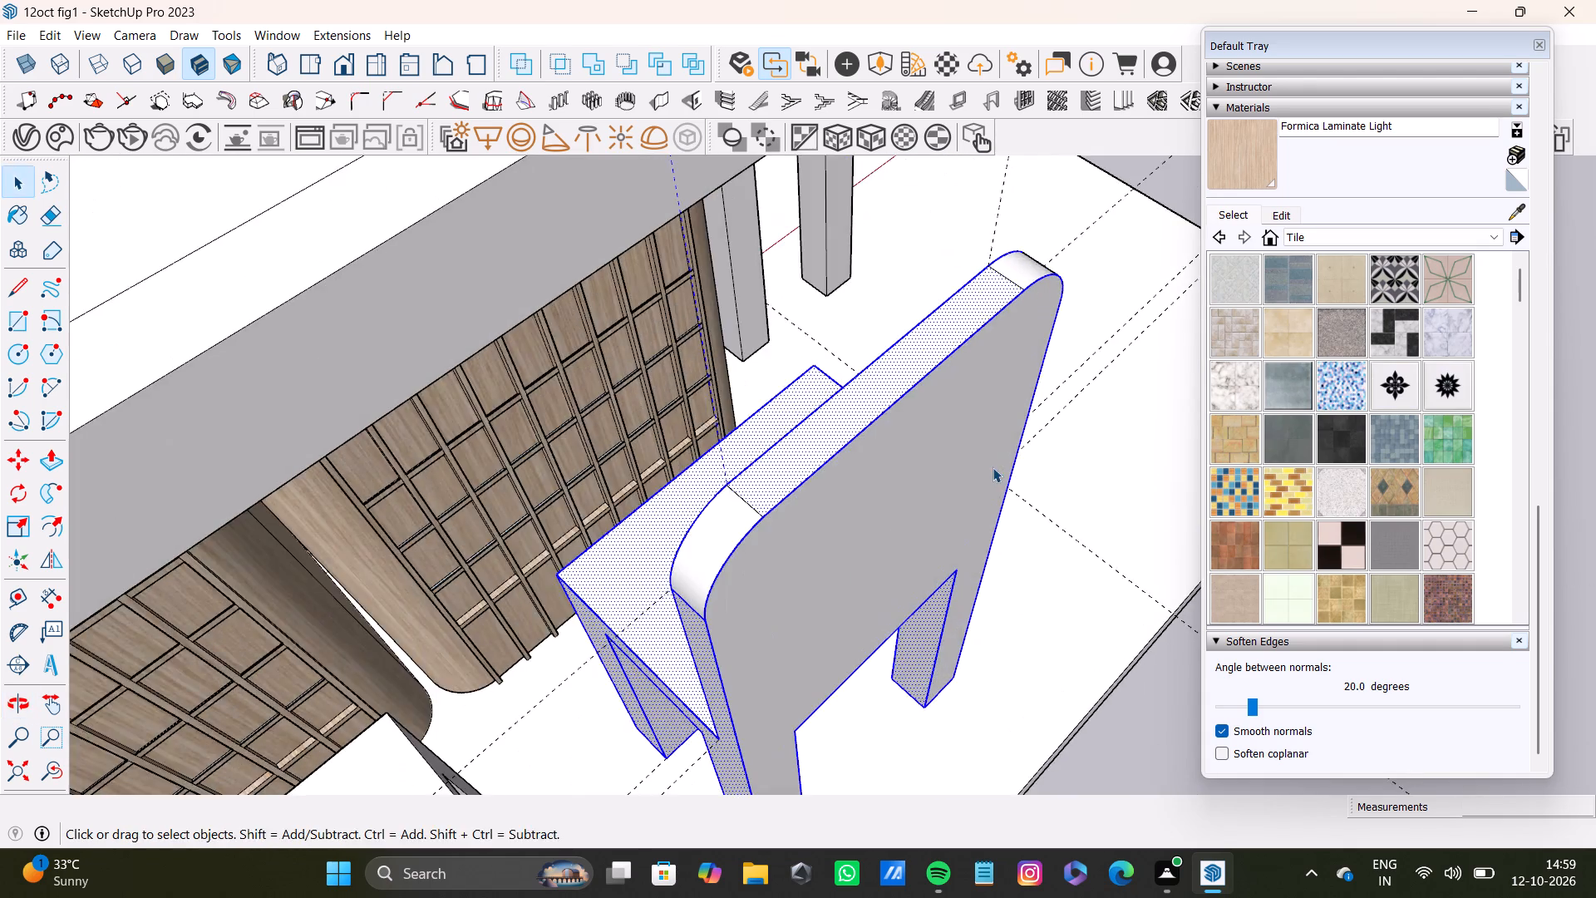
pyautogui.moveTo(993, 467); pyautogui.dragTo(802, 466, button='middle')
pyautogui.keyDown('shift'); pyautogui.doubleClick(781, 465); pyautogui.keyUp('shift')
pyautogui.keyDown('shift'); pyautogui.moveTo(997, 463); pyautogui.dragTo(885, 552, button='middle'); pyautogui.keyUp('shift')
pyautogui.keyDown('shift'); pyautogui.scroll(3, 758, 511); pyautogui.keyUp('shift')
pyautogui.keyDown('shift'); pyautogui.doubleClick(755, 546); pyautogui.keyUp('shift')
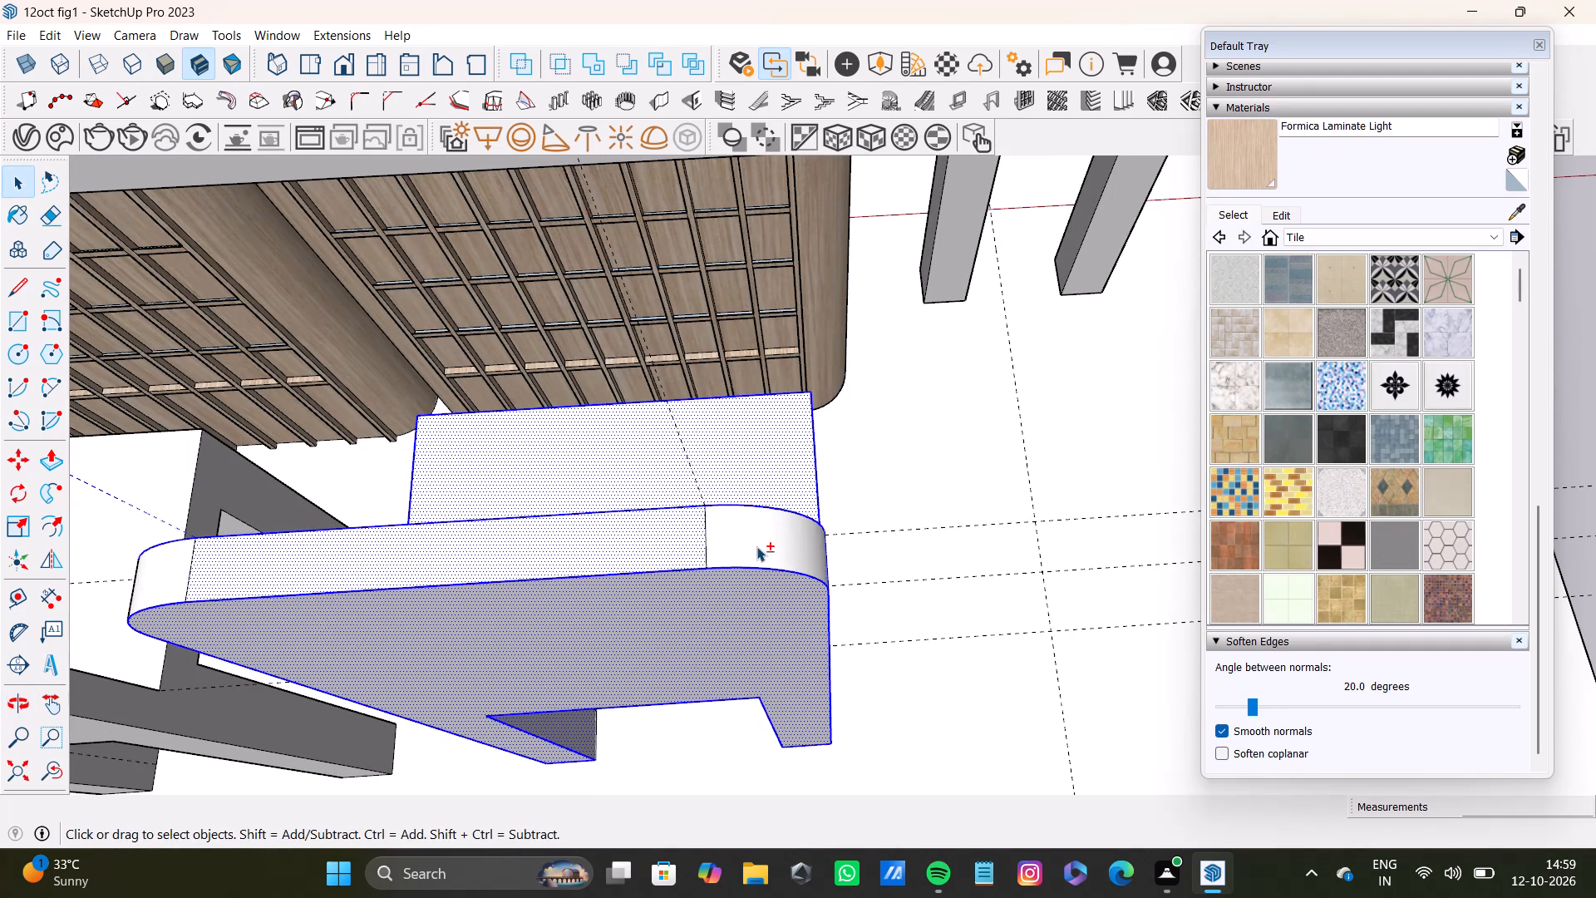
pyautogui.keyDown('shift'); pyautogui.doubleClick(174, 587); pyautogui.keyUp('shift')
pyautogui.keyDown('shift'); pyautogui.scroll(-4, 199, 580); pyautogui.keyUp('shift')
pyautogui.moveTo(294, 619); pyautogui.dragTo(544, 397, button='middle')
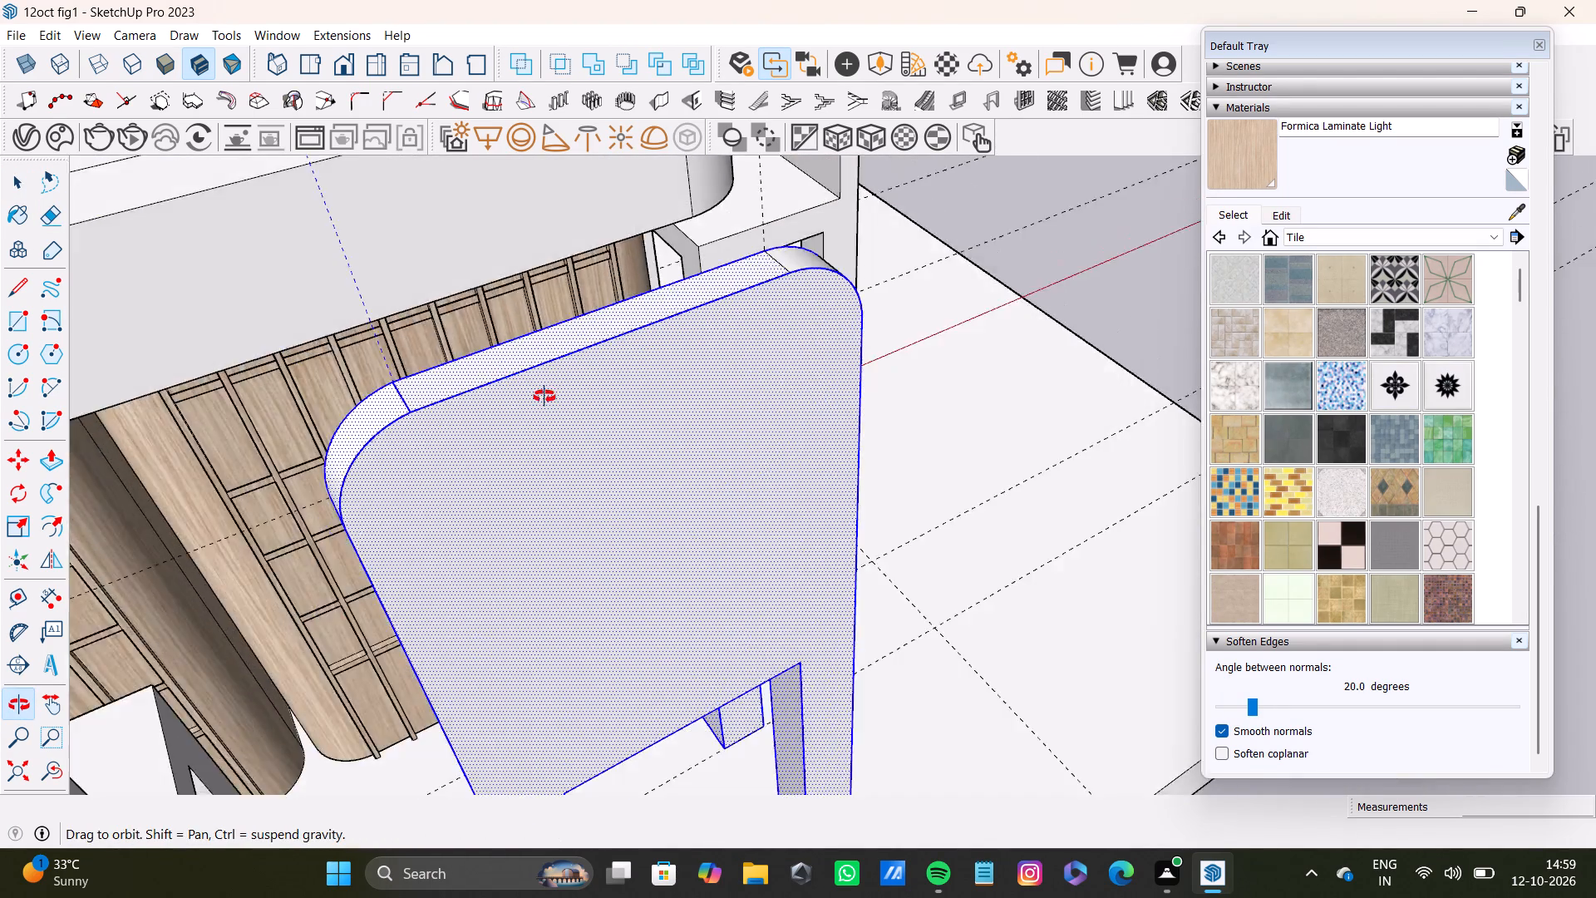
pyautogui.moveTo(544, 397); pyautogui.dragTo(547, 373, button='middle')
# Add the backrest rear and outer side face of the other long-side chair to the selection.
pyautogui.scroll(-8, 460, 428)
pyautogui.keyDown('shift'); pyautogui.moveTo(470, 491); pyautogui.dragTo(702, 355, button='middle'); pyautogui.keyUp('shift')
pyautogui.scroll(-8, 624, 482)
pyautogui.moveTo(664, 591); pyautogui.dragTo(912, 592, button='middle')
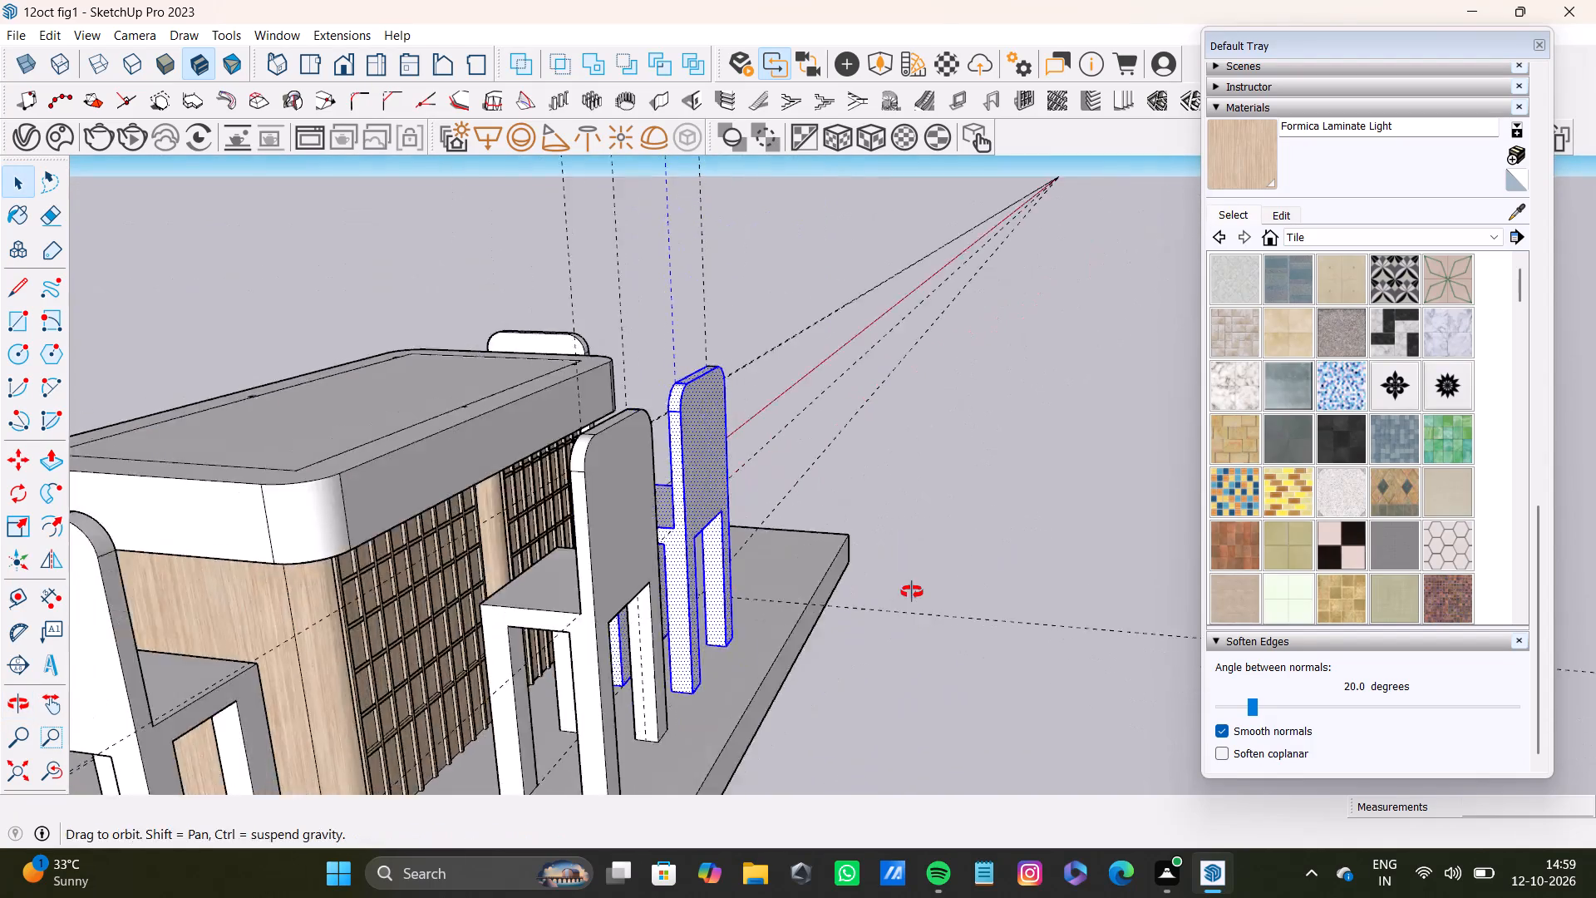
pyautogui.moveTo(912, 592); pyautogui.dragTo(486, 685, button='middle')
pyautogui.moveTo(685, 589); pyautogui.dragTo(653, 599, button='middle')
pyautogui.keyDown('shift'); pyautogui.scroll(3, 488, 499); pyautogui.keyUp('shift')
pyautogui.keyDown('shift'); pyautogui.doubleClick(508, 490); pyautogui.keyUp('shift')
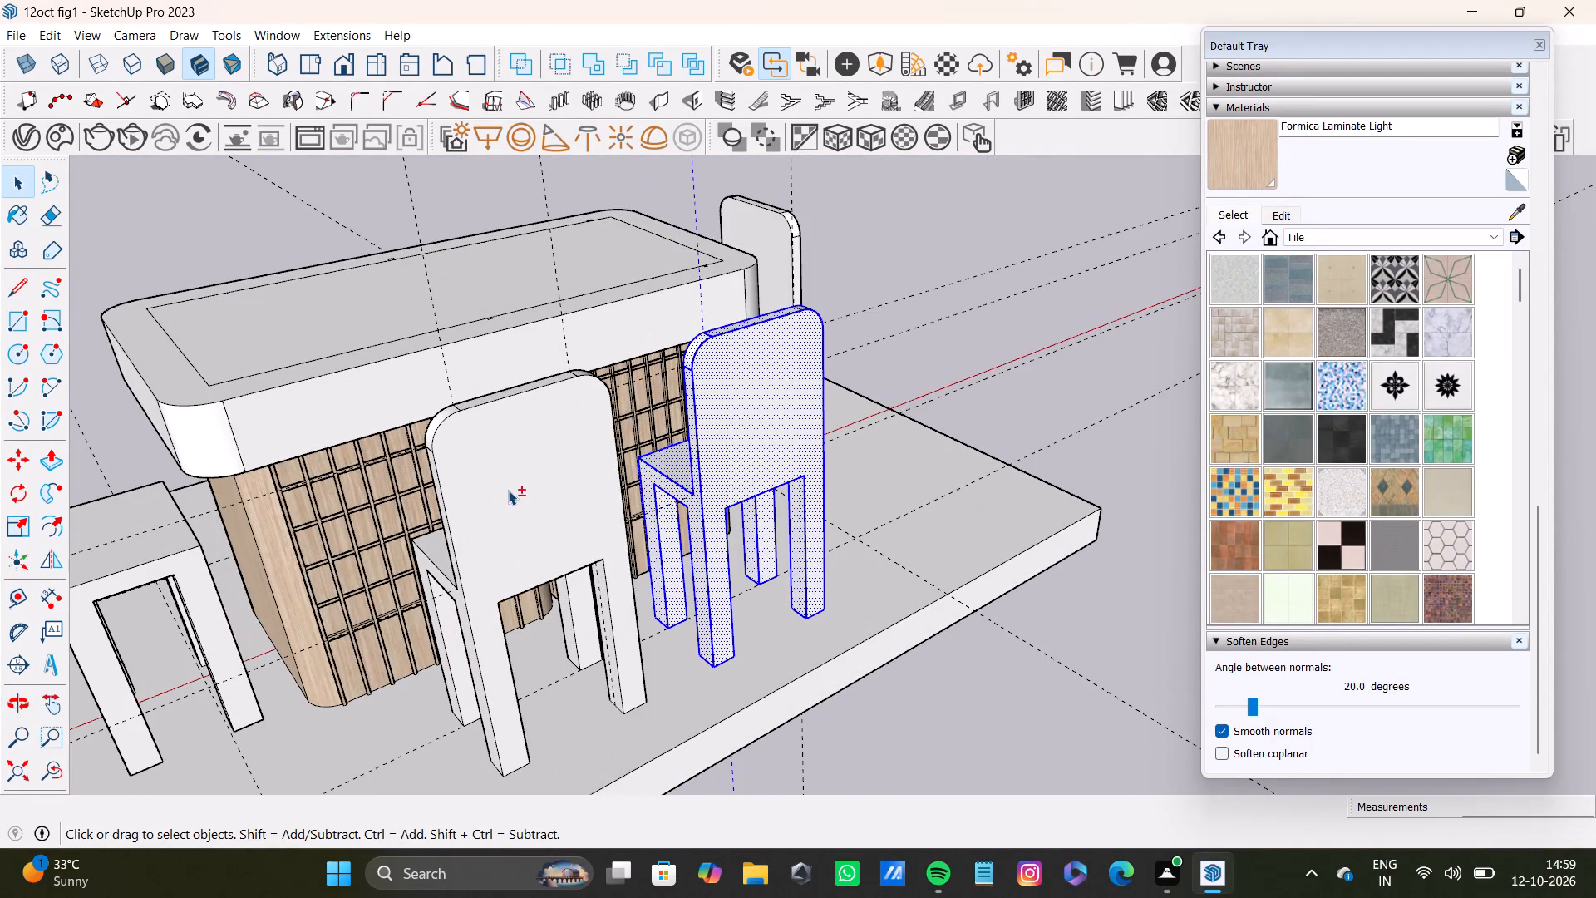
pyautogui.keyDown('shift'); pyautogui.scroll(9, 425, 506); pyautogui.keyUp('shift')
pyautogui.keyDown('shift'); pyautogui.doubleClick(518, 713); pyautogui.keyUp('shift')
pyautogui.keyDown('shift'); pyautogui.scroll(-5, 520, 703); pyautogui.keyUp('shift')
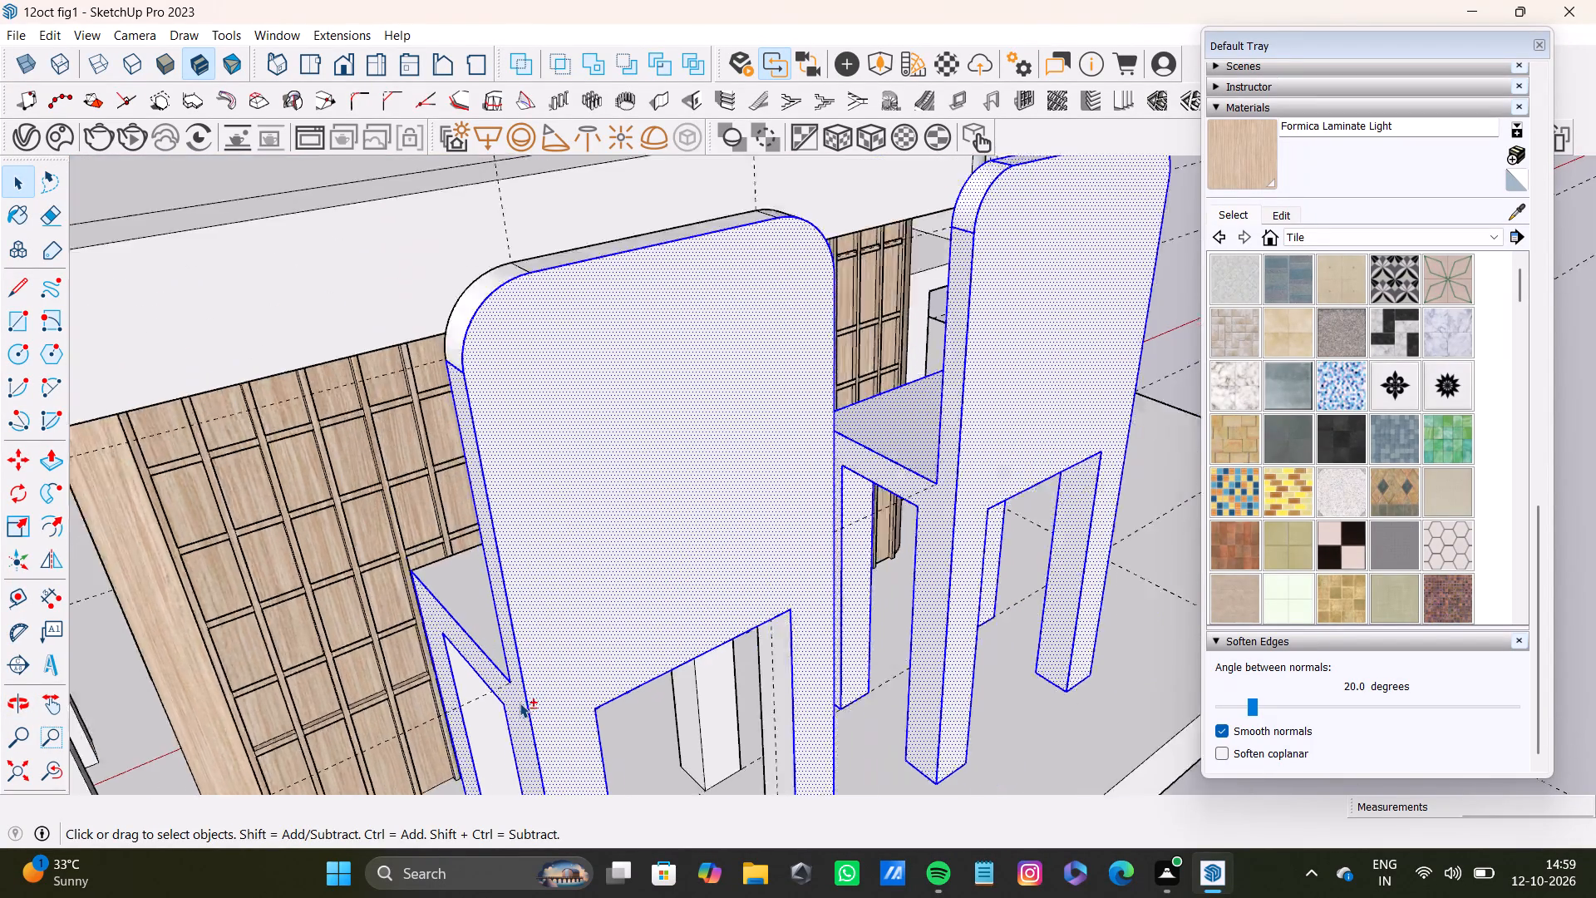
# Add the second chair's rounded backrest corners, flat backrest top, other side face and seat to the selection.
pyautogui.keyDown('shift'); pyautogui.moveTo(520, 703); pyautogui.dragTo(651, 798, button='middle'); pyautogui.keyUp('shift')
pyautogui.moveTo(712, 570); pyautogui.dragTo(675, 689, button='middle')
pyautogui.keyDown('shift'); pyautogui.scroll(3, 663, 653); pyautogui.keyUp('shift')
pyautogui.keyDown('shift'); pyautogui.doubleClick(584, 686); pyautogui.keyUp('shift')
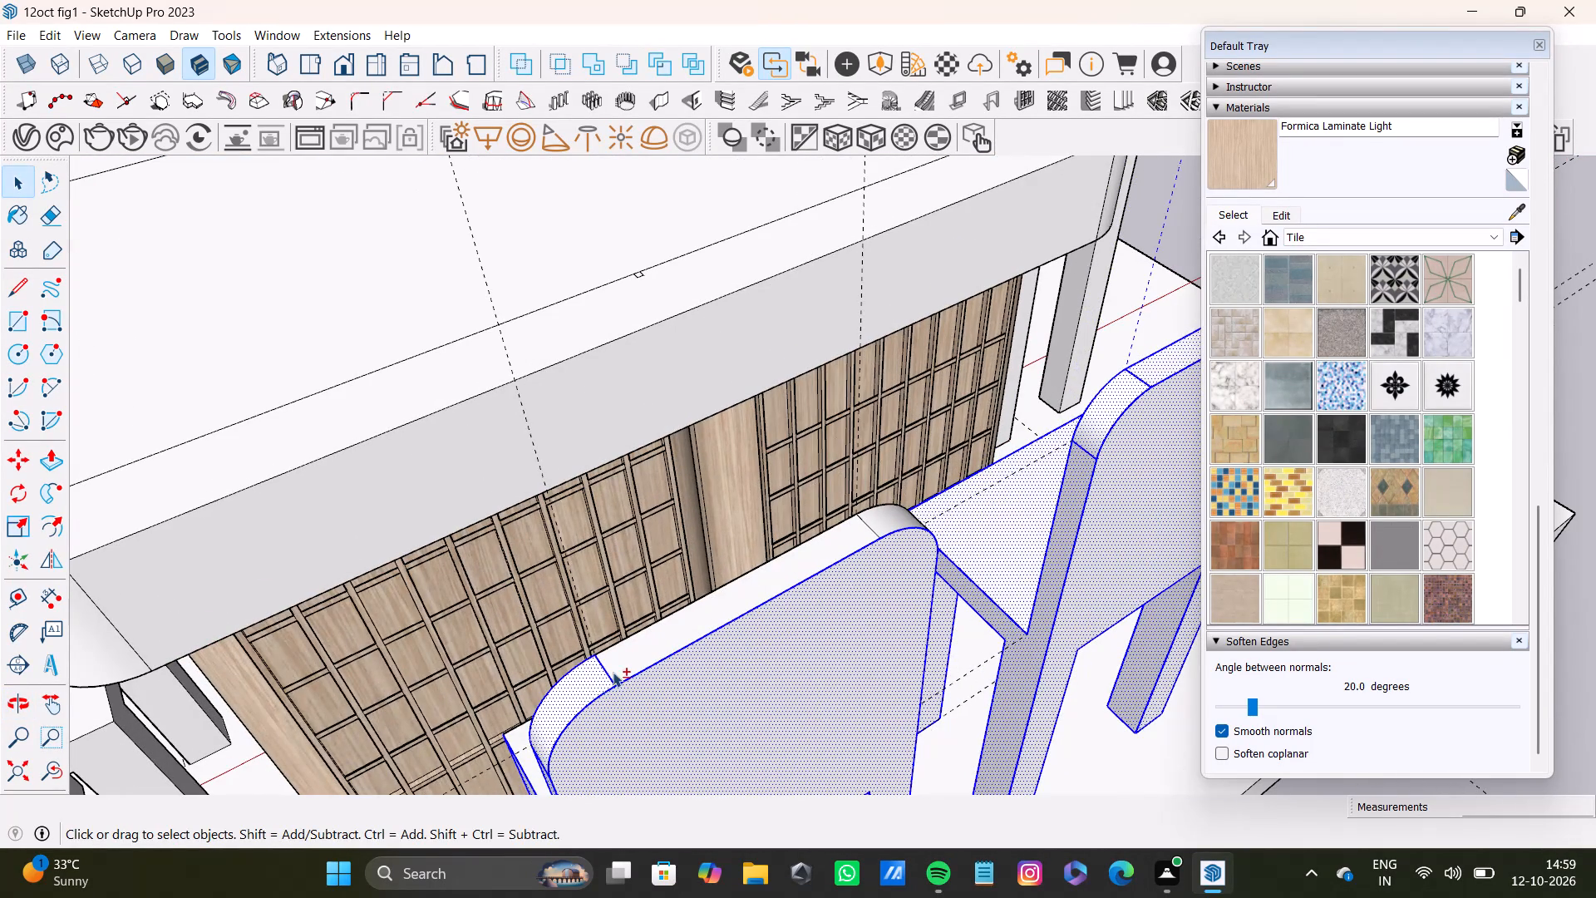
pyautogui.keyDown('shift'); pyautogui.doubleClick(653, 646); pyautogui.keyUp('shift')
pyautogui.moveTo(944, 641); pyautogui.dragTo(692, 738, button='middle')
pyautogui.keyDown('shift'); pyautogui.scroll(3, 583, 657); pyautogui.keyUp('shift')
pyautogui.keyDown('shift'); pyautogui.doubleClick(500, 645); pyautogui.keyUp('shift')
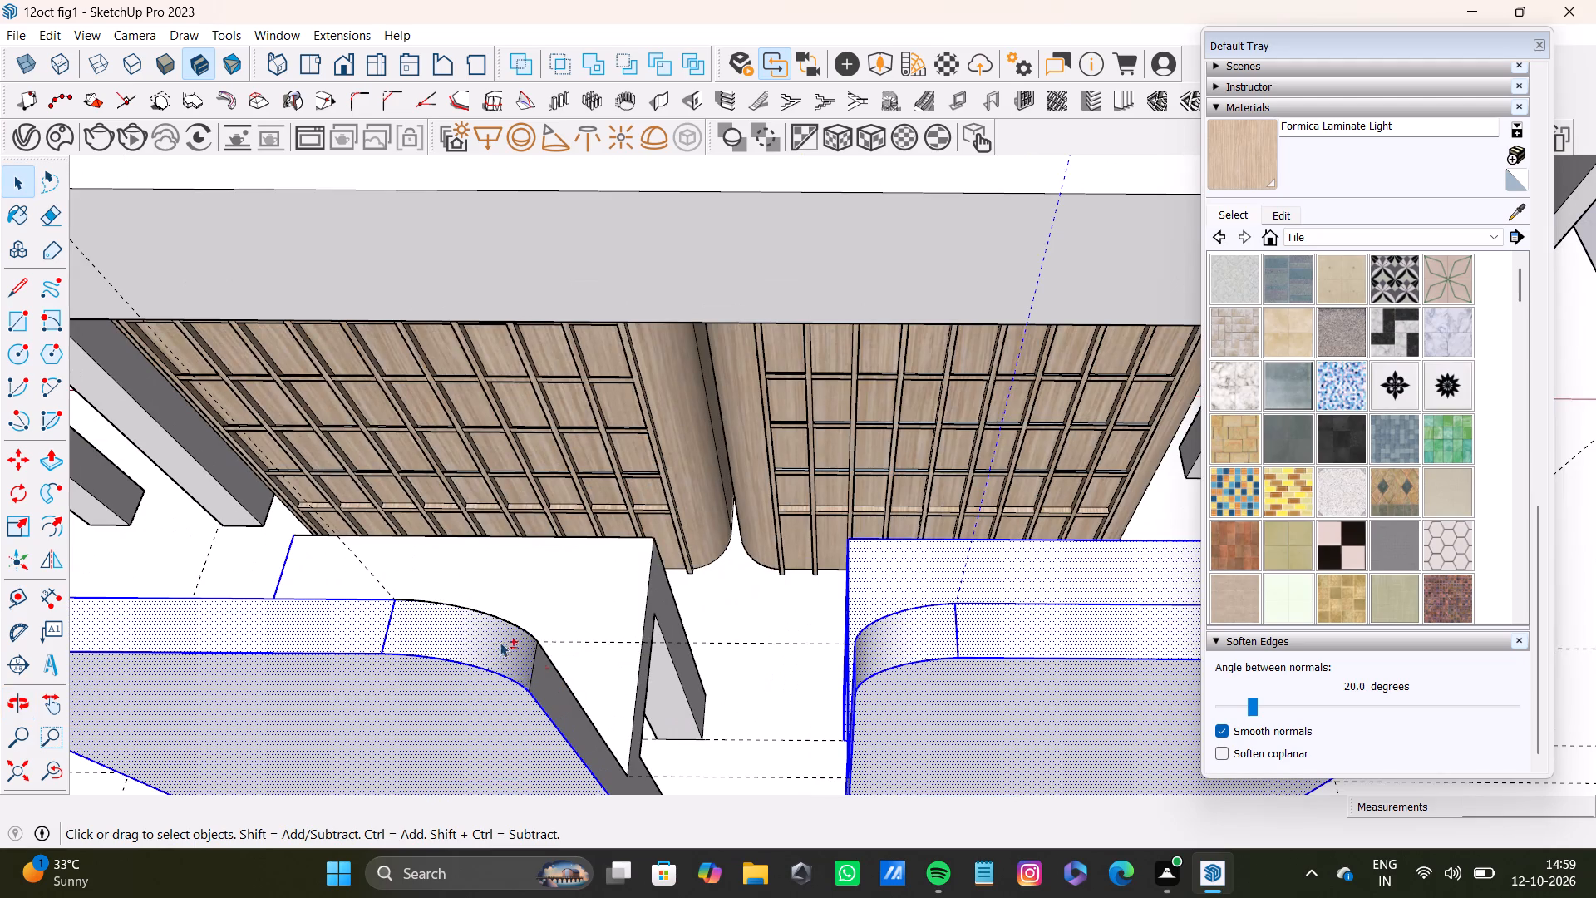
pyautogui.keyDown('shift'); pyautogui.doubleClick(565, 708); pyautogui.keyUp('shift')
pyautogui.keyDown('shift'); pyautogui.doubleClick(598, 651); pyautogui.keyUp('shift')
# Add the inner leg faces and the untouched front-leg faces of the first long-side chair to the selection.
pyautogui.keyDown('shift'); pyautogui.scroll(-4, 598, 651); pyautogui.keyUp('shift')
pyautogui.moveTo(623, 704); pyautogui.dragTo(599, 485, button='middle')
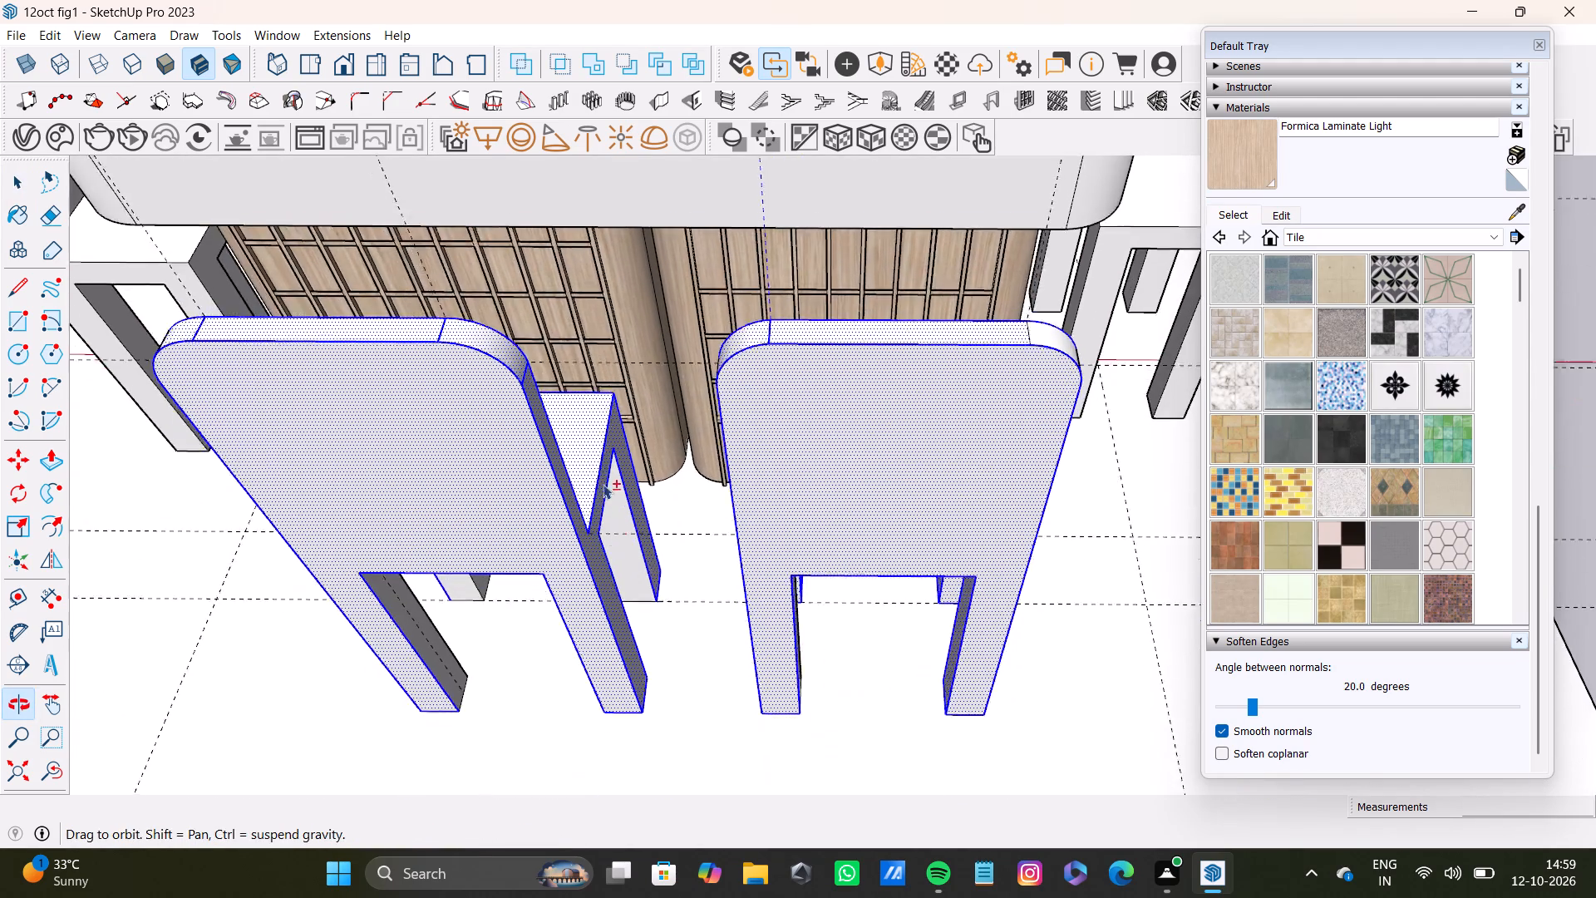
pyautogui.keyDown('shift'); pyautogui.scroll(3, 610, 534); pyautogui.keyUp('shift')
pyautogui.keyDown('shift'); pyautogui.doubleClick(632, 539); pyautogui.keyUp('shift')
pyautogui.keyDown('shift'); pyautogui.scroll(-4, 630, 542); pyautogui.keyUp('shift')
pyautogui.keyDown('shift'); pyautogui.moveTo(601, 676); pyautogui.dragTo(643, 479, button='middle'); pyautogui.keyUp('shift')
pyautogui.scroll(4, 628, 498)
pyautogui.moveTo(628, 498); pyautogui.dragTo(574, 511, button='middle')
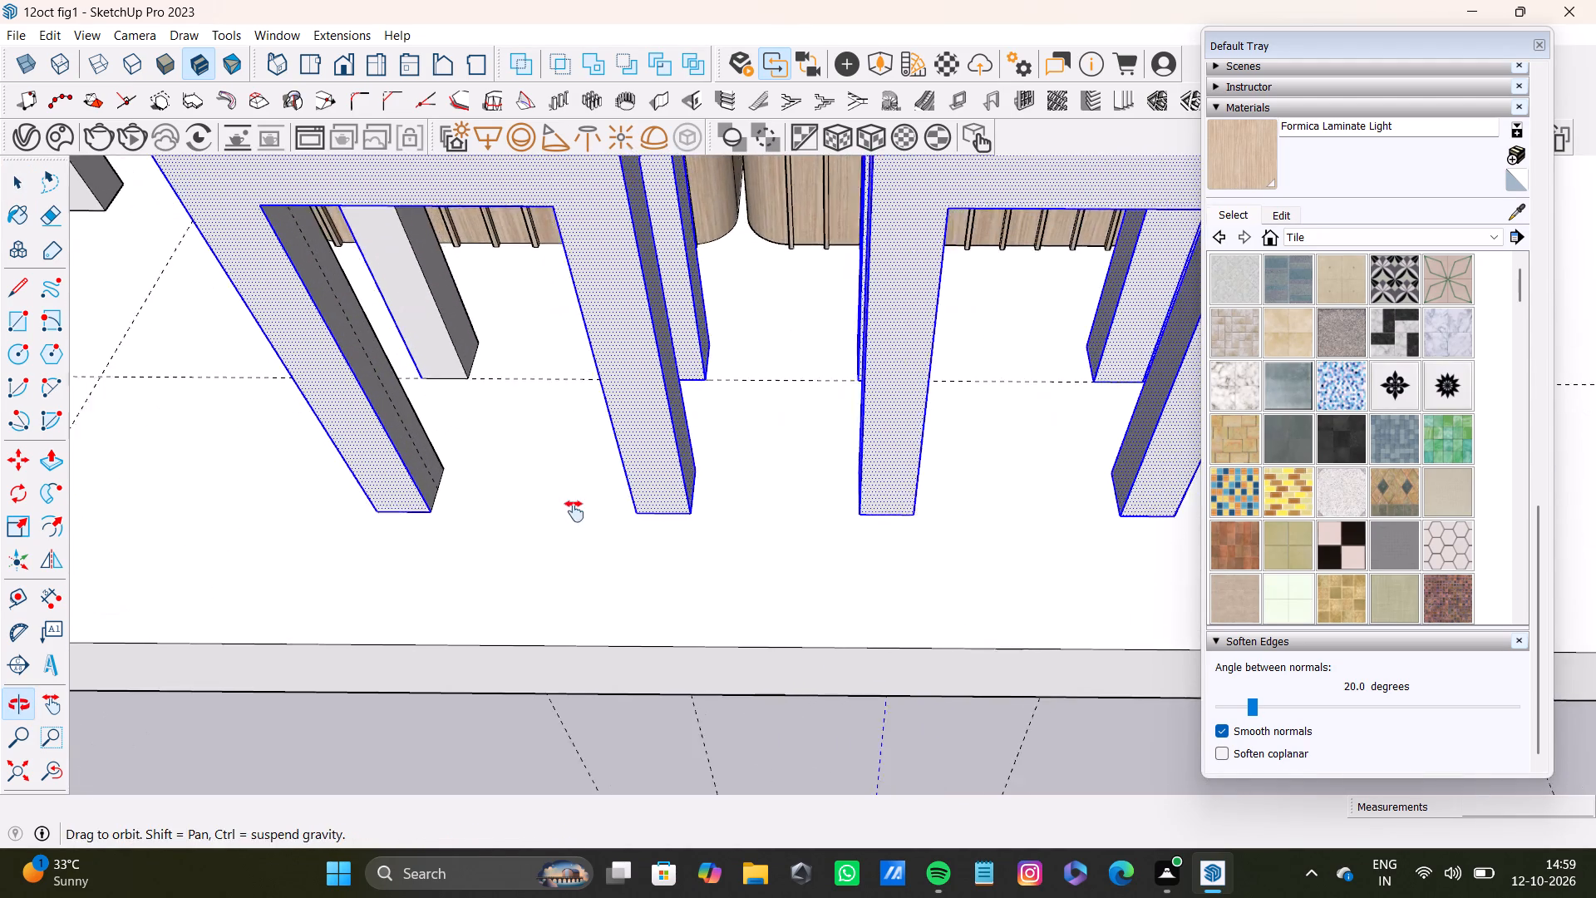
pyautogui.moveTo(574, 511); pyautogui.dragTo(569, 515, button='middle')
pyautogui.keyDown('shift'); pyautogui.scroll(6, 352, 432); pyautogui.keyUp('shift')
pyautogui.keyDown('shift'); pyautogui.doubleClick(346, 437); pyautogui.keyUp('shift')
pyautogui.keyDown('shift'); pyautogui.doubleClick(411, 278); pyautogui.keyUp('shift')
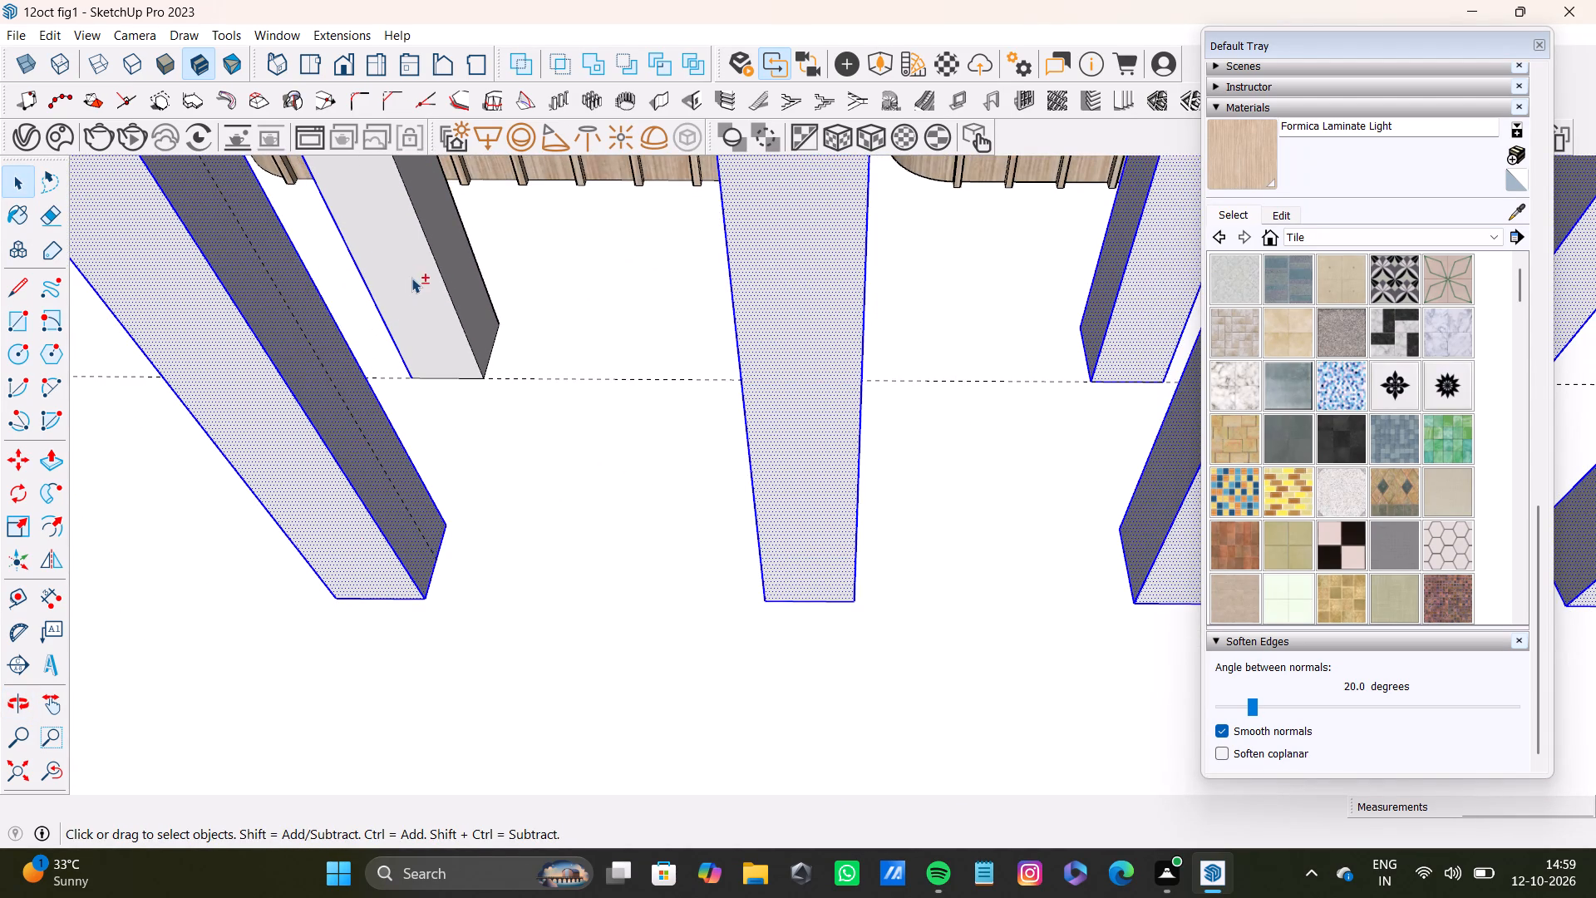
pyautogui.keyDown('shift'); pyautogui.doubleClick(451, 272); pyautogui.keyUp('shift')
# Add the remaining inward-facing sides of the front and rear legs on the long-side chairs to the selection.
pyautogui.keyDown('shift'); pyautogui.moveTo(442, 343); pyautogui.dragTo(771, 341, button='middle'); pyautogui.keyUp('shift')
pyautogui.moveTo(580, 443); pyautogui.dragTo(580, 444, button='middle')
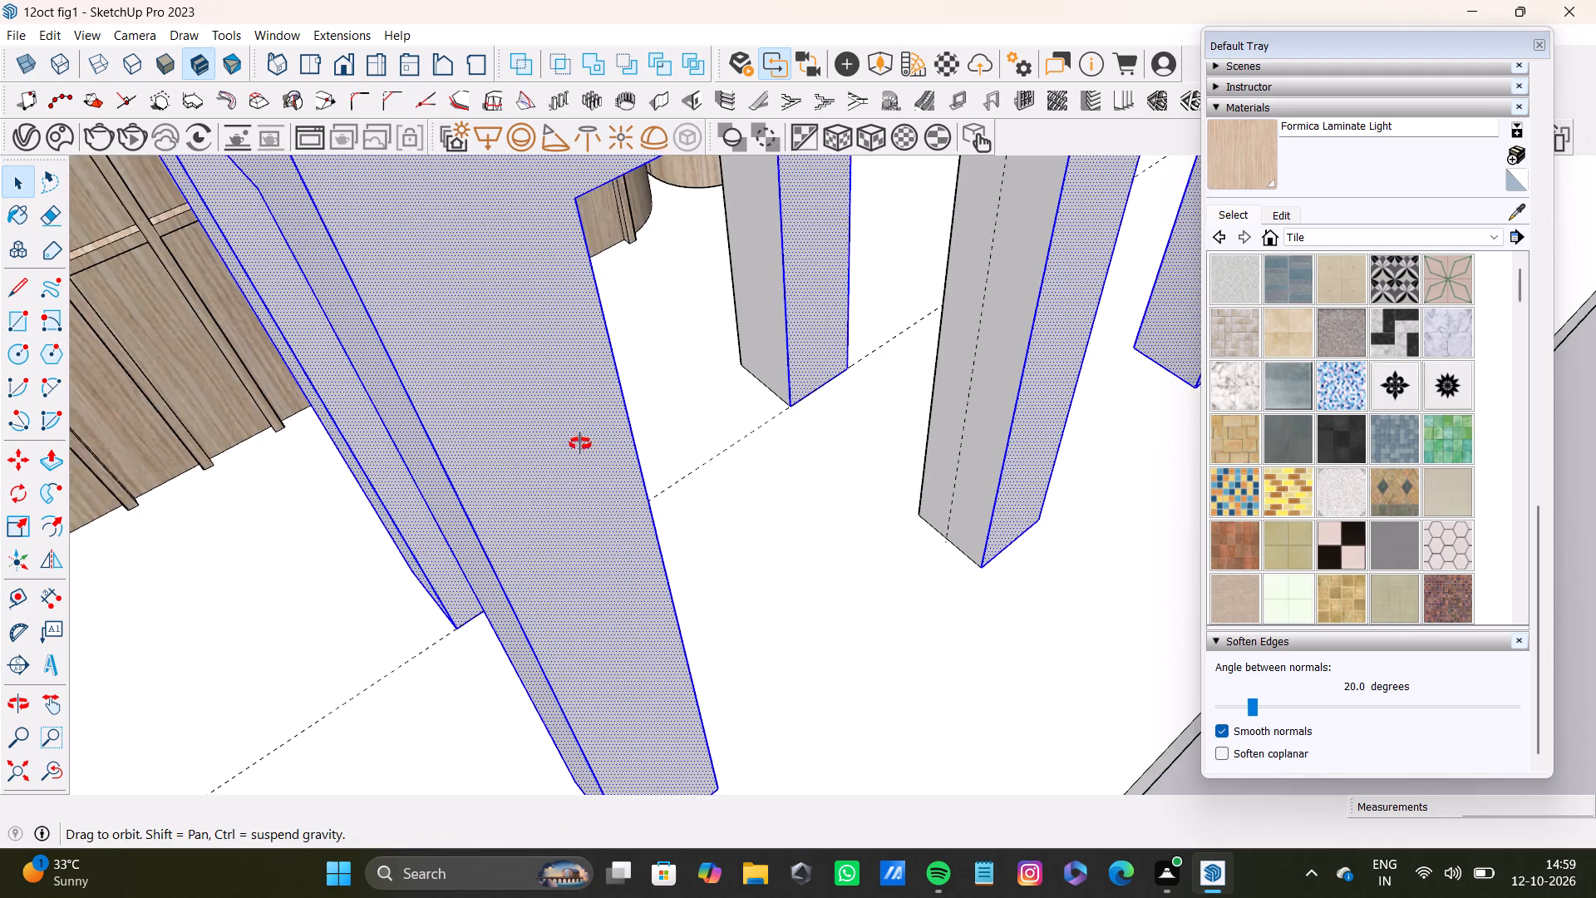
pyautogui.moveTo(580, 444); pyautogui.dragTo(1002, 289, button='middle')
pyautogui.keyDown('shift'); pyautogui.scroll(-1, 880, 367); pyautogui.keyUp('shift')
pyautogui.keyDown('shift'); pyautogui.doubleClick(866, 363); pyautogui.keyUp('shift')
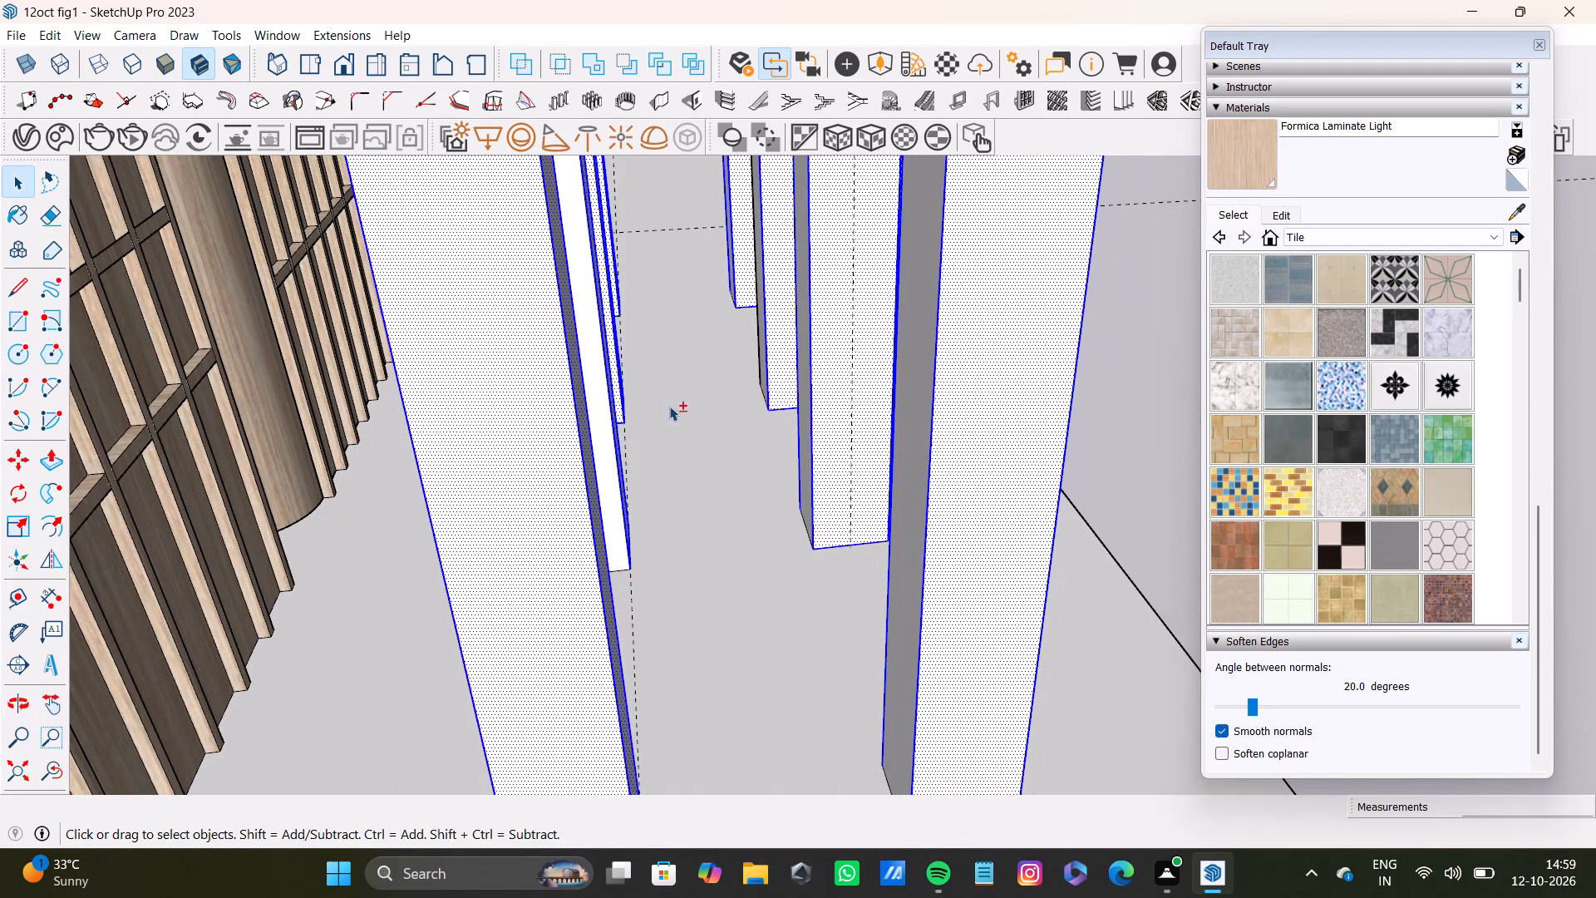
pyautogui.keyDown('shift'); pyautogui.doubleClick(603, 463); pyautogui.keyUp('shift')
pyautogui.keyDown('shift'); pyautogui.scroll(-5, 603, 463); pyautogui.keyUp('shift')
pyautogui.moveTo(651, 513); pyautogui.dragTo(848, 543, button='middle')
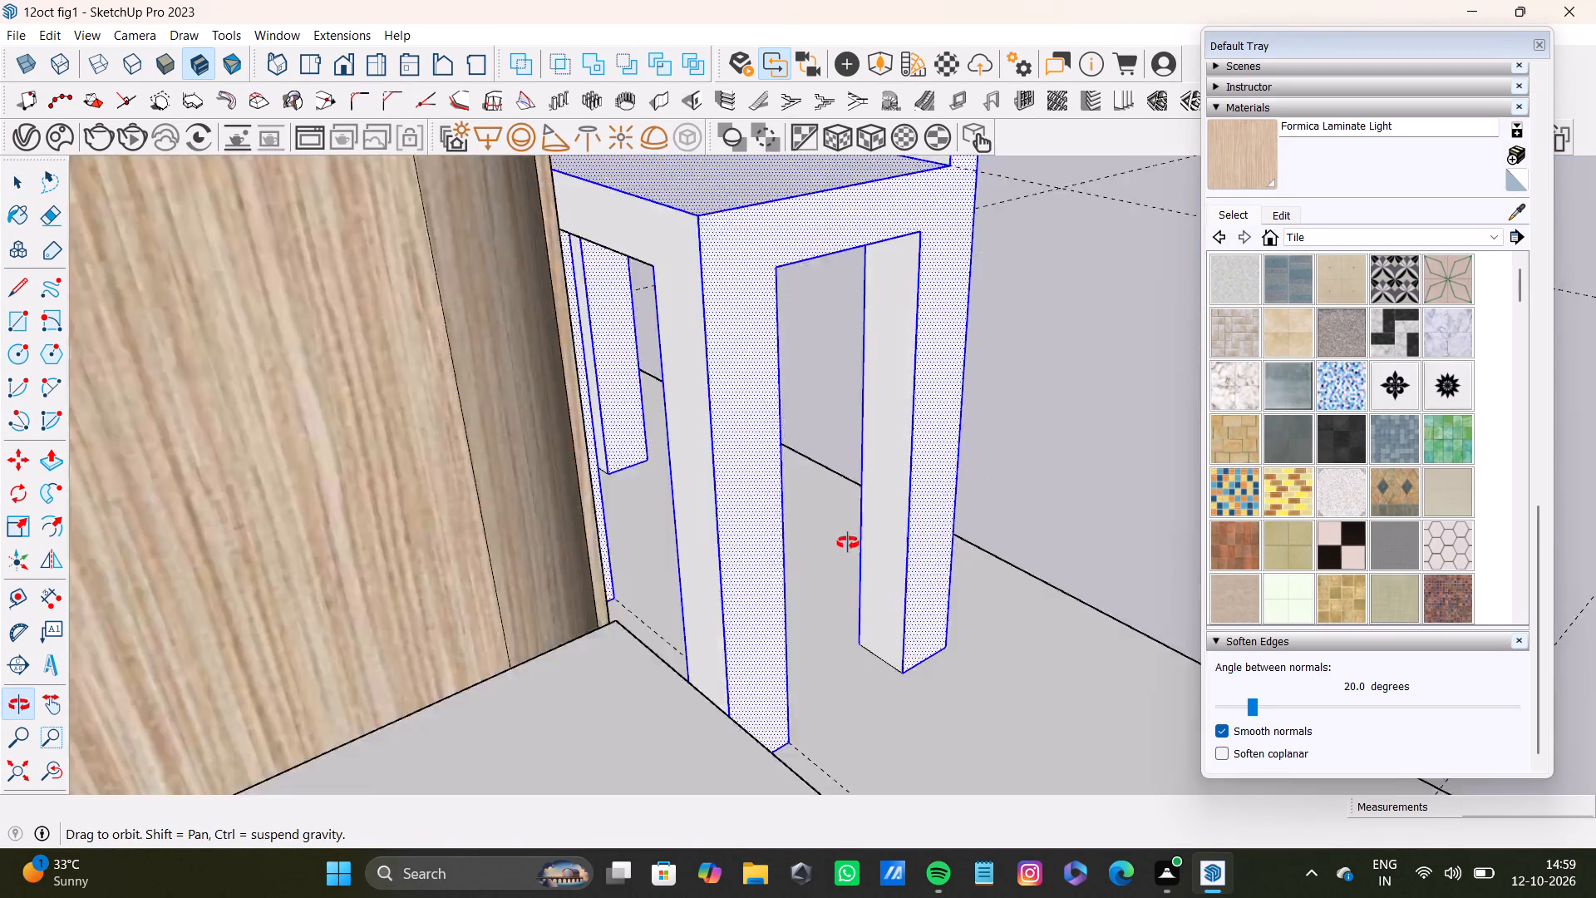
pyautogui.moveTo(848, 543); pyautogui.dragTo(841, 571, button='middle')
pyautogui.keyDown('shift'); pyautogui.scroll(3, 749, 488); pyautogui.keyUp('shift')
pyautogui.keyDown('shift'); pyautogui.doubleClick(613, 480); pyautogui.keyUp('shift')
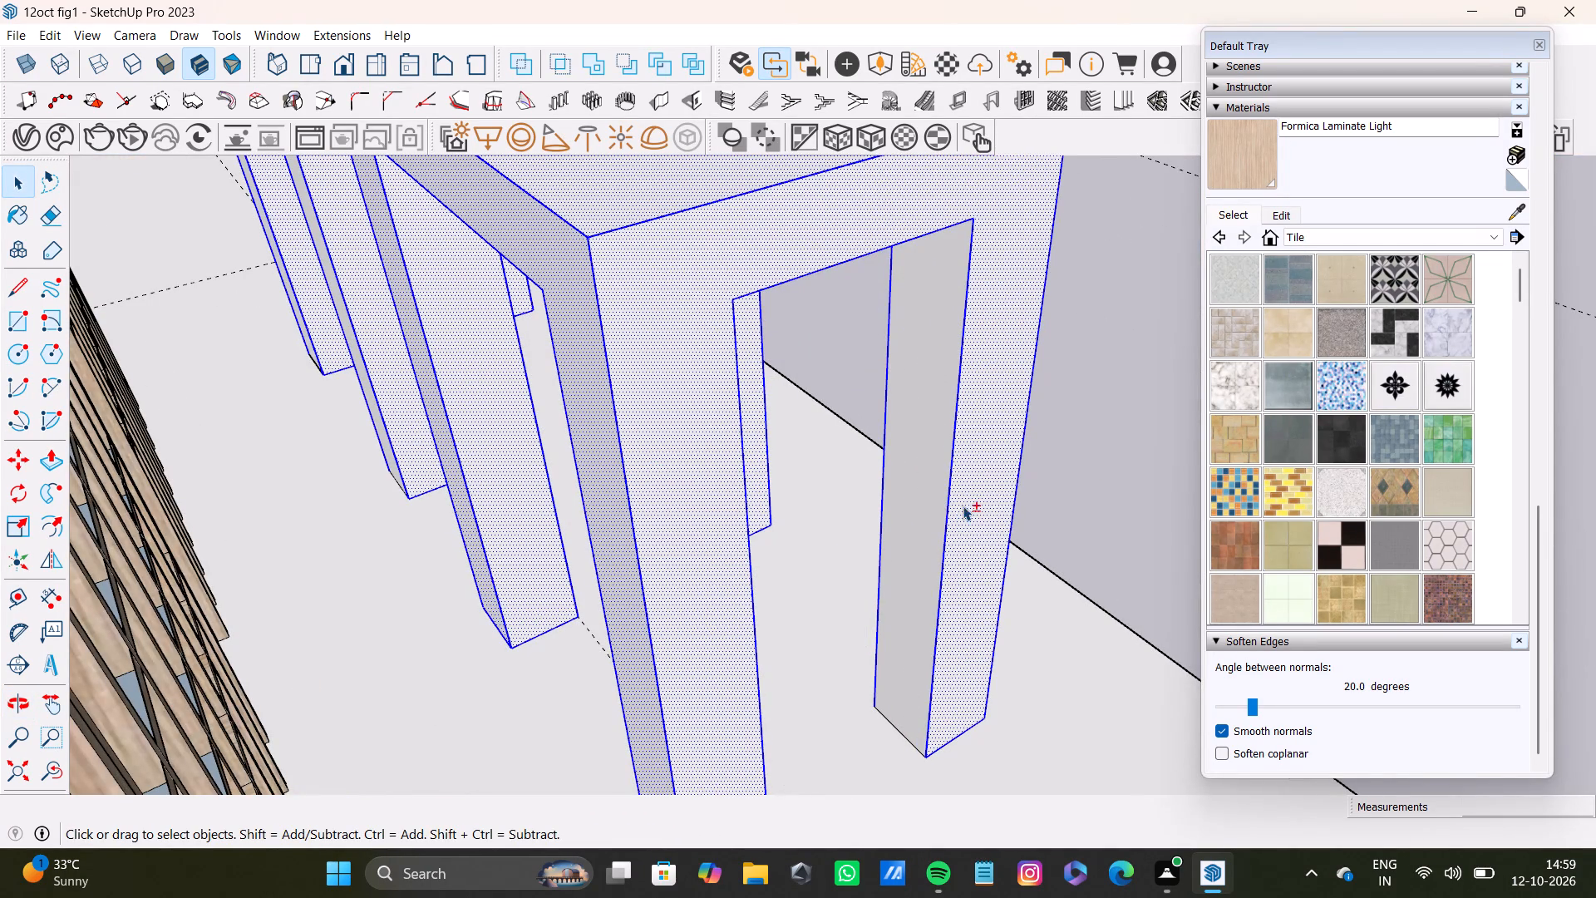
pyautogui.keyDown('shift'); pyautogui.doubleClick(922, 508); pyautogui.keyUp('shift')
# Add the nearer chair's backrest front face and the farther chair's remaining inner leg faces to the selection.
pyautogui.keyDown('shift'); pyautogui.scroll(-8, 921, 509); pyautogui.keyUp('shift')
pyautogui.keyDown('shift'); pyautogui.moveTo(893, 495); pyautogui.dragTo(797, 625, button='middle'); pyautogui.keyUp('shift')
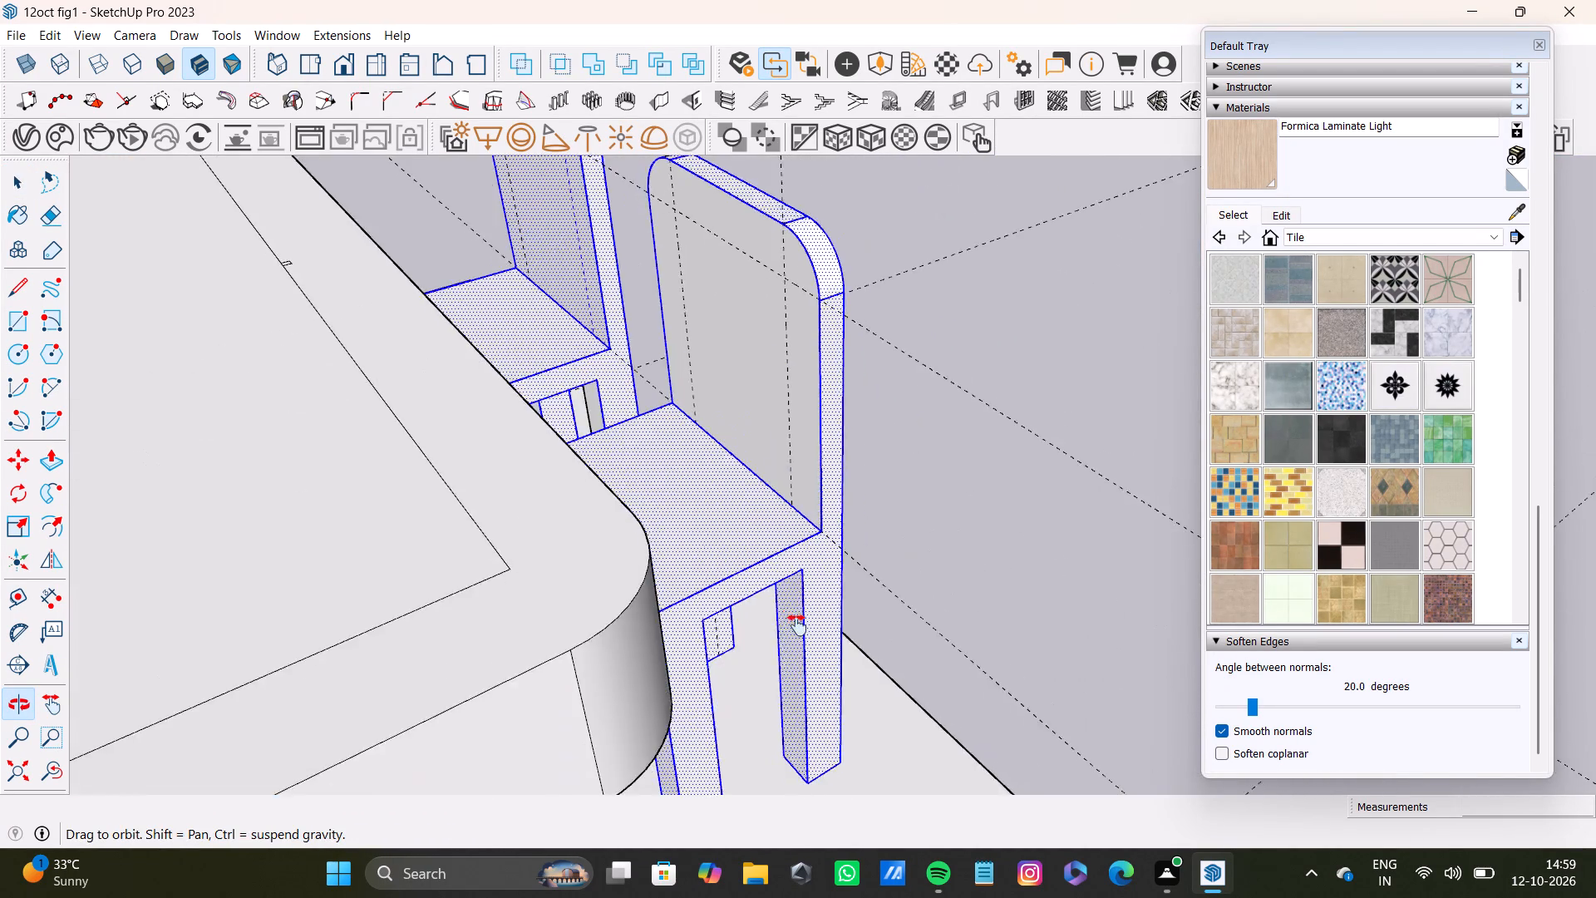
pyautogui.keyDown('shift'); pyautogui.moveTo(797, 625); pyautogui.dragTo(858, 659, button='middle'); pyautogui.keyUp('shift')
pyautogui.keyDown('shift'); pyautogui.scroll(3, 866, 447); pyautogui.keyUp('shift')
pyautogui.keyDown('shift'); pyautogui.doubleClick(884, 333); pyautogui.keyUp('shift')
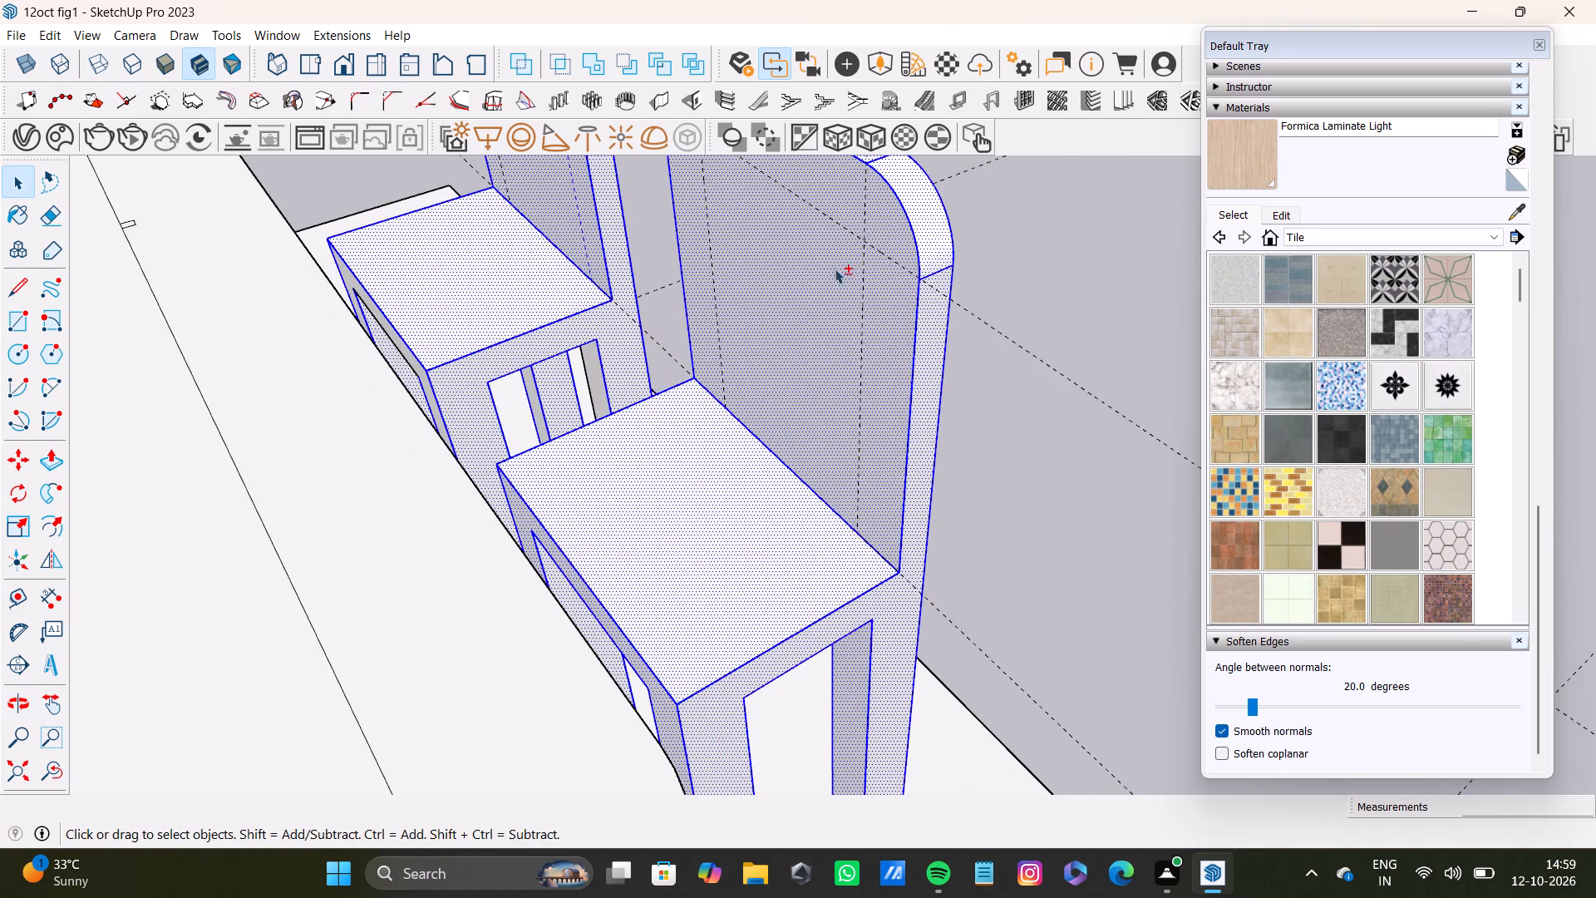
pyautogui.keyDown('shift'); pyautogui.moveTo(835, 269); pyautogui.dragTo(883, 544, button='middle'); pyautogui.keyUp('shift')
pyautogui.keyDown('shift'); pyautogui.scroll(7, 630, 554); pyautogui.keyUp('shift')
pyautogui.keyDown('shift'); pyautogui.doubleClick(630, 544); pyautogui.keyUp('shift')
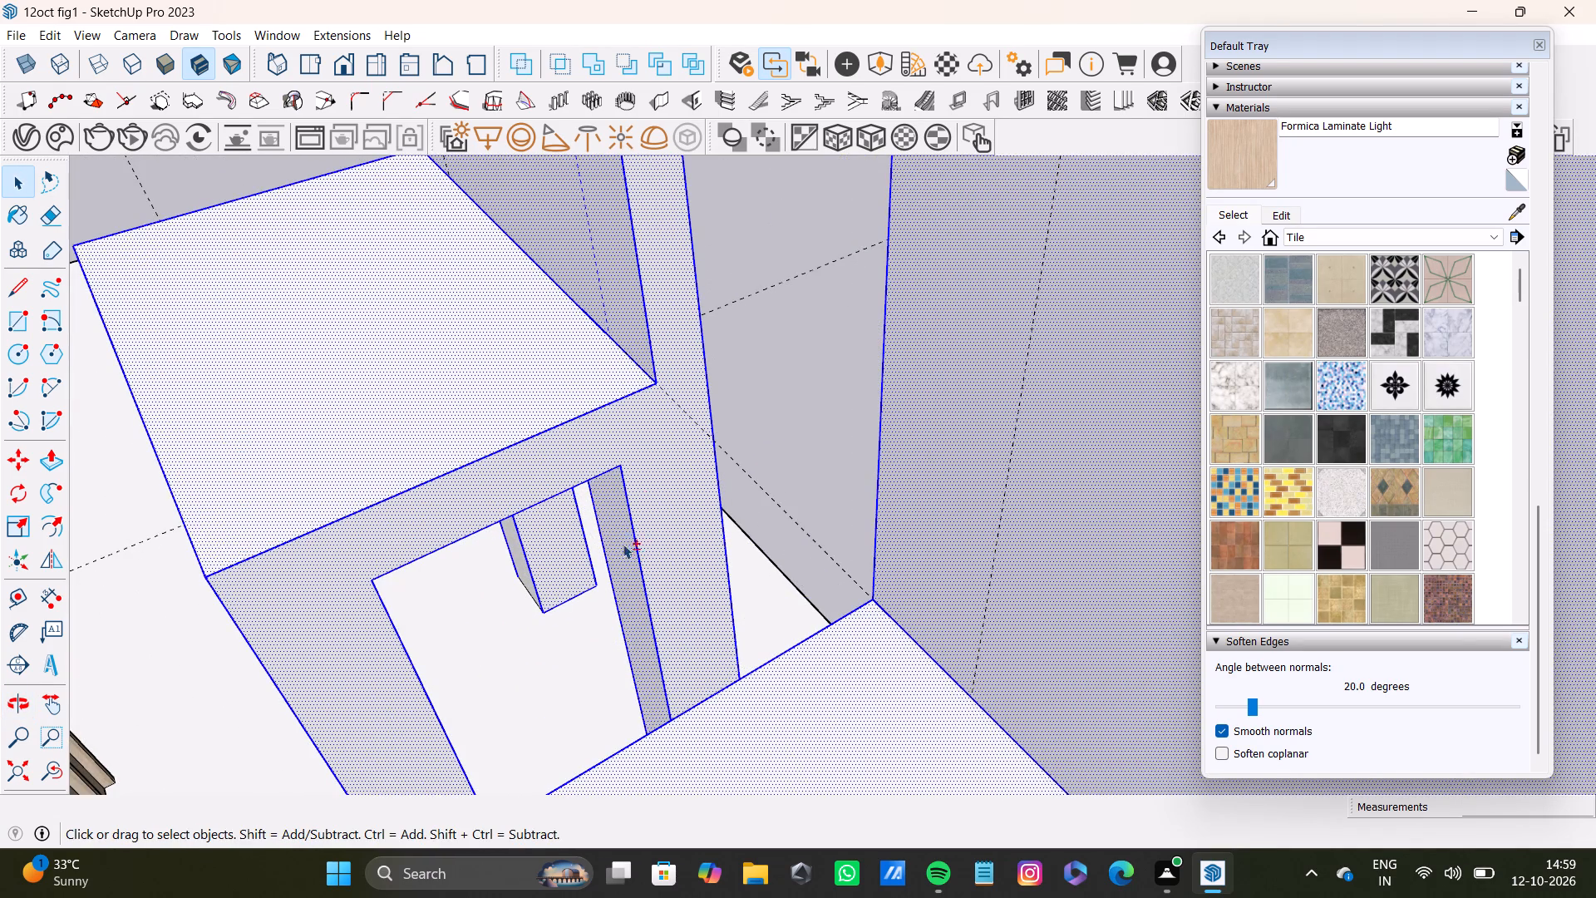
pyautogui.keyDown('shift'); pyautogui.scroll(8, 545, 577); pyautogui.keyUp('shift')
pyautogui.keyDown('shift'); pyautogui.click(508, 592); pyautogui.keyUp('shift')
pyautogui.keyDown('shift'); pyautogui.click(519, 597); pyautogui.keyUp('shift')
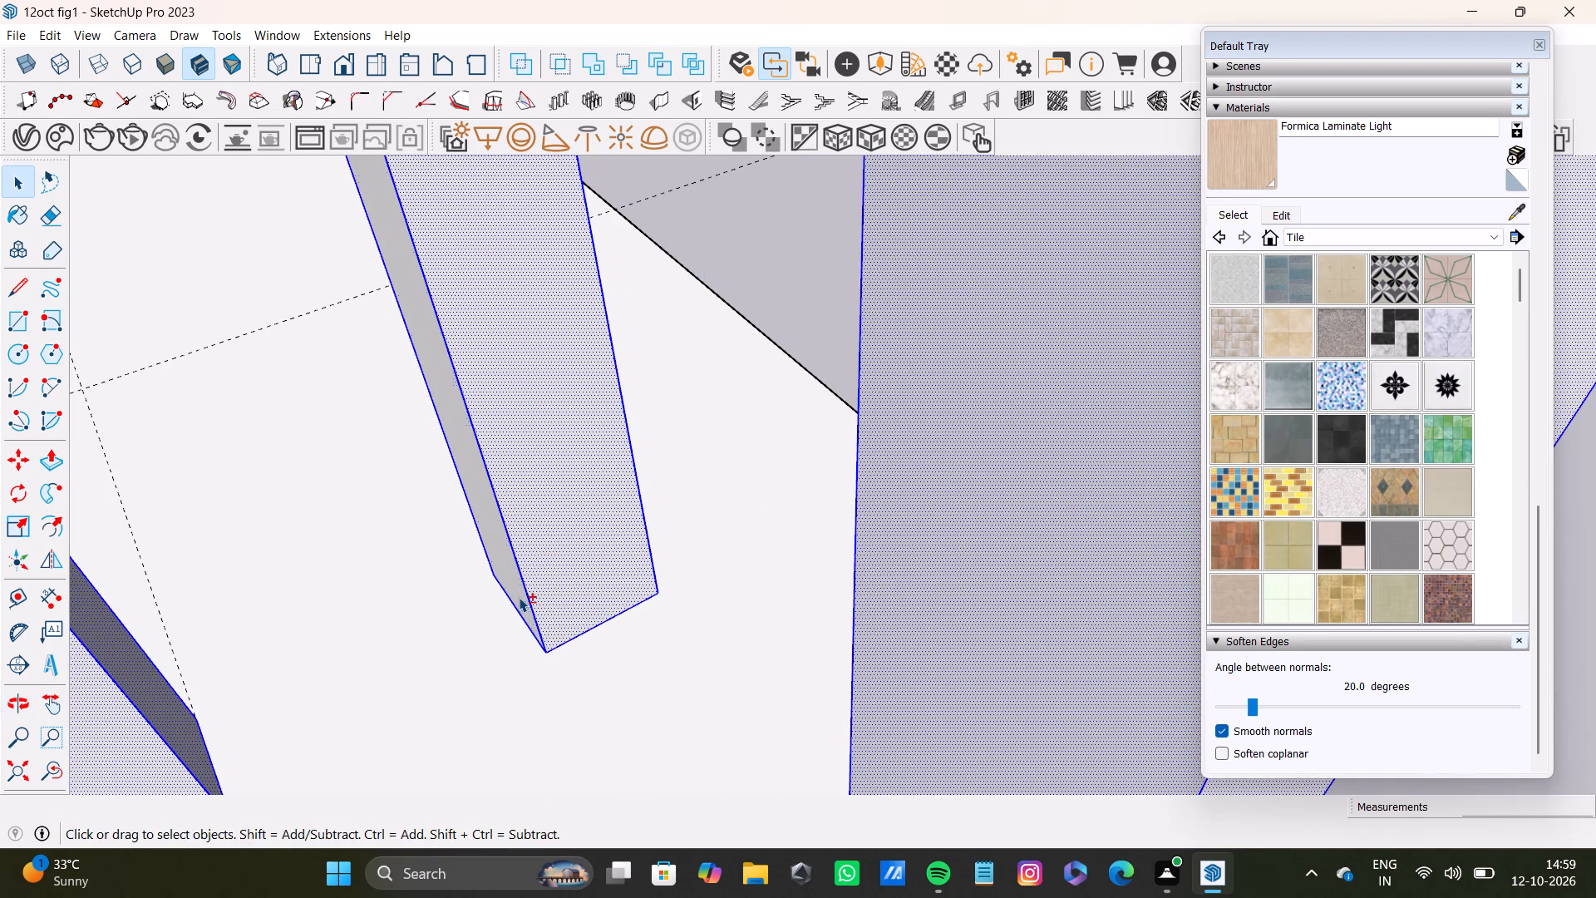
# Check the selected faces of both long-side chairs from above, from the table's end and near floor level.
pyautogui.keyDown('shift'); pyautogui.scroll(-20, 515, 577); pyautogui.keyUp('shift')
pyautogui.keyDown('shift'); pyautogui.scroll(-9, 515, 577); pyautogui.keyUp('shift')
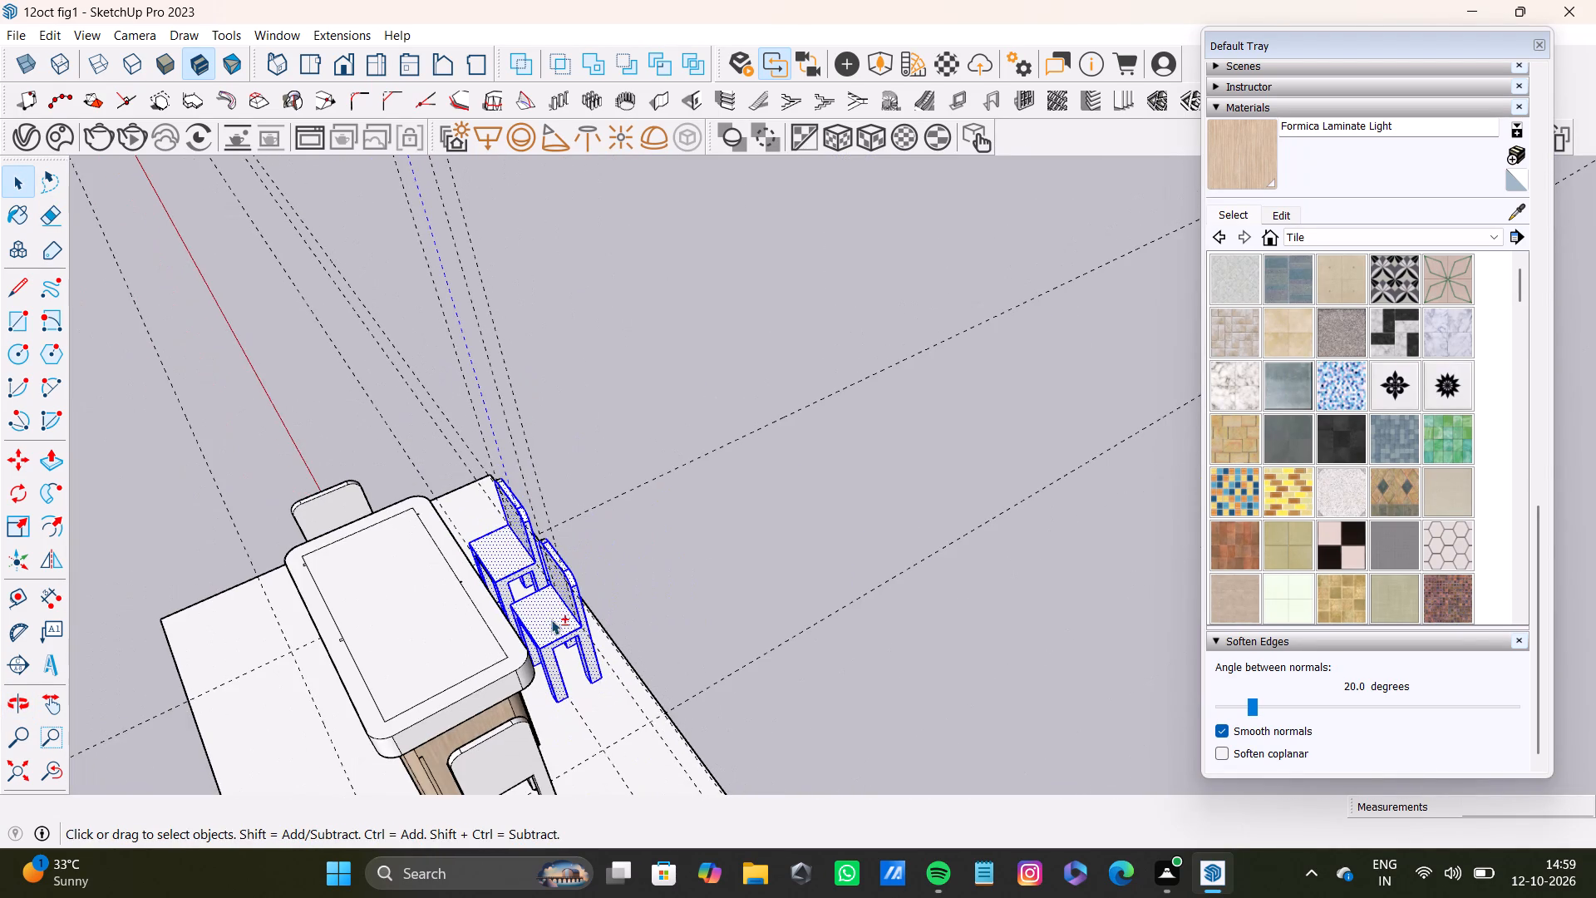
pyautogui.keyDown('shift'); pyautogui.moveTo(551, 619); pyautogui.dragTo(588, 526, button='middle'); pyautogui.keyUp('shift')
pyautogui.scroll(9, 585, 555)
pyautogui.moveTo(634, 597); pyautogui.dragTo(447, 588, button='middle')
pyautogui.scroll(4, 584, 474)
pyautogui.keyDown('shift'); pyautogui.scroll(-4, 597, 449); pyautogui.keyUp('shift')
pyautogui.keyDown('shift'); pyautogui.moveTo(596, 463); pyautogui.dragTo(508, 564, button='middle'); pyautogui.keyUp('shift')
pyautogui.scroll(2, 577, 571)
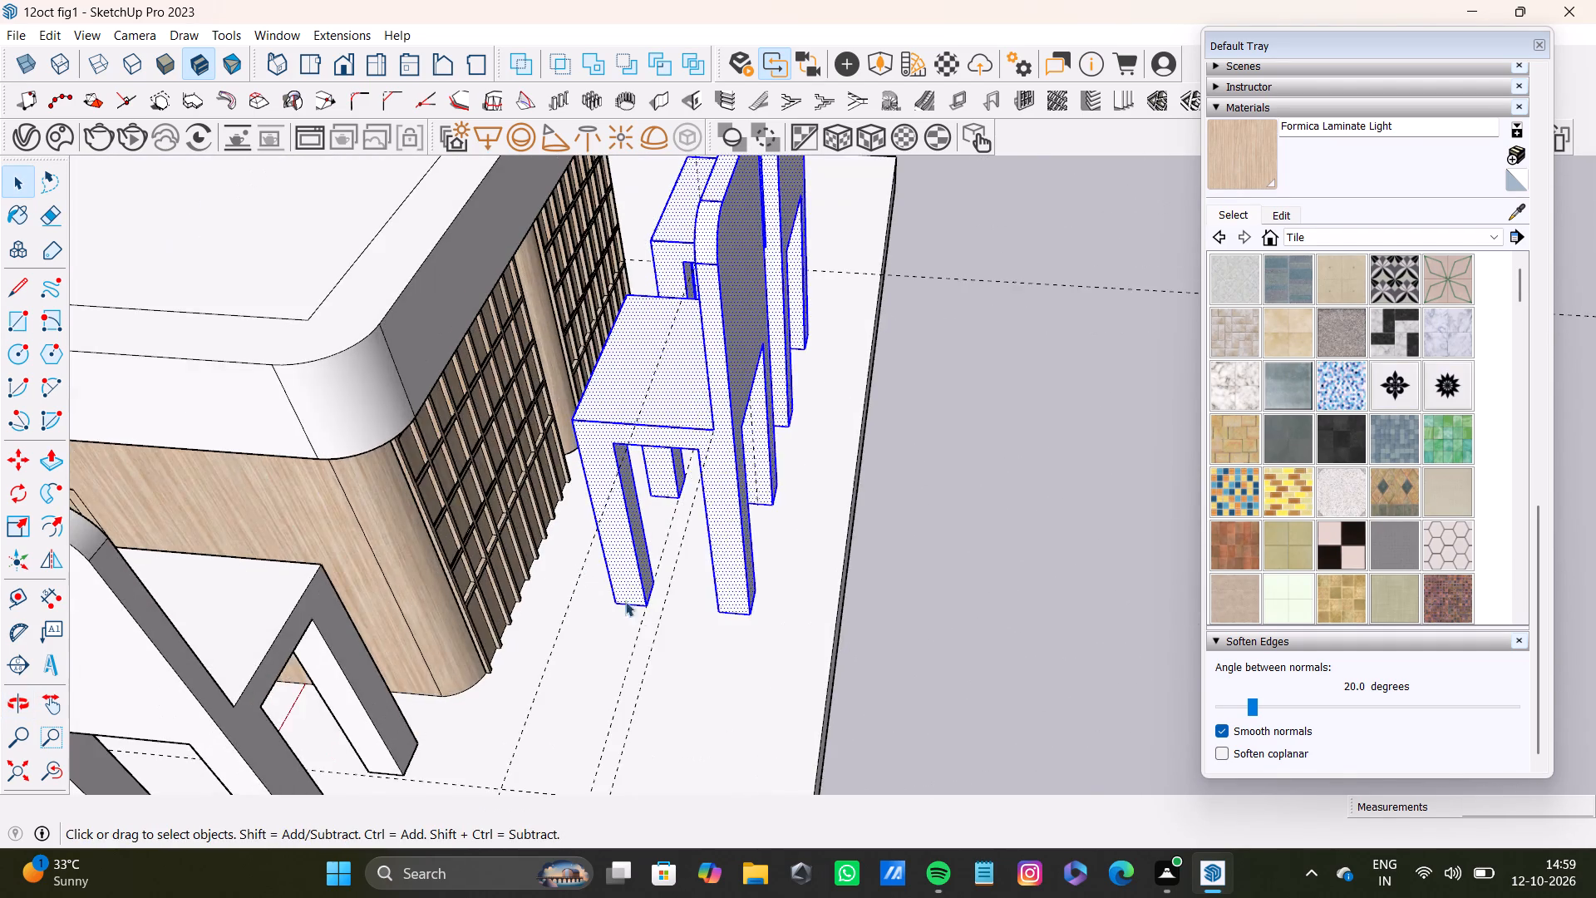
pyautogui.scroll(4, 640, 609)
pyautogui.scroll(-9, 647, 570)
pyautogui.keyDown('shift'); pyautogui.moveTo(626, 559); pyautogui.dragTo(703, 509, button='middle'); pyautogui.keyUp('shift')
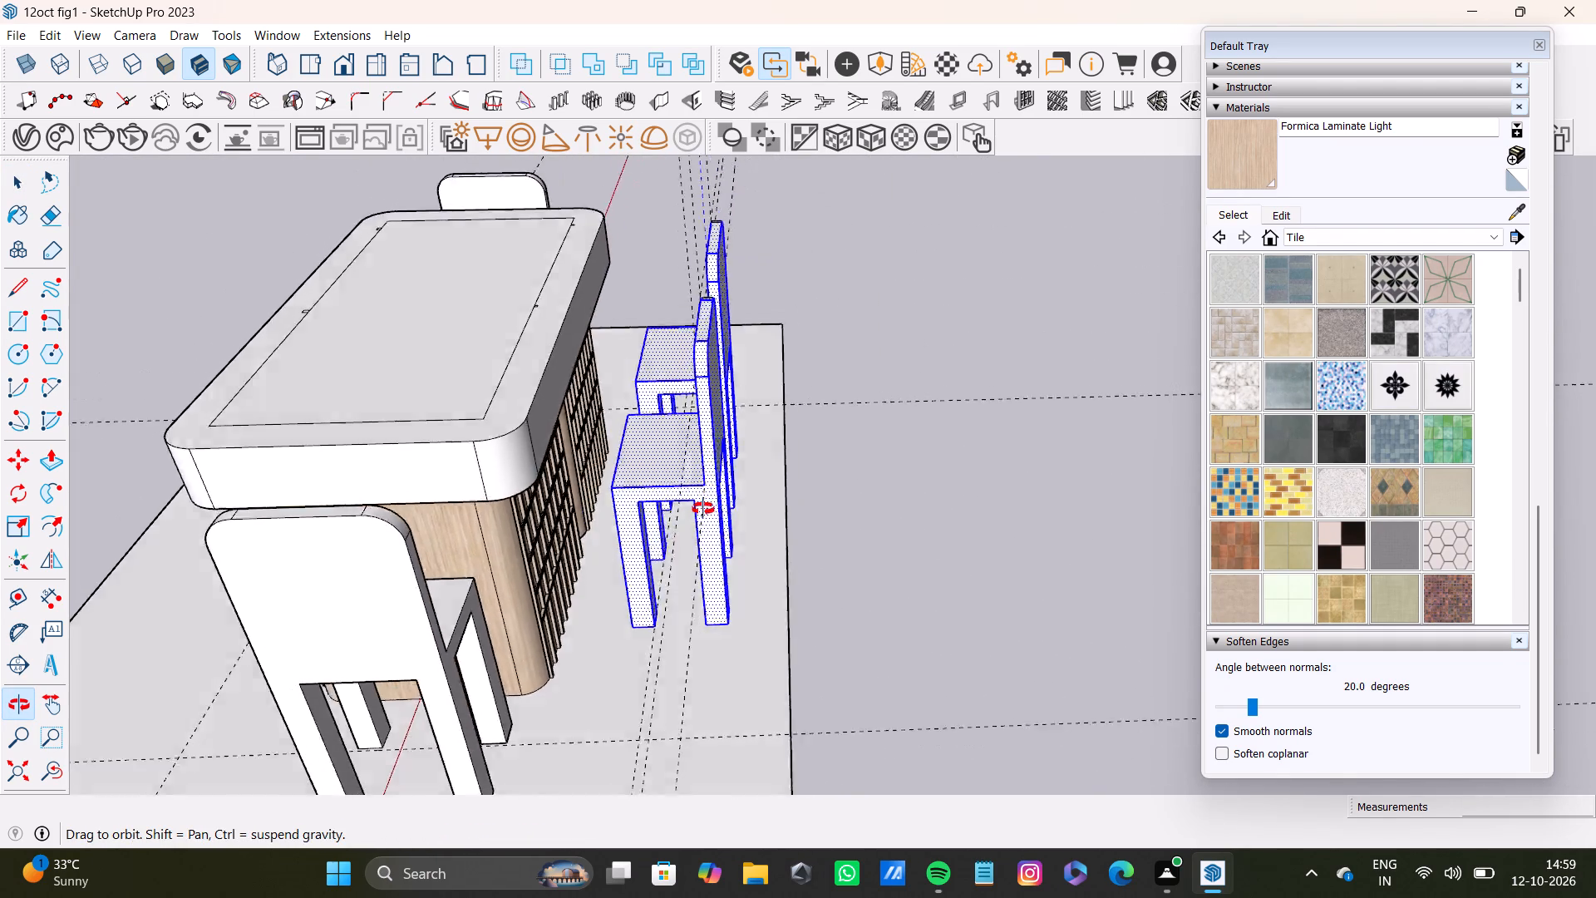
pyautogui.keyDown('shift'); pyautogui.moveTo(703, 509); pyautogui.dragTo(754, 340, button='middle'); pyautogui.keyUp('shift')
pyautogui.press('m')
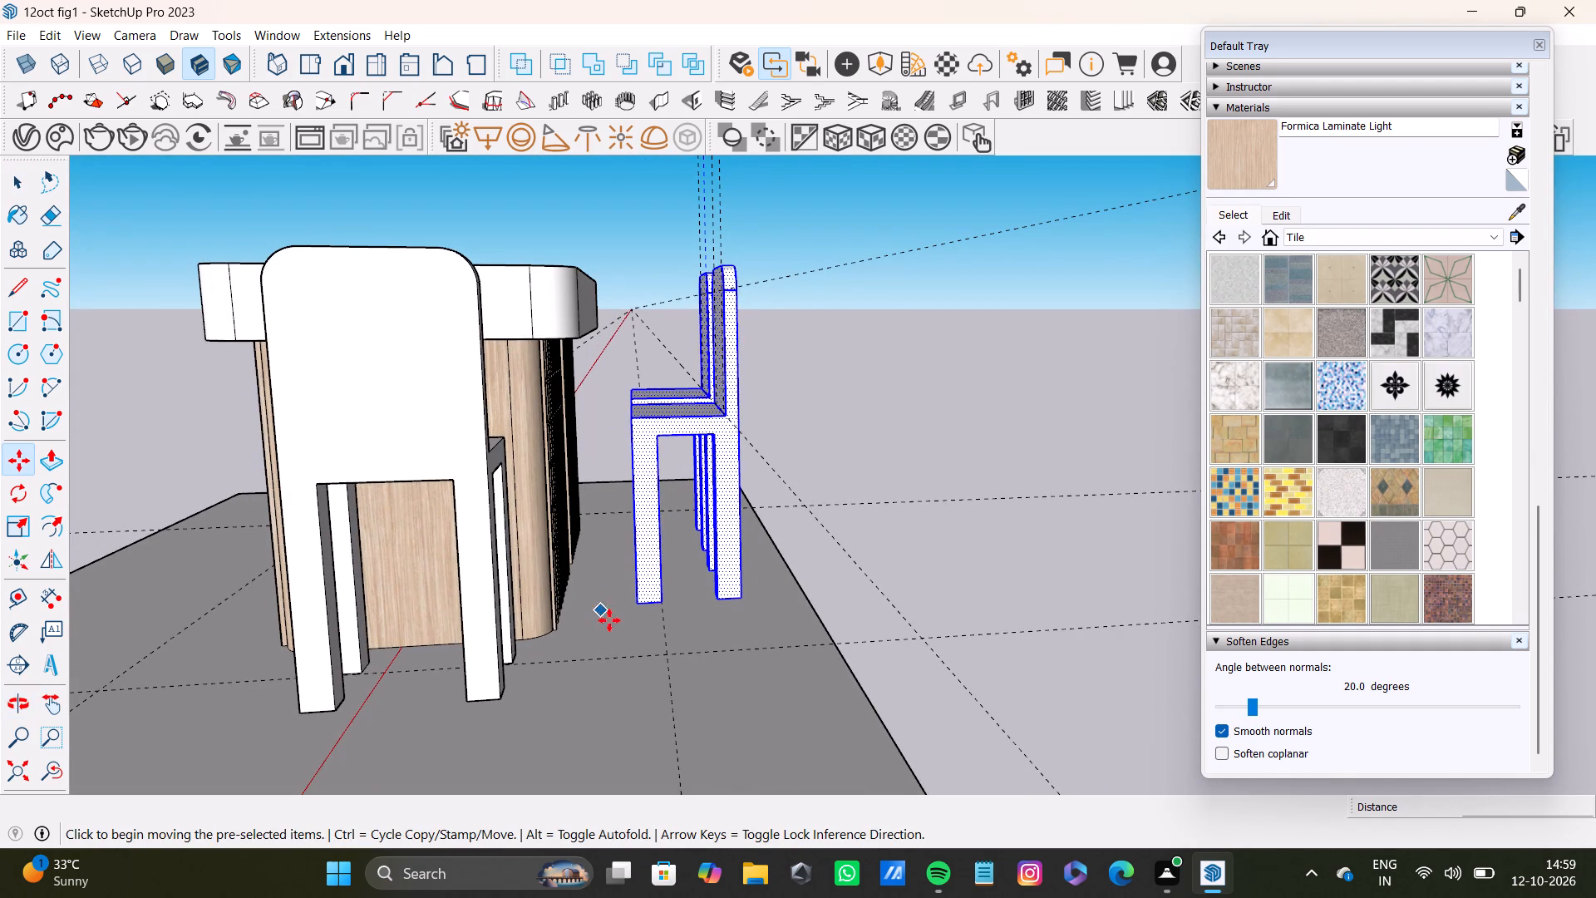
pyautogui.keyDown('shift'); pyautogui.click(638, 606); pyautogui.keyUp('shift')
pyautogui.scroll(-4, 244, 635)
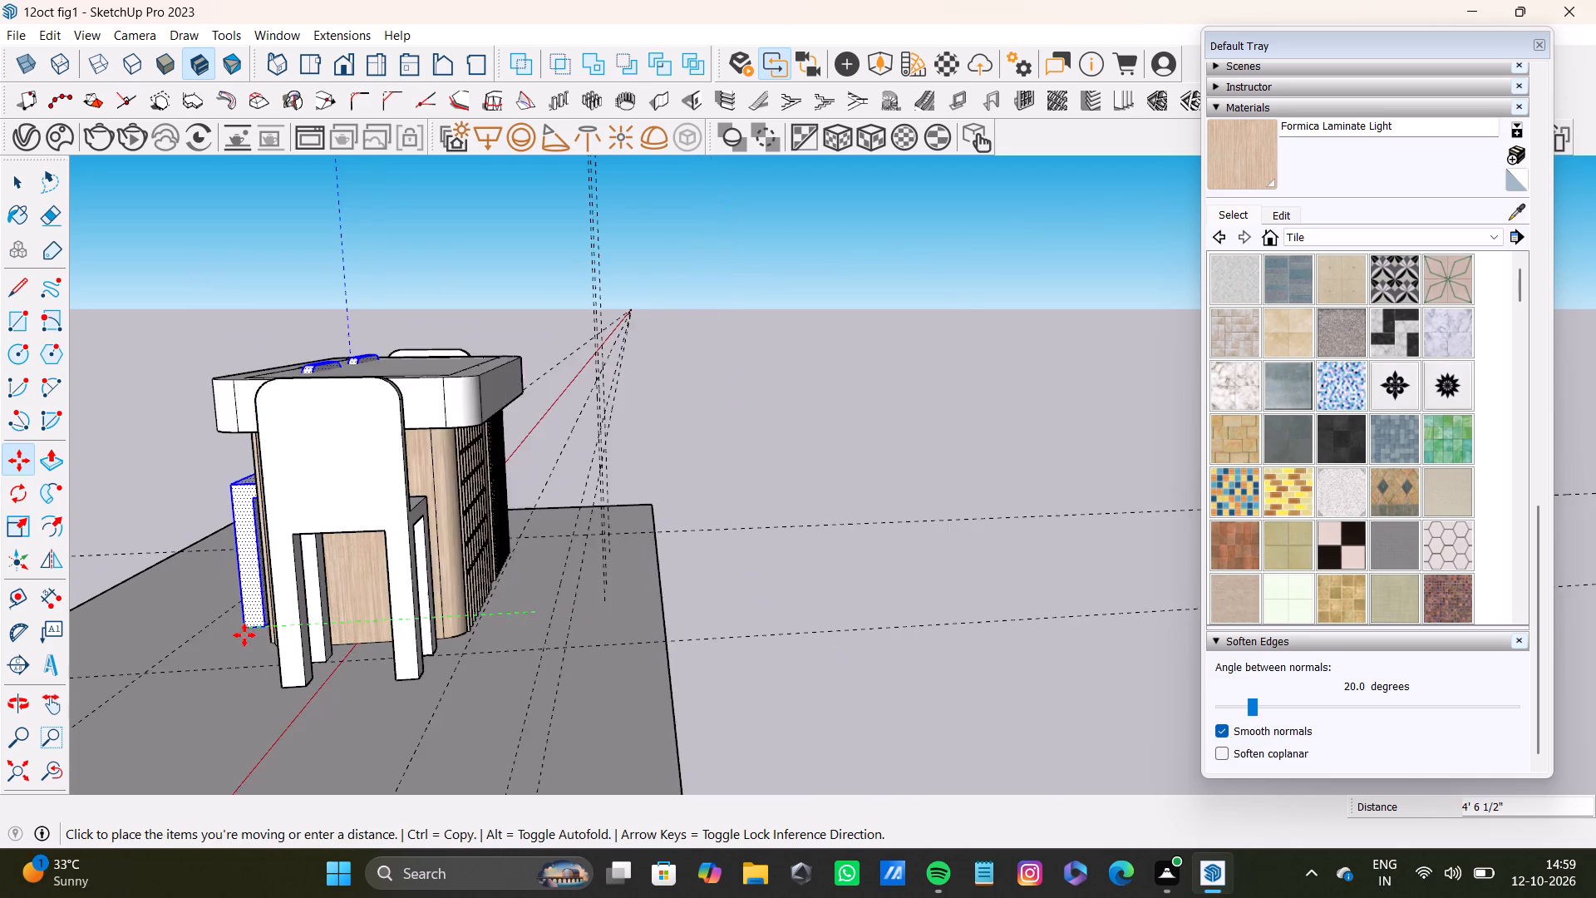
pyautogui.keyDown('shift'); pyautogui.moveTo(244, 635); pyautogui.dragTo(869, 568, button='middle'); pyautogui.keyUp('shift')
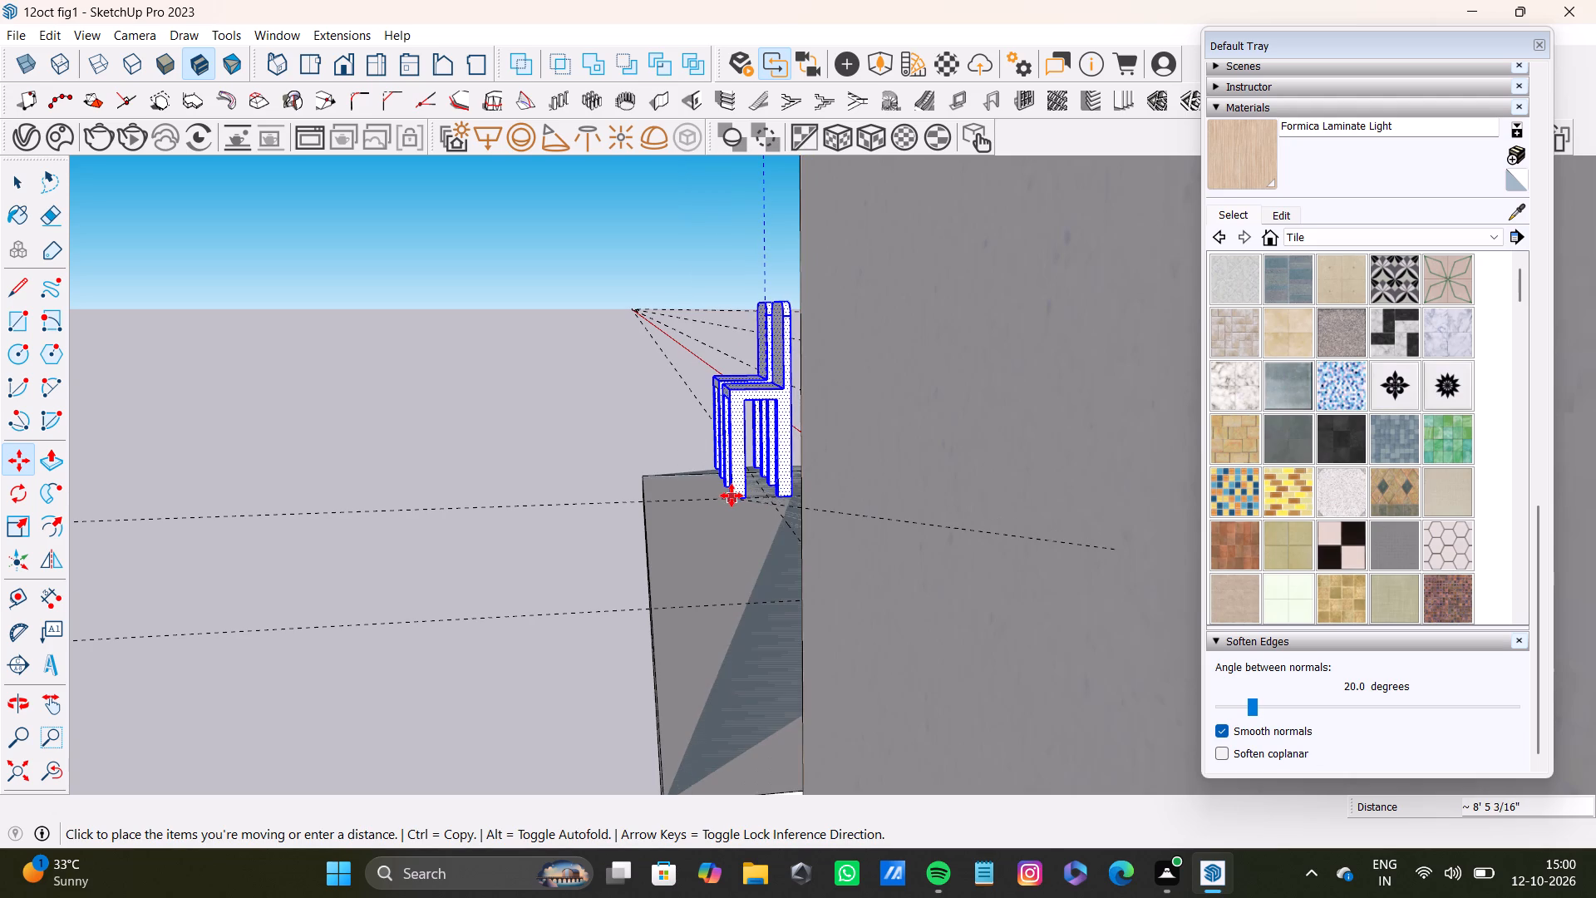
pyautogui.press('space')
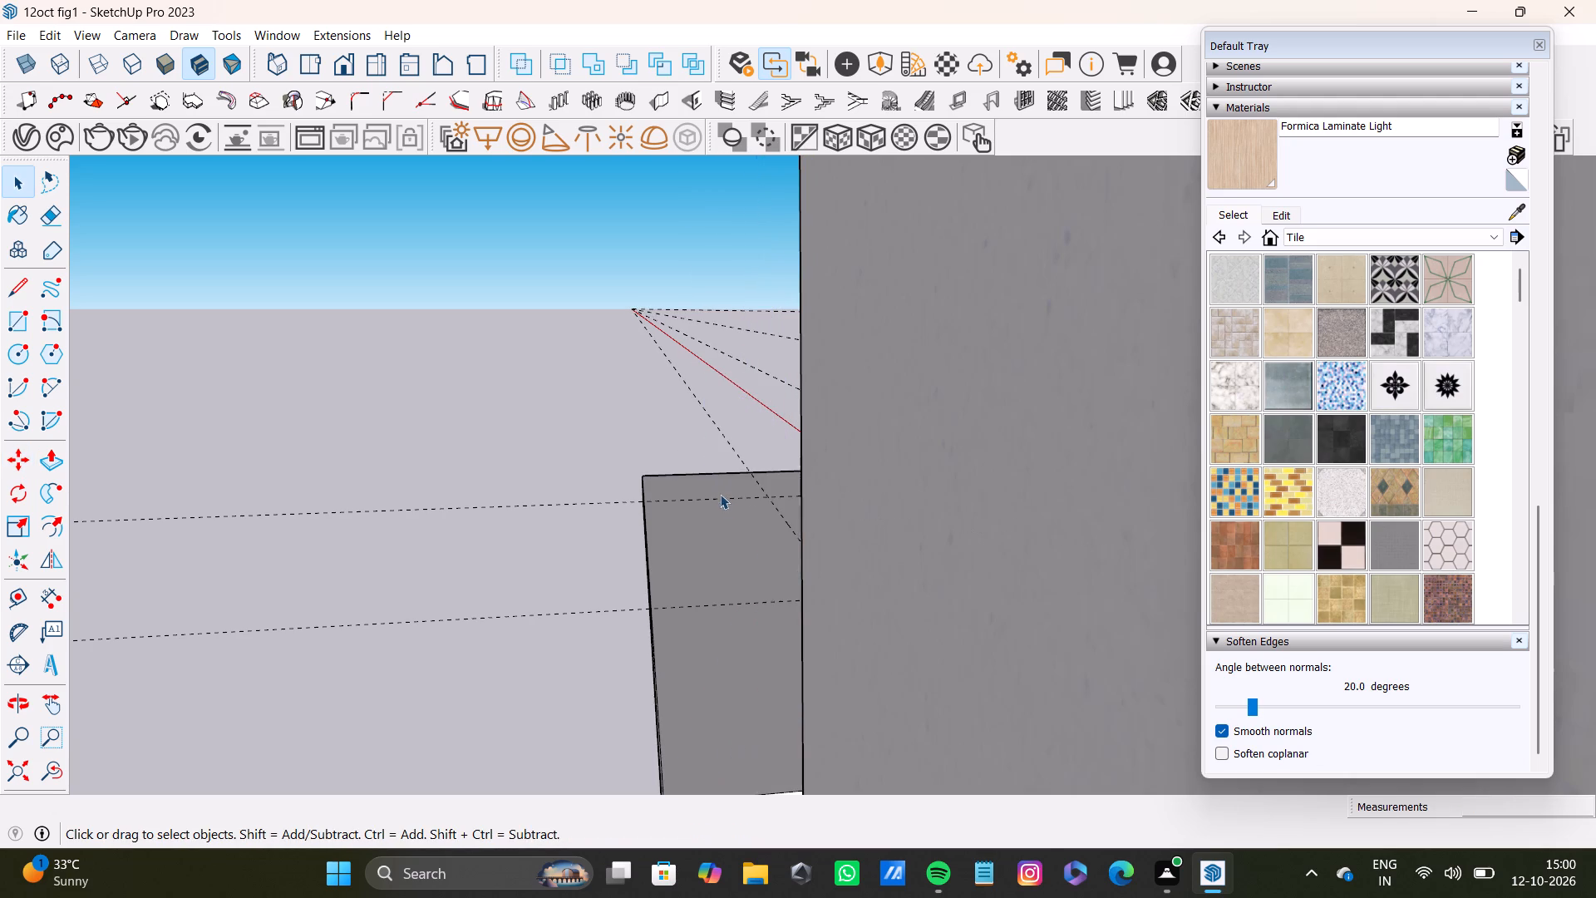
# Inspect the legs, seats and backrests of the two selected chairs for completeness of the selection.
pyautogui.scroll(-14, 716, 490)
pyautogui.keyDown('shift'); pyautogui.moveTo(902, 526); pyautogui.dragTo(779, 739, button='middle'); pyautogui.keyUp('shift')
pyautogui.scroll(8, 840, 624)
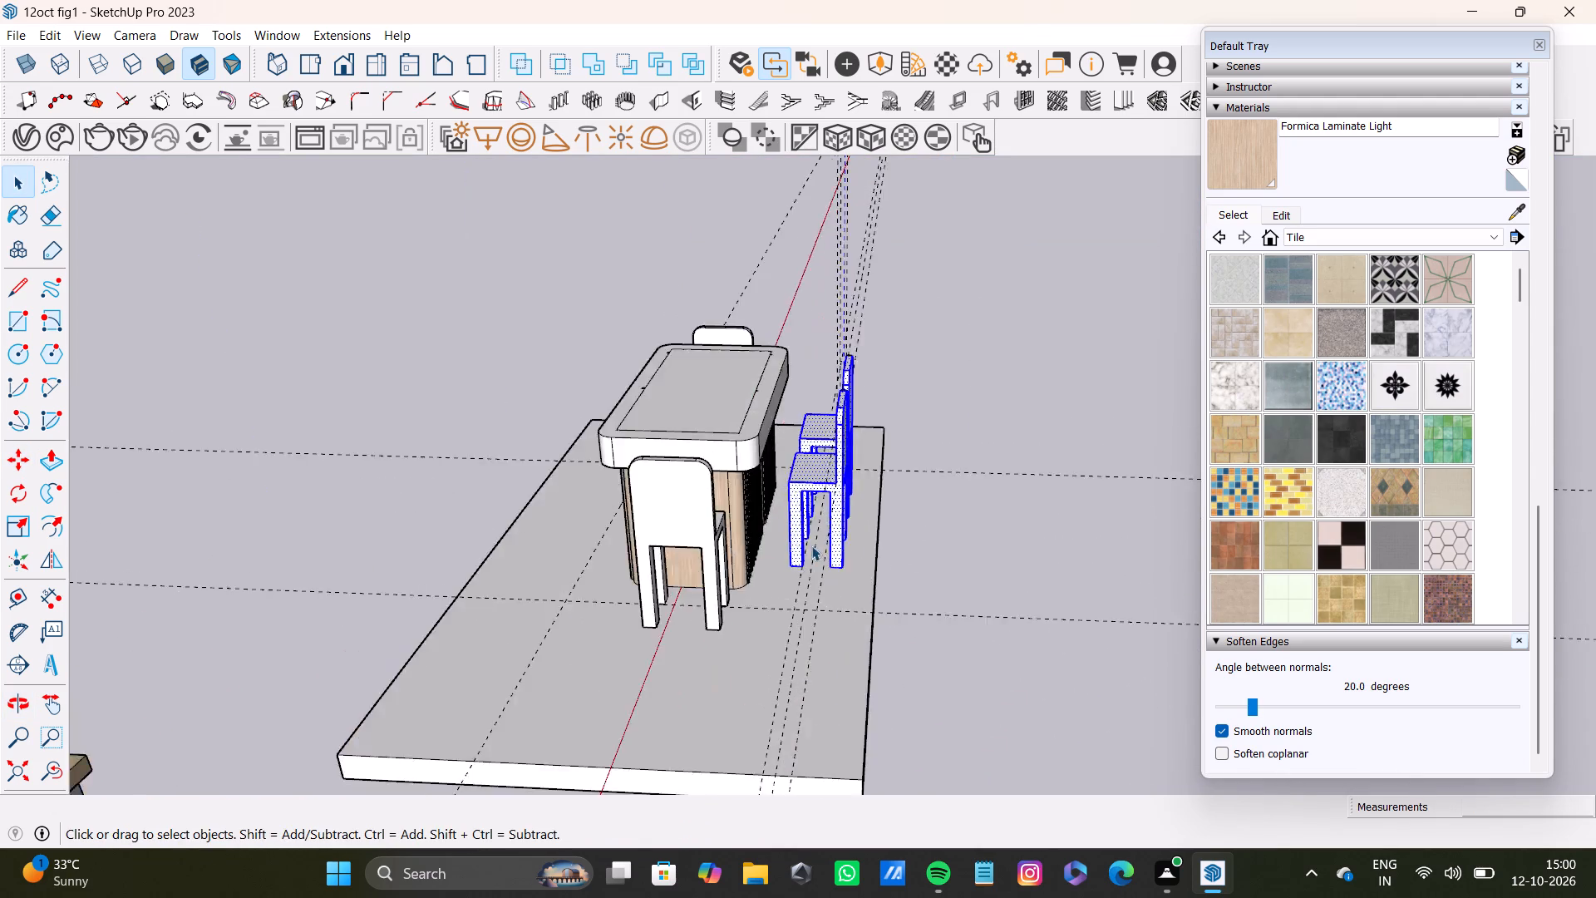
pyautogui.scroll(7, 811, 545)
pyautogui.moveTo(811, 540); pyautogui.dragTo(786, 646, button='middle')
pyautogui.scroll(6, 838, 422)
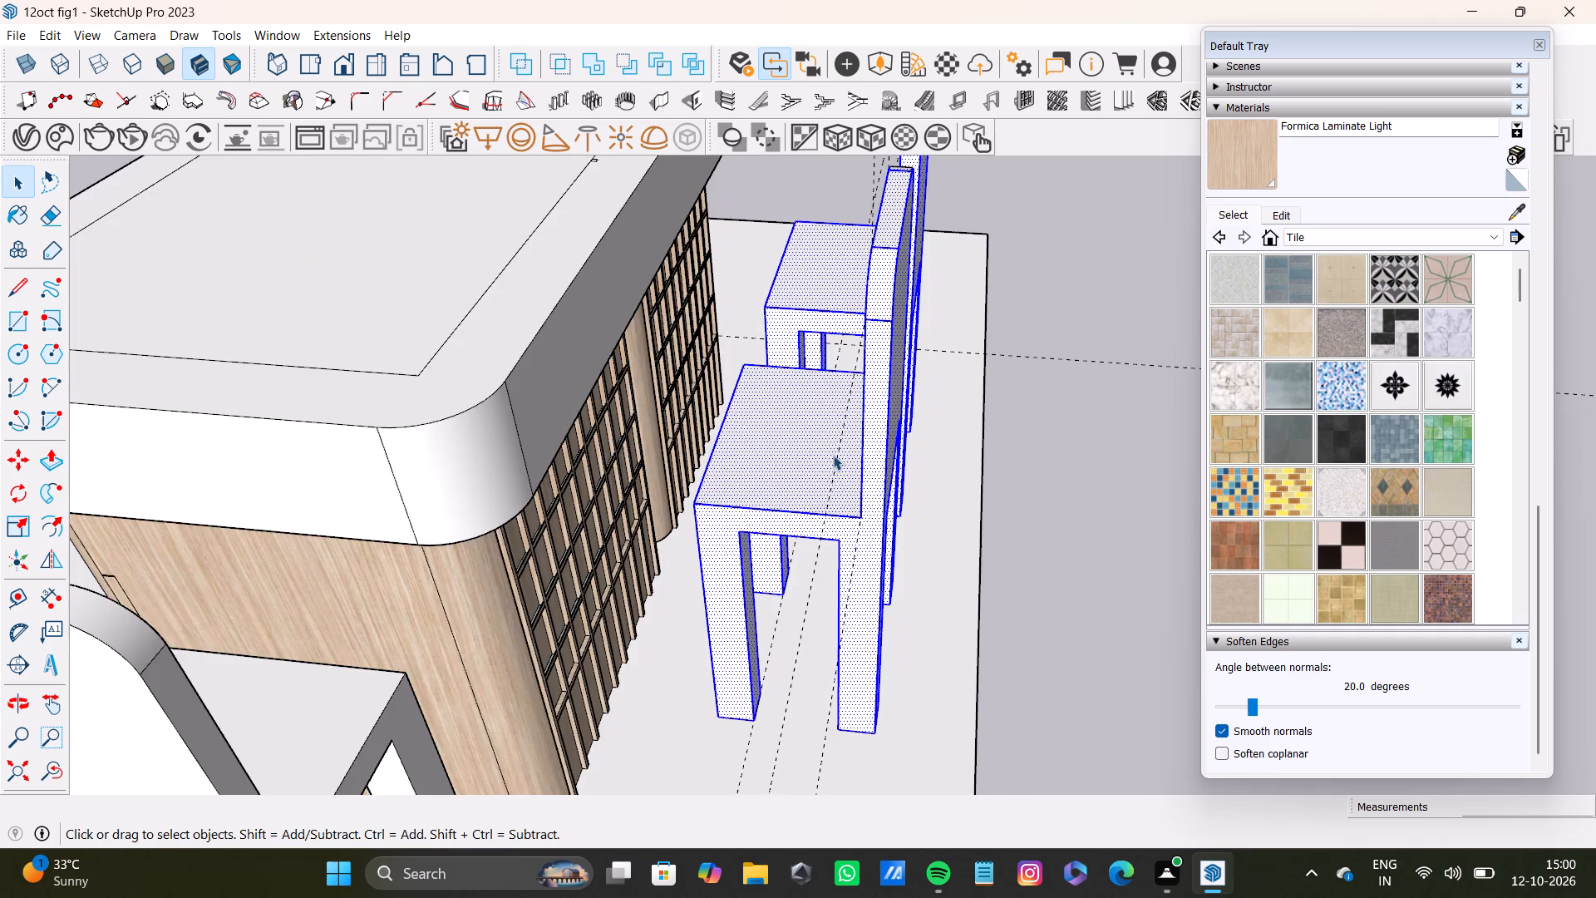
pyautogui.scroll(-8, 833, 457)
pyautogui.moveTo(849, 462); pyautogui.dragTo(1024, 305, button='middle')
pyautogui.scroll(4, 919, 424)
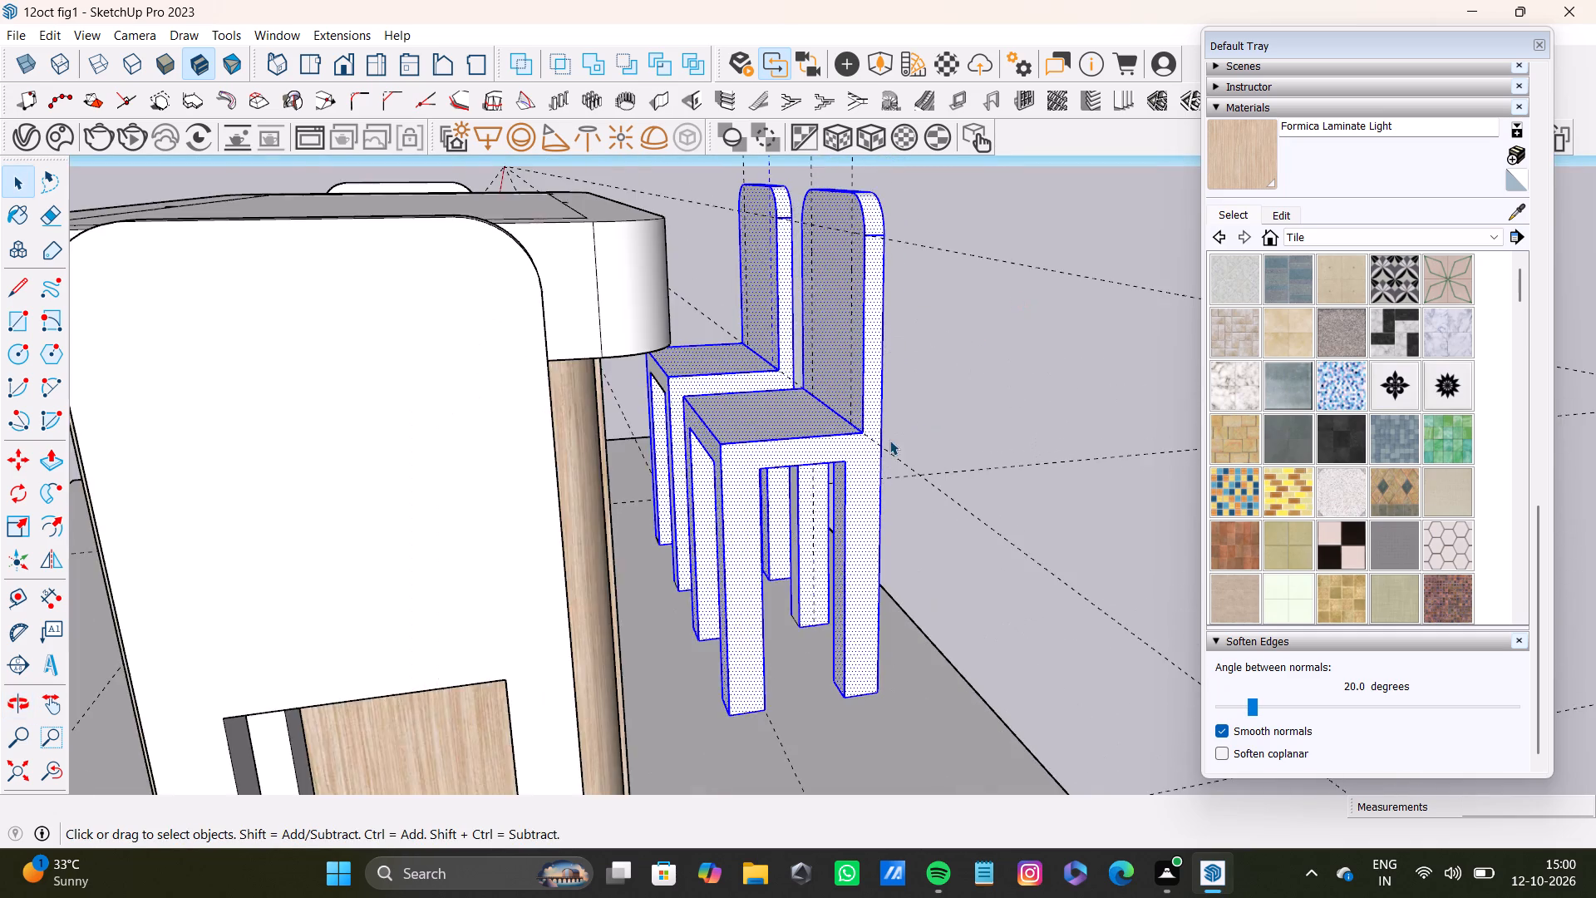
pyautogui.scroll(-11, 861, 451)
pyautogui.moveTo(846, 461); pyautogui.dragTo(384, 600, button='middle')
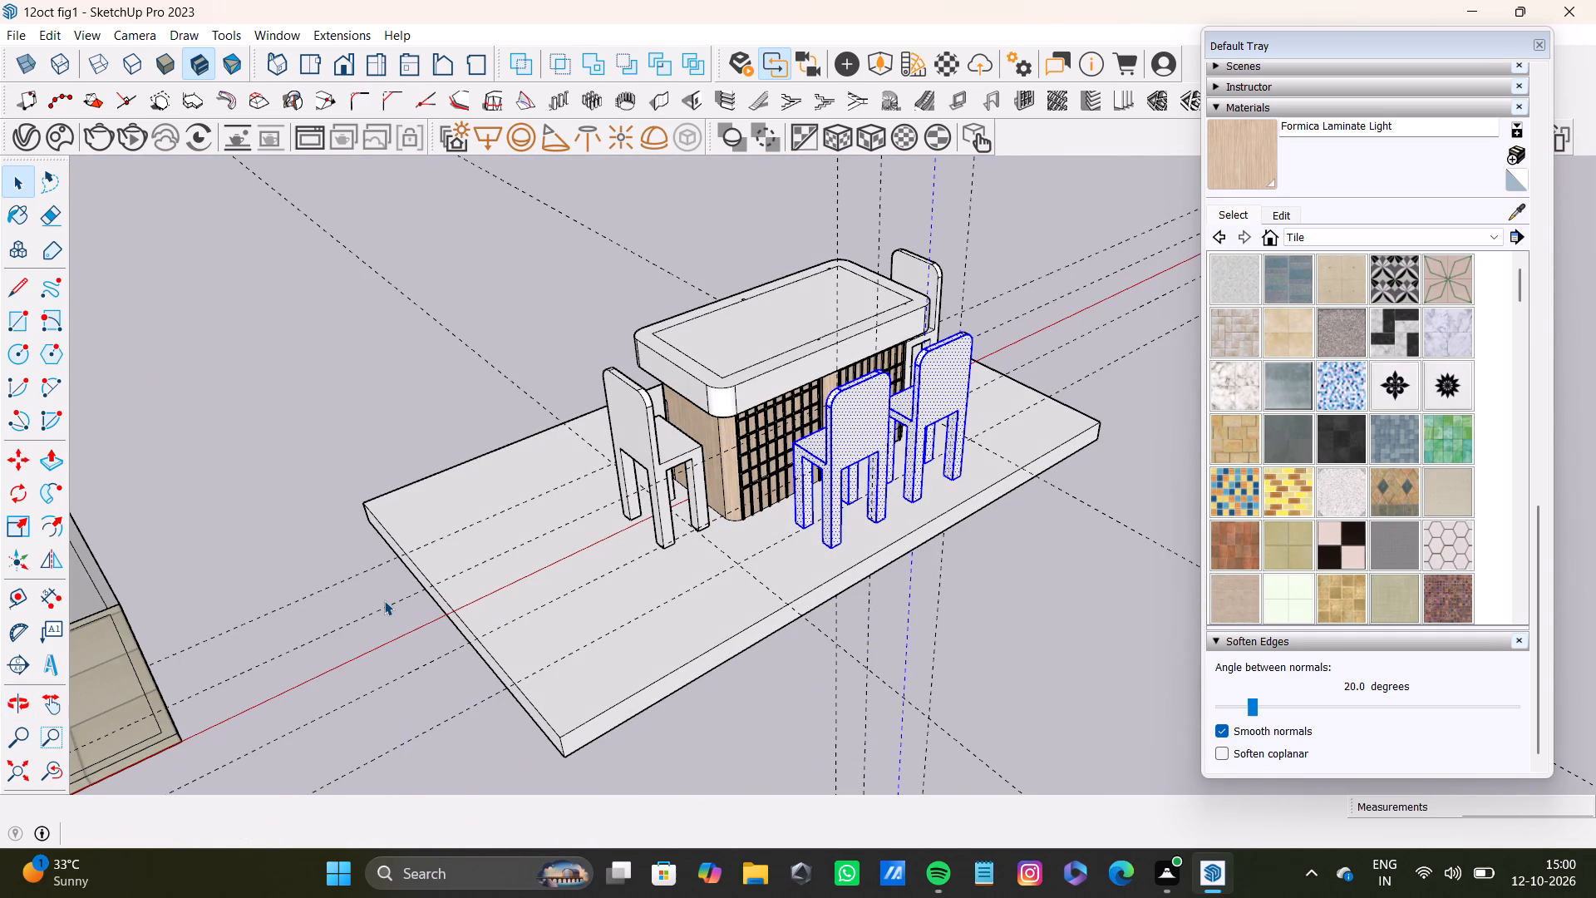
pyautogui.scroll(5, 726, 513)
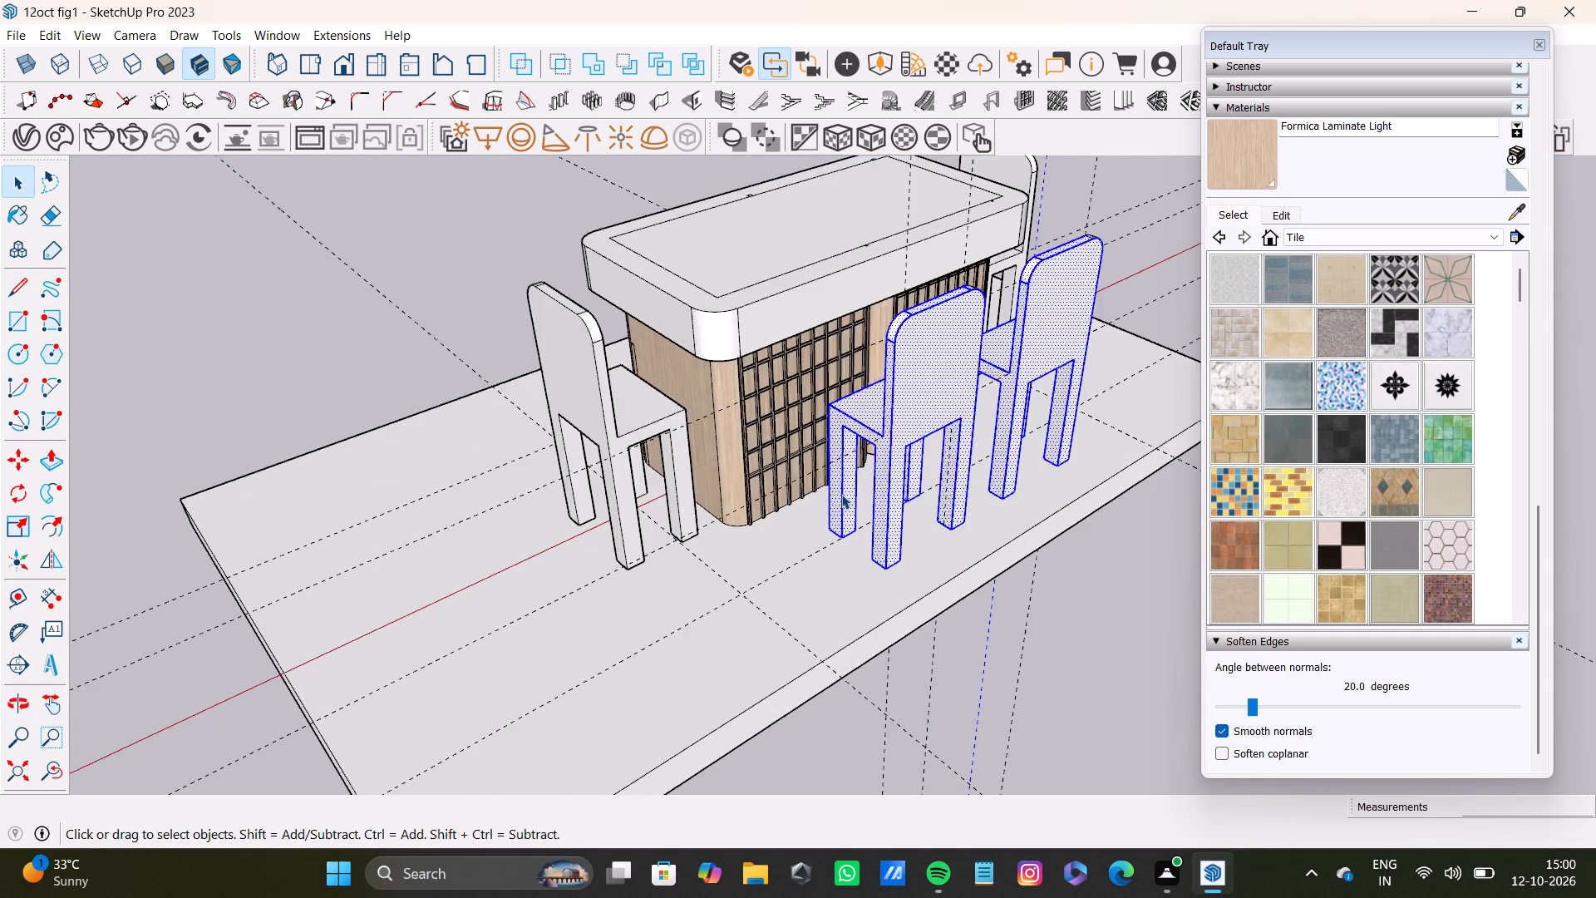
pyautogui.scroll(1, 841, 494)
pyautogui.scroll(-8, 843, 494)
pyautogui.moveTo(844, 495); pyautogui.dragTo(1013, 443, button='middle')
pyautogui.scroll(9, 866, 459)
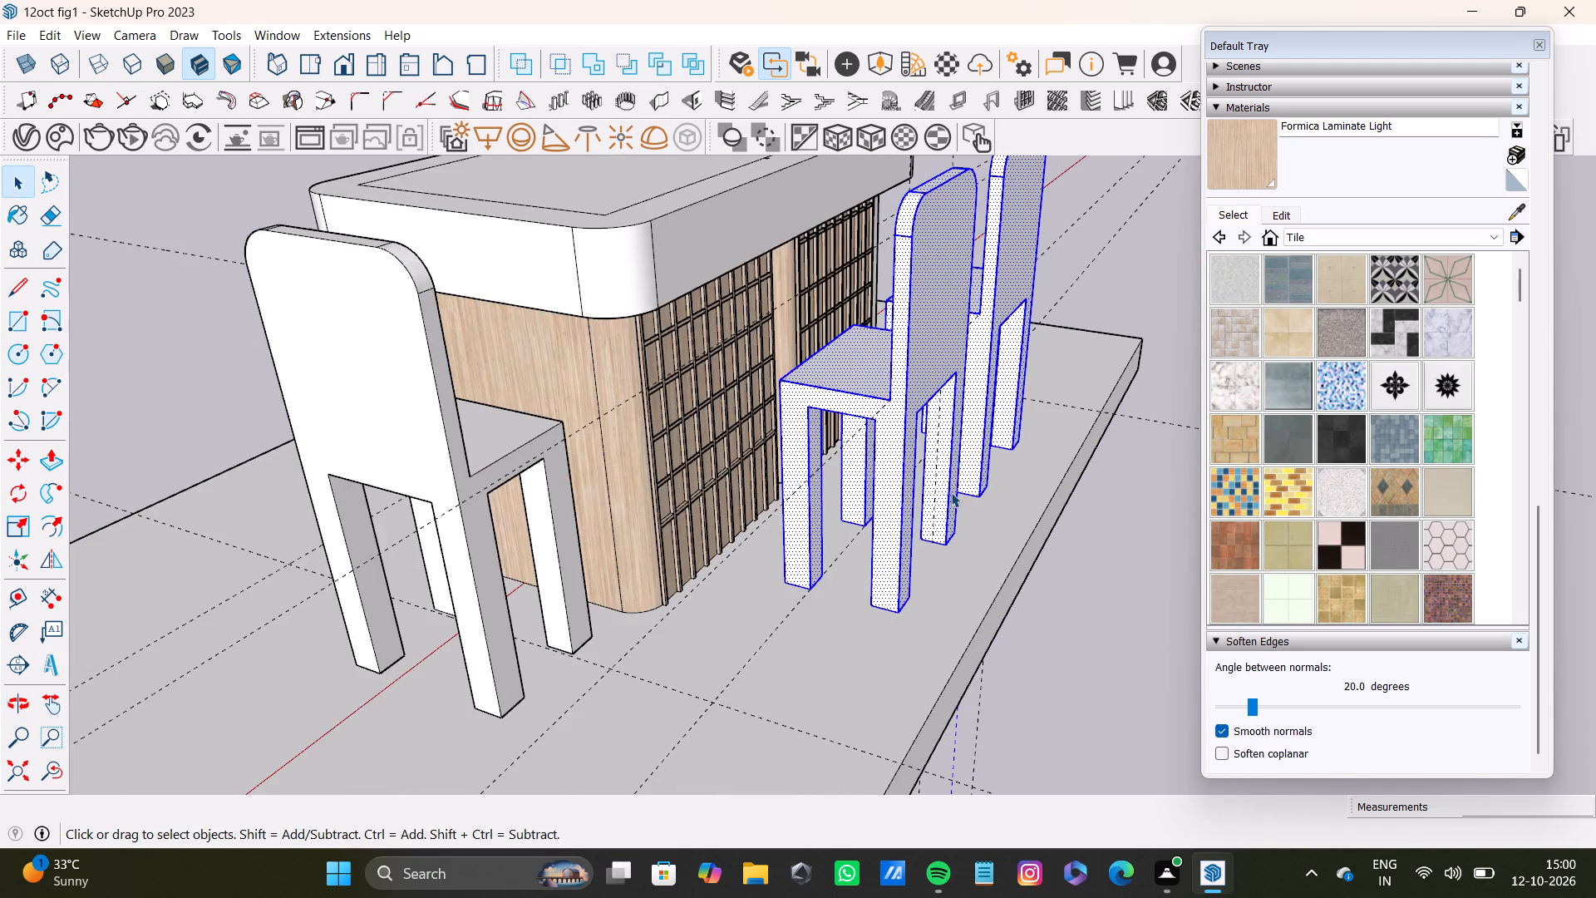
pyautogui.scroll(-8, 949, 487)
pyautogui.moveTo(951, 486); pyautogui.dragTo(1016, 513, button='middle')
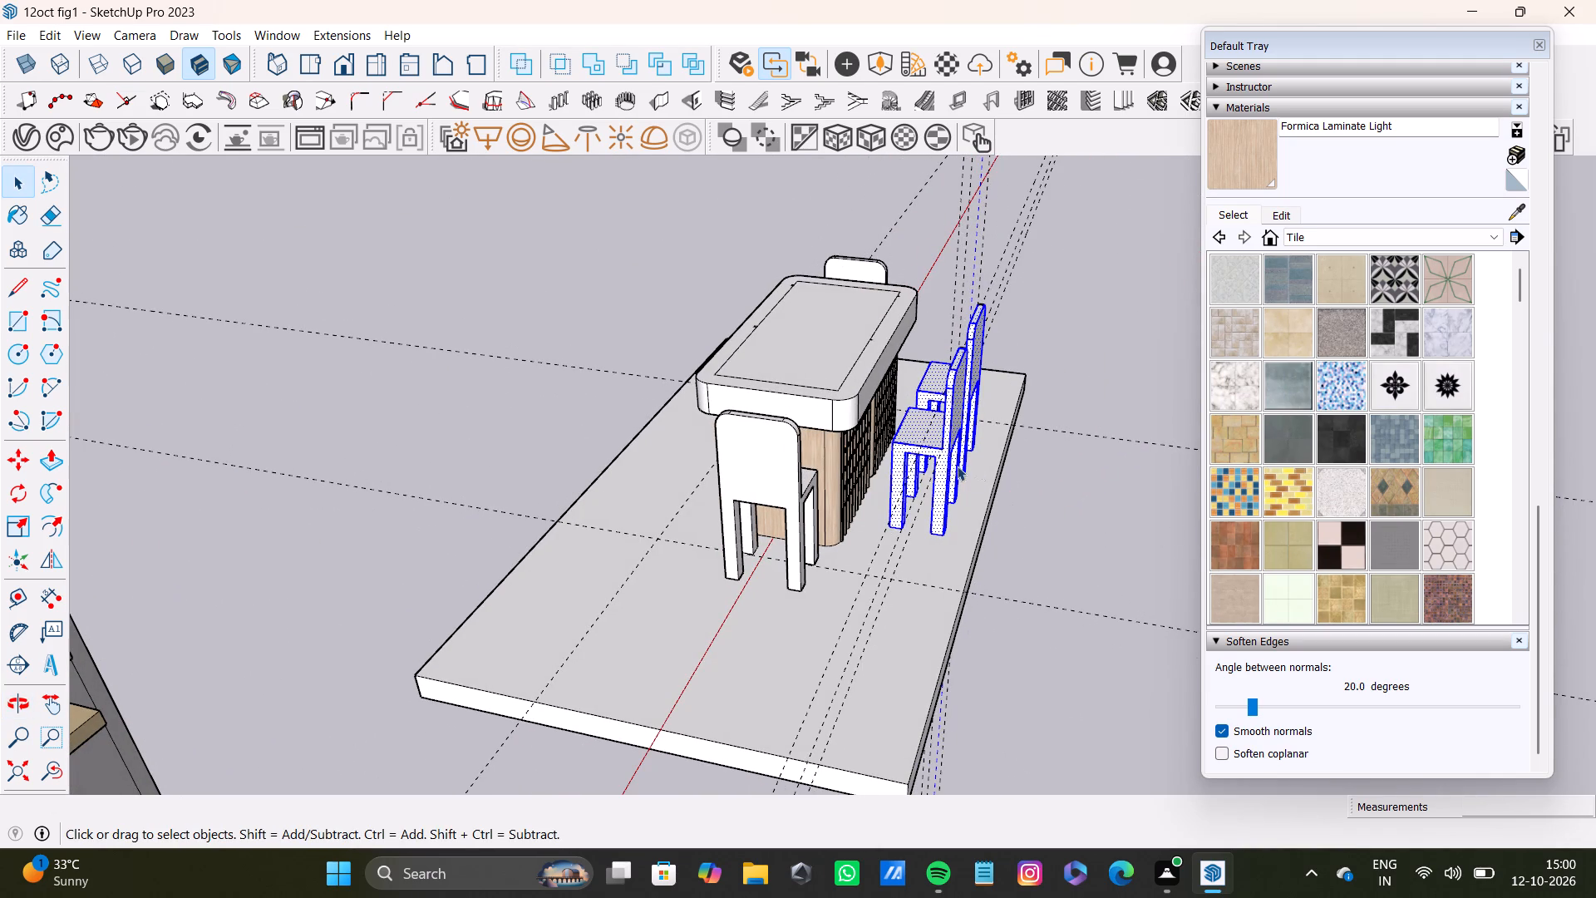
pyautogui.scroll(2, 923, 442)
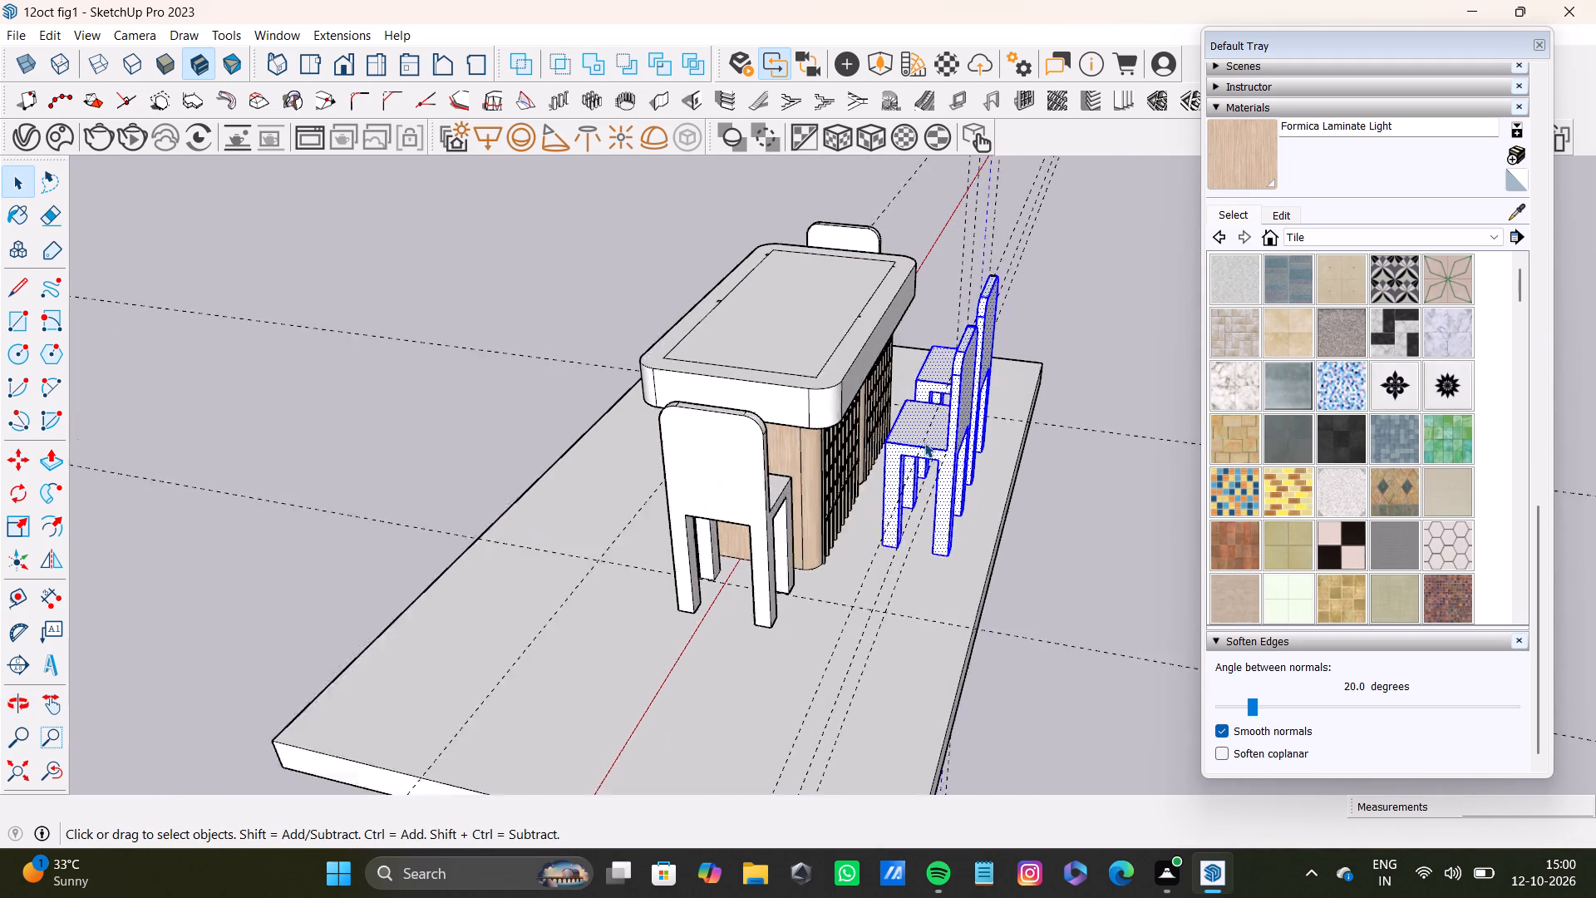
pyautogui.scroll(10, 924, 442)
pyautogui.scroll(-8, 920, 454)
pyautogui.moveTo(920, 447); pyautogui.dragTo(994, 410, button='middle')
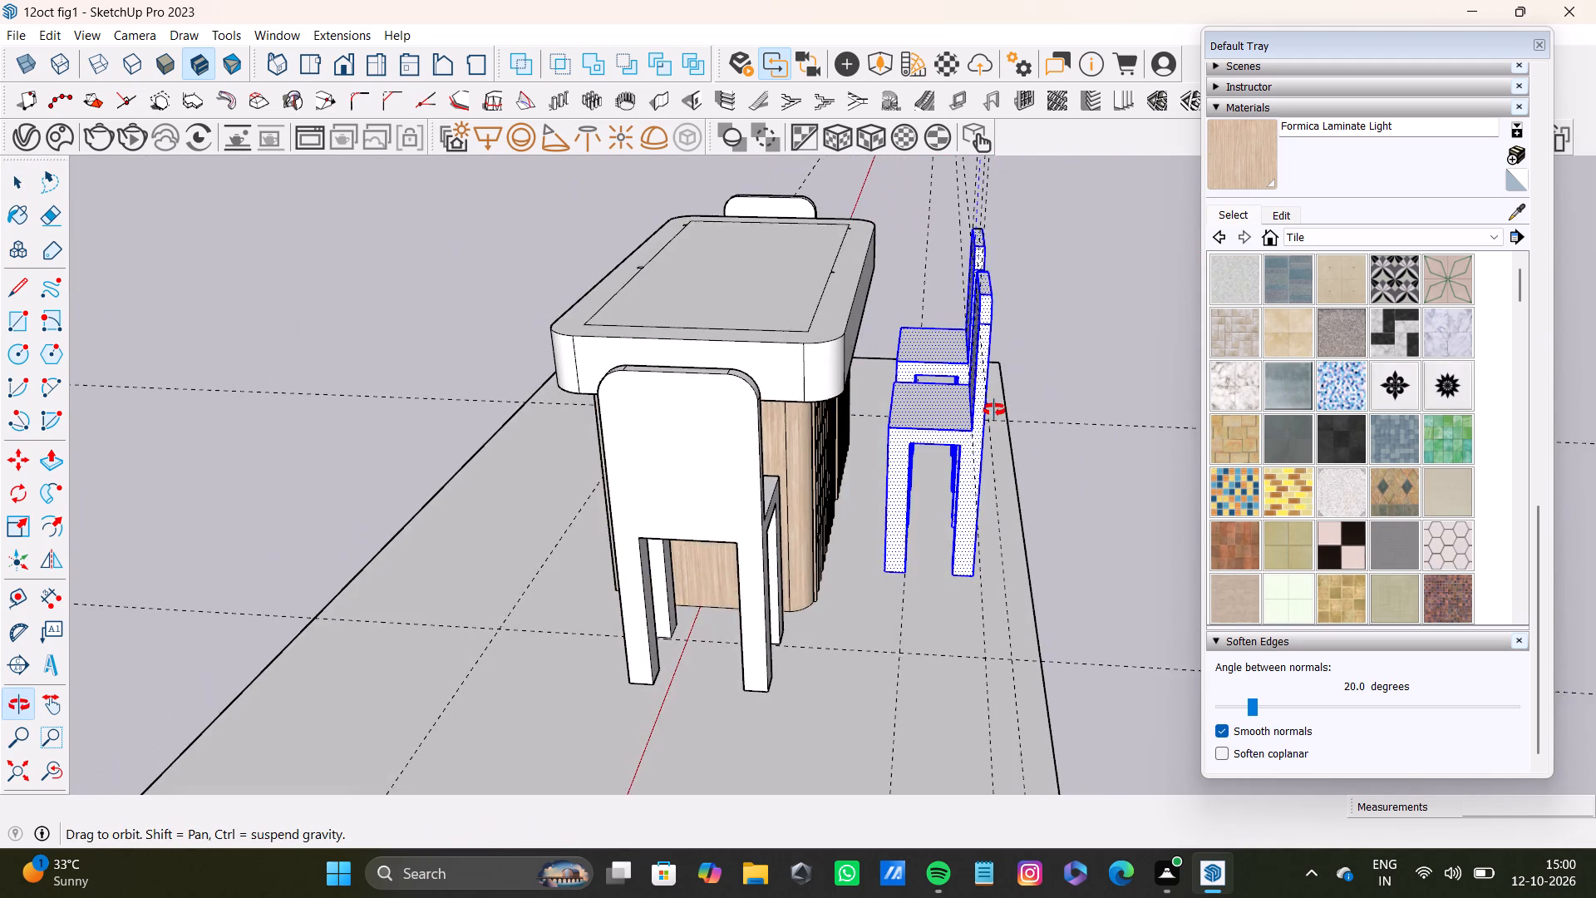
pyautogui.moveTo(994, 410); pyautogui.dragTo(994, 409, button='middle')
pyautogui.scroll(3, 948, 407)
# Examine the table's empty long side and how the selected chairs are placed against the opposite side.
pyautogui.scroll(-7, 894, 433)
pyautogui.moveTo(847, 503); pyautogui.dragTo(1394, 499, button='middle')
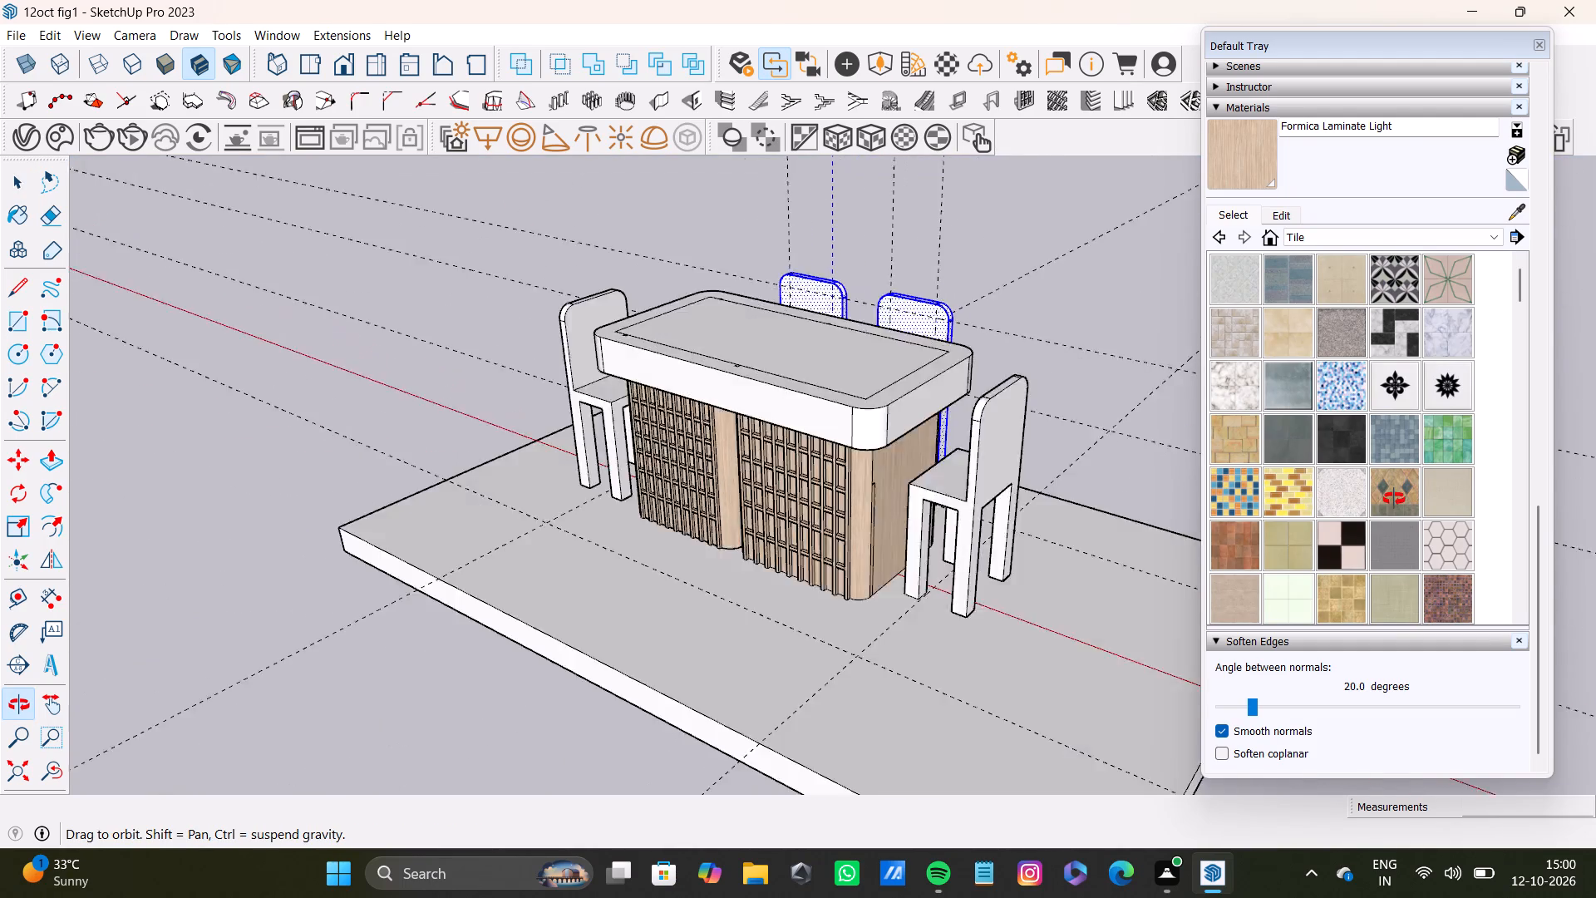
pyautogui.moveTo(1394, 499); pyautogui.dragTo(1395, 498, button='middle')
pyautogui.scroll(-4, 870, 363)
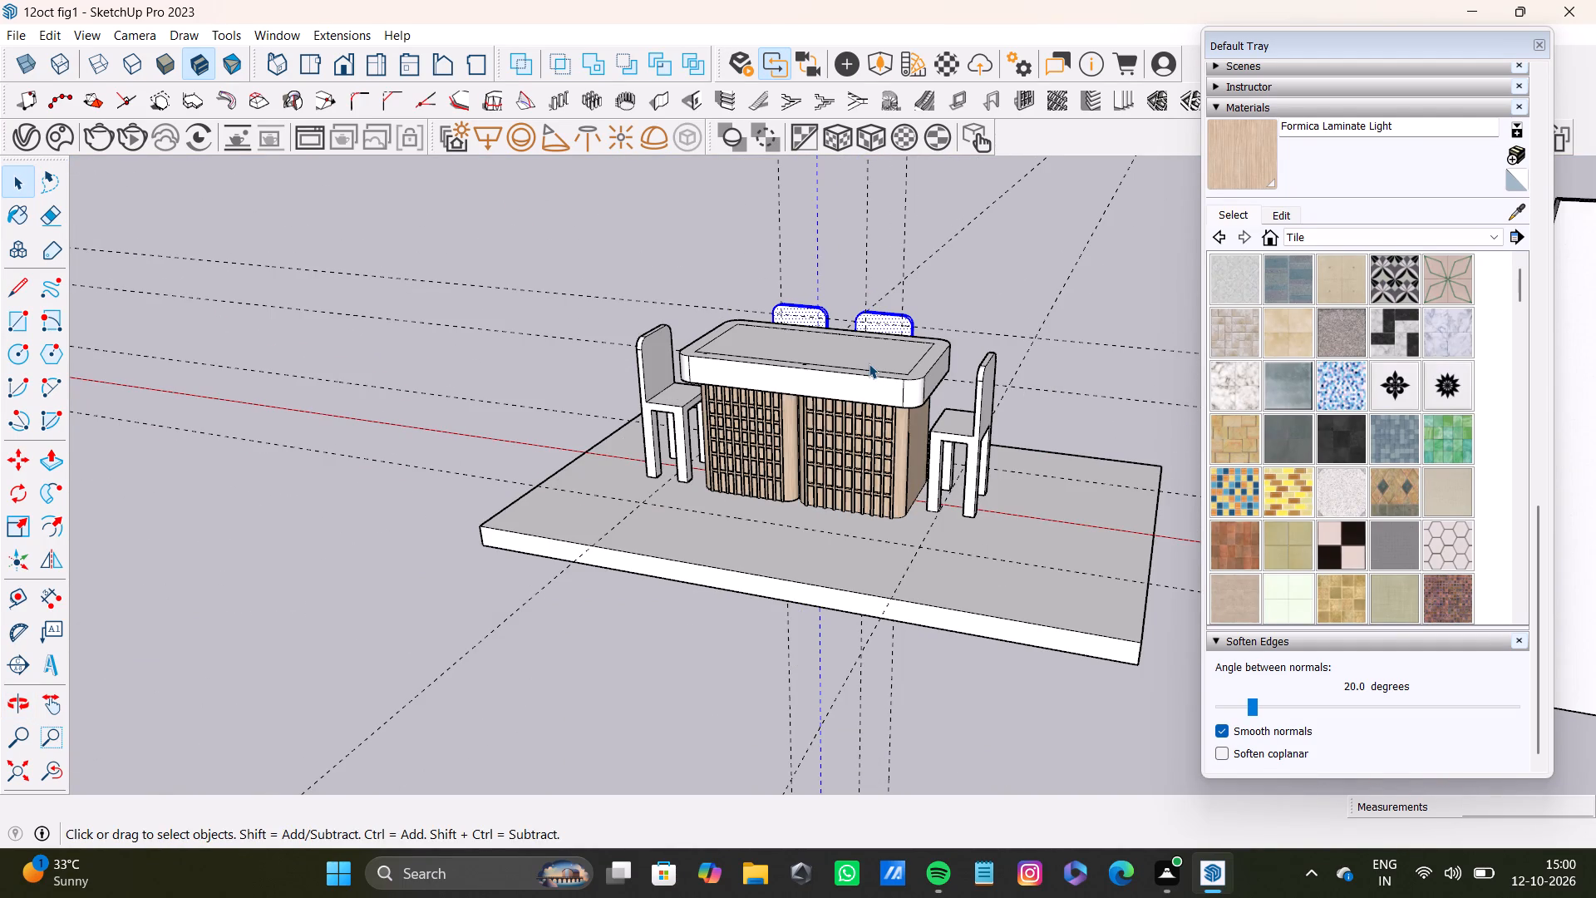
pyautogui.scroll(-4, 867, 365)
pyautogui.keyDown('shift'); pyautogui.moveTo(970, 344); pyautogui.dragTo(741, 442, button='middle'); pyautogui.keyUp('shift')
pyautogui.scroll(9, 973, 416)
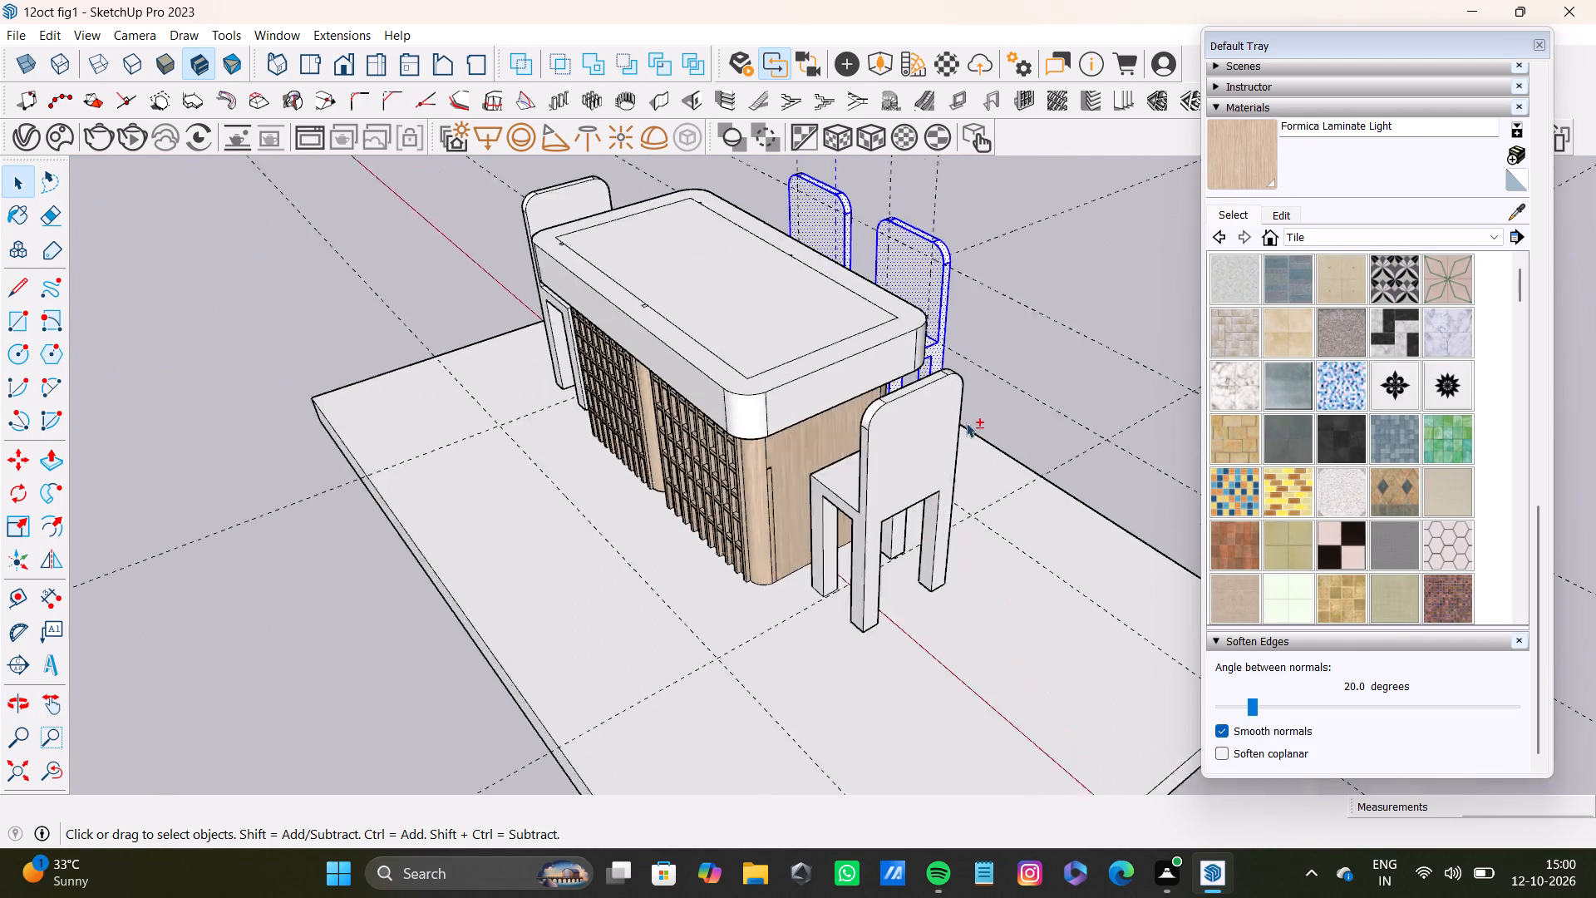
pyautogui.moveTo(1002, 418); pyautogui.dragTo(764, 502, button='middle')
pyautogui.keyDown('shift'); pyautogui.scroll(9, 922, 414); pyautogui.keyUp('shift')
pyautogui.keyDown('shift'); pyautogui.scroll(-13, 933, 390); pyautogui.keyUp('shift')
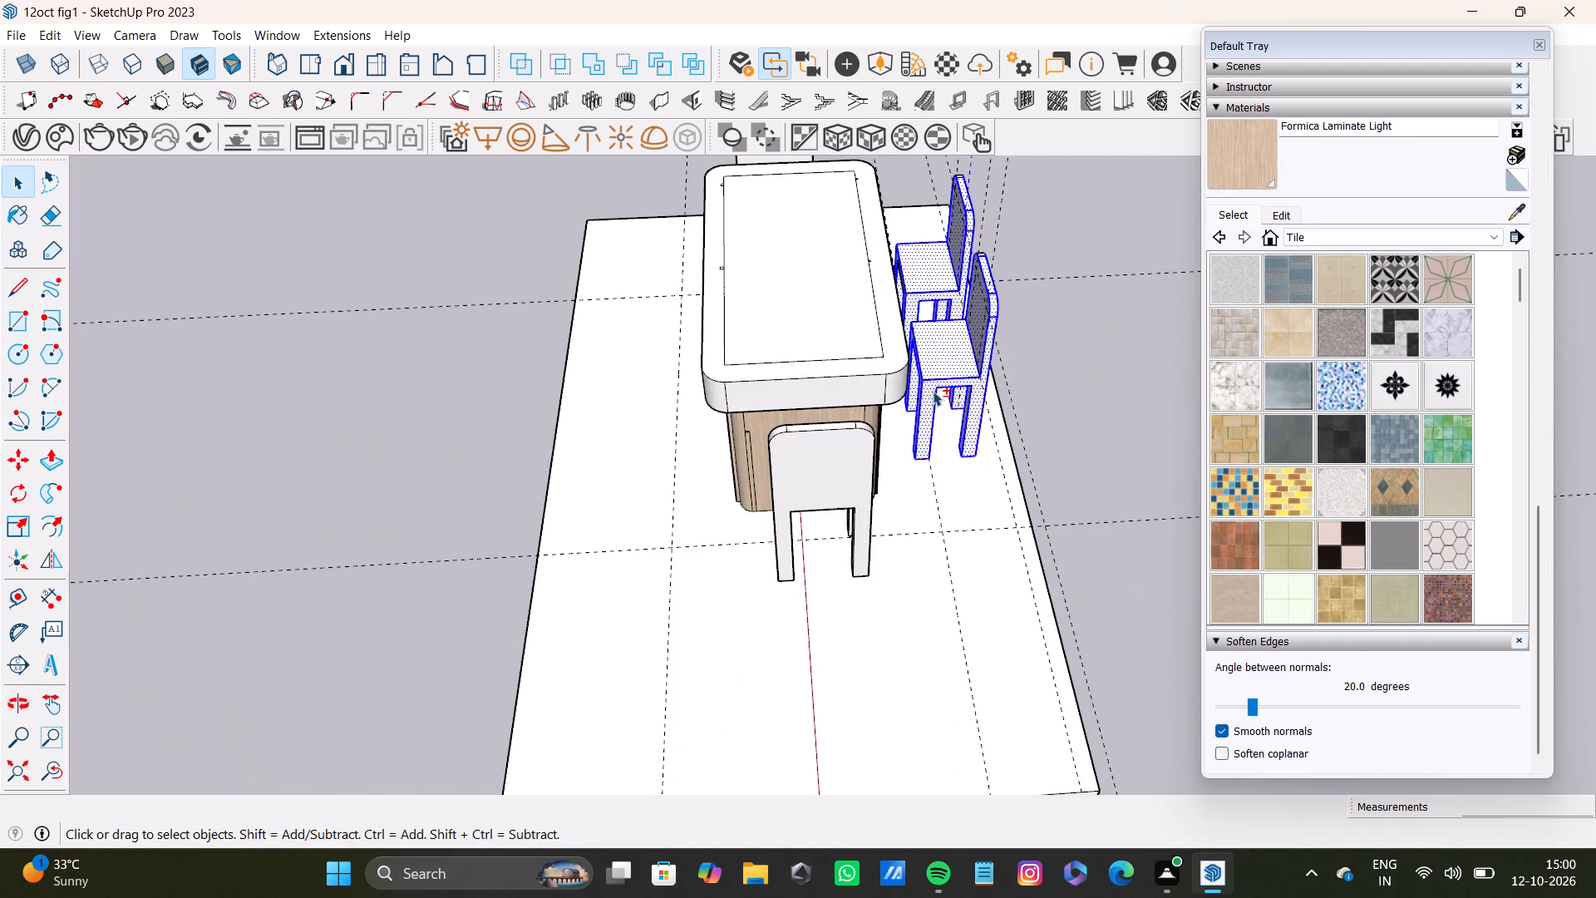
pyautogui.keyDown('shift'); pyautogui.moveTo(933, 391); pyautogui.dragTo(839, 453, button='middle'); pyautogui.keyUp('shift')
pyautogui.scroll(13, 850, 446)
pyautogui.scroll(-10, 855, 441)
pyautogui.moveTo(853, 442); pyautogui.dragTo(643, 445, button='middle')
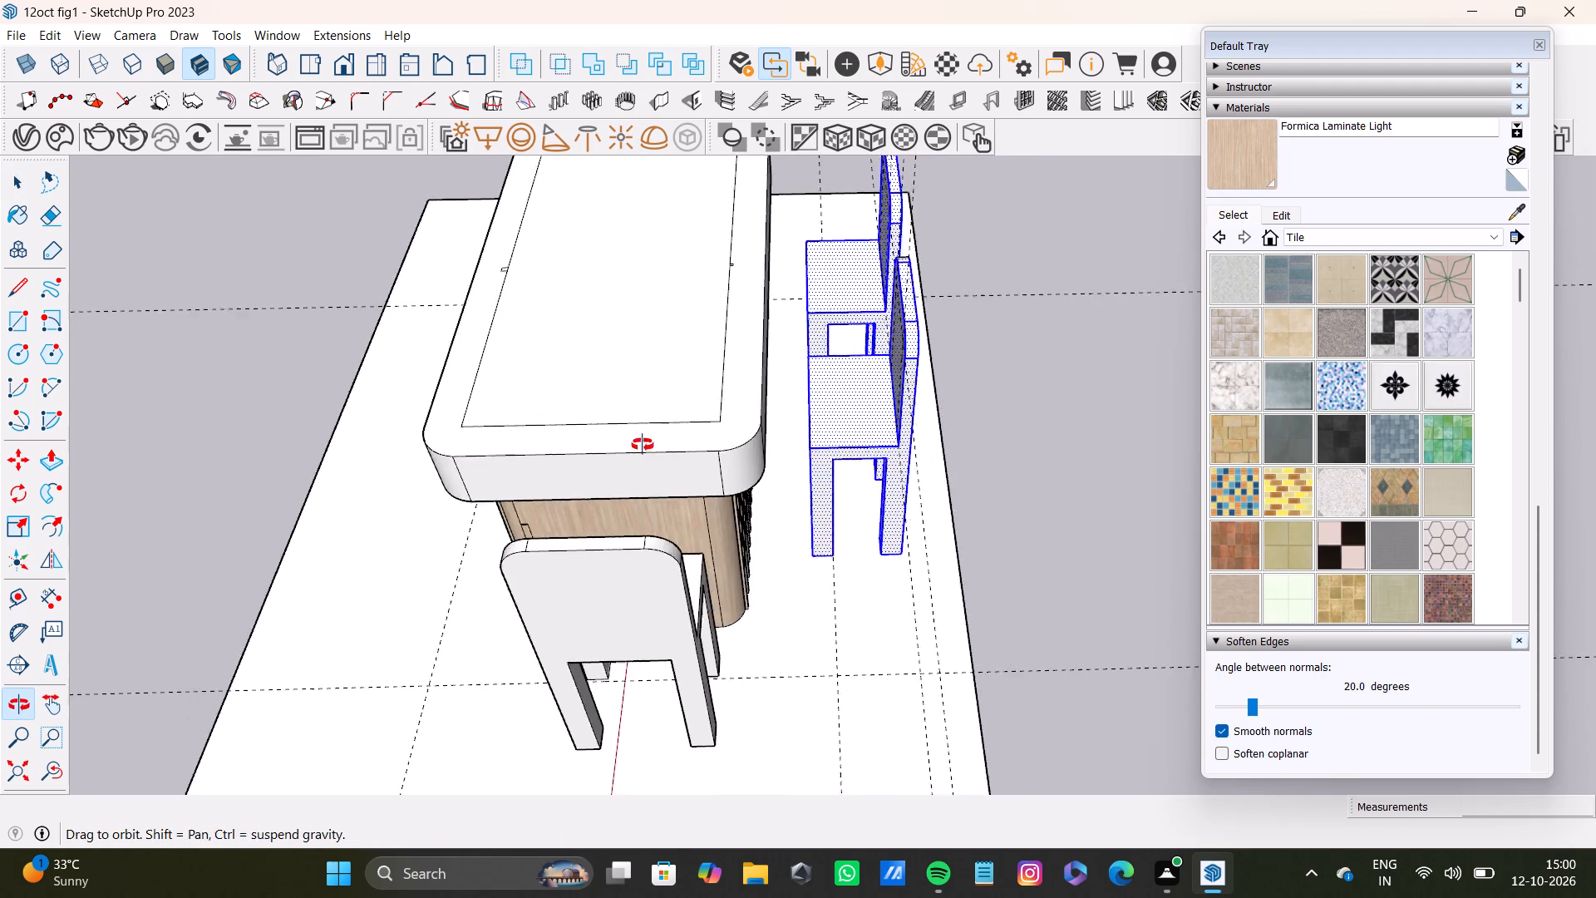
pyautogui.moveTo(643, 445); pyautogui.dragTo(569, 438, button='middle')
pyautogui.scroll(4, 698, 445)
pyautogui.scroll(-5, 712, 456)
pyautogui.moveTo(712, 469); pyautogui.dragTo(803, 405, button='middle')
pyautogui.scroll(-1, 803, 405)
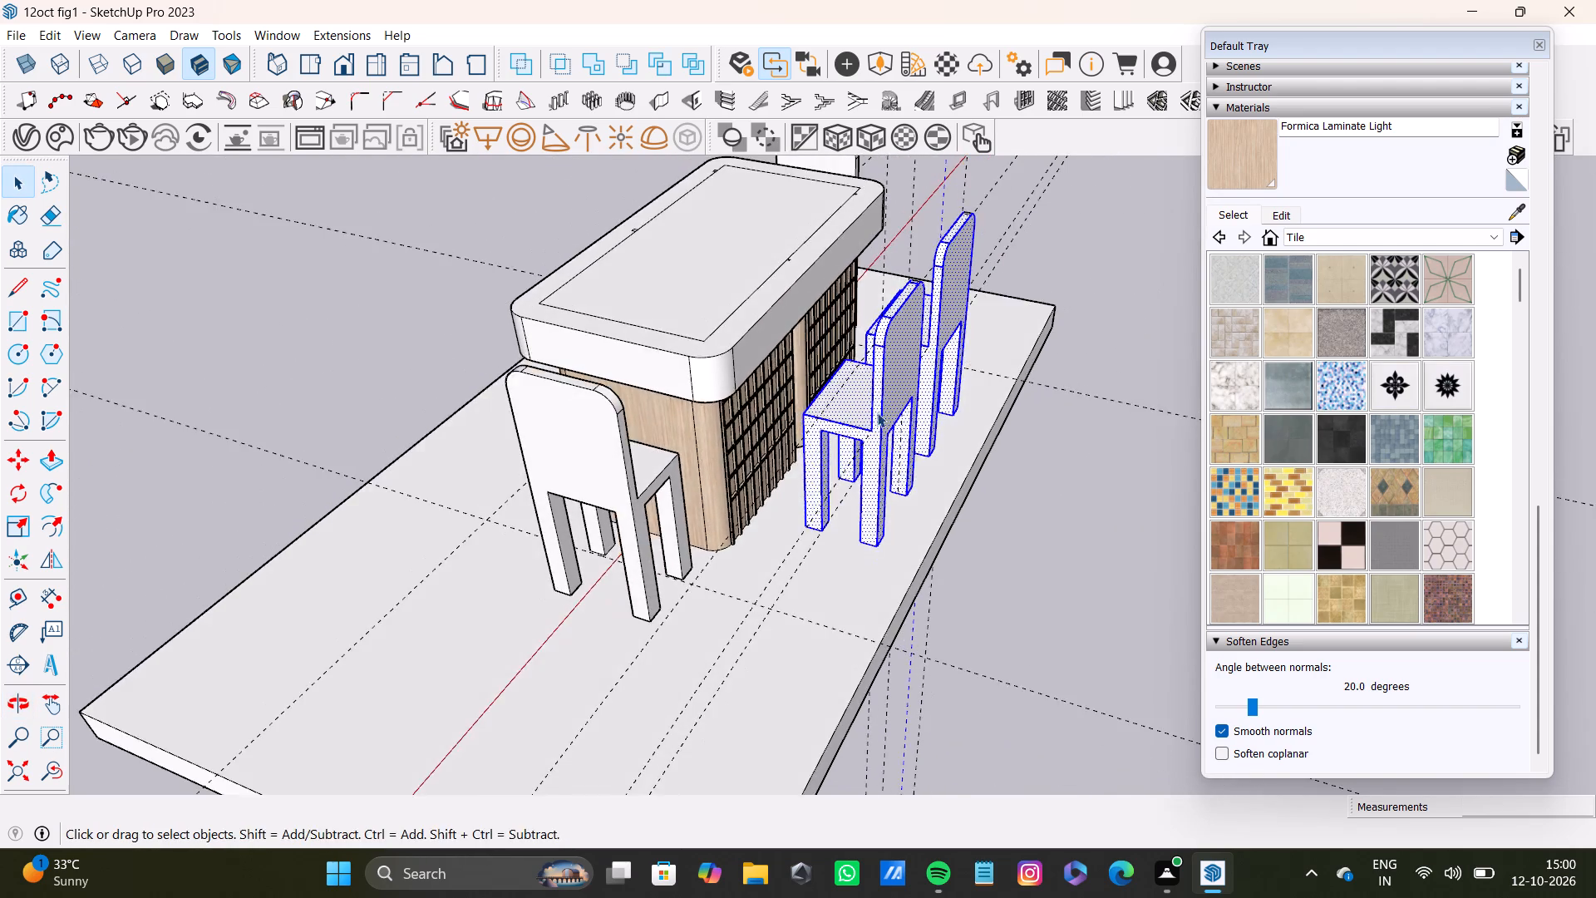
pyautogui.scroll(4, 877, 412)
pyautogui.moveTo(871, 430); pyautogui.dragTo(961, 417, button='middle')
pyautogui.scroll(1, 935, 431)
pyautogui.scroll(-4, 934, 431)
pyautogui.keyDown('shift'); pyautogui.moveTo(906, 436); pyautogui.dragTo(992, 412, button='middle'); pyautogui.keyUp('shift')
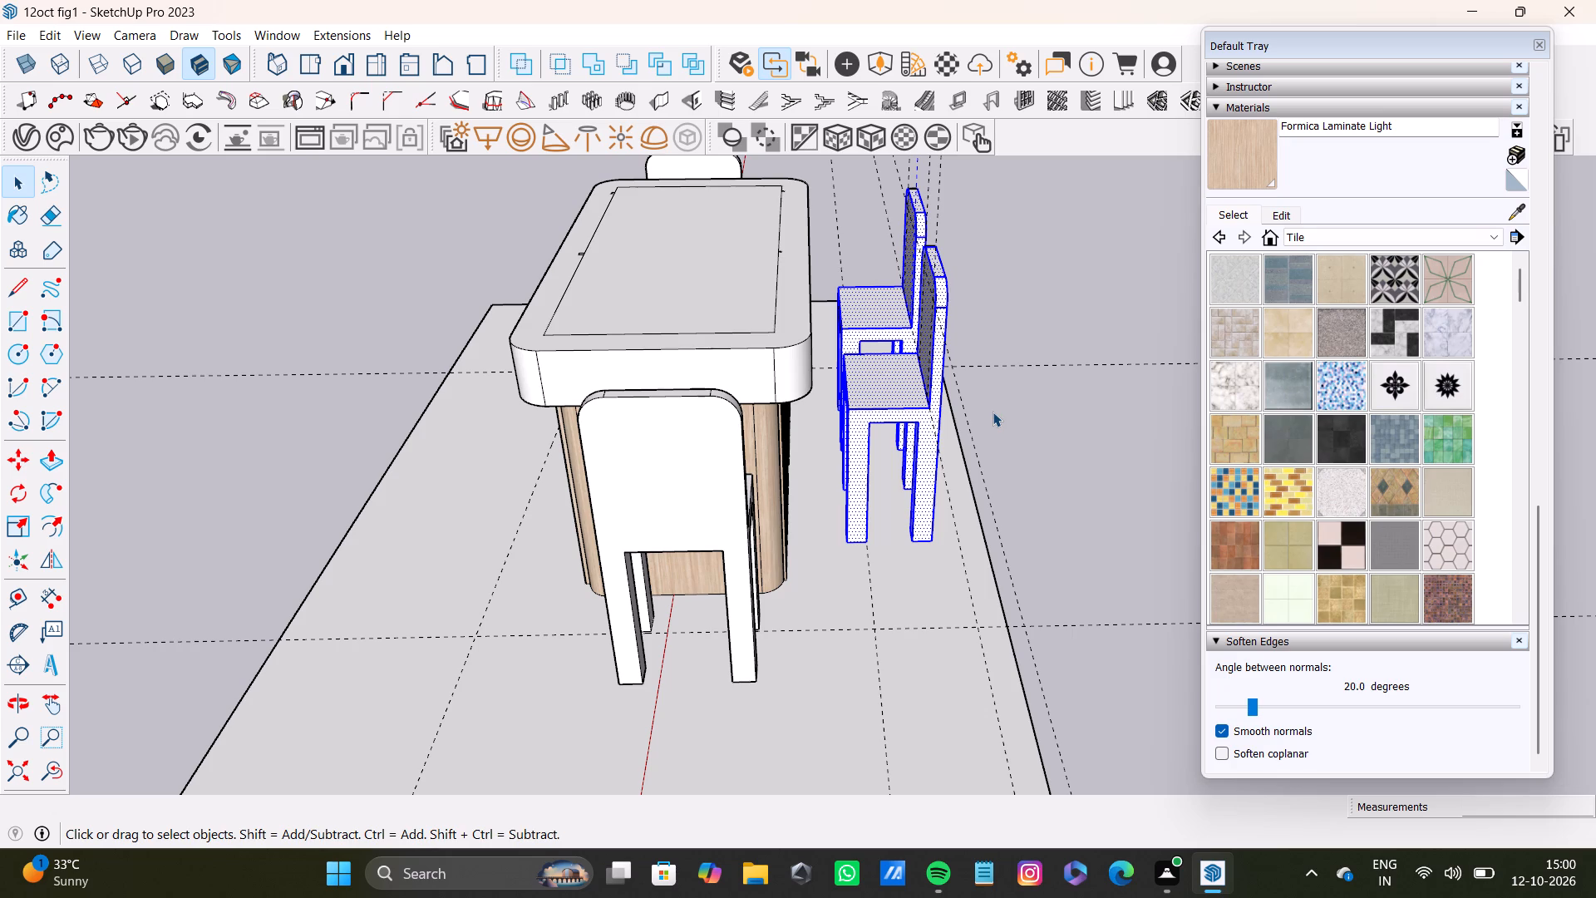
pyautogui.scroll(-8, 885, 347)
pyautogui.moveTo(860, 392); pyautogui.dragTo(1061, 467, button='middle')
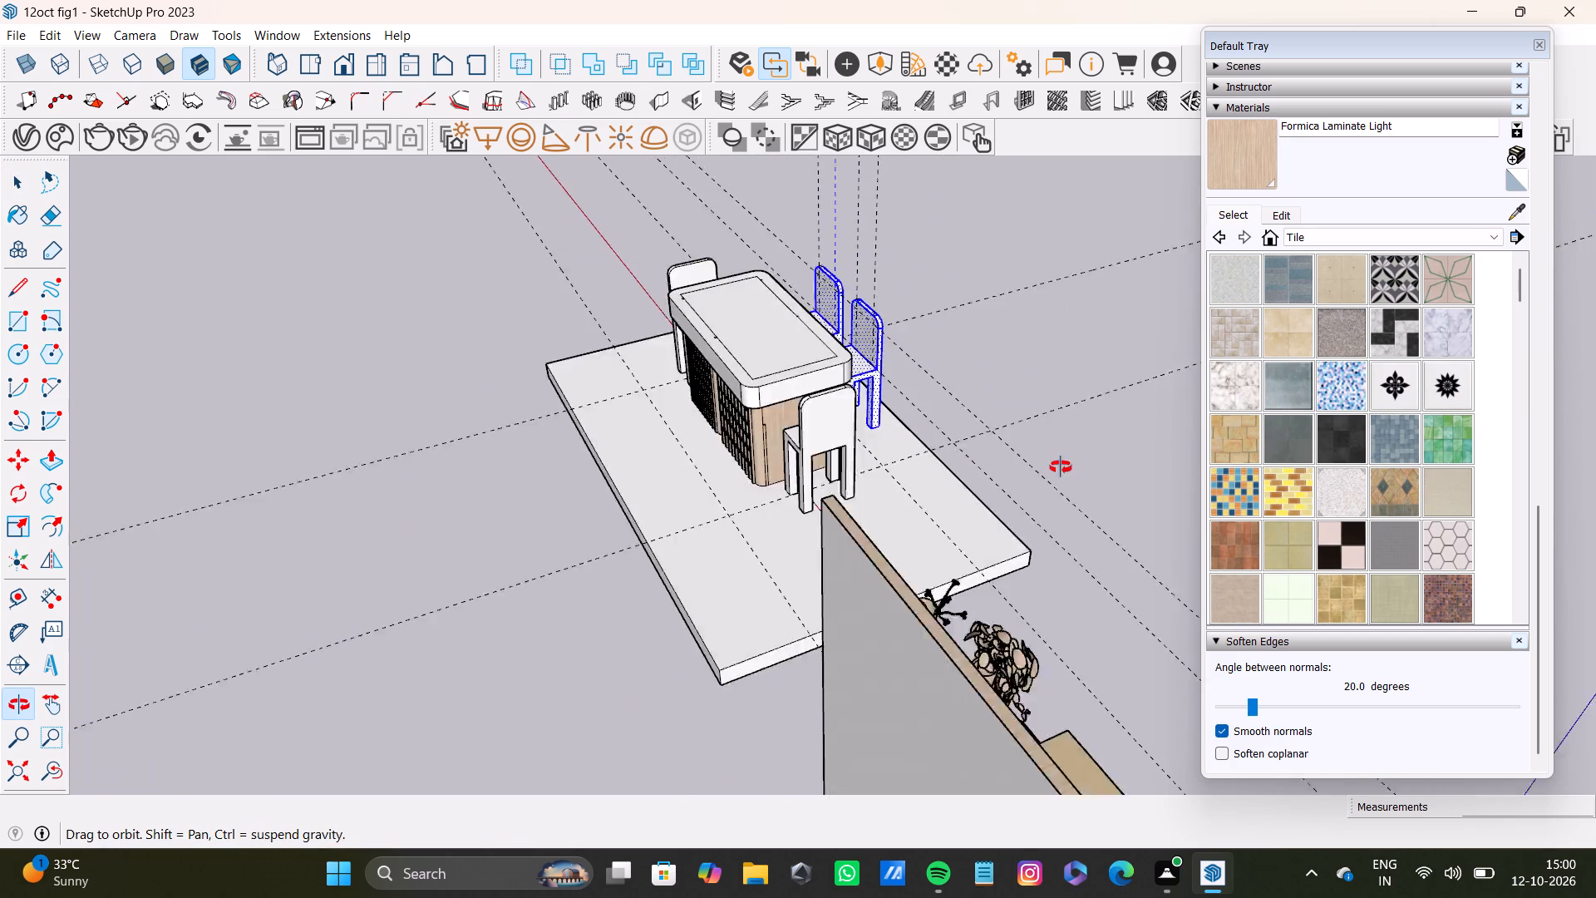
# Copy both selected long-side chairs across the table to its opposite long side, about 6' 1" from the originals.
pyautogui.moveTo(1061, 467); pyautogui.dragTo(884, 504, button='middle')
pyautogui.scroll(13, 891, 372)
pyautogui.moveTo(862, 444); pyautogui.dragTo(866, 333, button='middle')
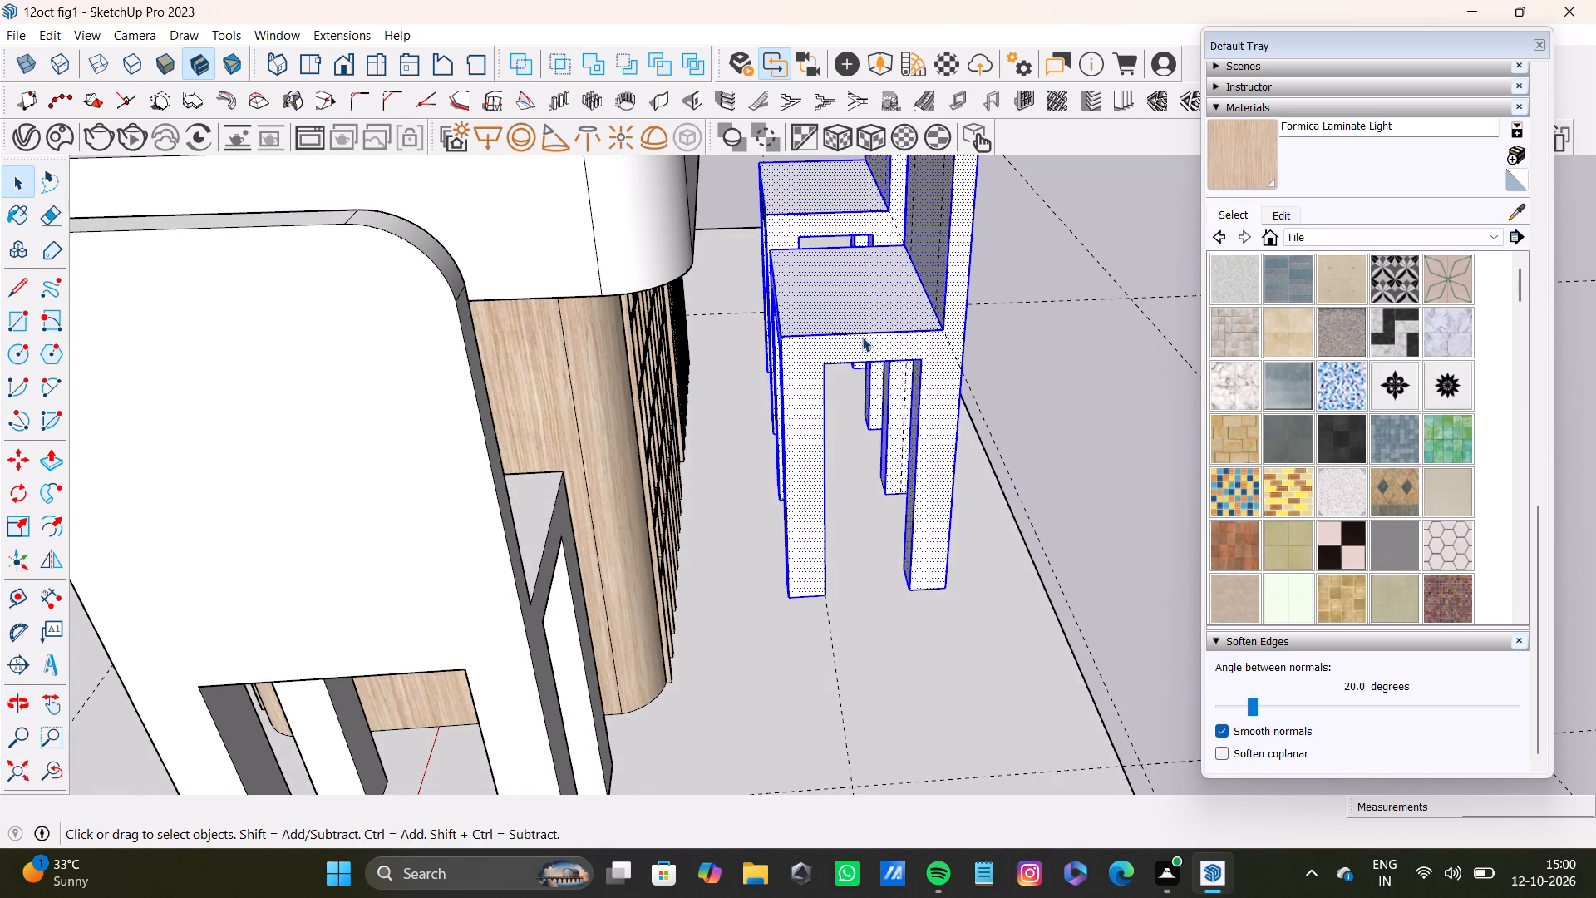
pyautogui.scroll(-2, 860, 337)
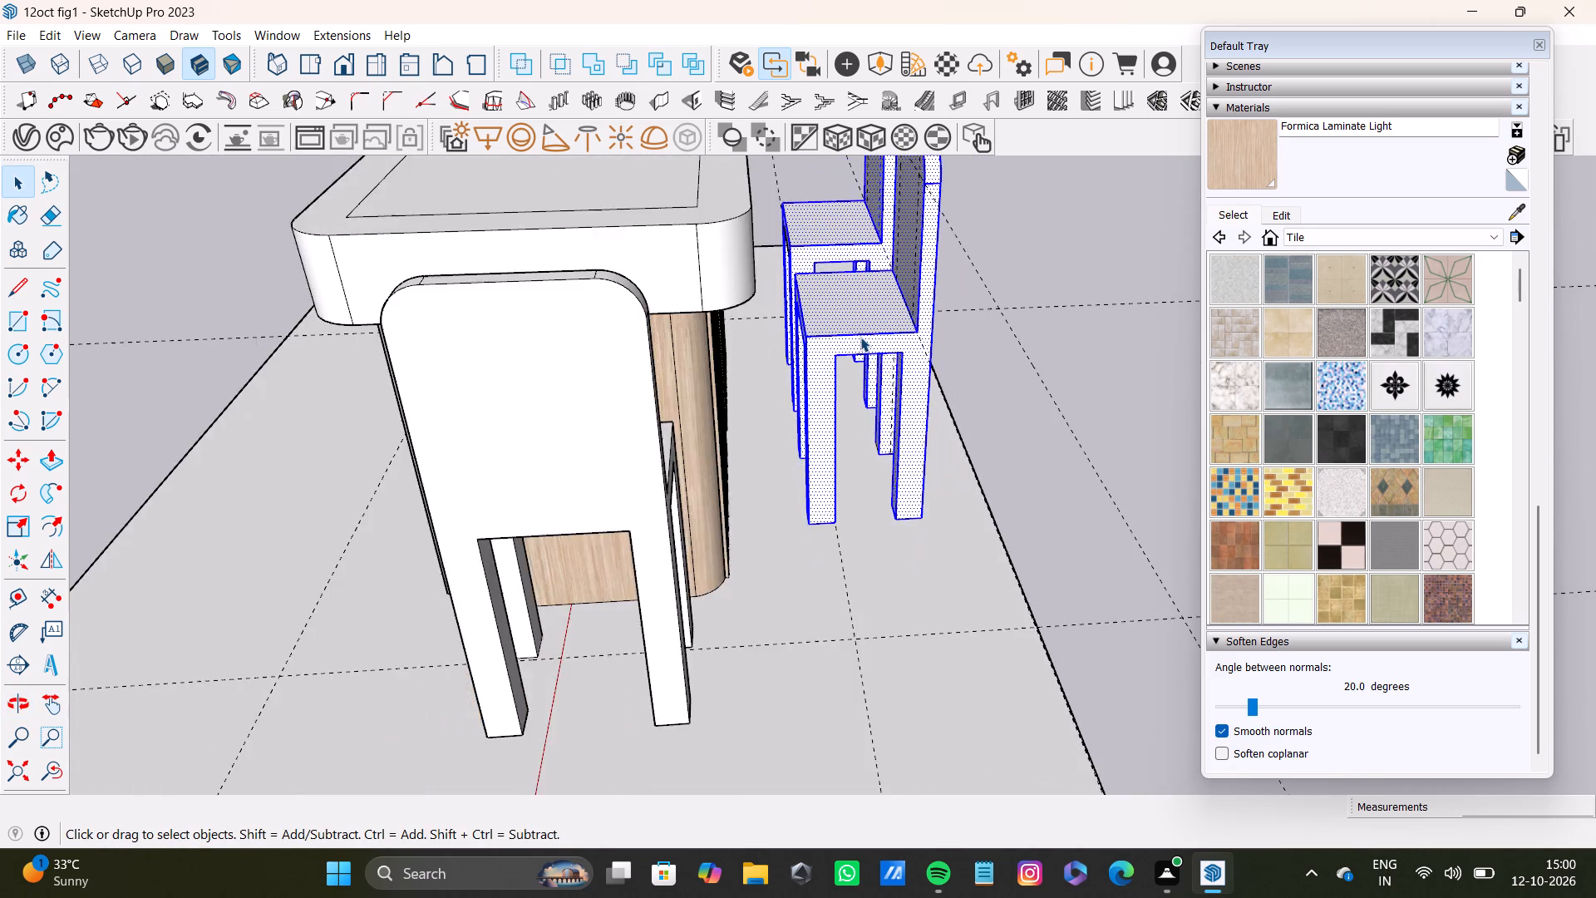
pyautogui.scroll(-14, 860, 337)
pyautogui.keyDown('shift'); pyautogui.moveTo(915, 328); pyautogui.dragTo(918, 393, button='middle'); pyautogui.keyUp('shift')
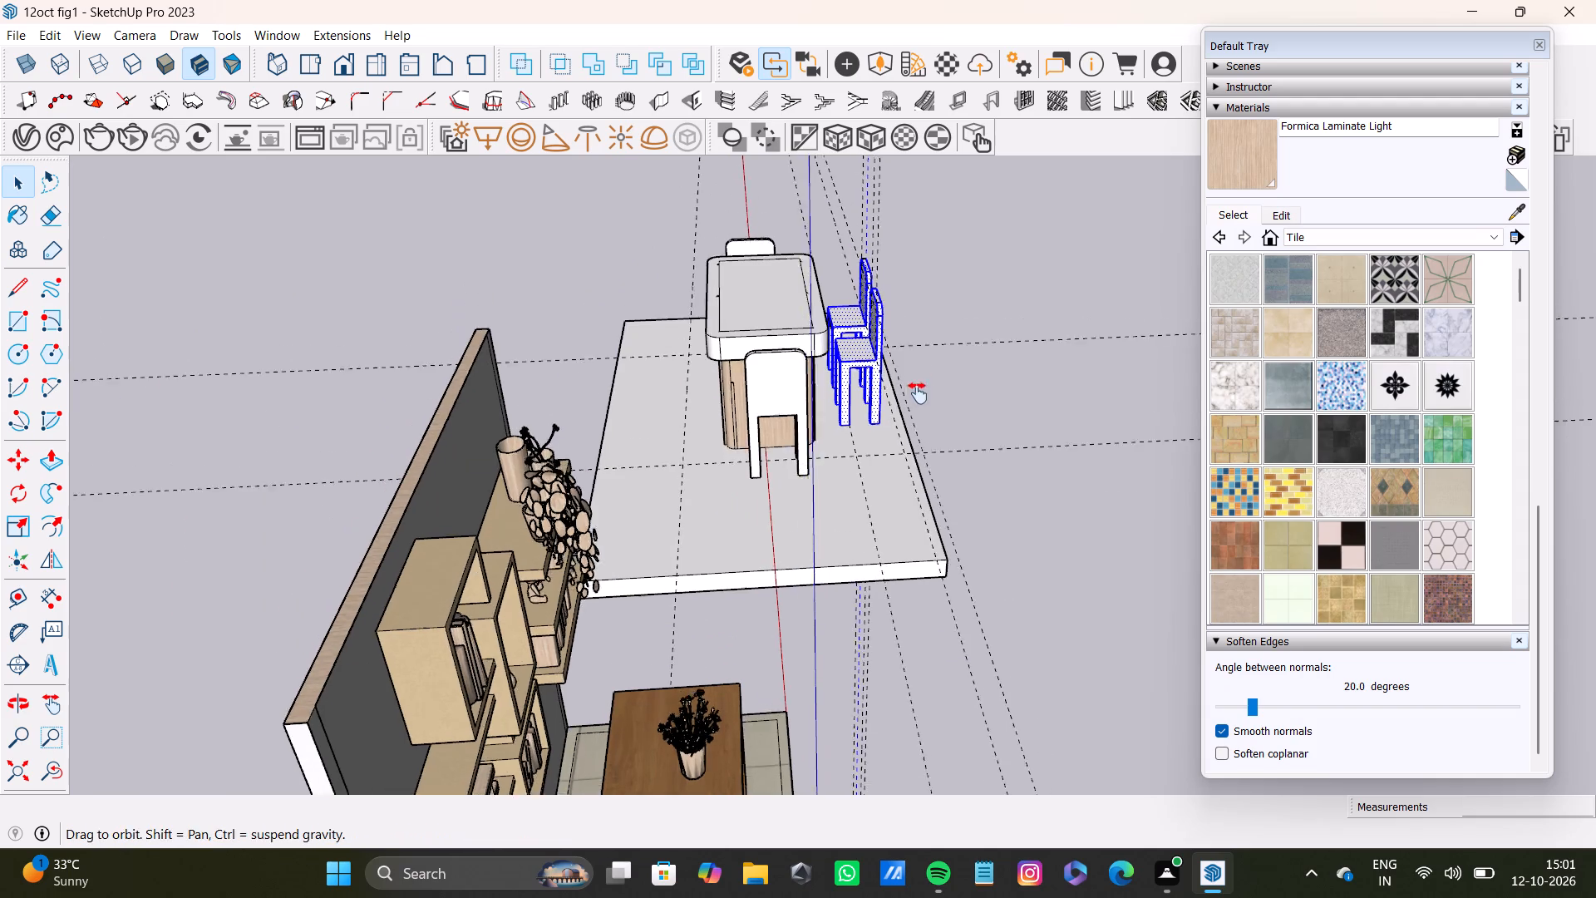
pyautogui.keyDown('shift'); pyautogui.moveTo(918, 393); pyautogui.dragTo(914, 413, button='middle'); pyautogui.keyUp('shift')
pyautogui.scroll(8, 879, 440)
pyautogui.moveTo(912, 456); pyautogui.dragTo(875, 427, button='middle')
pyautogui.press('m')
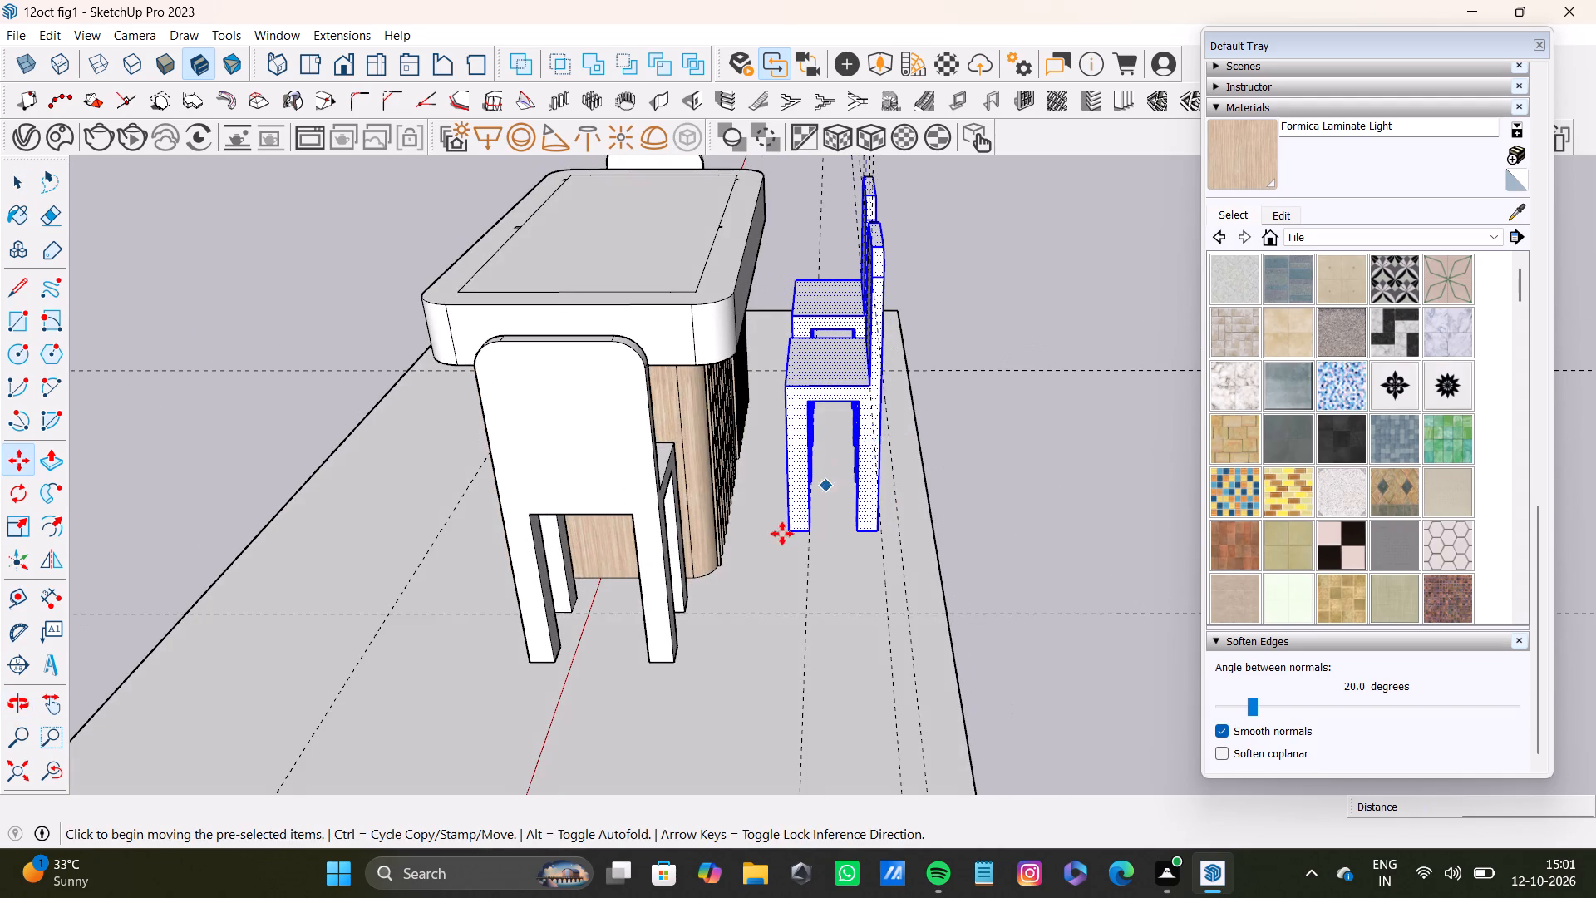
pyautogui.scroll(7, 780, 534)
pyautogui.keyDown('shift'); pyautogui.click(805, 531); pyautogui.keyUp('shift')
pyautogui.scroll(-3, 849, 533)
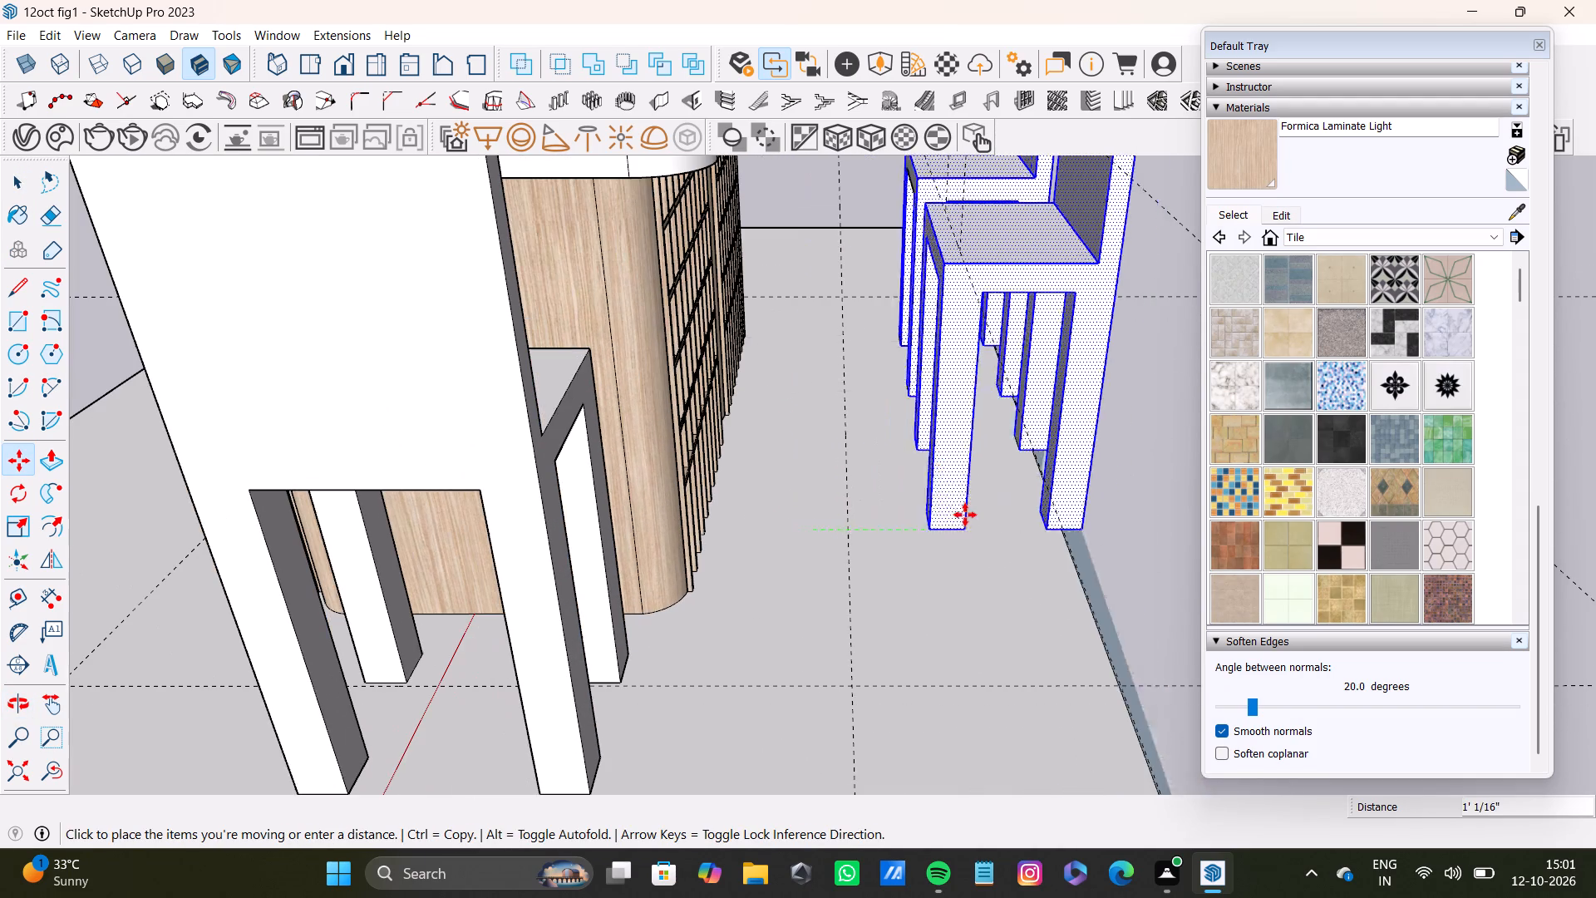
pyautogui.scroll(-4, 933, 465)
pyautogui.keyDown('shift'); pyautogui.moveTo(1022, 484); pyautogui.dragTo(978, 318, button='middle'); pyautogui.keyUp('shift')
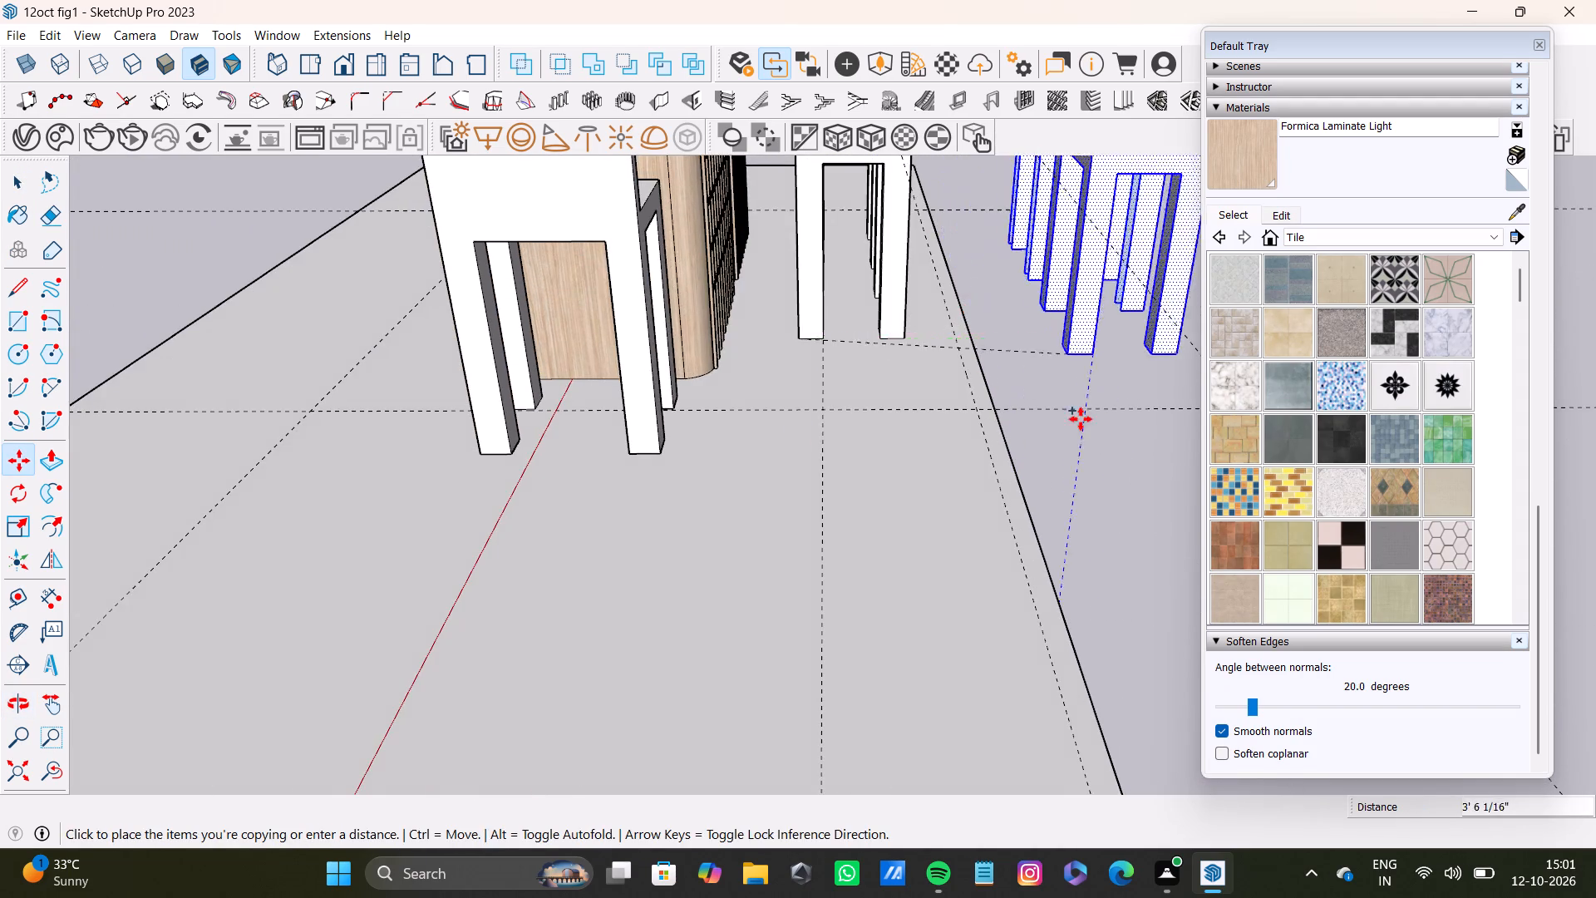
pyautogui.scroll(-3, 680, 437)
pyautogui.moveTo(459, 471); pyautogui.dragTo(948, 484, button='middle')
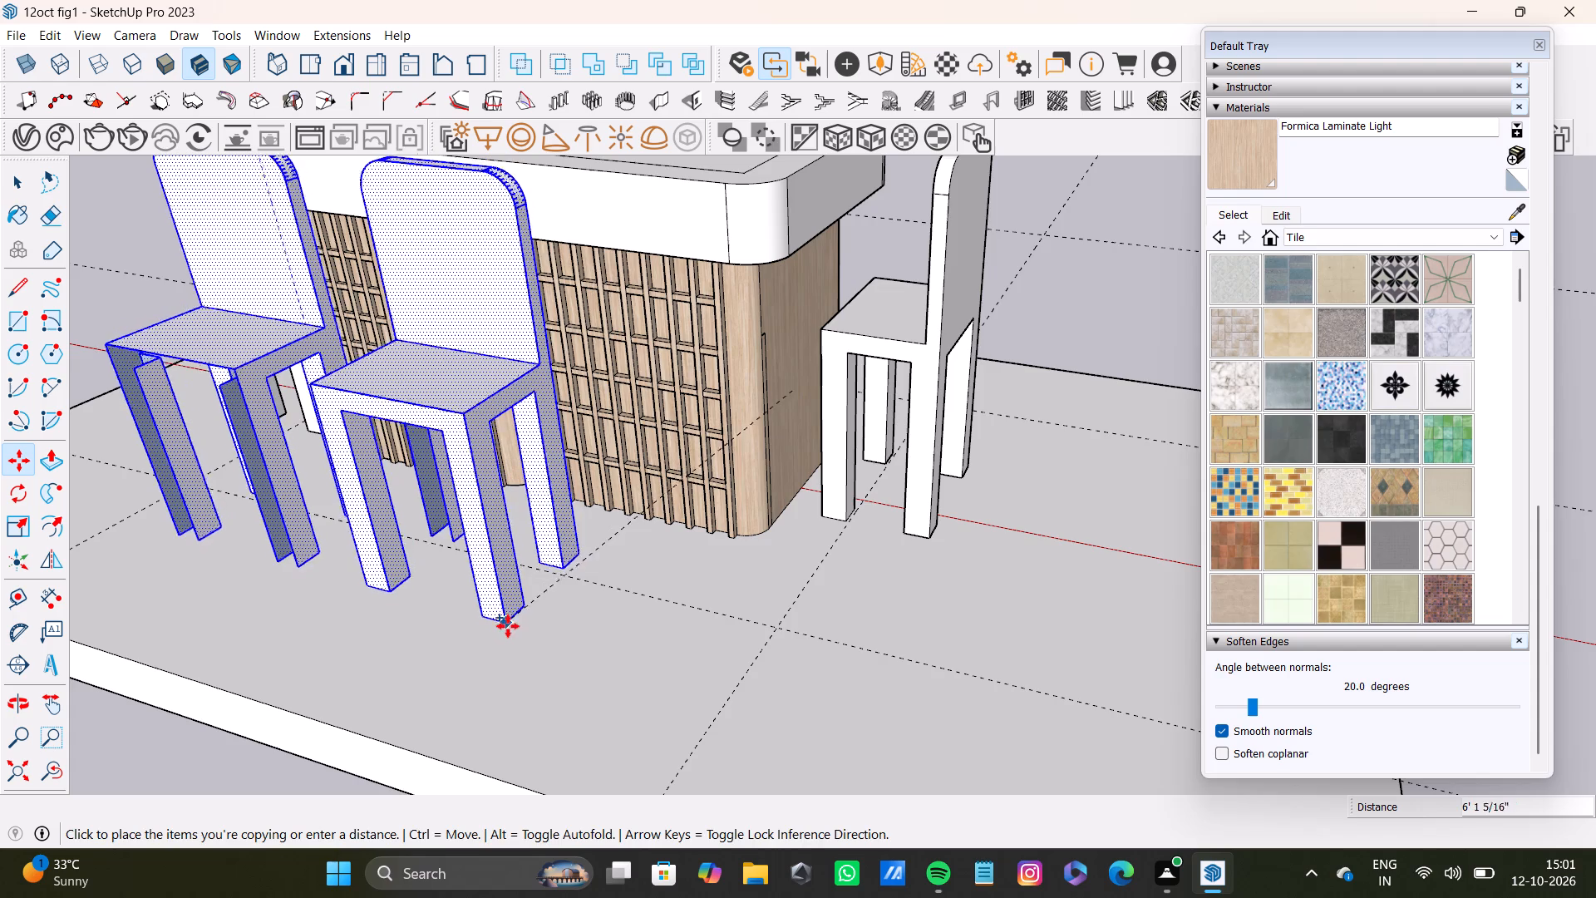
pyautogui.click(513, 636)
# Draw a rectangle closing the open front of one copied chair's front leg, from the outer seat corner to the foot.
pyautogui.scroll(-4, 515, 634)
pyautogui.moveTo(572, 634); pyautogui.dragTo(706, 722, button='middle')
pyautogui.scroll(-3, 674, 712)
pyautogui.keyDown('shift'); pyautogui.moveTo(674, 712); pyautogui.dragTo(673, 708, button='middle'); pyautogui.keyUp('shift')
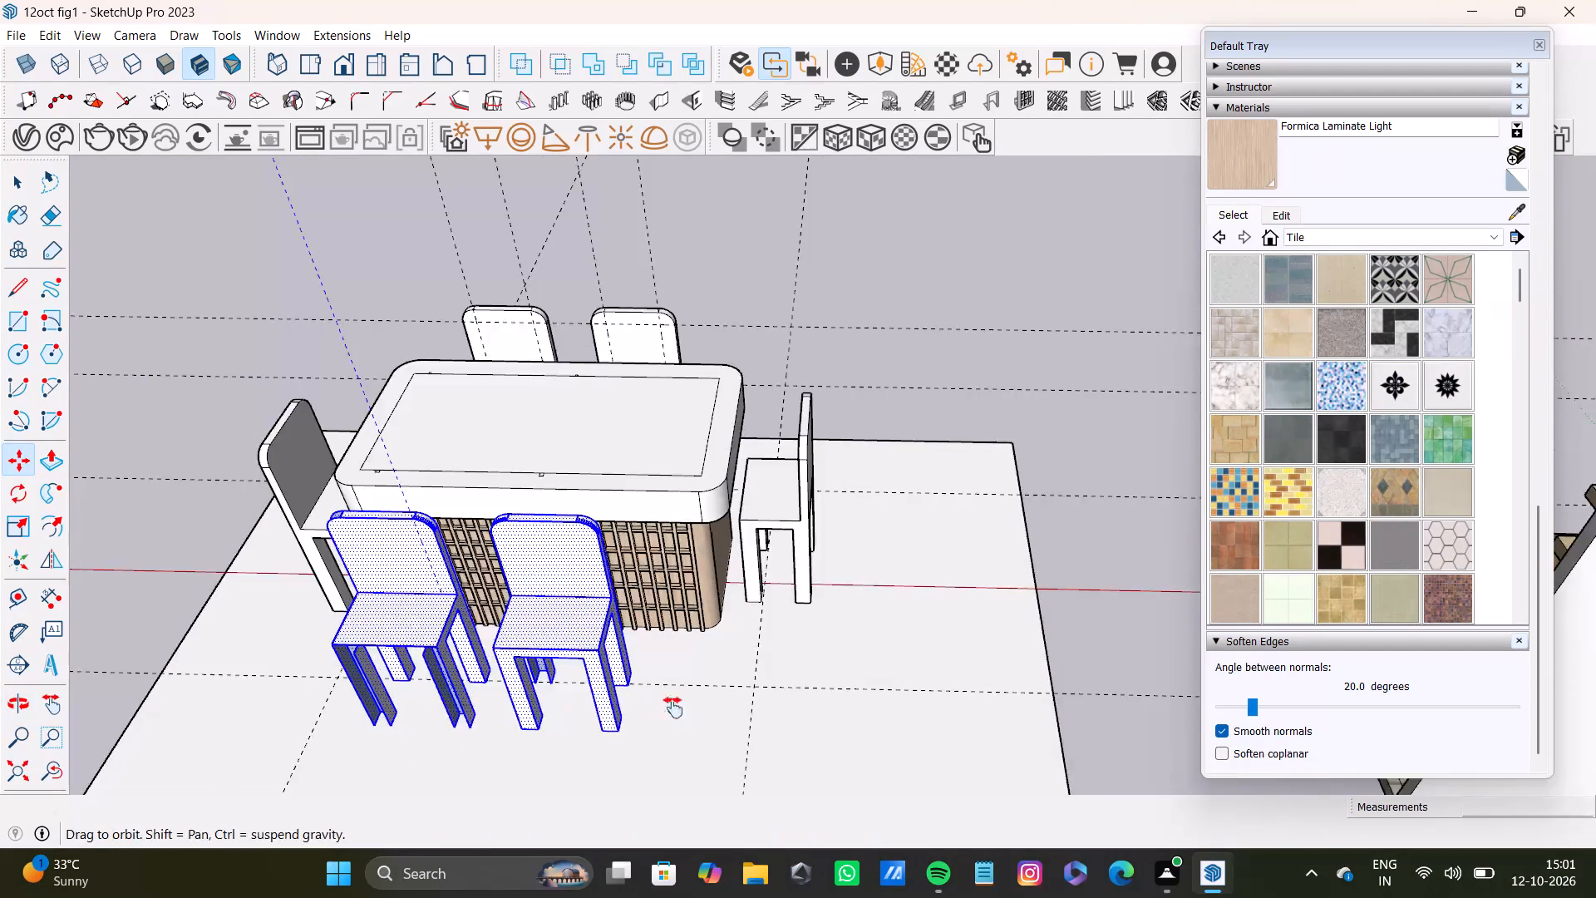
pyautogui.keyDown('shift'); pyautogui.moveTo(673, 708); pyautogui.dragTo(803, 519, button='middle'); pyautogui.keyUp('shift')
pyautogui.press('r')
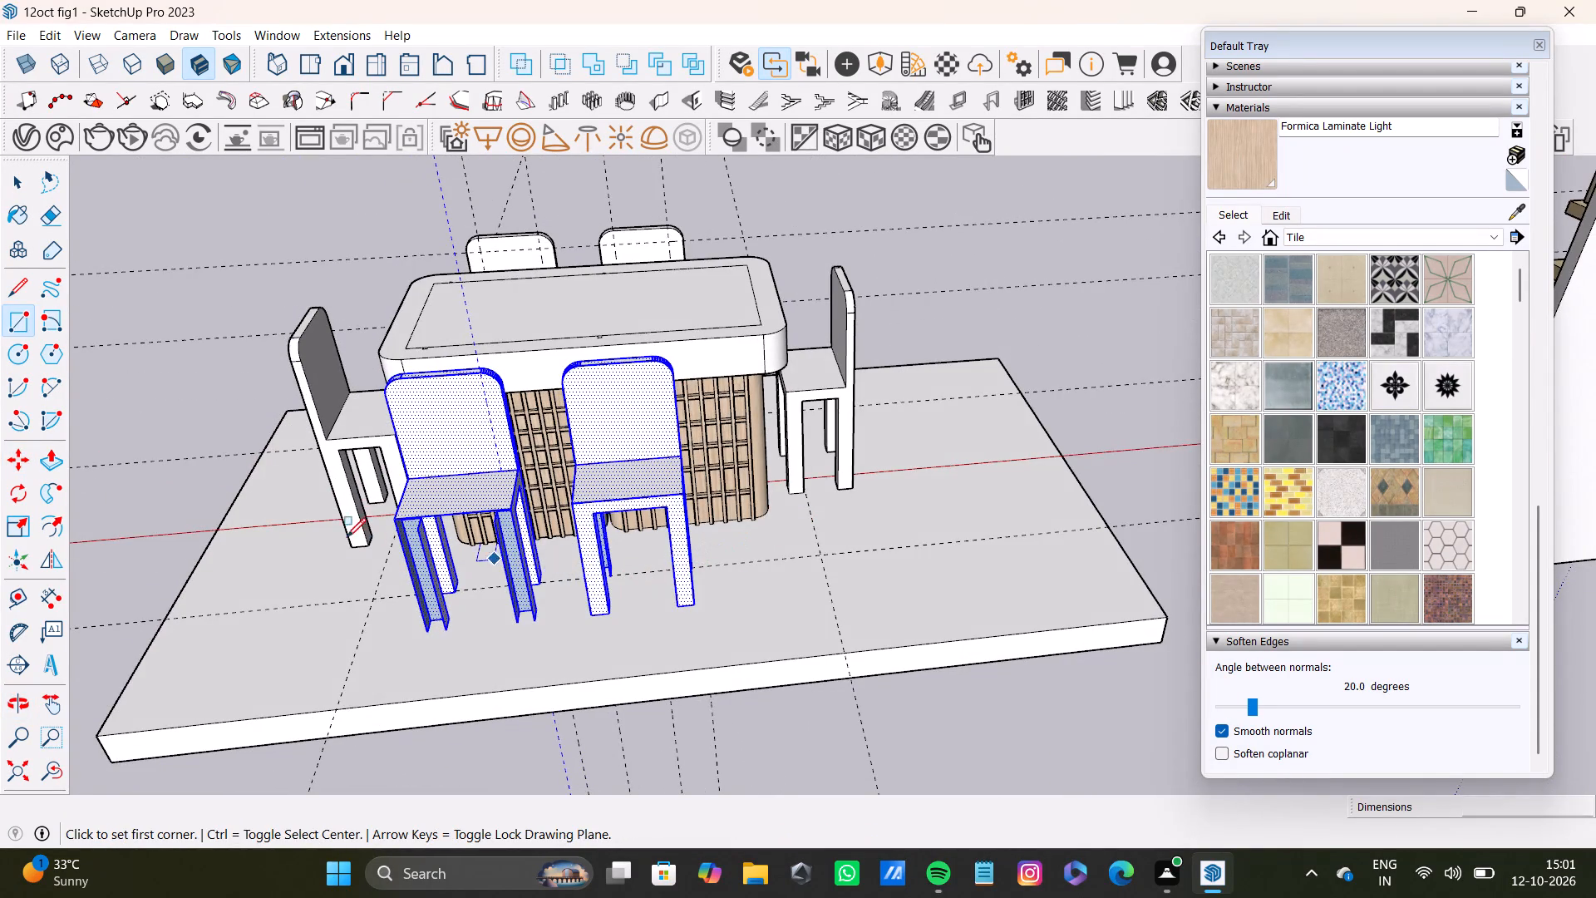
pyautogui.scroll(10, 343, 537)
pyautogui.scroll(5, 416, 515)
pyautogui.moveTo(425, 514); pyautogui.dragTo(434, 363, button='middle')
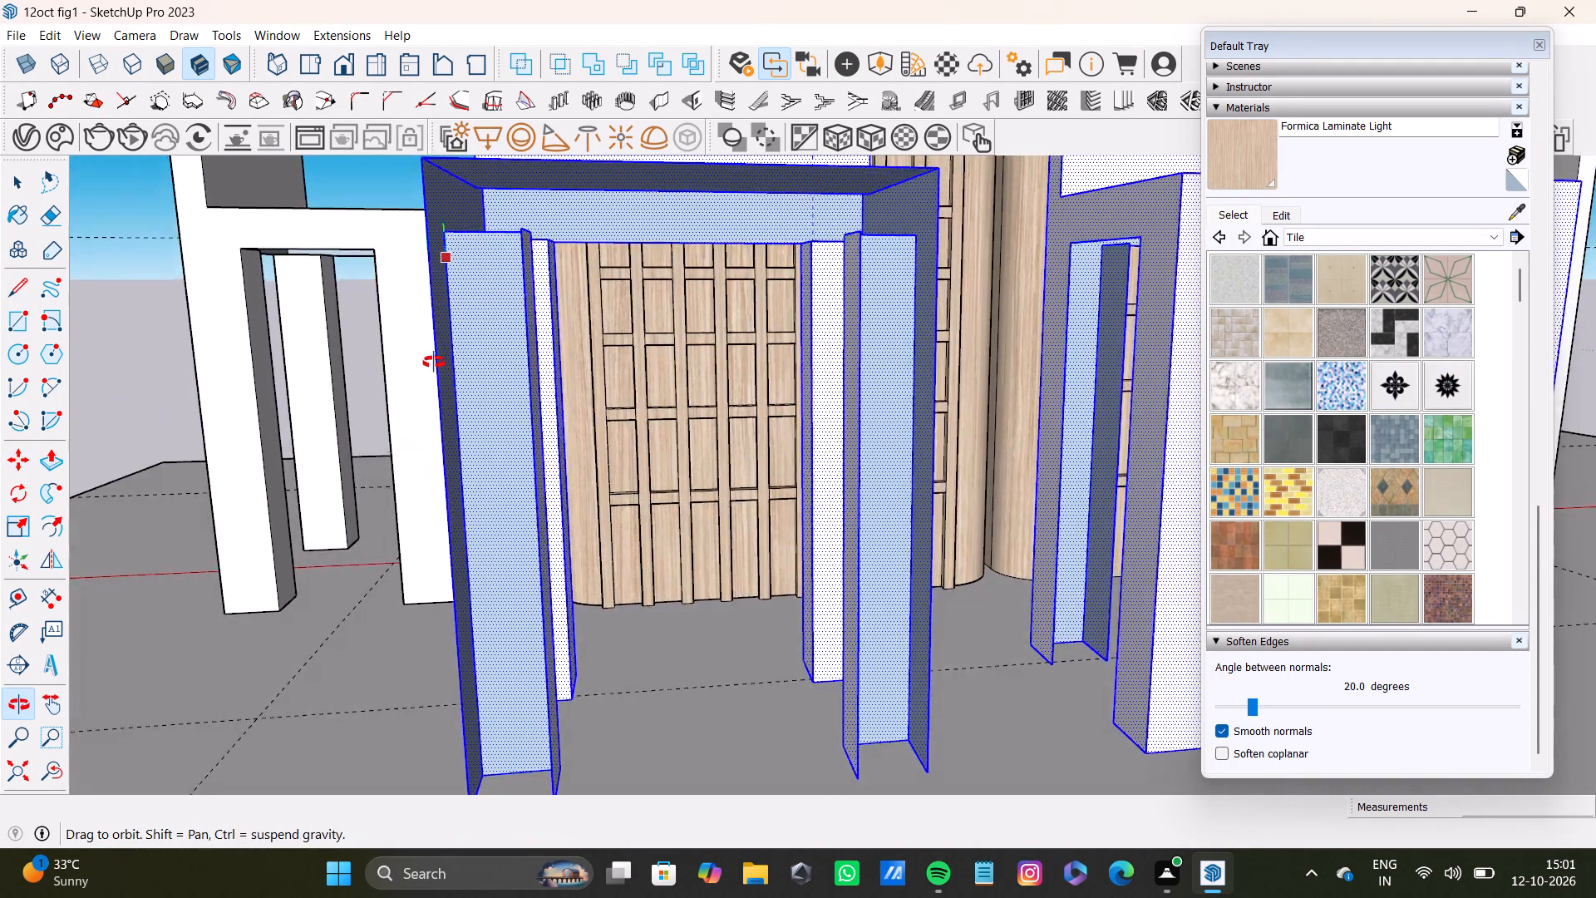
pyautogui.moveTo(434, 363); pyautogui.dragTo(436, 416, button='middle')
pyautogui.click(409, 274)
pyautogui.scroll(-1, 555, 530)
pyautogui.keyDown('shift'); pyautogui.moveTo(554, 552); pyautogui.dragTo(543, 513, button='middle'); pyautogui.keyUp('shift')
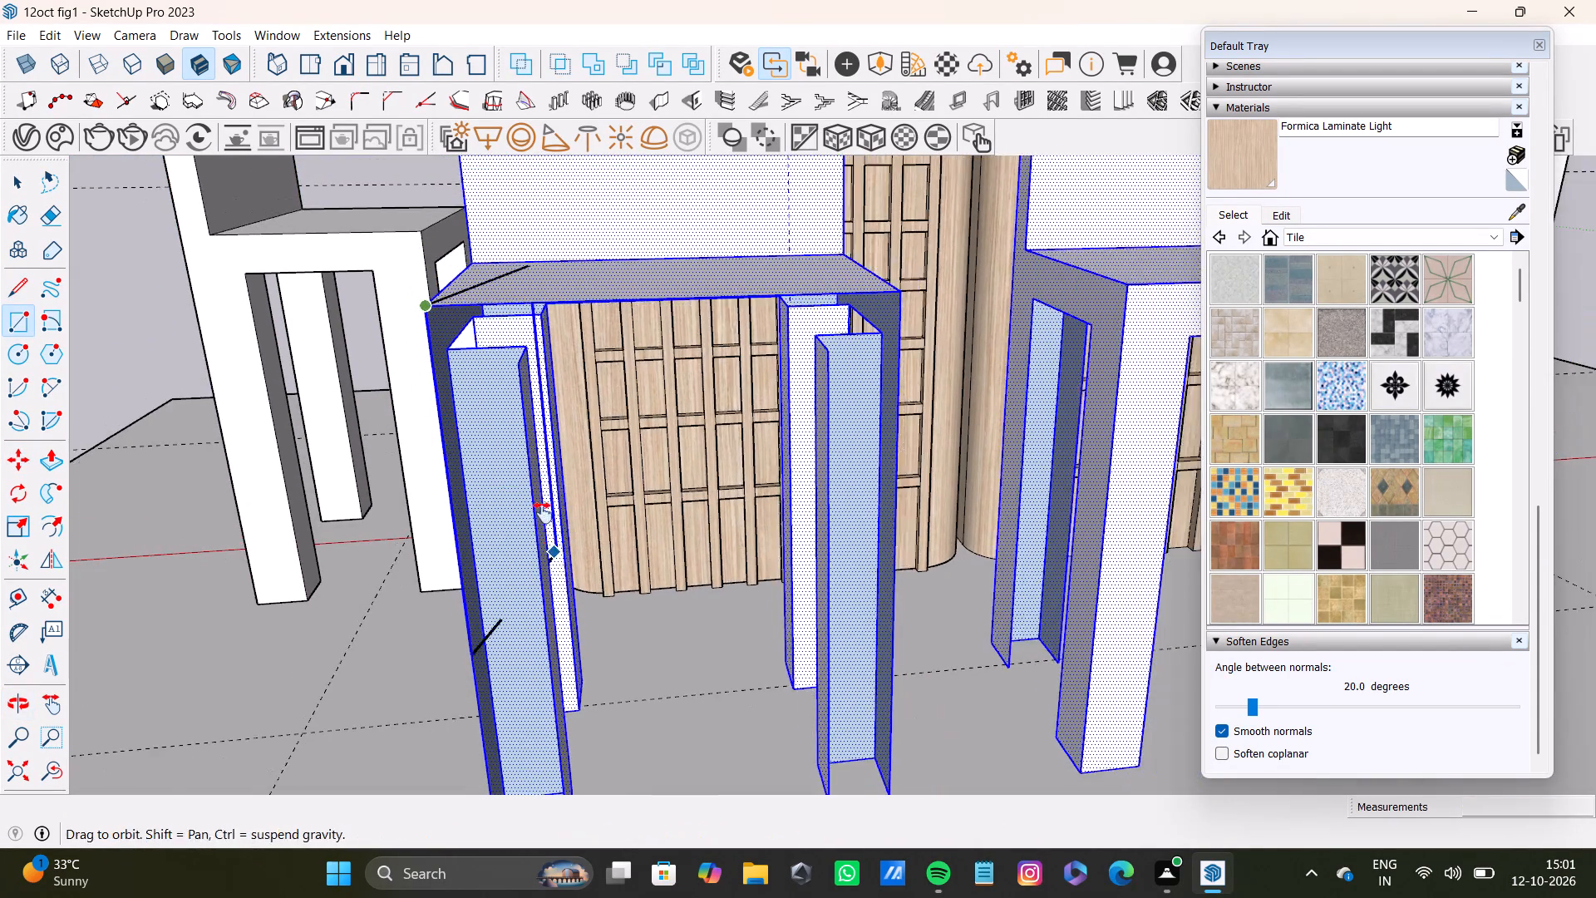
pyautogui.keyDown('shift'); pyautogui.moveTo(543, 513); pyautogui.dragTo(500, 348, button='middle'); pyautogui.keyUp('shift')
pyautogui.click(511, 601)
pyautogui.scroll(-4, 500, 592)
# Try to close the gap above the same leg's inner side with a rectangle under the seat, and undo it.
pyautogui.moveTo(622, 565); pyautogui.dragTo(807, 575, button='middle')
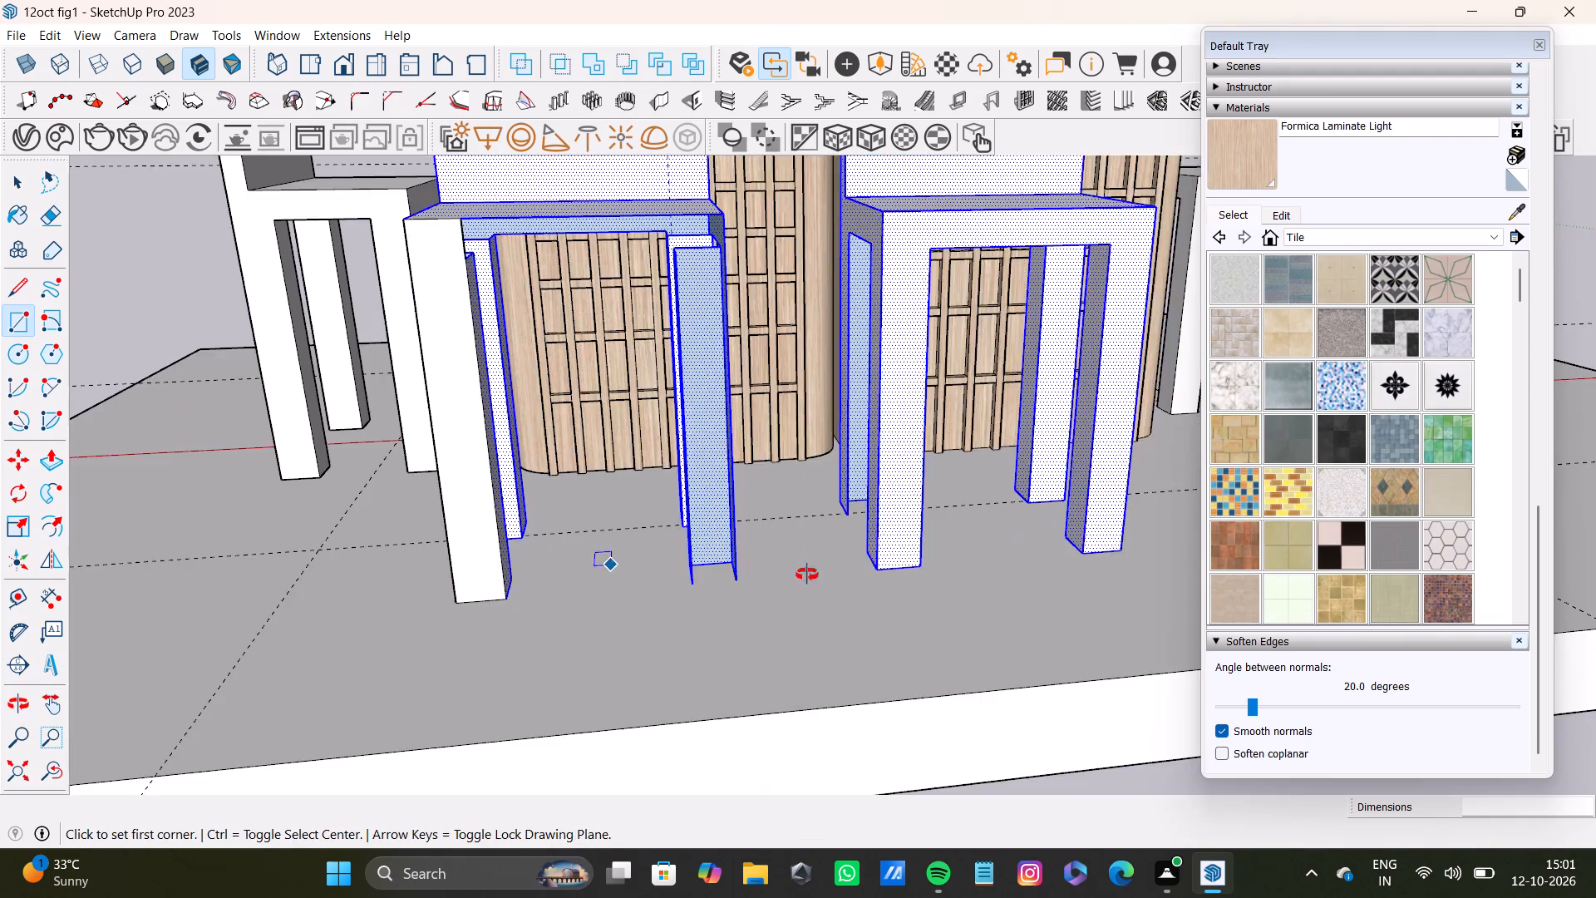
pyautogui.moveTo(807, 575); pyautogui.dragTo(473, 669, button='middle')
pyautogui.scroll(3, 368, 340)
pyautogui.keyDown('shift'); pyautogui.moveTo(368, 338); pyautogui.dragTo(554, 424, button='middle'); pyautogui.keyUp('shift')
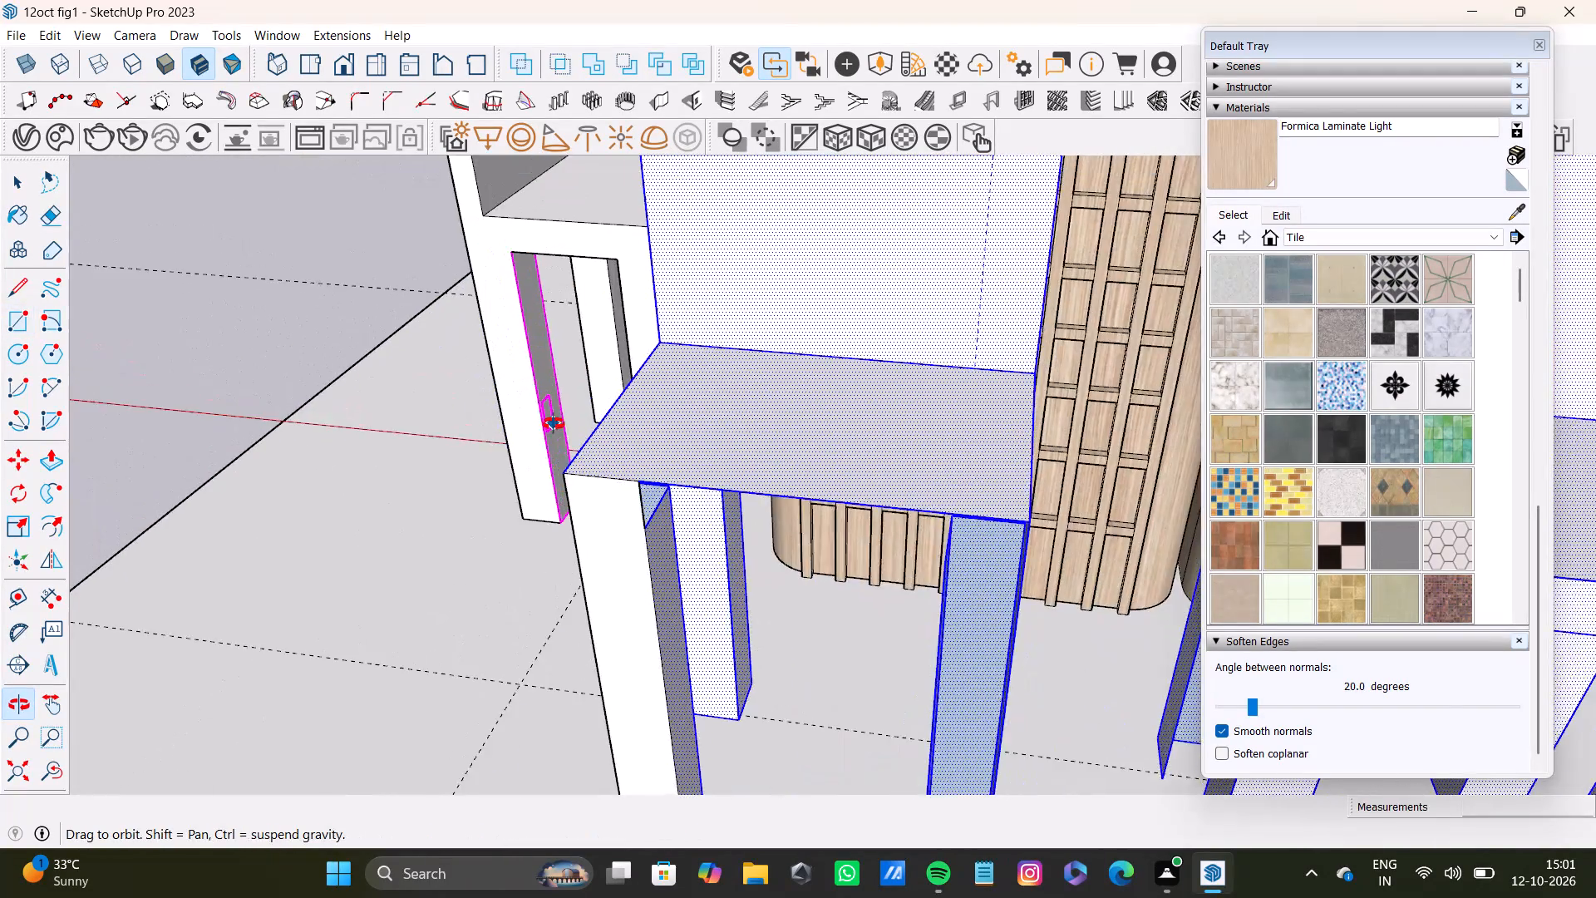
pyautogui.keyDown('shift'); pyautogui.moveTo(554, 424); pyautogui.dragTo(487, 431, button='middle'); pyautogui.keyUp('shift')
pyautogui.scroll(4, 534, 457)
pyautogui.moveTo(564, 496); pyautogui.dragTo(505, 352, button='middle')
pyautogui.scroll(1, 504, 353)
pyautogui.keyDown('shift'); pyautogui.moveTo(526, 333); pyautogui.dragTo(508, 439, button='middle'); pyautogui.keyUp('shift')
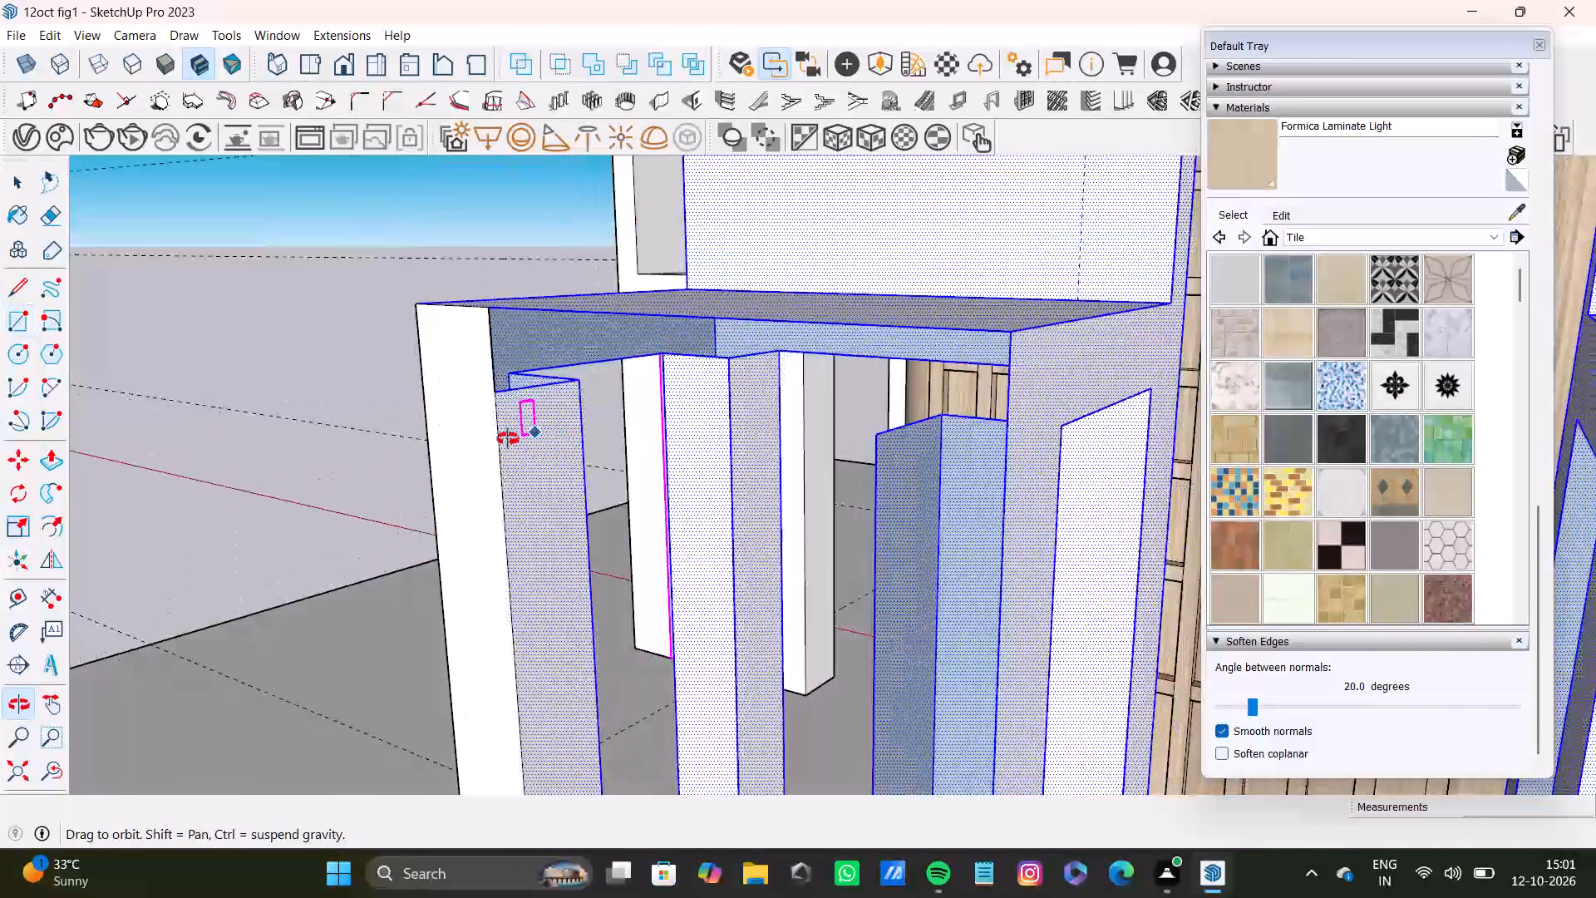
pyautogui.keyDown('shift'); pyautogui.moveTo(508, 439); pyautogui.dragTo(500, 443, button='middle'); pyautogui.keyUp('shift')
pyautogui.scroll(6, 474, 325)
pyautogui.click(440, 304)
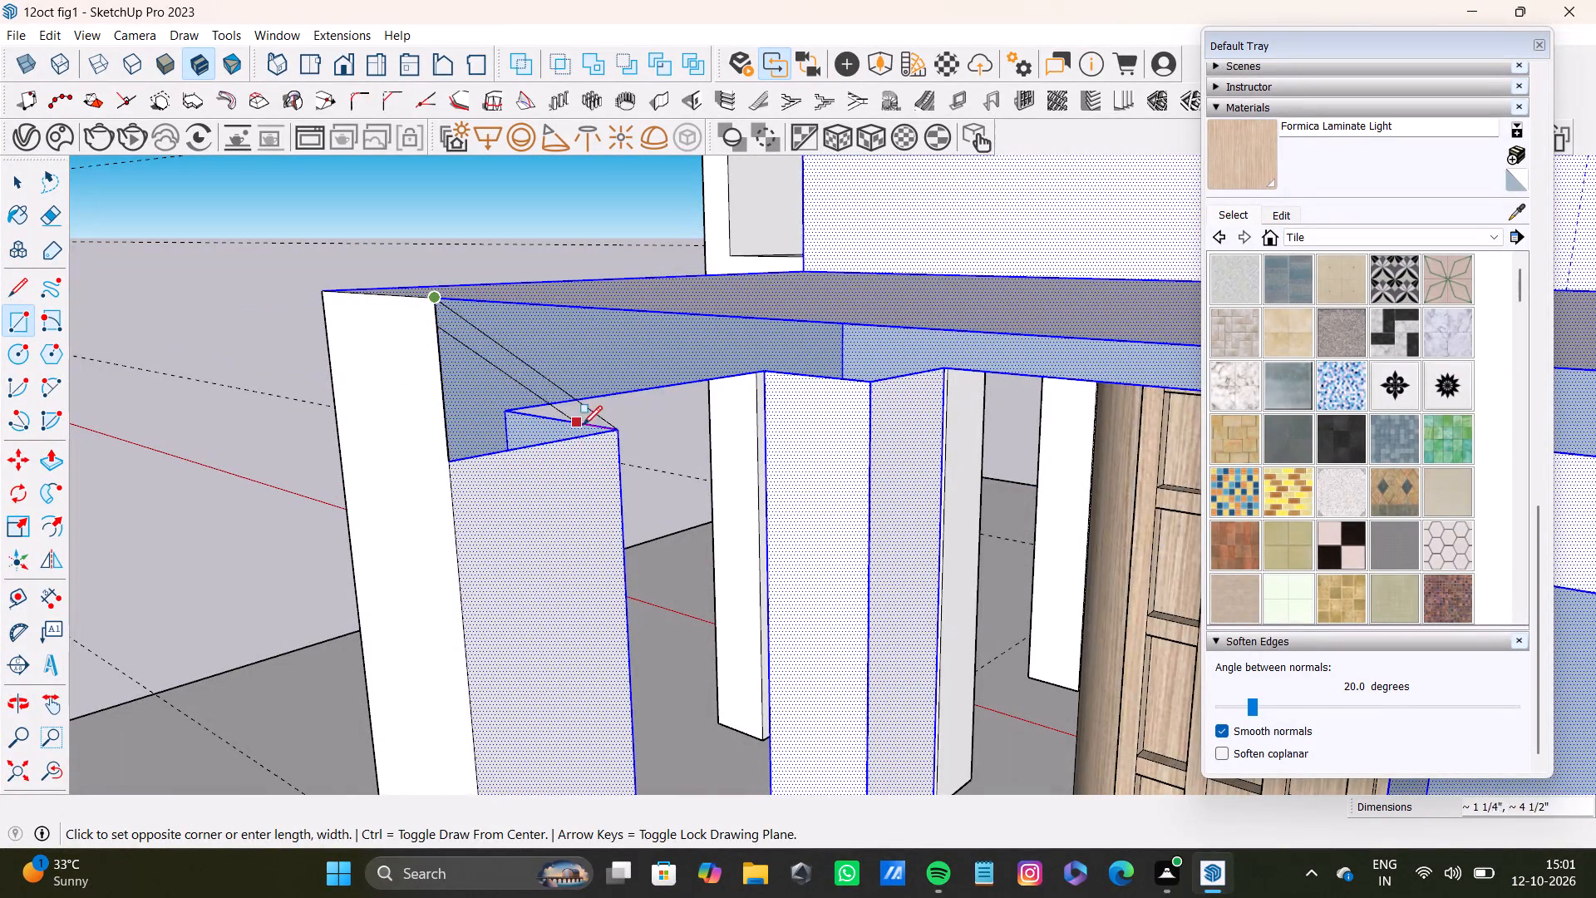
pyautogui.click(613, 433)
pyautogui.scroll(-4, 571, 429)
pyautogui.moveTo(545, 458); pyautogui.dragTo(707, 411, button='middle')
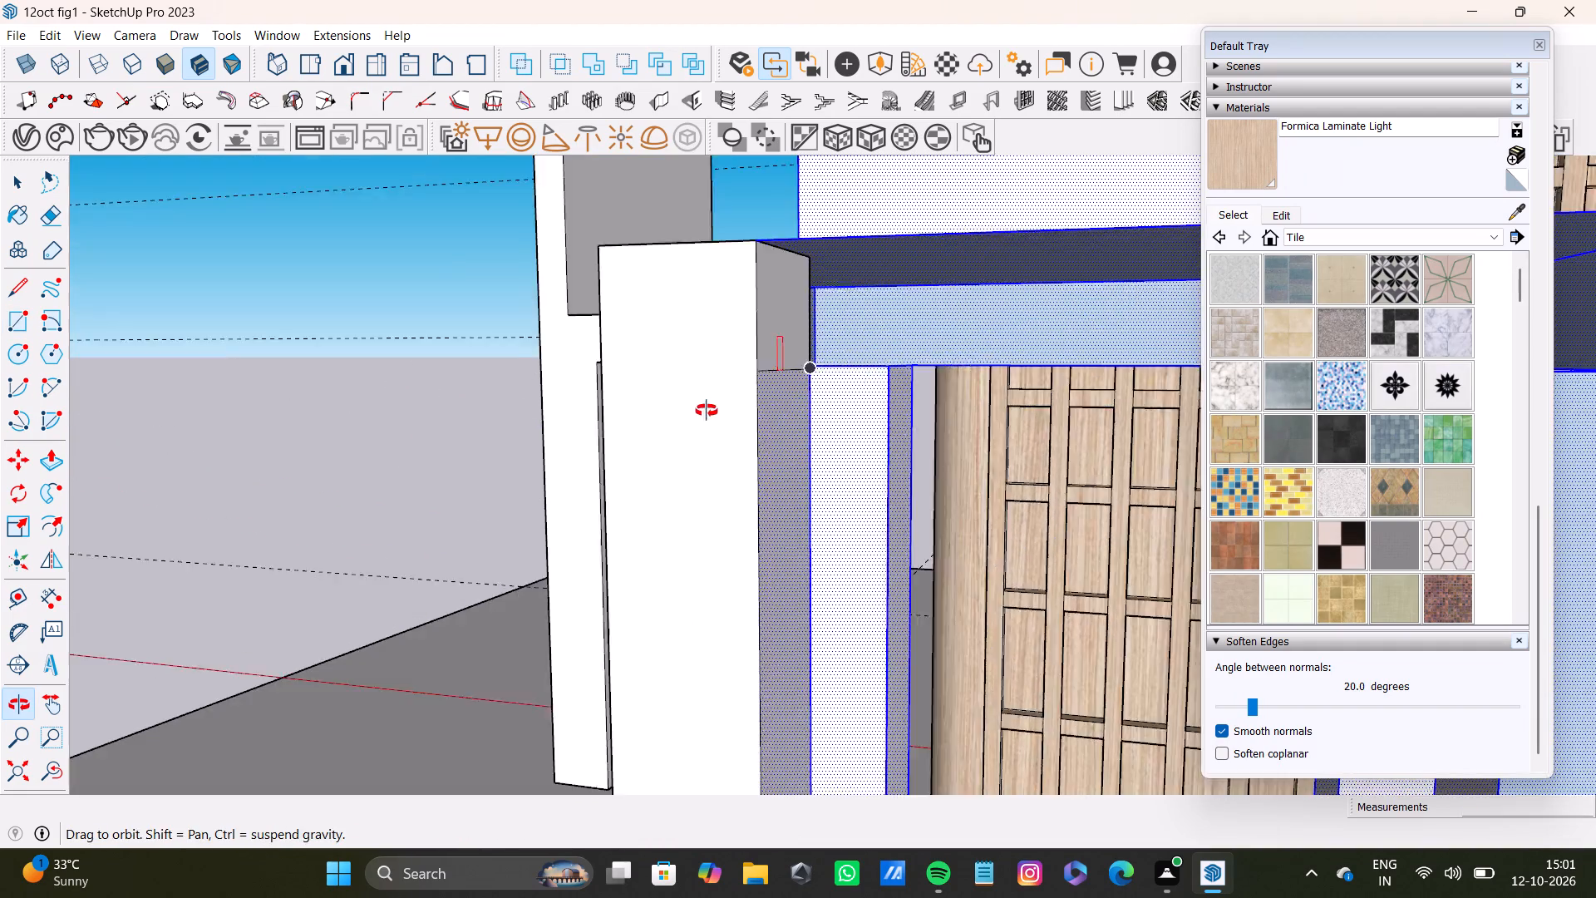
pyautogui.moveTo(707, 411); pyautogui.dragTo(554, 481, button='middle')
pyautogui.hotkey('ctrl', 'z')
# Draw a rectangle of about 3 5/8" by 2 11/16" closing the gap between that leg's inner side and the seat.
pyautogui.keyDown('ctrl'); pyautogui.scroll(-4, 534, 466); pyautogui.keyUp('ctrl')
pyautogui.moveTo(541, 465); pyautogui.dragTo(548, 393, button='middle')
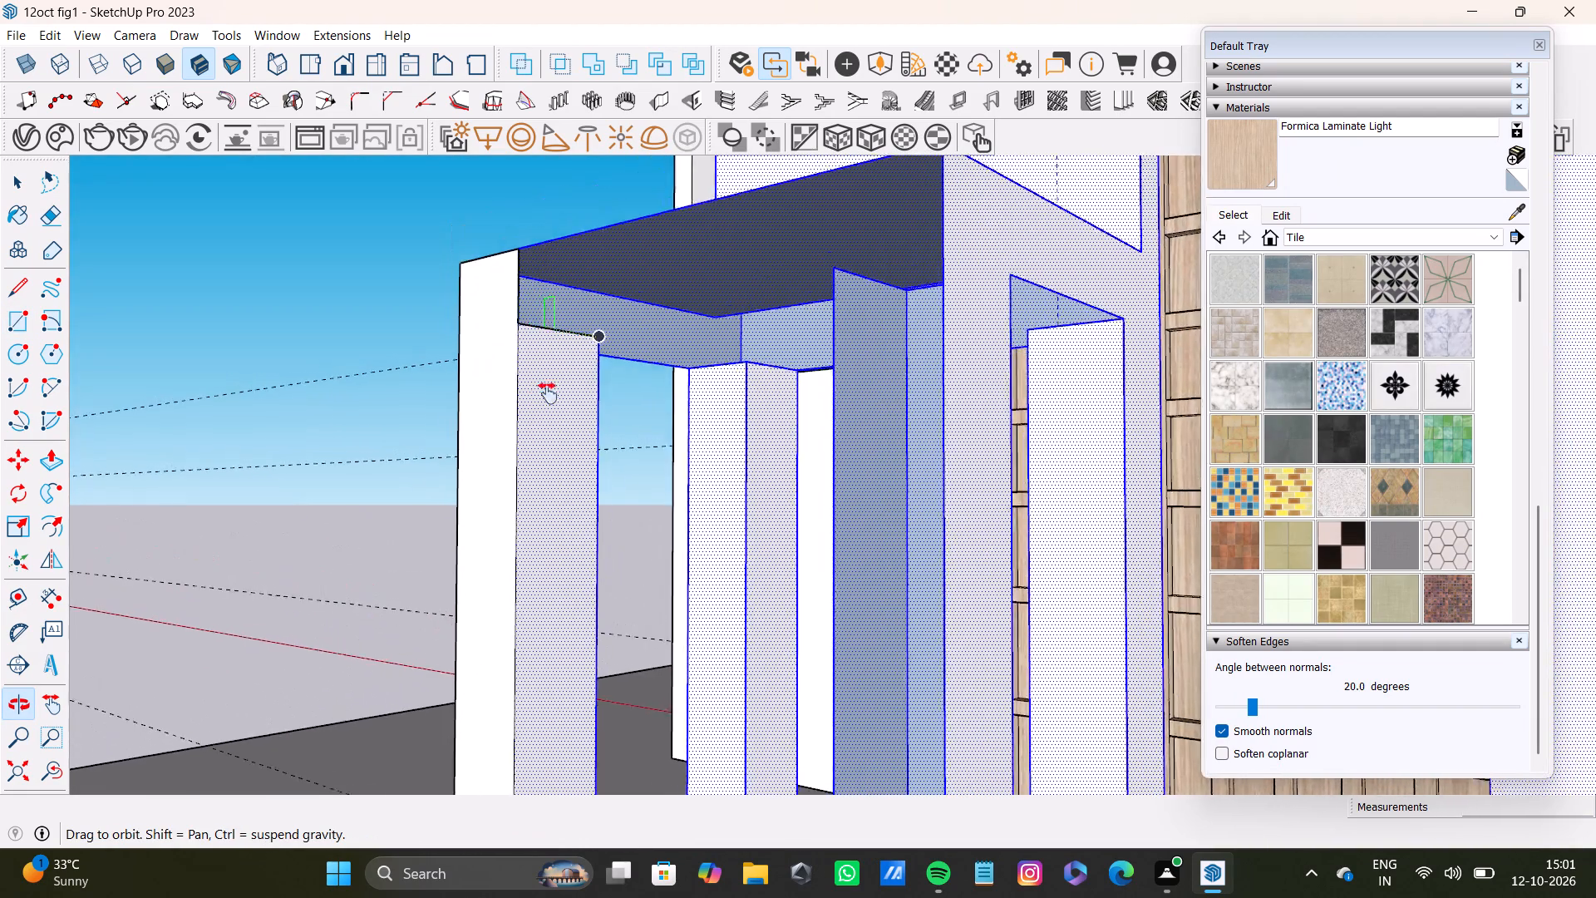
pyautogui.moveTo(548, 393); pyautogui.dragTo(560, 417, button='middle')
pyautogui.scroll(4, 564, 357)
pyautogui.moveTo(548, 319); pyautogui.dragTo(467, 328, button='middle')
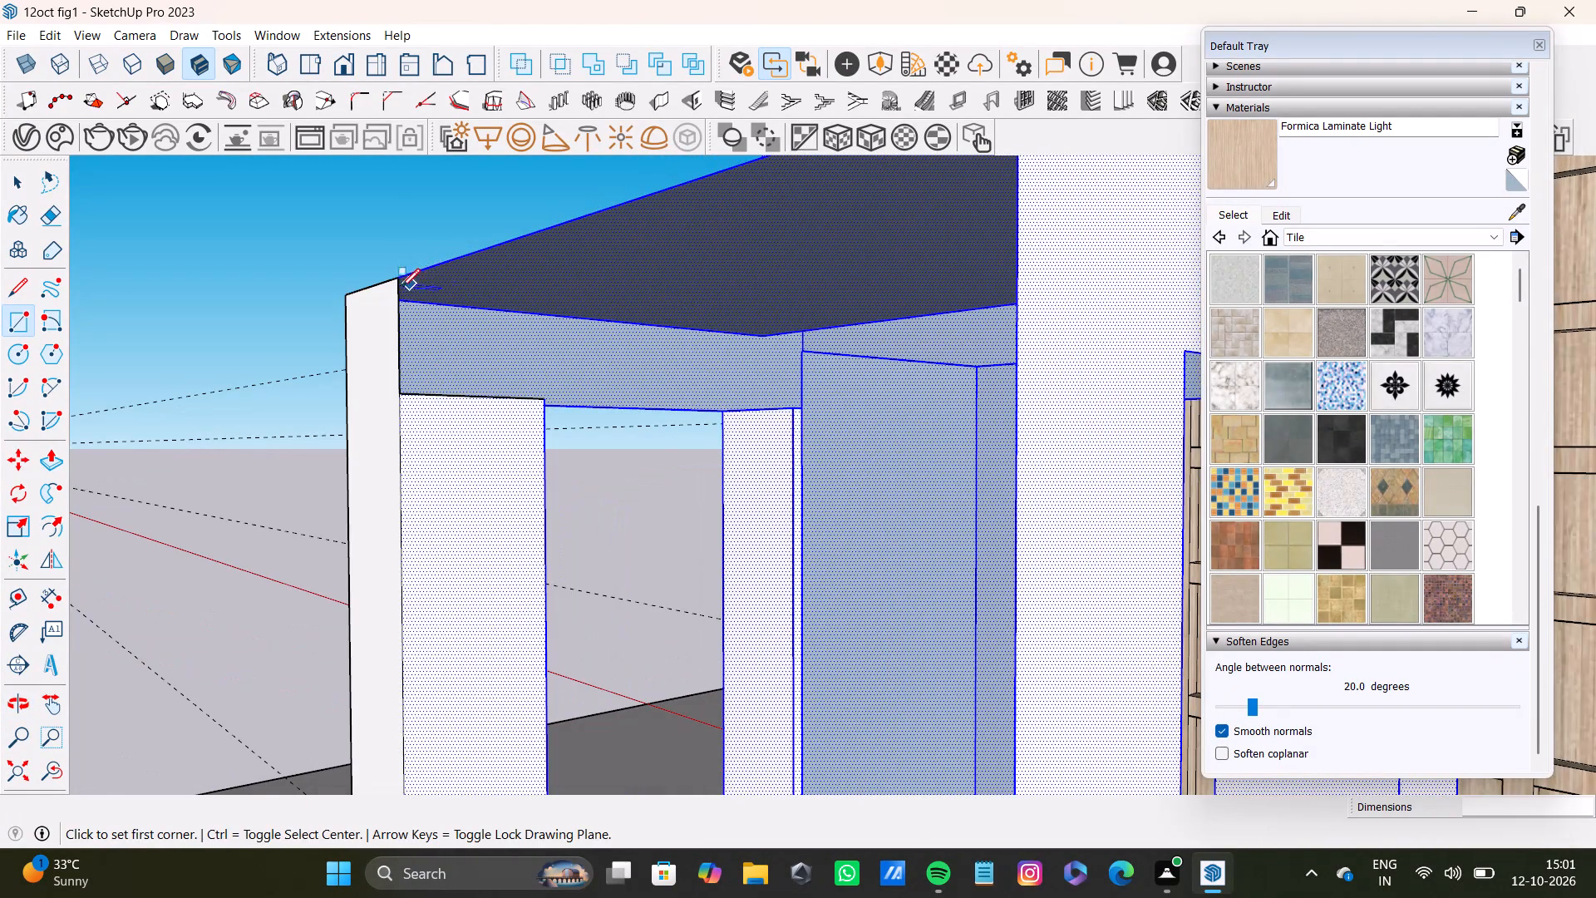
pyautogui.click(400, 279)
pyautogui.click(542, 397)
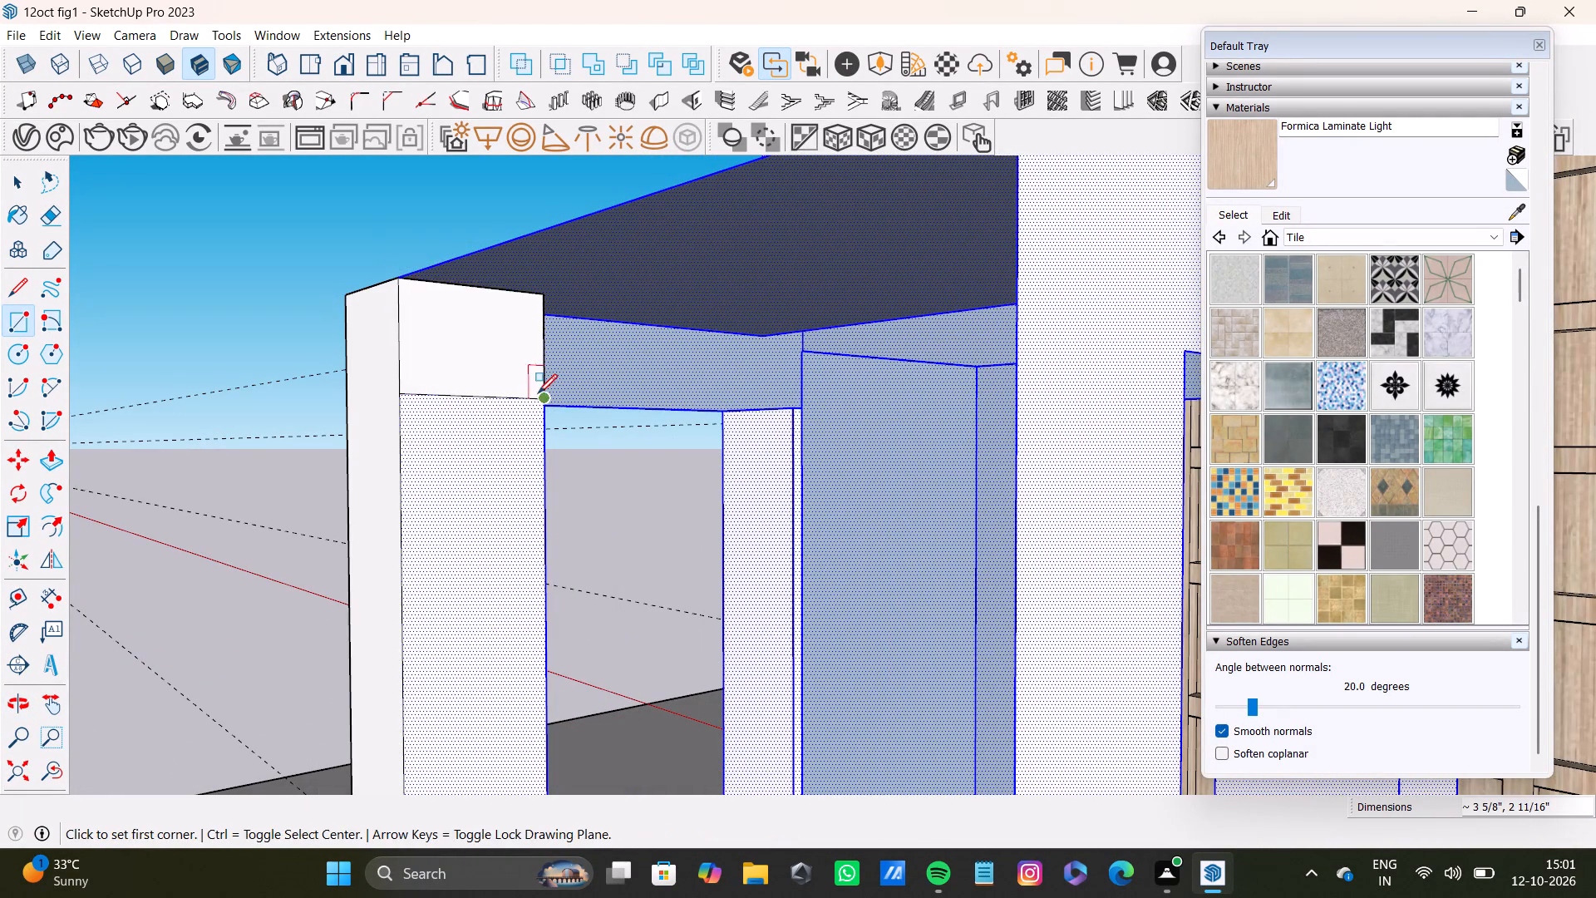
pyautogui.scroll(-4, 538, 393)
pyautogui.moveTo(538, 400); pyautogui.dragTo(855, 506, button='middle')
pyautogui.keyDown('shift'); pyautogui.moveTo(908, 530); pyautogui.dragTo(623, 525, button='middle'); pyautogui.keyUp('shift')
# Delete the stray edge running across the copied chair's seat near the repaired leg.
pyautogui.scroll(4, 626, 521)
pyautogui.press('space')
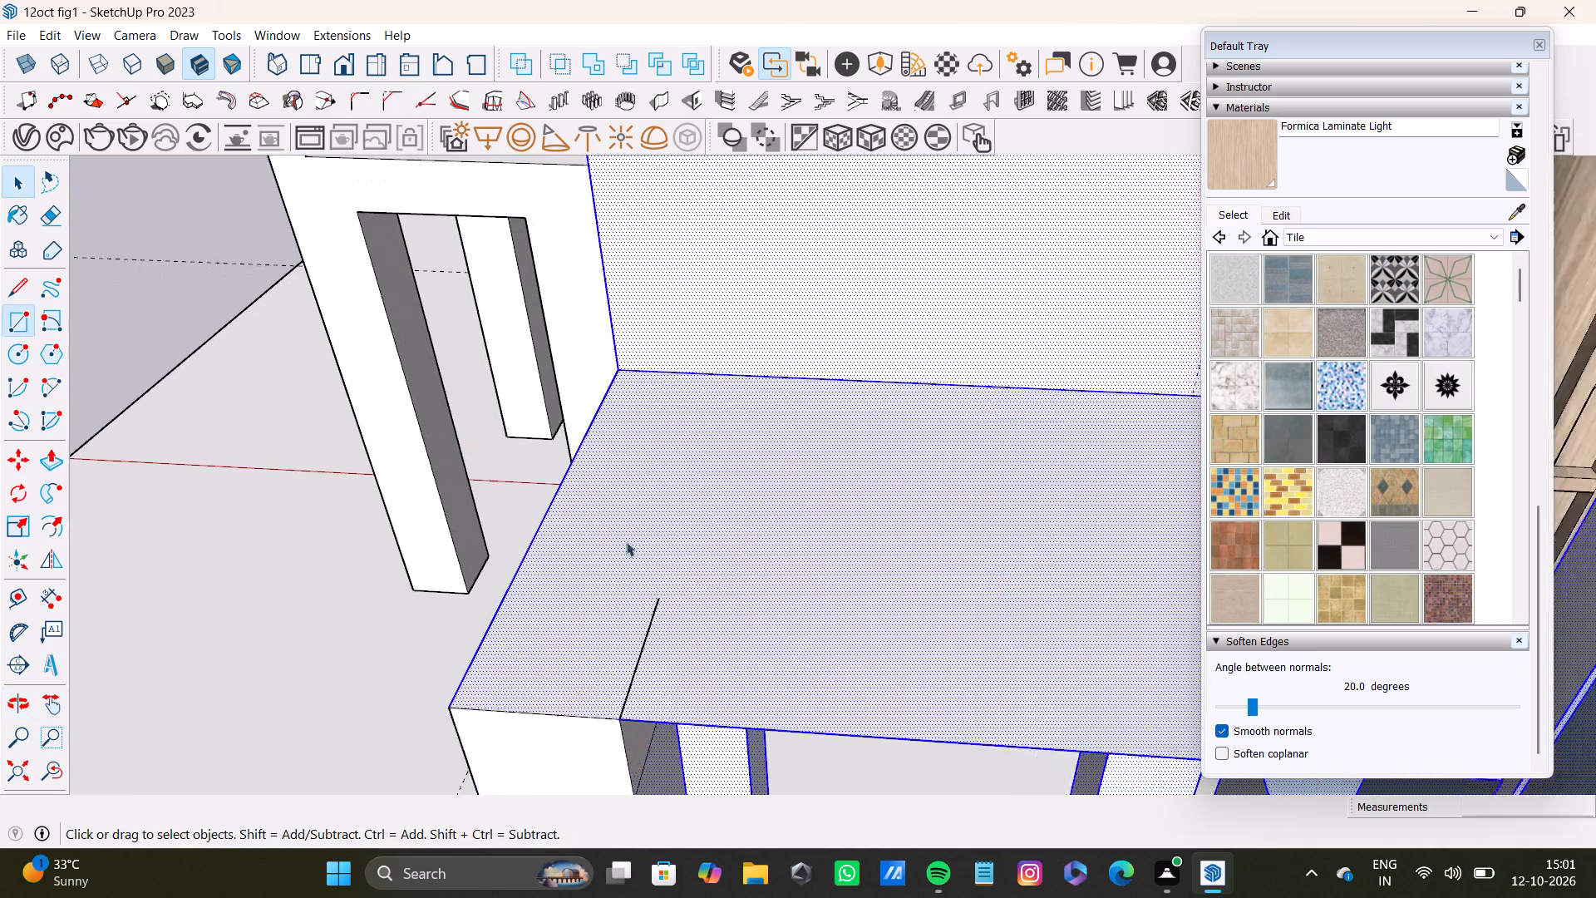
pyautogui.click(645, 674)
pyautogui.press('Delete')
pyautogui.scroll(-6, 637, 669)
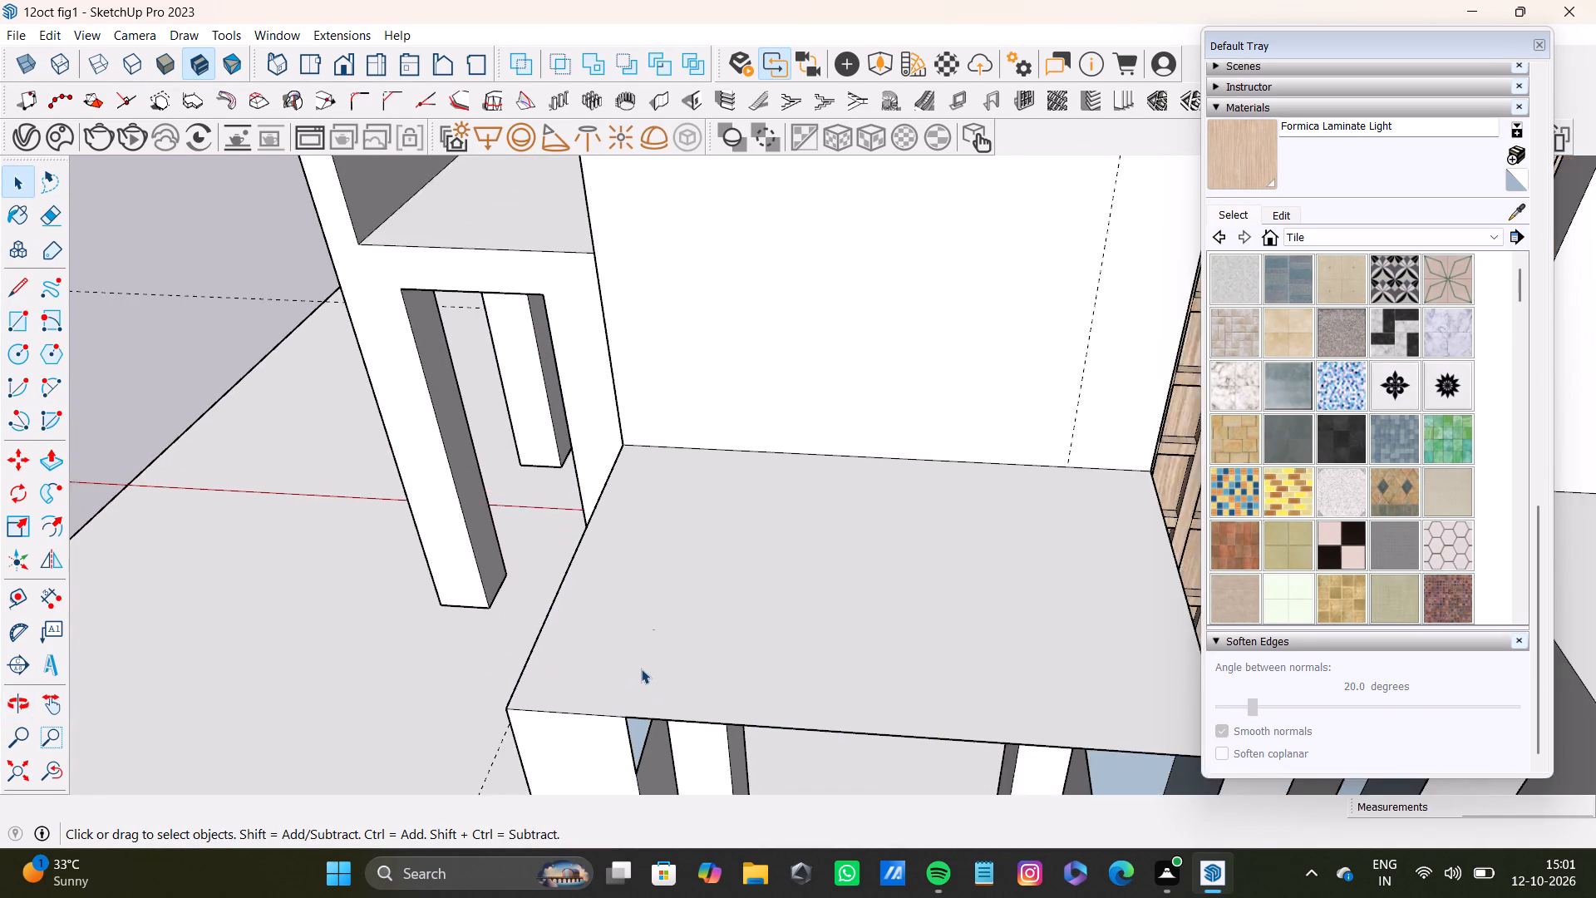
# Draw a rectangle closing the open front of the same chair's other front leg down to the foot.
pyautogui.scroll(-7, 641, 669)
pyautogui.keyDown('shift'); pyautogui.moveTo(766, 734); pyautogui.dragTo(1047, 401, button='middle'); pyautogui.keyUp('shift')
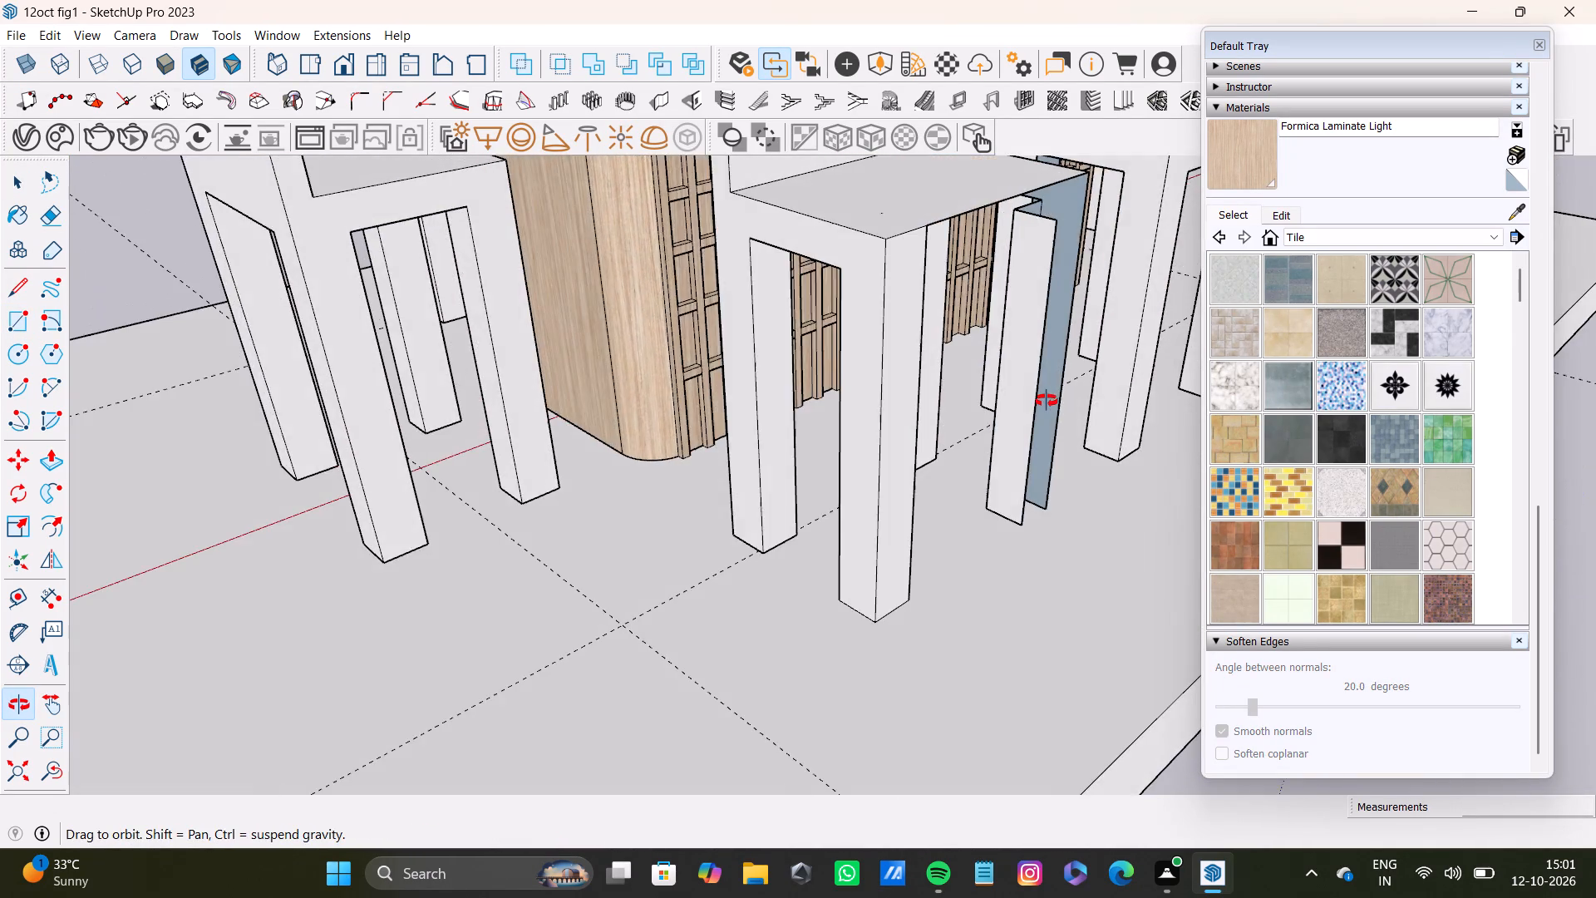
pyautogui.keyDown('shift'); pyautogui.moveTo(1047, 401); pyautogui.dragTo(672, 519, button='middle'); pyautogui.keyUp('shift')
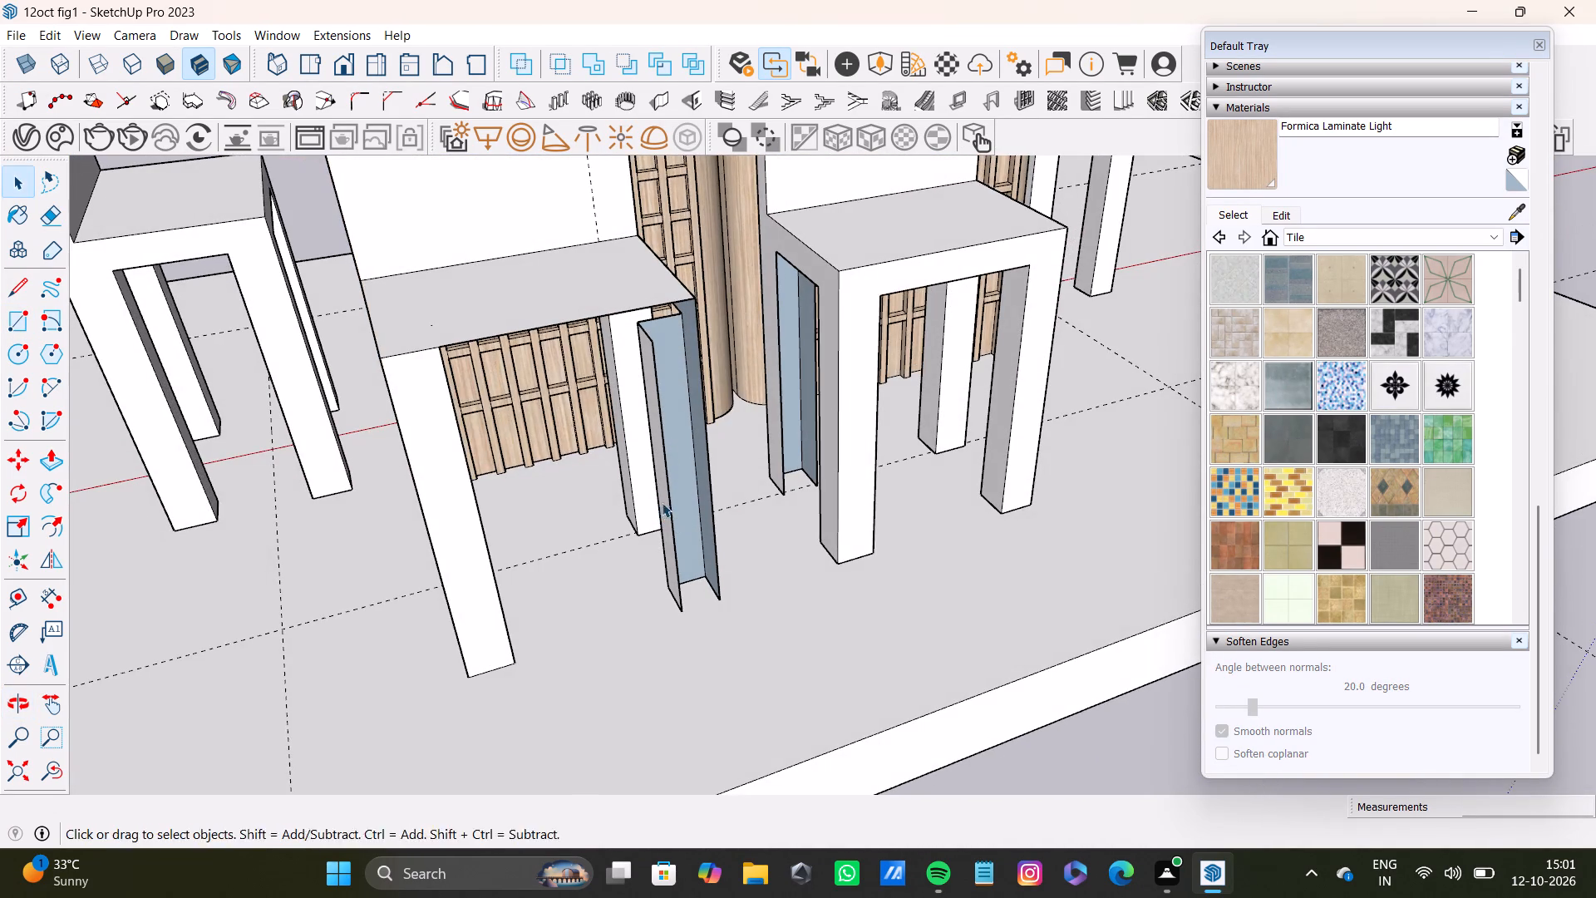
pyautogui.press('r')
pyautogui.scroll(6, 653, 410)
pyautogui.click(653, 308)
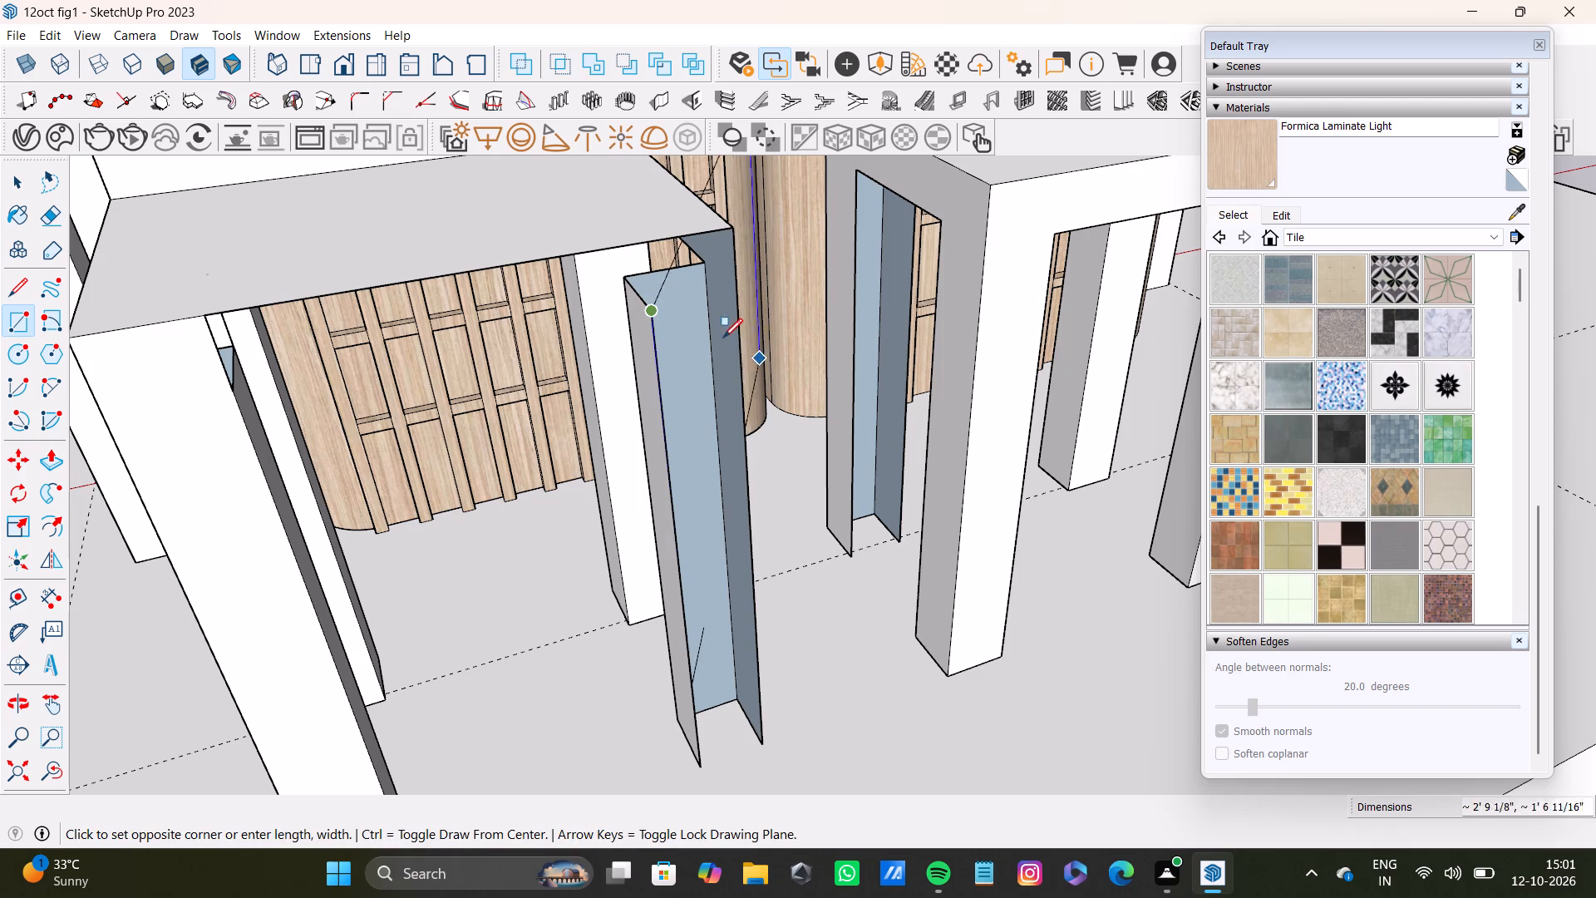
pyautogui.click(762, 743)
pyautogui.scroll(-3, 746, 686)
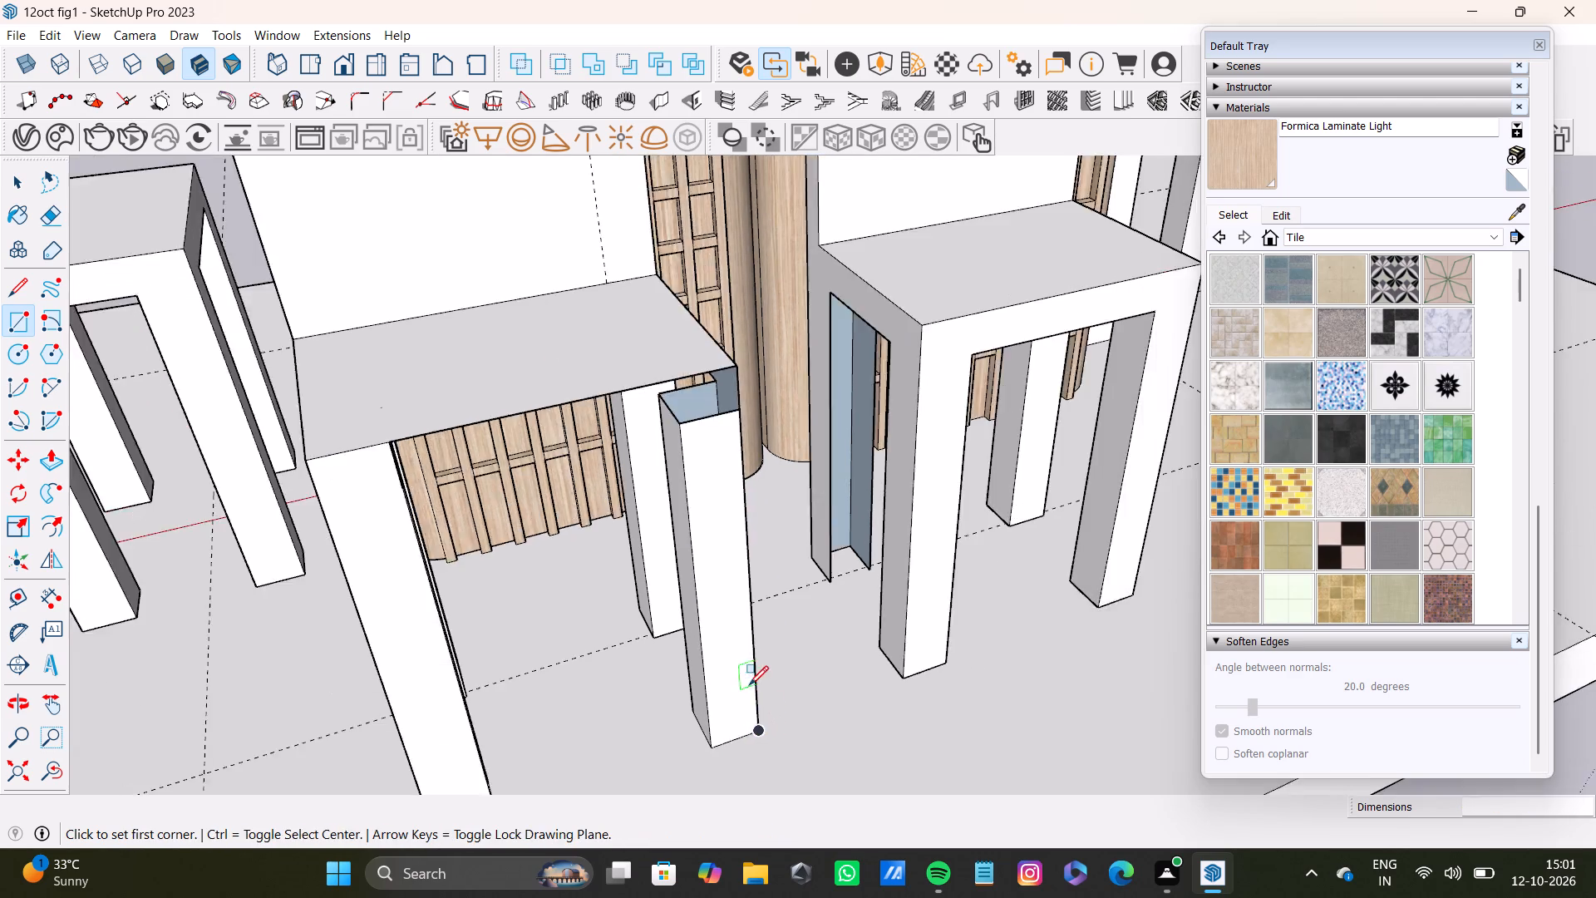
# Draw a rectangle closing the front gap between the top of that second leg and the seat edge.
pyautogui.moveTo(751, 683); pyautogui.dragTo(806, 723, button='middle')
pyautogui.scroll(8, 760, 560)
pyautogui.moveTo(801, 447); pyautogui.dragTo(638, 443, button='middle')
pyautogui.scroll(3, 618, 410)
pyautogui.keyDown('shift'); pyautogui.moveTo(613, 396); pyautogui.dragTo(645, 447, button='middle'); pyautogui.keyUp('shift')
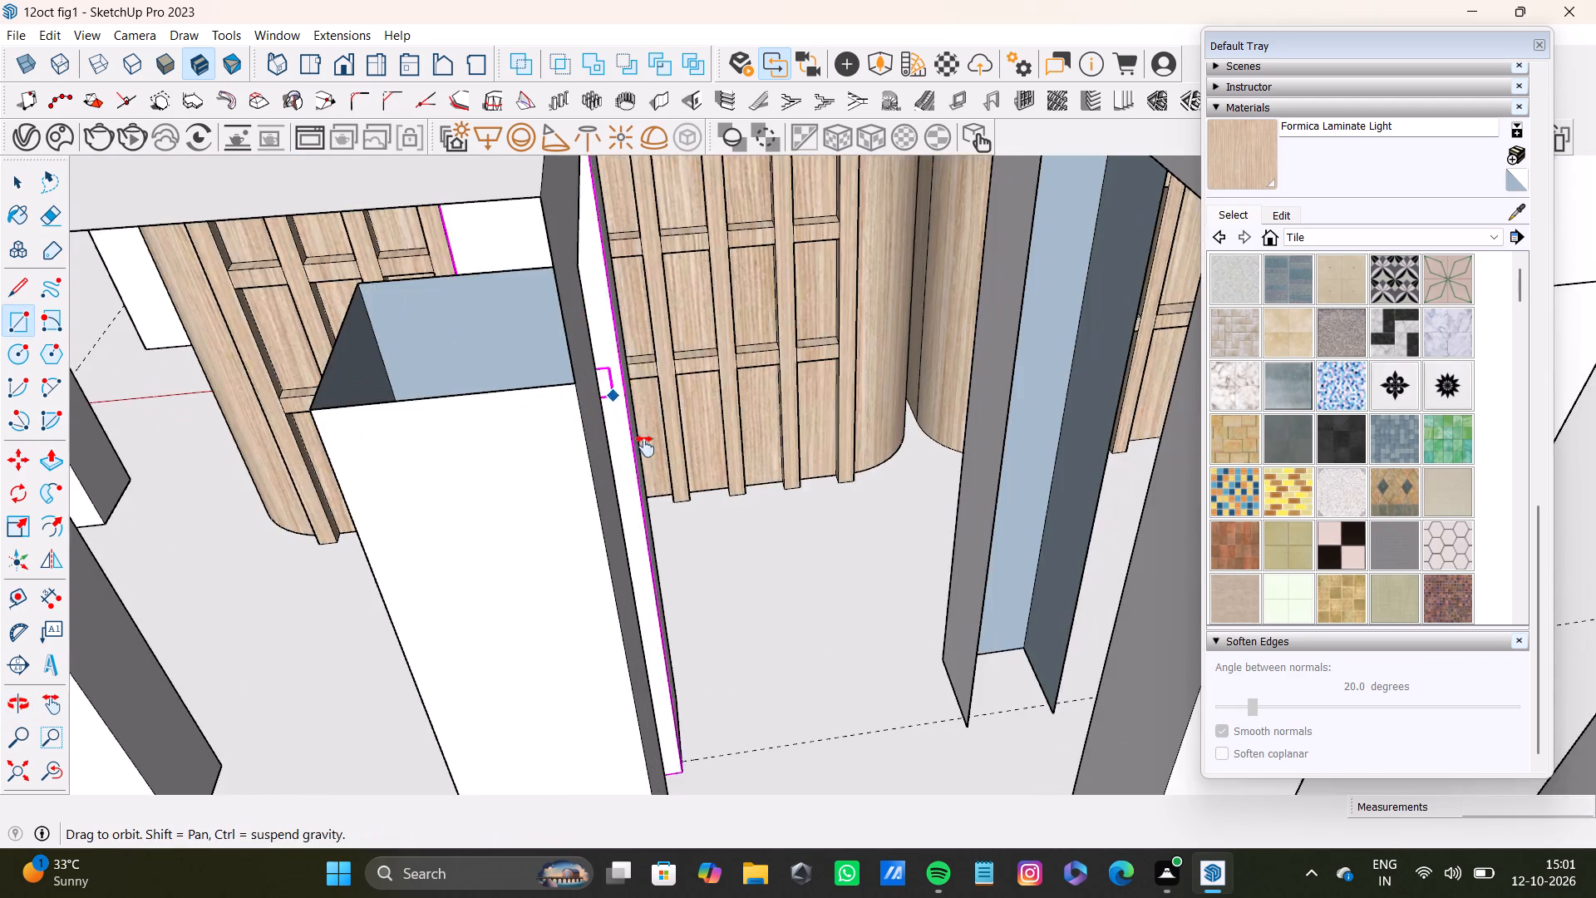
pyautogui.keyDown('shift'); pyautogui.moveTo(645, 447); pyautogui.dragTo(748, 448, button='middle'); pyautogui.keyUp('shift')
pyautogui.click(560, 457)
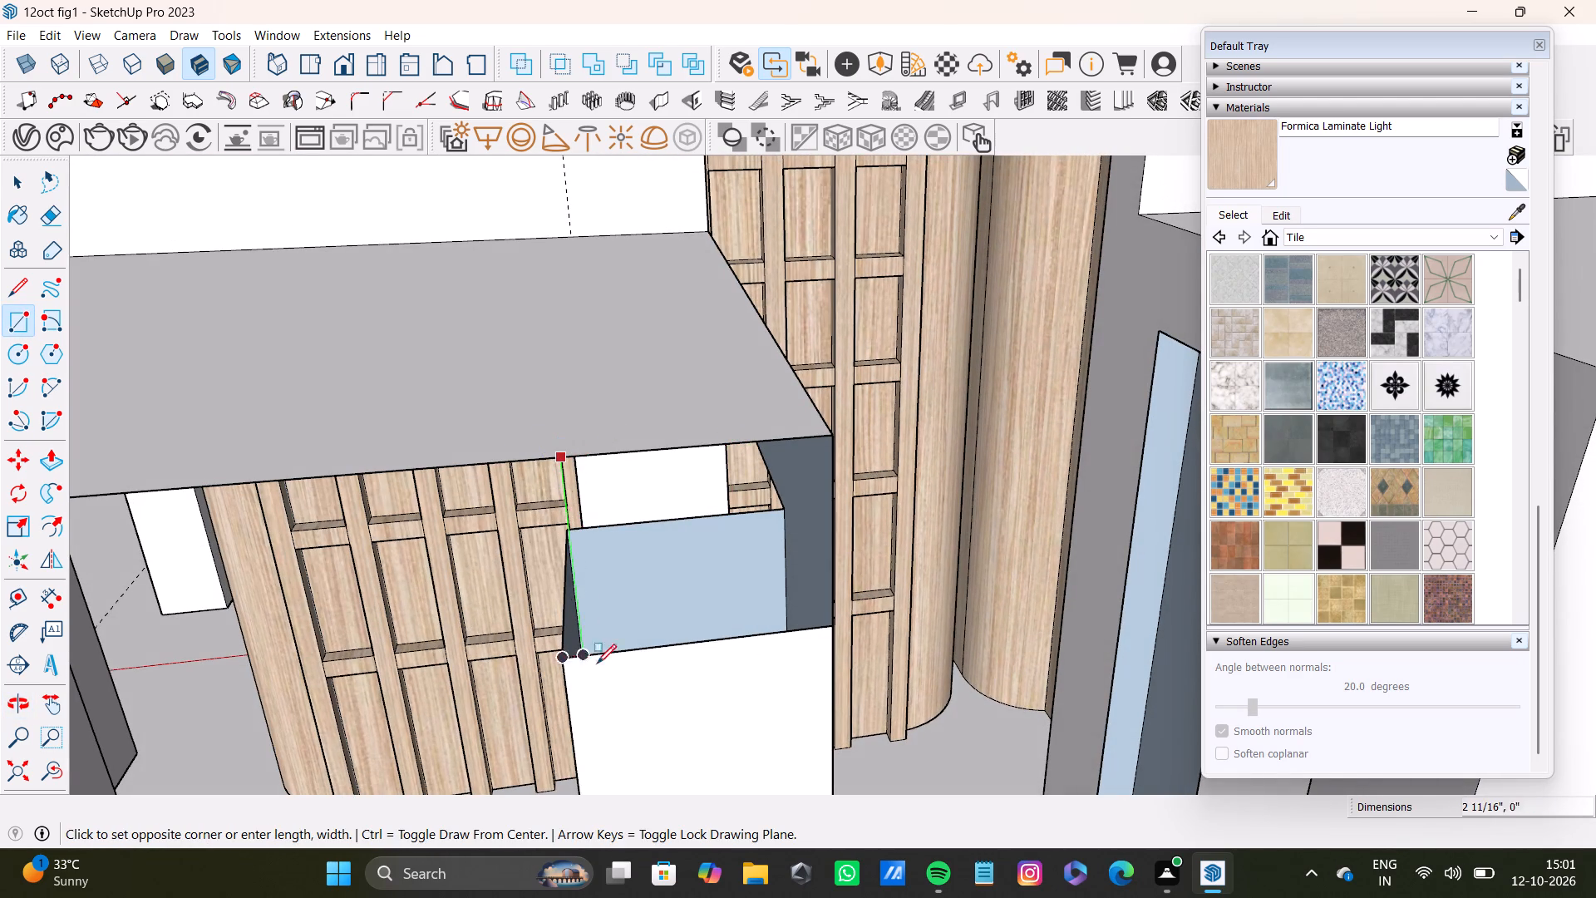
pyautogui.click(835, 621)
pyautogui.scroll(-4, 598, 621)
# Draw a rectangle closing the gap on the second leg's inner side, between the leg top and the seat underside.
pyautogui.moveTo(594, 637); pyautogui.dragTo(908, 611, button='middle')
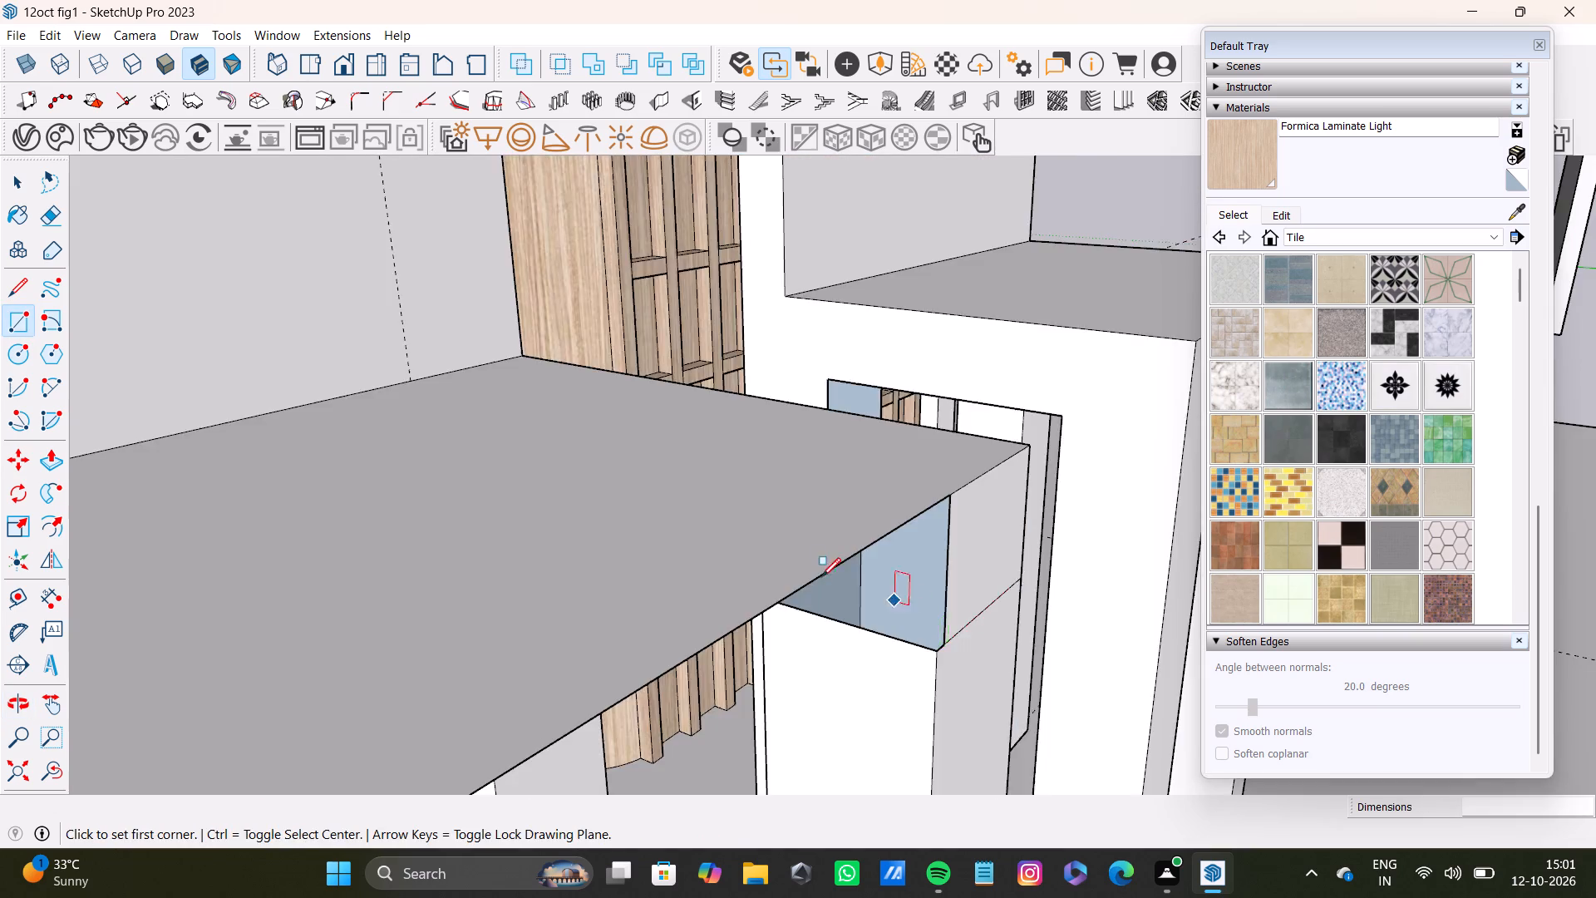
pyautogui.scroll(-4, 821, 577)
pyautogui.moveTo(788, 619); pyautogui.dragTo(815, 482, button='middle')
pyautogui.keyDown('shift'); pyautogui.moveTo(796, 384); pyautogui.dragTo(746, 447, button='middle'); pyautogui.keyUp('shift')
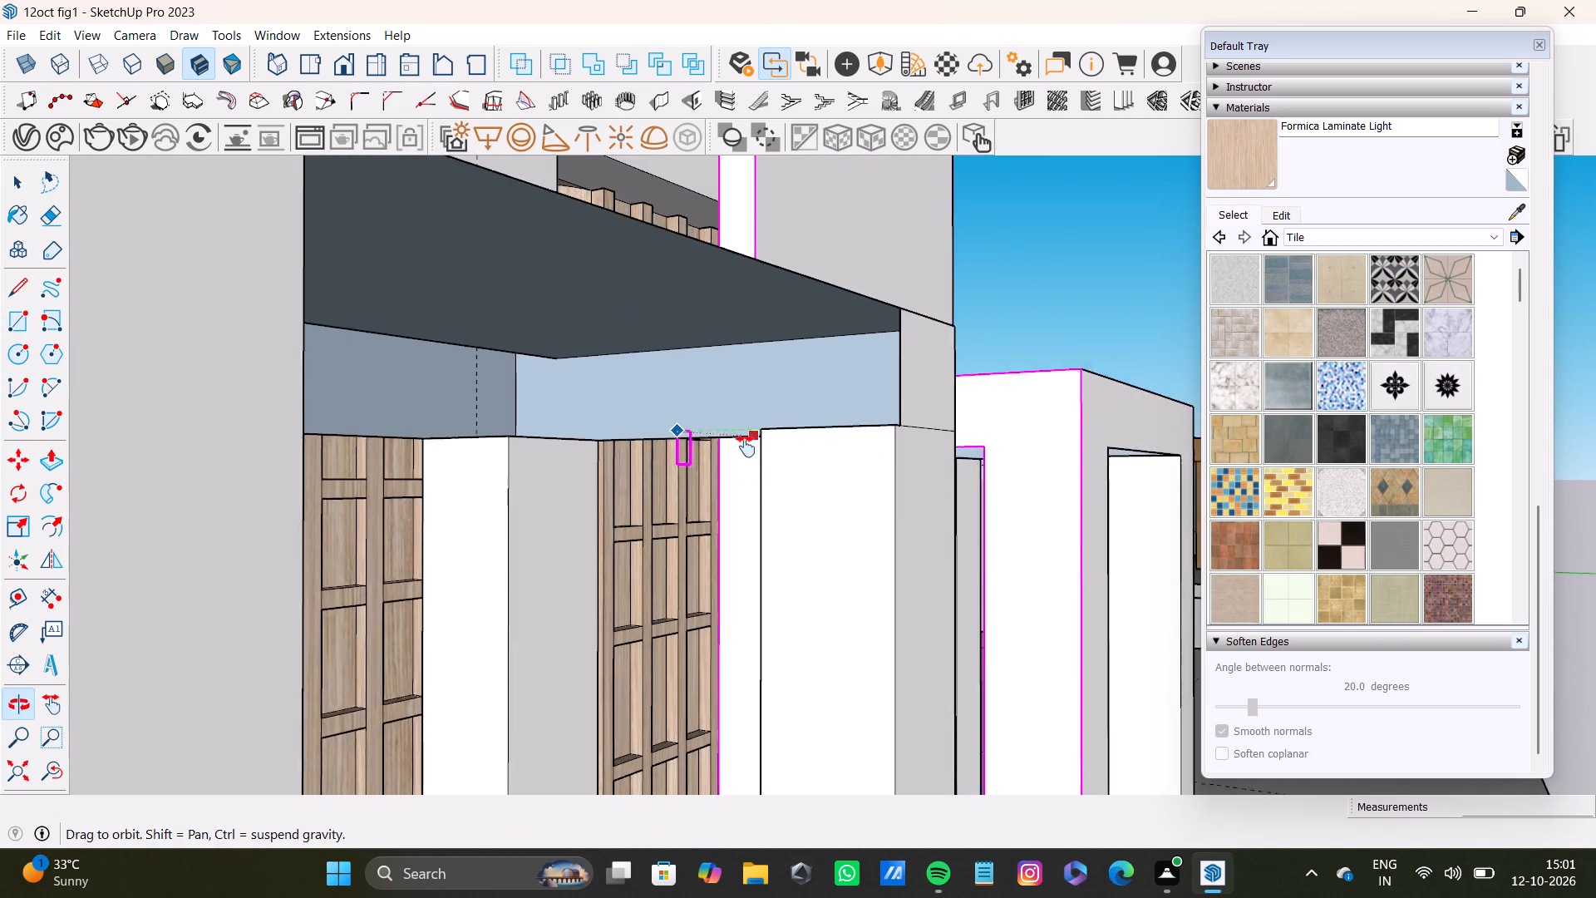
pyautogui.keyDown('shift'); pyautogui.moveTo(746, 447); pyautogui.dragTo(746, 470, button='middle'); pyautogui.keyUp('shift')
pyautogui.click(762, 510)
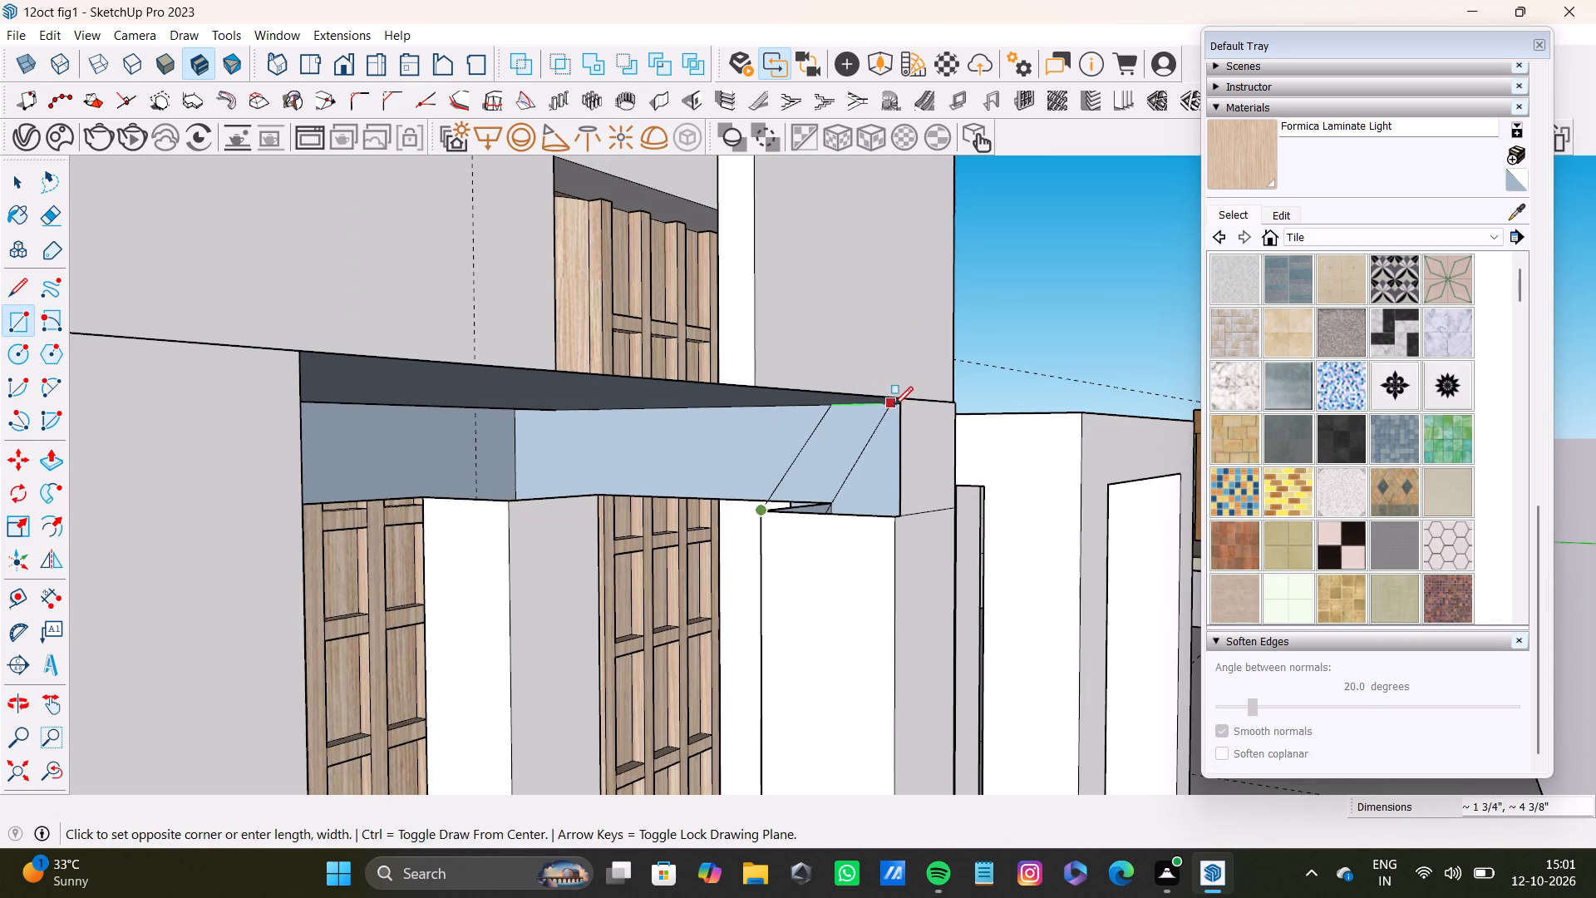
pyautogui.click(902, 406)
pyautogui.scroll(-3, 843, 443)
# Draw a rectangle about 3 5/8" by 2' 1 9/16" closing the open face of the neighbouring copied chair's rear leg down to the foot.
pyautogui.moveTo(810, 488); pyautogui.dragTo(1052, 462, button='middle')
pyautogui.scroll(3, 1031, 473)
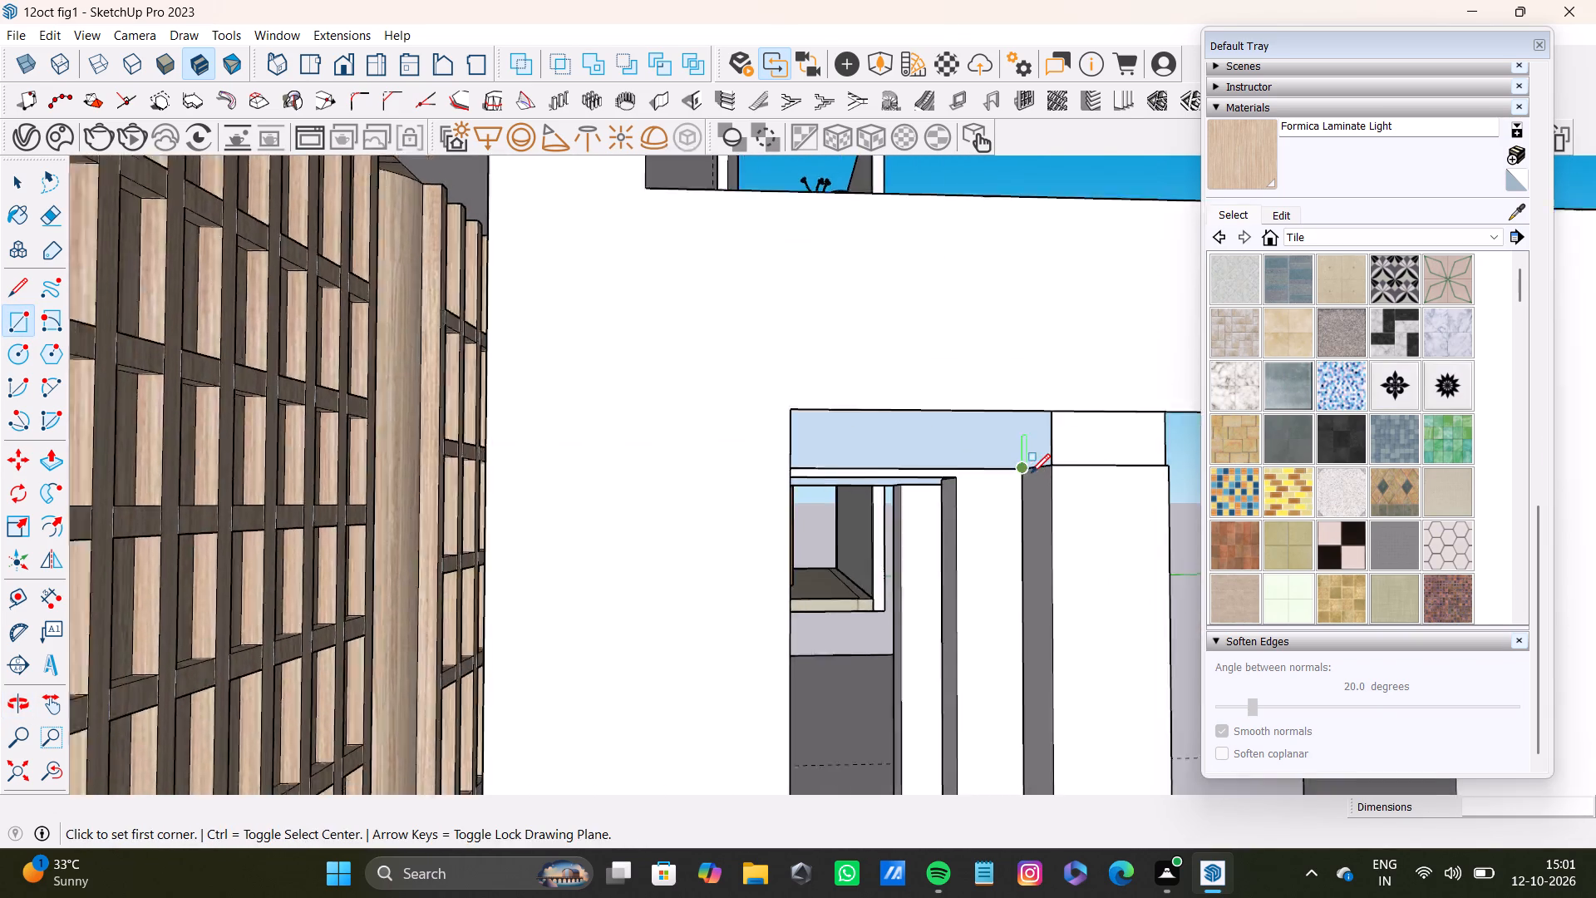
pyautogui.keyDown('shift'); pyautogui.moveTo(1033, 470); pyautogui.dragTo(954, 438, button='middle'); pyautogui.keyUp('shift')
pyautogui.scroll(4, 535, 377)
pyautogui.moveTo(565, 363); pyautogui.dragTo(590, 363, button='middle')
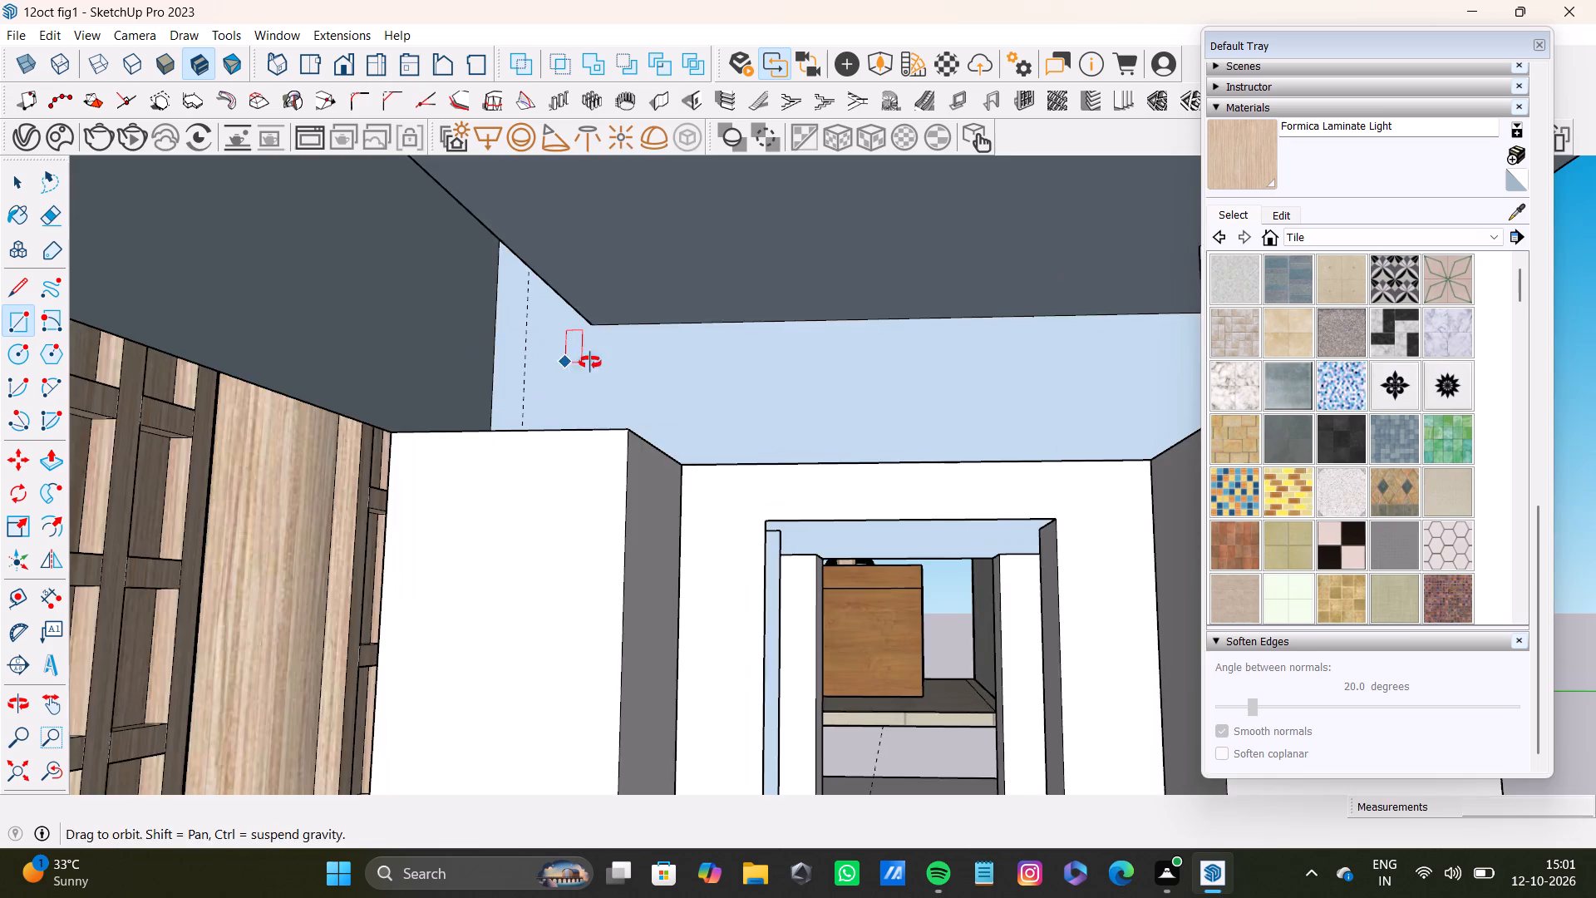
pyautogui.moveTo(590, 363); pyautogui.dragTo(648, 373, button='middle')
pyautogui.scroll(-9, 744, 423)
pyautogui.click(60, 772)
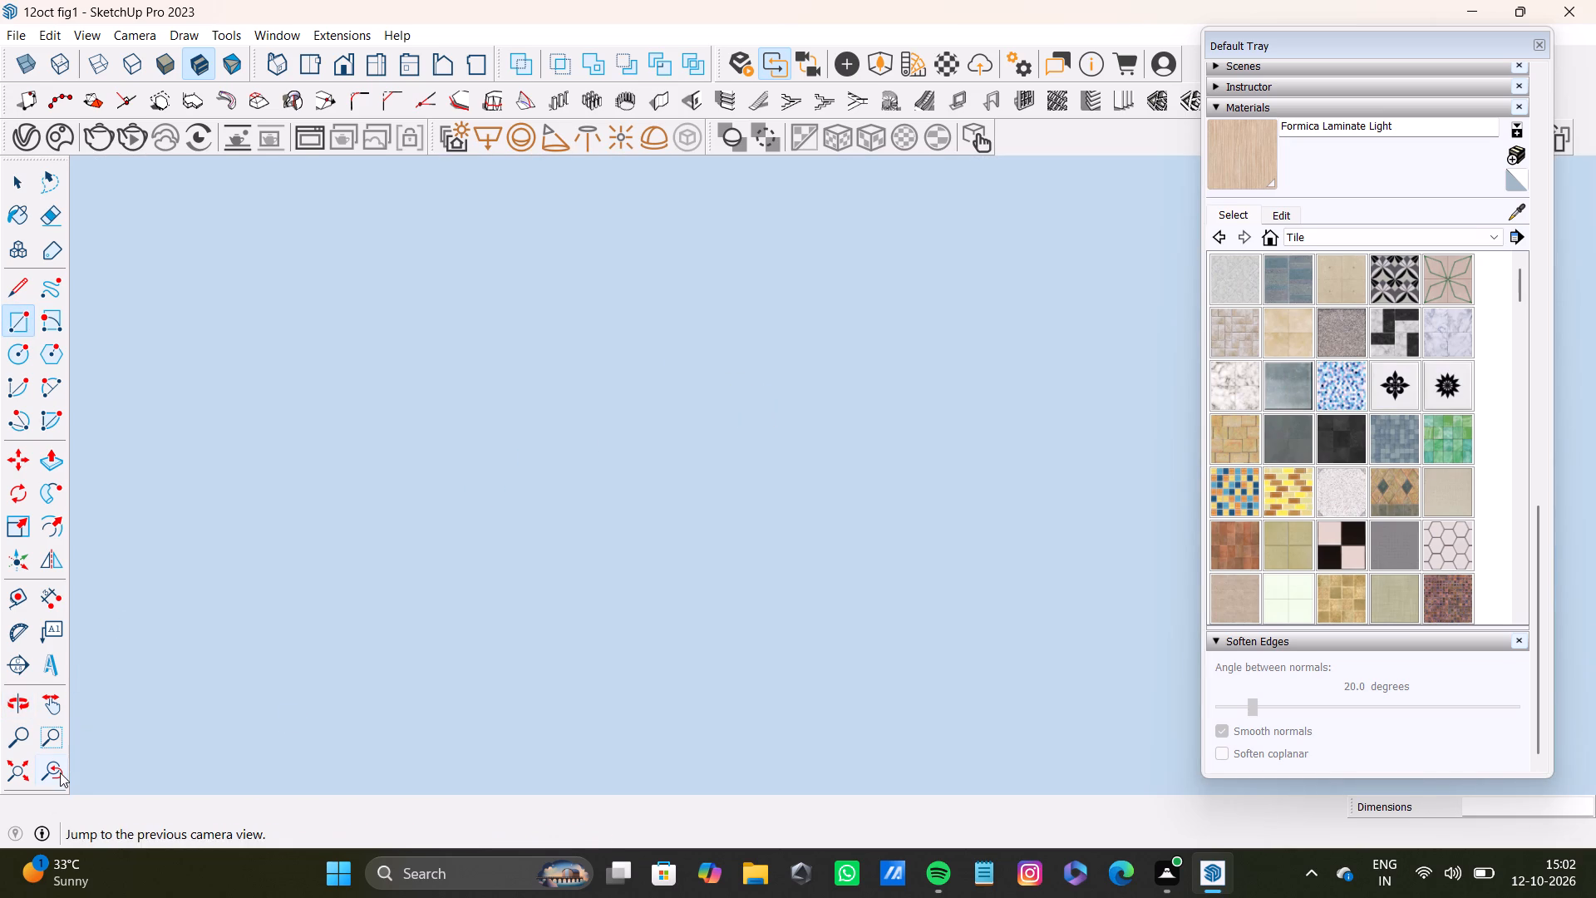
pyautogui.scroll(-5, 387, 688)
pyautogui.click(27, 767)
pyautogui.scroll(-1, 621, 434)
pyautogui.moveTo(776, 386); pyautogui.dragTo(556, 496, button='middle')
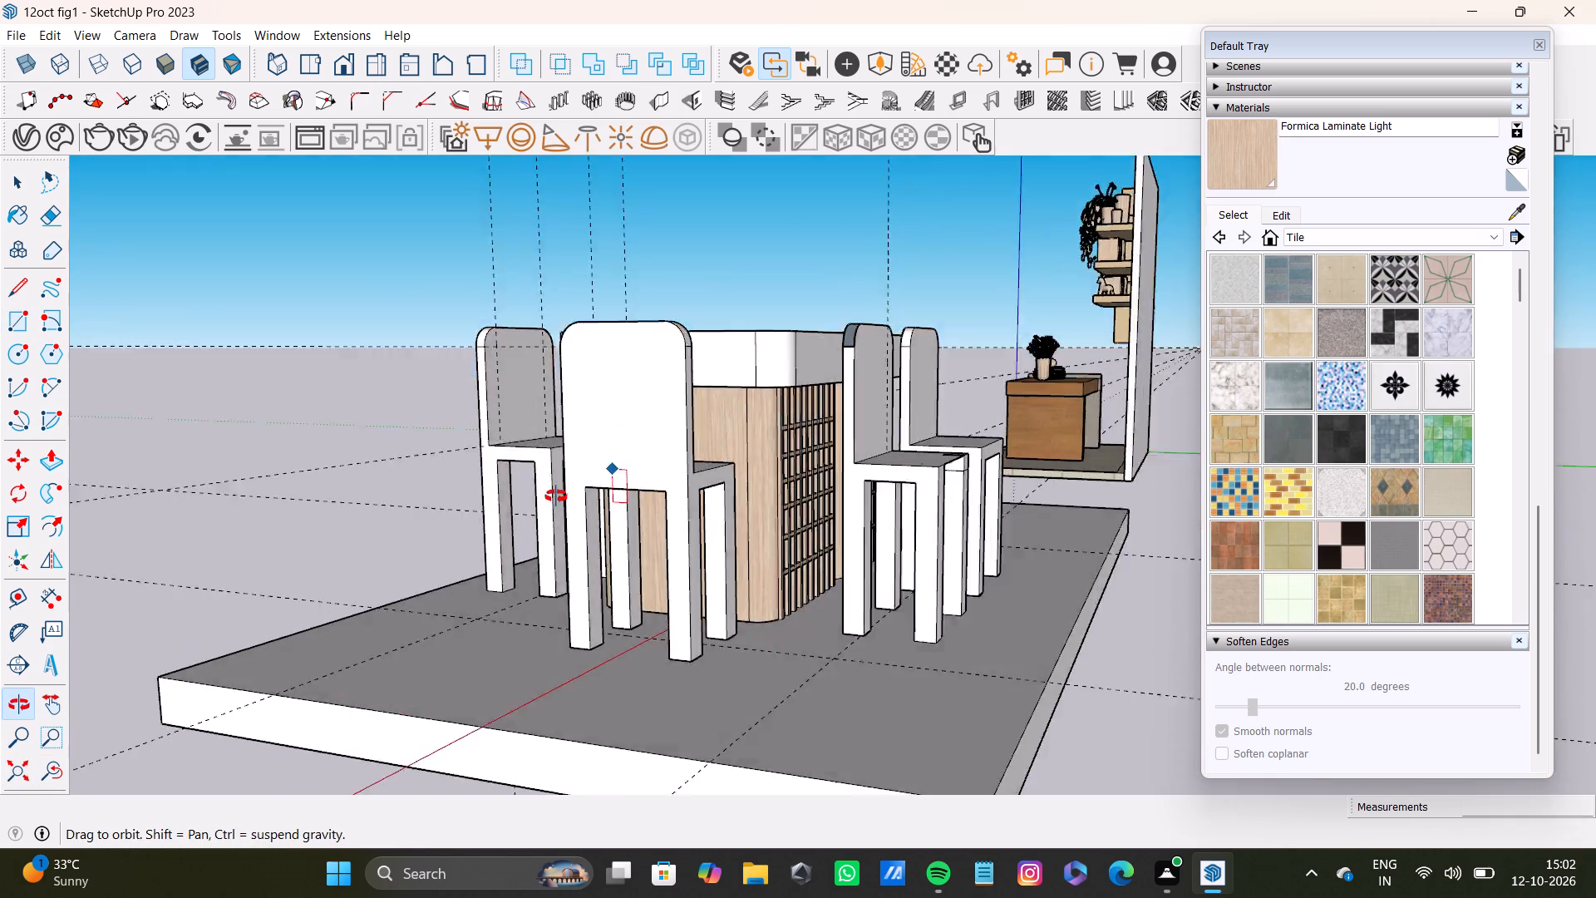
pyautogui.moveTo(556, 496); pyautogui.dragTo(303, 593, button='middle')
pyautogui.scroll(4, 1062, 528)
pyautogui.moveTo(1047, 525); pyautogui.dragTo(927, 535, button='middle')
pyautogui.scroll(4, 785, 561)
pyautogui.moveTo(837, 546); pyautogui.dragTo(759, 352, button='middle')
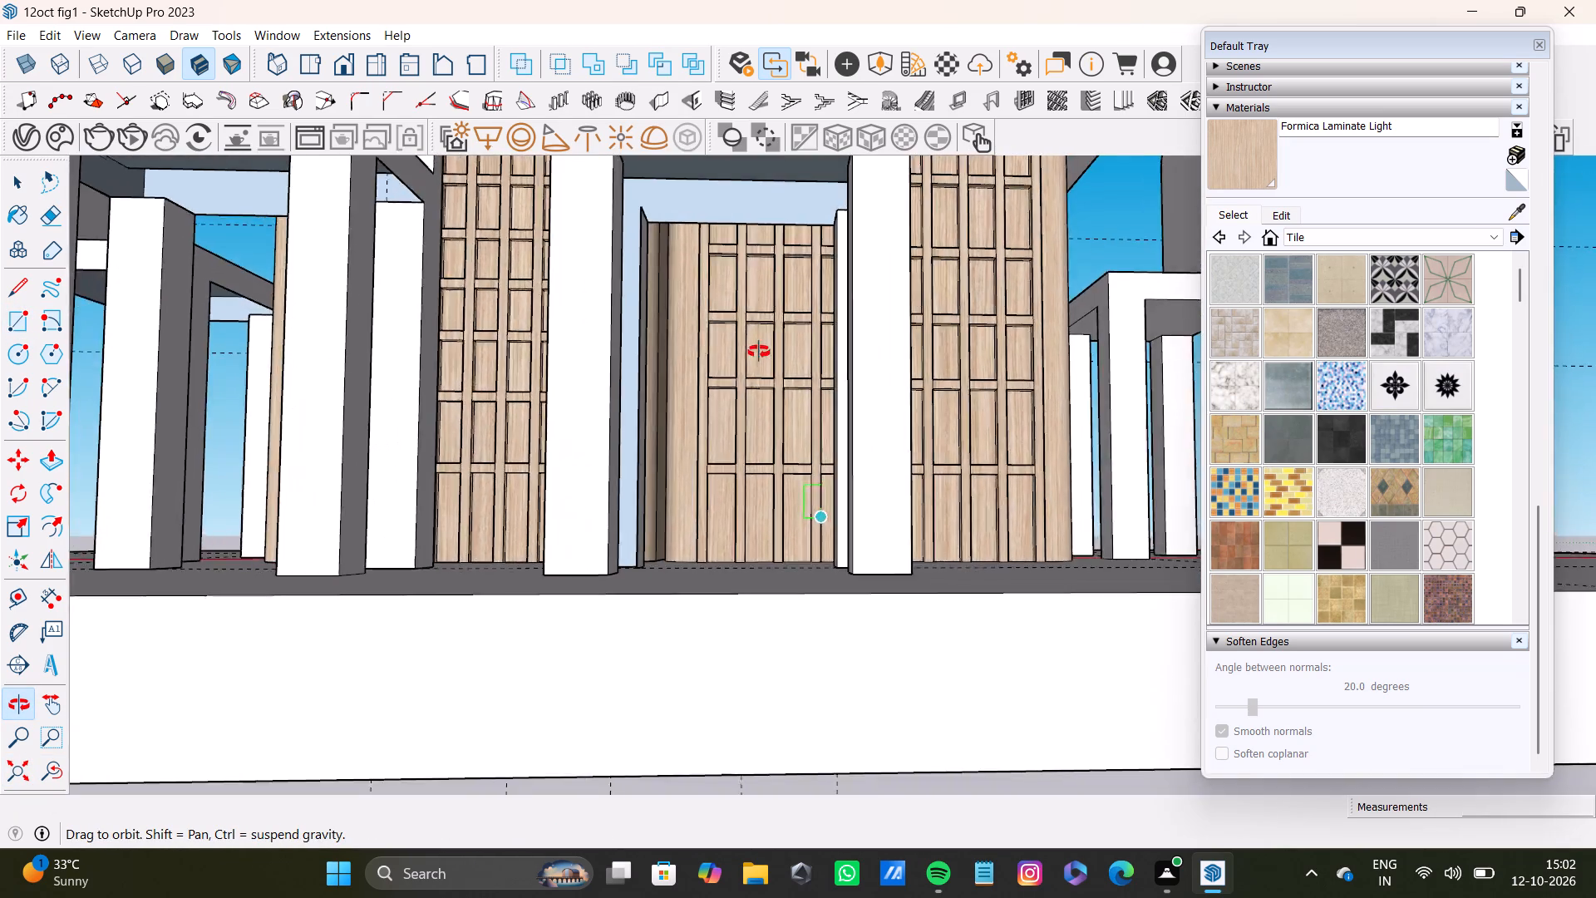
pyautogui.moveTo(759, 352); pyautogui.dragTo(706, 412, button='middle')
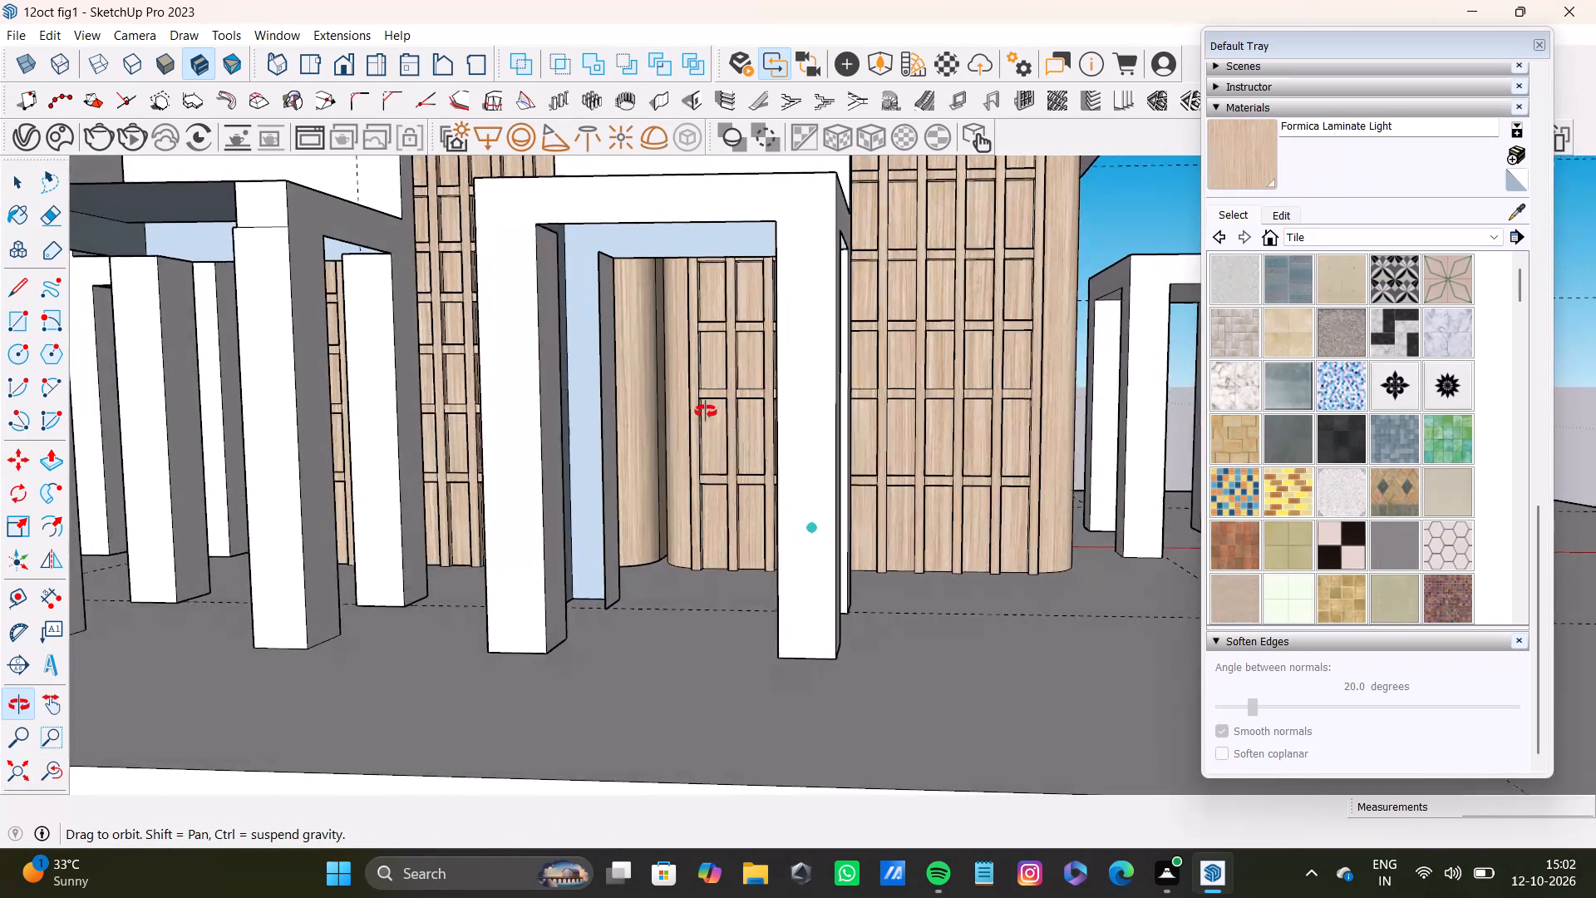
pyautogui.moveTo(706, 412); pyautogui.dragTo(702, 412, button='middle')
pyautogui.scroll(6, 573, 221)
pyautogui.moveTo(640, 342); pyautogui.dragTo(592, 332, button='middle')
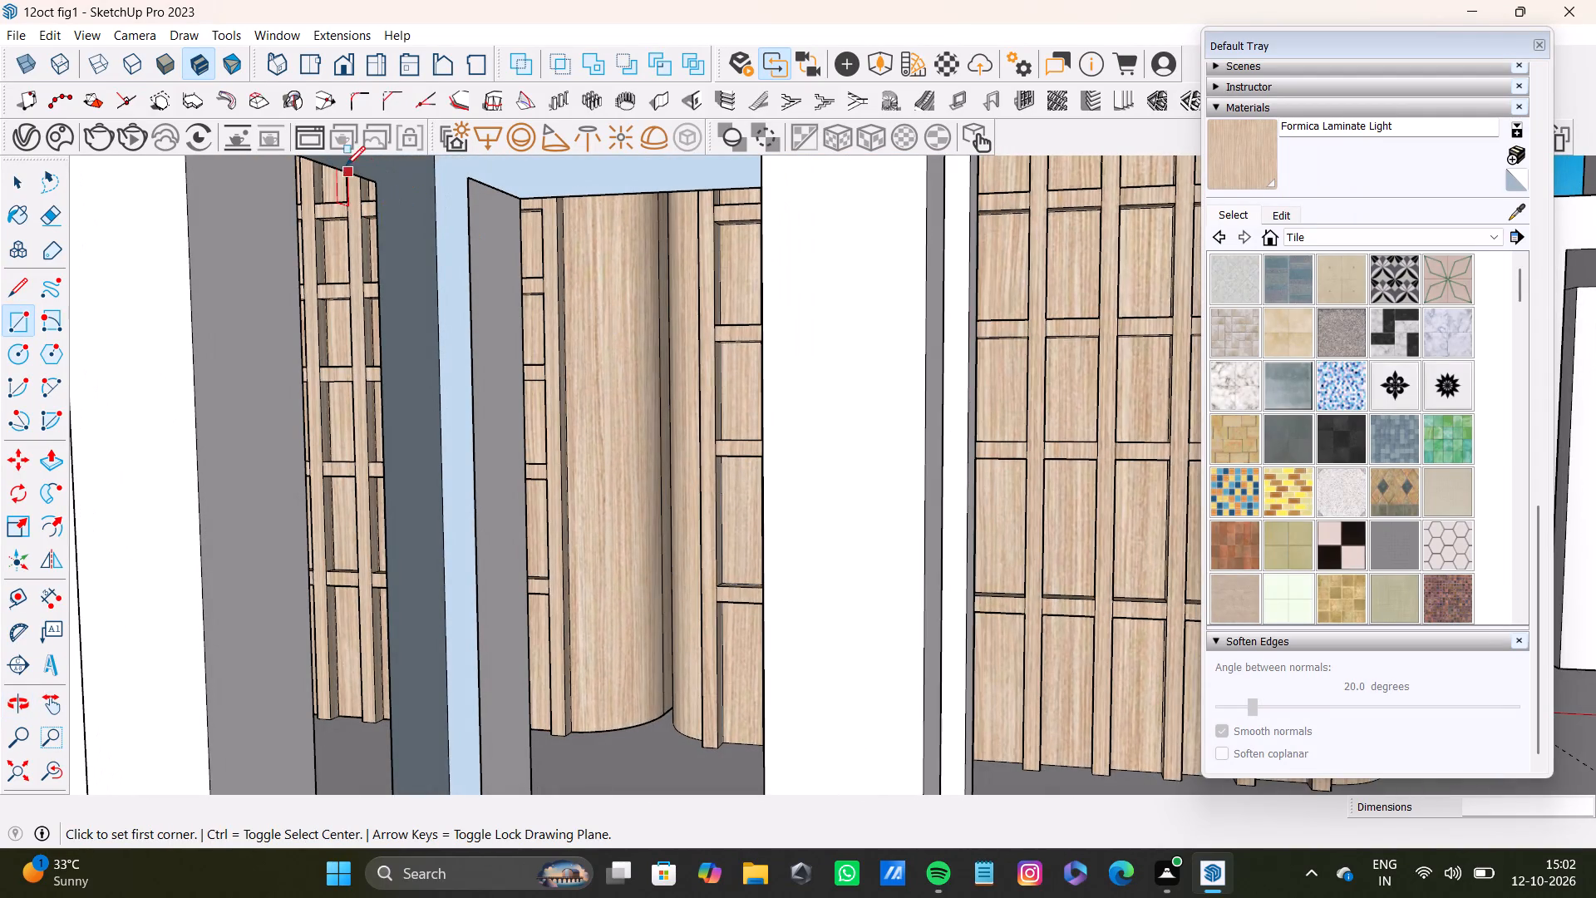
pyautogui.click(374, 185)
pyautogui.scroll(-3, 435, 427)
pyautogui.moveTo(454, 557); pyautogui.dragTo(433, 481, button='middle')
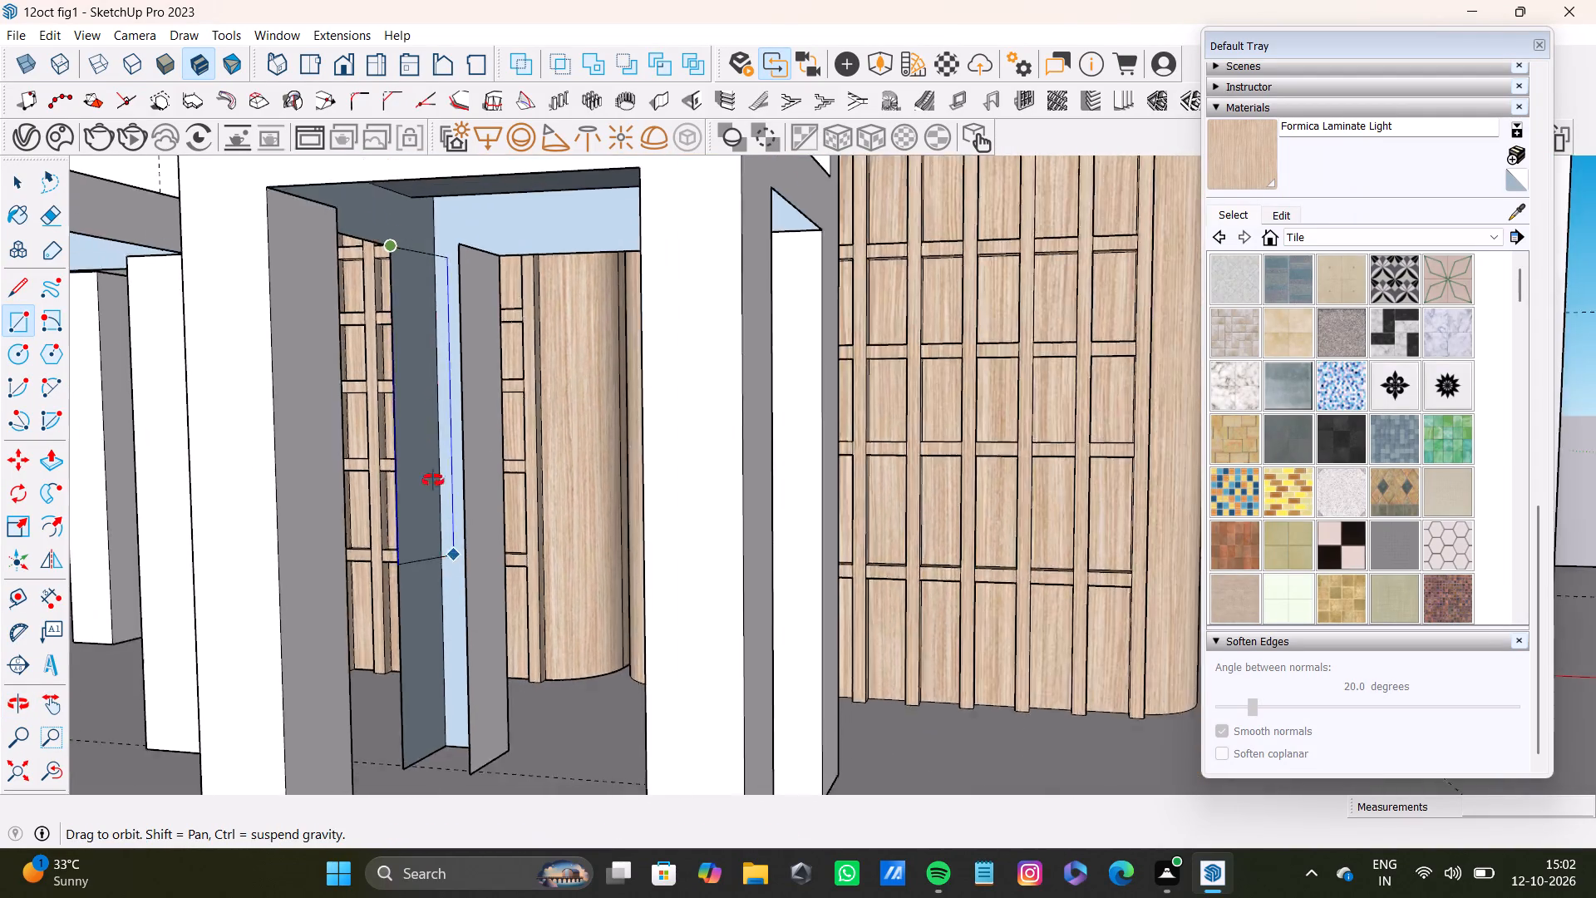
pyautogui.moveTo(433, 481); pyautogui.dragTo(414, 519, button='middle')
pyautogui.click(413, 718)
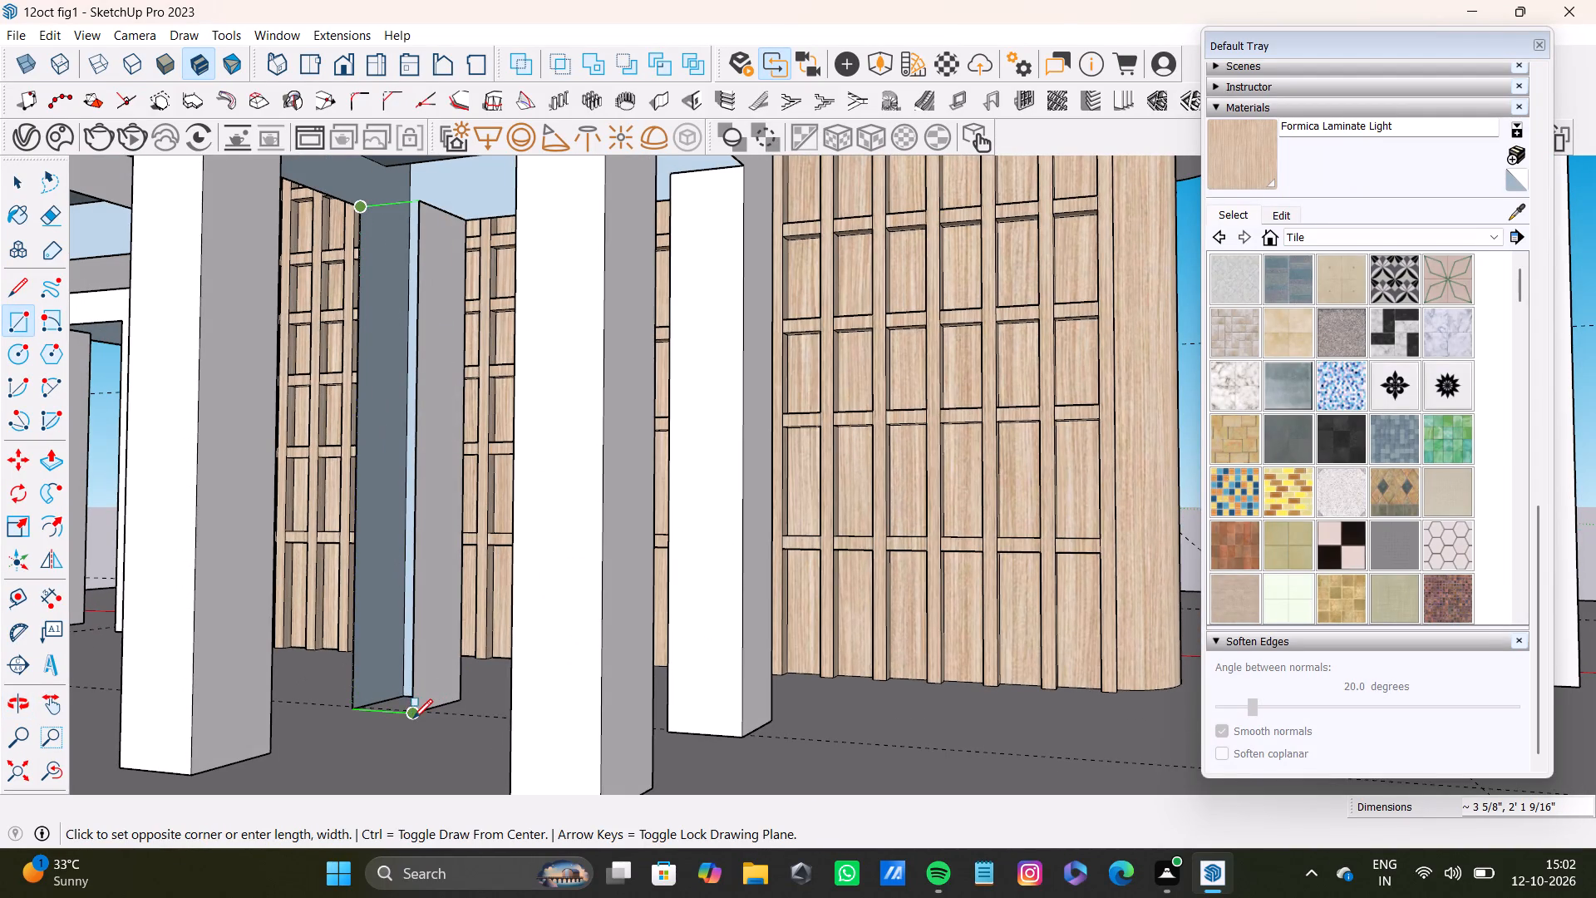
# On the open-fronted chair, draw a rectangle about 3 5/8" by 2 11/16" closing the gap between one side of the rear leg's top and the seat underside.
pyautogui.moveTo(420, 432); pyautogui.dragTo(559, 455, button='middle')
pyautogui.scroll(-9, 557, 456)
pyautogui.moveTo(525, 460); pyautogui.dragTo(566, 421, button='middle')
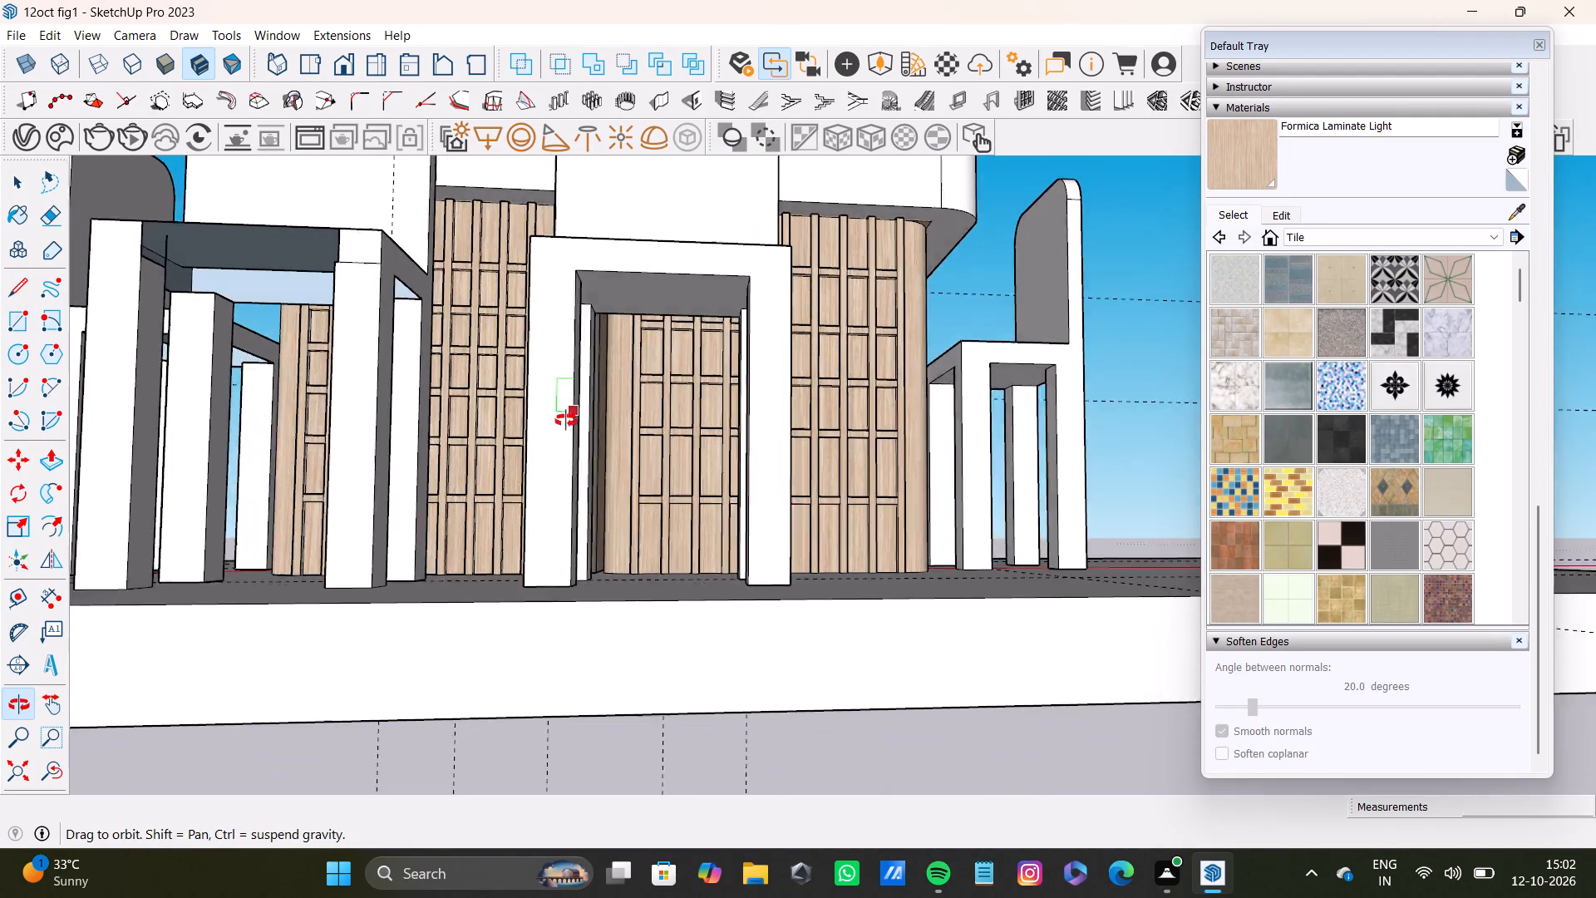
pyautogui.moveTo(566, 421); pyautogui.dragTo(862, 461, button='middle')
pyautogui.scroll(9, 746, 336)
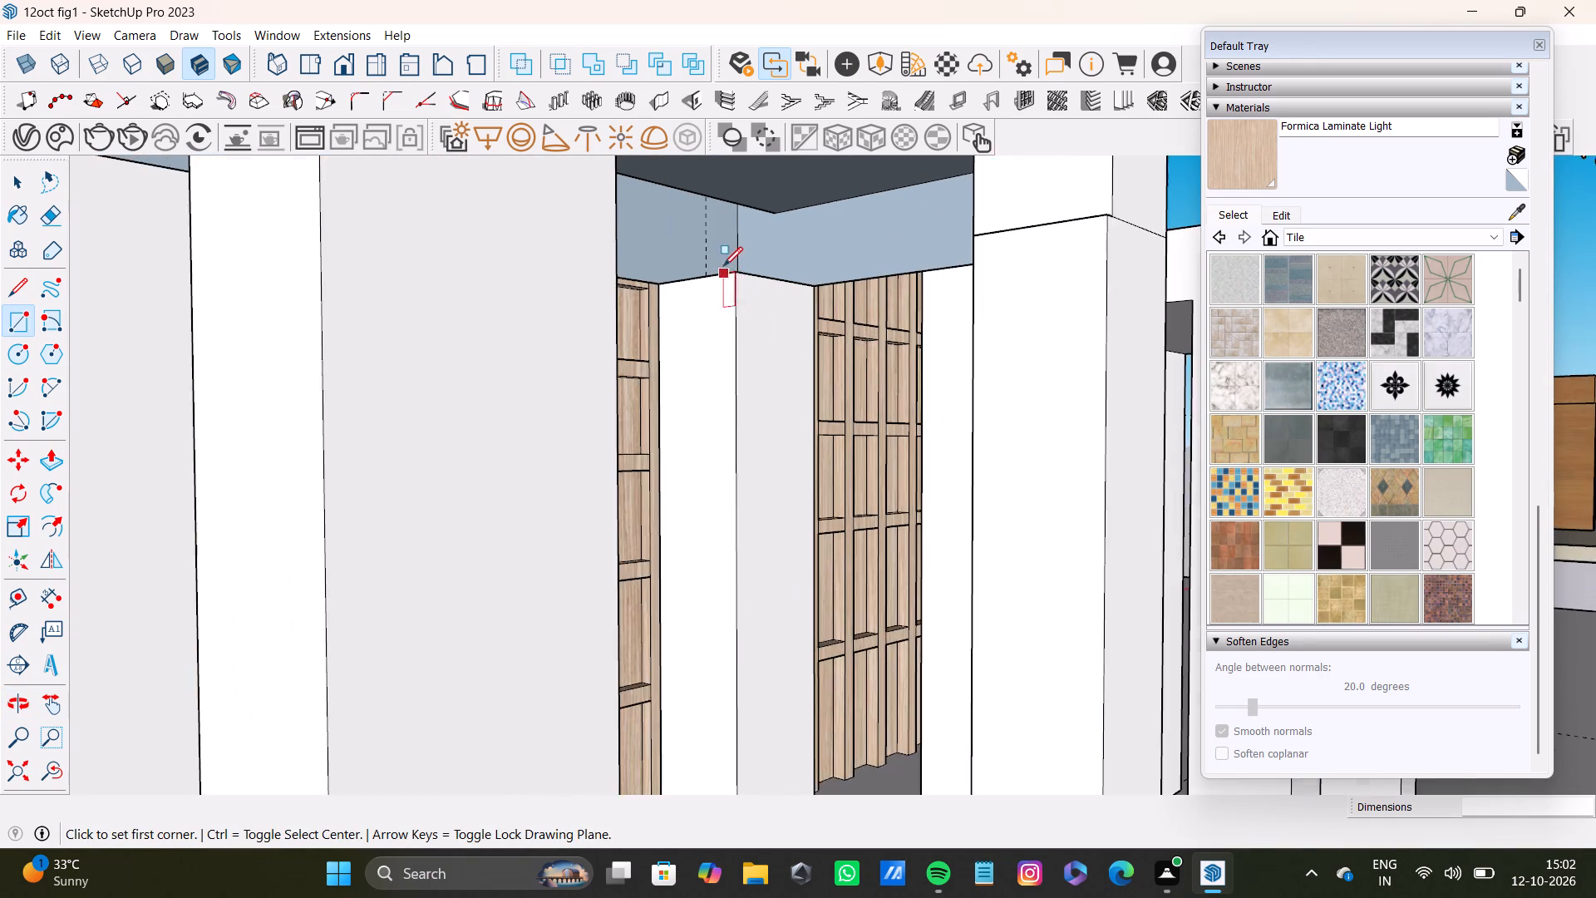
pyautogui.click(738, 270)
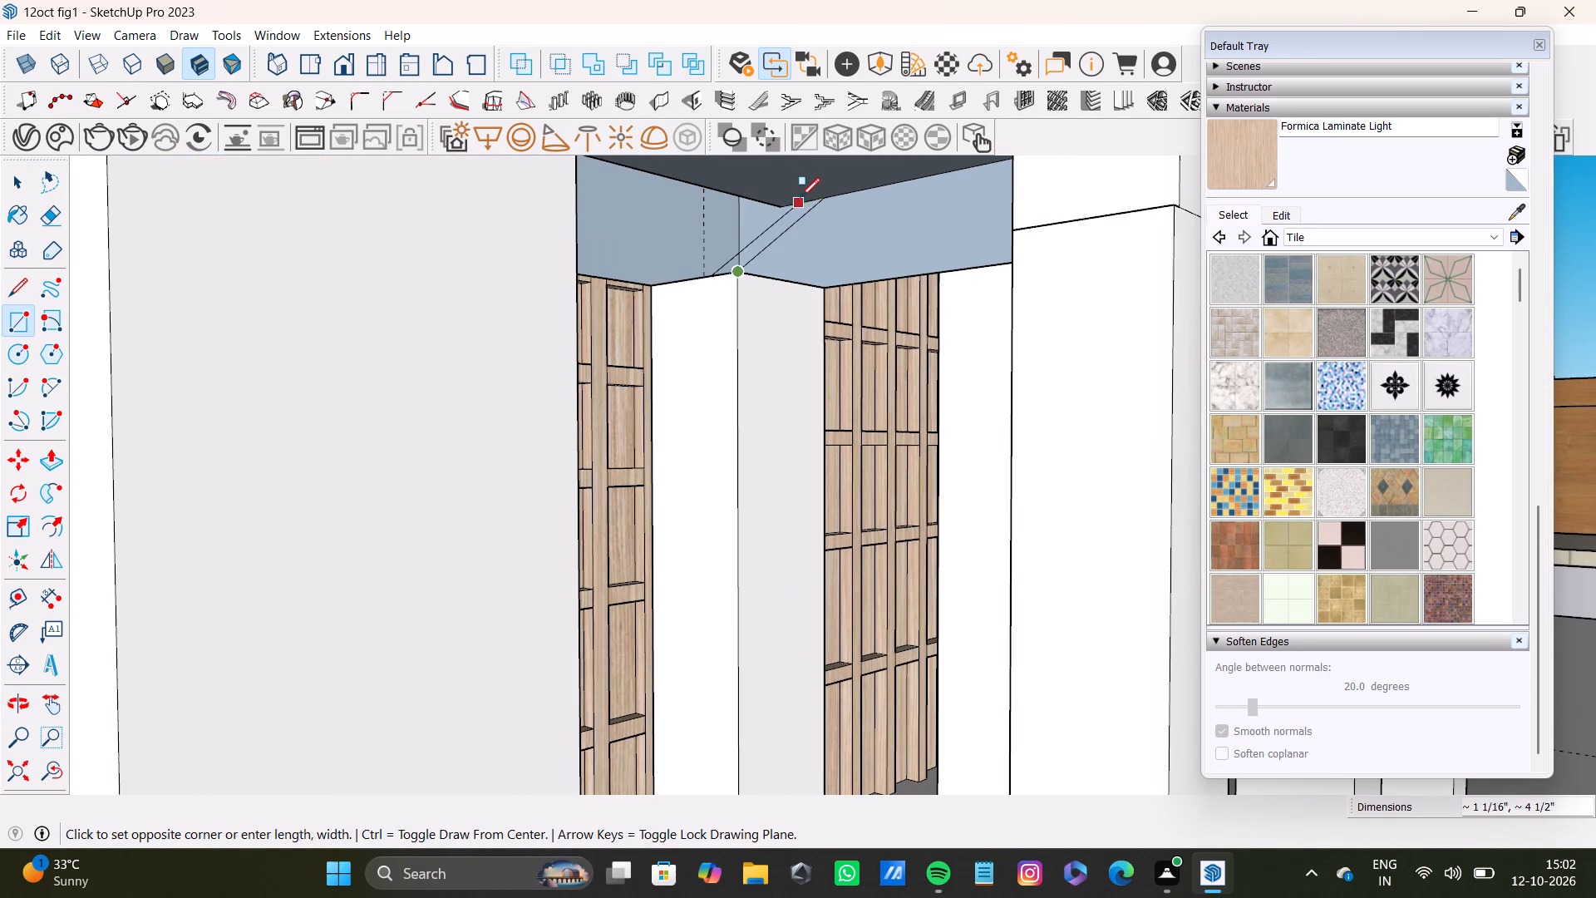
pyautogui.click(828, 202)
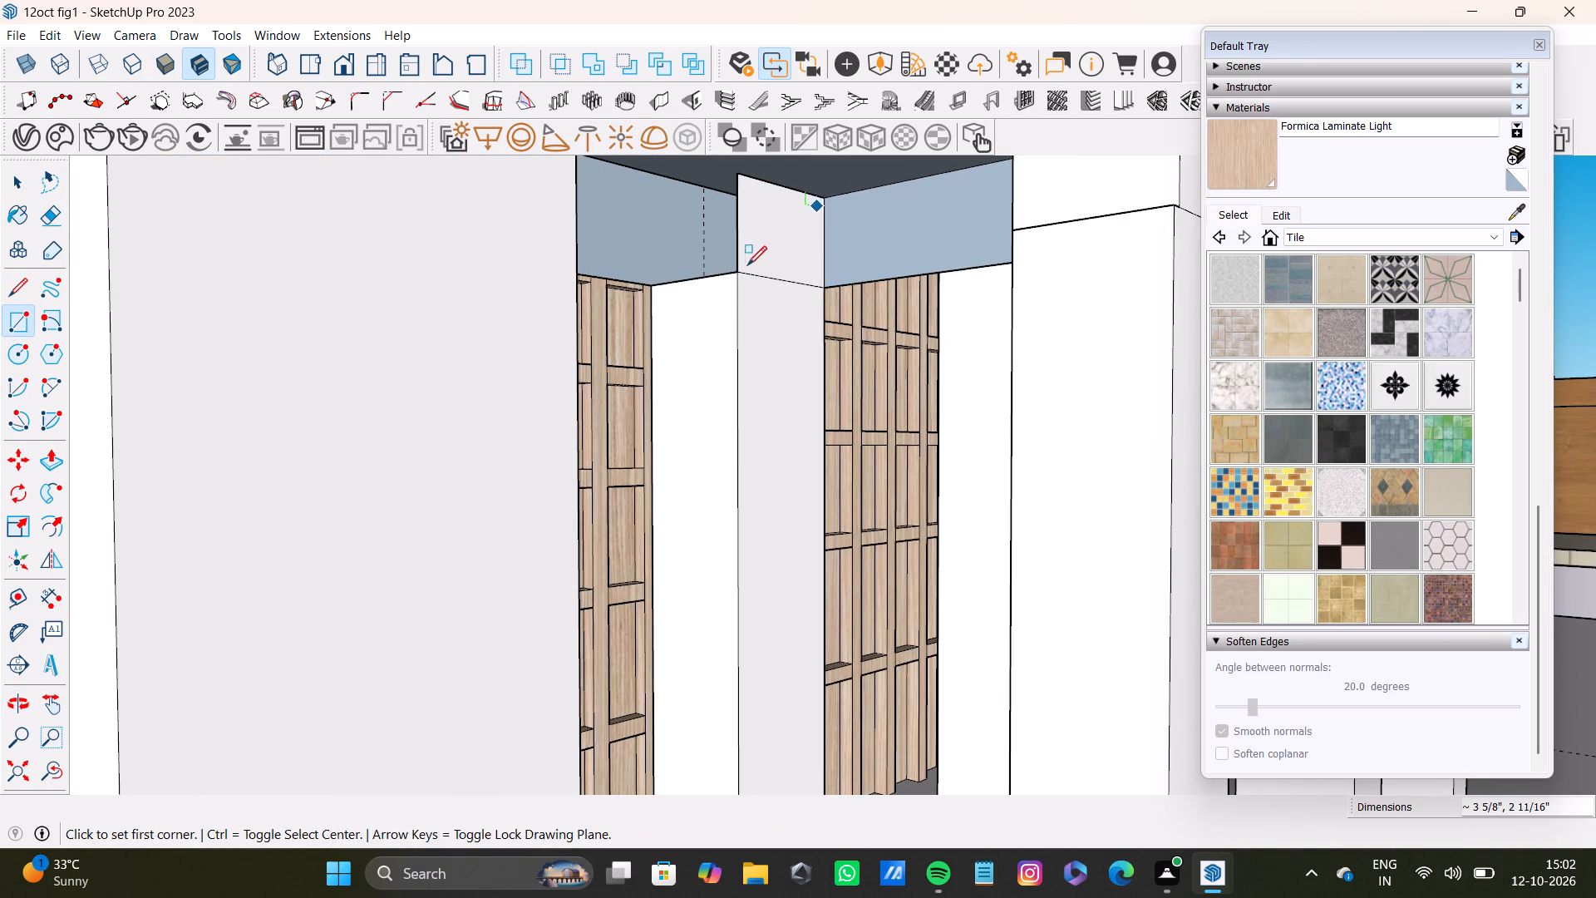
# Draw a rectangle closing the gap above the adjacent side of the same rear leg, up to the seat underside.
pyautogui.scroll(-3, 740, 268)
pyautogui.moveTo(739, 271); pyautogui.dragTo(836, 274, button='middle')
pyautogui.scroll(2, 851, 213)
pyautogui.click(874, 198)
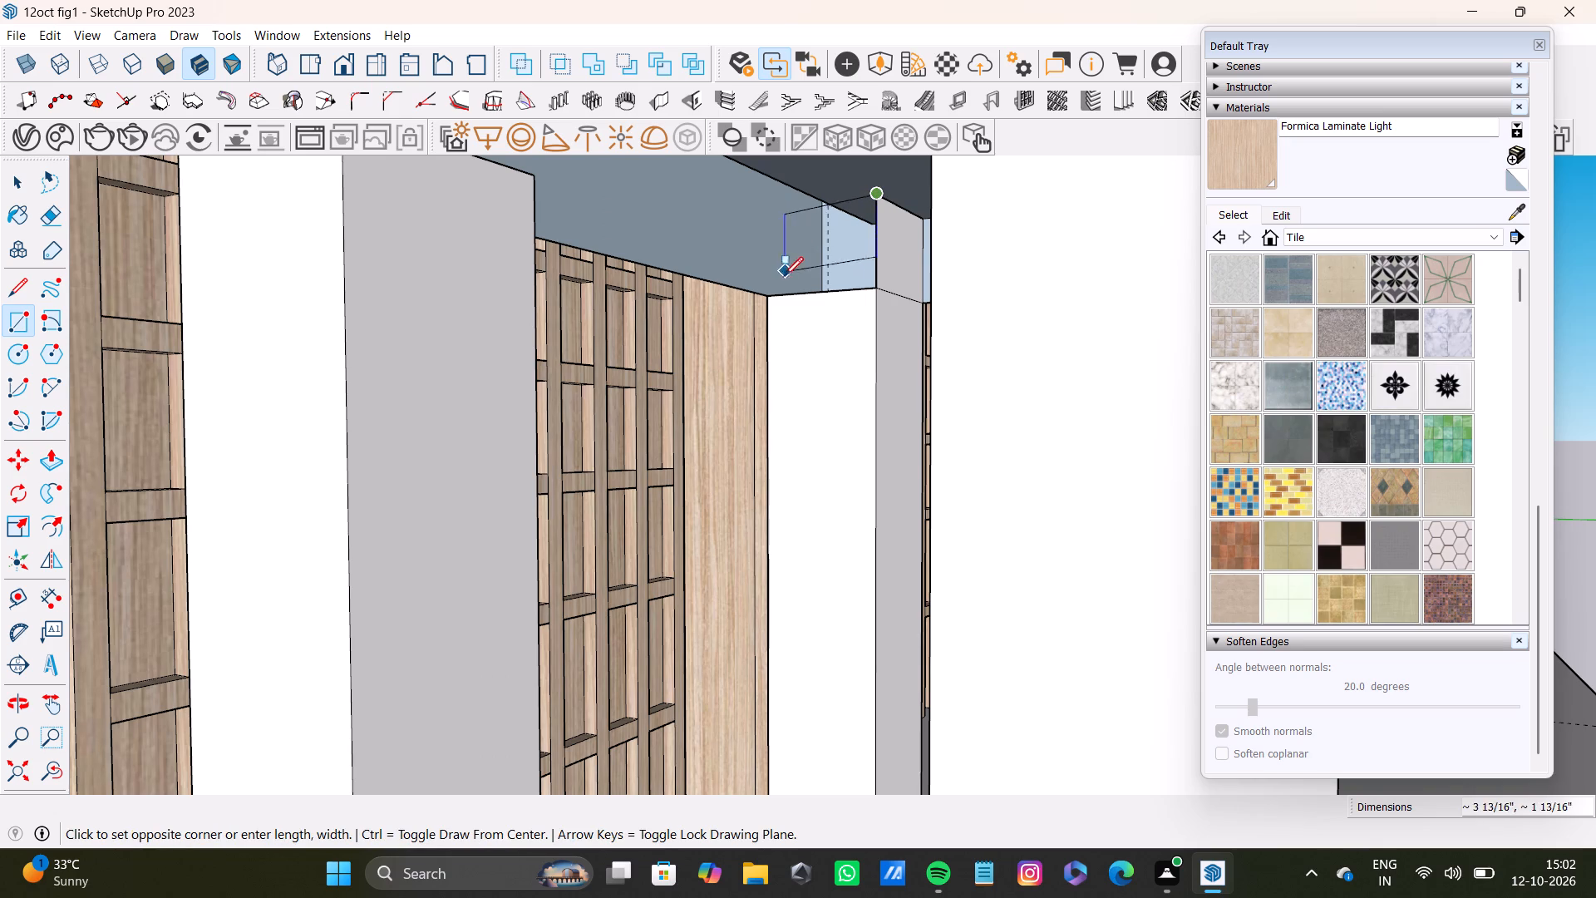
pyautogui.click(763, 294)
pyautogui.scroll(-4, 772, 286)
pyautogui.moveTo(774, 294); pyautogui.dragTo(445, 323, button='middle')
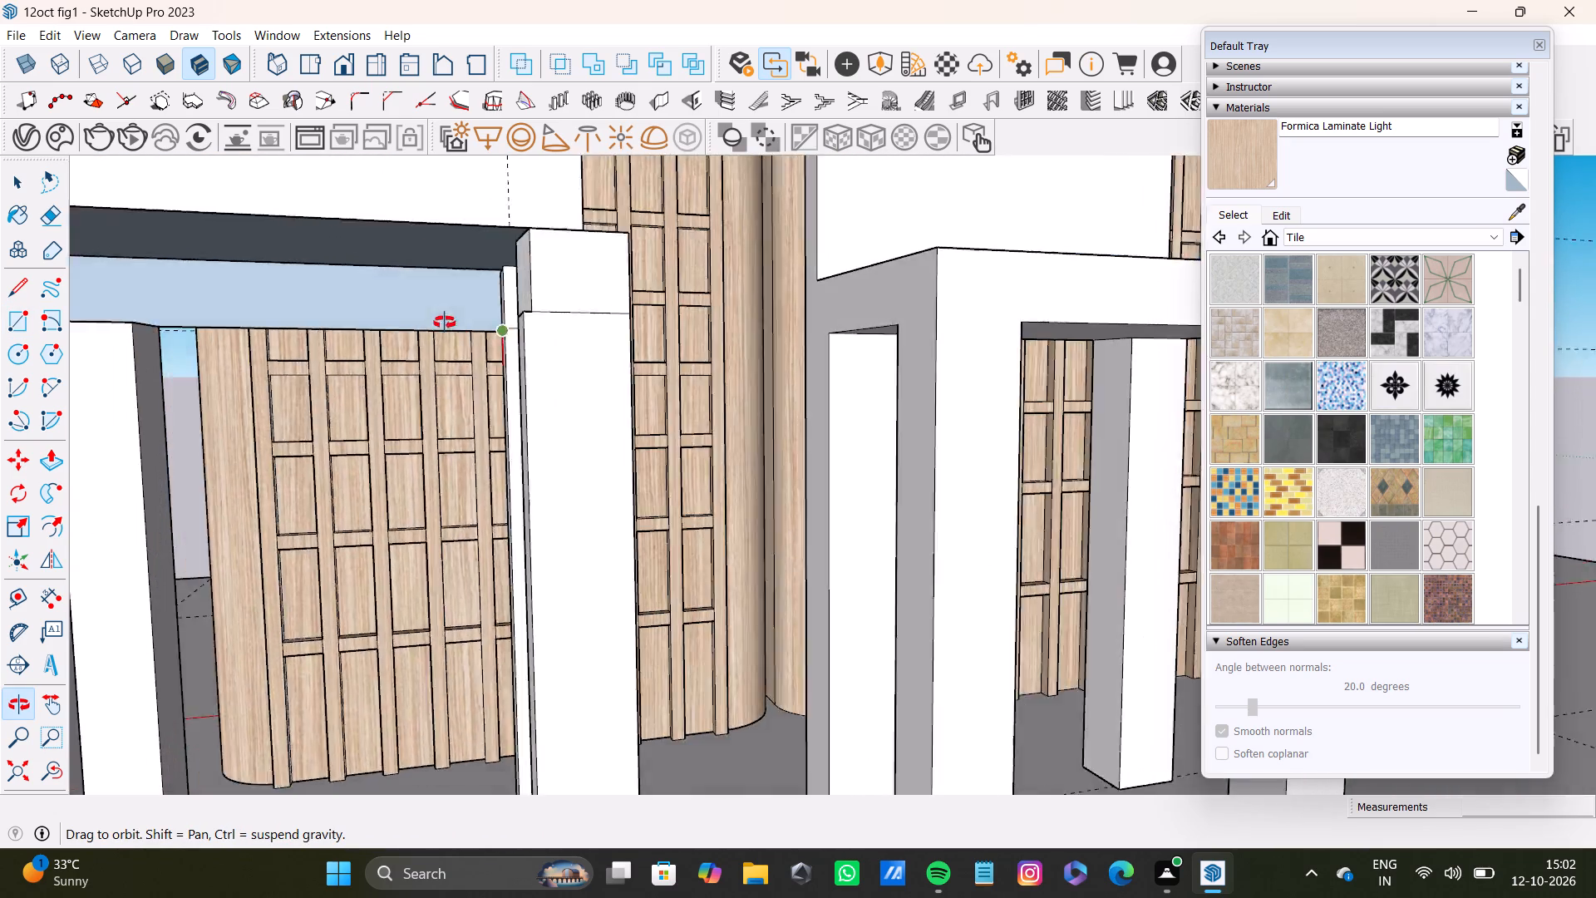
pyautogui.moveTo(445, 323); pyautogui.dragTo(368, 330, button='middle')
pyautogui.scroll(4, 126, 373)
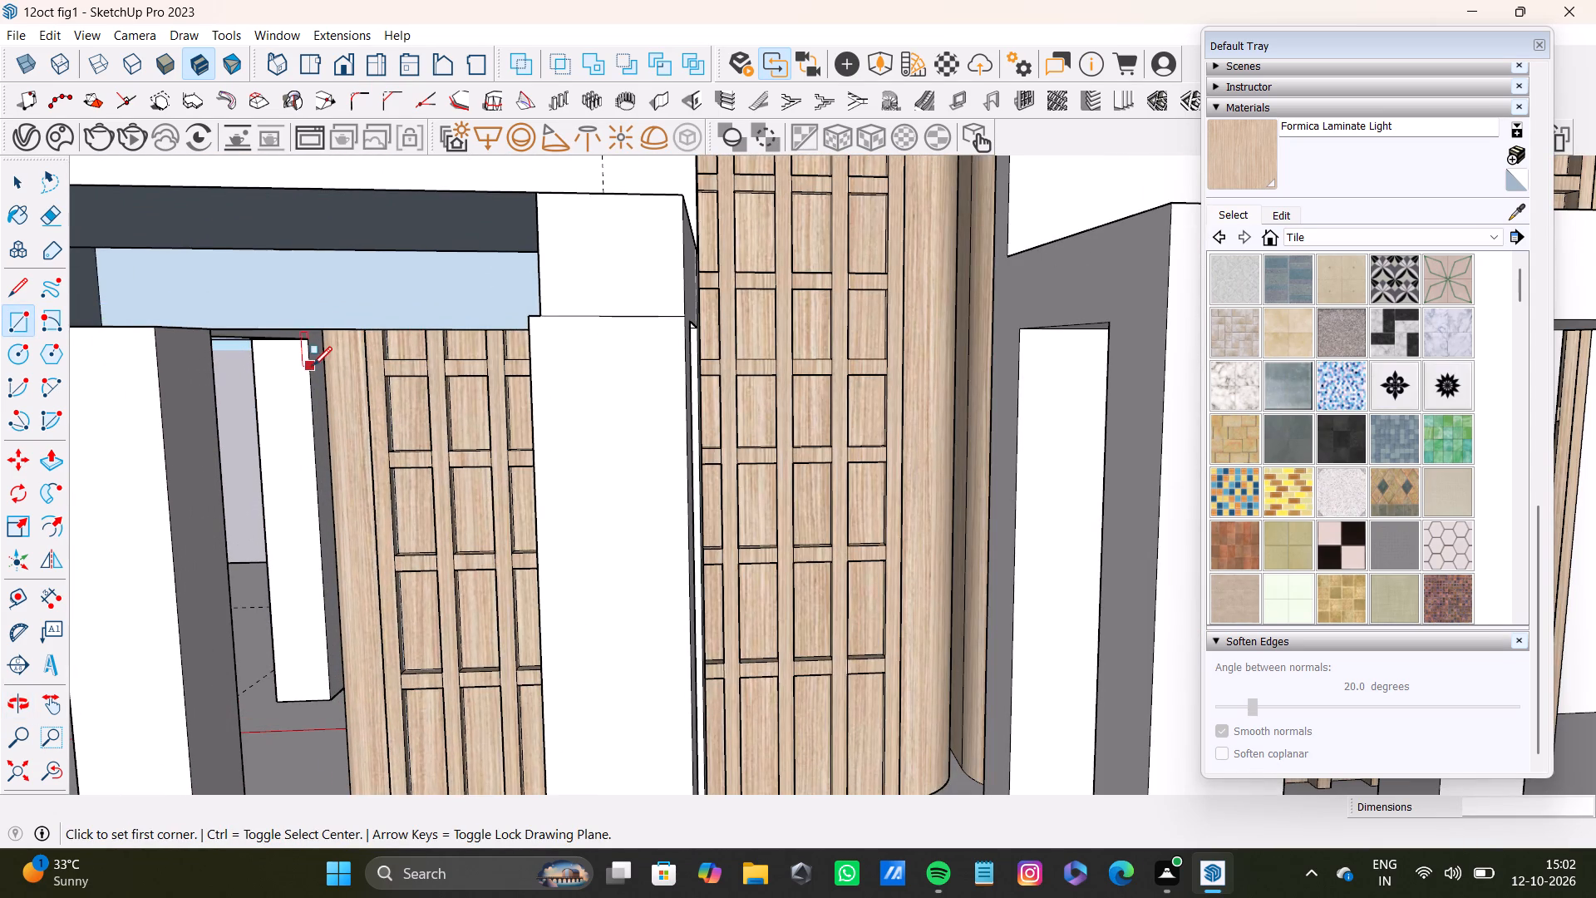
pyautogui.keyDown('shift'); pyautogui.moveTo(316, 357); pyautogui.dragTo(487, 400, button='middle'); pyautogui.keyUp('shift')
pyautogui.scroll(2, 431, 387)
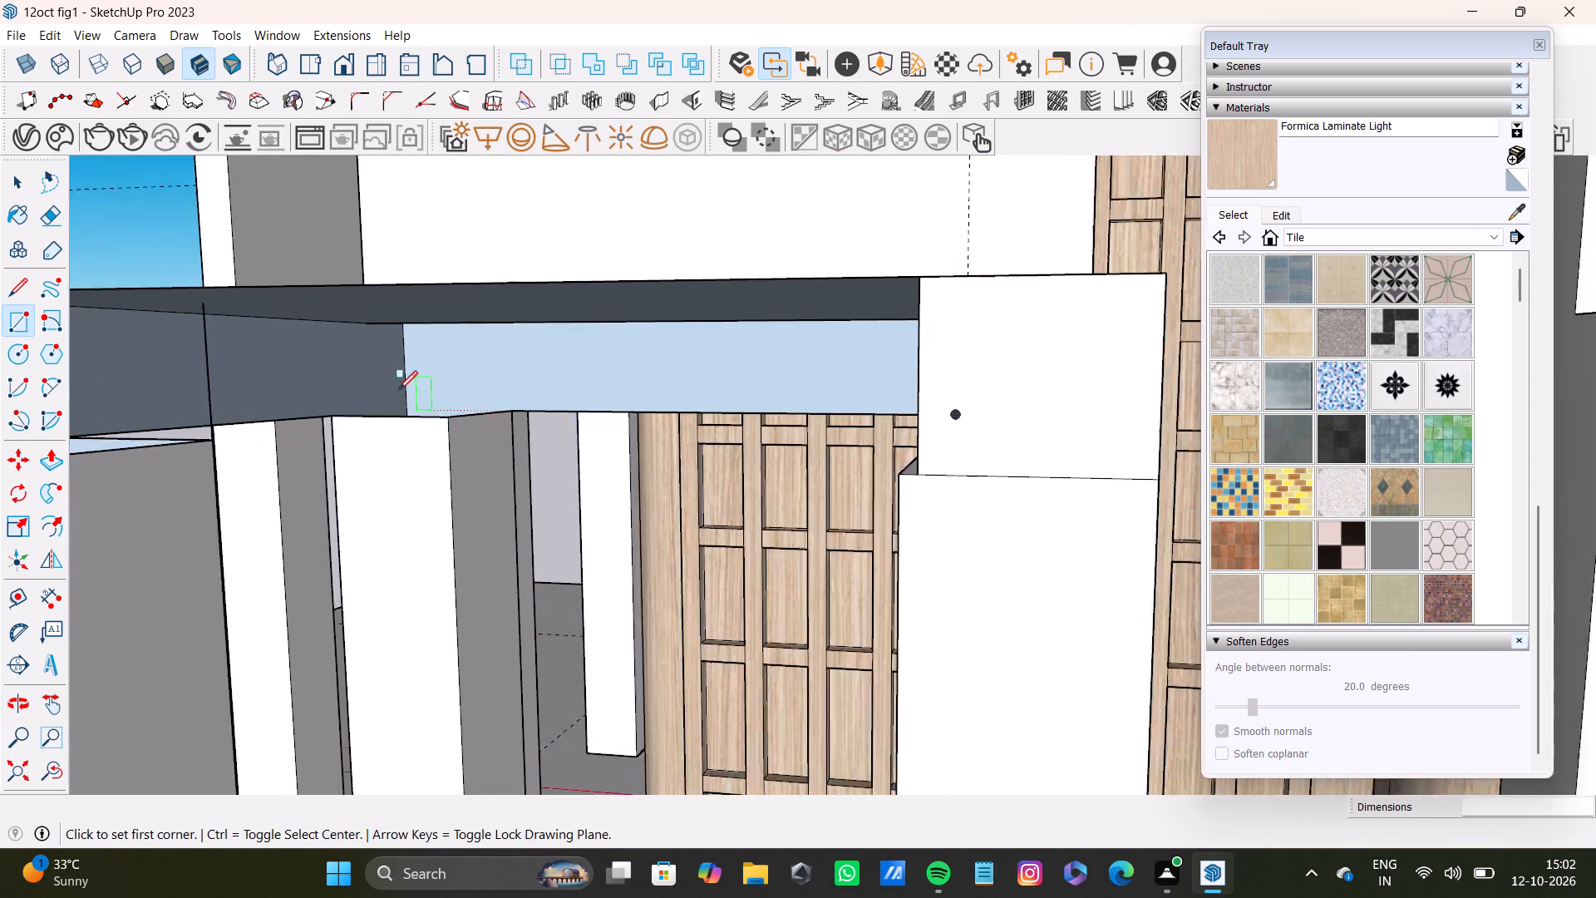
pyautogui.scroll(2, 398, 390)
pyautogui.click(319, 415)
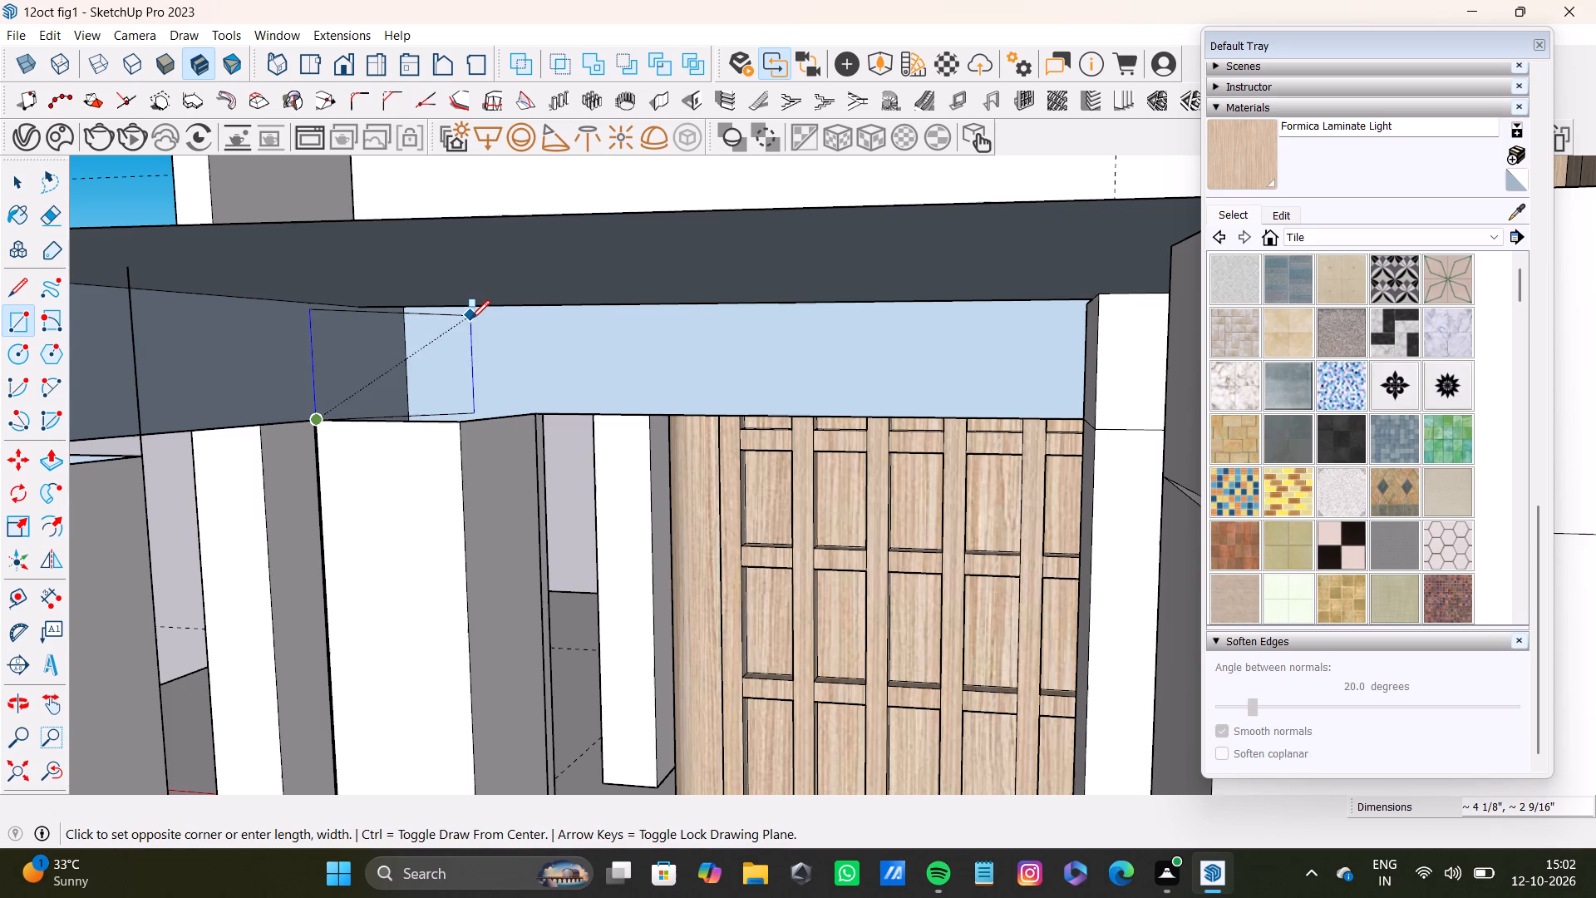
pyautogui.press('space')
# Delete the stray vertical edge on the inside of the seat's side, near the open-topped leg.
pyautogui.moveTo(482, 377); pyautogui.dragTo(502, 374, button='middle')
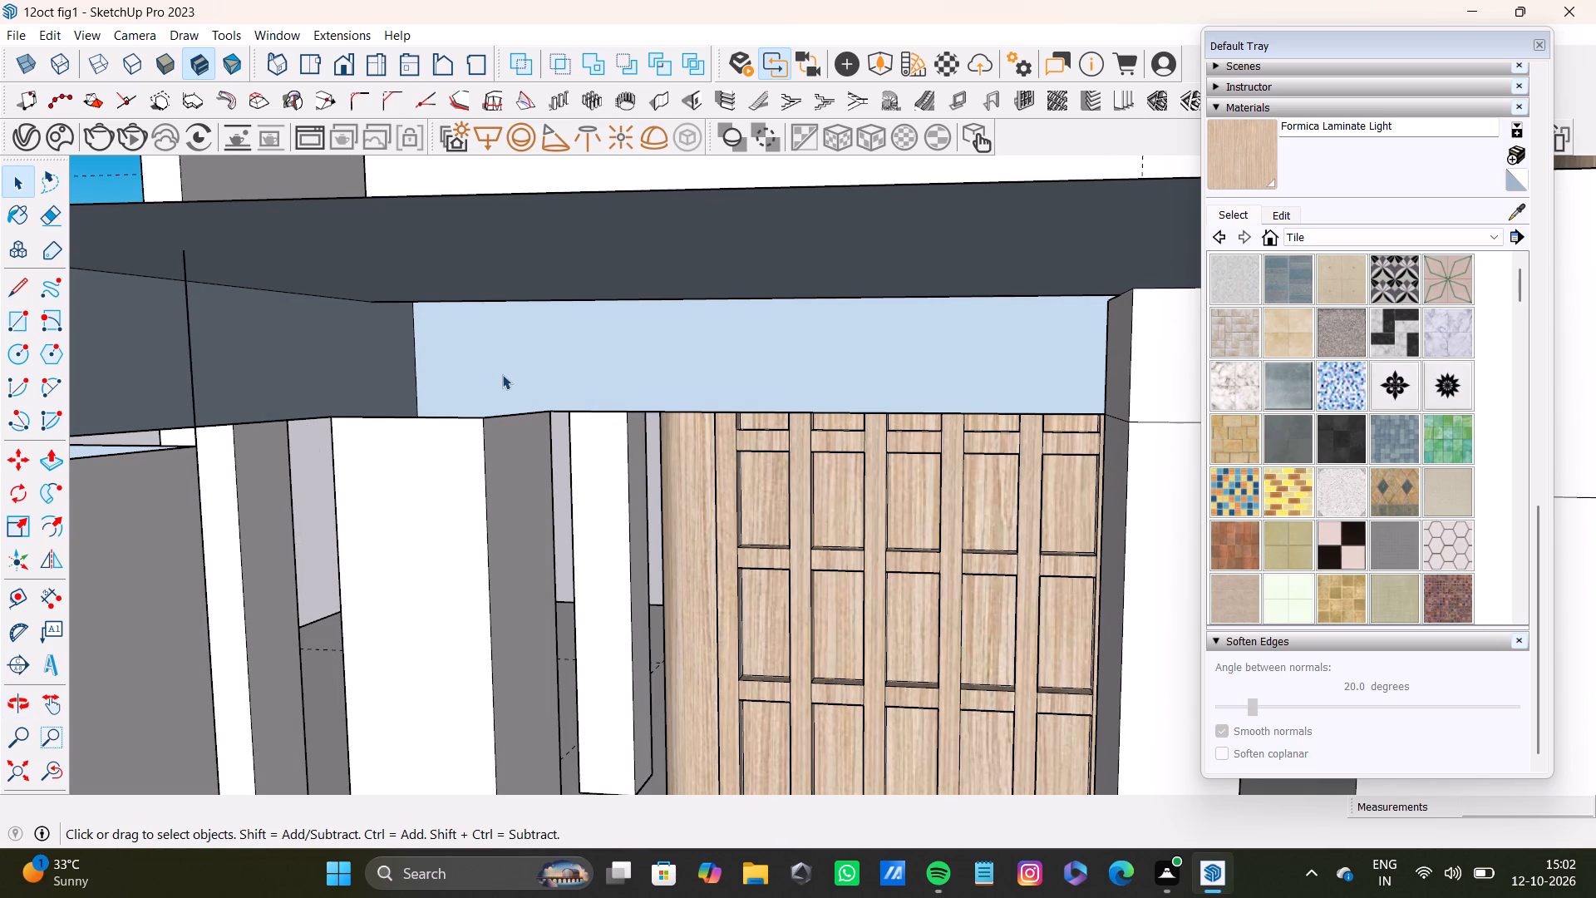
pyautogui.scroll(-6, 542, 408)
pyautogui.scroll(7, 300, 407)
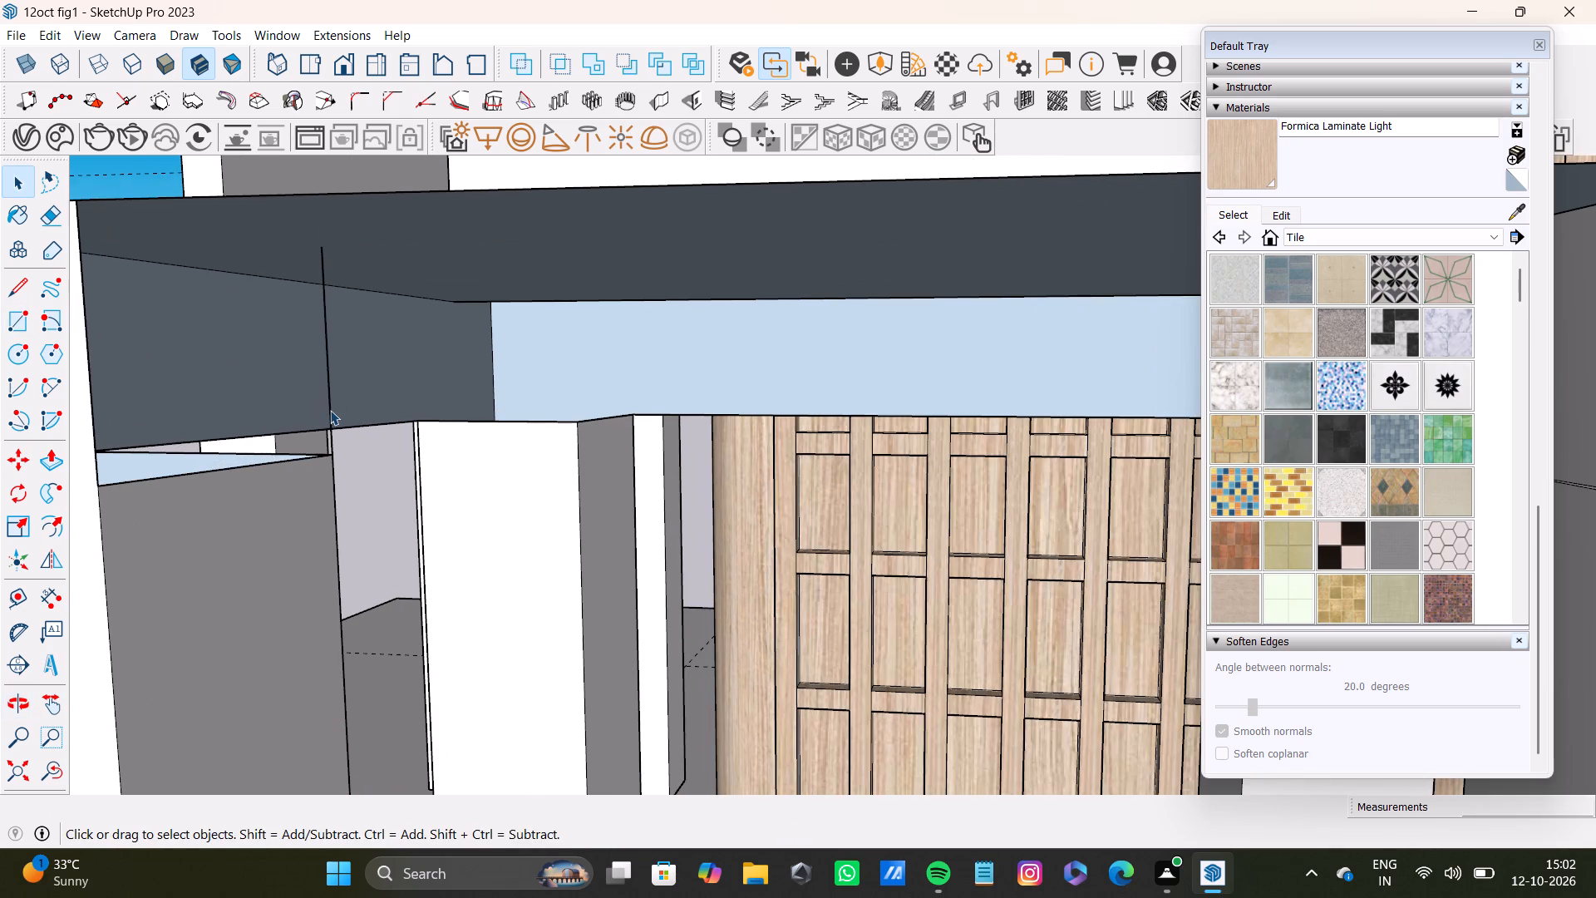
pyautogui.click(330, 415)
pyautogui.press('Delete')
# Delete the short stray edge on the same chair's seat top, beside the repaired front leg.
pyautogui.scroll(-14, 635, 370)
pyautogui.moveTo(610, 481); pyautogui.dragTo(885, 501, button='middle')
pyautogui.scroll(-3, 864, 512)
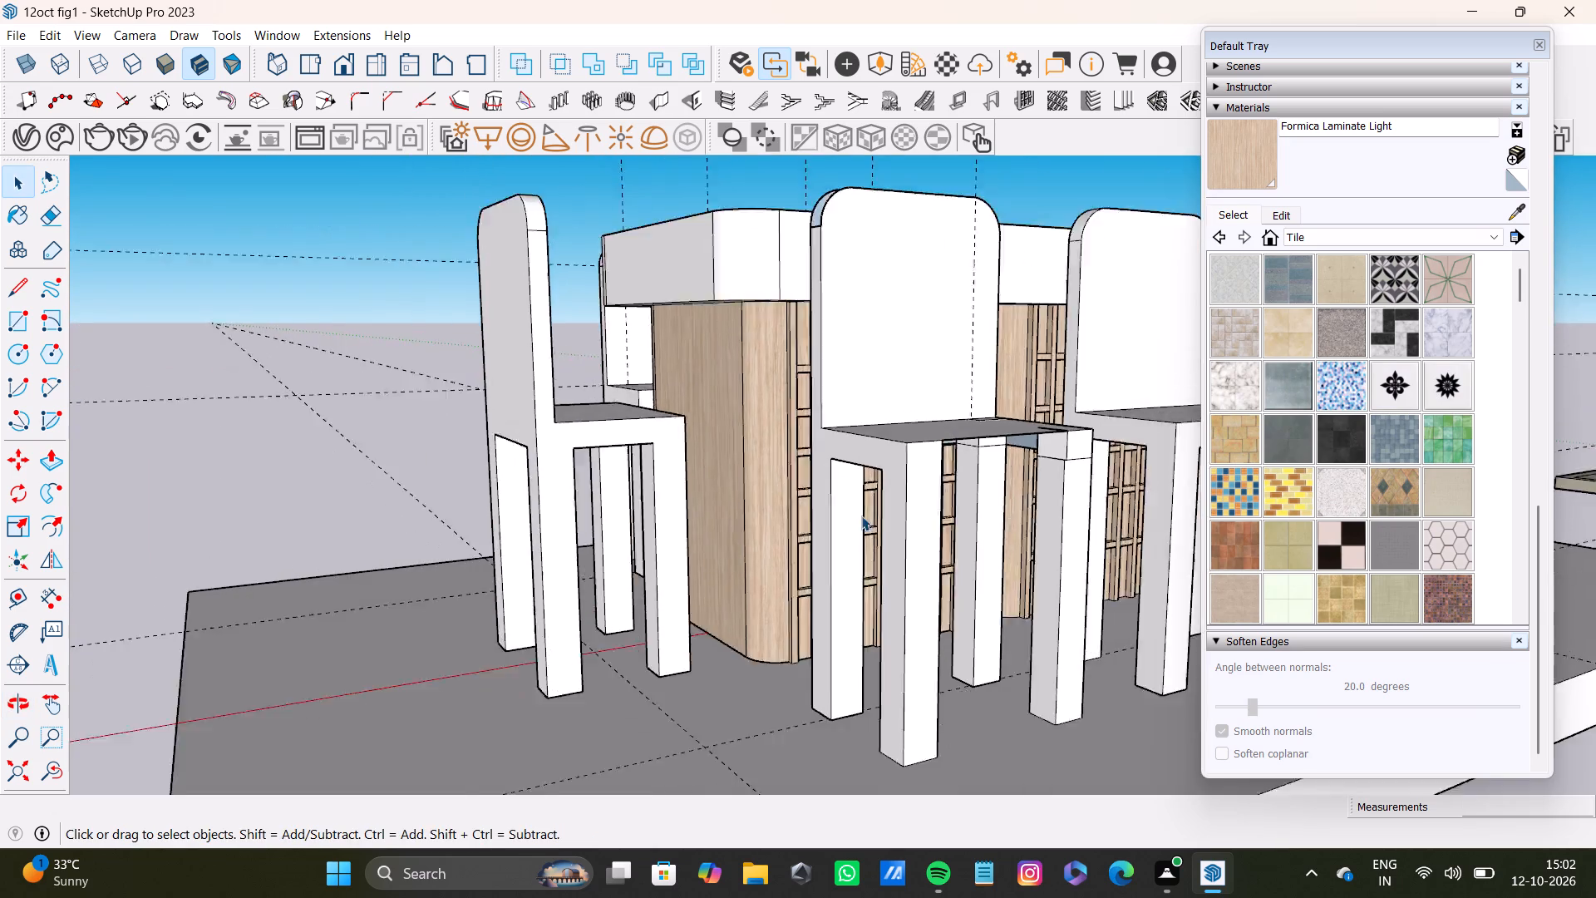
pyautogui.scroll(-7, 861, 516)
pyautogui.keyDown('shift'); pyautogui.moveTo(901, 551); pyautogui.dragTo(749, 716, button='middle'); pyautogui.keyUp('shift')
pyautogui.scroll(8, 810, 624)
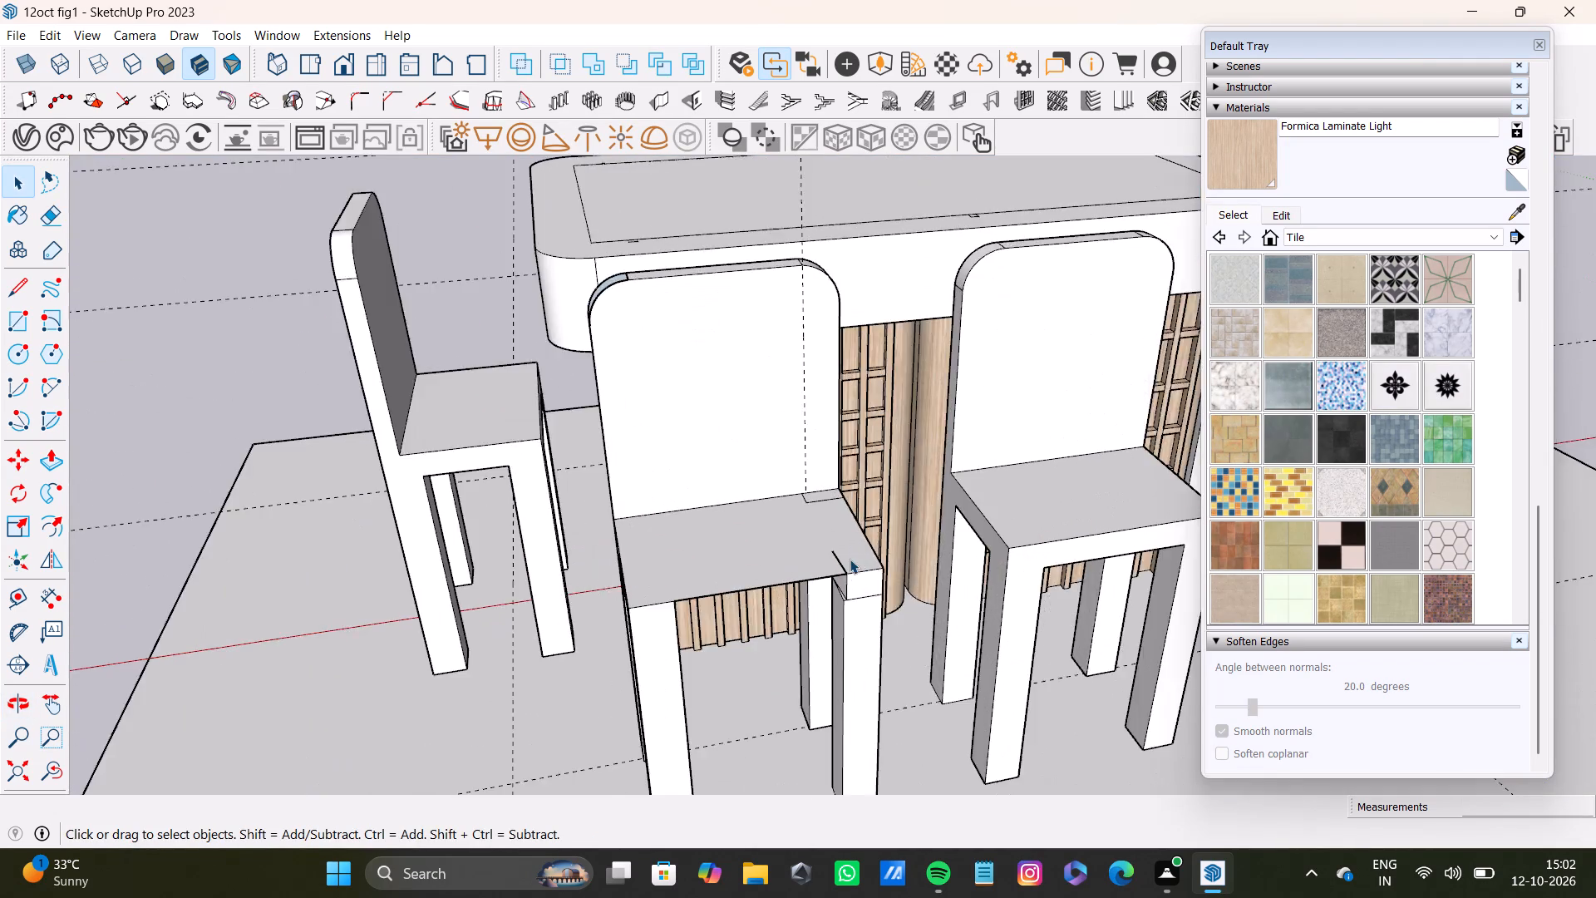
pyautogui.scroll(8, 850, 559)
pyautogui.click(844, 580)
pyautogui.click(840, 582)
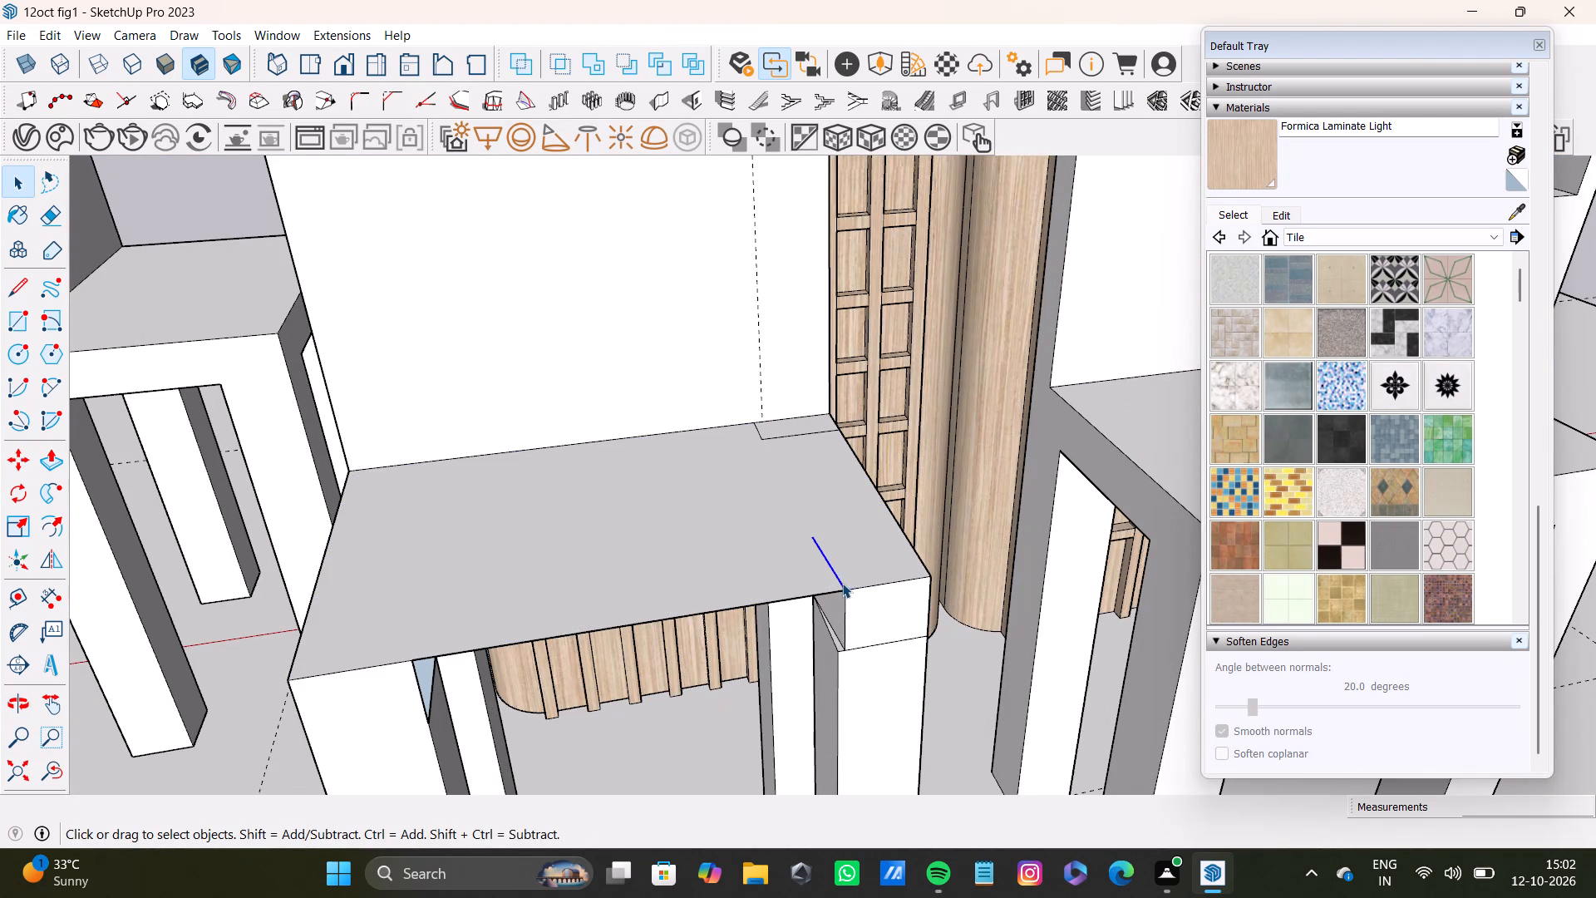
pyautogui.press('Delete')
# Delete the stray vertical edge under the same chair's seat, beside the top of the repaired front leg.
pyautogui.scroll(-13, 842, 575)
pyautogui.scroll(1, 806, 654)
pyautogui.moveTo(806, 654); pyautogui.dragTo(1022, 412, button='middle')
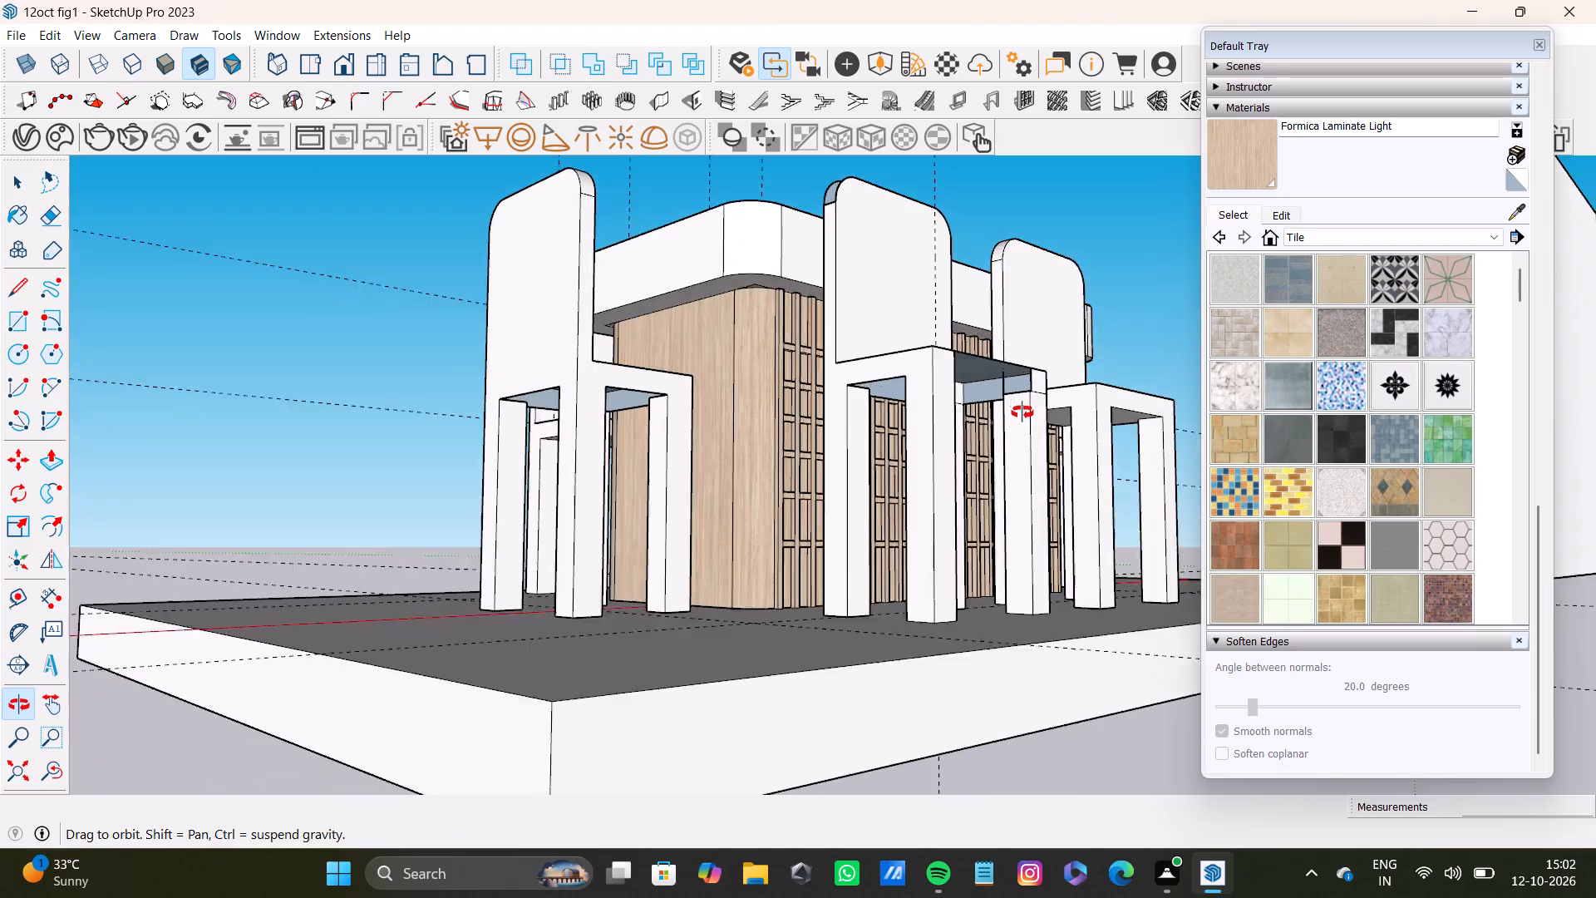
pyautogui.moveTo(1022, 412); pyautogui.dragTo(624, 557, button='middle')
pyautogui.scroll(-8, 623, 557)
pyautogui.moveTo(834, 611); pyautogui.dragTo(1126, 519, button='middle')
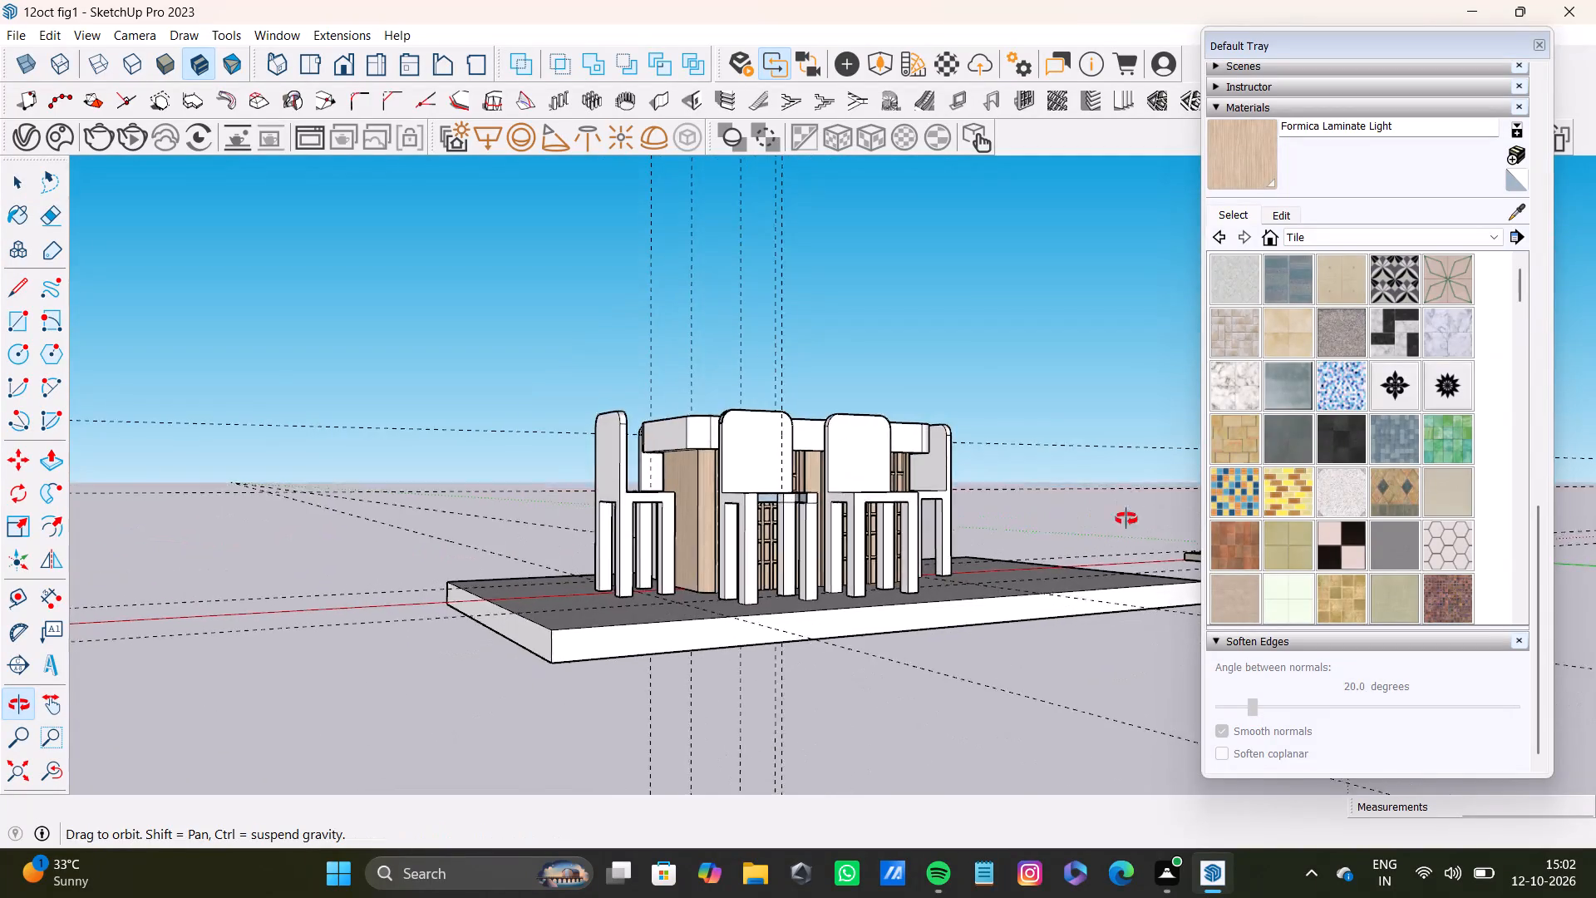
pyautogui.moveTo(1126, 519); pyautogui.dragTo(850, 631, button='middle')
pyautogui.scroll(8, 780, 593)
pyautogui.scroll(4, 822, 506)
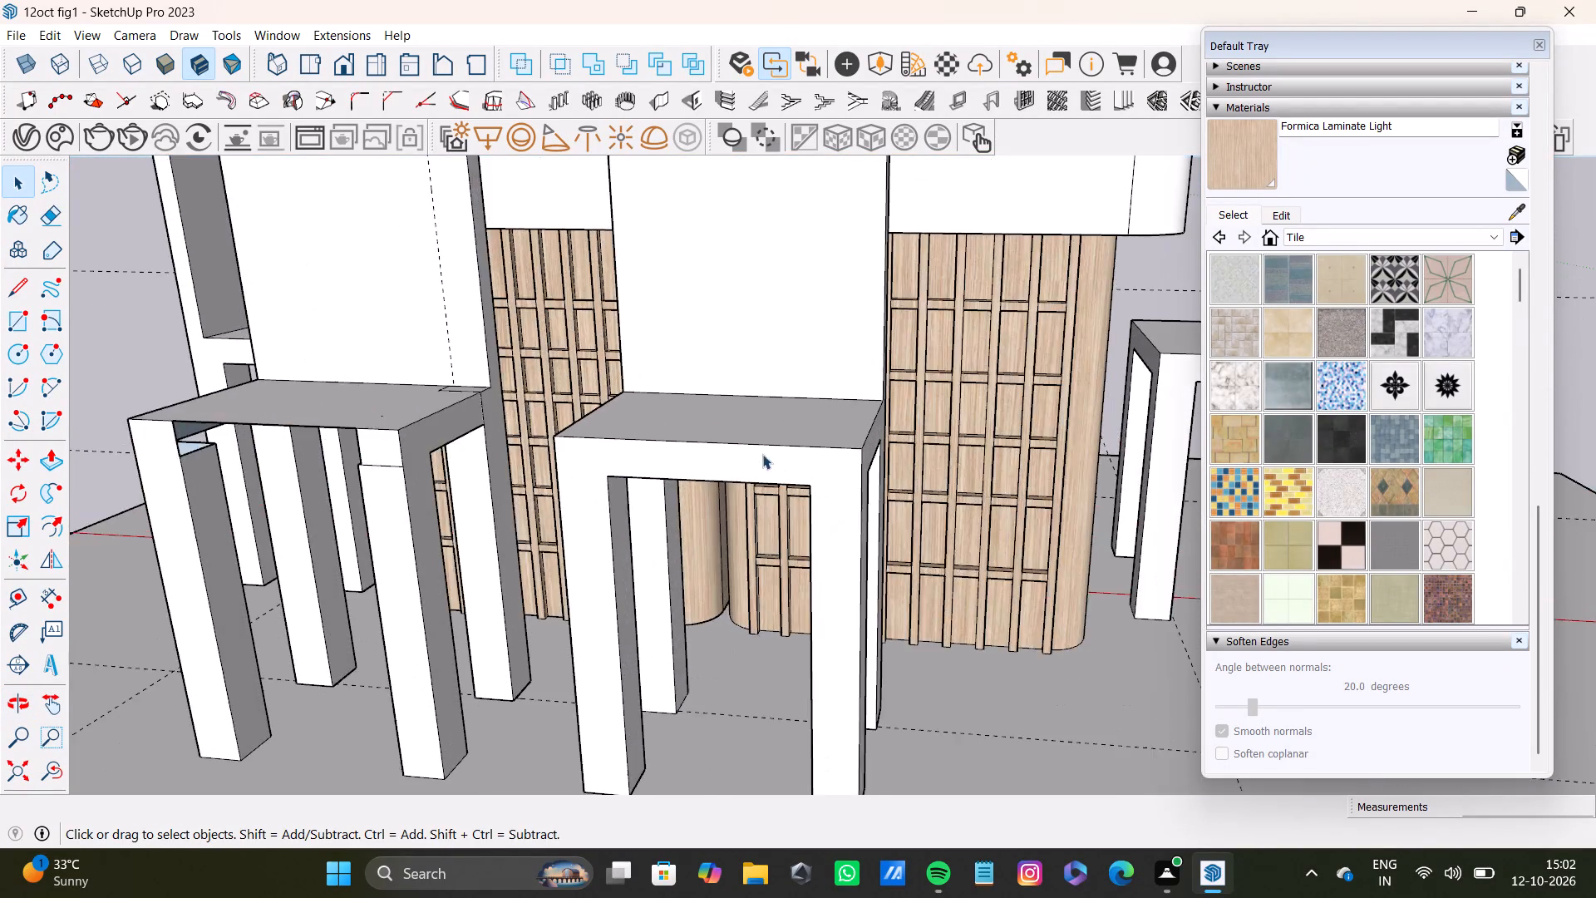
pyautogui.scroll(-9, 763, 454)
pyautogui.moveTo(665, 489); pyautogui.dragTo(1045, 437, button='middle')
pyautogui.scroll(9, 769, 411)
pyautogui.moveTo(924, 537); pyautogui.dragTo(844, 502, button='middle')
pyautogui.scroll(1, 924, 537)
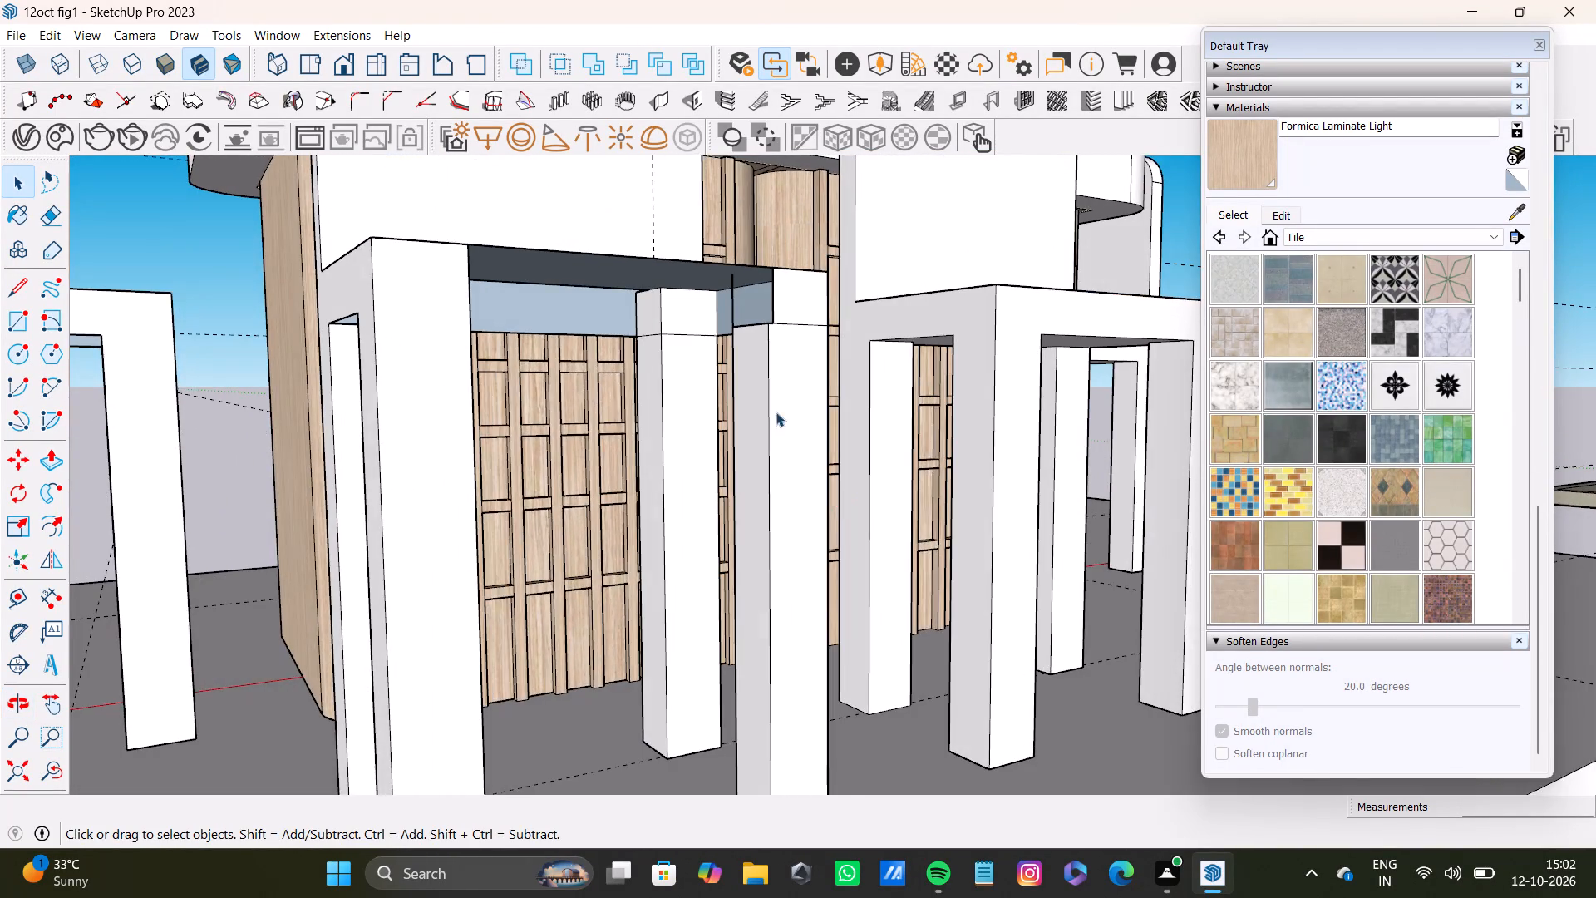
pyautogui.scroll(6, 763, 395)
pyautogui.click(712, 272)
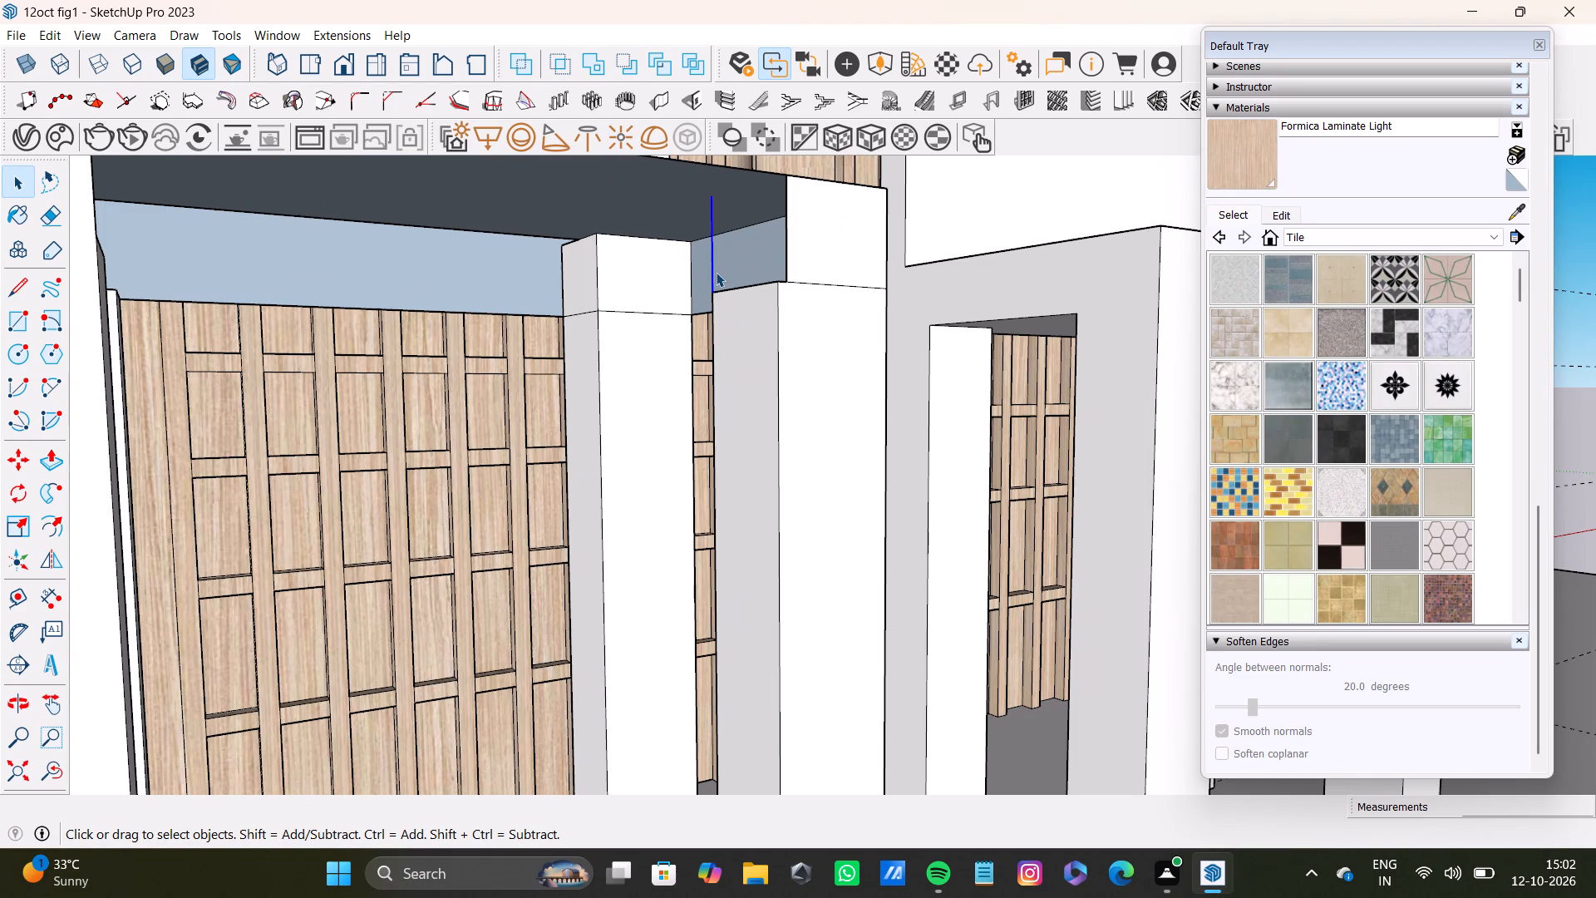
pyautogui.press('Delete')
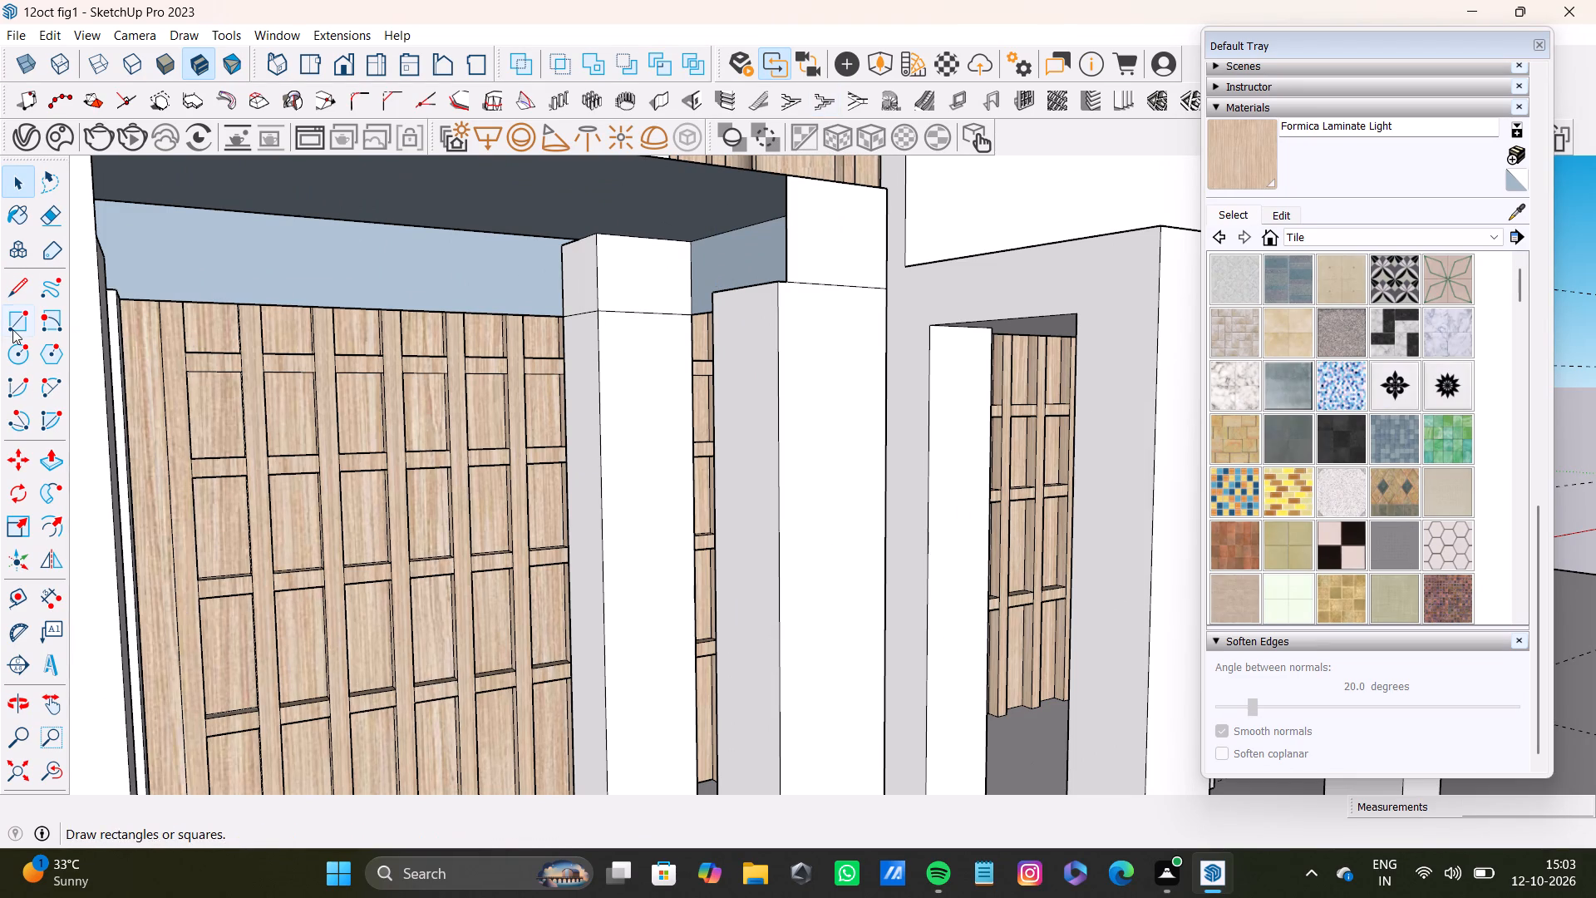
# Draw a rectangle about 3 5/8" by 2 11/16" closing the gap between that front leg's inner side and the seat underside.
pyautogui.click(12, 329)
pyautogui.moveTo(674, 392); pyautogui.dragTo(775, 408, button='middle')
pyautogui.click(973, 338)
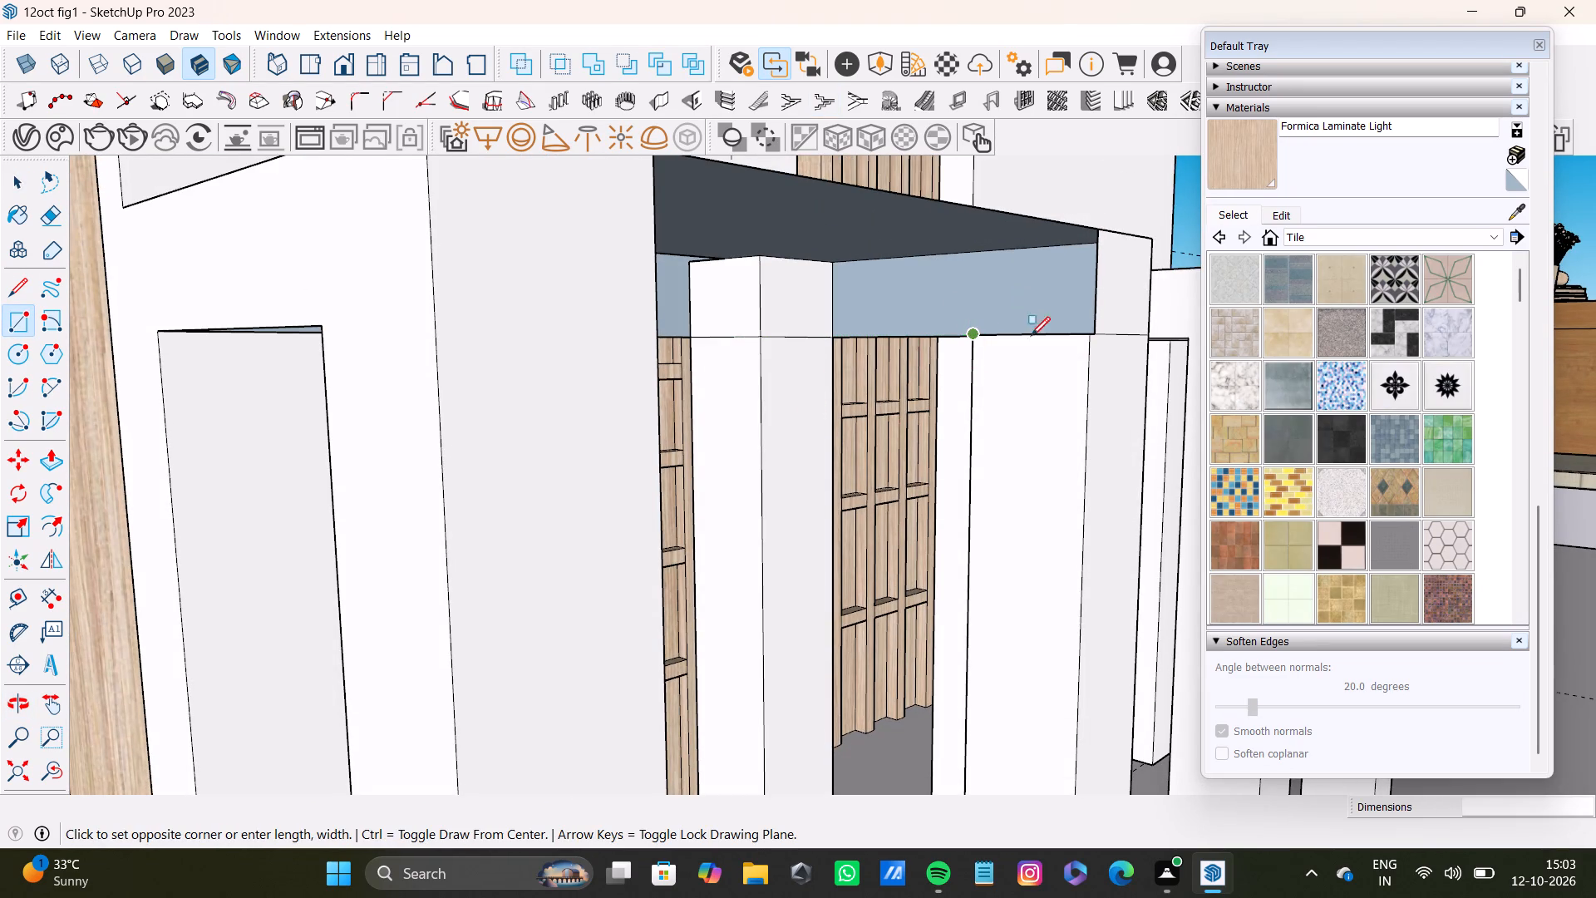
pyautogui.click(1091, 337)
pyautogui.click(1092, 224)
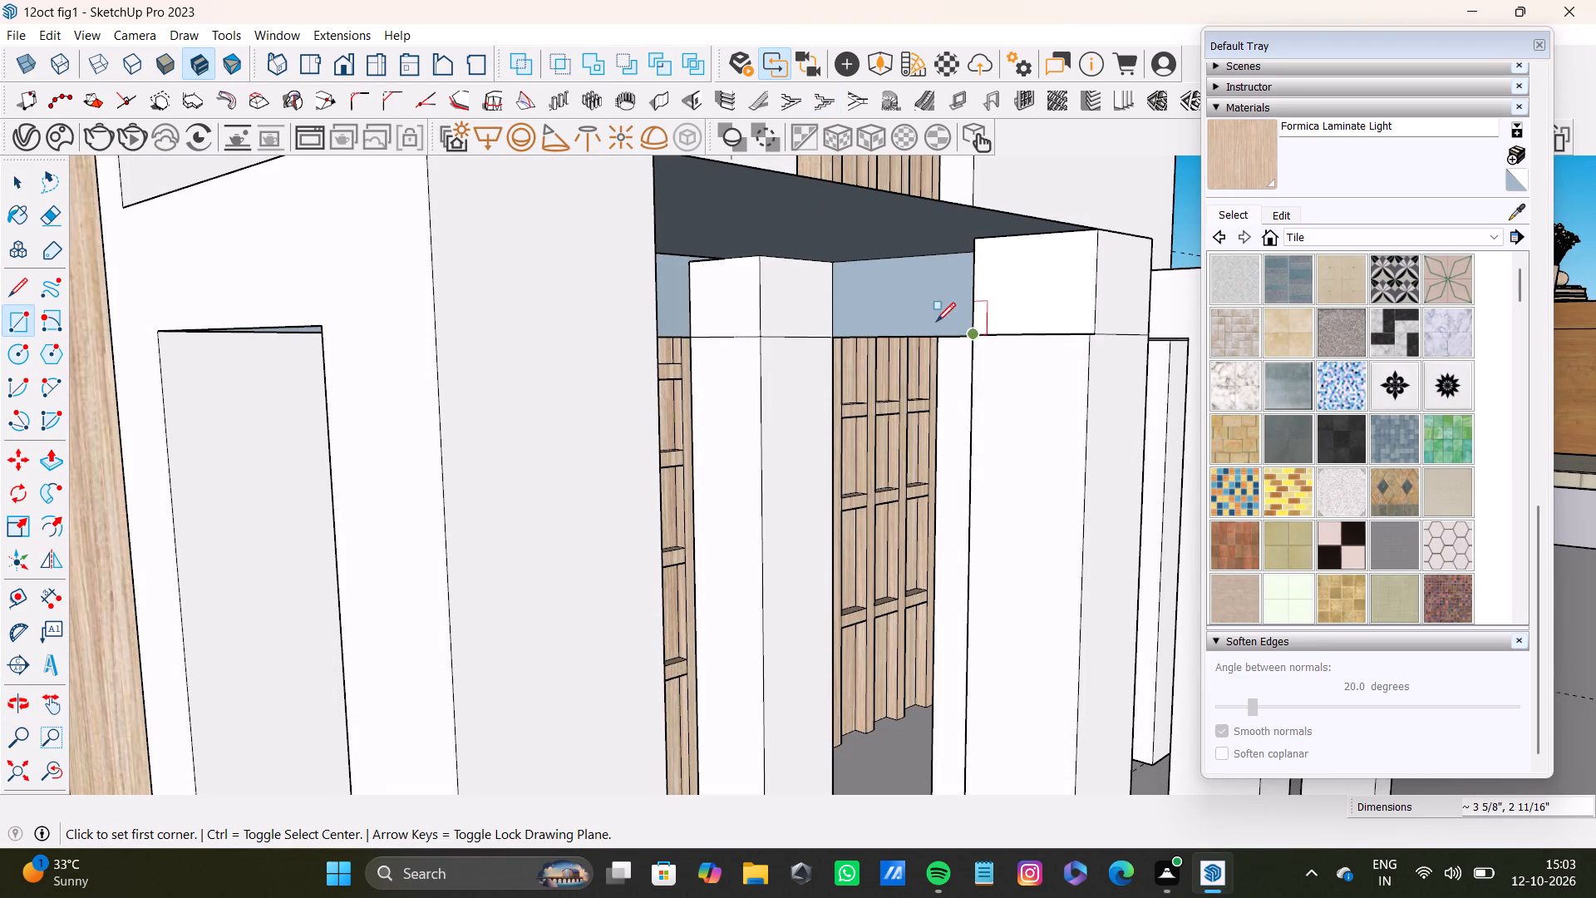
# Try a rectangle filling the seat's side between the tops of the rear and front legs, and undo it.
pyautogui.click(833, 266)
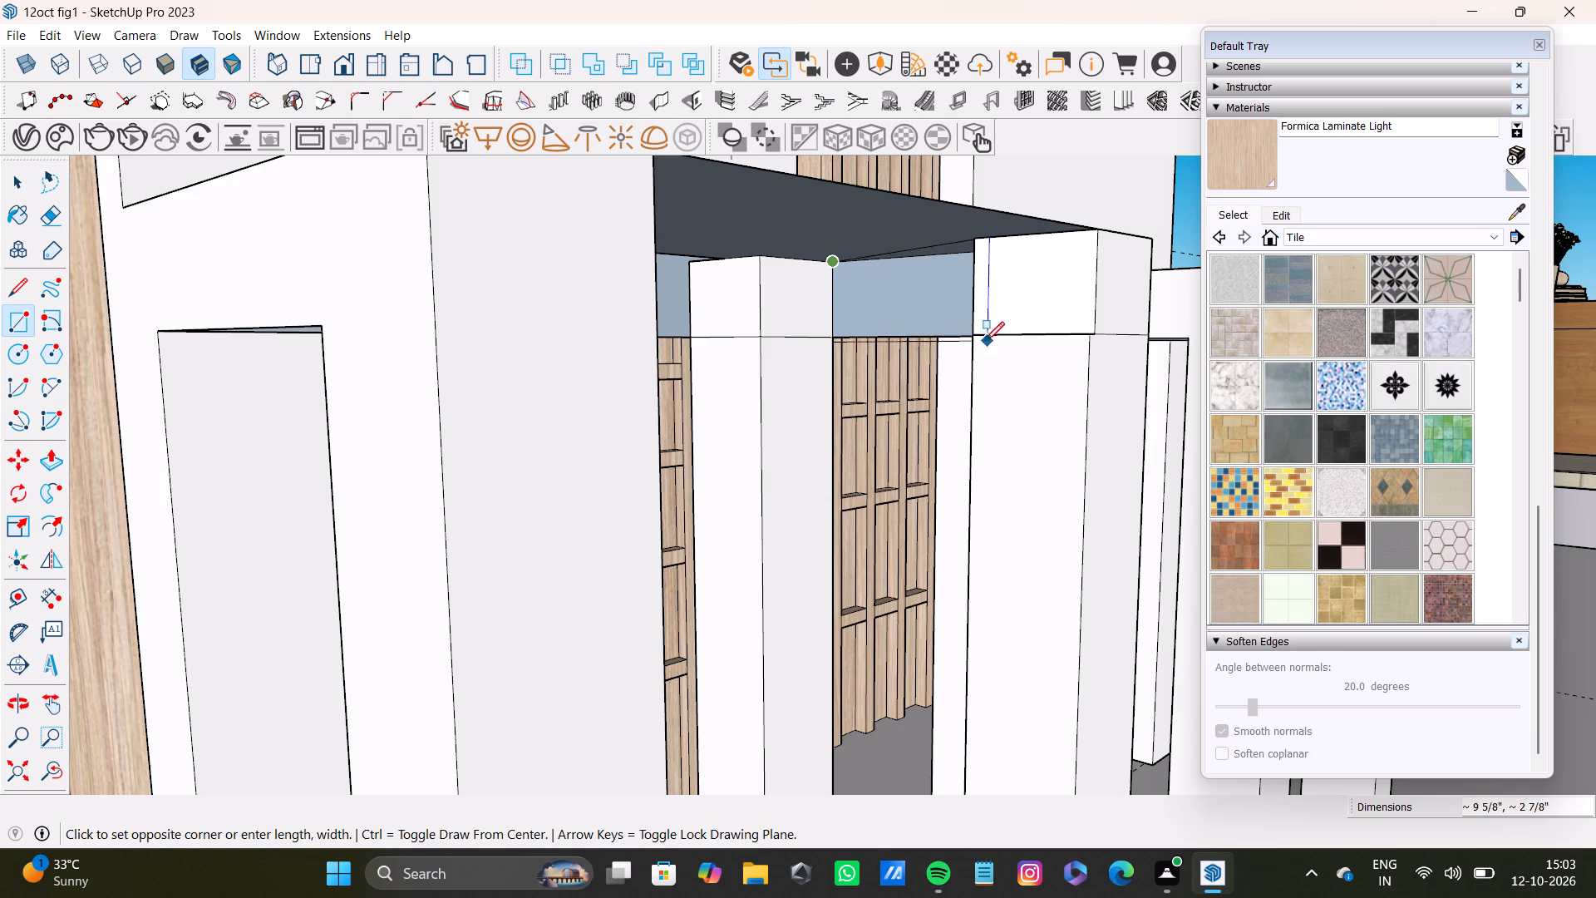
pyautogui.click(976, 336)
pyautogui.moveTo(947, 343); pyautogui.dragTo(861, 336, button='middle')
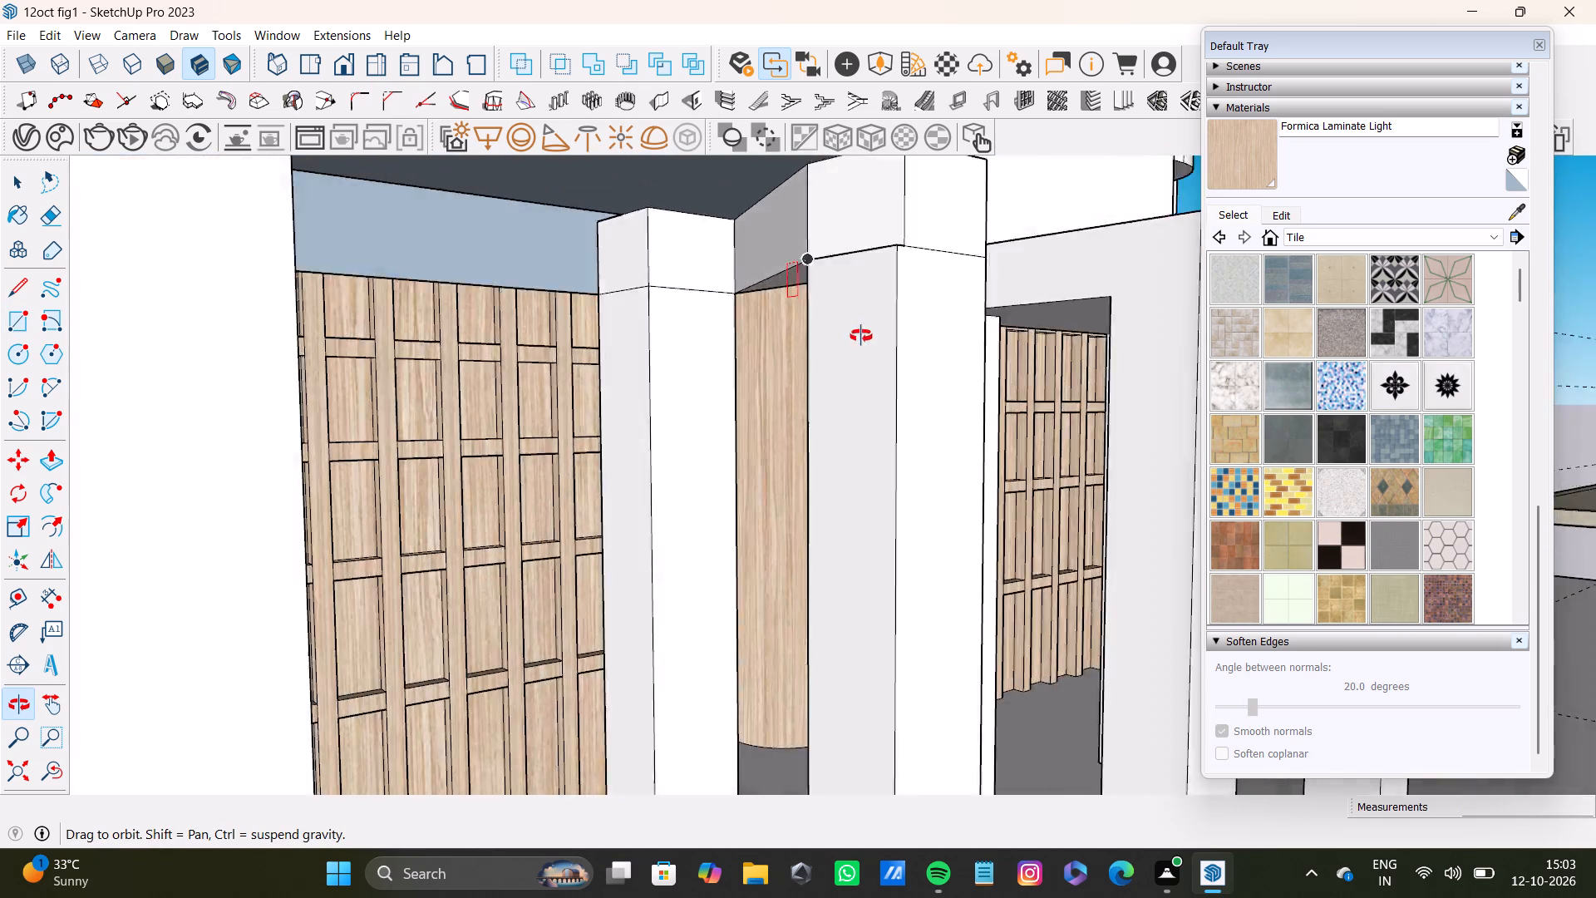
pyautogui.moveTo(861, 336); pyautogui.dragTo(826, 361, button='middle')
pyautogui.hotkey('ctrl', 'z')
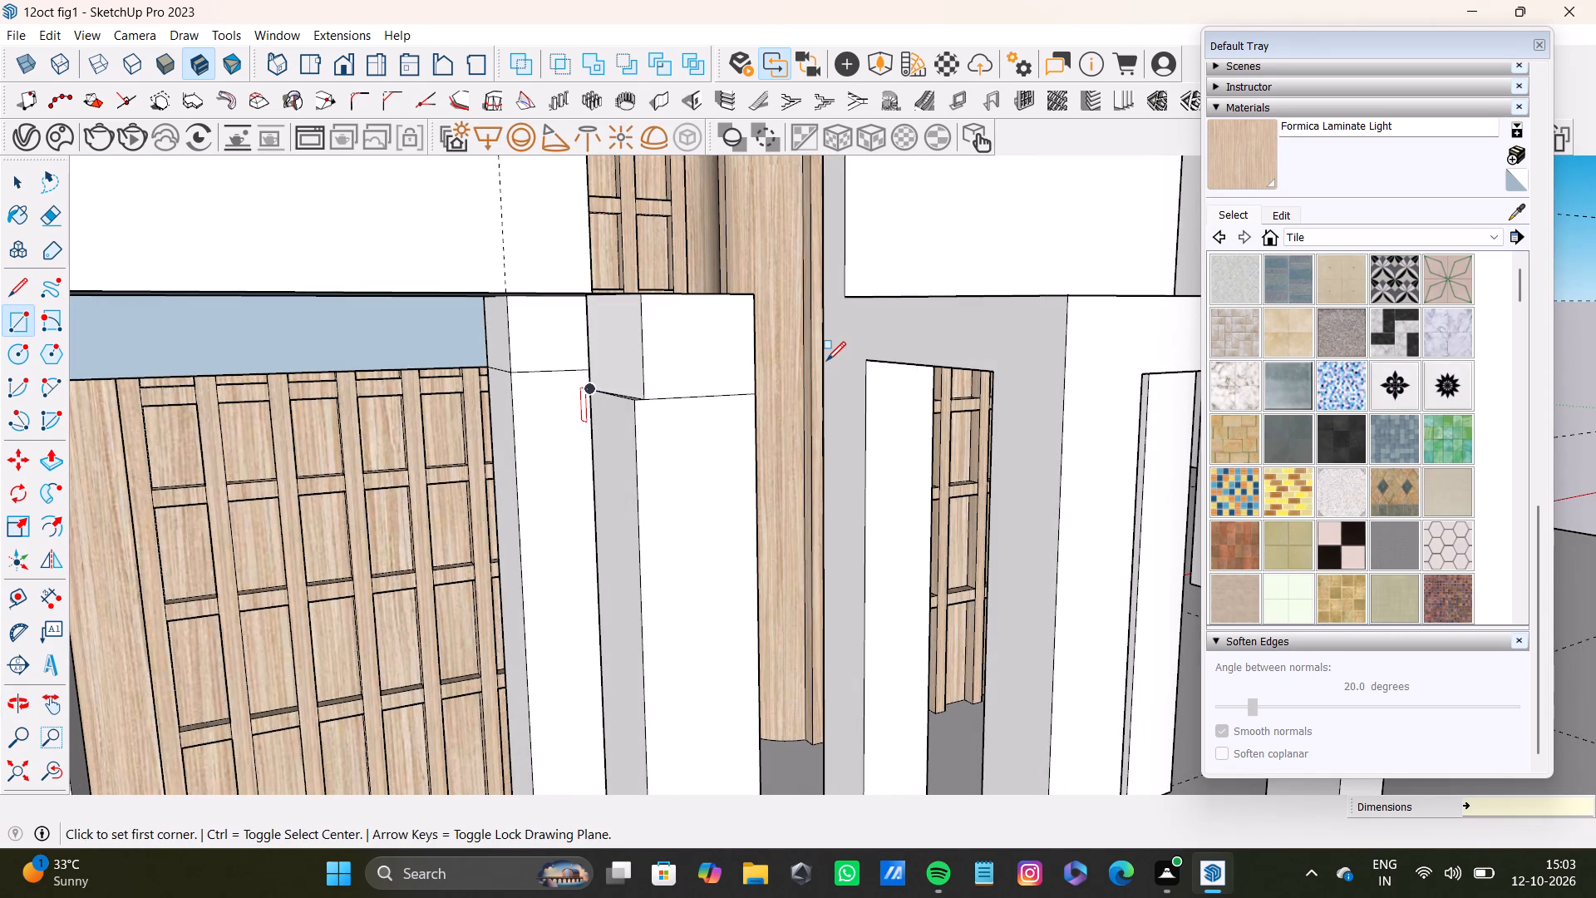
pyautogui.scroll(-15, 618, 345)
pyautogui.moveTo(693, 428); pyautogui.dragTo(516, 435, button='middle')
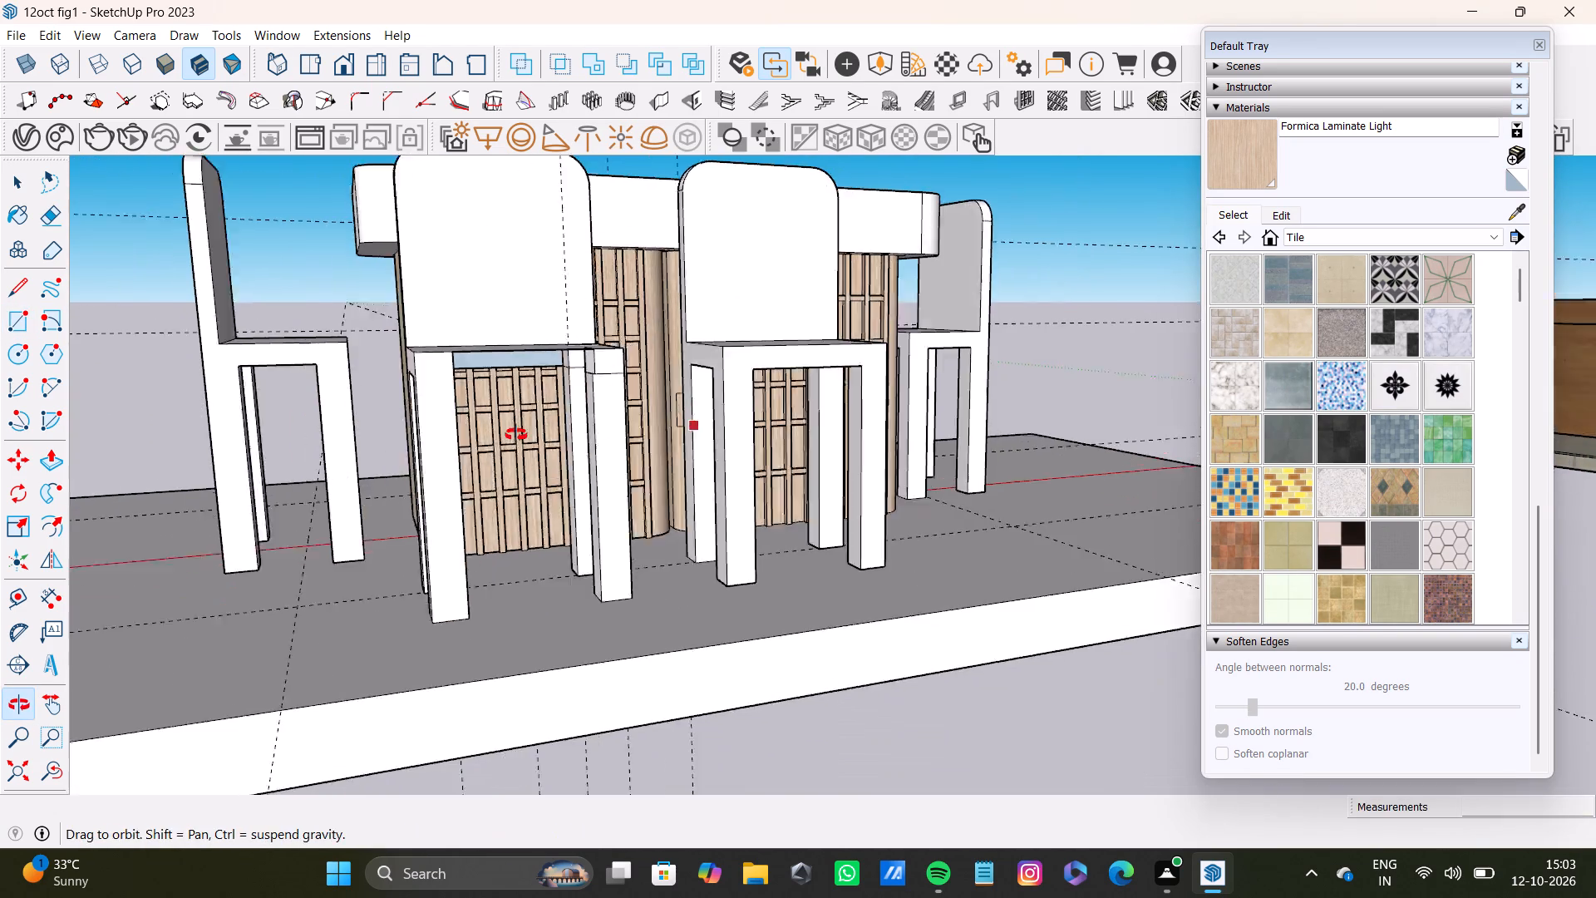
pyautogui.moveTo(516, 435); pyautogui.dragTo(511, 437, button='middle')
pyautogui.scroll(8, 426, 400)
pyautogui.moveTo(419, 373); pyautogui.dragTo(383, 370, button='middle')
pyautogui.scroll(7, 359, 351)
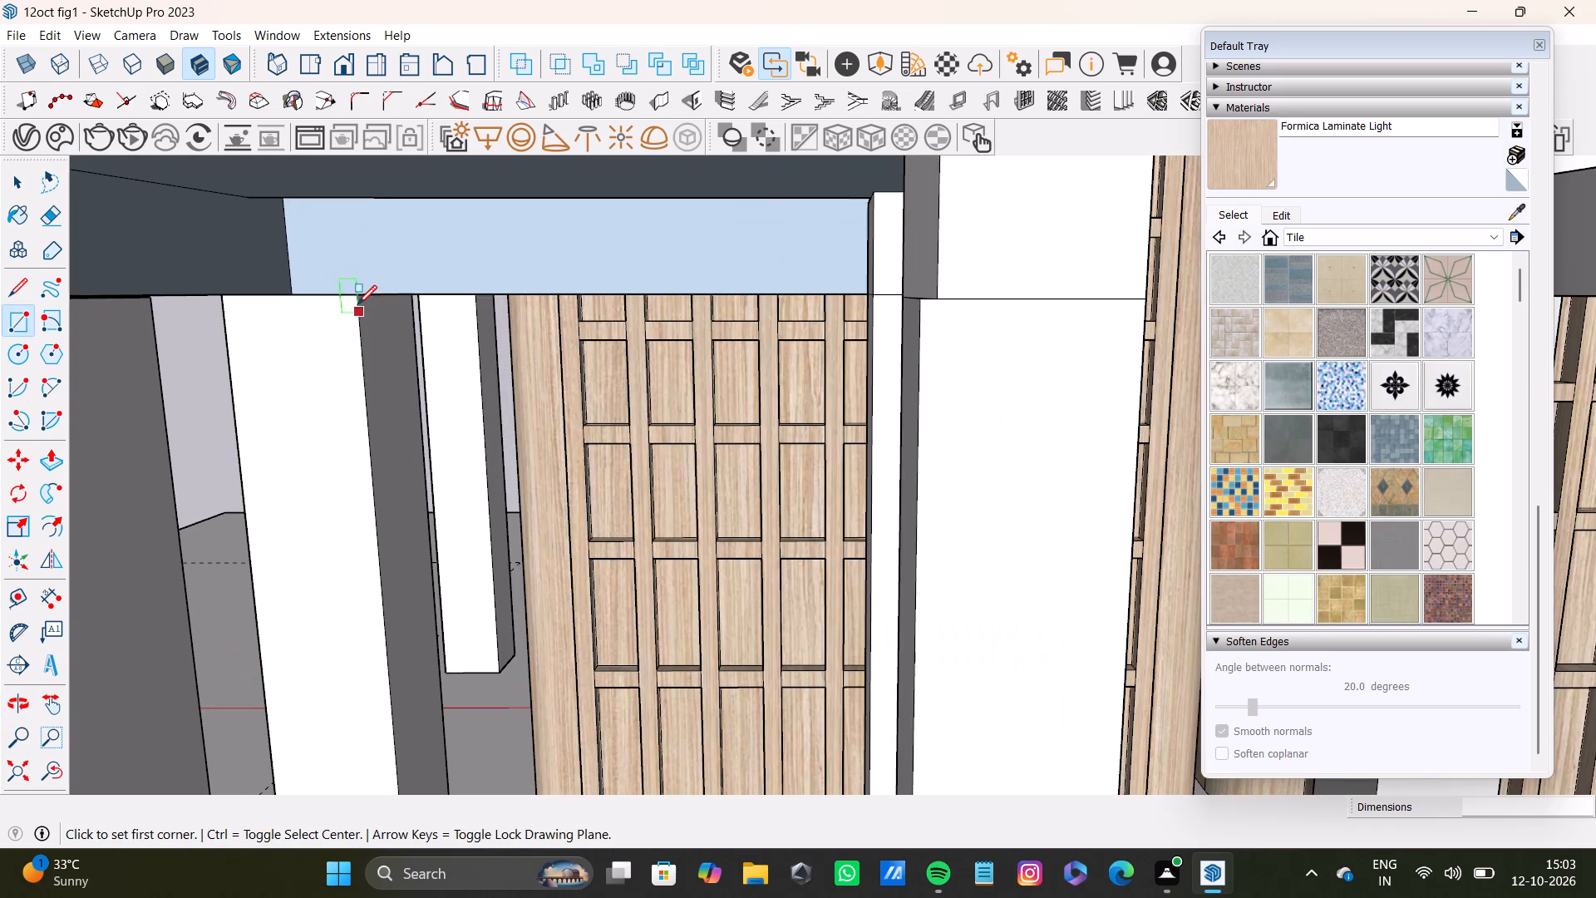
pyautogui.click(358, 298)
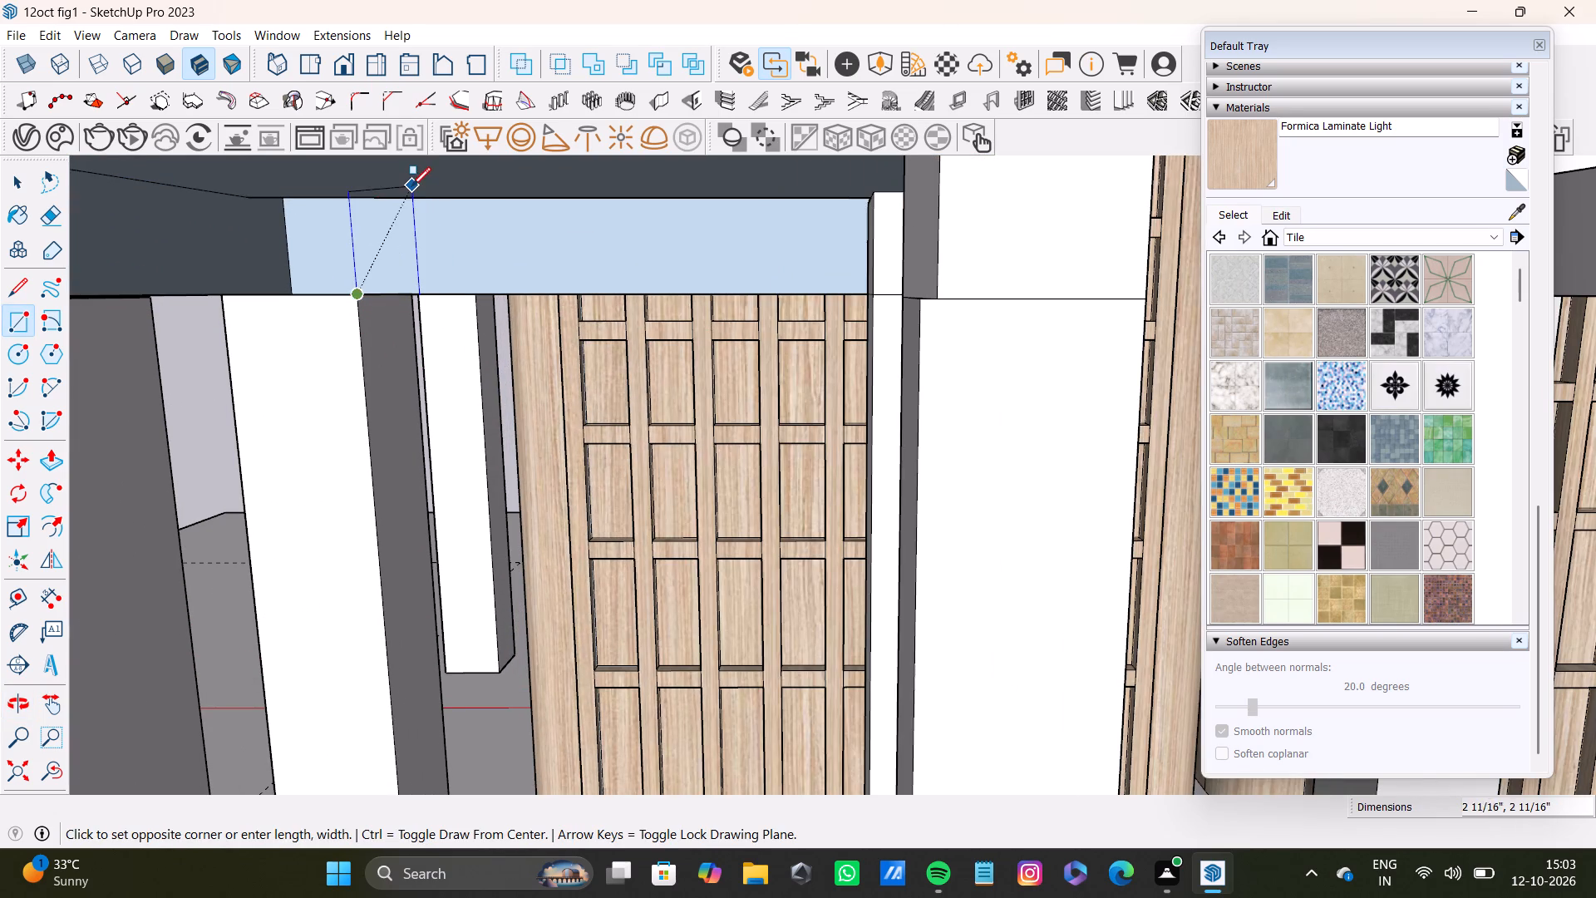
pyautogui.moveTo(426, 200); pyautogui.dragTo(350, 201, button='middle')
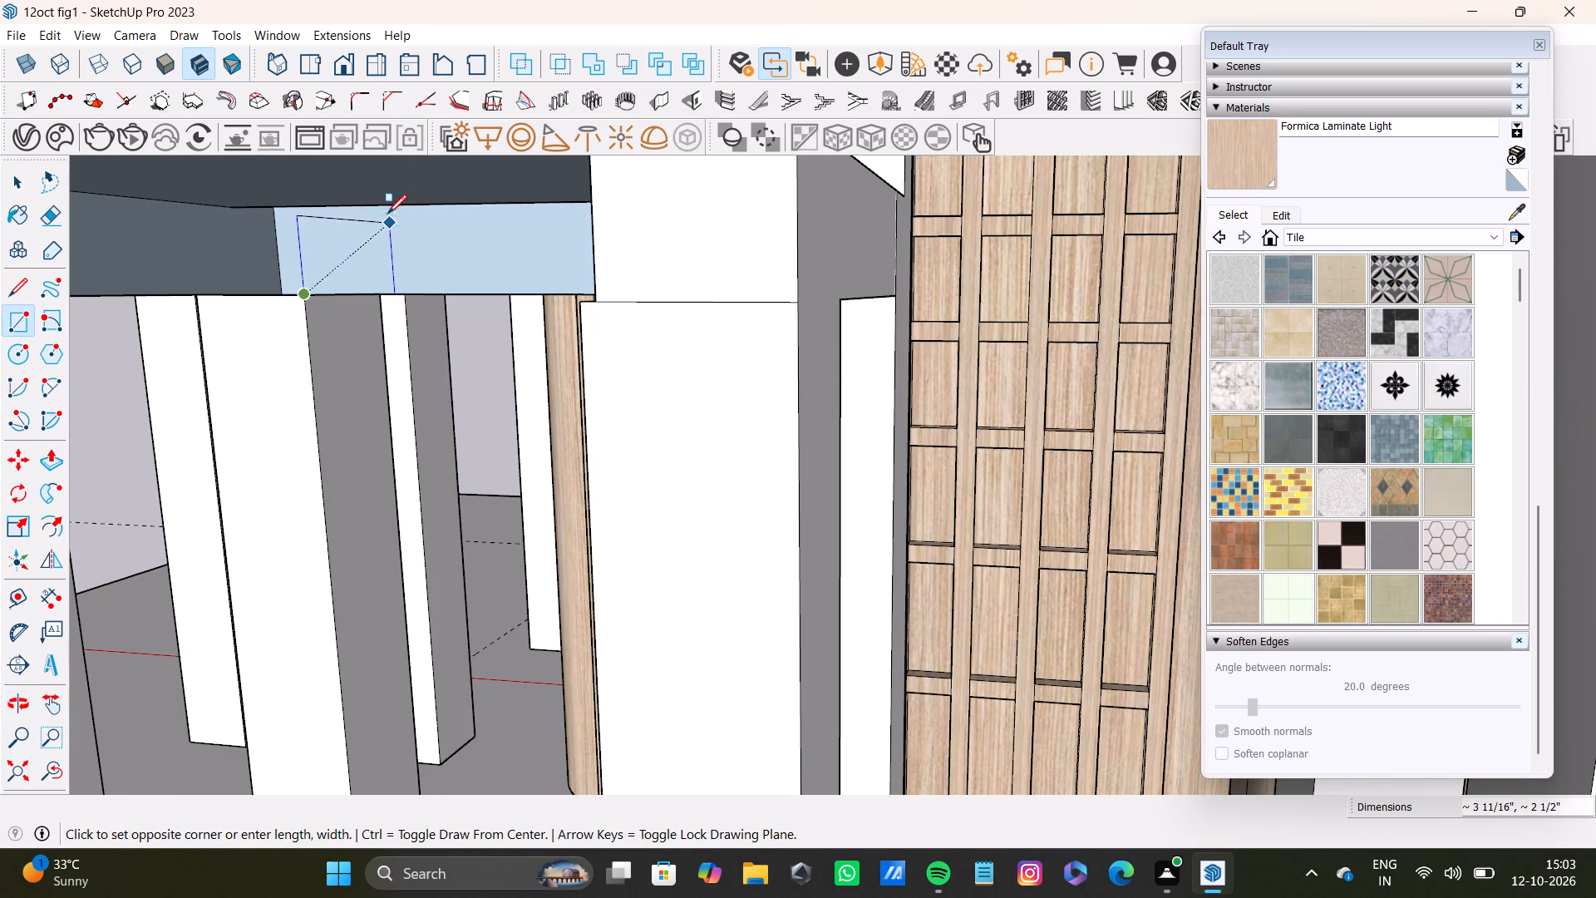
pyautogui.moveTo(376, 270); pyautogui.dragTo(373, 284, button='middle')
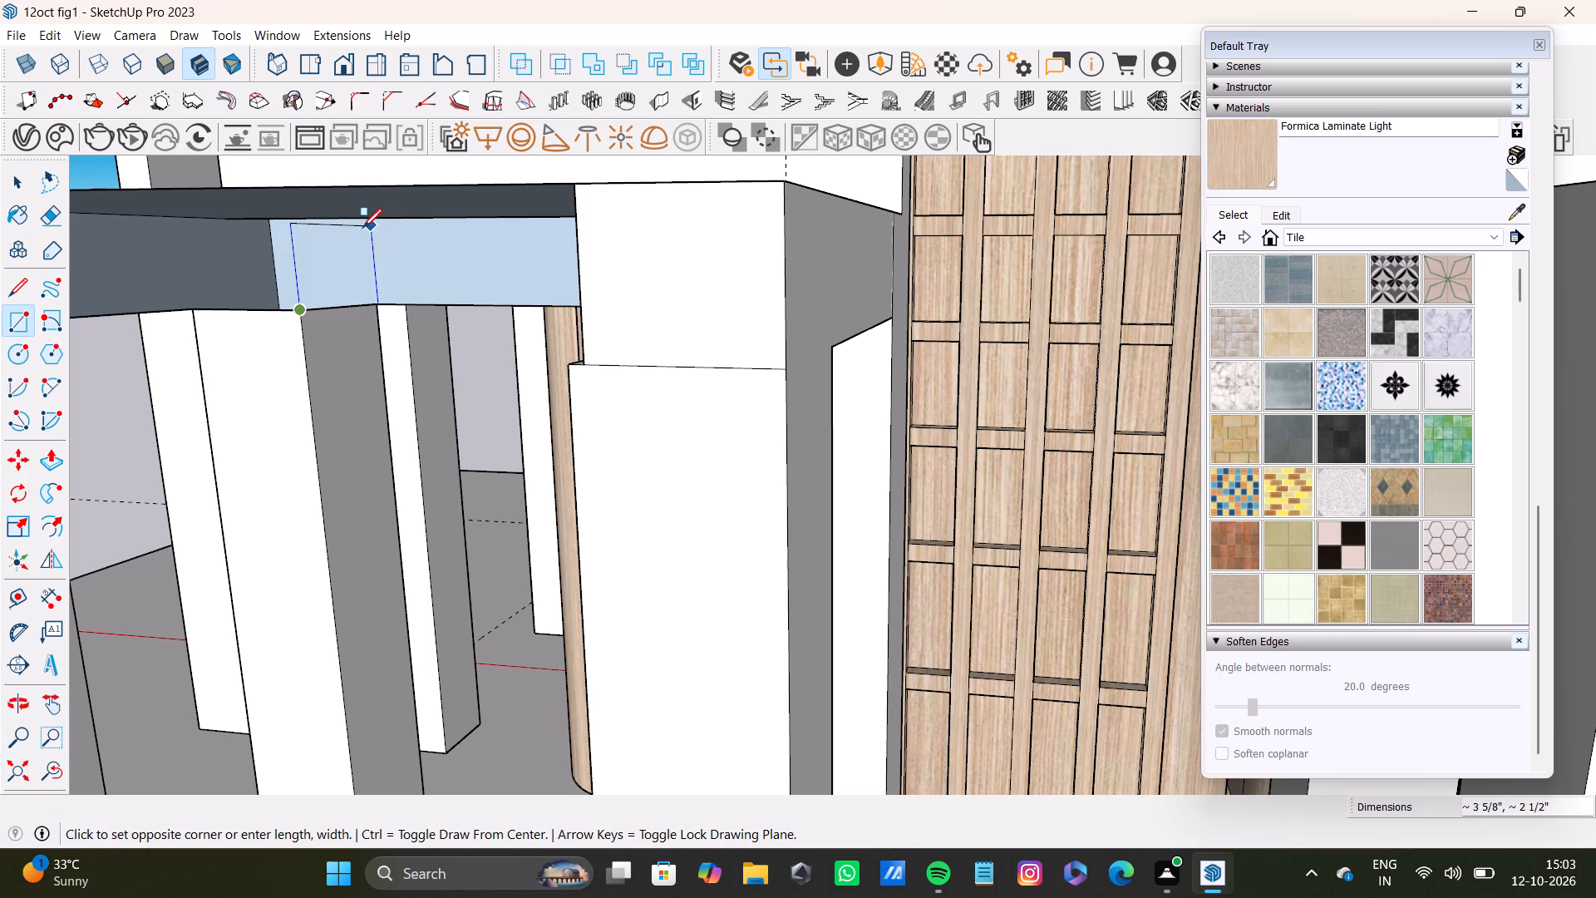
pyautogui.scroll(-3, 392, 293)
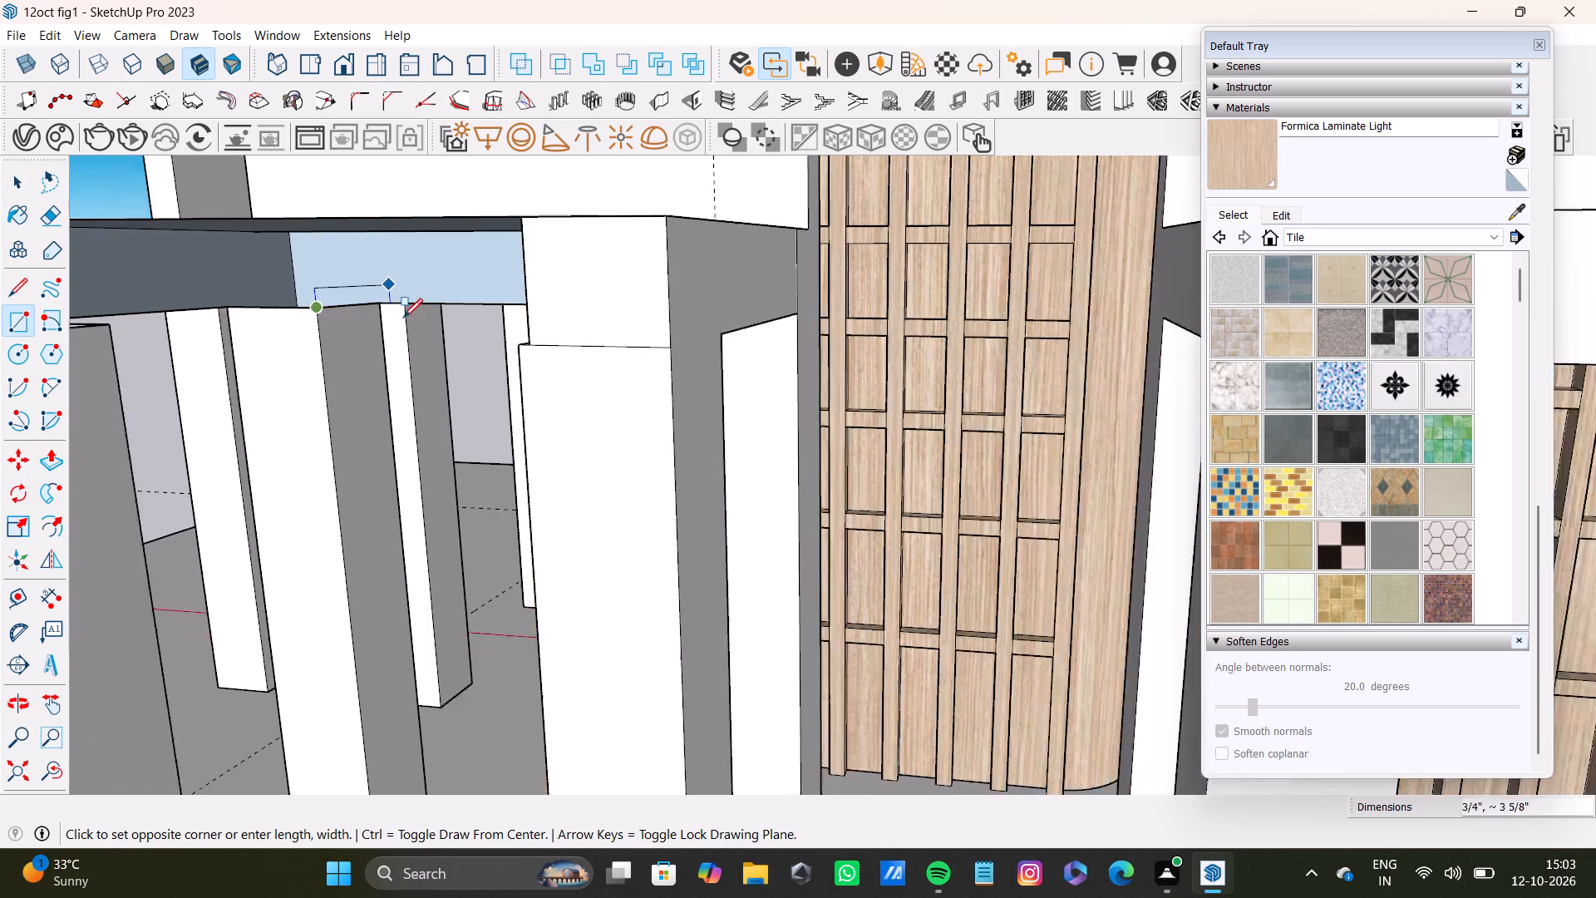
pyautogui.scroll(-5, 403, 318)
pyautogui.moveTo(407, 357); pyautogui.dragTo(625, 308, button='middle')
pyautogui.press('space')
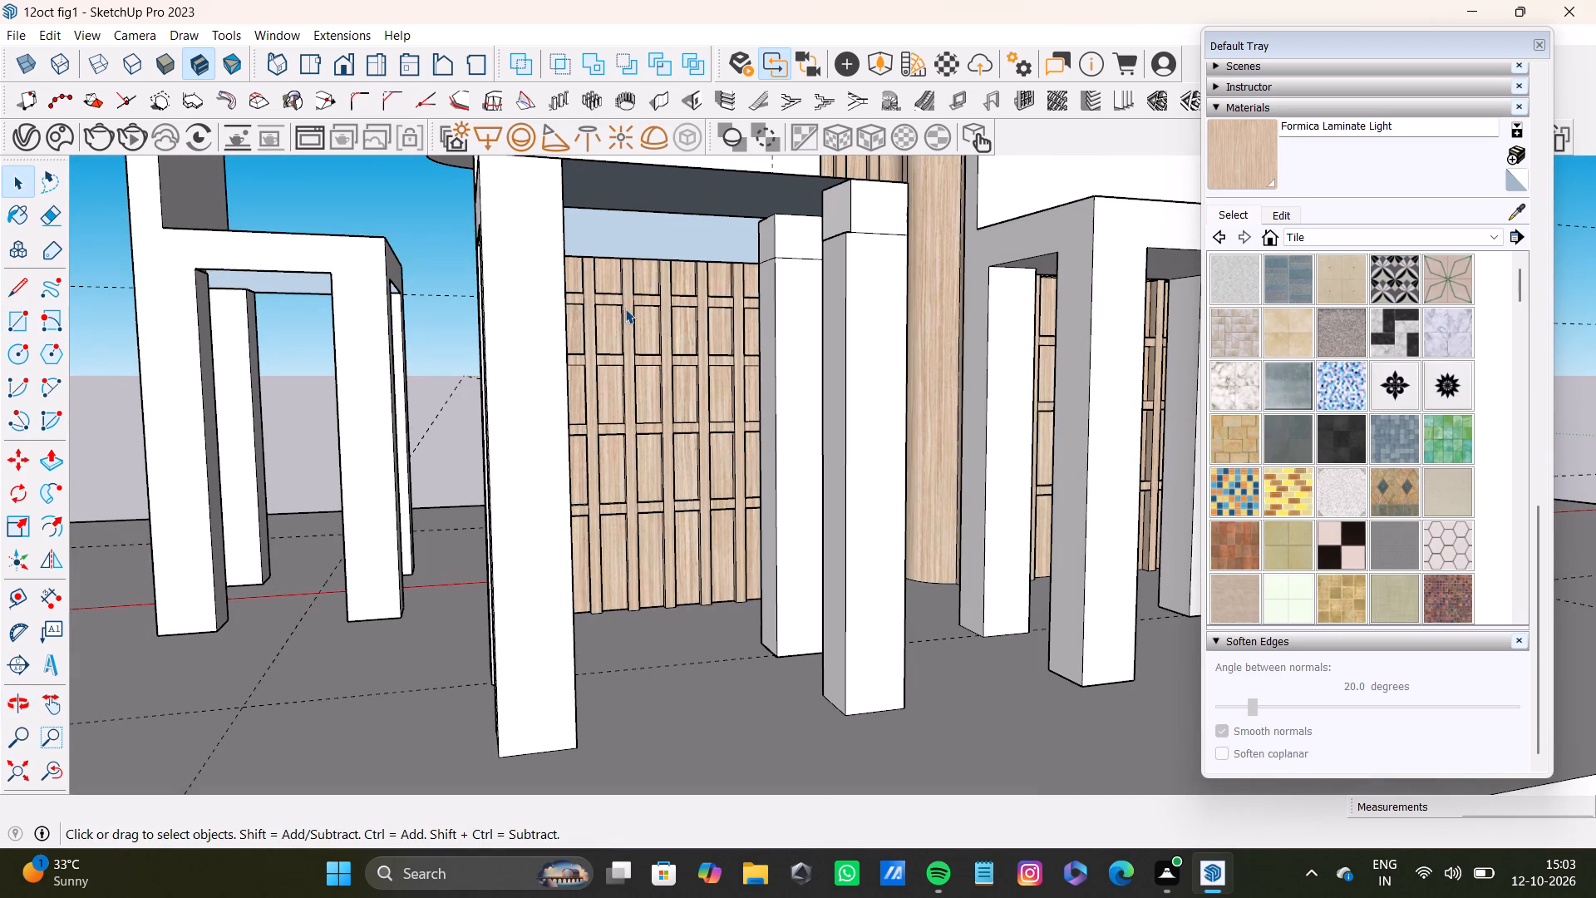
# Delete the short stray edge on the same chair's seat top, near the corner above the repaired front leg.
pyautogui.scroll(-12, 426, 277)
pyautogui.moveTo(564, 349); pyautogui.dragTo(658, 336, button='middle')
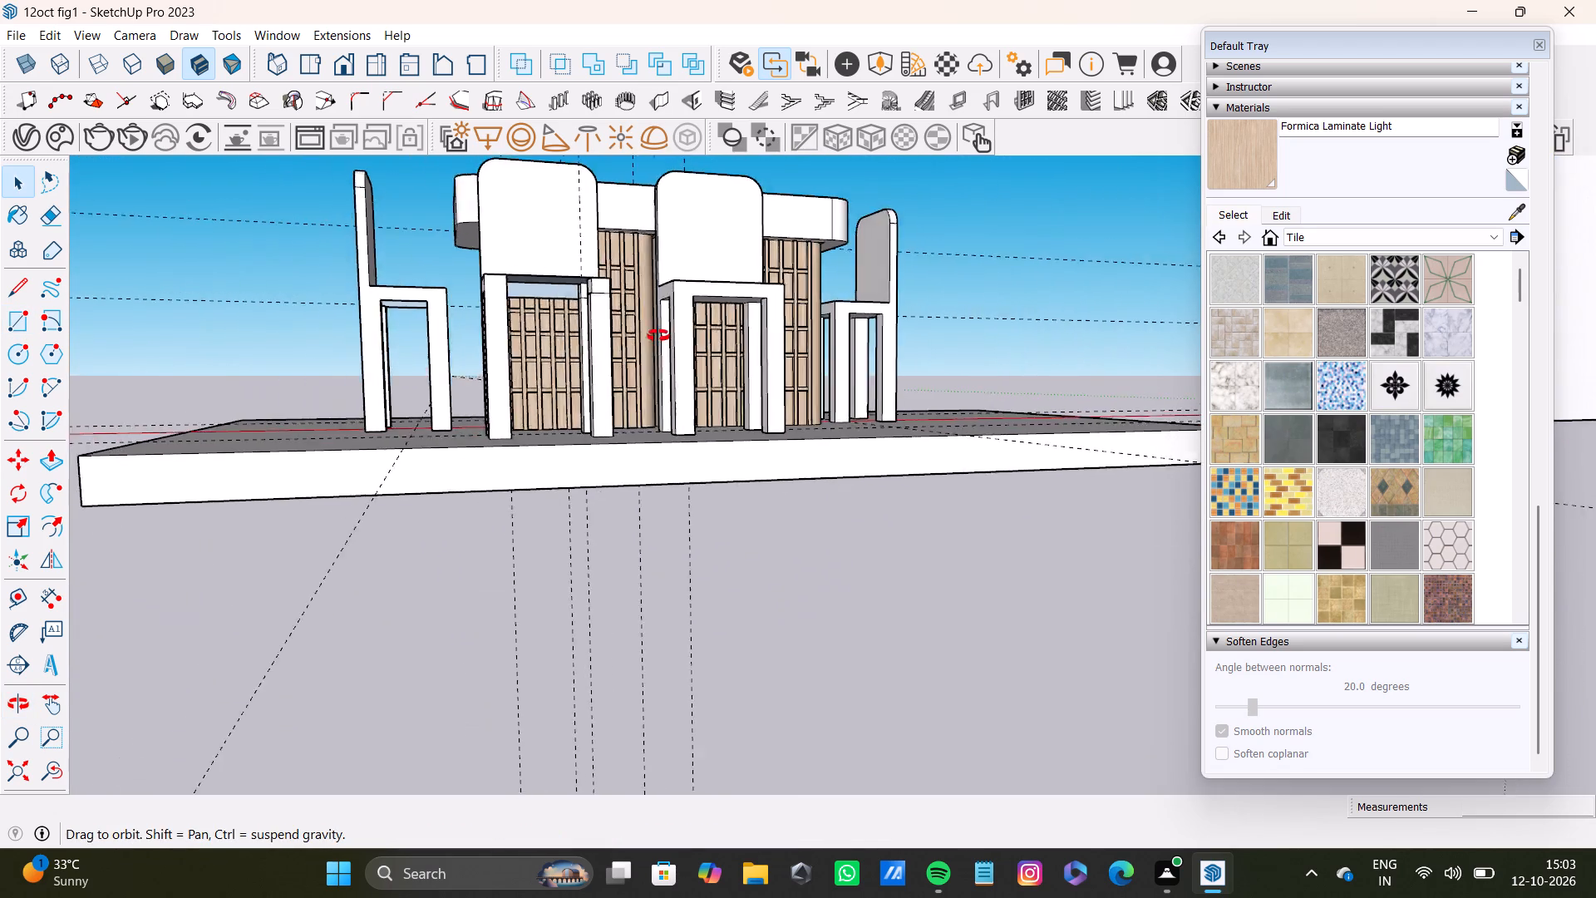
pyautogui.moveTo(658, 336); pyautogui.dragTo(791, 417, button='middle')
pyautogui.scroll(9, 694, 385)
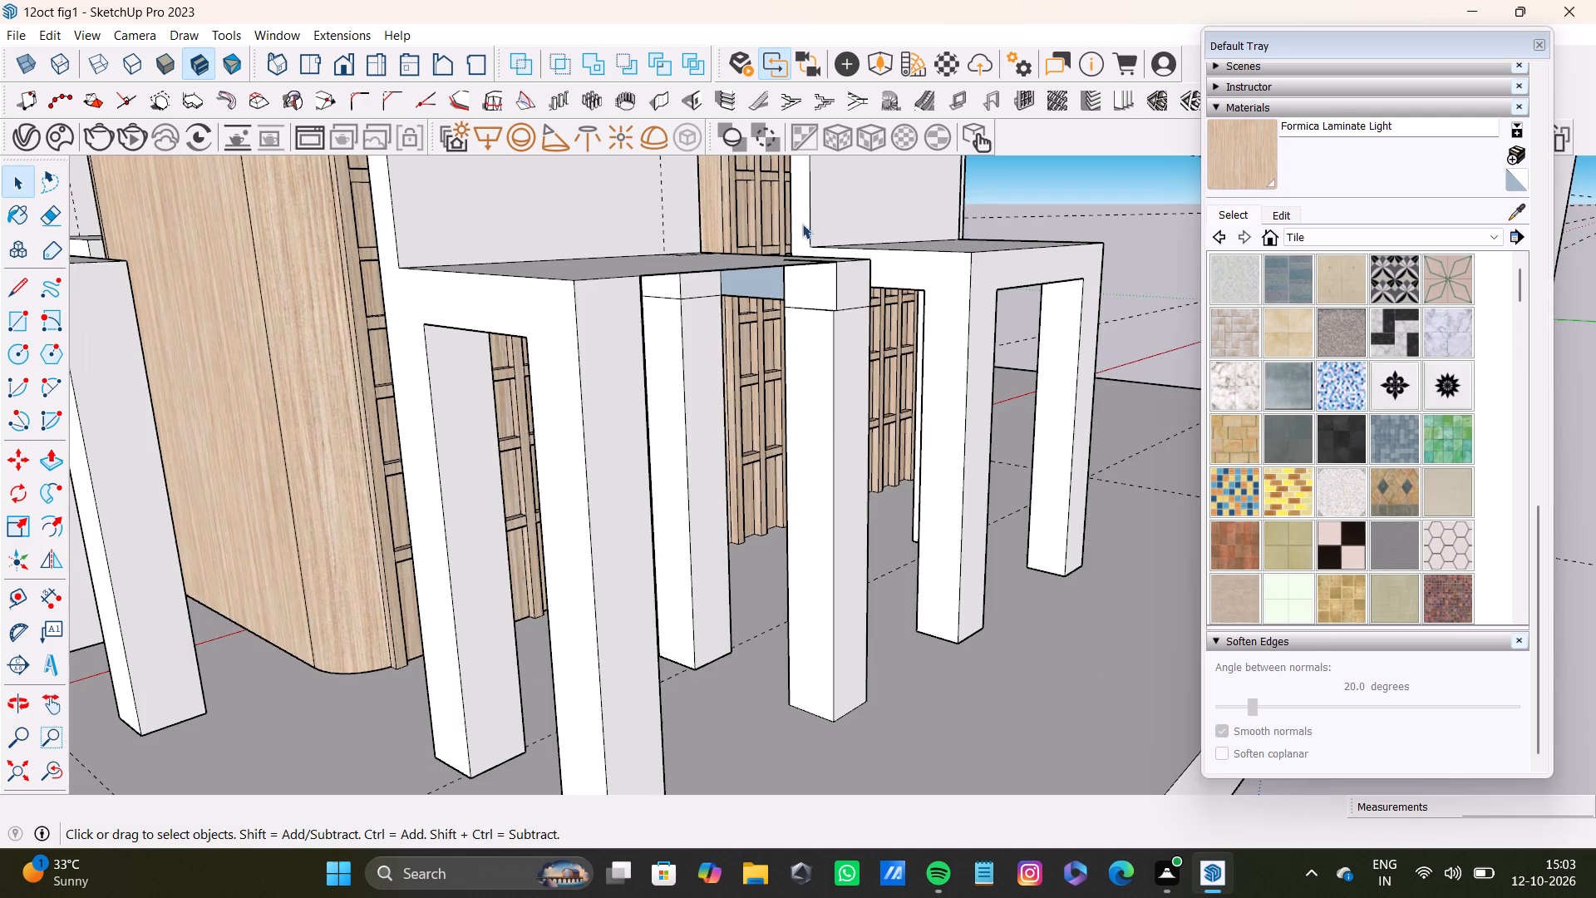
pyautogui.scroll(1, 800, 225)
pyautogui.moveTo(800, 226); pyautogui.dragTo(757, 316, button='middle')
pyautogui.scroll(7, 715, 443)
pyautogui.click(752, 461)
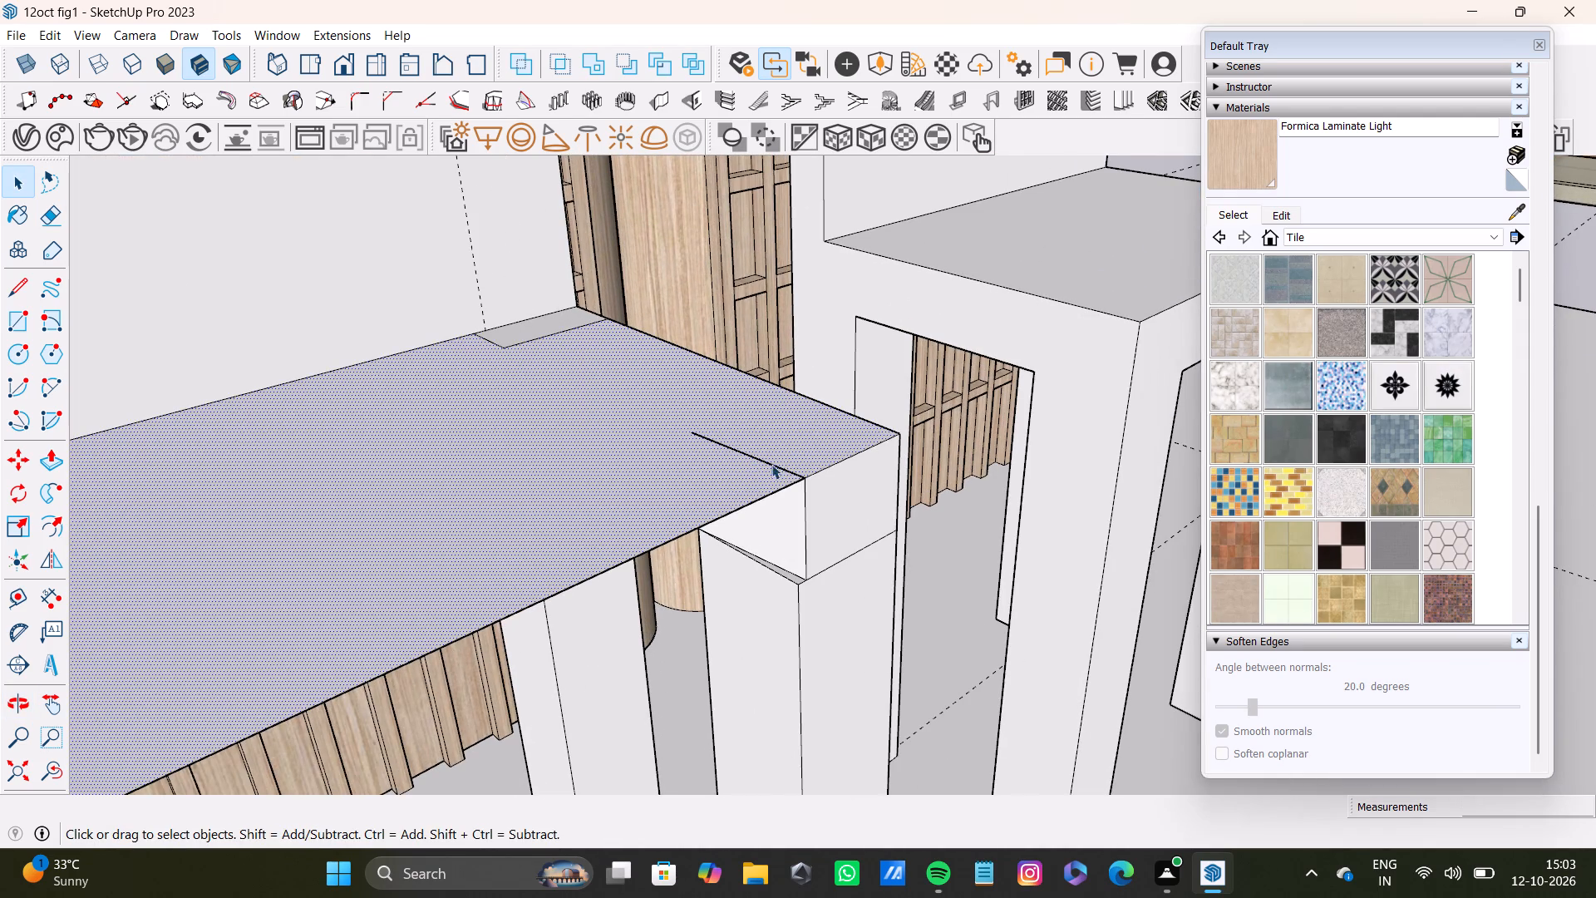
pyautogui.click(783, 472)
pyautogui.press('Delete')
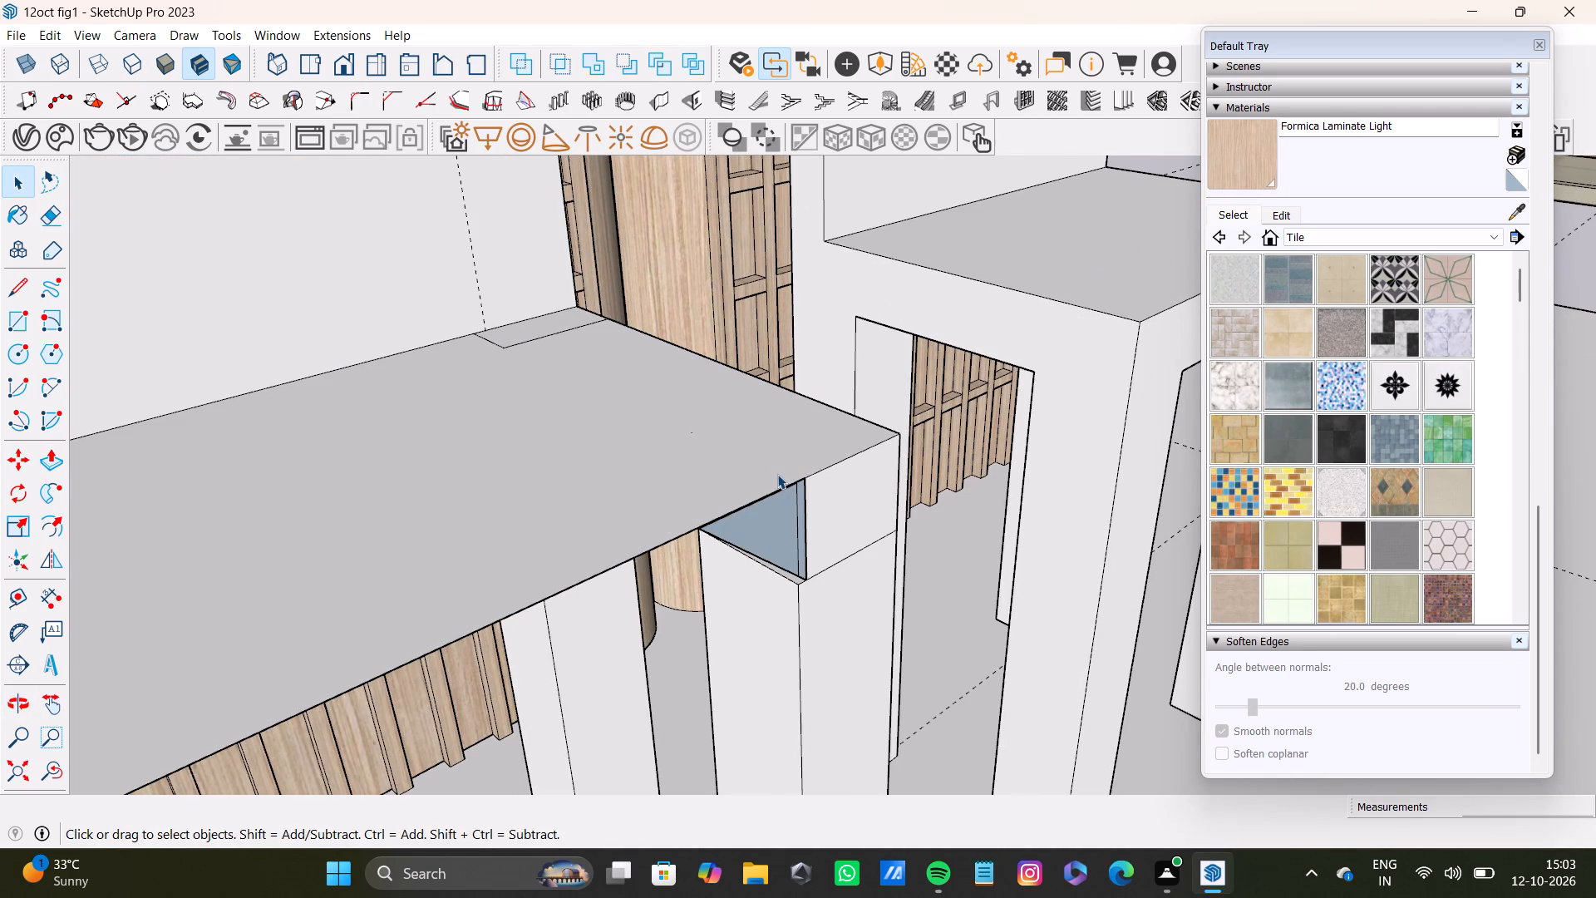
# Undo the recent edge deletions and leg repairs, back through the placement of the two copied chairs on that long side of the table.
pyautogui.scroll(-19, 741, 440)
pyautogui.moveTo(741, 431); pyautogui.dragTo(846, 423, button='middle')
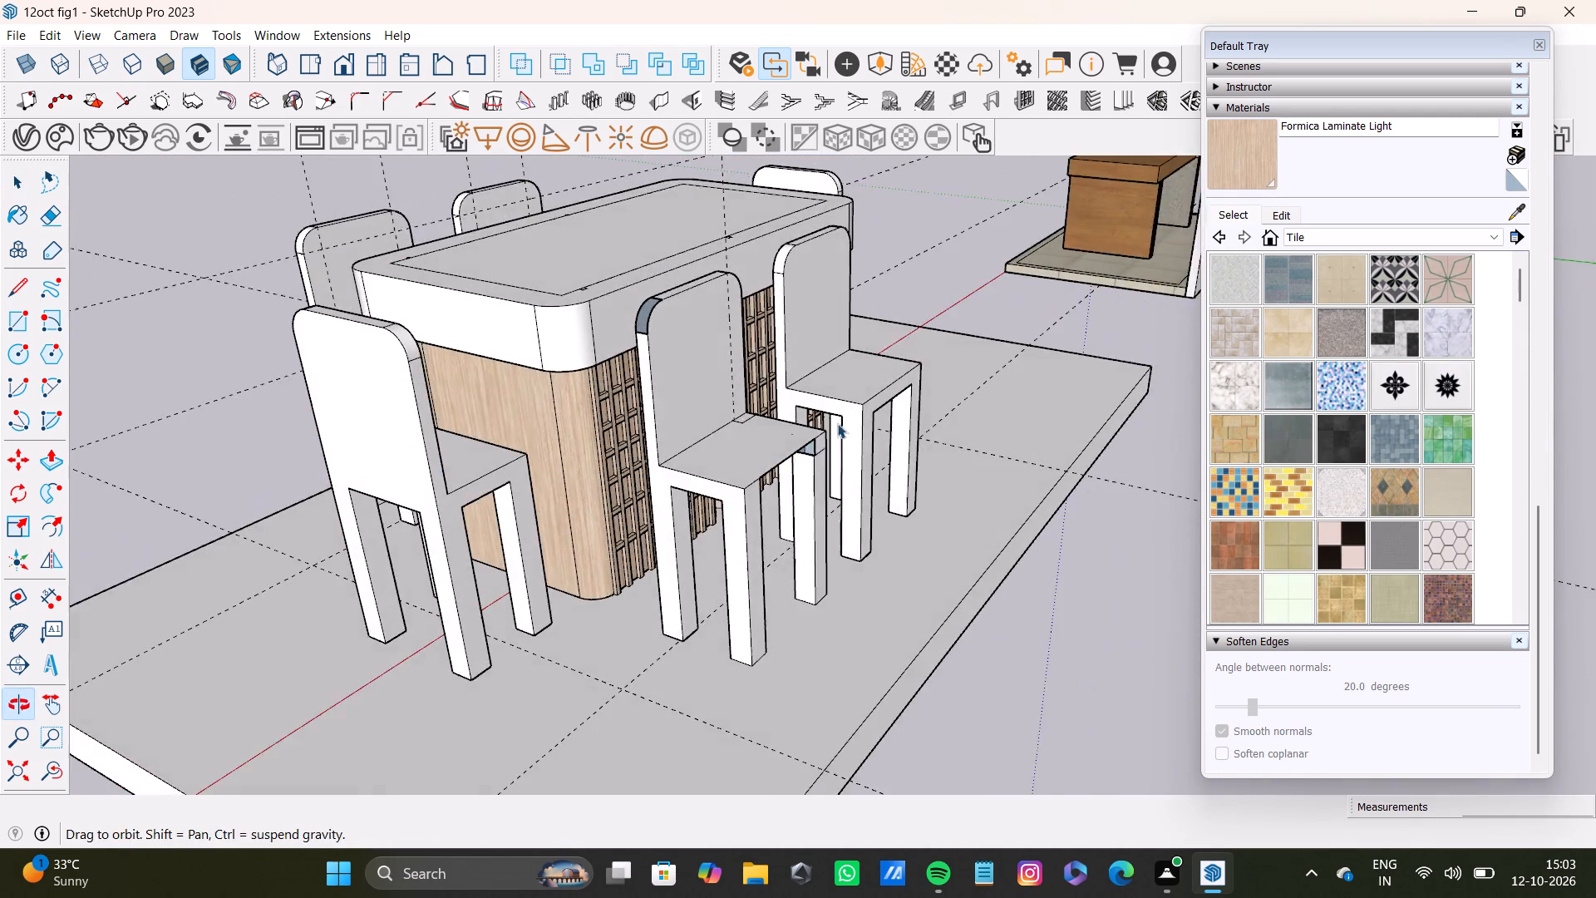
pyautogui.scroll(8, 677, 363)
pyautogui.scroll(-15, 655, 313)
pyautogui.moveTo(675, 353); pyautogui.dragTo(807, 427, button='middle')
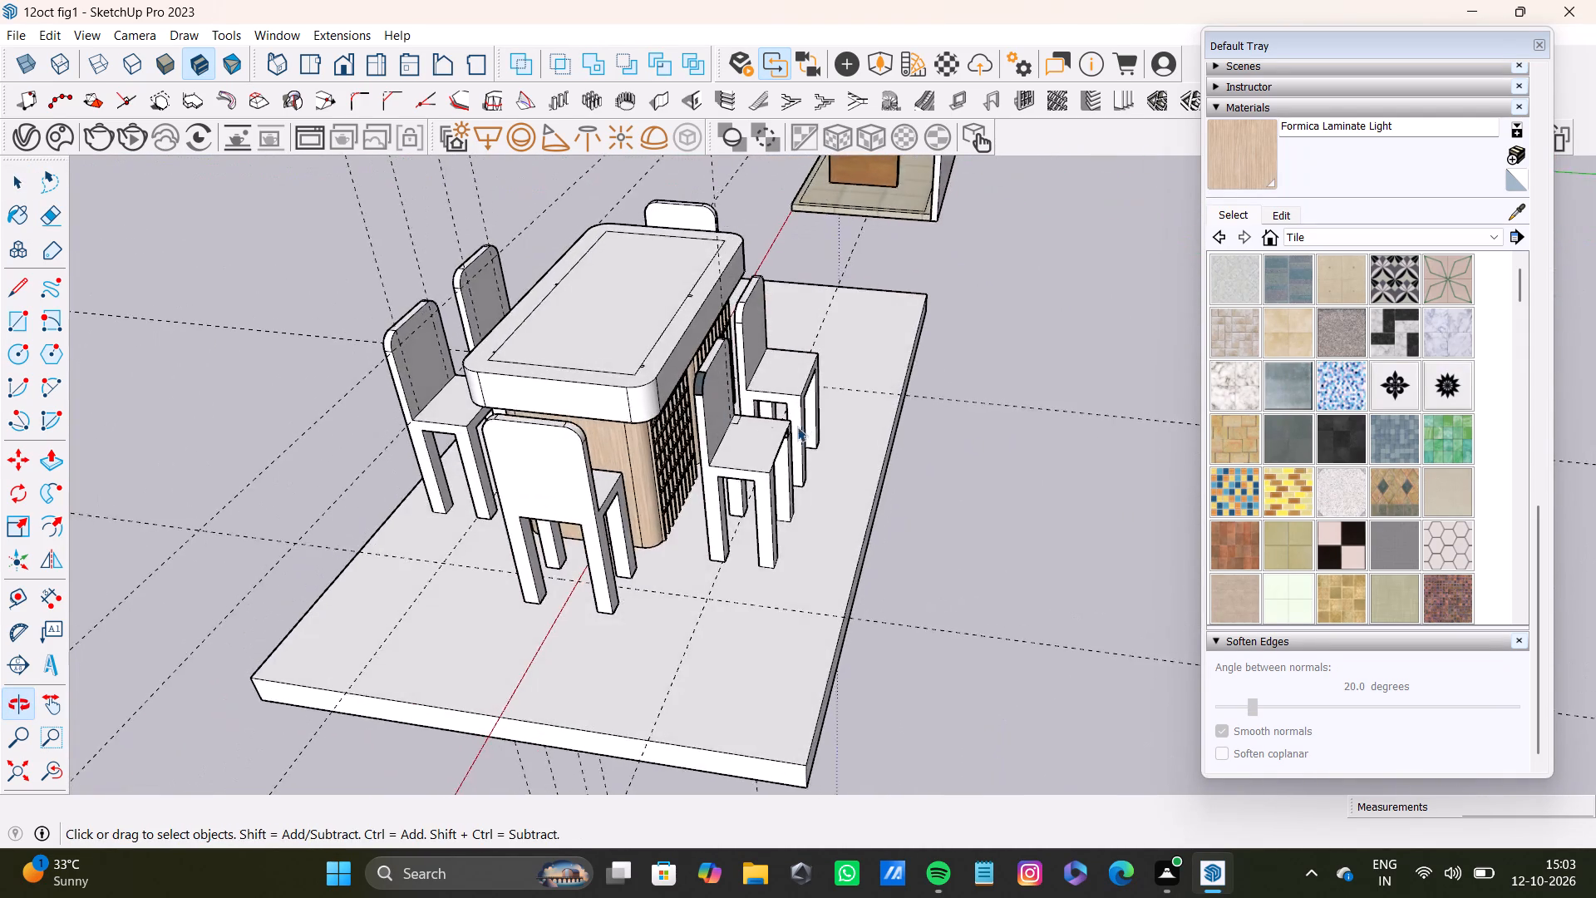
pyautogui.scroll(8, 725, 406)
pyautogui.scroll(-9, 721, 380)
pyautogui.moveTo(798, 440); pyautogui.dragTo(774, 412, button='middle')
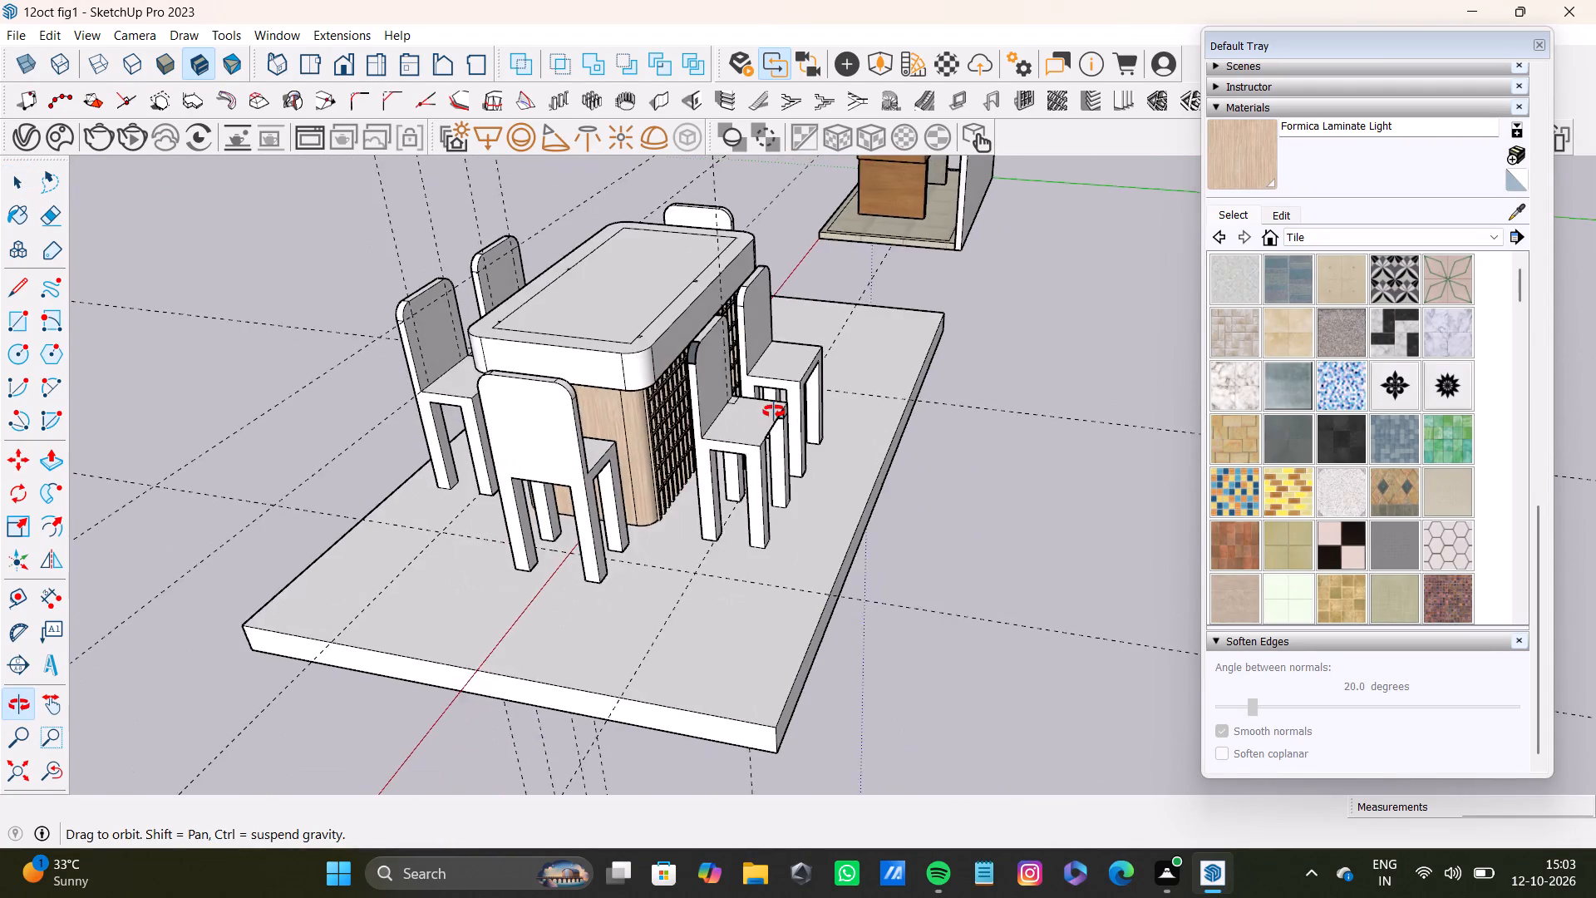
pyautogui.moveTo(774, 412); pyautogui.dragTo(771, 412, button='middle')
pyautogui.scroll(8, 698, 389)
pyautogui.hotkey('ctrl', 'z')
pyautogui.press('z')
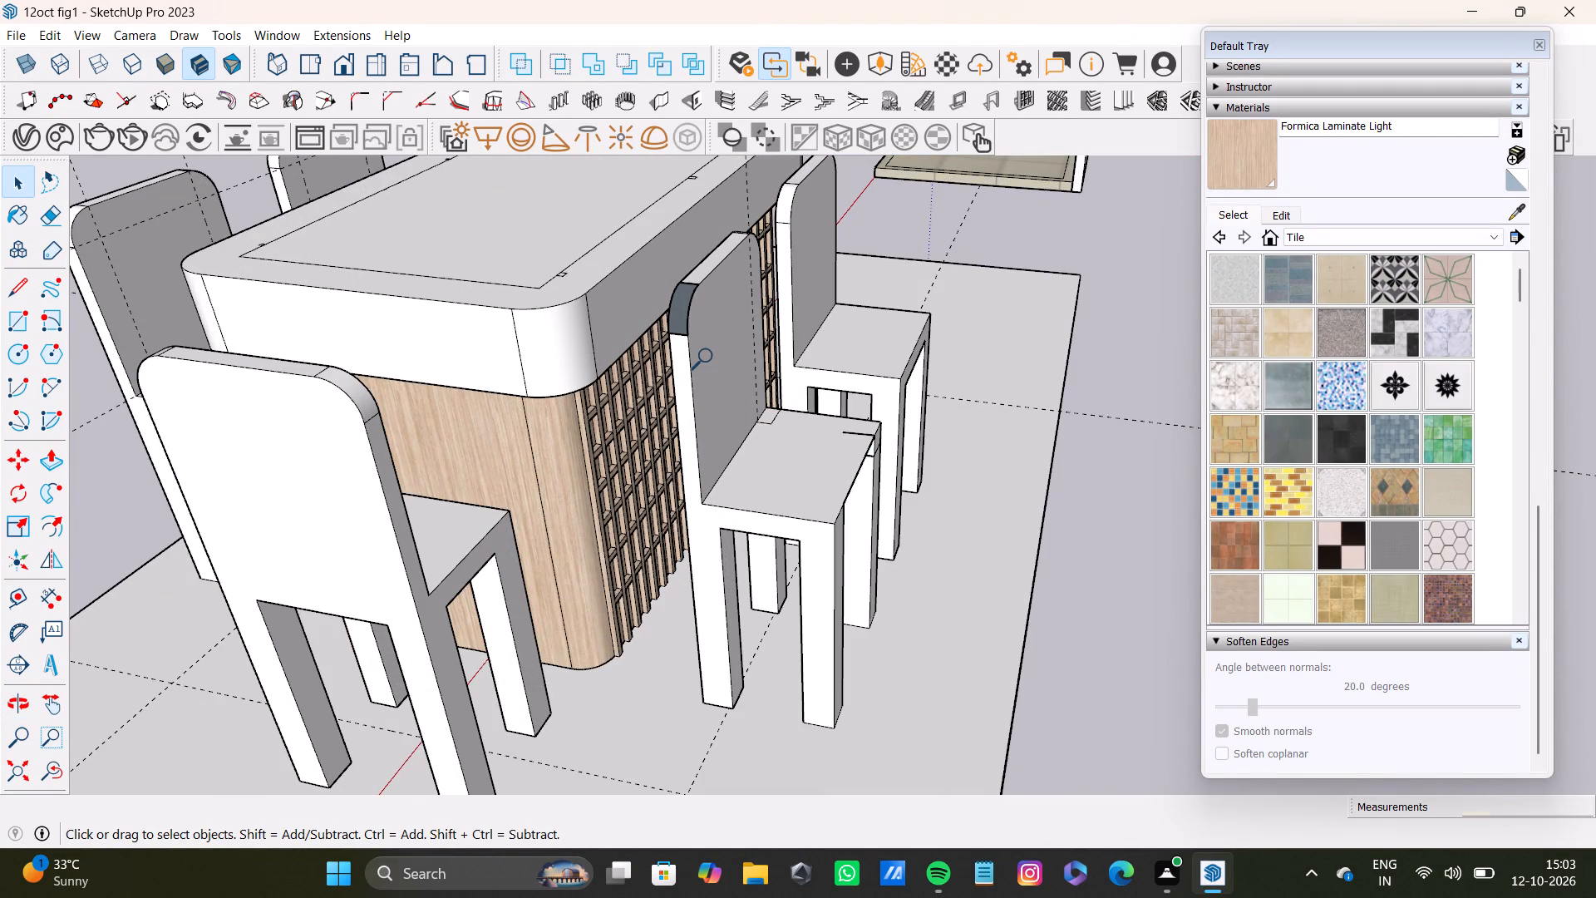
pyautogui.hotkey('ctrl', 'z')
pyautogui.hotkey('ctrl', 'z')
pyautogui.write('zz')
pyautogui.hotkey('ctrl', 'z')
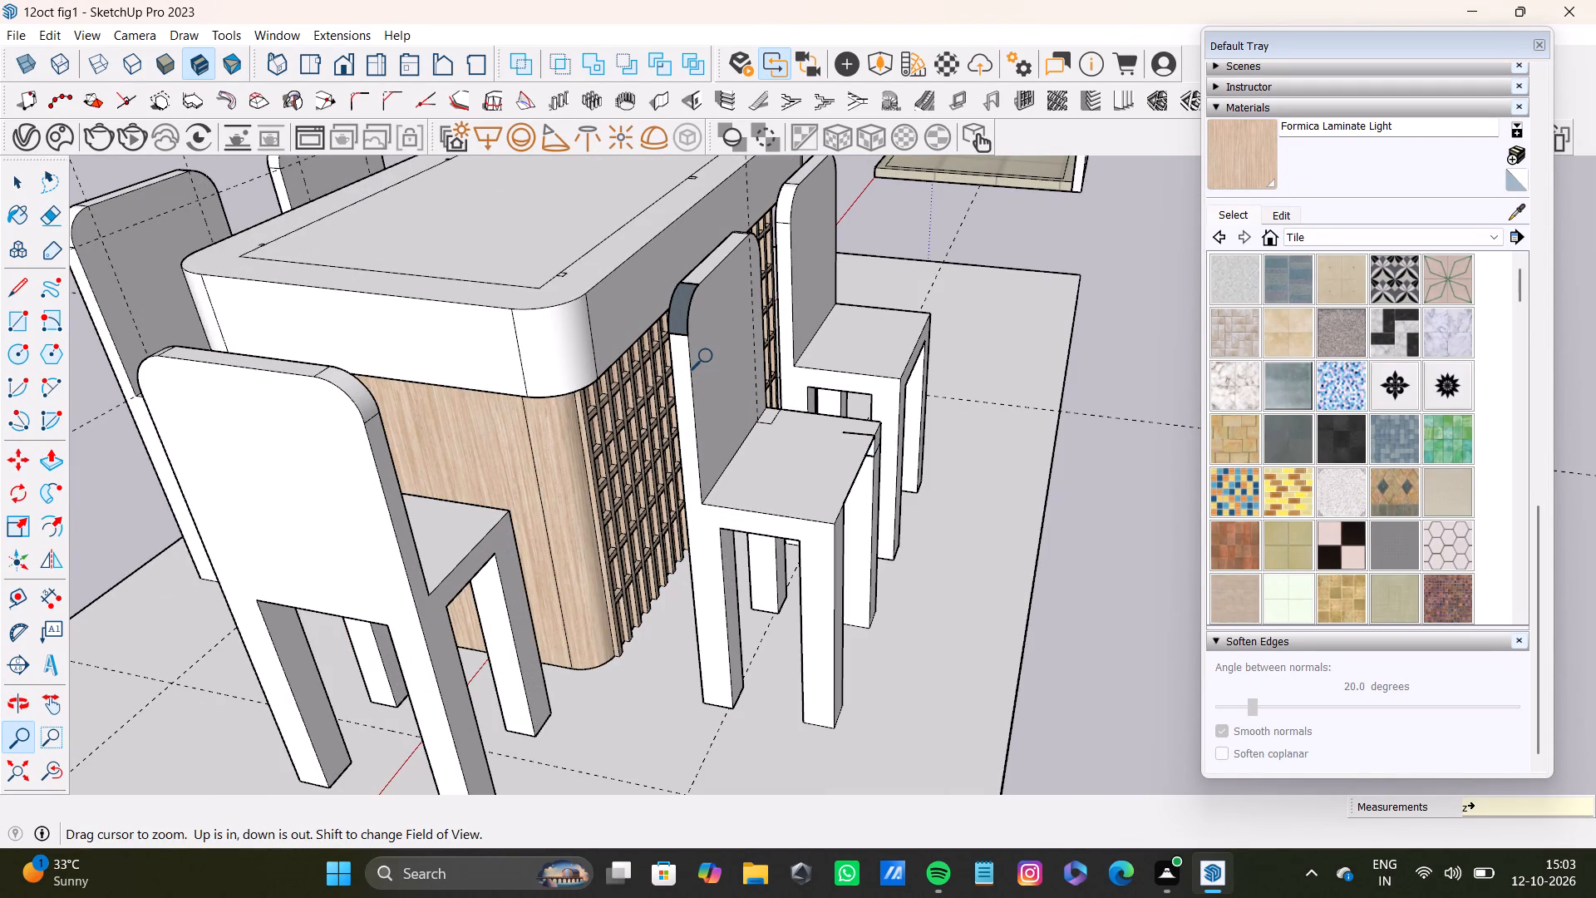
pyautogui.hotkey('ctrl', 'z')
pyautogui.hotkey('ctrl', 'z')
pyautogui.hotkey('ctrl', 'z')
pyautogui.hotkey('ctrl', 'z')
pyautogui.hotkey('ctrl', 'z')
pyautogui.hotkey('ctrl', 'z')
pyautogui.hotkey('ctrl', 'z')
pyautogui.hotkey('ctrl', 'z')
pyautogui.hotkey('ctrl', 'z')
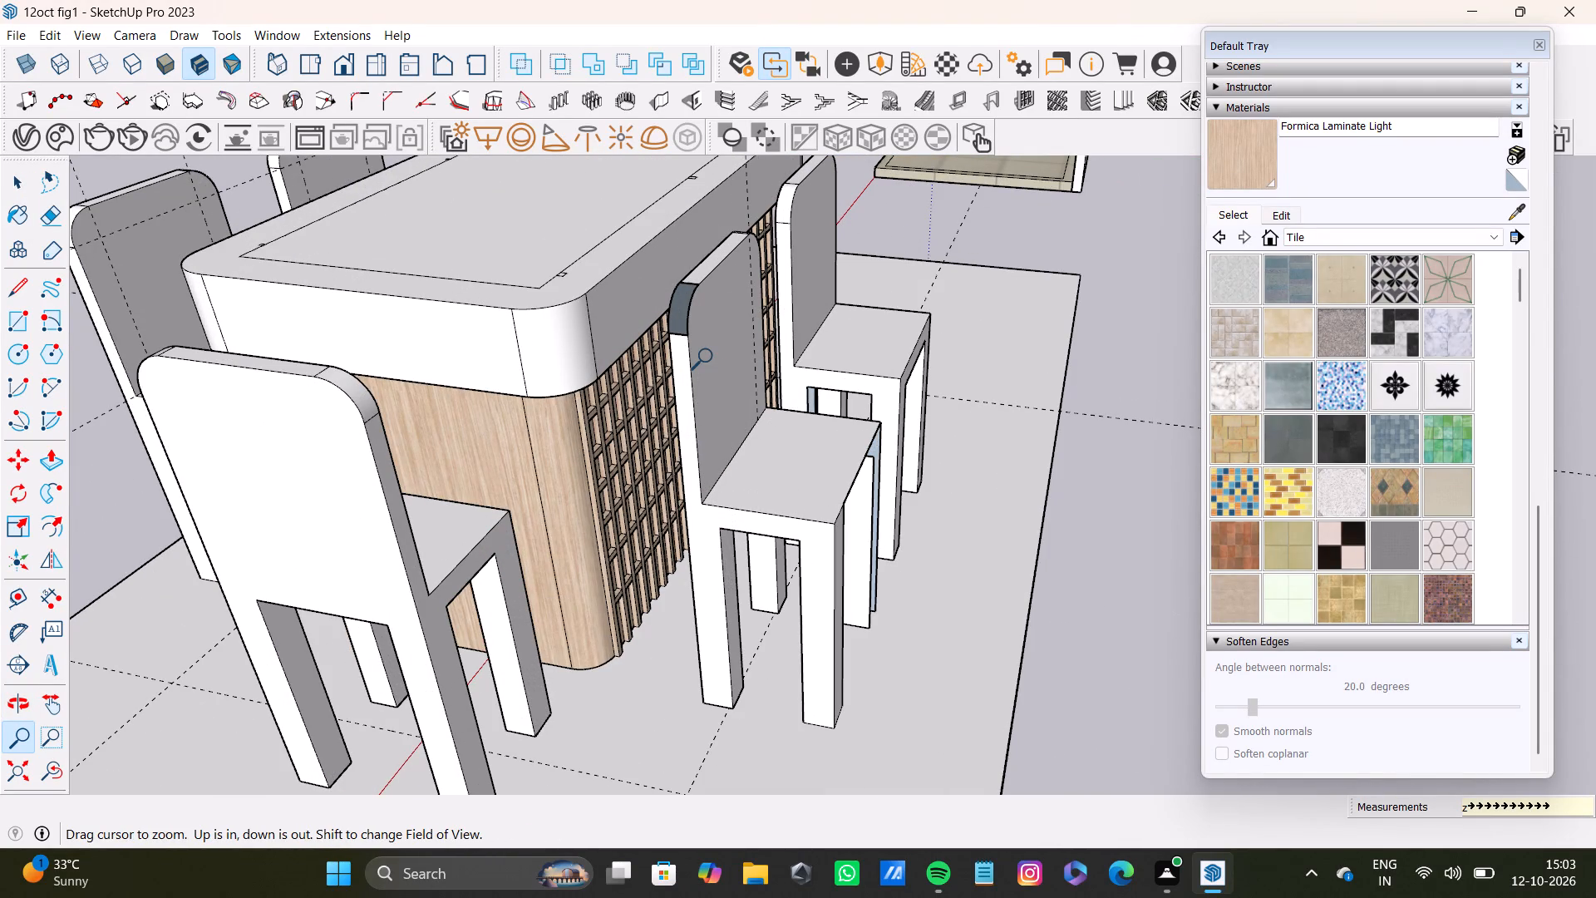
pyautogui.hotkey('ctrl', 'z')
pyautogui.hotkey('ctrl', 'z')
pyautogui.hotkey('ctrl', 'z')
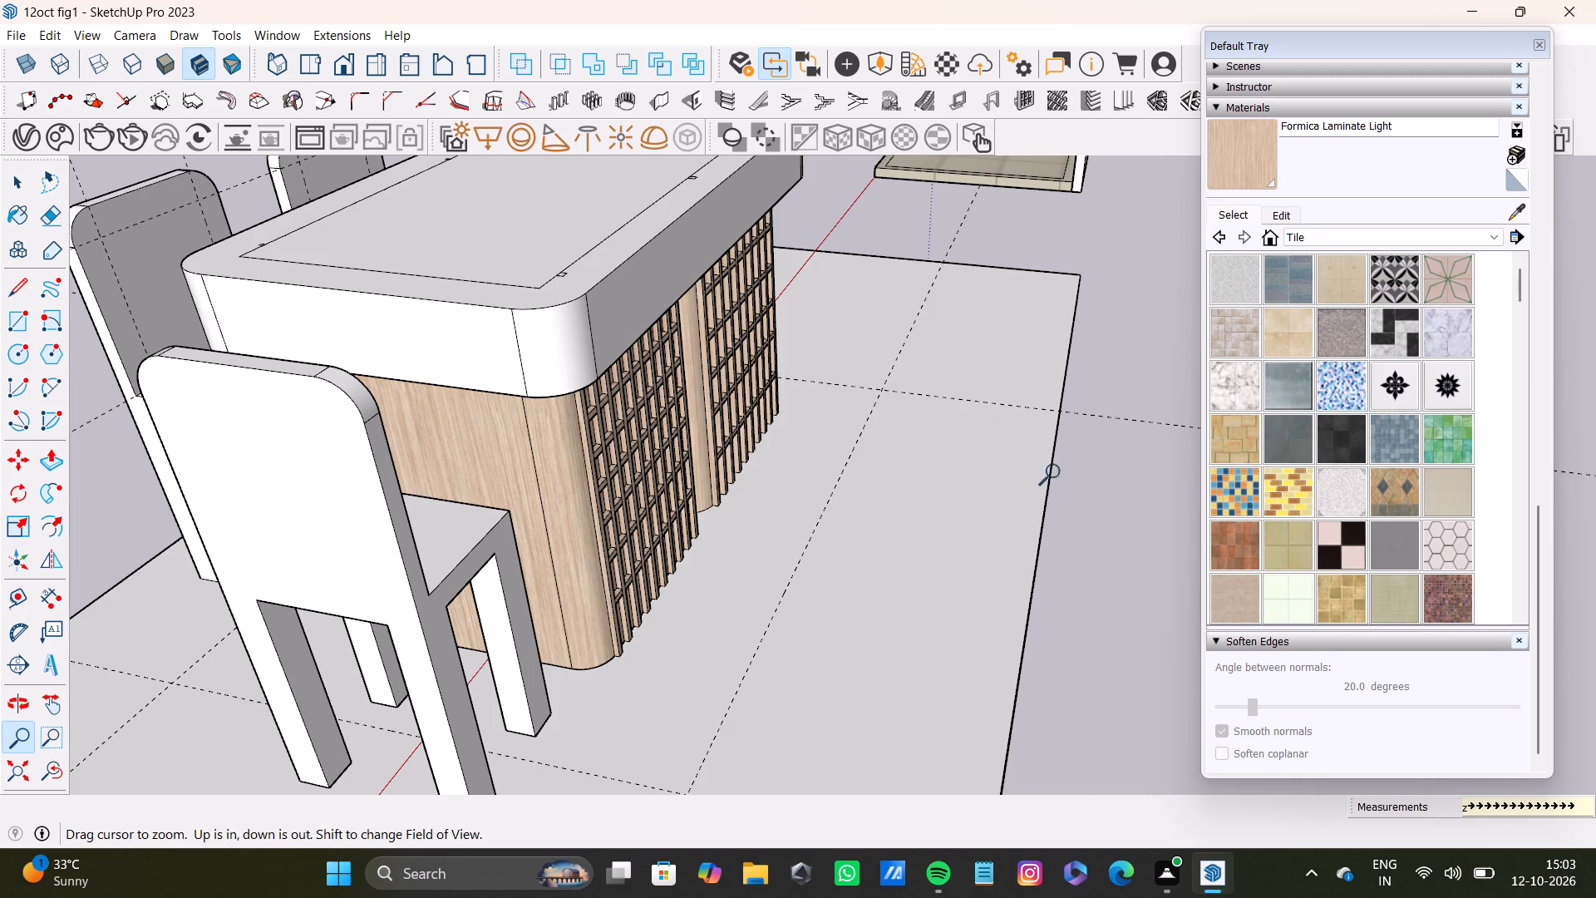
# Examine the legs and seats of the remaining chairs from several sides of the table for missing faces.
pyautogui.press('space')
pyautogui.scroll(-10, 304, 279)
pyautogui.moveTo(433, 305); pyautogui.dragTo(895, 294, button='middle')
pyautogui.scroll(-10, 563, 405)
pyautogui.moveTo(536, 488); pyautogui.dragTo(627, 386, button='middle')
pyautogui.scroll(5, 487, 519)
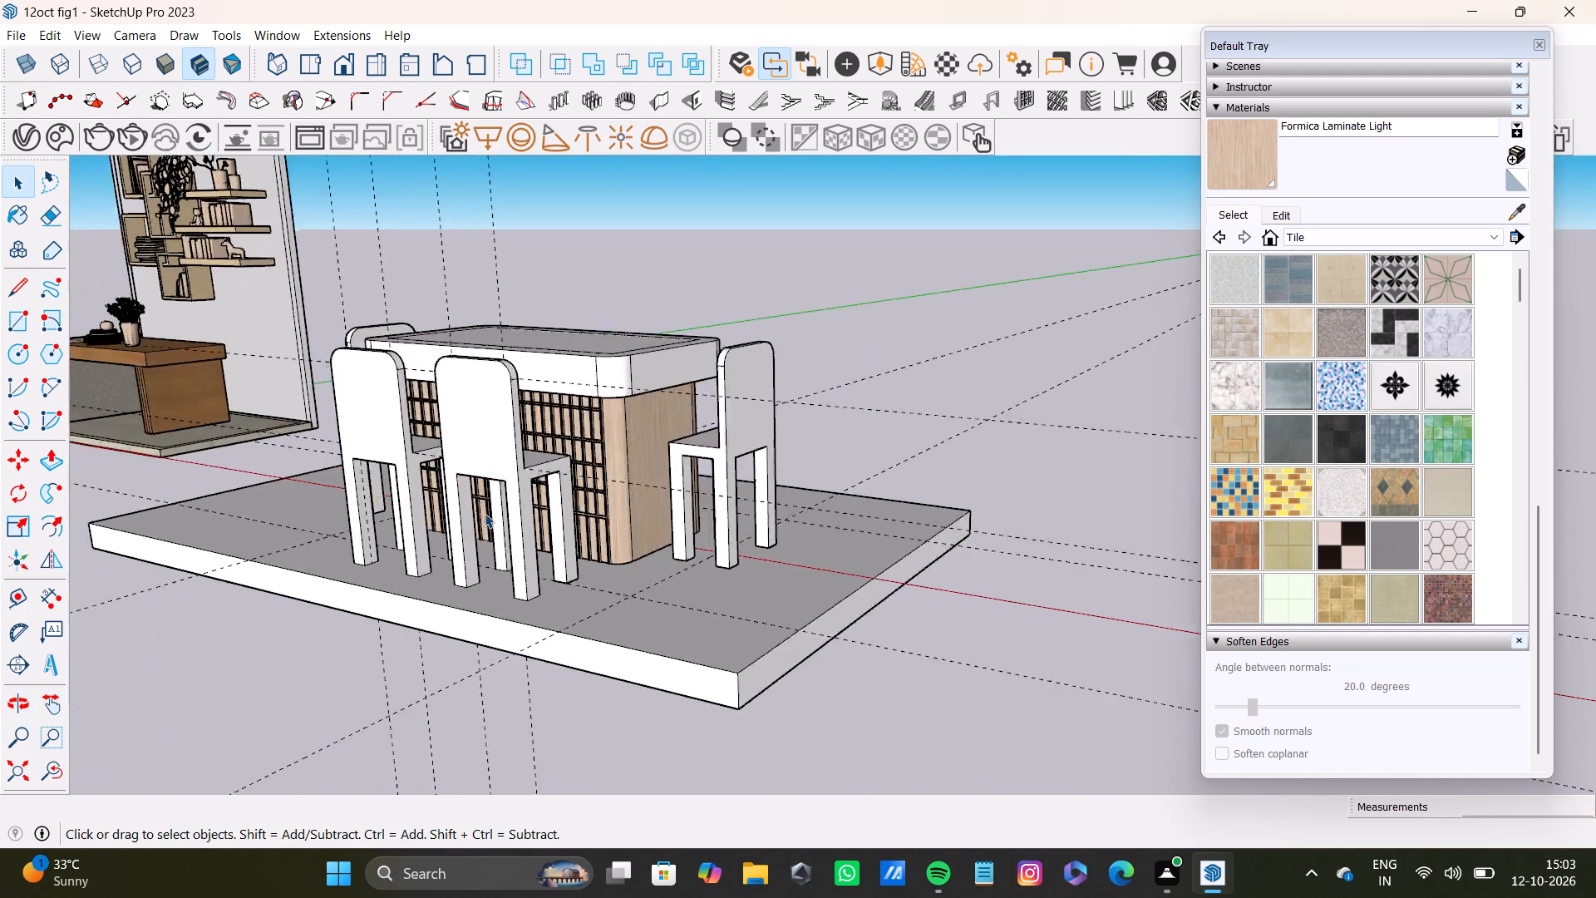
pyautogui.scroll(2, 485, 513)
pyautogui.scroll(-9, 476, 481)
pyautogui.moveTo(525, 493); pyautogui.dragTo(559, 411, button='middle')
pyautogui.scroll(8, 529, 452)
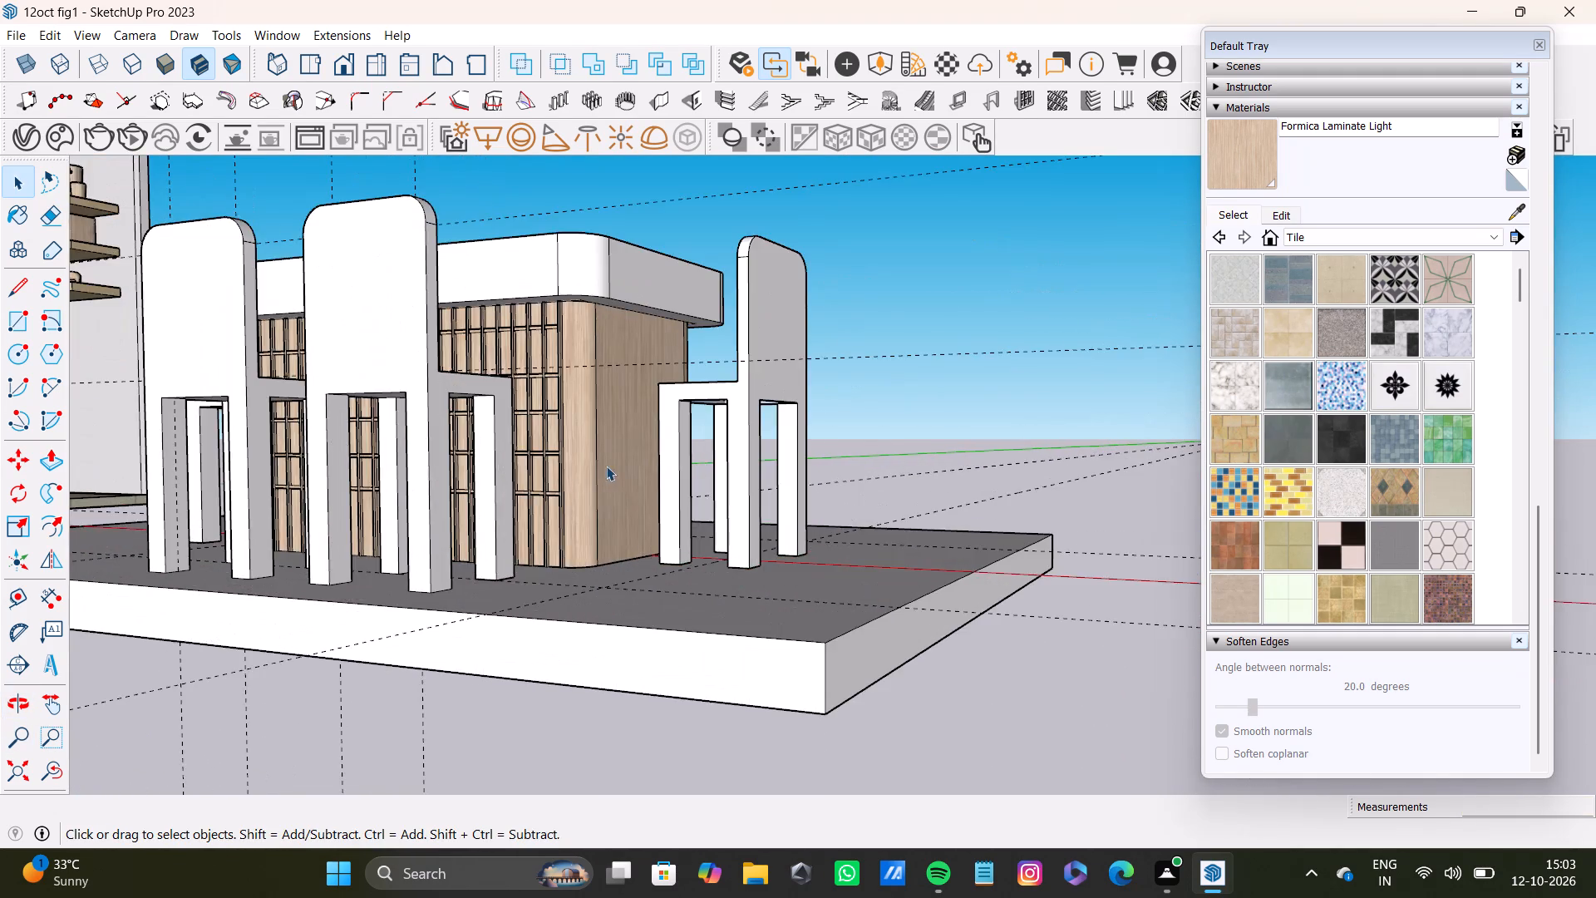
pyautogui.scroll(-8, 454, 442)
pyautogui.moveTo(454, 437); pyautogui.dragTo(368, 536, button='middle')
pyautogui.scroll(-5, 387, 504)
pyautogui.scroll(14, 387, 489)
pyautogui.scroll(-9, 387, 464)
pyautogui.moveTo(387, 464); pyautogui.dragTo(864, 398, button='middle')
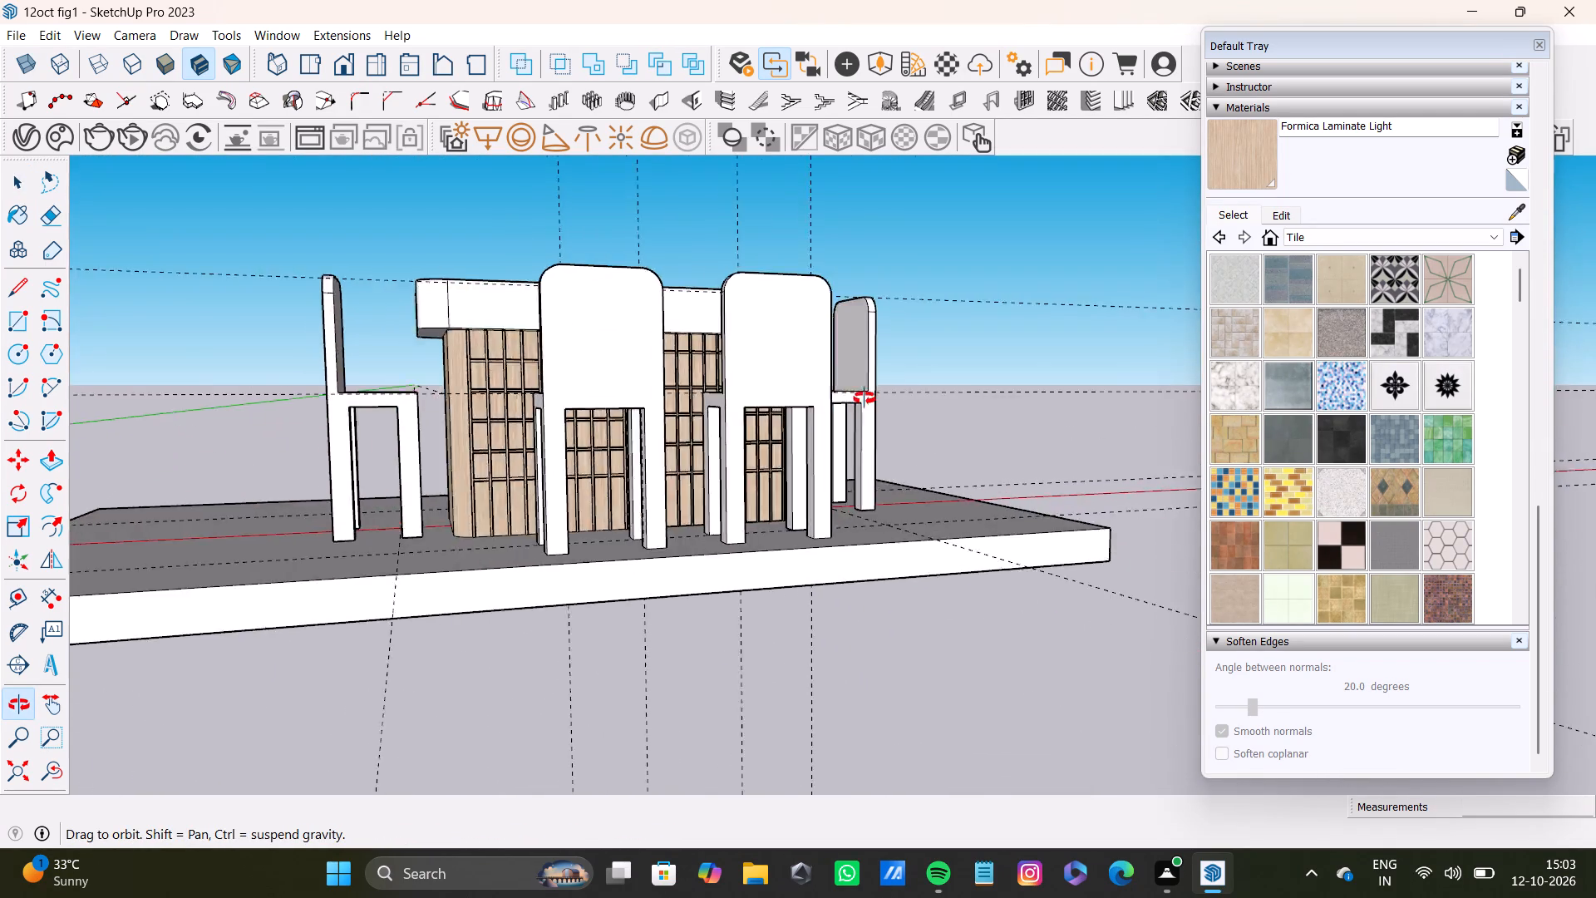
pyautogui.moveTo(864, 398); pyautogui.dragTo(863, 401, button='middle')
pyautogui.scroll(-9, 662, 489)
pyautogui.scroll(20, 546, 504)
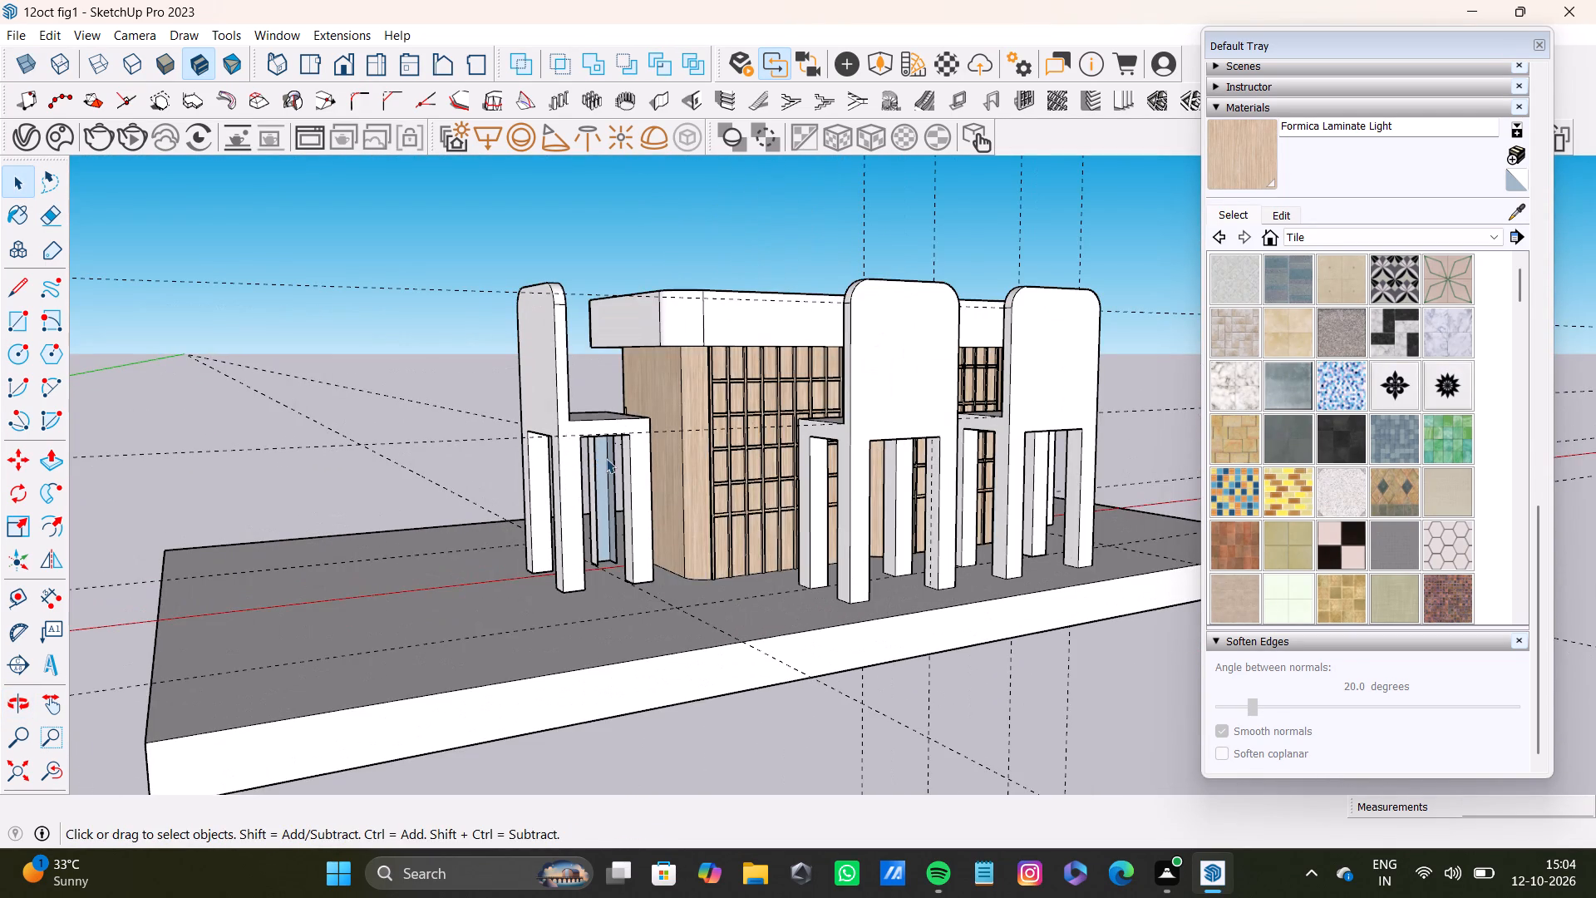
# Draw a rectangle 3 5/16" by 2' 1 5/8" closing the open inner side of the end chair's far front leg.
pyautogui.scroll(18, 606, 458)
pyautogui.moveTo(614, 476); pyautogui.dragTo(599, 396, button='middle')
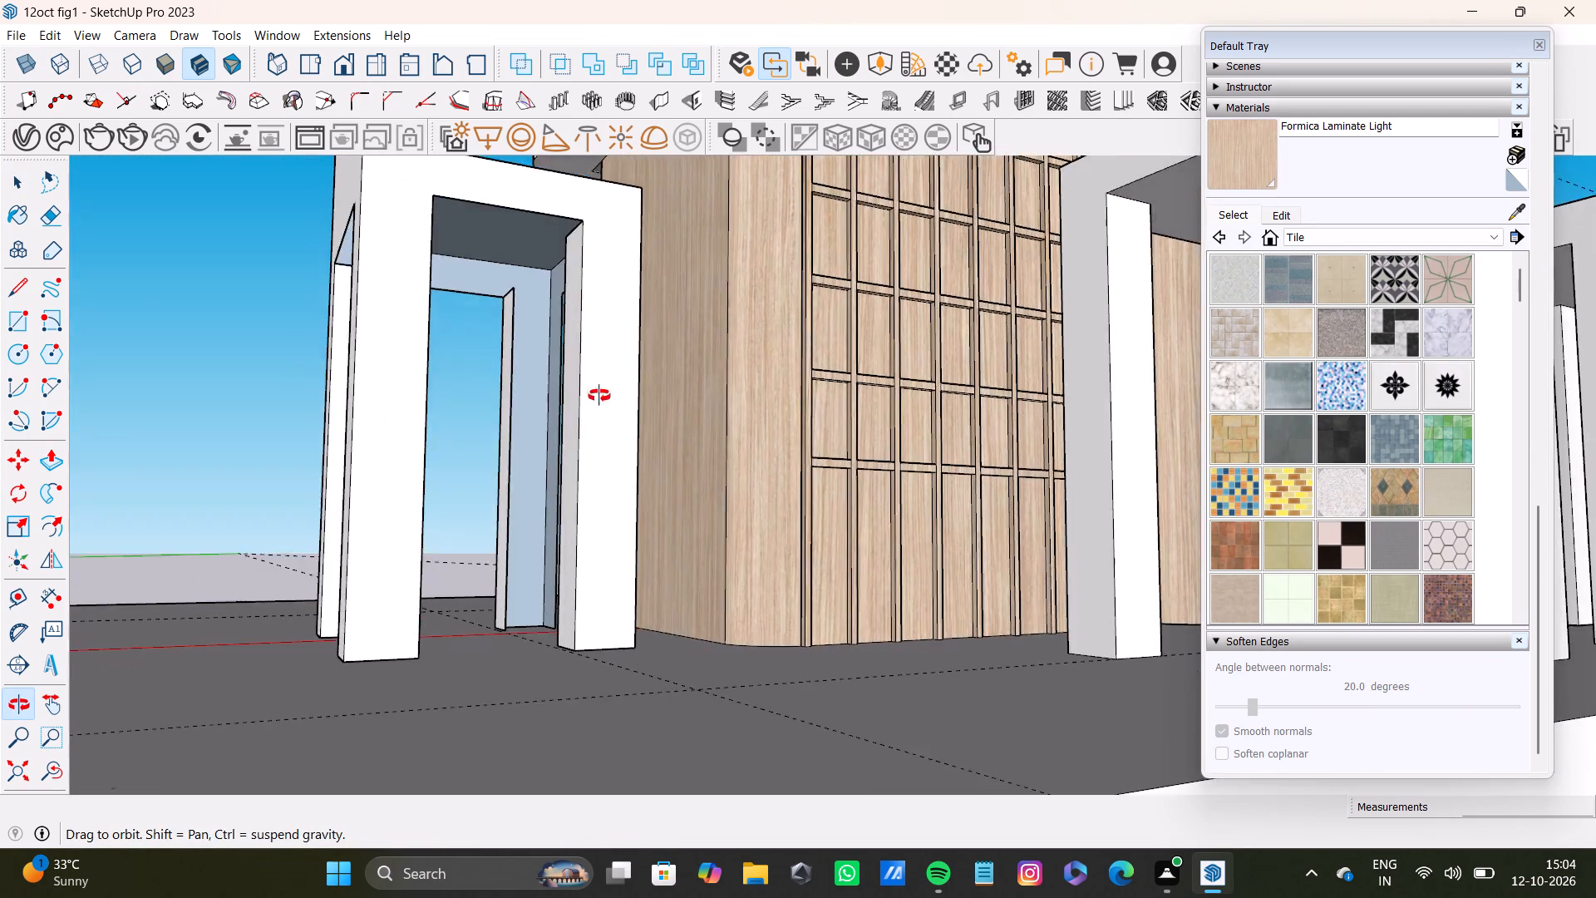
pyautogui.moveTo(599, 396); pyautogui.dragTo(632, 388, button='middle')
pyautogui.click(16, 321)
pyautogui.scroll(2, 437, 332)
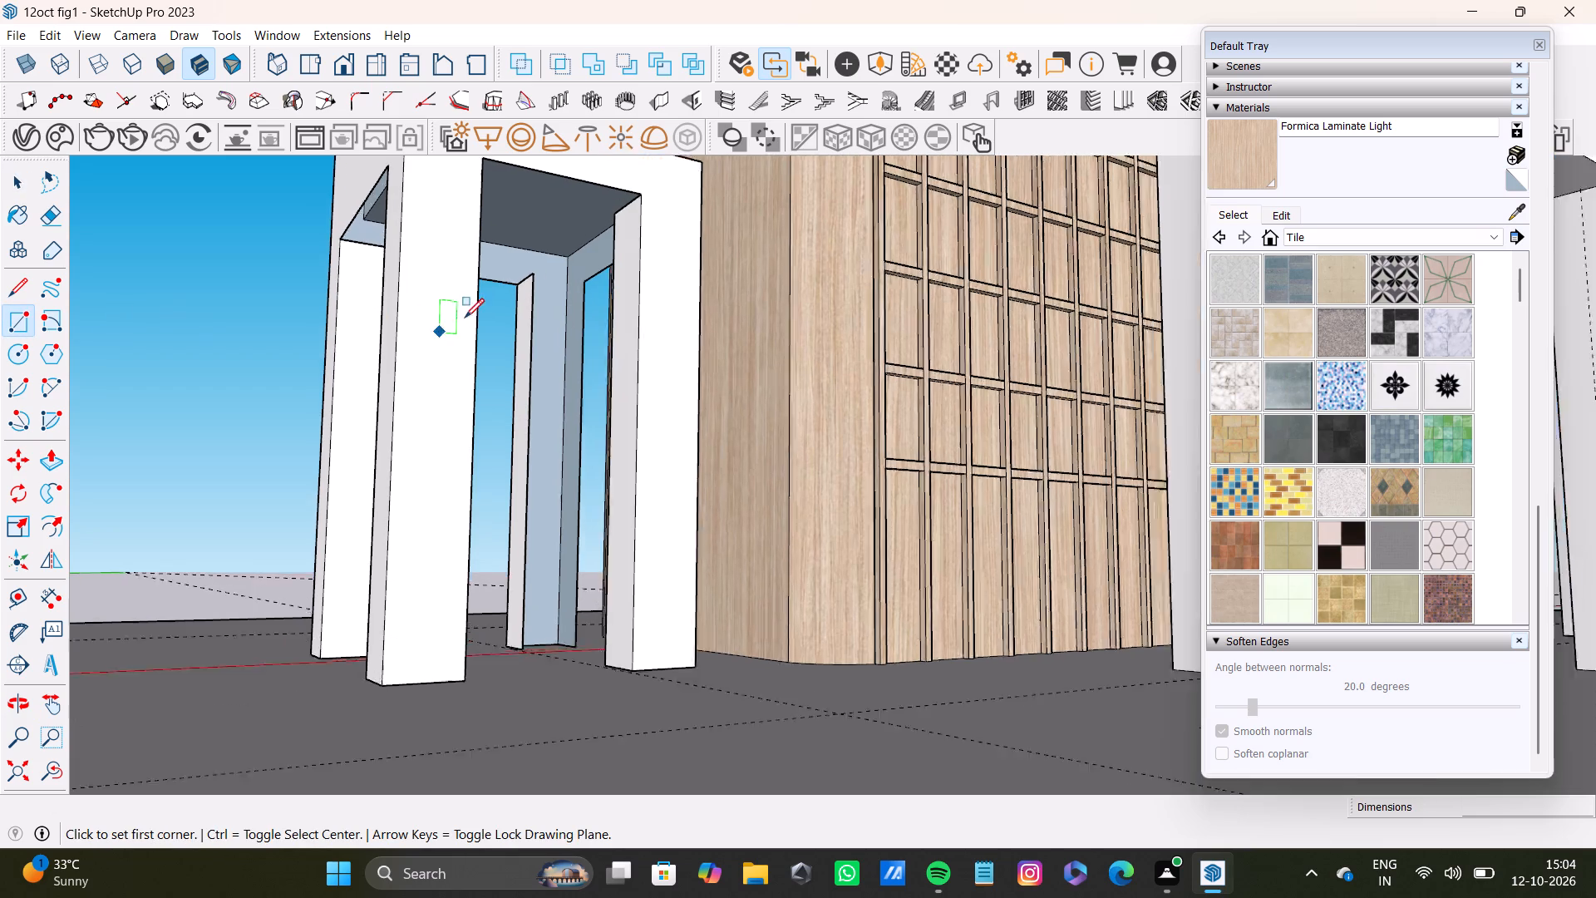
pyautogui.scroll(4, 465, 318)
pyautogui.click(555, 260)
pyautogui.scroll(-3, 596, 559)
pyautogui.moveTo(589, 610); pyautogui.dragTo(582, 387, button='middle')
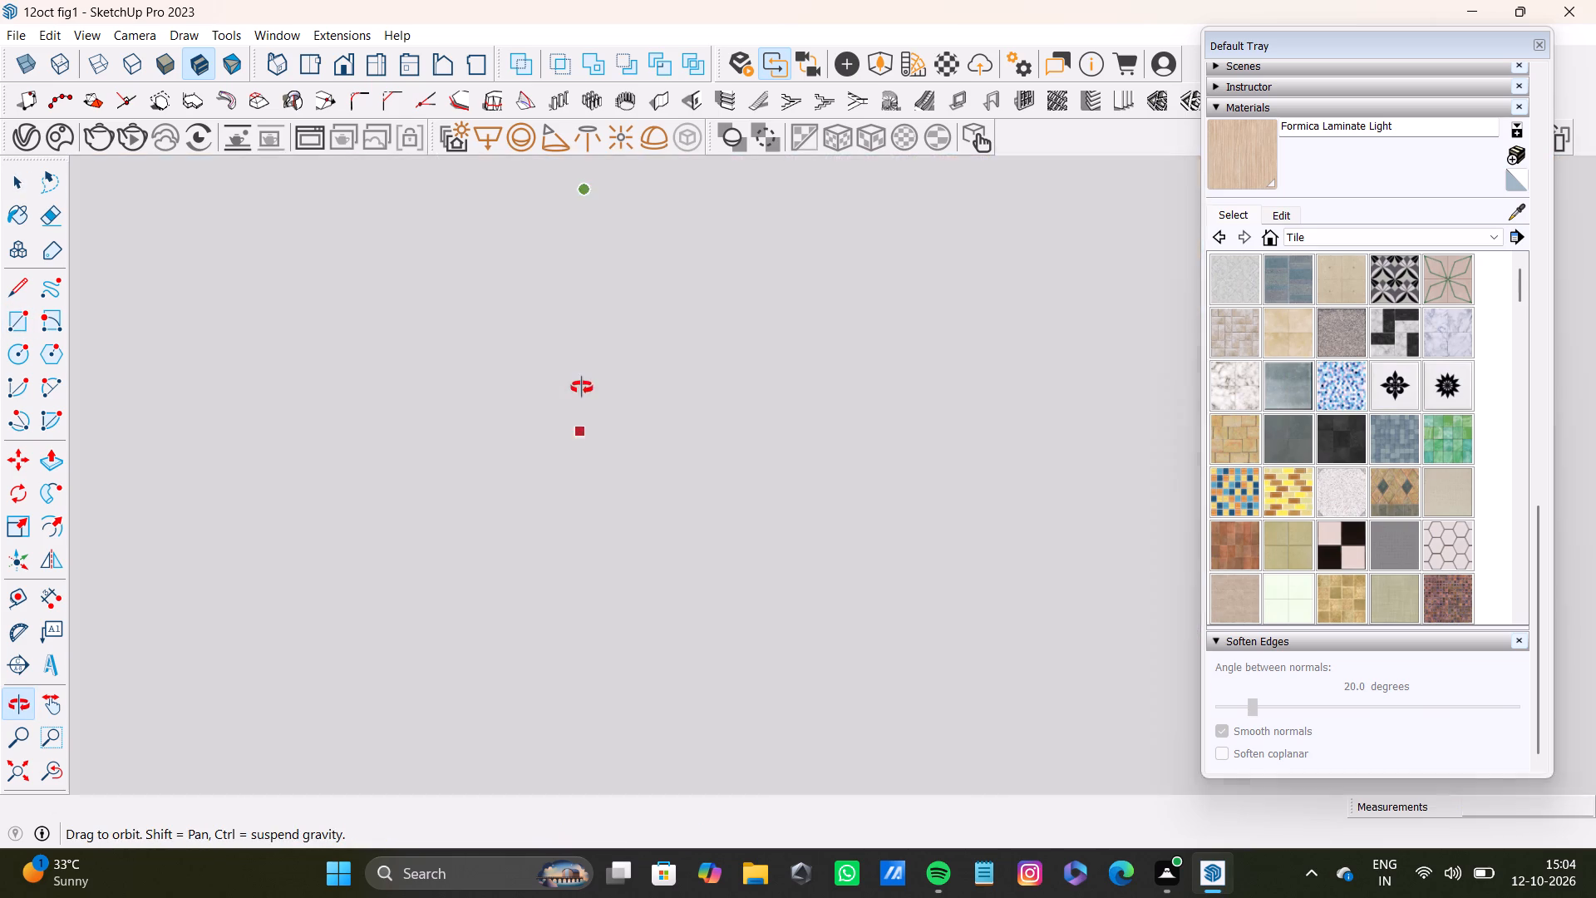
pyautogui.moveTo(582, 387); pyautogui.dragTo(560, 654, button='middle')
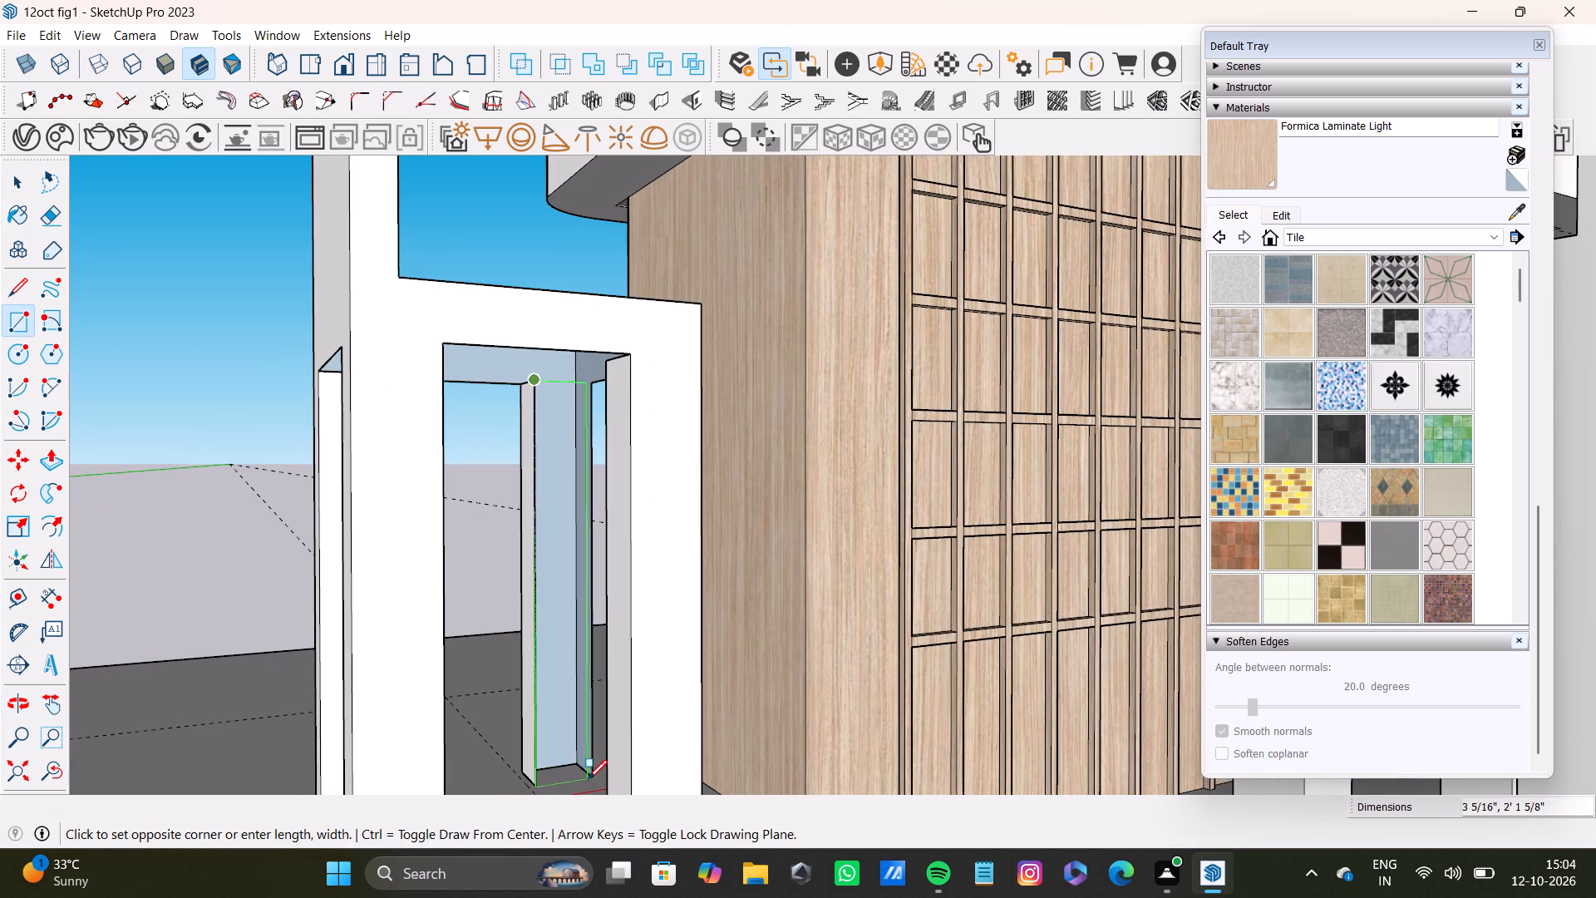
pyautogui.click(596, 773)
# Examine the chairs and the reception table from several sides for remaining flaws.
pyautogui.scroll(-4, 559, 726)
pyautogui.moveTo(542, 699); pyautogui.dragTo(616, 608, button='middle')
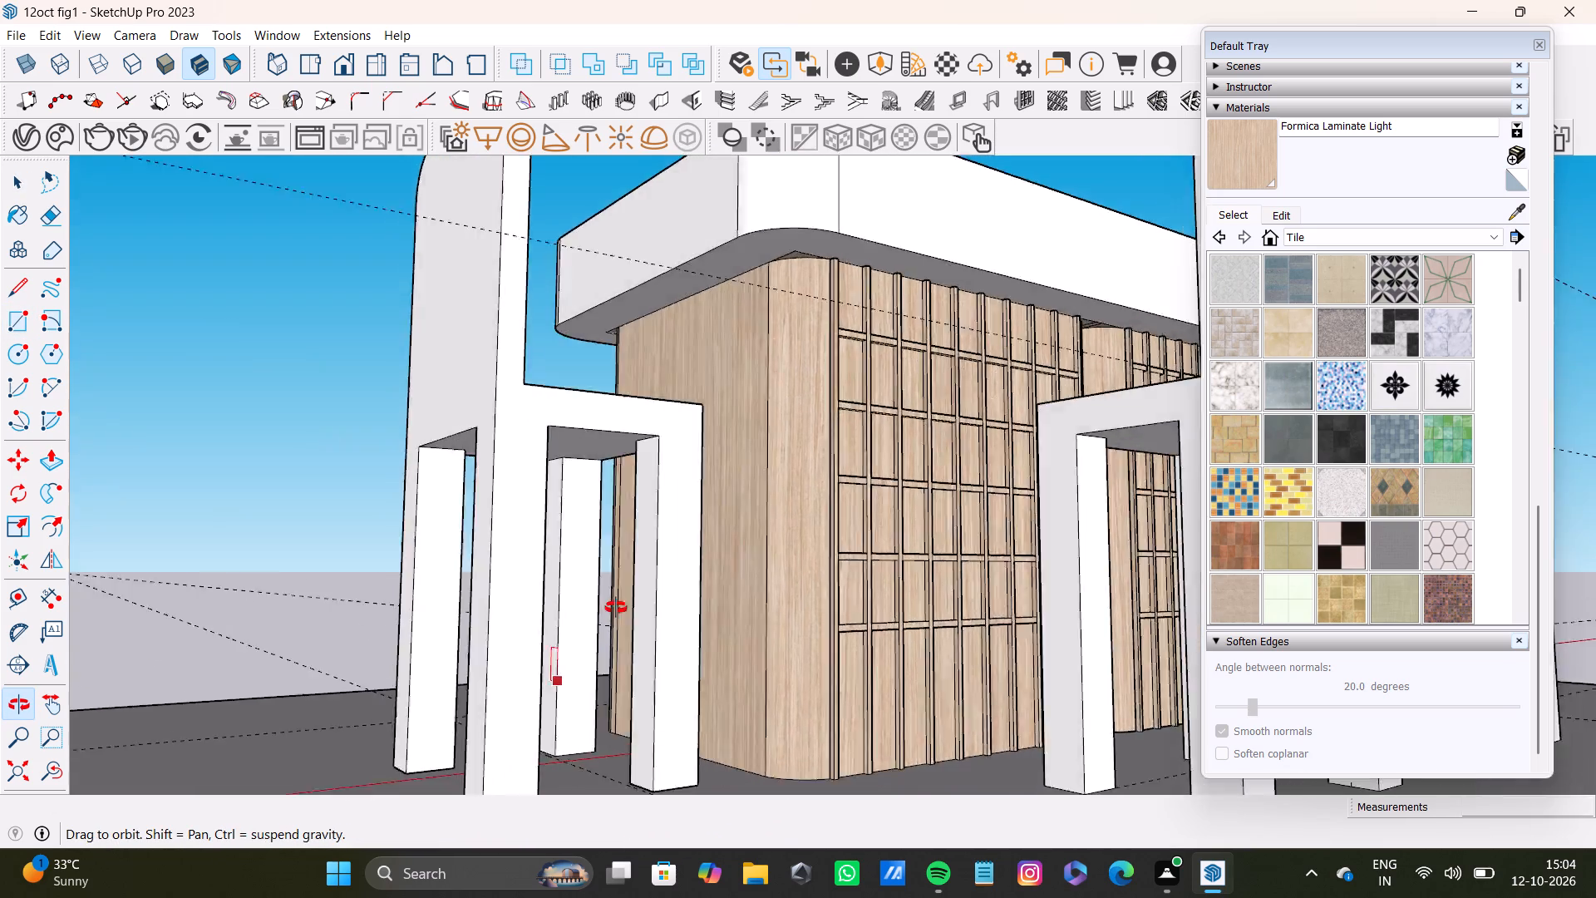
pyautogui.moveTo(616, 608); pyautogui.dragTo(418, 661, button='middle')
pyautogui.scroll(-10, 470, 634)
pyautogui.moveTo(817, 613); pyautogui.dragTo(410, 615, button='middle')
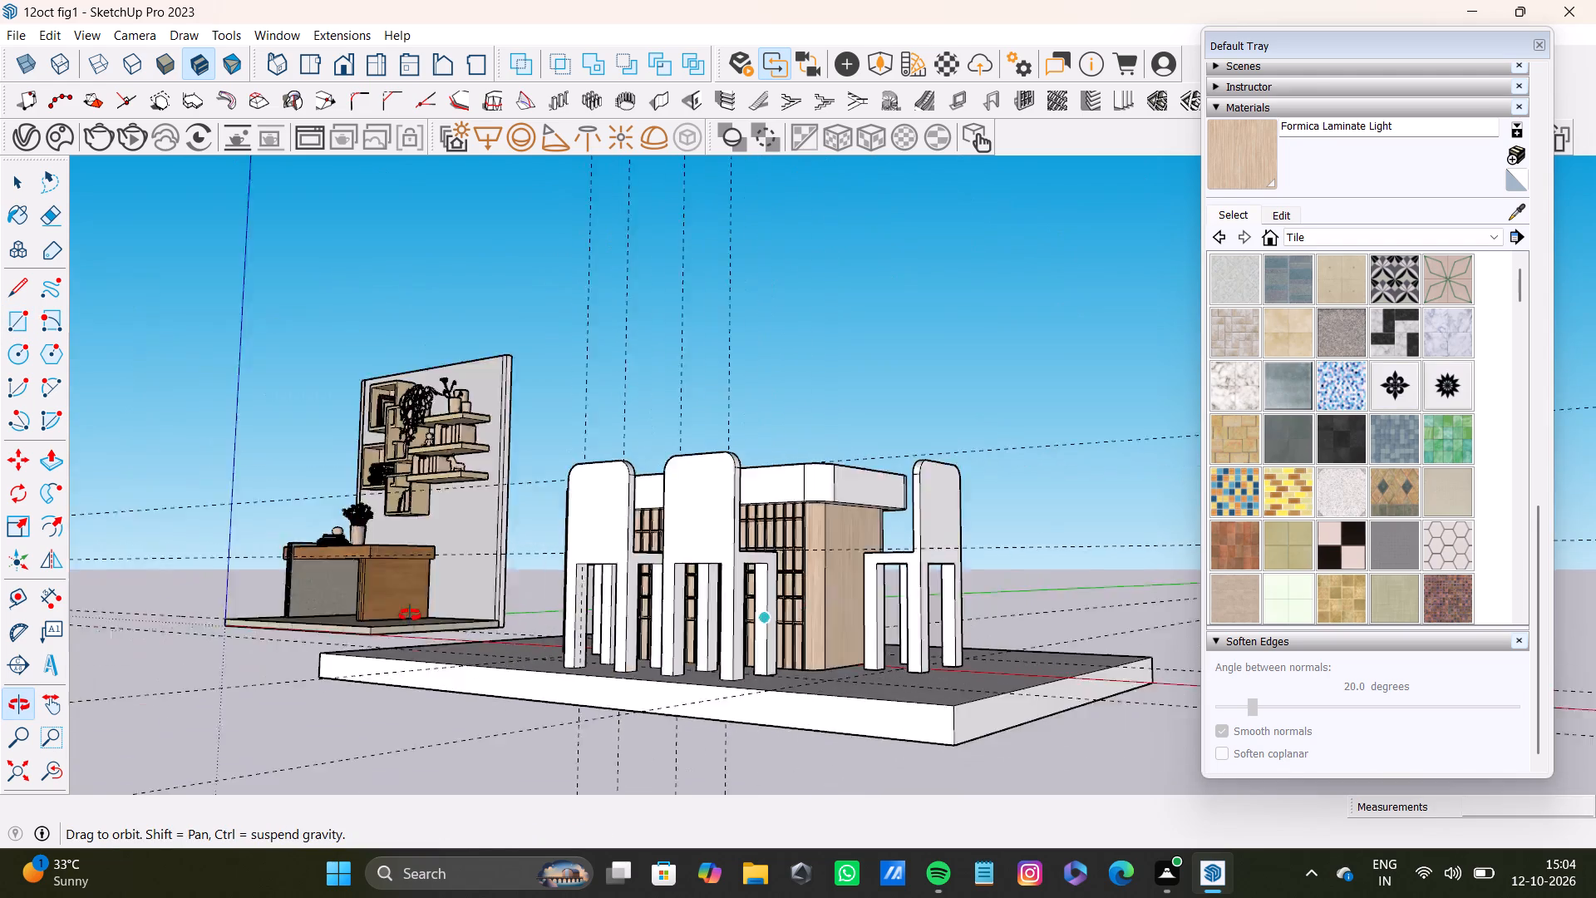
pyautogui.moveTo(410, 615); pyautogui.dragTo(319, 648, button='middle')
pyautogui.scroll(-4, 845, 627)
pyautogui.moveTo(1039, 652); pyautogui.dragTo(593, 733, button='middle')
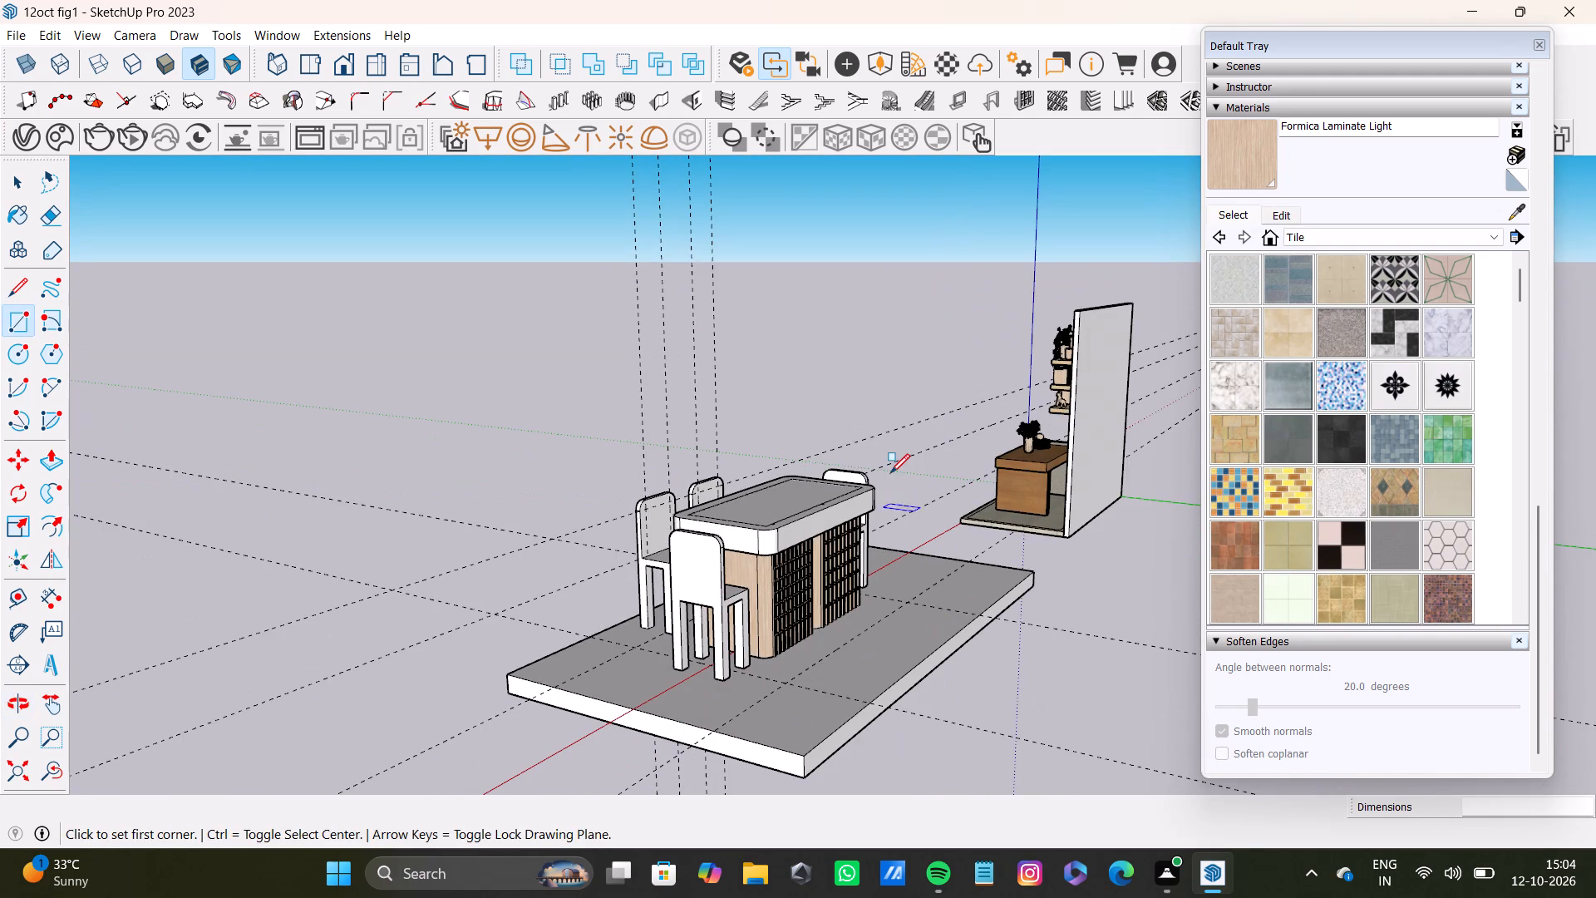
pyautogui.press('space')
pyautogui.scroll(3, 706, 567)
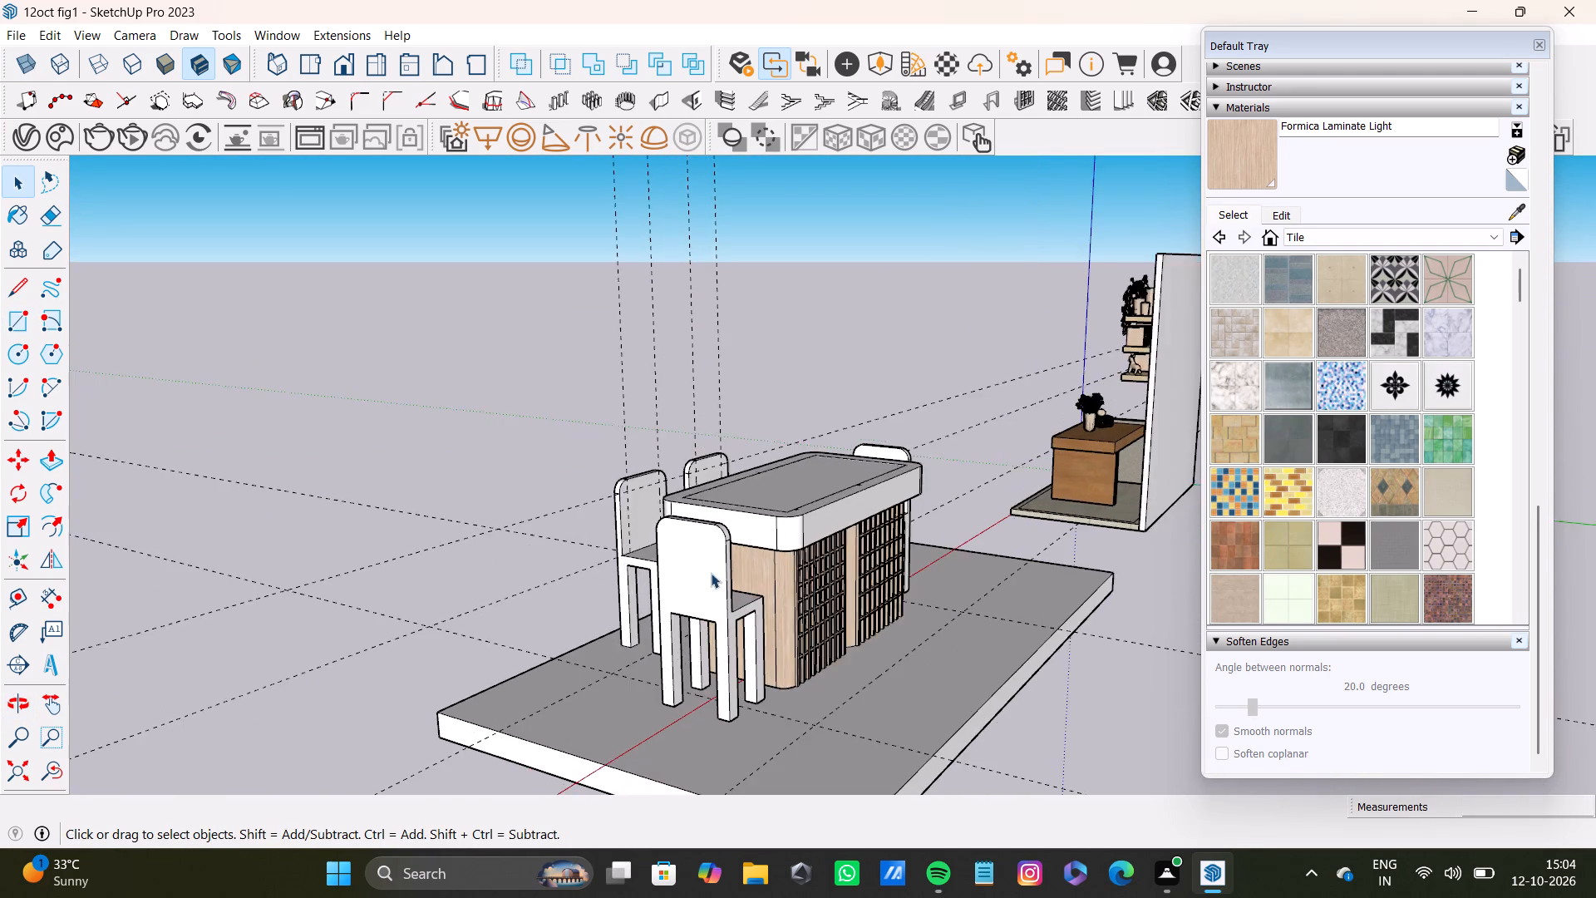
pyautogui.scroll(-10, 741, 580)
pyautogui.moveTo(873, 627); pyautogui.dragTo(829, 746, button='middle')
pyautogui.scroll(7, 777, 599)
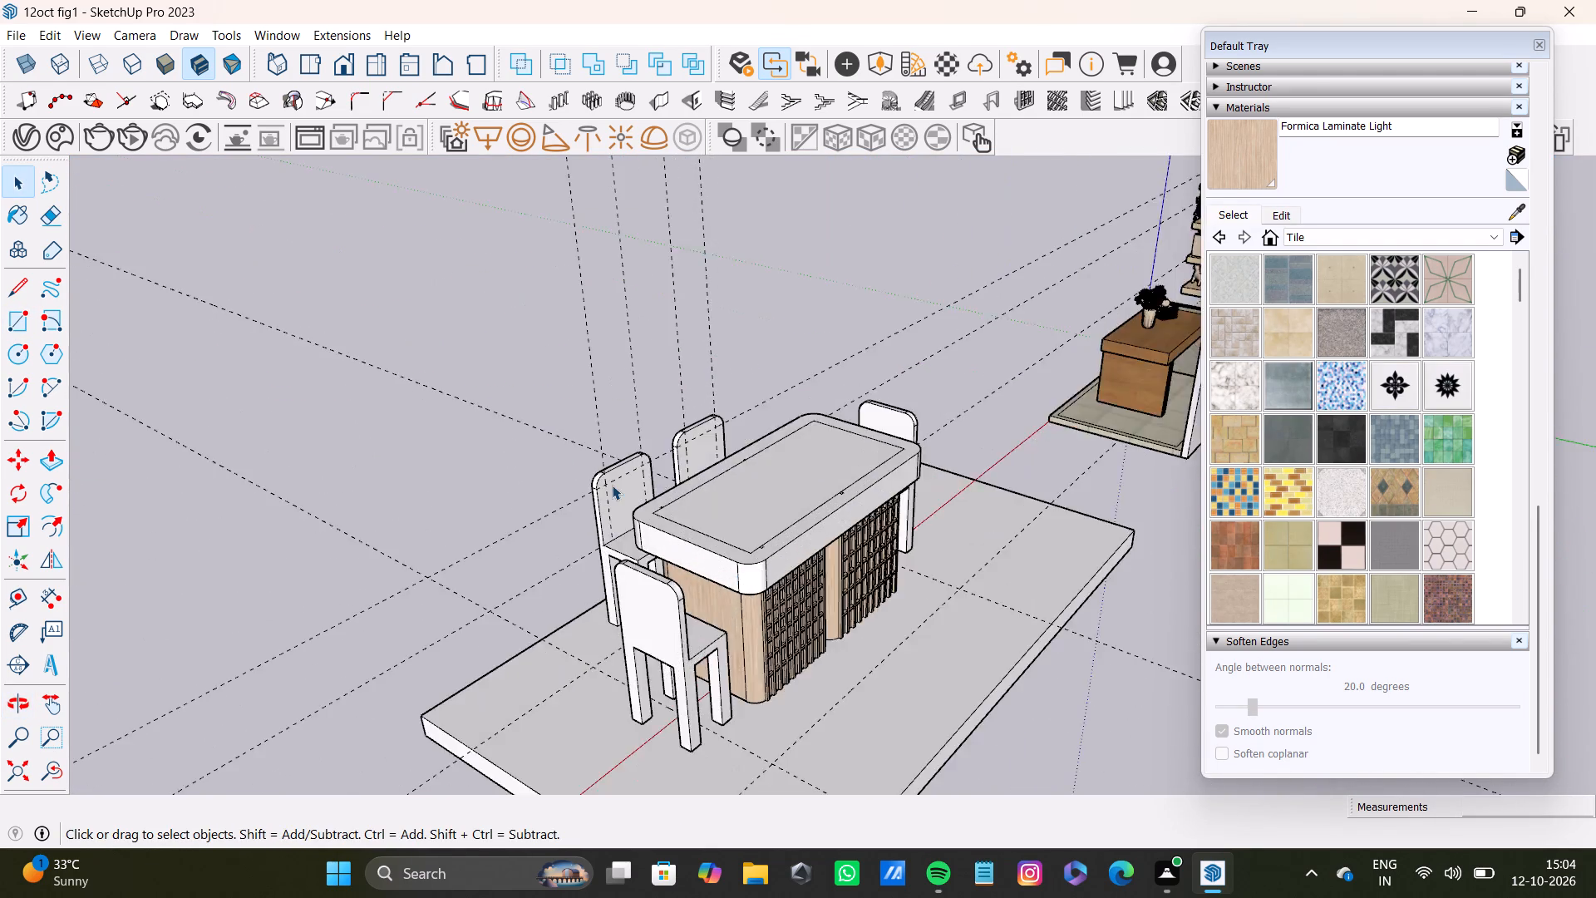
pyautogui.scroll(20, 612, 485)
pyautogui.scroll(4, 612, 485)
pyautogui.scroll(-11, 604, 430)
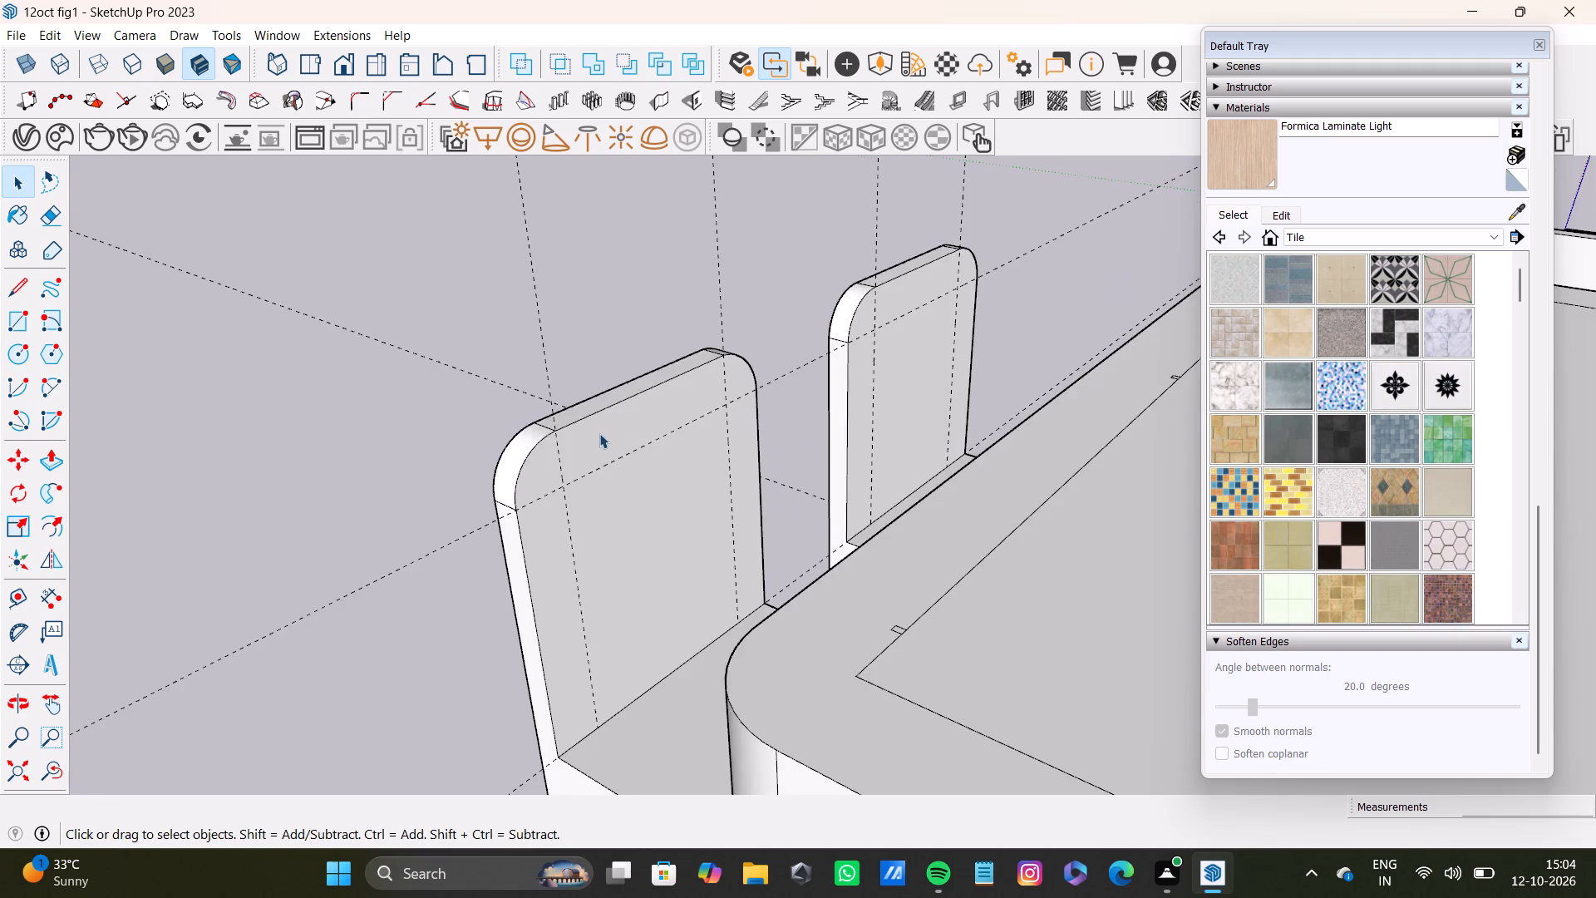
pyautogui.scroll(-3, 599, 433)
pyautogui.moveTo(609, 451); pyautogui.dragTo(778, 338, button='middle')
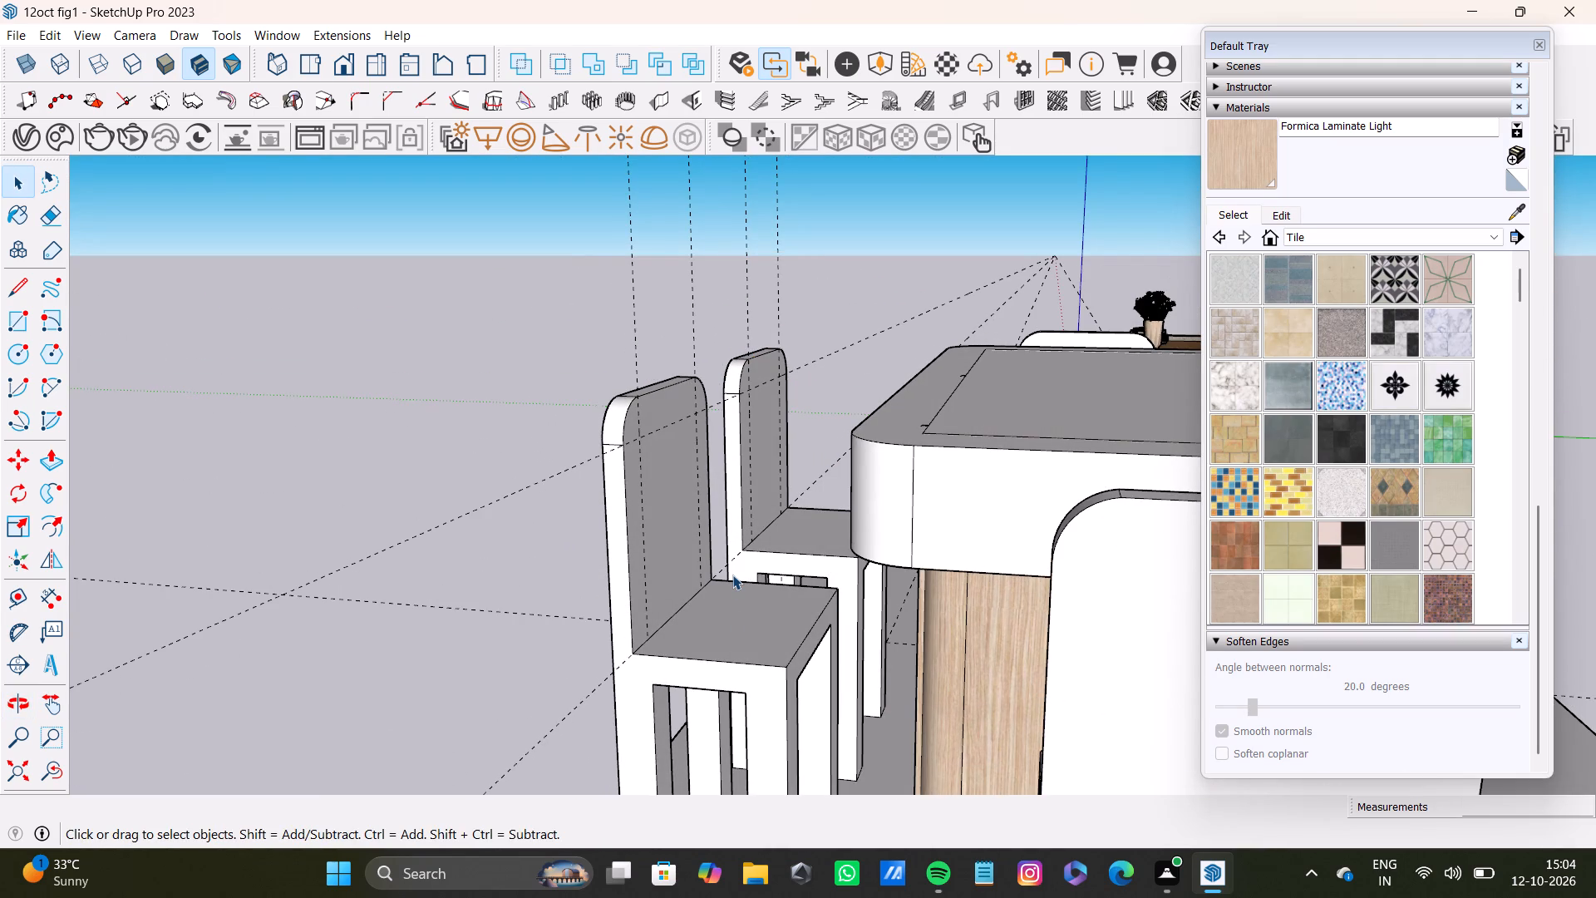
# Delete the three edges of the small stray rectangle outside the tabletop's inset outline, on the two-chair side near the corner.
pyautogui.scroll(7, 953, 409)
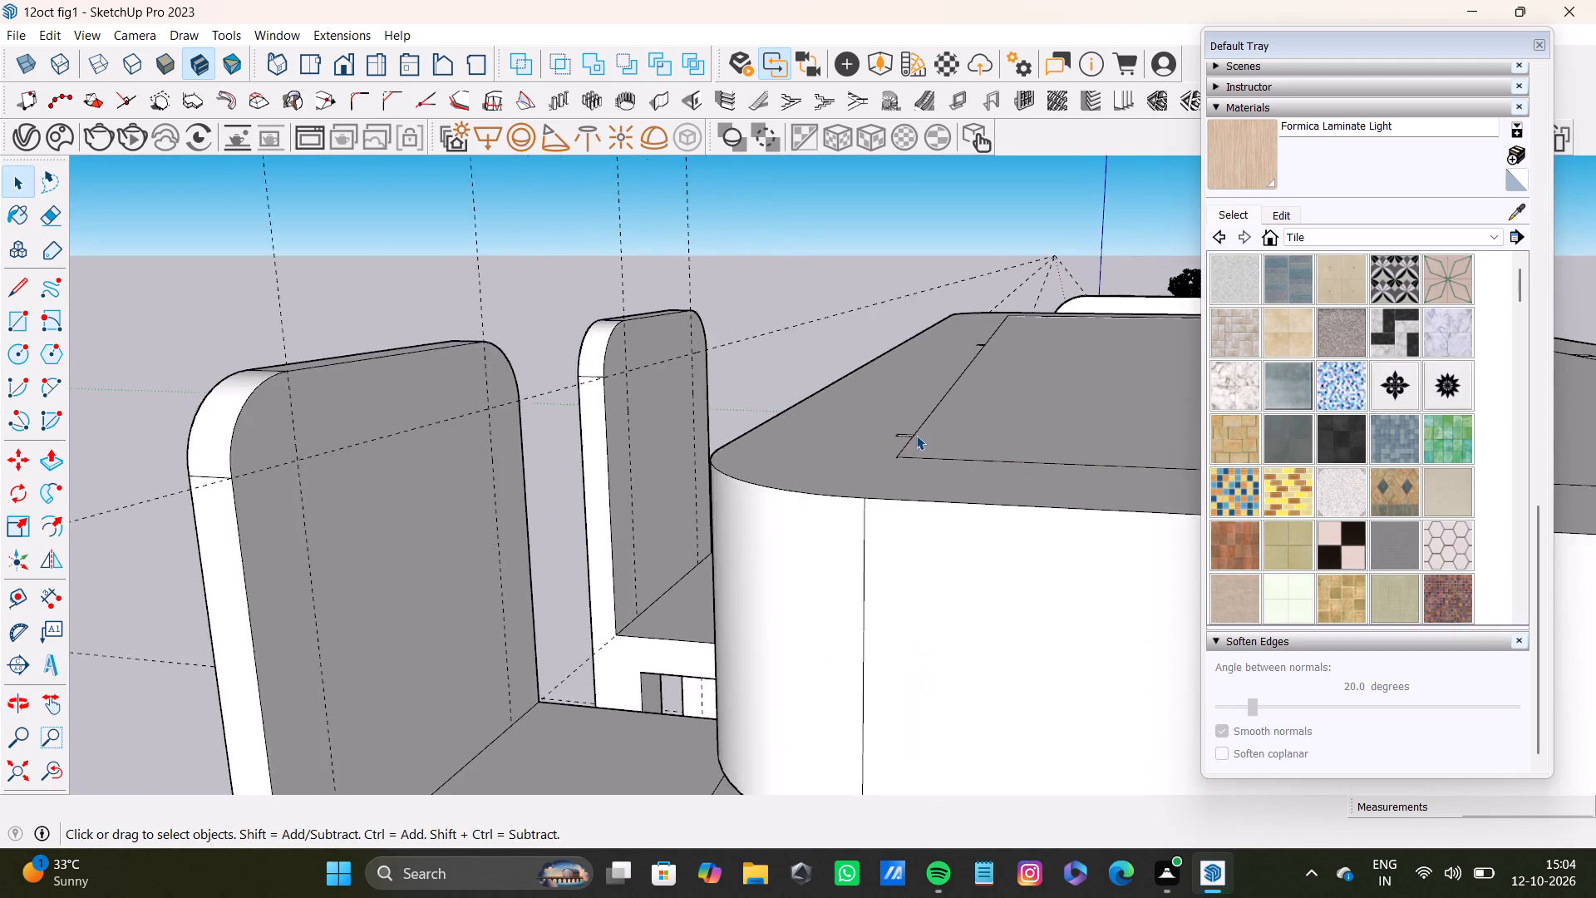
pyautogui.scroll(3, 916, 435)
pyautogui.moveTo(914, 438); pyautogui.dragTo(899, 548, button='middle')
pyautogui.scroll(12, 896, 550)
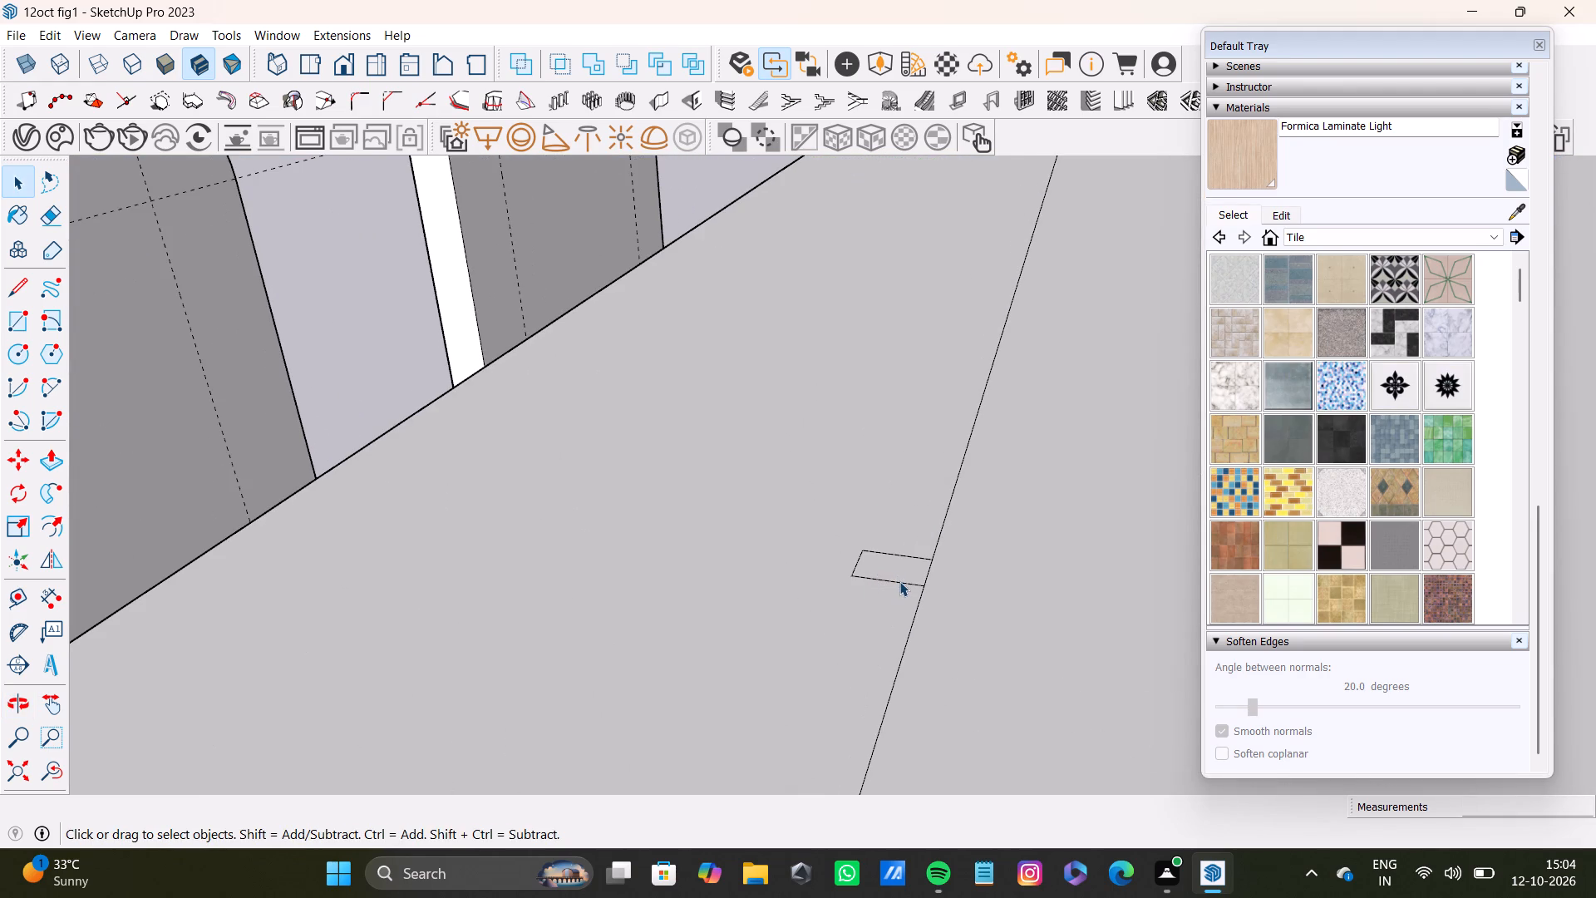
pyautogui.click(899, 581)
pyautogui.press('Delete')
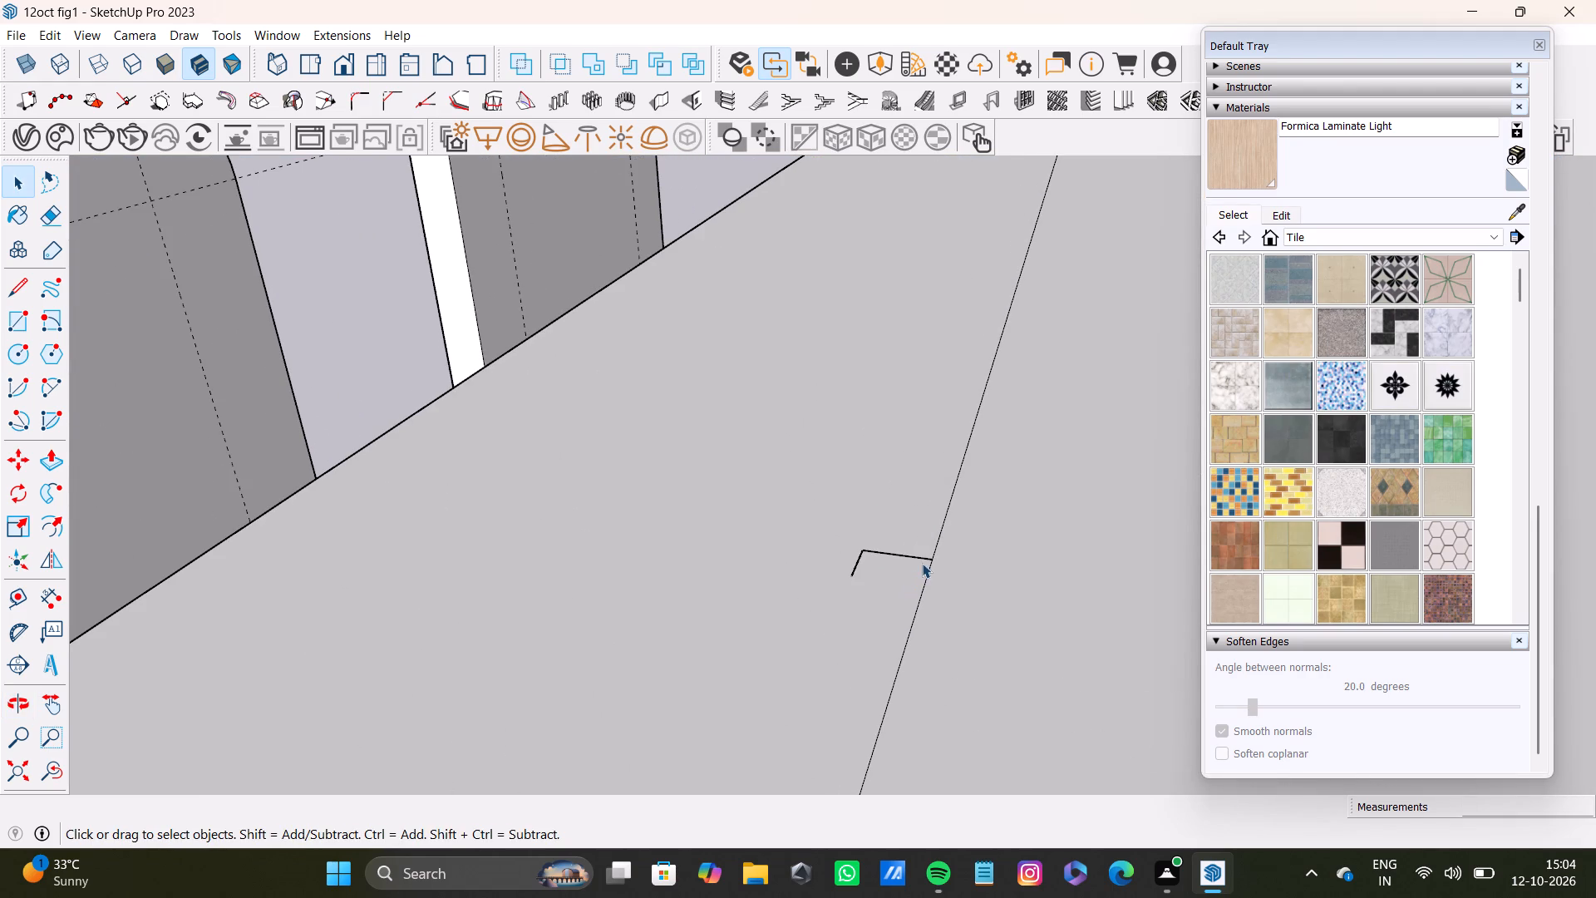
pyautogui.click(917, 556)
pyautogui.press('Delete')
pyautogui.moveTo(825, 528); pyautogui.dragTo(885, 589)
pyautogui.press('Delete')
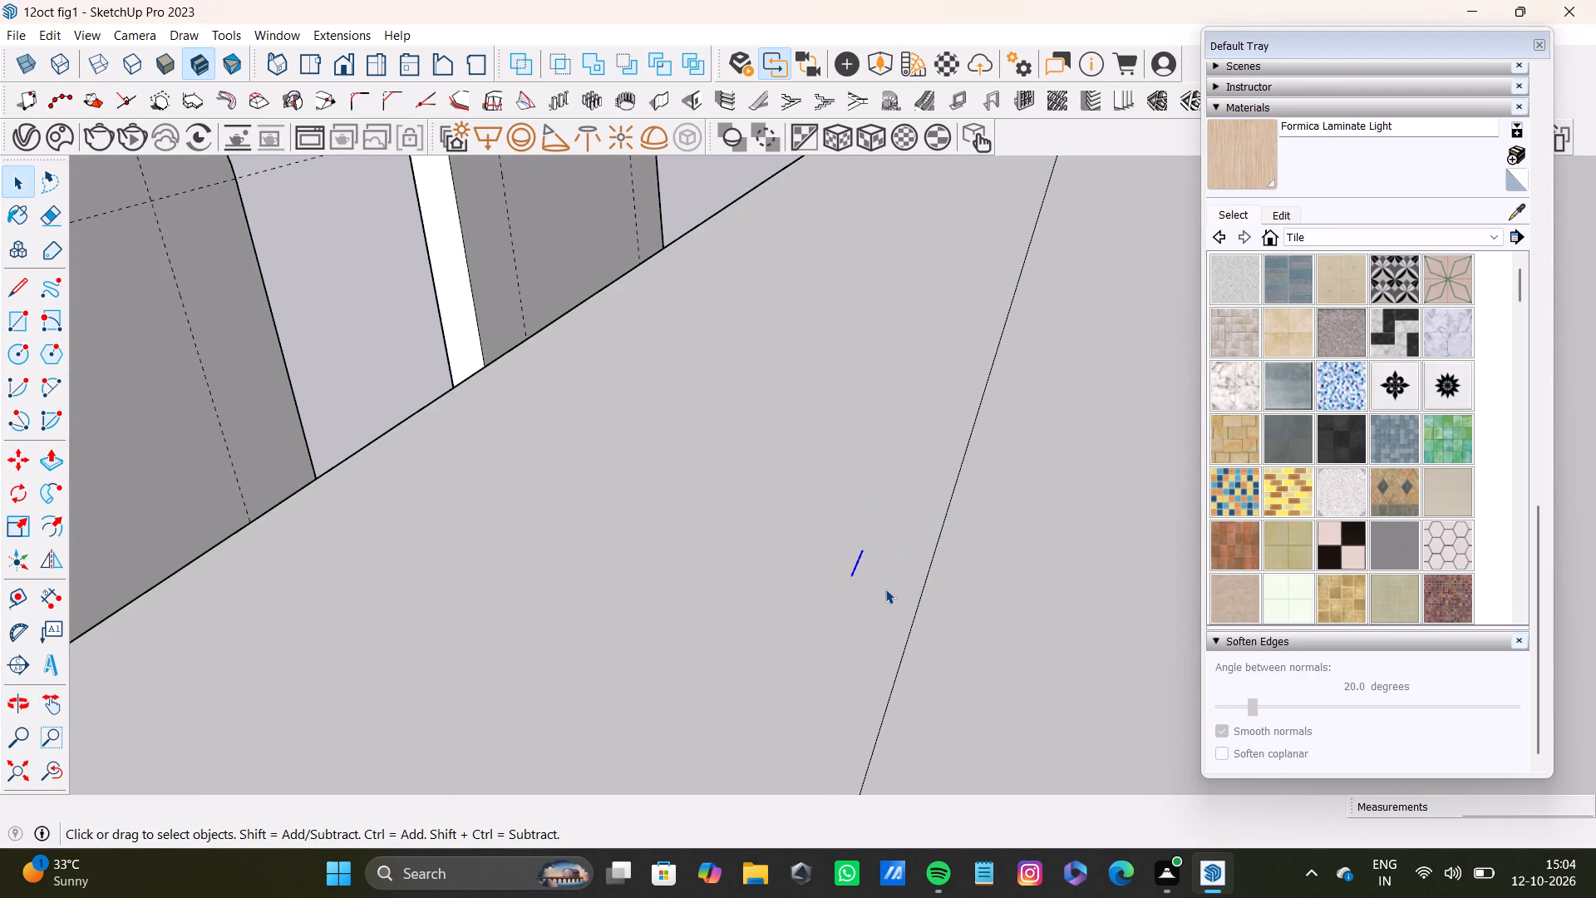
# Delete the second small stray rectangle farther along the same long side of the tabletop's inset outline, including its shared outline segment.
pyautogui.scroll(-15, 663, 550)
pyautogui.scroll(2, 918, 253)
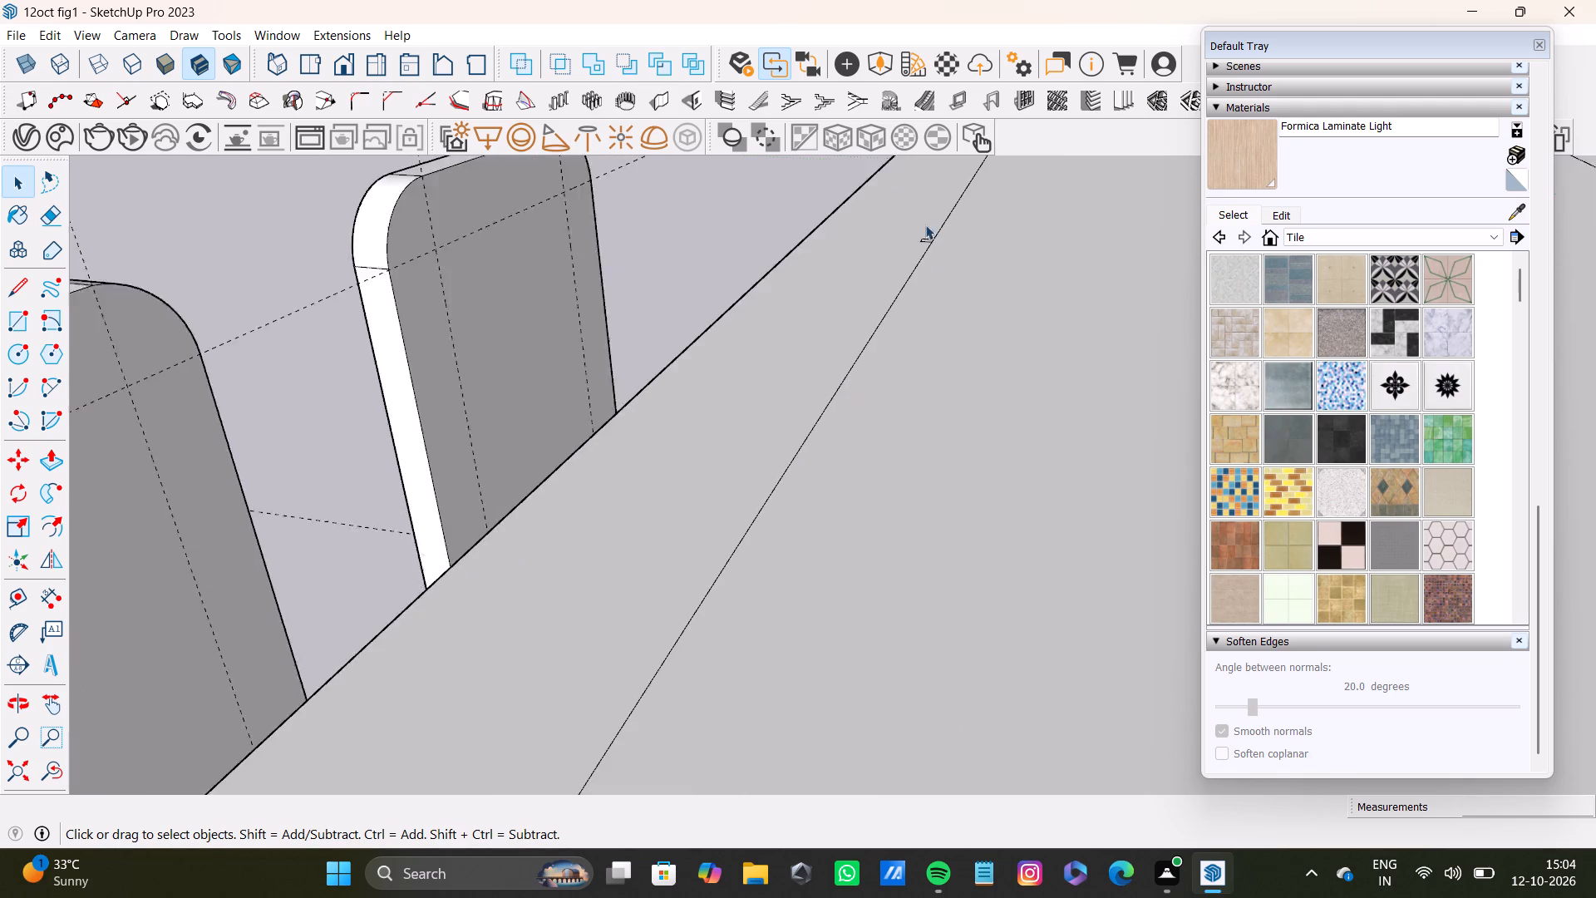
pyautogui.scroll(15, 925, 224)
pyautogui.moveTo(818, 259); pyautogui.dragTo(965, 362)
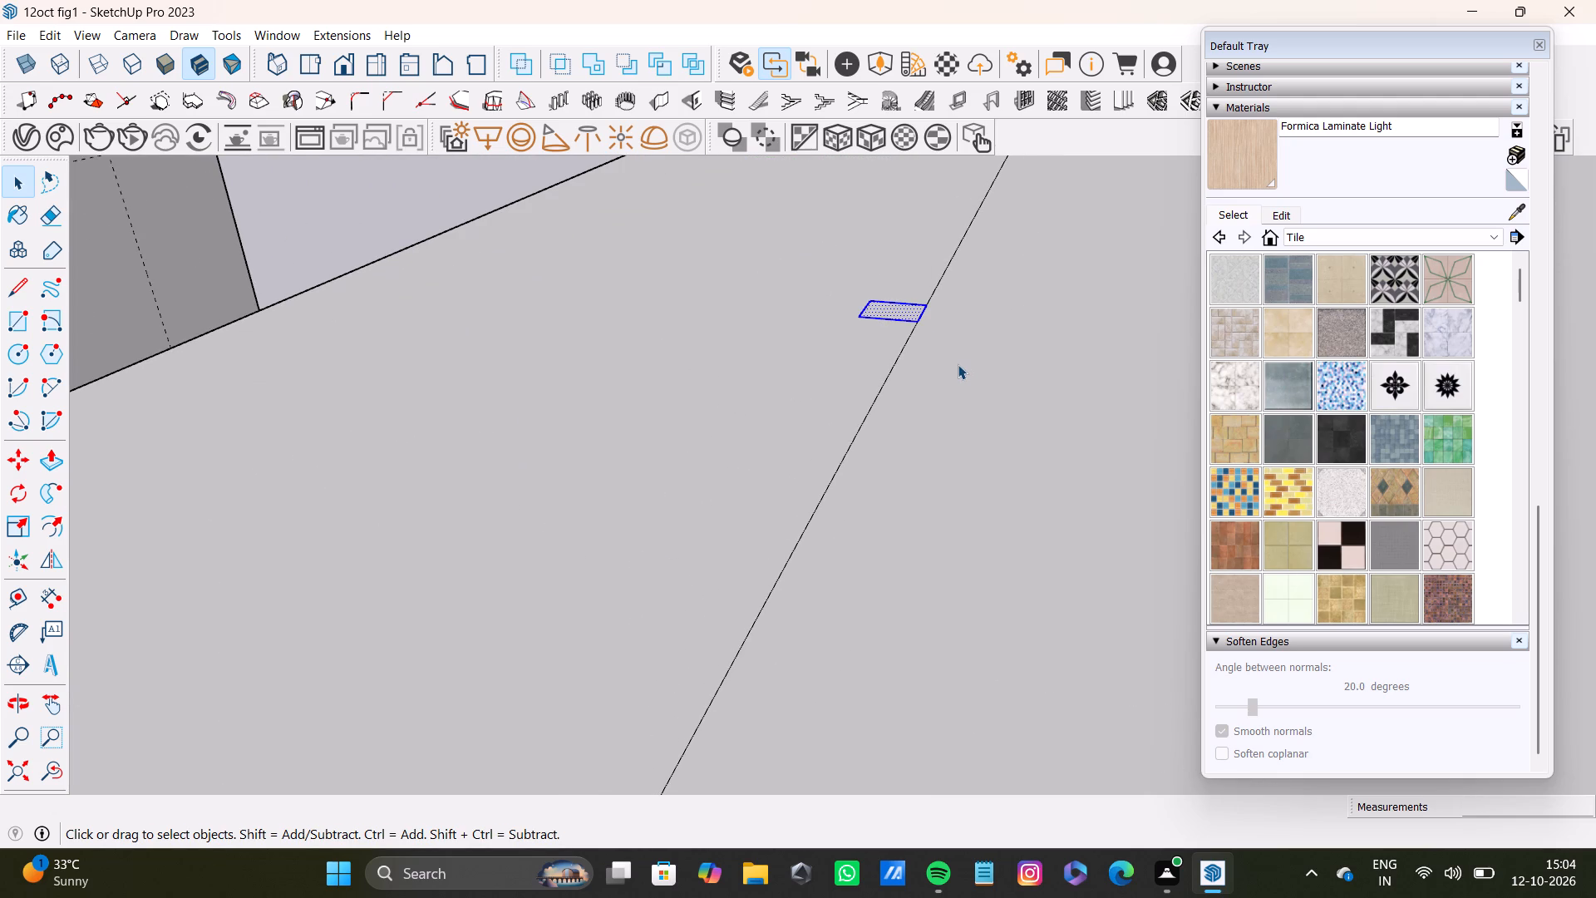
pyautogui.press('Delete')
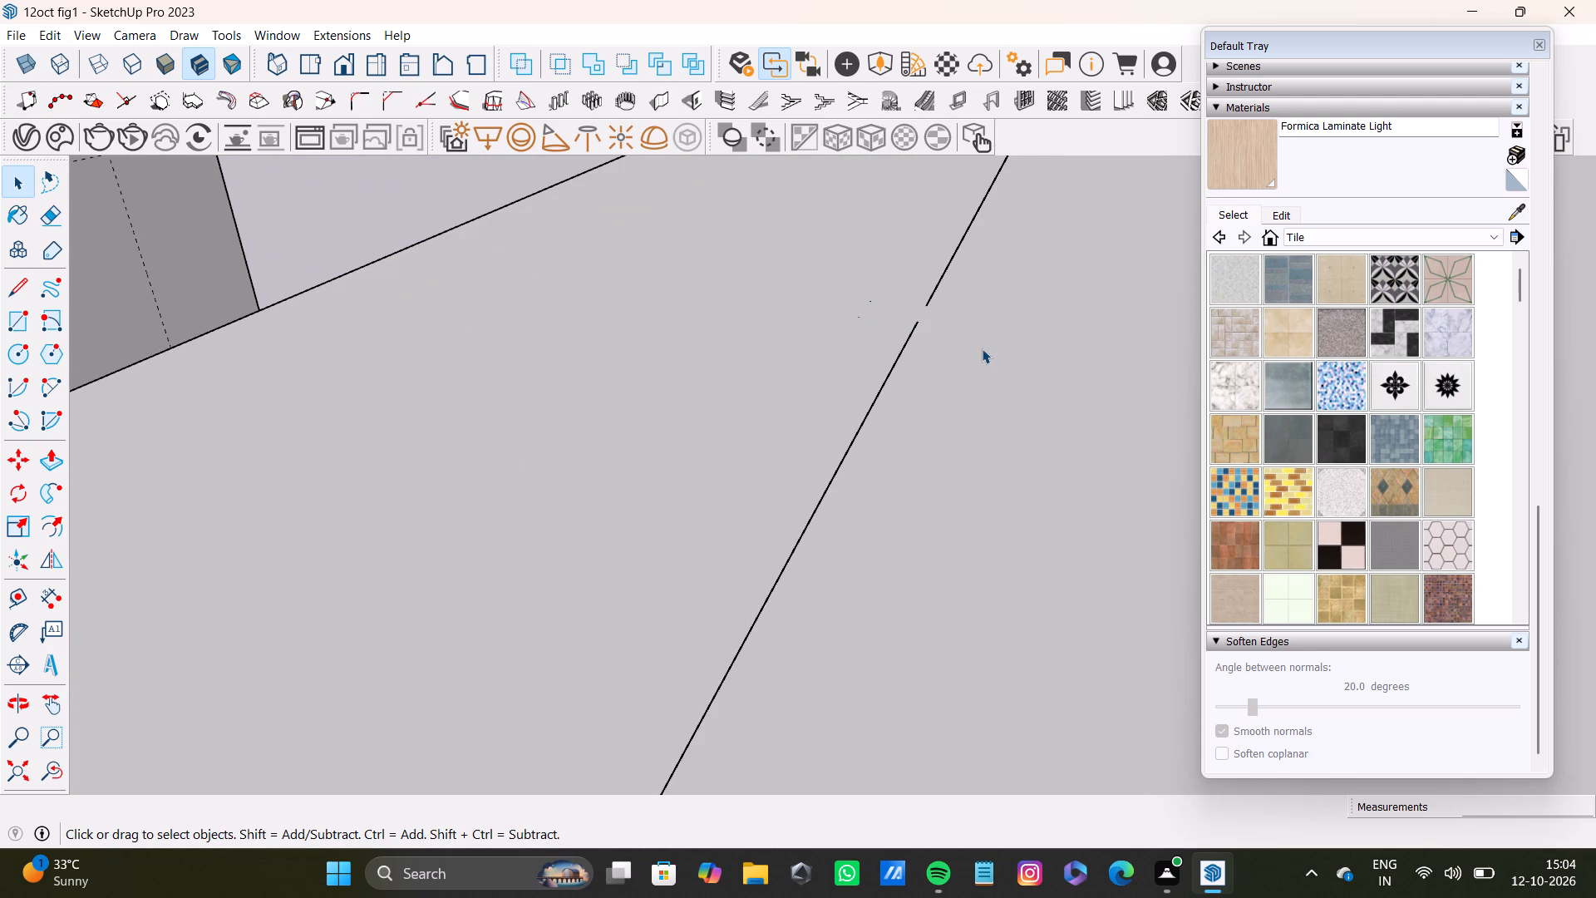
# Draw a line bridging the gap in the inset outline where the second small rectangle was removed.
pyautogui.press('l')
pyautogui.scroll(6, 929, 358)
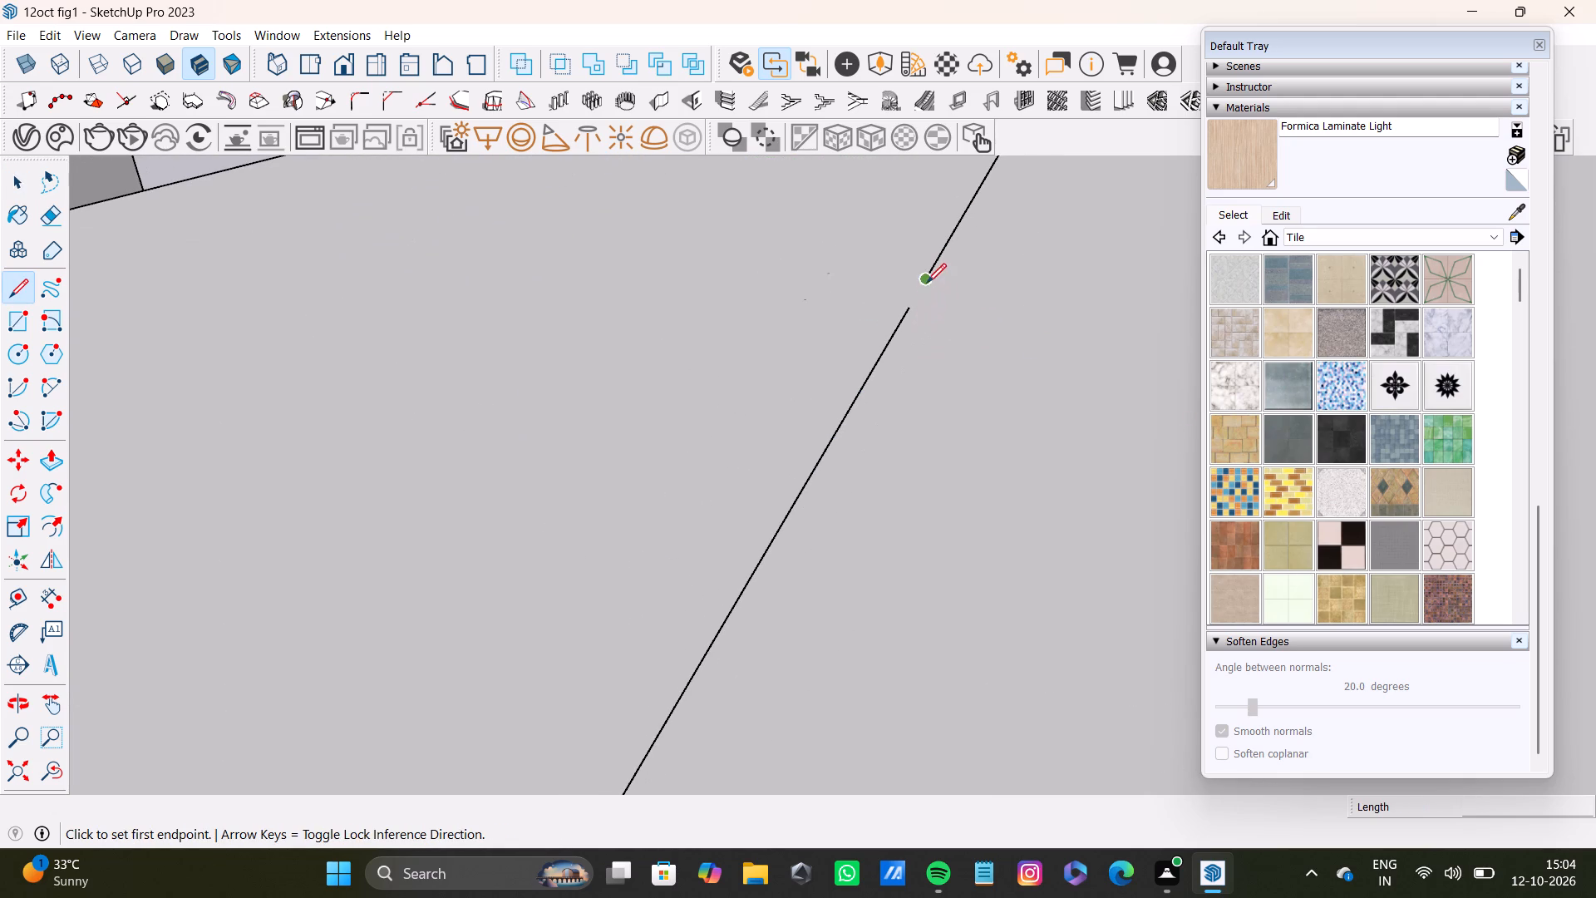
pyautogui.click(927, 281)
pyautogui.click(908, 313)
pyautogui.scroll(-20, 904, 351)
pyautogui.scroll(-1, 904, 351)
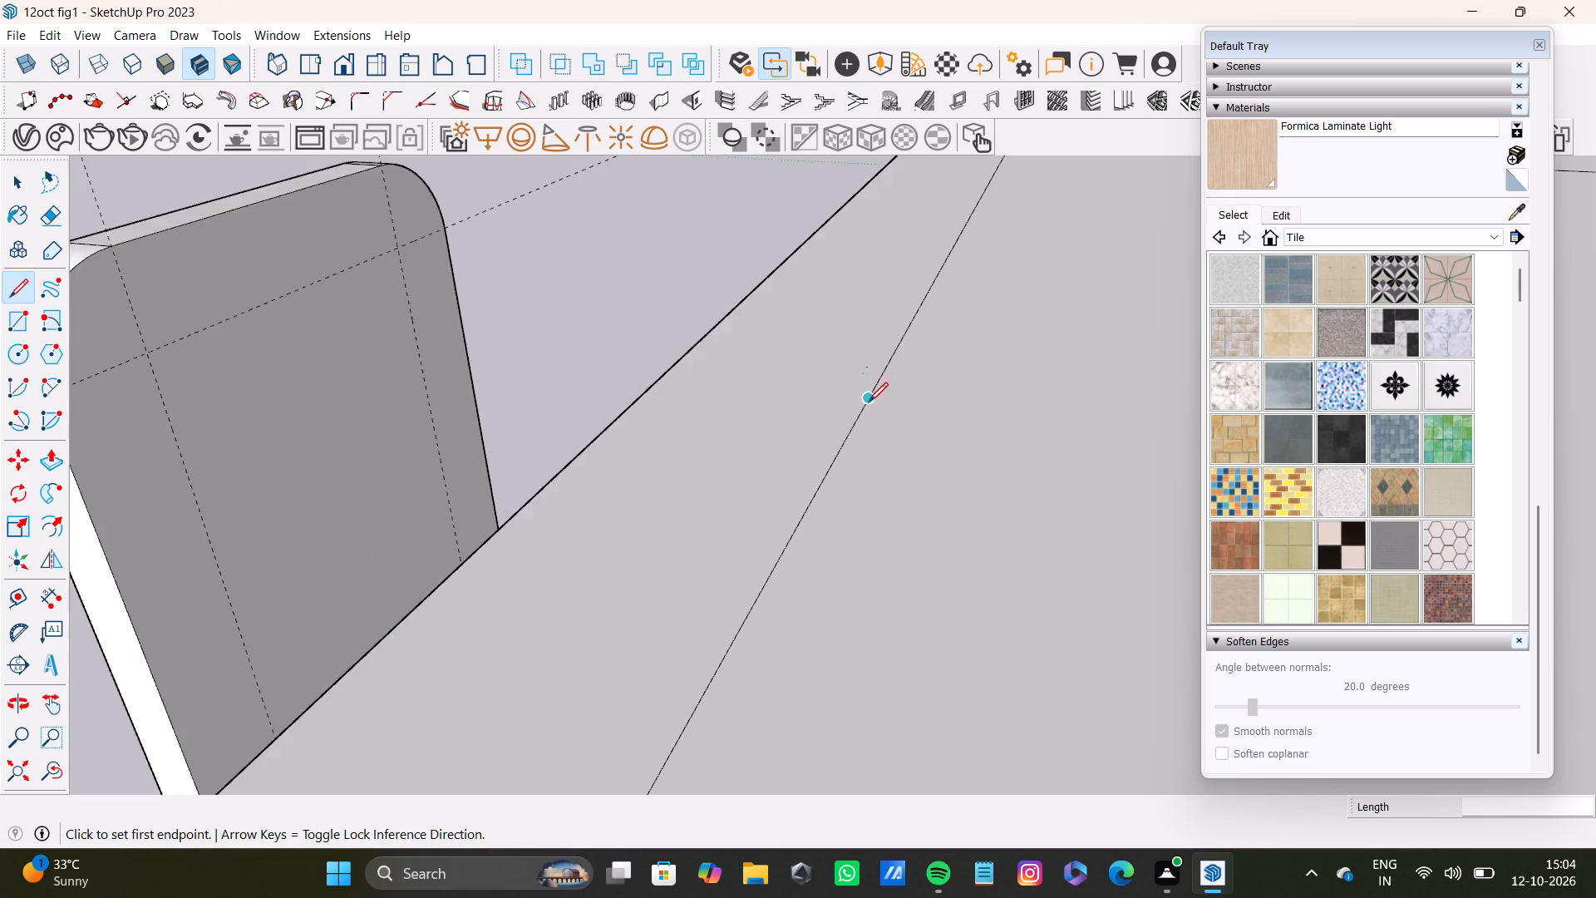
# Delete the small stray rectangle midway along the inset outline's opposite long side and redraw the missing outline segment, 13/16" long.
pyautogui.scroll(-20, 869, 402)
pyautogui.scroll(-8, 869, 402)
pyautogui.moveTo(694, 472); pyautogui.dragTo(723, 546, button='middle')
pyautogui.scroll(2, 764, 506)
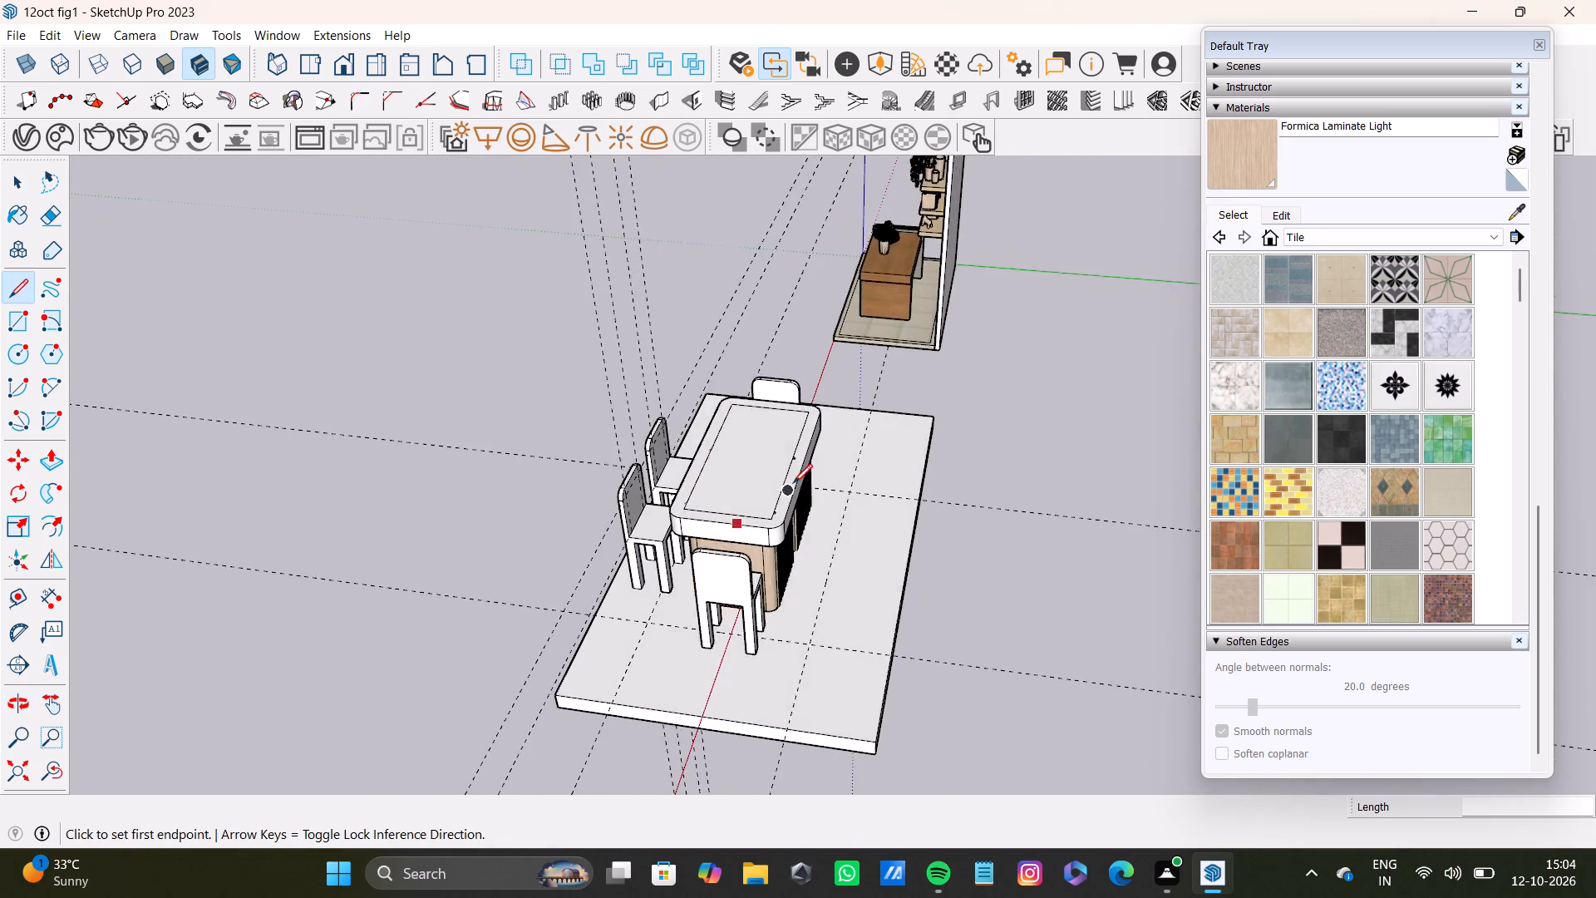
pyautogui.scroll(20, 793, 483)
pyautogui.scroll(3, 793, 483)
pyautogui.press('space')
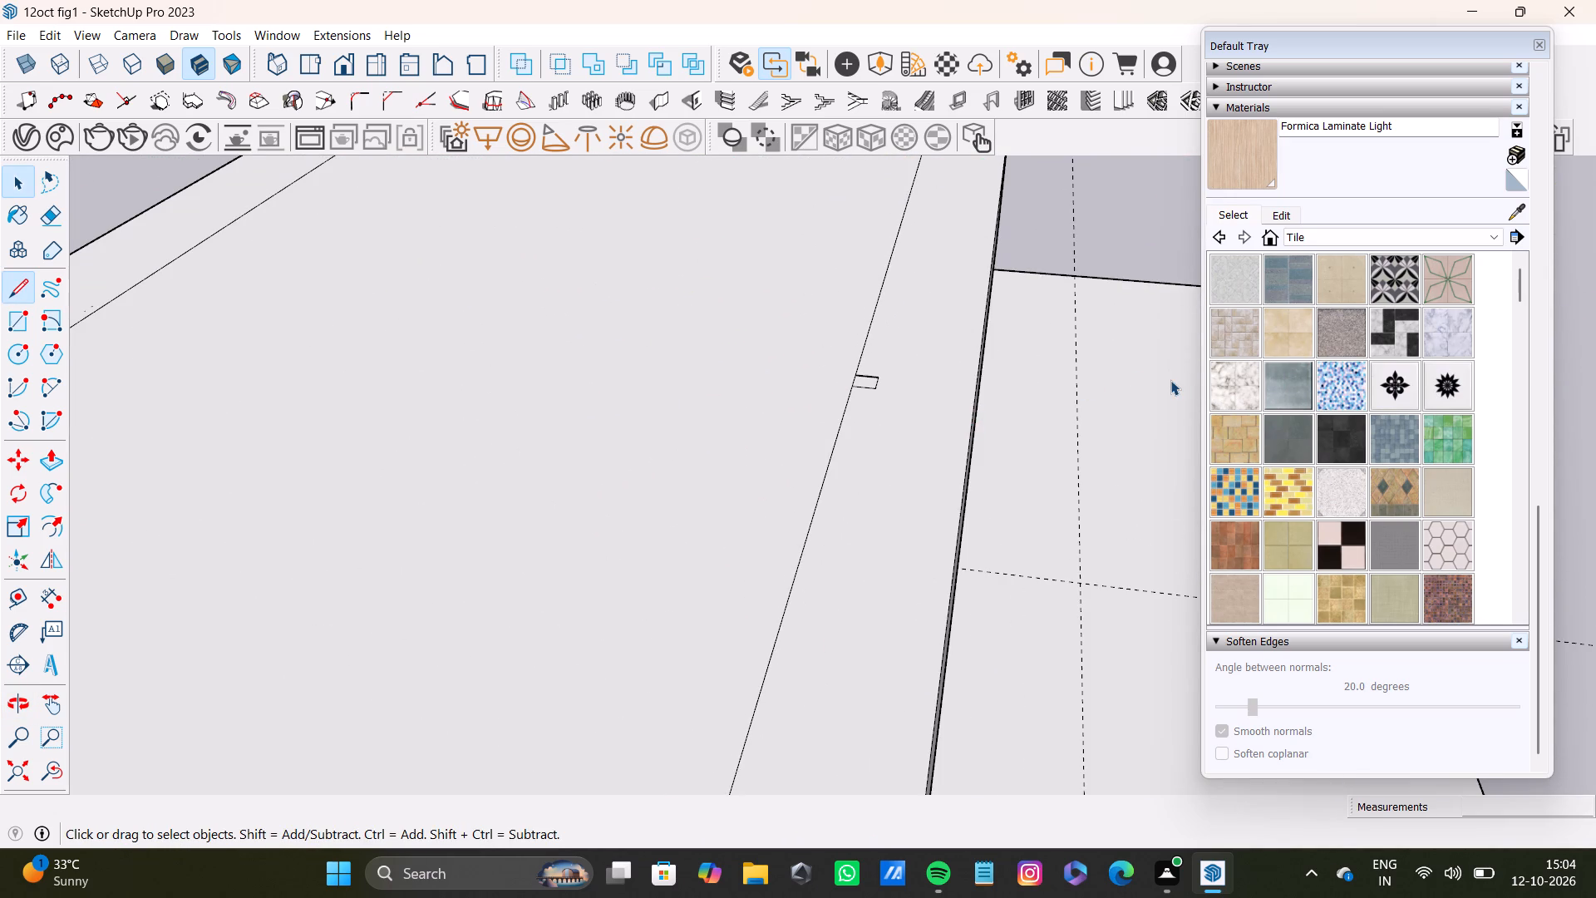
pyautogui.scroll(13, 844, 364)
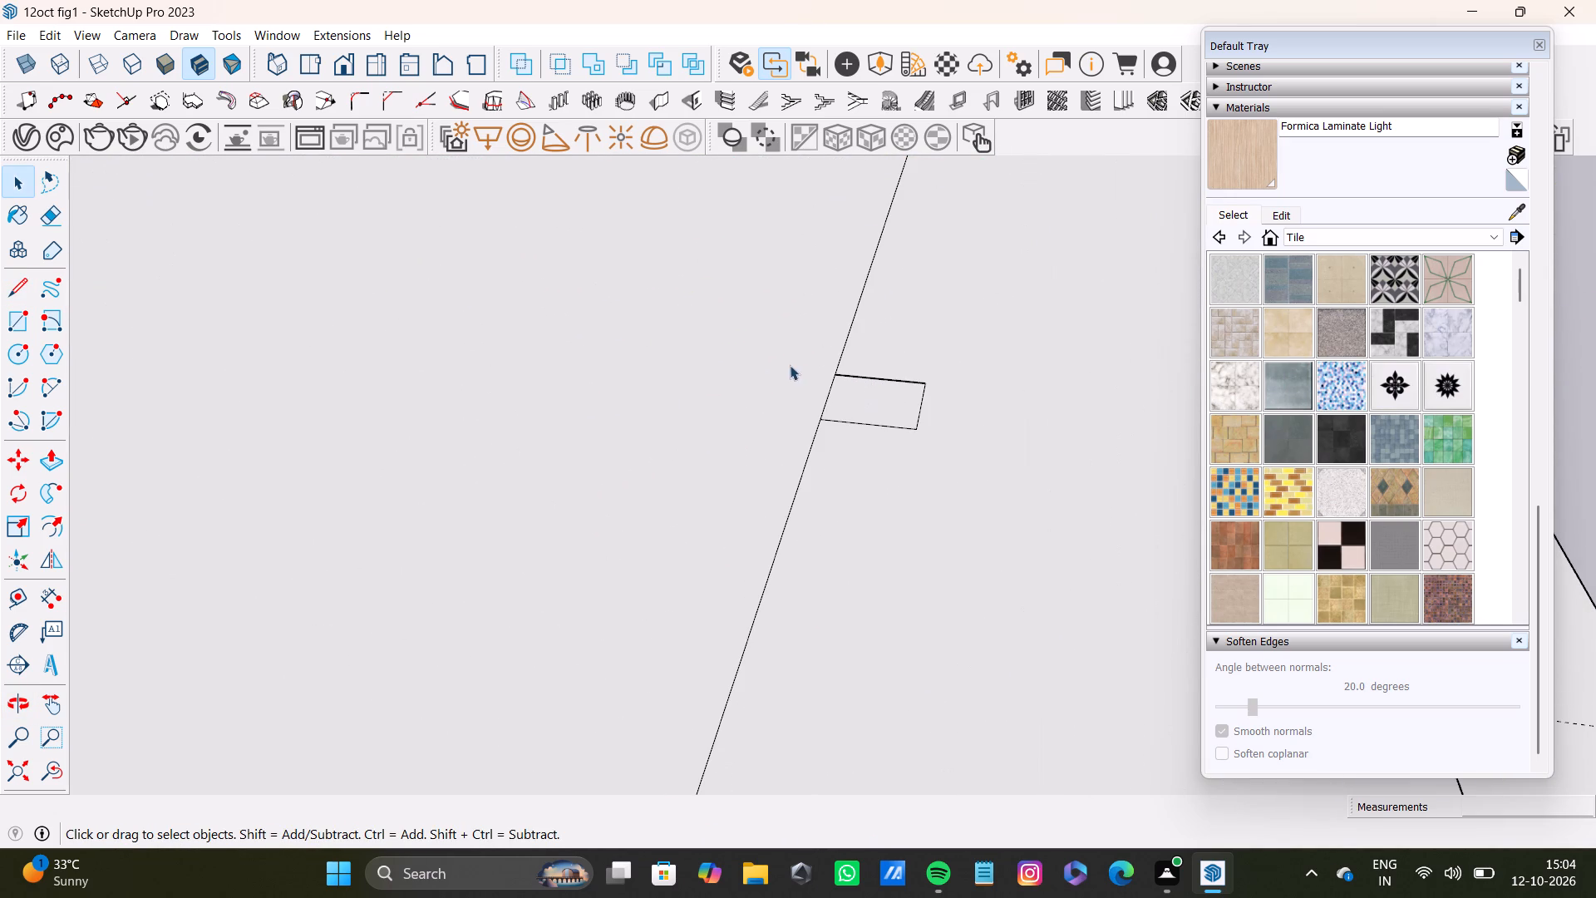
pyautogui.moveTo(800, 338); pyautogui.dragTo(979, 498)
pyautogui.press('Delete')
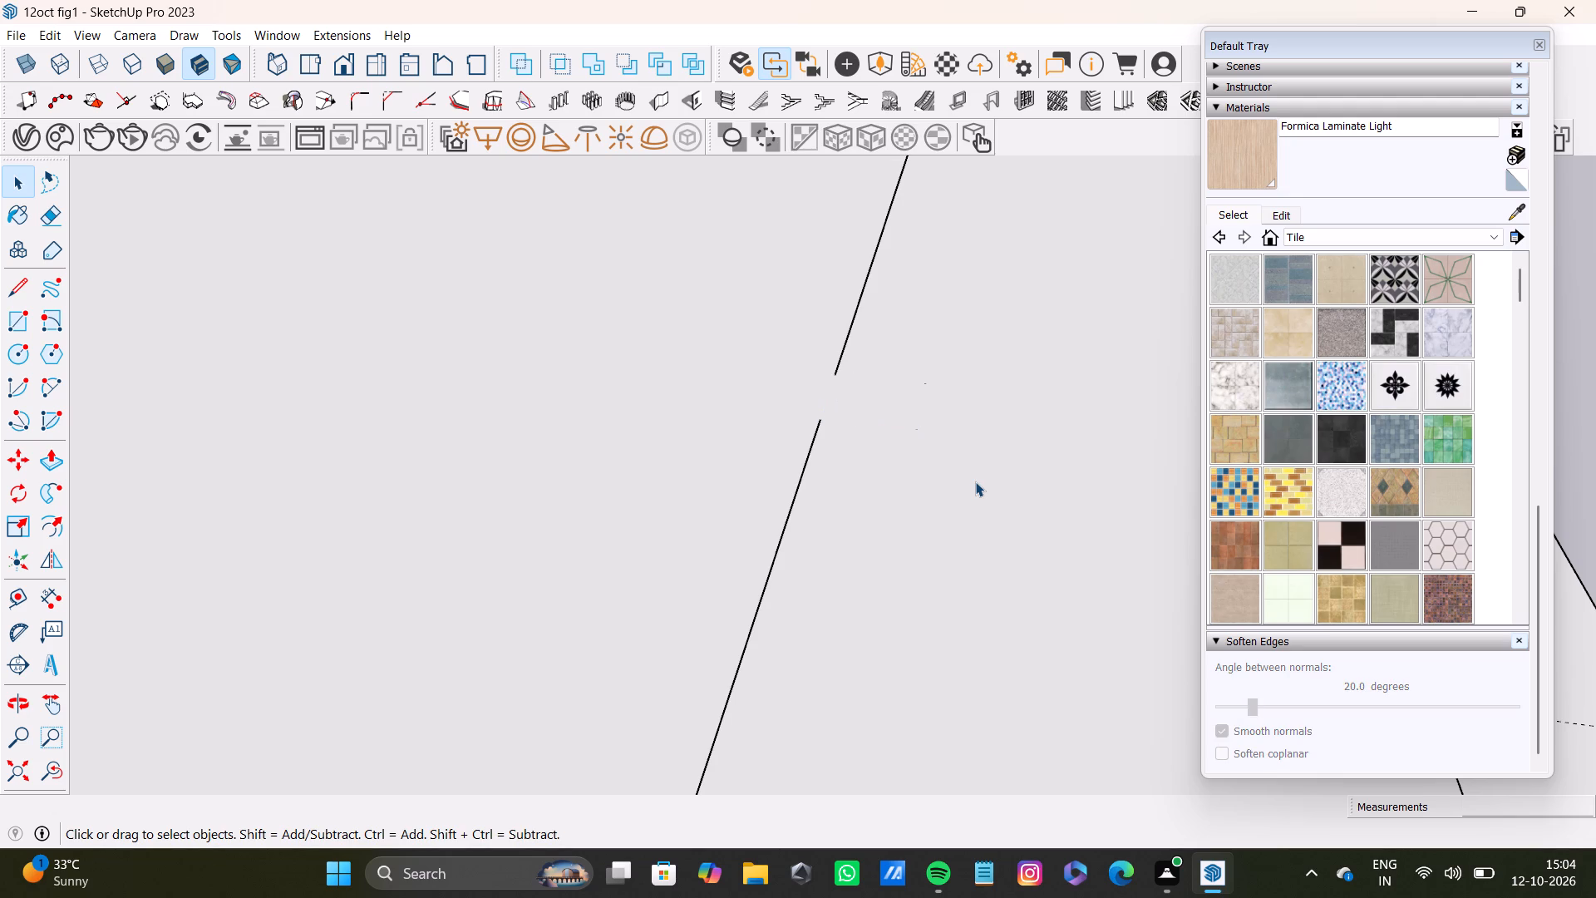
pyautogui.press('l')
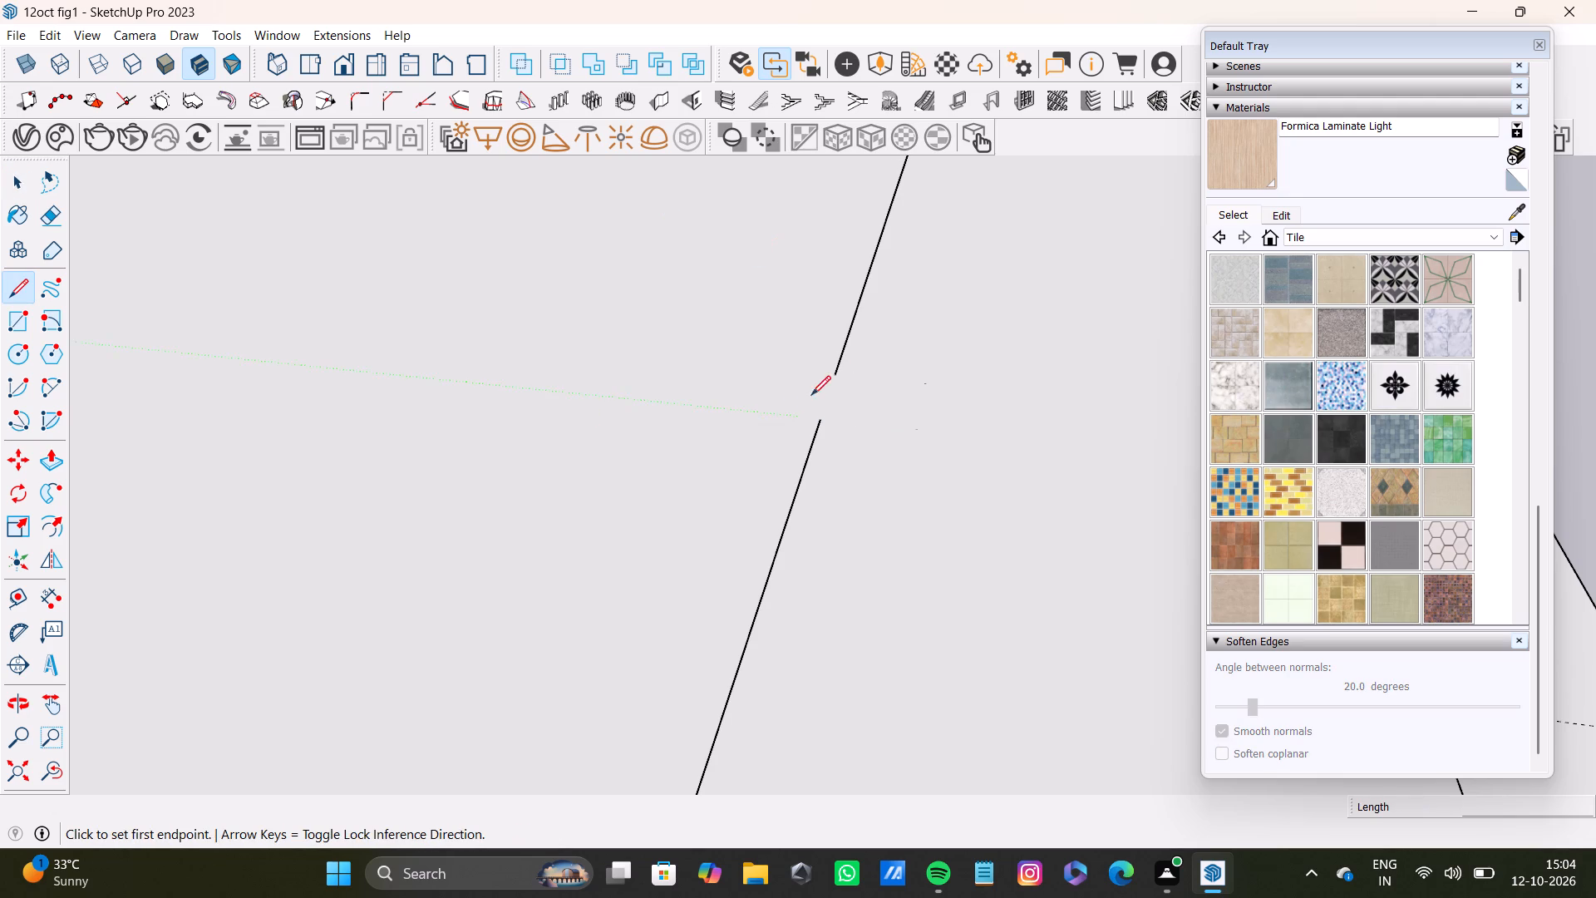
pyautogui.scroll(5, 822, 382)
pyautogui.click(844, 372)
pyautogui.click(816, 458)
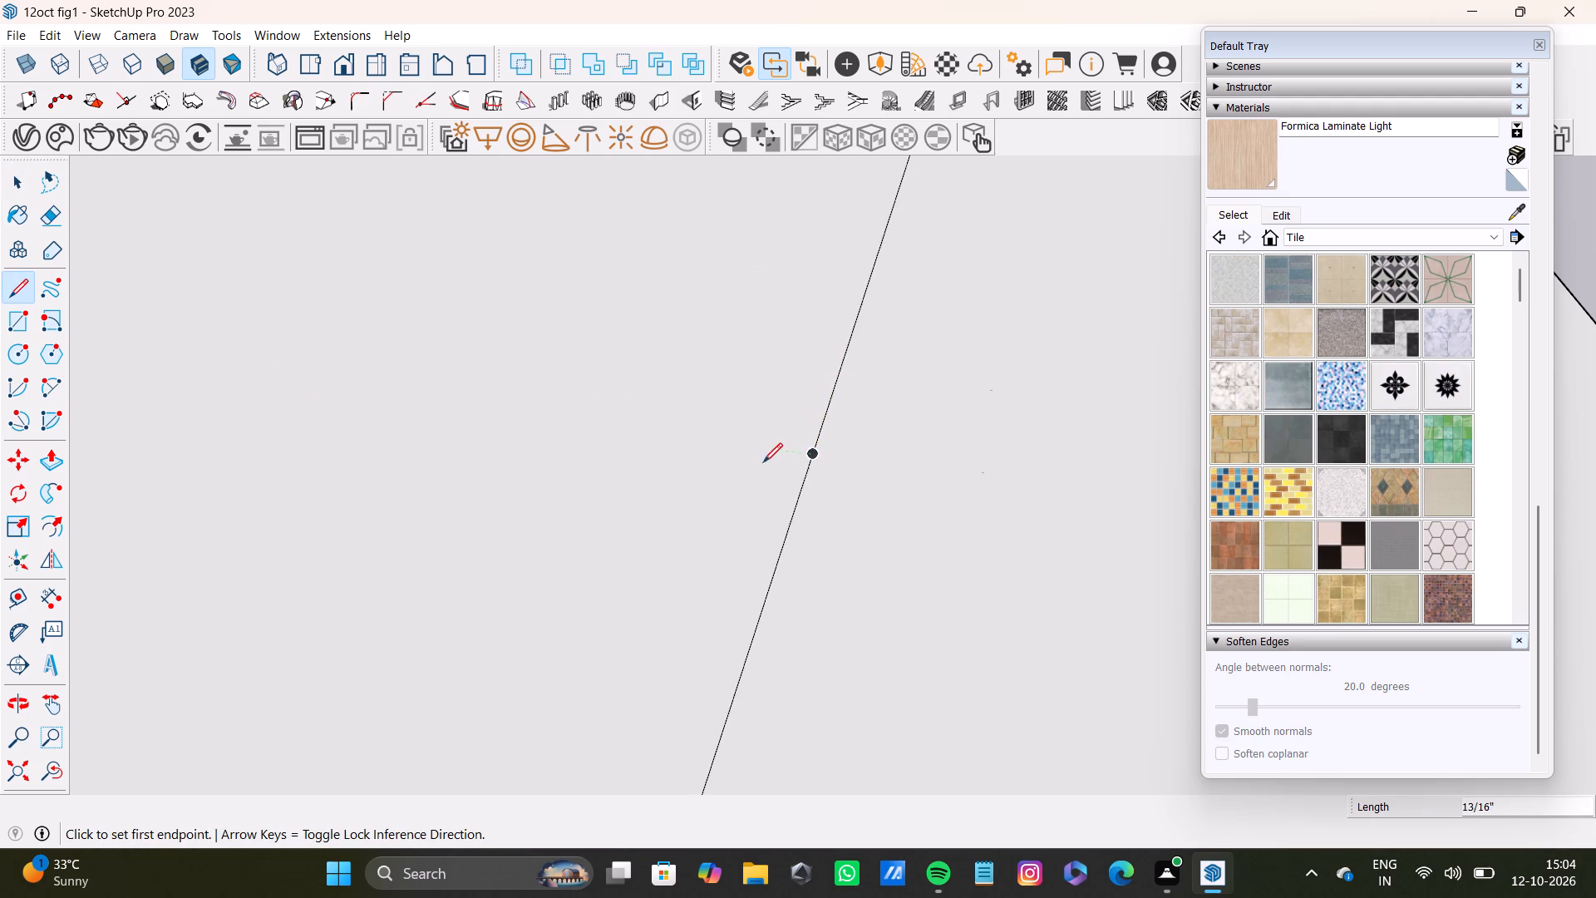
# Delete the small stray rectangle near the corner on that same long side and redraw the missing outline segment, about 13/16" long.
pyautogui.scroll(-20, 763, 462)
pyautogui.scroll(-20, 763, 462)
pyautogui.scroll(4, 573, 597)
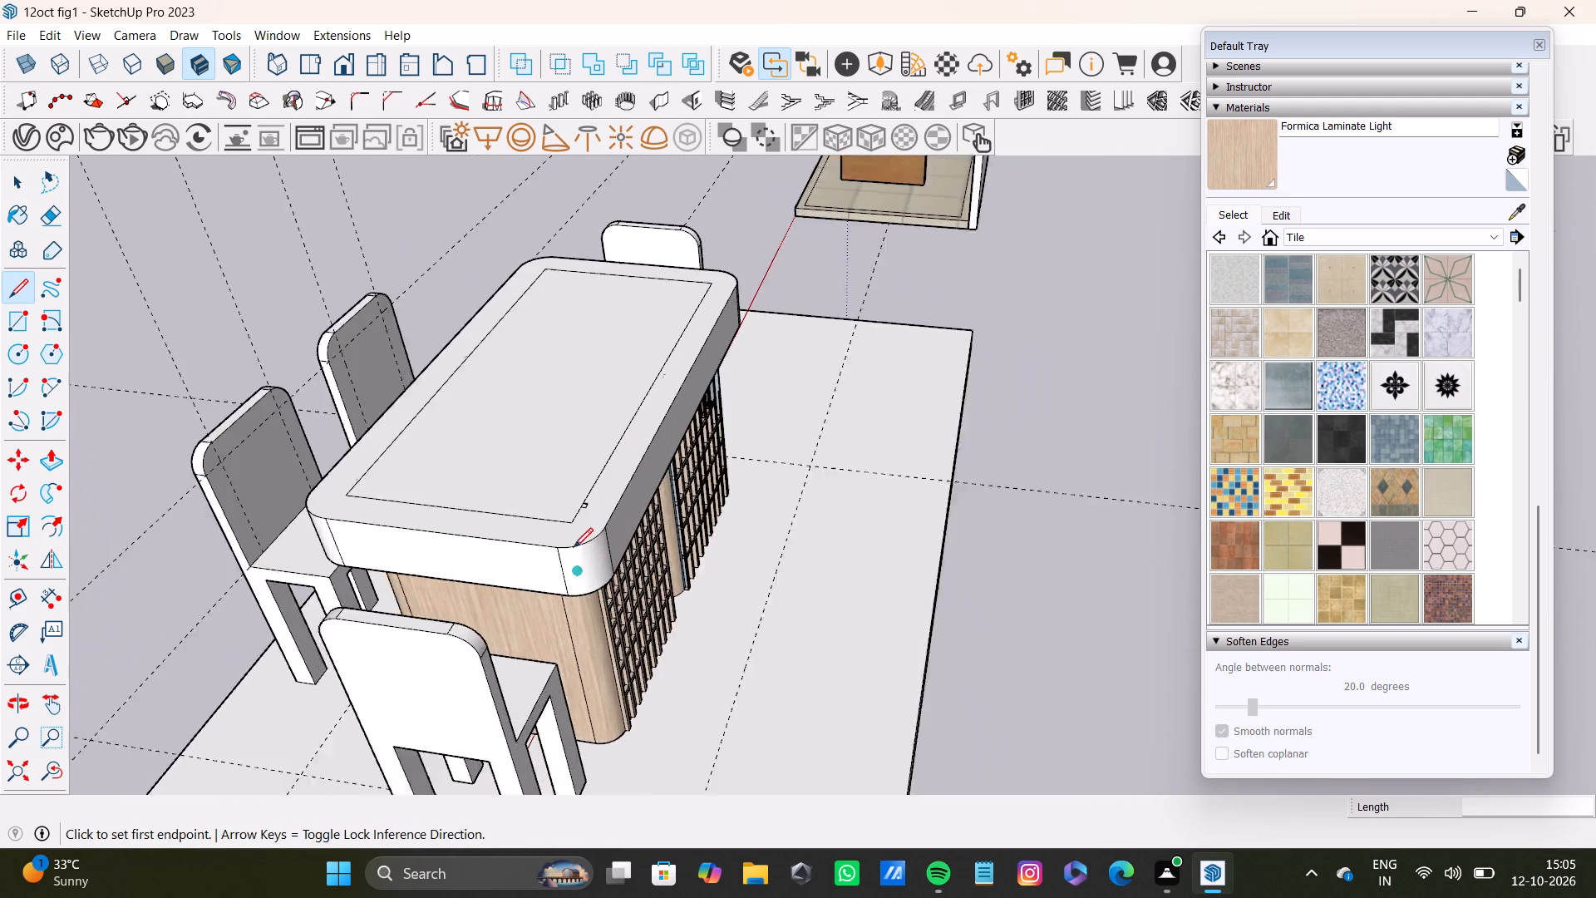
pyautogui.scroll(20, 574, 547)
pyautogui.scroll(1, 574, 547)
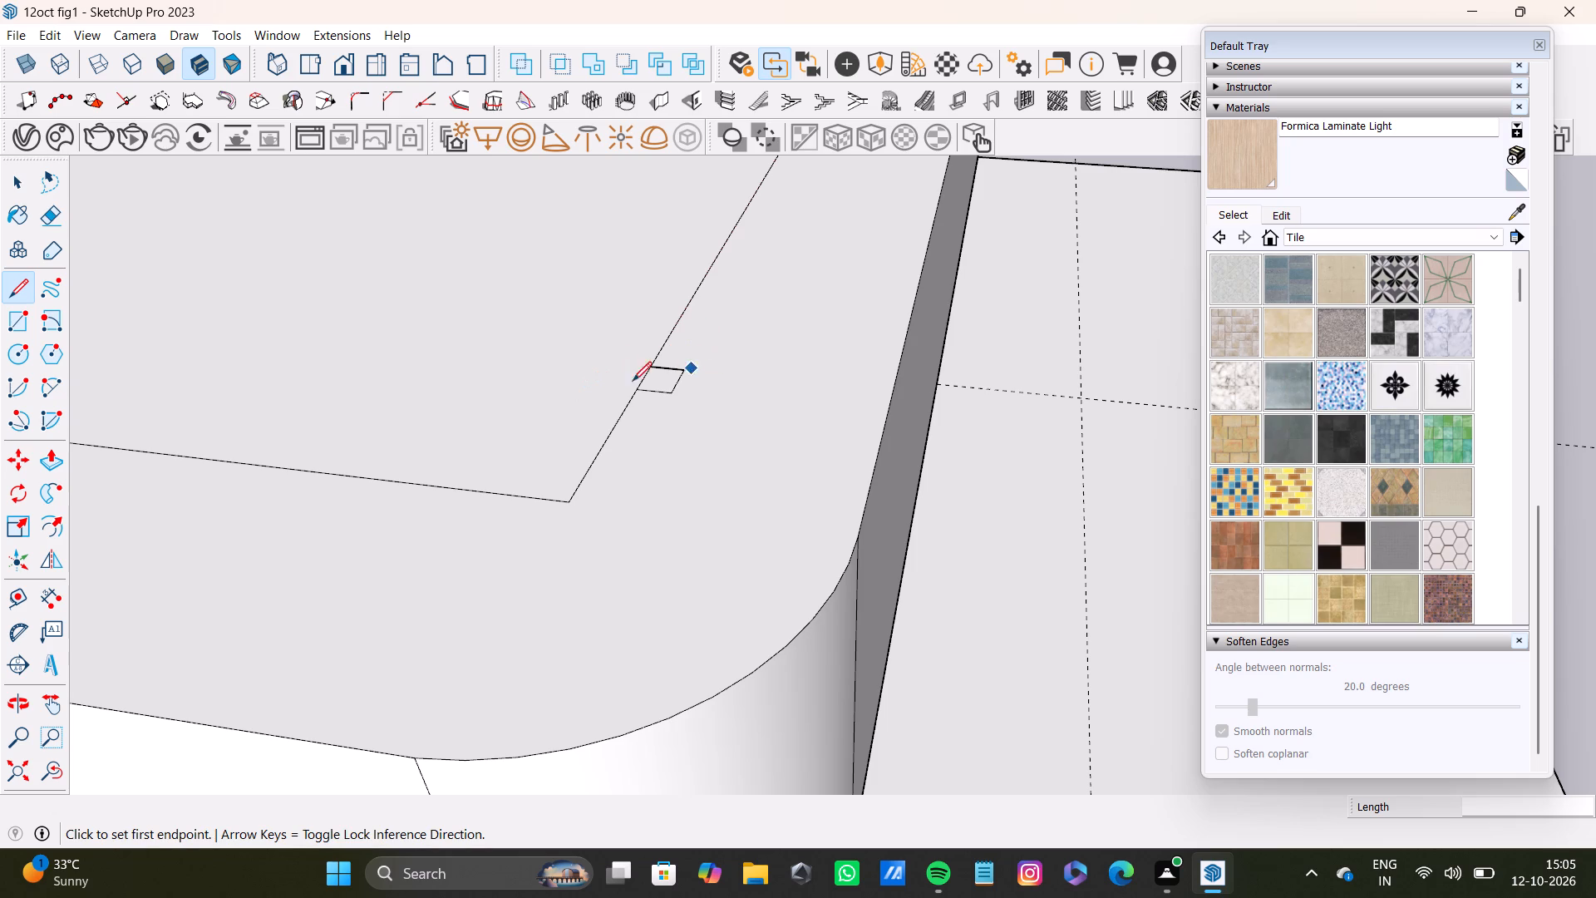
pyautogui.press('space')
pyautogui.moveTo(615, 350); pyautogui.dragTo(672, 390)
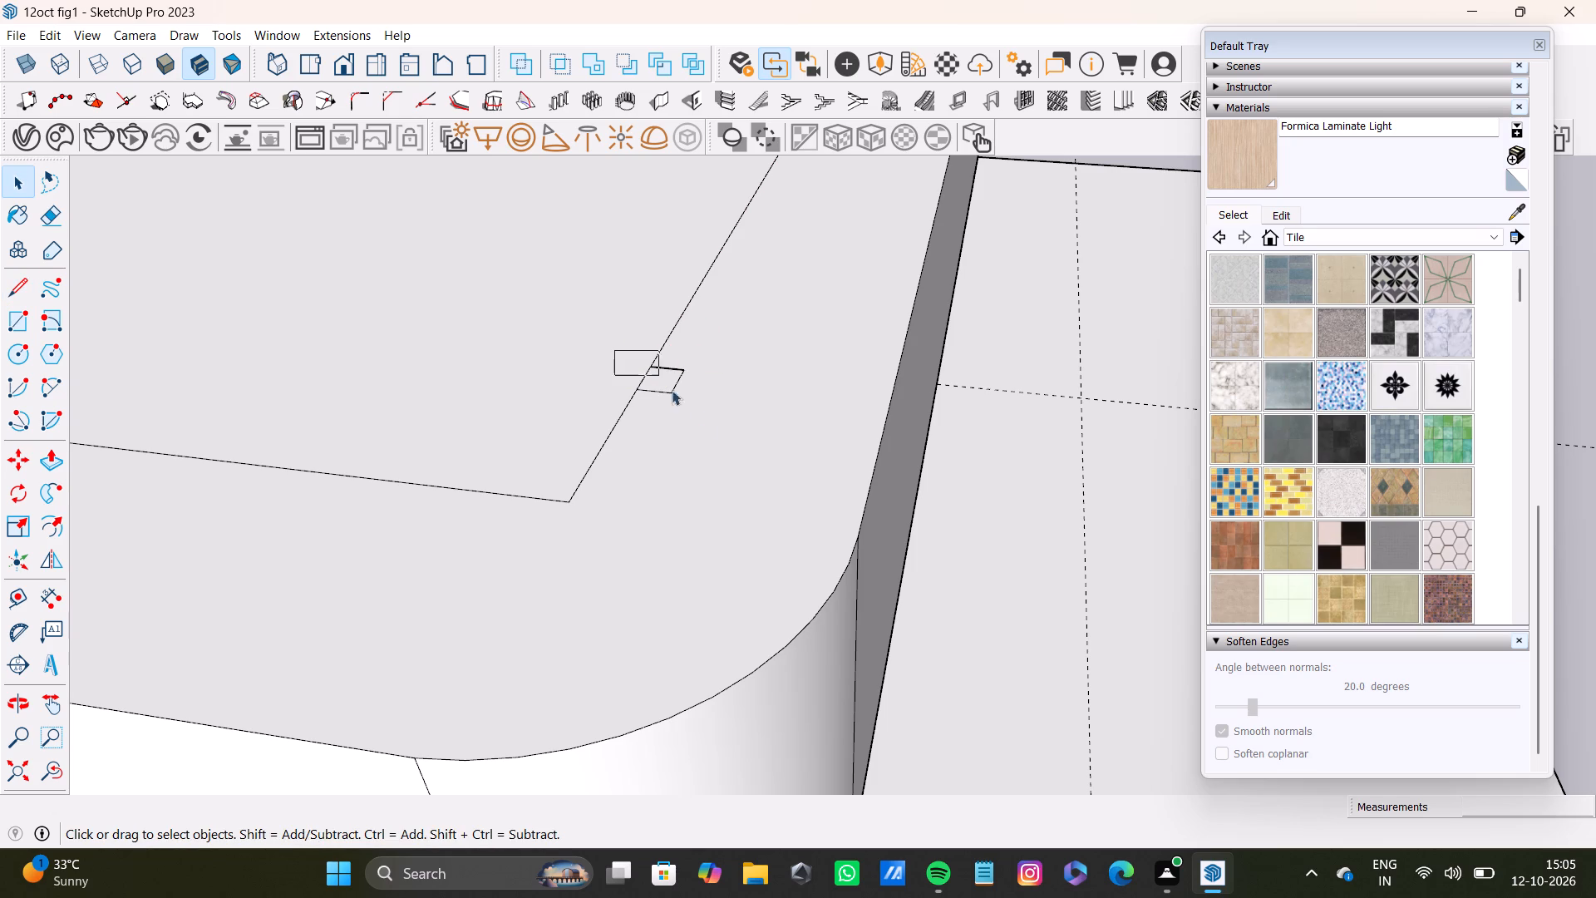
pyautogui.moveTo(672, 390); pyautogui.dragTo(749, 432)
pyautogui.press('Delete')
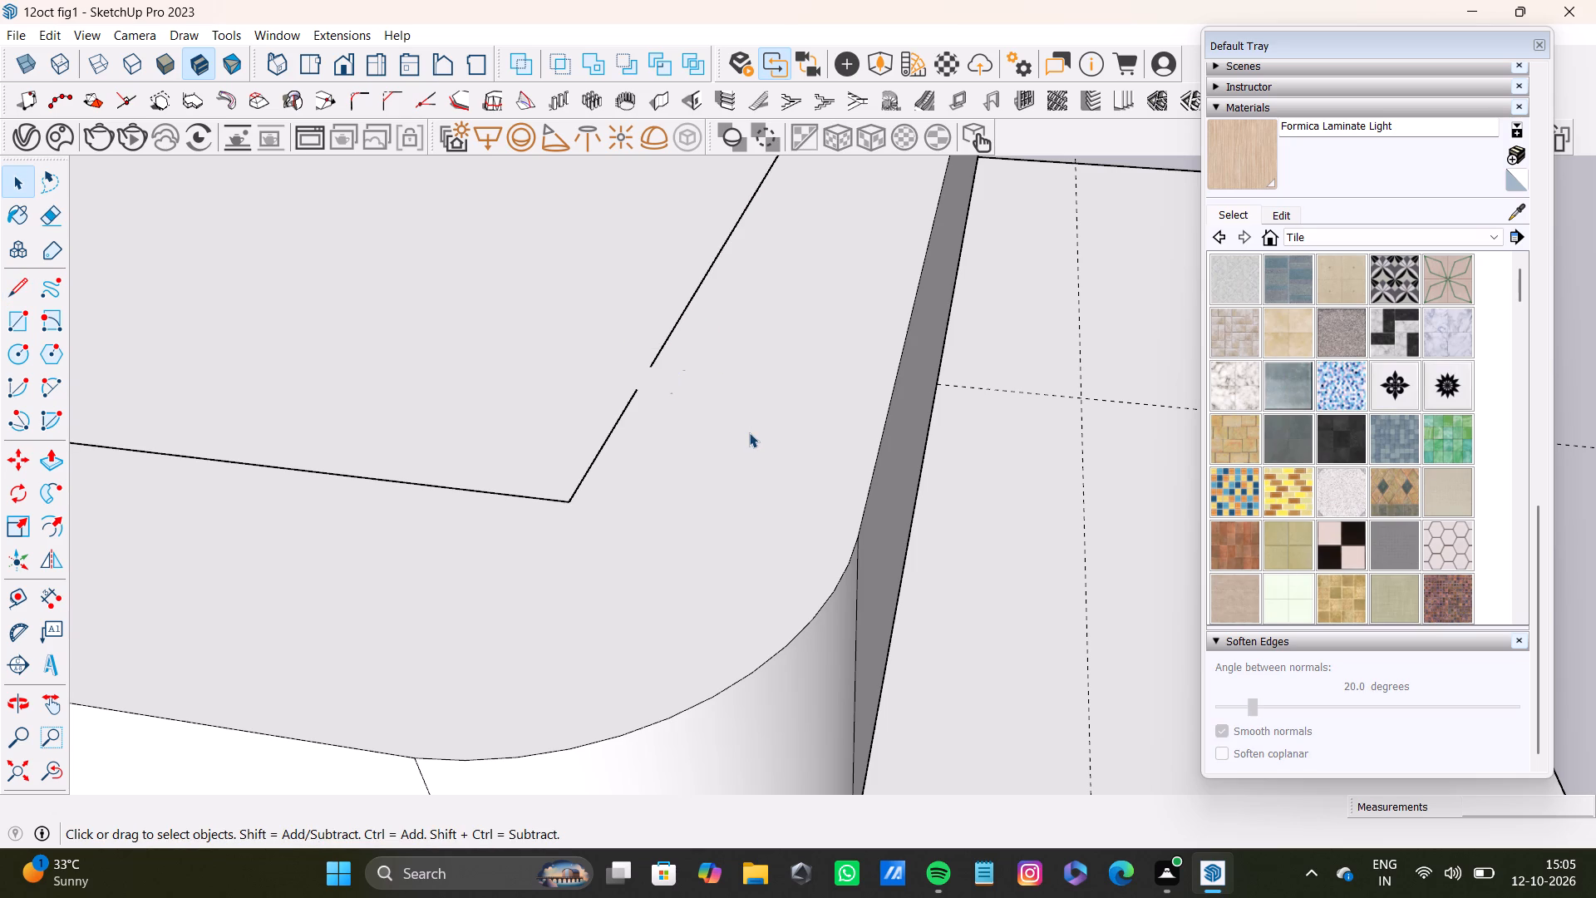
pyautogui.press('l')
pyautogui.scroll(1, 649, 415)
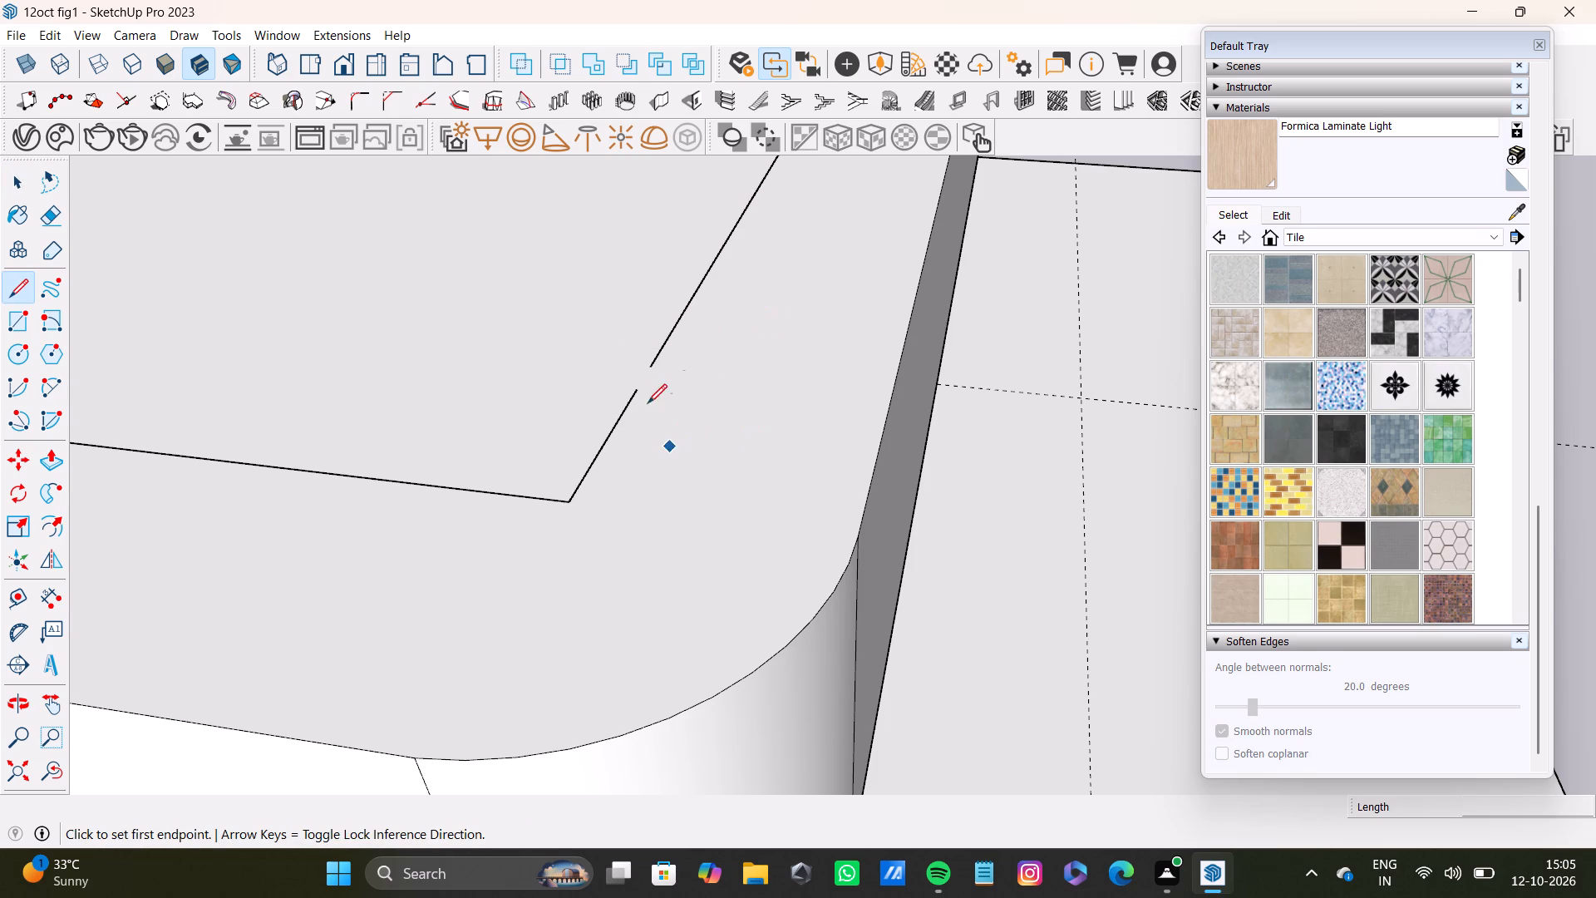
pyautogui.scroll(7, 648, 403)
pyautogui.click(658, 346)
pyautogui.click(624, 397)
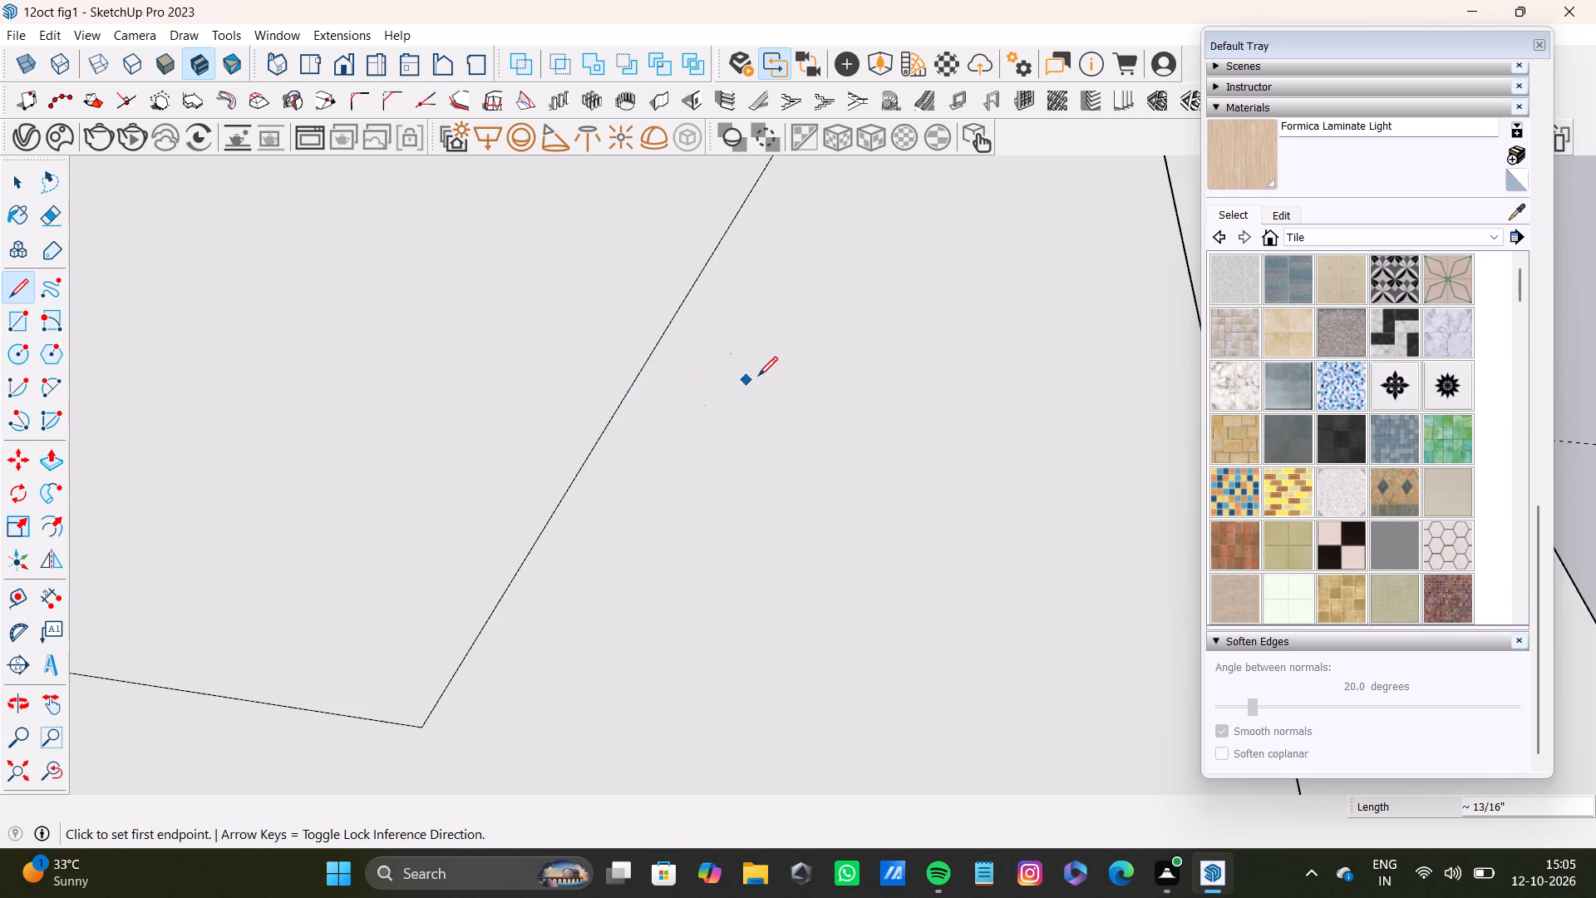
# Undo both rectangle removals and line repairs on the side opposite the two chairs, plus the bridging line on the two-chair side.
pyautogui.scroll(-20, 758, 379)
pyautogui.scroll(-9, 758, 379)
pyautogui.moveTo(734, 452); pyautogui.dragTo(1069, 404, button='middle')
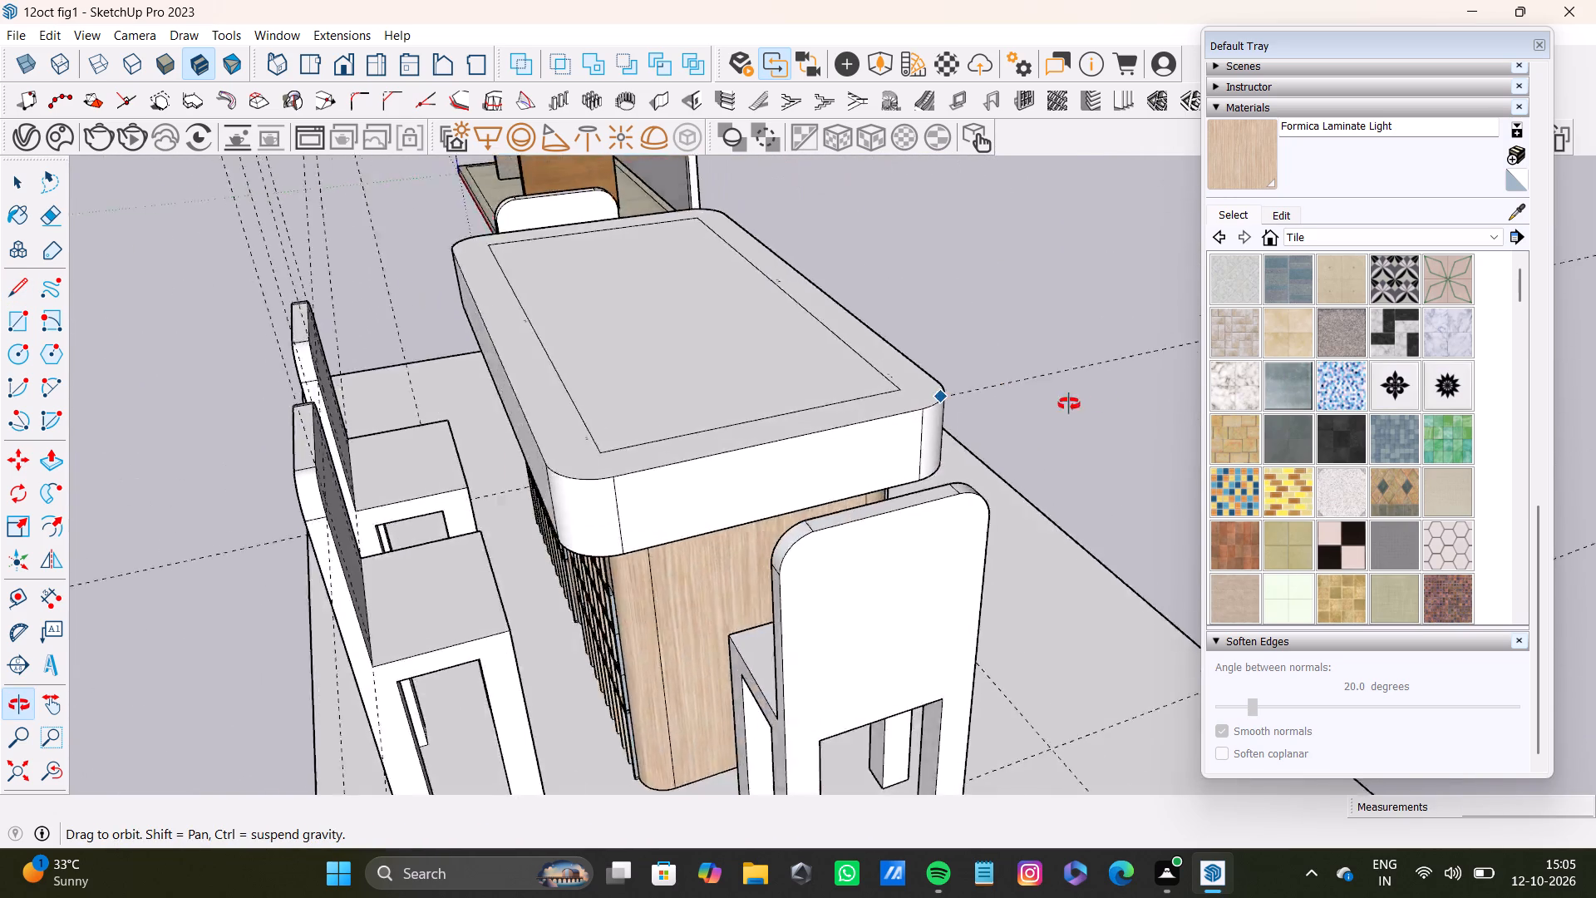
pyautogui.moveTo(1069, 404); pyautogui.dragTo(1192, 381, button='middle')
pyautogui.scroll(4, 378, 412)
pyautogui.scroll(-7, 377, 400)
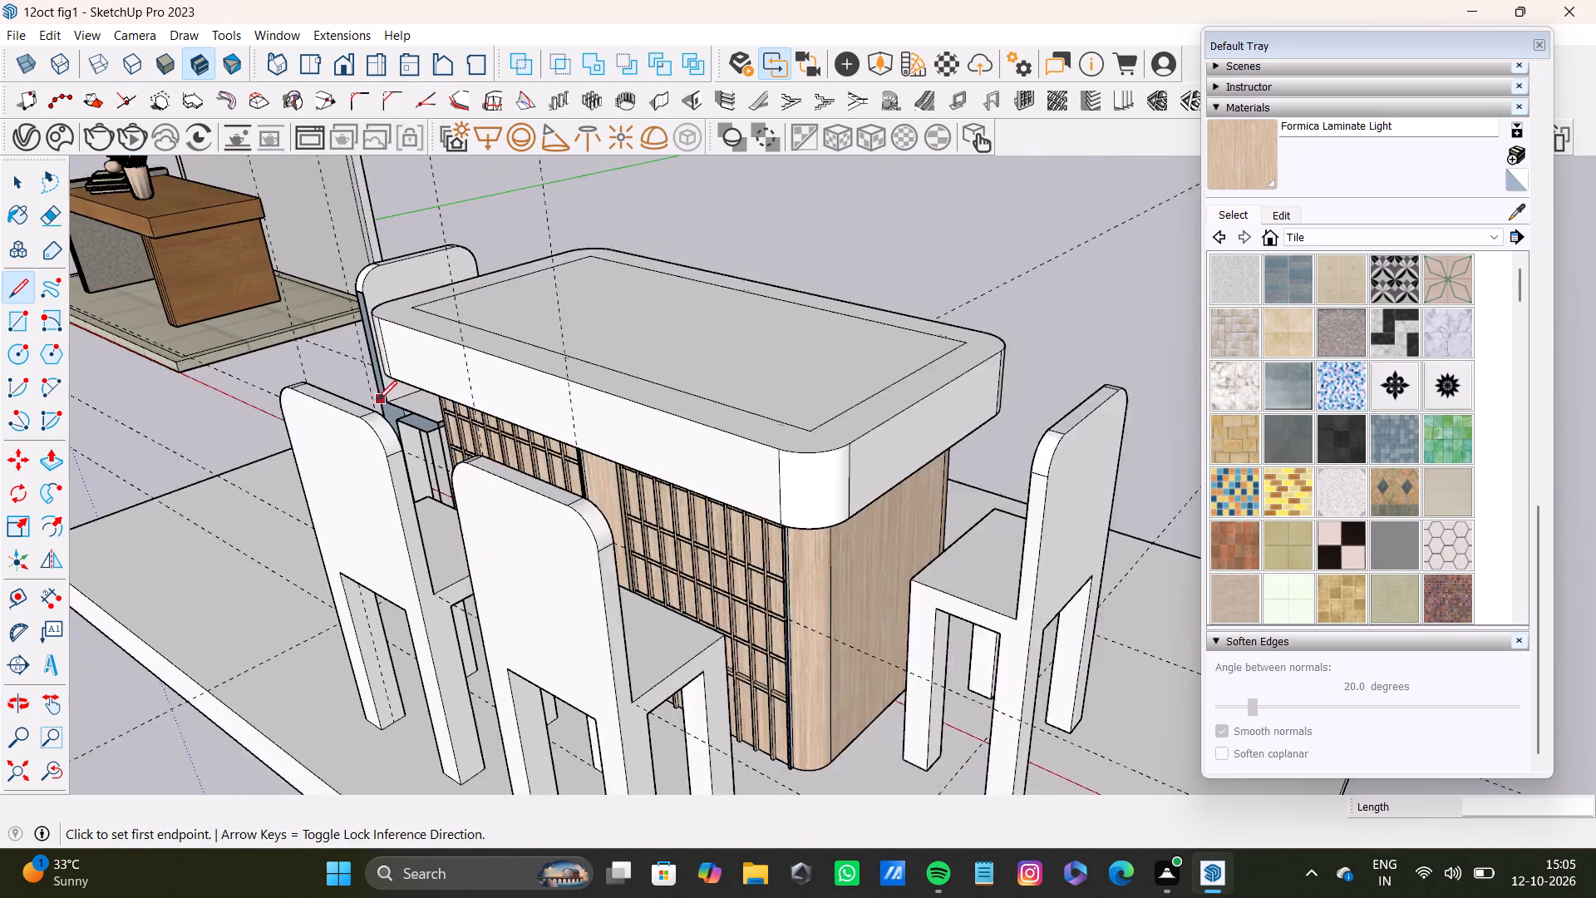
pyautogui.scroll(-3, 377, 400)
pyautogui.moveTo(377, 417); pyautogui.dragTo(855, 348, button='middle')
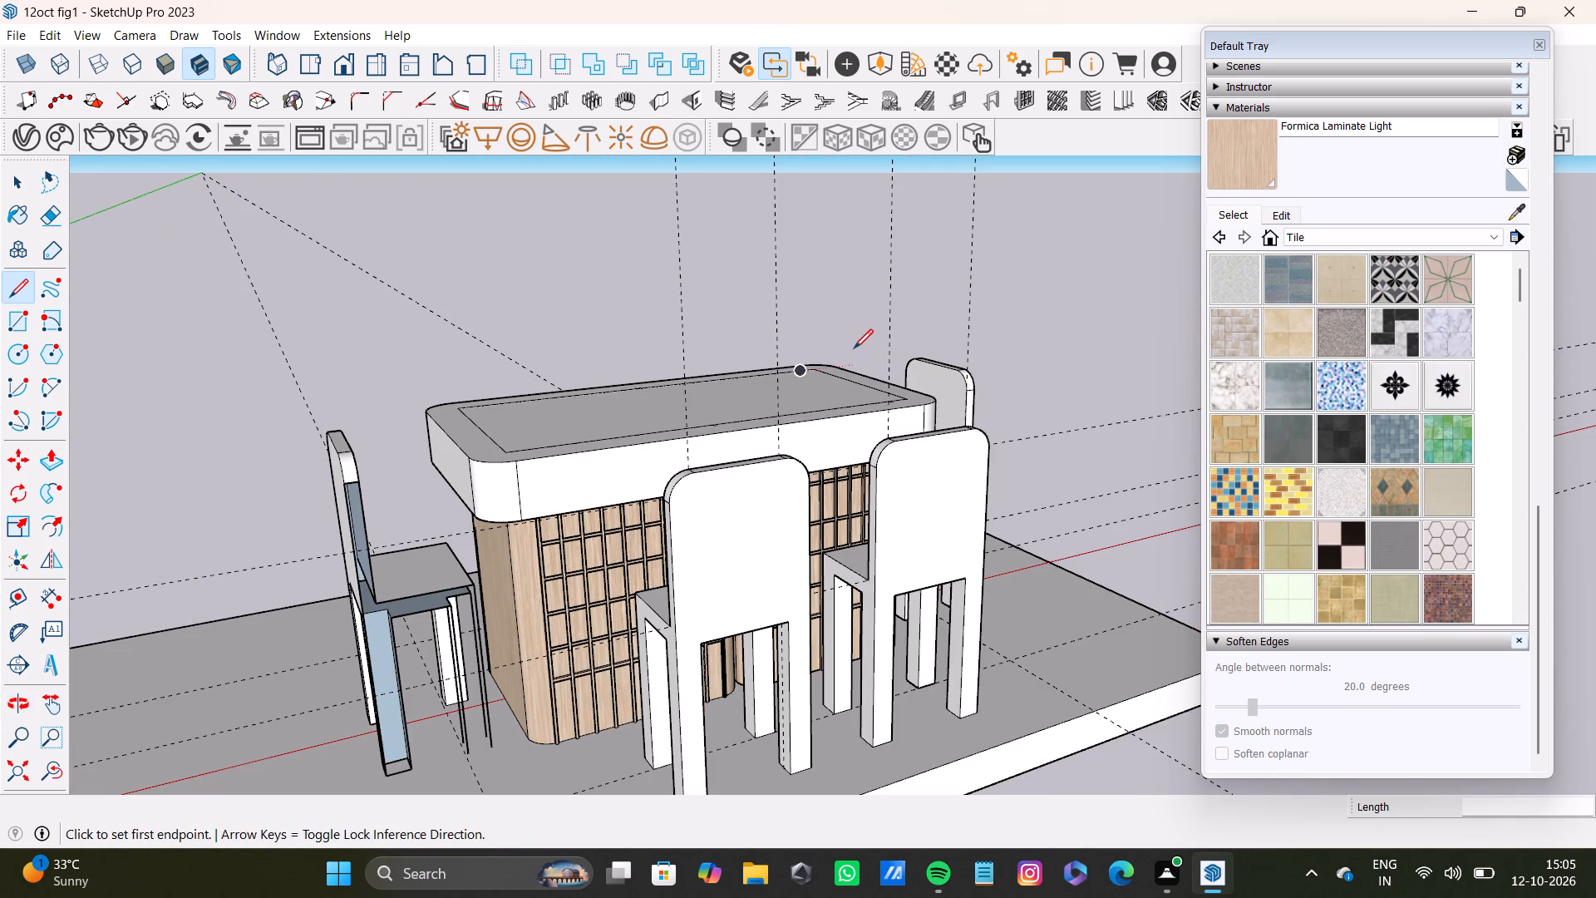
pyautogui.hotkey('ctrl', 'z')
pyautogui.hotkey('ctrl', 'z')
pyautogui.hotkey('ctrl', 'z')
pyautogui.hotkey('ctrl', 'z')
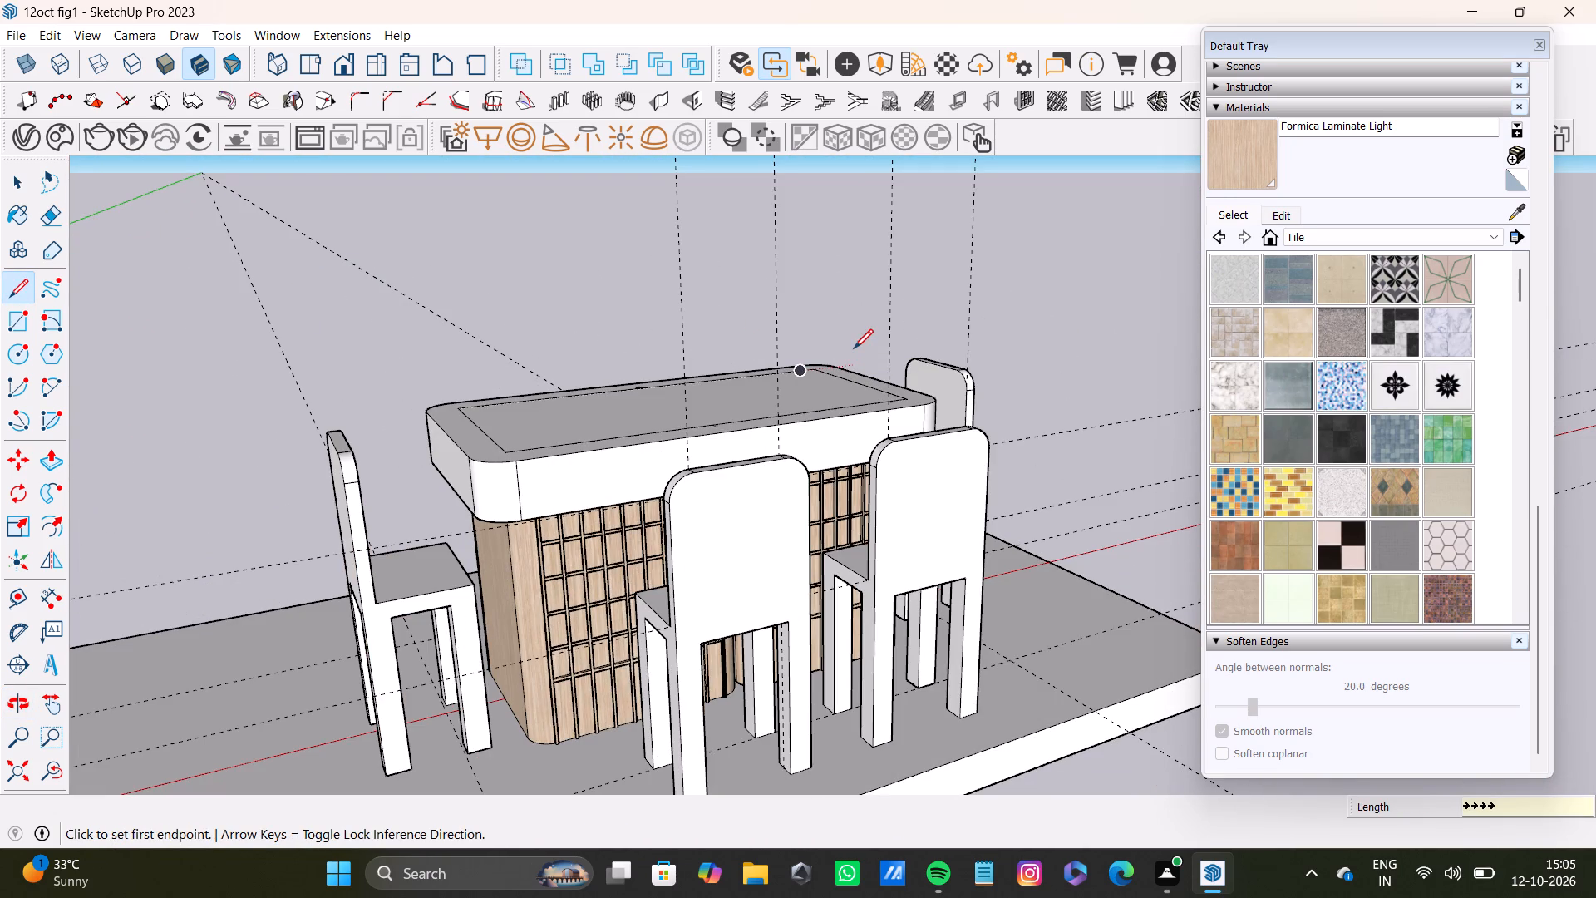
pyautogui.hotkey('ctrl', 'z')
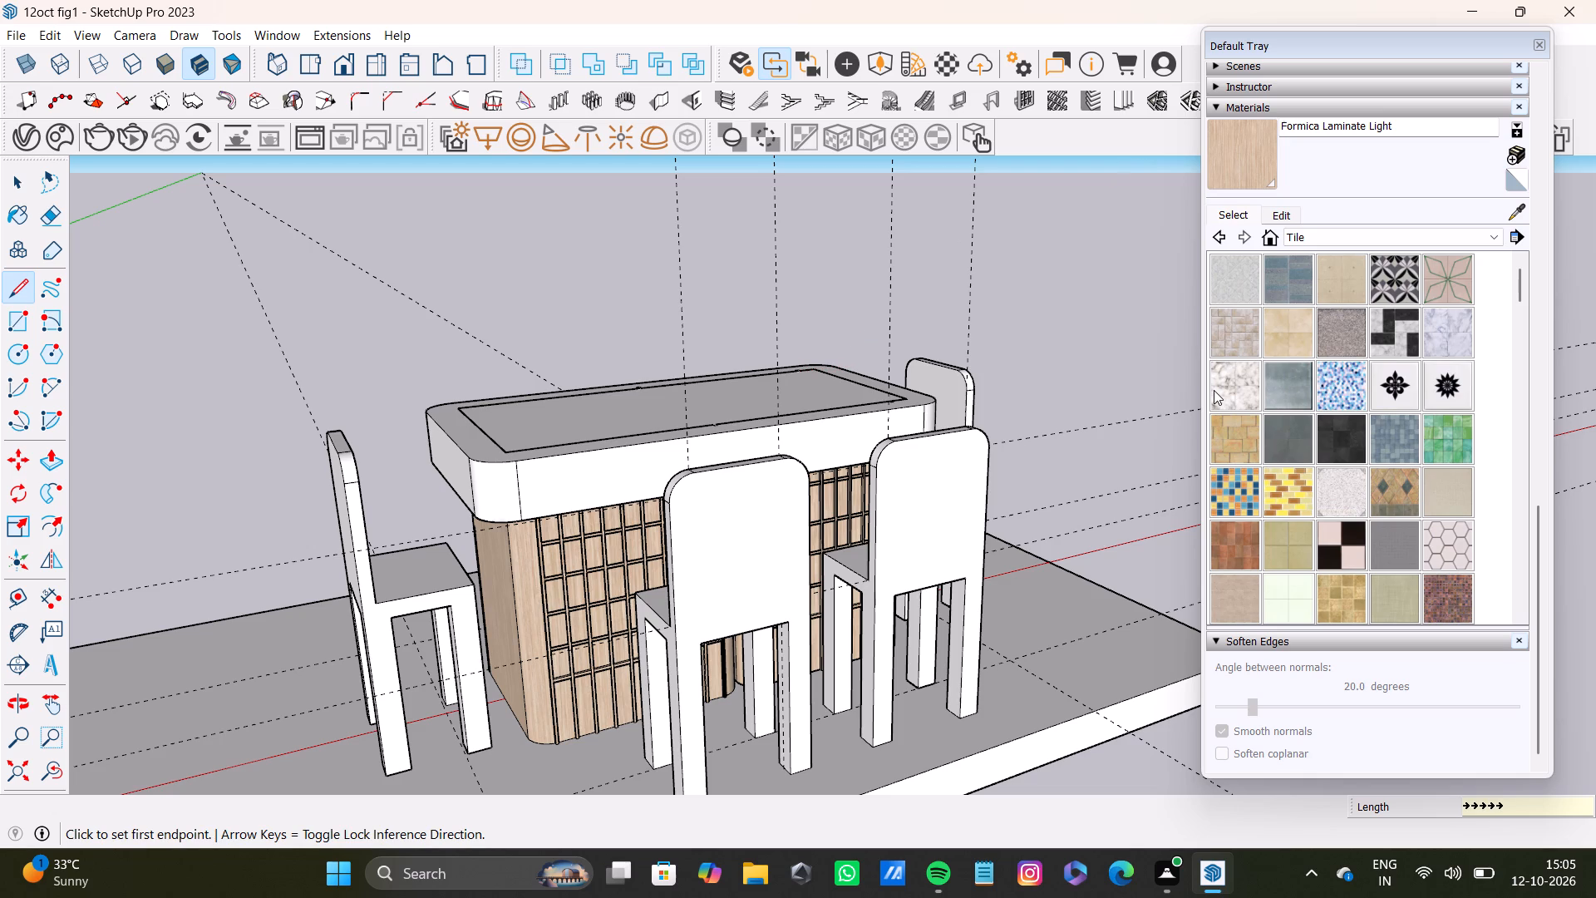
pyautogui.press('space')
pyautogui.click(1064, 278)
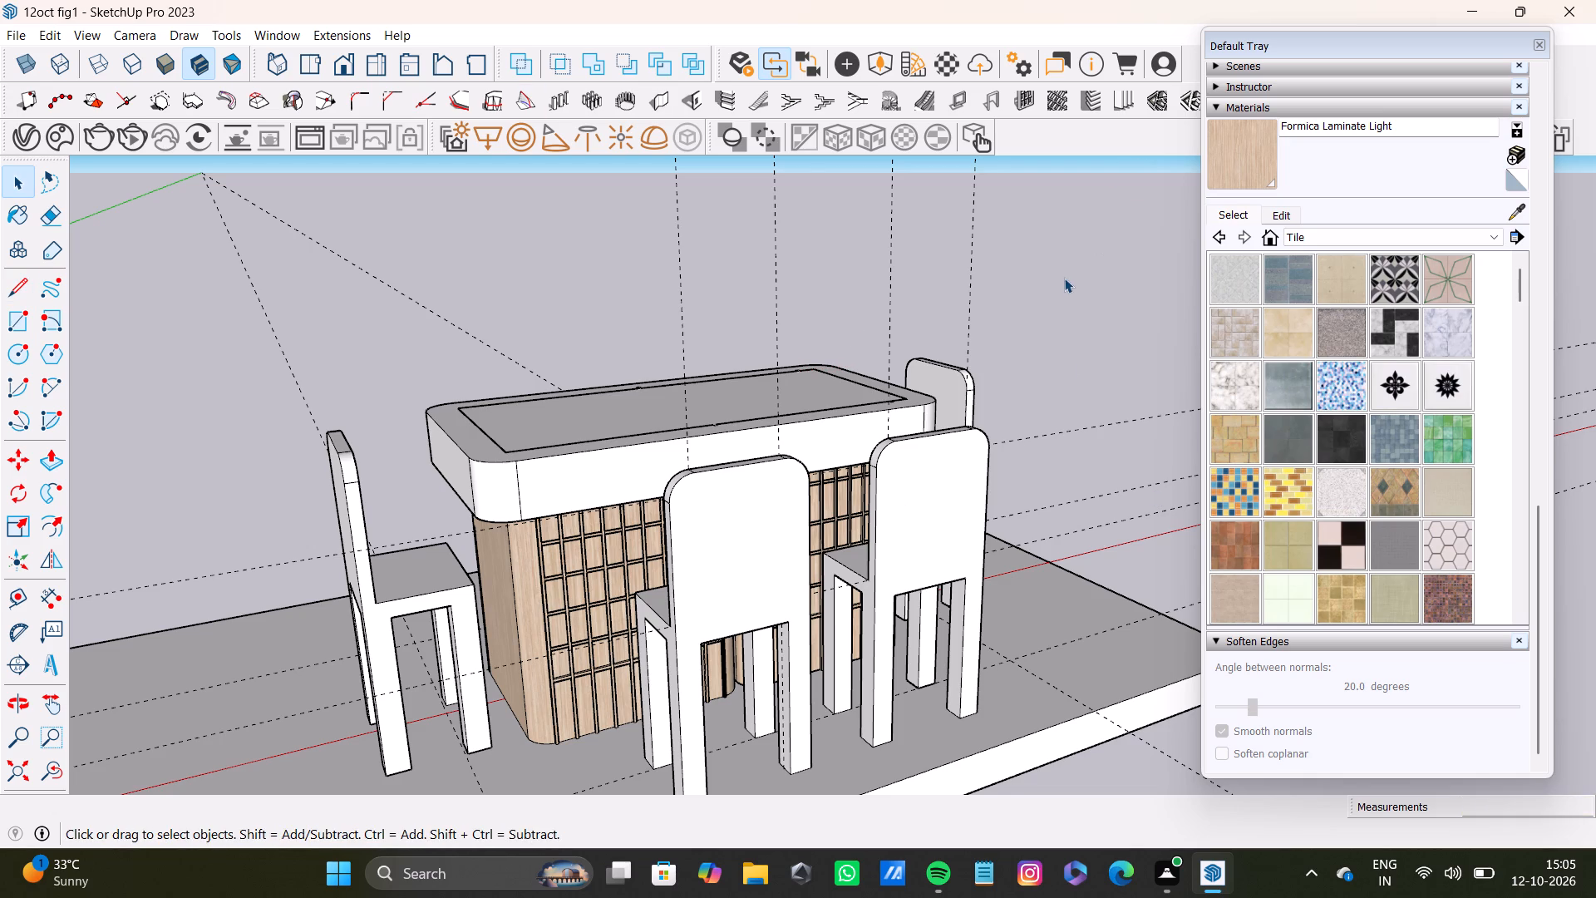
# Examine the table and chairs from several sides, checking the small stray rectangle near the corner of the tabletop's inset outline.
pyautogui.scroll(-15, 908, 432)
pyautogui.moveTo(882, 511); pyautogui.dragTo(1279, 588, button='middle')
pyautogui.scroll(10, 902, 523)
pyautogui.scroll(-9, 879, 484)
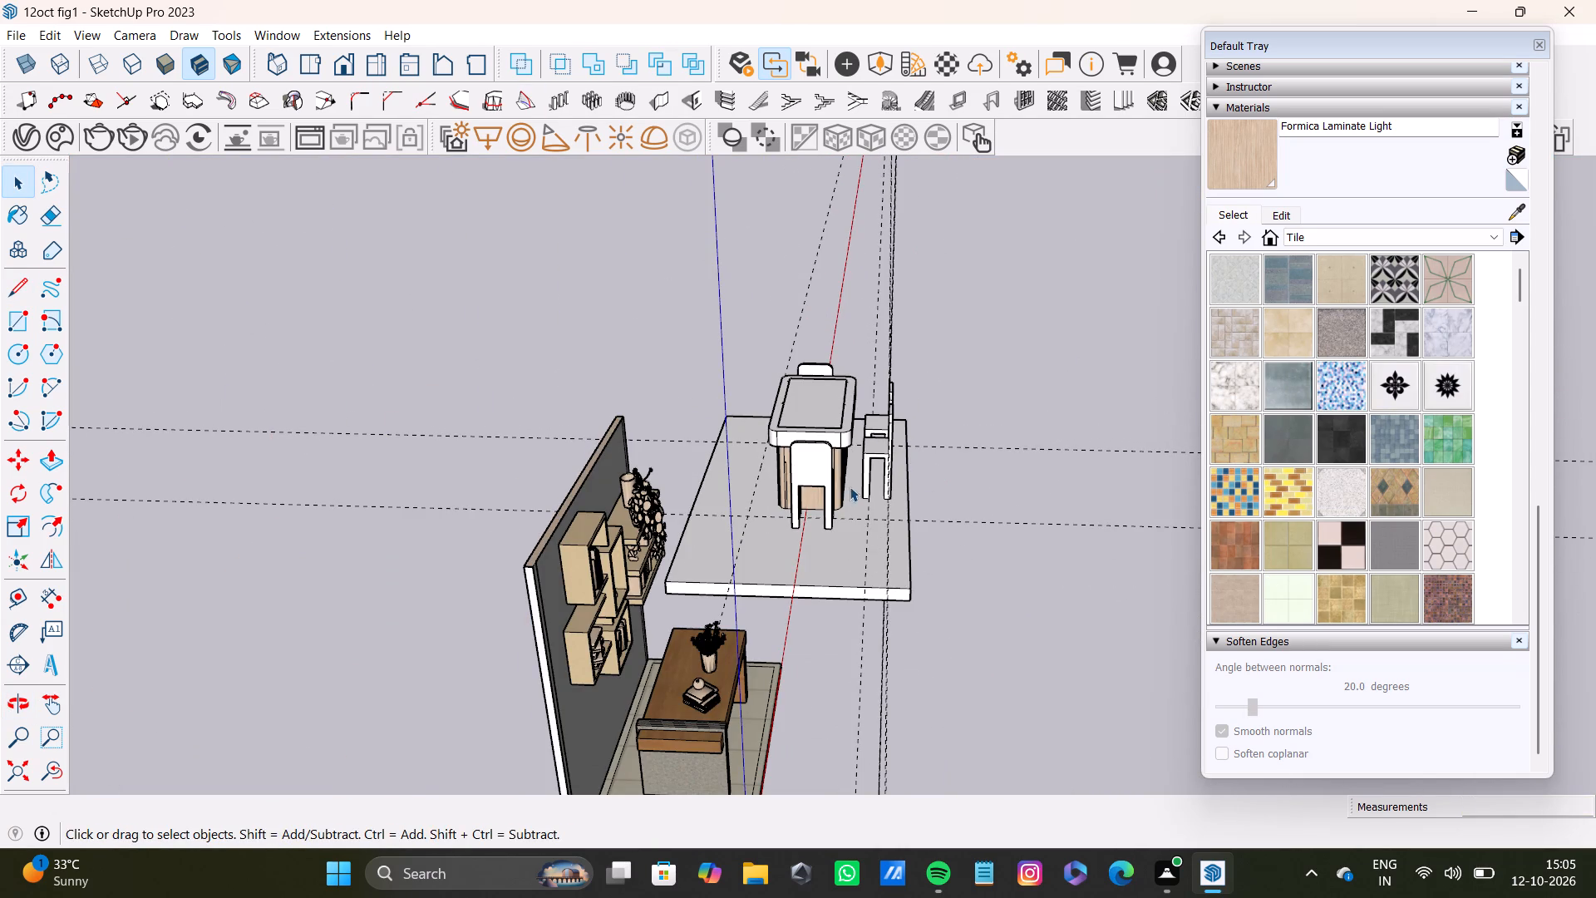
pyautogui.scroll(-5, 846, 490)
pyautogui.moveTo(813, 484); pyautogui.dragTo(1083, 474, button='middle')
pyautogui.scroll(14, 777, 441)
pyautogui.moveTo(828, 477); pyautogui.dragTo(1168, 385, button='middle')
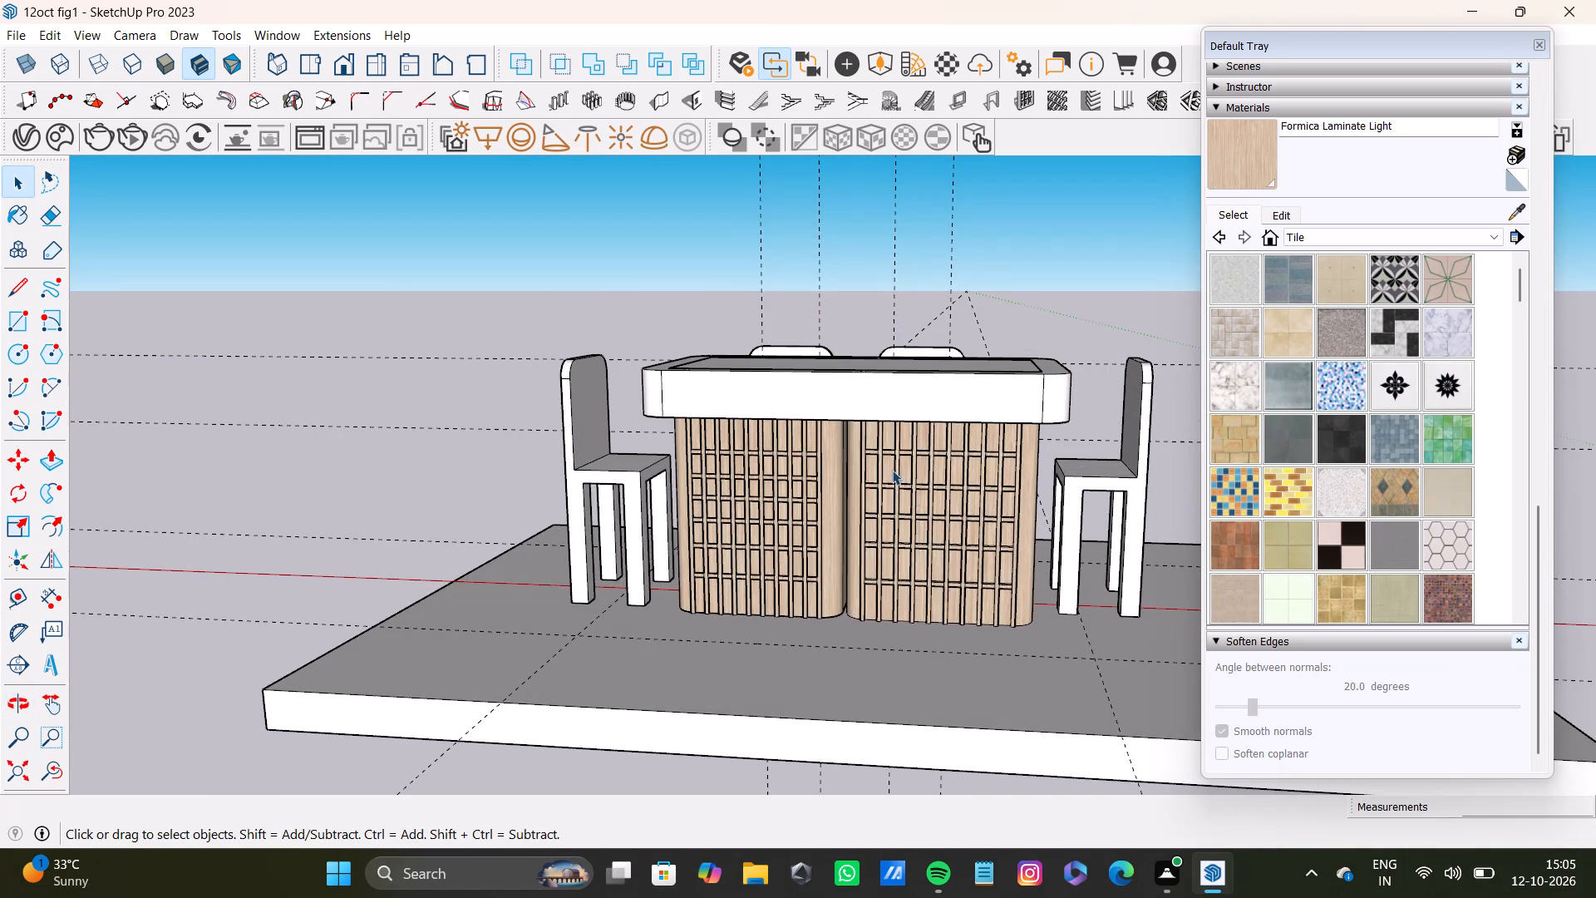
pyautogui.scroll(-6, 890, 468)
pyautogui.moveTo(876, 501); pyautogui.dragTo(868, 635, button='middle')
pyautogui.scroll(-1, 872, 639)
pyautogui.scroll(19, 717, 497)
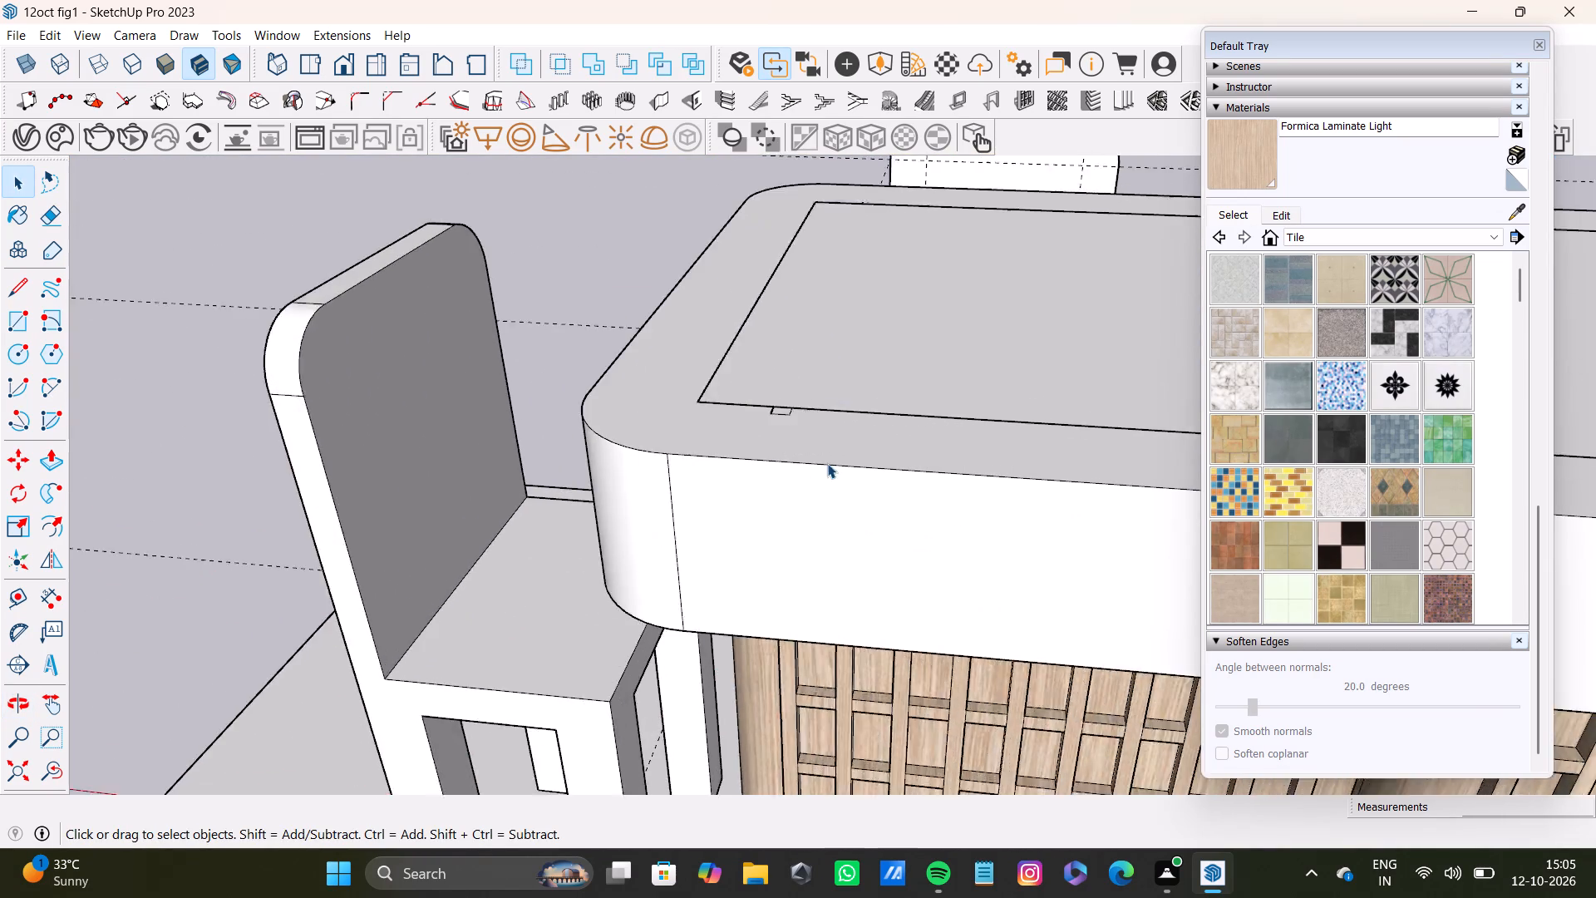
pyautogui.scroll(13, 827, 463)
pyautogui.moveTo(755, 343); pyautogui.dragTo(735, 544, button='middle')
pyautogui.scroll(4, 735, 530)
pyautogui.moveTo(735, 336); pyautogui.dragTo(934, 490)
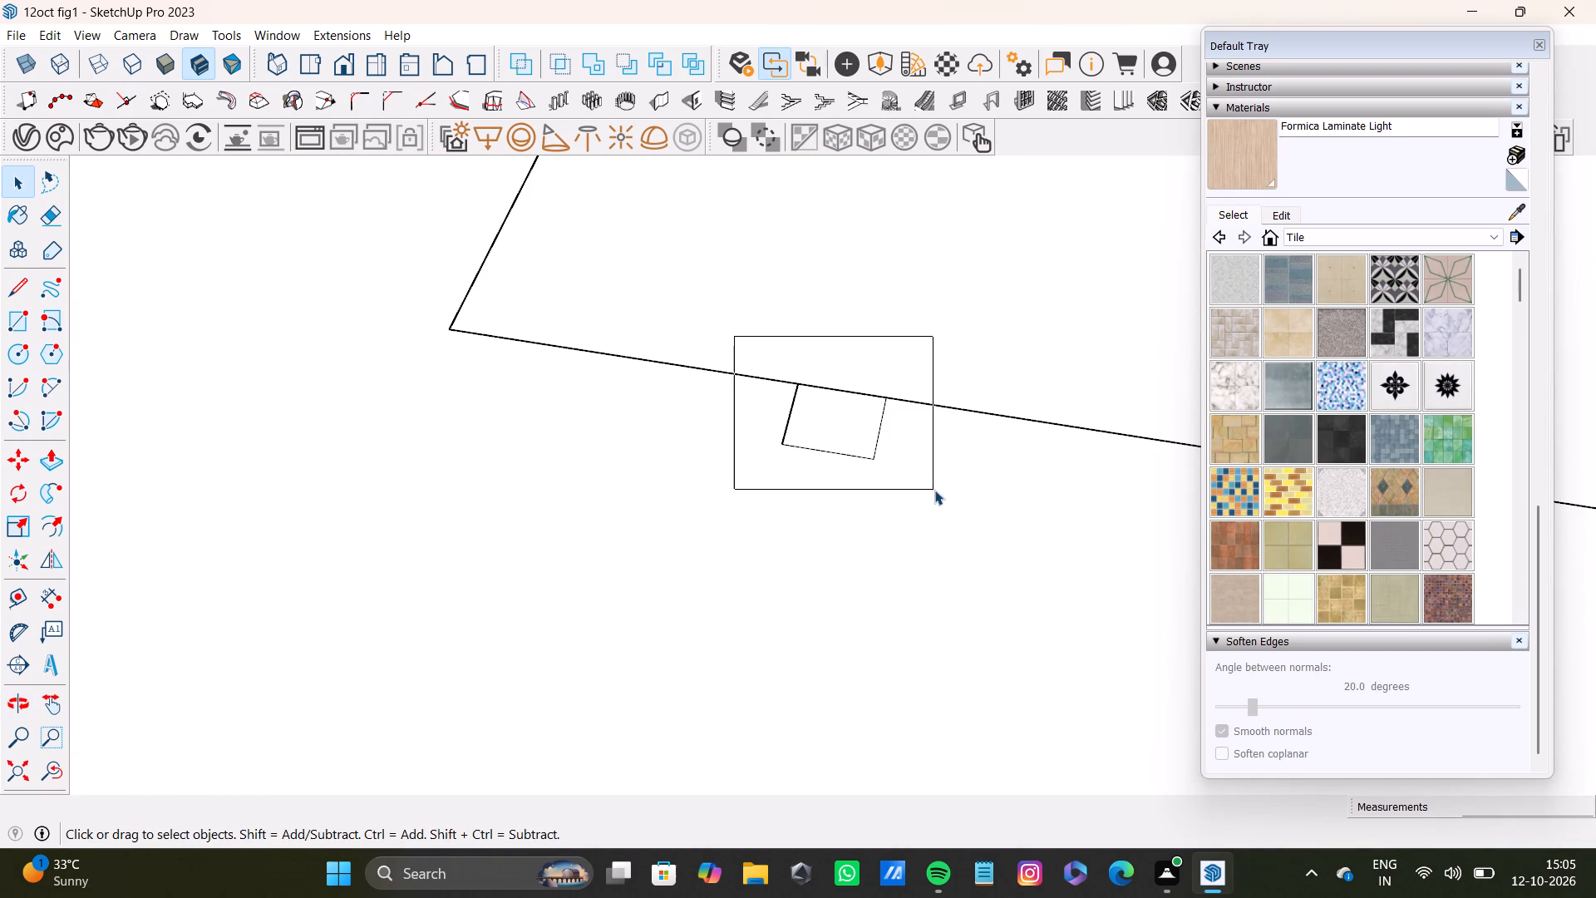
pyautogui.moveTo(934, 490); pyautogui.dragTo(936, 494)
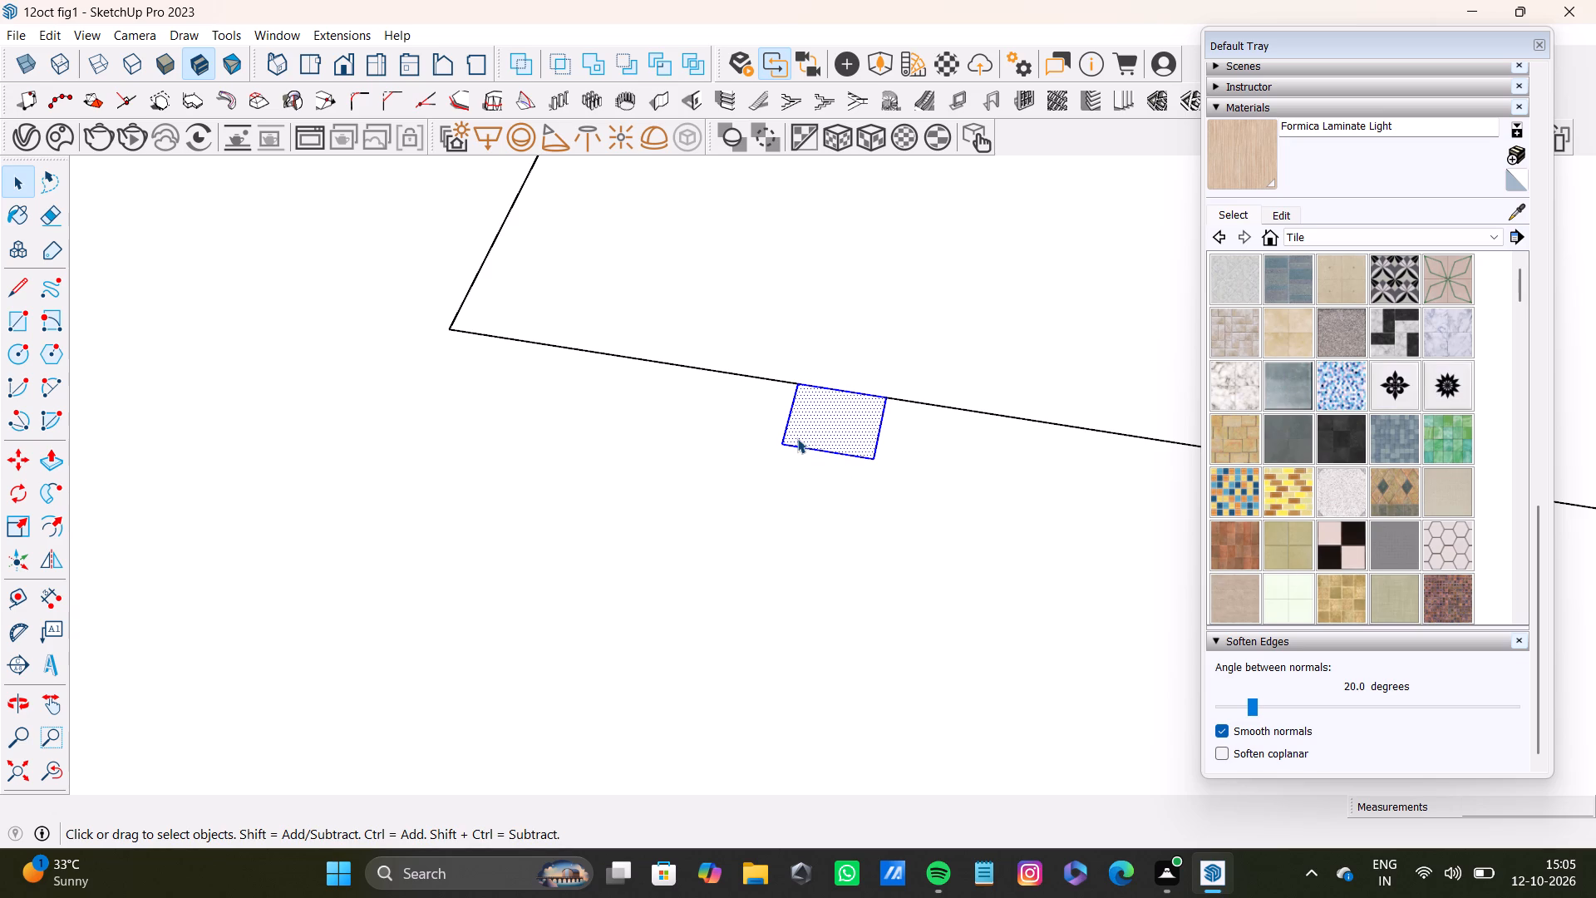
pyautogui.scroll(-20, 797, 438)
pyautogui.scroll(-18, 797, 438)
pyautogui.moveTo(799, 445); pyautogui.dragTo(846, 252, button='middle')
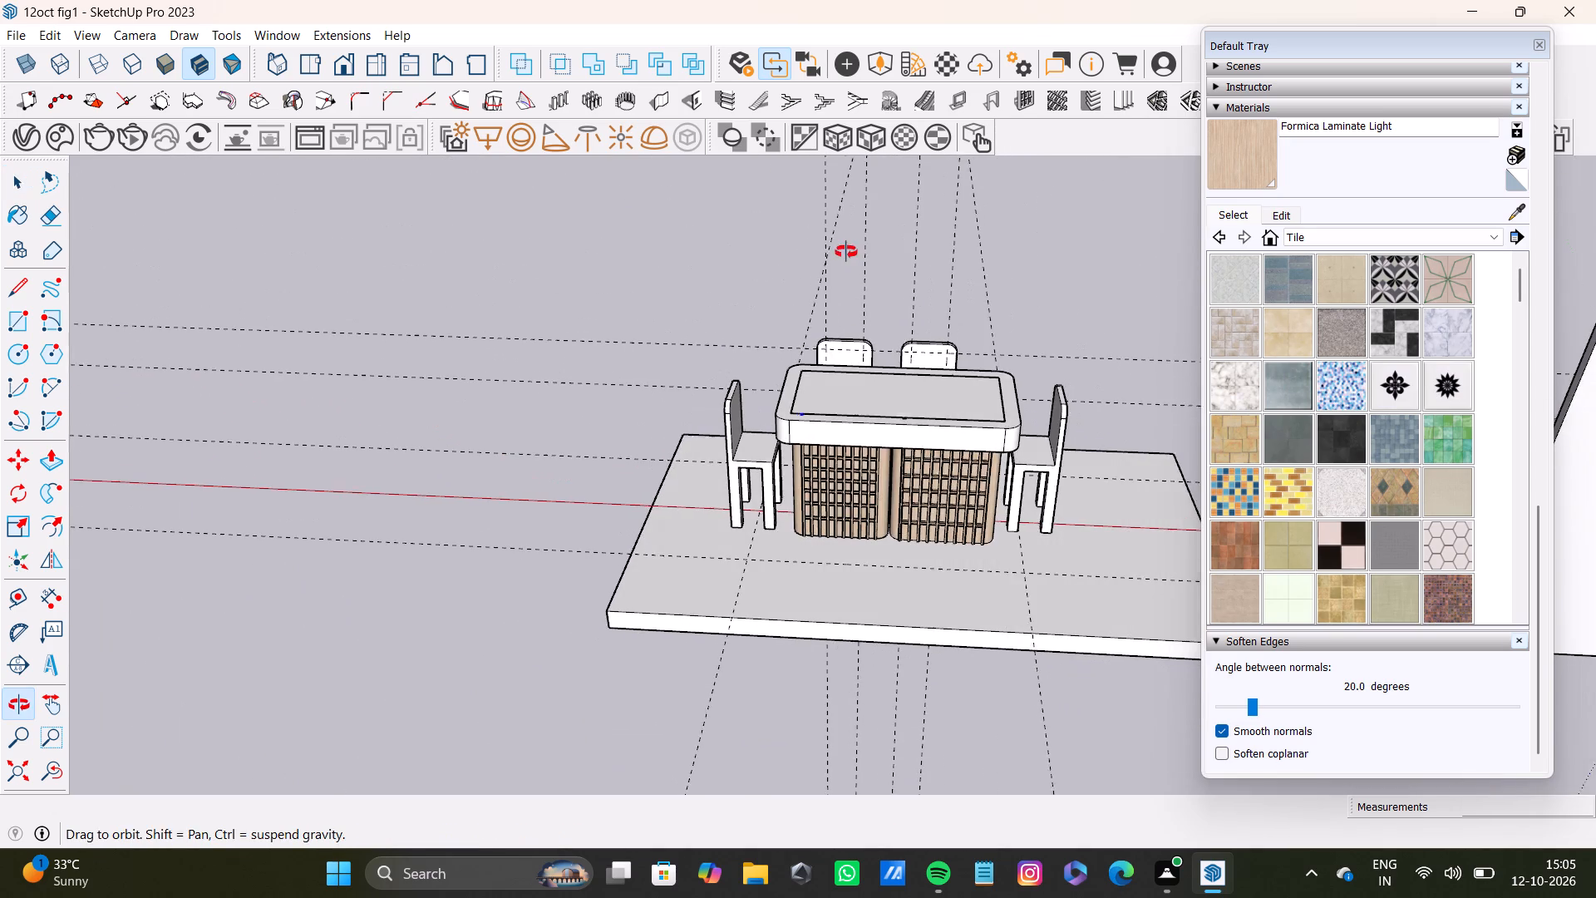
pyautogui.moveTo(846, 252); pyautogui.dragTo(850, 250, button='middle')
pyautogui.click(1032, 288)
pyautogui.click(1060, 259)
pyautogui.click(542, 298)
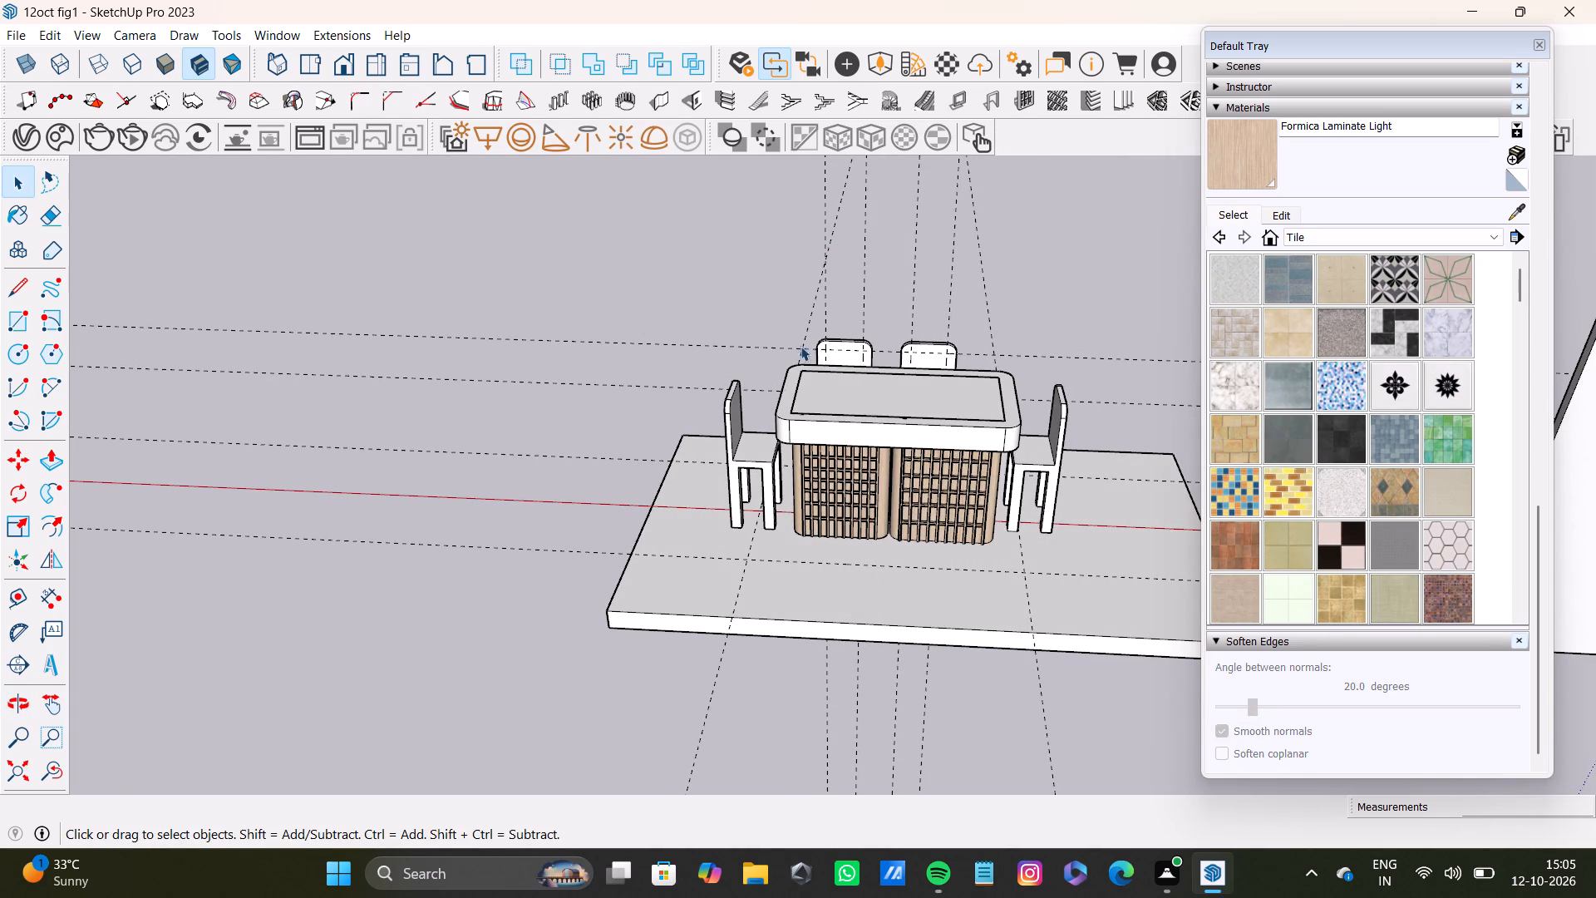
# Delete all construction guides from the model.
pyautogui.scroll(-8, 748, 494)
pyautogui.moveTo(773, 552); pyautogui.dragTo(1211, 409, button='middle')
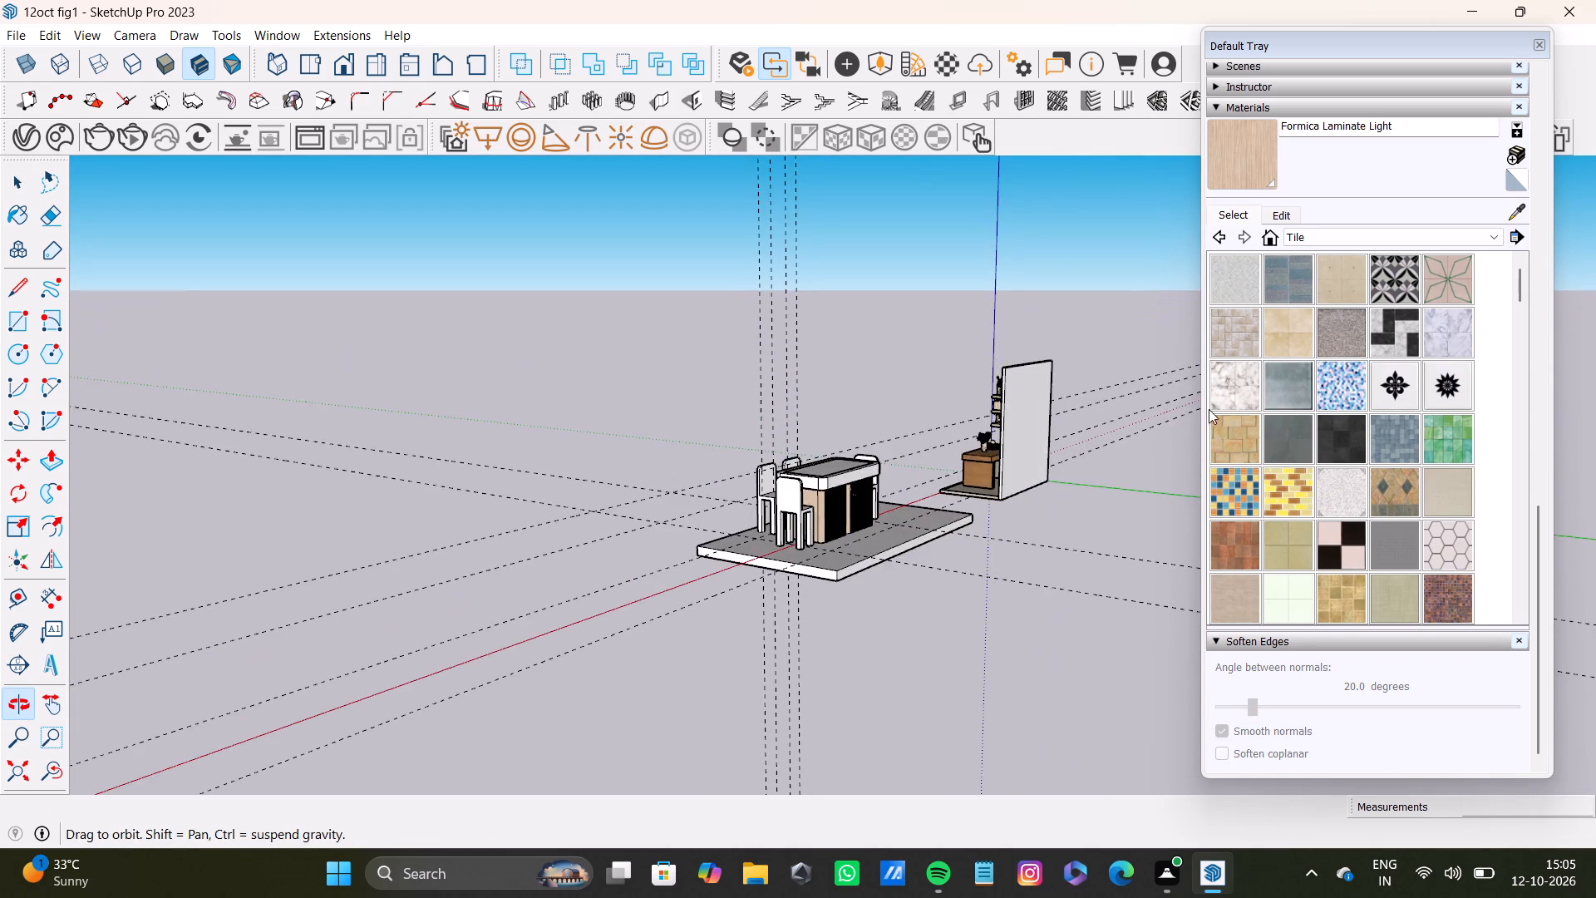
pyautogui.scroll(11, 726, 481)
pyautogui.moveTo(886, 534); pyautogui.dragTo(1190, 560, button='middle')
pyautogui.scroll(-4, 1012, 557)
pyautogui.moveTo(897, 543); pyautogui.dragTo(1190, 550, button='middle')
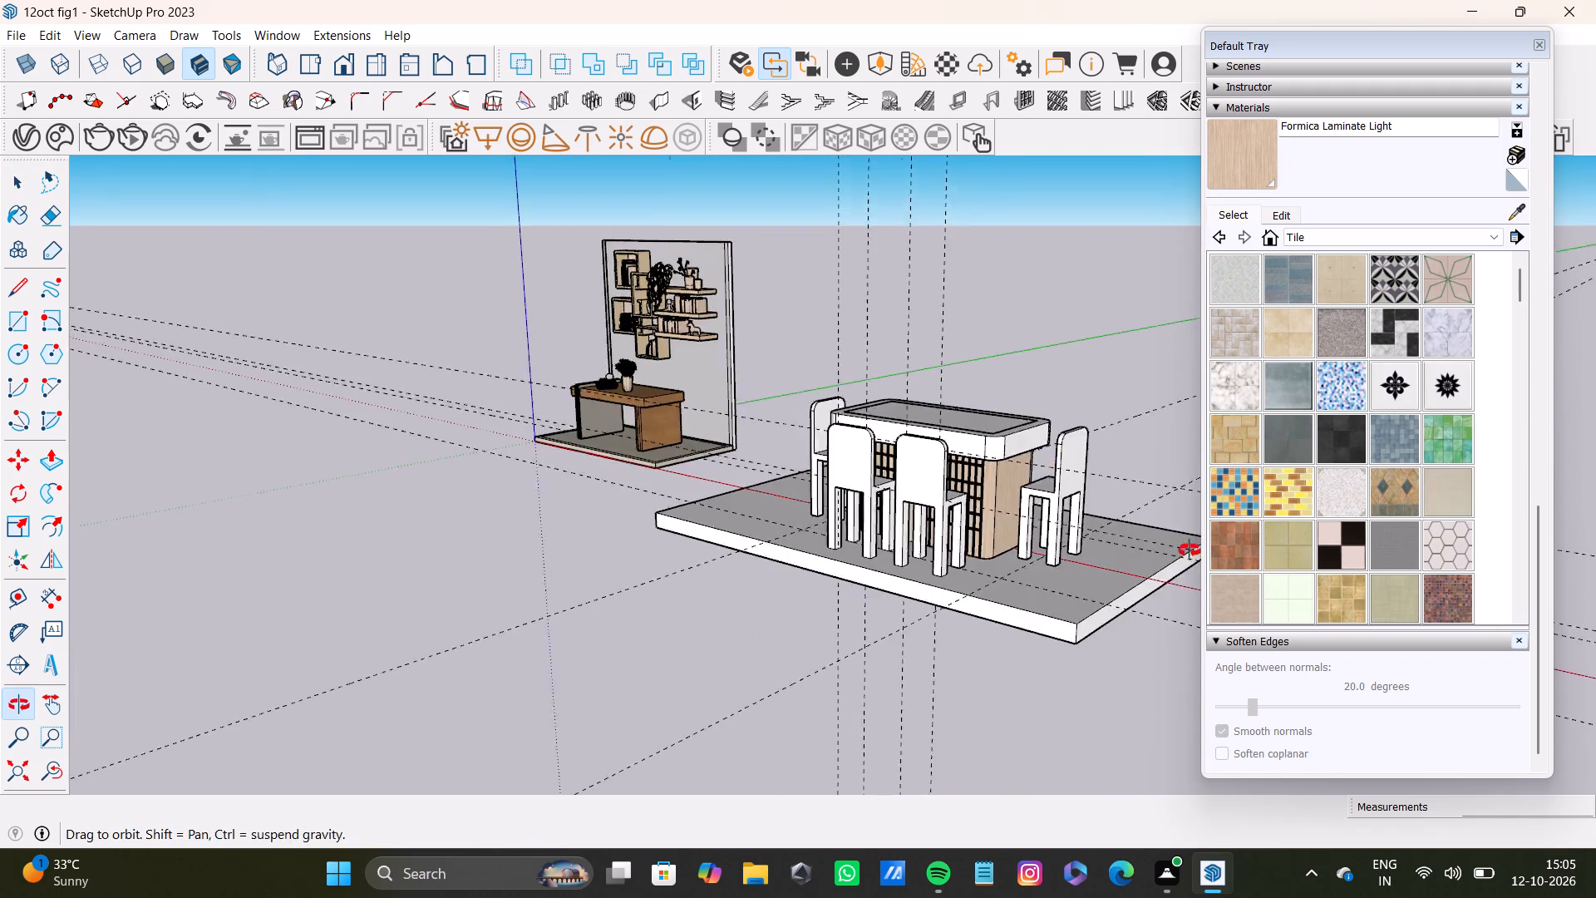
pyautogui.moveTo(1190, 550); pyautogui.dragTo(1192, 550, button='middle')
pyautogui.scroll(4, 841, 438)
pyautogui.moveTo(840, 433); pyautogui.dragTo(1052, 437, button='middle')
pyautogui.scroll(-5, 993, 432)
pyautogui.moveTo(961, 419); pyautogui.dragTo(1037, 594, button='middle')
pyautogui.scroll(-8, 834, 442)
pyautogui.keyDown('shift'); pyautogui.moveTo(892, 451); pyautogui.dragTo(808, 483, button='middle'); pyautogui.keyUp('shift')
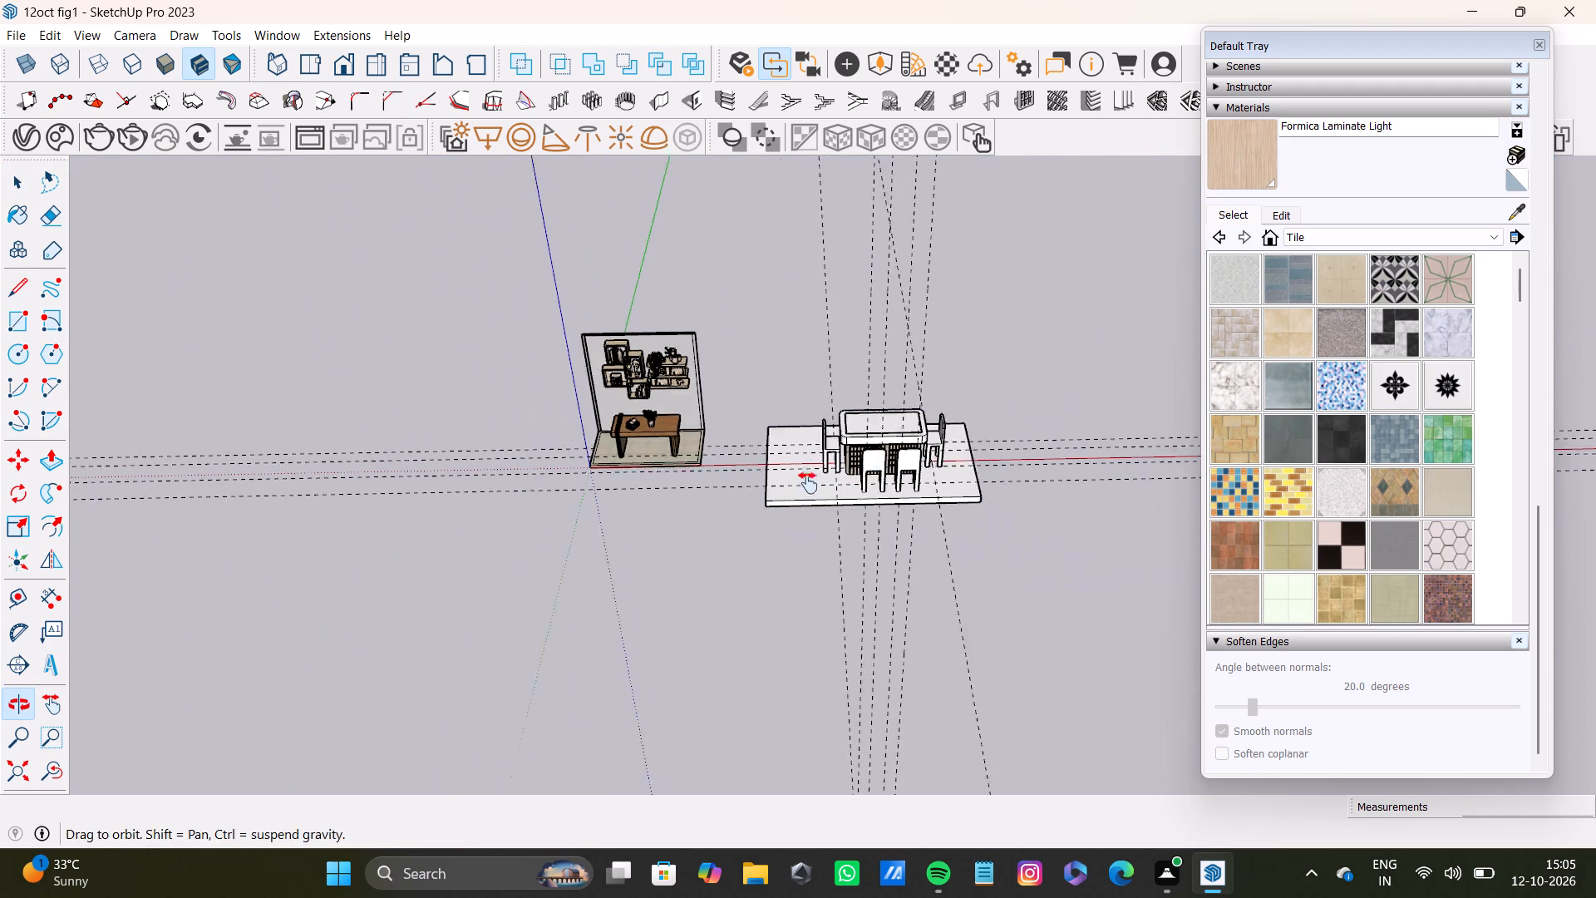
pyautogui.keyDown('shift'); pyautogui.moveTo(808, 483); pyautogui.dragTo(633, 603, button='middle'); pyautogui.keyUp('shift')
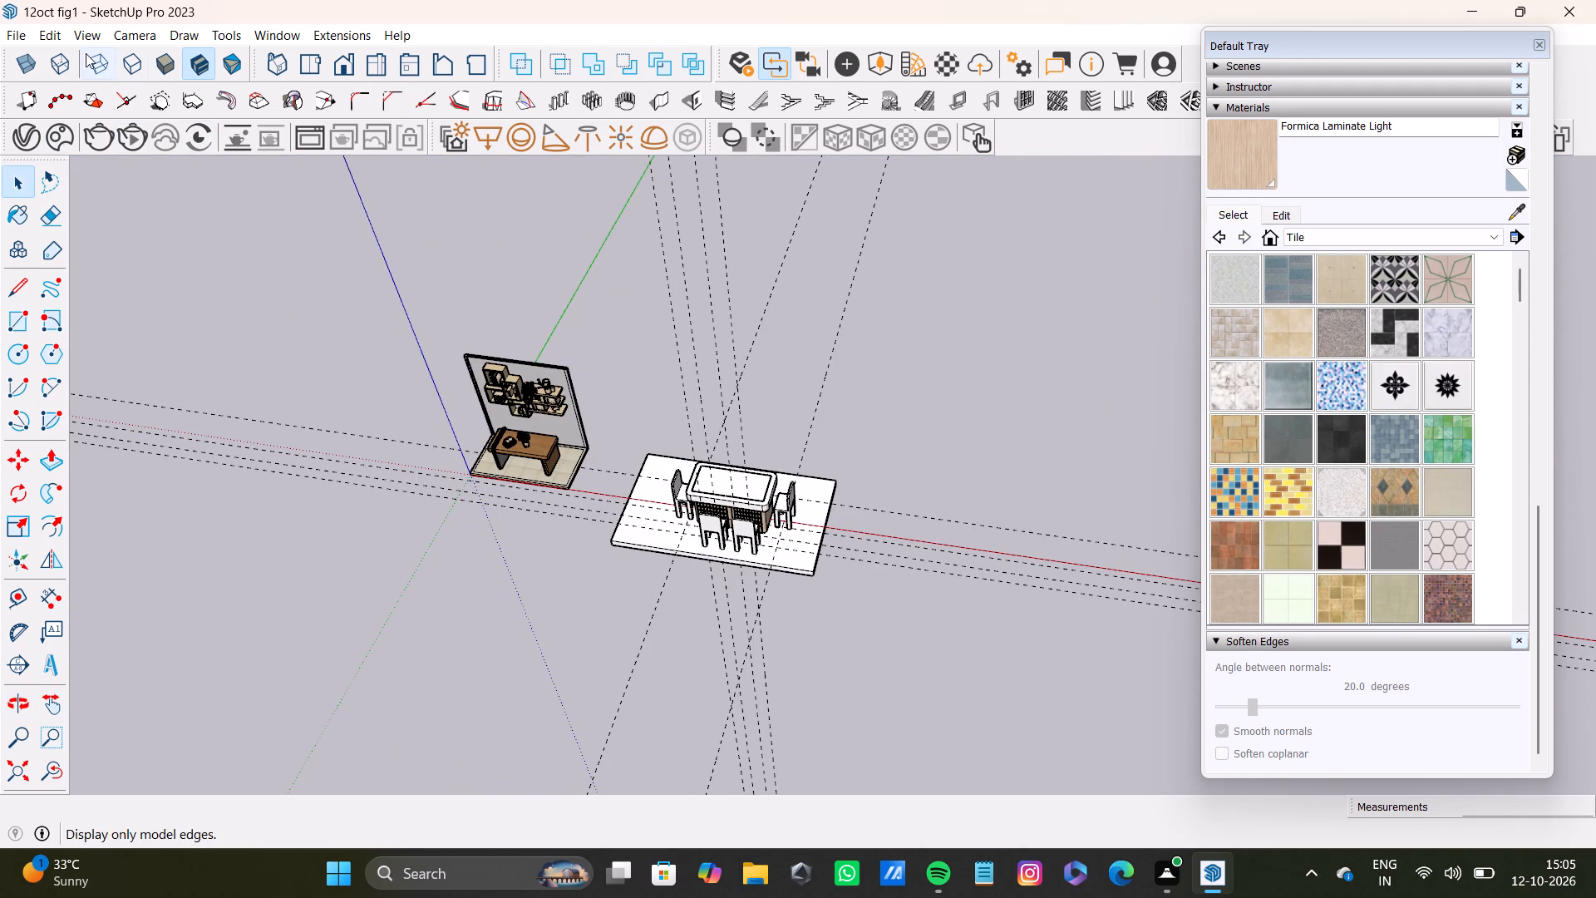
pyautogui.click(80, 42)
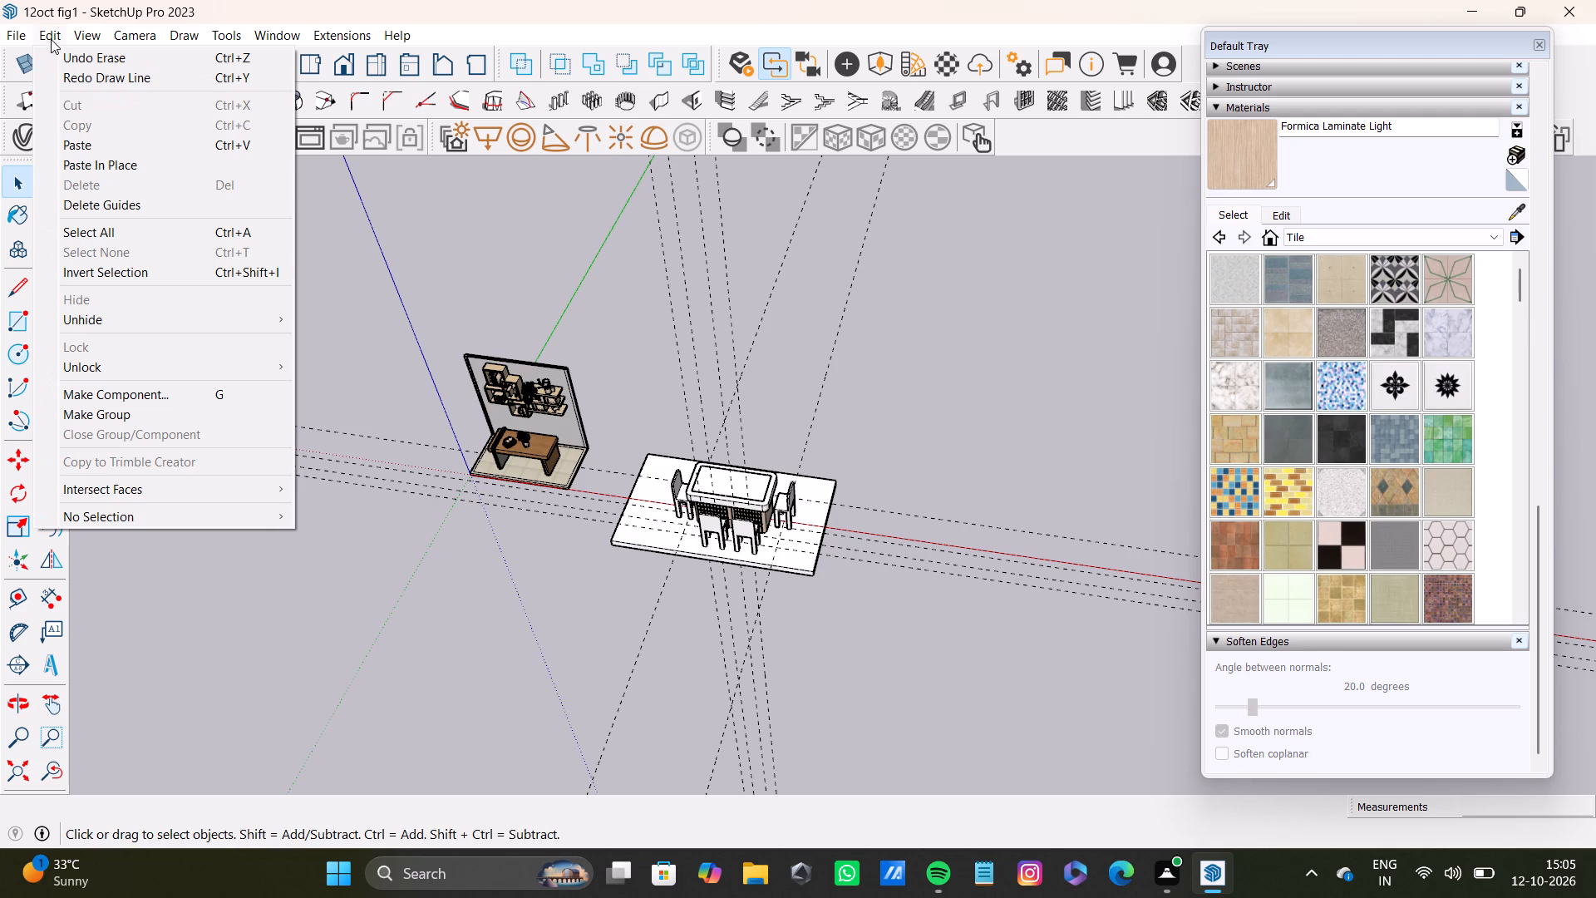
pyautogui.click(143, 206)
# Delete the three protruding edges of the small rectangle near the corner on the chairless long side, keeping the inset outline.
pyautogui.scroll(6, 734, 552)
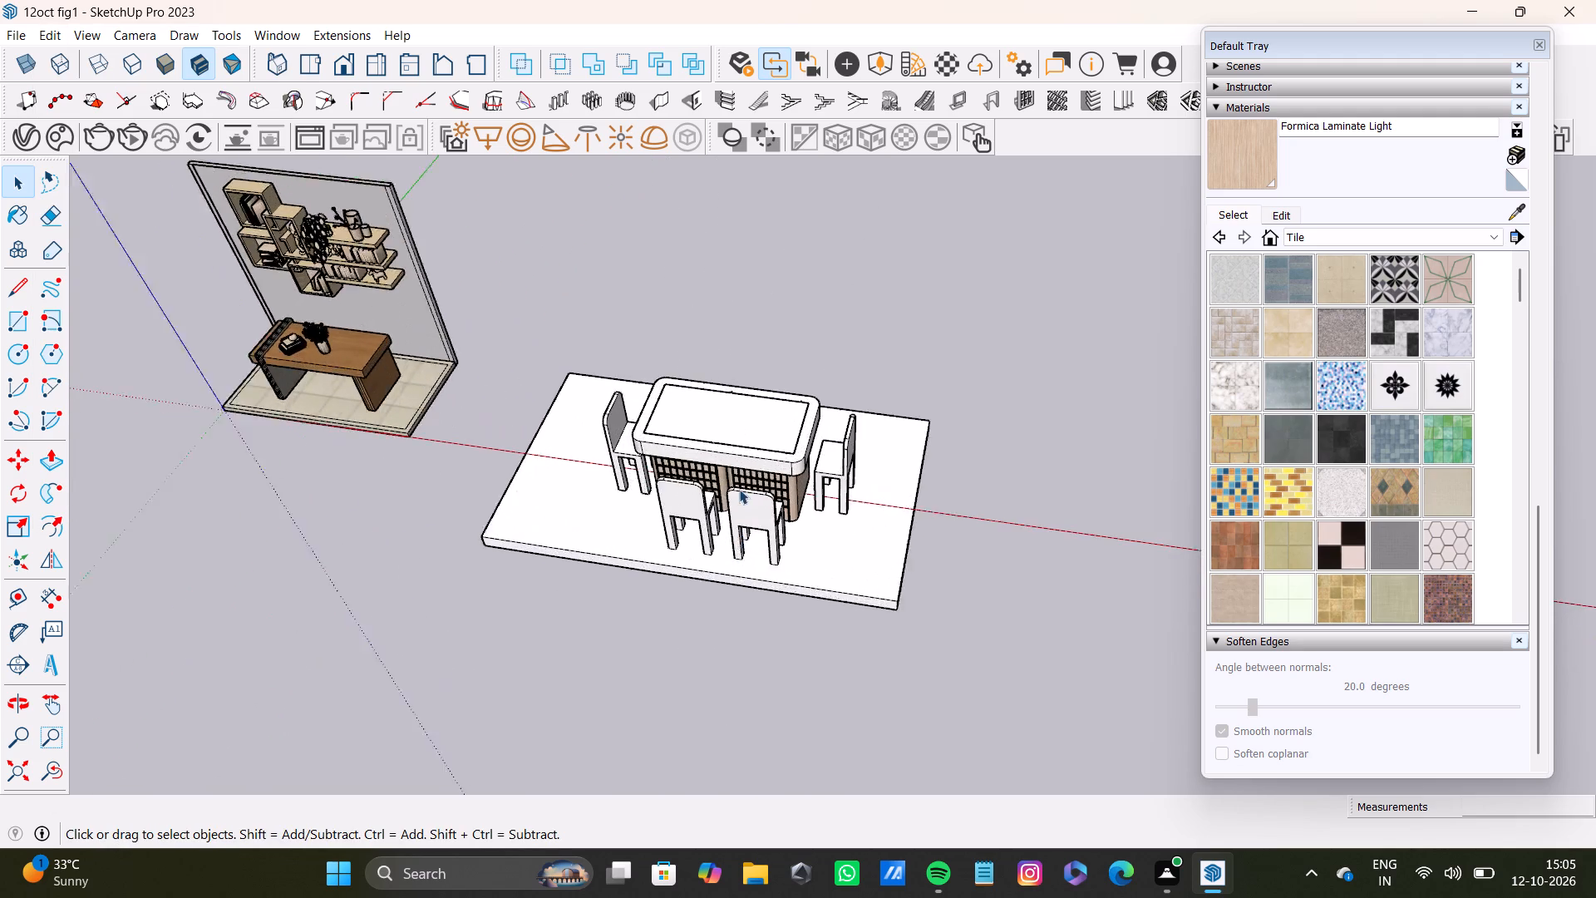
pyautogui.scroll(14, 739, 489)
pyautogui.scroll(-17, 750, 417)
pyautogui.moveTo(860, 434); pyautogui.dragTo(582, 470, button='middle')
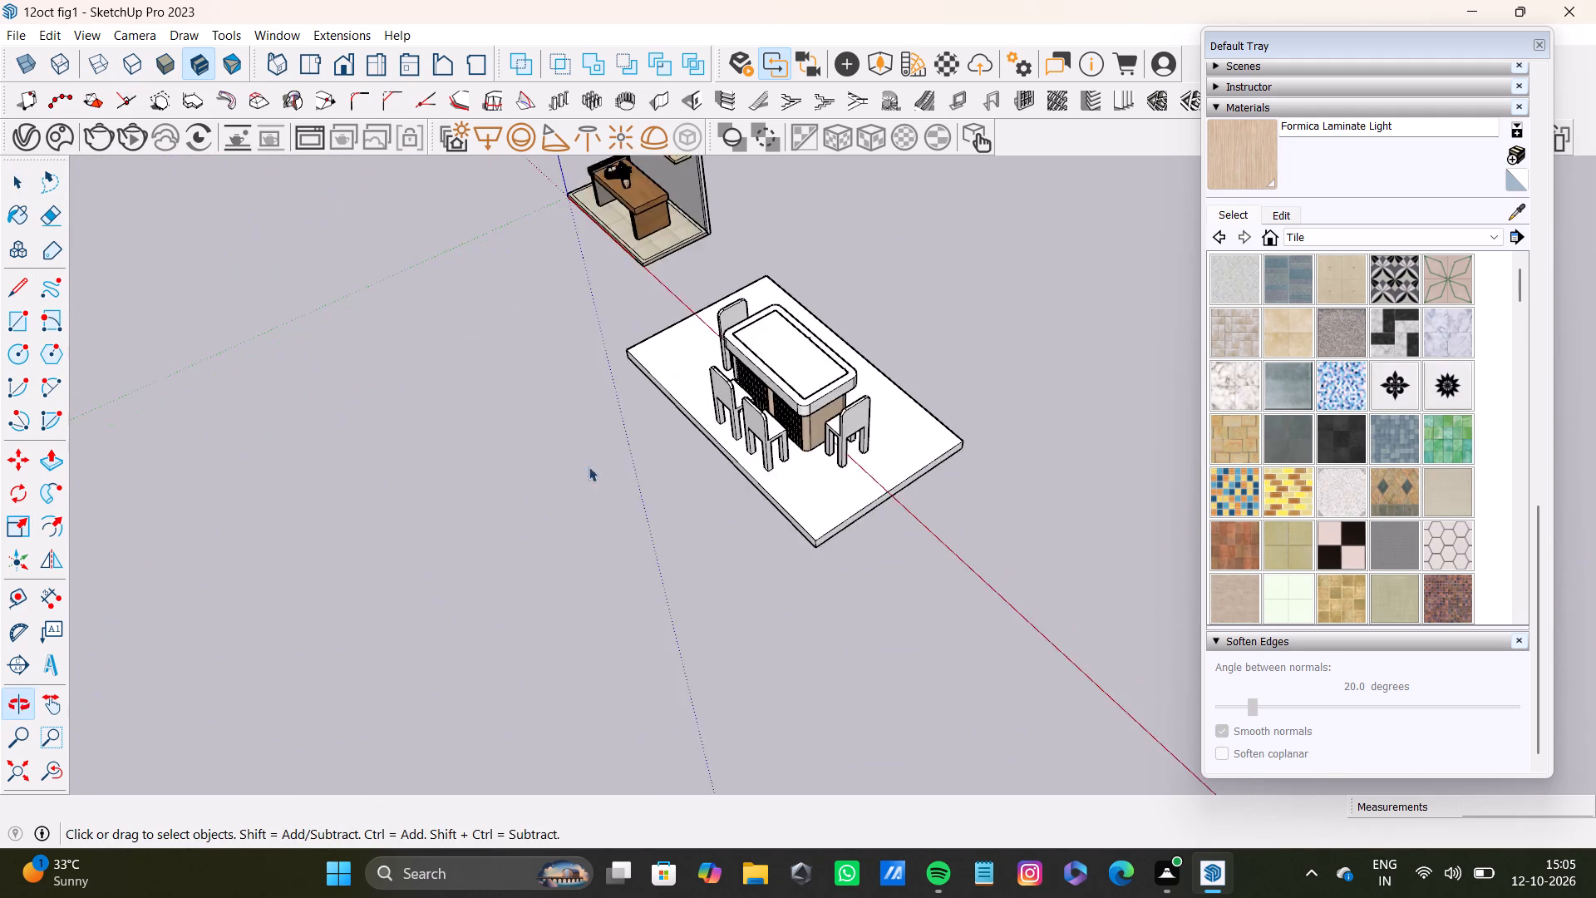
pyautogui.scroll(14, 820, 409)
pyautogui.keyDown('shift'); pyautogui.moveTo(909, 369); pyautogui.dragTo(844, 478, button='middle'); pyautogui.keyUp('shift')
pyautogui.scroll(15, 781, 408)
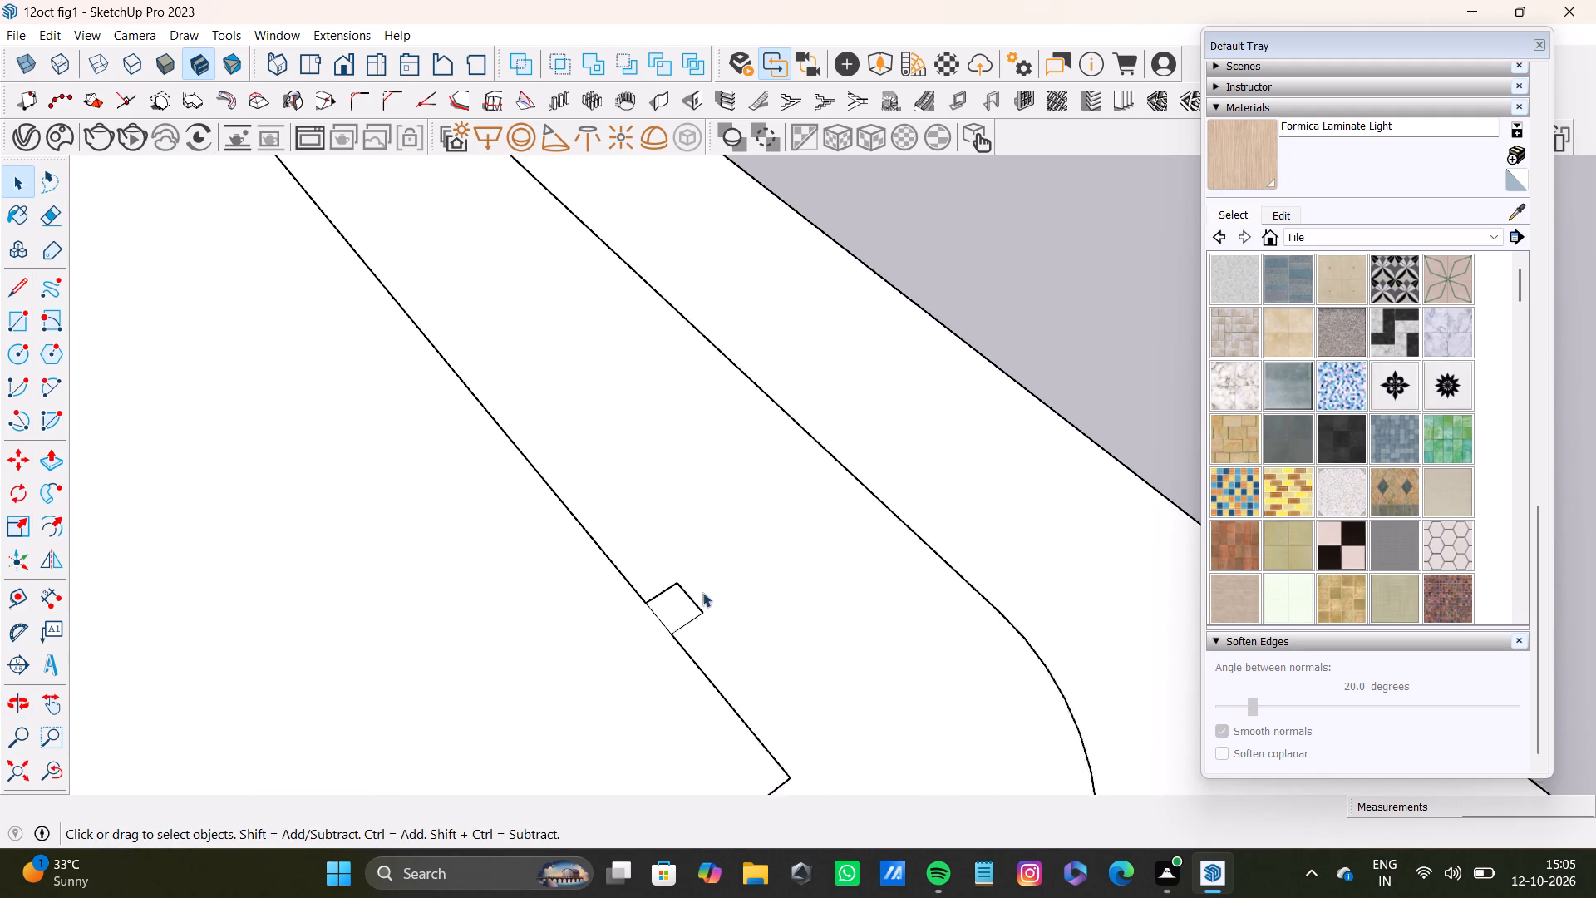
pyautogui.scroll(6, 702, 592)
pyautogui.click(641, 589)
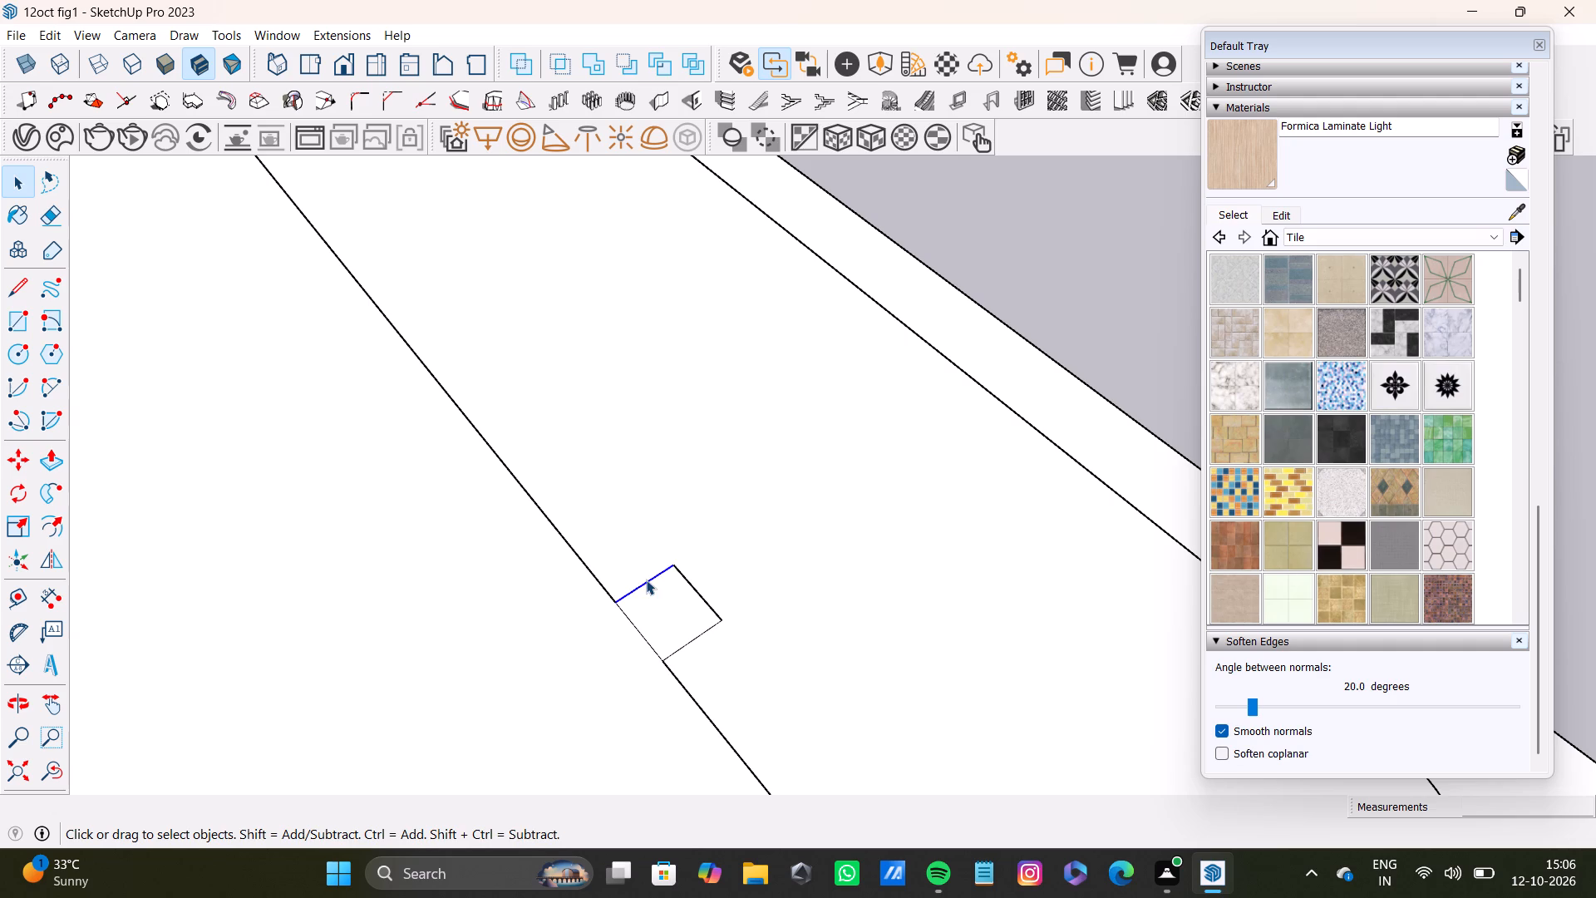
pyautogui.press('Delete')
pyautogui.click(693, 588)
pyautogui.press('Delete')
pyautogui.click(702, 633)
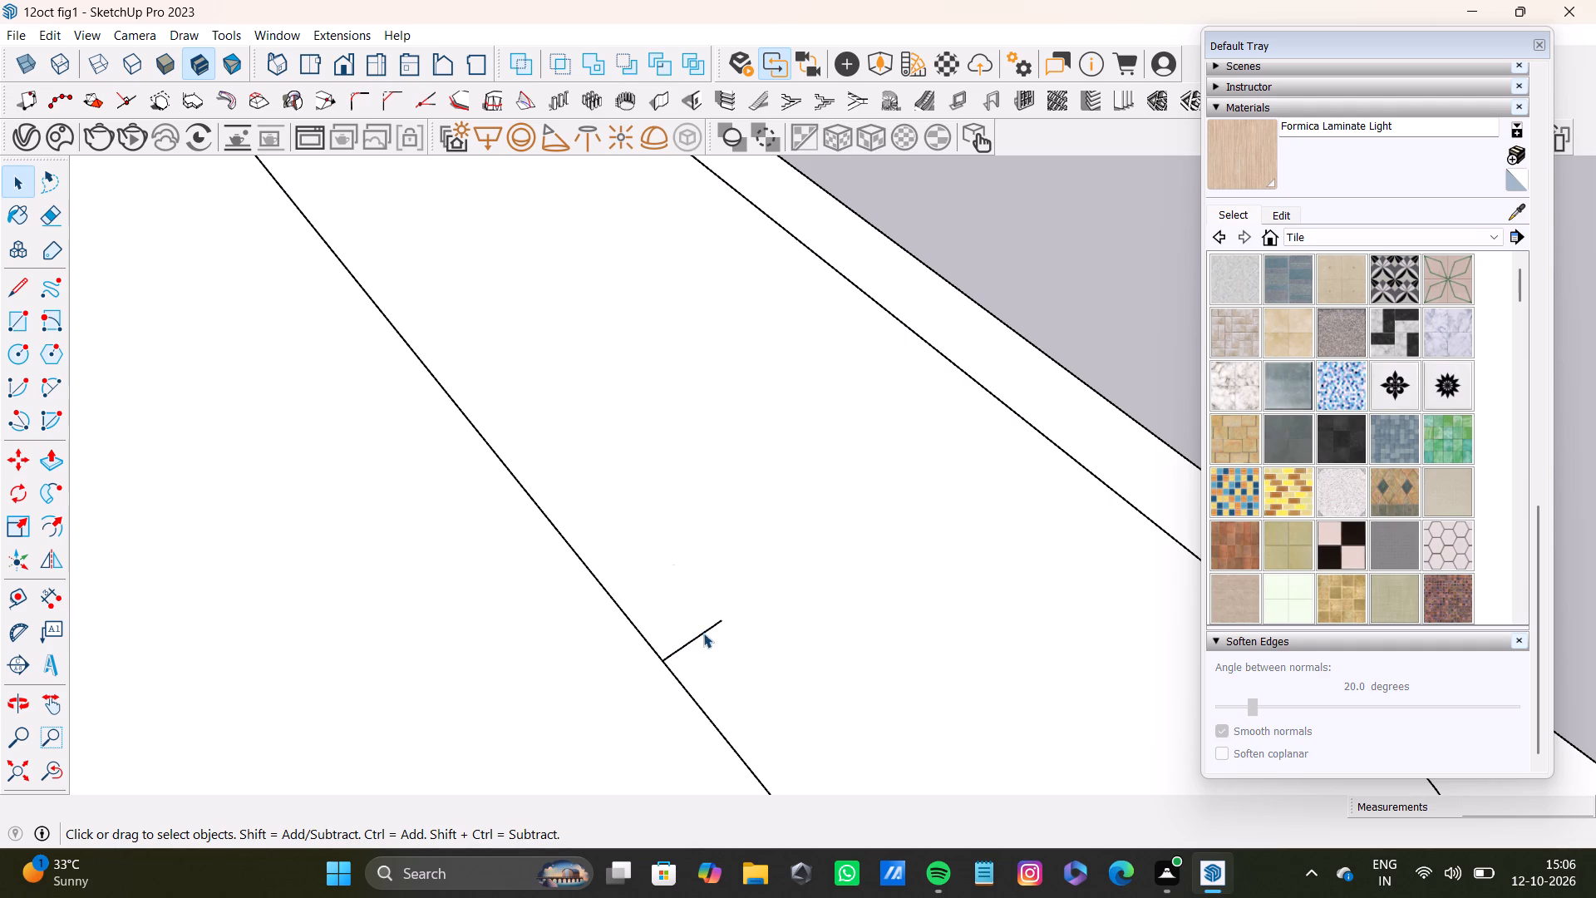
pyautogui.press('Delete')
# Delete the three protruding edges of the other small rectangle midway along the same long side, keeping the inset outline.
pyautogui.scroll(-20, 712, 609)
pyautogui.scroll(-3, 712, 609)
pyautogui.keyDown('shift'); pyautogui.moveTo(525, 338); pyautogui.dragTo(580, 419, button='middle'); pyautogui.keyUp('shift')
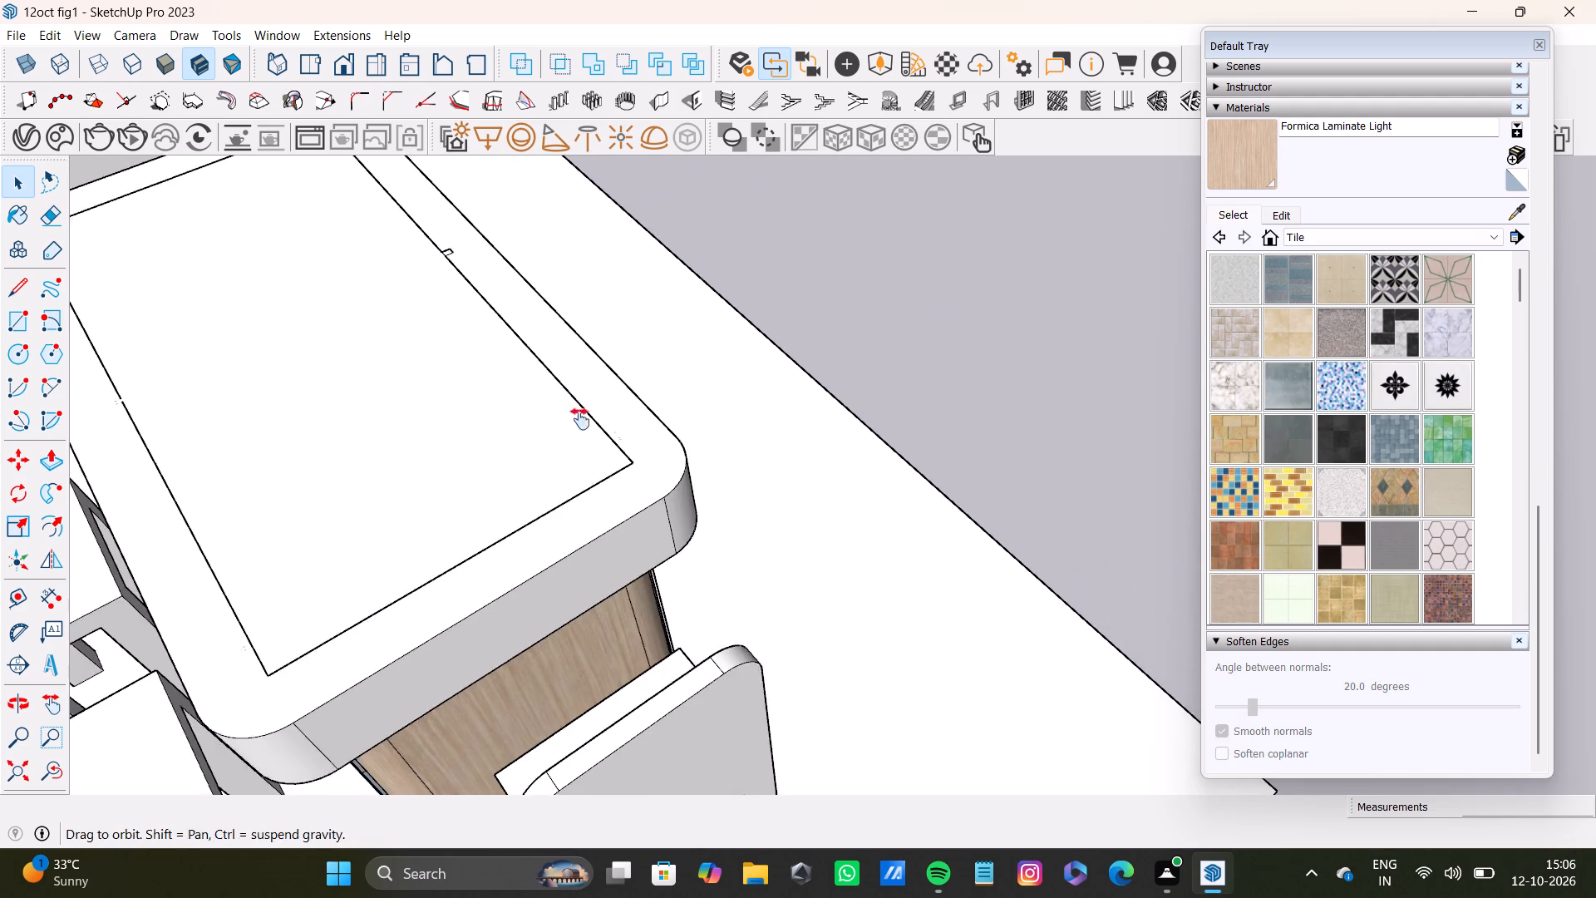
pyautogui.keyDown('shift'); pyautogui.moveTo(580, 419); pyautogui.dragTo(645, 545, button='middle'); pyautogui.keyUp('shift')
pyautogui.scroll(20, 573, 441)
pyautogui.scroll(7, 573, 441)
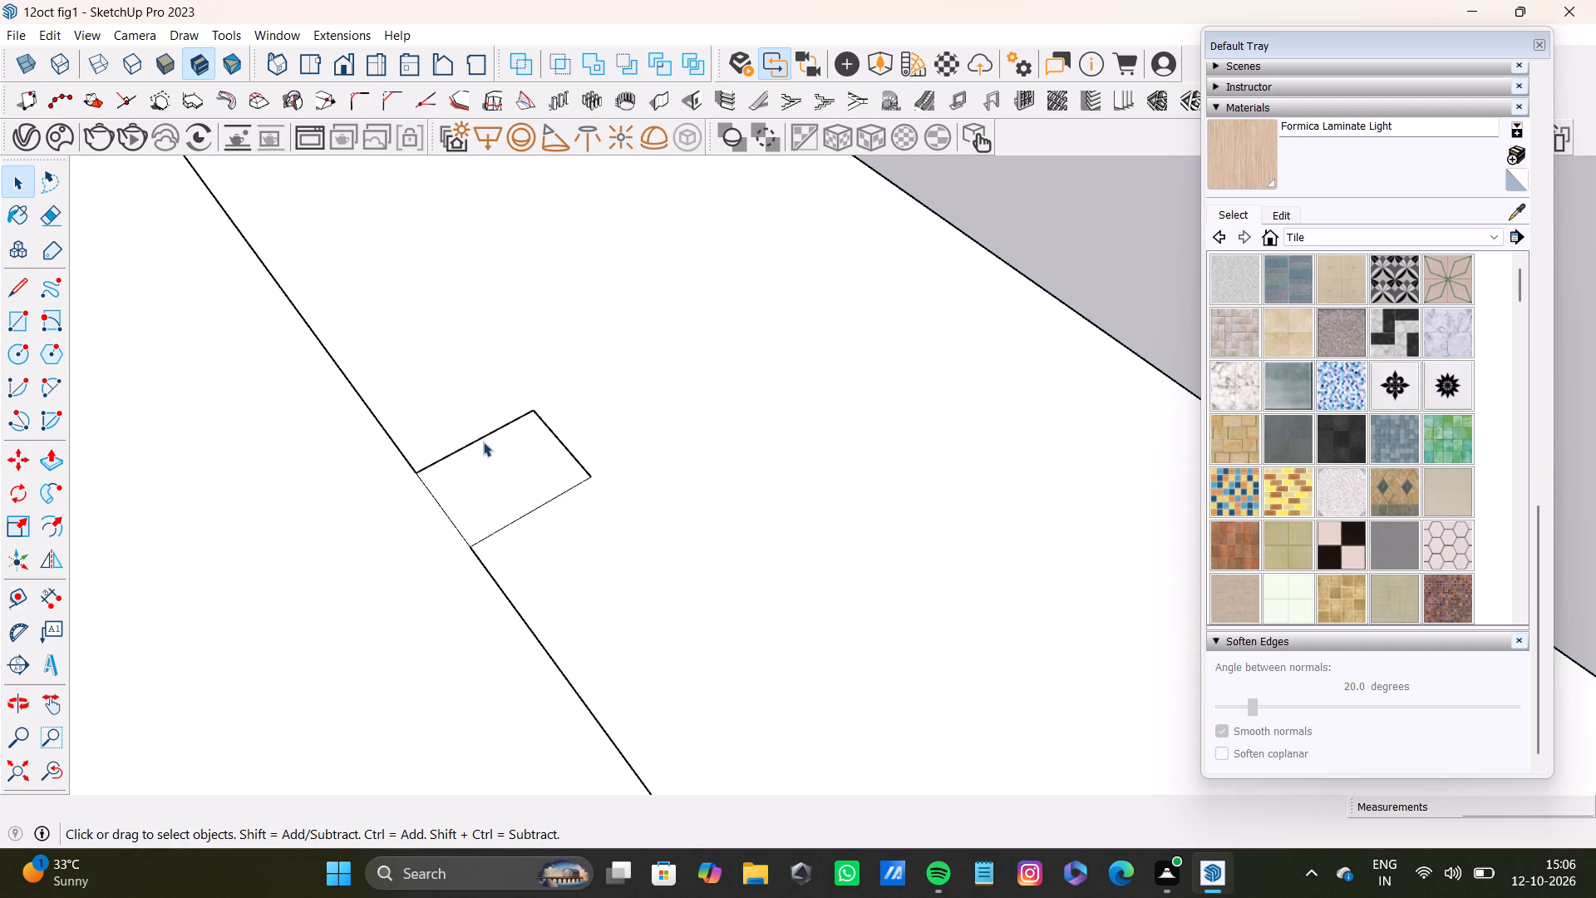
pyautogui.click(485, 436)
pyautogui.press('Delete')
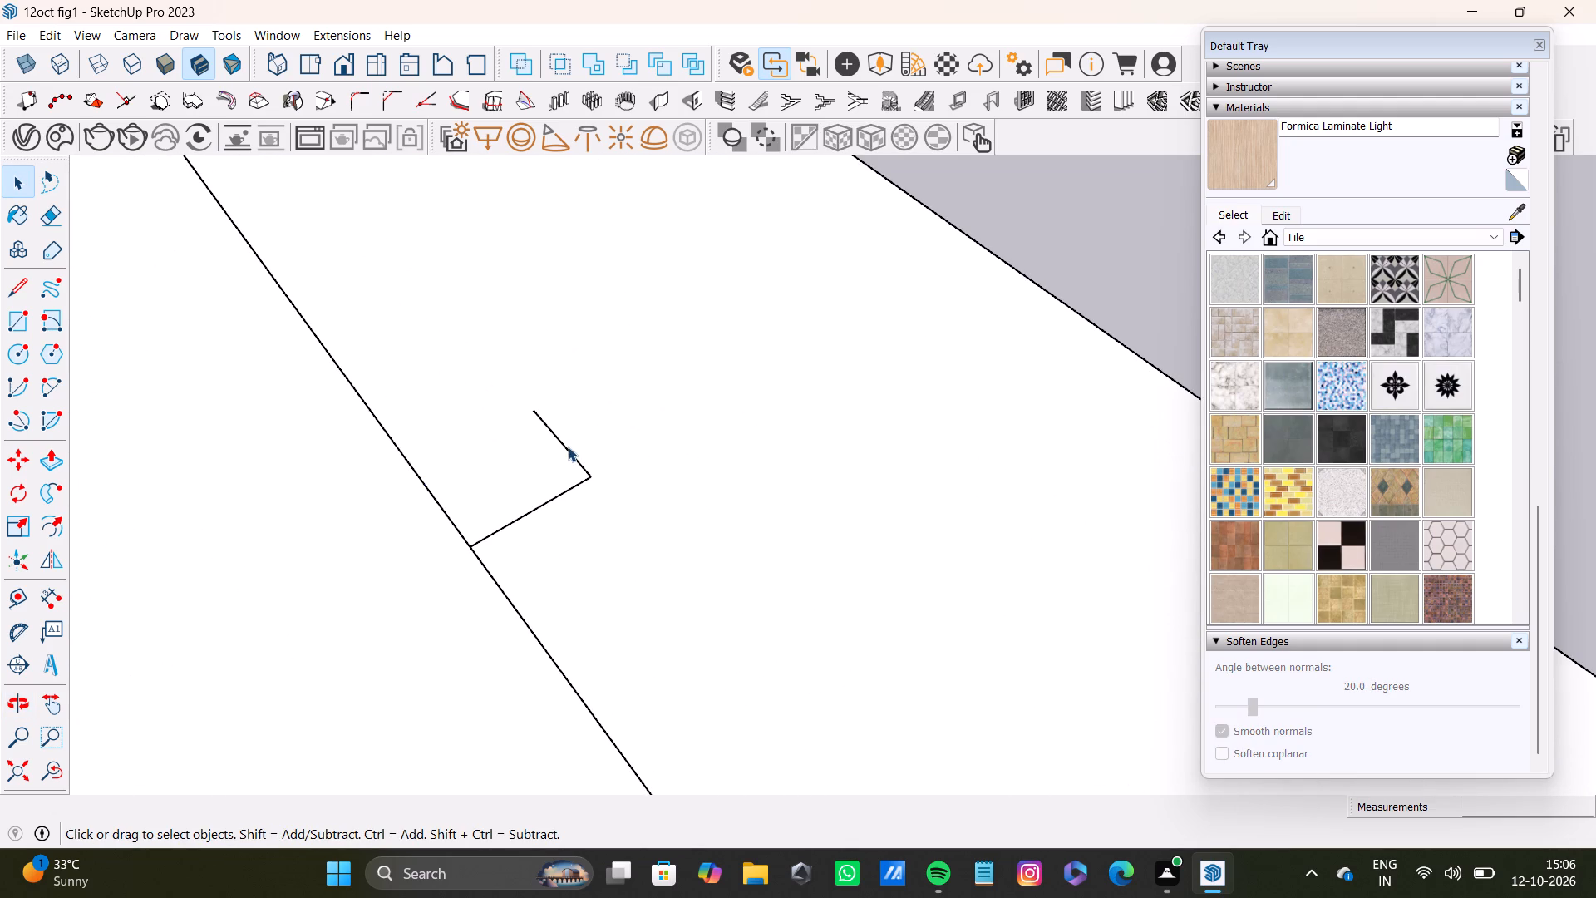
pyautogui.click(568, 447)
pyautogui.press('Delete')
pyautogui.click(554, 499)
pyautogui.press('Delete')
# Place a guide parallel to the floor slab's long edge on the chairless side, about 10 5/8" inside it.
pyautogui.scroll(-20, 674, 417)
pyautogui.scroll(-2, 674, 417)
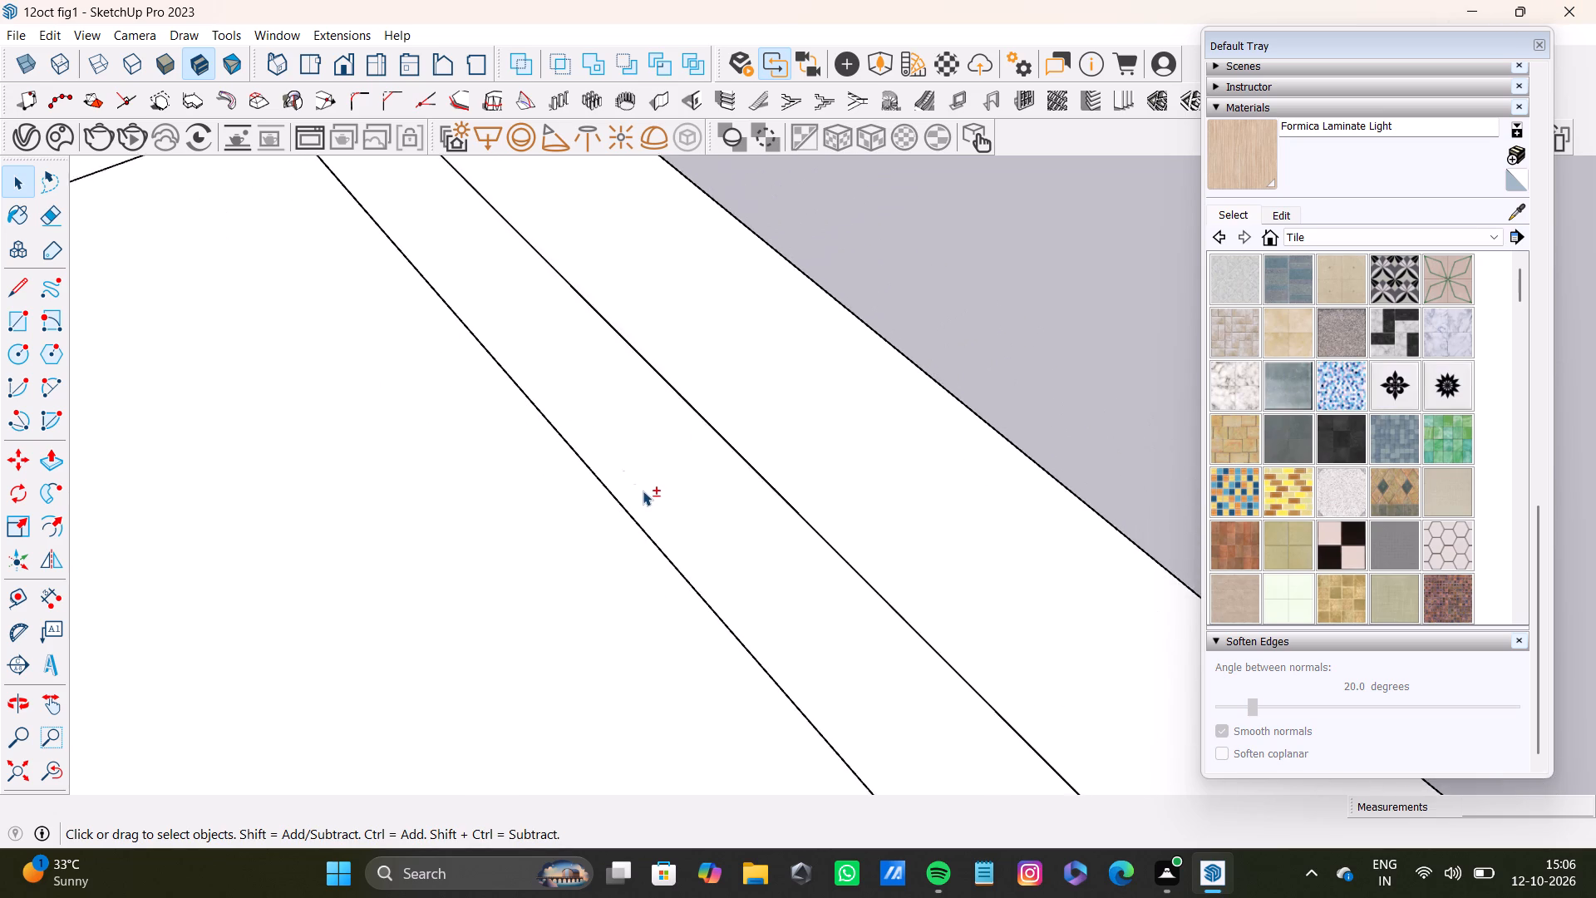
pyautogui.scroll(-13, 643, 491)
pyautogui.keyDown('shift'); pyautogui.moveTo(638, 511); pyautogui.dragTo(944, 247, button='middle'); pyautogui.keyUp('shift')
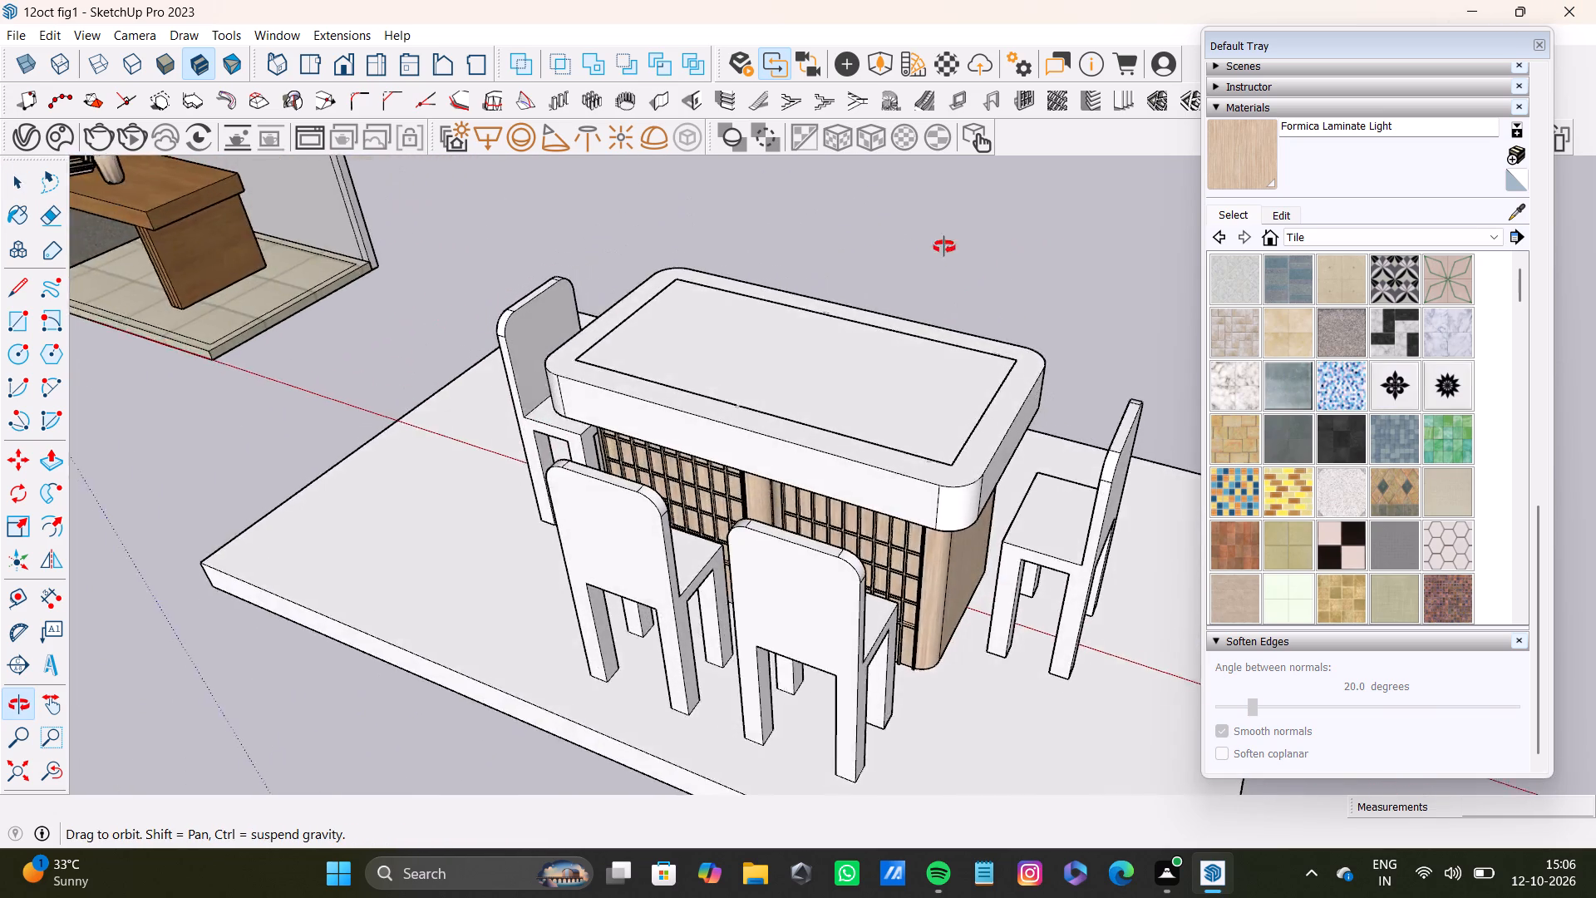
pyautogui.keyDown('shift'); pyautogui.moveTo(944, 247); pyautogui.dragTo(674, 489, button='middle'); pyautogui.keyUp('shift')
pyautogui.scroll(-1, 674, 489)
pyautogui.keyDown('shift'); pyautogui.moveTo(759, 492); pyautogui.dragTo(539, 506, button='middle'); pyautogui.keyUp('shift')
pyautogui.scroll(3, 880, 493)
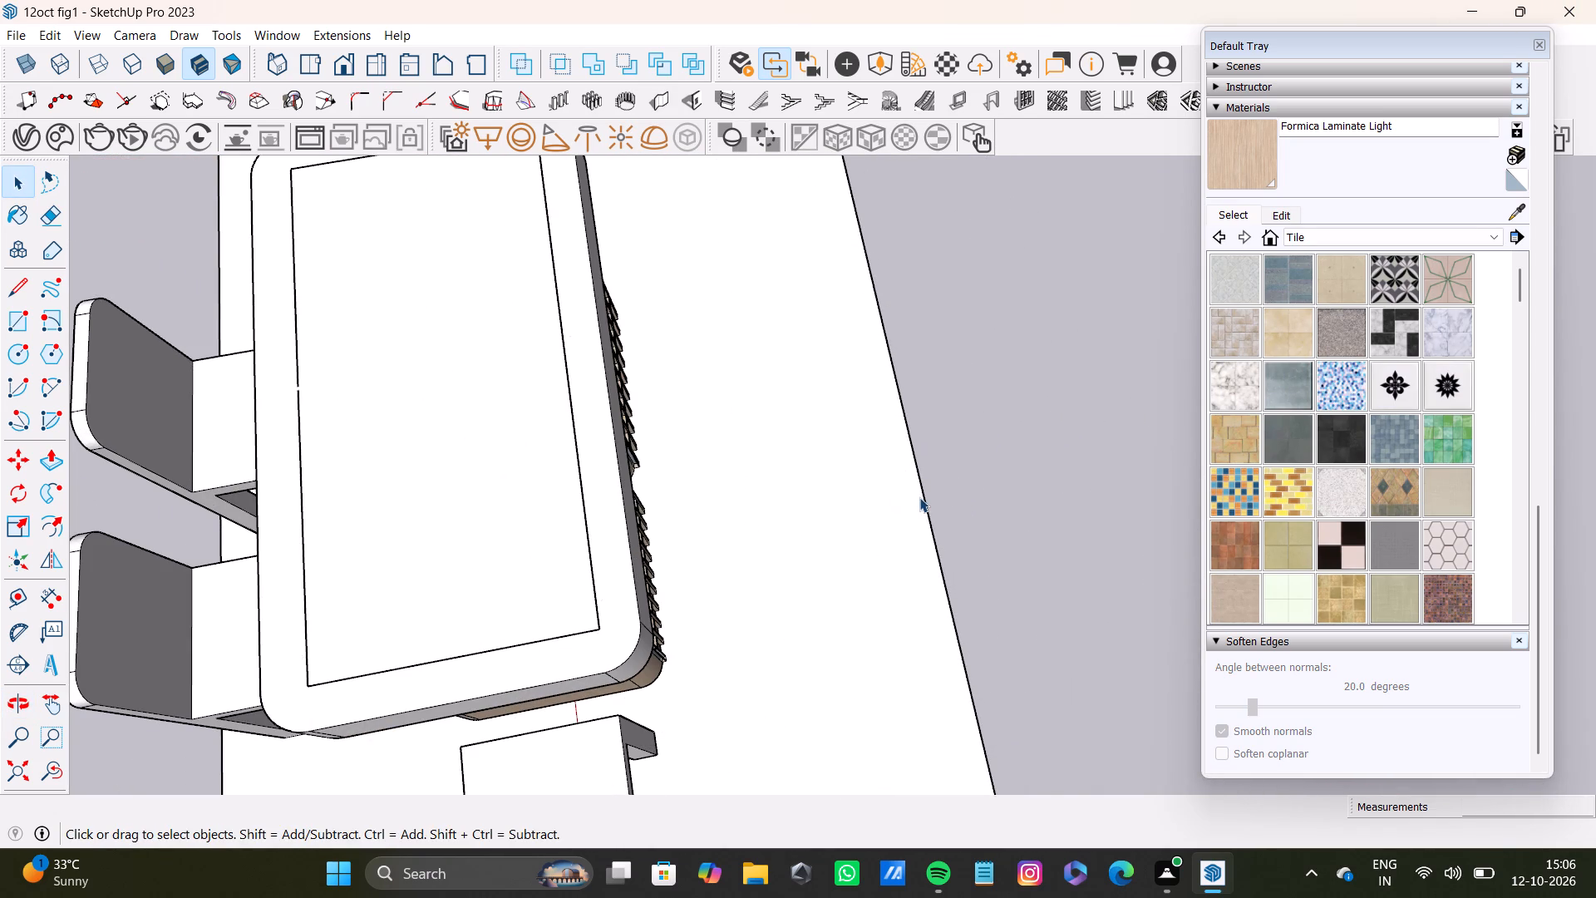
pyautogui.write('ty')
pyautogui.click(927, 510)
pyautogui.scroll(-6, 863, 507)
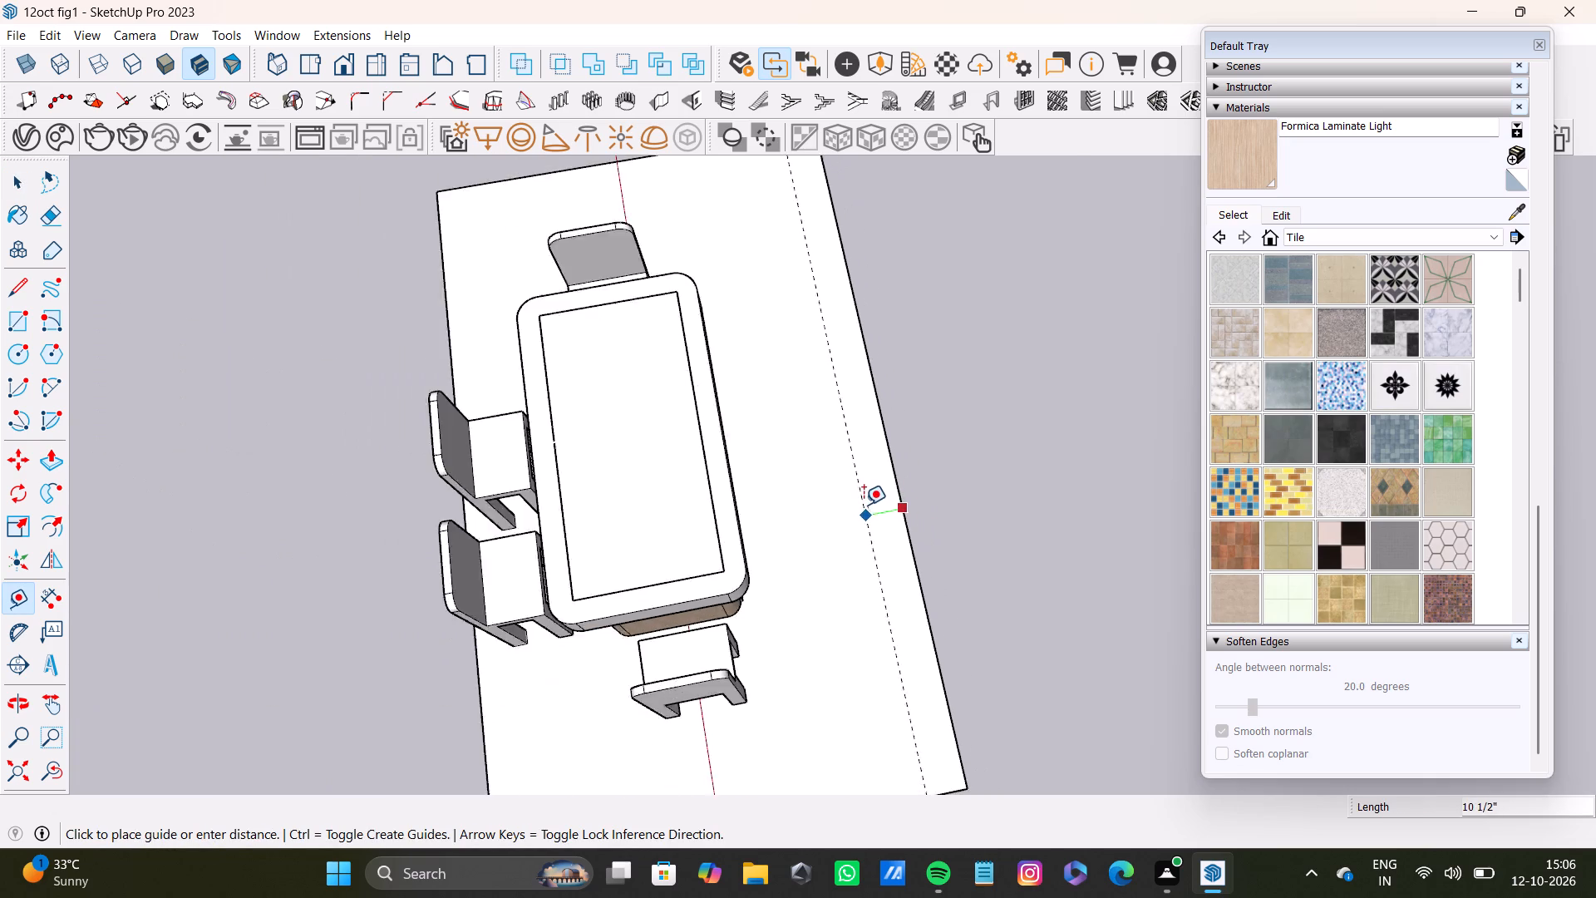
pyautogui.scroll(-6, 864, 505)
pyautogui.moveTo(864, 504); pyautogui.dragTo(784, 420, button='middle')
pyautogui.scroll(3, 826, 460)
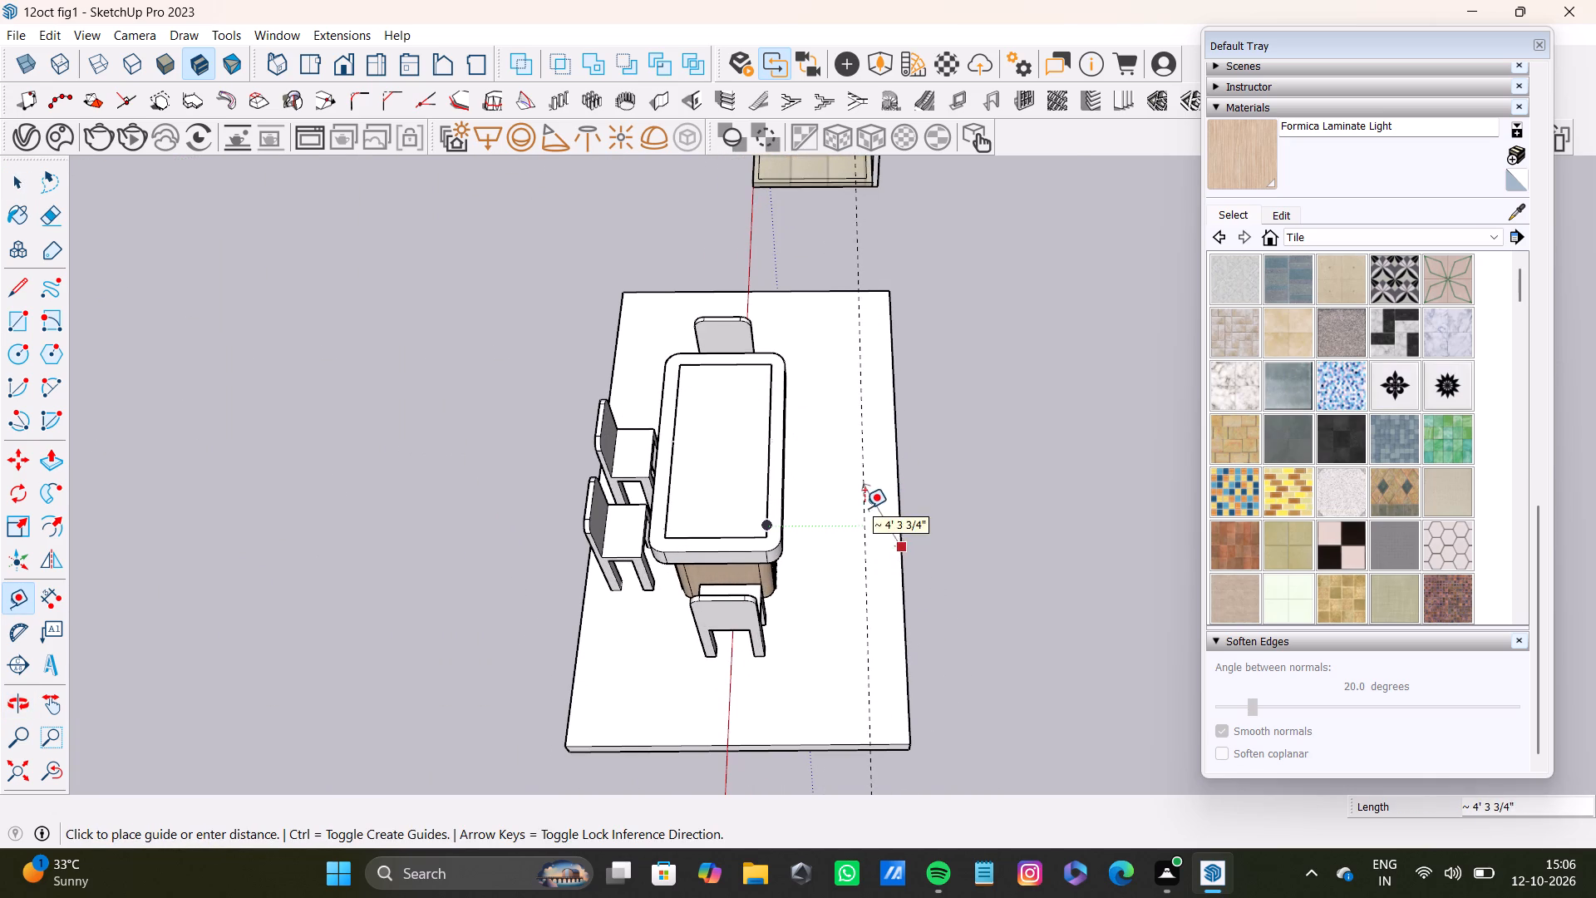
pyautogui.click(874, 576)
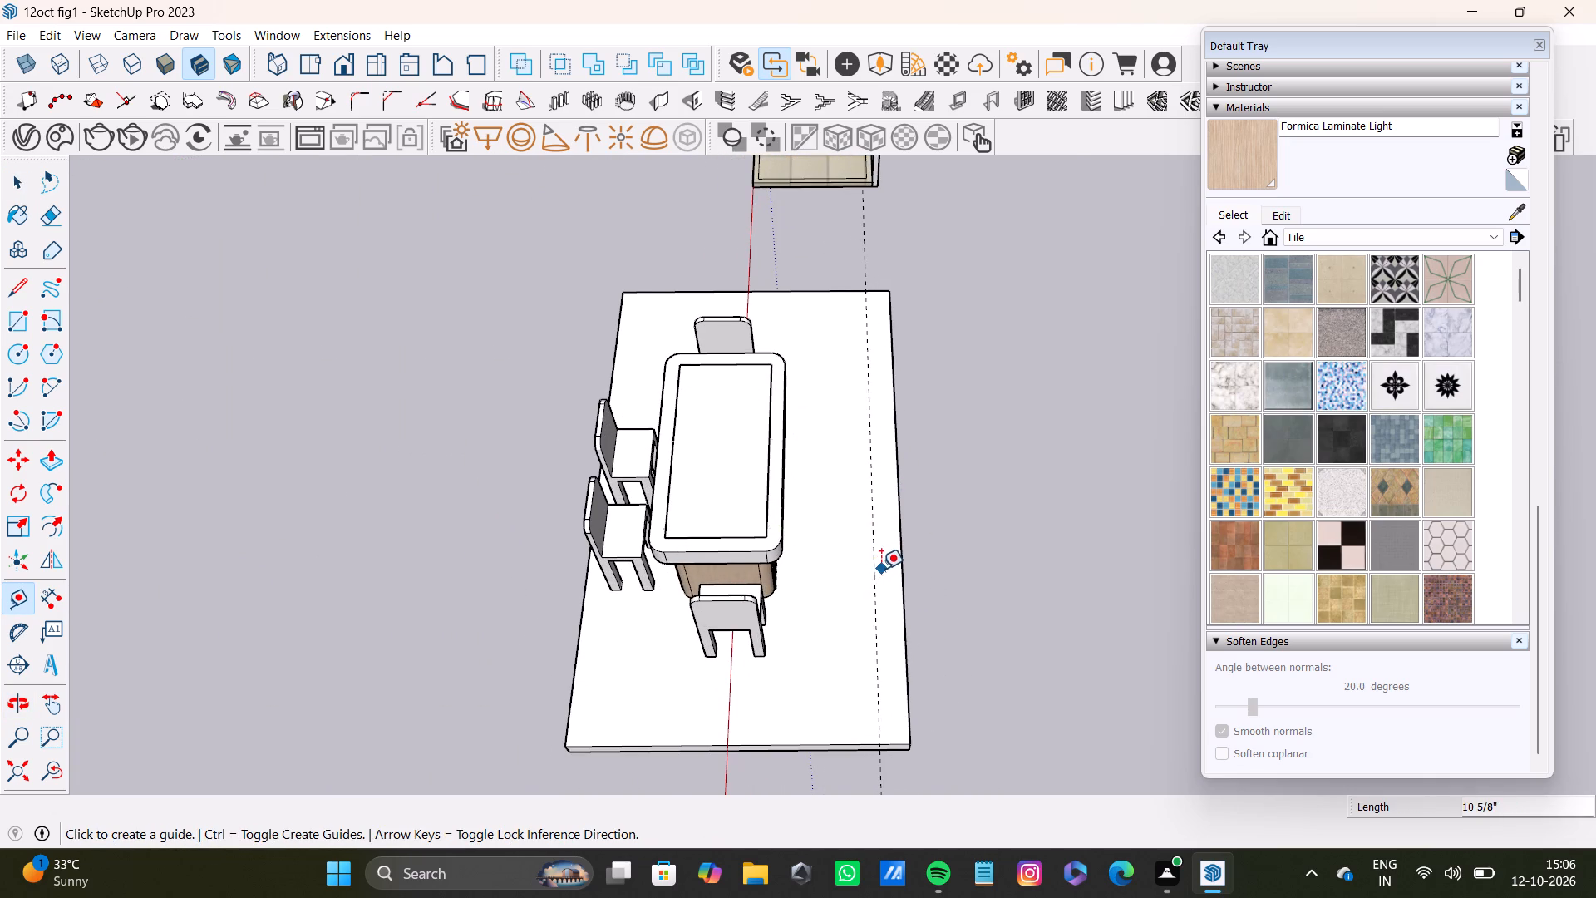
# Draw a line along the guide across the floor slab's full length to split off a narrow edge strip.
pyautogui.press('l')
pyautogui.scroll(2, 849, 437)
pyautogui.click(871, 264)
pyautogui.keyDown('shift'); pyautogui.moveTo(883, 558); pyautogui.dragTo(869, 252, button='middle'); pyautogui.keyUp('shift')
pyautogui.click(870, 486)
pyautogui.press('space')
# Extrude the narrow edge strip upward with Push/Pull to form a wall along the floor slab's chairless long side.
pyautogui.scroll(-10, 862, 462)
pyautogui.keyDown('shift'); pyautogui.moveTo(841, 420); pyautogui.dragTo(839, 491, button='middle'); pyautogui.keyUp('shift')
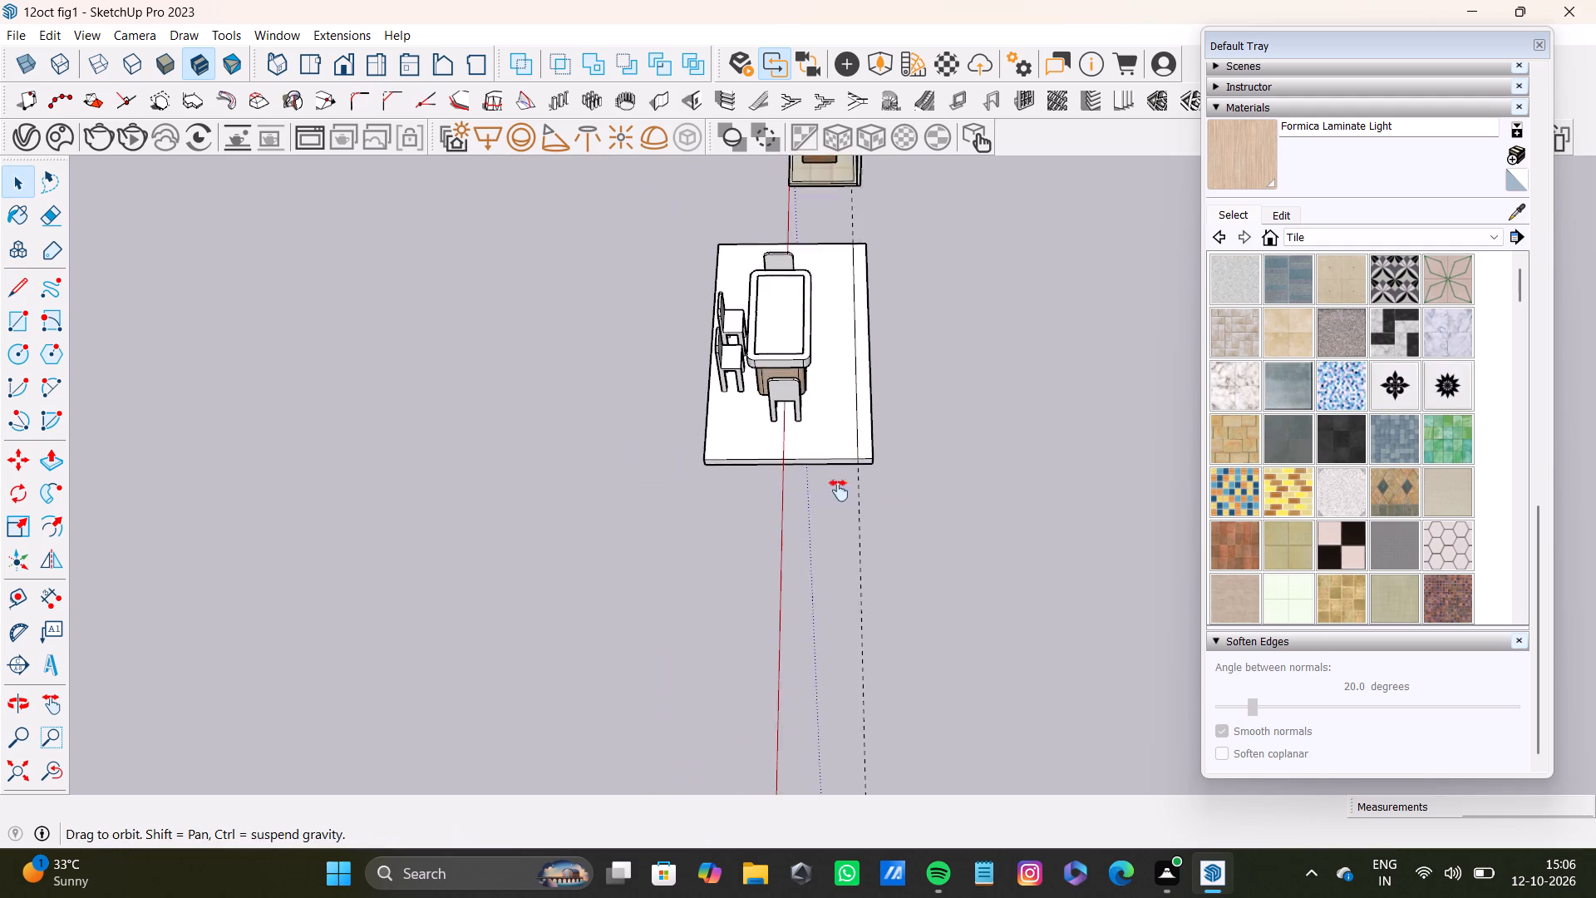
pyautogui.keyDown('shift'); pyautogui.moveTo(839, 491); pyautogui.dragTo(883, 487, button='middle'); pyautogui.keyUp('shift')
pyautogui.press('space')
pyautogui.scroll(8, 881, 479)
pyautogui.click(857, 487)
pyautogui.press('p')
pyautogui.moveTo(859, 484); pyautogui.dragTo(815, 338)
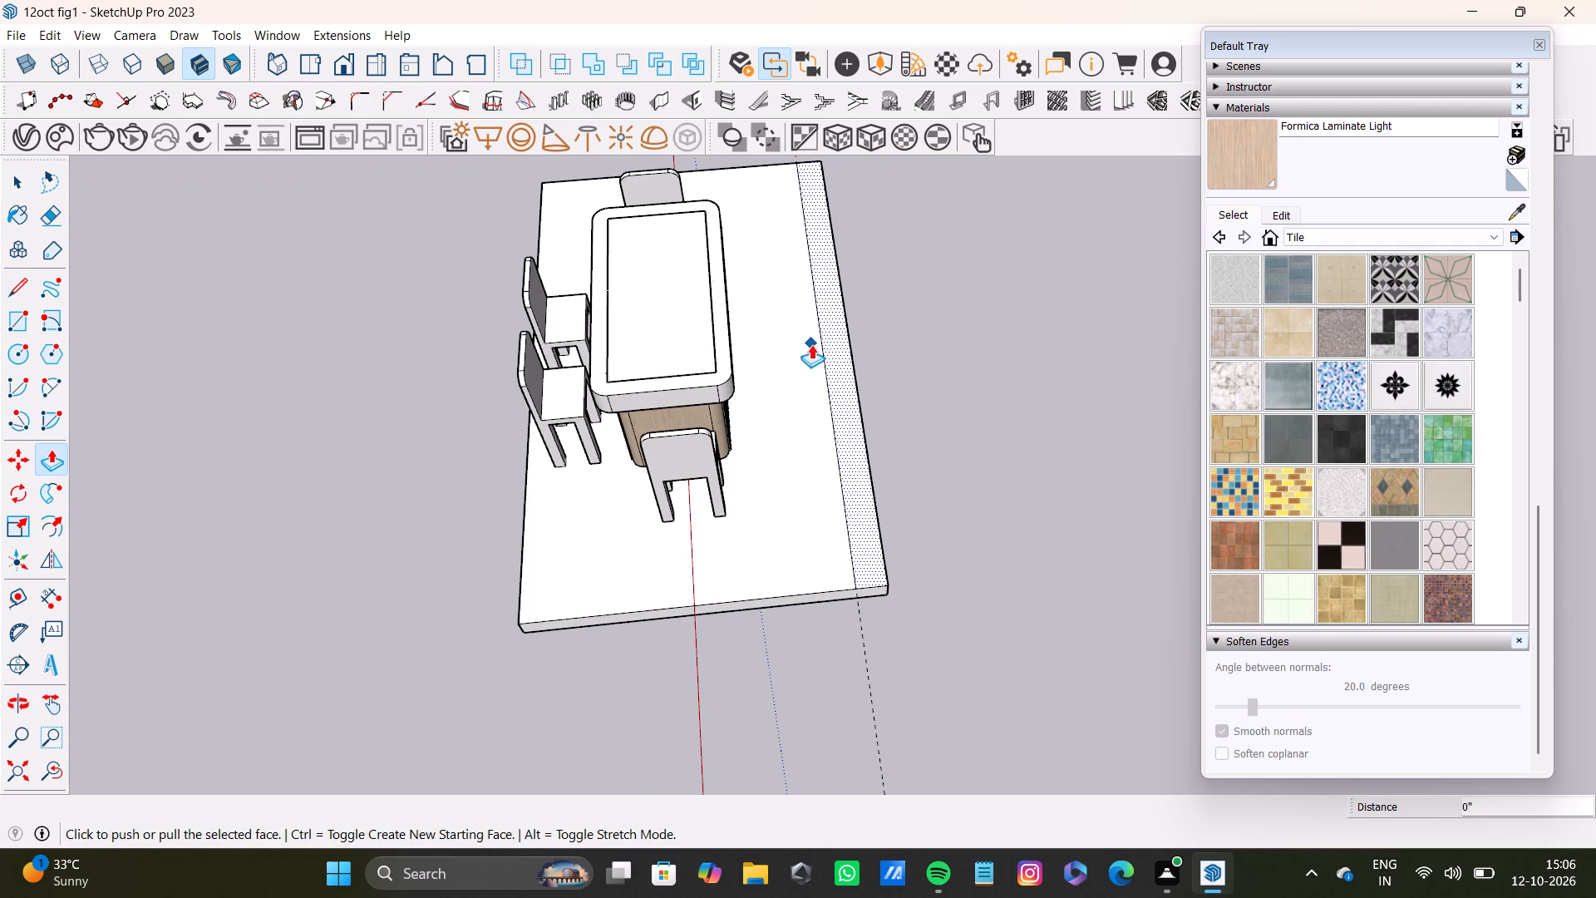
pyautogui.moveTo(870, 563); pyautogui.dragTo(834, 417)
pyautogui.moveTo(872, 516); pyautogui.dragTo(844, 348)
# Raise the top of the new wall by a further 3' 5" with Push/Pull.
pyautogui.scroll(-7, 827, 393)
pyautogui.moveTo(816, 464); pyautogui.dragTo(827, 441, button='middle')
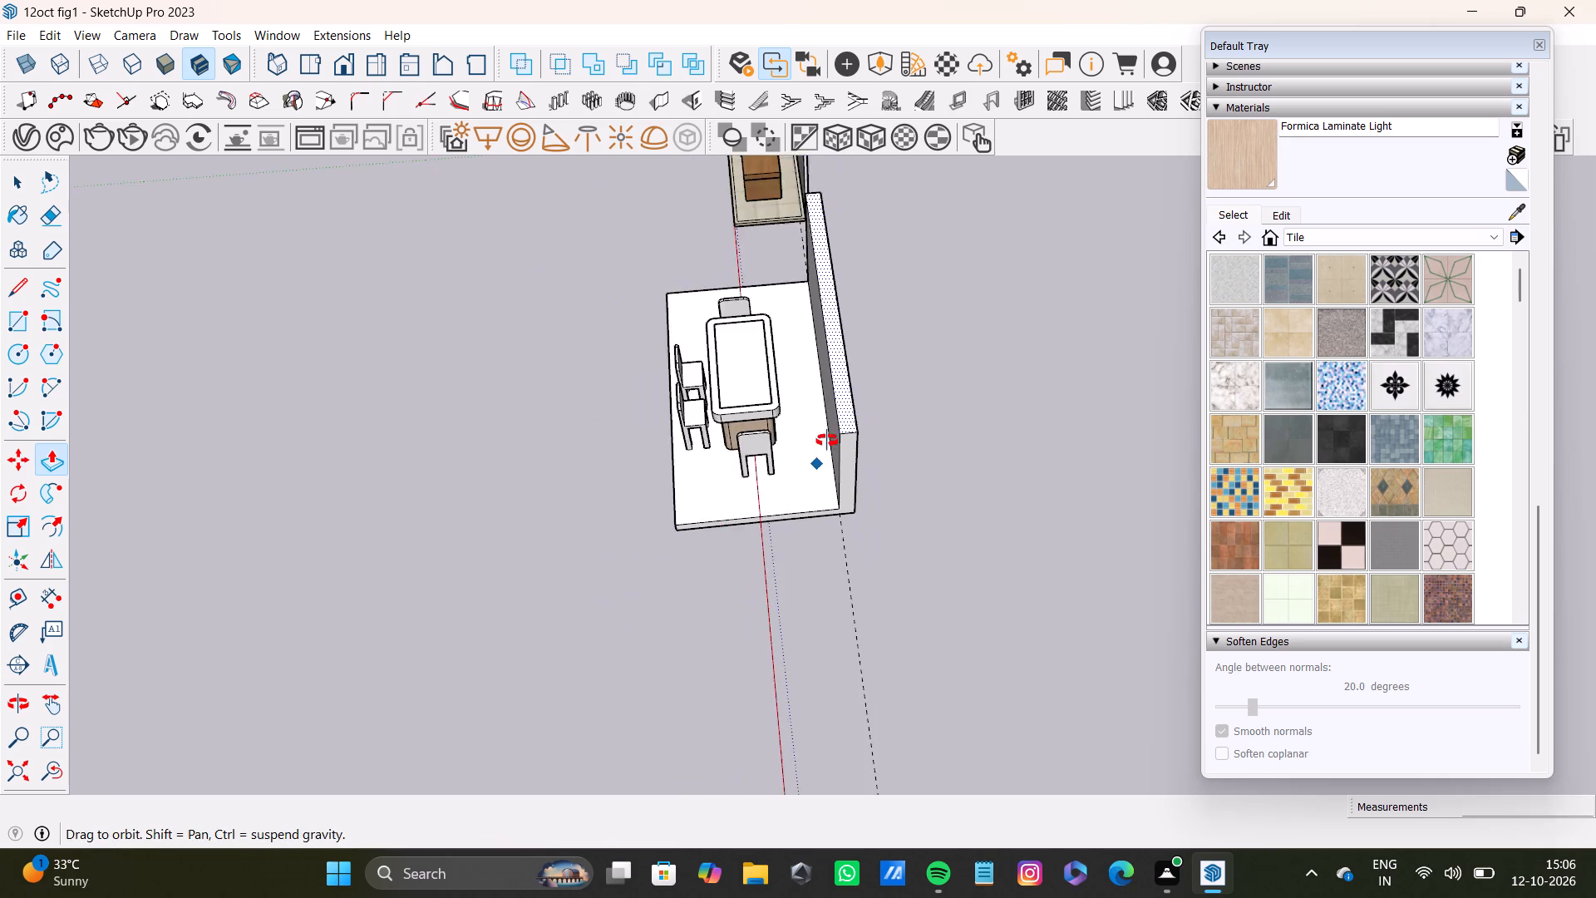
pyautogui.moveTo(827, 441); pyautogui.dragTo(995, 268, button='middle')
pyautogui.scroll(3, 873, 356)
pyautogui.moveTo(857, 347); pyautogui.dragTo(817, 200)
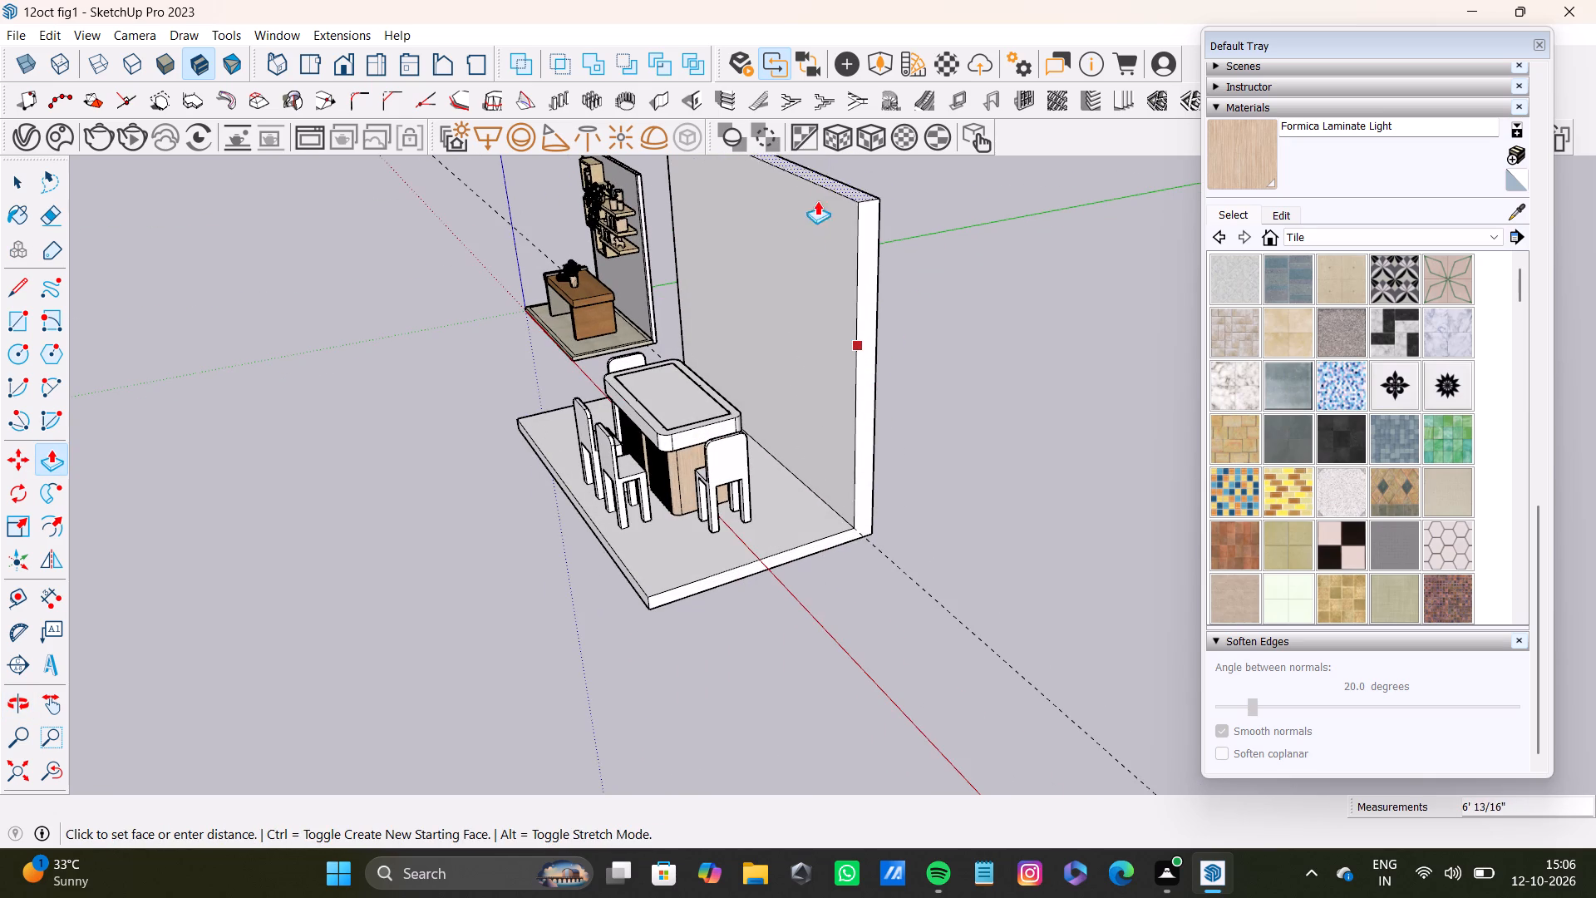
pyautogui.moveTo(817, 200); pyautogui.dragTo(812, 262)
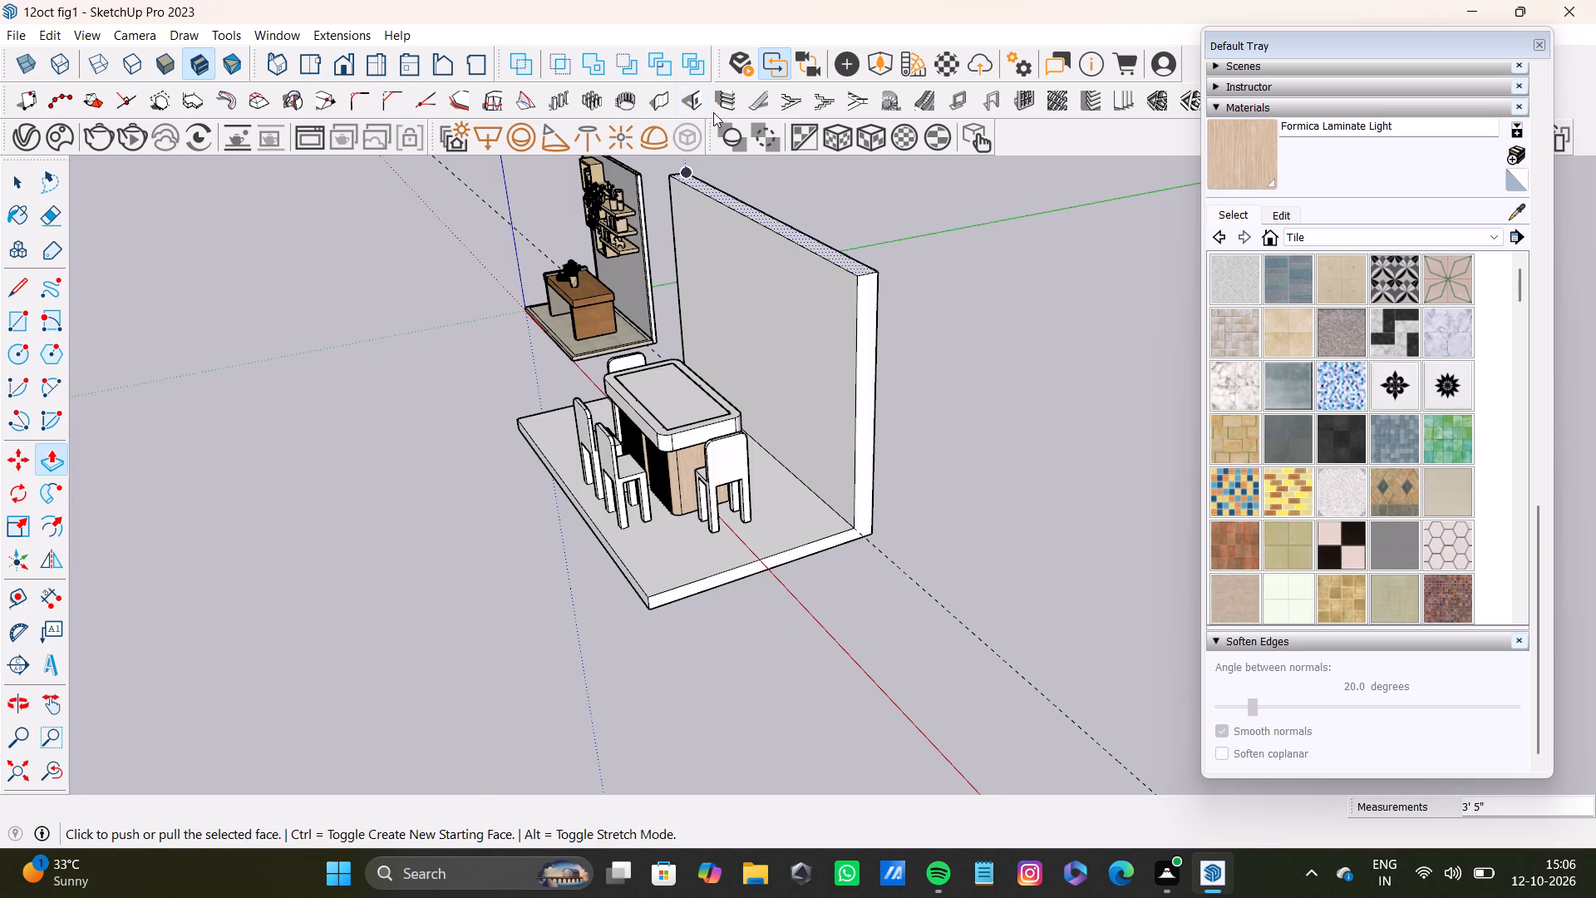
# Look over the new wall and its joint with the floor slab at the end facing the desk display.
pyautogui.scroll(-9, 855, 352)
pyautogui.scroll(1, 851, 400)
pyautogui.moveTo(851, 400); pyautogui.dragTo(1006, 373, button='middle')
pyautogui.scroll(9, 829, 343)
pyautogui.moveTo(795, 327); pyautogui.dragTo(1094, 294, button='middle')
pyautogui.scroll(-5, 824, 396)
pyautogui.moveTo(756, 397); pyautogui.dragTo(927, 363, button='middle')
pyautogui.scroll(9, 647, 401)
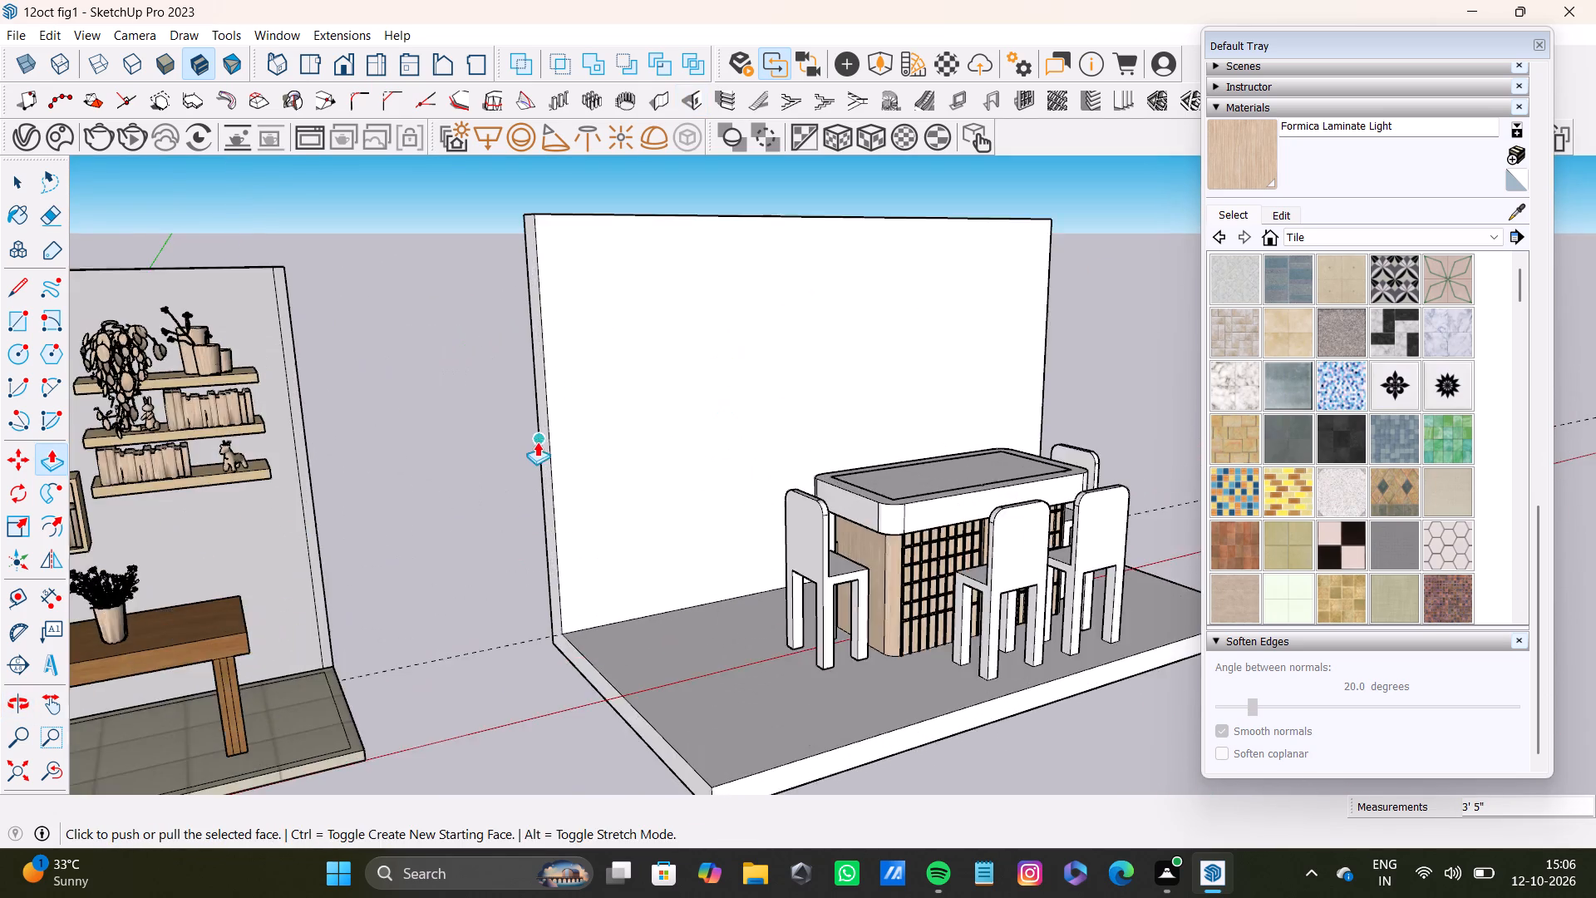
pyautogui.scroll(2, 537, 442)
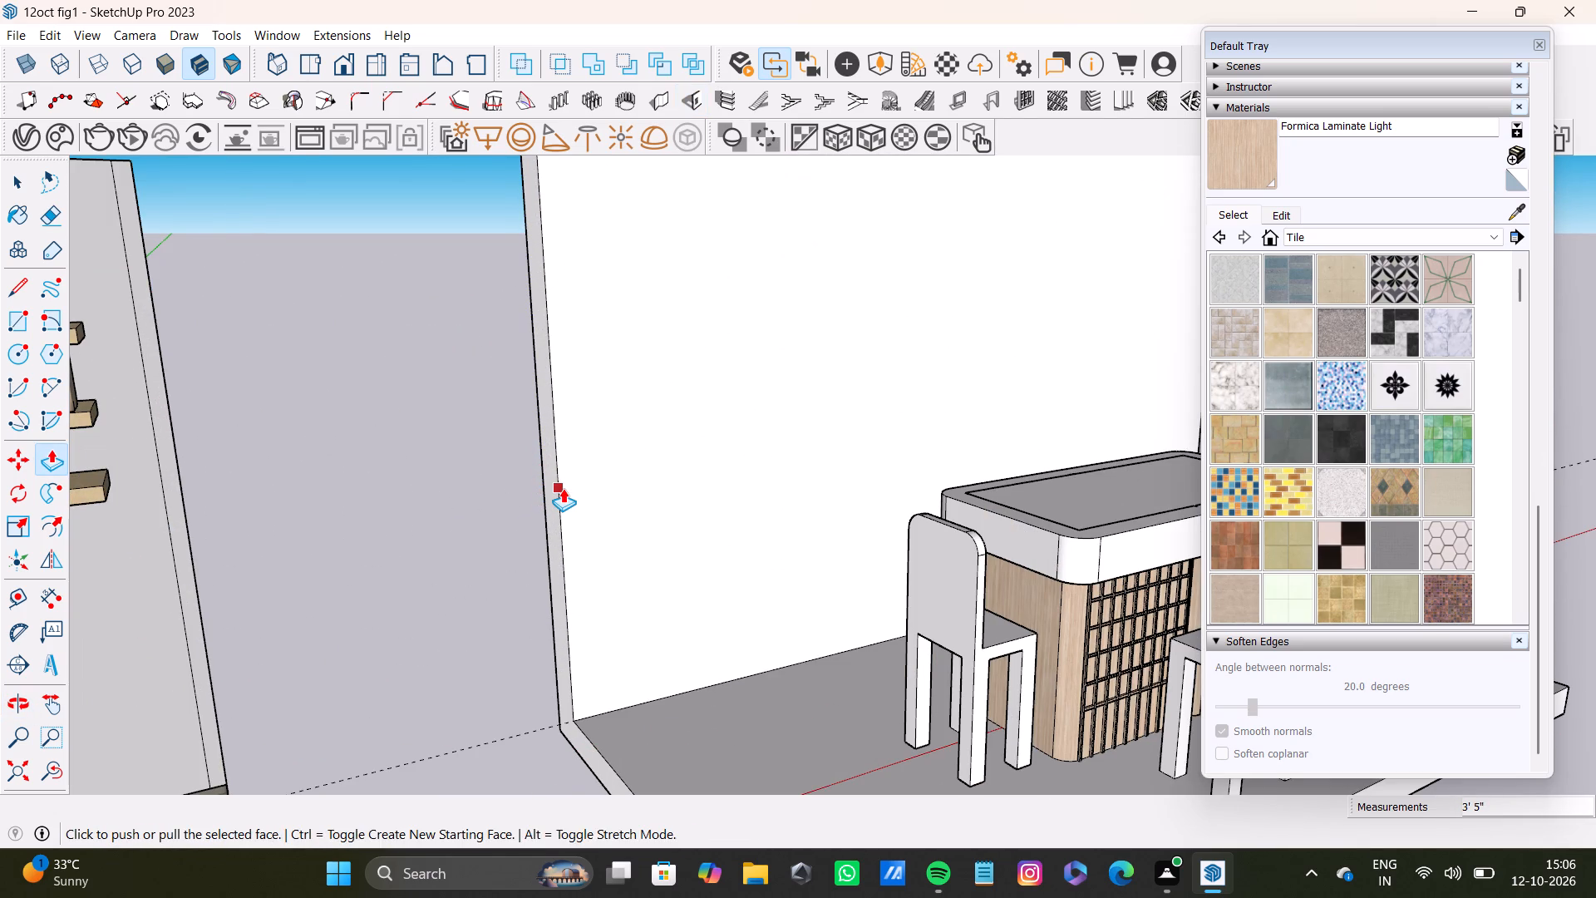
pyautogui.press('space')
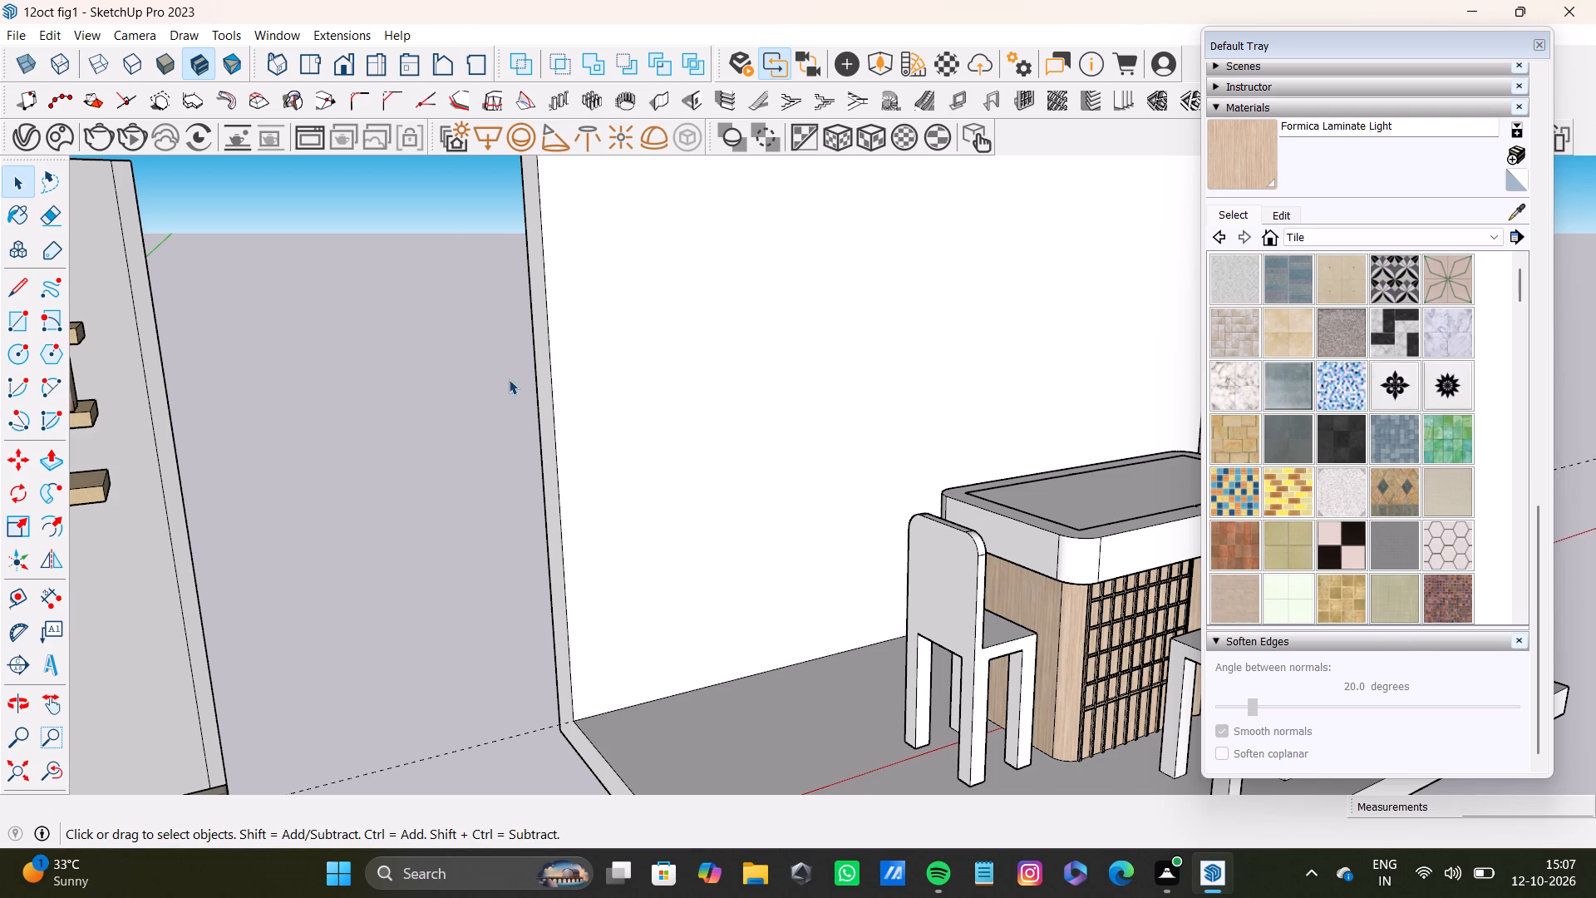
# Push the shared end face of the wall and floor slab nearest the desk display inward by 2' 11 1/4" with Push/Pull.
pyautogui.scroll(5, 509, 379)
pyautogui.click(563, 488)
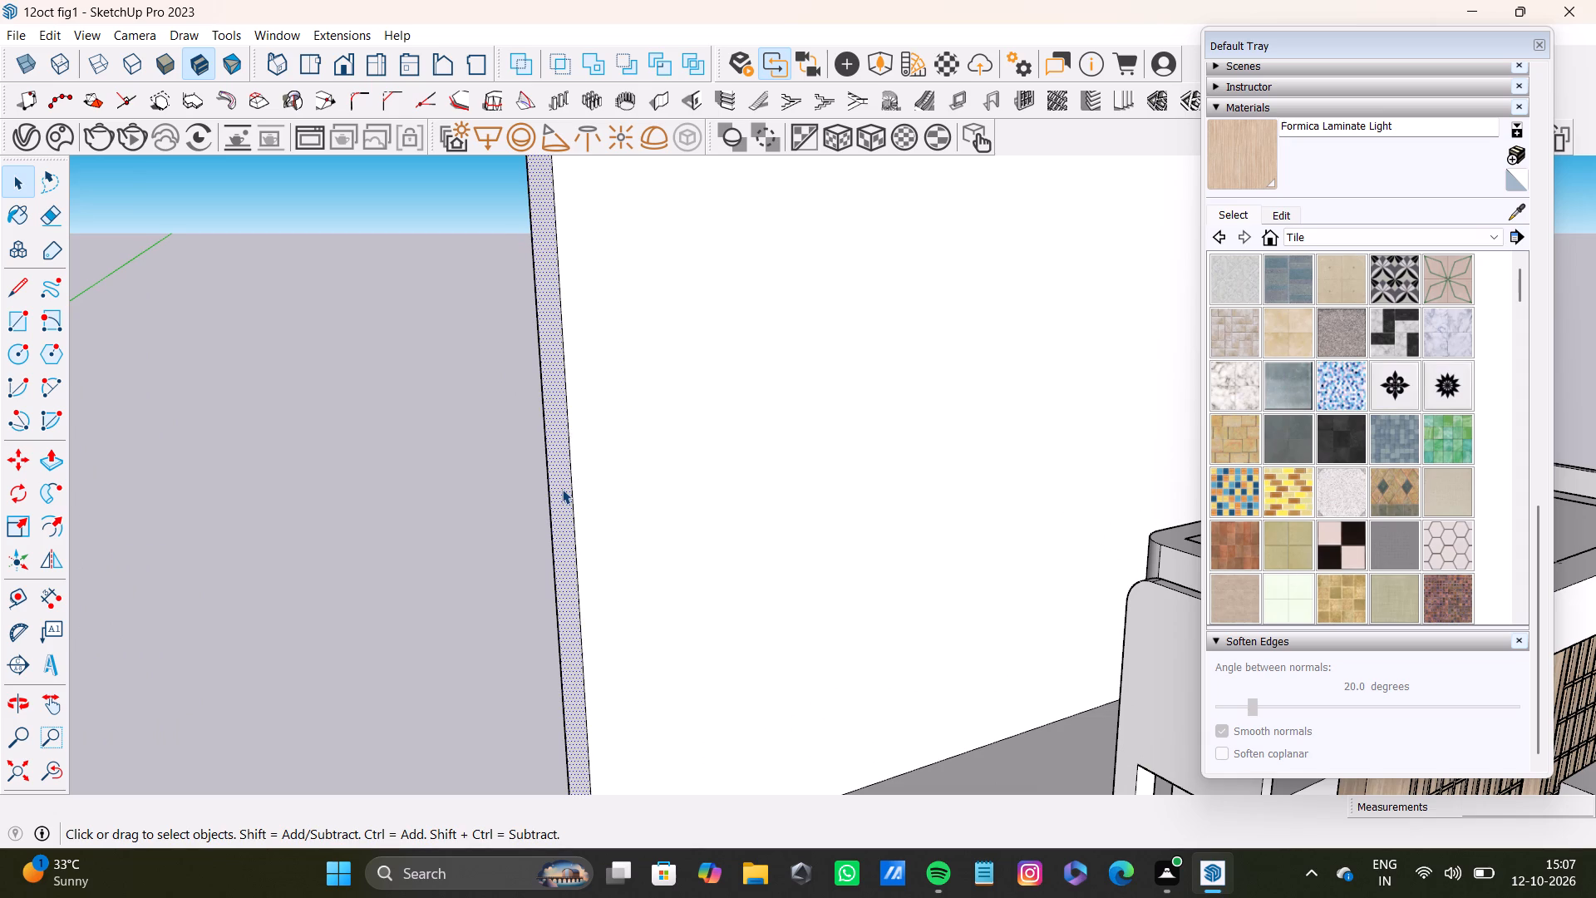
pyautogui.press('p')
pyautogui.moveTo(572, 525); pyautogui.dragTo(629, 525)
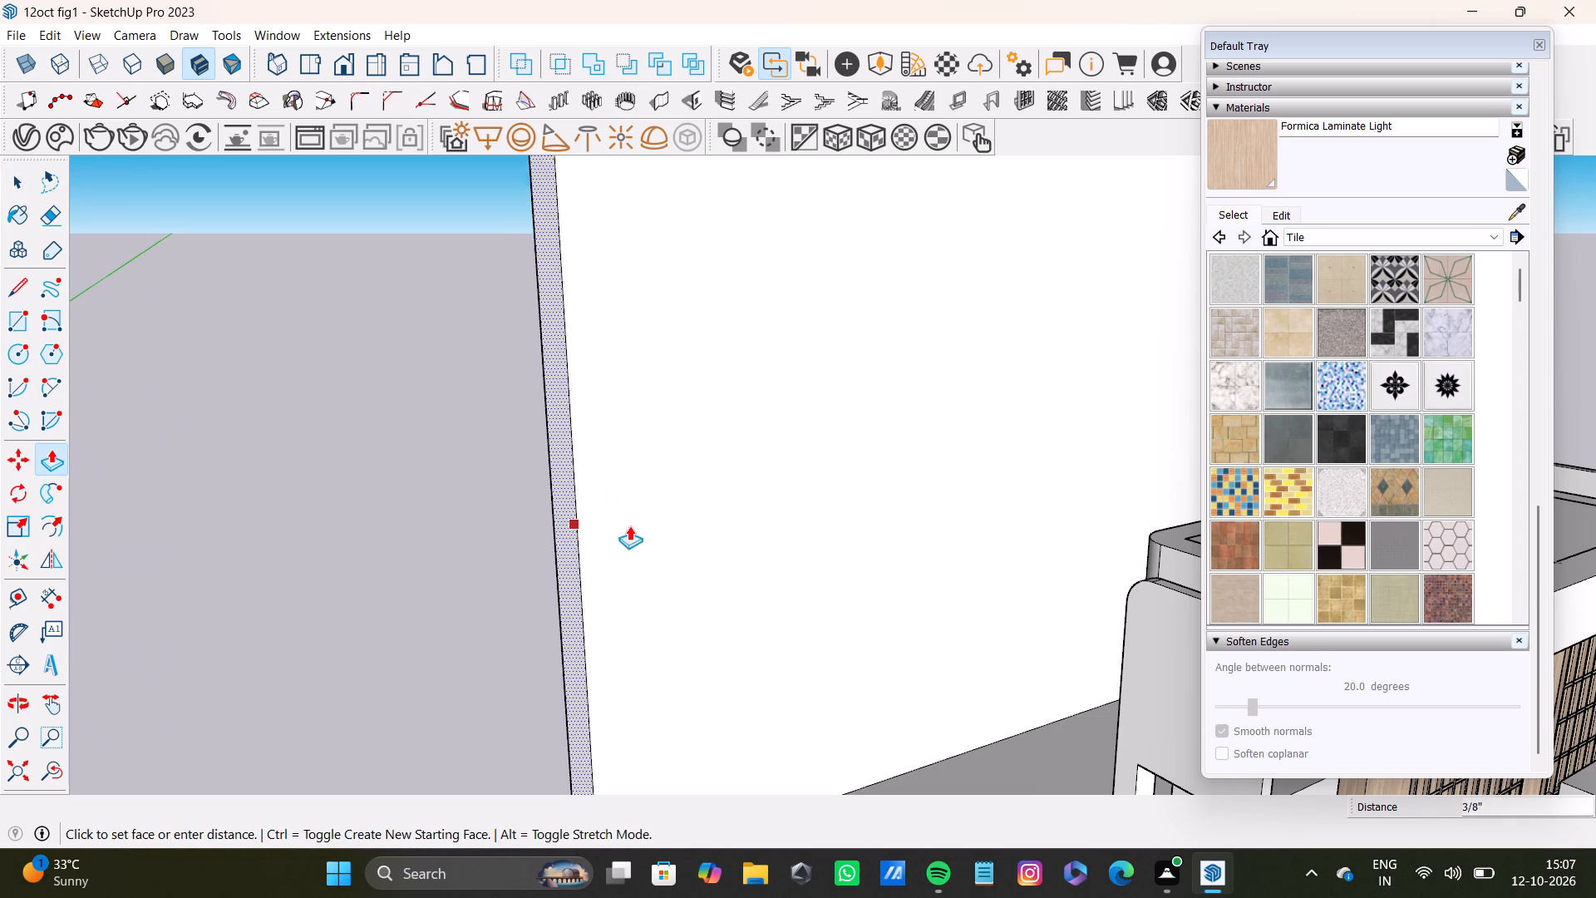
pyautogui.moveTo(629, 525); pyautogui.dragTo(800, 488)
pyautogui.scroll(-16, 803, 485)
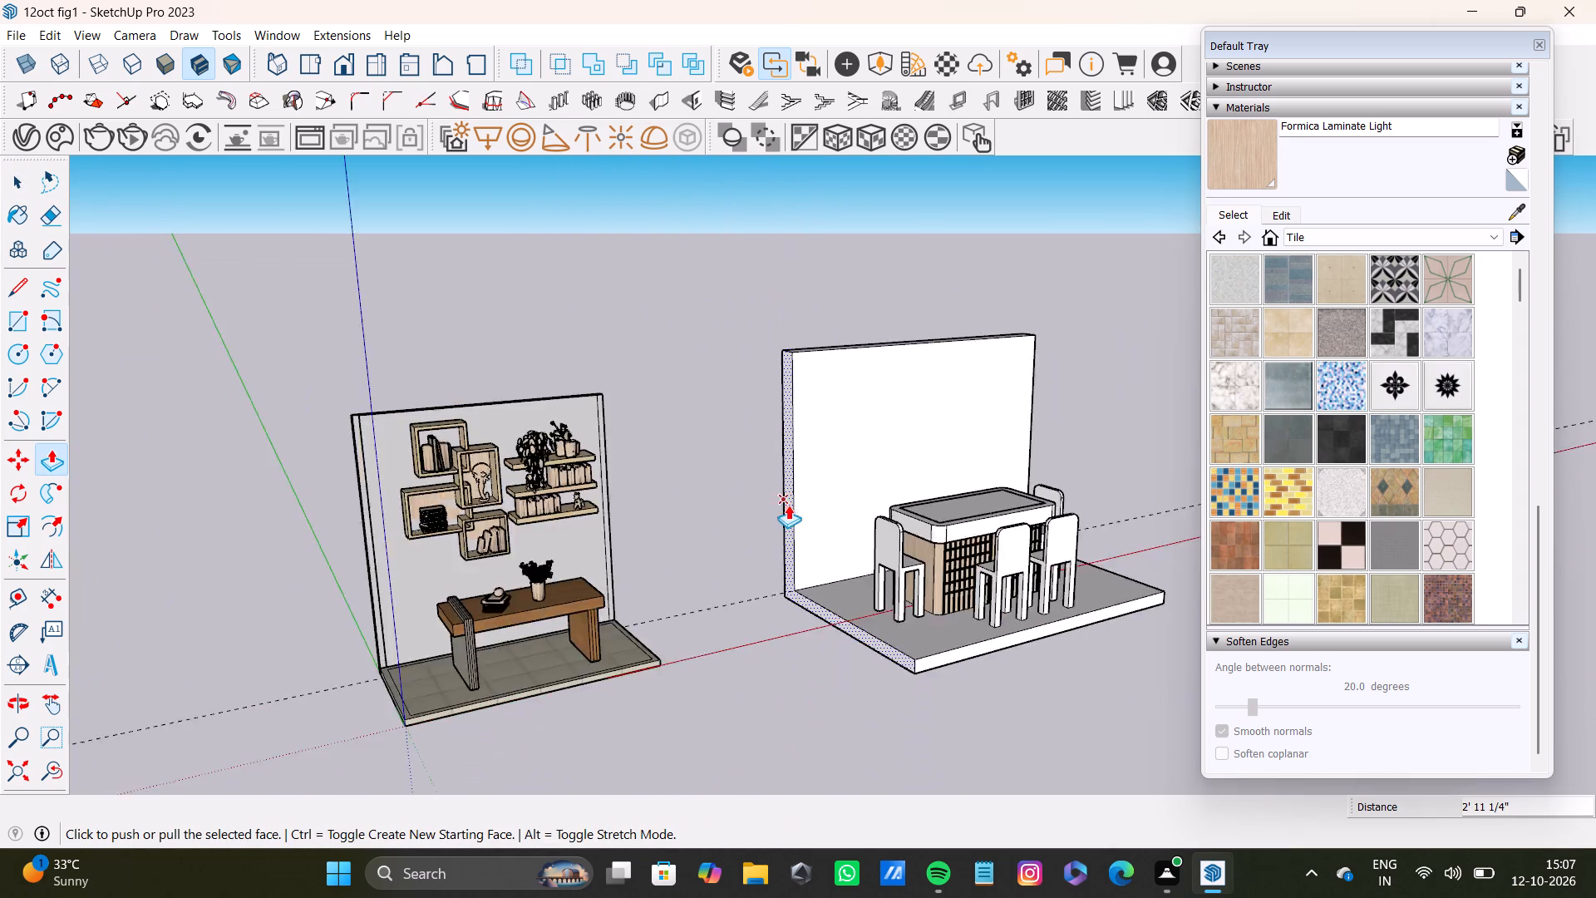
# Push the same wall and slab end face further inward towards the nearest chair with Push/Pull.
pyautogui.scroll(-5, 788, 505)
pyautogui.moveTo(898, 560); pyautogui.dragTo(791, 632, button='middle')
pyautogui.scroll(9, 826, 463)
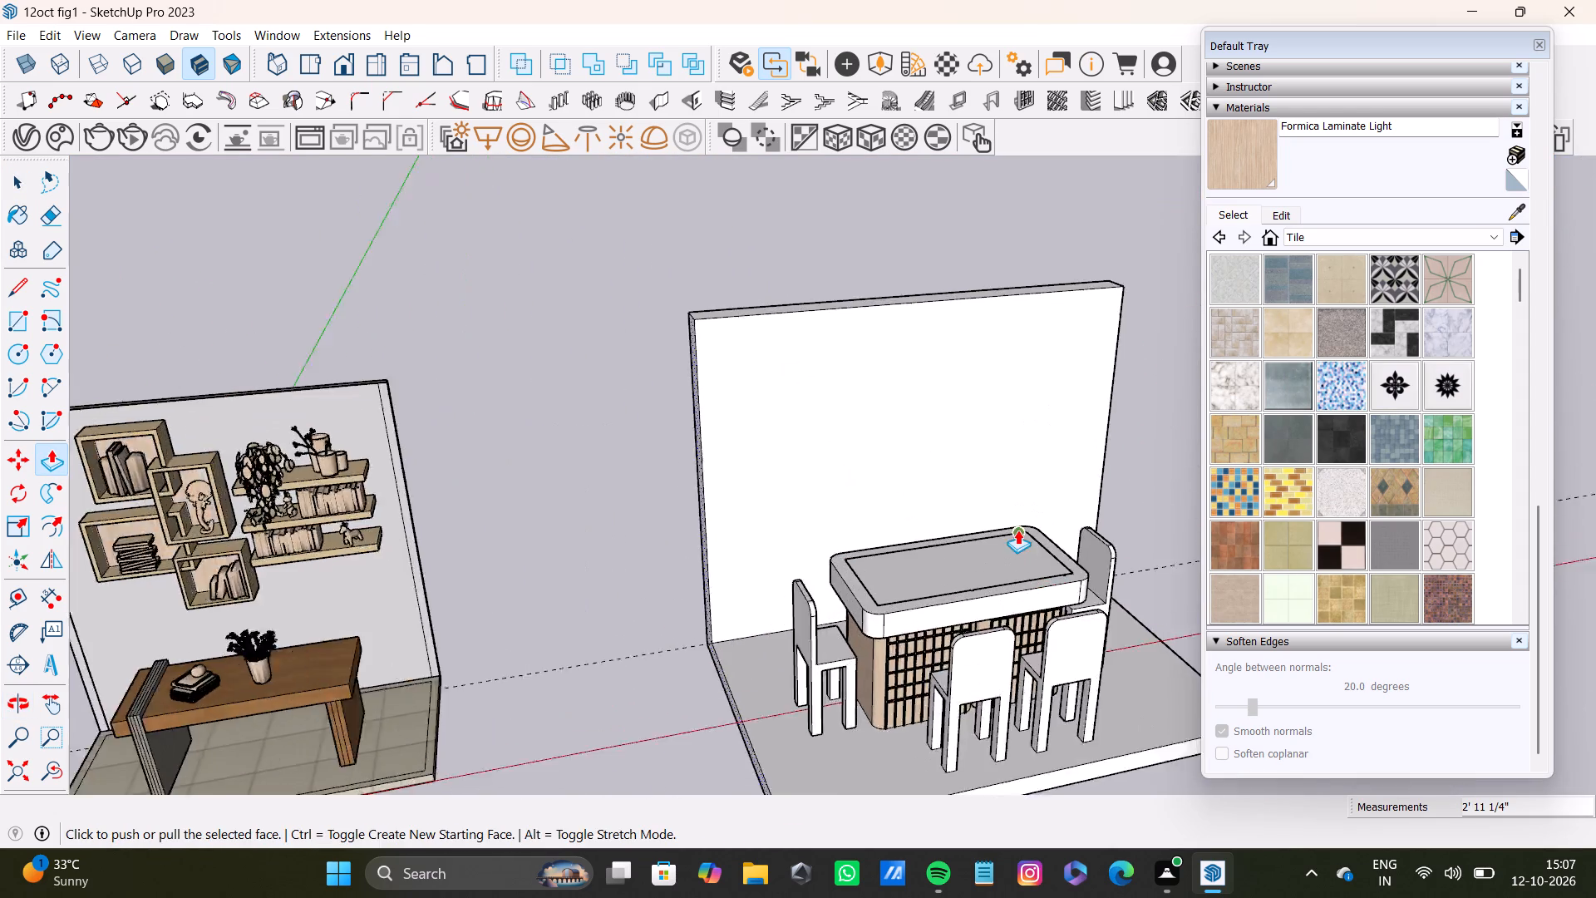
pyautogui.scroll(2, 1017, 530)
pyautogui.scroll(-11, 1009, 515)
pyautogui.moveTo(1068, 568); pyautogui.dragTo(961, 560, button='middle')
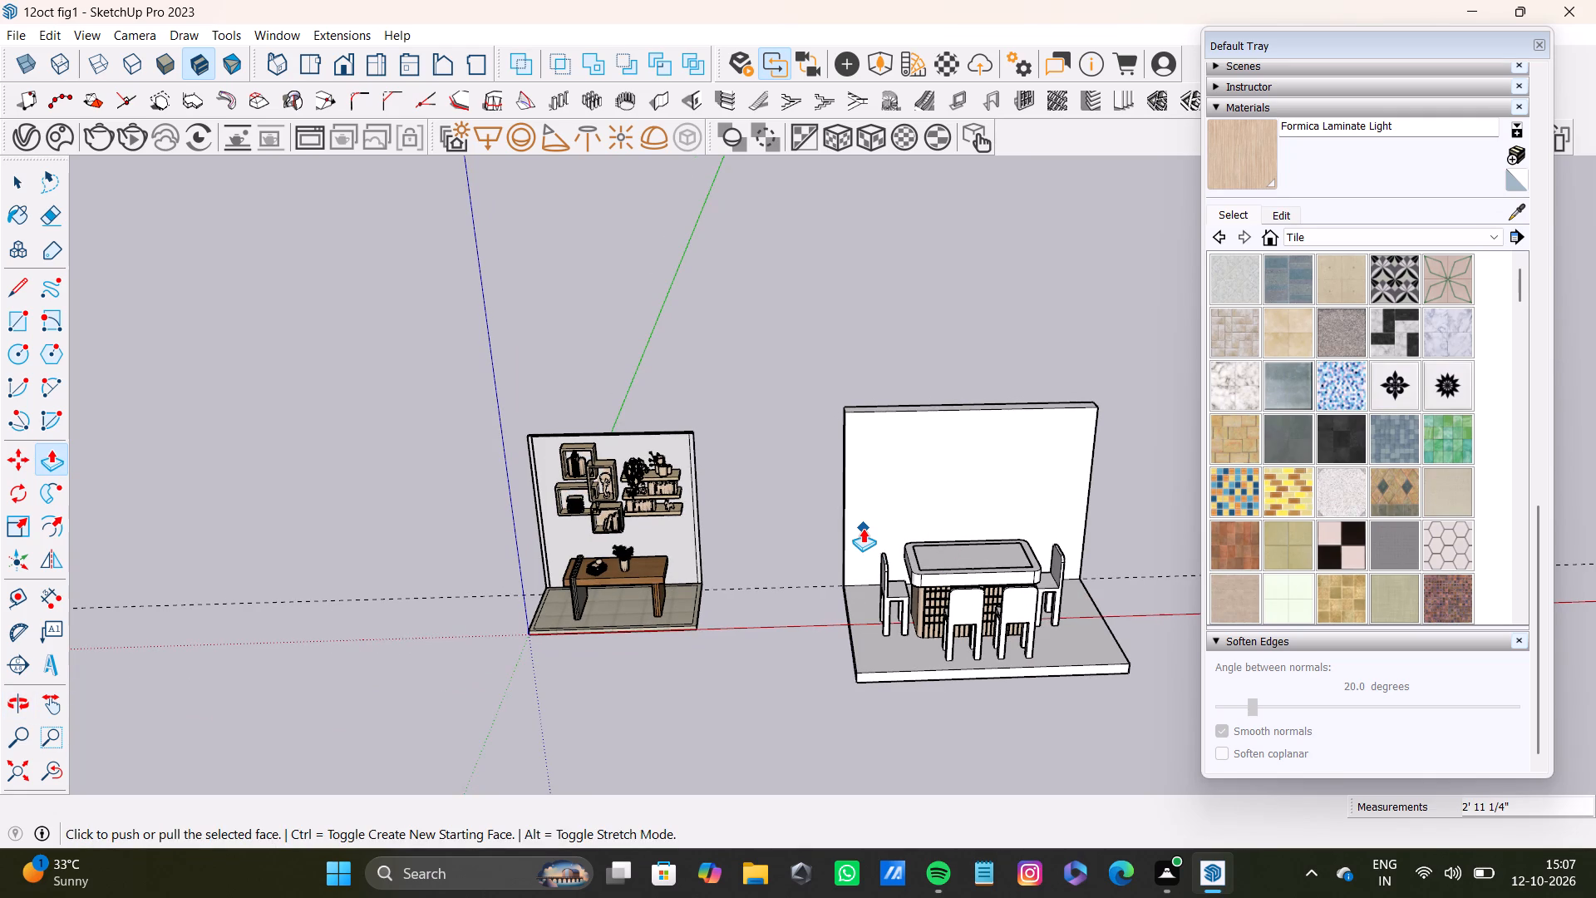
pyautogui.scroll(8, 873, 550)
pyautogui.moveTo(847, 420); pyautogui.dragTo(889, 420, button='middle')
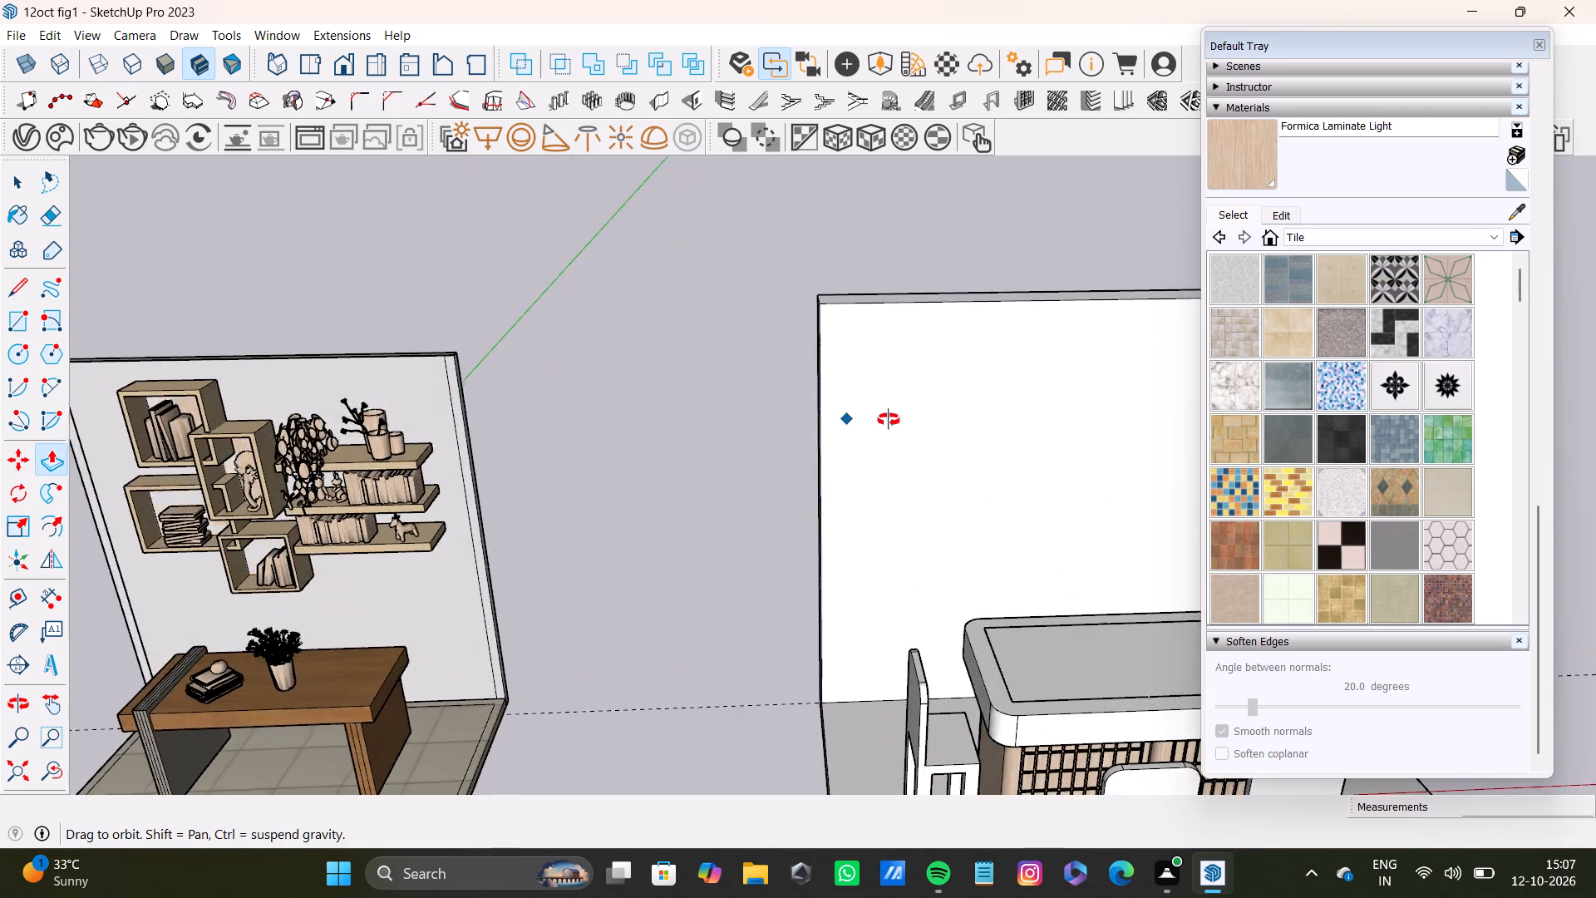
pyautogui.moveTo(889, 420); pyautogui.dragTo(1025, 420, button='middle')
pyautogui.scroll(4, 663, 327)
pyautogui.moveTo(837, 418); pyautogui.dragTo(912, 391)
# Push the opposite end face of the wall and slab inward, followed by an 8 13/16" adjustment with Push/Pull.
pyautogui.scroll(-18, 908, 415)
pyautogui.moveTo(989, 467); pyautogui.dragTo(698, 401, button='middle')
pyautogui.scroll(5, 1025, 486)
pyautogui.moveTo(1133, 534); pyautogui.dragTo(1129, 532, button='middle')
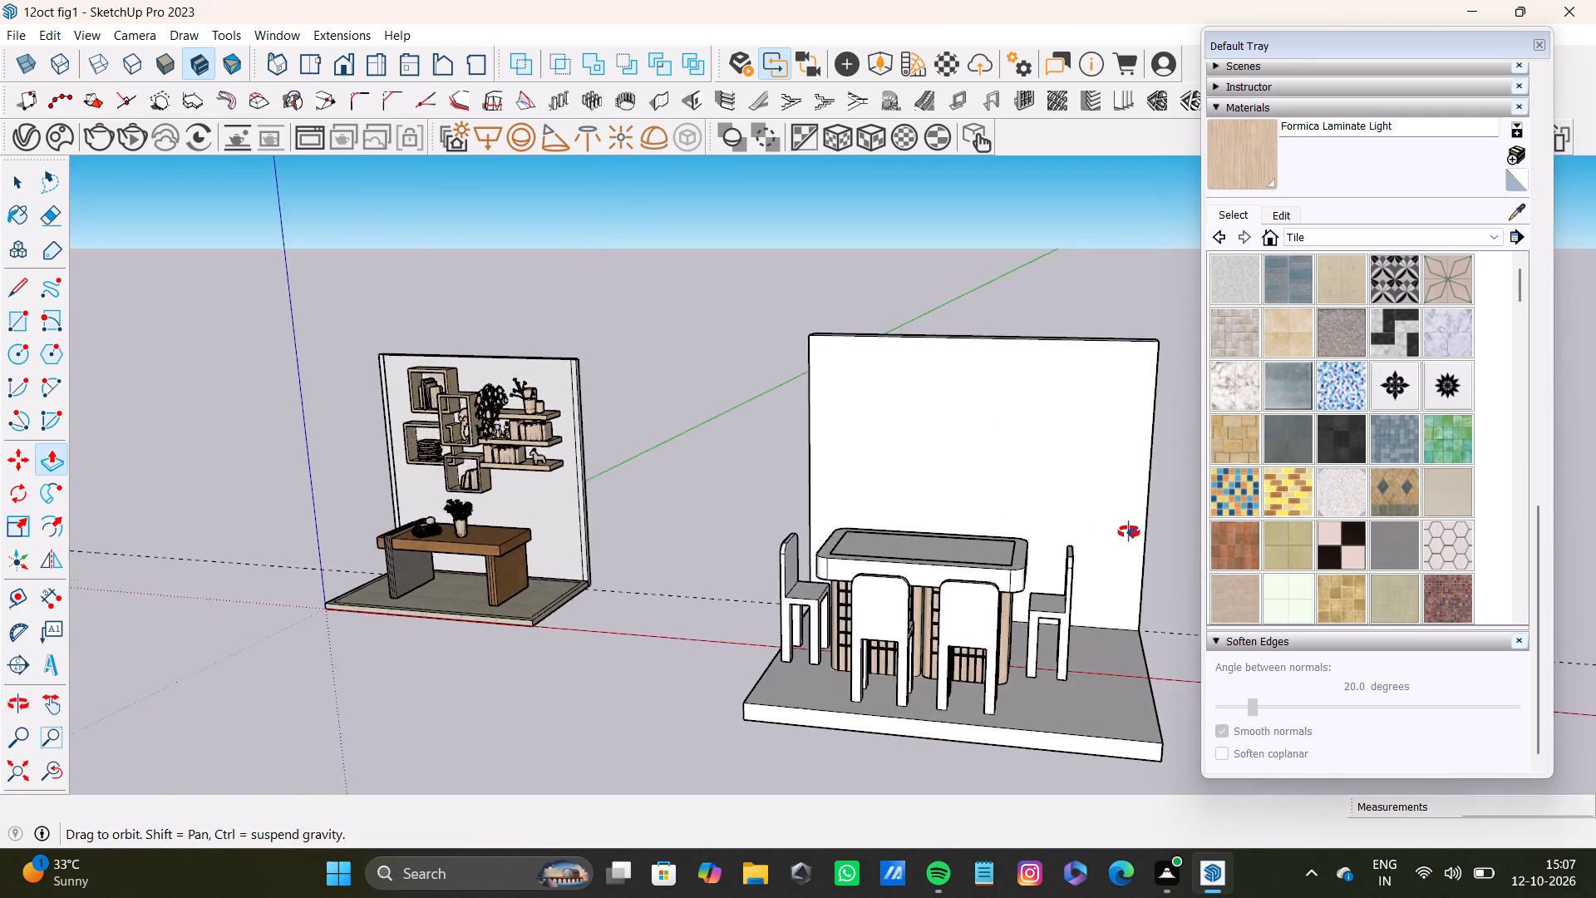
pyautogui.moveTo(1129, 532); pyautogui.dragTo(781, 487, button='middle')
pyautogui.scroll(2, 1069, 522)
pyautogui.press('space')
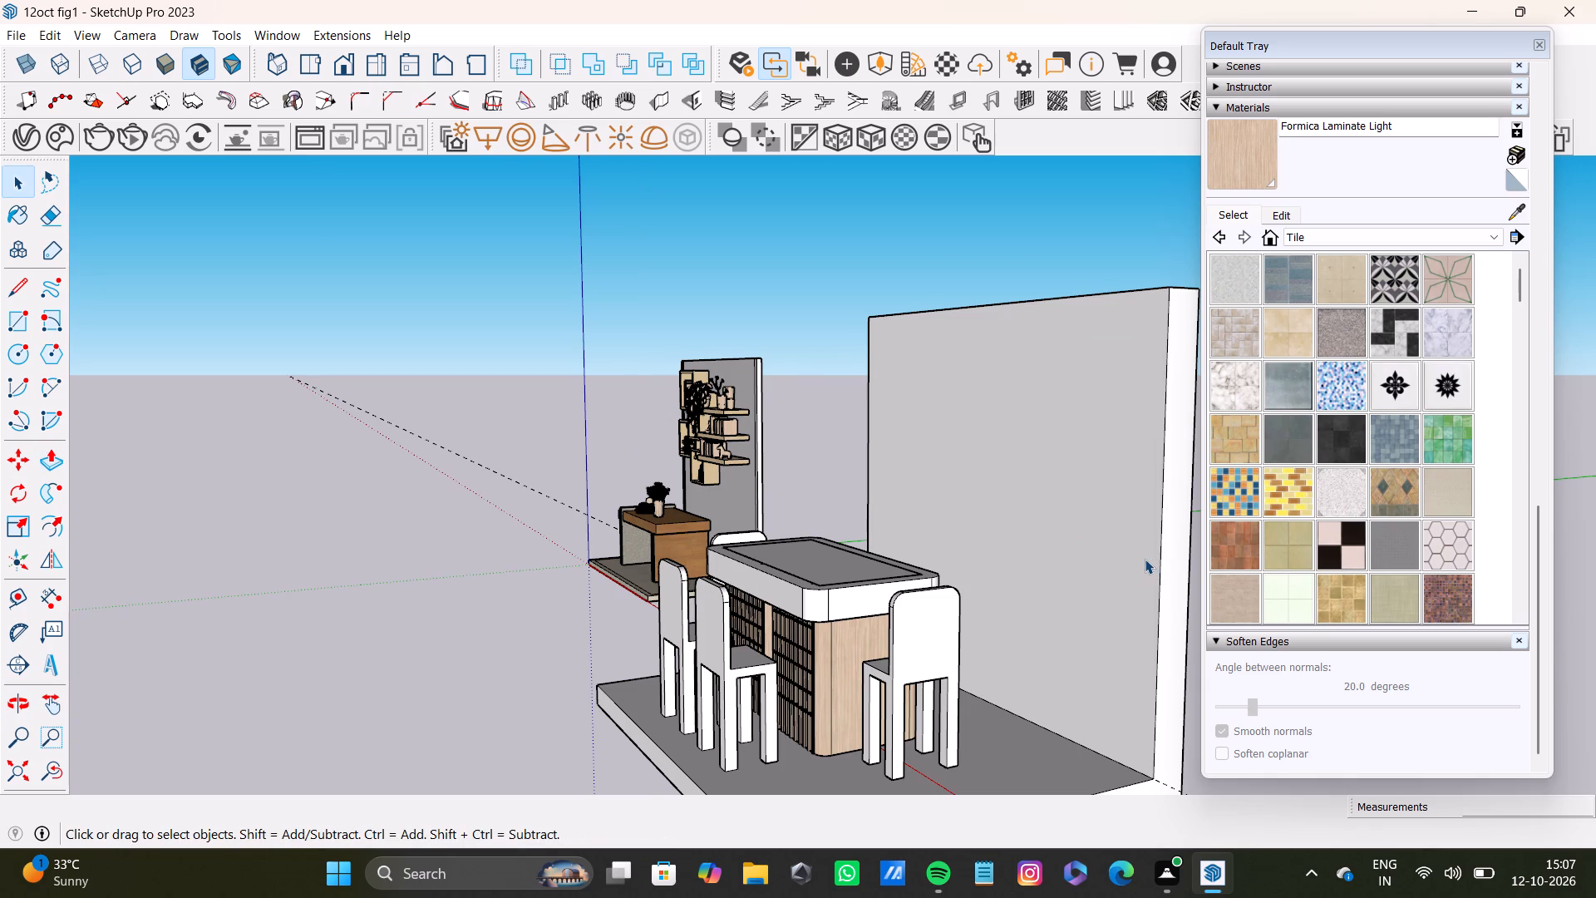
pyautogui.scroll(-8, 1099, 452)
pyautogui.scroll(7, 1126, 499)
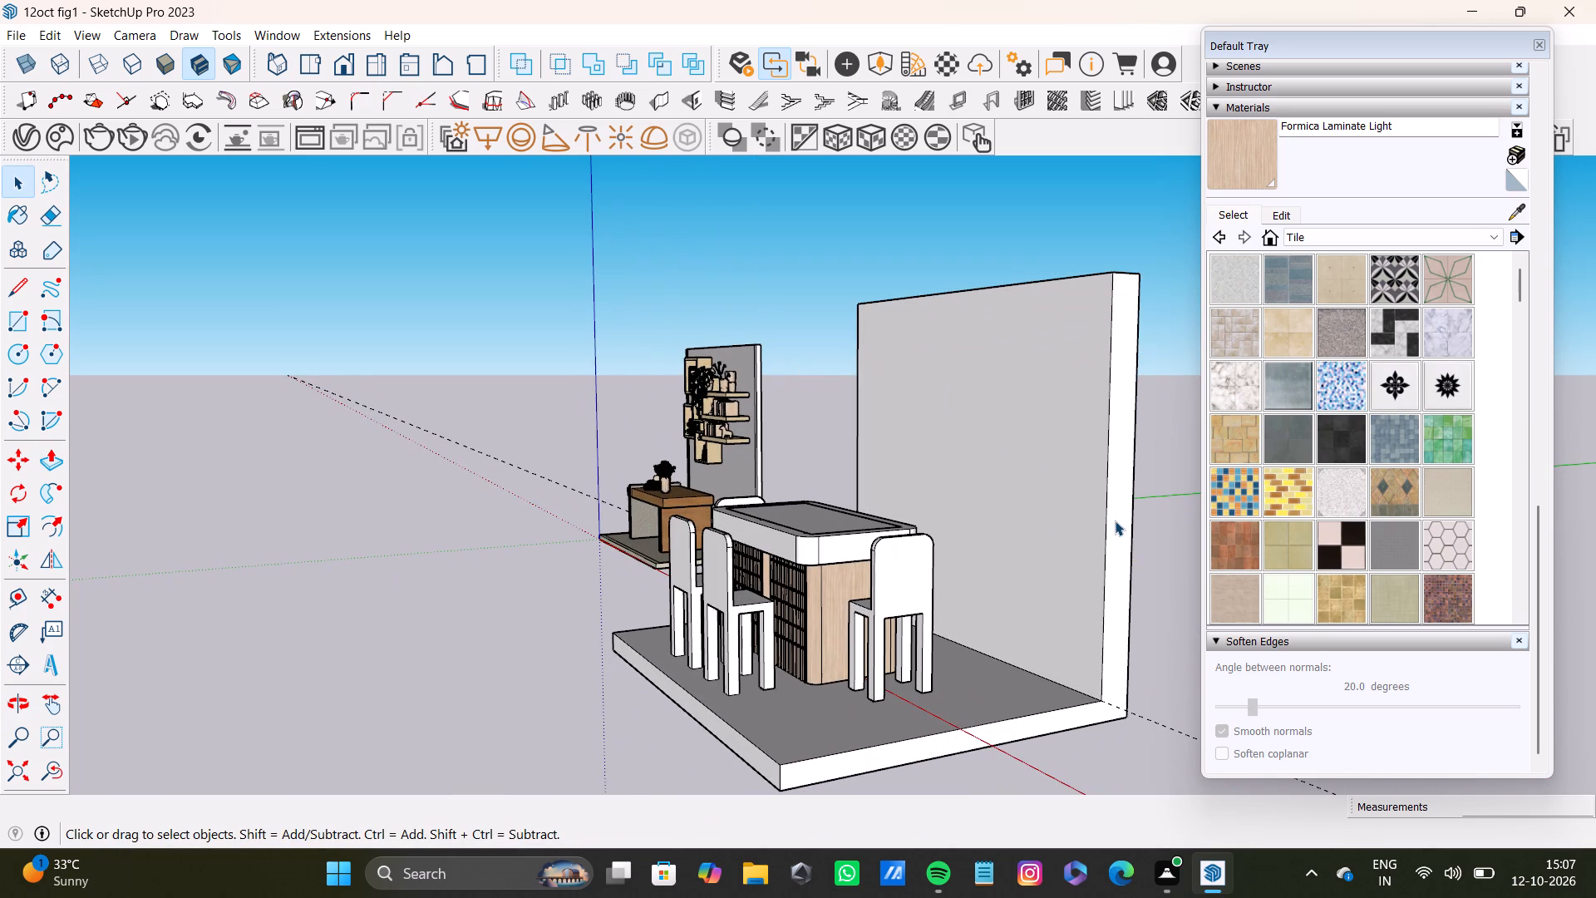
pyautogui.click(1116, 522)
pyautogui.press('p')
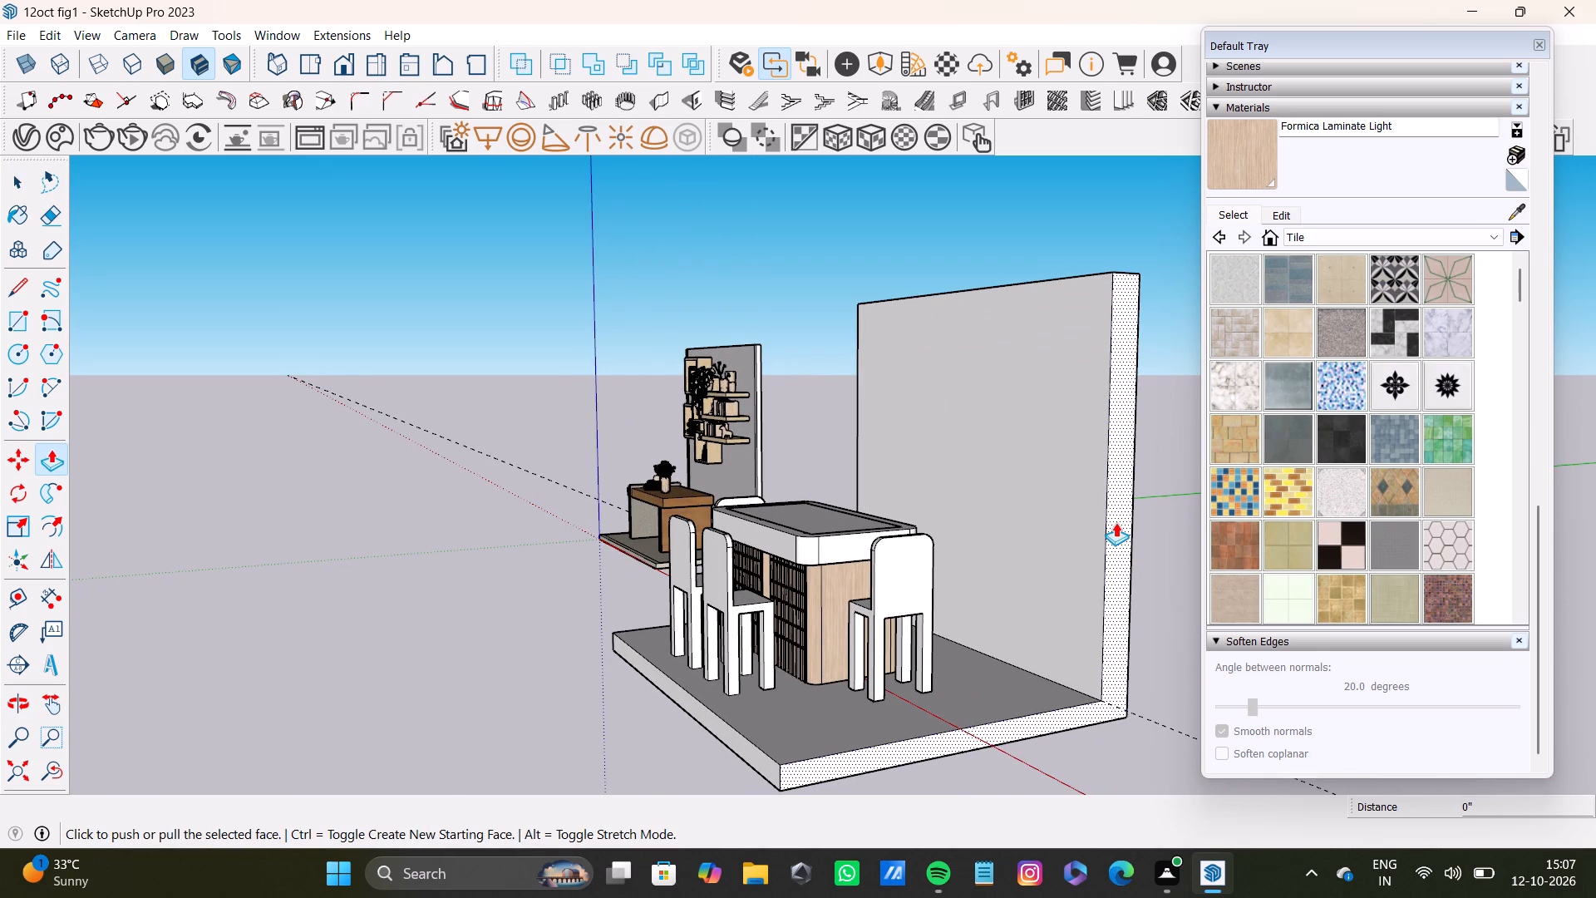
pyautogui.moveTo(1116, 532); pyautogui.dragTo(1056, 516)
pyautogui.scroll(-5, 995, 632)
pyautogui.moveTo(988, 670); pyautogui.dragTo(995, 680)
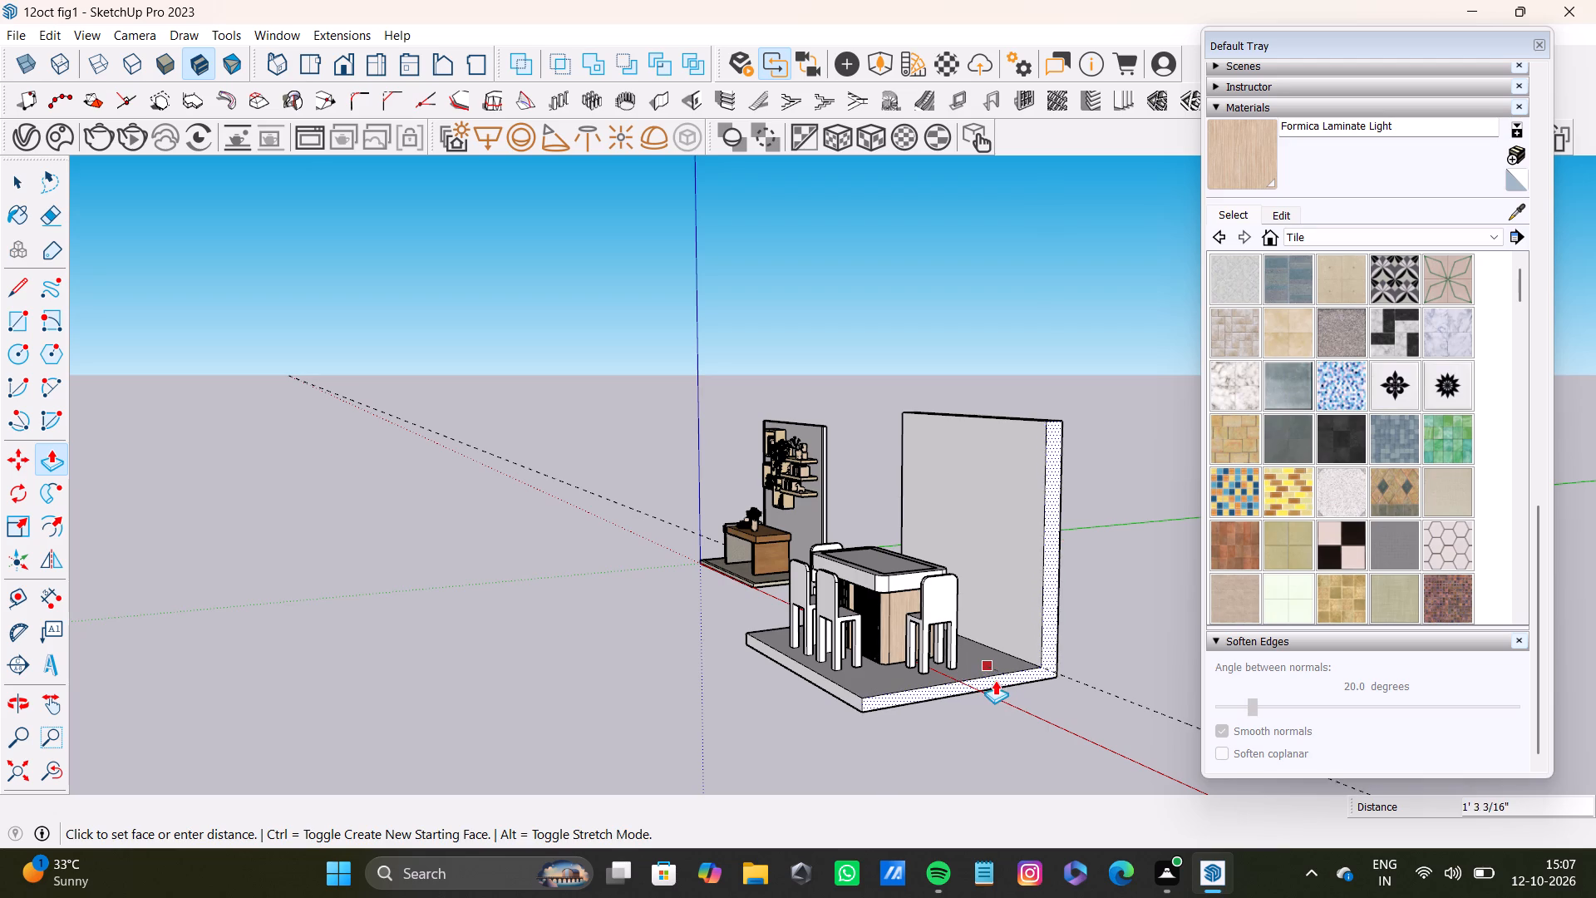
pyautogui.moveTo(995, 680); pyautogui.dragTo(994, 678)
# Pull the wall and slab end face nearest the desk display outward by 11 1/16" with Push/Pull and clear the selection.
pyautogui.scroll(-5, 930, 691)
pyautogui.moveTo(876, 672); pyautogui.dragTo(1202, 673, button='middle')
pyautogui.scroll(3, 651, 589)
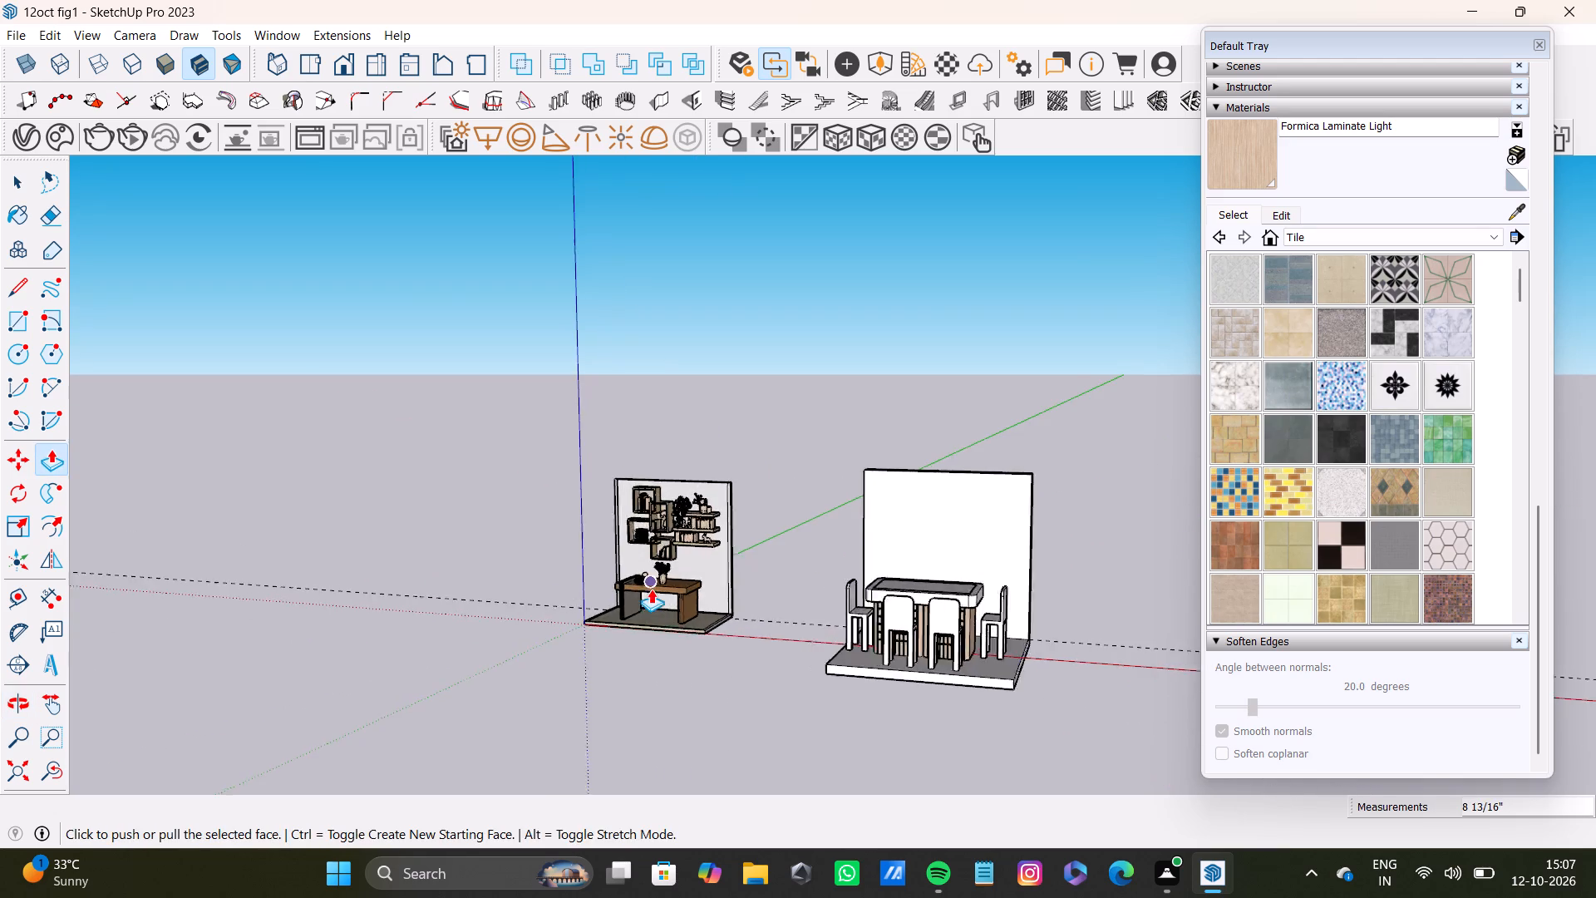
pyautogui.scroll(5, 651, 589)
pyautogui.moveTo(834, 664); pyautogui.dragTo(1056, 678, button='middle')
pyautogui.scroll(7, 713, 654)
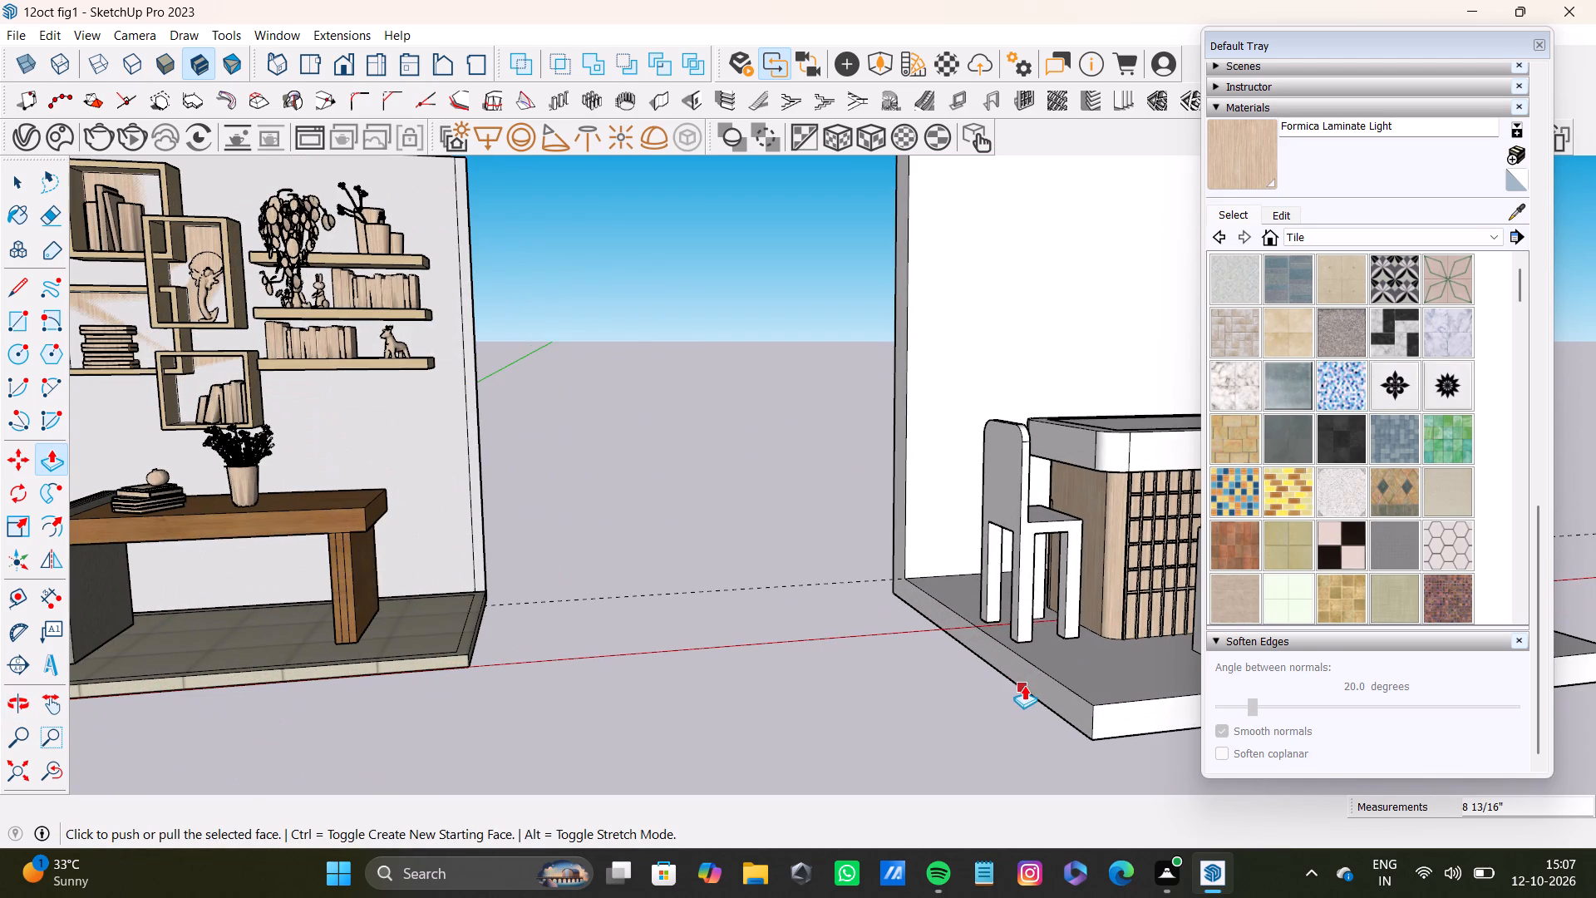
pyautogui.press('space')
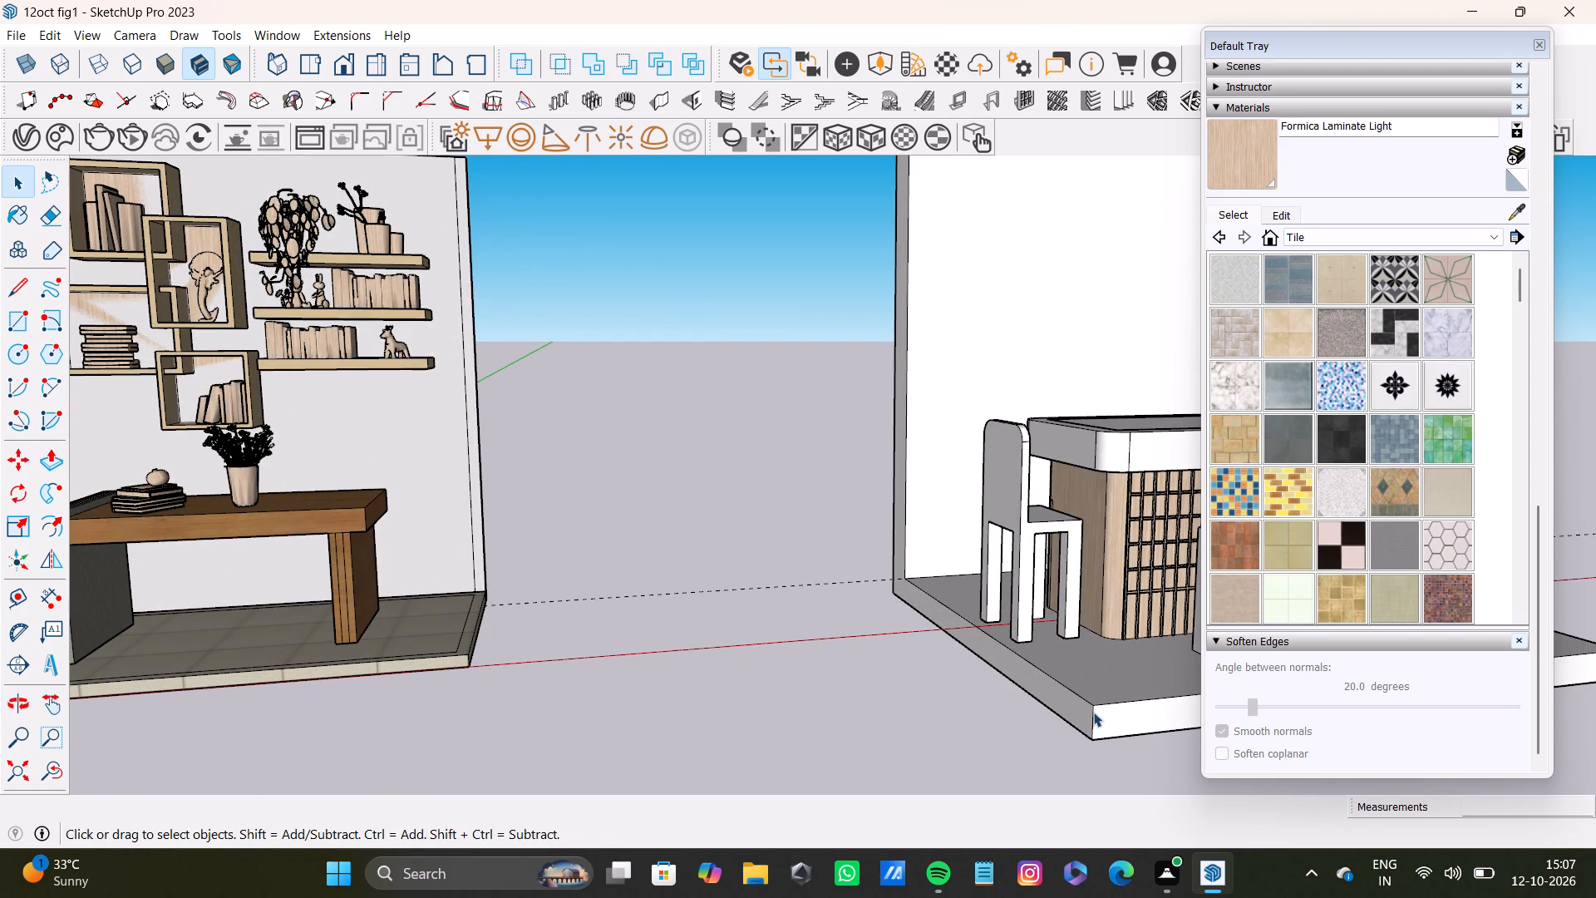
pyautogui.click(1086, 713)
pyautogui.press('p')
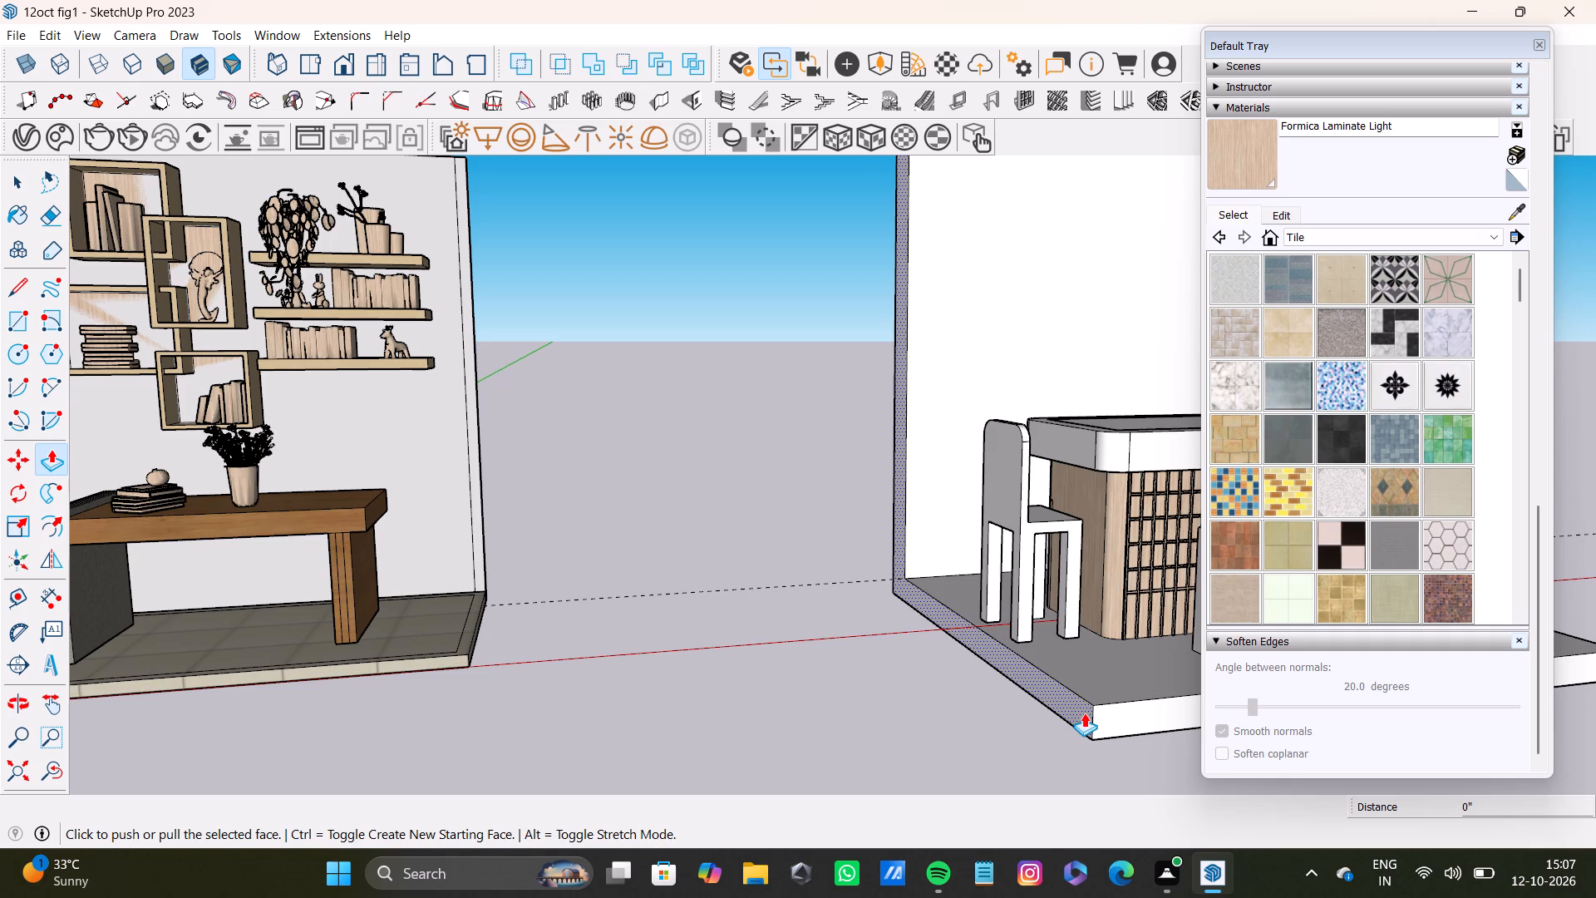
pyautogui.moveTo(1081, 713); pyautogui.dragTo(1030, 717)
pyautogui.scroll(-2, 1017, 703)
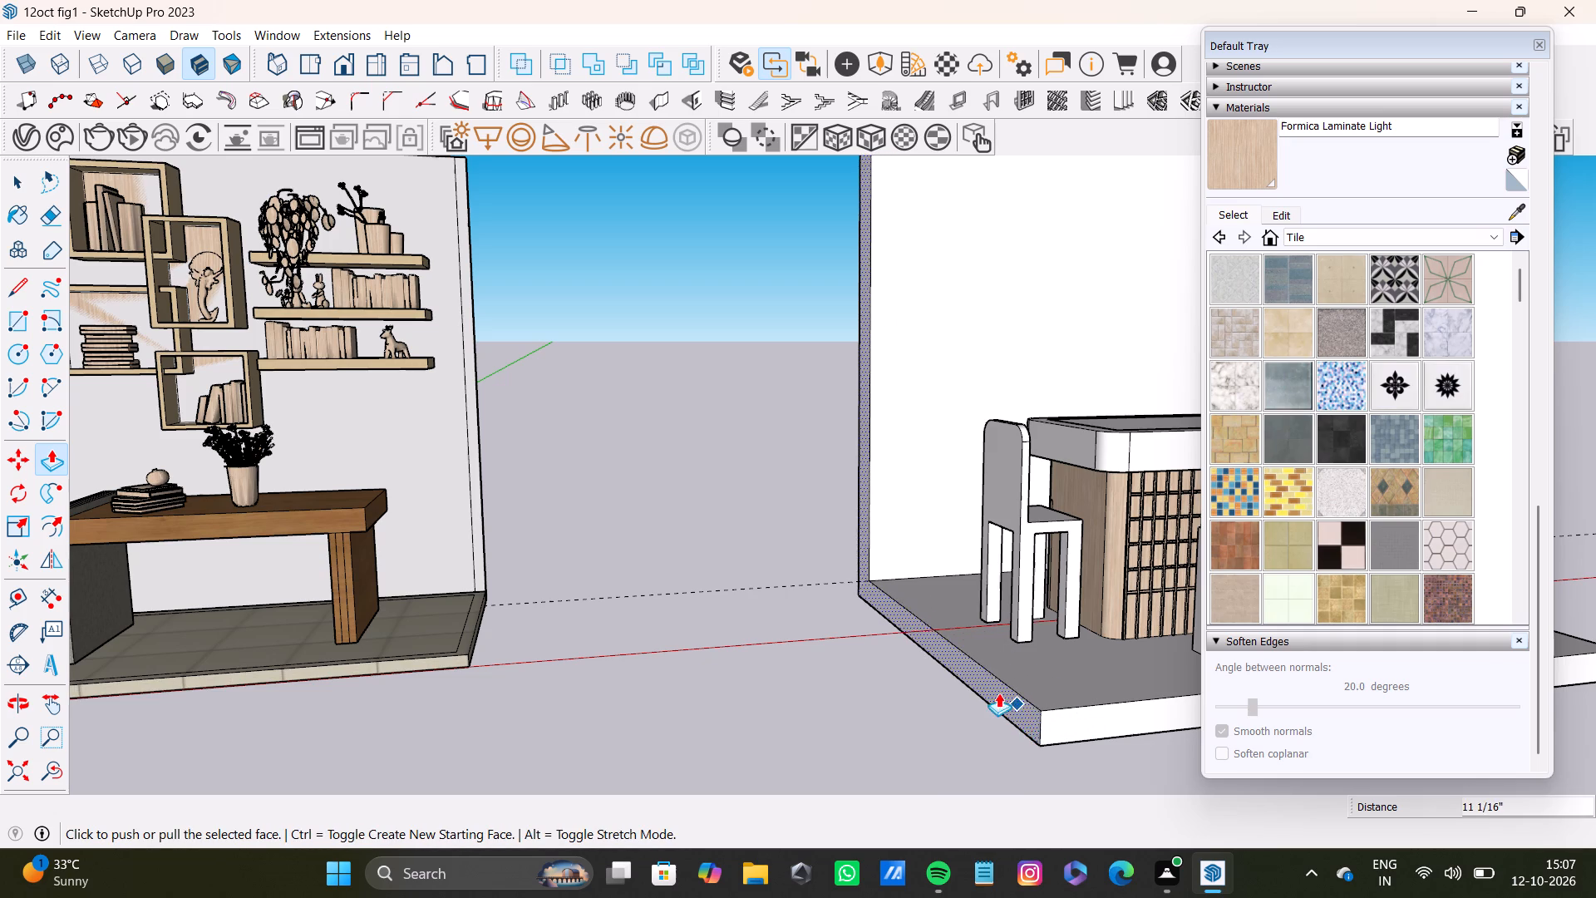
pyautogui.scroll(-13, 998, 693)
pyautogui.moveTo(982, 661); pyautogui.dragTo(1032, 740, button='middle')
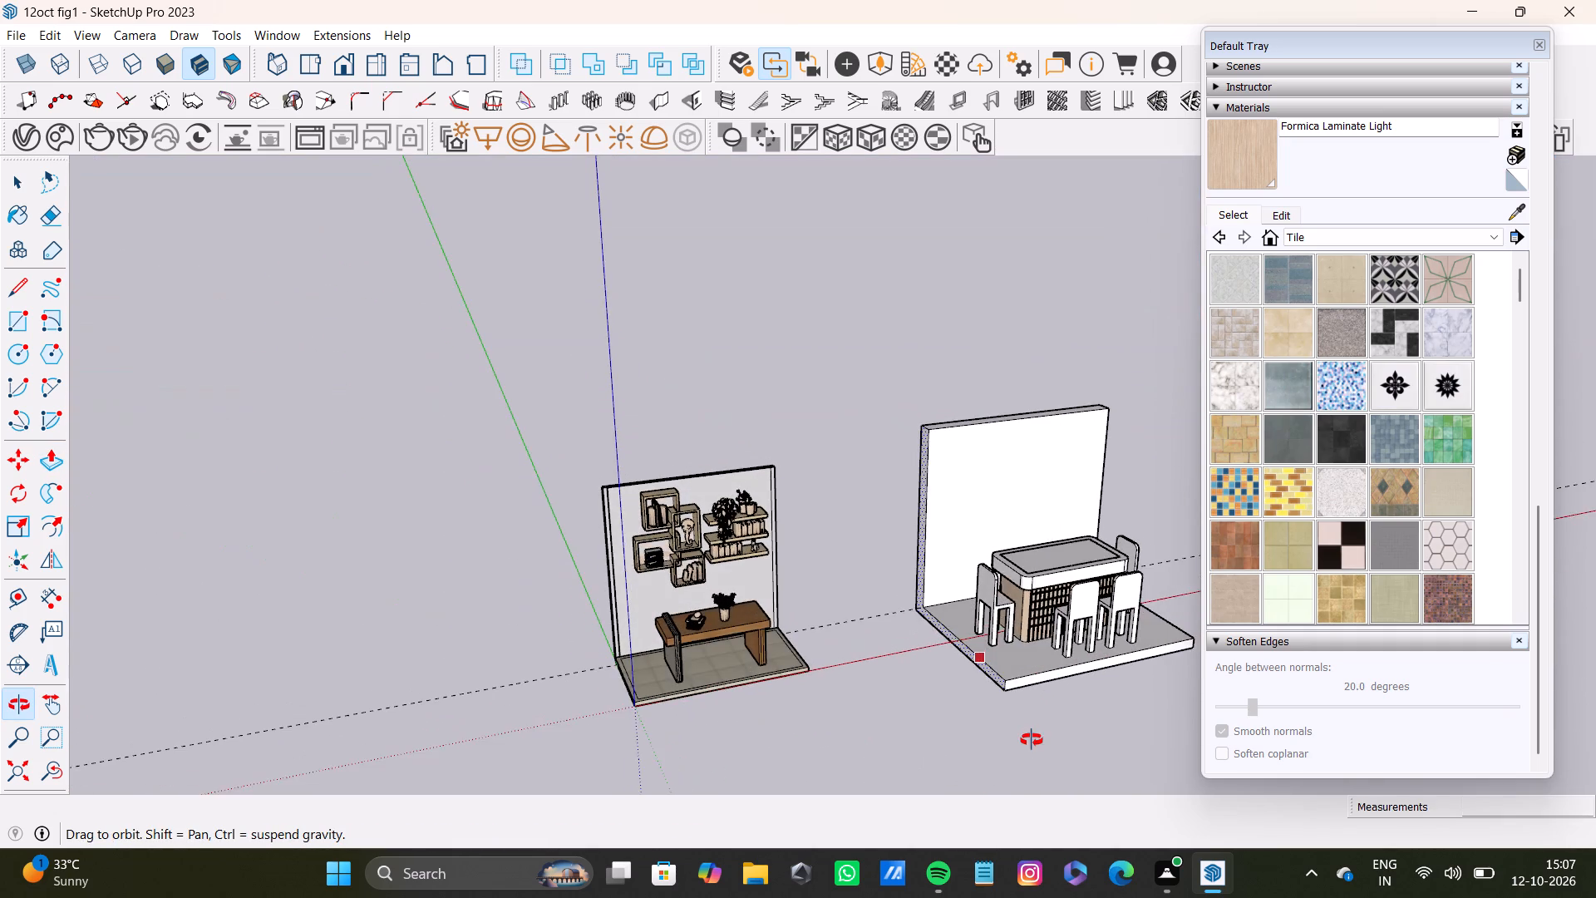
pyautogui.moveTo(1032, 740); pyautogui.dragTo(1027, 767, button='middle')
pyautogui.scroll(9, 900, 407)
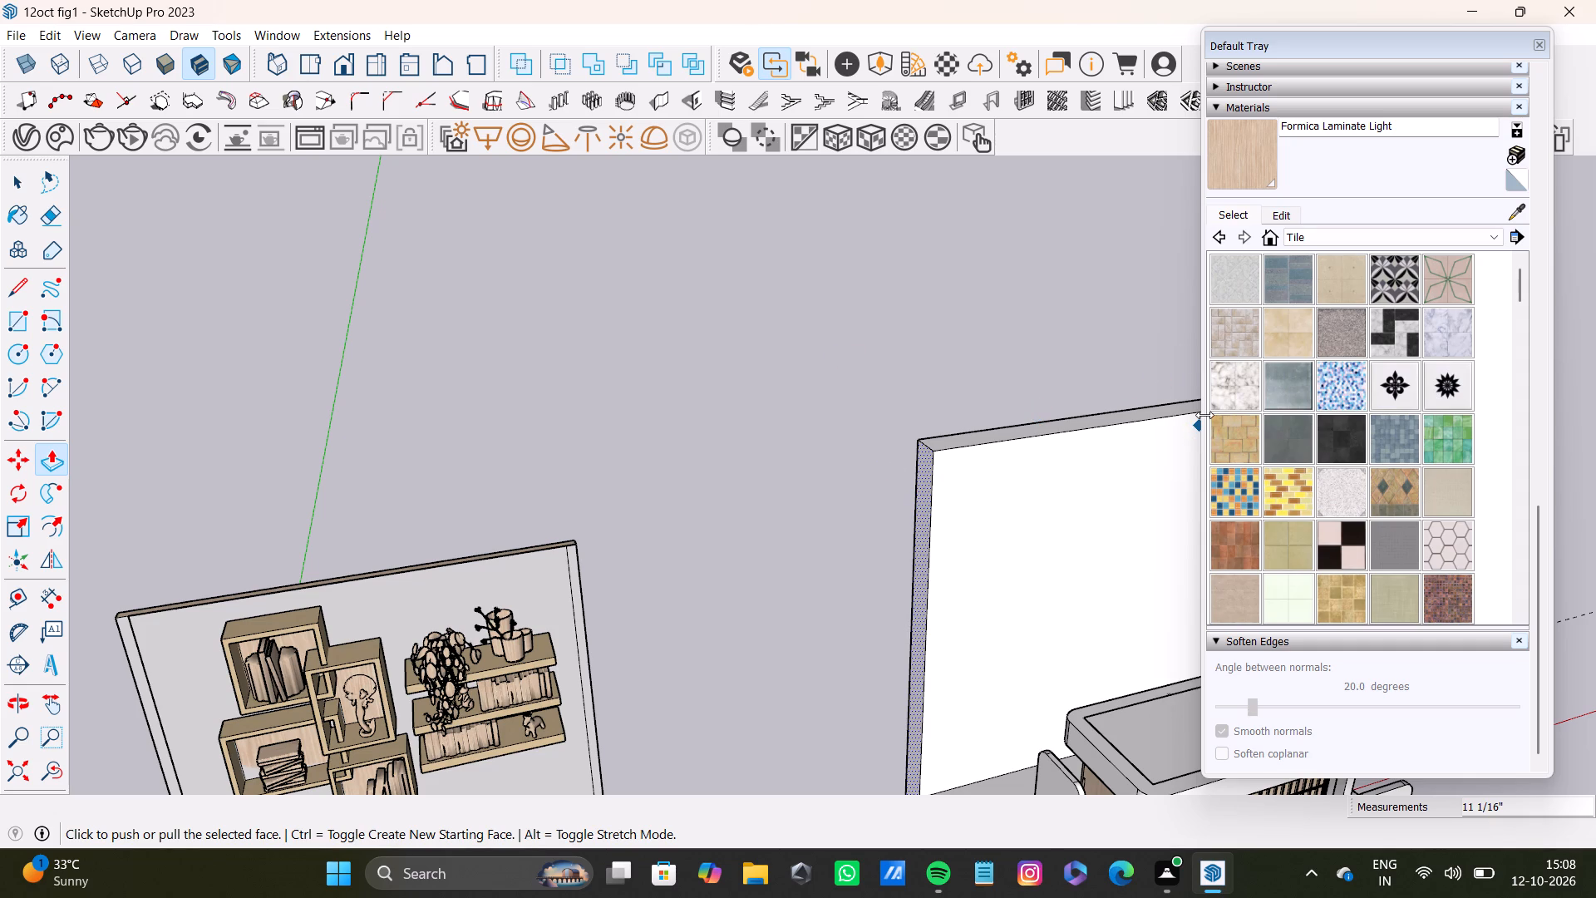
pyautogui.press('space')
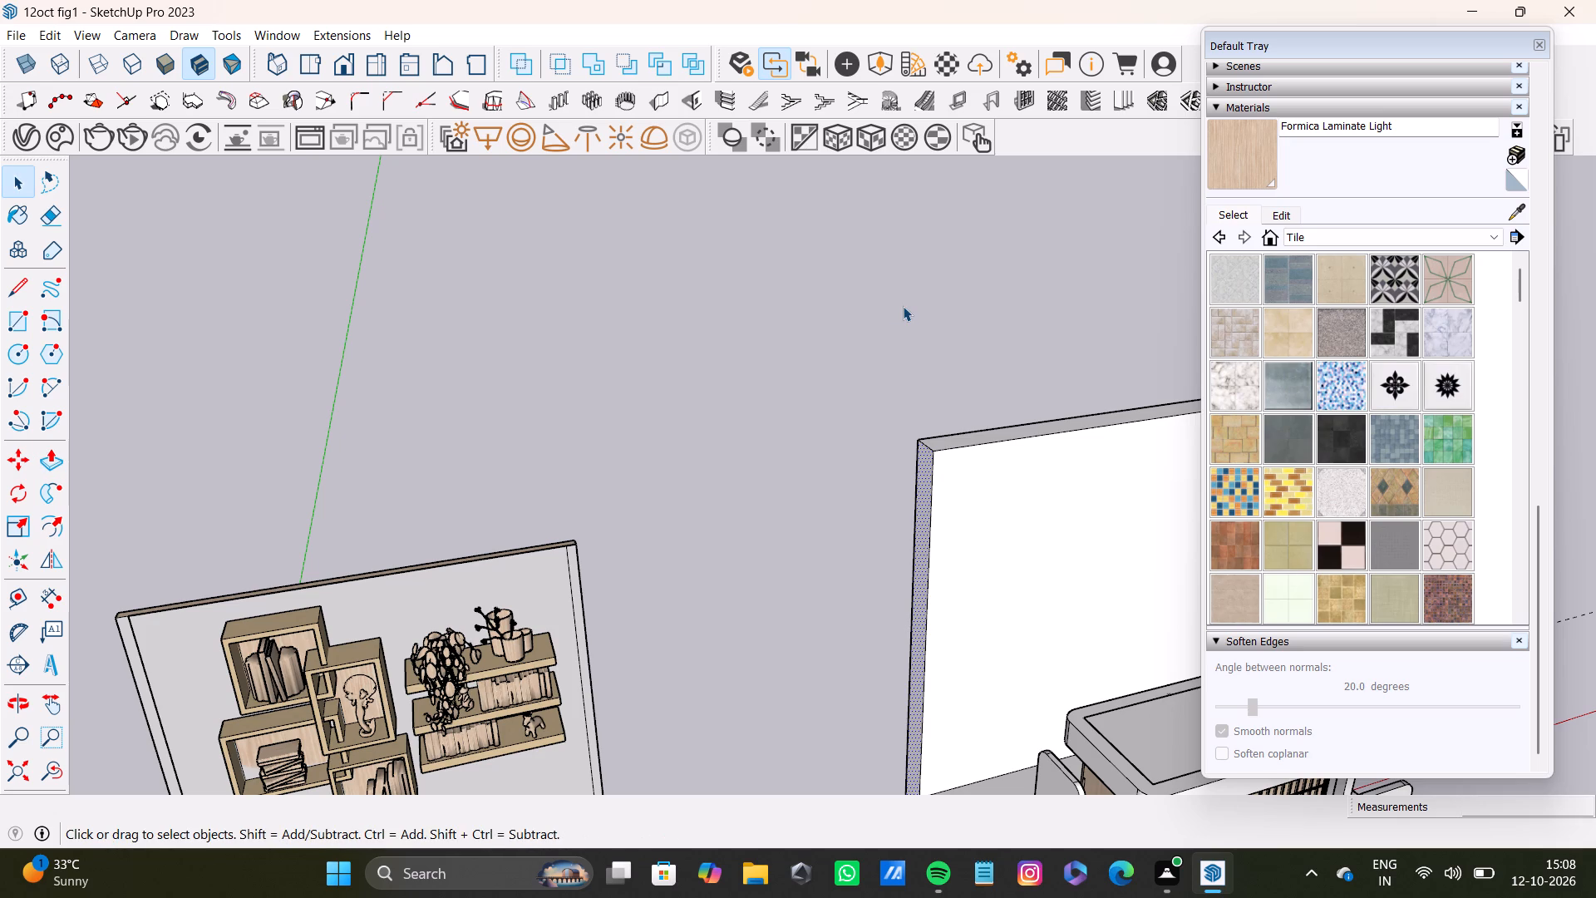
pyautogui.tripleClick(903, 306)
pyautogui.click(903, 306)
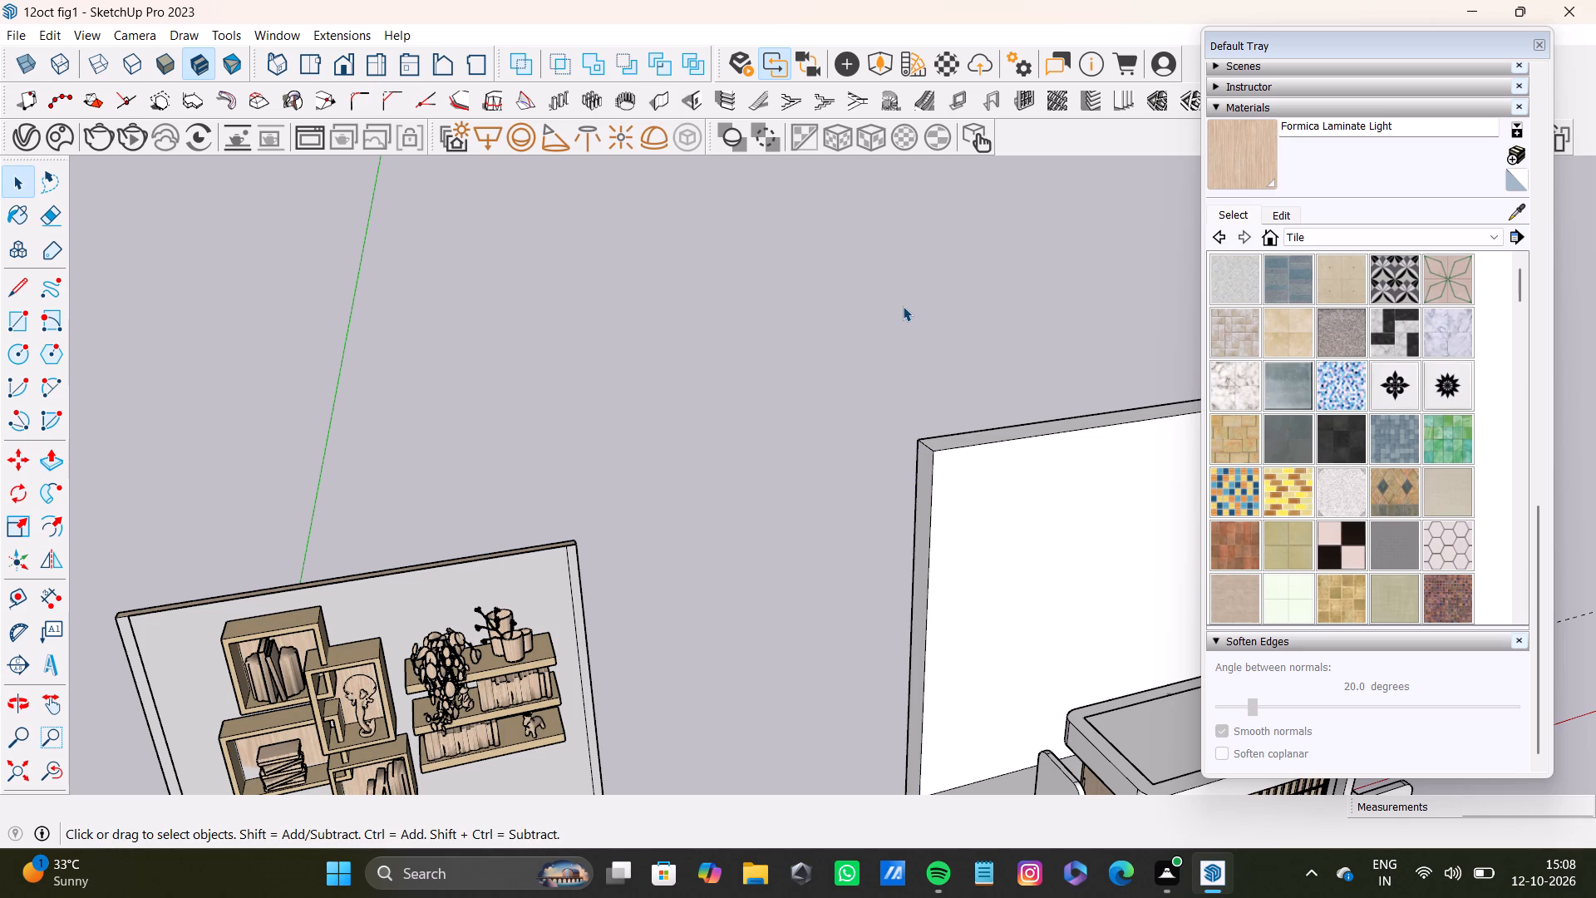
pyautogui.doubleClick(904, 306)
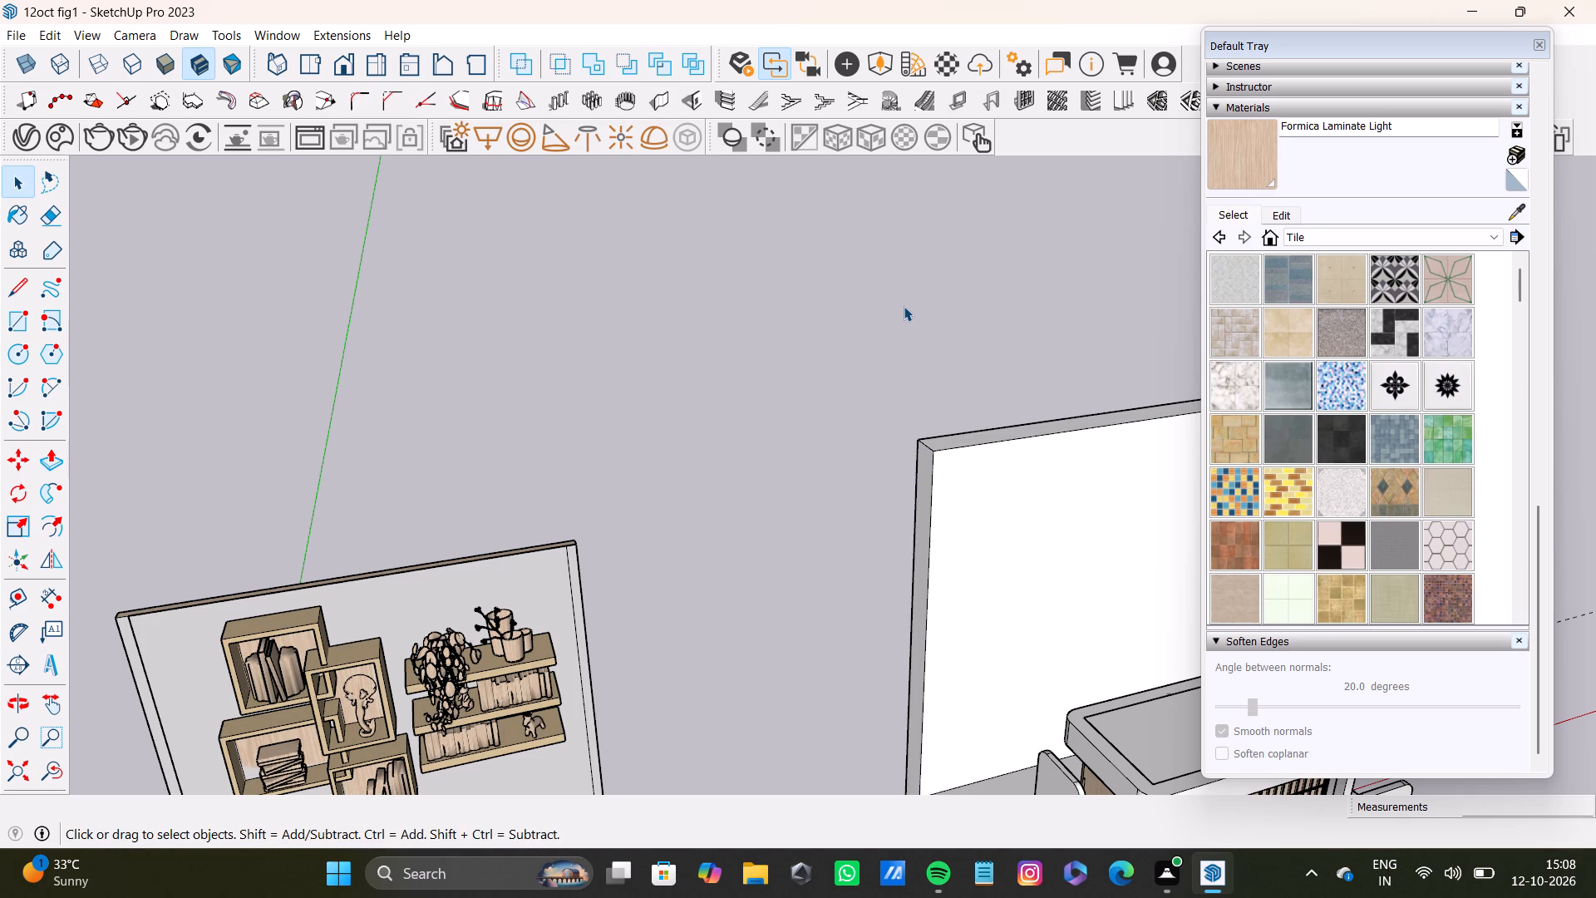
pyautogui.tripleClick(904, 306)
# Look over the resized wall and floor slab around the reception table and chairs, comparing them with the neighbouring desk display.
pyautogui.scroll(10, 909, 481)
pyautogui.scroll(-5, 941, 456)
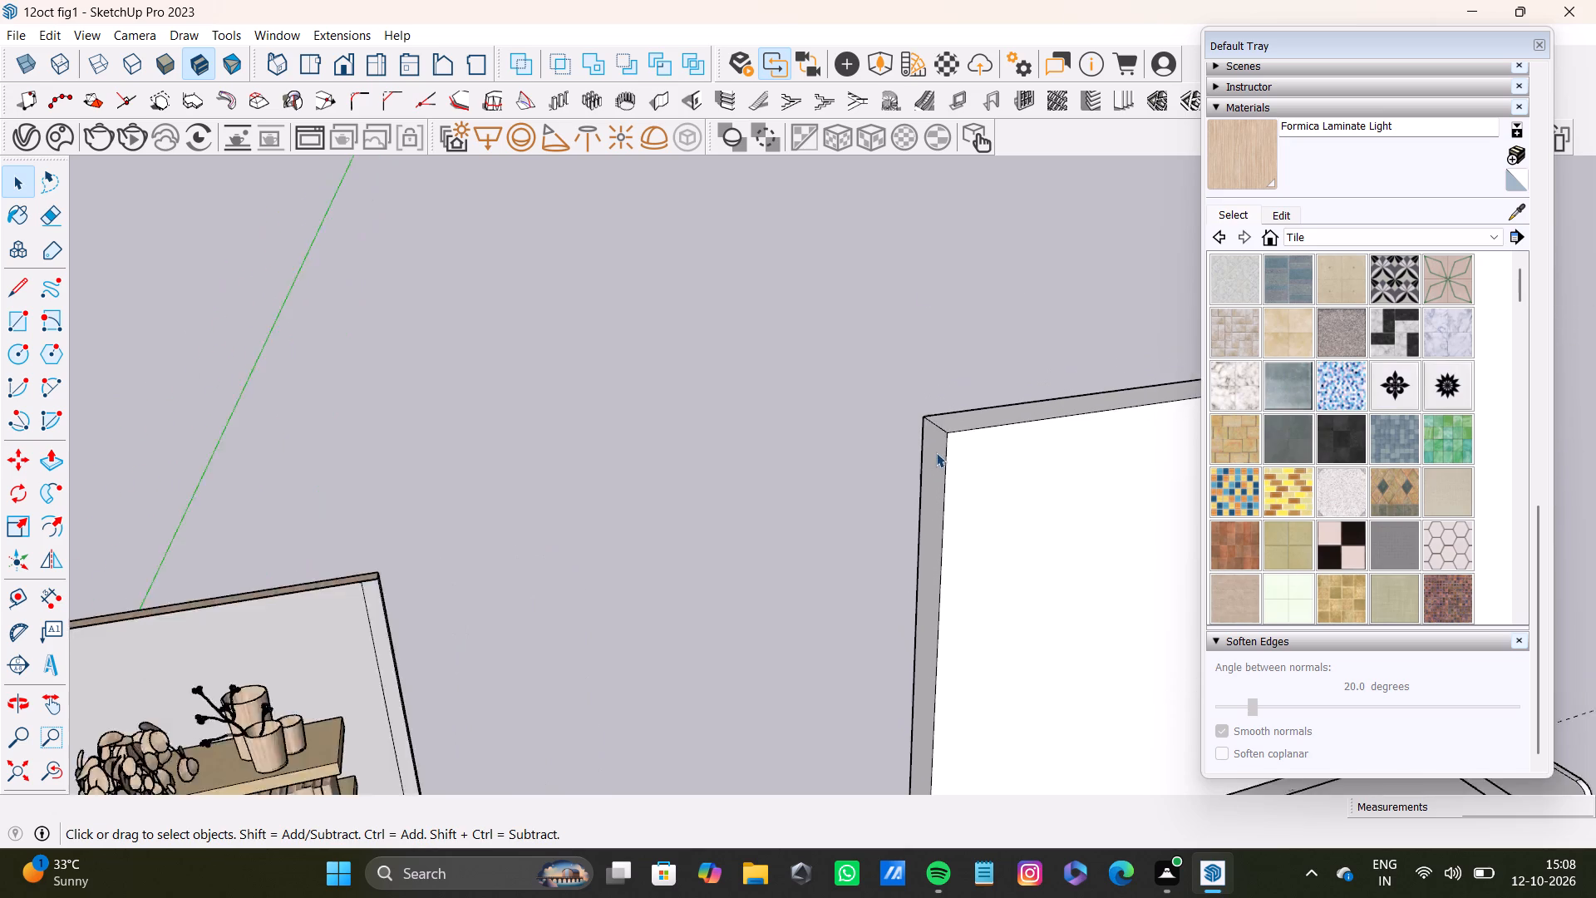
pyautogui.scroll(-17, 936, 452)
pyautogui.scroll(5, 1021, 514)
pyautogui.scroll(-10, 993, 513)
pyautogui.scroll(2, 1062, 552)
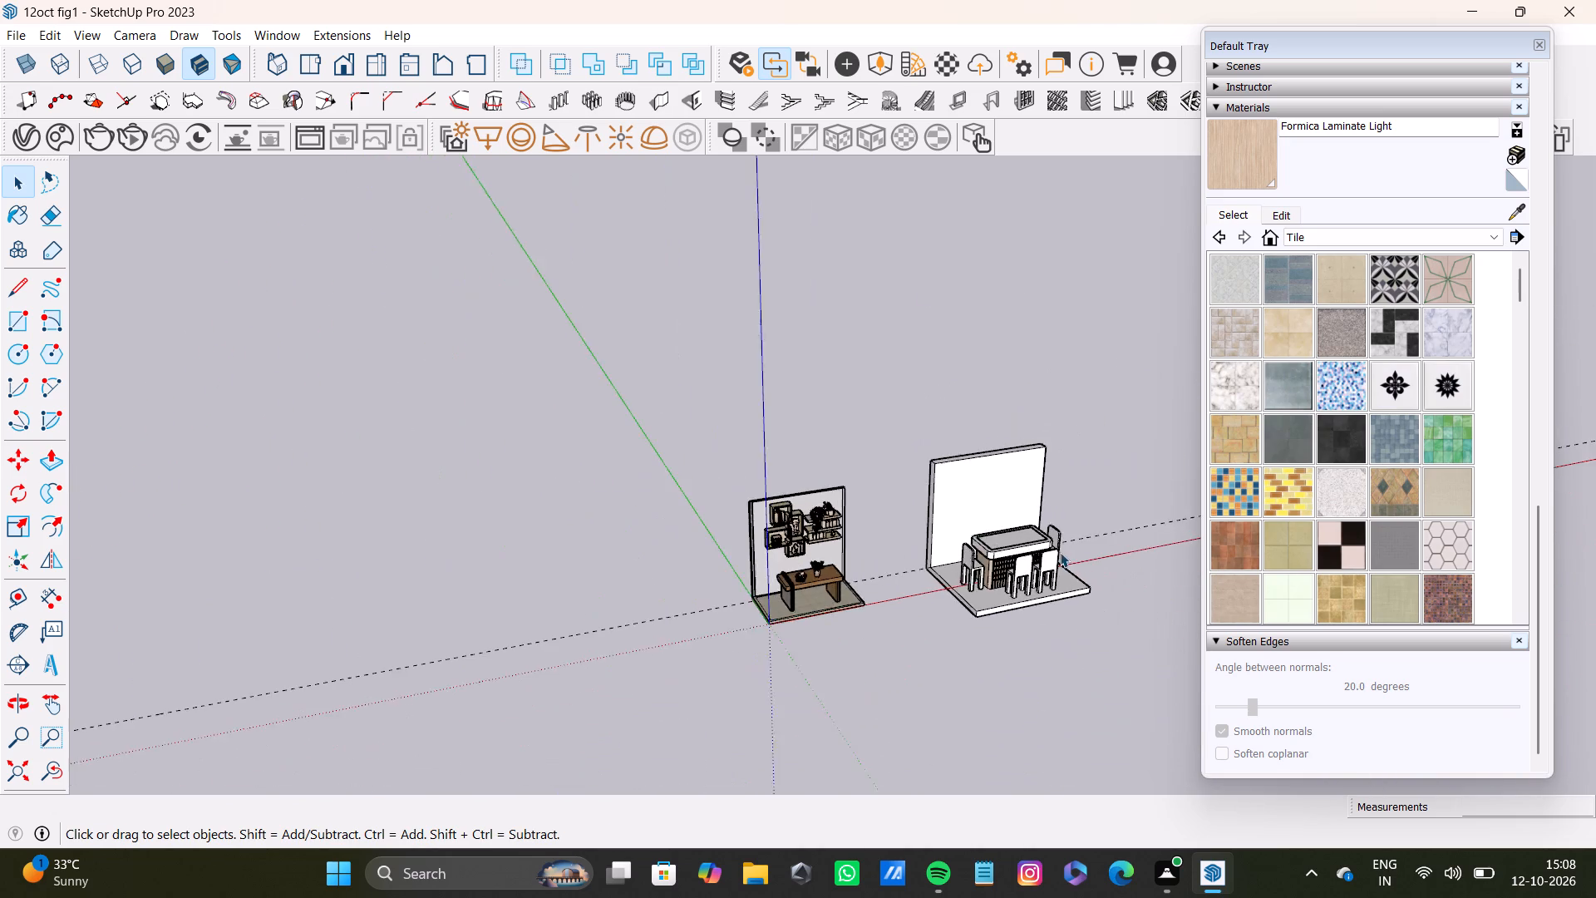
pyautogui.scroll(20, 1060, 552)
pyautogui.scroll(6, 1060, 552)
pyautogui.scroll(5, 920, 520)
pyautogui.scroll(-3, 922, 515)
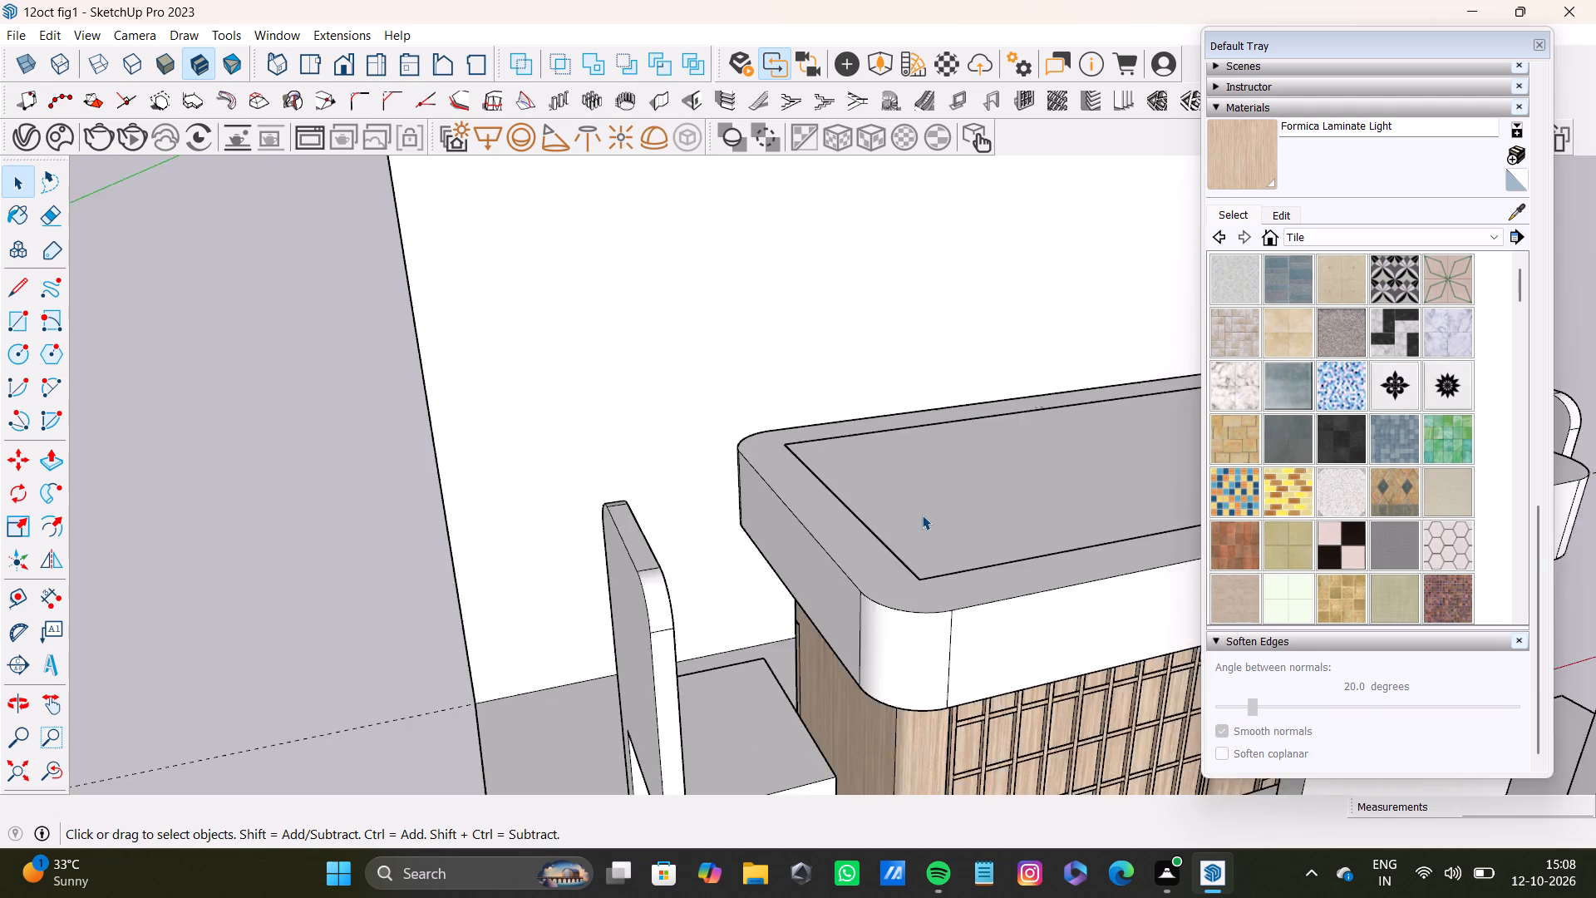
pyautogui.scroll(-20, 922, 515)
pyautogui.scroll(-3, 922, 515)
pyautogui.moveTo(938, 530); pyautogui.dragTo(1012, 338, button='middle')
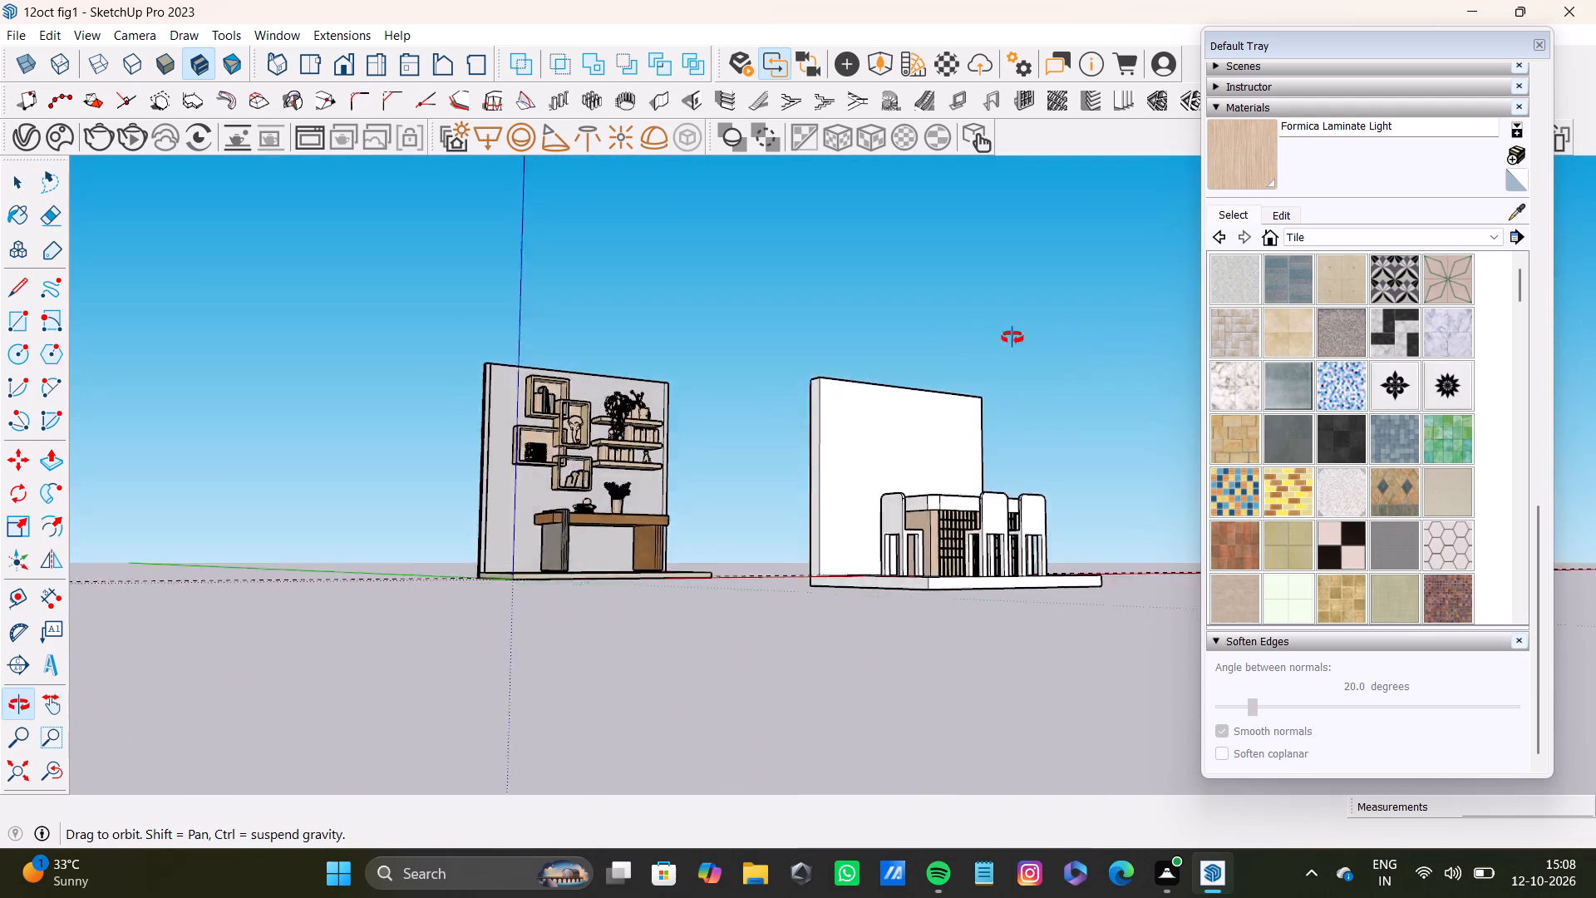
pyautogui.moveTo(1012, 338); pyautogui.dragTo(683, 429, button='middle')
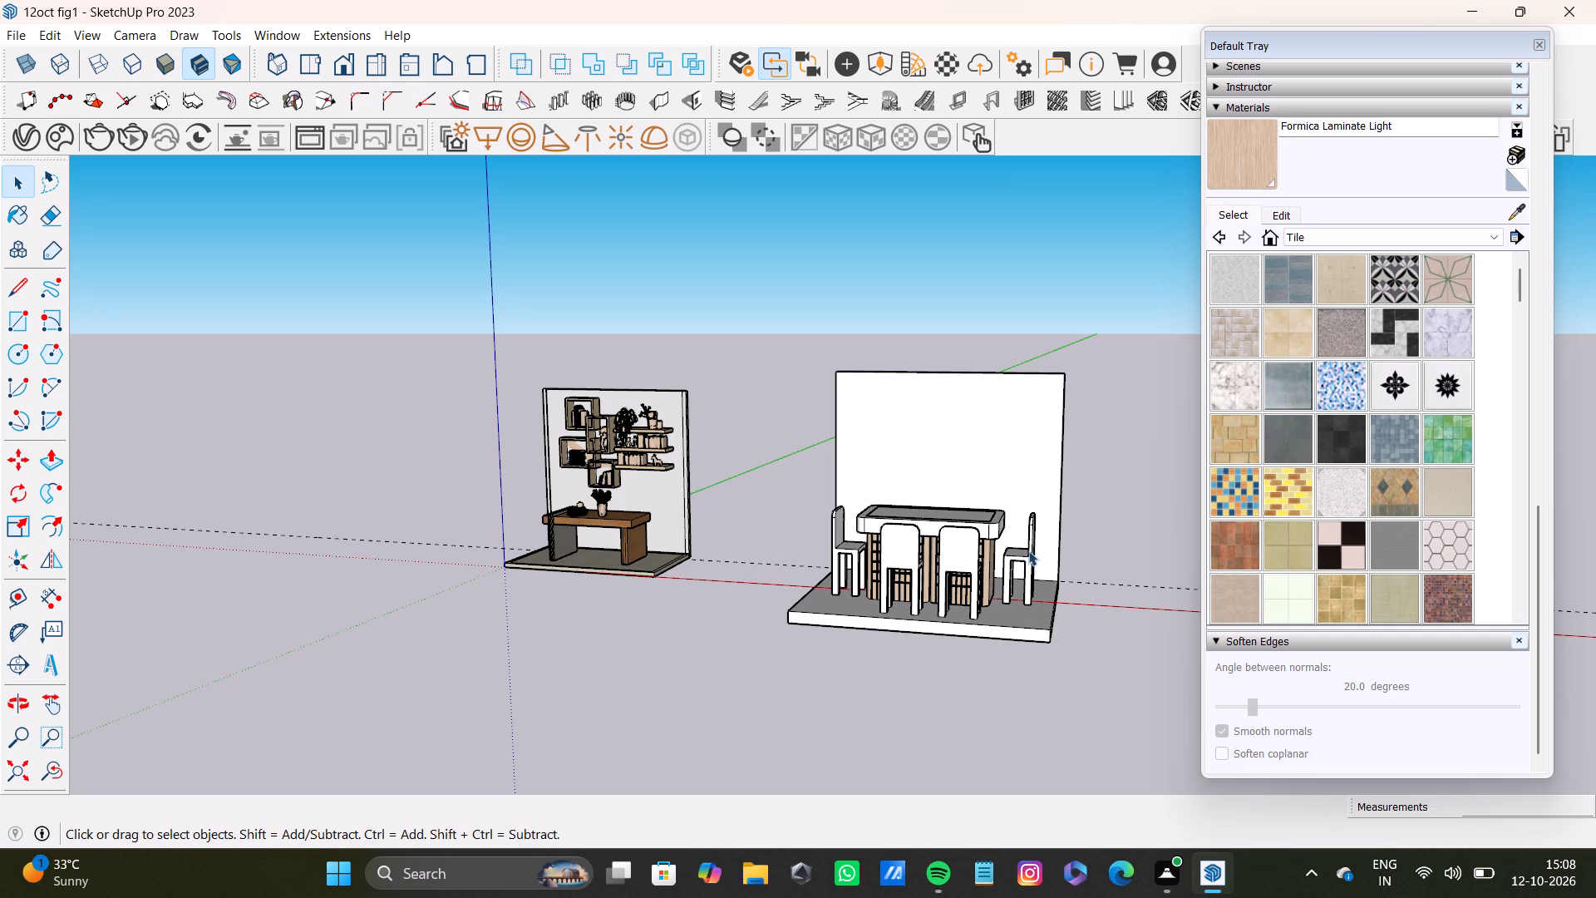
pyautogui.scroll(4, 973, 449)
pyautogui.scroll(-8, 963, 509)
pyautogui.scroll(20, 978, 609)
pyautogui.scroll(-18, 970, 558)
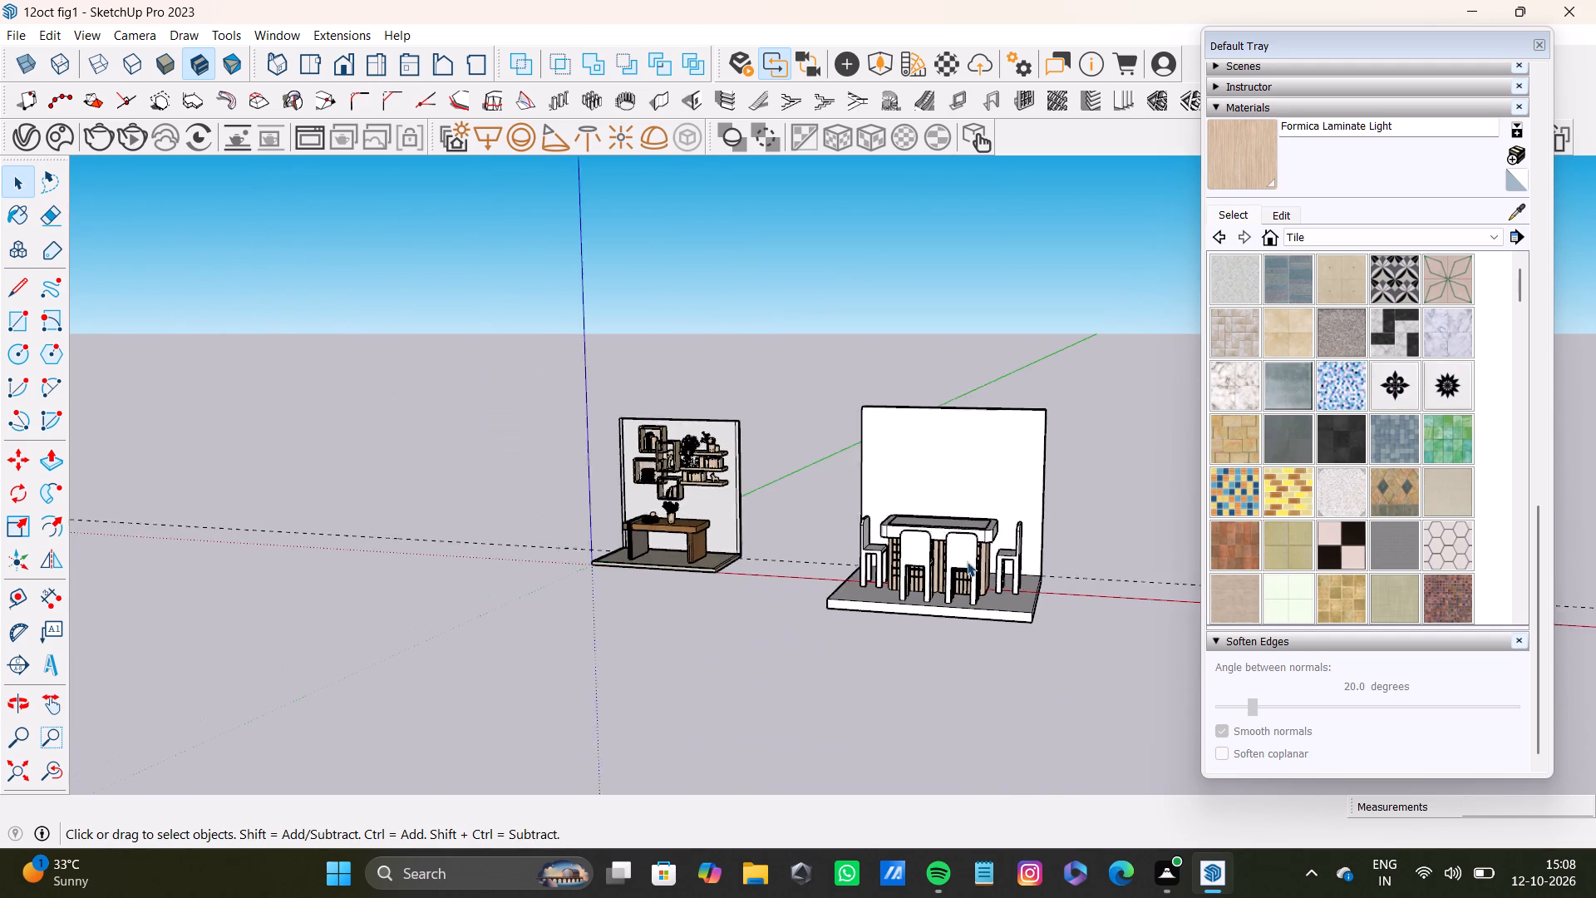
pyautogui.scroll(-3, 967, 561)
pyautogui.moveTo(966, 559); pyautogui.dragTo(1080, 632, button='middle')
pyautogui.scroll(-1, 1080, 633)
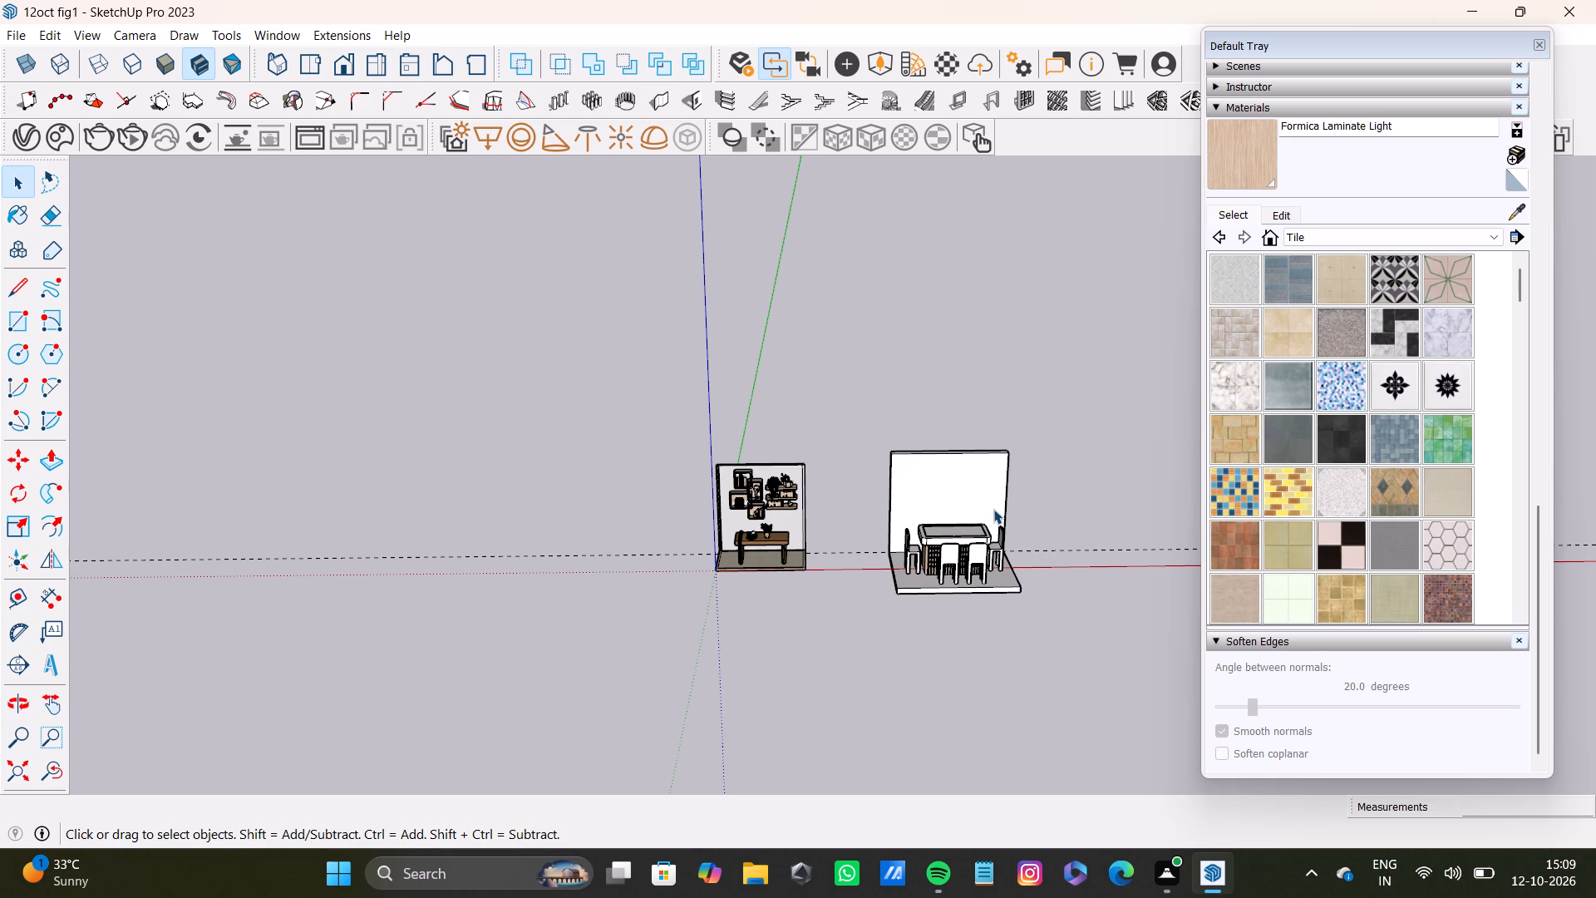
pyautogui.scroll(3, 883, 545)
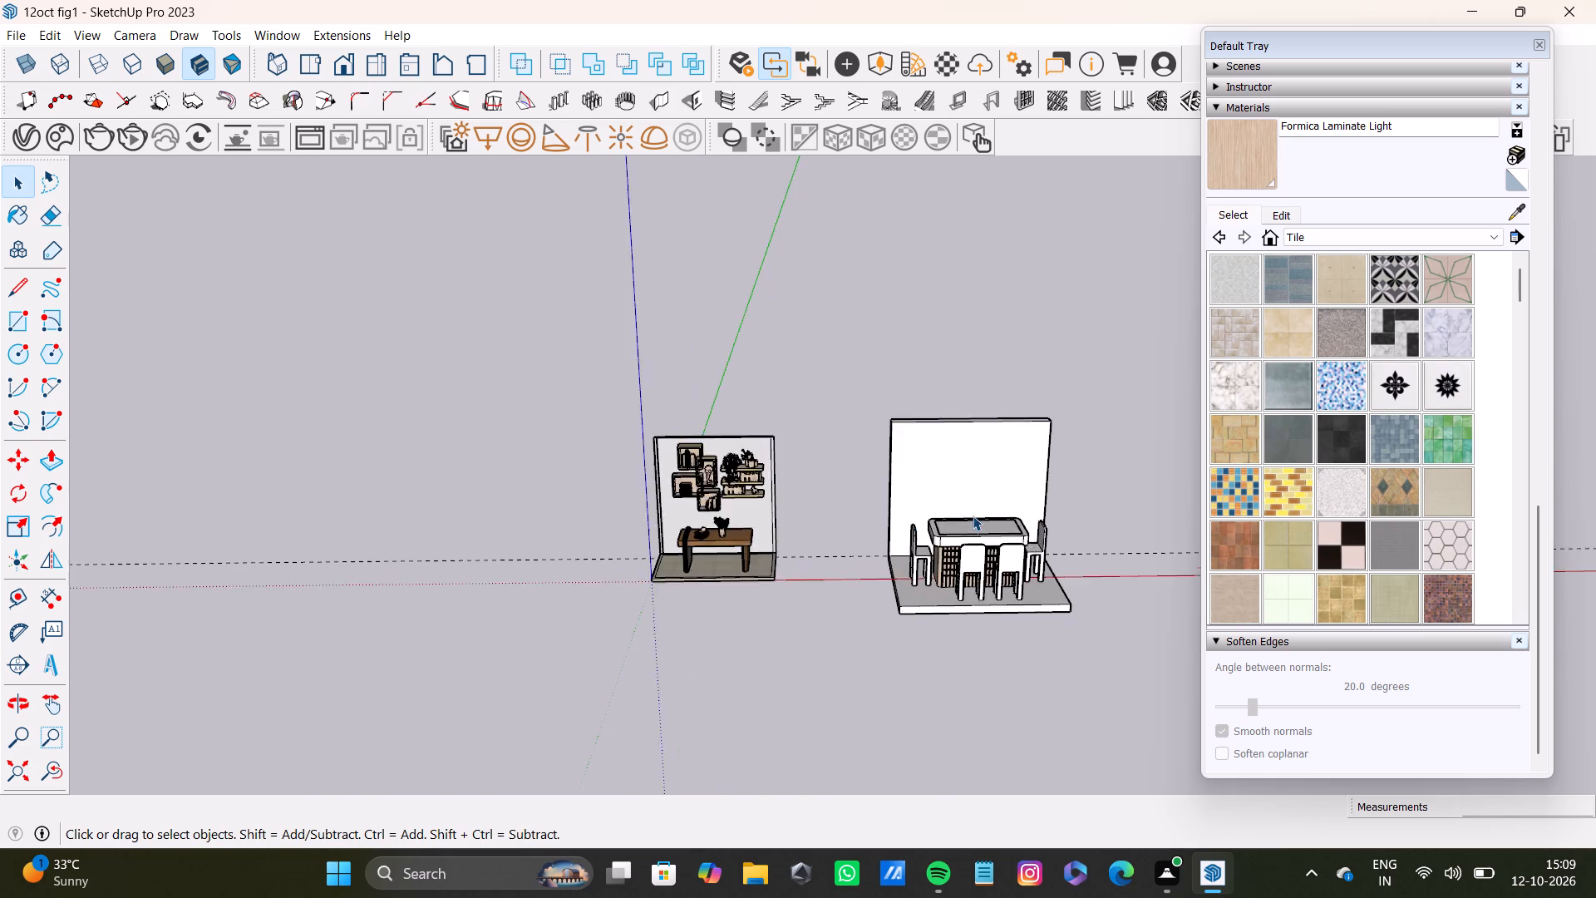
pyautogui.scroll(10, 973, 516)
pyautogui.scroll(-11, 964, 540)
pyautogui.keyDown('shift'); pyautogui.moveTo(967, 572); pyautogui.dragTo(1075, 658, button='middle'); pyautogui.keyUp('shift')
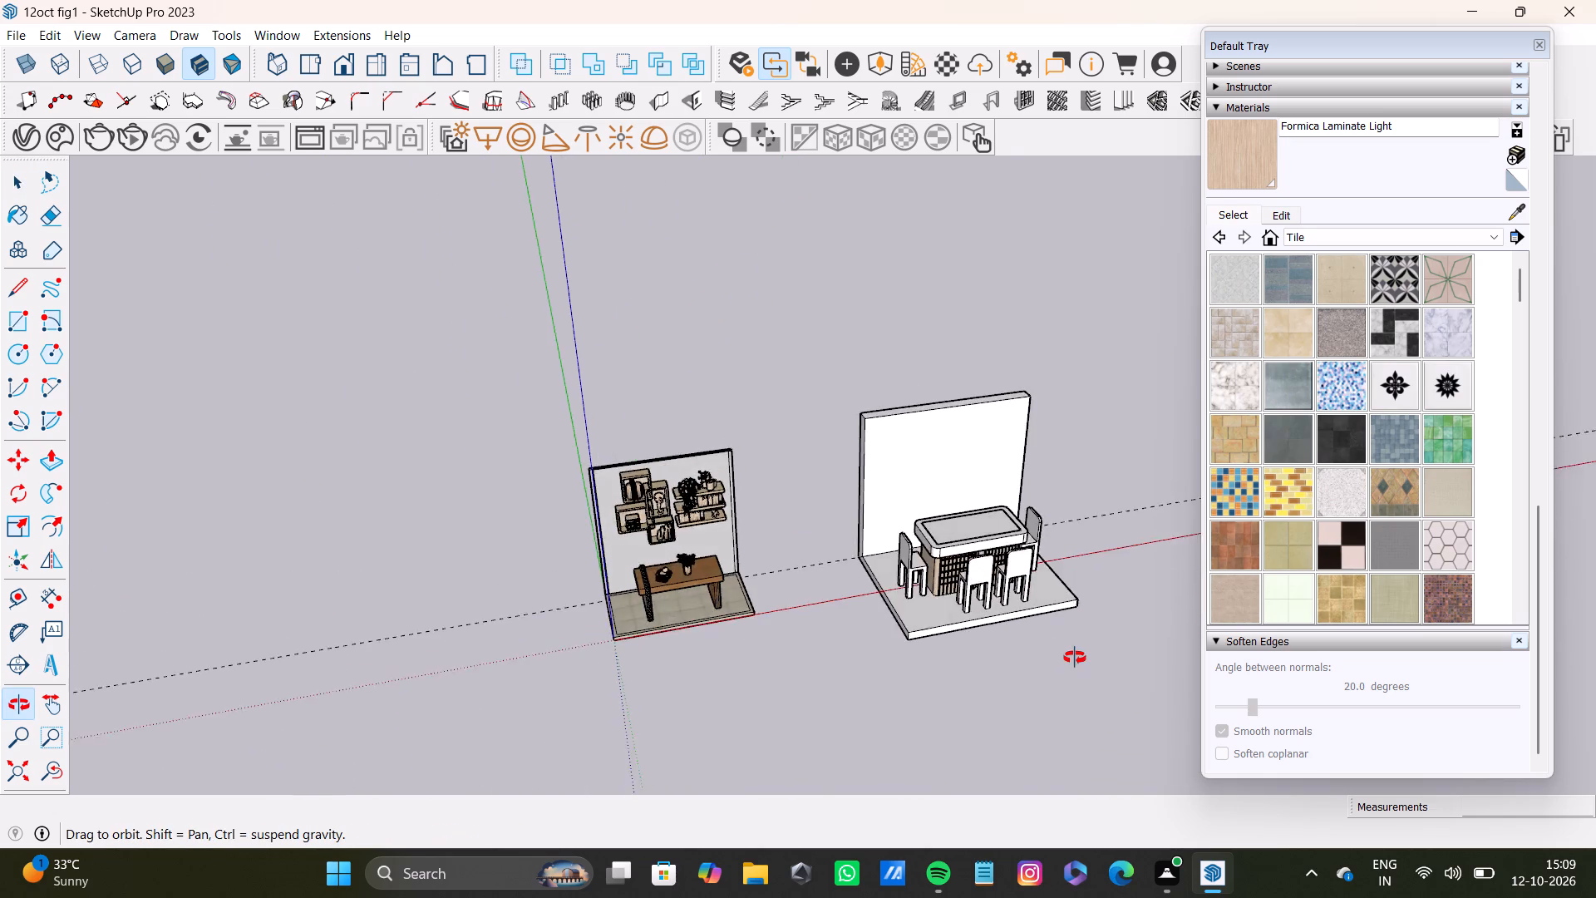
pyautogui.keyDown('shift'); pyautogui.moveTo(1075, 658); pyautogui.dragTo(933, 618, button='middle'); pyautogui.keyUp('shift')
pyautogui.scroll(9, 934, 609)
pyautogui.scroll(-9, 951, 595)
pyautogui.moveTo(948, 590); pyautogui.dragTo(1080, 590, button='middle')
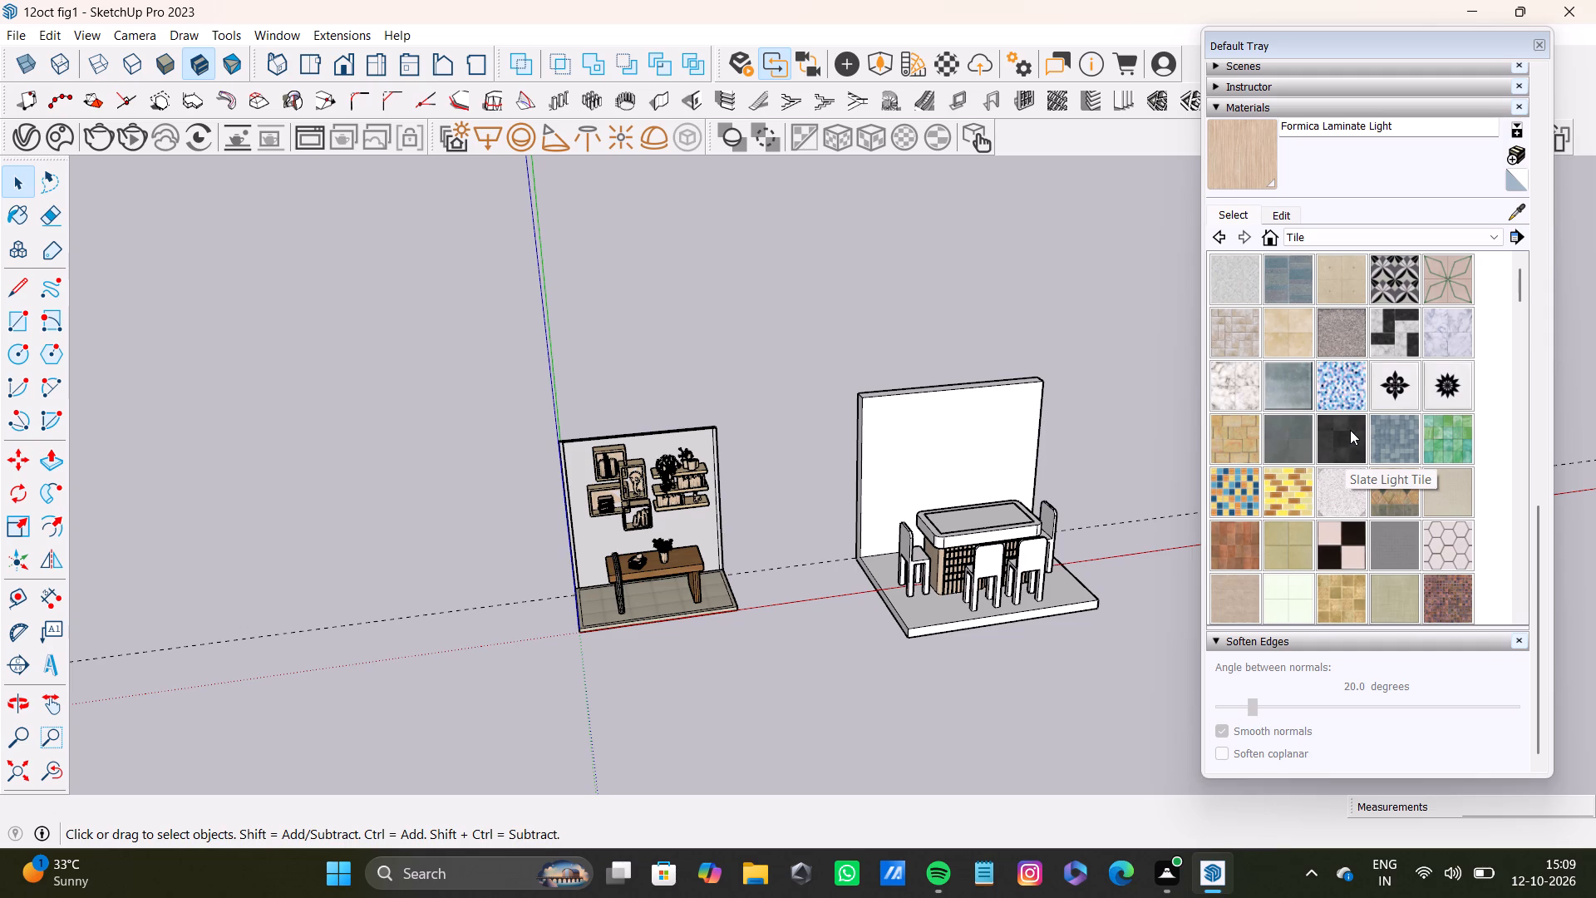
pyautogui.press('space')
pyautogui.scroll(4, 872, 474)
pyautogui.scroll(-5, 877, 469)
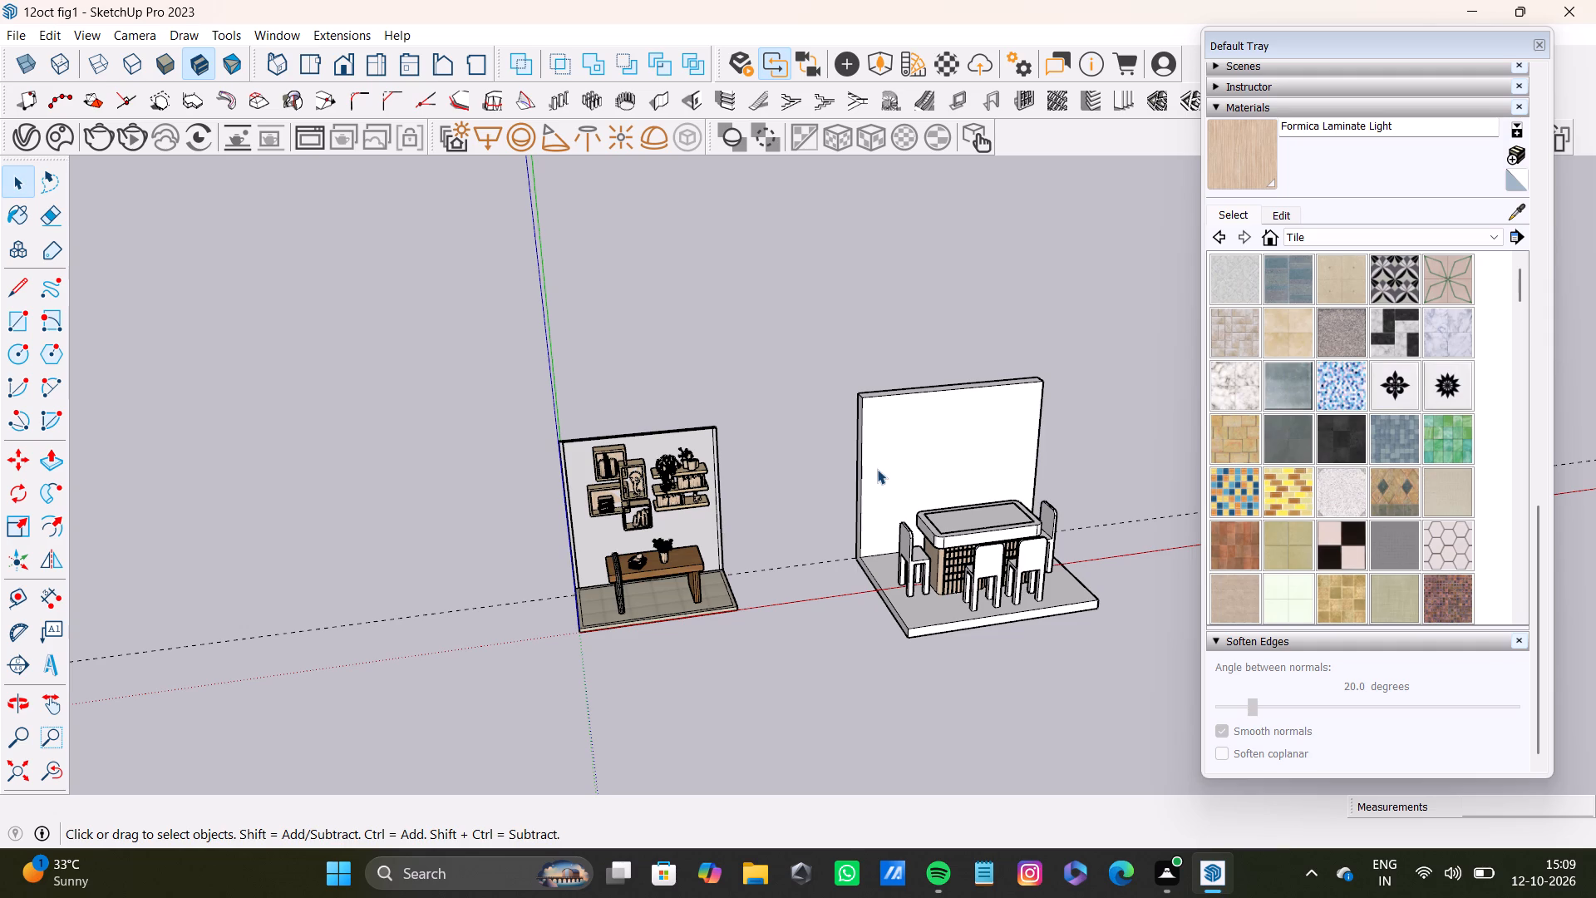
pyautogui.scroll(-16, 877, 469)
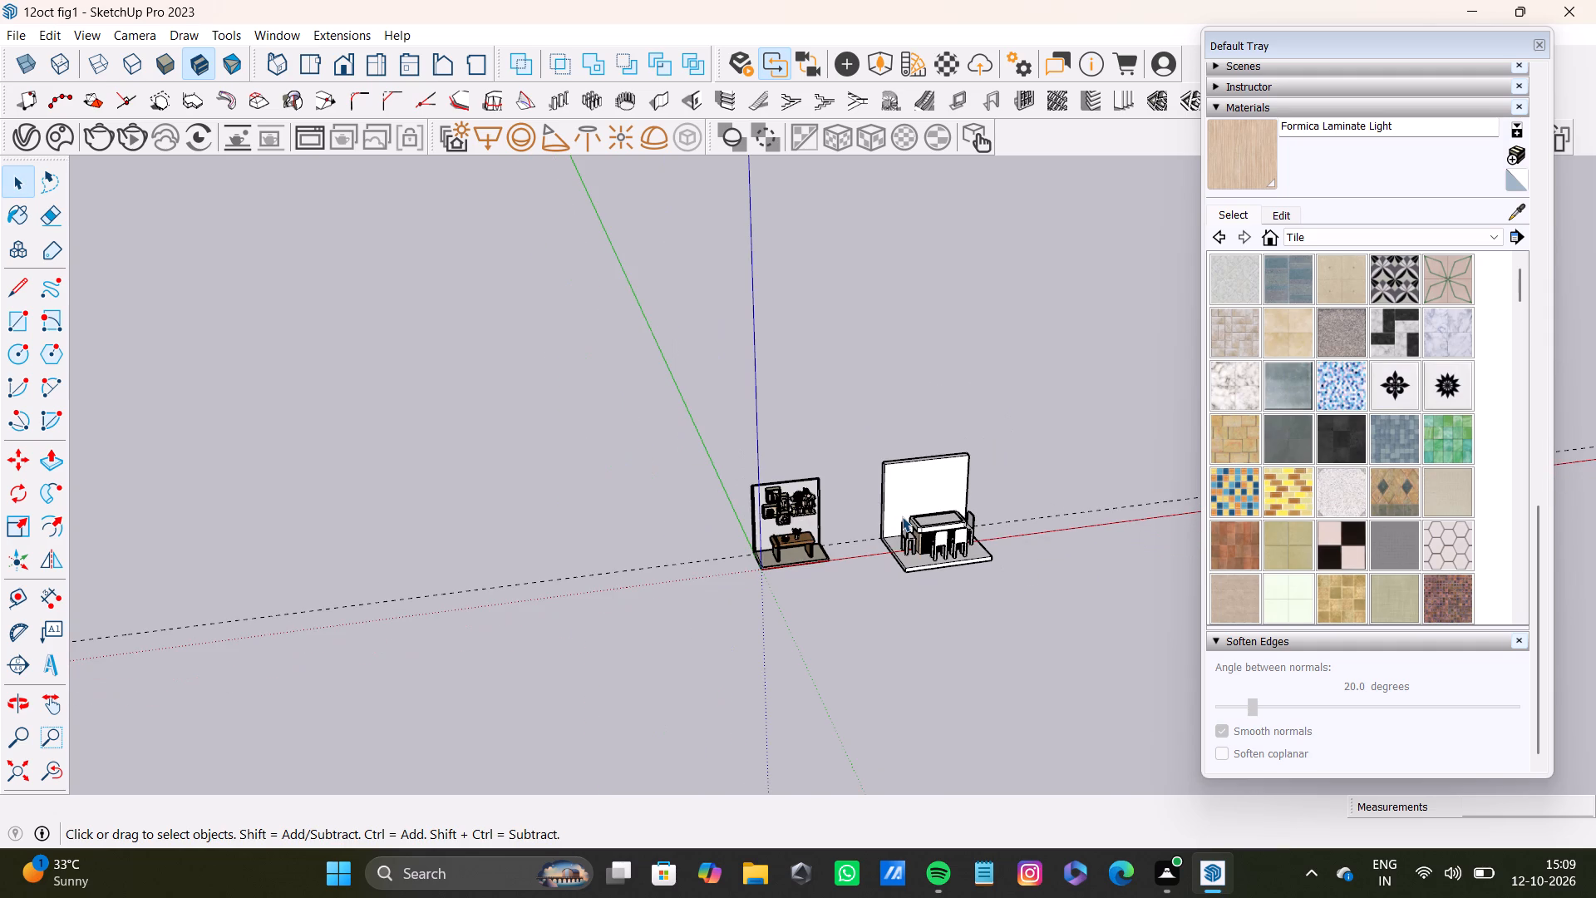
# Examine the table, chairs, back wall and floor slab from several angles, alongside the neighbouring desk display.
pyautogui.scroll(13, 902, 516)
pyautogui.scroll(-5, 870, 518)
pyautogui.scroll(20, 870, 516)
pyautogui.scroll(1, 870, 516)
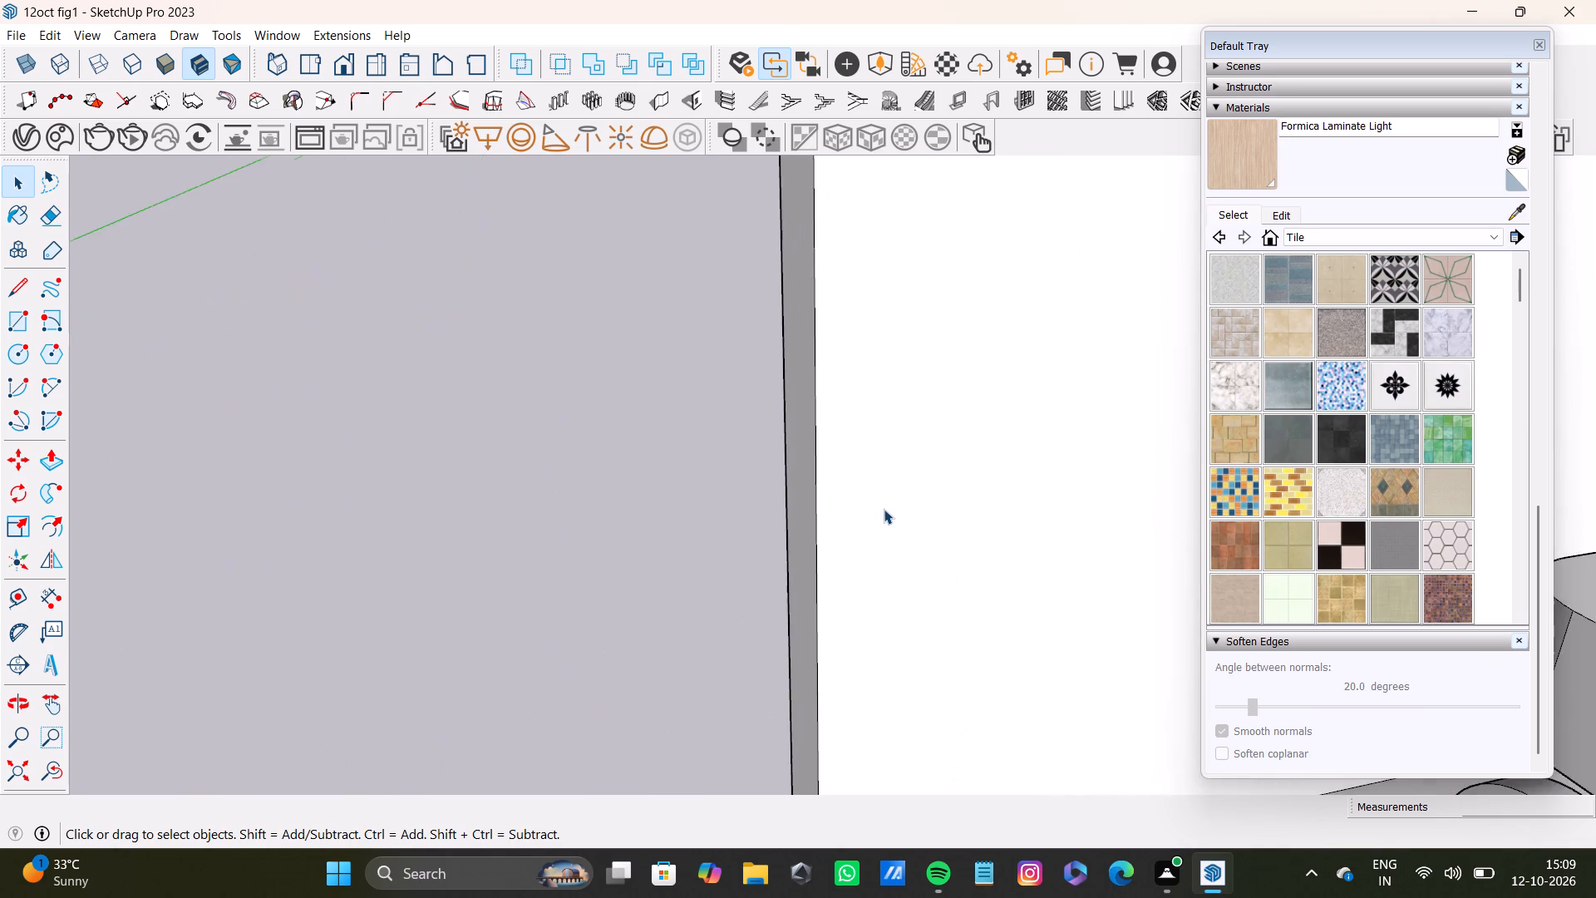
pyautogui.scroll(-20, 898, 506)
pyautogui.scroll(-1, 898, 506)
pyautogui.keyDown('shift'); pyautogui.moveTo(962, 536); pyautogui.dragTo(881, 575, button='middle'); pyautogui.keyUp('shift')
pyautogui.keyDown('shift'); pyautogui.scroll(-1, 881, 575); pyautogui.keyUp('shift')
pyautogui.scroll(10, 1052, 628)
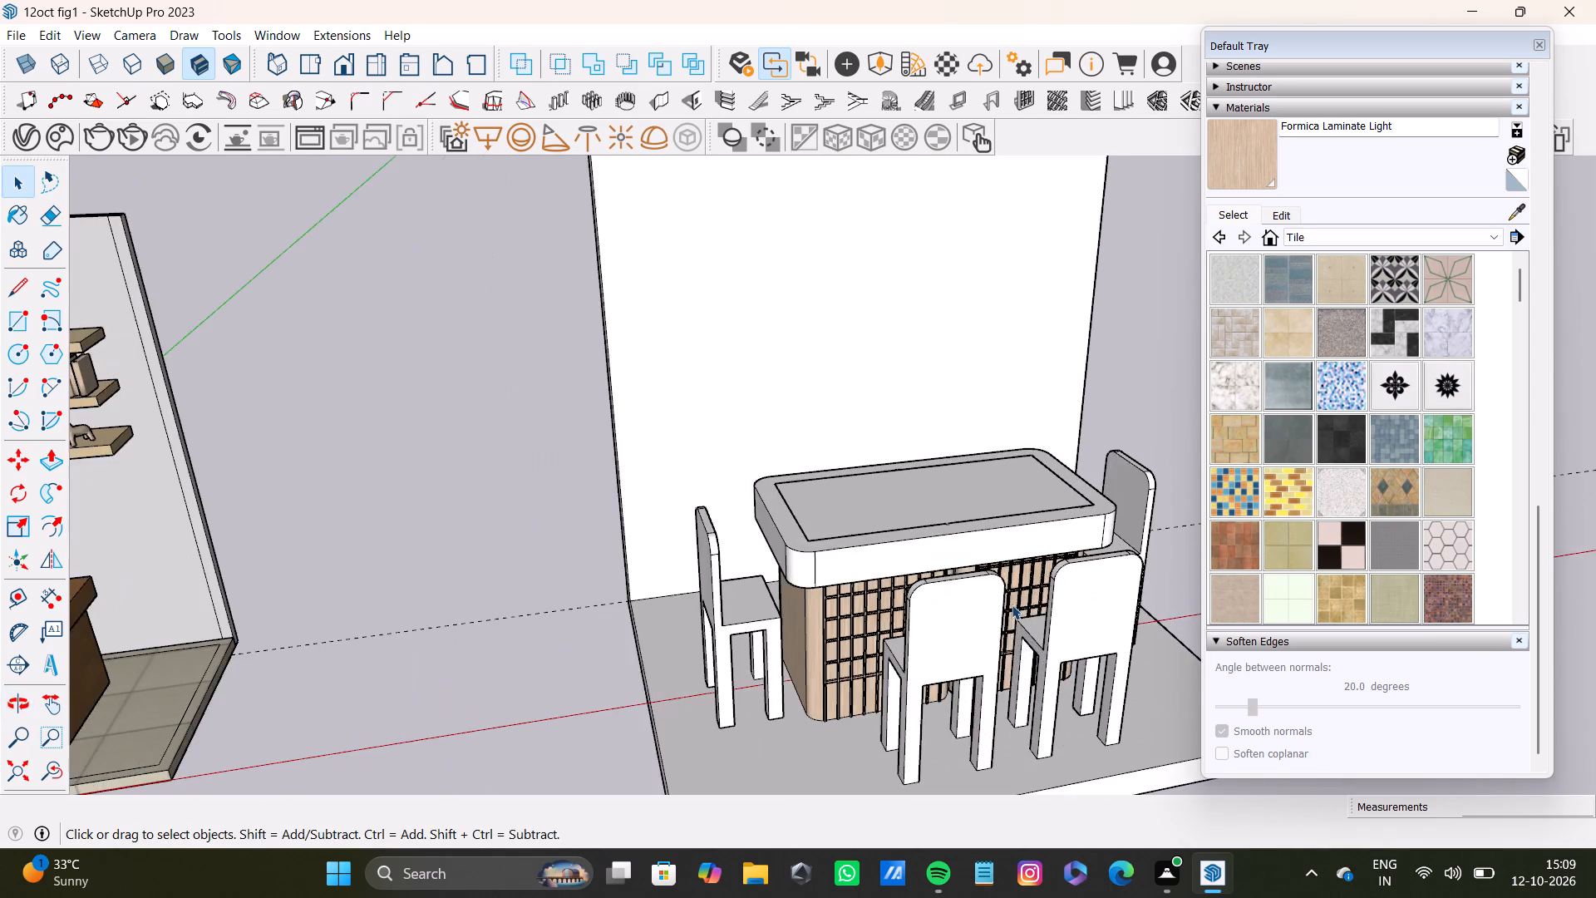
pyautogui.moveTo(1003, 596); pyautogui.dragTo(1075, 595, button='middle')
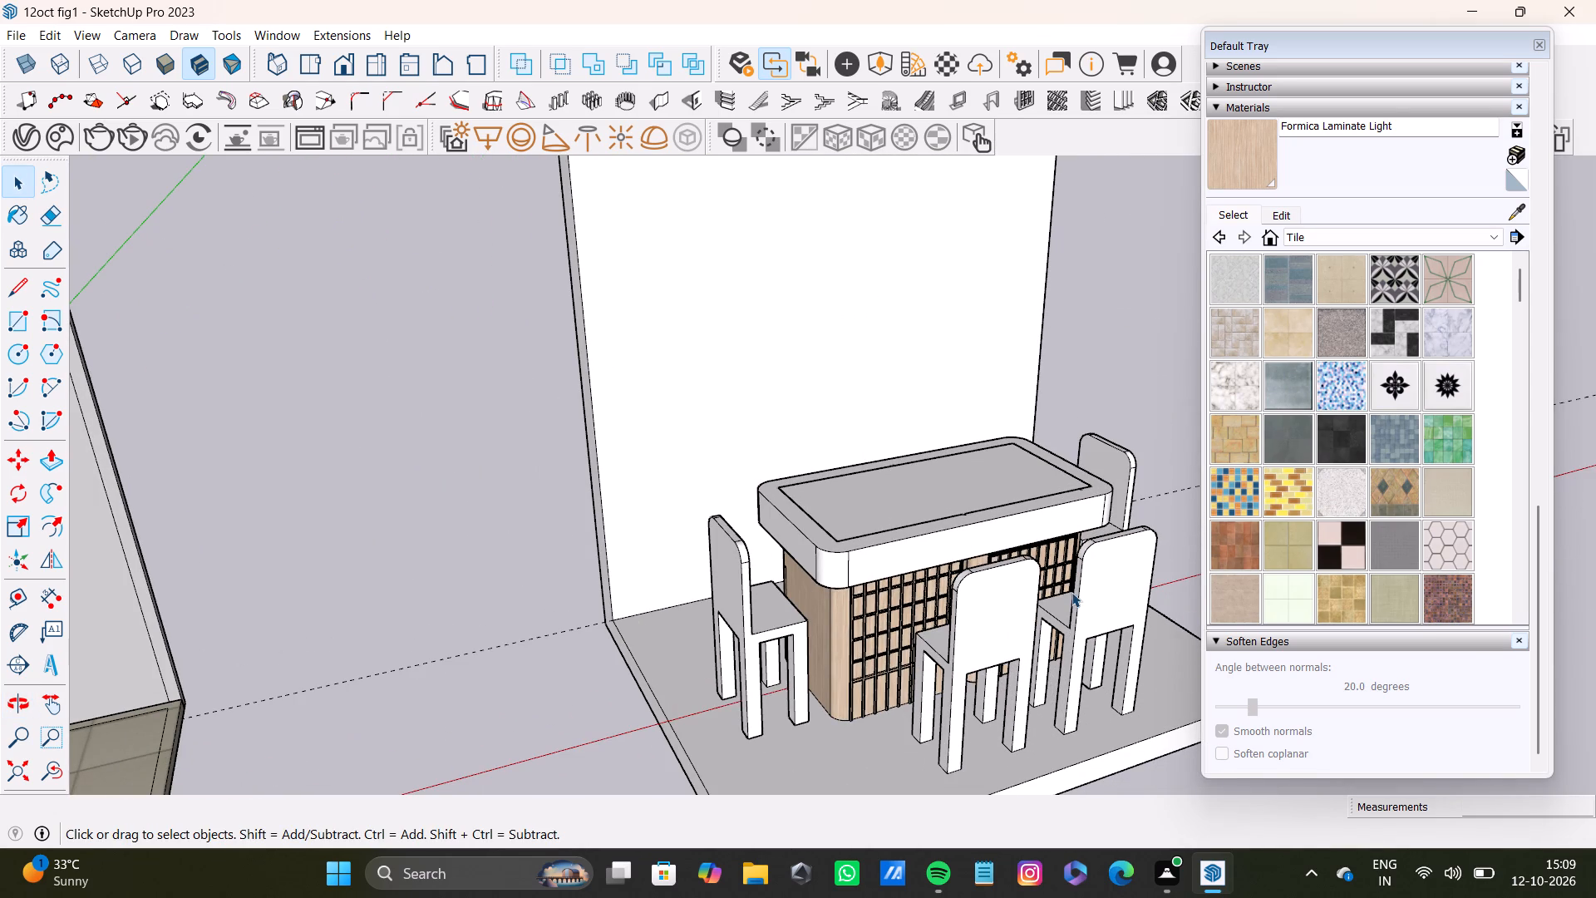
pyautogui.scroll(-15, 1070, 593)
pyautogui.moveTo(970, 525); pyautogui.dragTo(1108, 517, button='middle')
pyautogui.scroll(8, 931, 535)
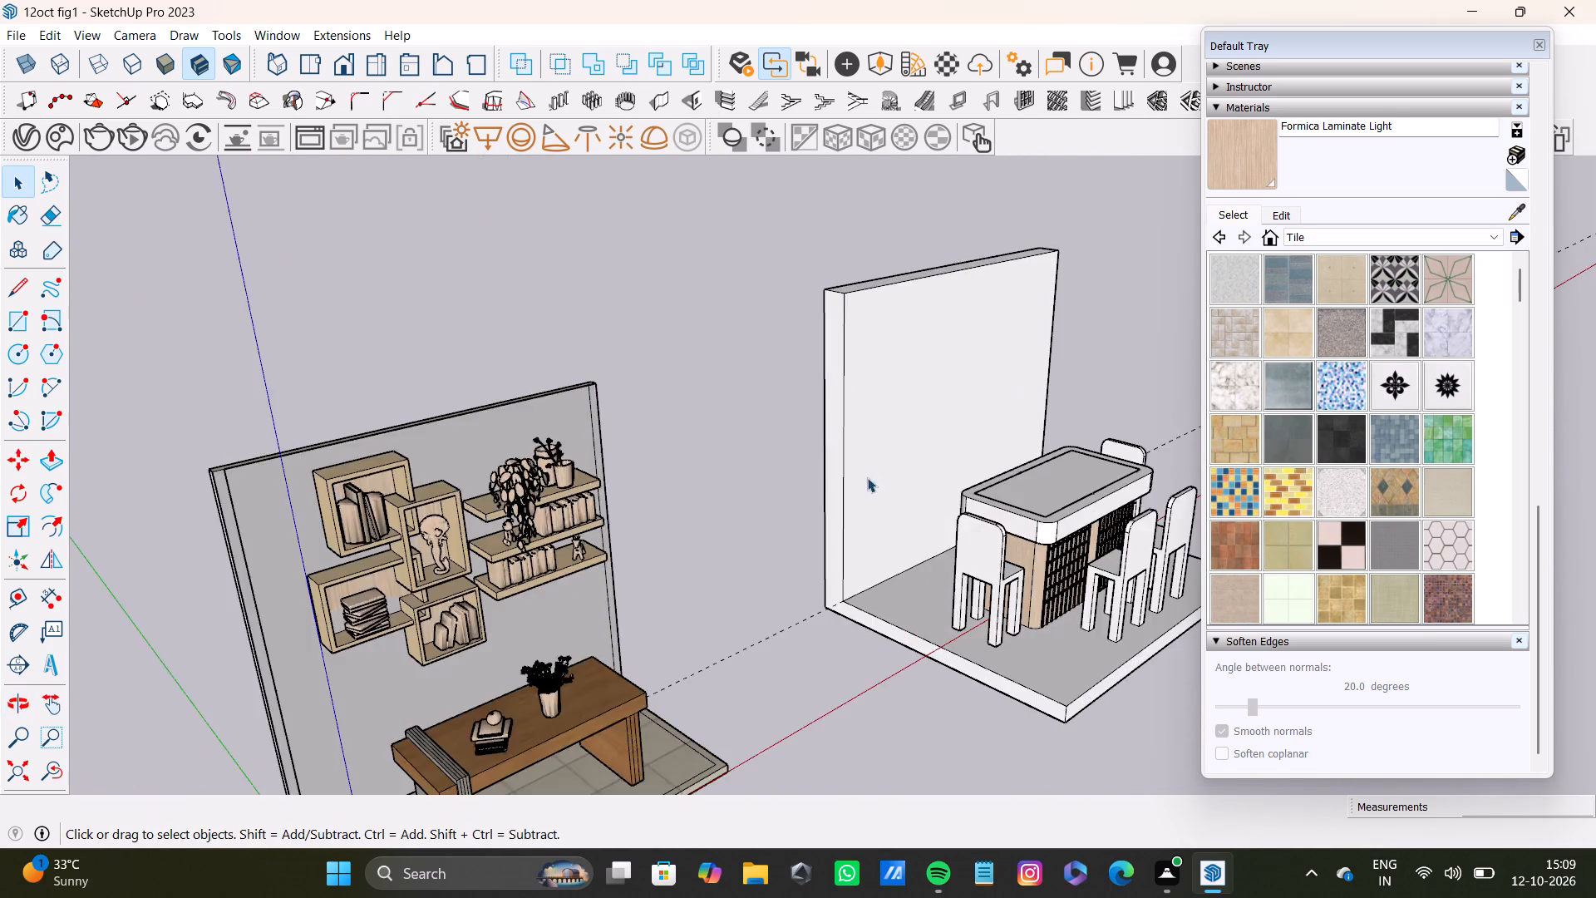
pyautogui.scroll(4, 867, 477)
pyautogui.middleClick(983, 499)
pyautogui.scroll(-9, 874, 460)
pyautogui.moveTo(848, 476); pyautogui.dragTo(1010, 490, button='middle')
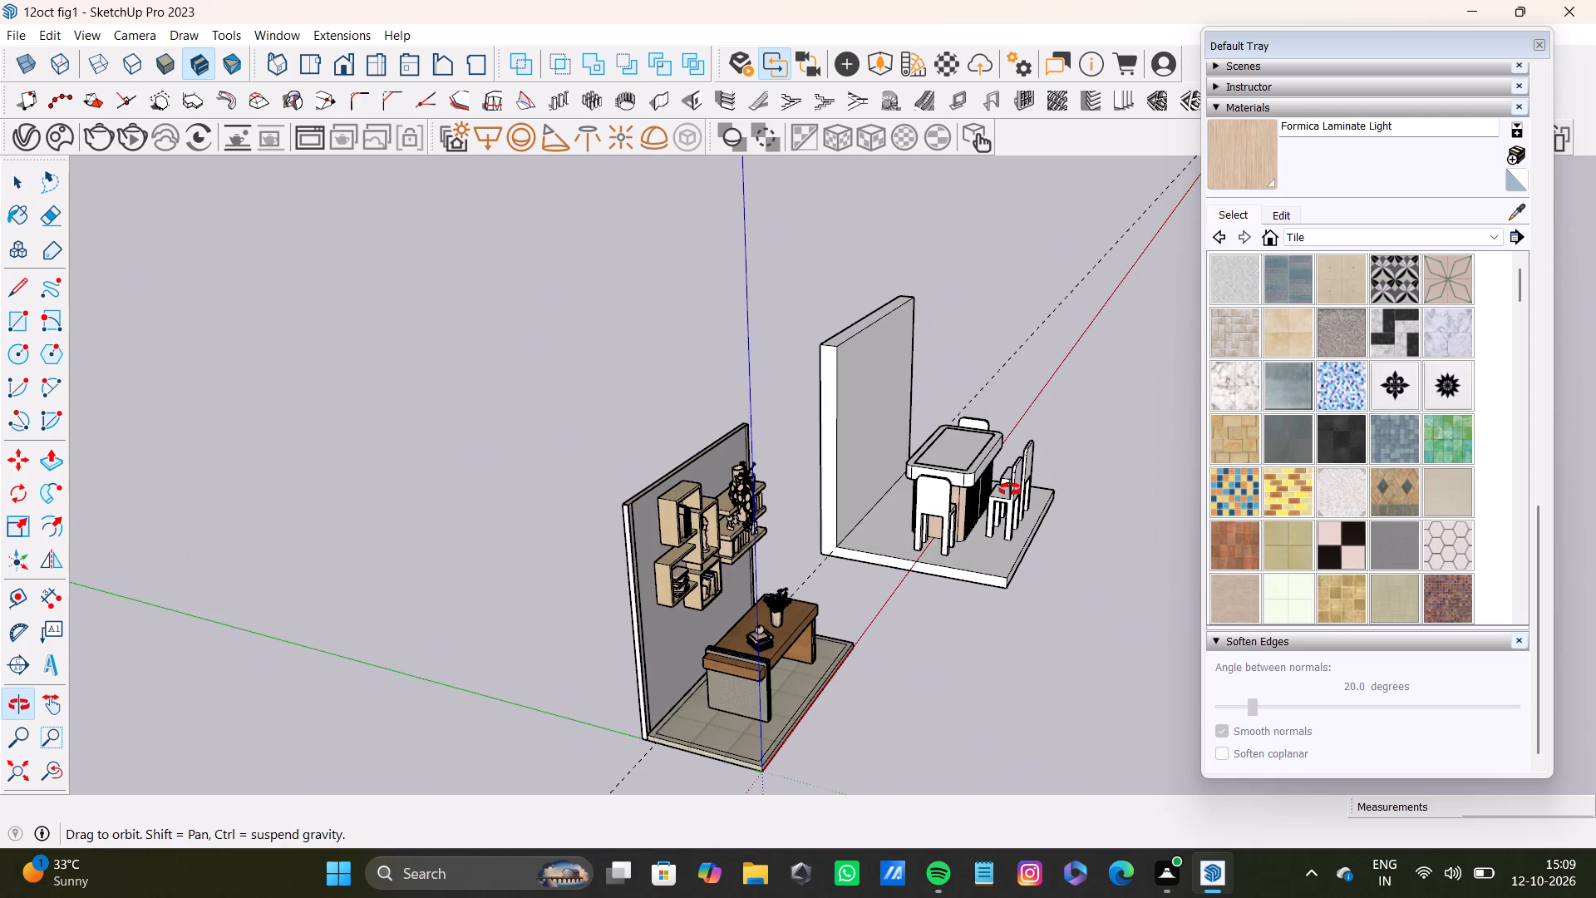
# Thin the reception table's back wall by pushing its rear face 5" inward with Push/Pull, undoing the first attempt.
pyautogui.moveTo(1010, 490); pyautogui.dragTo(1097, 544, button='middle')
pyautogui.scroll(3, 869, 421)
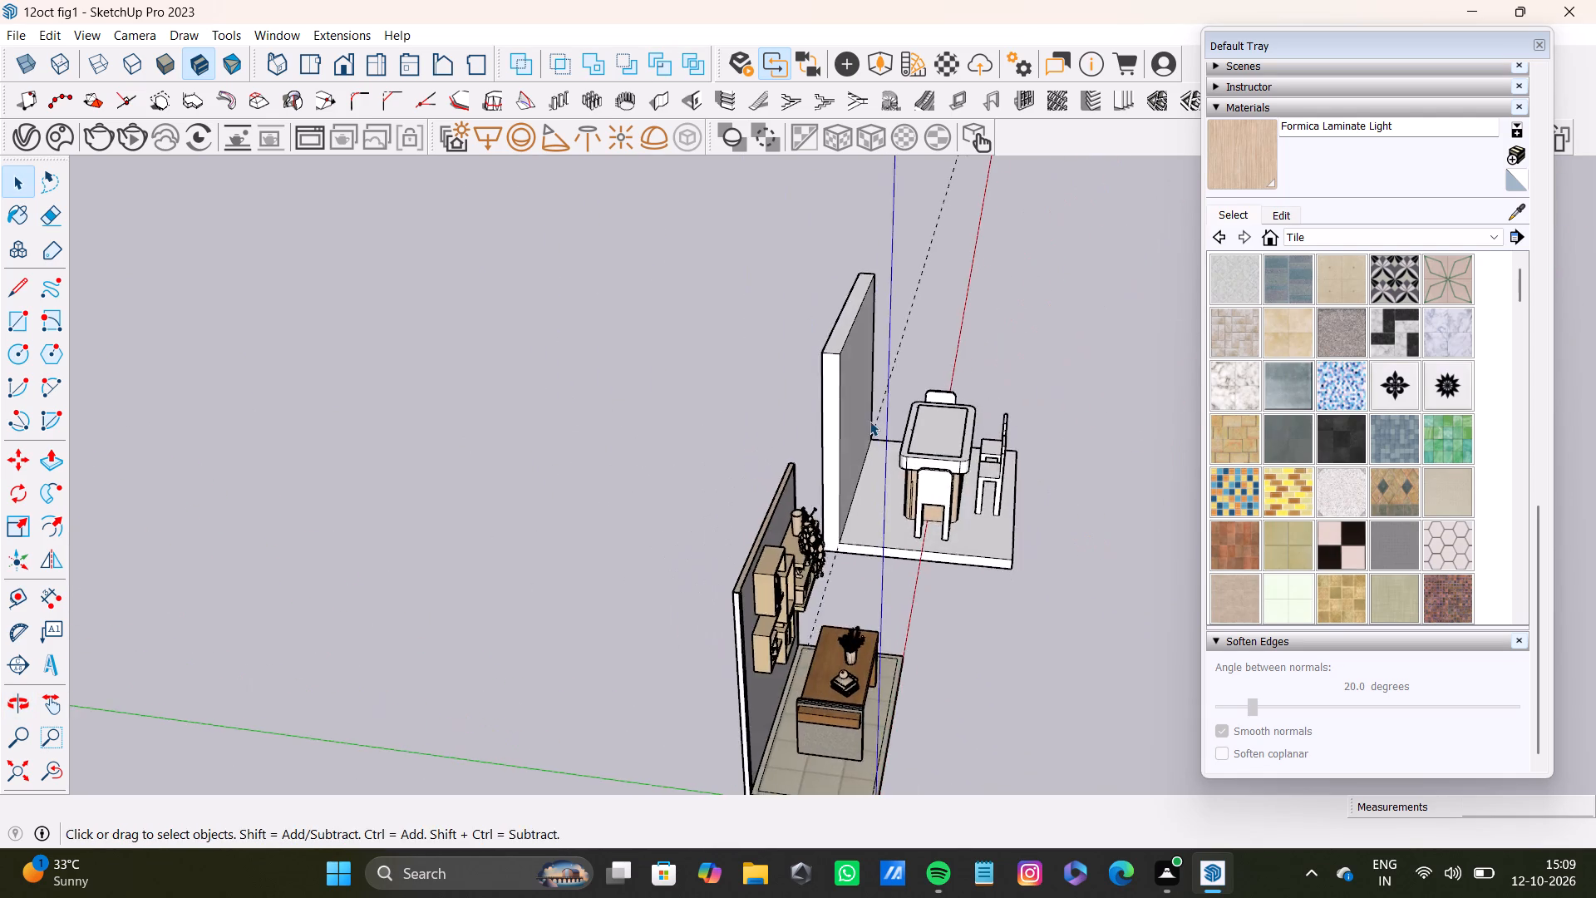
pyautogui.scroll(2, 869, 421)
pyautogui.moveTo(869, 421); pyautogui.dragTo(949, 422, button='middle')
pyautogui.press('space')
pyautogui.scroll(3, 802, 402)
pyautogui.moveTo(832, 399); pyautogui.dragTo(905, 401, button='middle')
pyautogui.press('space')
pyautogui.click(849, 383)
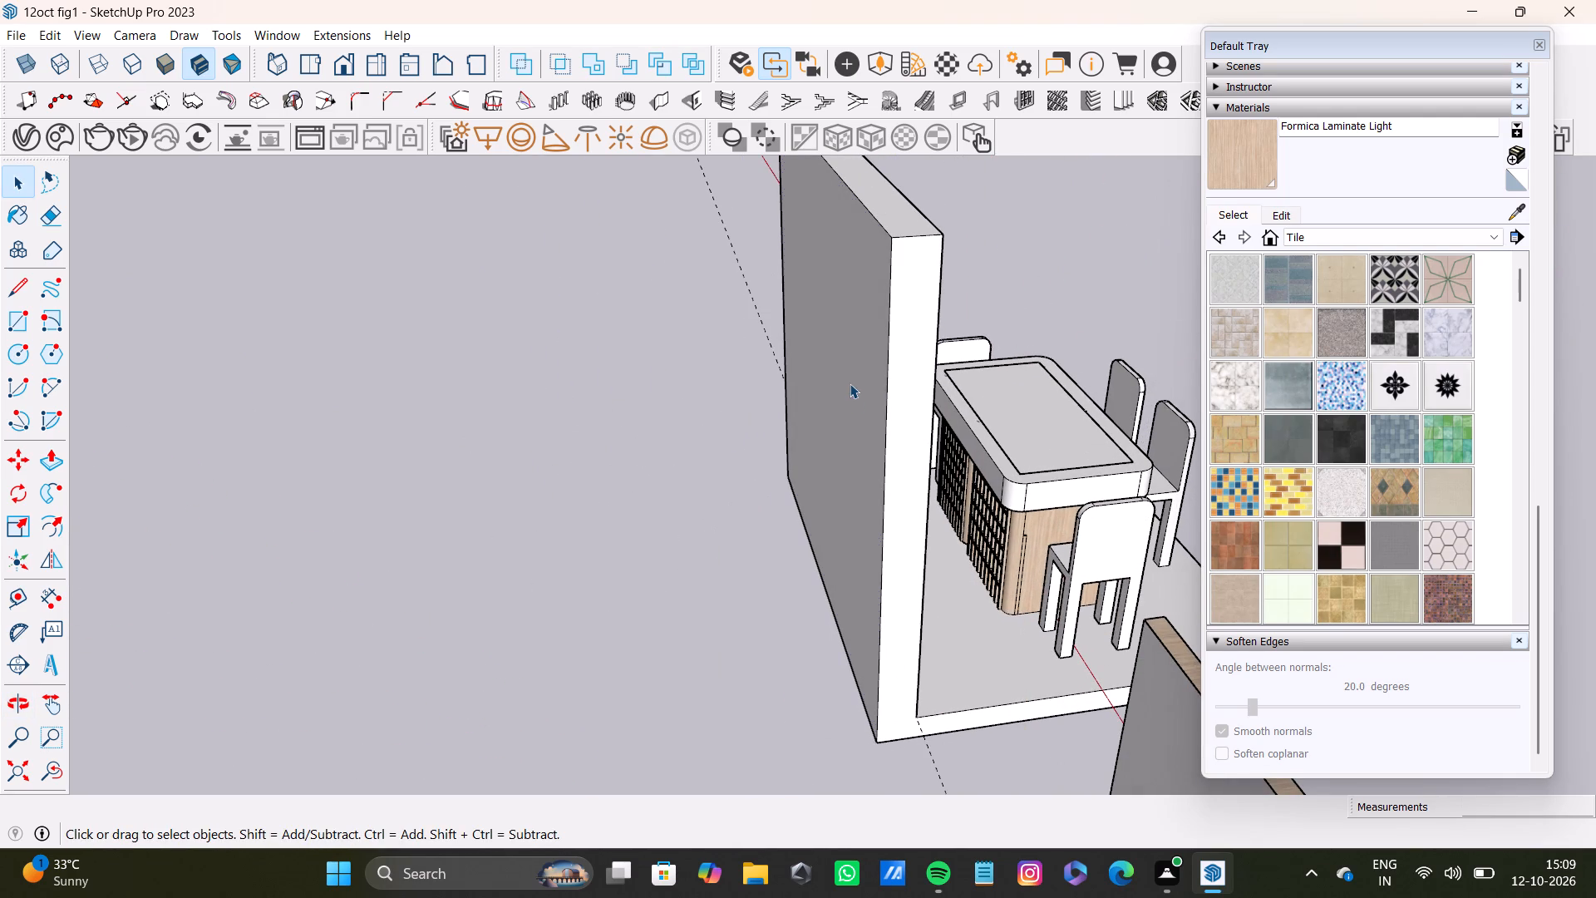
pyautogui.press('p')
pyautogui.moveTo(850, 383); pyautogui.dragTo(876, 400)
pyautogui.hotkey('ctrl', 'z')
pyautogui.moveTo(877, 398); pyautogui.dragTo(903, 407)
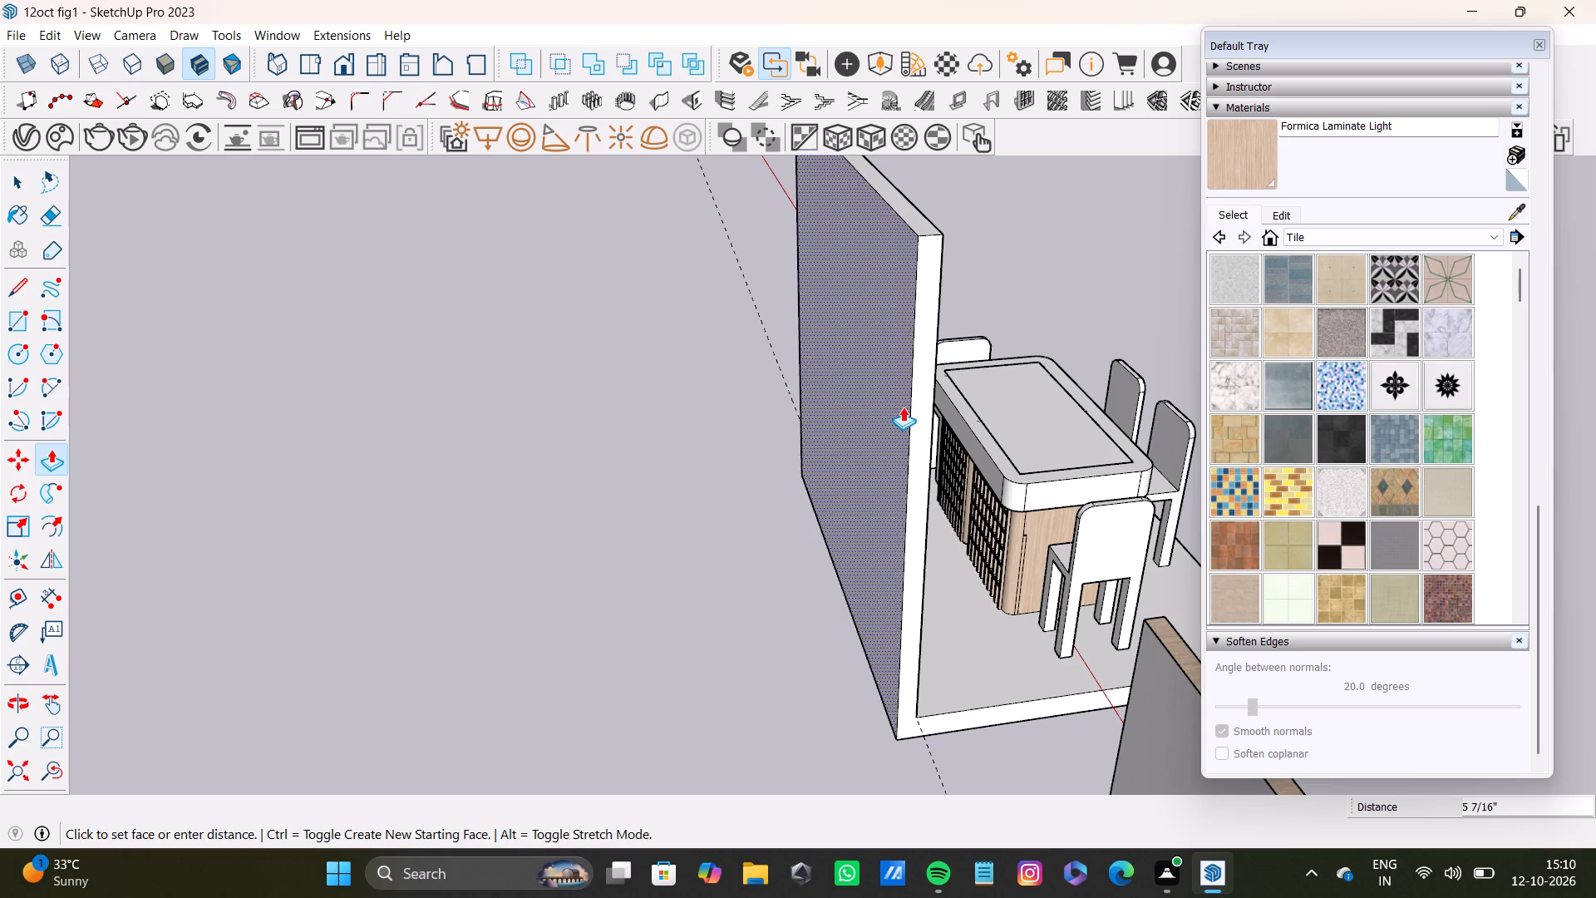
pyautogui.moveTo(903, 407); pyautogui.dragTo(900, 407)
# Look over the thinned back wall and floor slab from behind and in front, comparing them with the desk display.
pyautogui.scroll(-10, 900, 405)
pyautogui.moveTo(1061, 491); pyautogui.dragTo(1265, 491, button='middle')
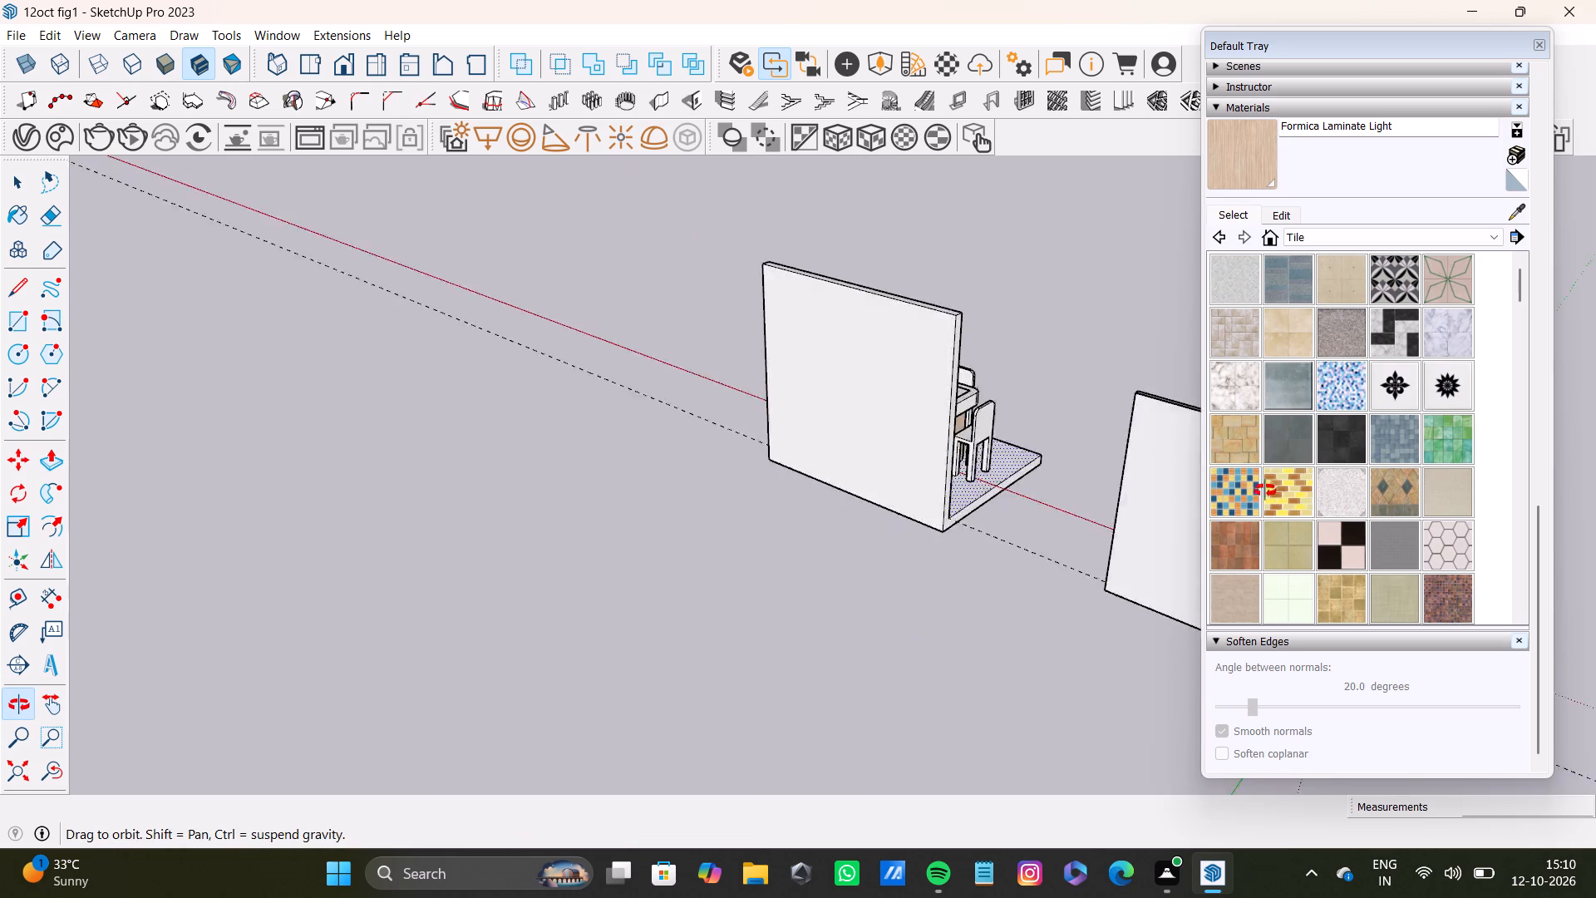
pyautogui.moveTo(1265, 491); pyautogui.dragTo(570, 481, button='middle')
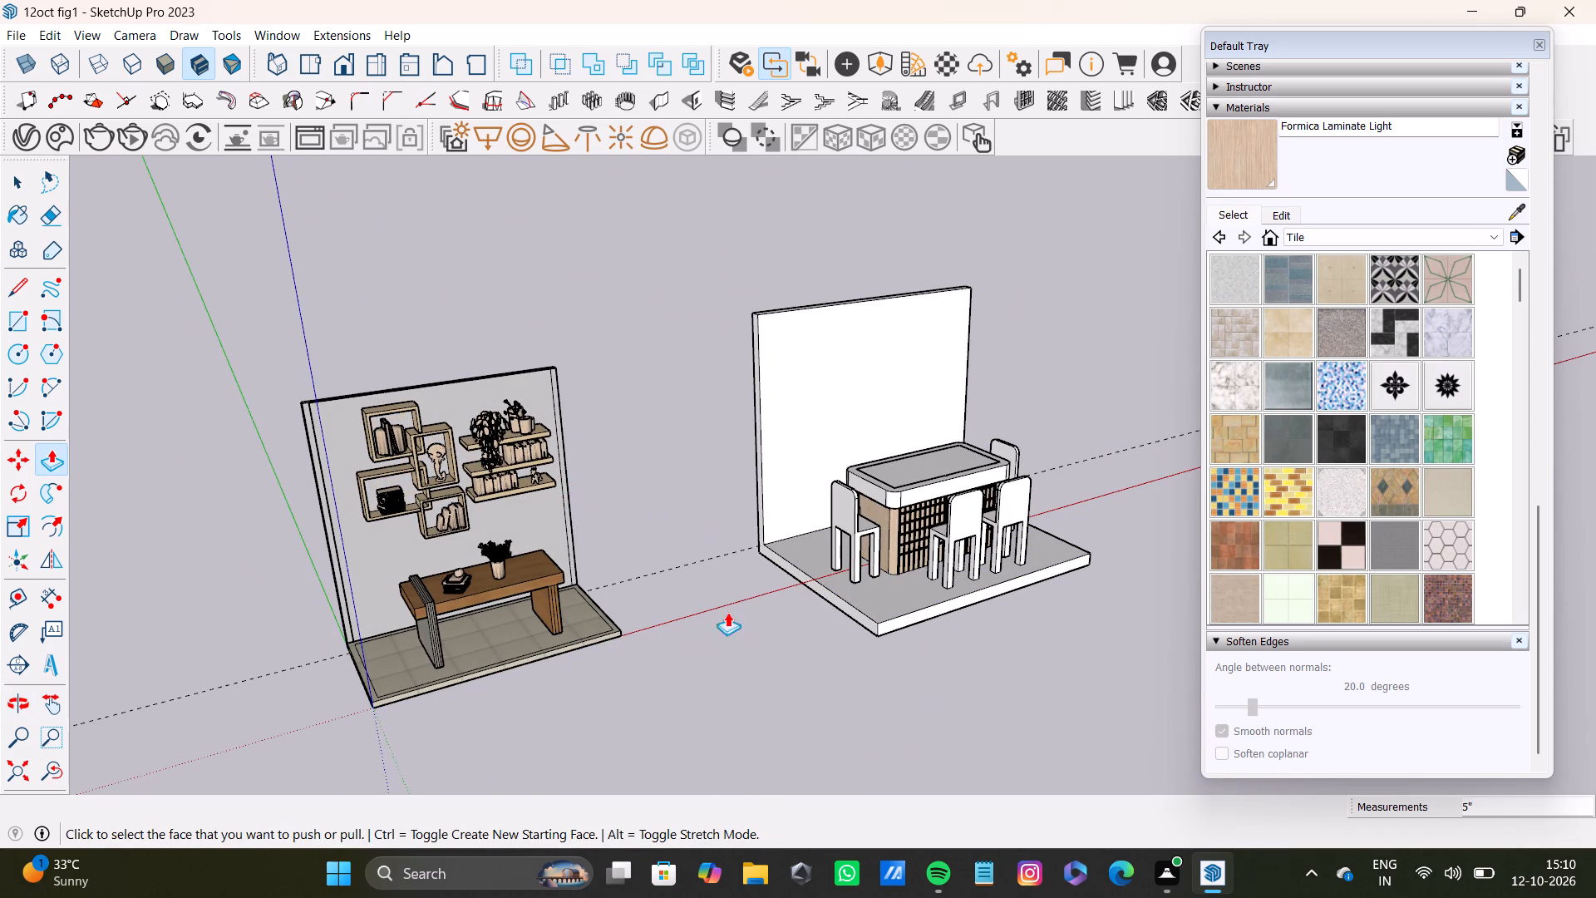
pyautogui.scroll(8, 645, 669)
pyautogui.press('space')
pyautogui.scroll(-10, 945, 617)
pyautogui.moveTo(1021, 613); pyautogui.dragTo(700, 655, button='middle')
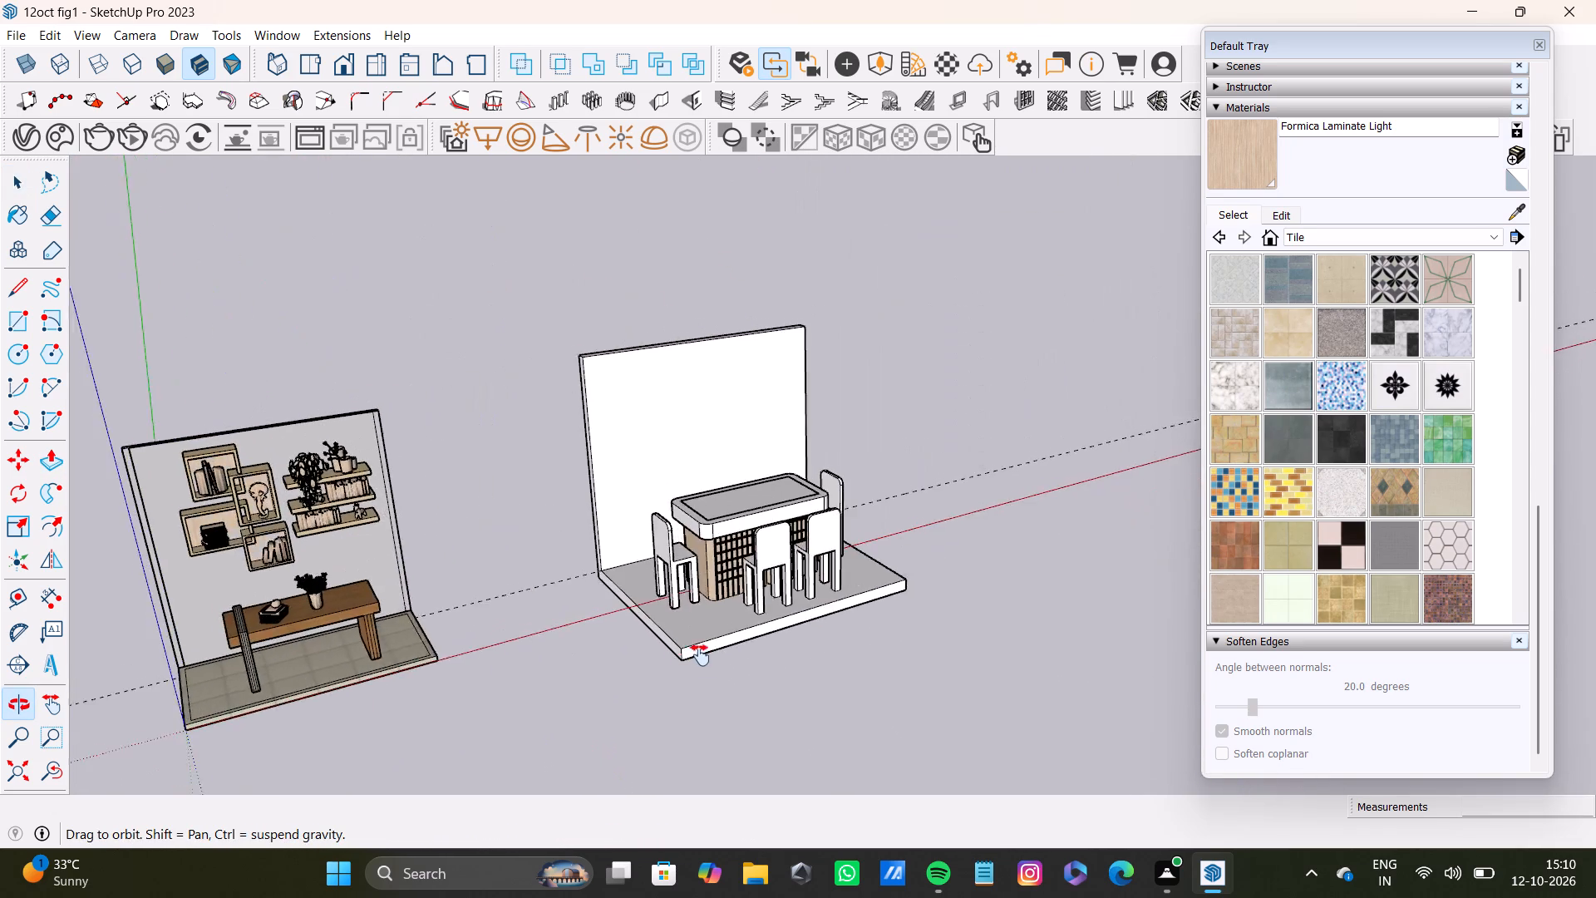
pyautogui.moveTo(700, 655); pyautogui.dragTo(663, 651, button='middle')
pyautogui.scroll(1, 700, 655)
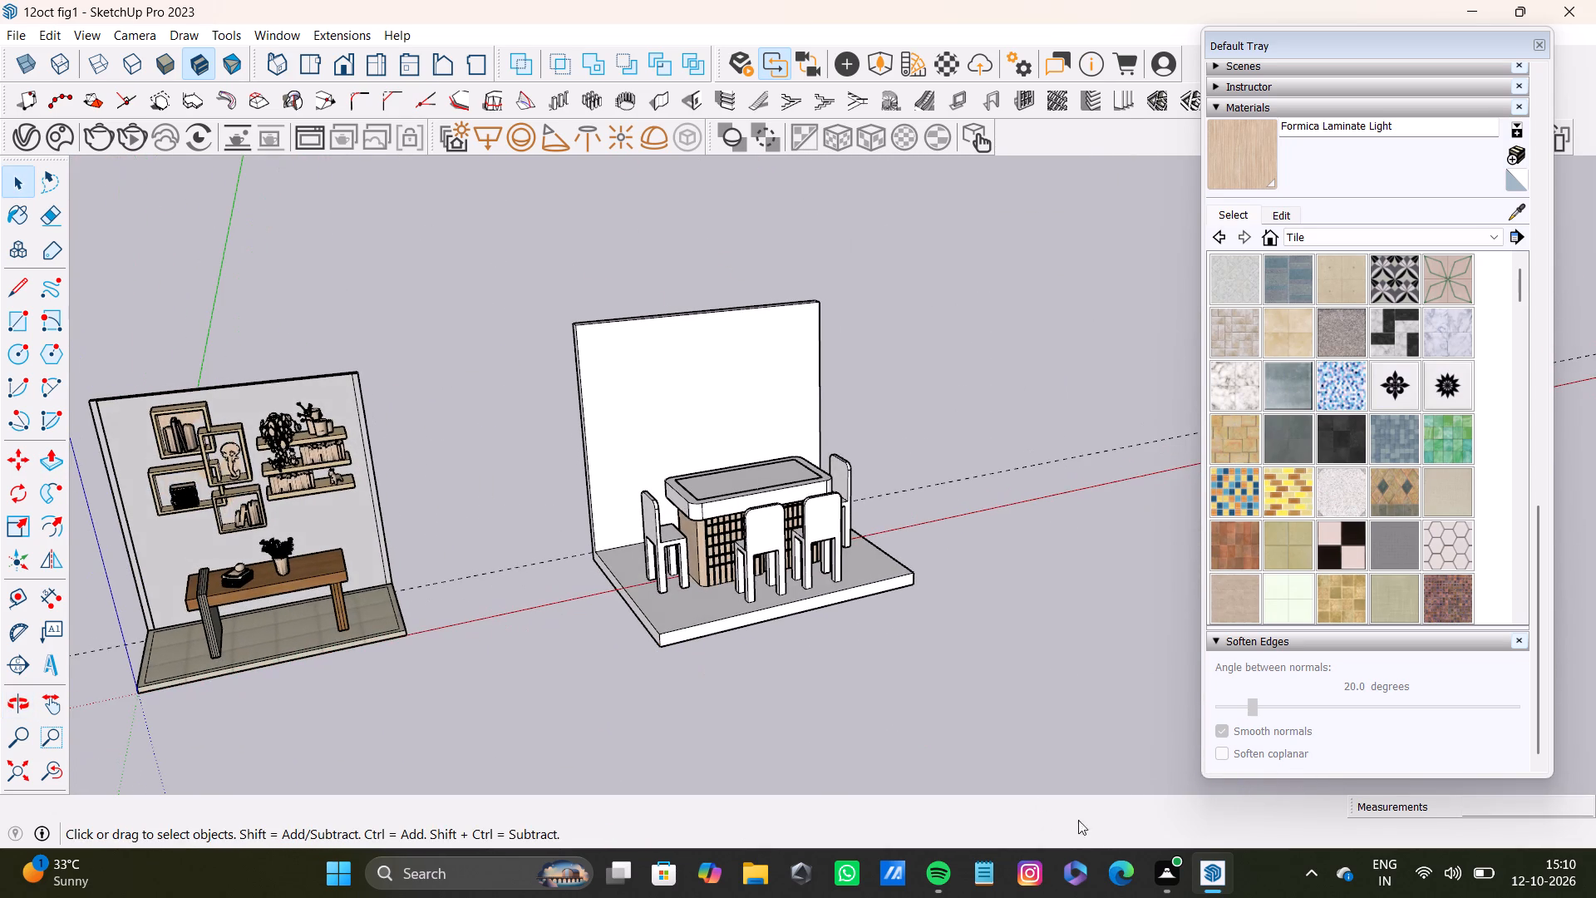
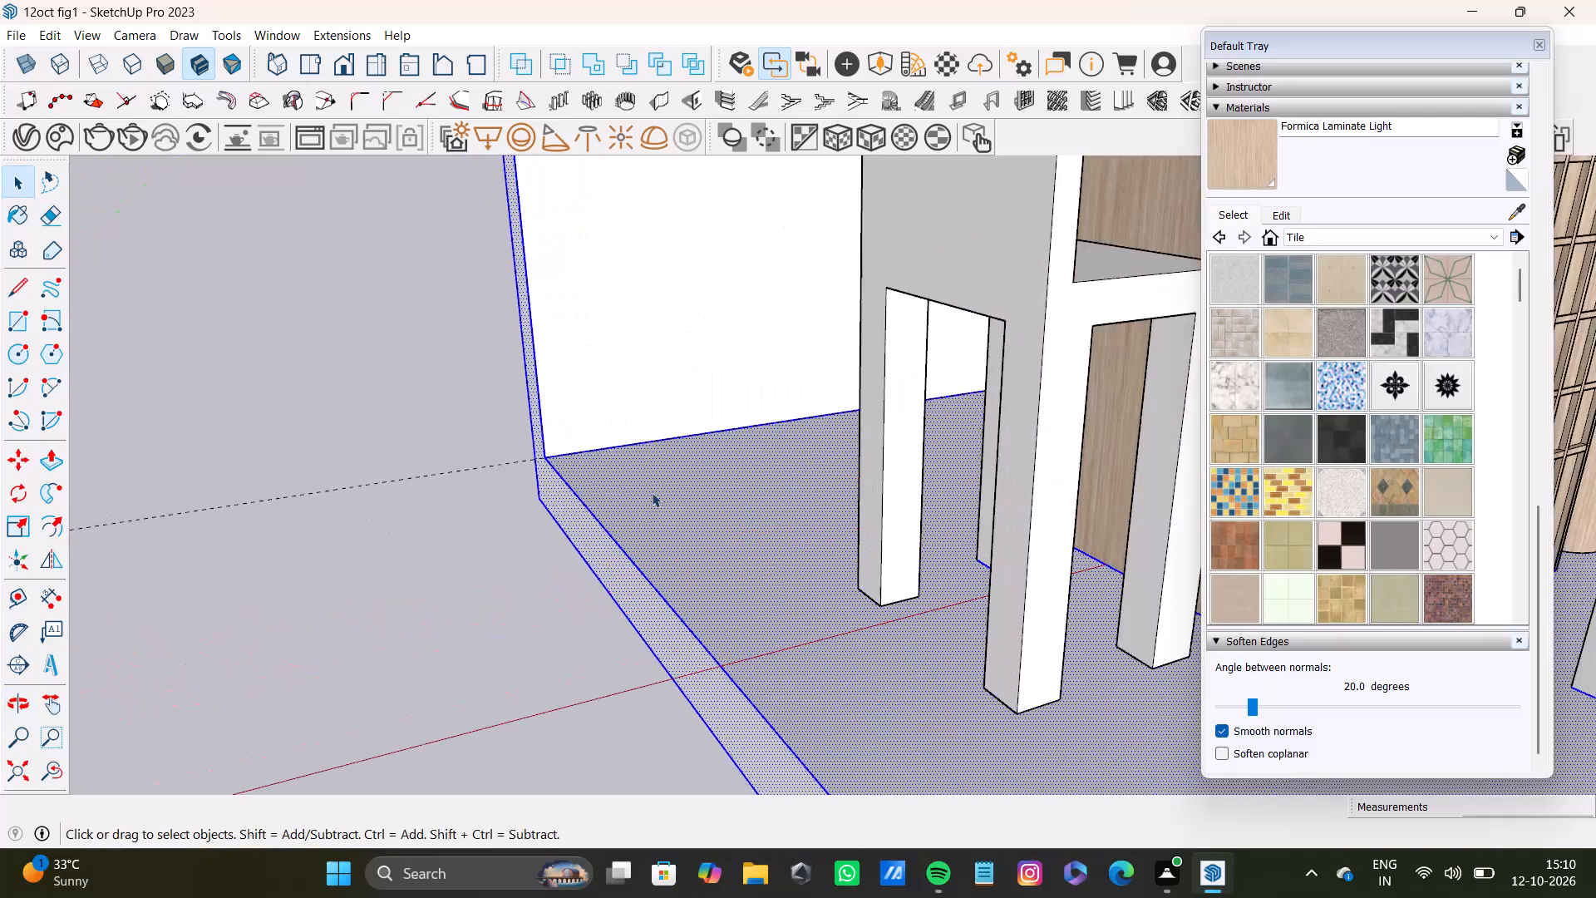
# Draw a line about 5 5/8" long across the wall's left end at floor level, separating it from the slab's side.
pyautogui.moveTo(649, 492); pyautogui.dragTo(874, 482, button='middle')
pyautogui.scroll(4, 681, 451)
pyautogui.press('l')
pyautogui.scroll(3, 409, 513)
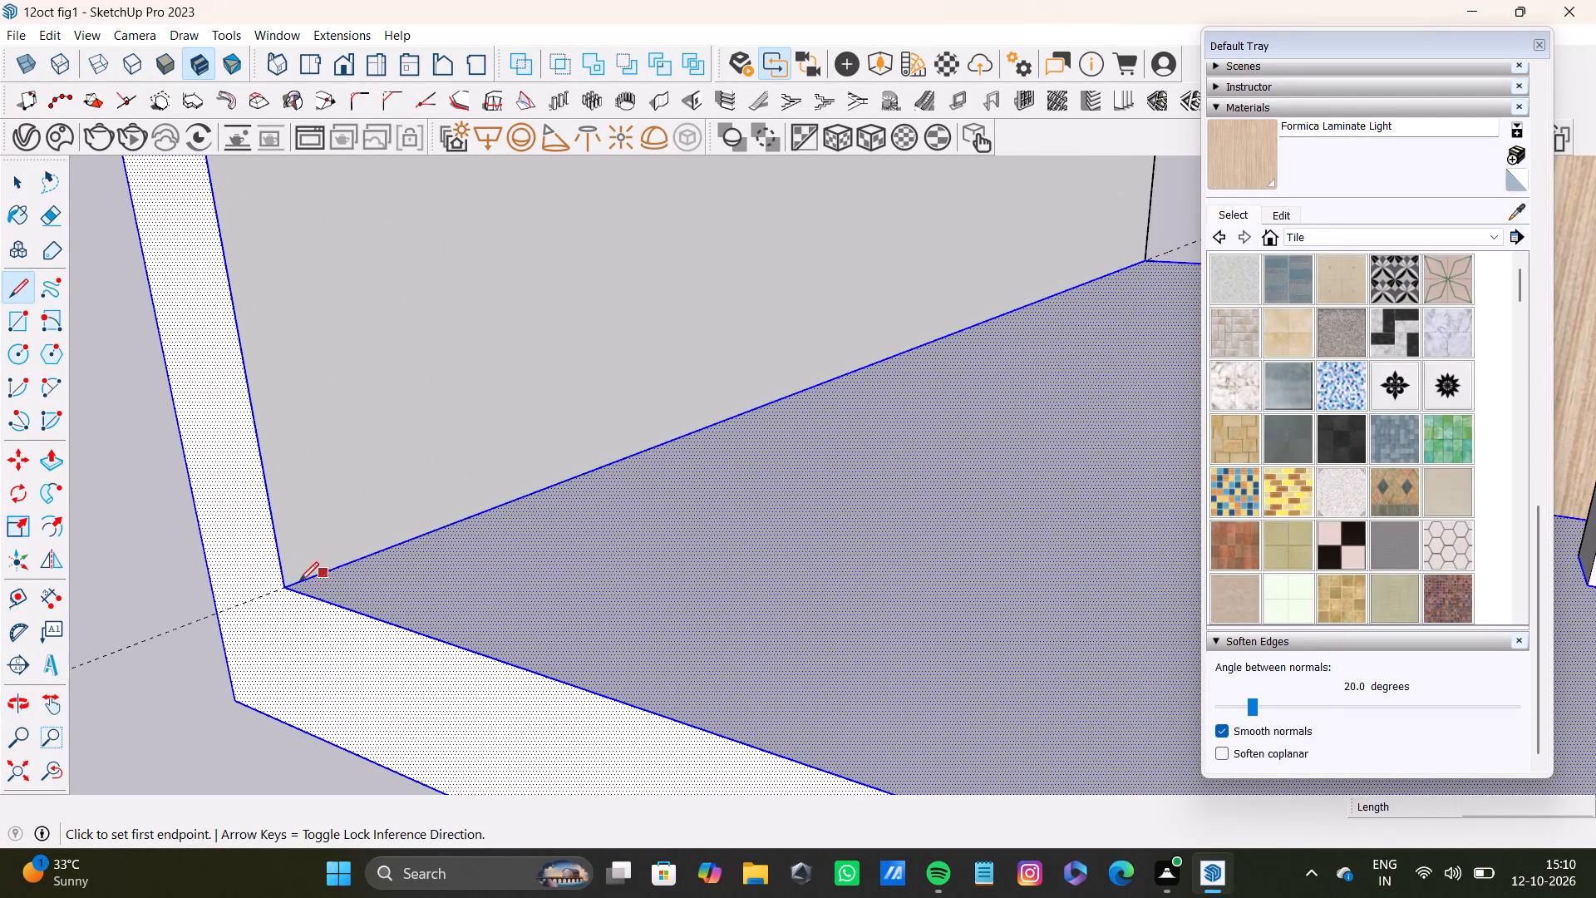
pyautogui.click(278, 587)
pyautogui.moveTo(224, 565); pyautogui.dragTo(288, 550, button='middle')
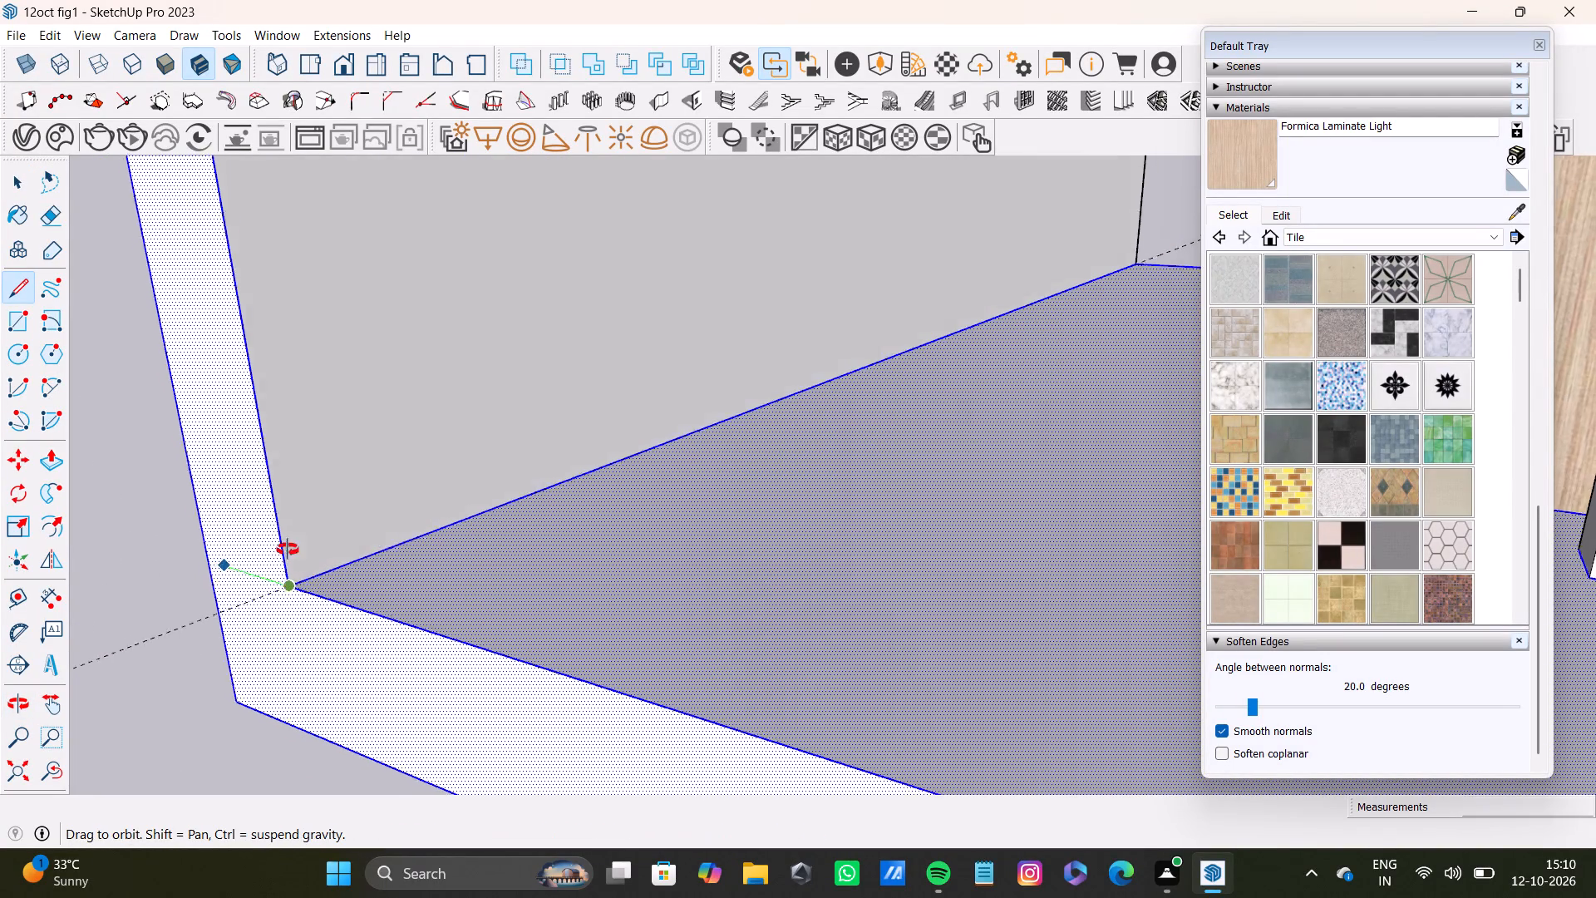
pyautogui.moveTo(288, 550); pyautogui.dragTo(440, 545, button='middle')
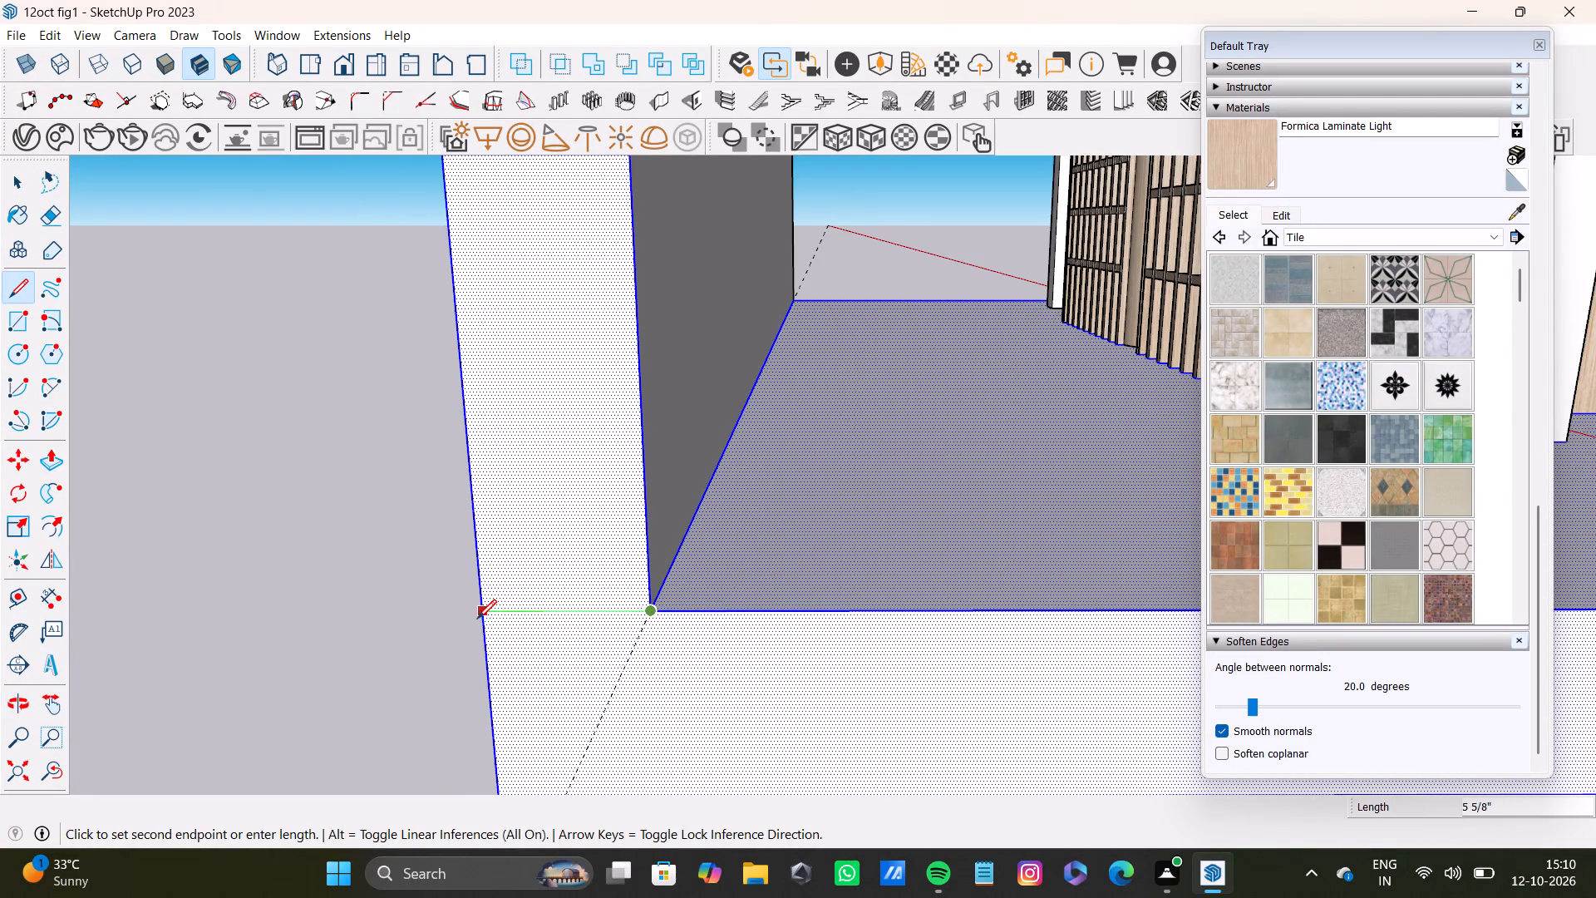
pyautogui.click(477, 619)
# Draw a matching line across the wall's opposite end, from the inner floor corner to the rear edge.
pyautogui.scroll(-20, 589, 619)
pyautogui.scroll(-1, 589, 619)
pyautogui.moveTo(917, 622); pyautogui.dragTo(318, 621, button='middle')
pyautogui.scroll(-2, 836, 583)
pyautogui.moveTo(796, 615); pyautogui.dragTo(699, 610, button='middle')
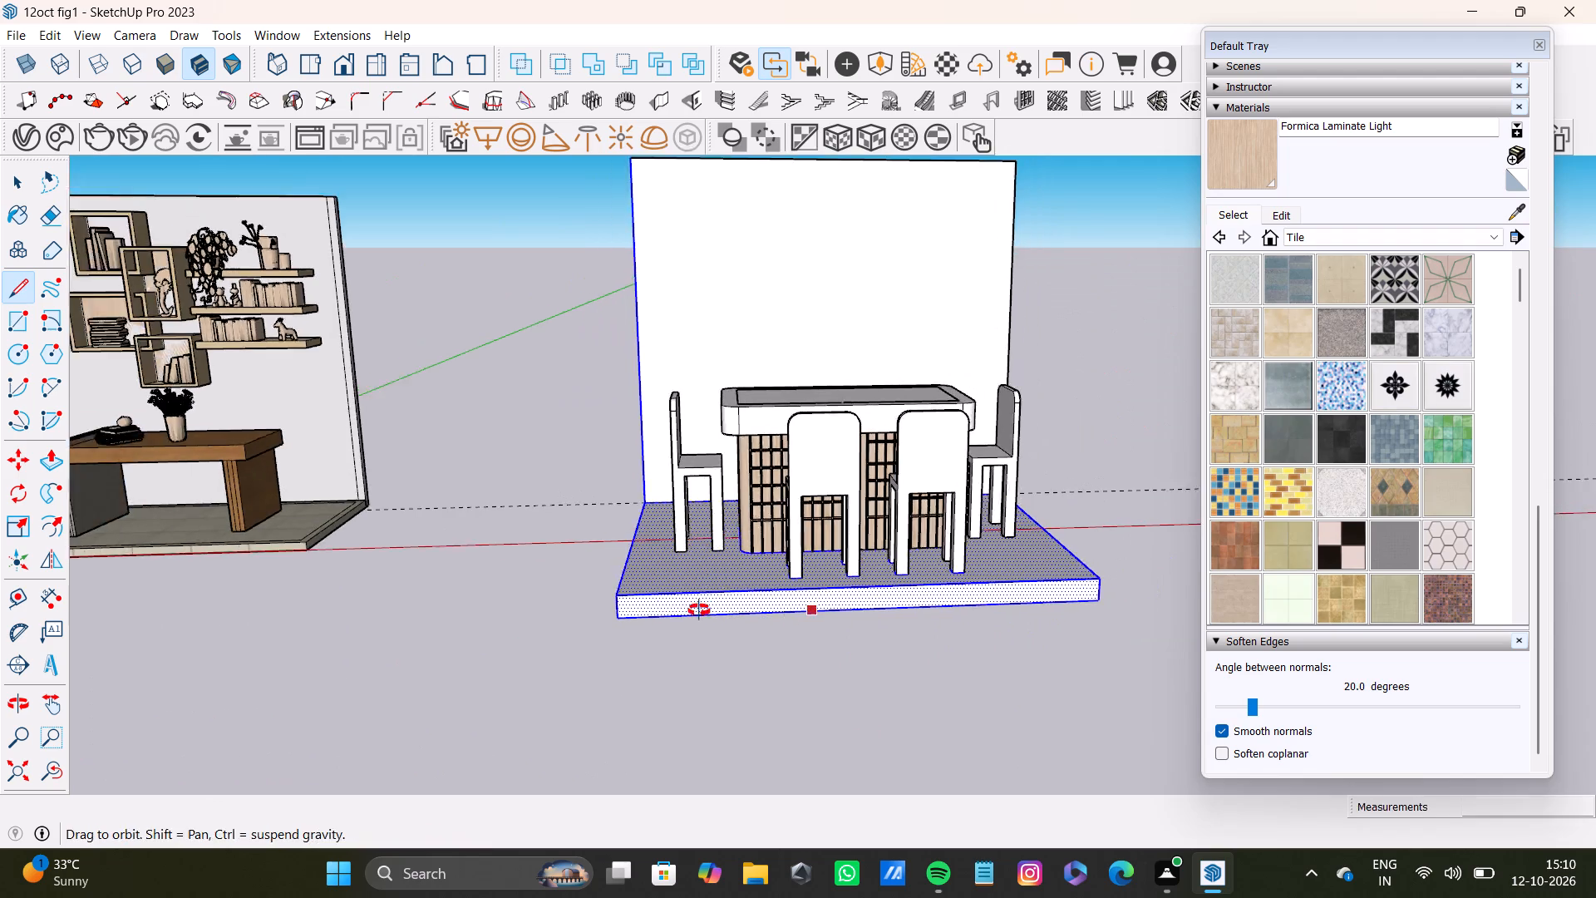
pyautogui.moveTo(699, 610); pyautogui.dragTo(409, 586, button='middle')
pyautogui.scroll(3, 835, 580)
pyautogui.keyDown('shift'); pyautogui.moveTo(1021, 576); pyautogui.dragTo(408, 590, button='middle'); pyautogui.keyUp('shift')
pyautogui.scroll(2, 632, 604)
pyautogui.moveTo(630, 604); pyautogui.dragTo(440, 600, button='middle')
pyautogui.scroll(10, 623, 583)
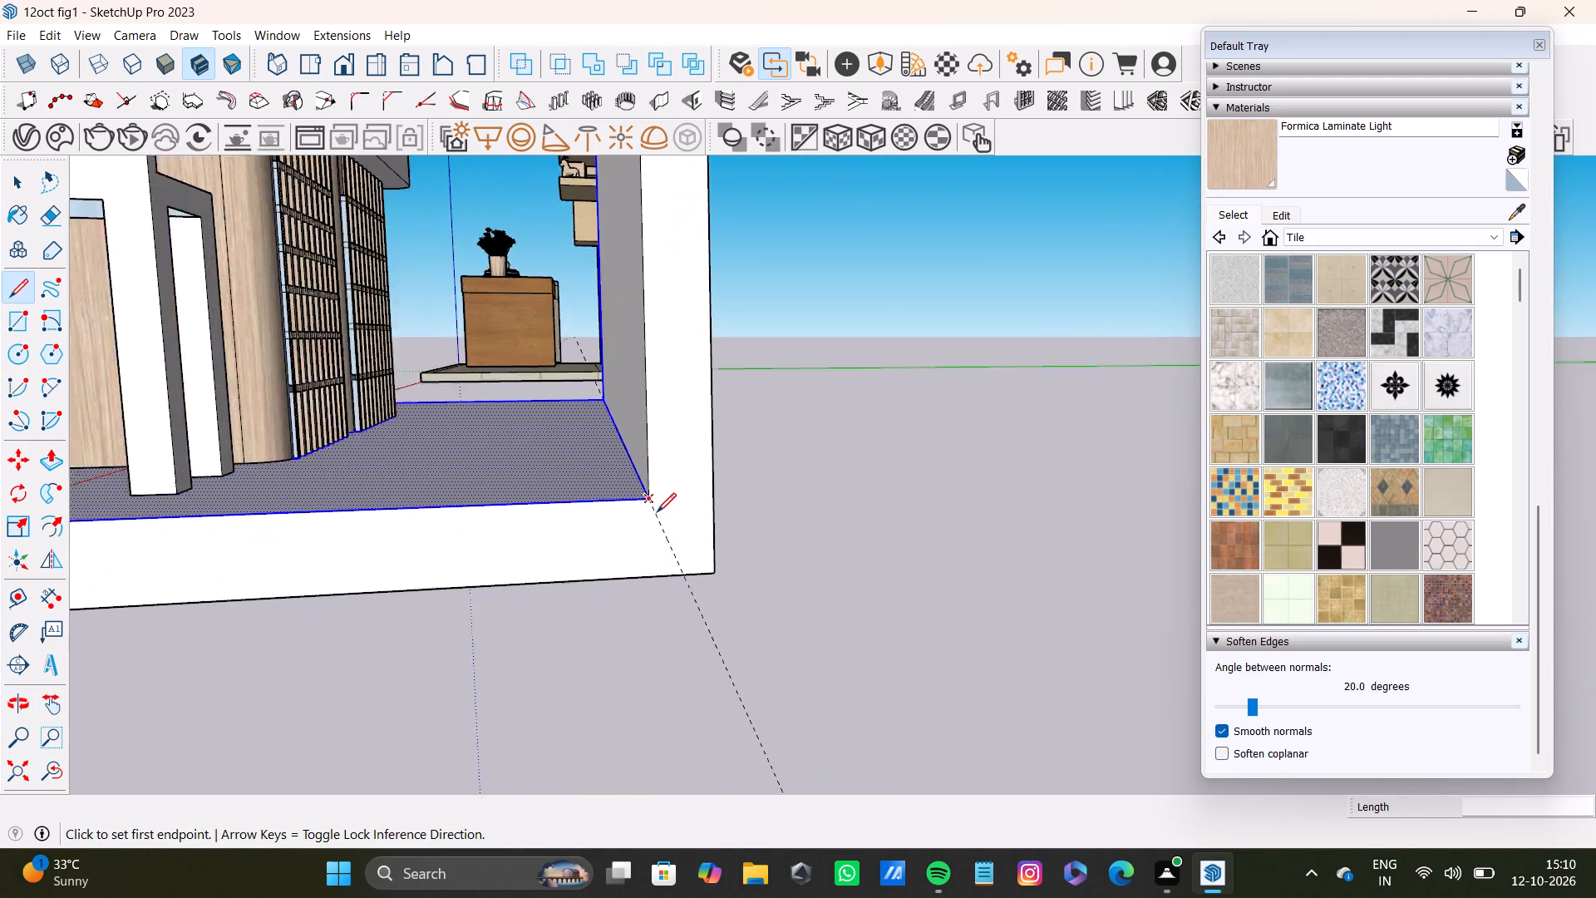
pyautogui.scroll(5, 657, 512)
pyautogui.click(639, 494)
pyautogui.click(756, 492)
pyautogui.press('space')
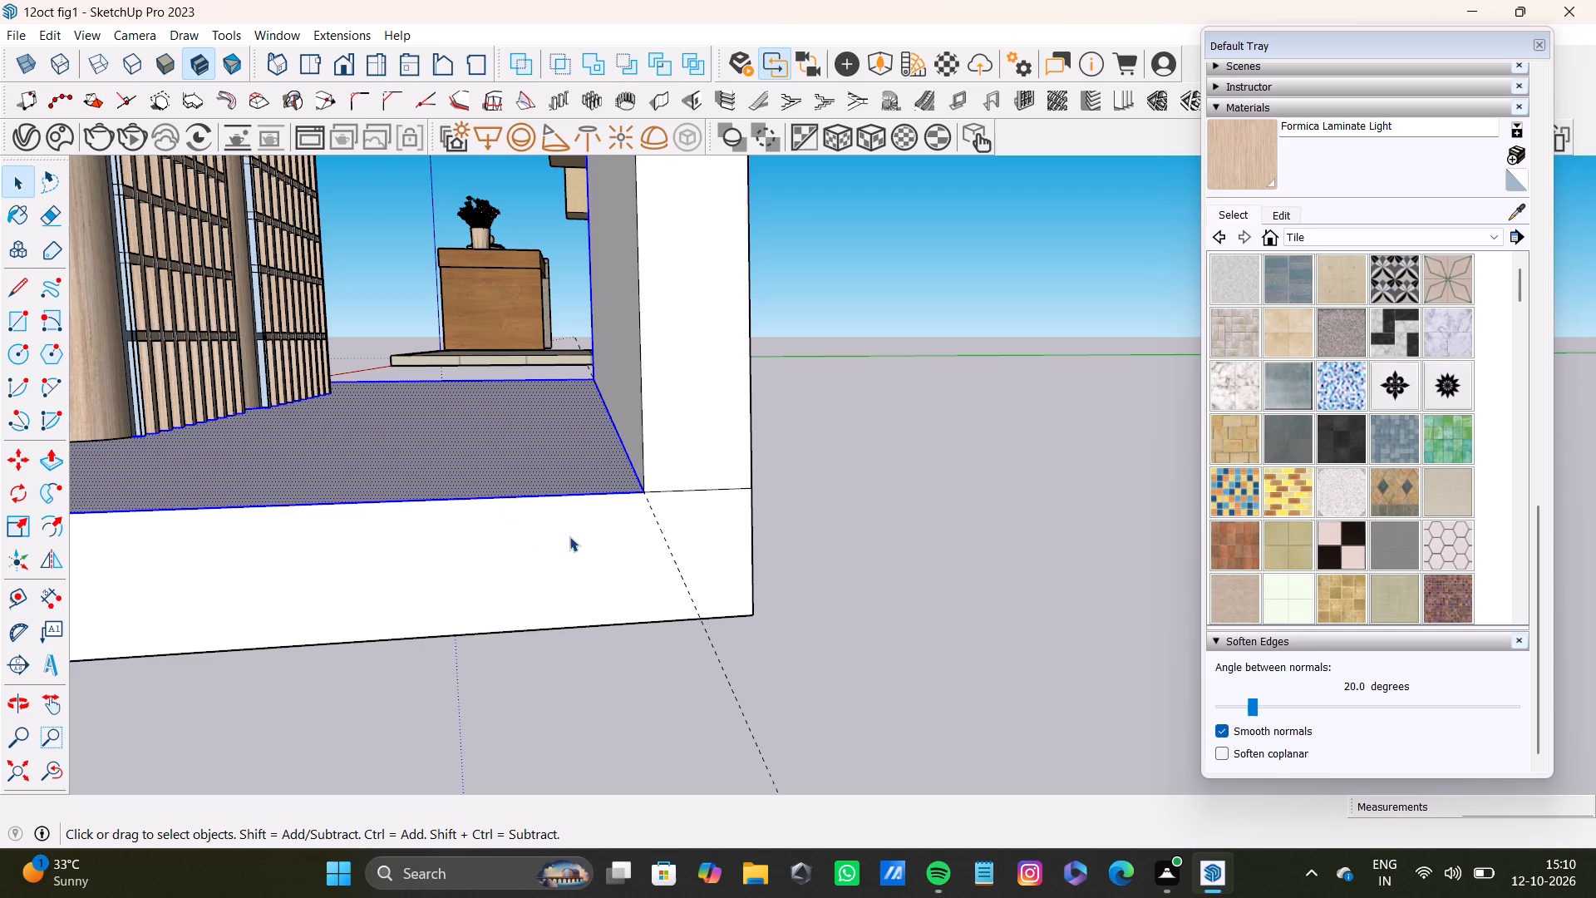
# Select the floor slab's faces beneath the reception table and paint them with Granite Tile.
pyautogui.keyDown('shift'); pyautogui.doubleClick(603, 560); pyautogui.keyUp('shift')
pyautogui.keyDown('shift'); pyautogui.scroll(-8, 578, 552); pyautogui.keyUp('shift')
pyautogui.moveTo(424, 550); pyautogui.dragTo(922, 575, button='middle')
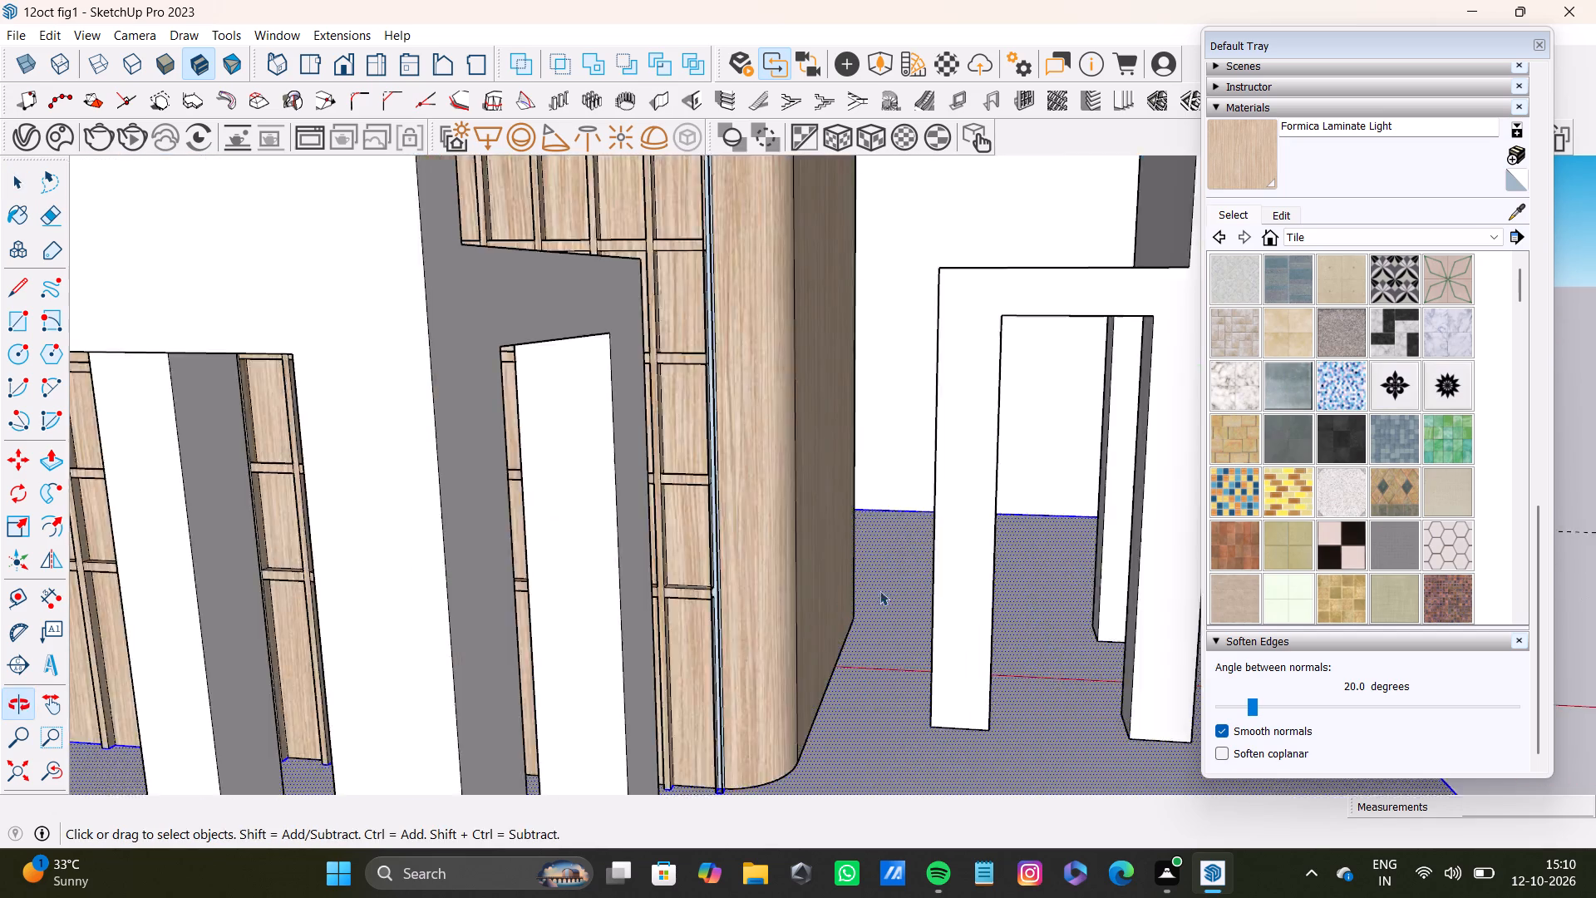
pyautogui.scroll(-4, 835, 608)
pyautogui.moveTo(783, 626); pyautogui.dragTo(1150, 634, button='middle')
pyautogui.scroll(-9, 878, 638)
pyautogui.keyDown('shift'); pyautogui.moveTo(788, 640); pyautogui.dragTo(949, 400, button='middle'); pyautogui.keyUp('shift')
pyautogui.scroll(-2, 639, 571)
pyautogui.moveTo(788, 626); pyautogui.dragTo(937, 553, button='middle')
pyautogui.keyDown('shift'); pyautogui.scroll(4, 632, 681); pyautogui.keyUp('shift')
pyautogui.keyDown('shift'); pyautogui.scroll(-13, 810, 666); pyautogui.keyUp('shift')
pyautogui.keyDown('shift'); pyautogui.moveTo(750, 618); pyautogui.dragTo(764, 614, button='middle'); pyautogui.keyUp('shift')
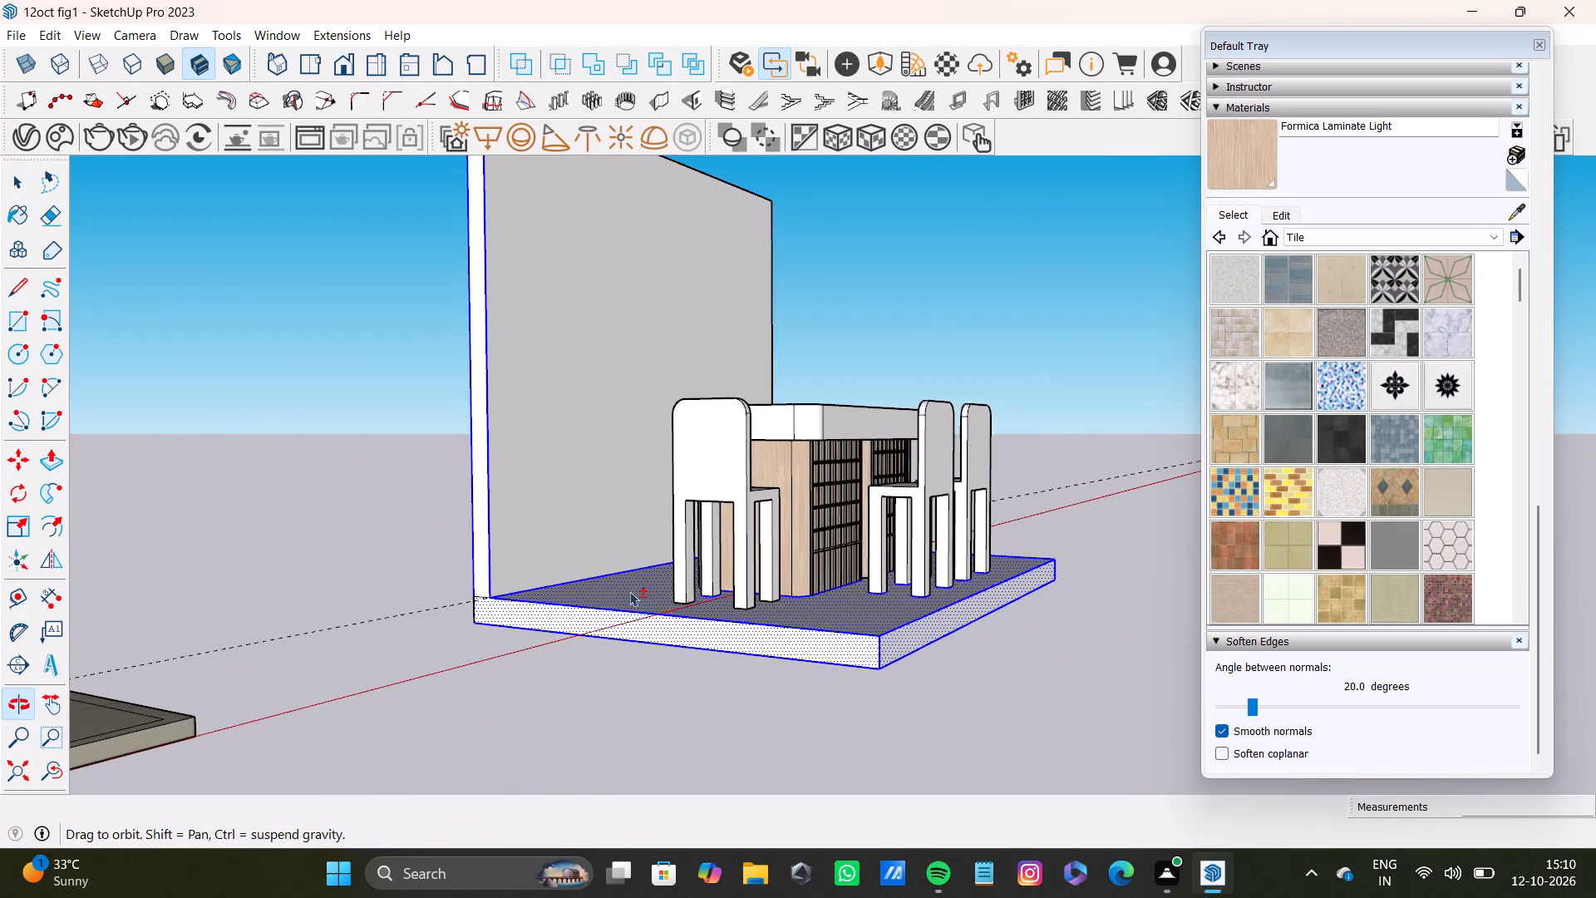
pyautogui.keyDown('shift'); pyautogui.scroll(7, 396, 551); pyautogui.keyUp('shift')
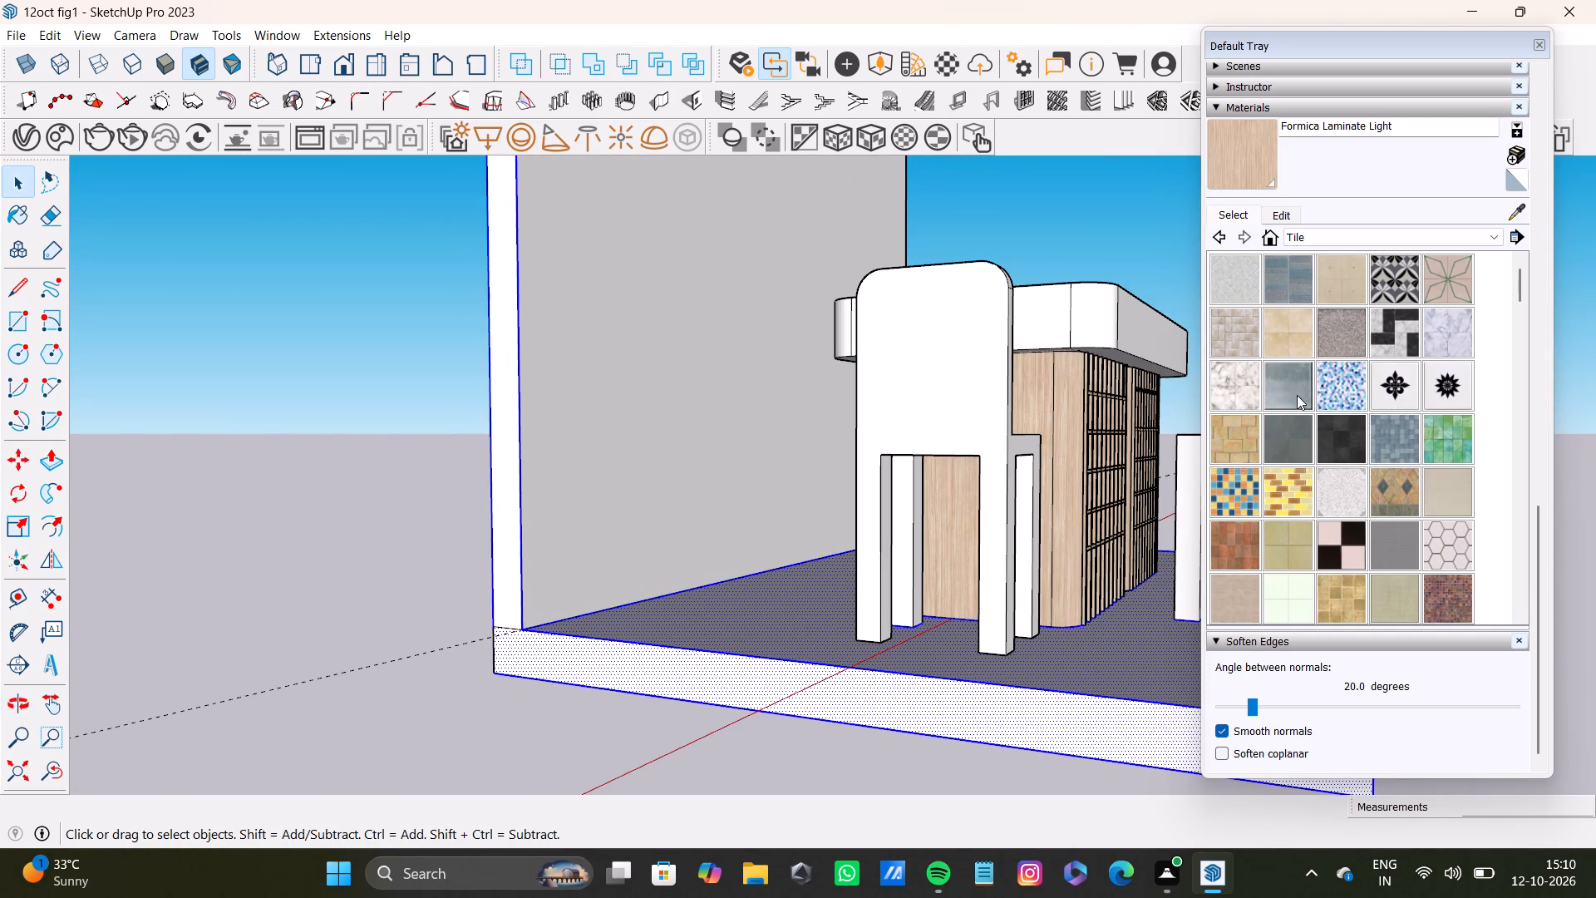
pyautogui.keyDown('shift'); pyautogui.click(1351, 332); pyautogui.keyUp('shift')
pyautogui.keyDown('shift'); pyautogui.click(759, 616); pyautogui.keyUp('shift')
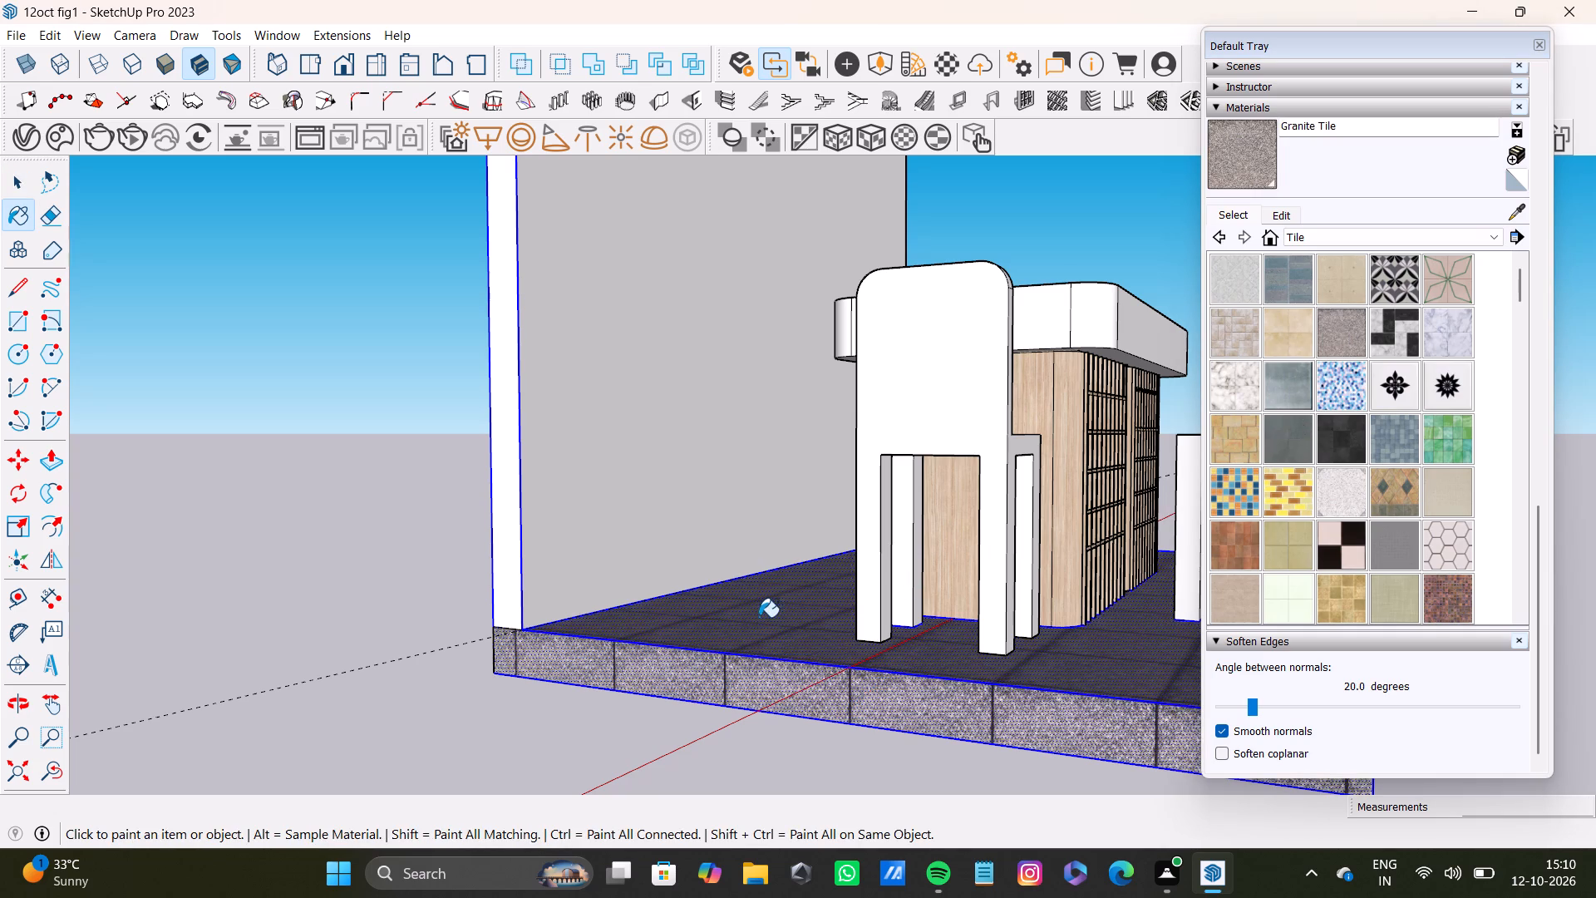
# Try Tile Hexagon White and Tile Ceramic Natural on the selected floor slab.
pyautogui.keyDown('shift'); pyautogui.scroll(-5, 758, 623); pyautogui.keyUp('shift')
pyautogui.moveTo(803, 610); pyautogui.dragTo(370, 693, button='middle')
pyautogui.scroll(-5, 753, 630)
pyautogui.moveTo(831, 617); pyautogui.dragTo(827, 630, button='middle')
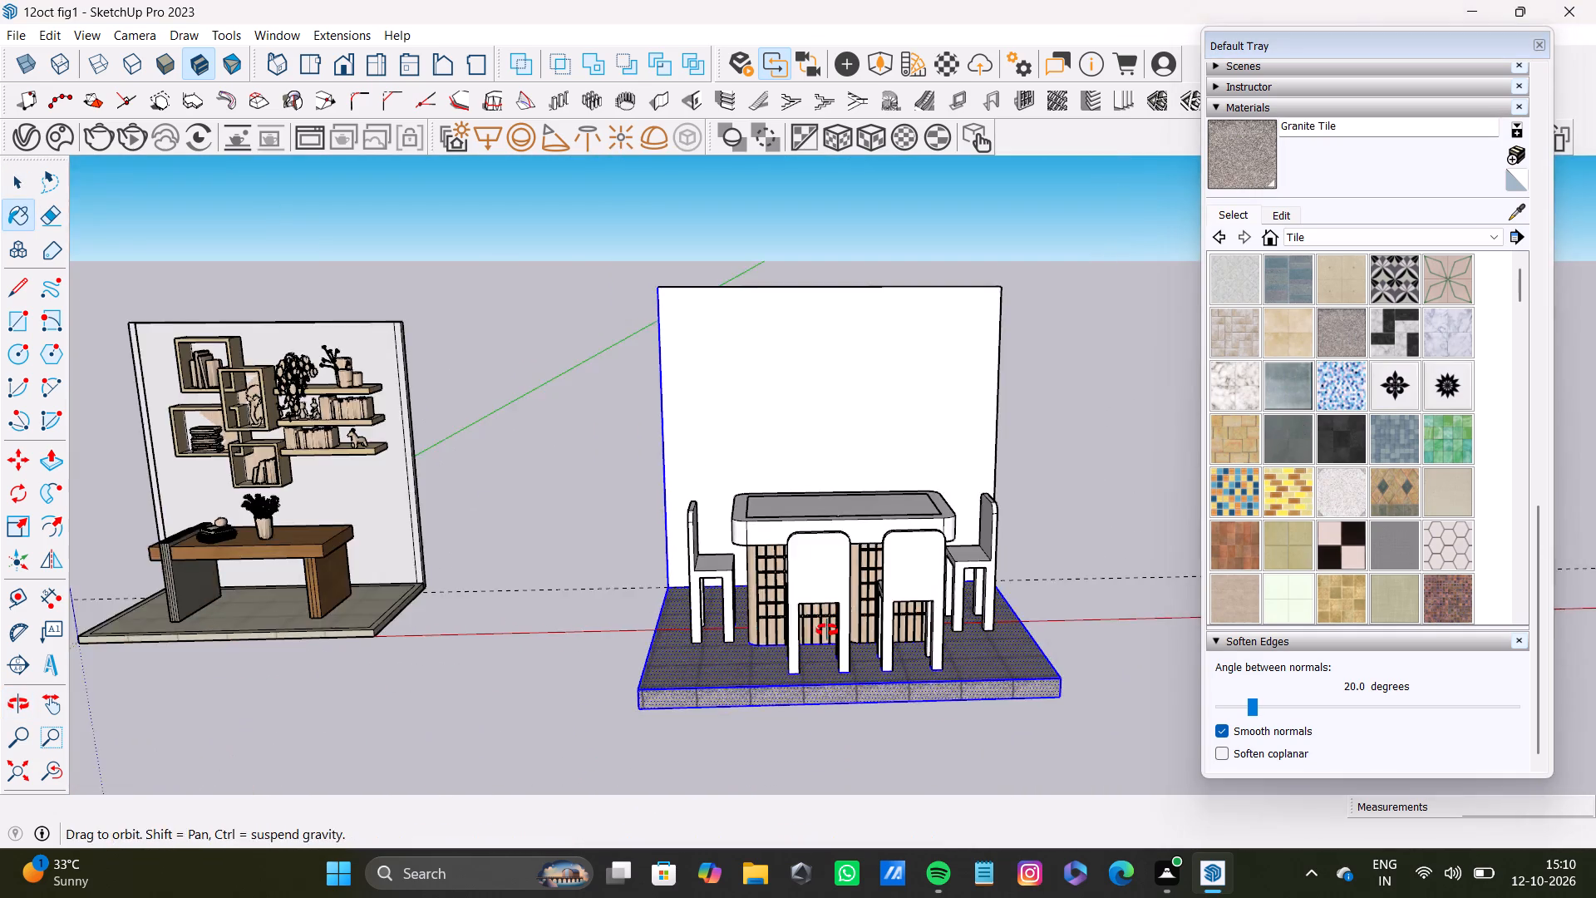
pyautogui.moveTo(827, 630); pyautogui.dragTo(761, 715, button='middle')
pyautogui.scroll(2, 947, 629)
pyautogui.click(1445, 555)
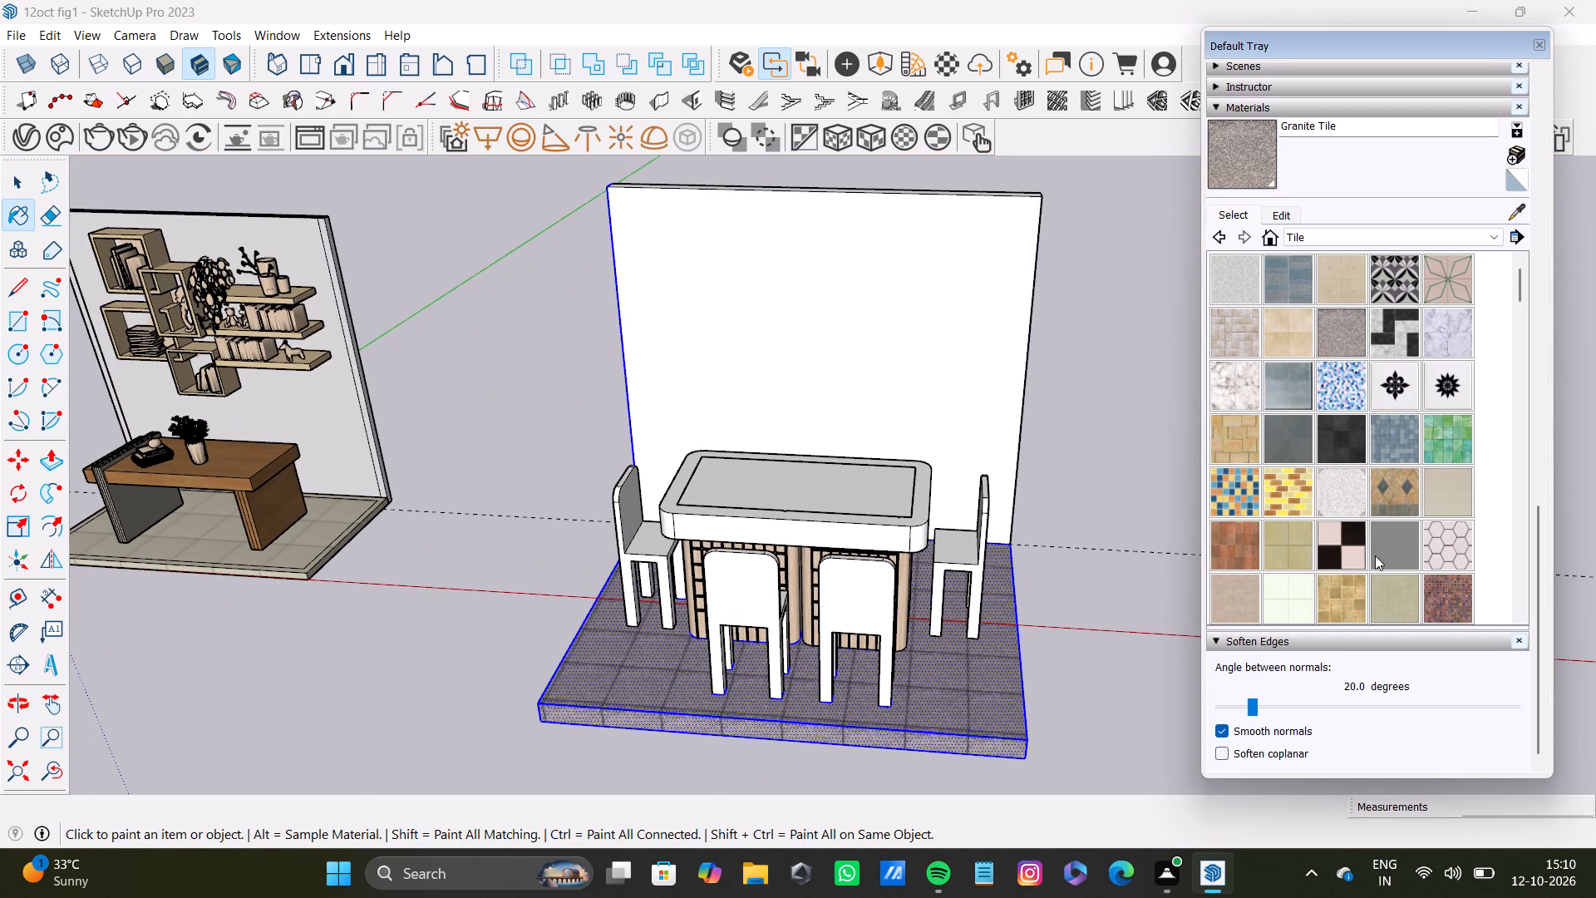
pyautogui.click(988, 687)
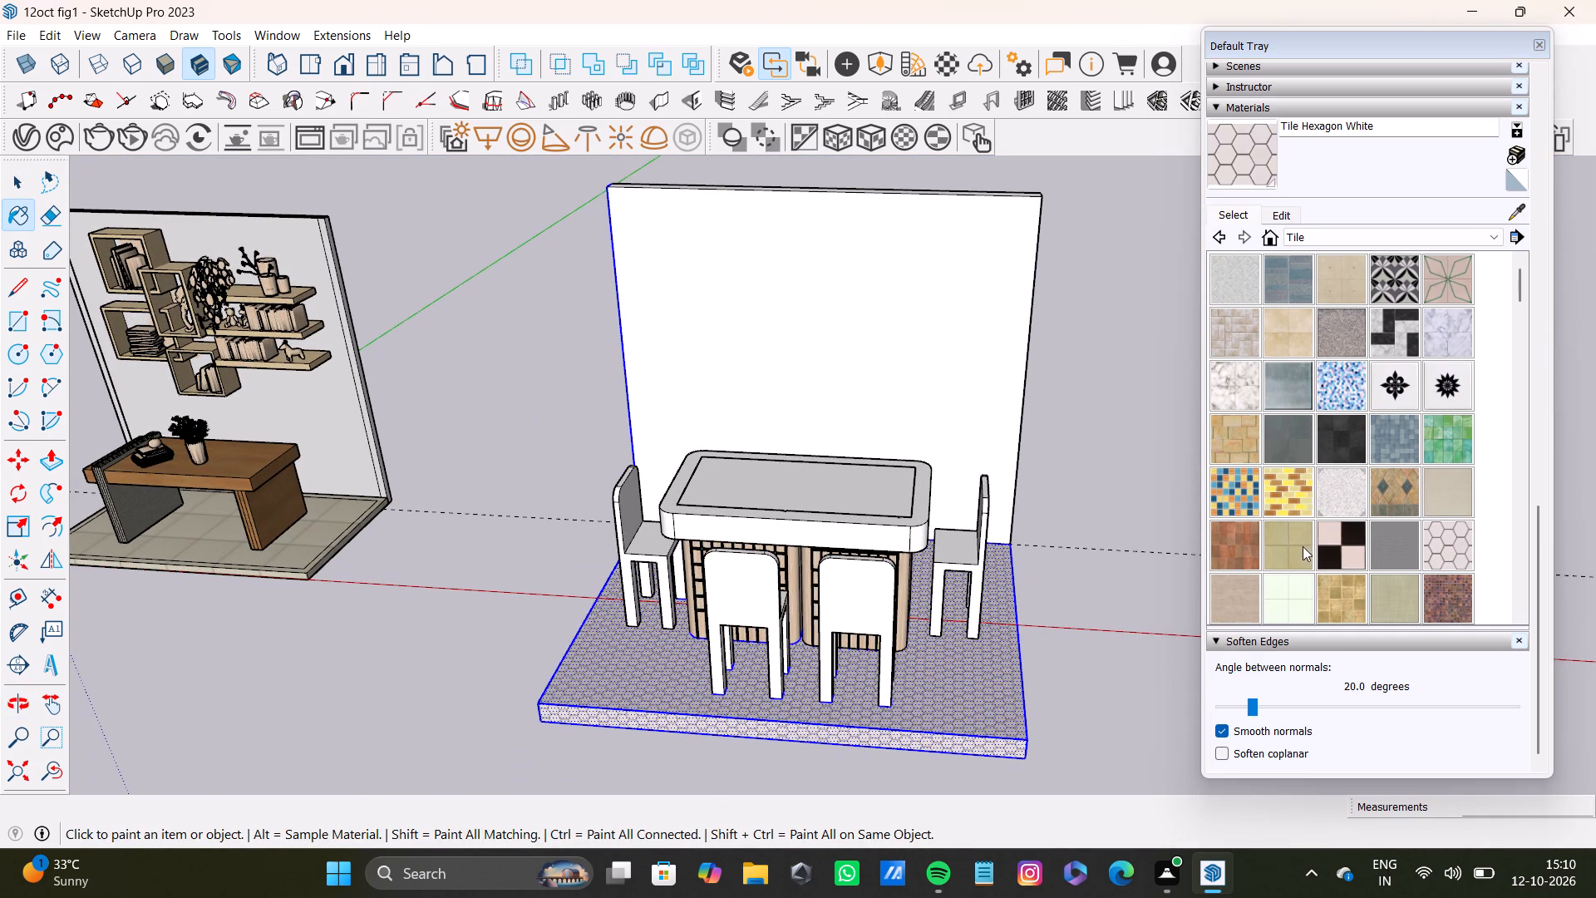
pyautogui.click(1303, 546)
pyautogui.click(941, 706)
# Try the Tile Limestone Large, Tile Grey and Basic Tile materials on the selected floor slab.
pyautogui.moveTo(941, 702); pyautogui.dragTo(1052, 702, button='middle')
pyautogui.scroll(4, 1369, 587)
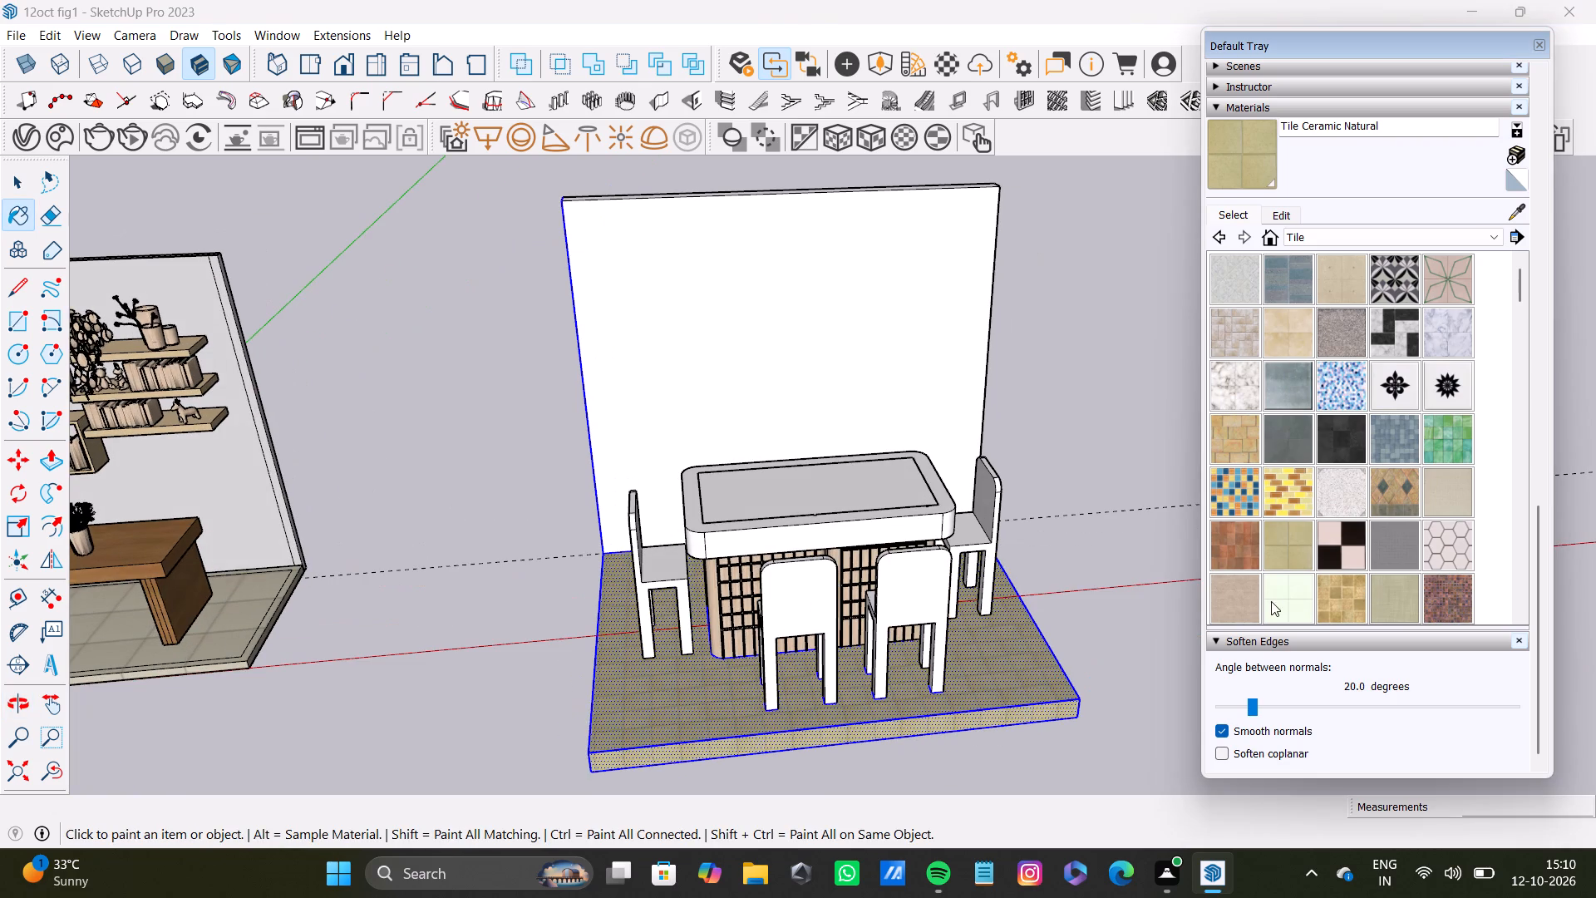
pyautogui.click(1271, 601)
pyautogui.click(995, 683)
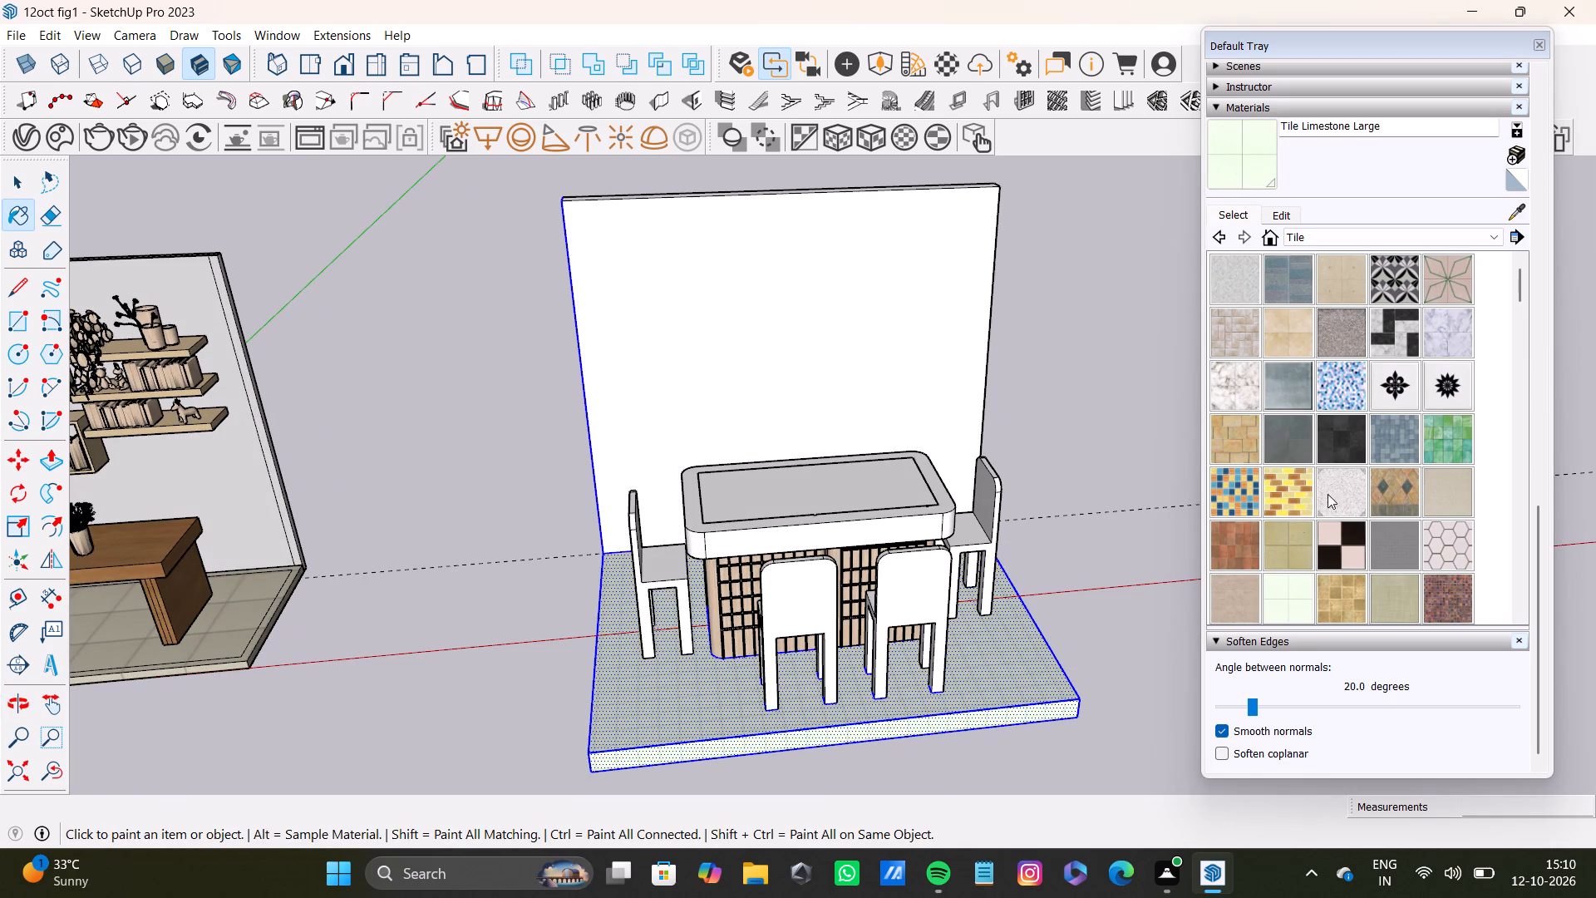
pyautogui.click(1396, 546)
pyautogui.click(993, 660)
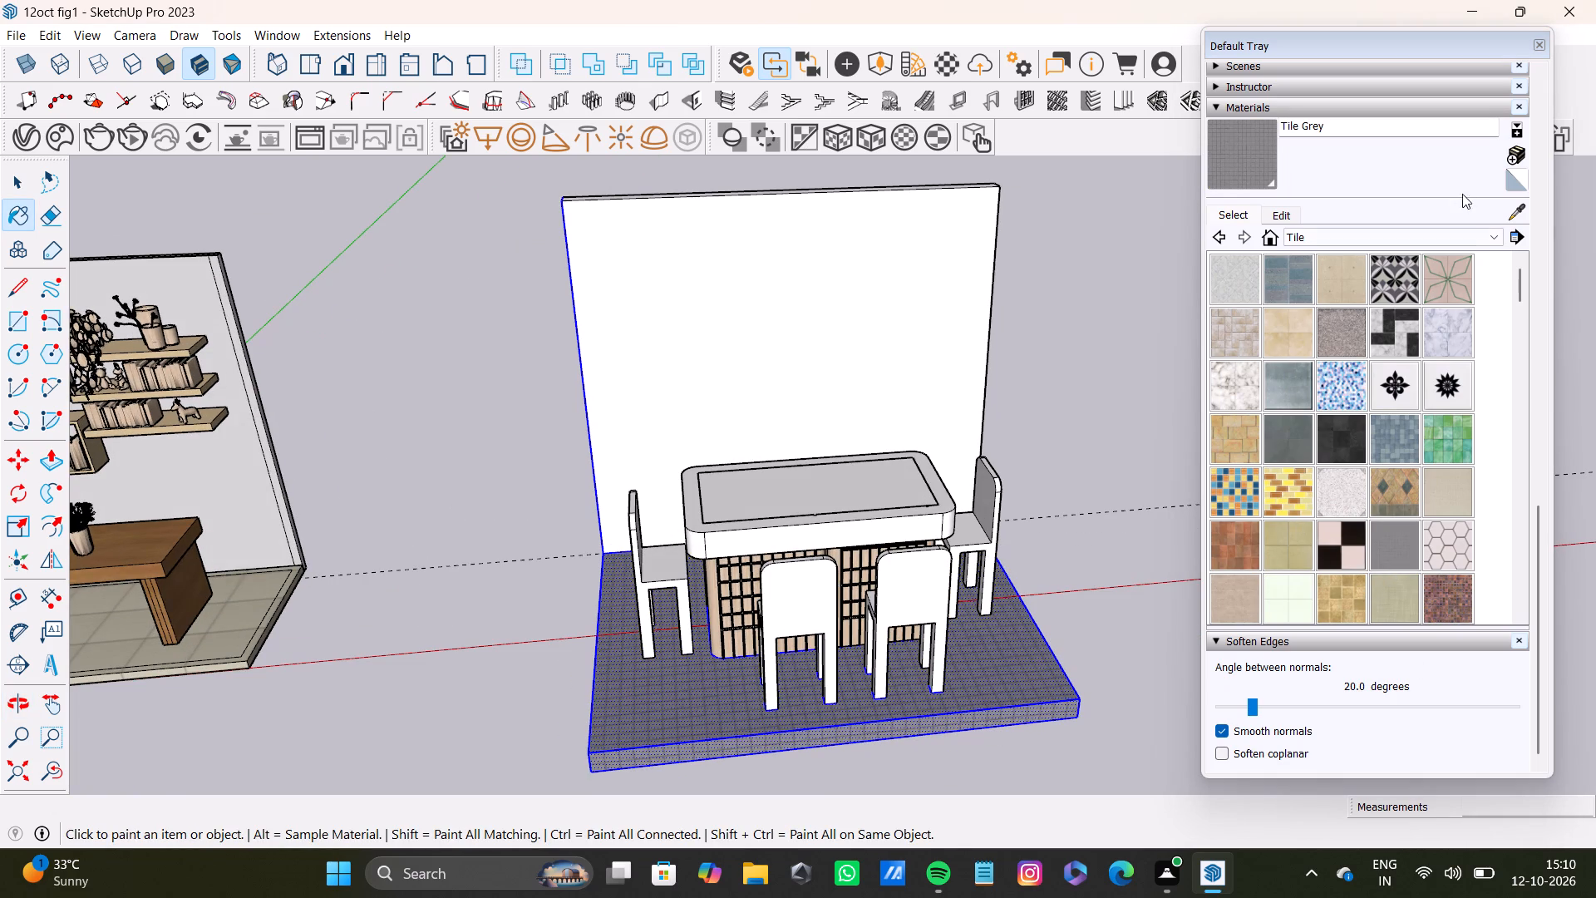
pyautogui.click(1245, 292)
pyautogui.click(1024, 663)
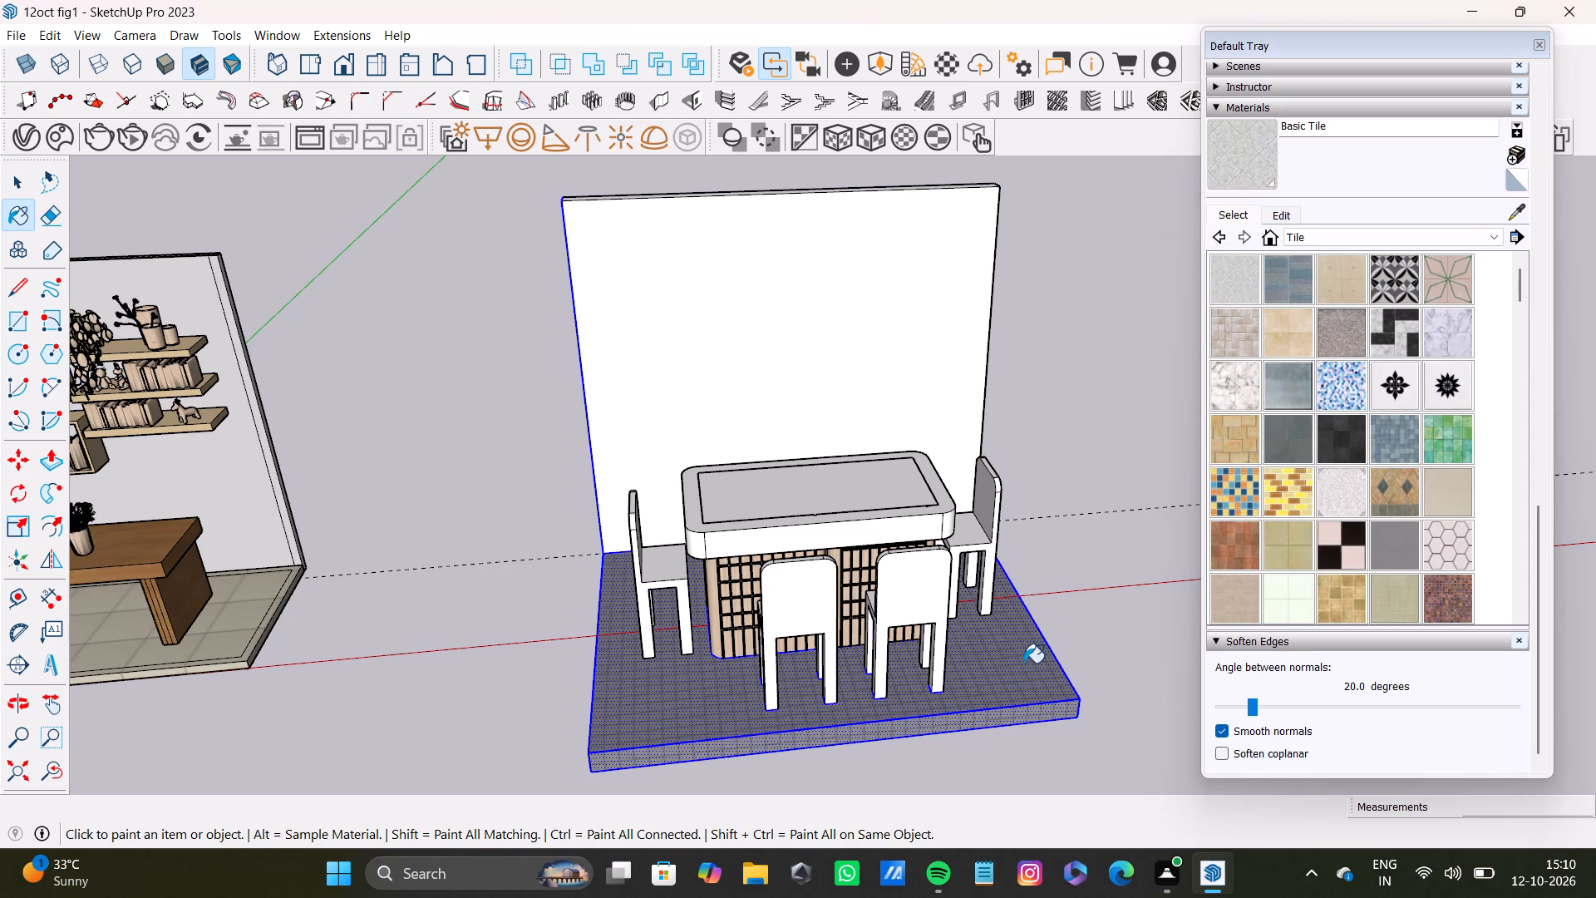
# Paint the selected floor slab with Marble Carrara Floor Tile and close the materials tray.
pyautogui.click(1441, 333)
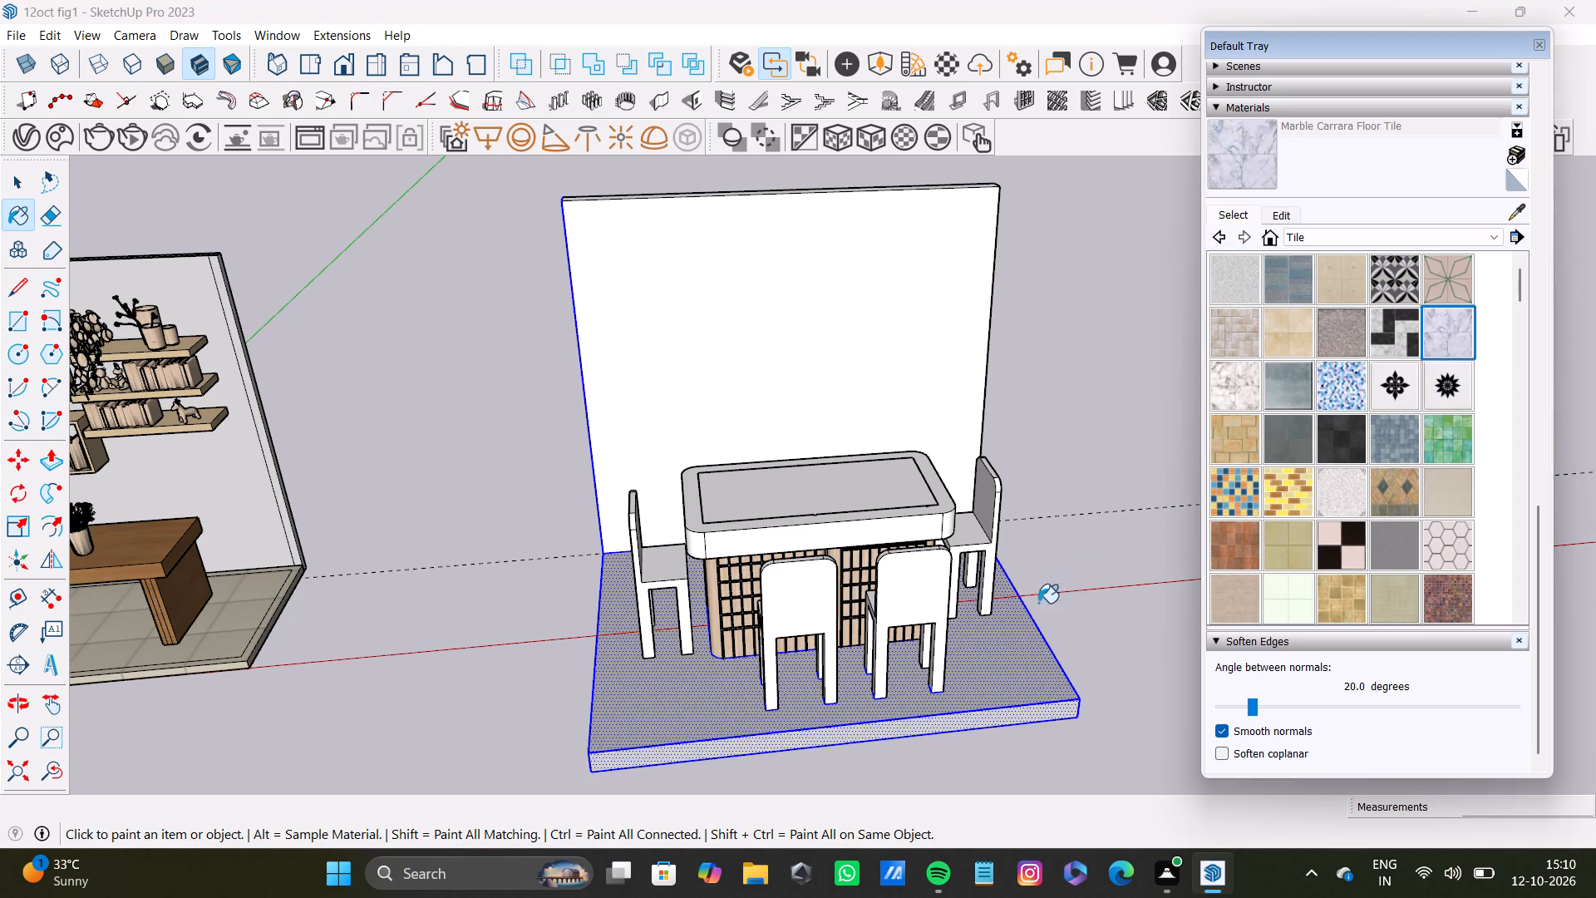
pyautogui.click(1007, 647)
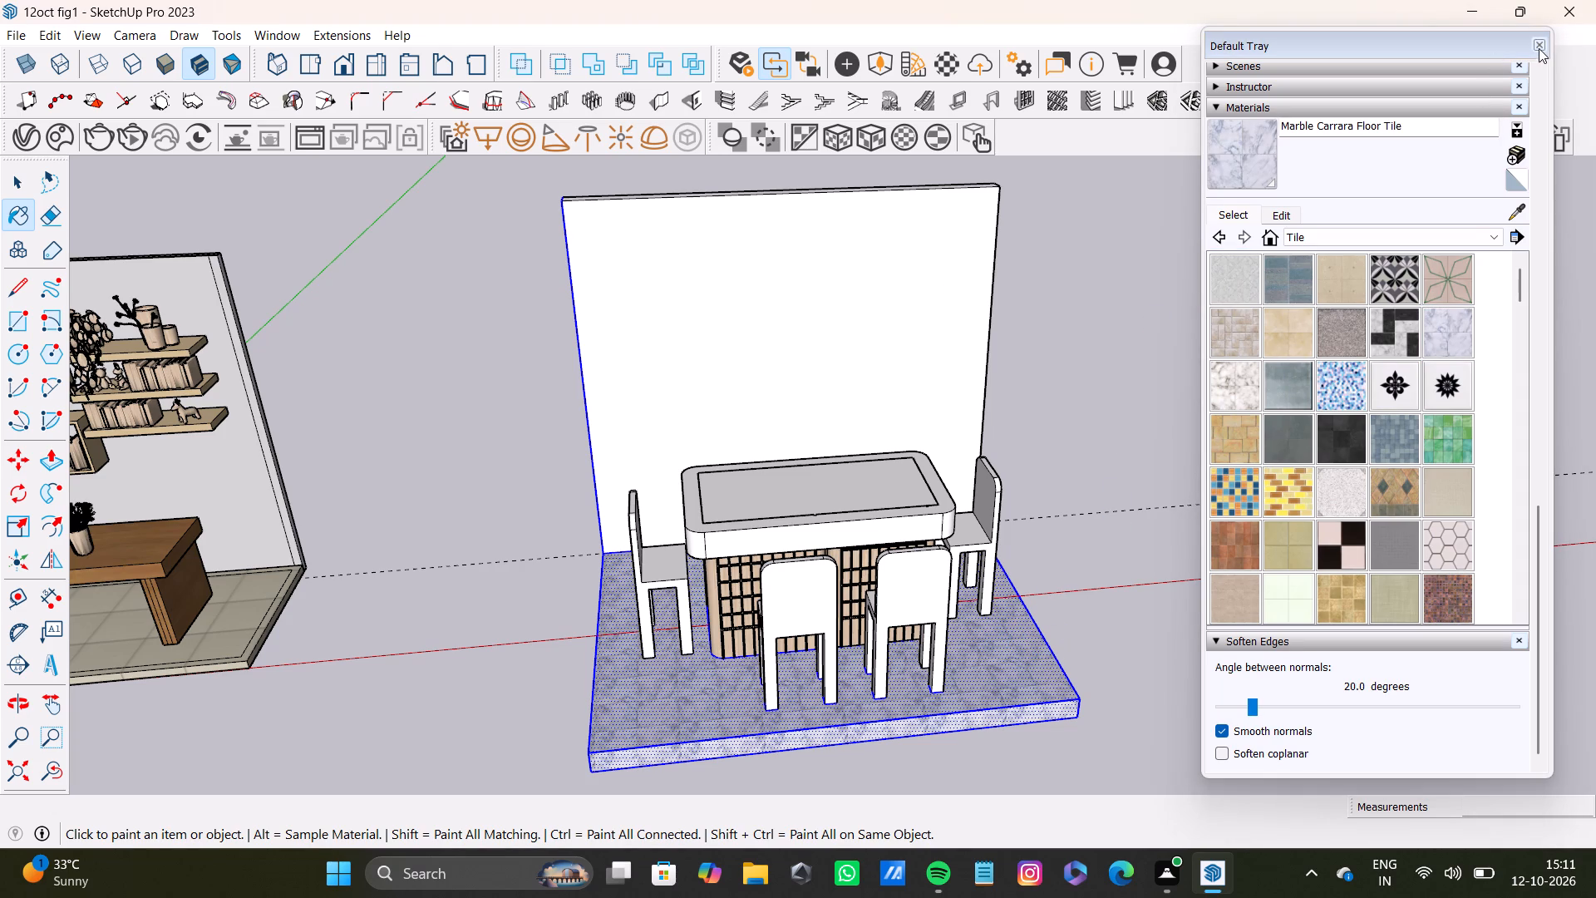
pyautogui.click(1539, 49)
# Select the back wall's front face and place a vertical guide about 9' 5 7/16" from its left edge.
pyautogui.press('space')
pyautogui.click(914, 323)
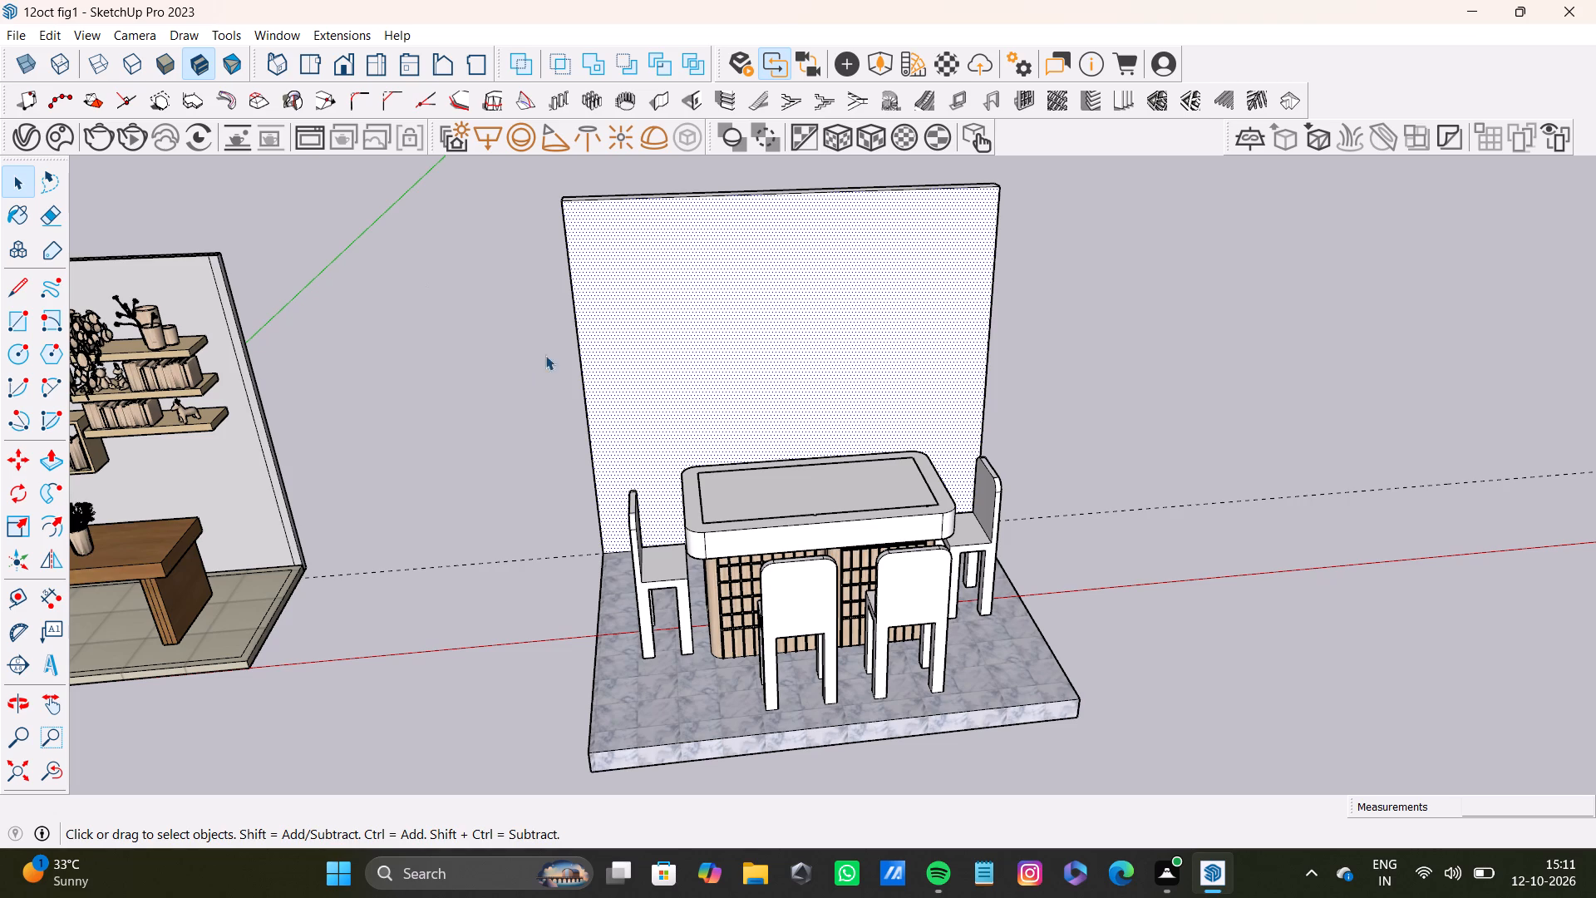
pyautogui.click(8, 602)
pyautogui.click(584, 420)
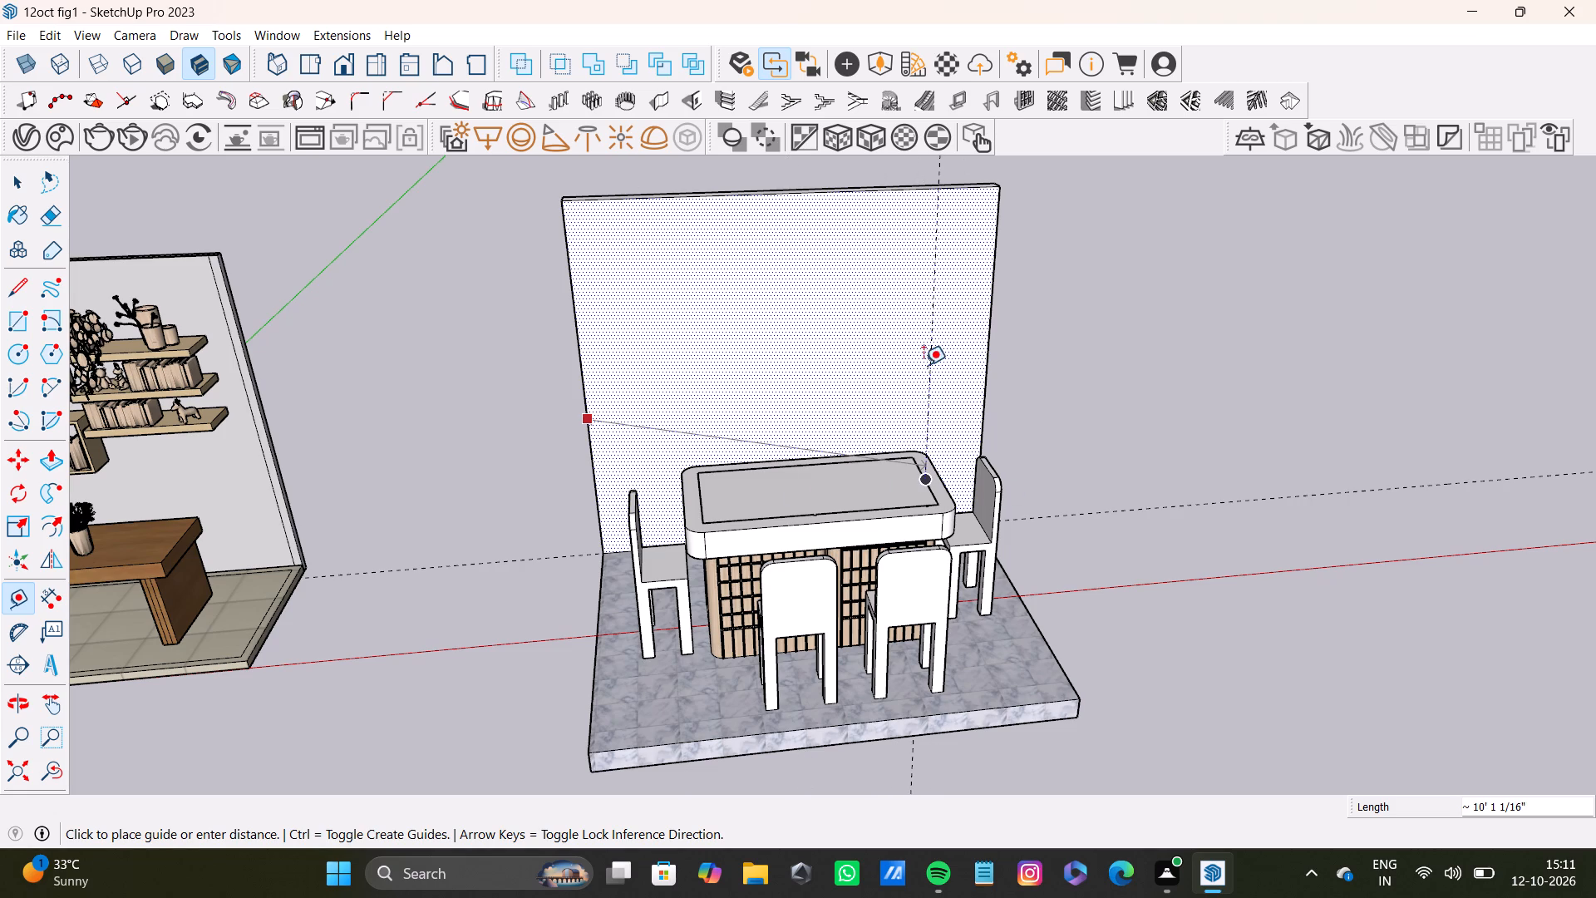
pyautogui.click(904, 402)
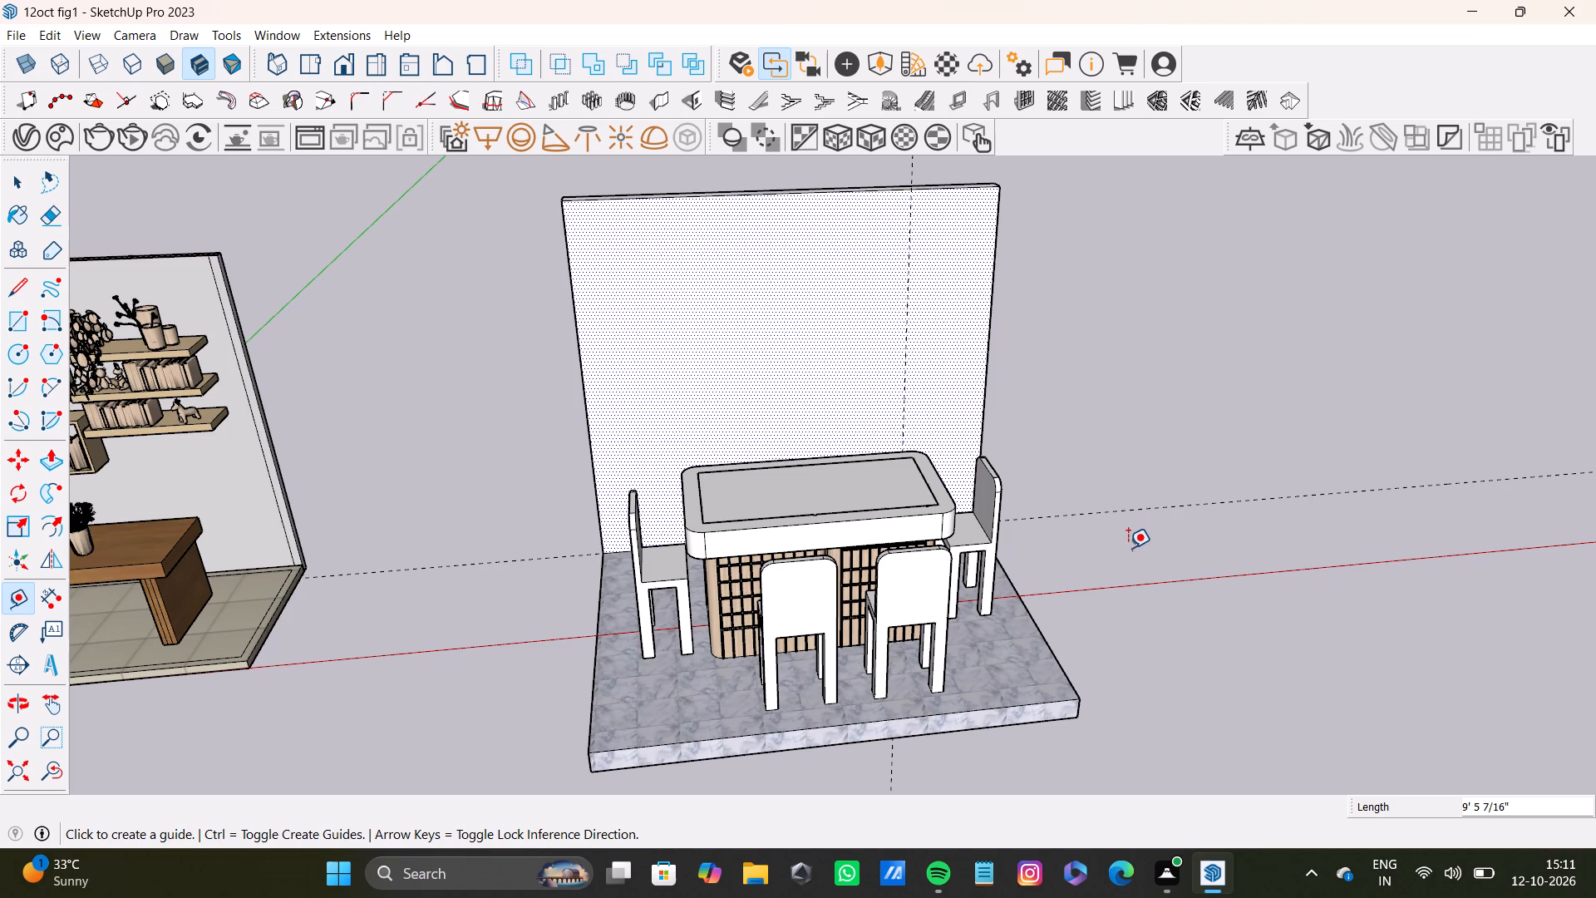
# Measure the thickness of the reception tabletop's front edge.
pyautogui.scroll(8, 825, 527)
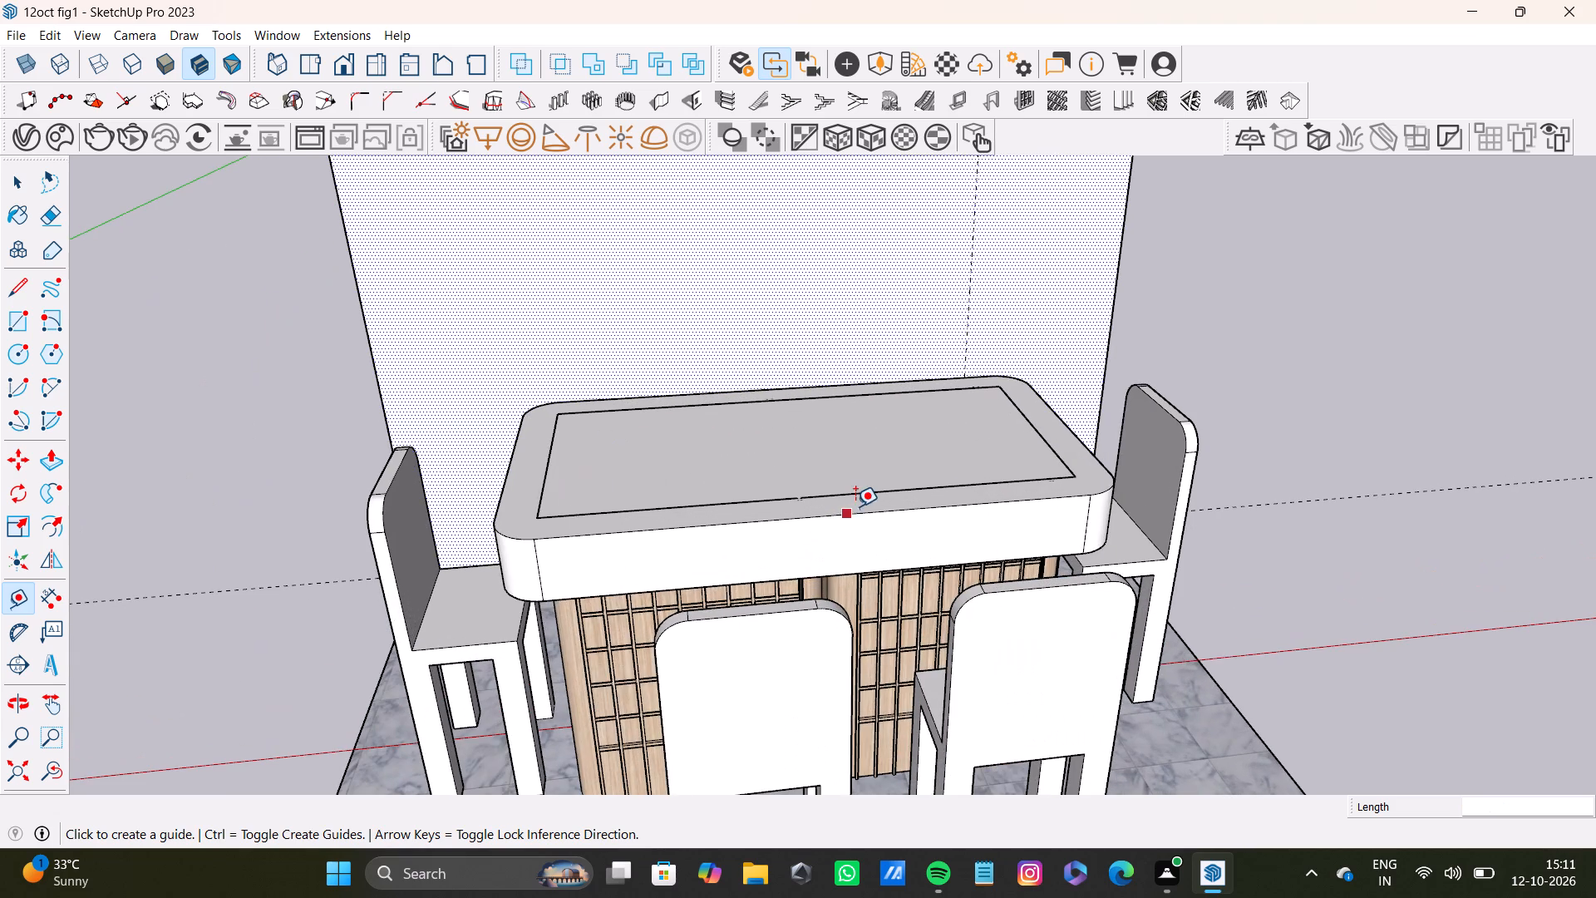
pyautogui.click(856, 513)
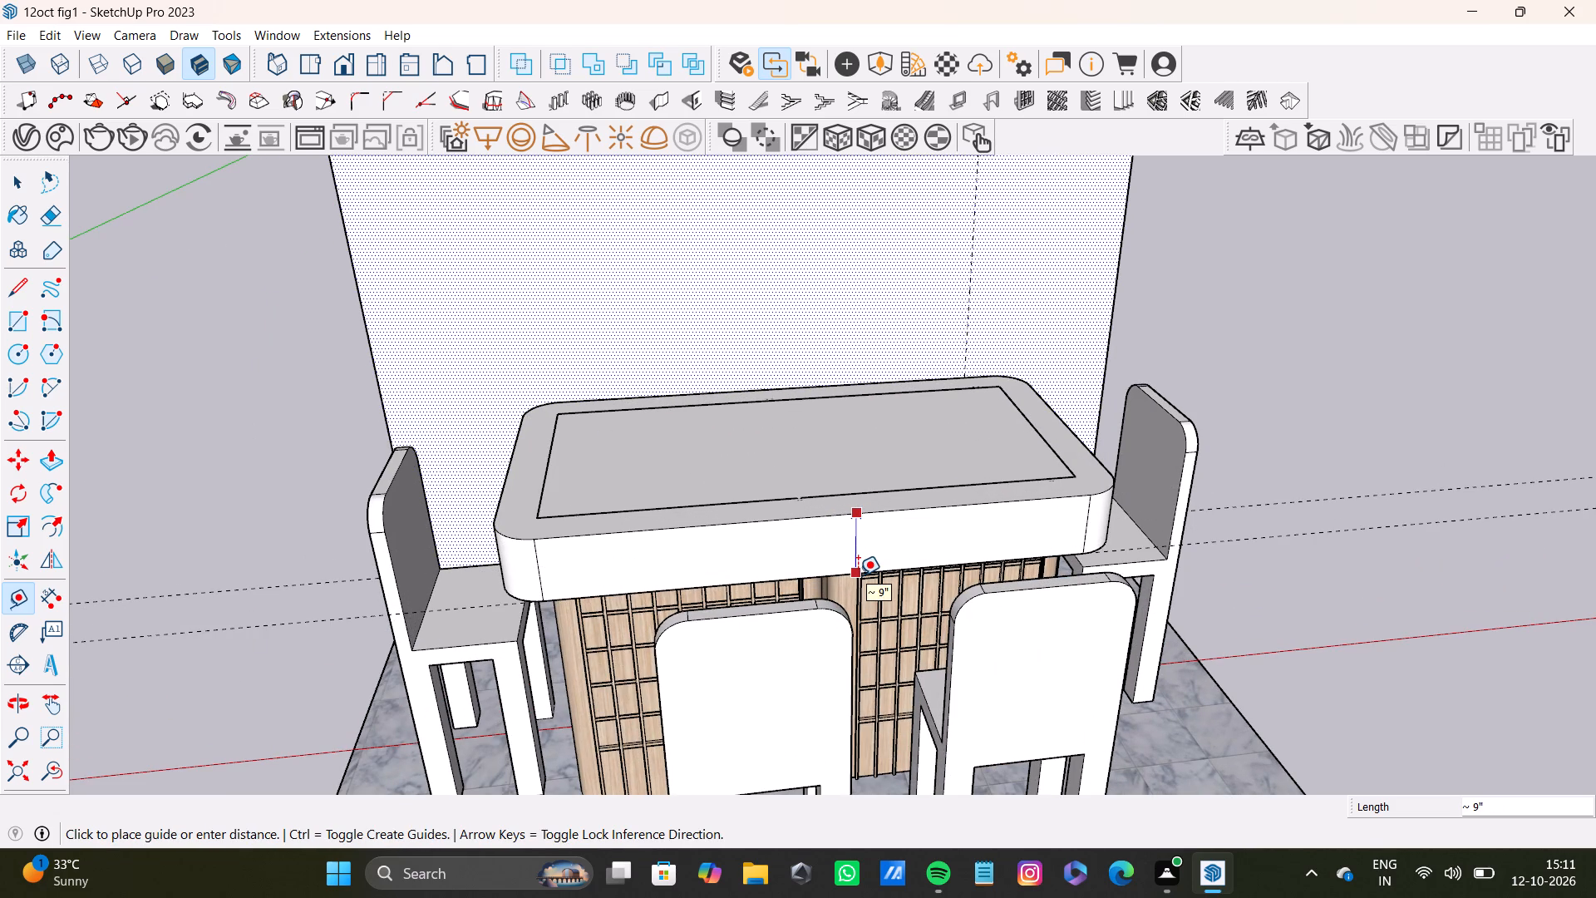
pyautogui.press('space')
# Measure the back wall's width from its left edge to its right edge.
pyautogui.scroll(-4, 733, 513)
pyautogui.keyDown('shift'); pyautogui.moveTo(733, 461); pyautogui.dragTo(743, 587, button='middle'); pyautogui.keyUp('shift')
pyautogui.press('t')
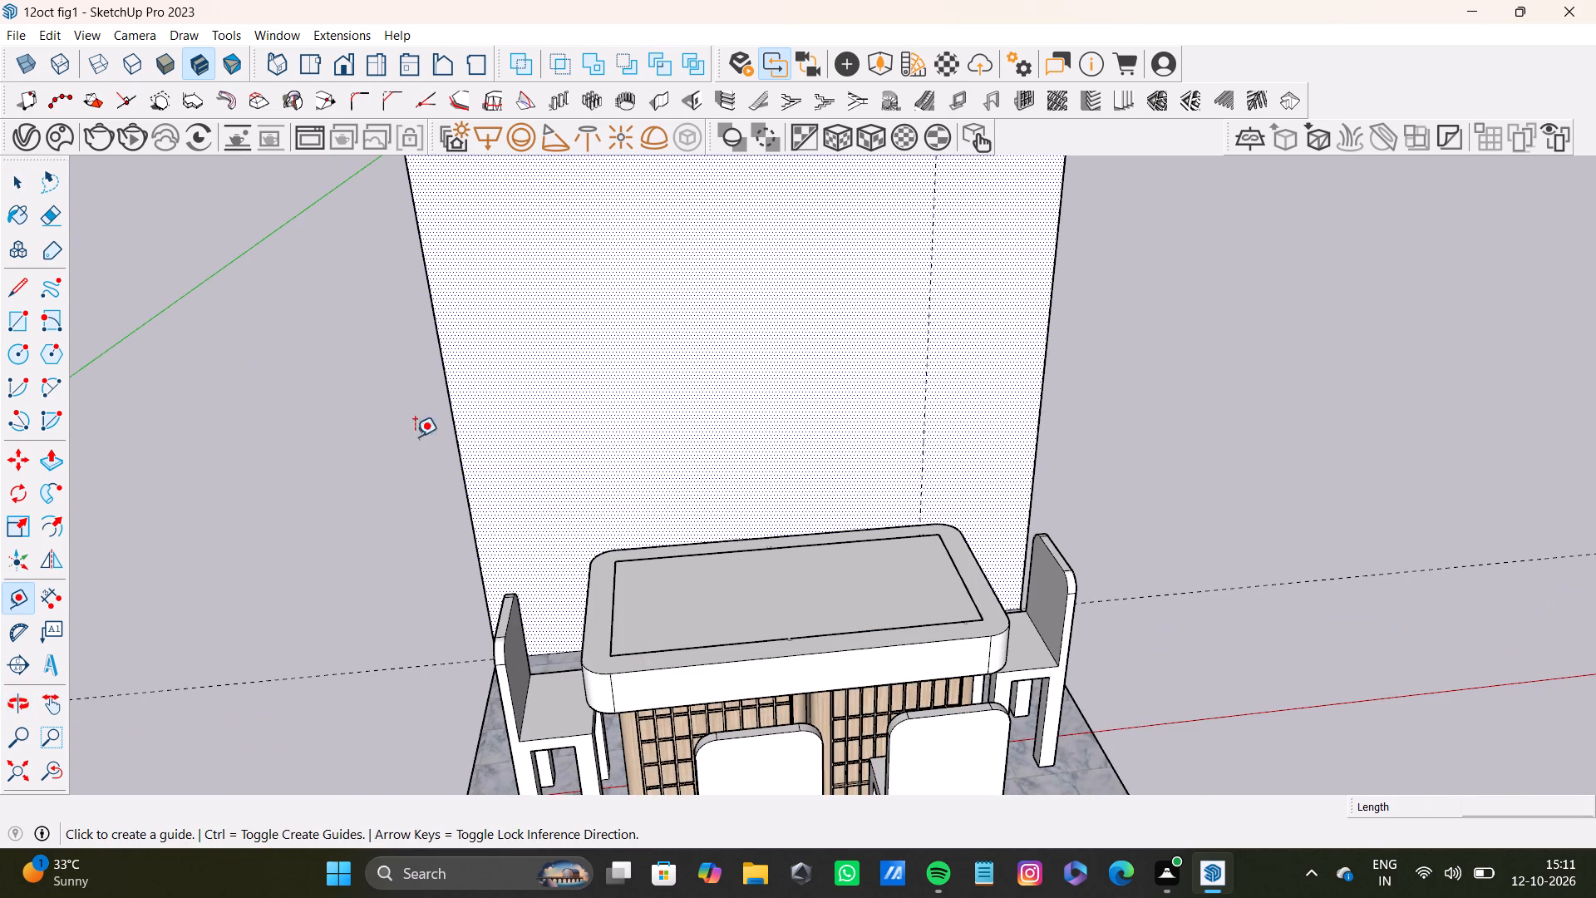
pyautogui.click(454, 448)
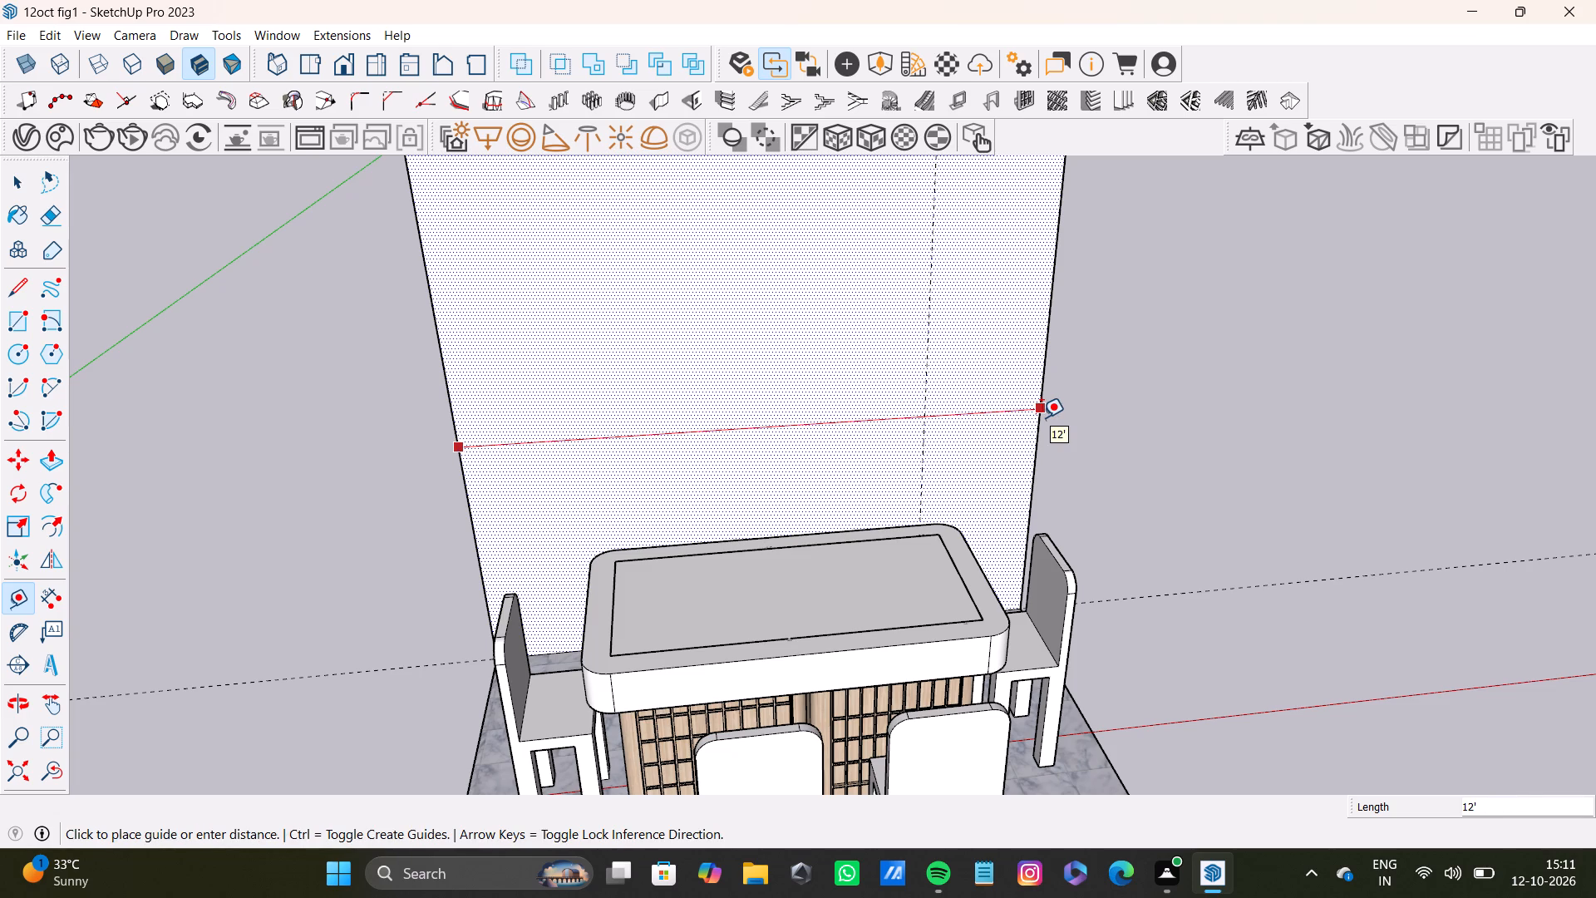
pyautogui.press('Escape')
pyautogui.press('`')
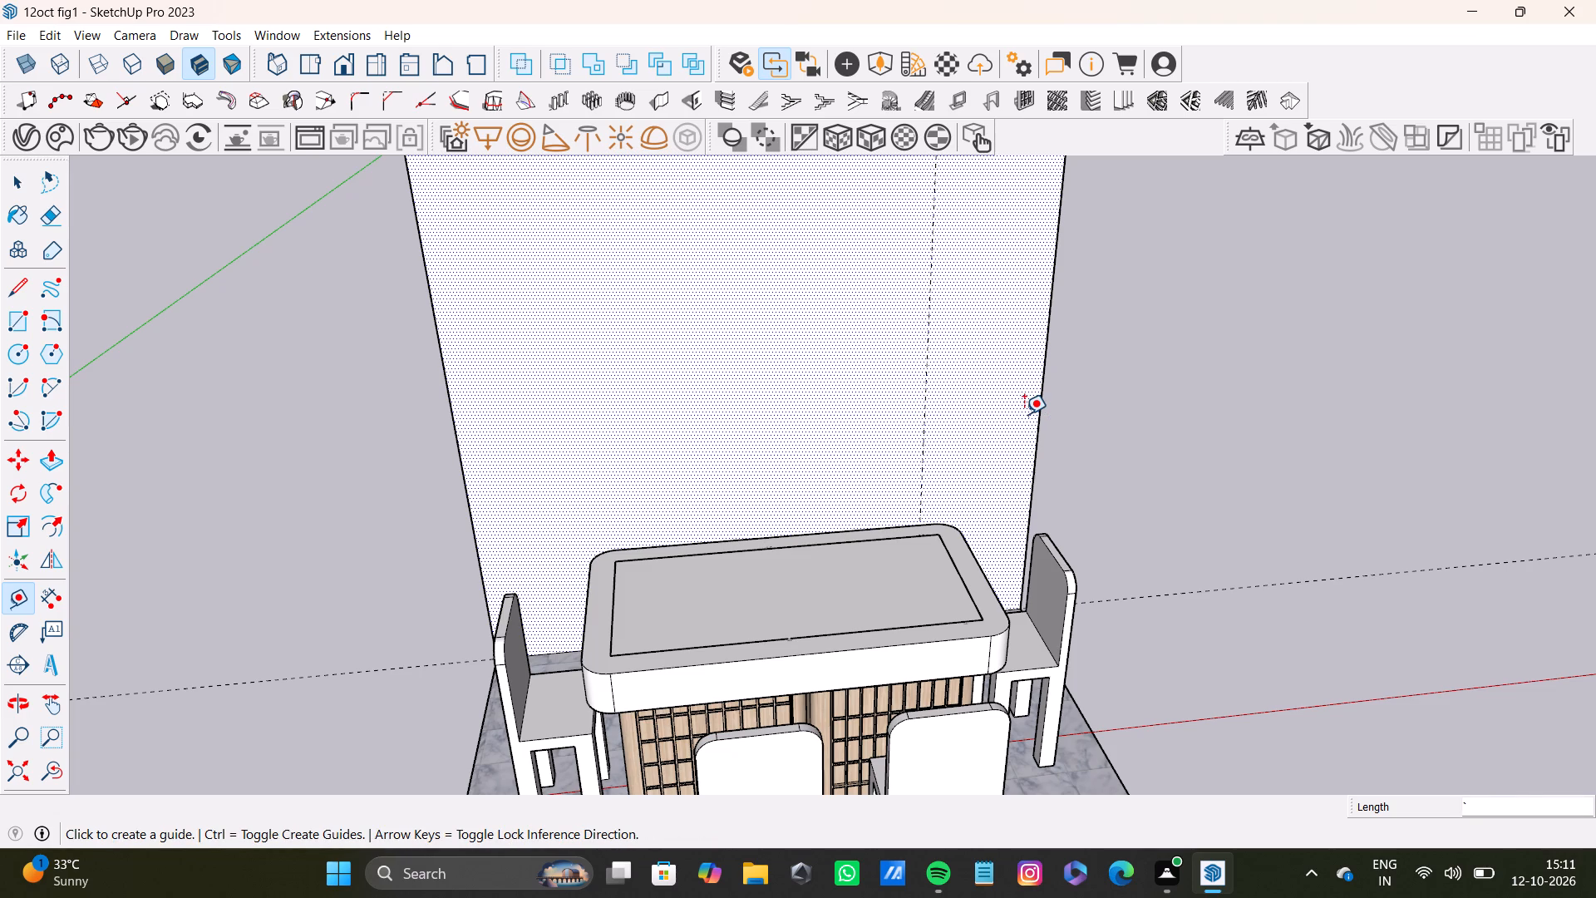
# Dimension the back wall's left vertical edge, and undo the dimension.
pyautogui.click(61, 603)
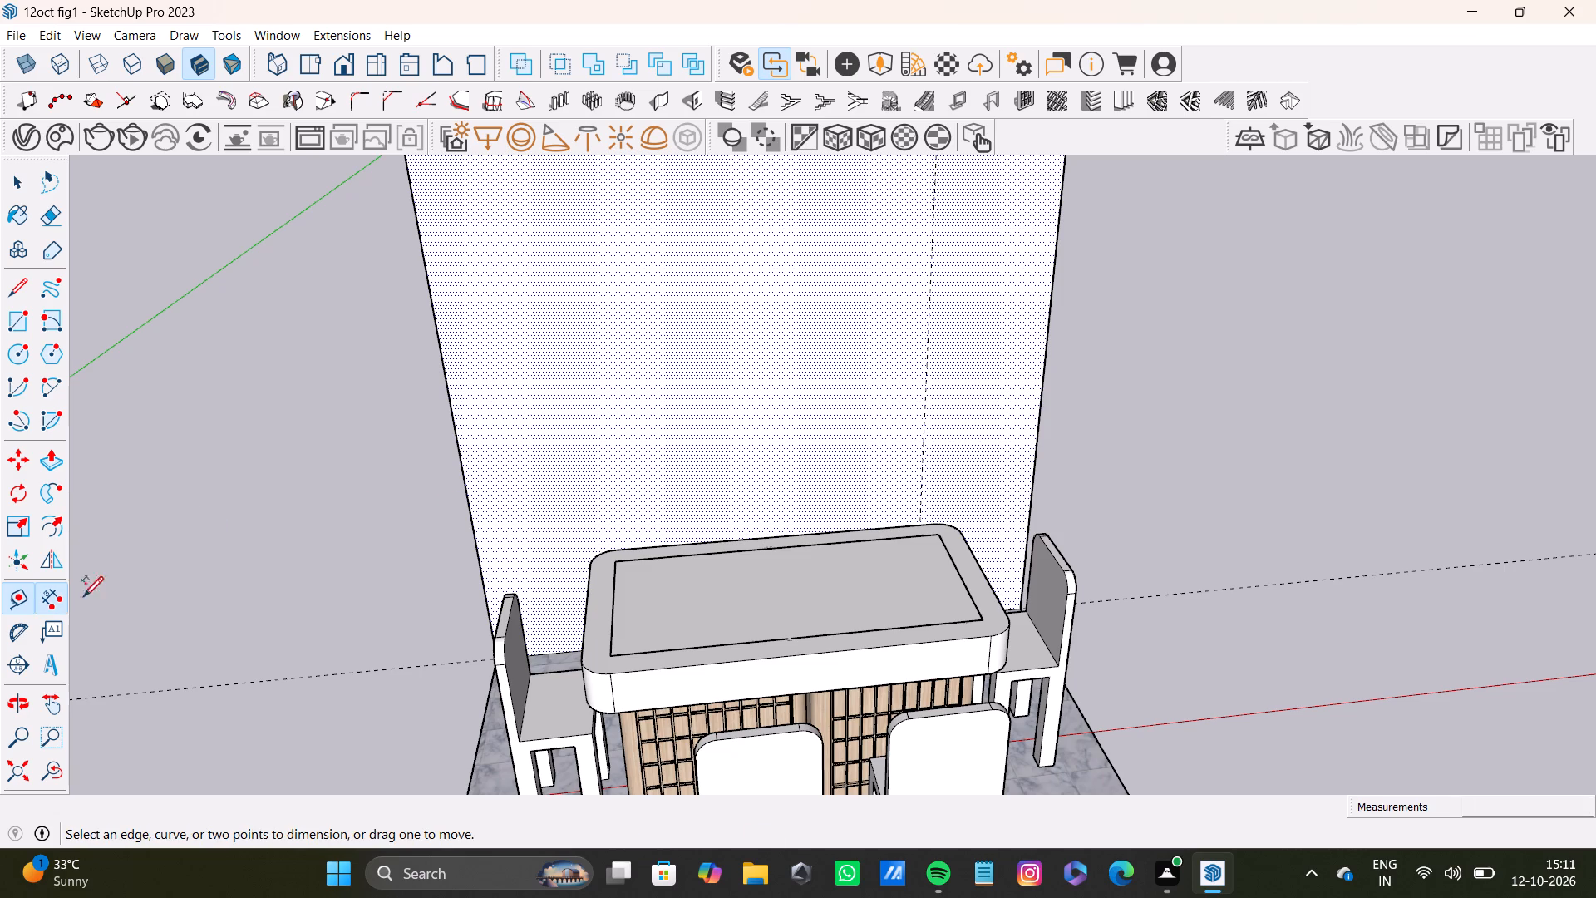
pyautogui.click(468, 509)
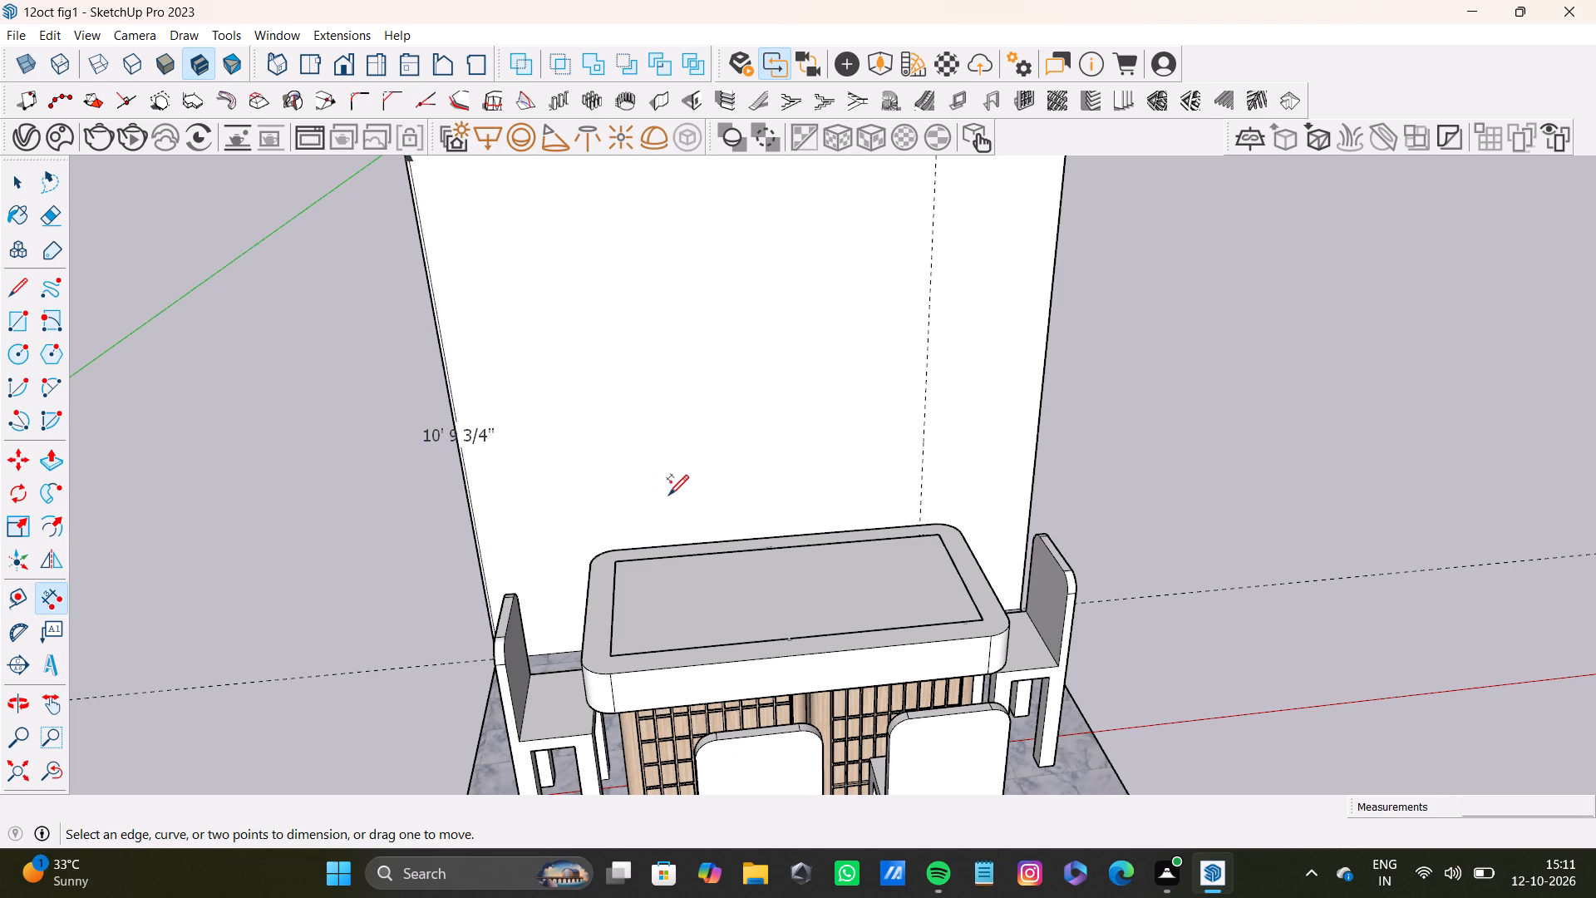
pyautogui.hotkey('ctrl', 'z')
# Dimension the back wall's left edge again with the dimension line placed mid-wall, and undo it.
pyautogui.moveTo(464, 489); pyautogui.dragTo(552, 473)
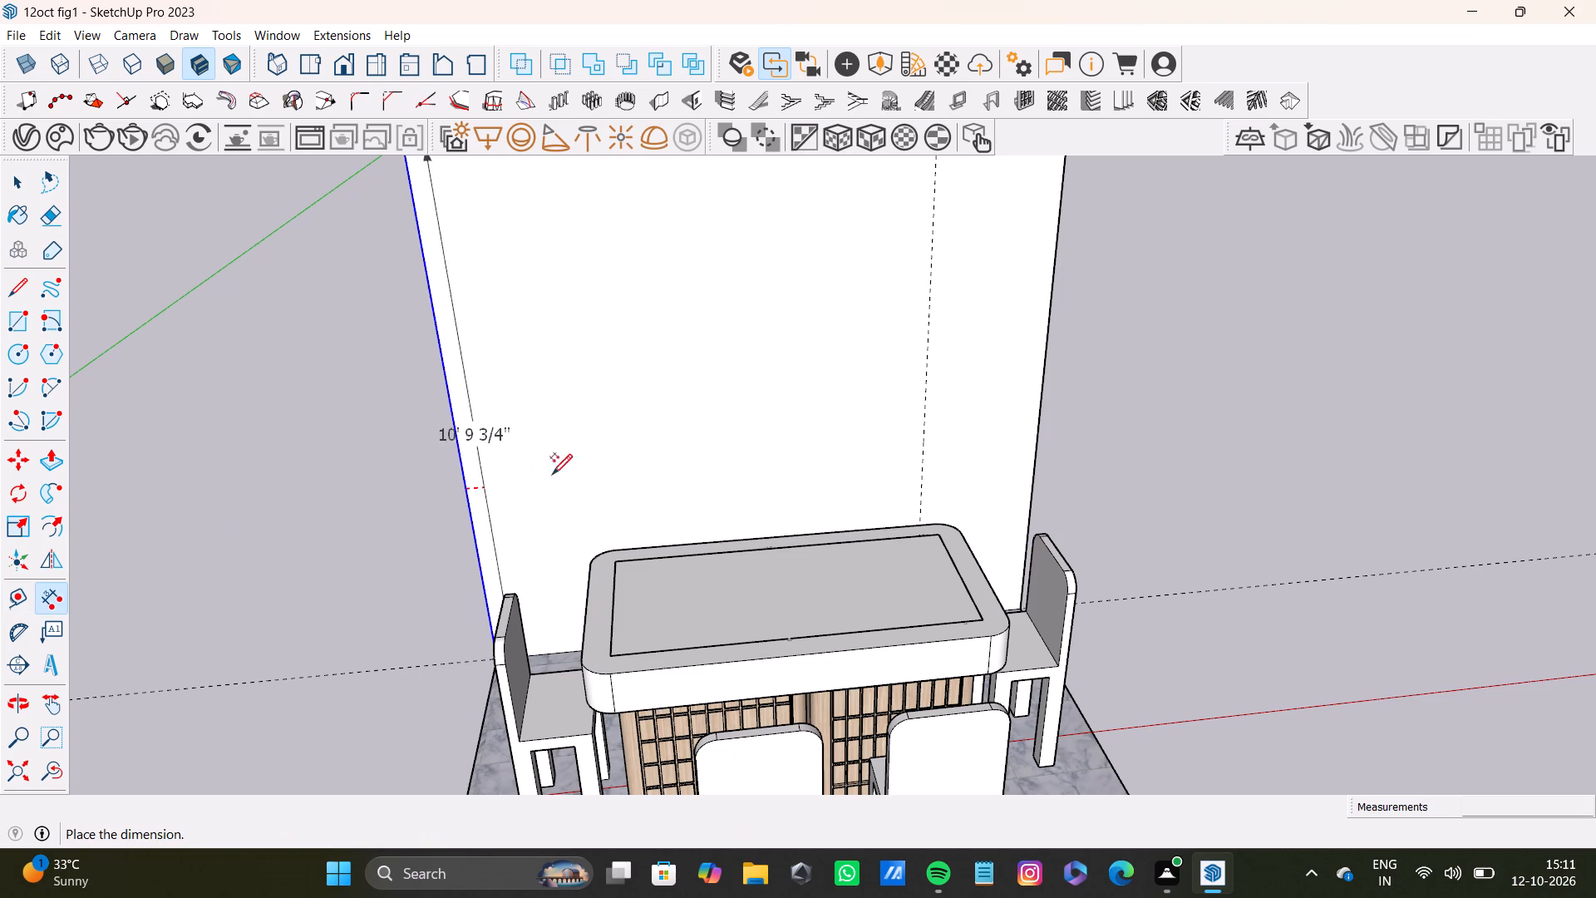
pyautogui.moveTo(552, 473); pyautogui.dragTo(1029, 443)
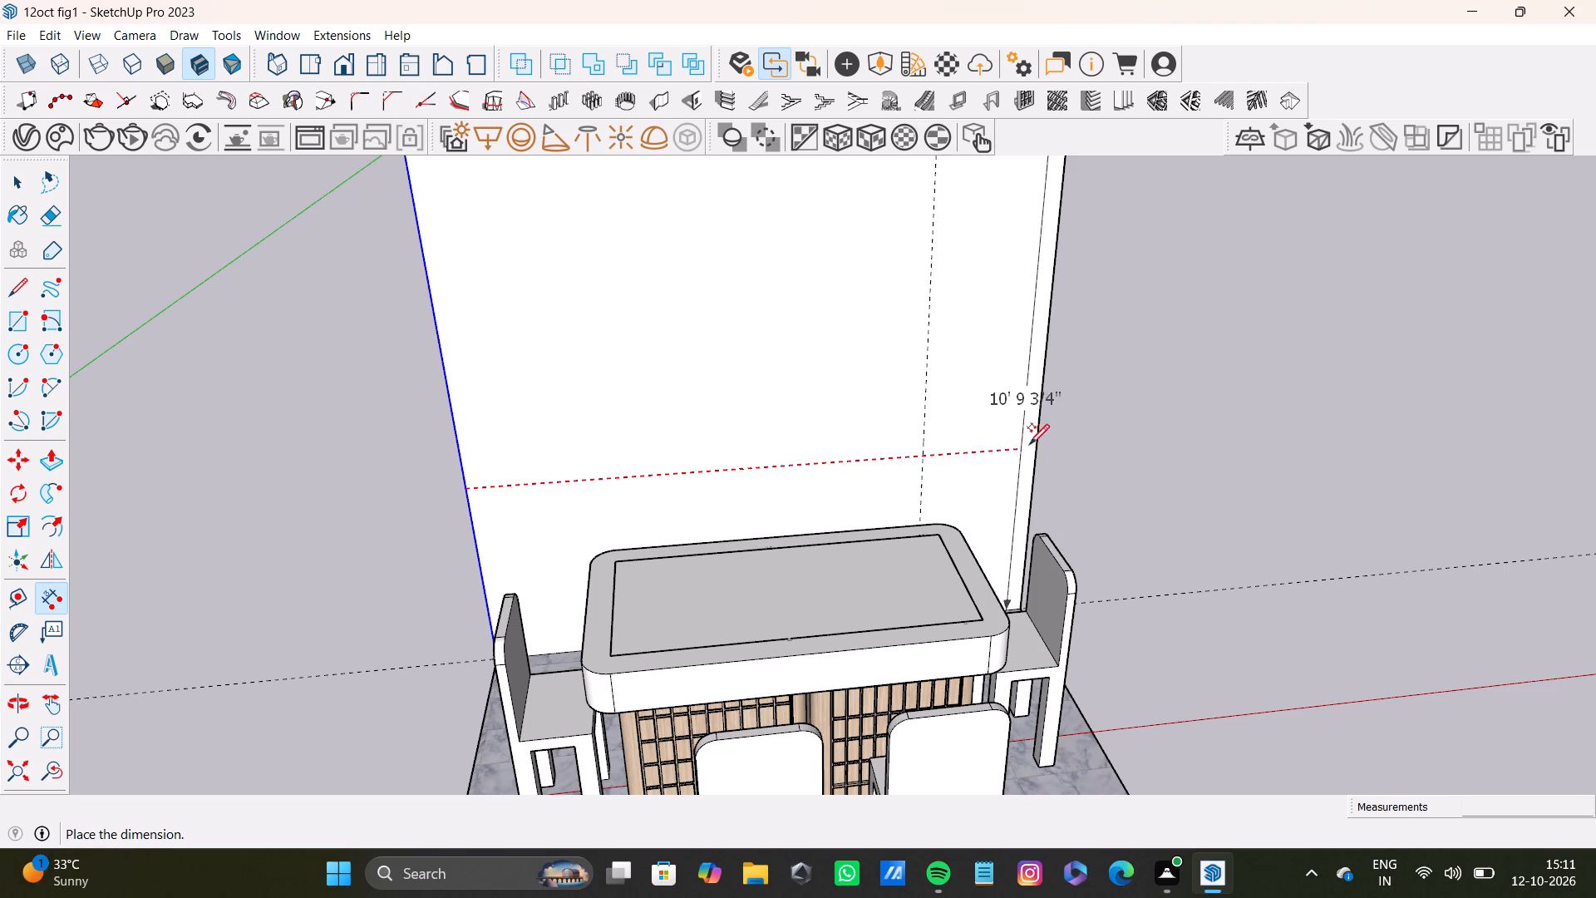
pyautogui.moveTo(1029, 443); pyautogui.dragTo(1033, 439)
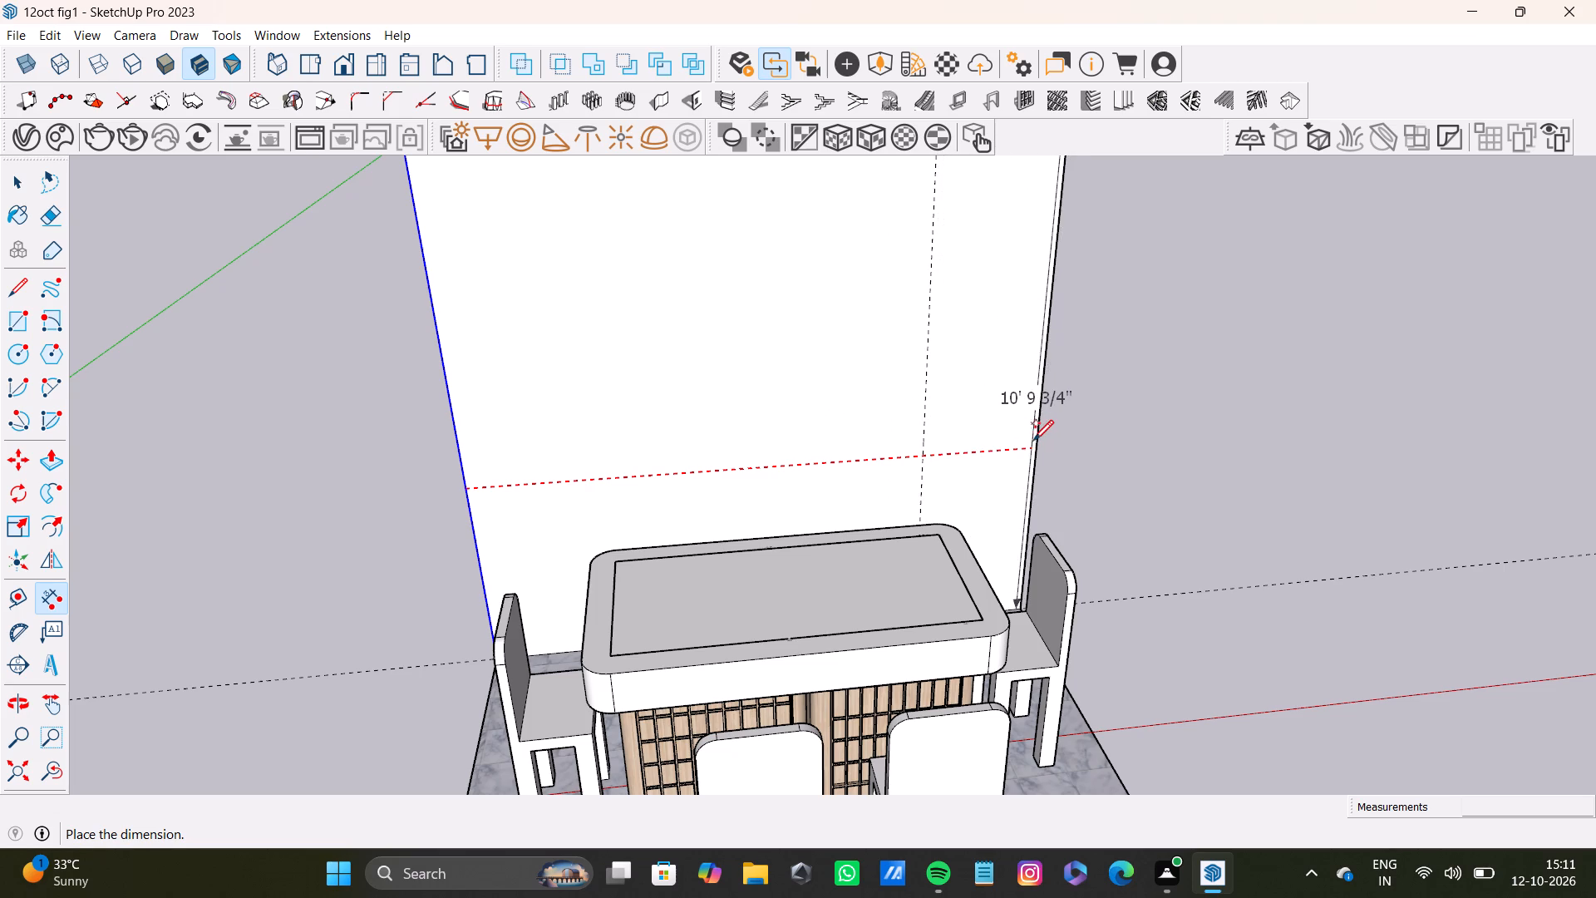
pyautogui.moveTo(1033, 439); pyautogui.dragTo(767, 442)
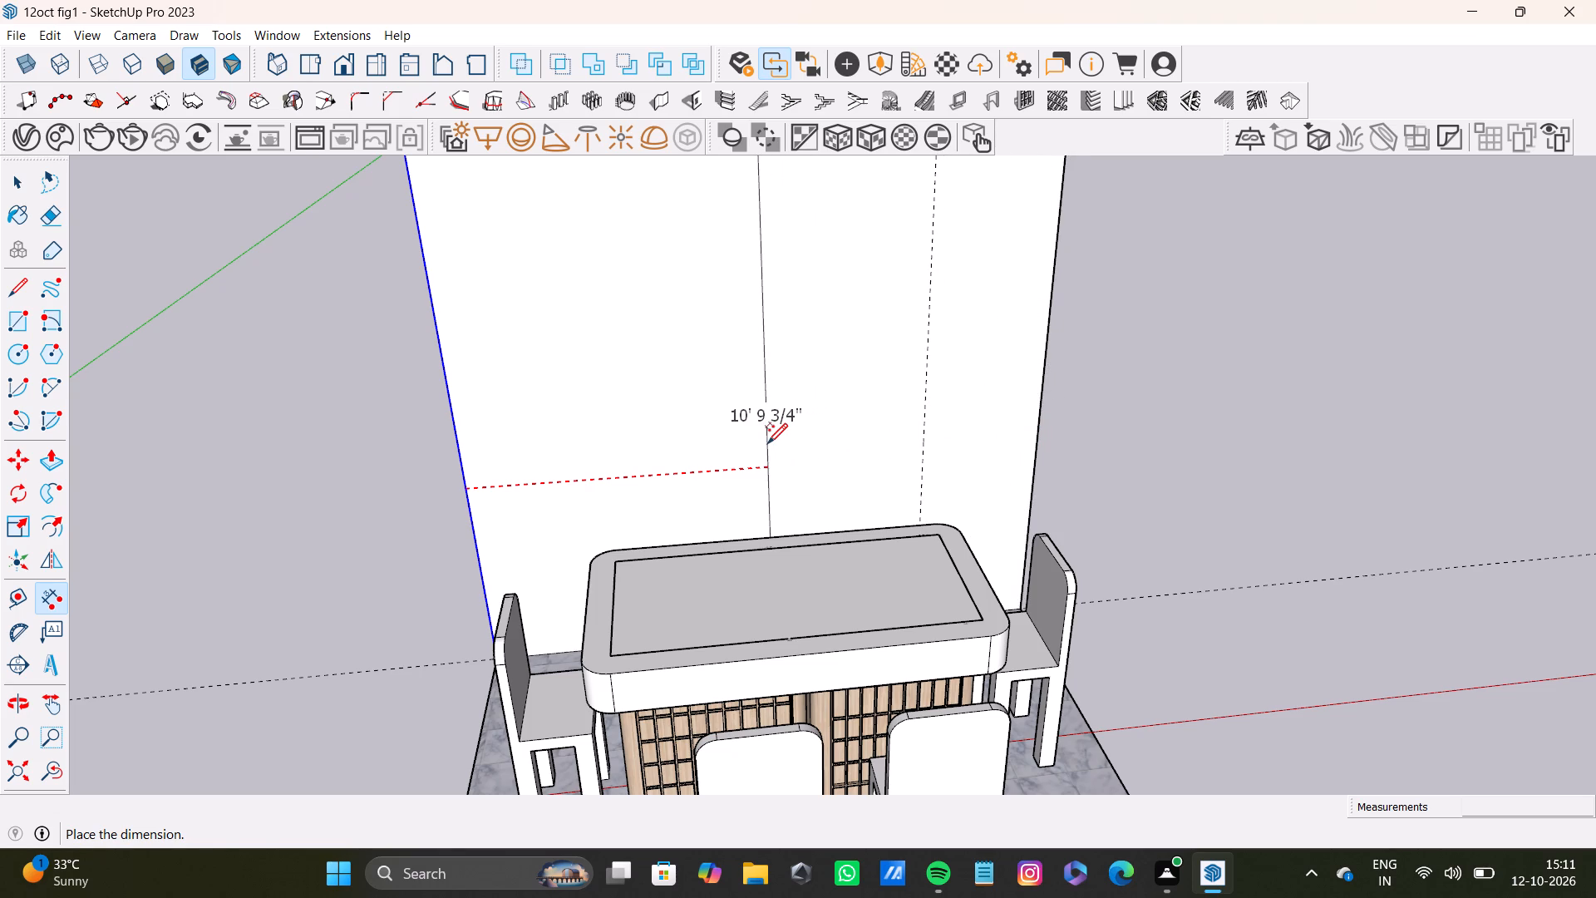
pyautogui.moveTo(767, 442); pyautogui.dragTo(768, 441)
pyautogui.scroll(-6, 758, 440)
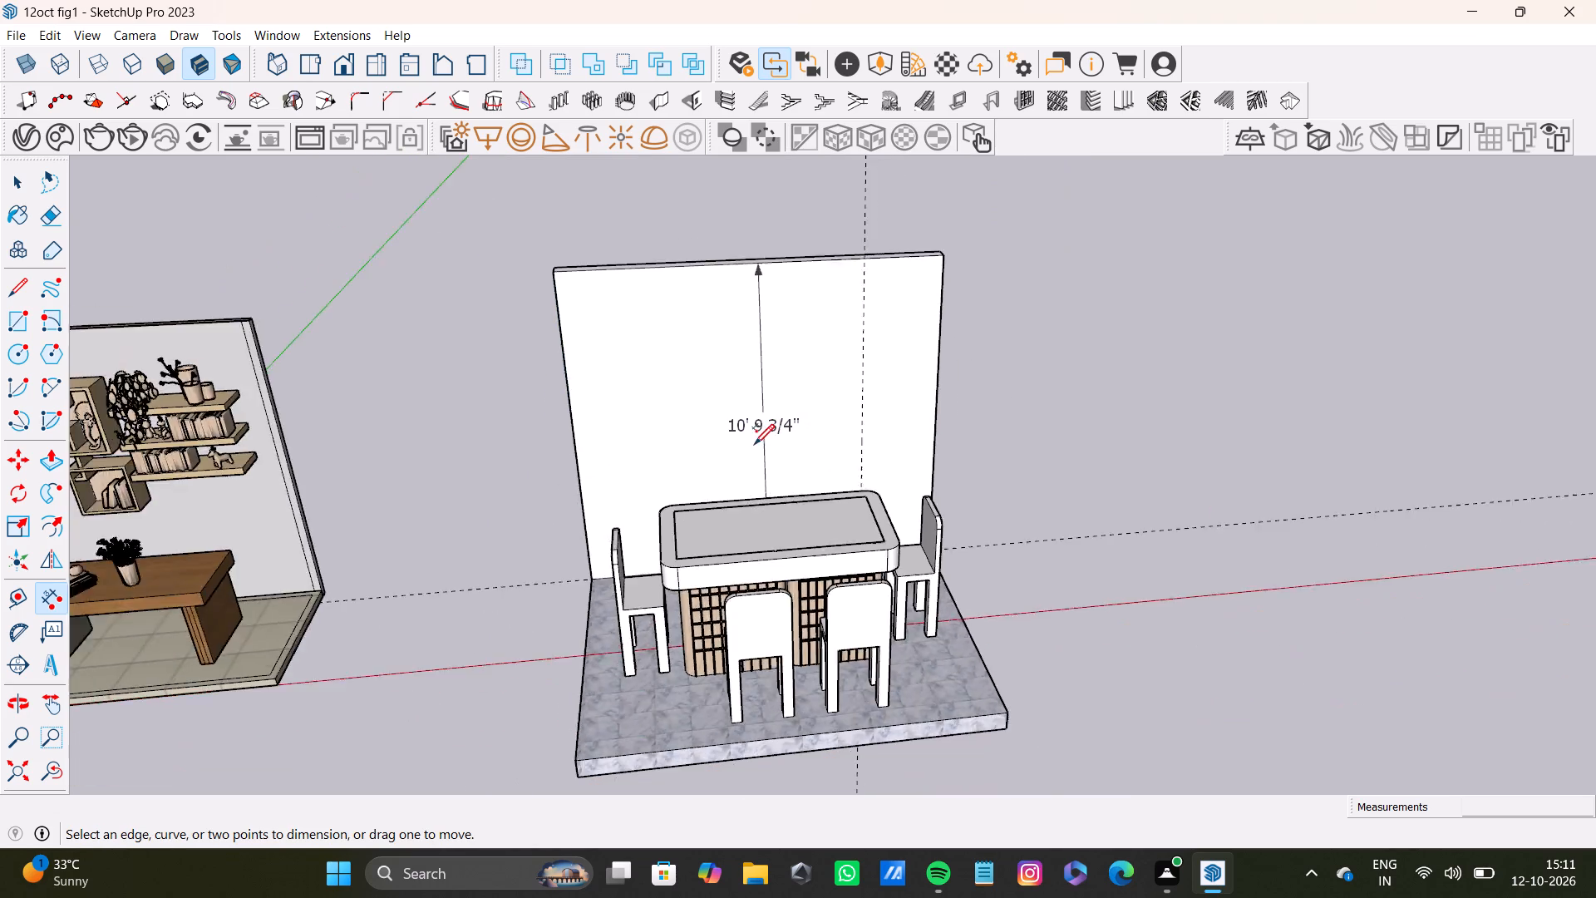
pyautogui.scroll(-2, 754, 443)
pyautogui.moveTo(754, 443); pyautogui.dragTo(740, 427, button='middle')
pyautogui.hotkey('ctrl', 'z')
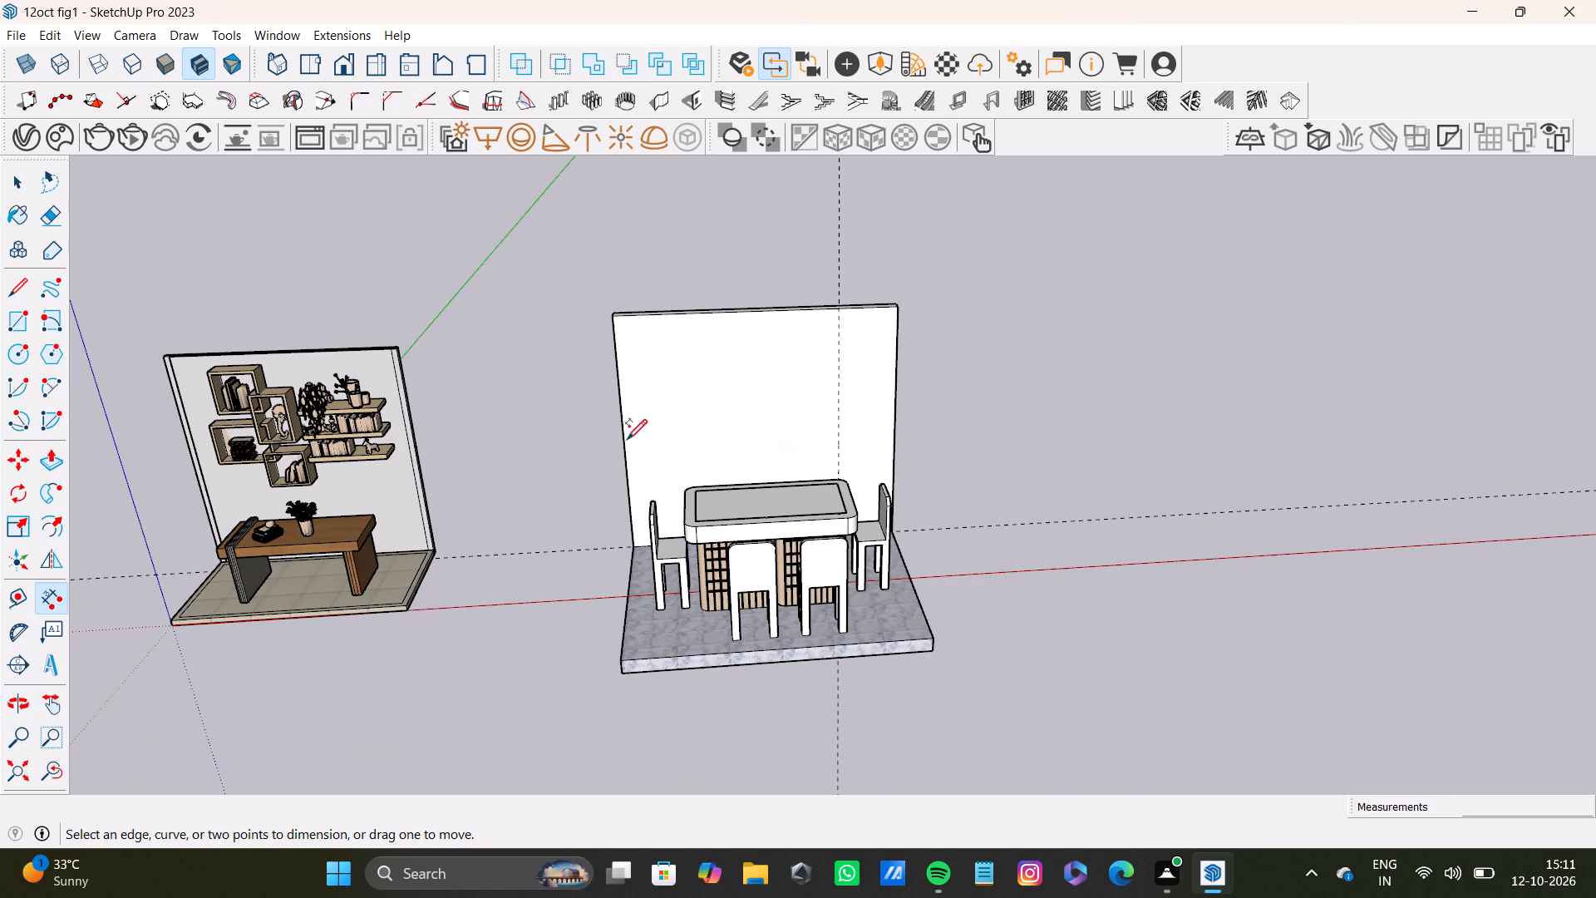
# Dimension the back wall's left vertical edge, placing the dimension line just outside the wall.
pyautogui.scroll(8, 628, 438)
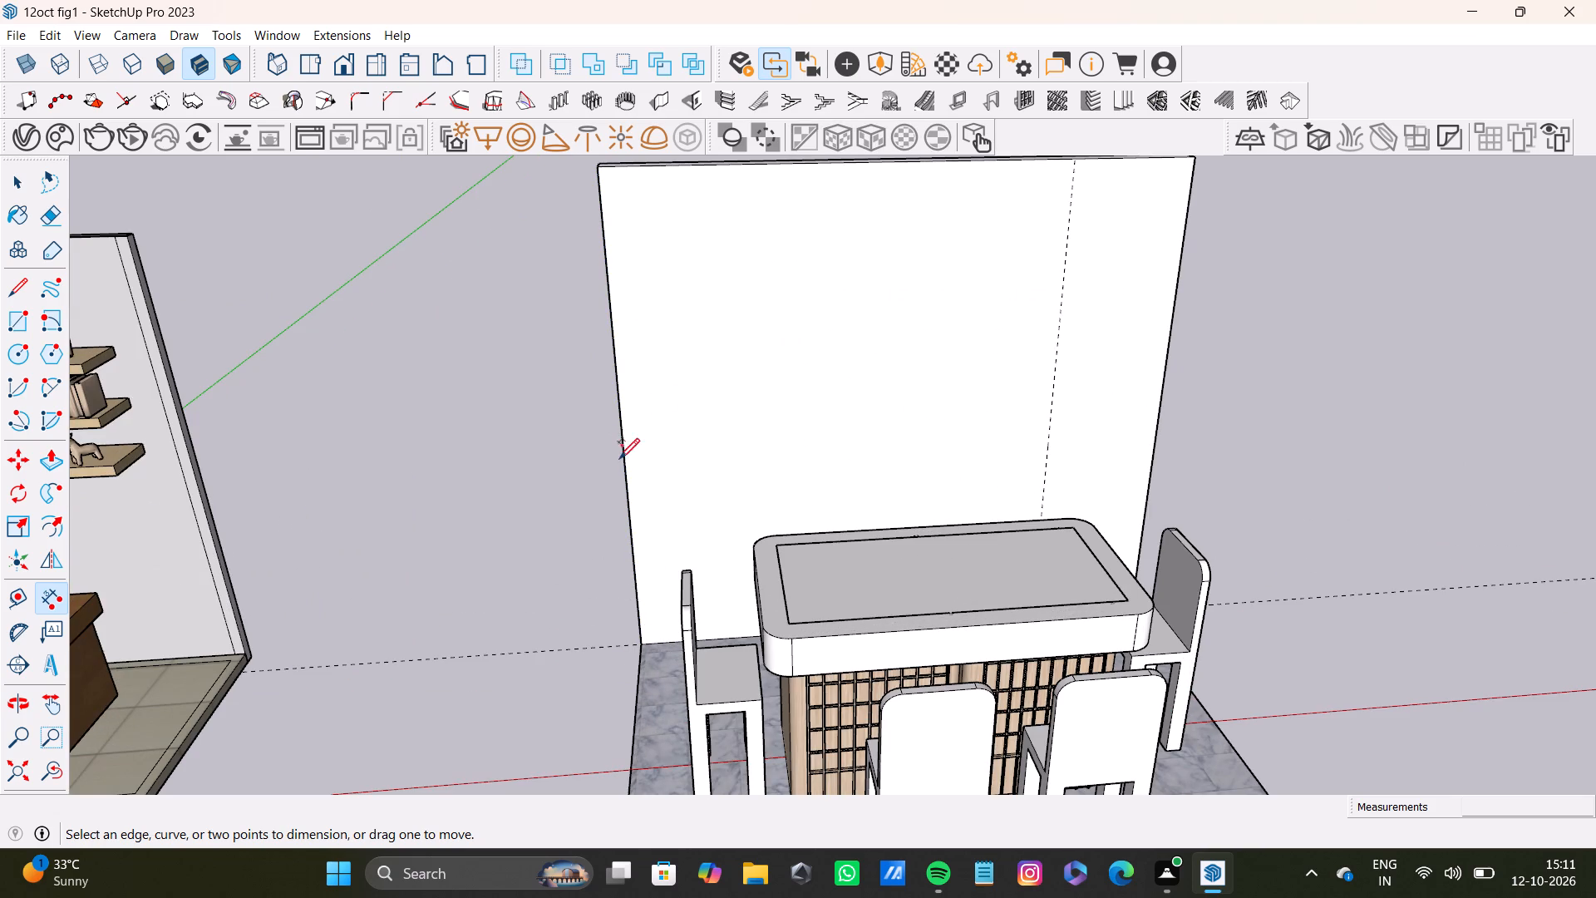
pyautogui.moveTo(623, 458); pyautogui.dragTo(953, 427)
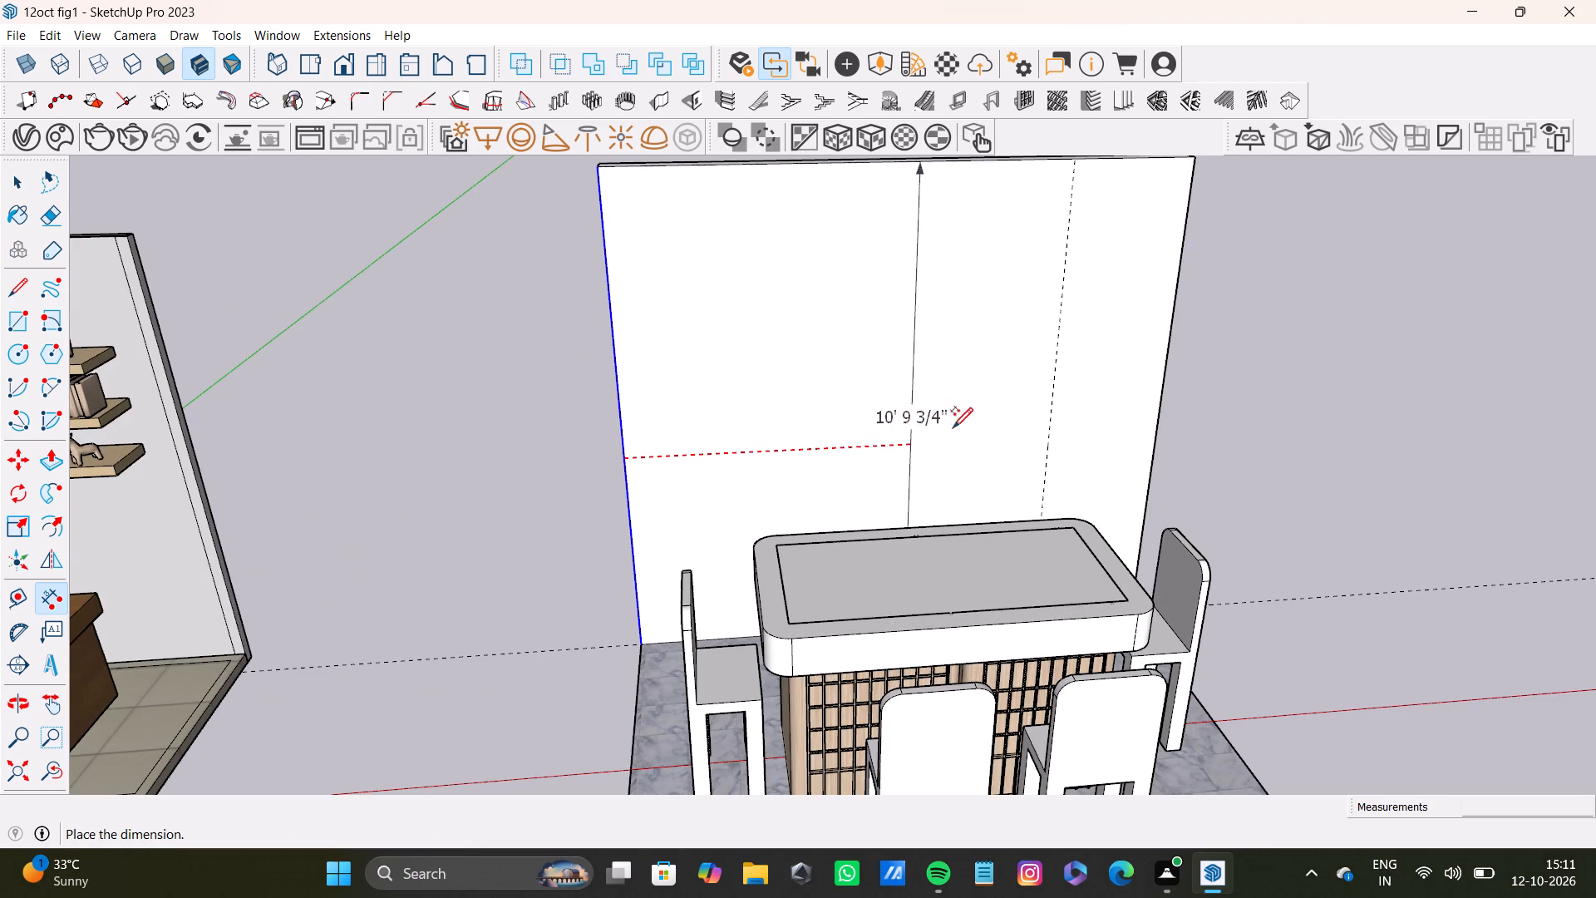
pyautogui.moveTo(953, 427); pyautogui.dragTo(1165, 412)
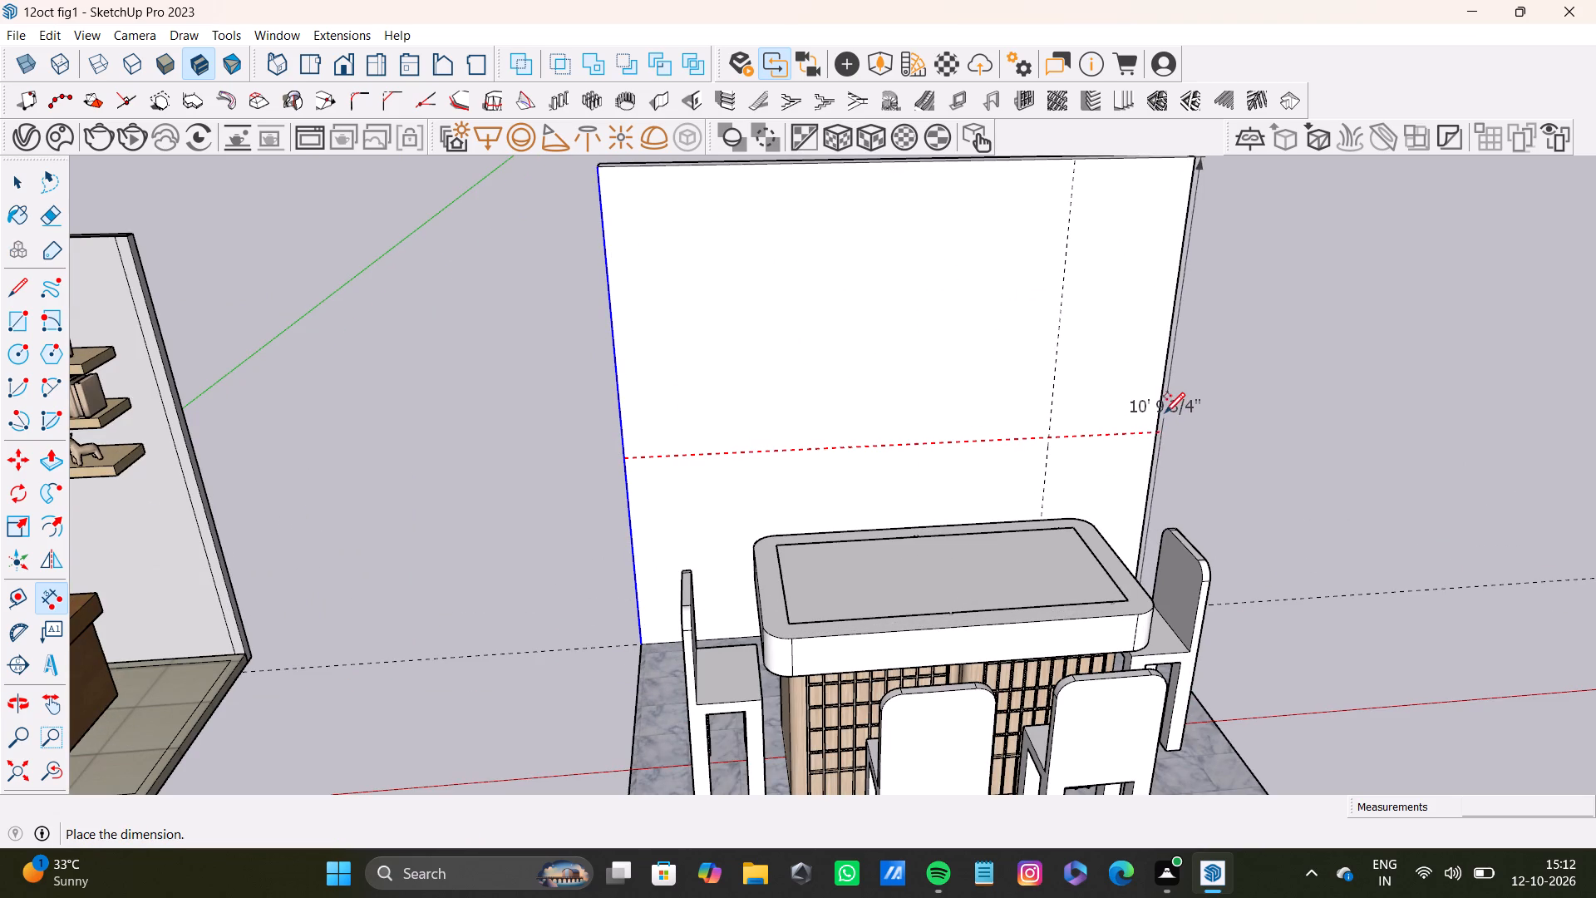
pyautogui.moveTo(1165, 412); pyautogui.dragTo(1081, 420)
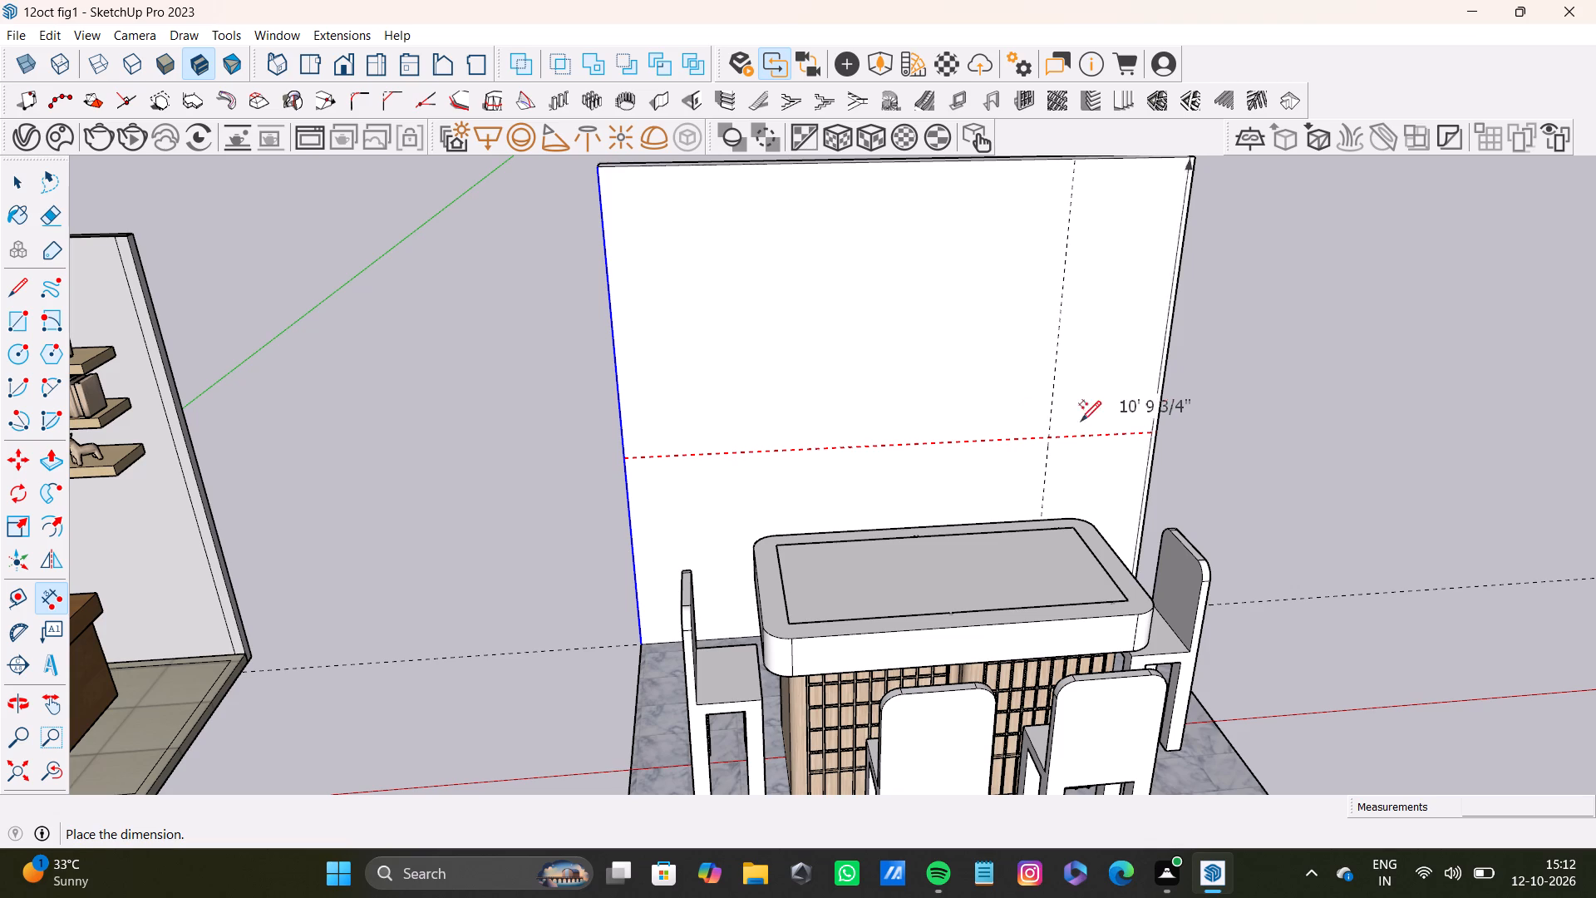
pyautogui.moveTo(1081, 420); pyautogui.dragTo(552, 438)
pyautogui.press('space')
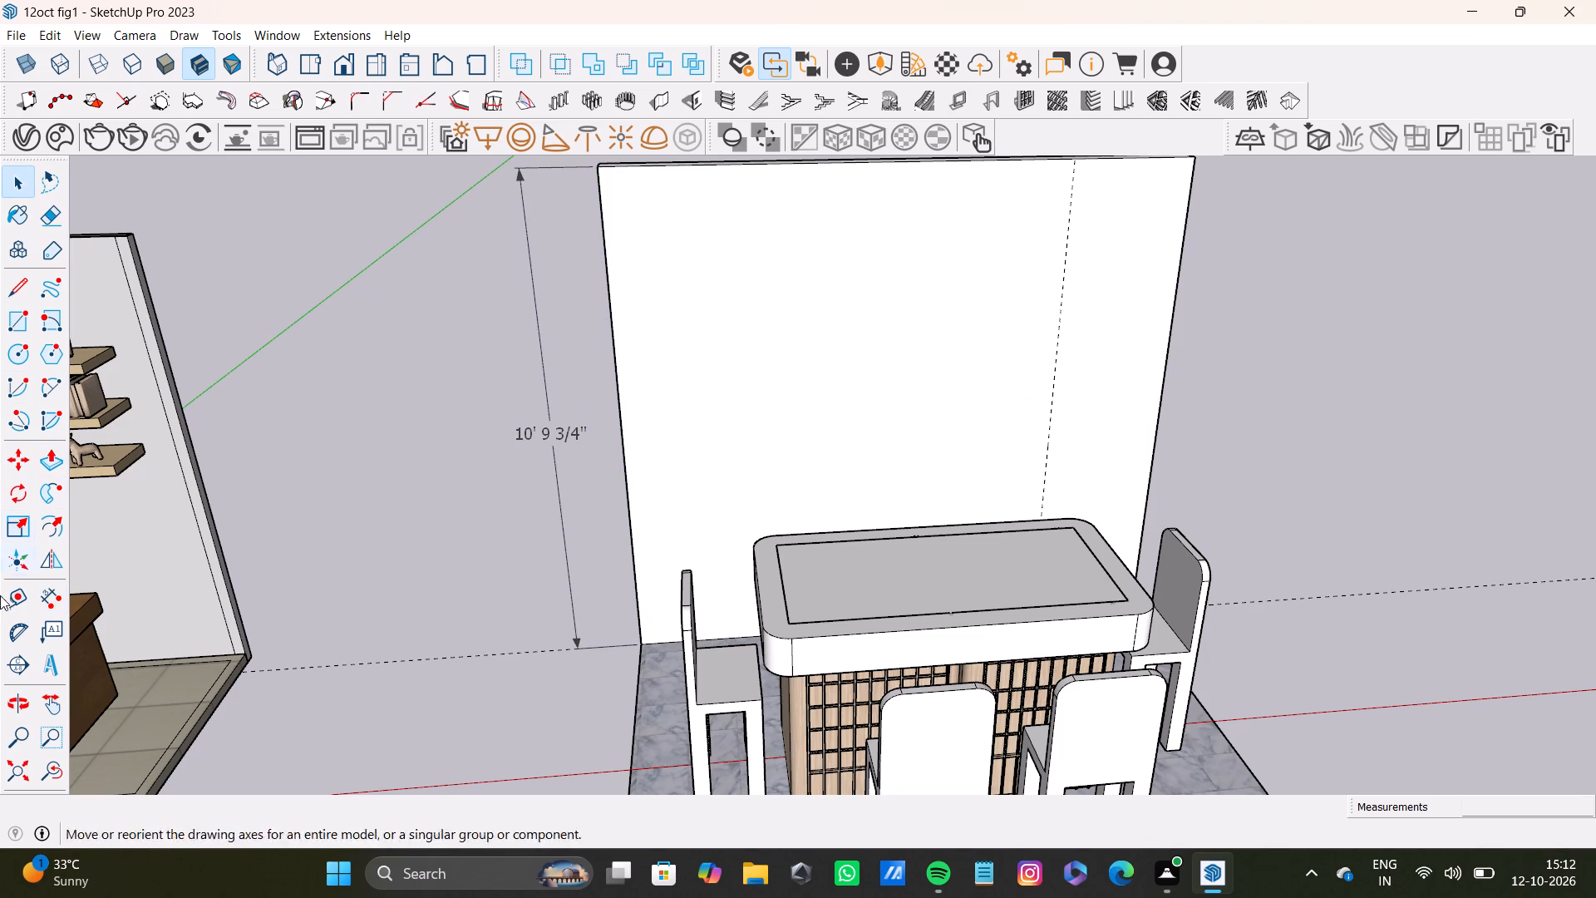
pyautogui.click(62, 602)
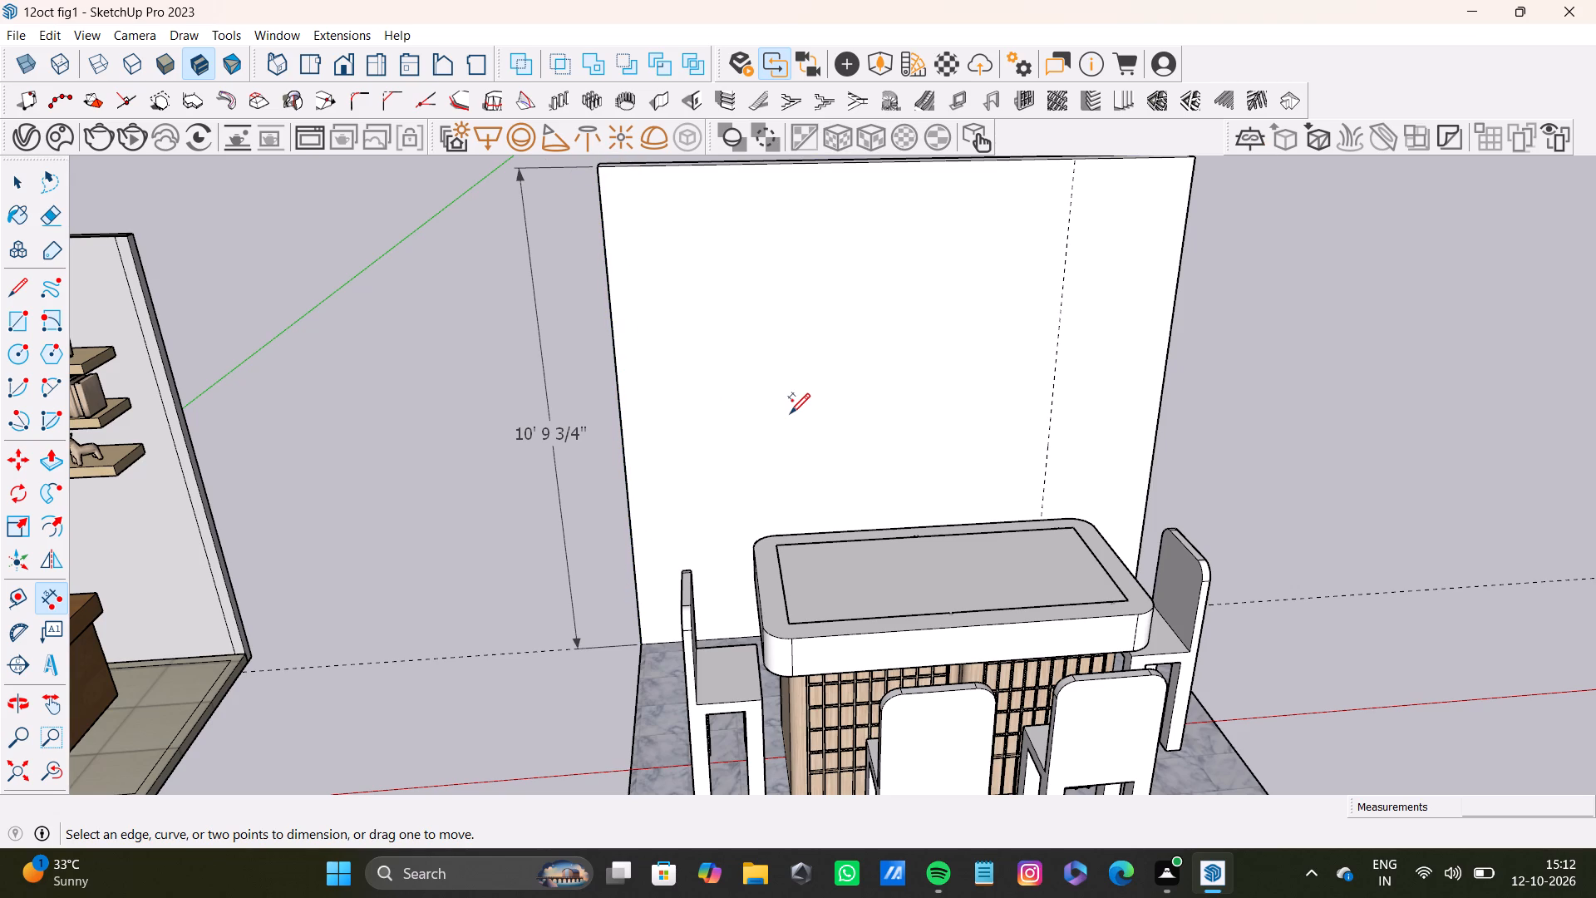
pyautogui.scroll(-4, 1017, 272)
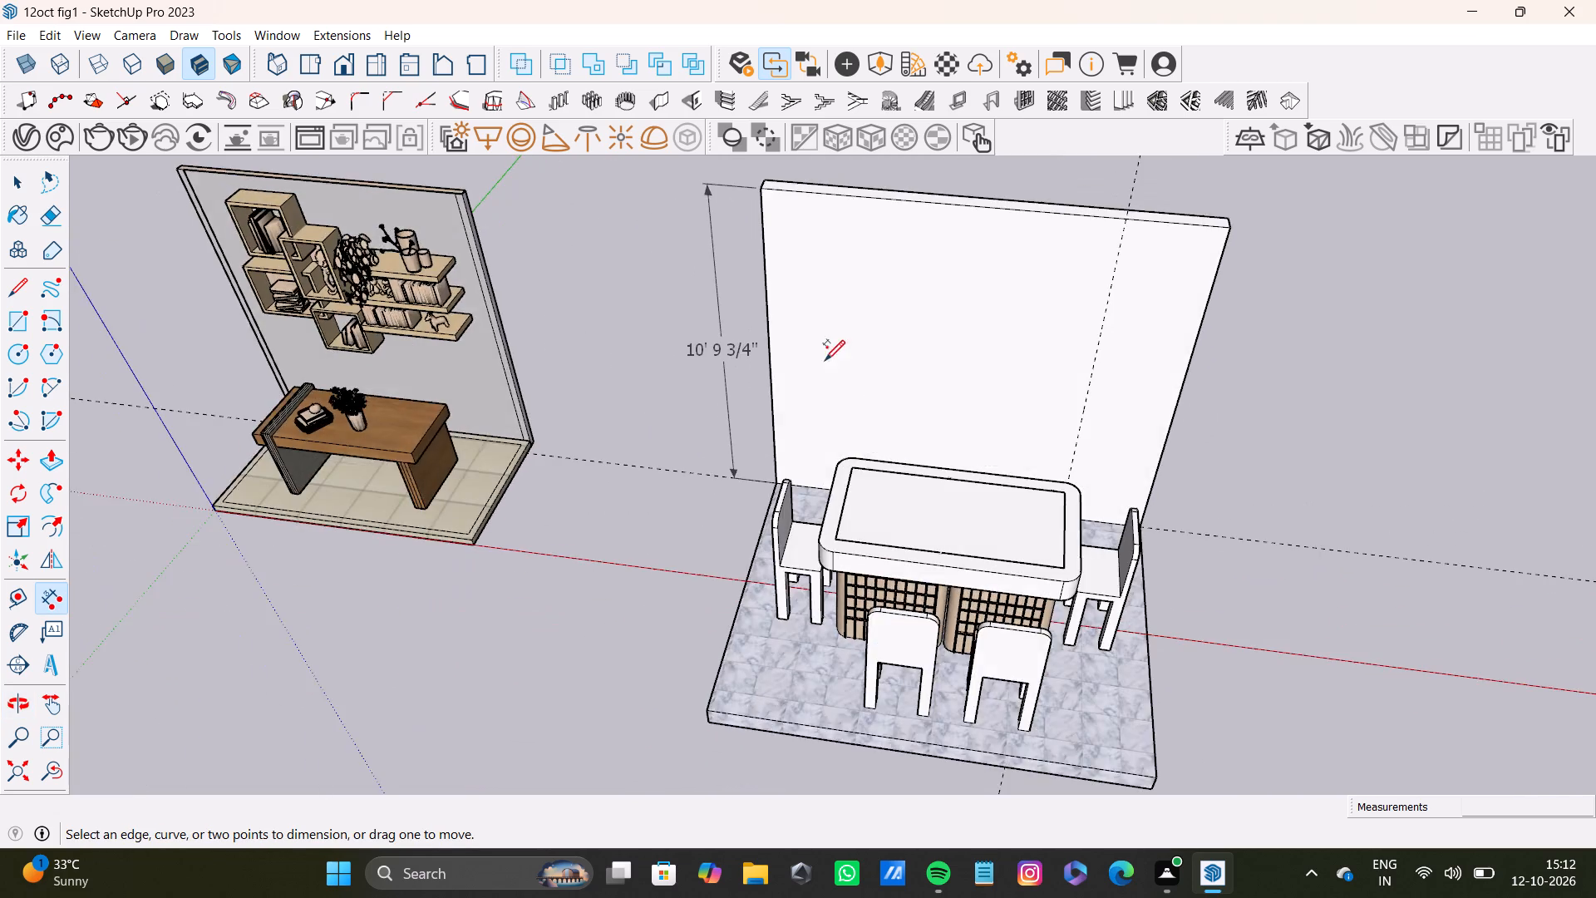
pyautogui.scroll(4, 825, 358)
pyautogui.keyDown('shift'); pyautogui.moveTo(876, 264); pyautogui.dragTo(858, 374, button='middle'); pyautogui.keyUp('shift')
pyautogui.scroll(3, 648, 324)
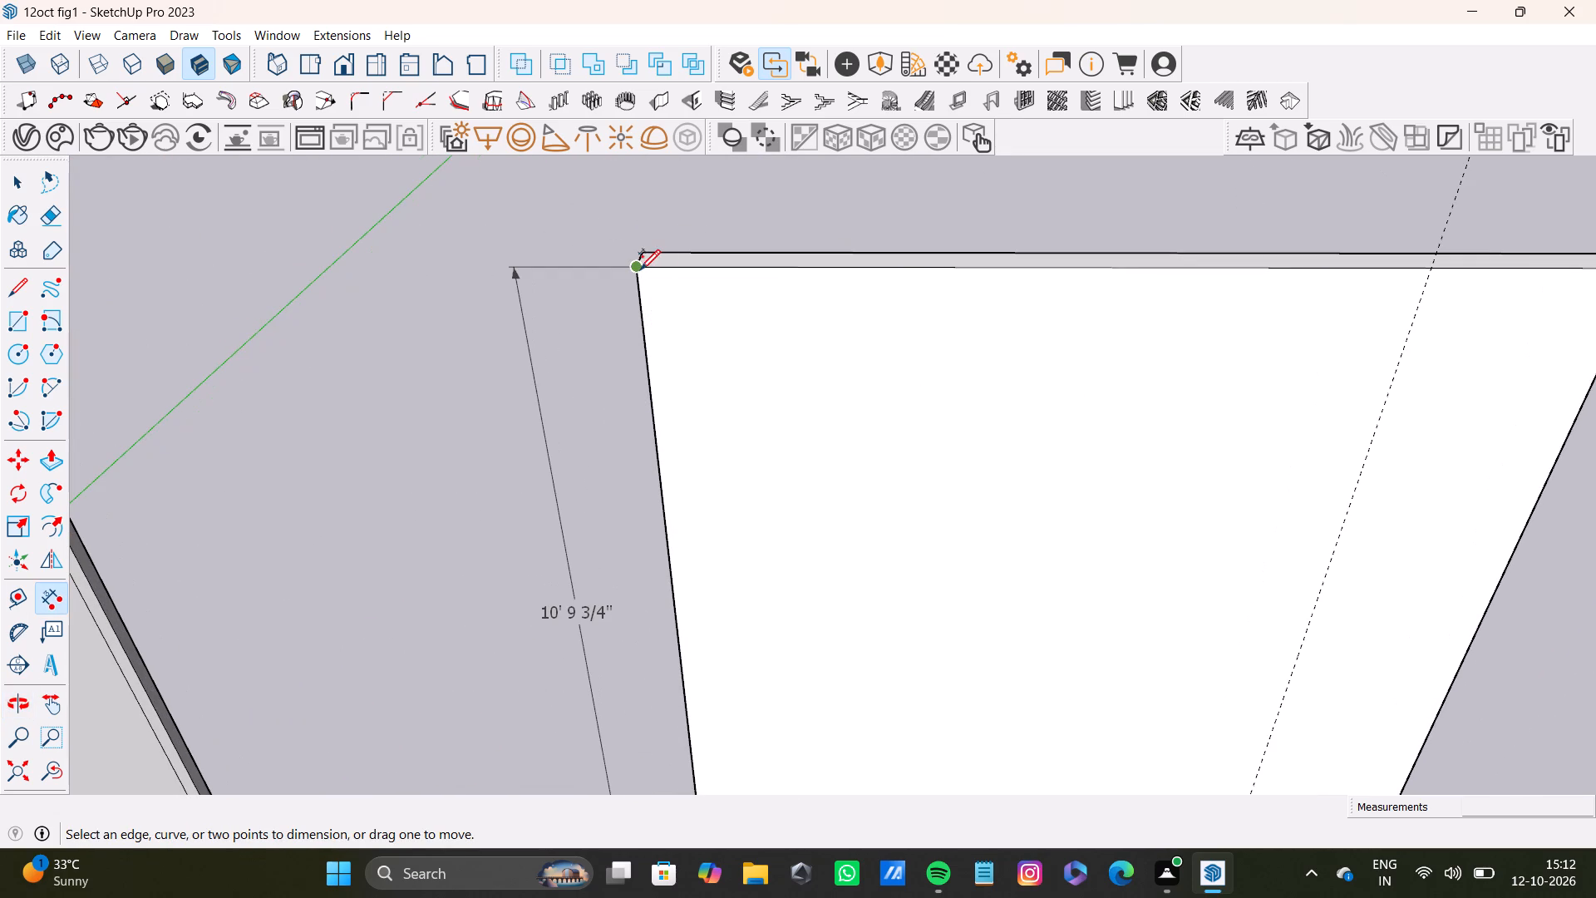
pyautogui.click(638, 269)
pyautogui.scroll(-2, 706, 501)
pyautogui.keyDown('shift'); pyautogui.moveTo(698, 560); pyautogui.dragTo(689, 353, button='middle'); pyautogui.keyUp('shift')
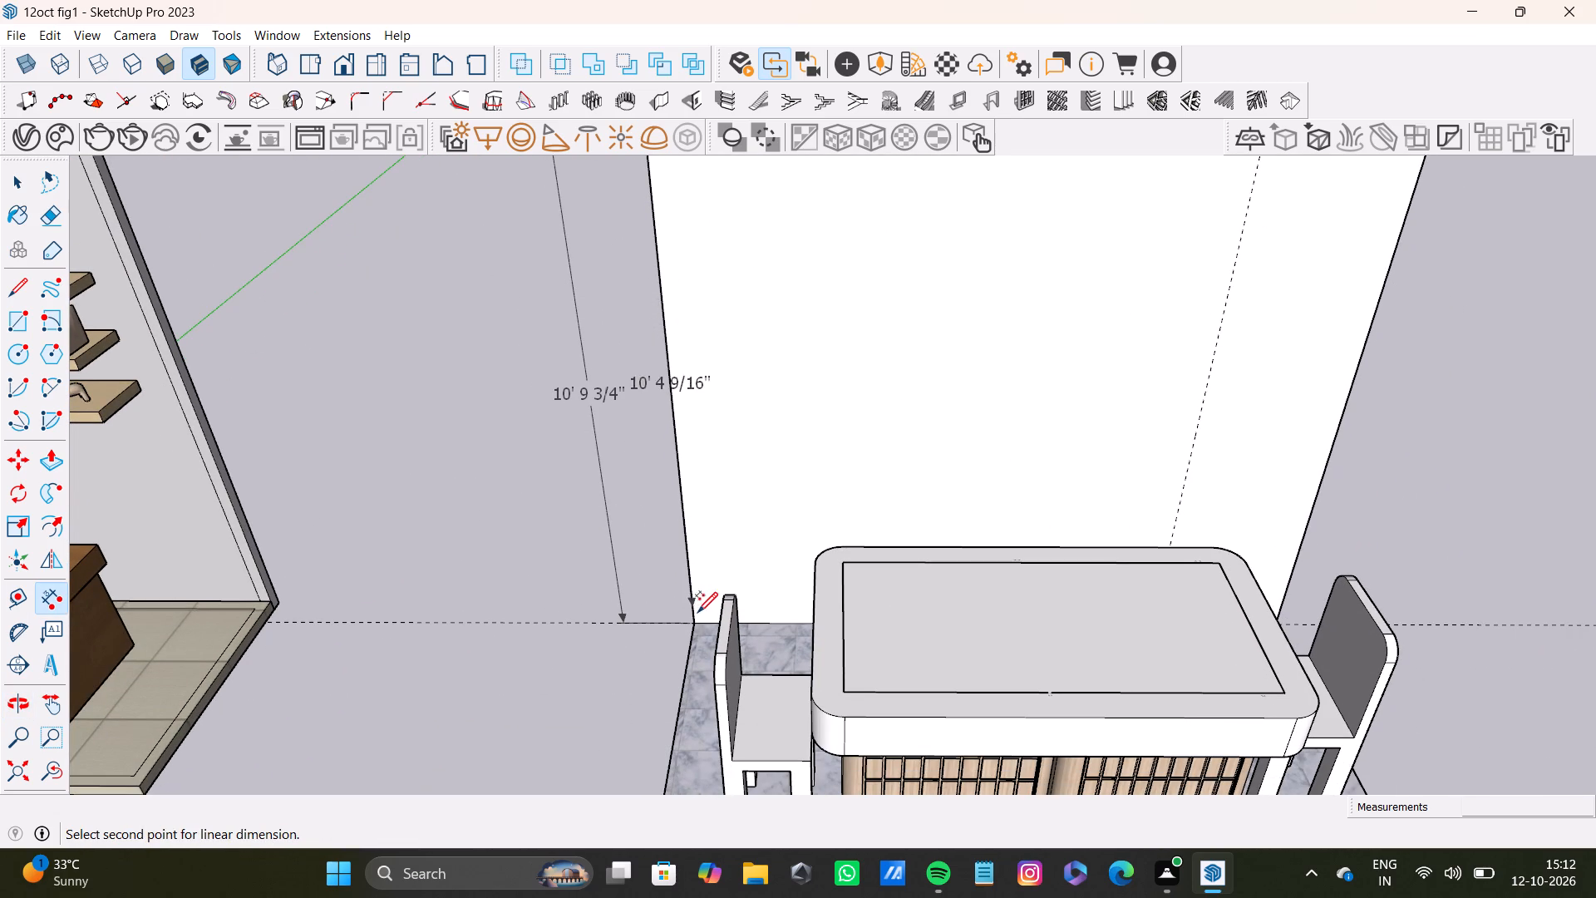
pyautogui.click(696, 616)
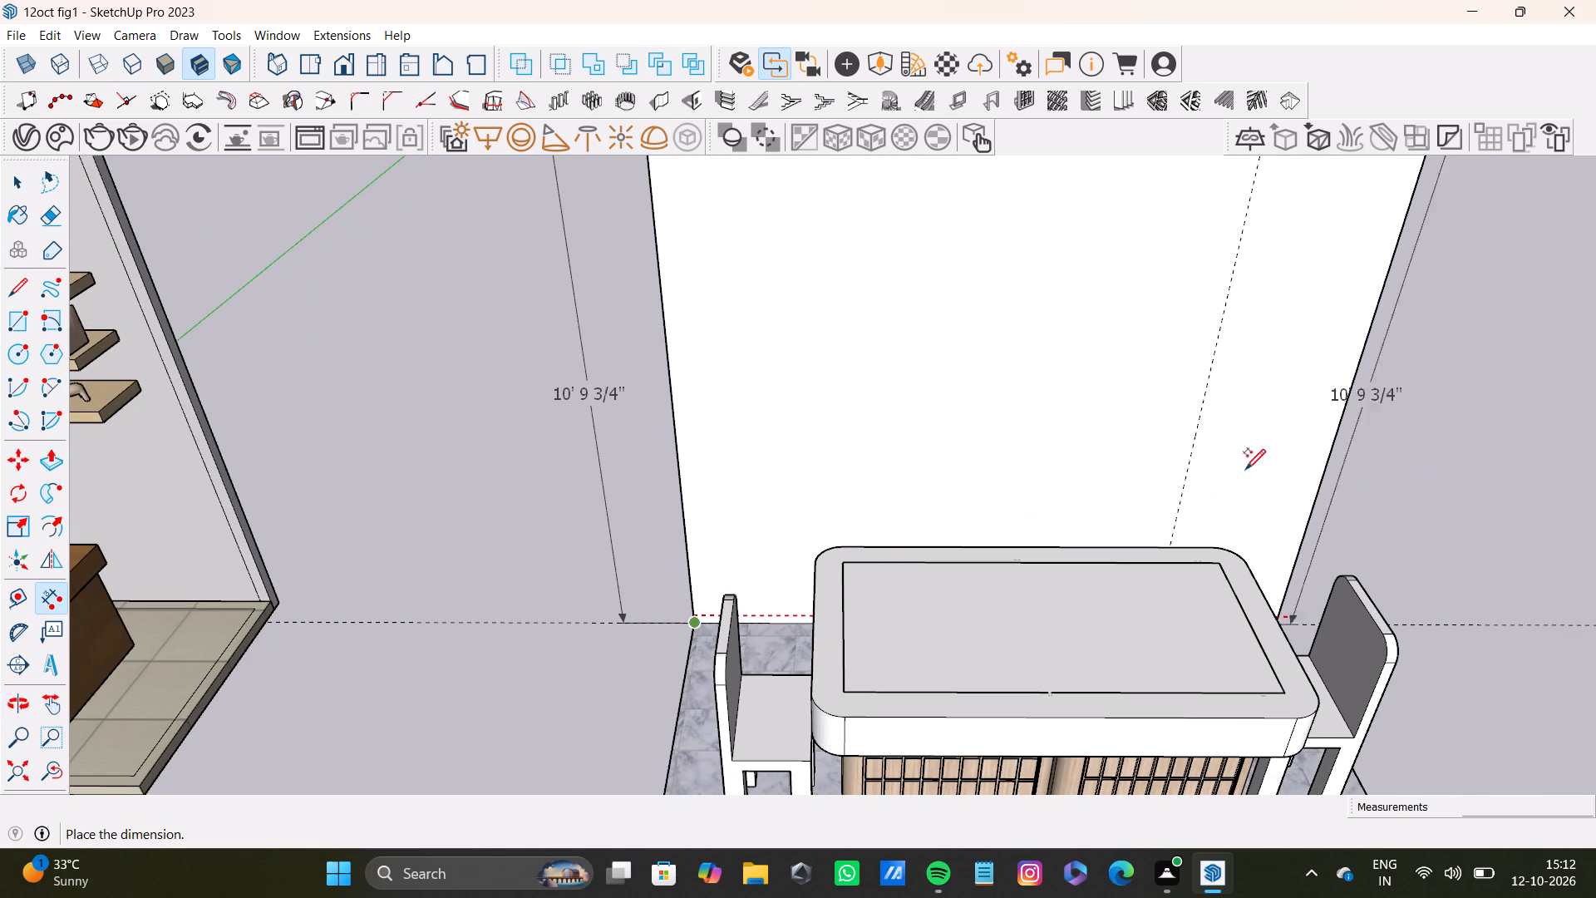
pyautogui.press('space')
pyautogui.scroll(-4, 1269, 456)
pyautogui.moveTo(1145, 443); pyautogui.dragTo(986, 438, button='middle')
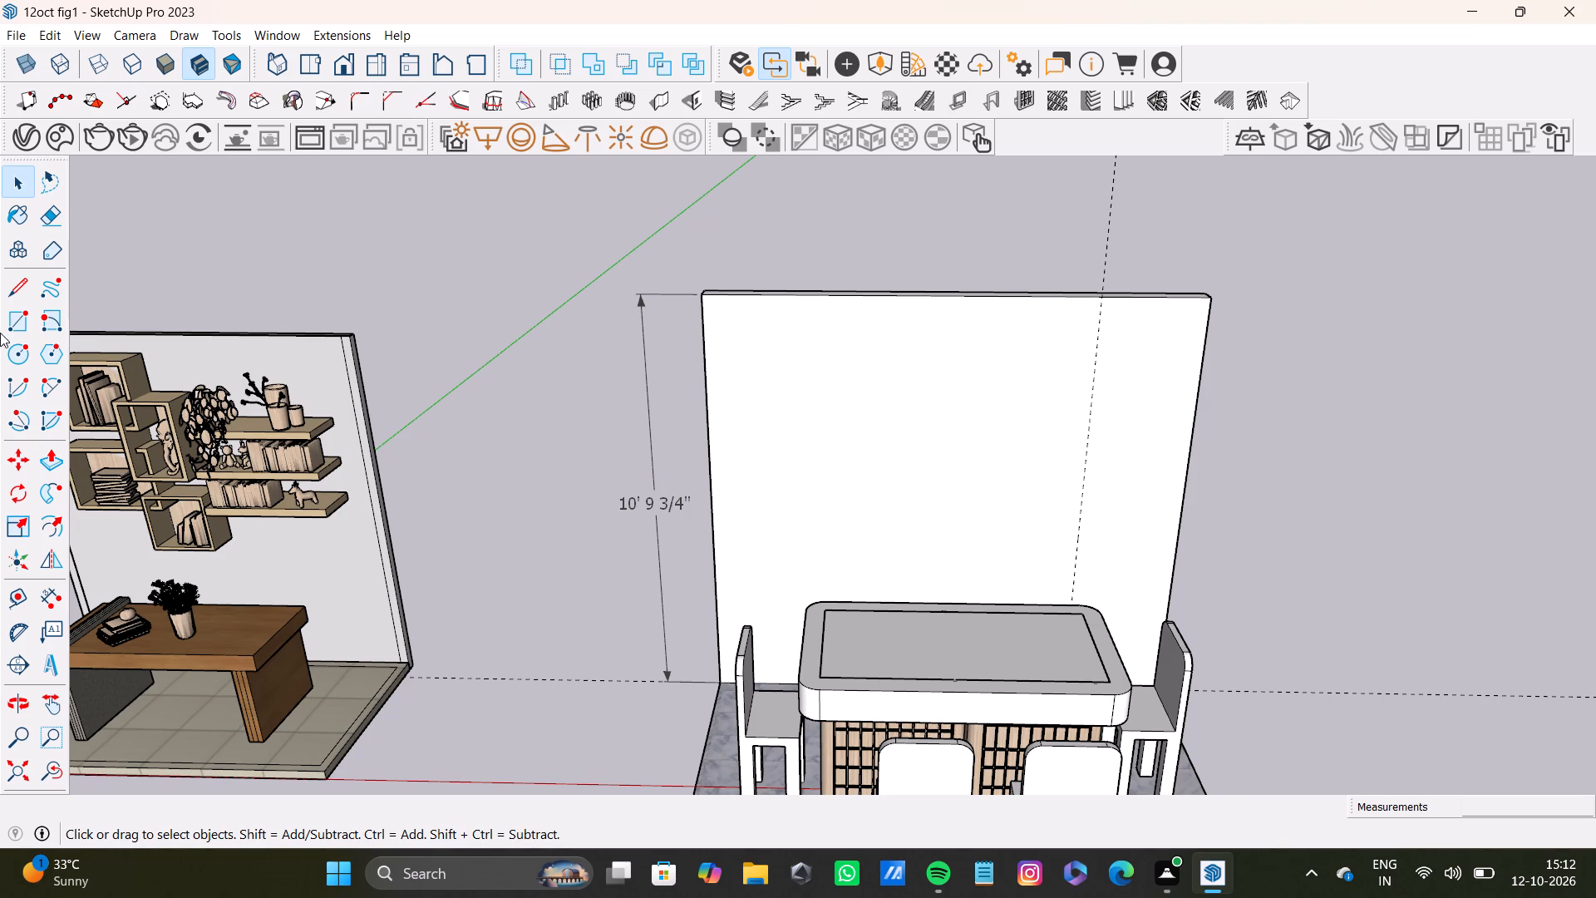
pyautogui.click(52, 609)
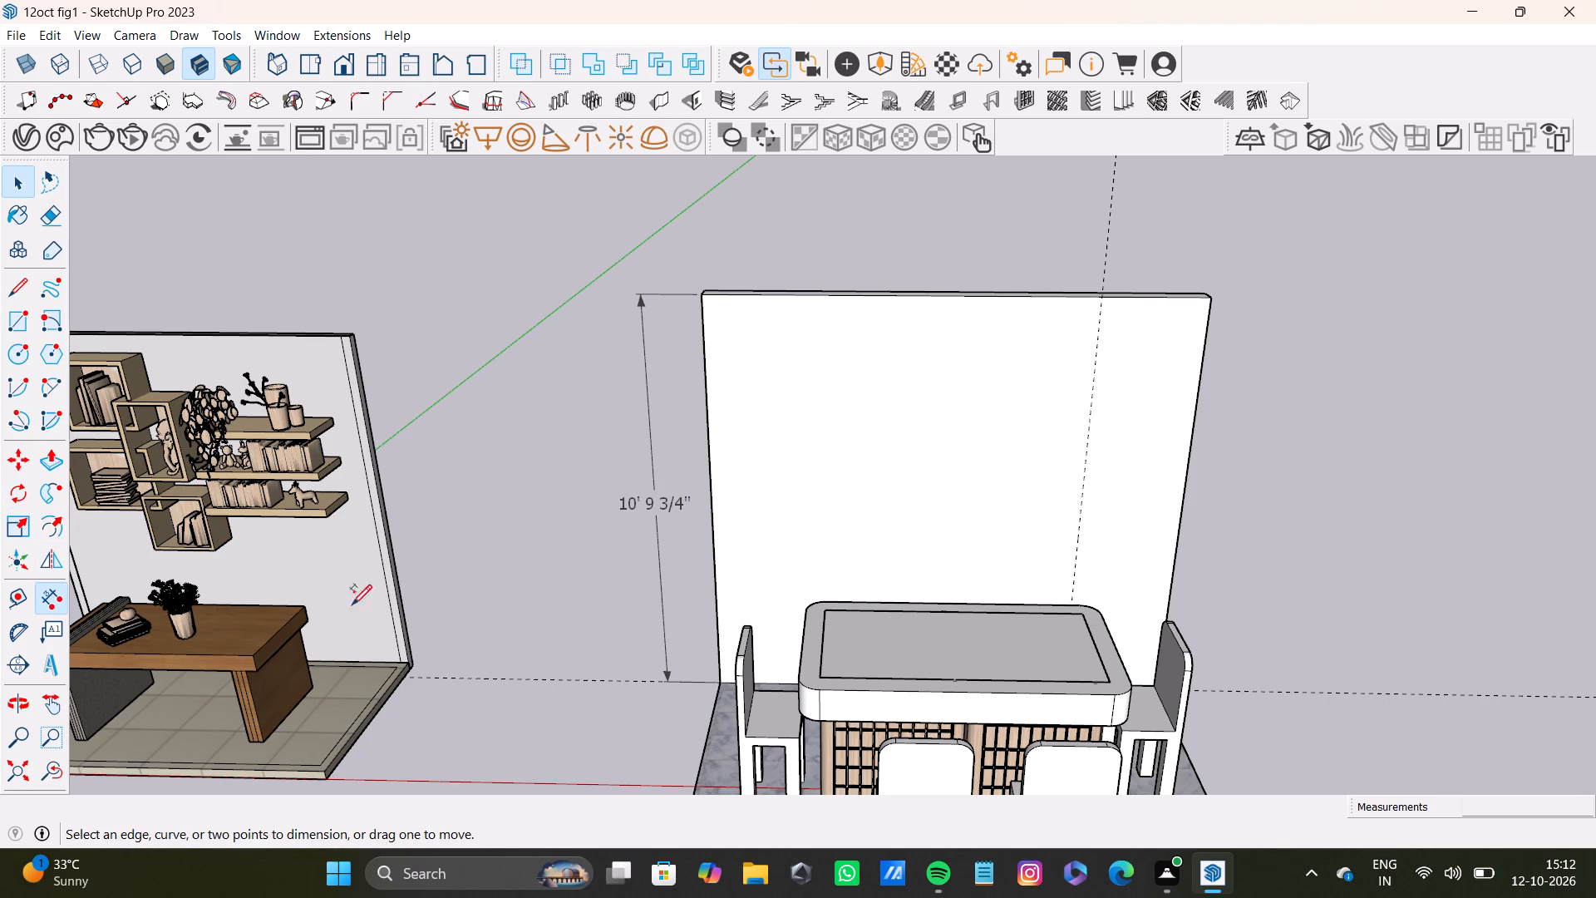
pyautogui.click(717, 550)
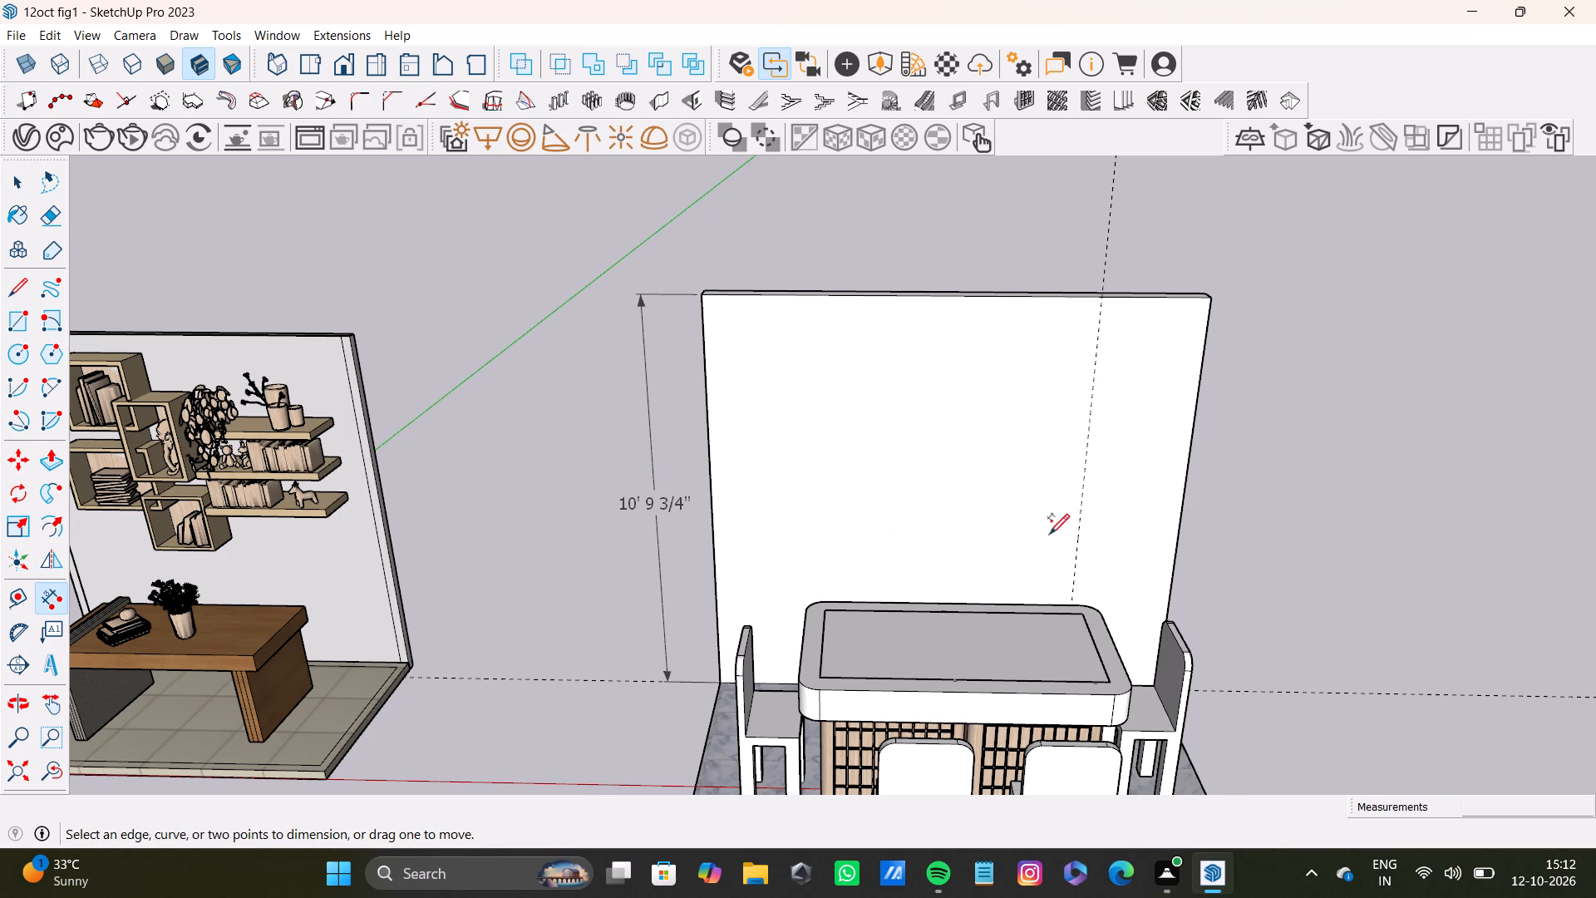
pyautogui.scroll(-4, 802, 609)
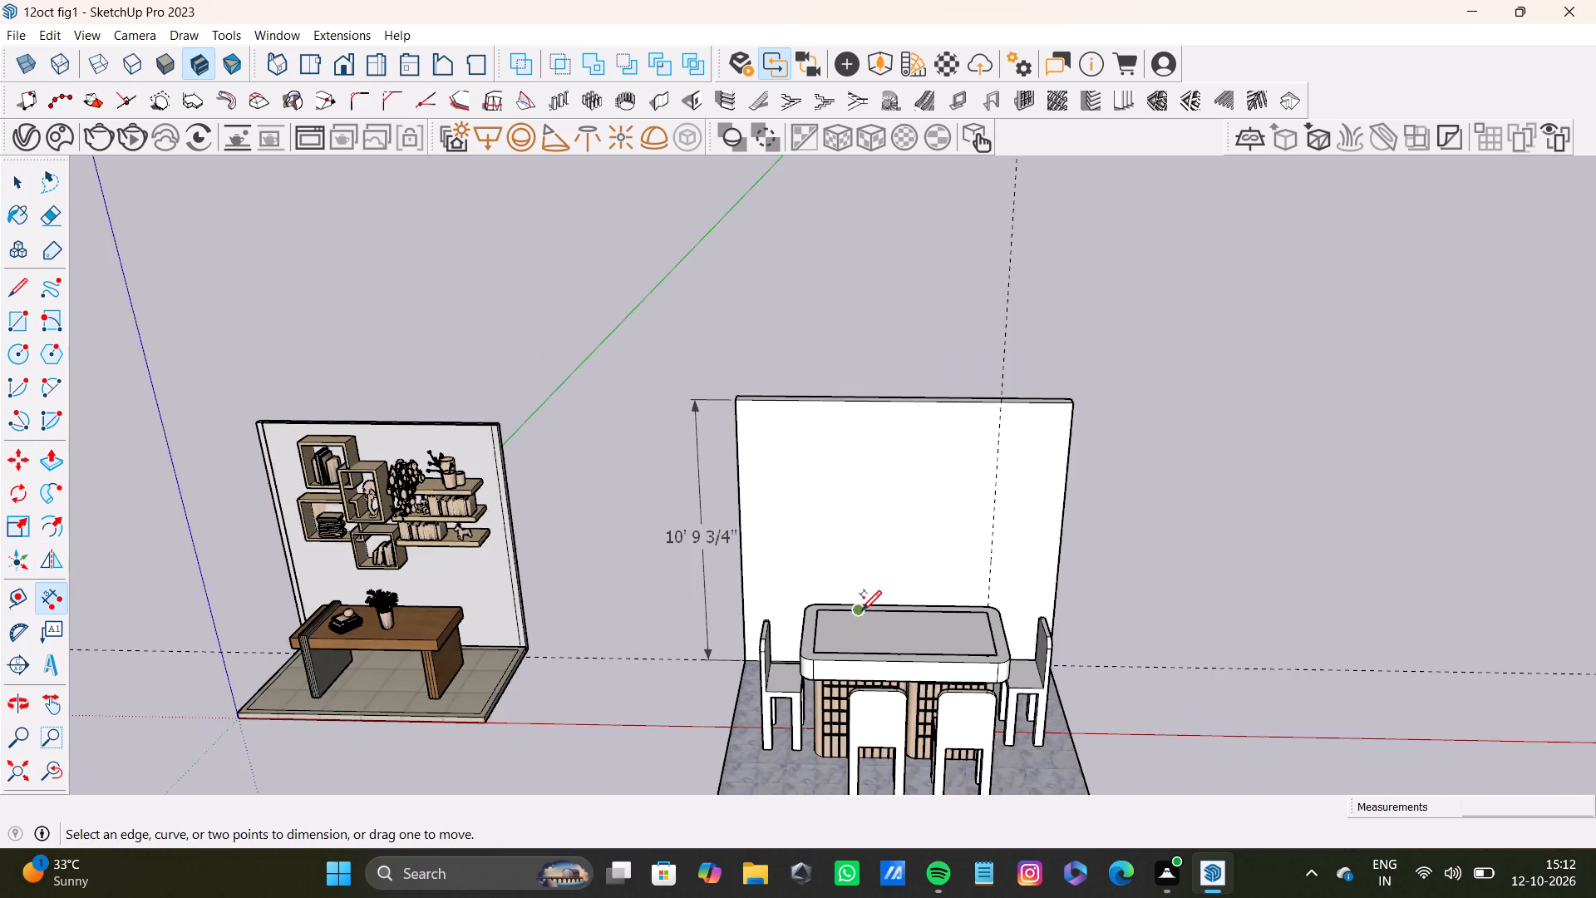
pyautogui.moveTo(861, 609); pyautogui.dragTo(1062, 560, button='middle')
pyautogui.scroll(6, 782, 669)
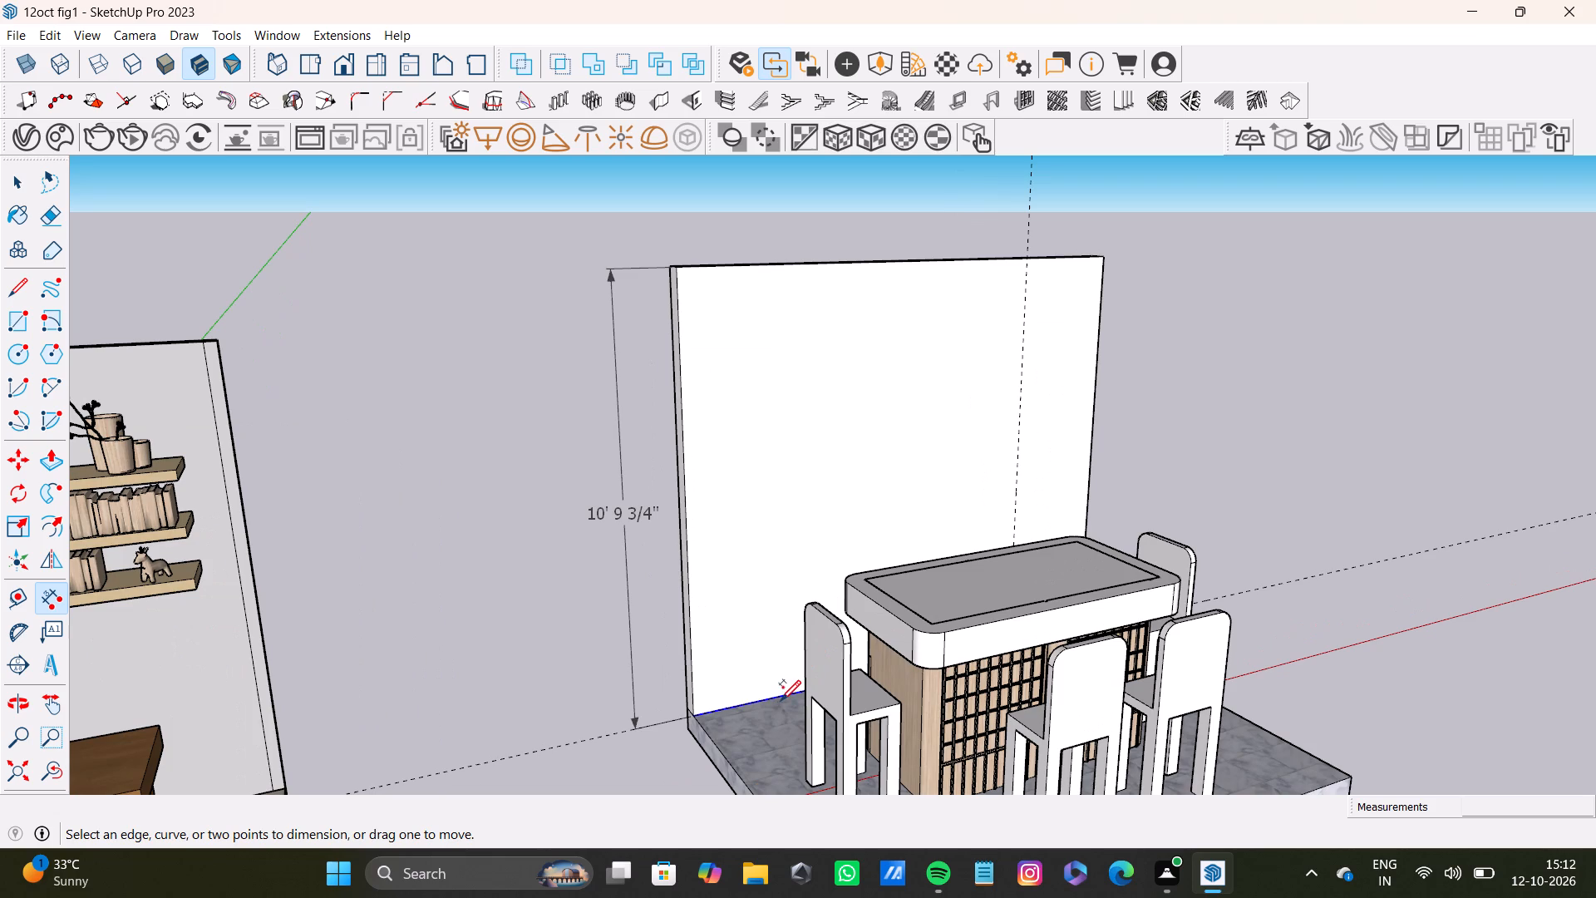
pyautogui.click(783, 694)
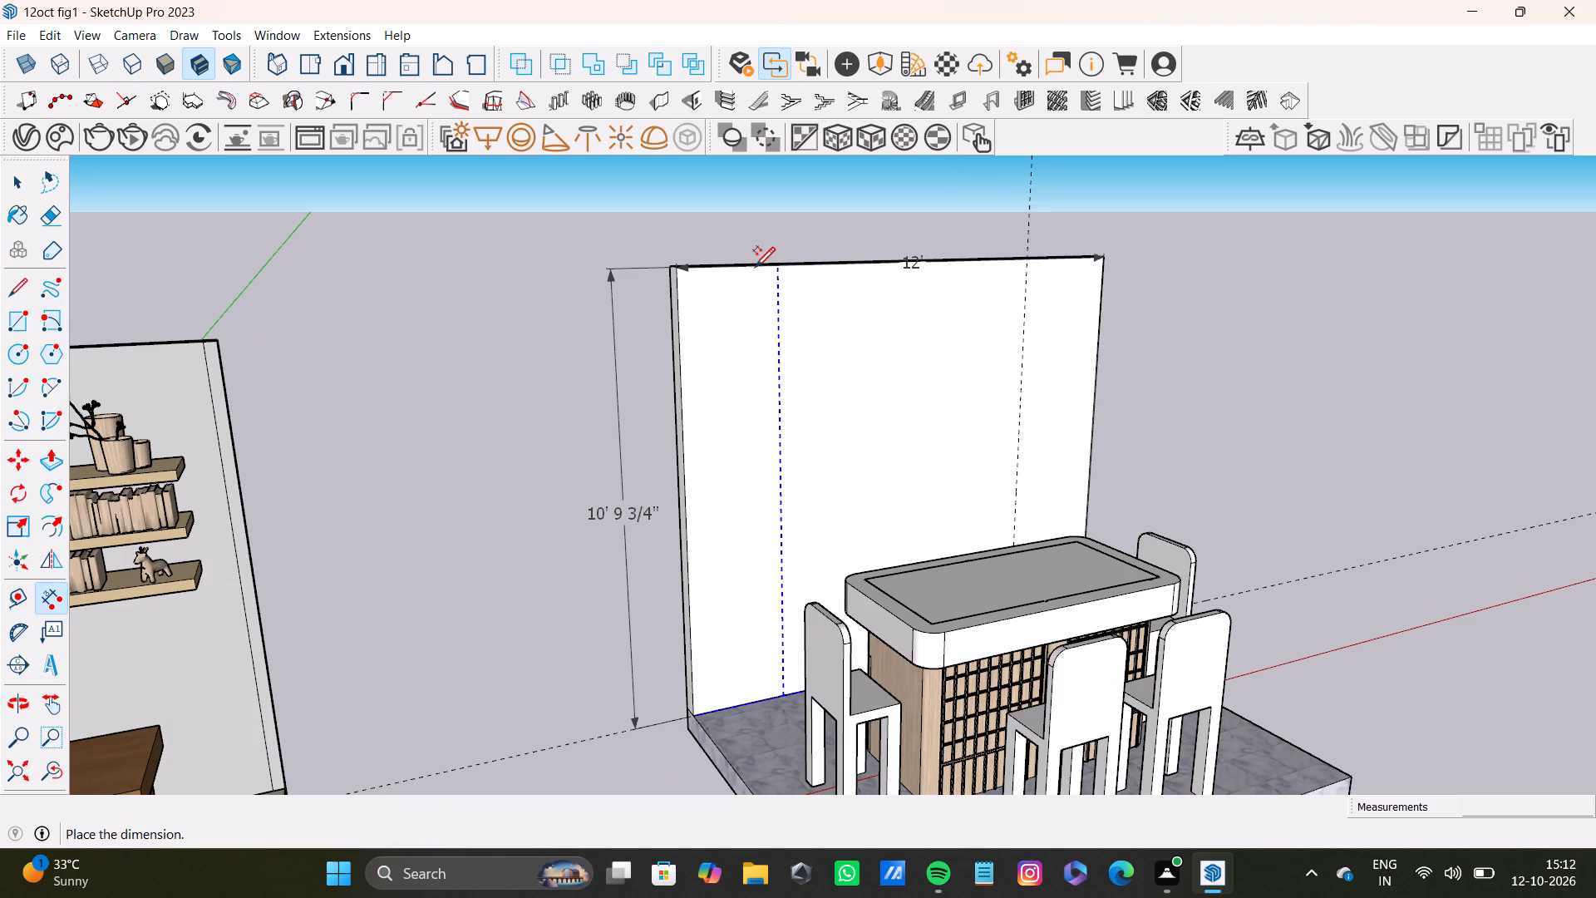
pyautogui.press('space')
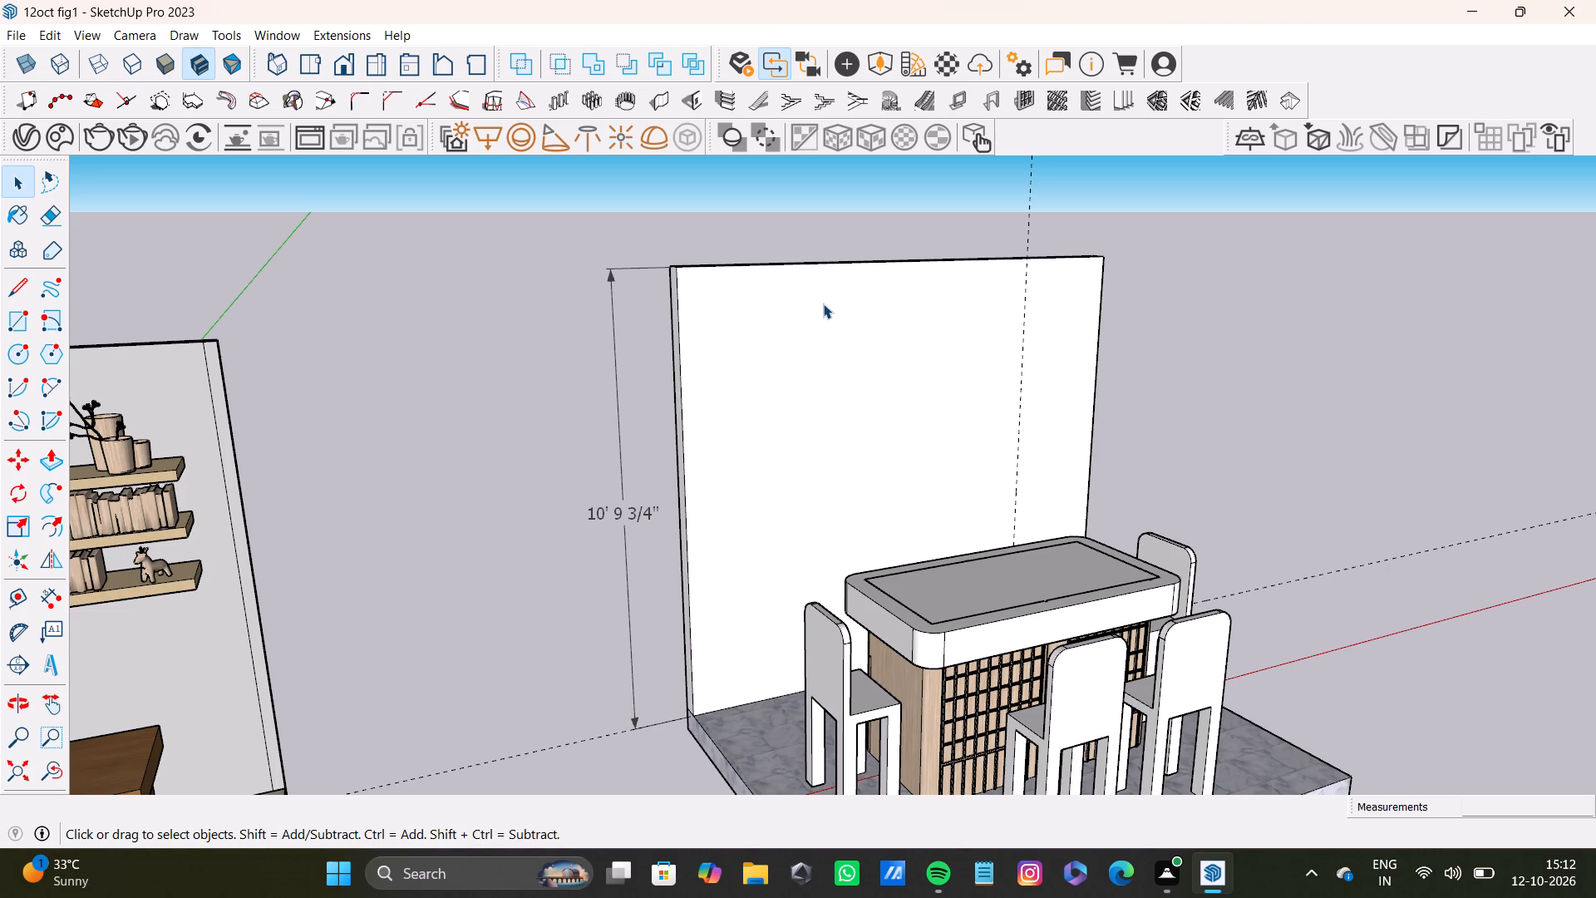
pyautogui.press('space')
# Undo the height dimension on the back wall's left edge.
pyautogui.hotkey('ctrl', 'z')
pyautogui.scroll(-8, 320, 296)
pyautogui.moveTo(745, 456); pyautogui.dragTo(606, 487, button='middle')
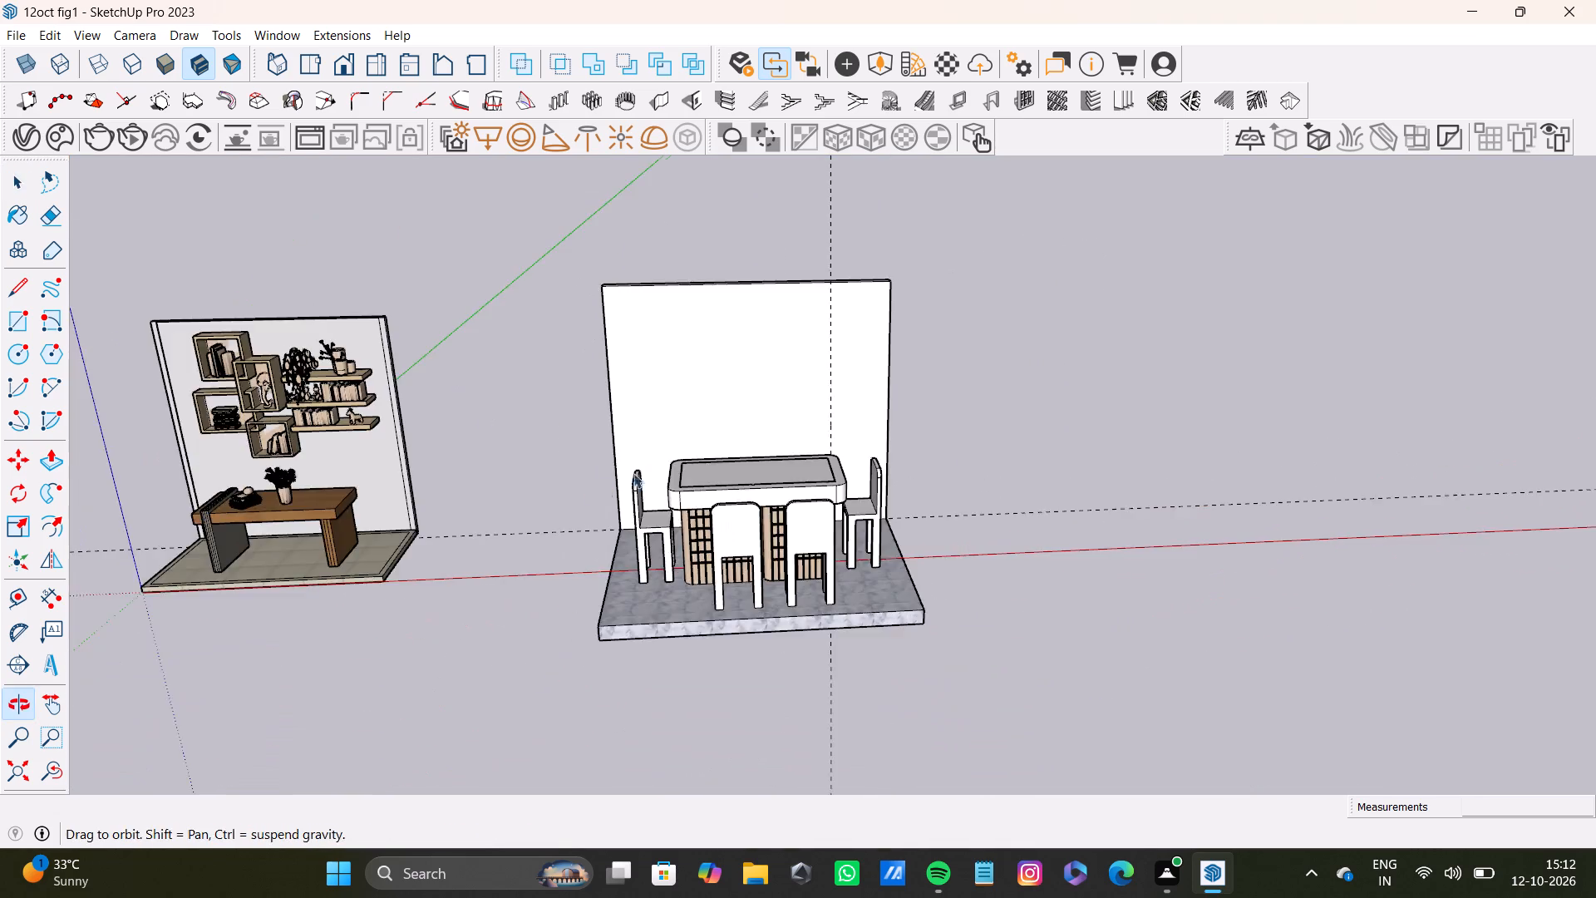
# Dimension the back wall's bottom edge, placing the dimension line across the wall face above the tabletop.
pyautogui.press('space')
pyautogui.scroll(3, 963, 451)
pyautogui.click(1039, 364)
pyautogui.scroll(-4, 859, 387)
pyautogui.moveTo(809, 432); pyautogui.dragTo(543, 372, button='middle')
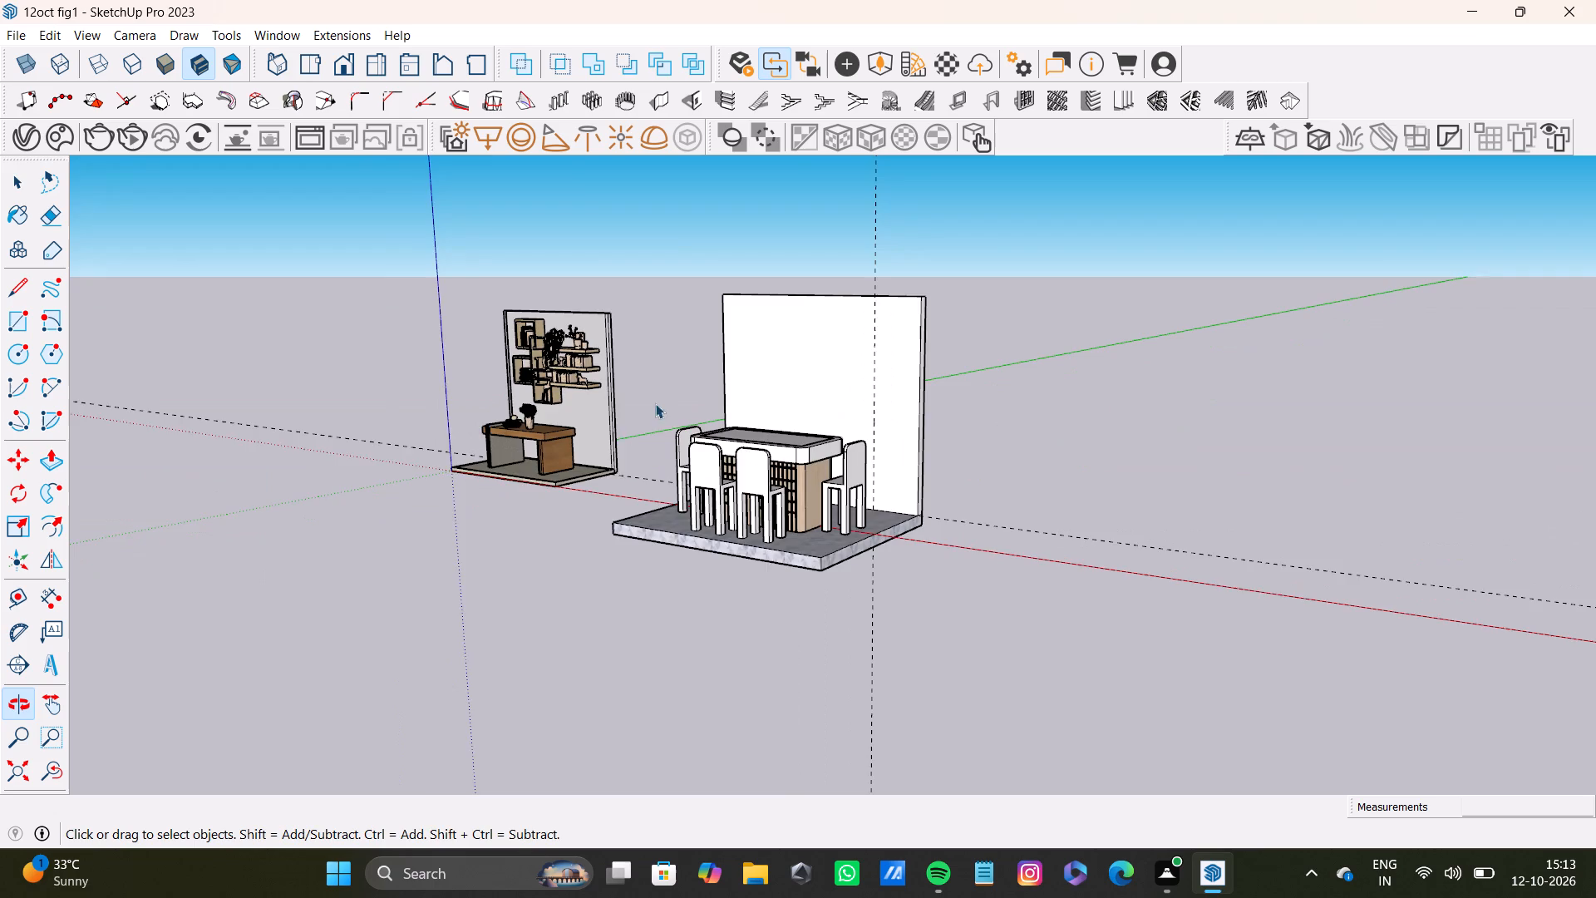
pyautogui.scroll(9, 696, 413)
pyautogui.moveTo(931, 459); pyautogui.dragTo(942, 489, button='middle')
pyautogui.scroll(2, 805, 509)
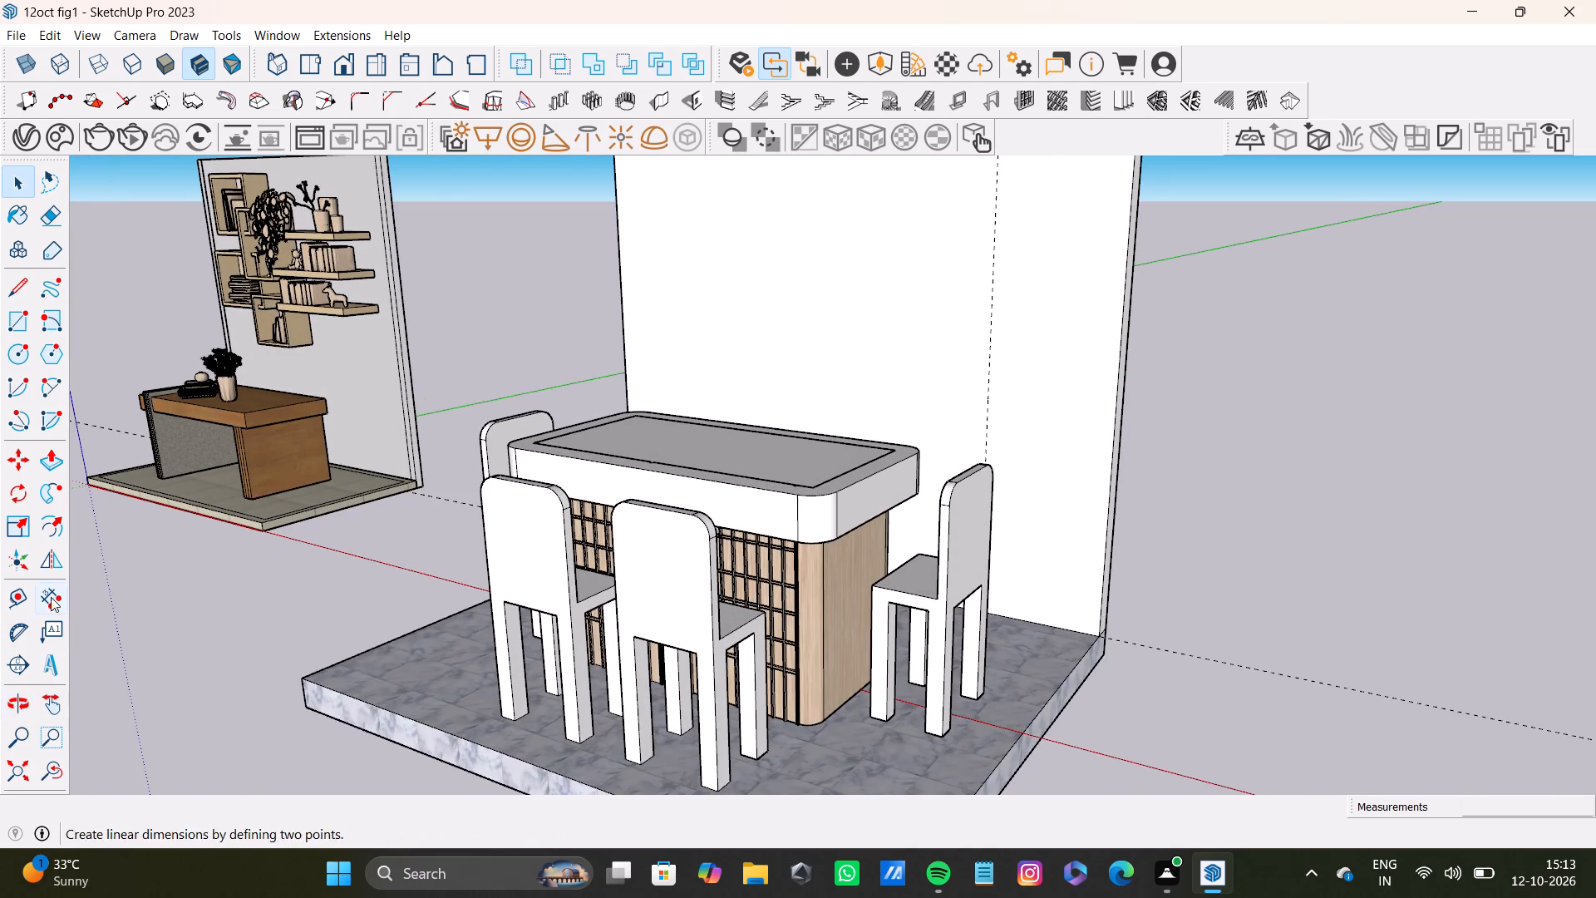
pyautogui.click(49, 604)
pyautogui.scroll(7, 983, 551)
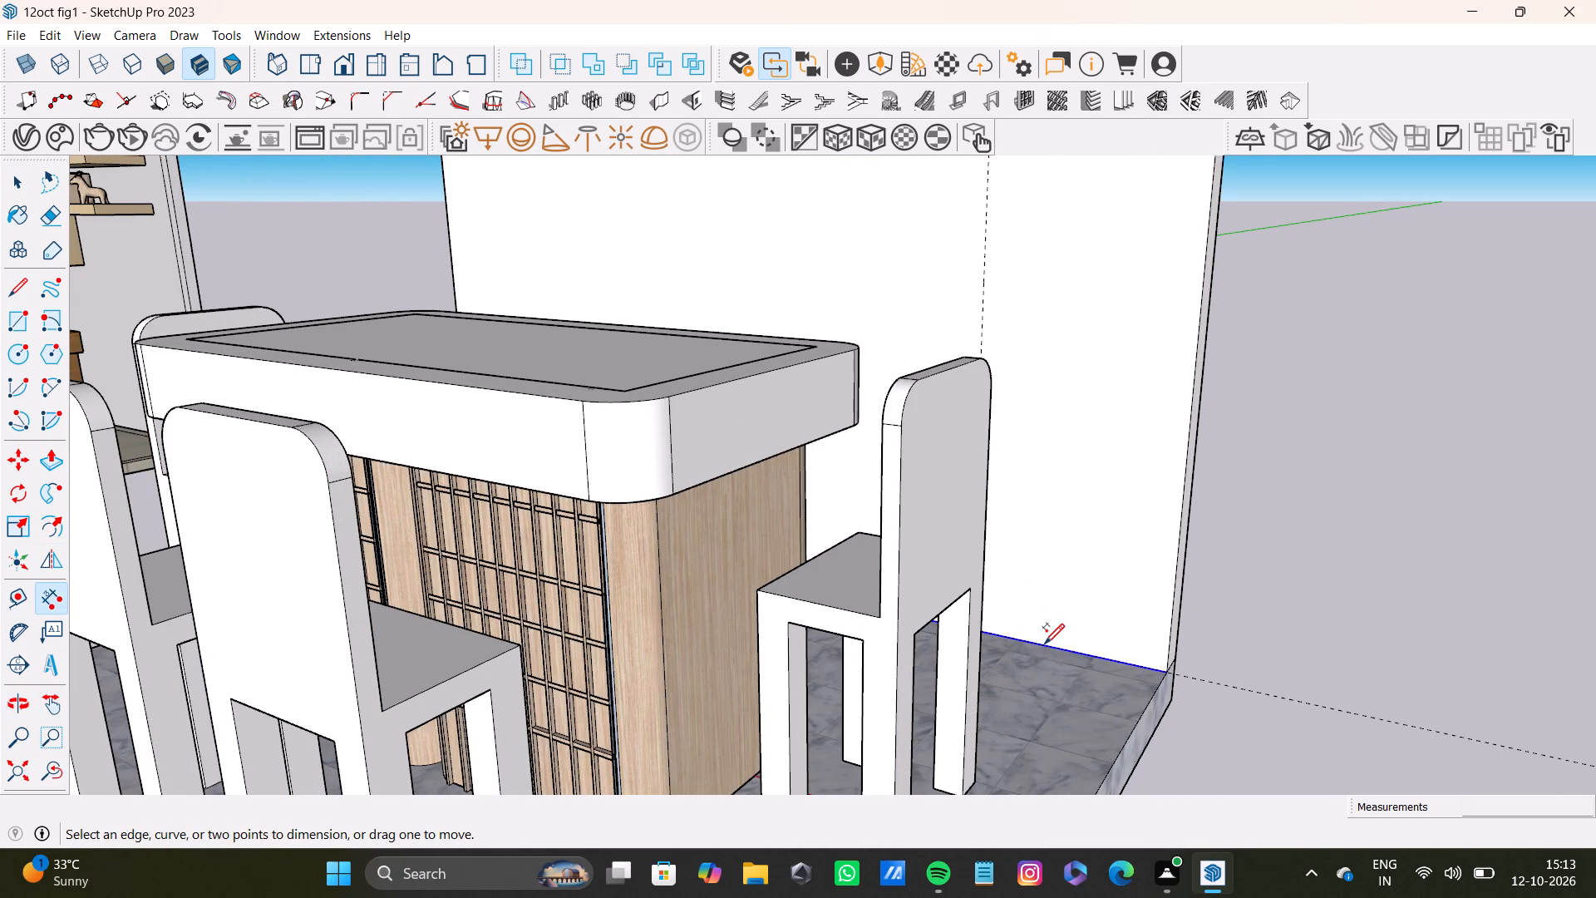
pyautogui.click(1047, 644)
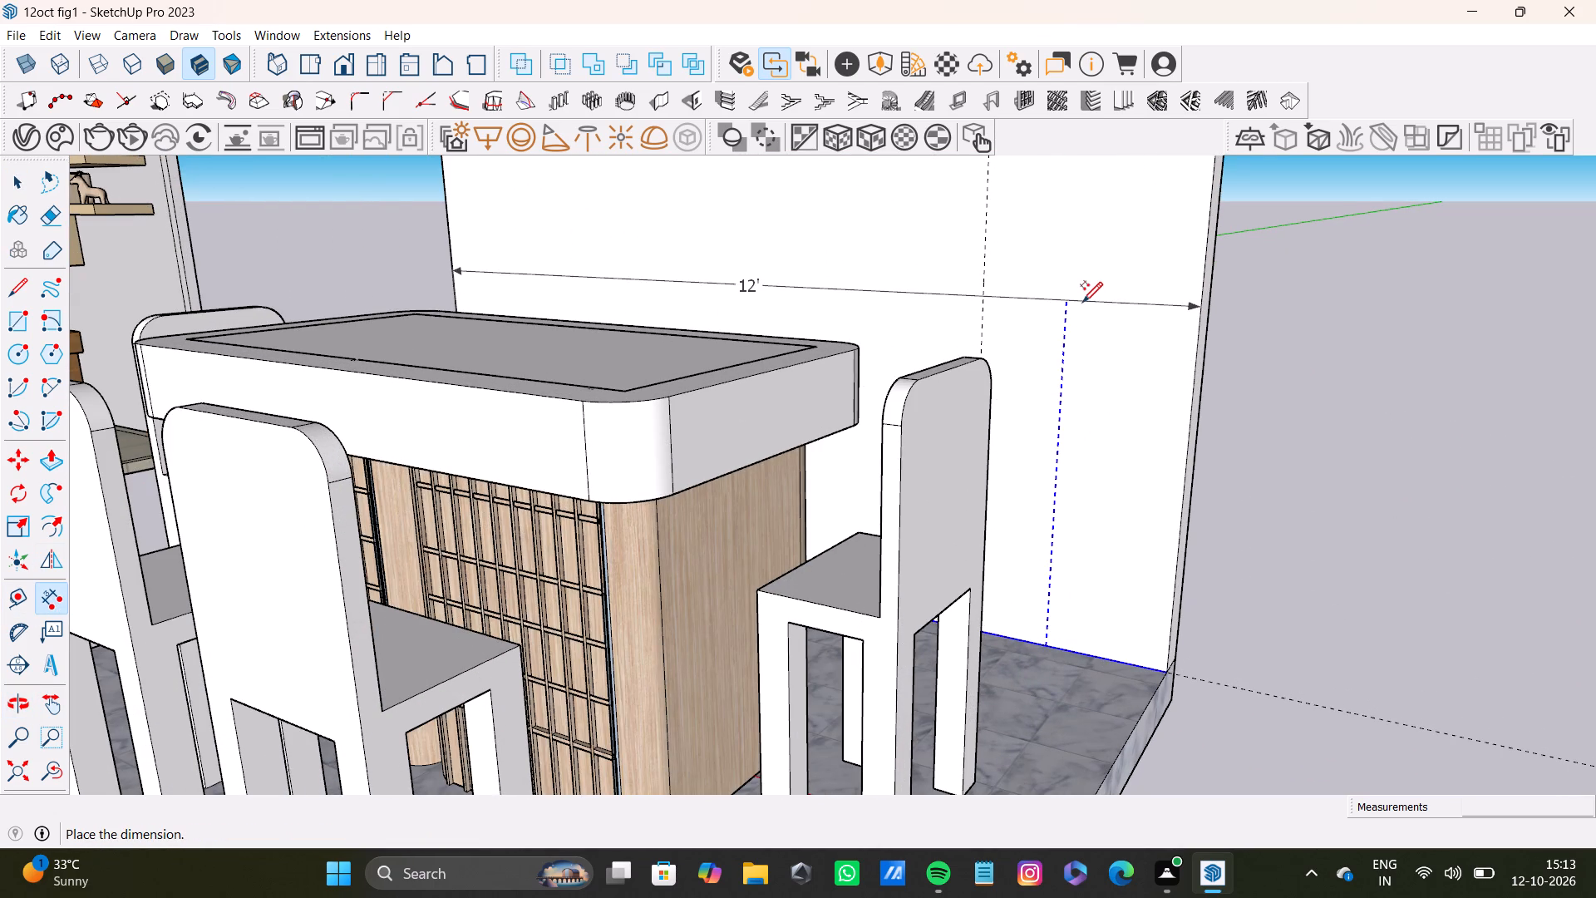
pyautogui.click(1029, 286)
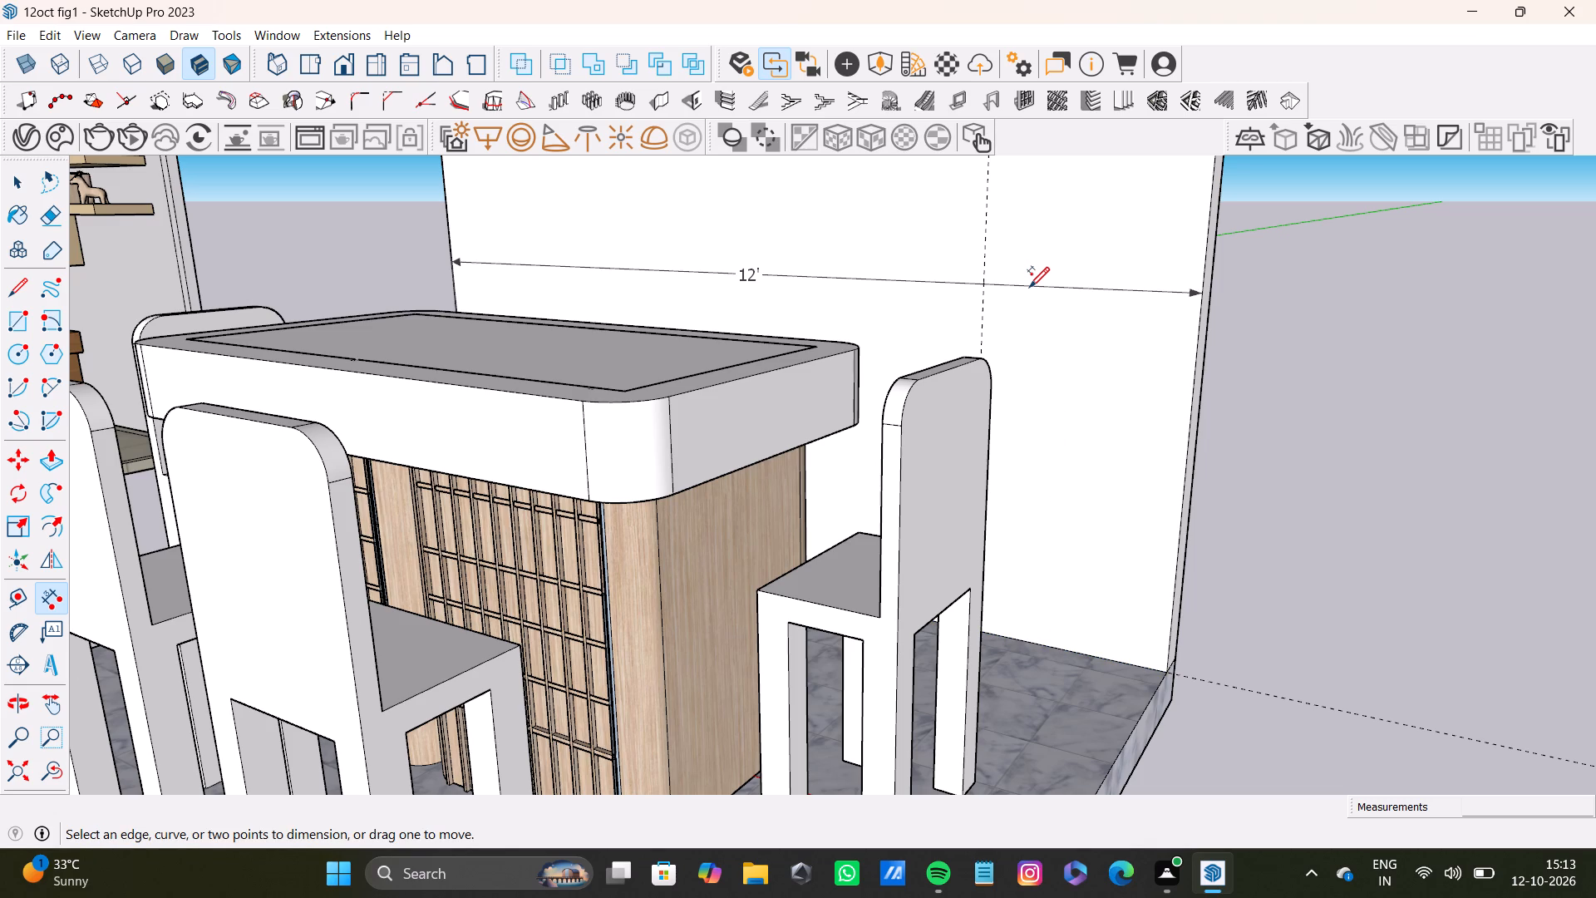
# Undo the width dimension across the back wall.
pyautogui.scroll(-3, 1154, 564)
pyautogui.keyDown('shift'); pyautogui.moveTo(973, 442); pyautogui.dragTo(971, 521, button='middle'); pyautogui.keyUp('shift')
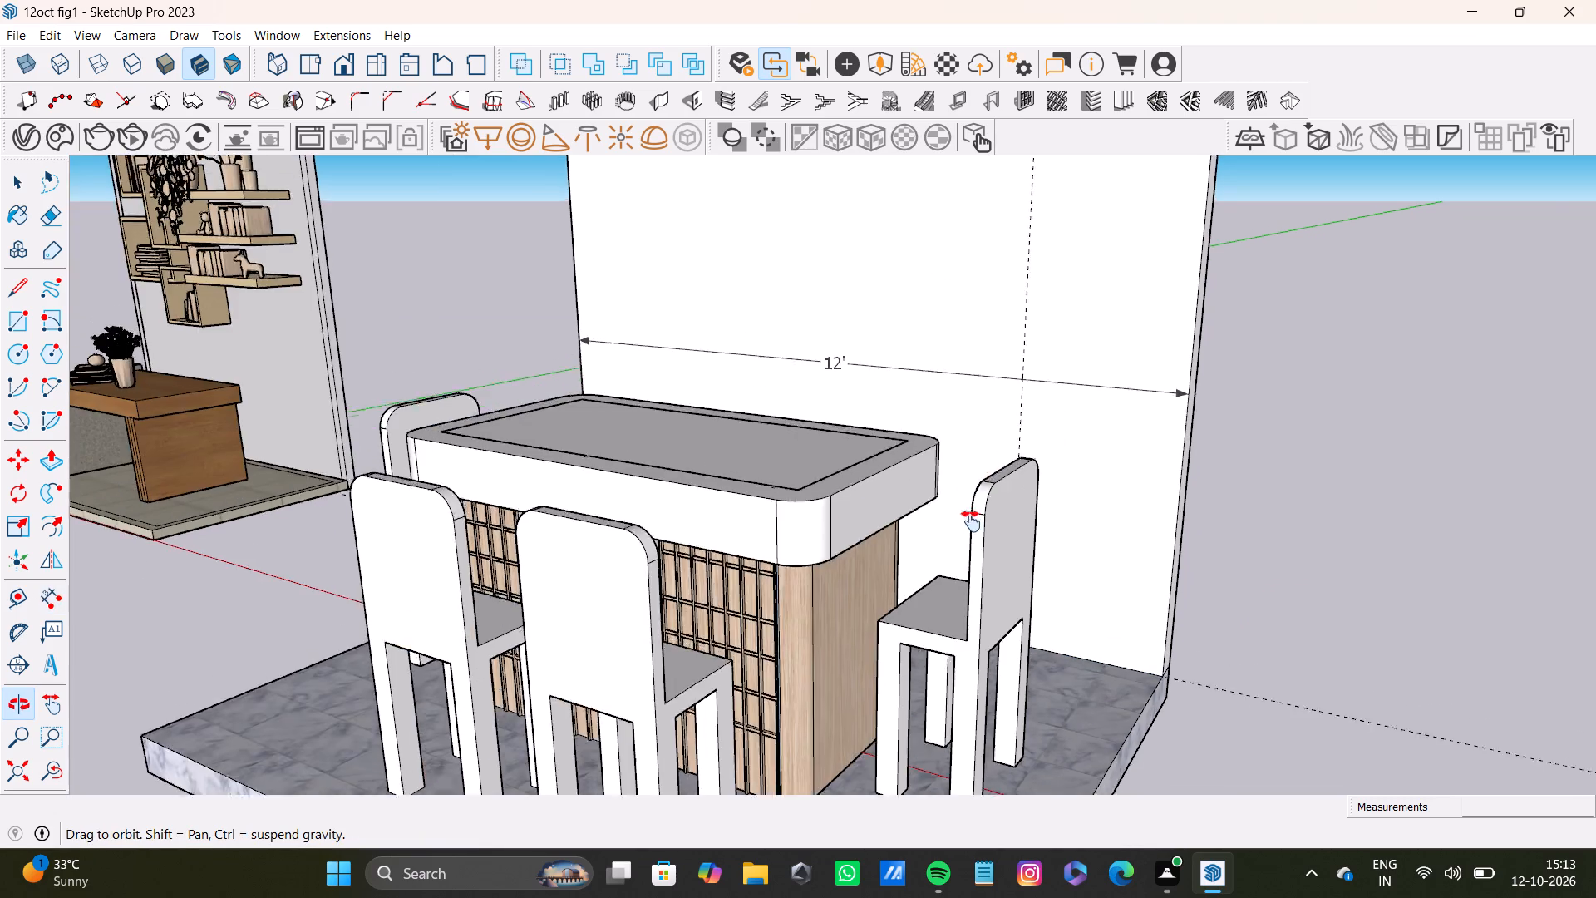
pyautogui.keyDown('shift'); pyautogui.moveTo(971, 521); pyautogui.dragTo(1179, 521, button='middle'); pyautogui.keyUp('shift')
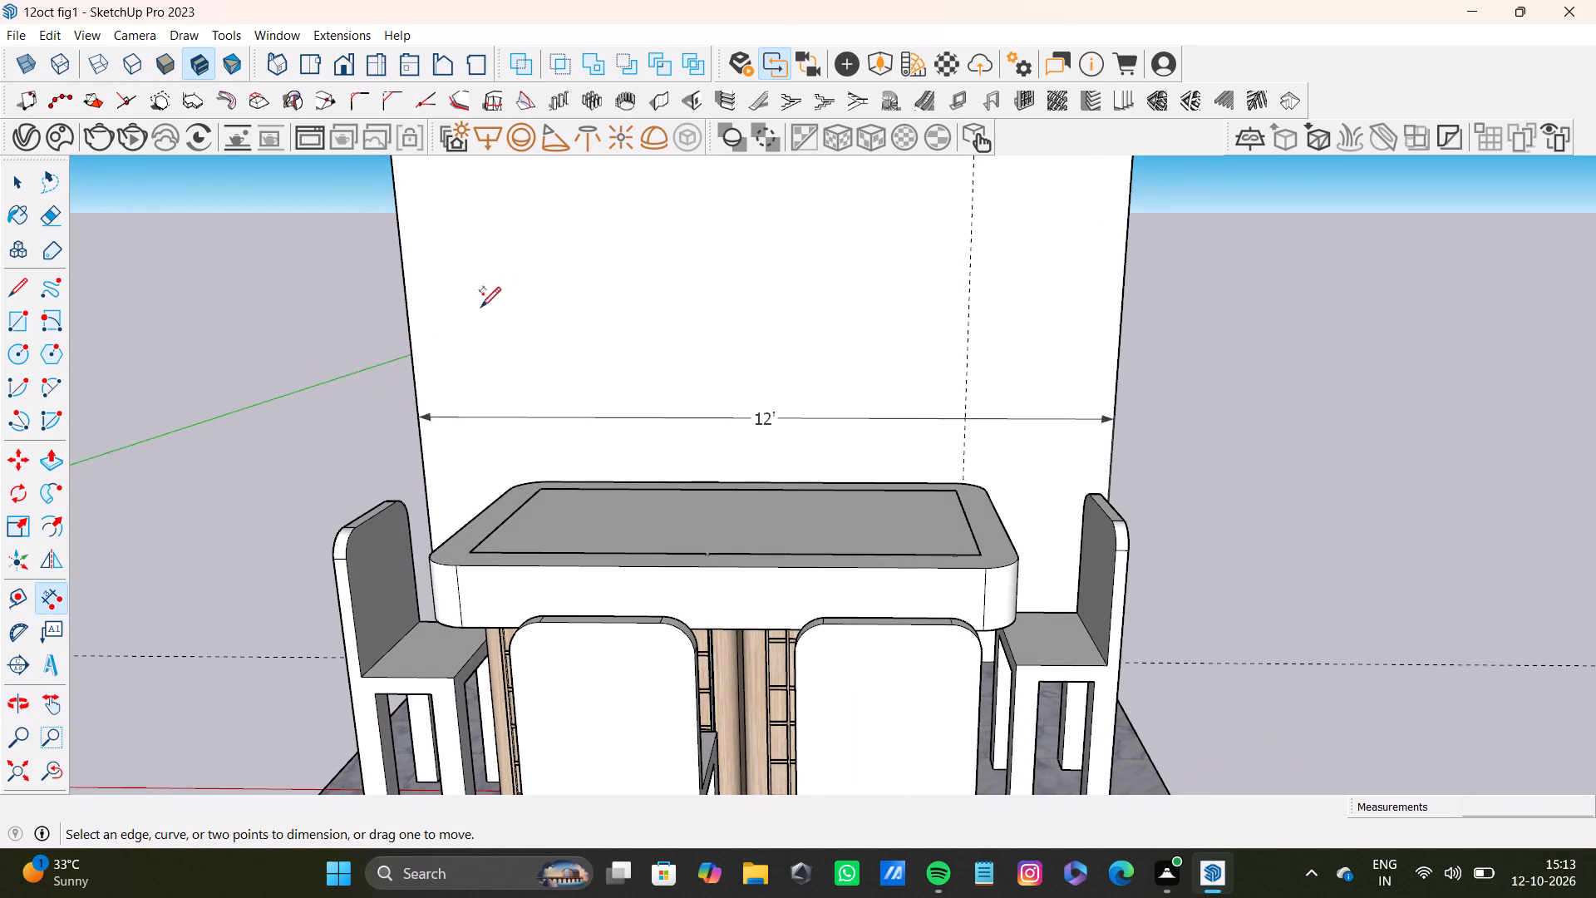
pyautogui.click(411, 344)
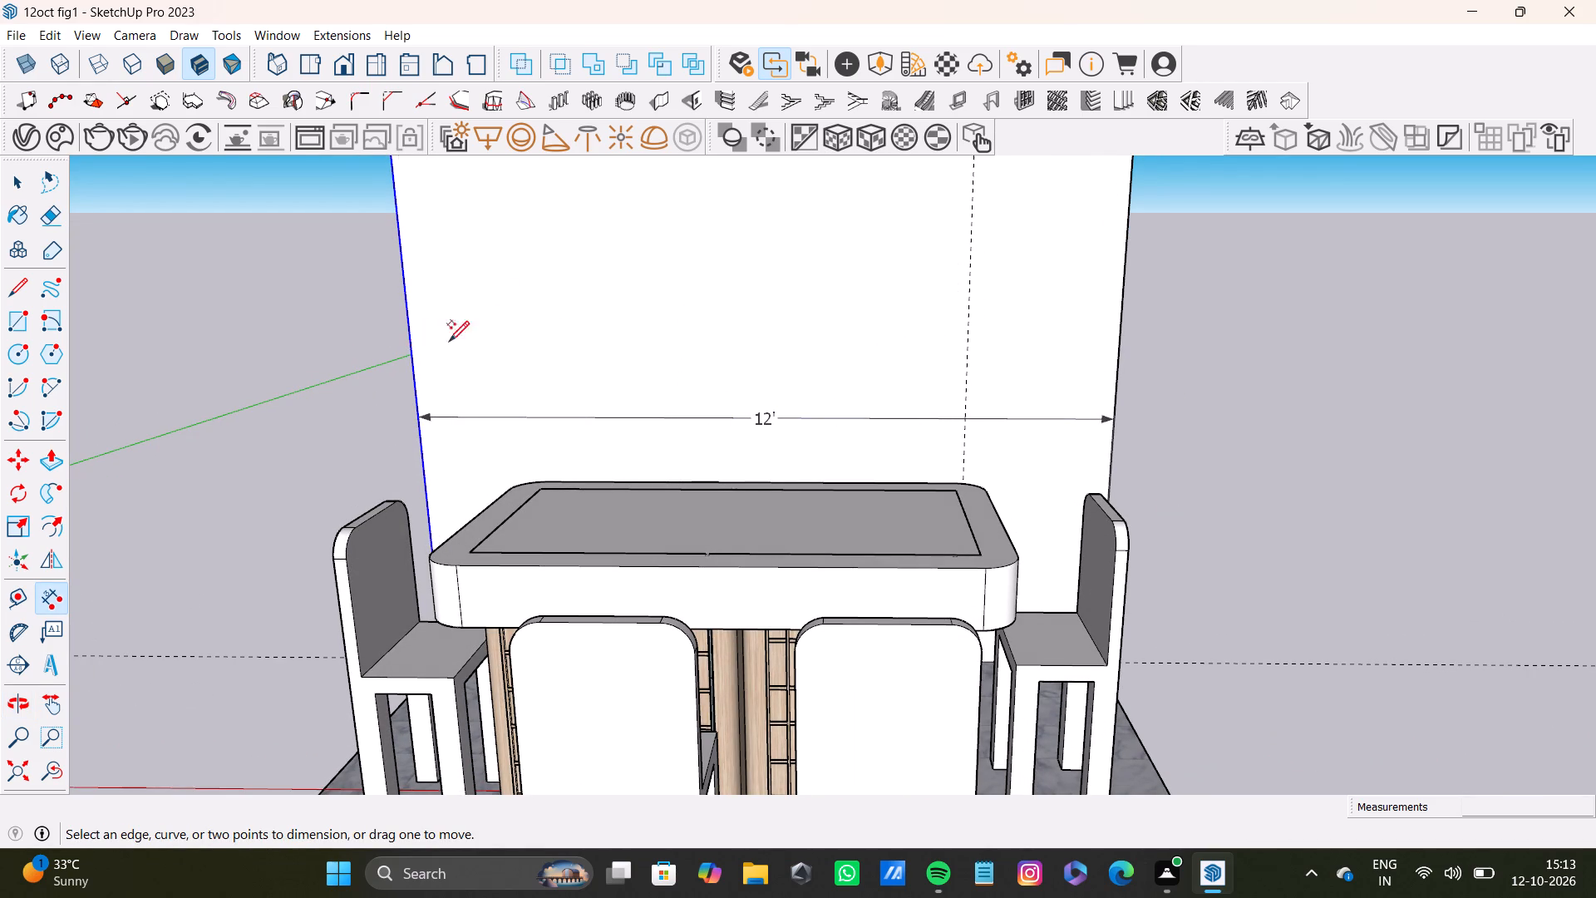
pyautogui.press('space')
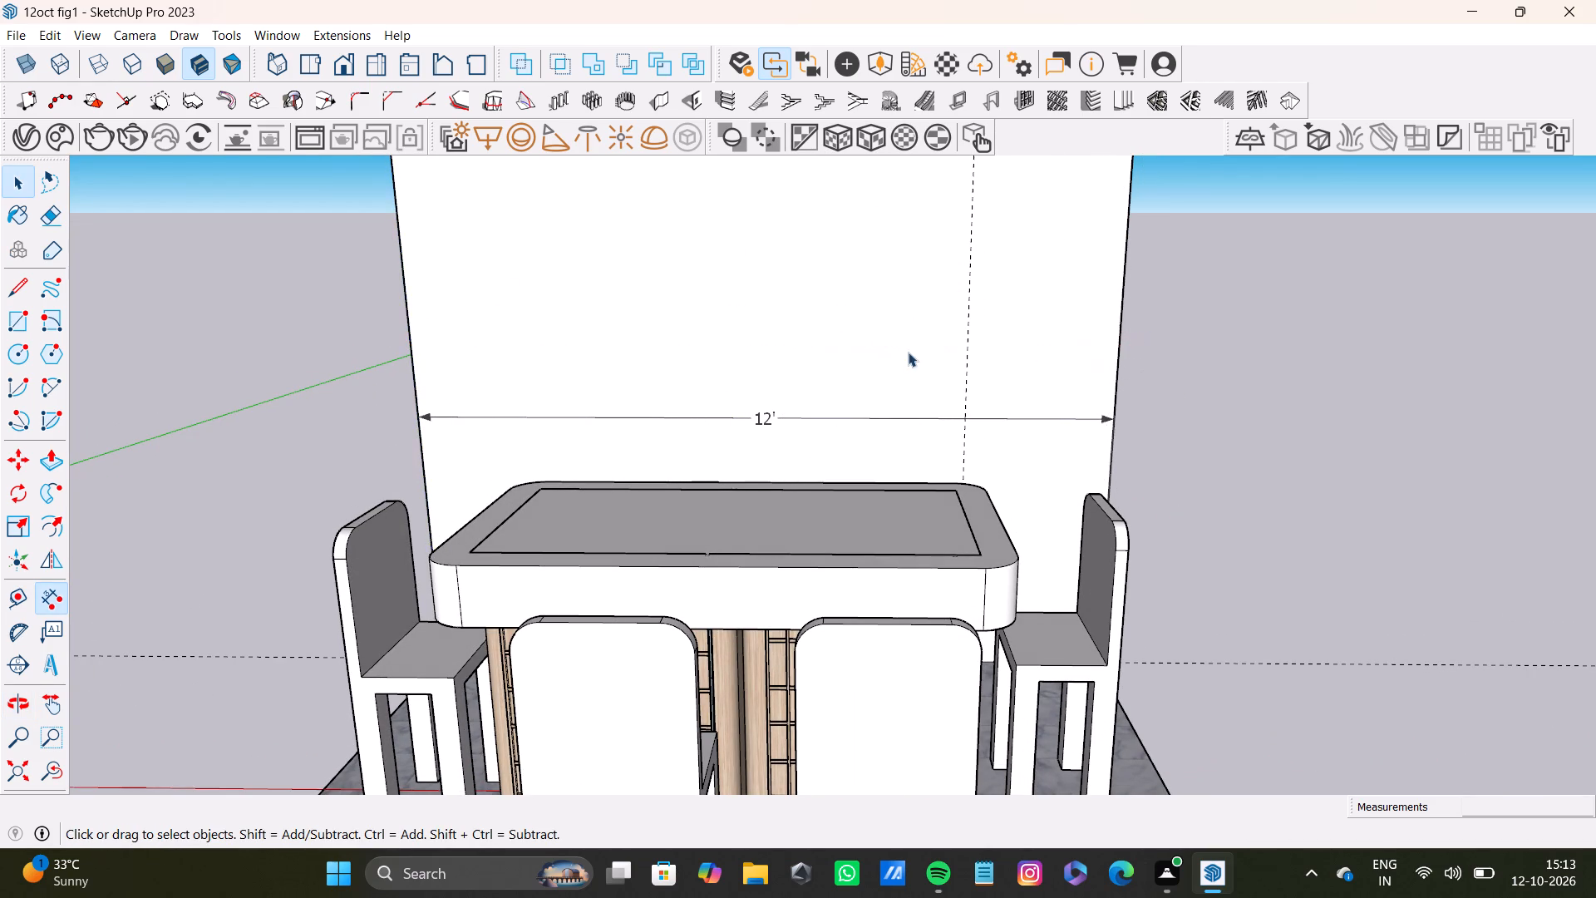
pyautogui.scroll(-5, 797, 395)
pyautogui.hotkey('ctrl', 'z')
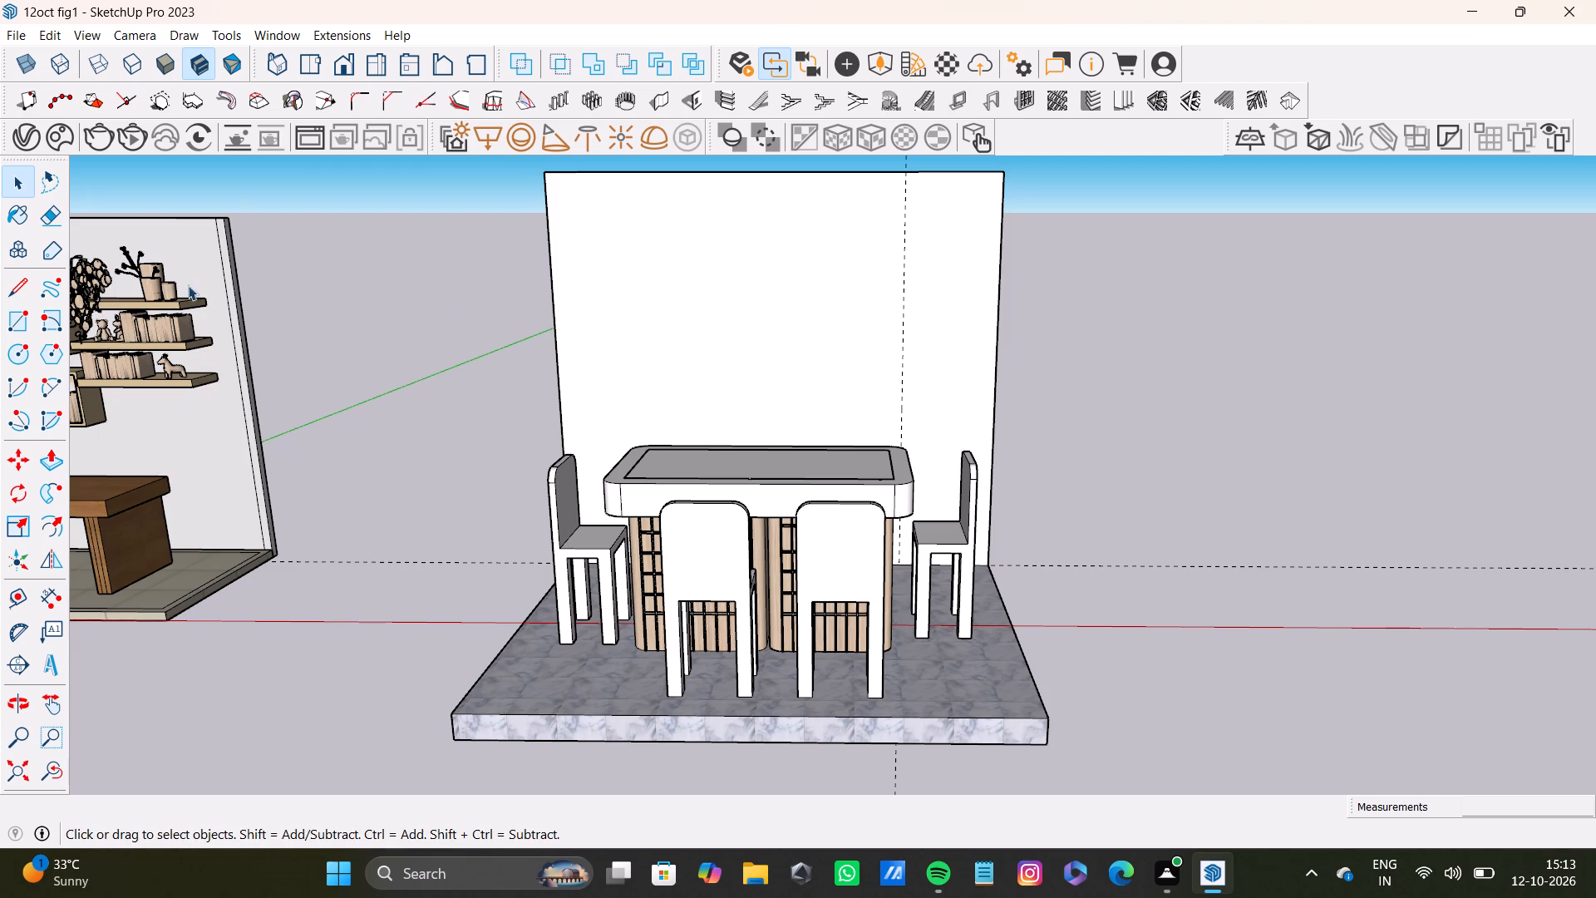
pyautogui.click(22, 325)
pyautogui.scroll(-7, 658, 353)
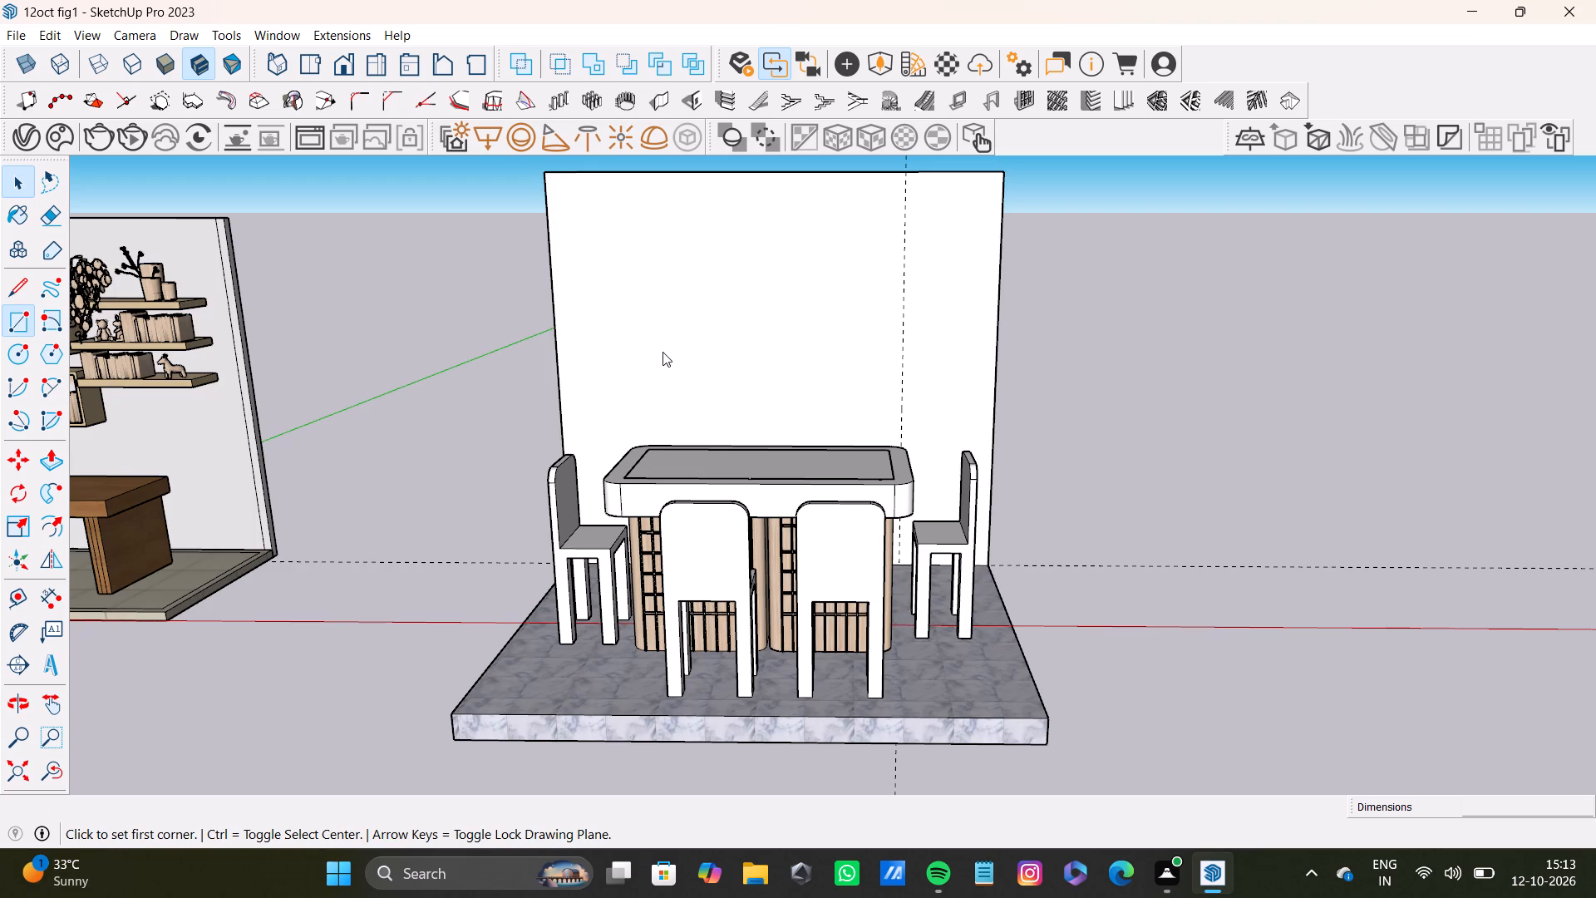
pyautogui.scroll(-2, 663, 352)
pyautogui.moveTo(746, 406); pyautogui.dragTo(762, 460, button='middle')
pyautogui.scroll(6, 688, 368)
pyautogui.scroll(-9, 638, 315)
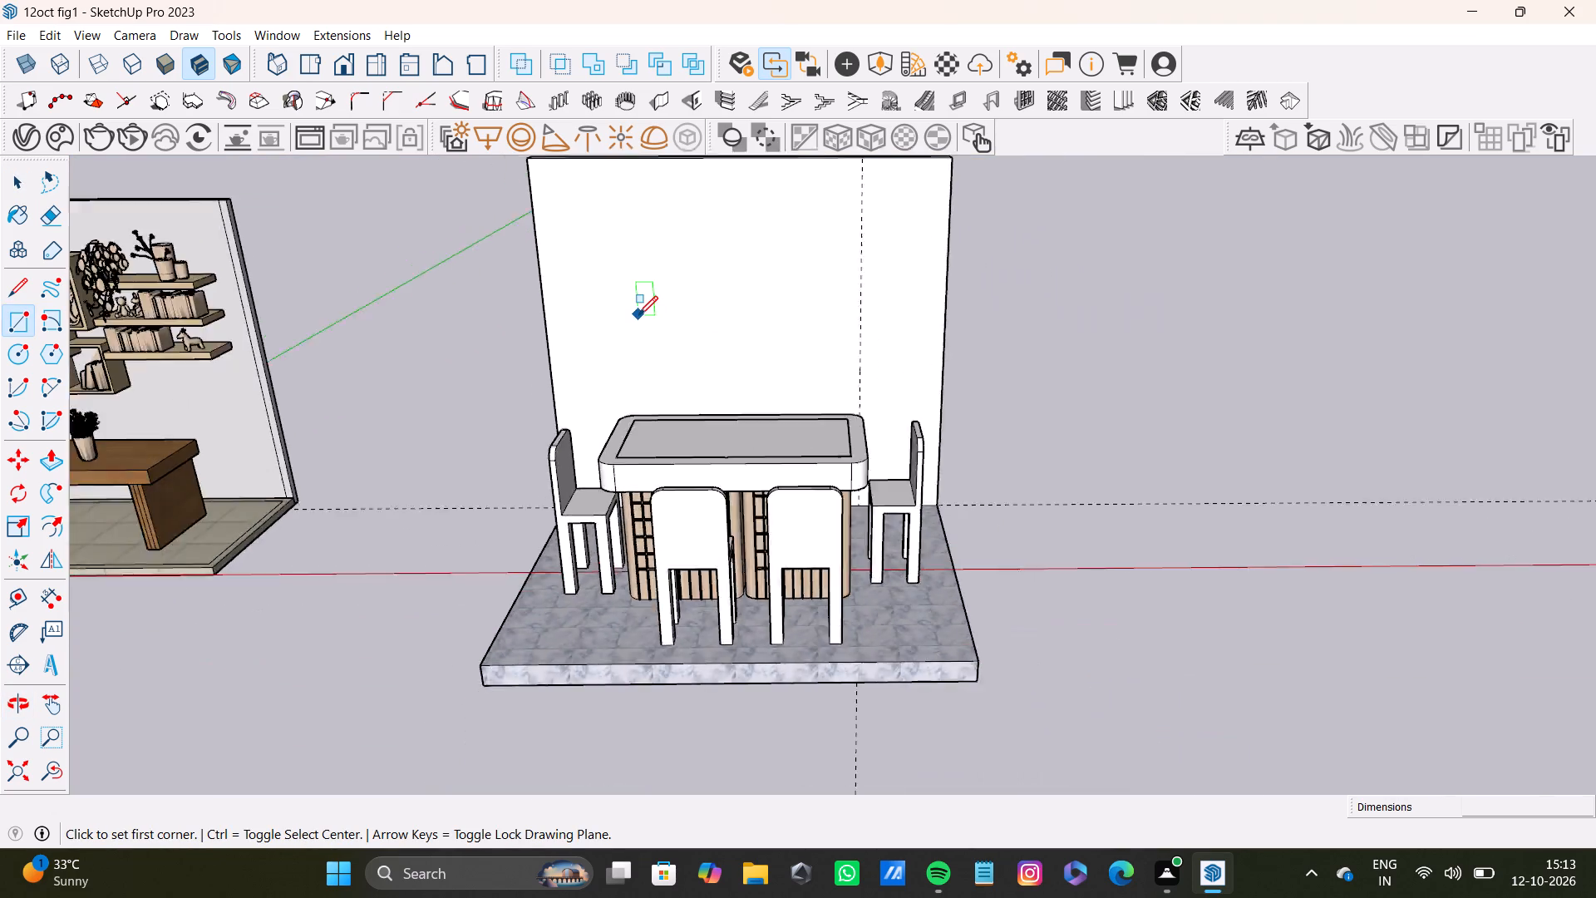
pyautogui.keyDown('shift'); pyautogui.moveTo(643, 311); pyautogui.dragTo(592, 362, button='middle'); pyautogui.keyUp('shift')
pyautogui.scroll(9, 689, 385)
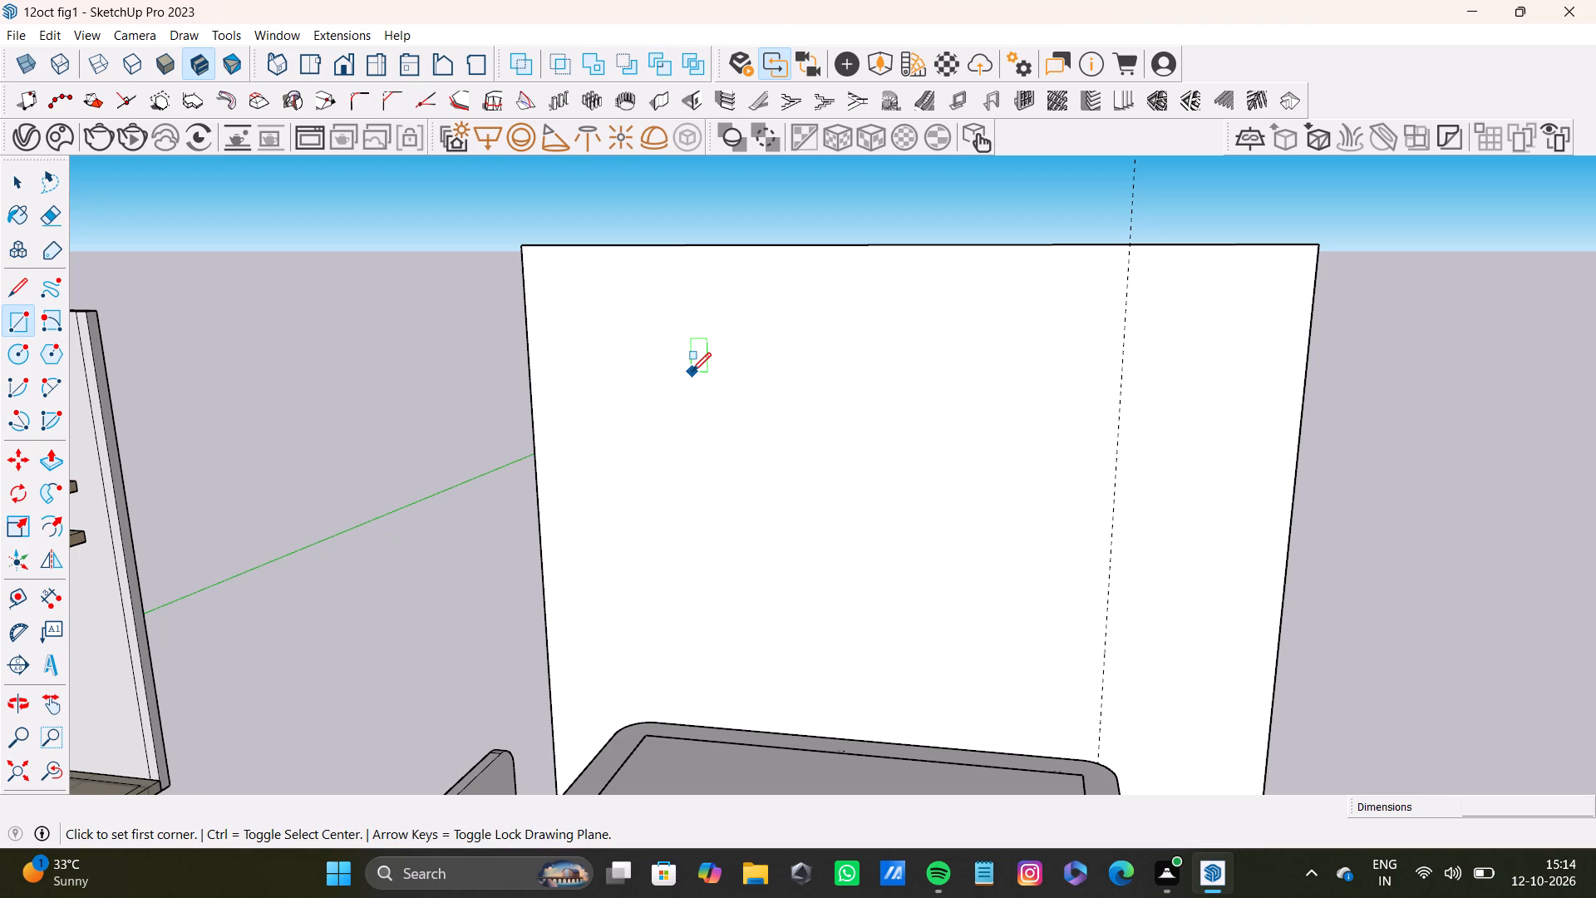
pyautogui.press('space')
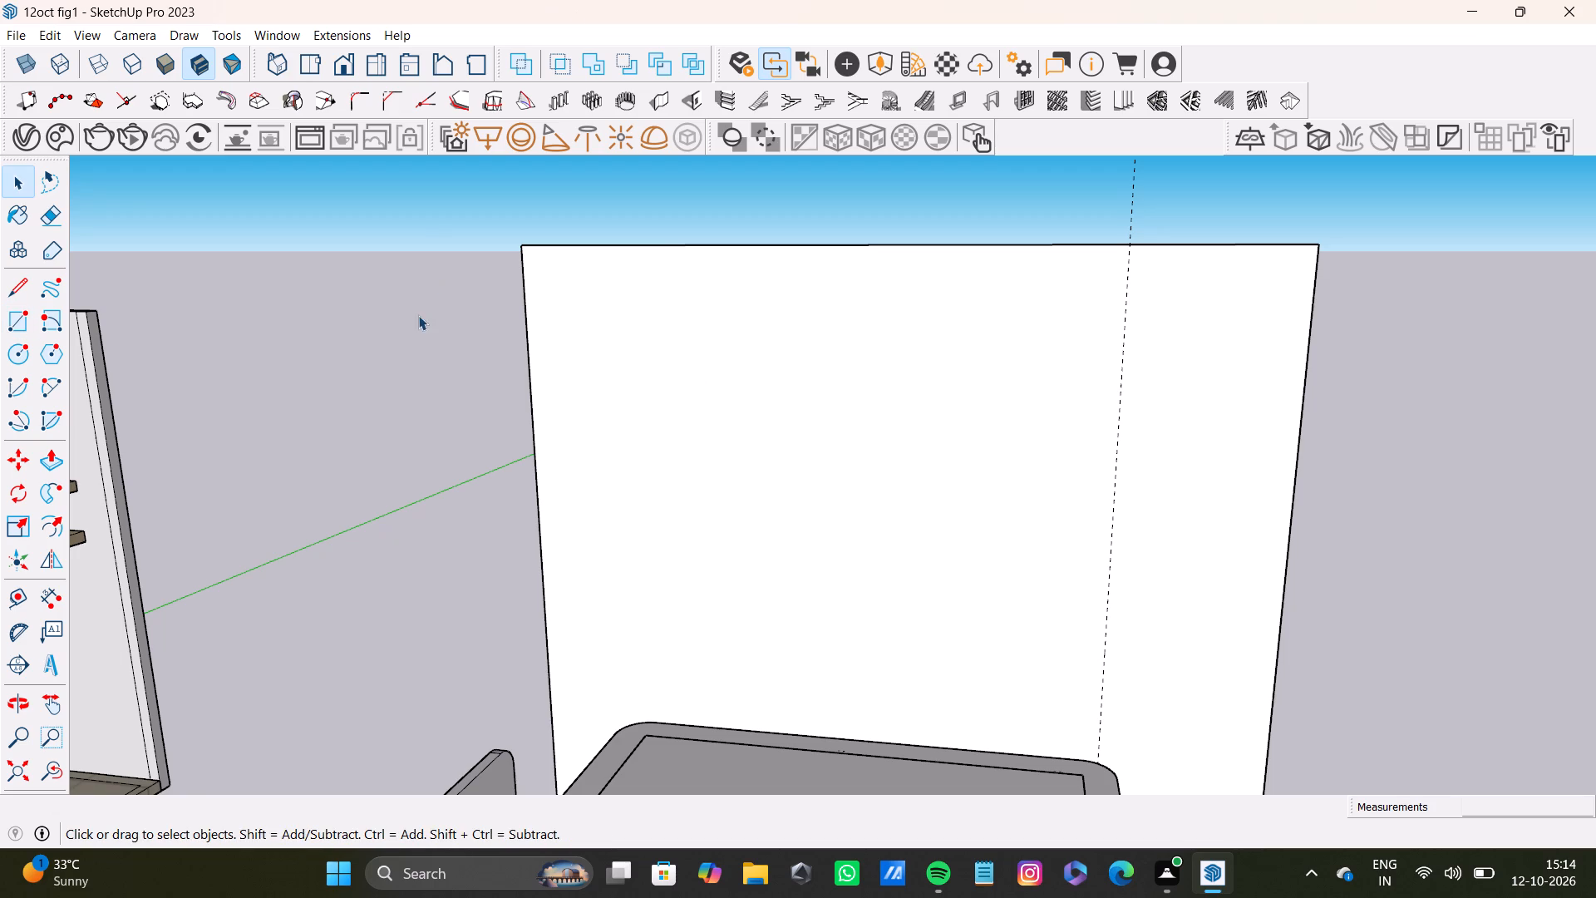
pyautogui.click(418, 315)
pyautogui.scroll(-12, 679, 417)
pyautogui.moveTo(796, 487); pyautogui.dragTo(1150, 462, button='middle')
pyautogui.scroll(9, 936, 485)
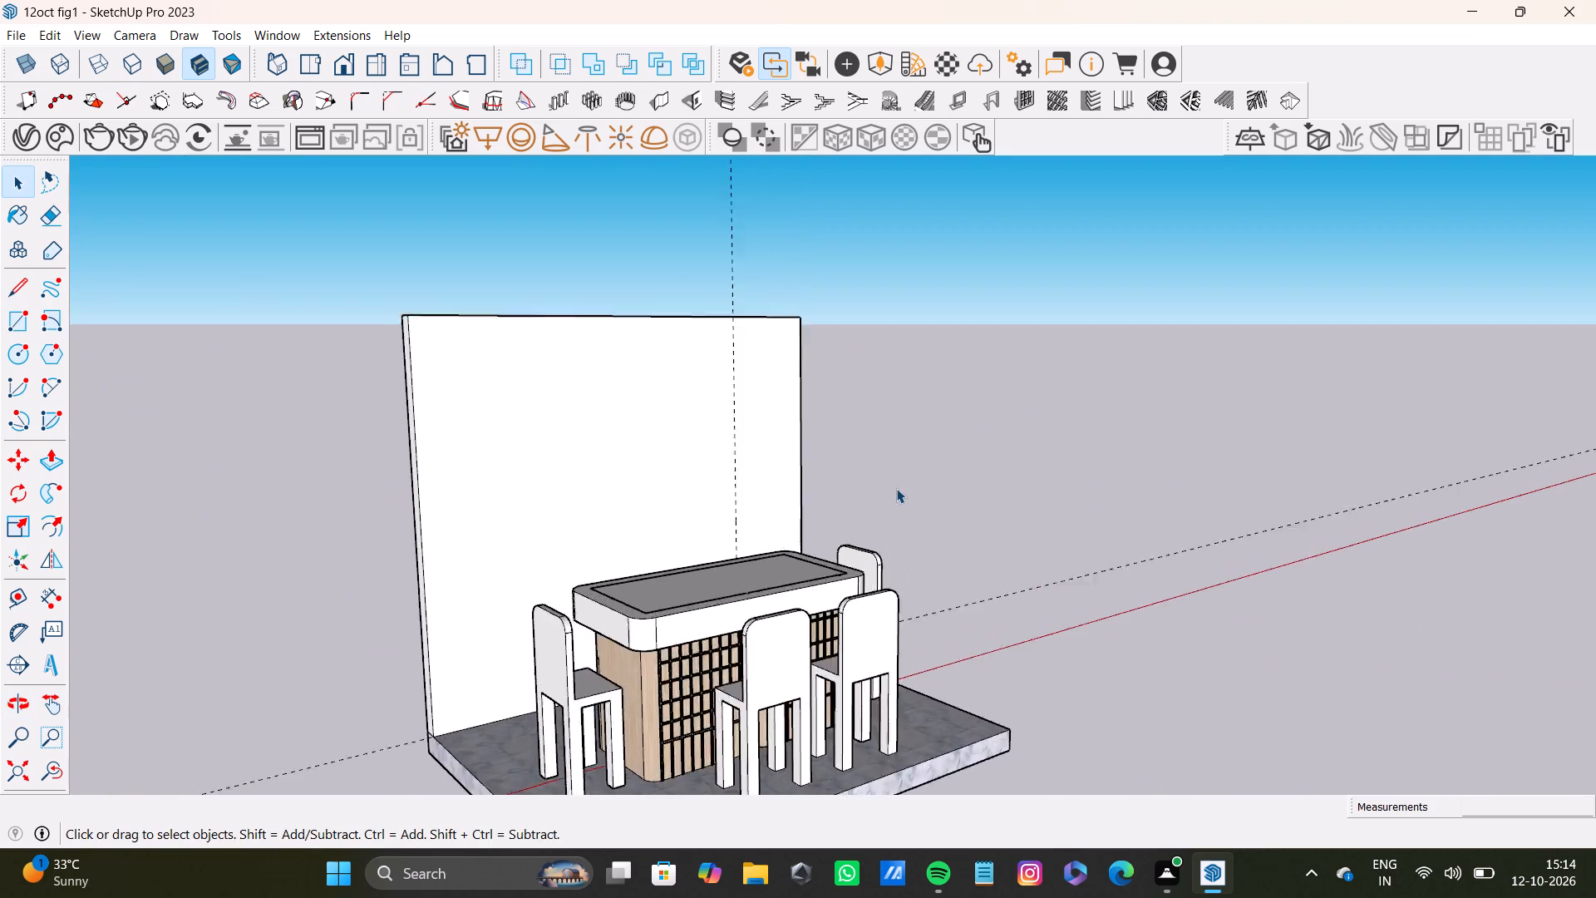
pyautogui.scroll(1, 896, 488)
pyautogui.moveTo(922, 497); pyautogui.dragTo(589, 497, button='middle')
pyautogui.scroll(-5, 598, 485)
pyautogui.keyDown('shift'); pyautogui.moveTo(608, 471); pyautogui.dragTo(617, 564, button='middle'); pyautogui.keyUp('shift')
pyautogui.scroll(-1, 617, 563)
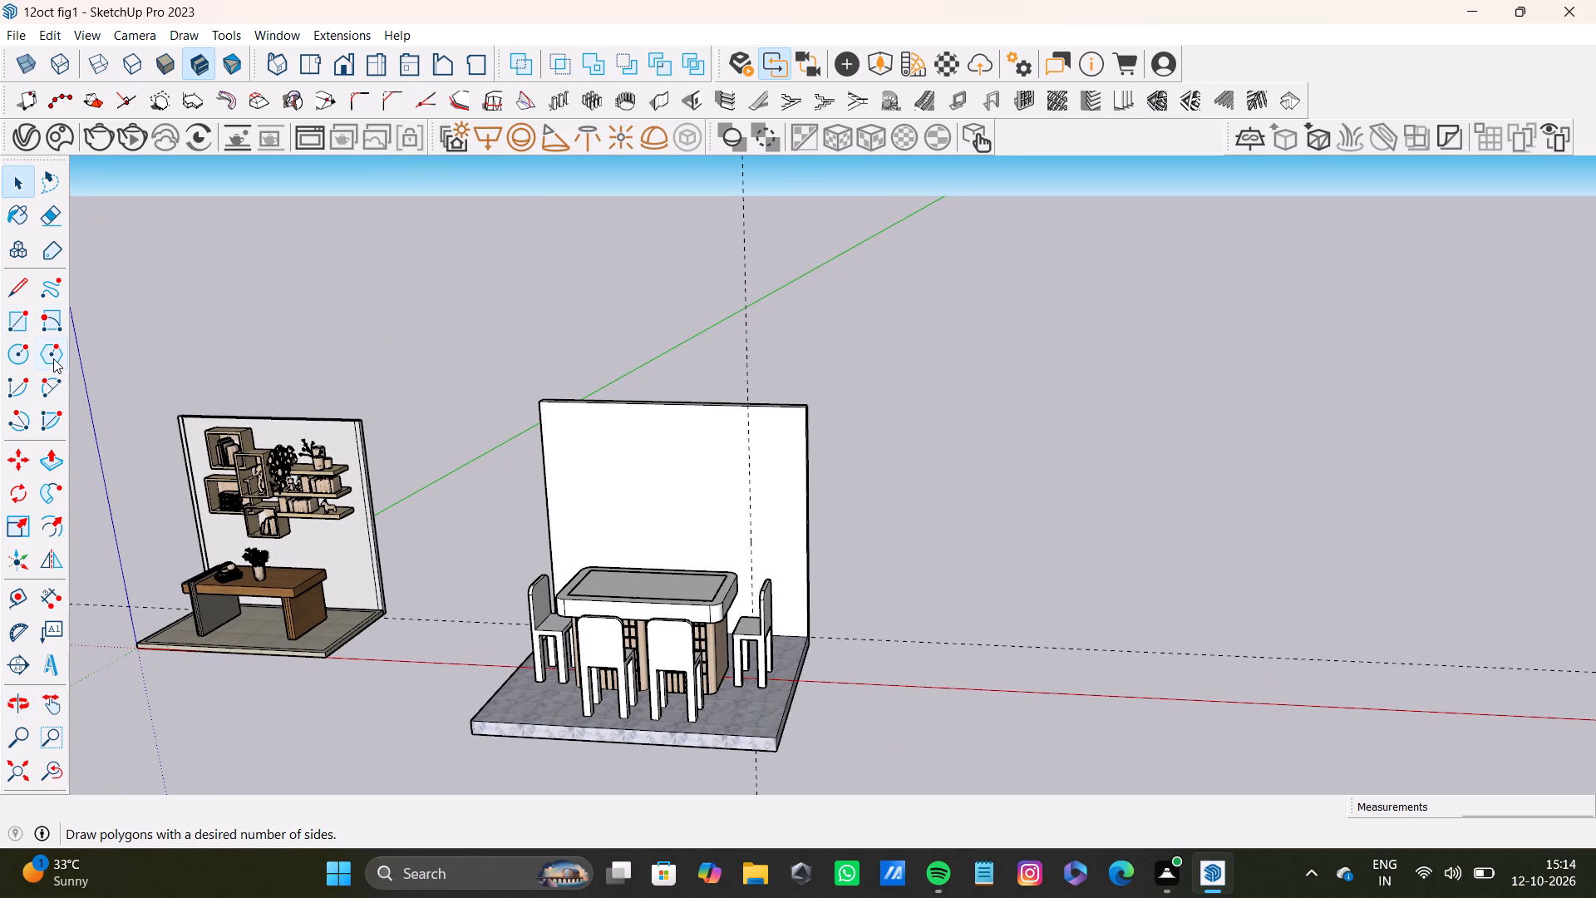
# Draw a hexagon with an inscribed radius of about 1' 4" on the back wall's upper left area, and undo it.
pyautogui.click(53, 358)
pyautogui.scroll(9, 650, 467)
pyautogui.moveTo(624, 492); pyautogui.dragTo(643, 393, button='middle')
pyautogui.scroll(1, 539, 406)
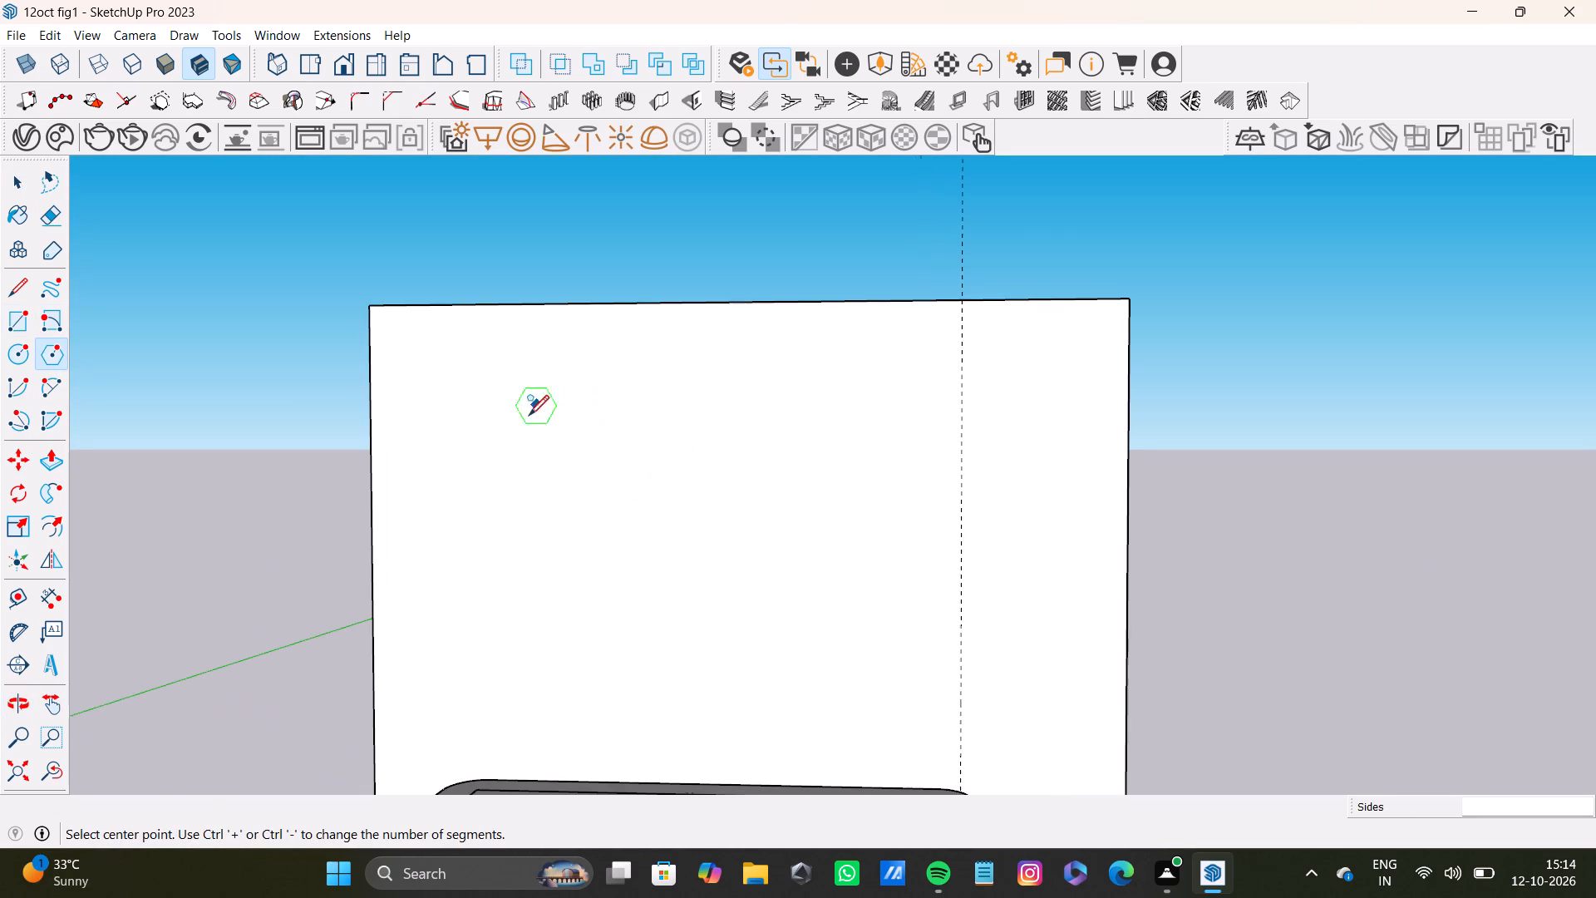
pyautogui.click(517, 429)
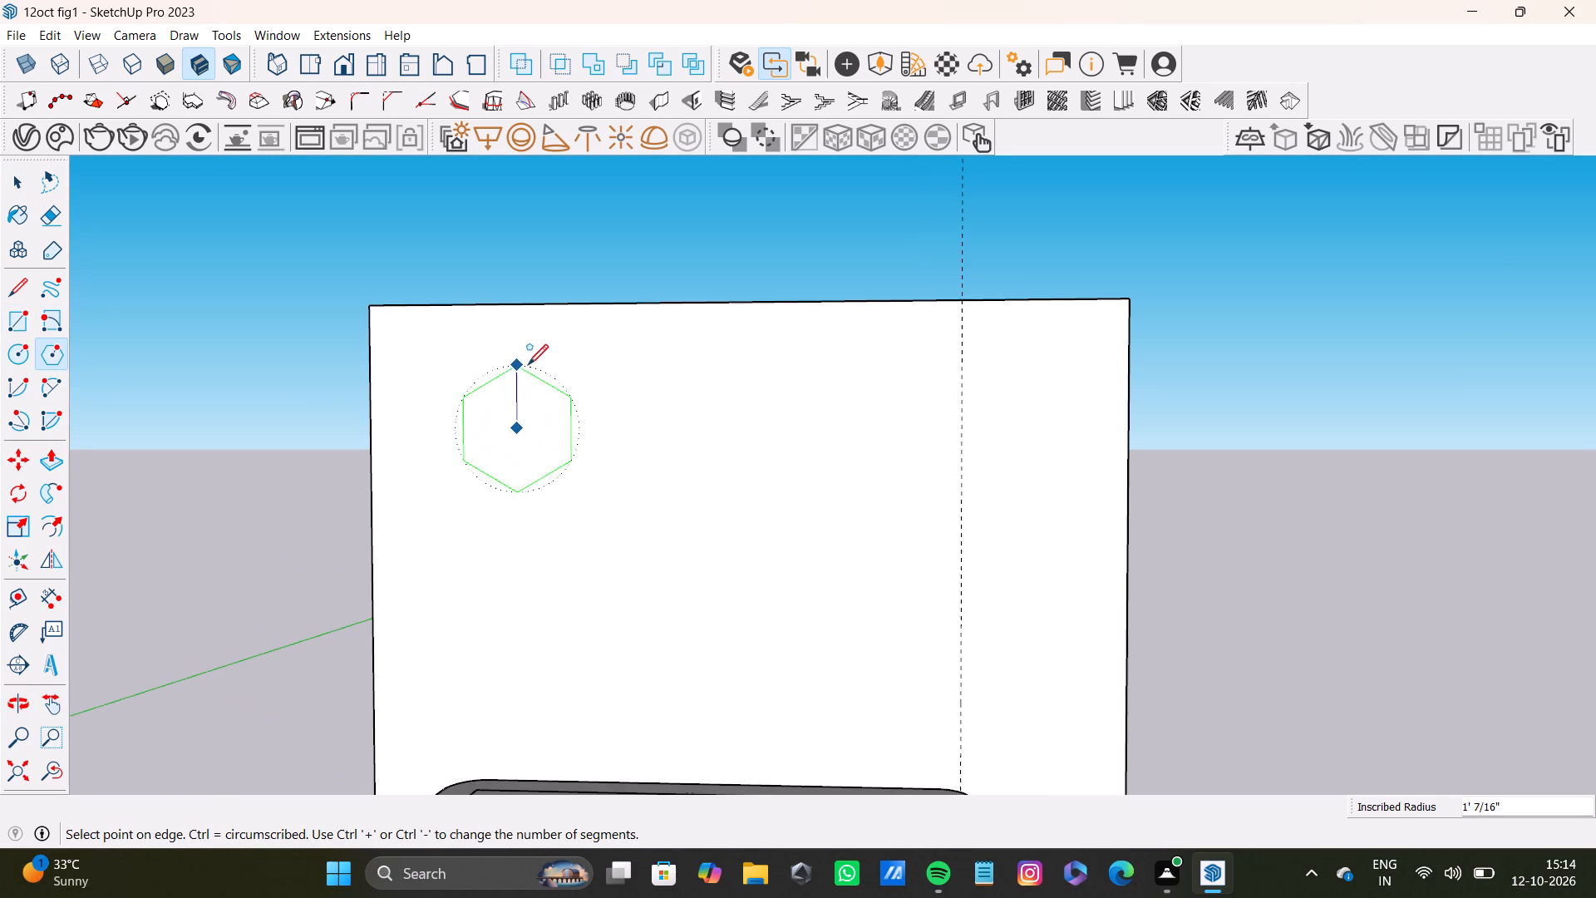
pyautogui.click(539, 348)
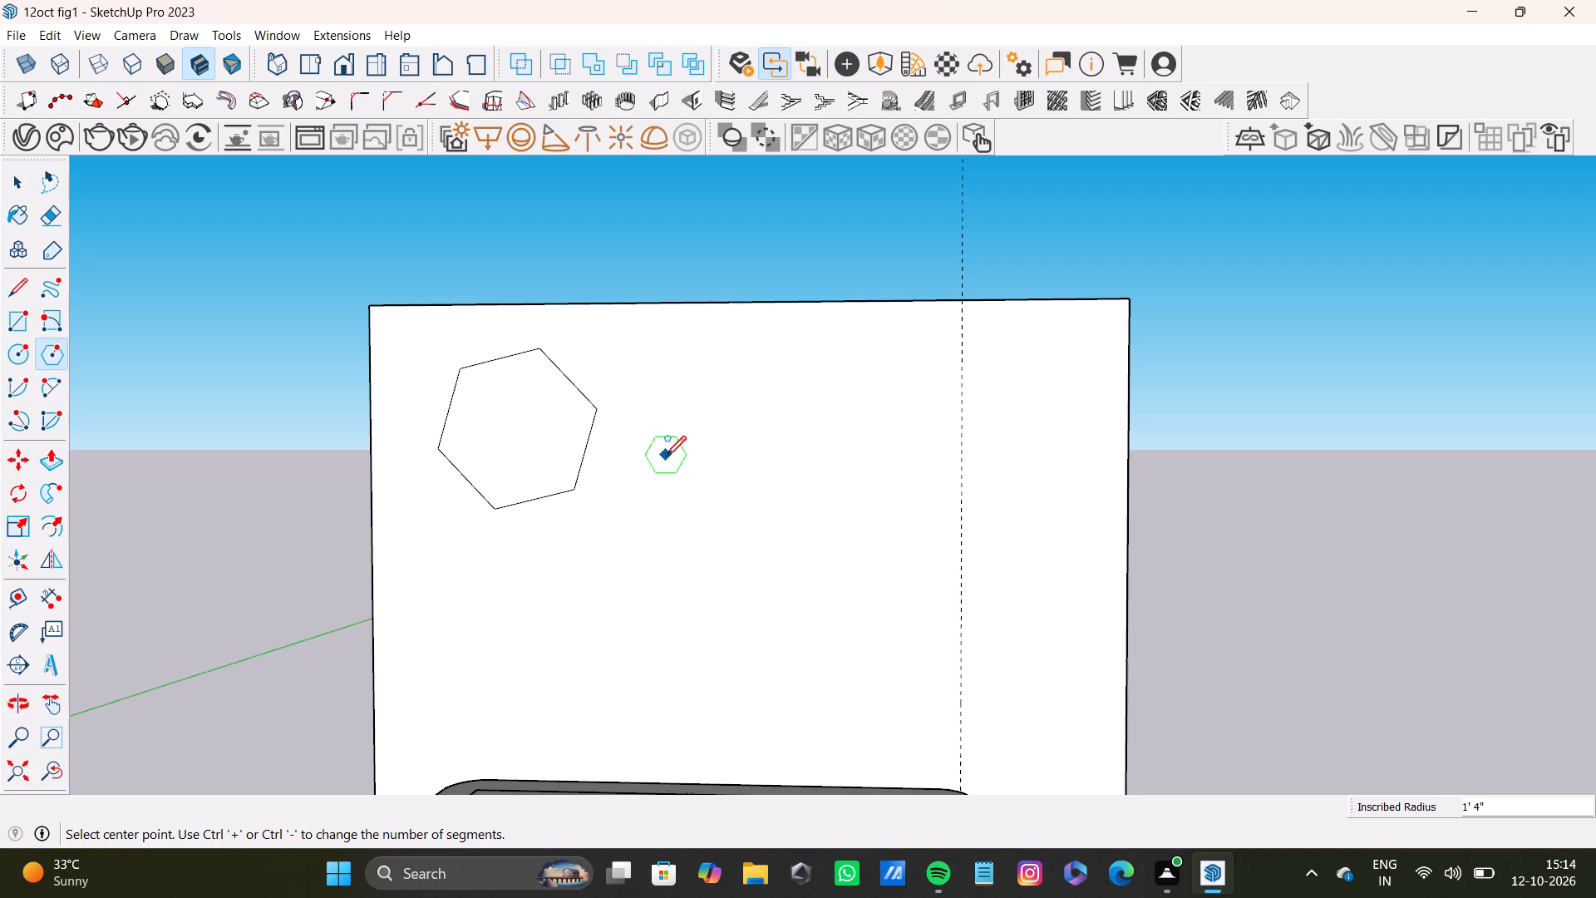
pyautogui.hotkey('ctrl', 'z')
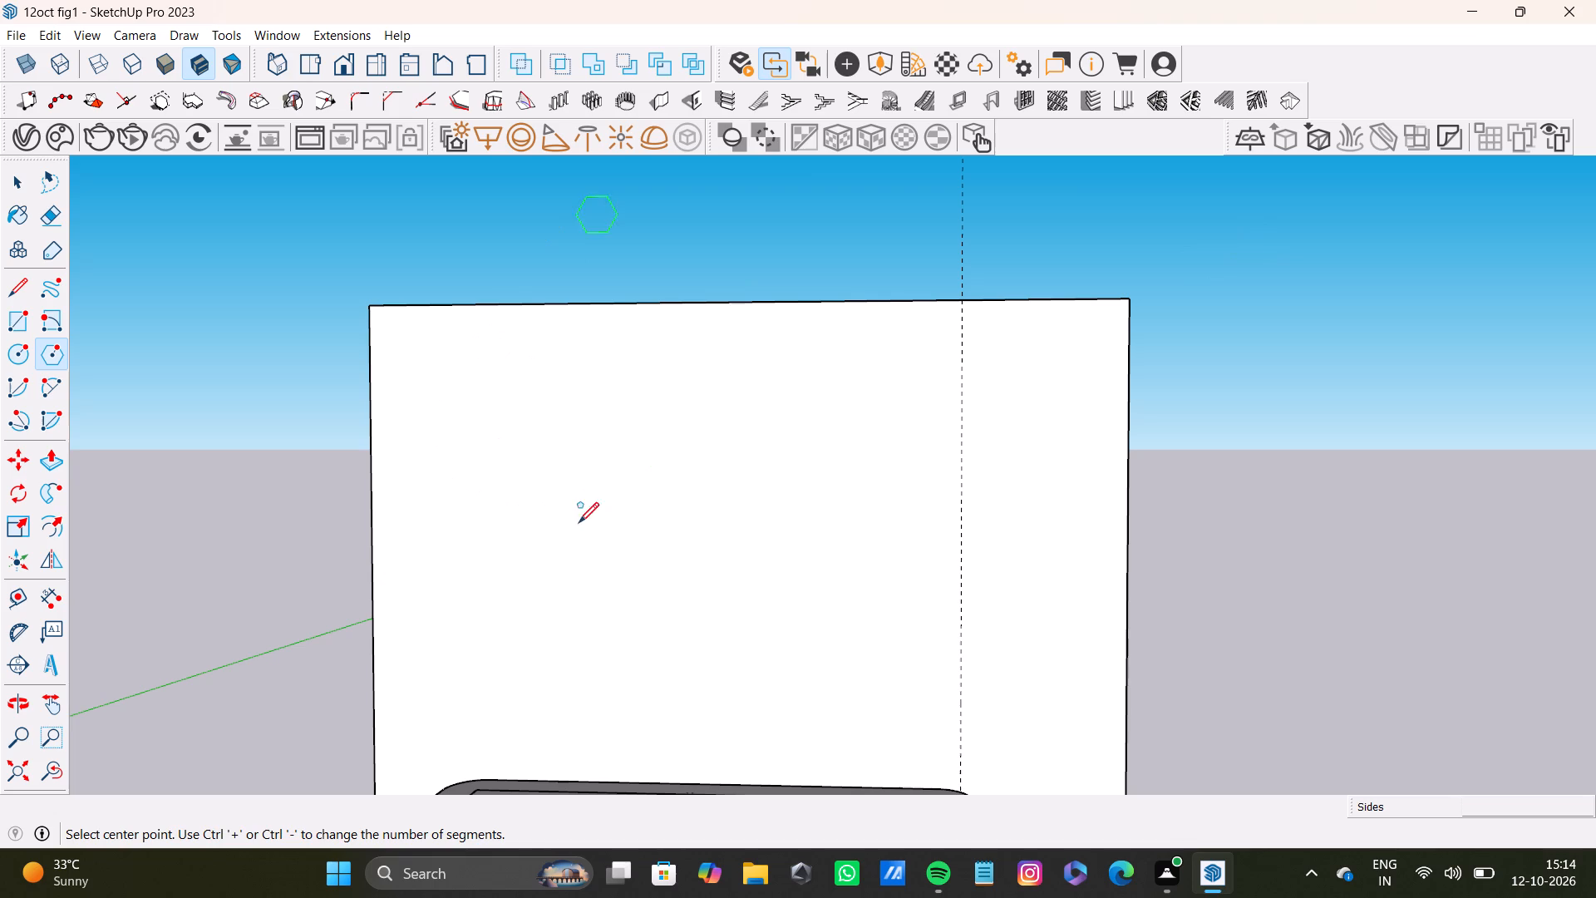
# Draw a flat-topped hexagon with a circumscribed radius of about 1' 2 3/16" on the back wall's upper left area.
pyautogui.click(499, 471)
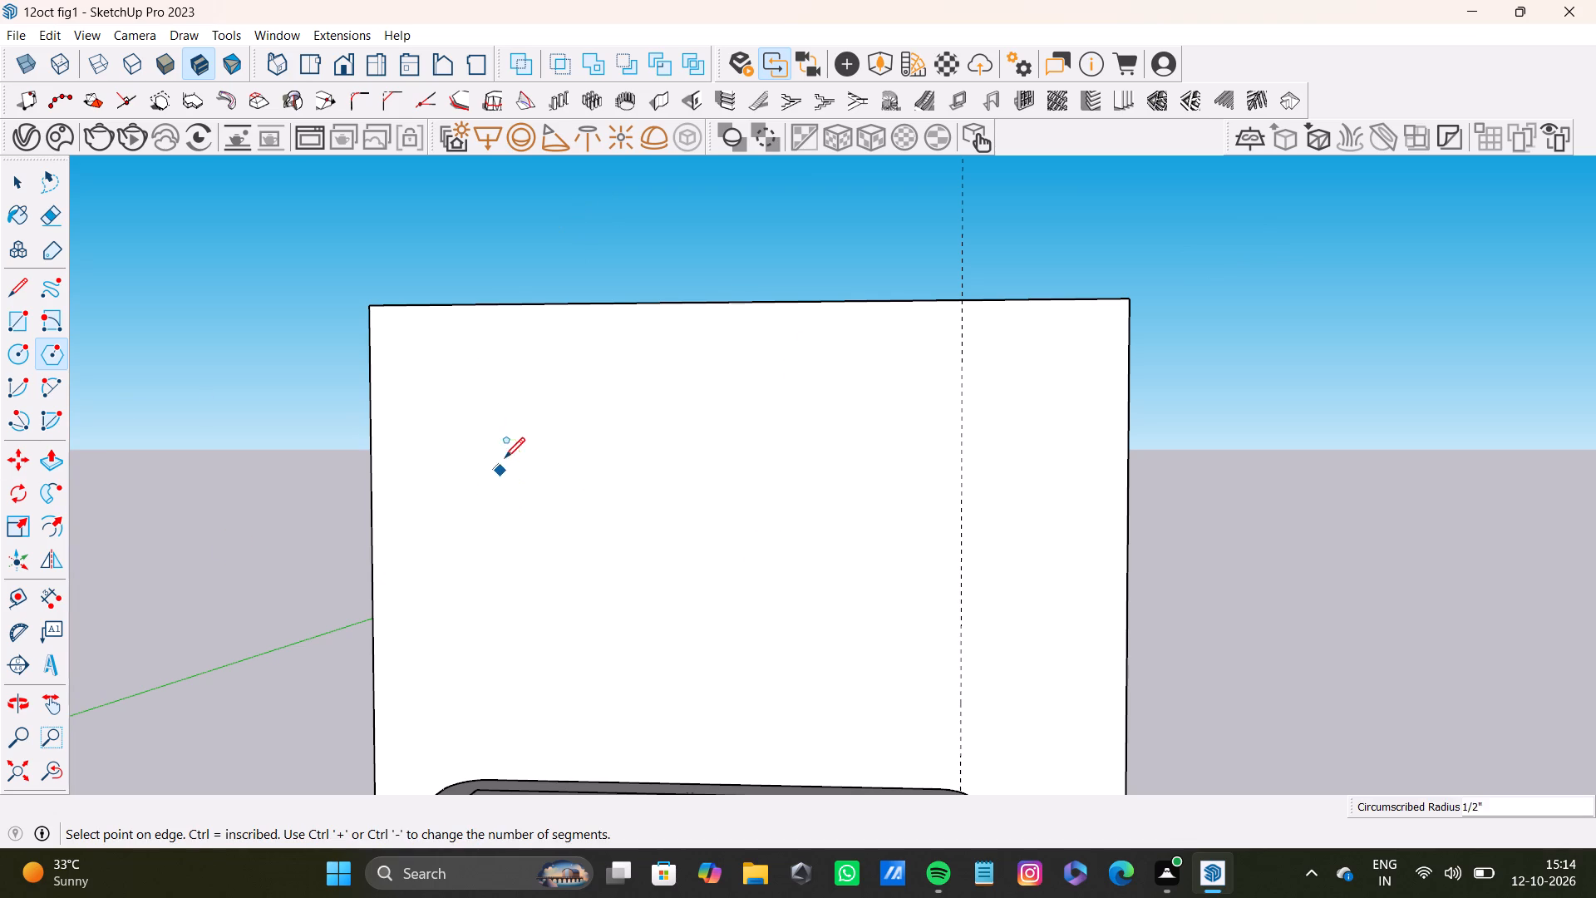
pyautogui.click(507, 397)
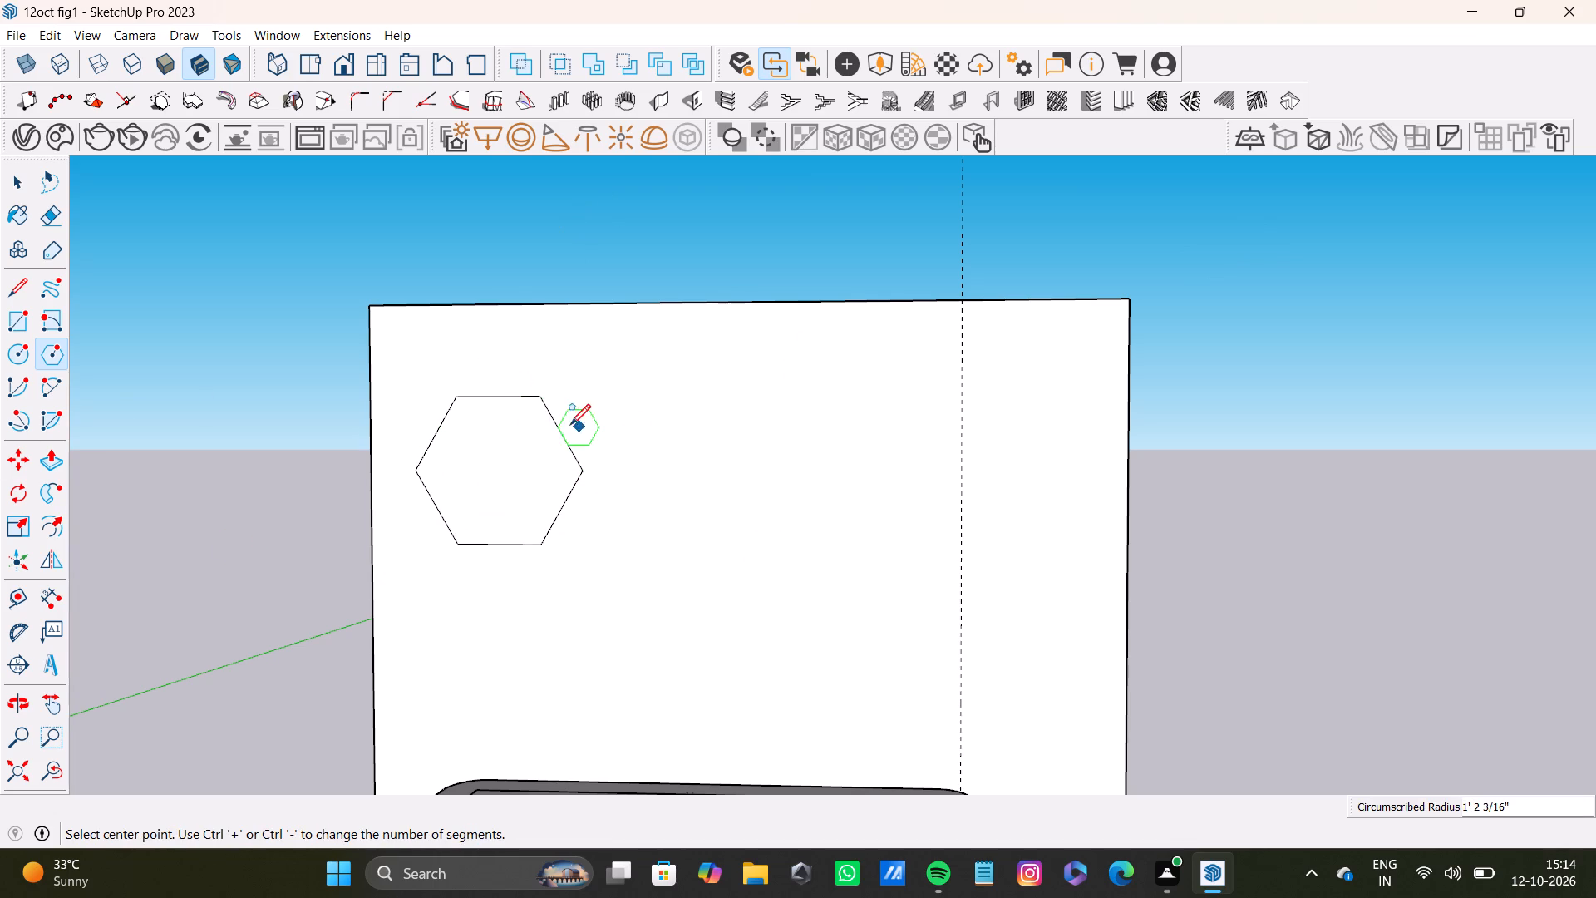
pyautogui.click(610, 412)
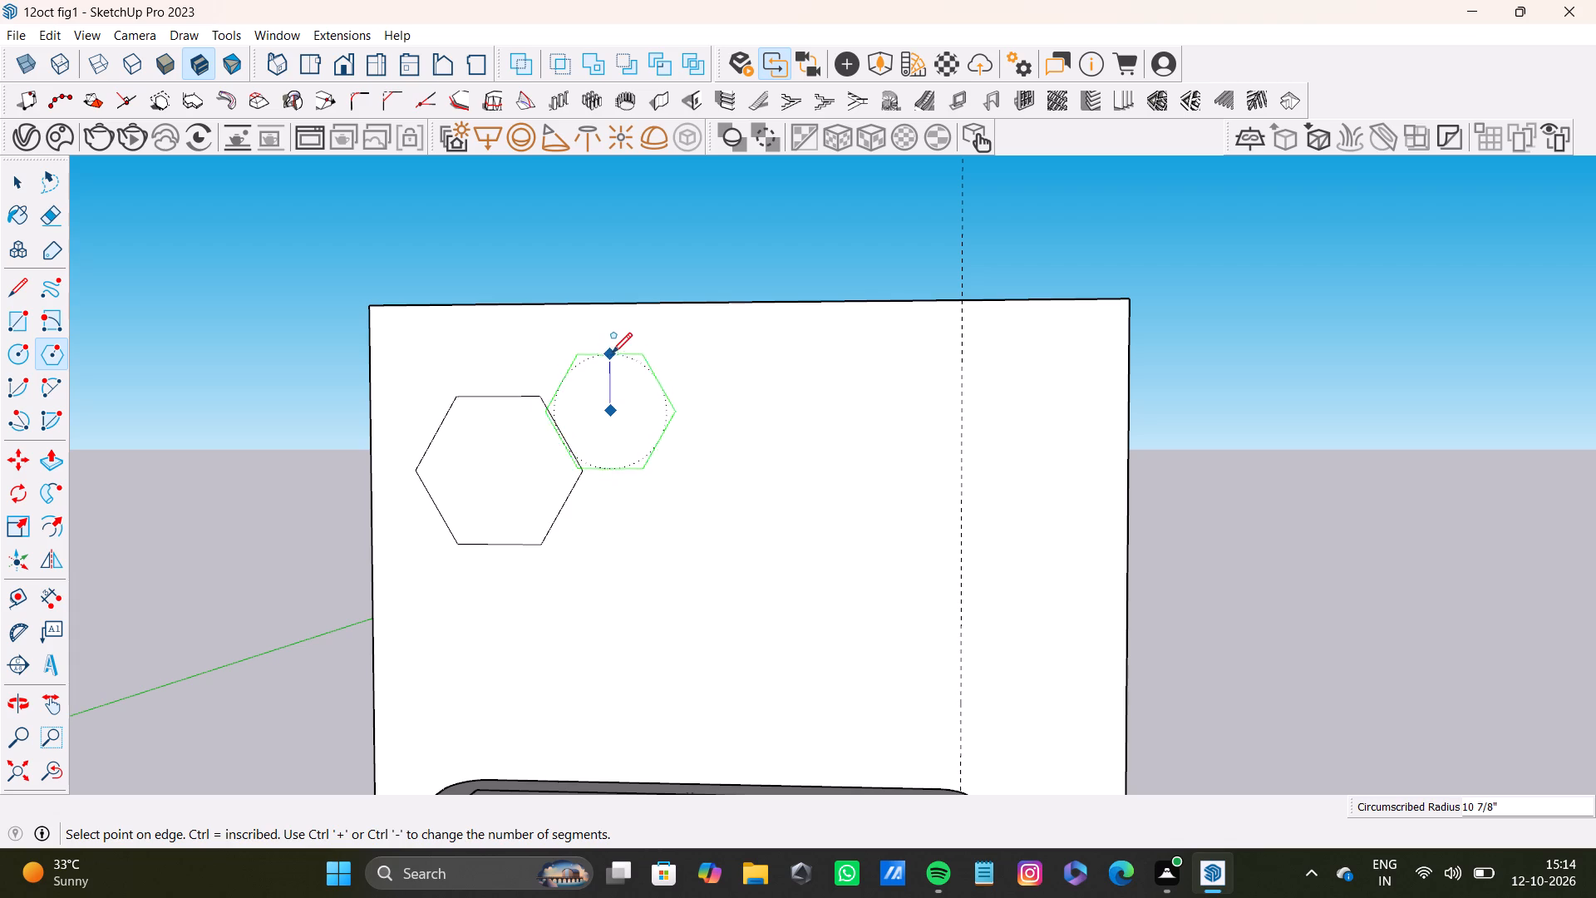
pyautogui.press('space')
# Copy the hexagon about 2' 4 3/8" diagonally up to the right so it shares the original's upper-right edge.
pyautogui.moveTo(422, 377); pyautogui.dragTo(627, 590)
pyautogui.moveTo(391, 381); pyautogui.dragTo(689, 574)
pyautogui.press('m')
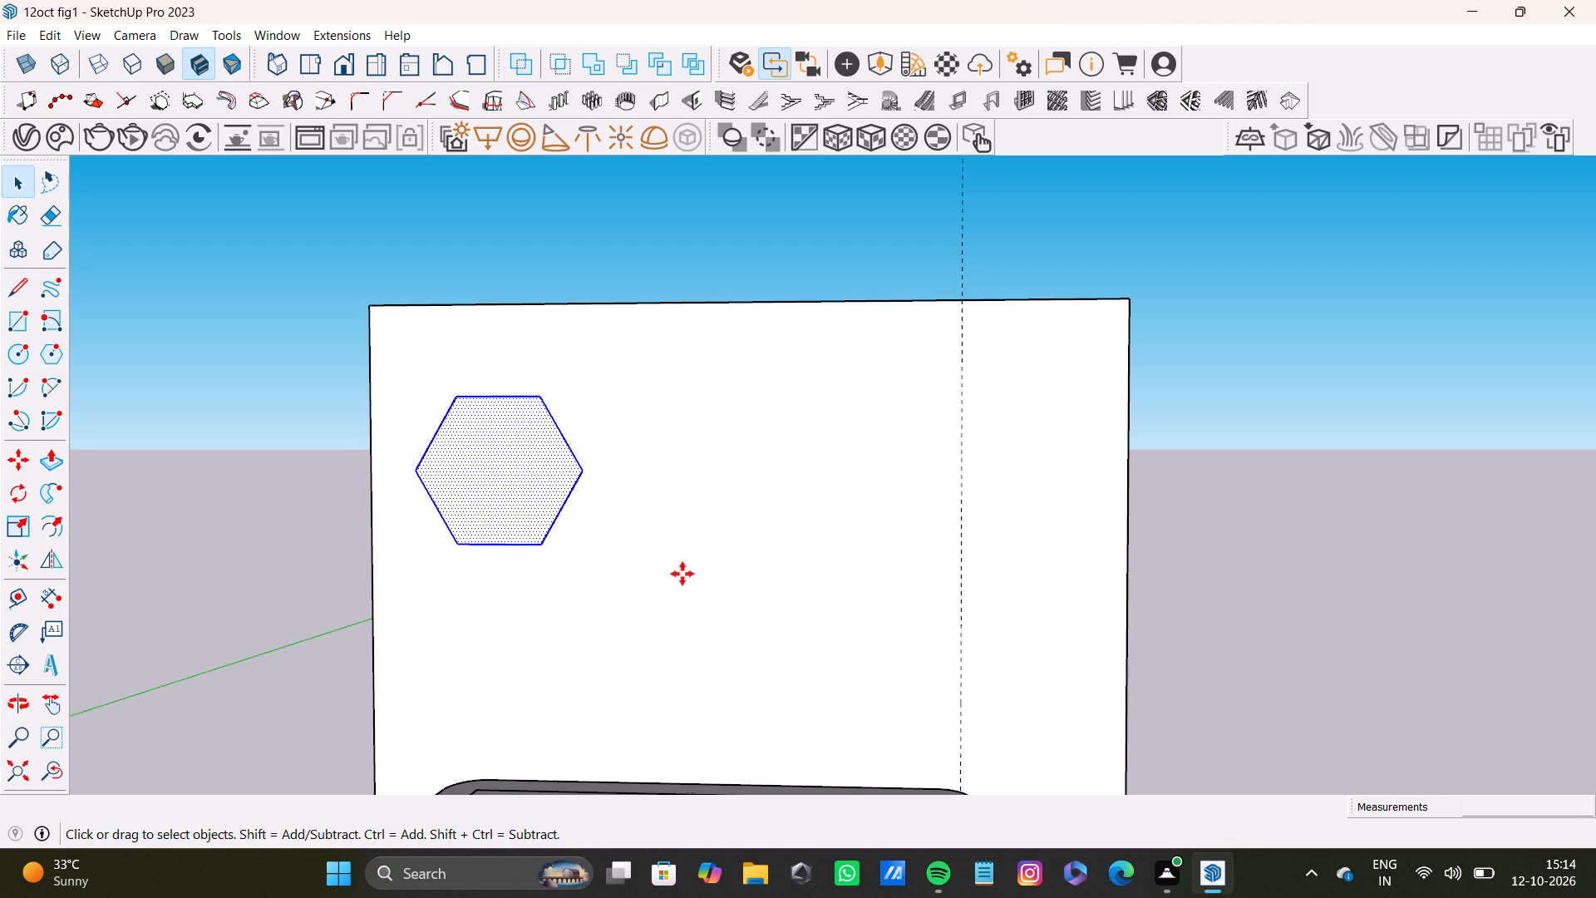
pyautogui.keyDown('ctrl'); pyautogui.click(456, 544); pyautogui.keyUp('ctrl')
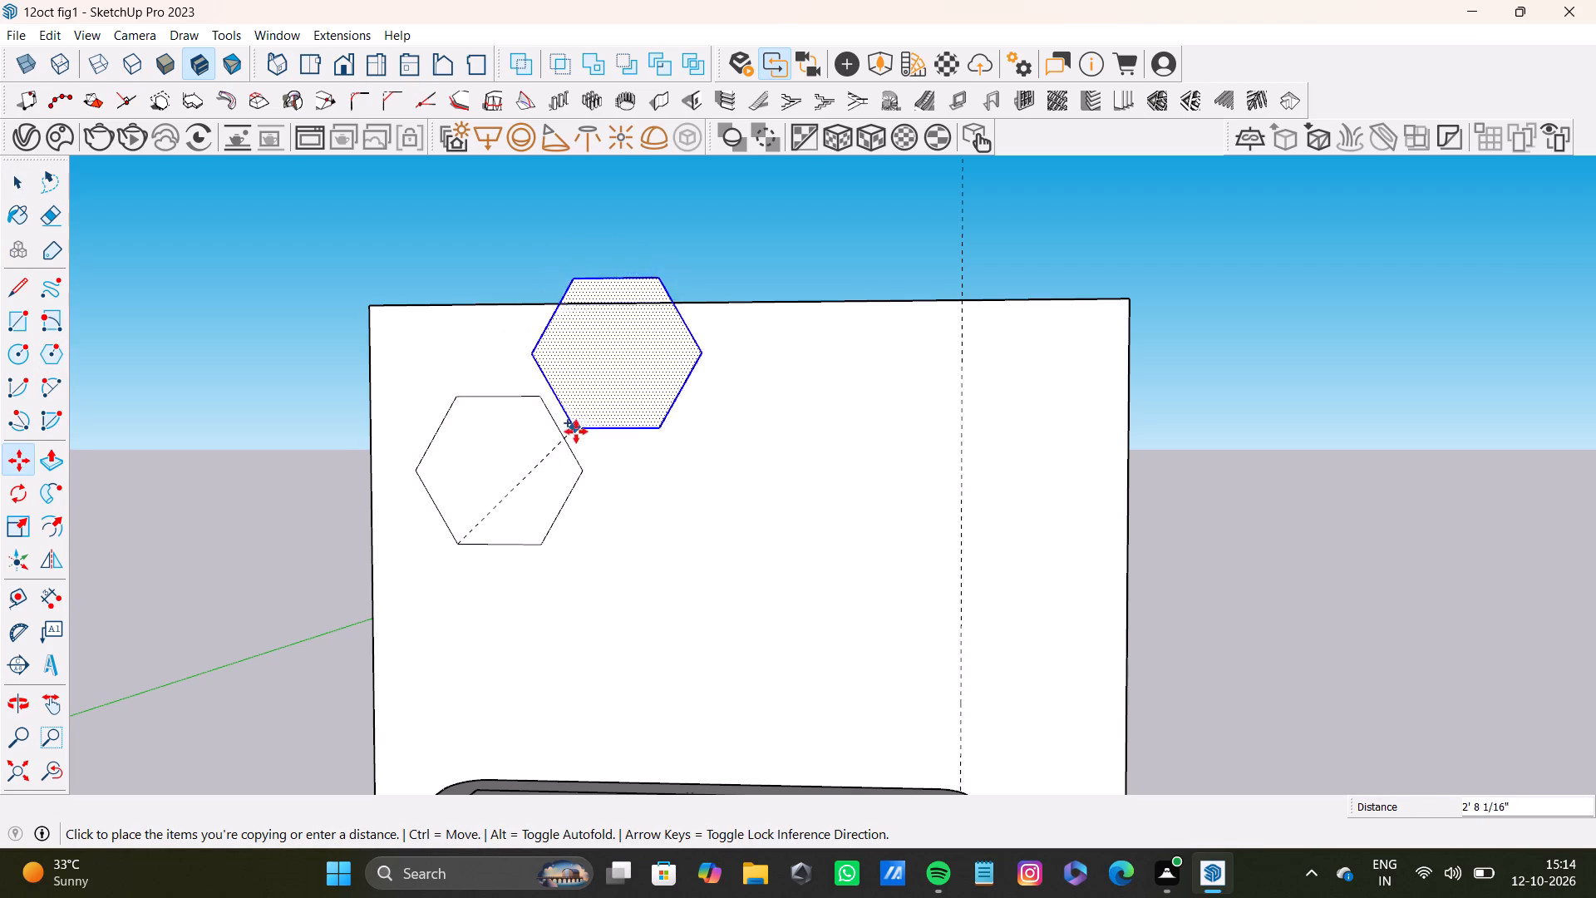
pyautogui.click(585, 464)
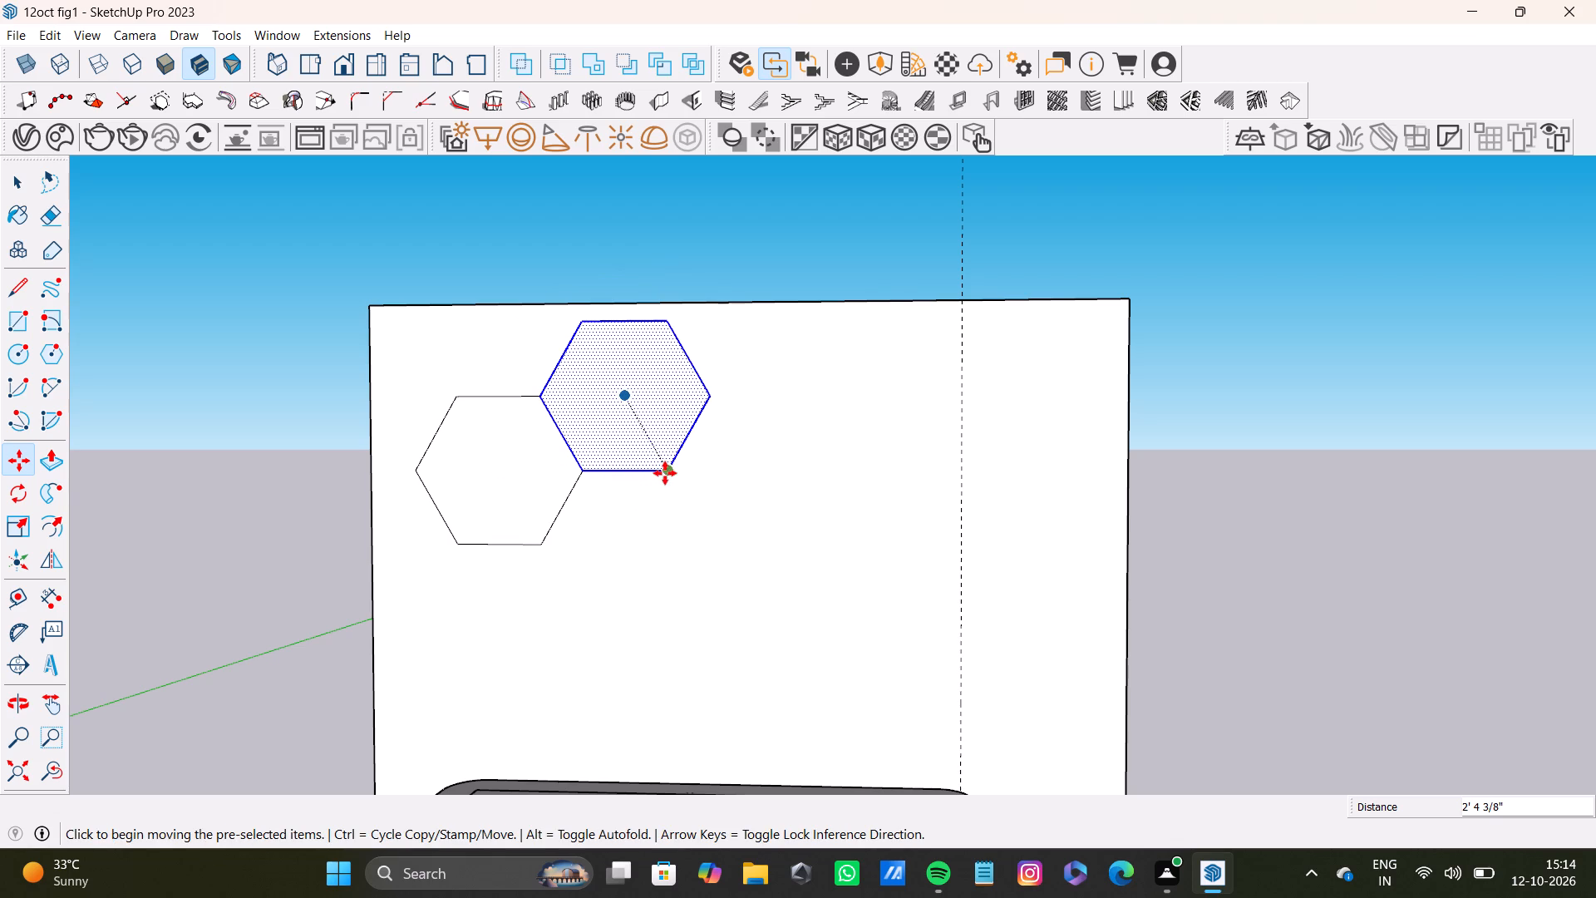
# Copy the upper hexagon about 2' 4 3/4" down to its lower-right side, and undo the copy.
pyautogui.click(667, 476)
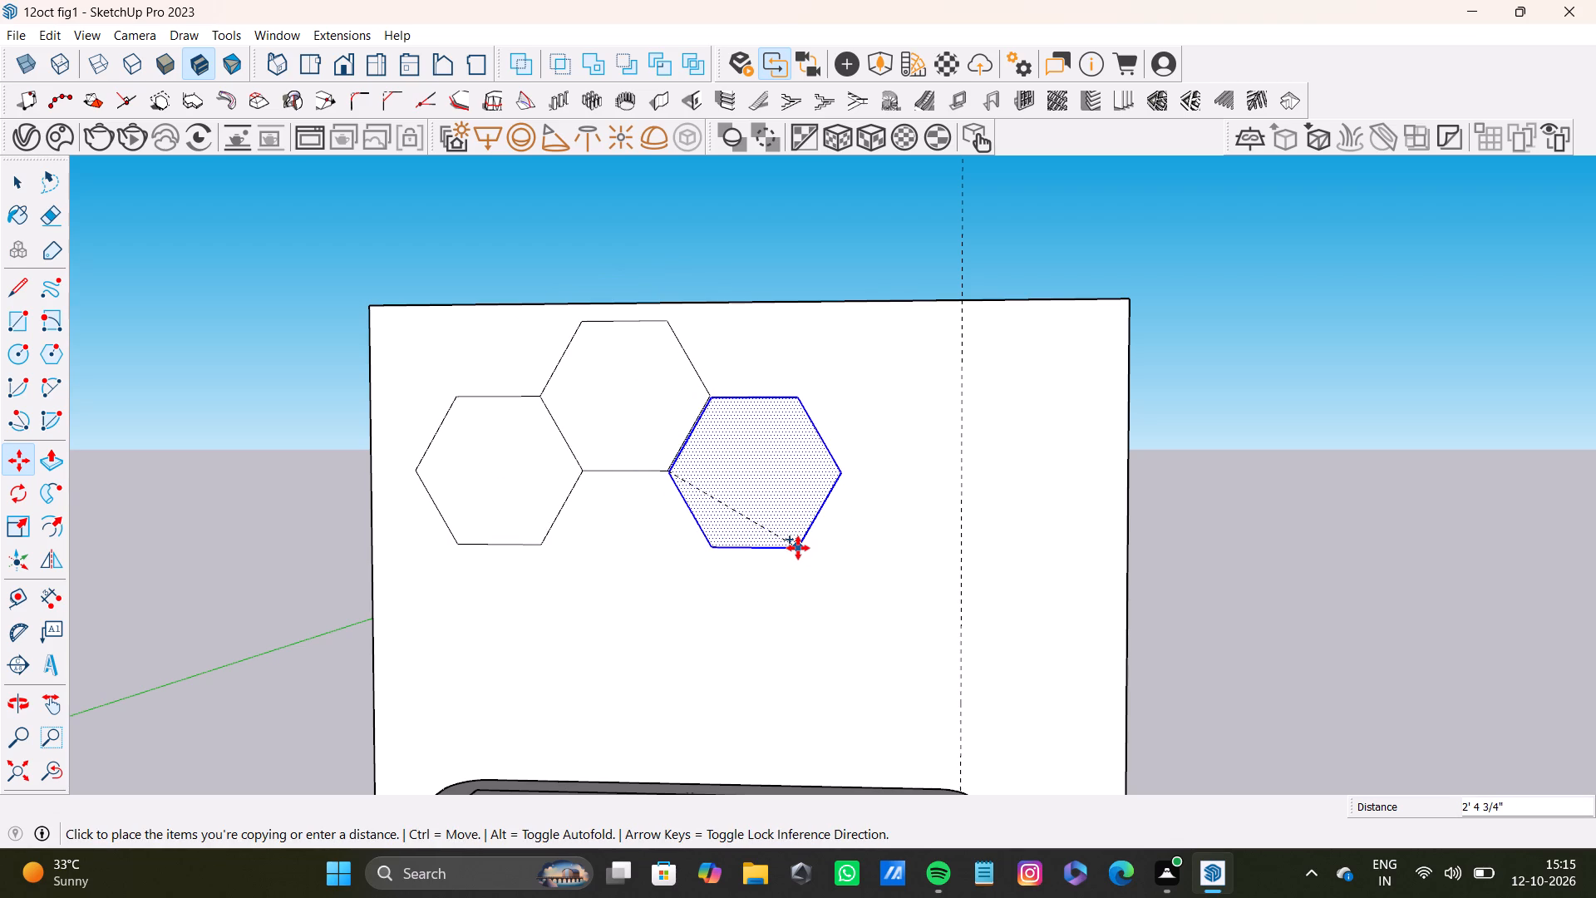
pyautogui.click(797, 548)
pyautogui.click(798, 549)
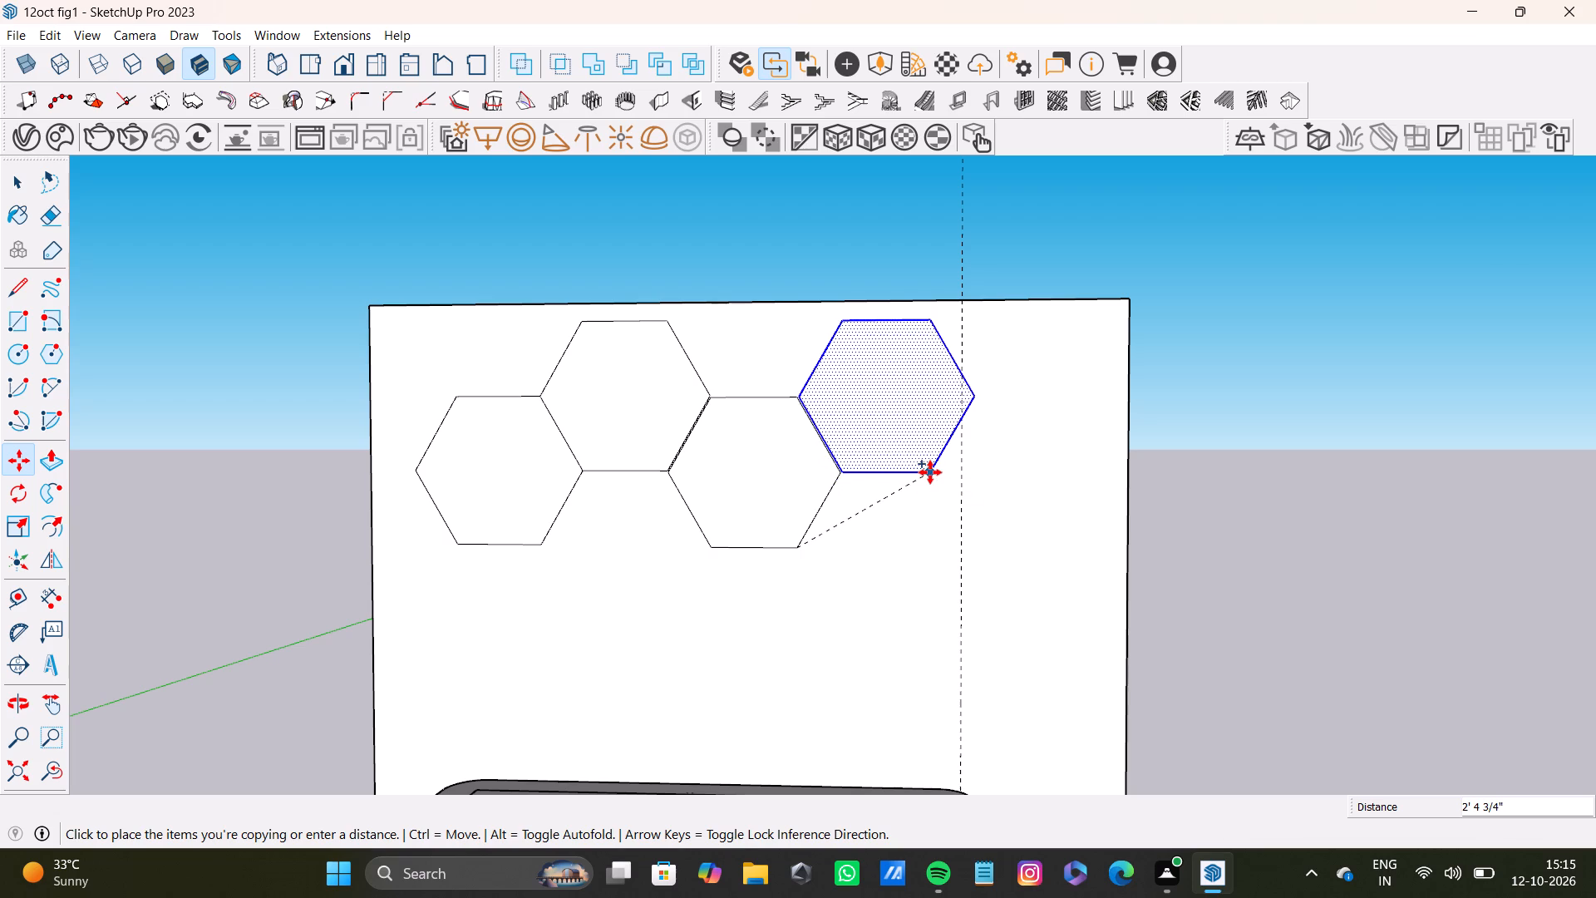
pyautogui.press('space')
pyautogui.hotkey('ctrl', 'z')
# Copy the upper hexagon edge to edge three times, alternating down, up and down, to extend the zigzag row across the wall.
pyautogui.doubleClick(644, 412)
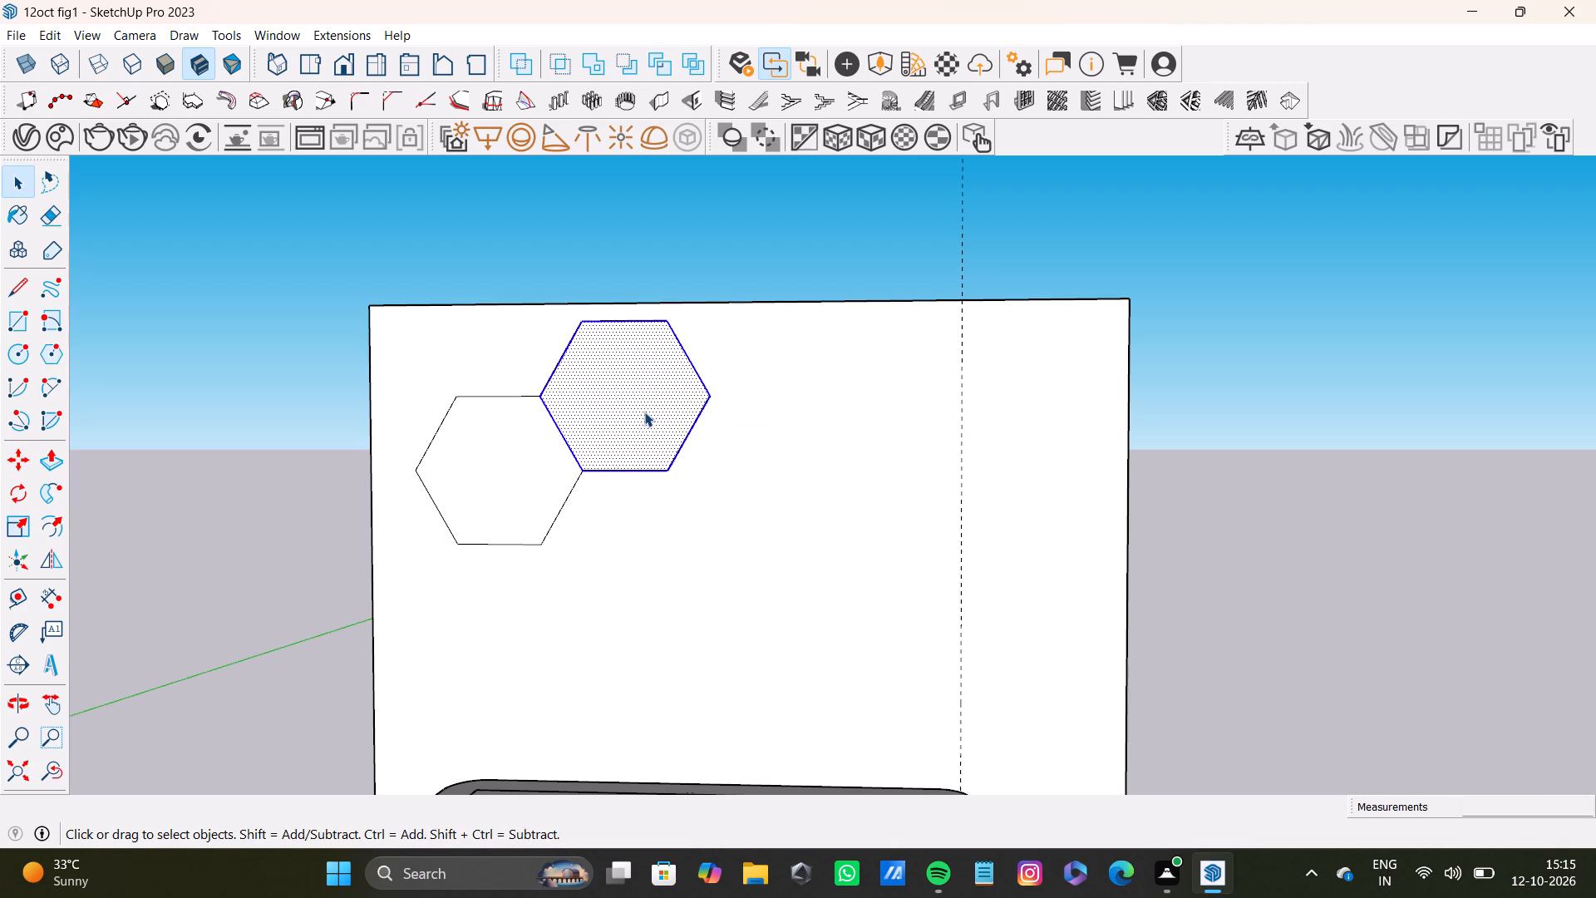
pyautogui.press('m')
pyautogui.keyDown('ctrl'); pyautogui.click(674, 473); pyautogui.keyUp('ctrl')
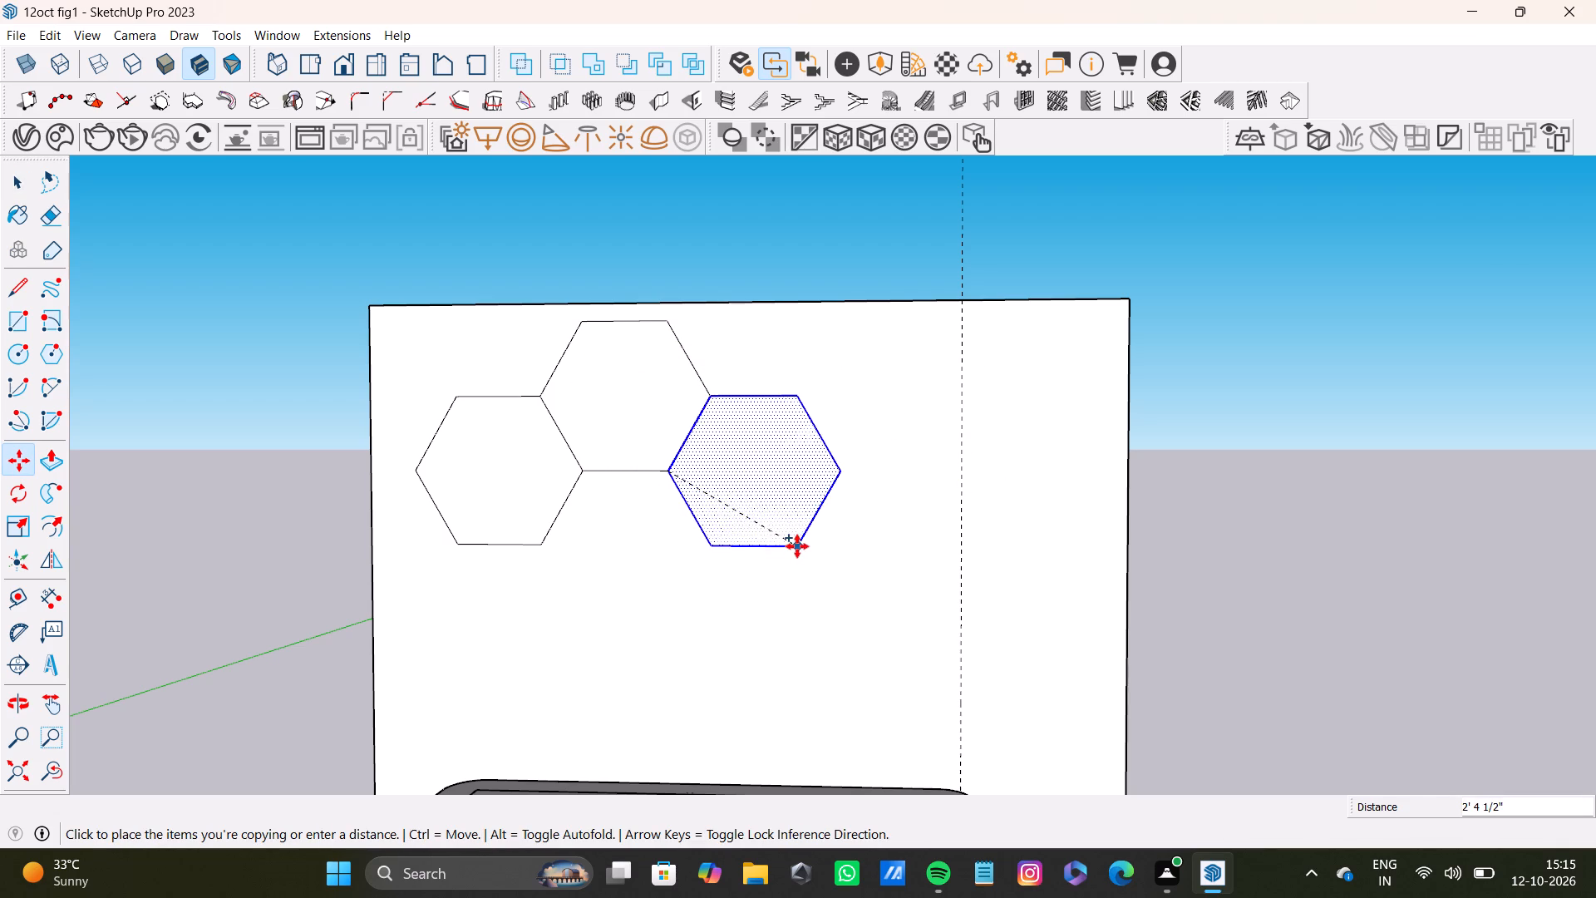
pyautogui.click(797, 545)
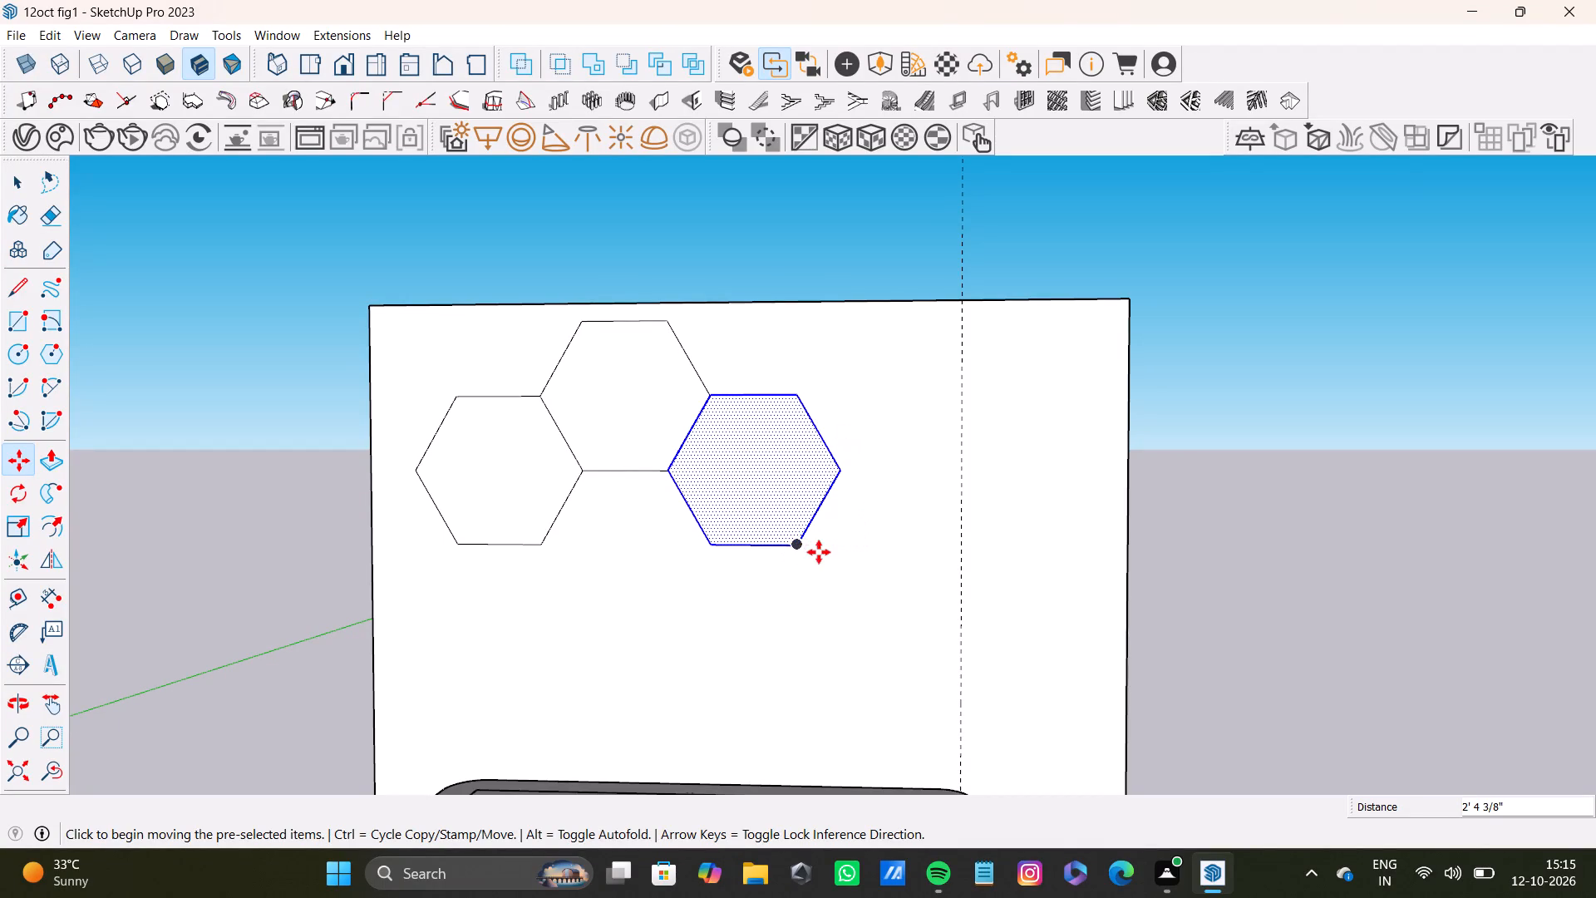
pyautogui.click(800, 545)
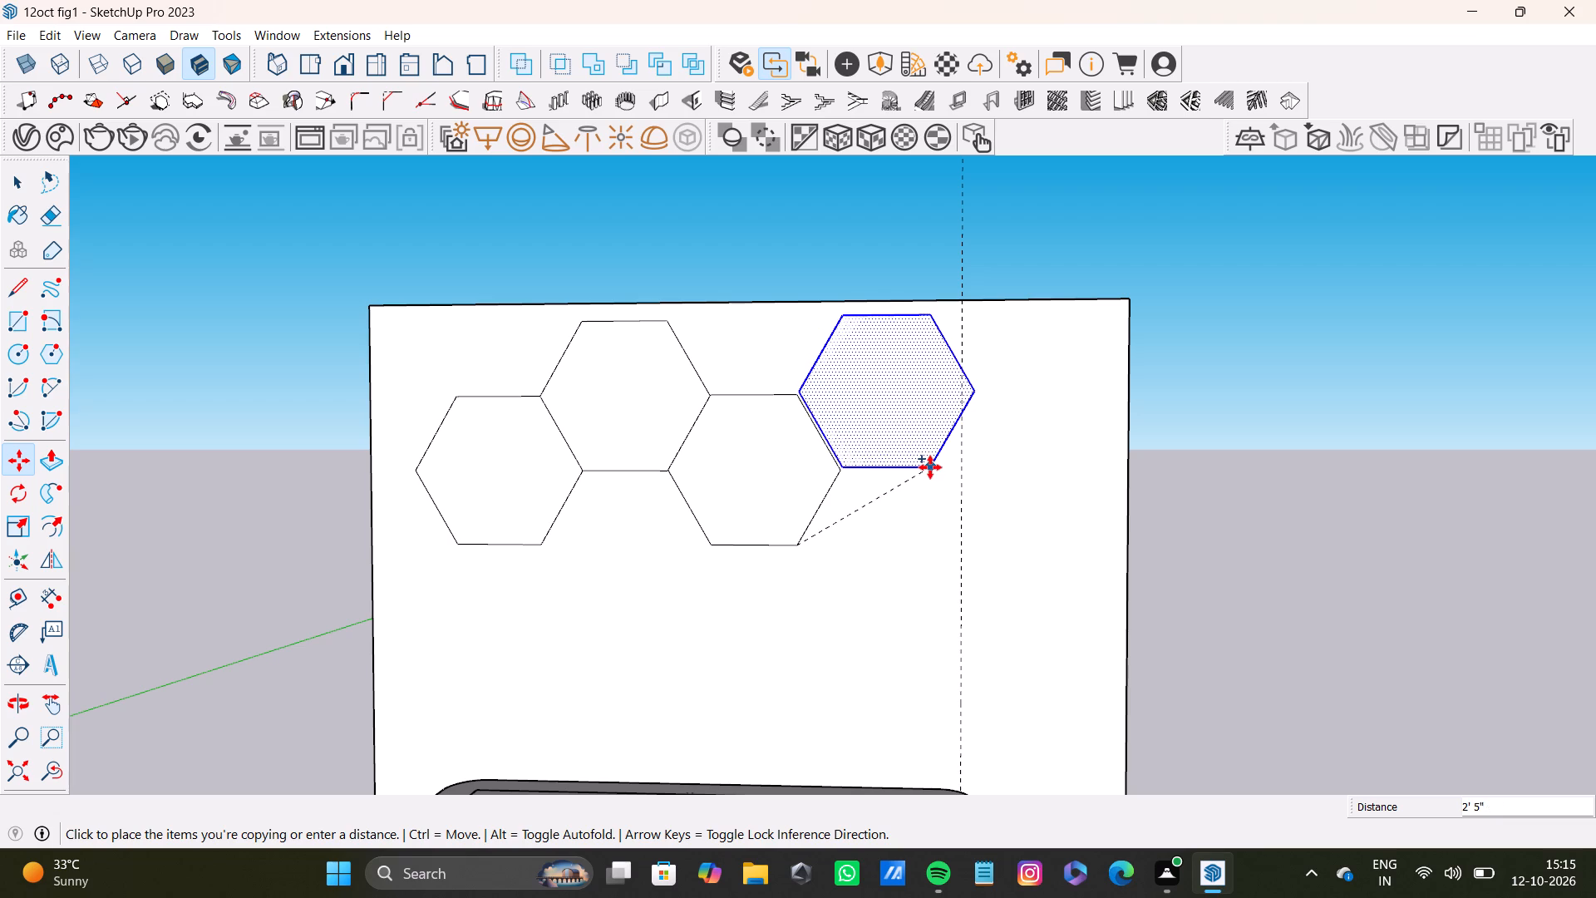
pyautogui.click(929, 471)
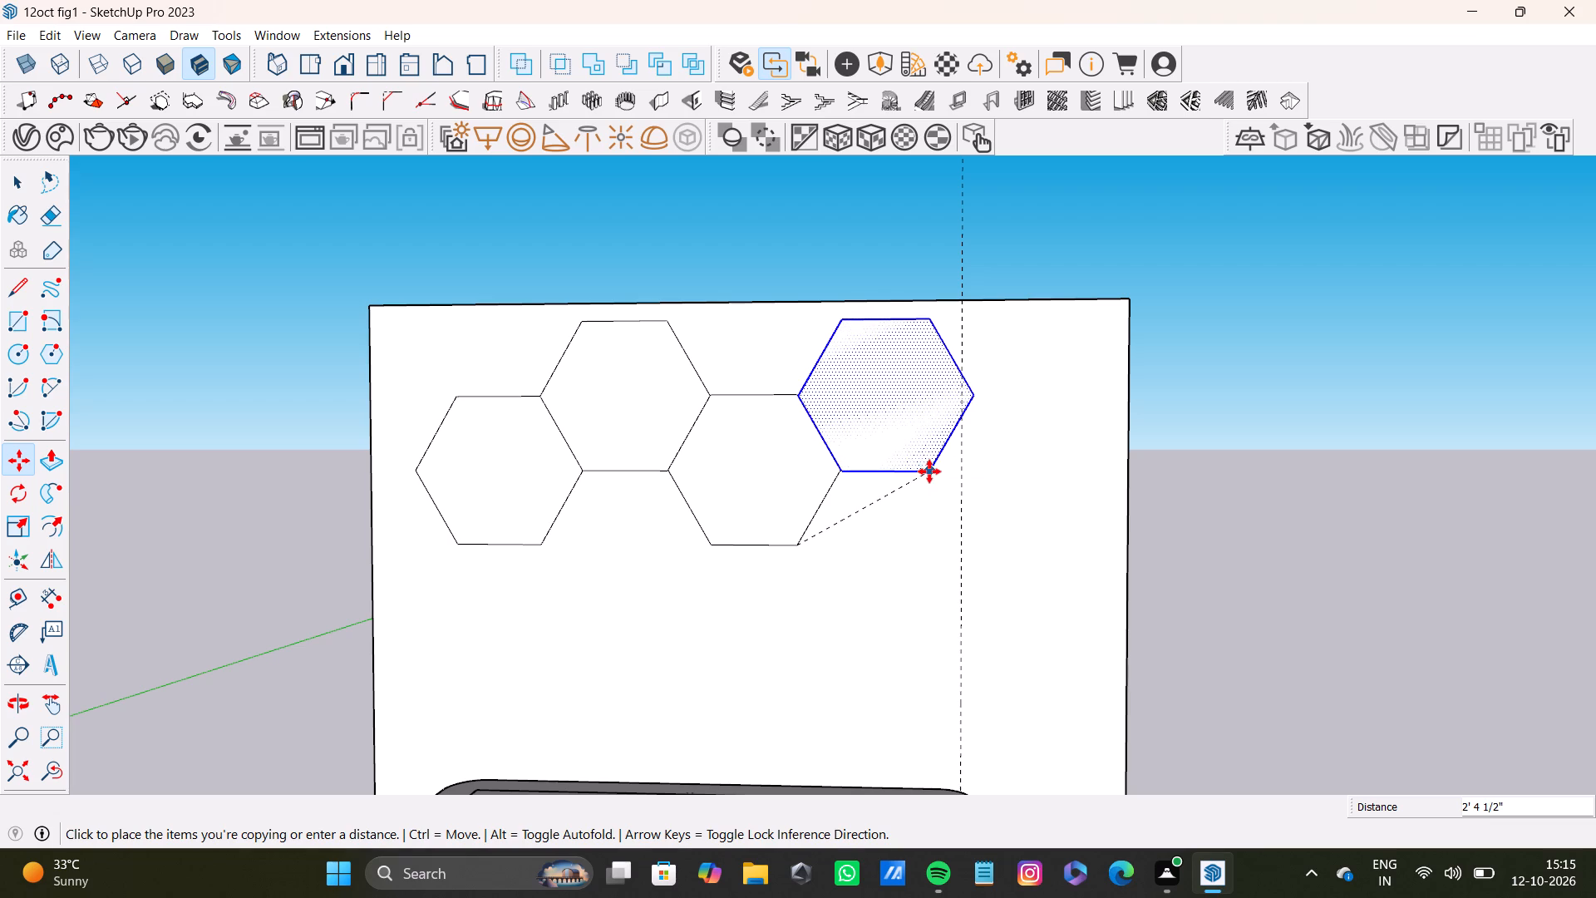
pyautogui.keyDown('ctrl'); pyautogui.click(932, 476); pyautogui.keyUp('ctrl')
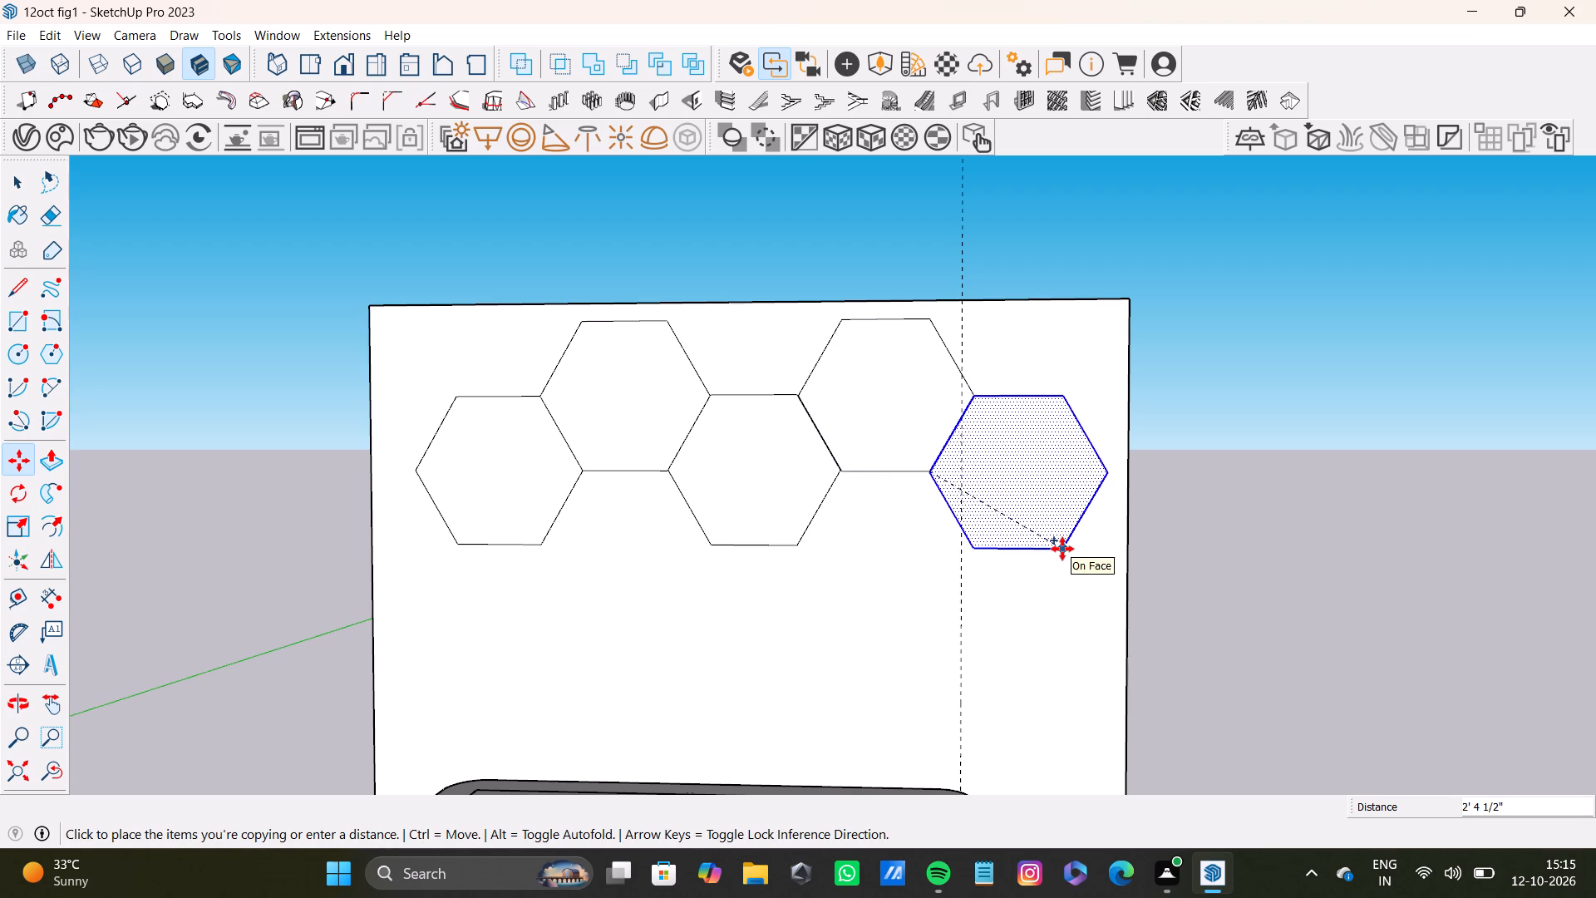
pyautogui.click(1062, 549)
pyautogui.press('space')
# Copy the leftmost hexagon into the gap below the second hexagon, and copy that one across below the fourth hexagon.
pyautogui.scroll(-6, 895, 559)
pyautogui.moveTo(837, 560); pyautogui.dragTo(870, 711, button='middle')
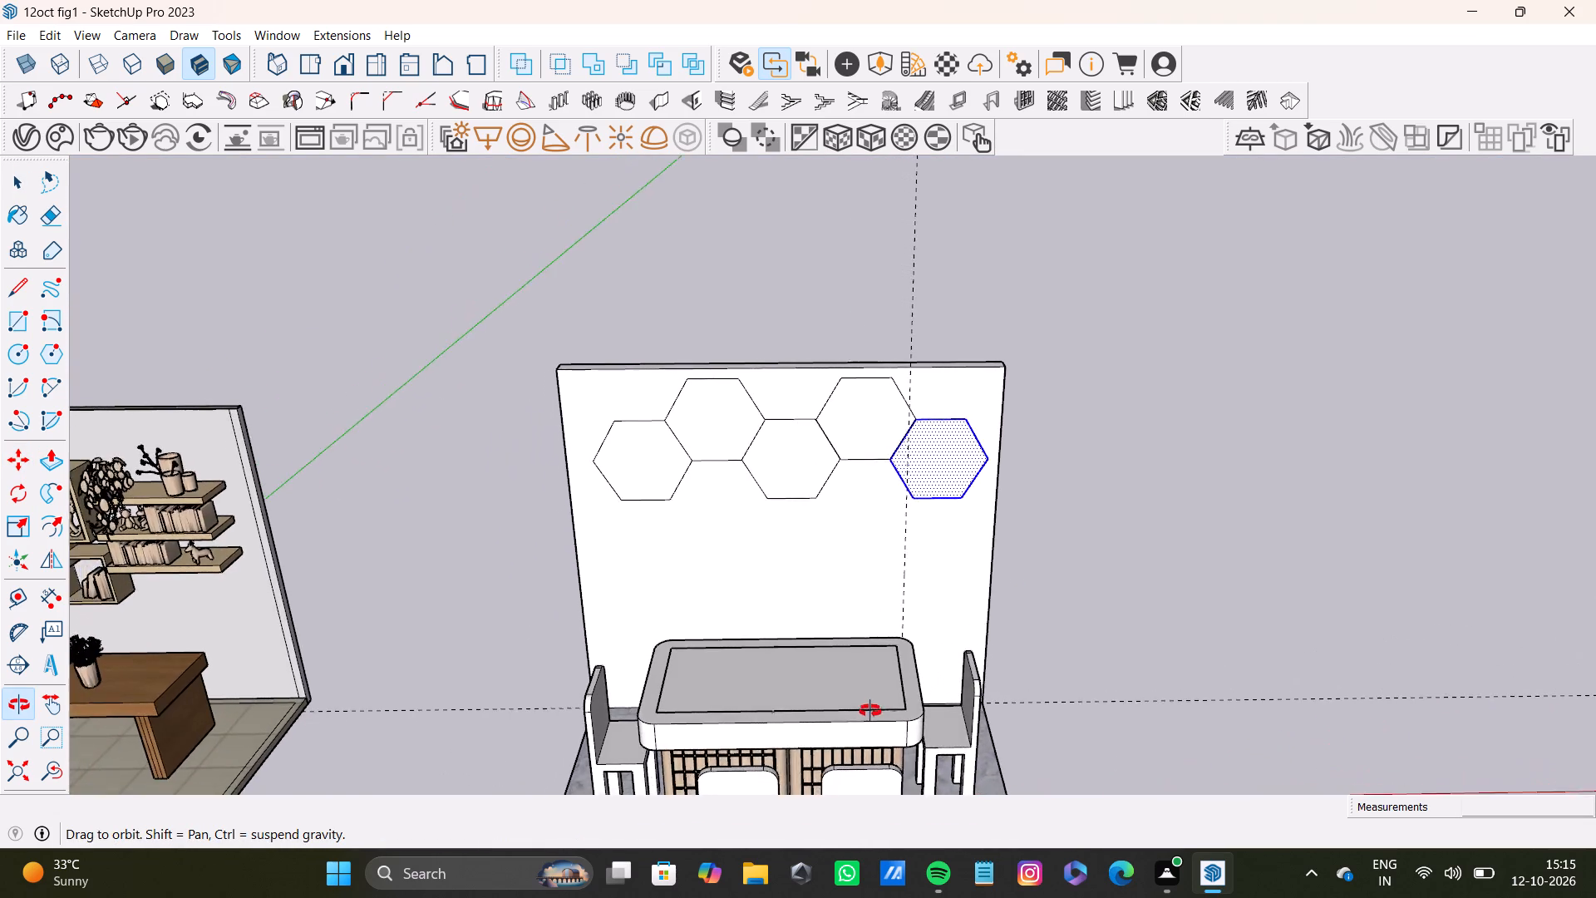
pyautogui.moveTo(870, 711); pyautogui.dragTo(860, 684, button='middle')
pyautogui.scroll(9, 825, 559)
pyautogui.keyDown('shift'); pyautogui.moveTo(758, 482); pyautogui.dragTo(755, 547, button='middle'); pyautogui.keyUp('shift')
pyautogui.scroll(-4, 904, 471)
pyautogui.keyDown('shift'); pyautogui.moveTo(825, 496); pyautogui.dragTo(855, 422, button='middle'); pyautogui.keyUp('shift')
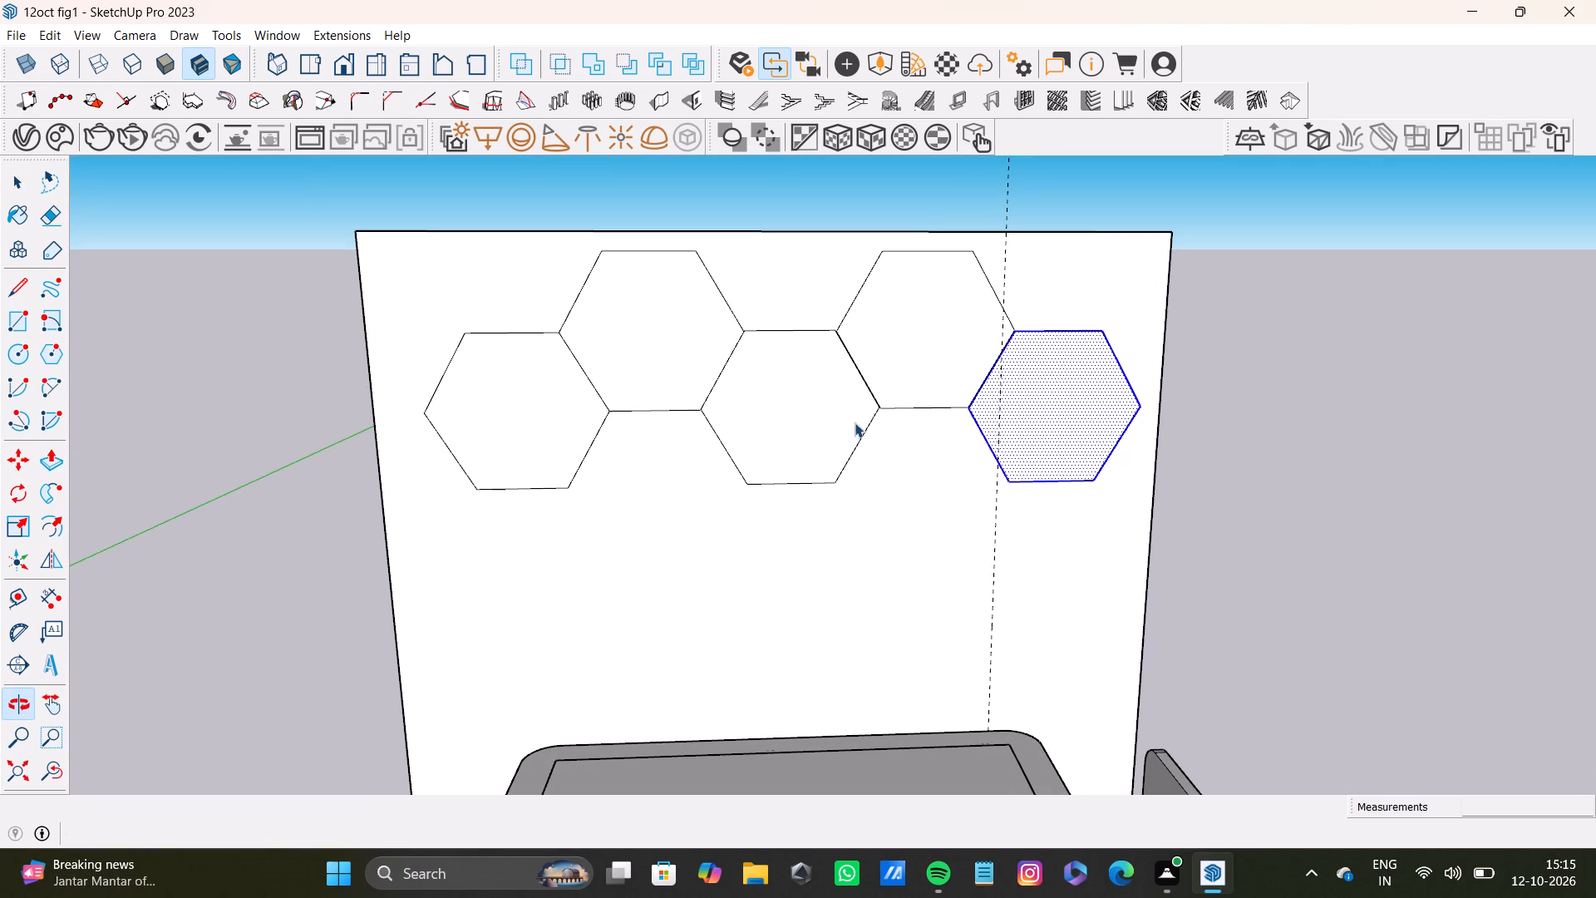
pyautogui.keyDown('shift'); pyautogui.moveTo(855, 422); pyautogui.dragTo(857, 423, button='middle'); pyautogui.keyUp('shift')
pyautogui.doubleClick(574, 429)
pyautogui.write('NM')
pyautogui.keyDown('ctrl'); pyautogui.click(574, 487); pyautogui.keyUp('ctrl')
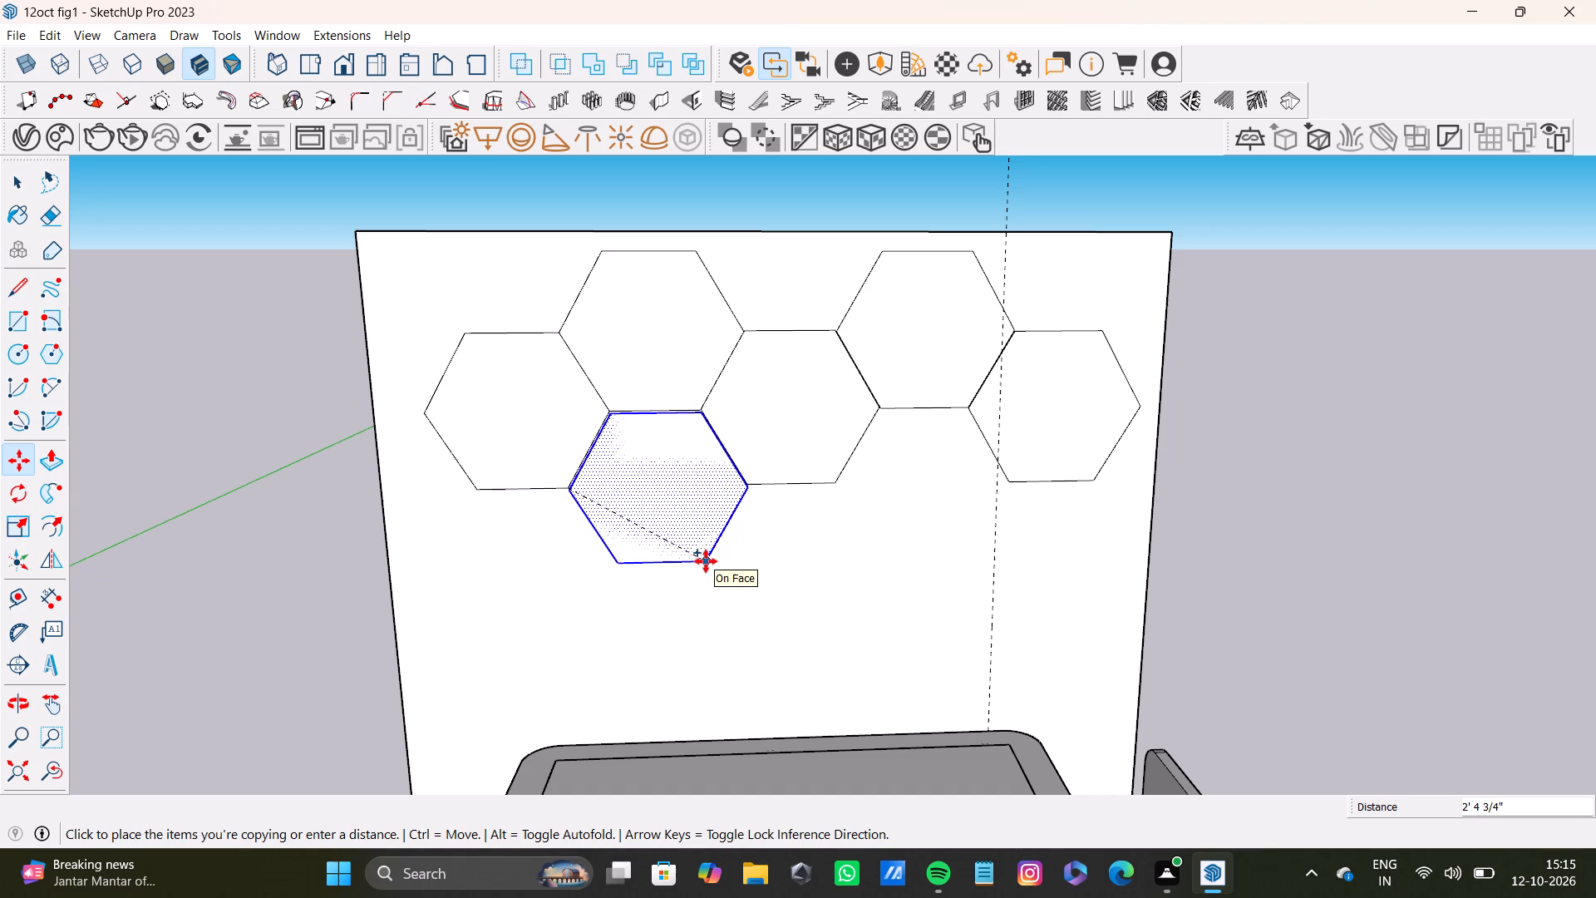
pyautogui.click(704, 559)
pyautogui.keyDown('ctrl'); pyautogui.click(706, 561); pyautogui.keyUp('ctrl')
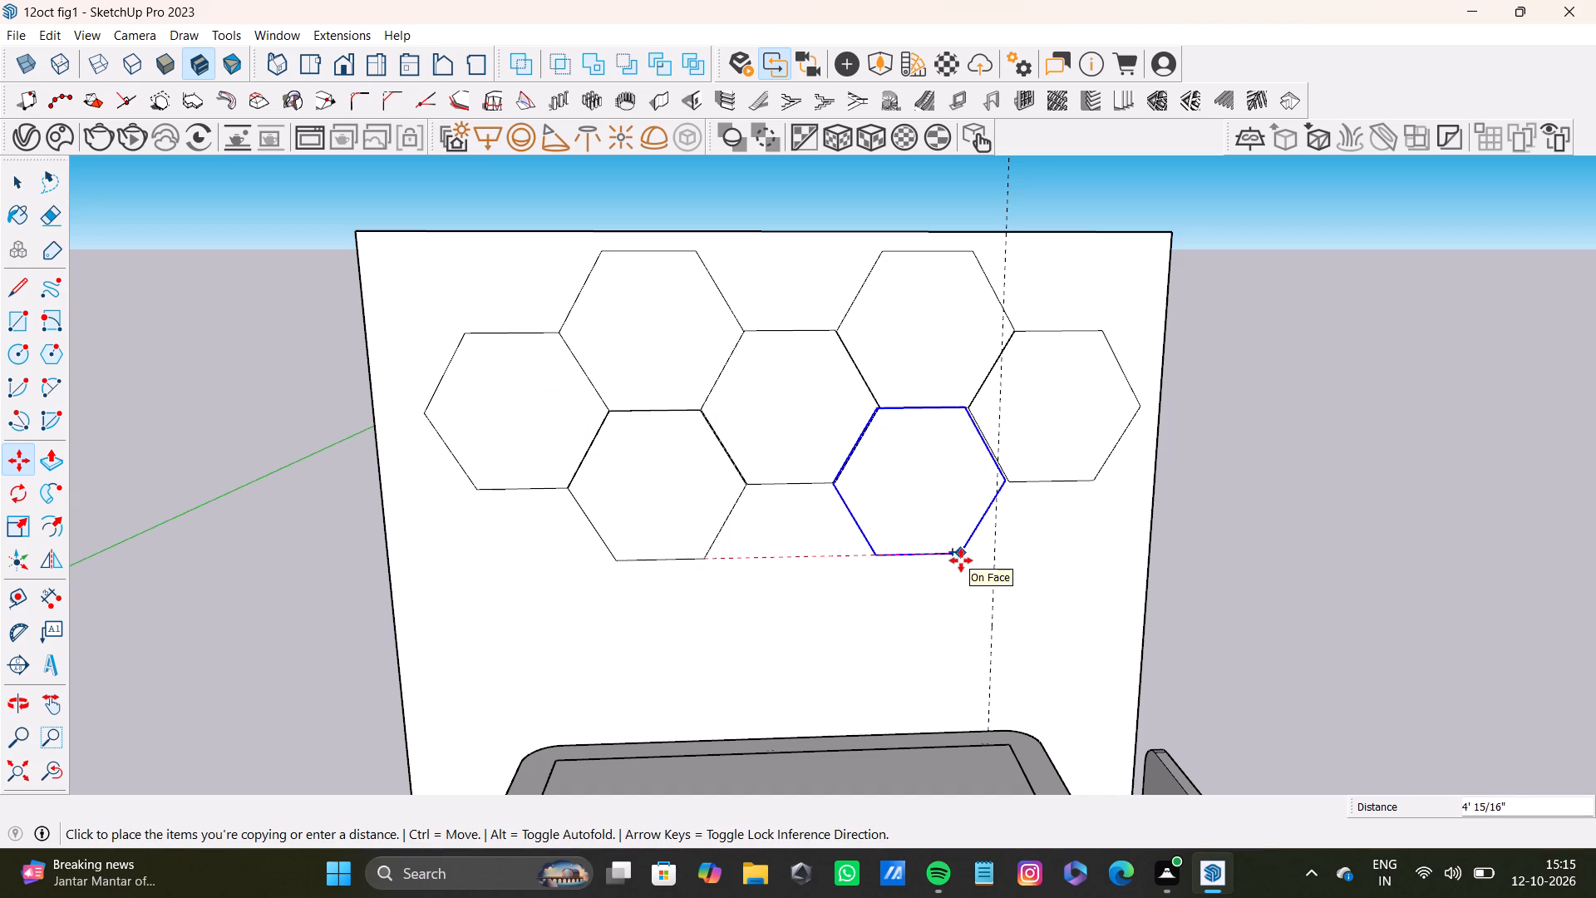
pyautogui.click(963, 561)
pyautogui.scroll(-4, 956, 565)
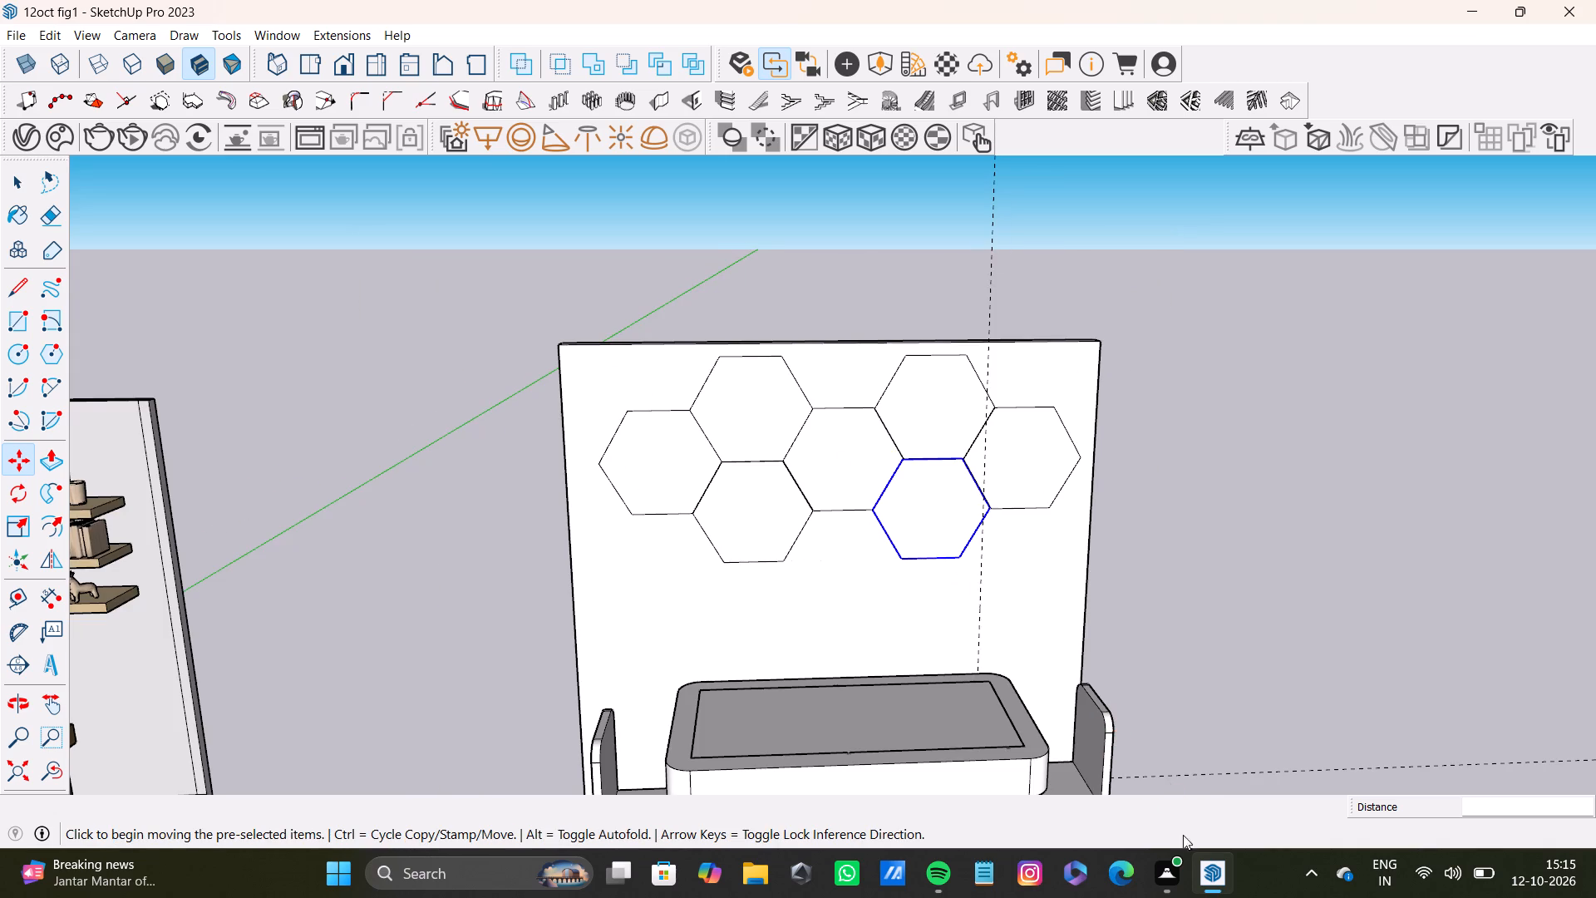
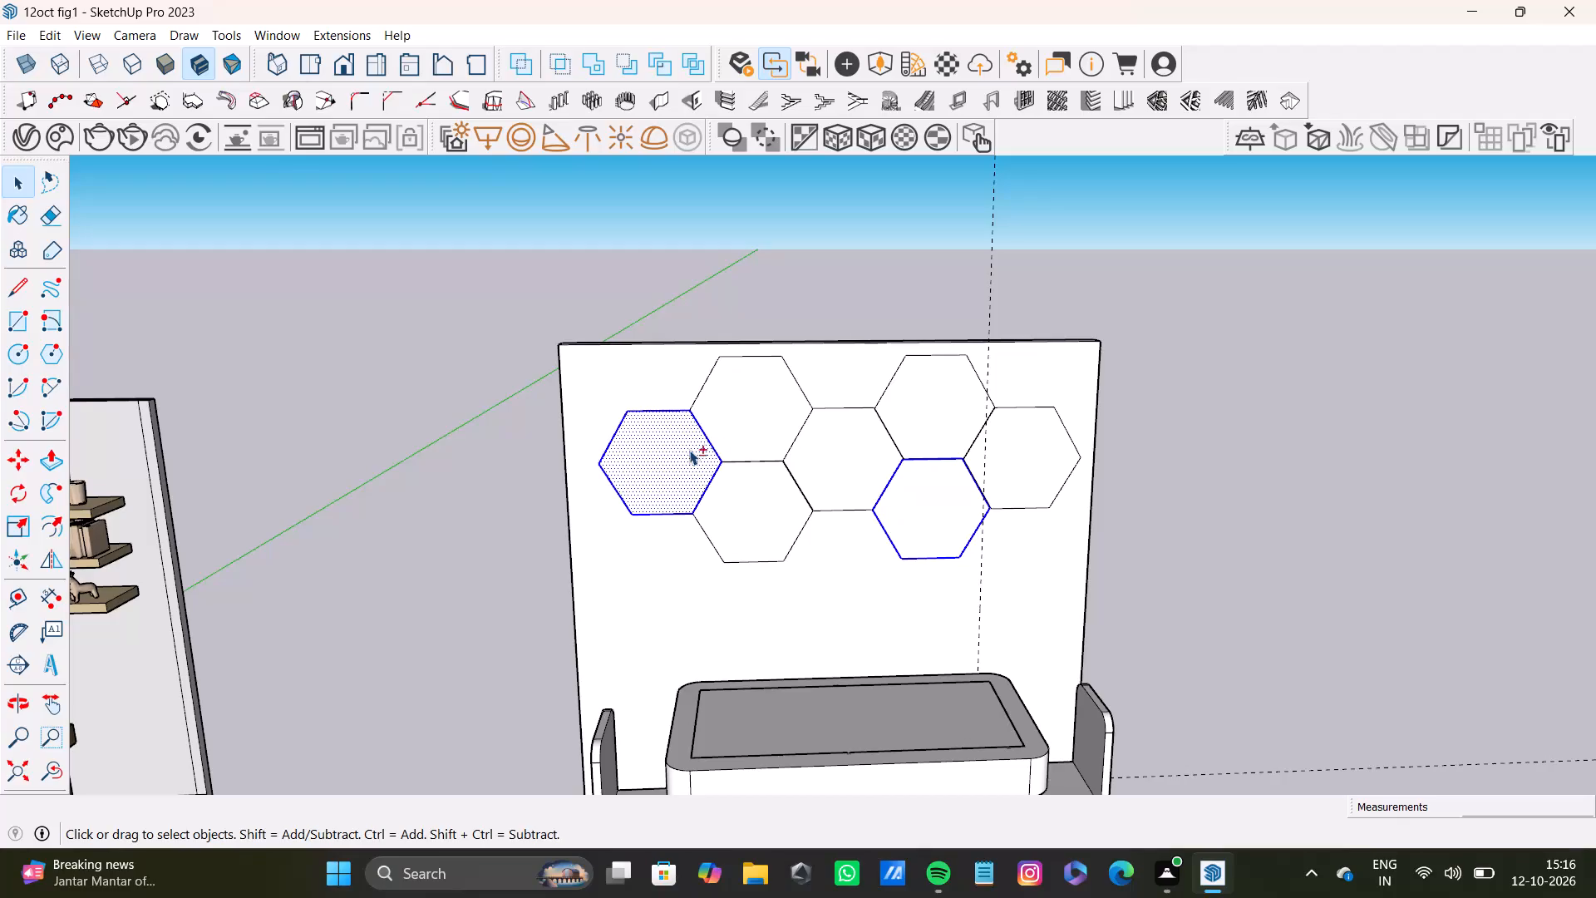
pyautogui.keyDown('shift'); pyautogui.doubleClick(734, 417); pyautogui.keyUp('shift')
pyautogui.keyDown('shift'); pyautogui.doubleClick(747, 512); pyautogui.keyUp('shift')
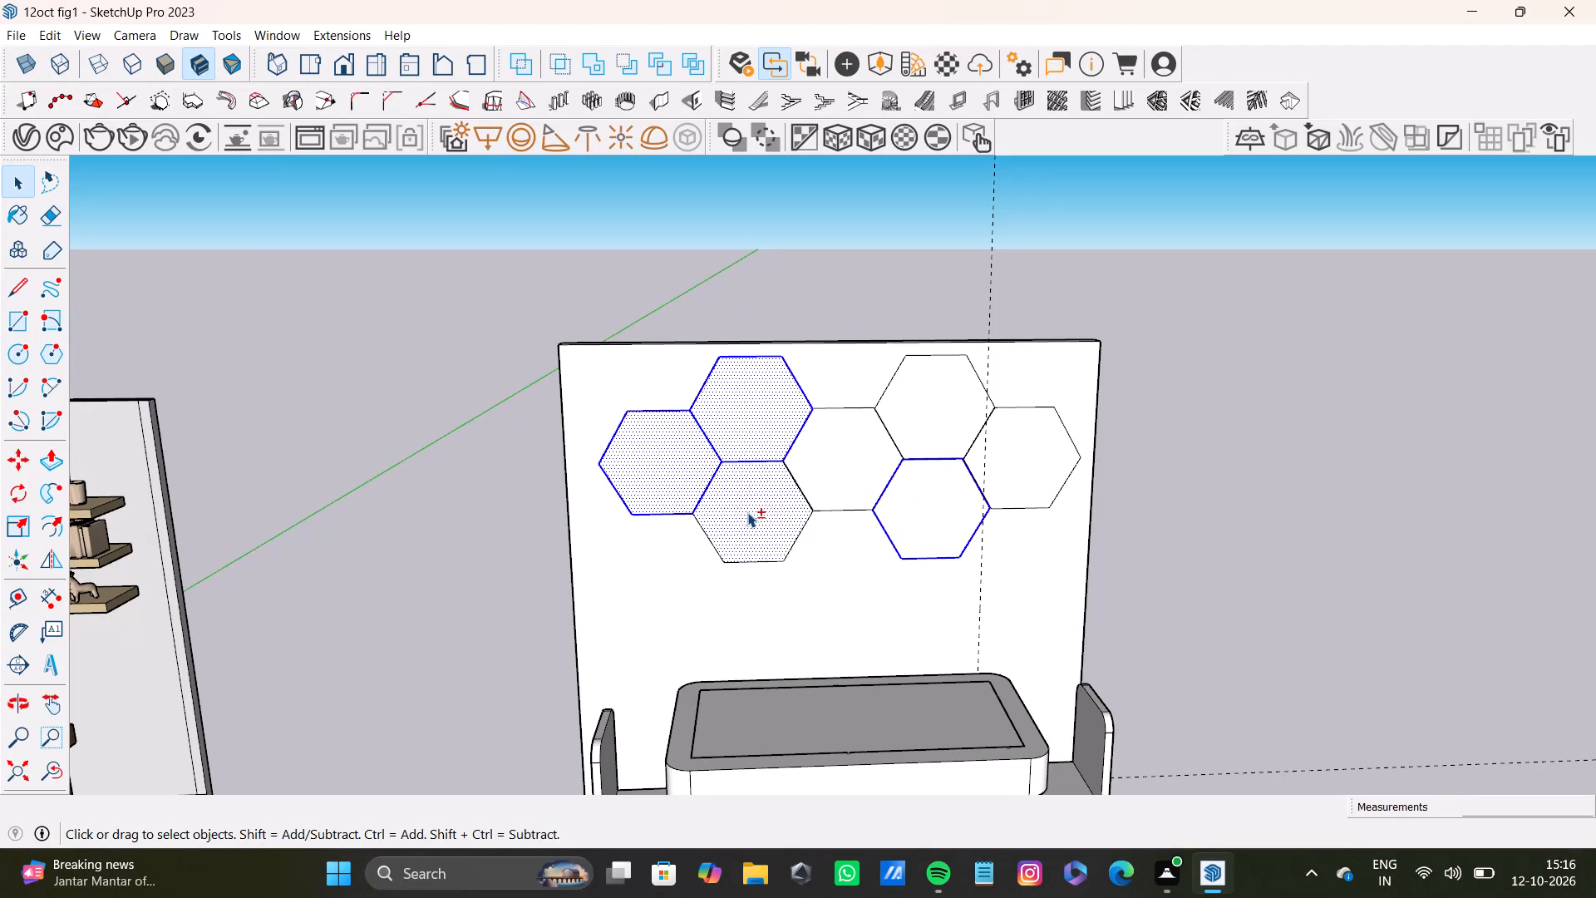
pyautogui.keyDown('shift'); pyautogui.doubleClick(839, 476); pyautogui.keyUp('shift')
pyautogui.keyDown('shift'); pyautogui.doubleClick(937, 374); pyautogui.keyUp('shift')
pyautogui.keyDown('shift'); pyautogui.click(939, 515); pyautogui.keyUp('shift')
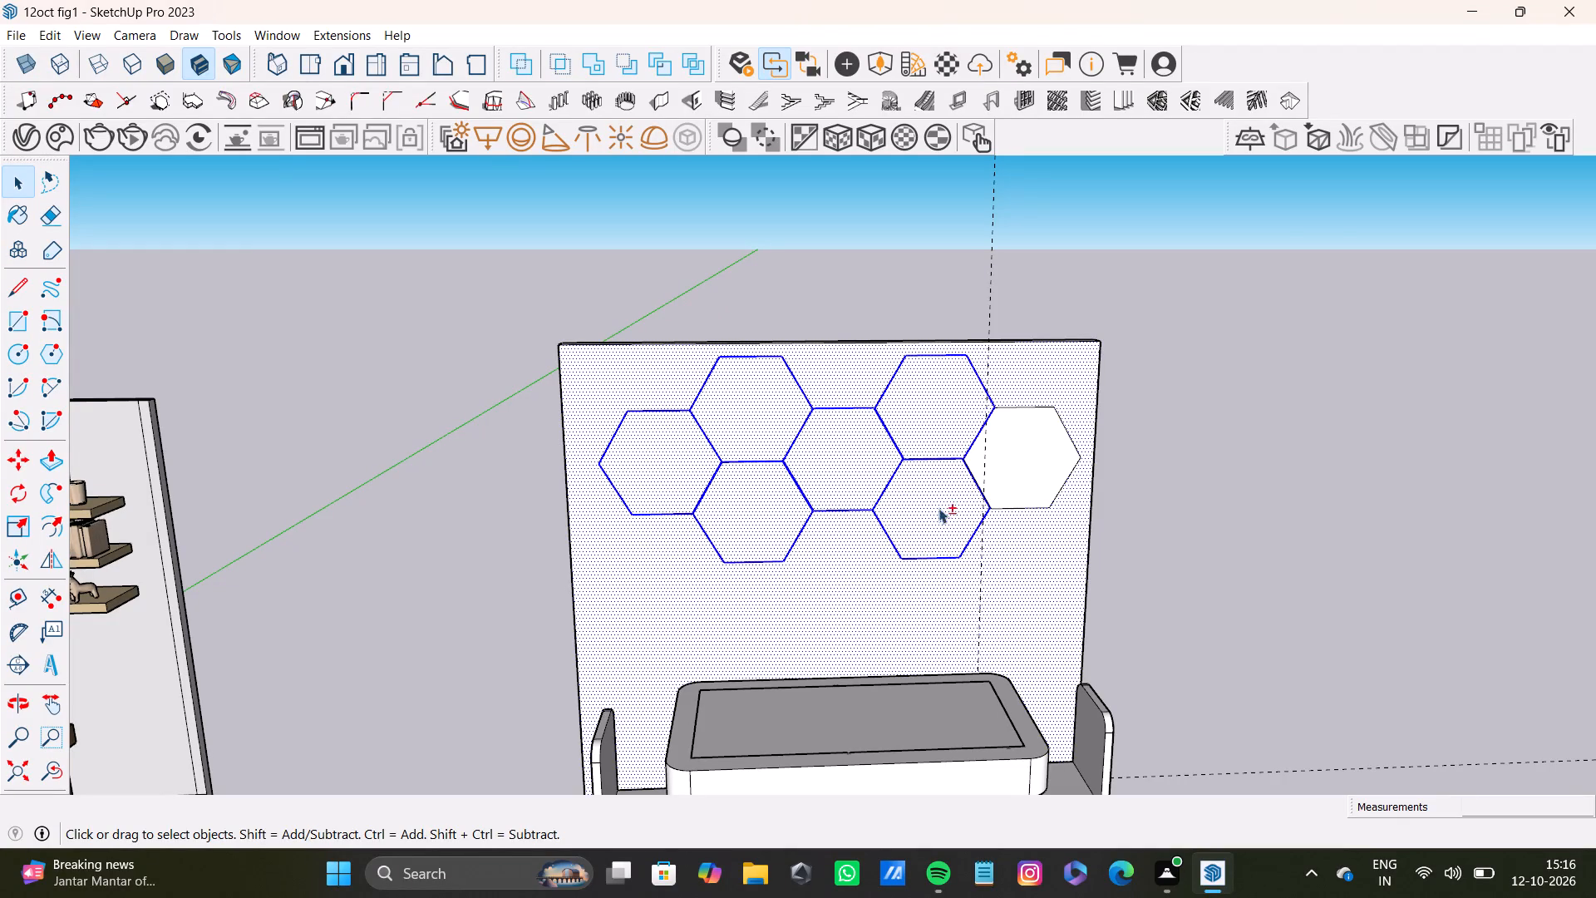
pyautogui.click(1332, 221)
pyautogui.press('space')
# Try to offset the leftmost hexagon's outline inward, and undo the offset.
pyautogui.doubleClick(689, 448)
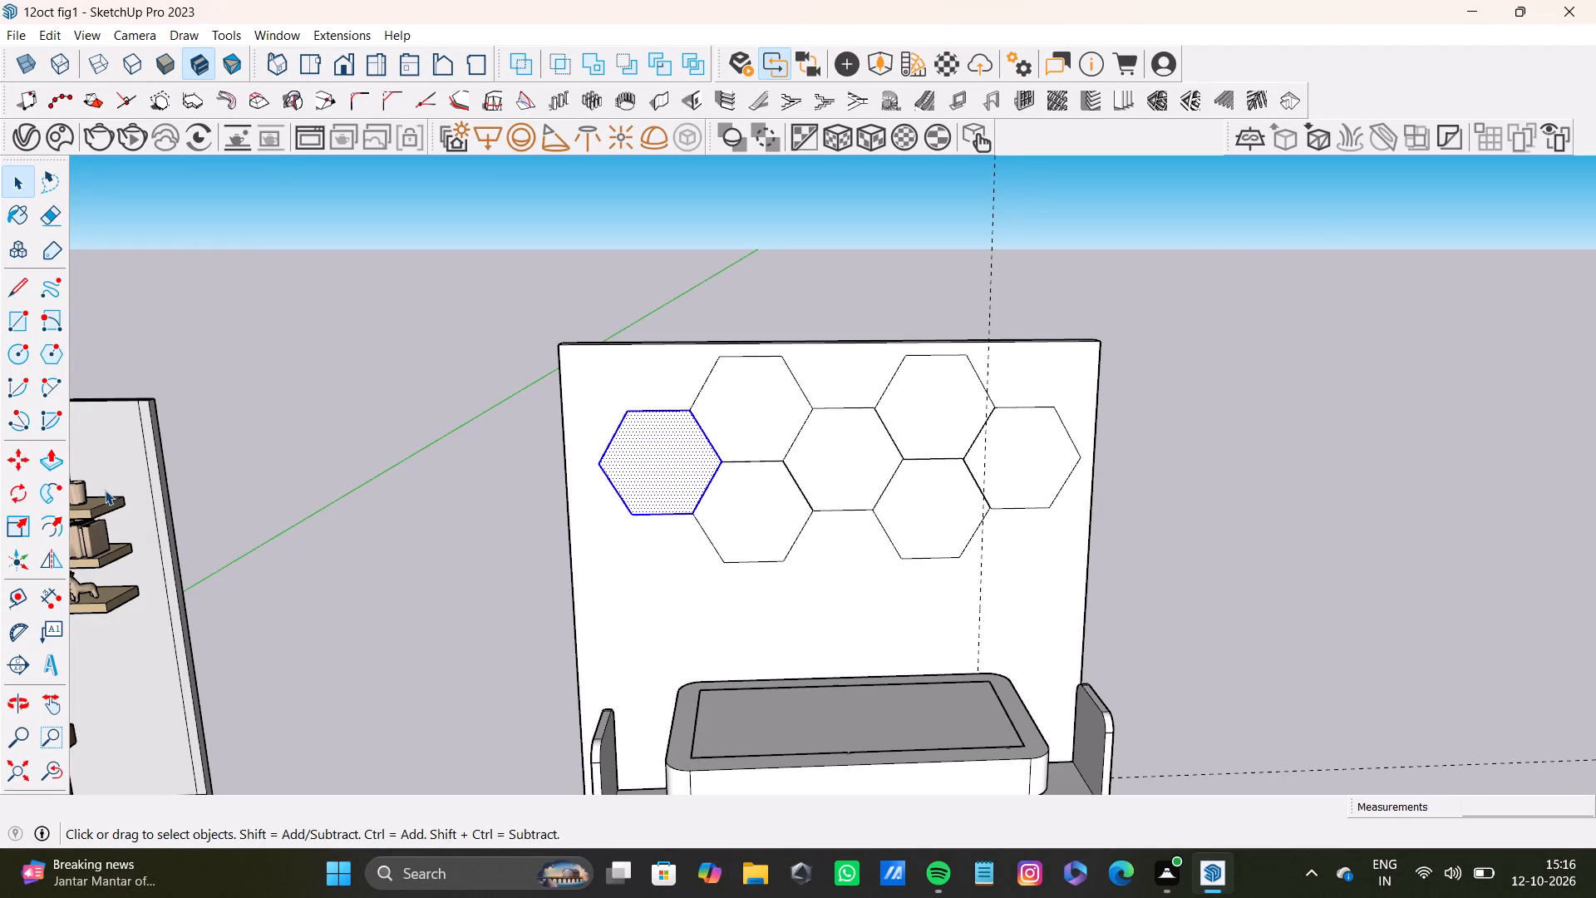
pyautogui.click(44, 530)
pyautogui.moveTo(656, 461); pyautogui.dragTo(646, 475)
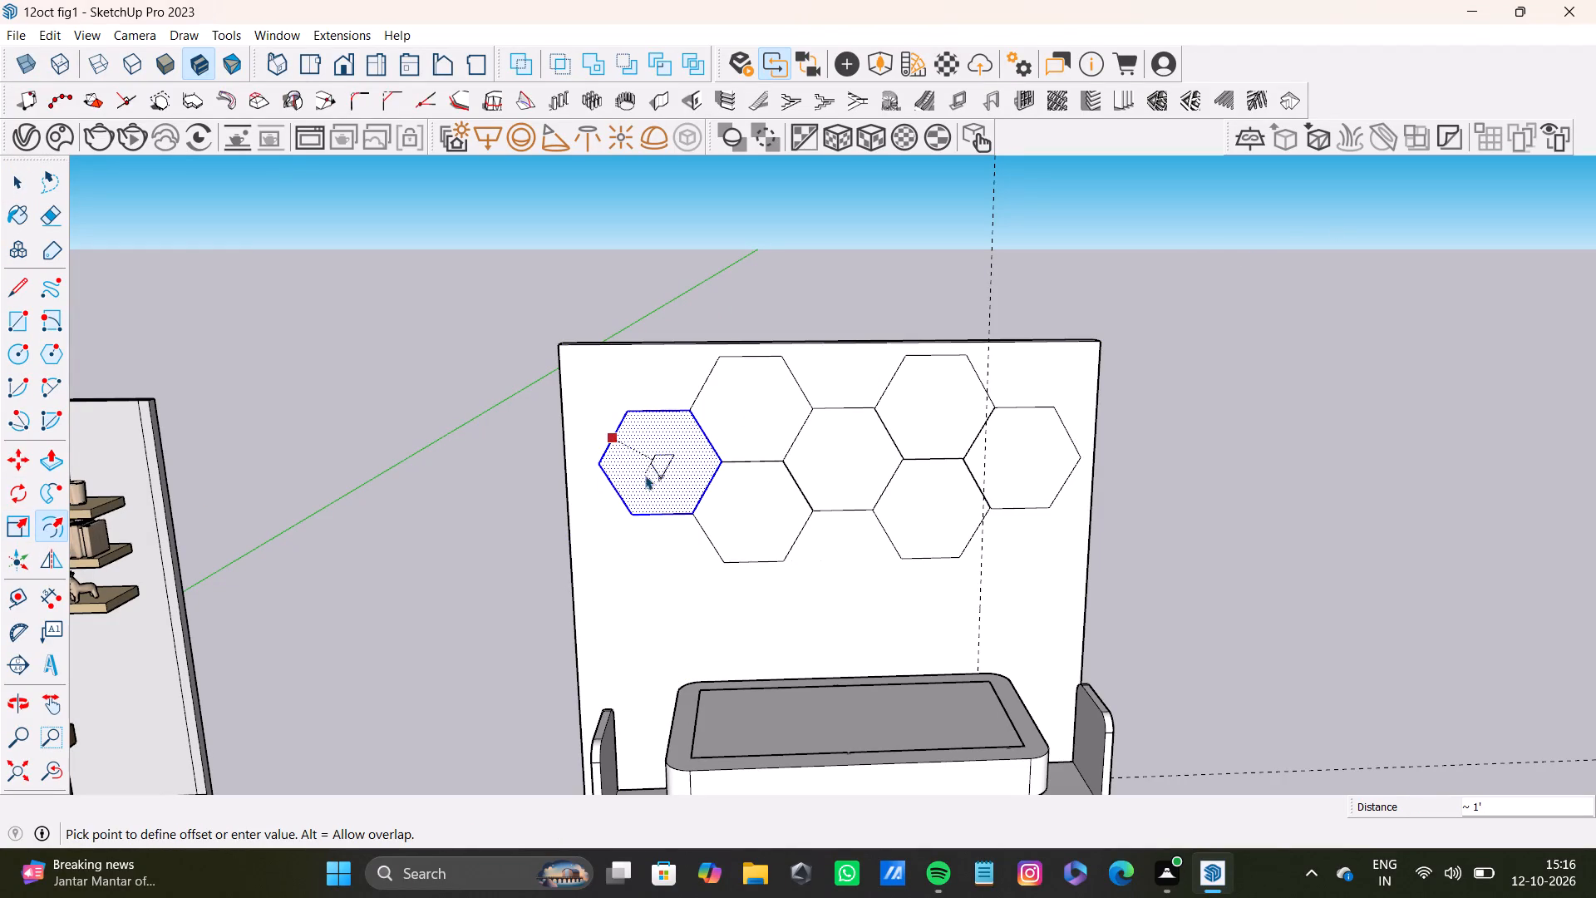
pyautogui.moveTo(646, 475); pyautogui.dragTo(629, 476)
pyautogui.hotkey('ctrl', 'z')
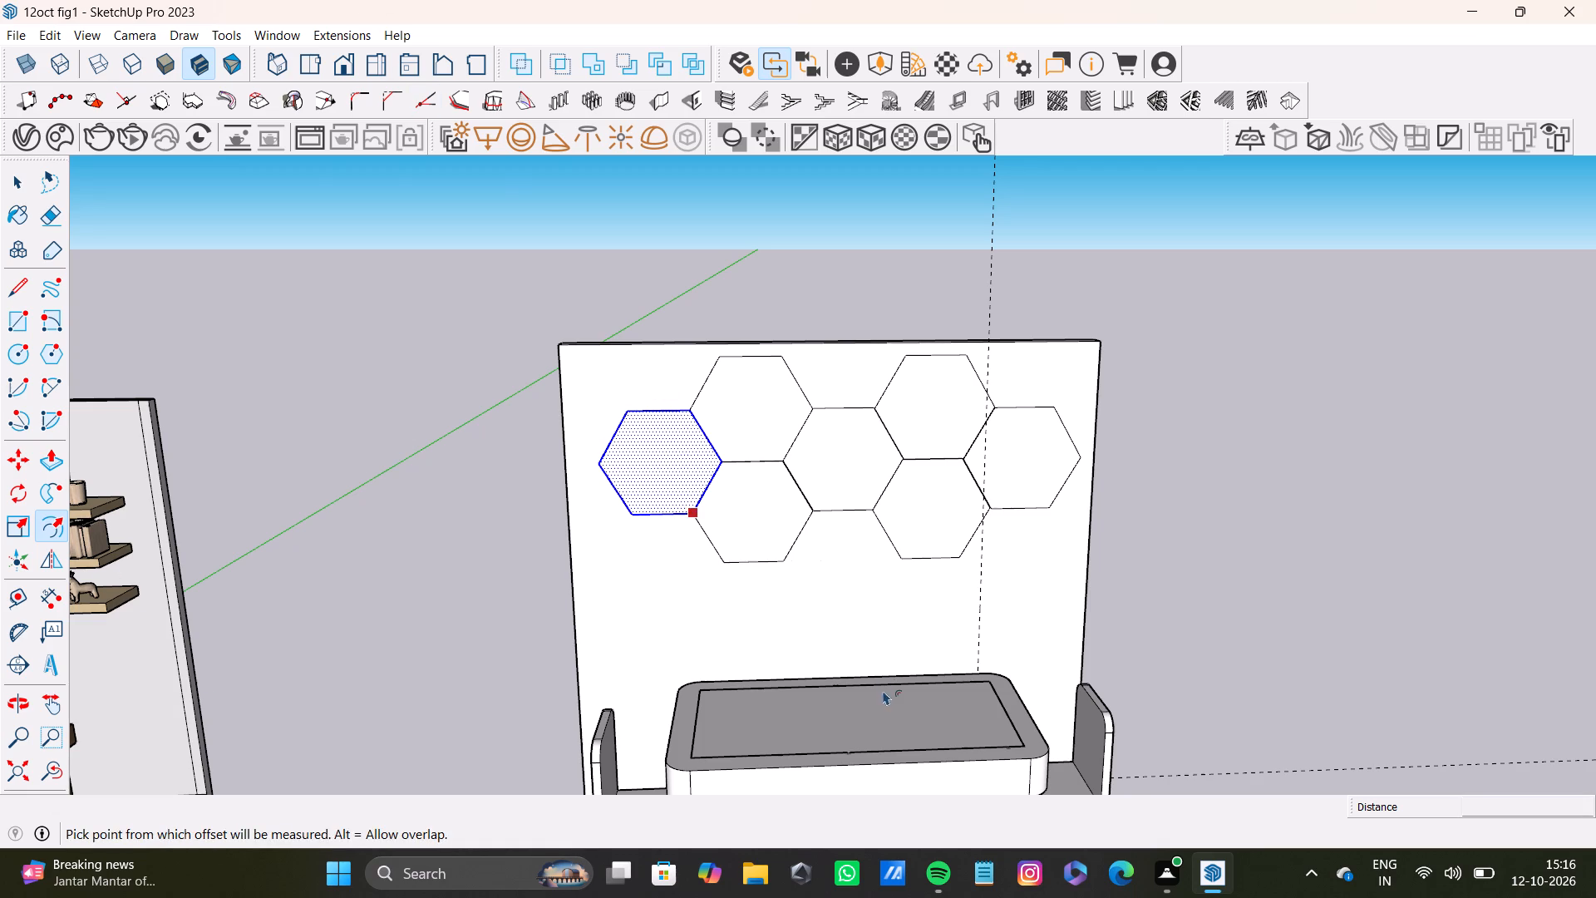
# Push/Pull the leftmost hexagon's face out from the wall by about 1' 9 13/16".
pyautogui.press('space')
pyautogui.click(669, 432)
pyautogui.press('p')
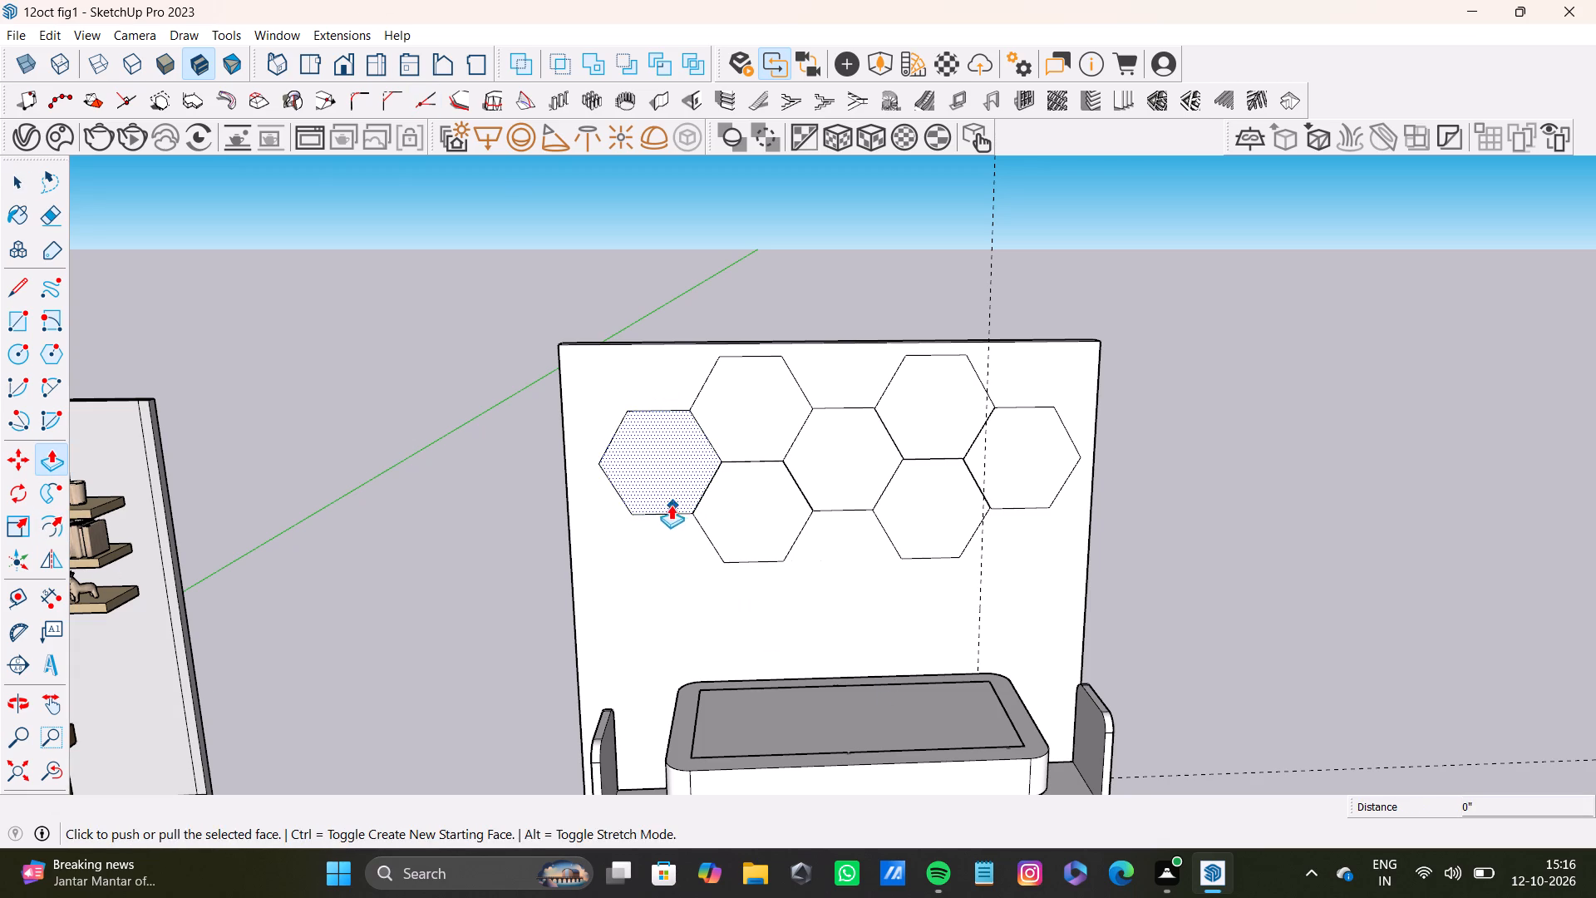
pyautogui.moveTo(660, 469); pyautogui.dragTo(670, 494)
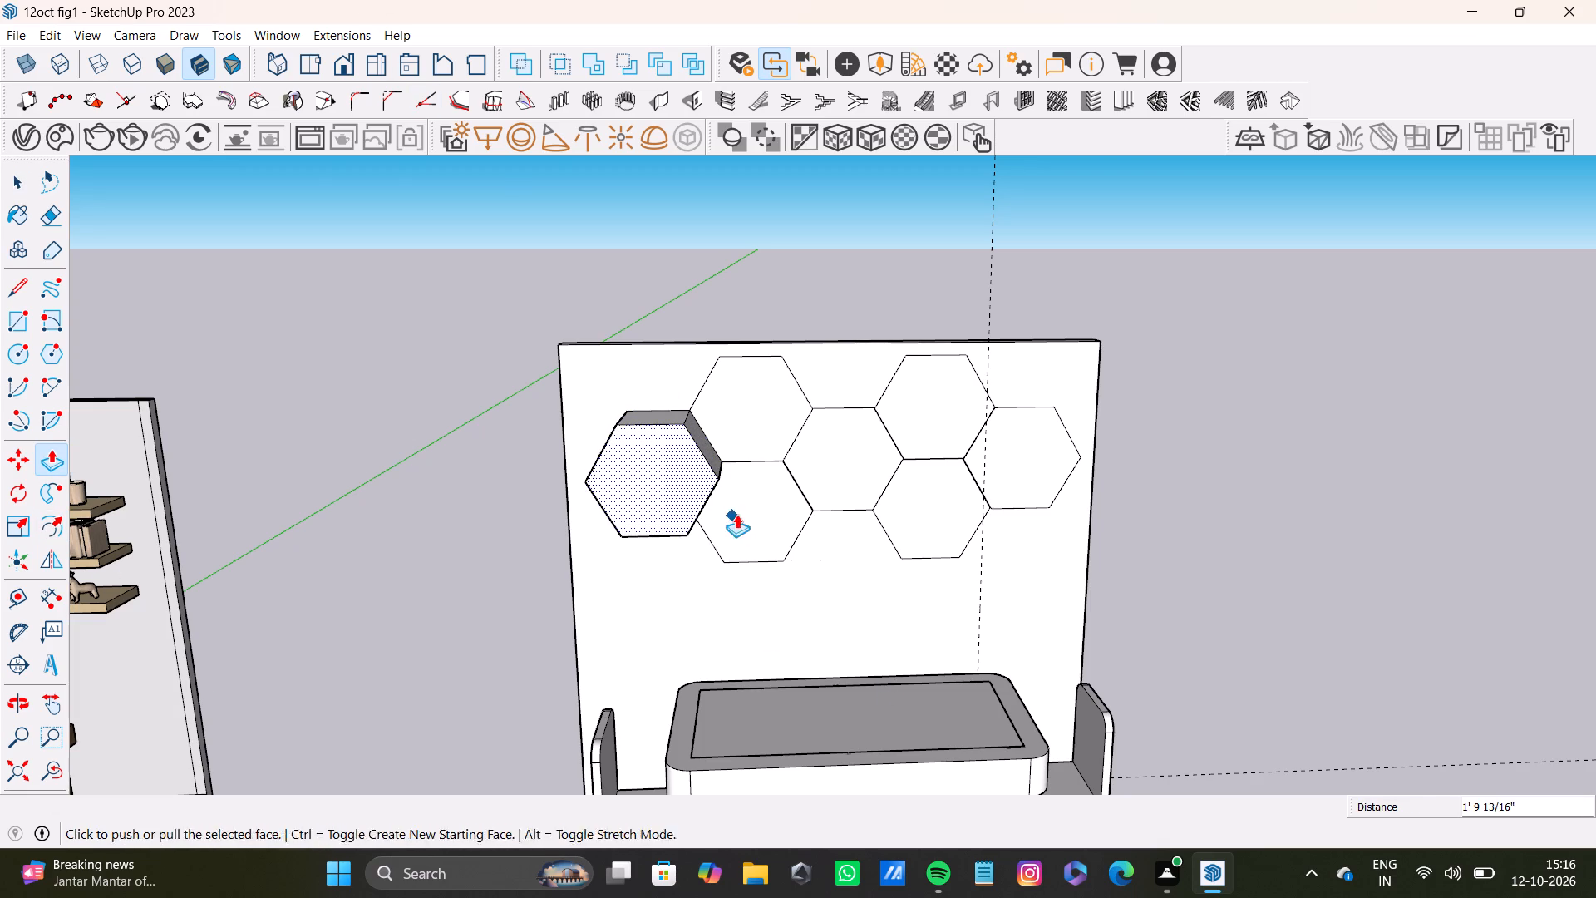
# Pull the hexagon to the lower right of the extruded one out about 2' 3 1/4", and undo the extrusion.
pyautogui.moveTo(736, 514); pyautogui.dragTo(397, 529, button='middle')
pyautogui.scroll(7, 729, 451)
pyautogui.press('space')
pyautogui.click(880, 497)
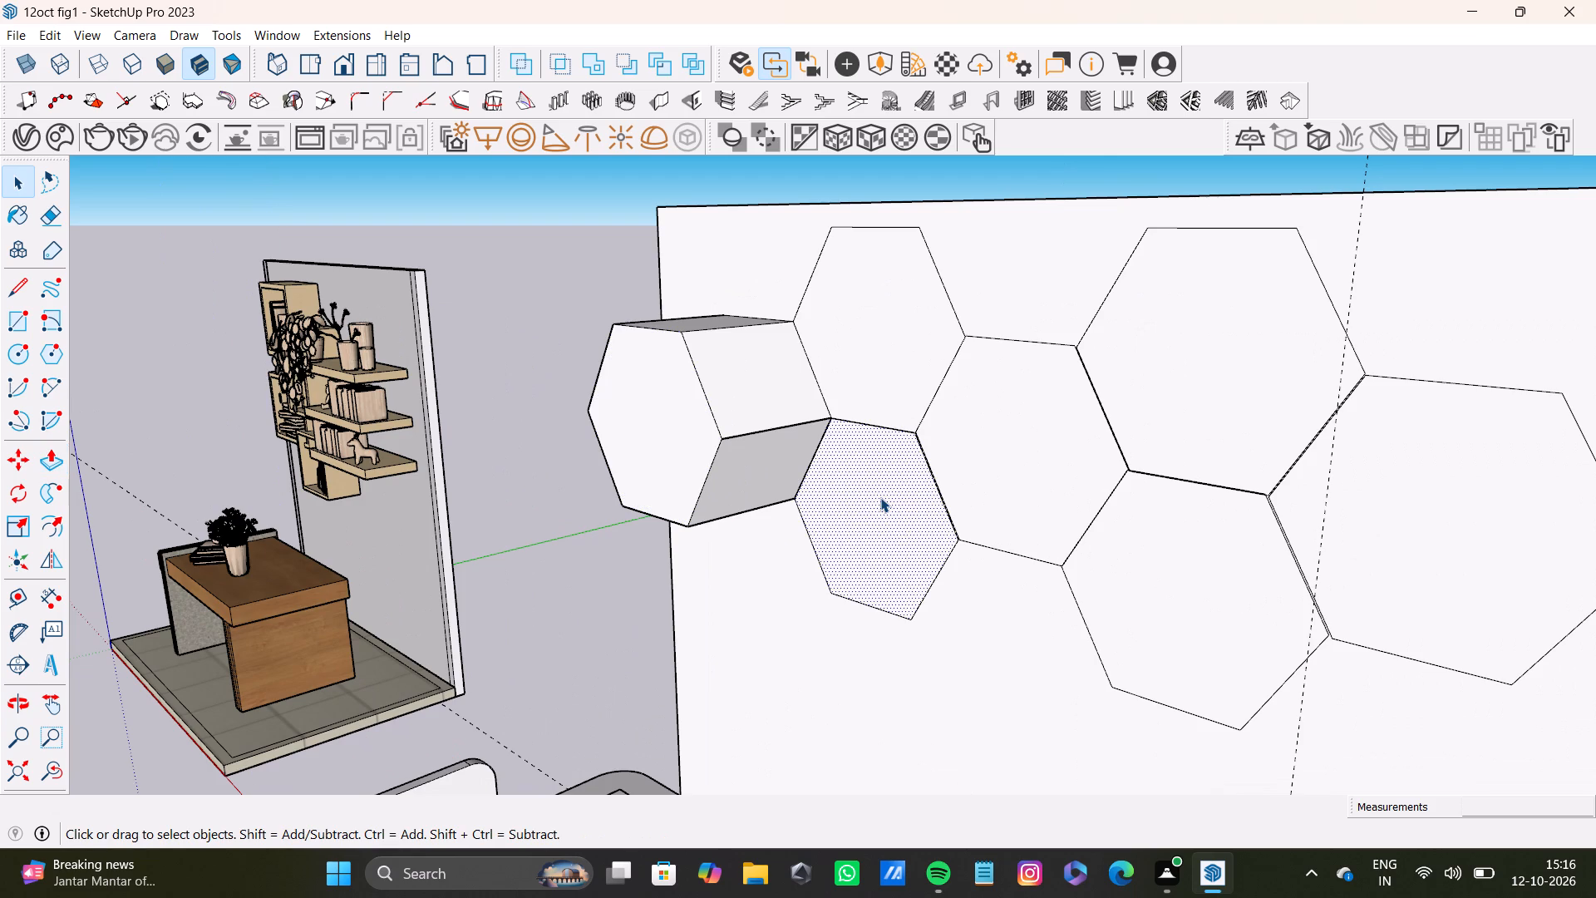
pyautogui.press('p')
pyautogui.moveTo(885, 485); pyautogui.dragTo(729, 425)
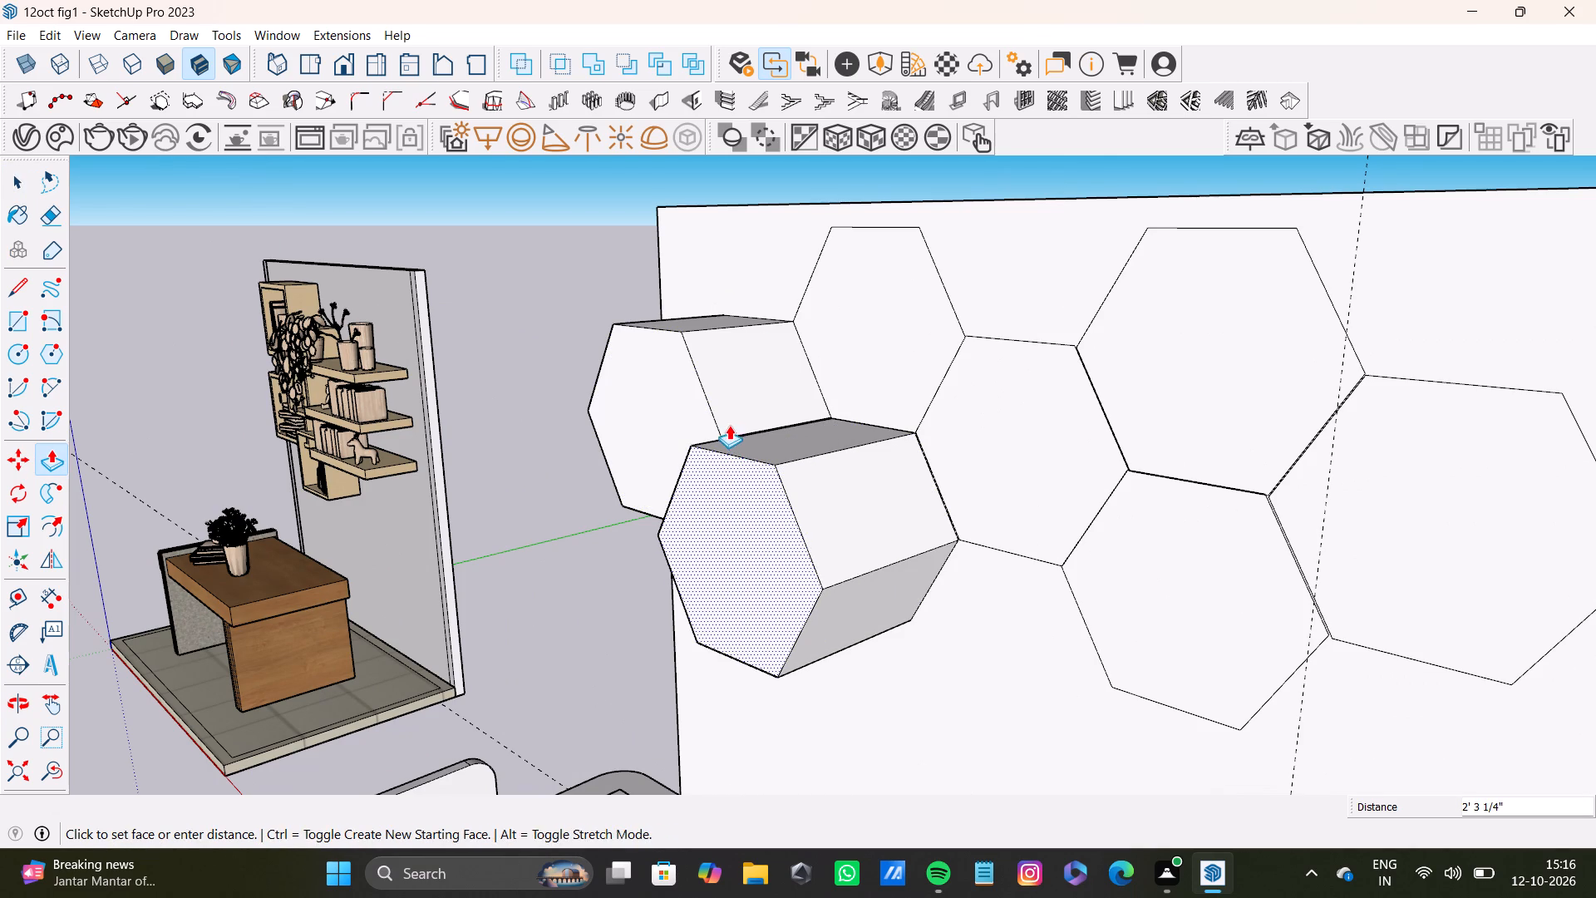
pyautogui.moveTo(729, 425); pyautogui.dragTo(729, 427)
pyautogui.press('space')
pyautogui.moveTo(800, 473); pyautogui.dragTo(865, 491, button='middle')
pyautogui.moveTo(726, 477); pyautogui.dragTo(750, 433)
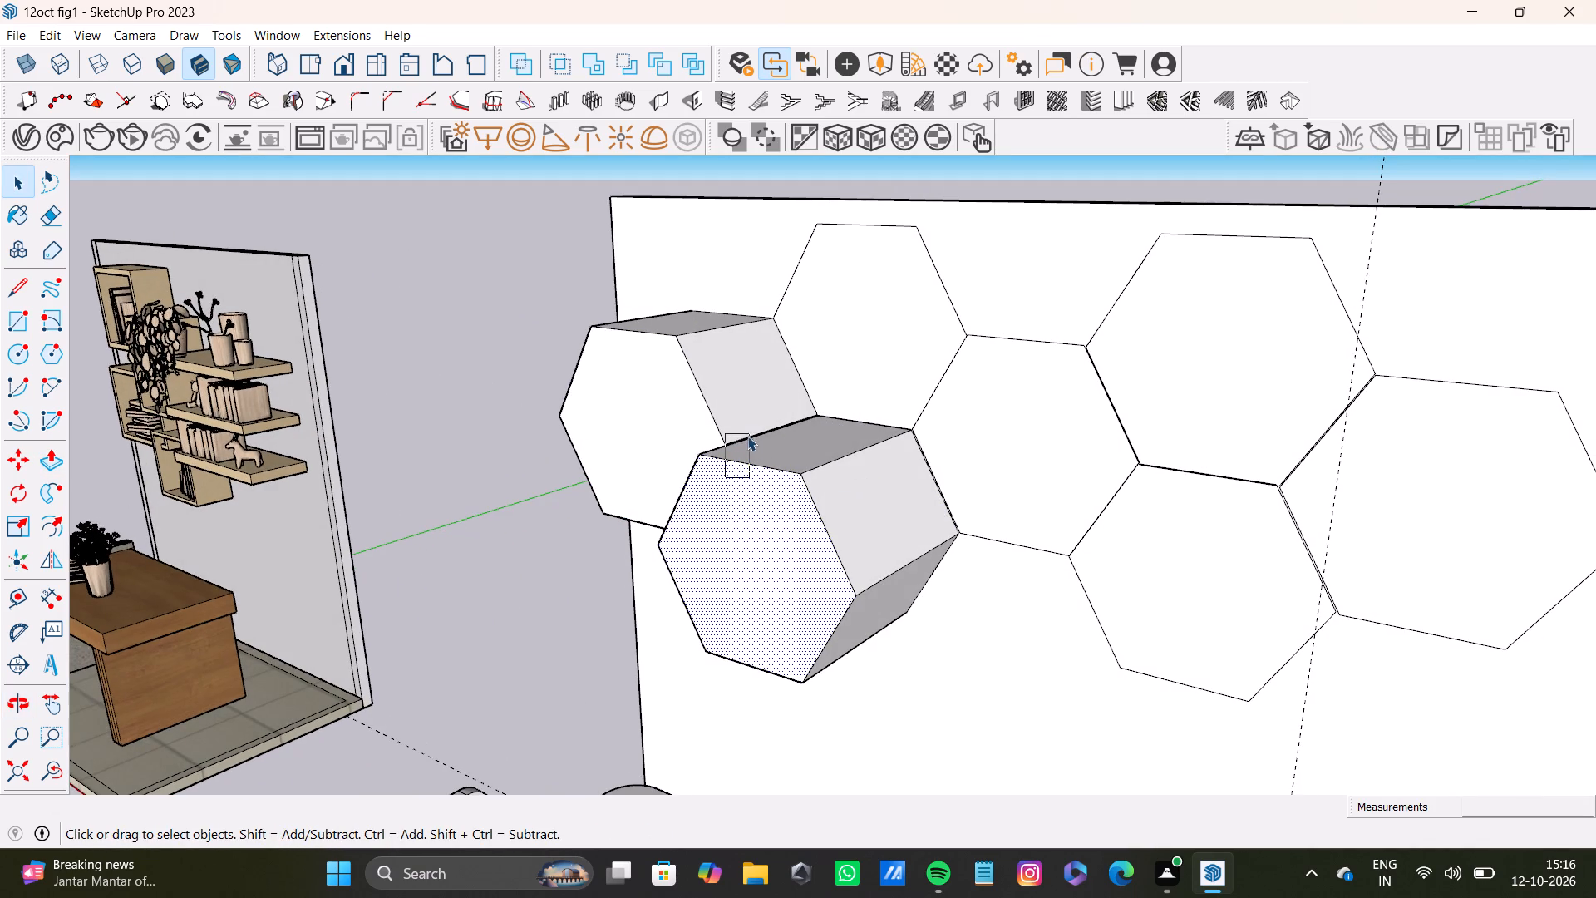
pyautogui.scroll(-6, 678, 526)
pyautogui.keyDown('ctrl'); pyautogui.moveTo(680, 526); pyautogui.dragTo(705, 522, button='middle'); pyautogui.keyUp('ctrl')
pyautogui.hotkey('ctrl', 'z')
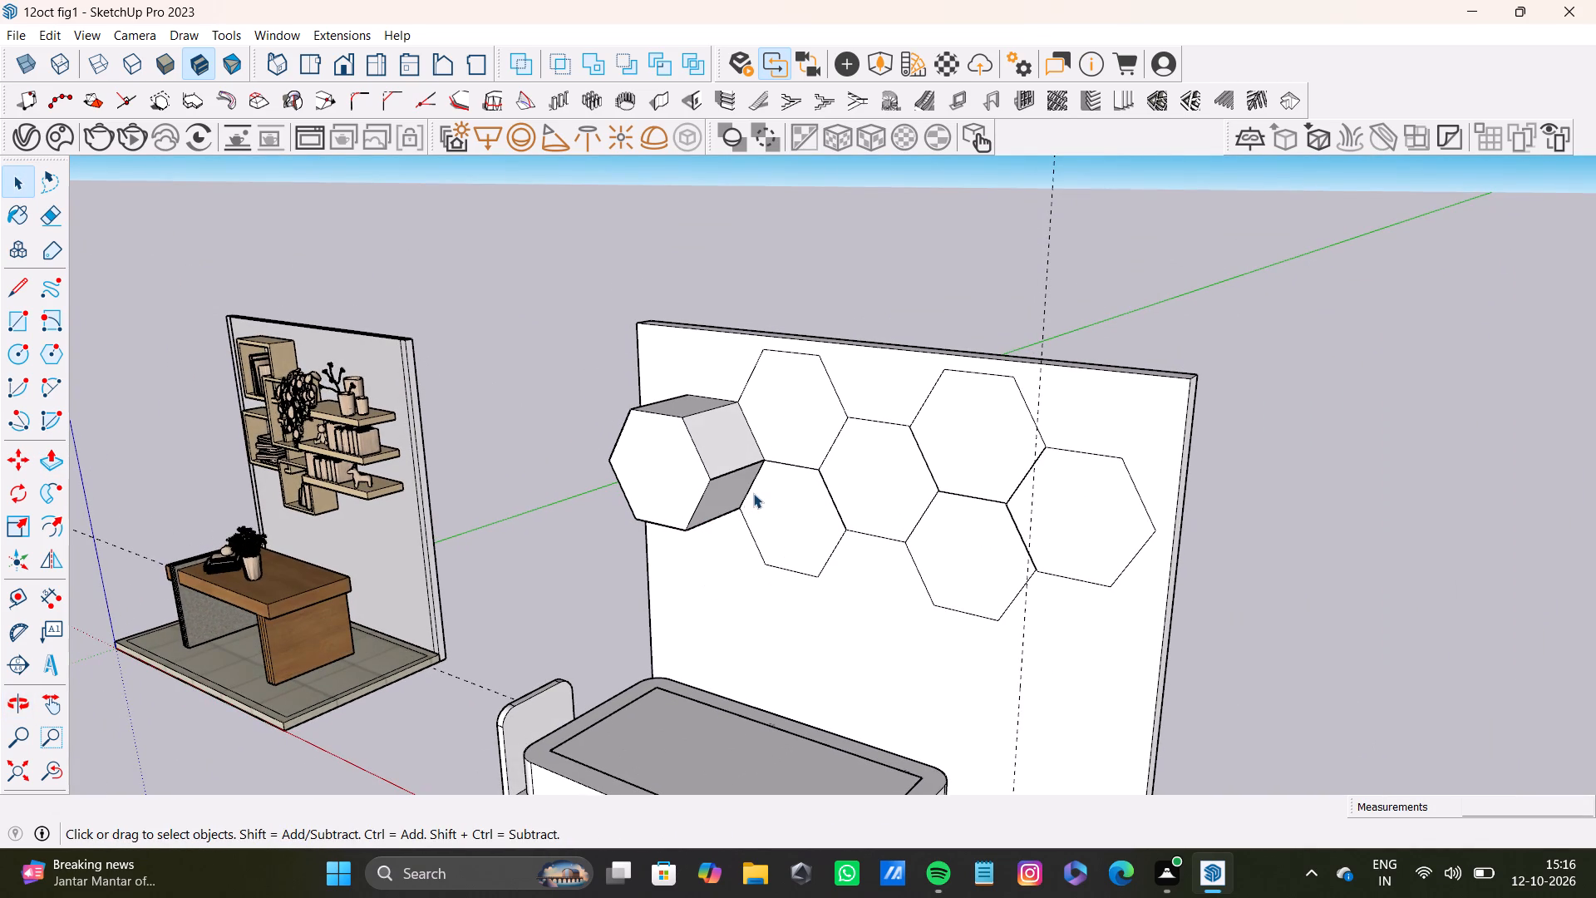
# Pull the lower-left, upper-left and middle hexagons out level with the leftmost hexagon, about 1' 9 13/16".
pyautogui.press('p')
pyautogui.click(787, 499)
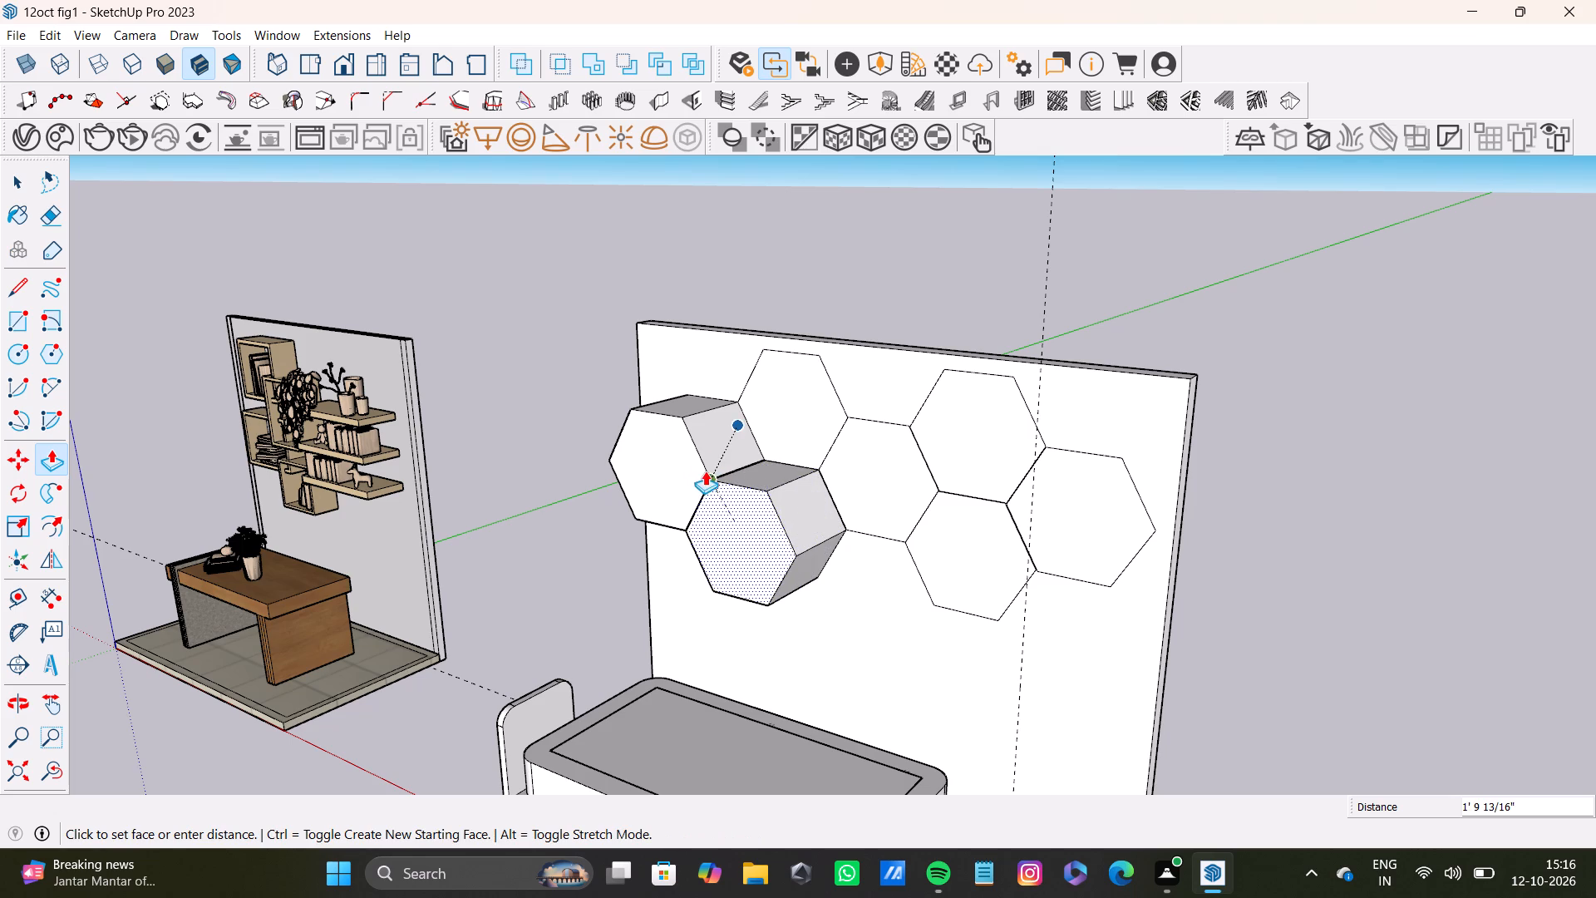
pyautogui.click(705, 471)
pyautogui.press('space')
pyautogui.click(785, 408)
pyautogui.press('p')
pyautogui.moveTo(785, 408); pyautogui.dragTo(696, 419)
pyautogui.press('space')
pyautogui.click(877, 474)
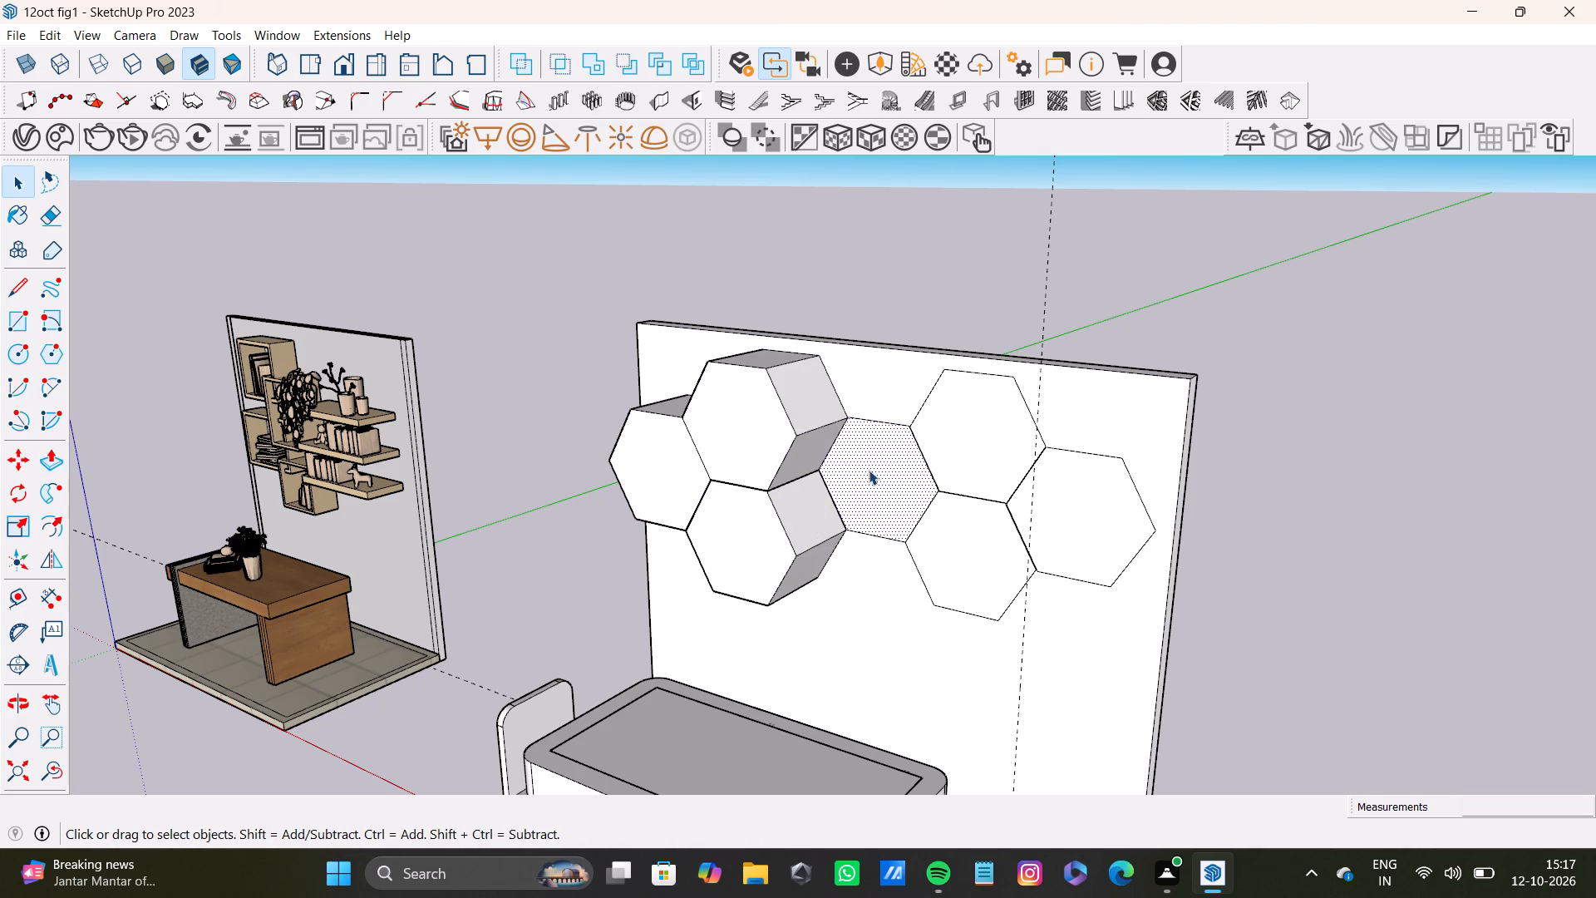
pyautogui.press('p')
pyautogui.moveTo(869, 470); pyautogui.dragTo(786, 486)
# Pull the upper-right hexagon out from the wall by about 1' 9 1/8".
pyautogui.press('space')
pyautogui.click(953, 447)
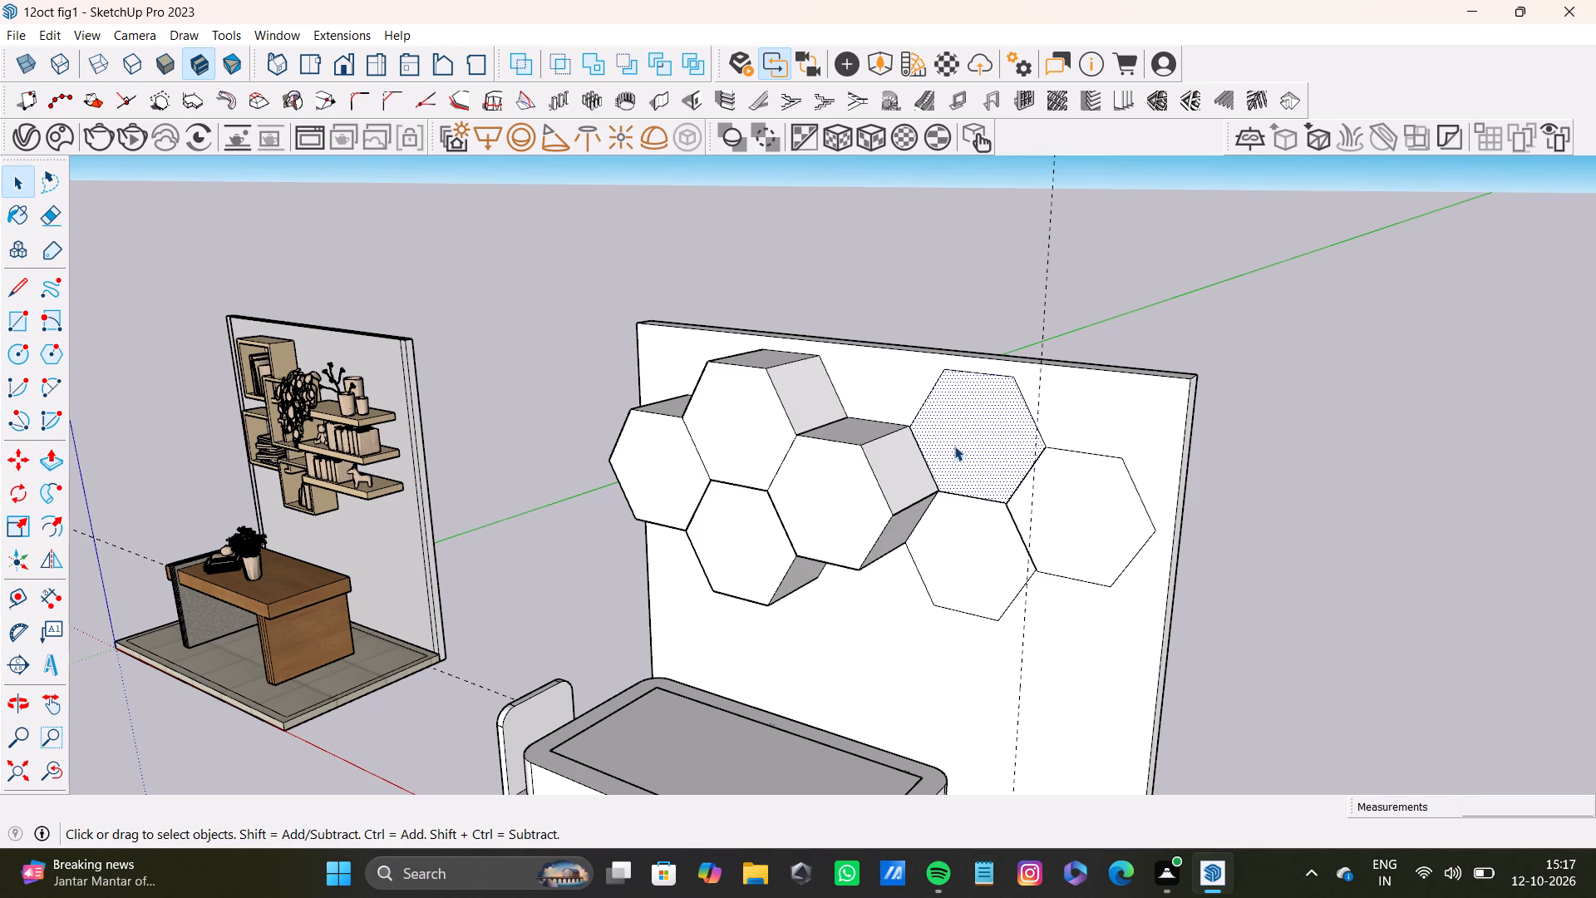
pyautogui.press('p')
pyautogui.moveTo(955, 446); pyautogui.dragTo(902, 466)
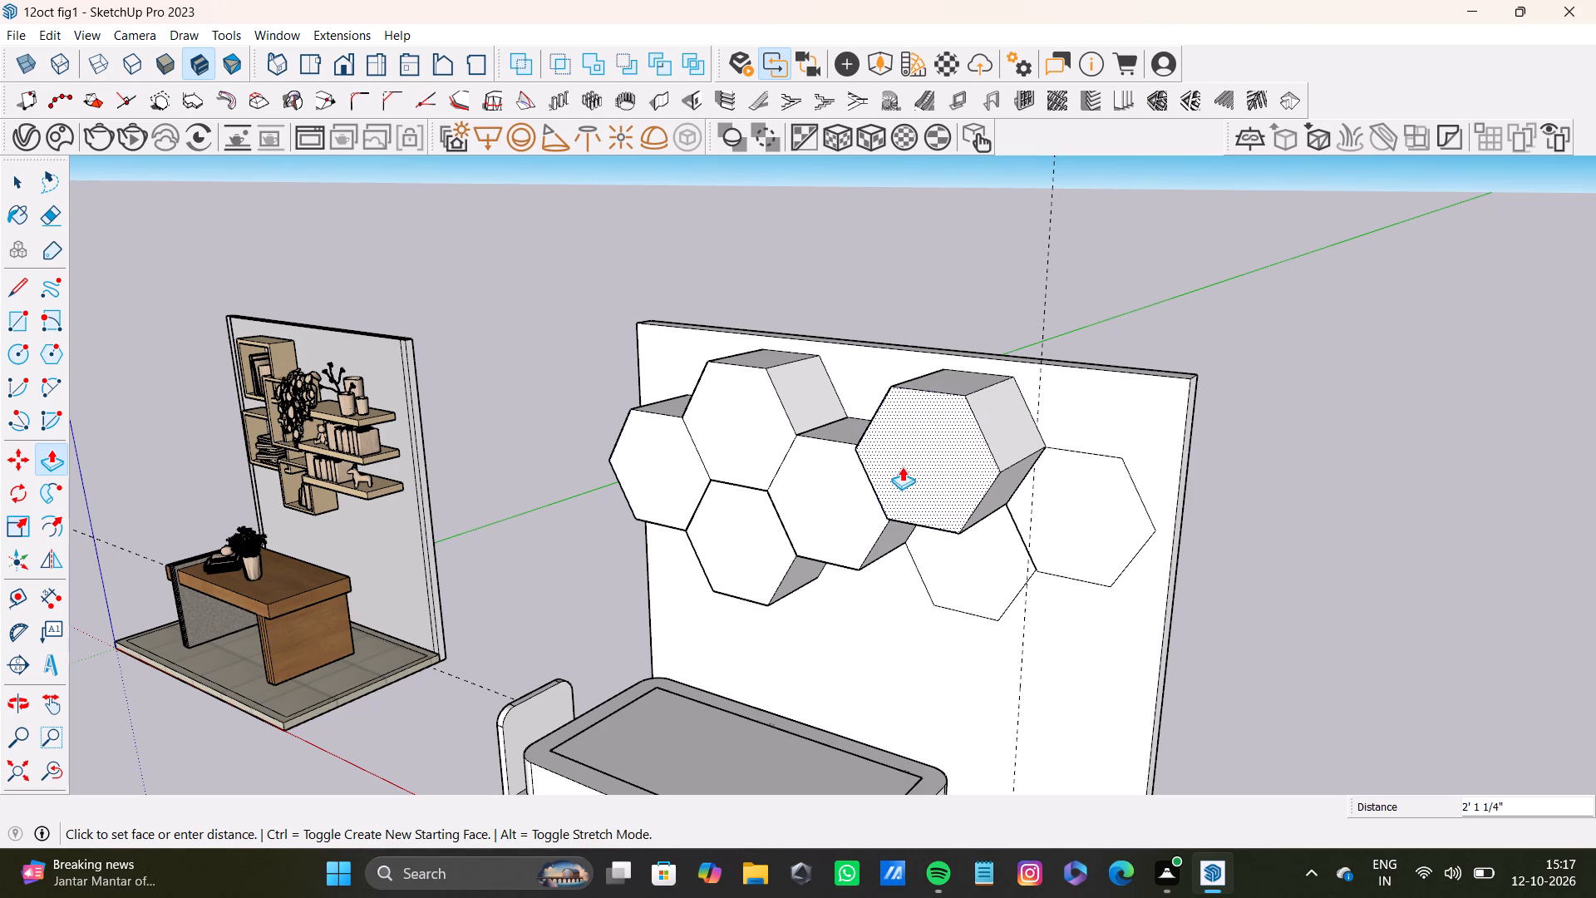
pyautogui.moveTo(902, 466); pyautogui.dragTo(909, 463)
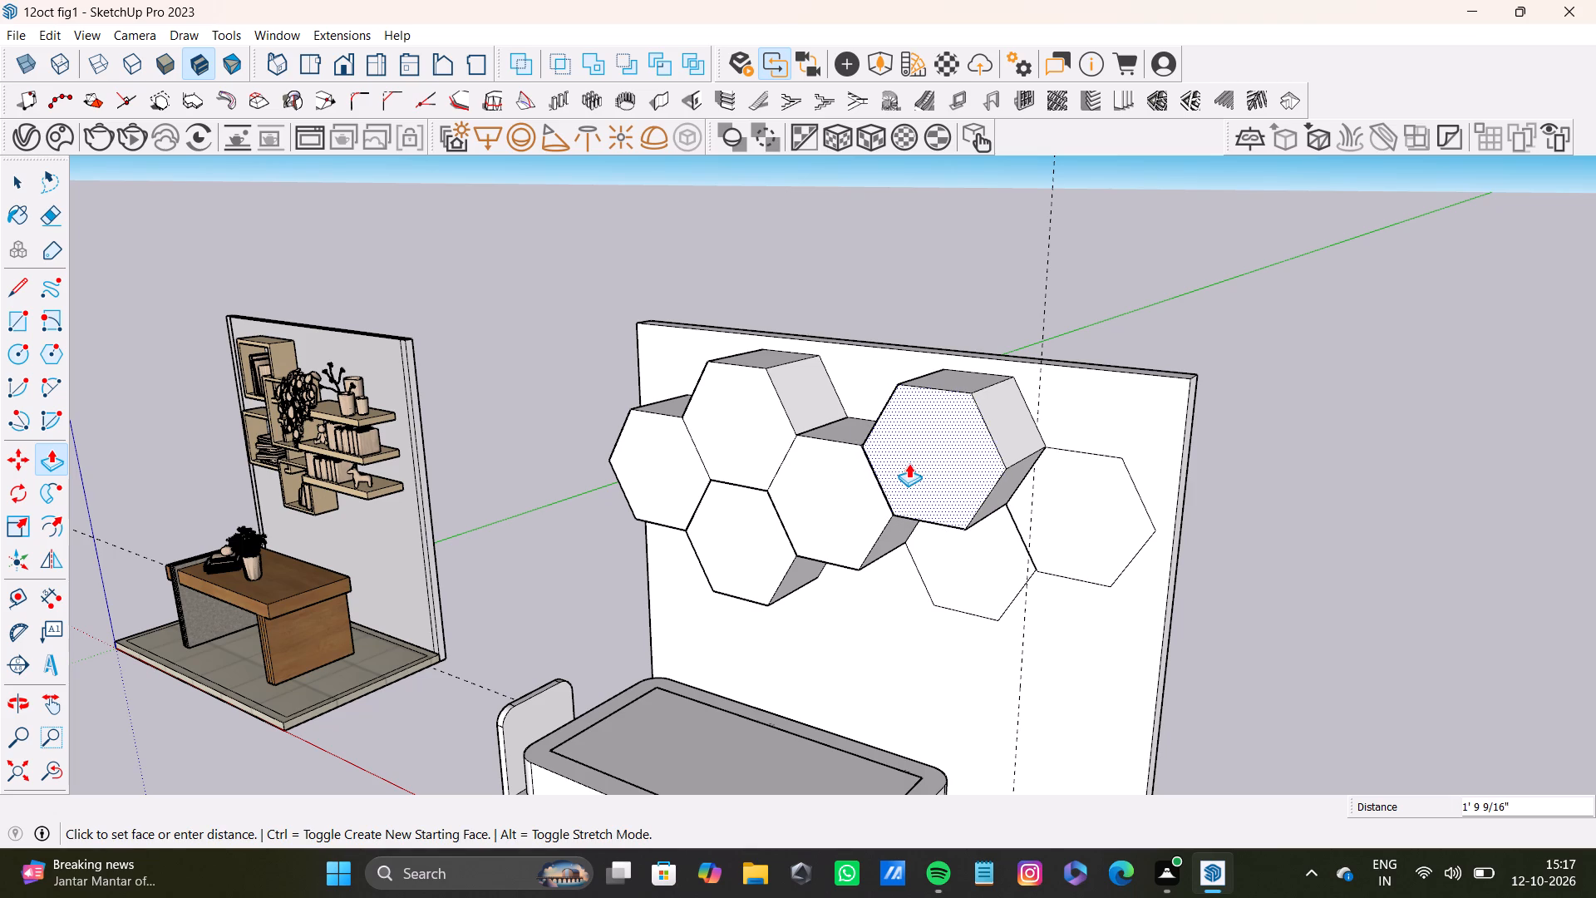
pyautogui.moveTo(909, 463); pyautogui.dragTo(909, 462)
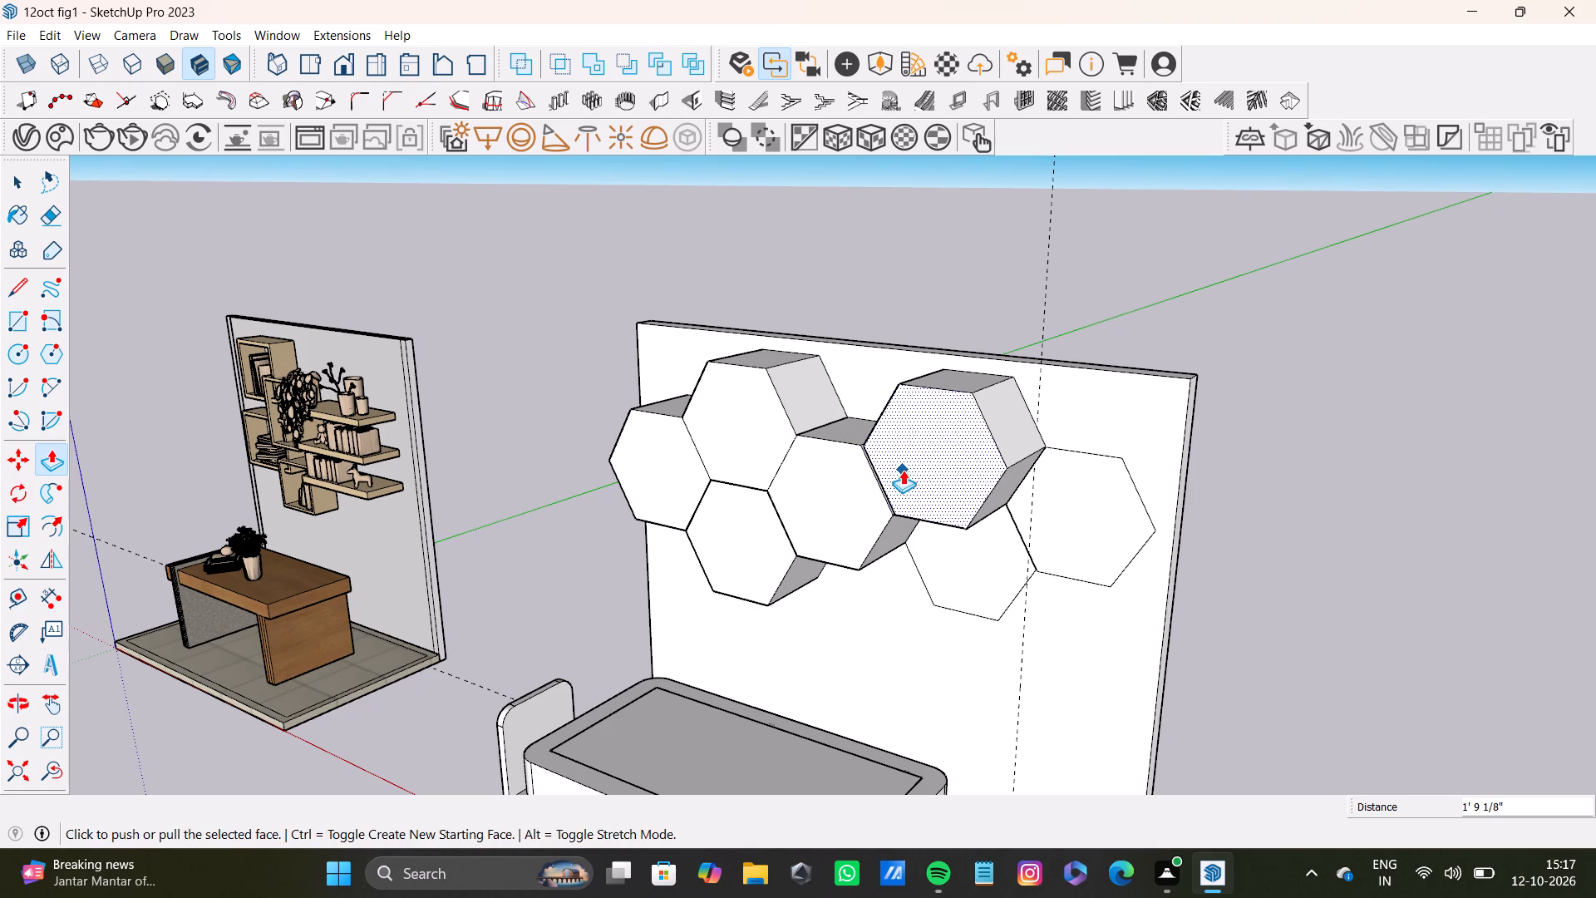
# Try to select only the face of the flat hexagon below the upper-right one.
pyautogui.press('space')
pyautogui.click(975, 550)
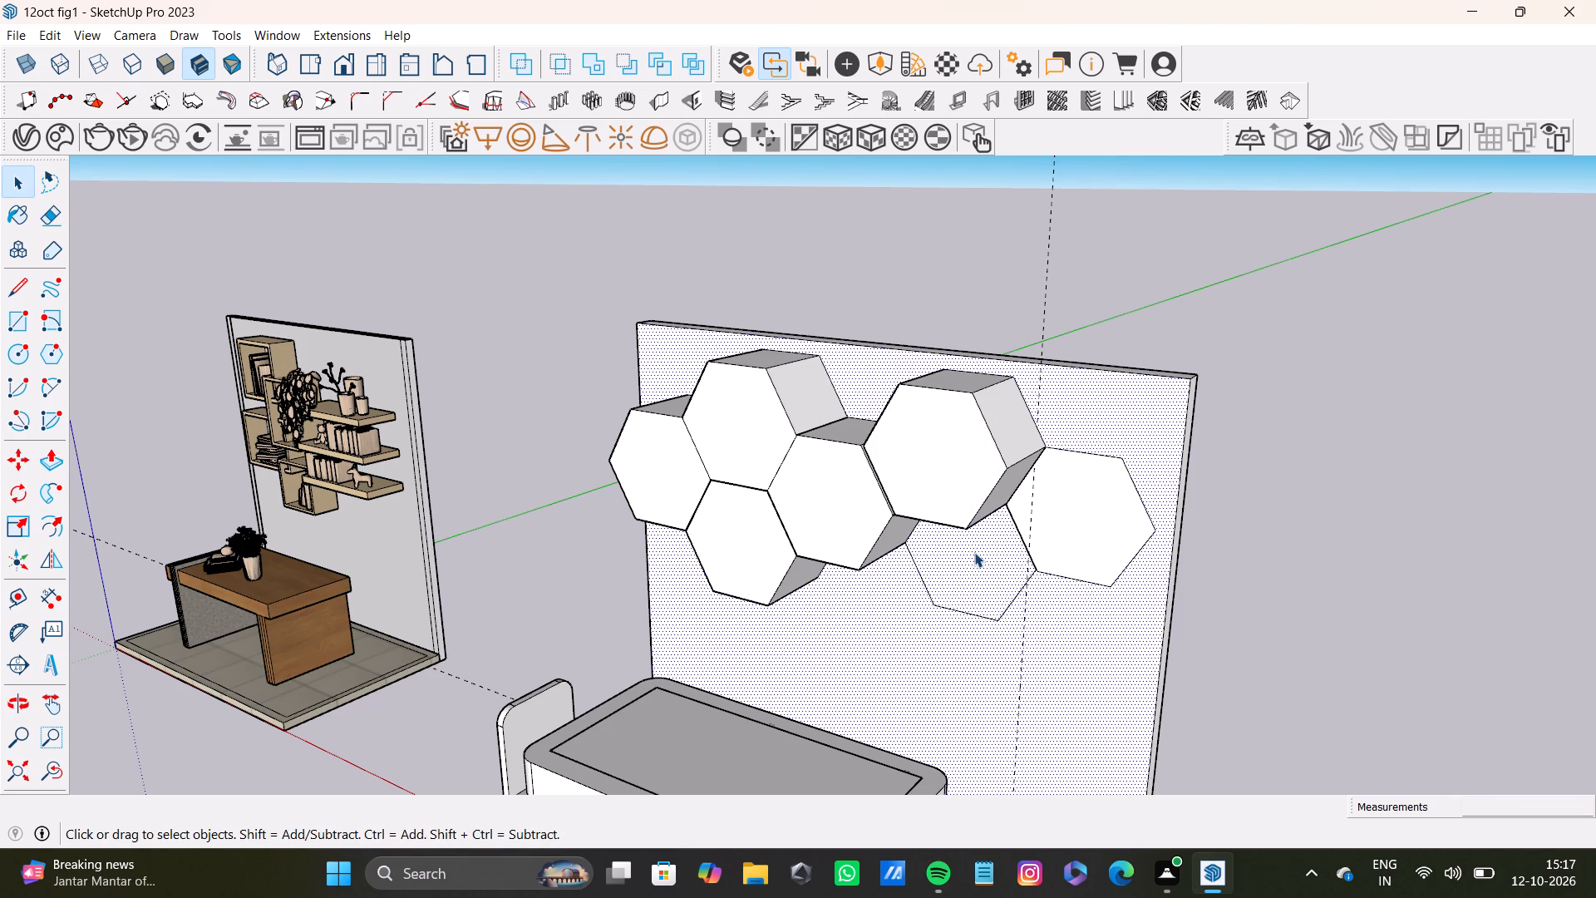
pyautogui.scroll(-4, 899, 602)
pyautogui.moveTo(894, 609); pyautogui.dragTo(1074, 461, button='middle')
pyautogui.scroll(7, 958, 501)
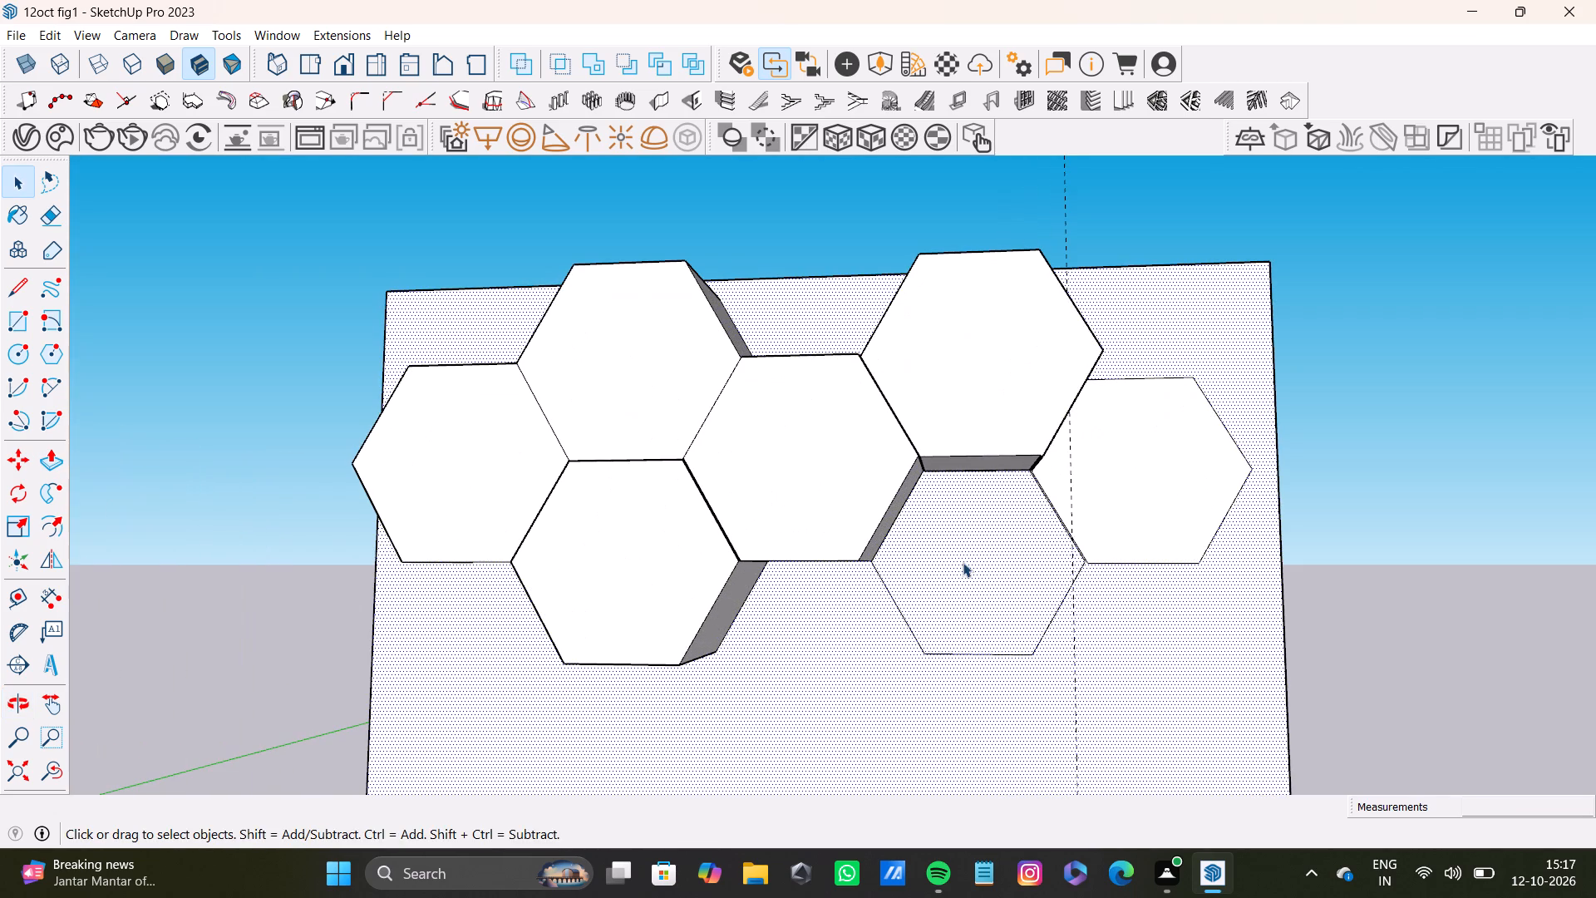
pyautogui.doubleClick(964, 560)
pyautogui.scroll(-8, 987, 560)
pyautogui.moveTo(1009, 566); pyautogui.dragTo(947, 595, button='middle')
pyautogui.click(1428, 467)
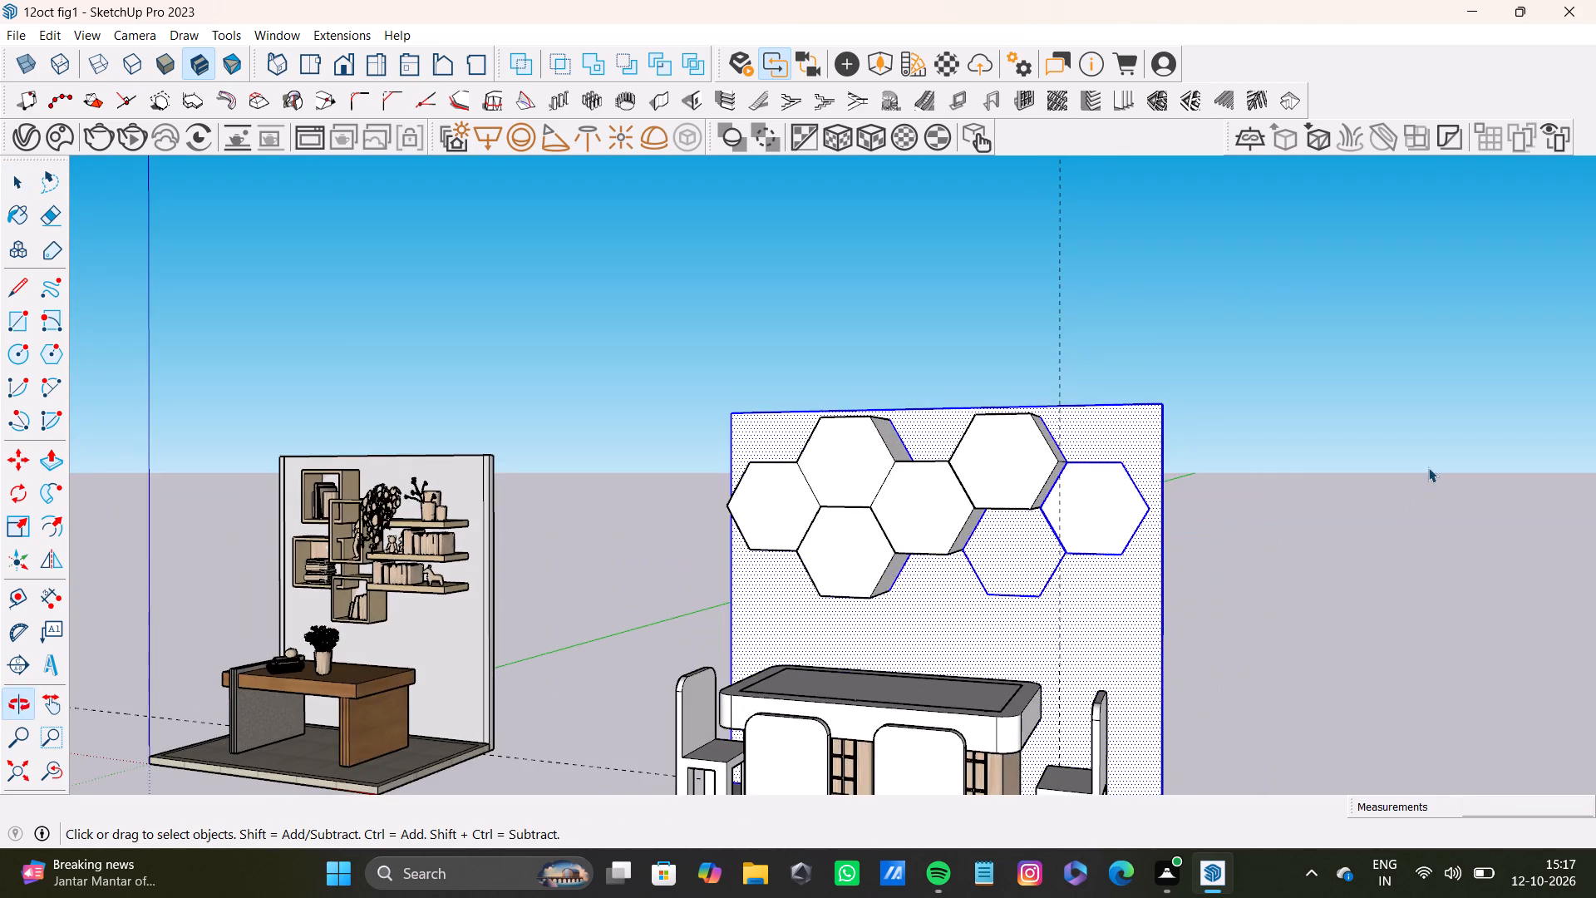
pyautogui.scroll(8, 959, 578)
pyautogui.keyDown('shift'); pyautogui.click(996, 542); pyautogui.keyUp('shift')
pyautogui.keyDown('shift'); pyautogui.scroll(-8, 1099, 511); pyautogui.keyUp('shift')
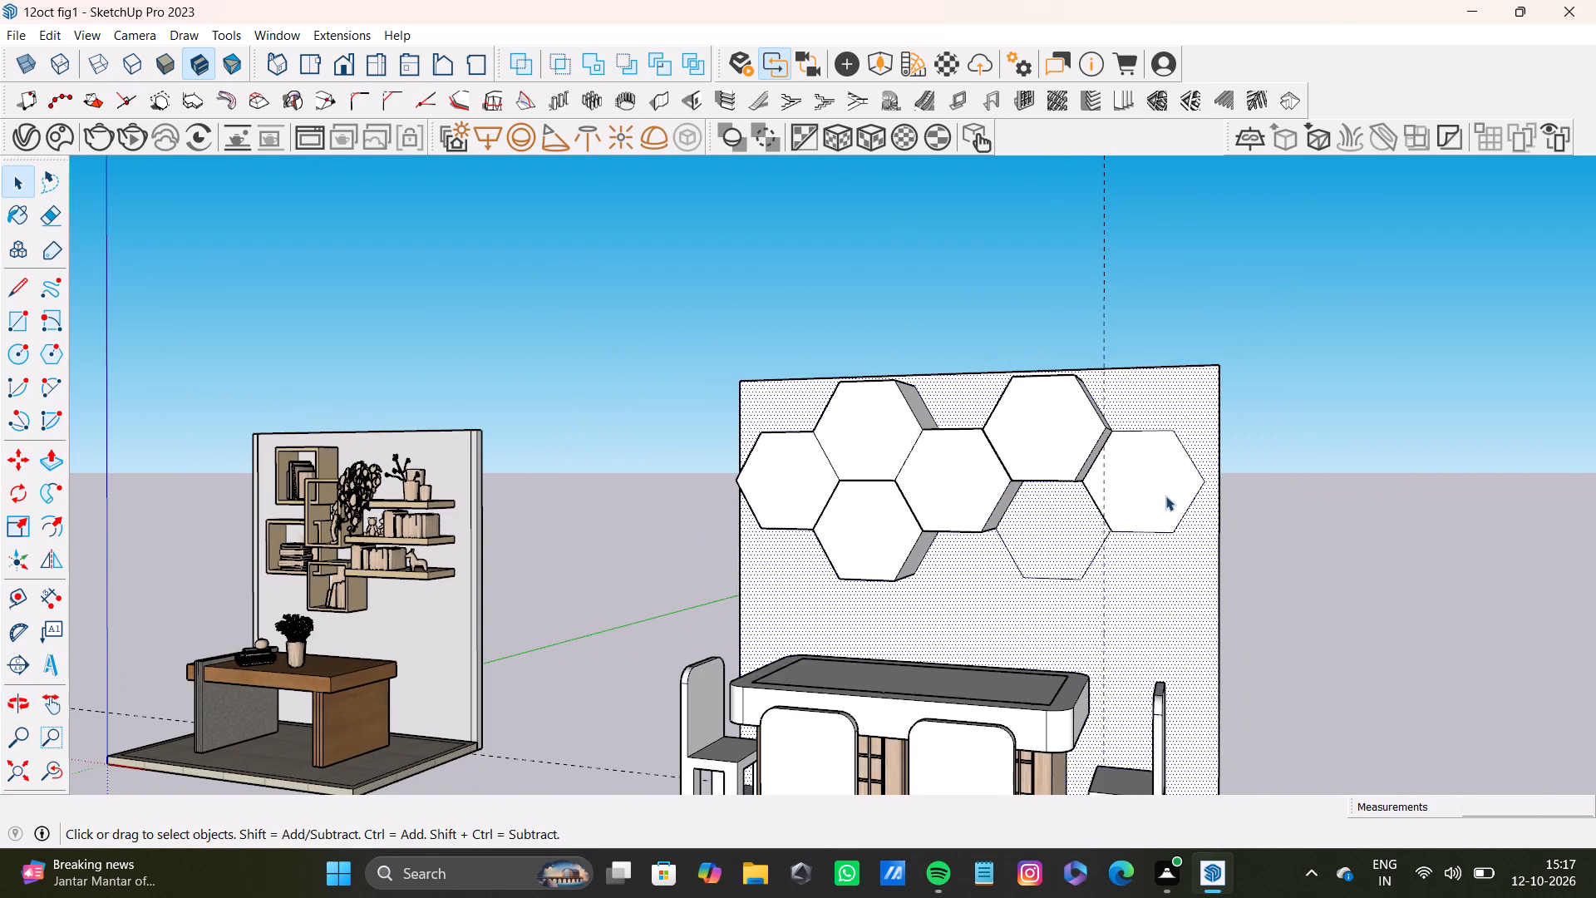
# Pull the rightmost hexagon out from the wall and push it back until its face is roughly level with the upper-right hexagon.
pyautogui.click(1166, 485)
pyautogui.press('space')
pyautogui.press('p')
pyautogui.moveTo(1151, 489); pyautogui.dragTo(1134, 485)
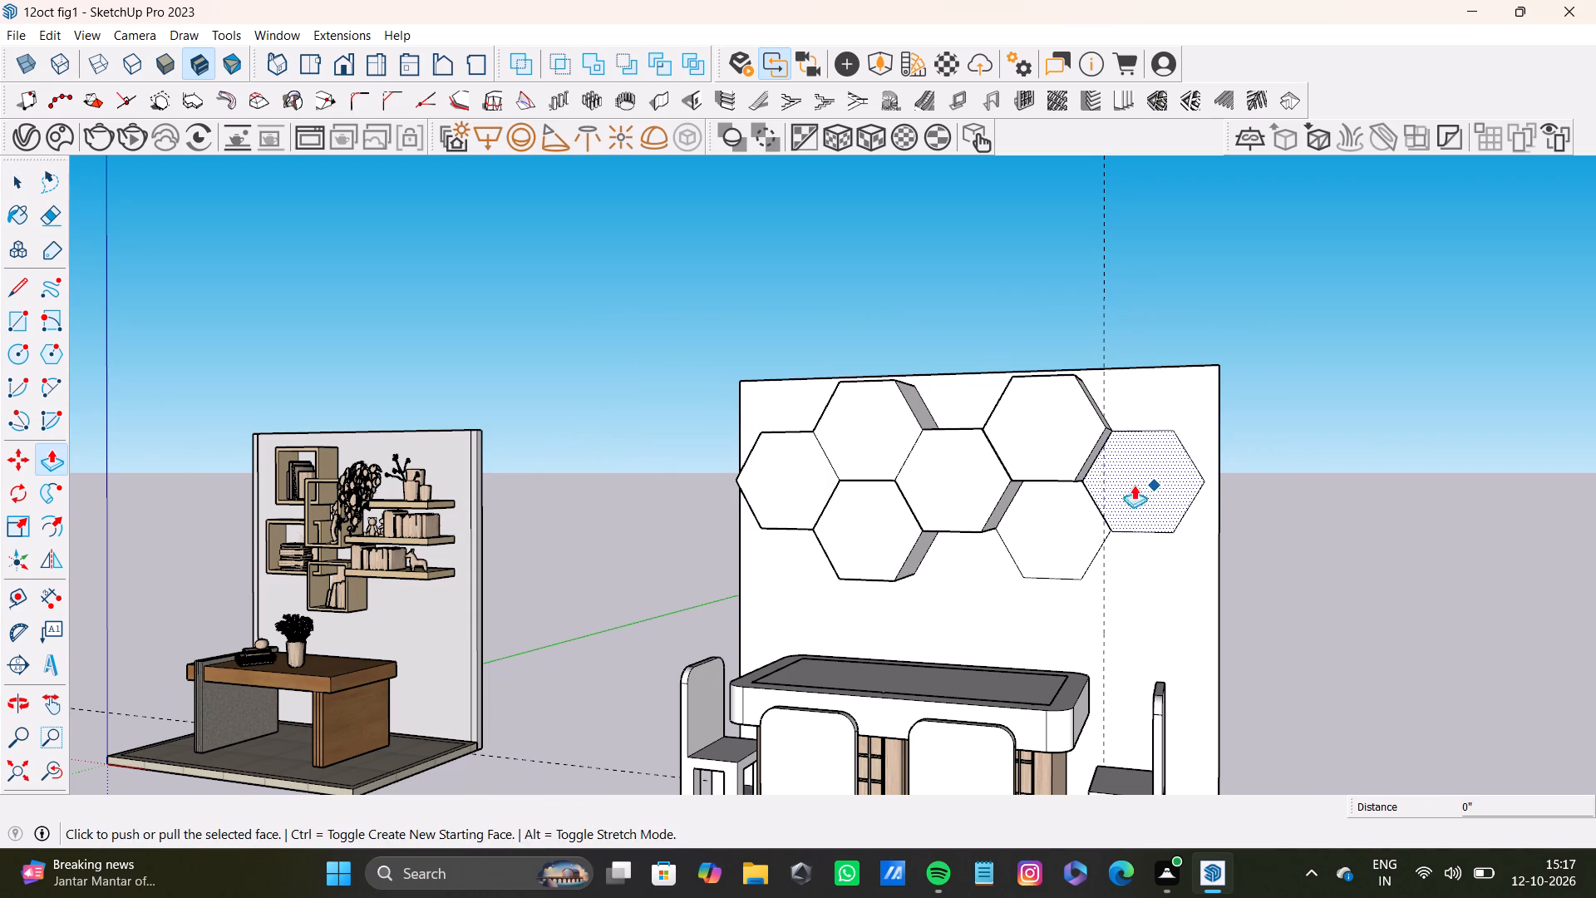
pyautogui.moveTo(1134, 485); pyautogui.dragTo(1117, 464)
pyautogui.moveTo(1239, 484); pyautogui.dragTo(796, 521, button='middle')
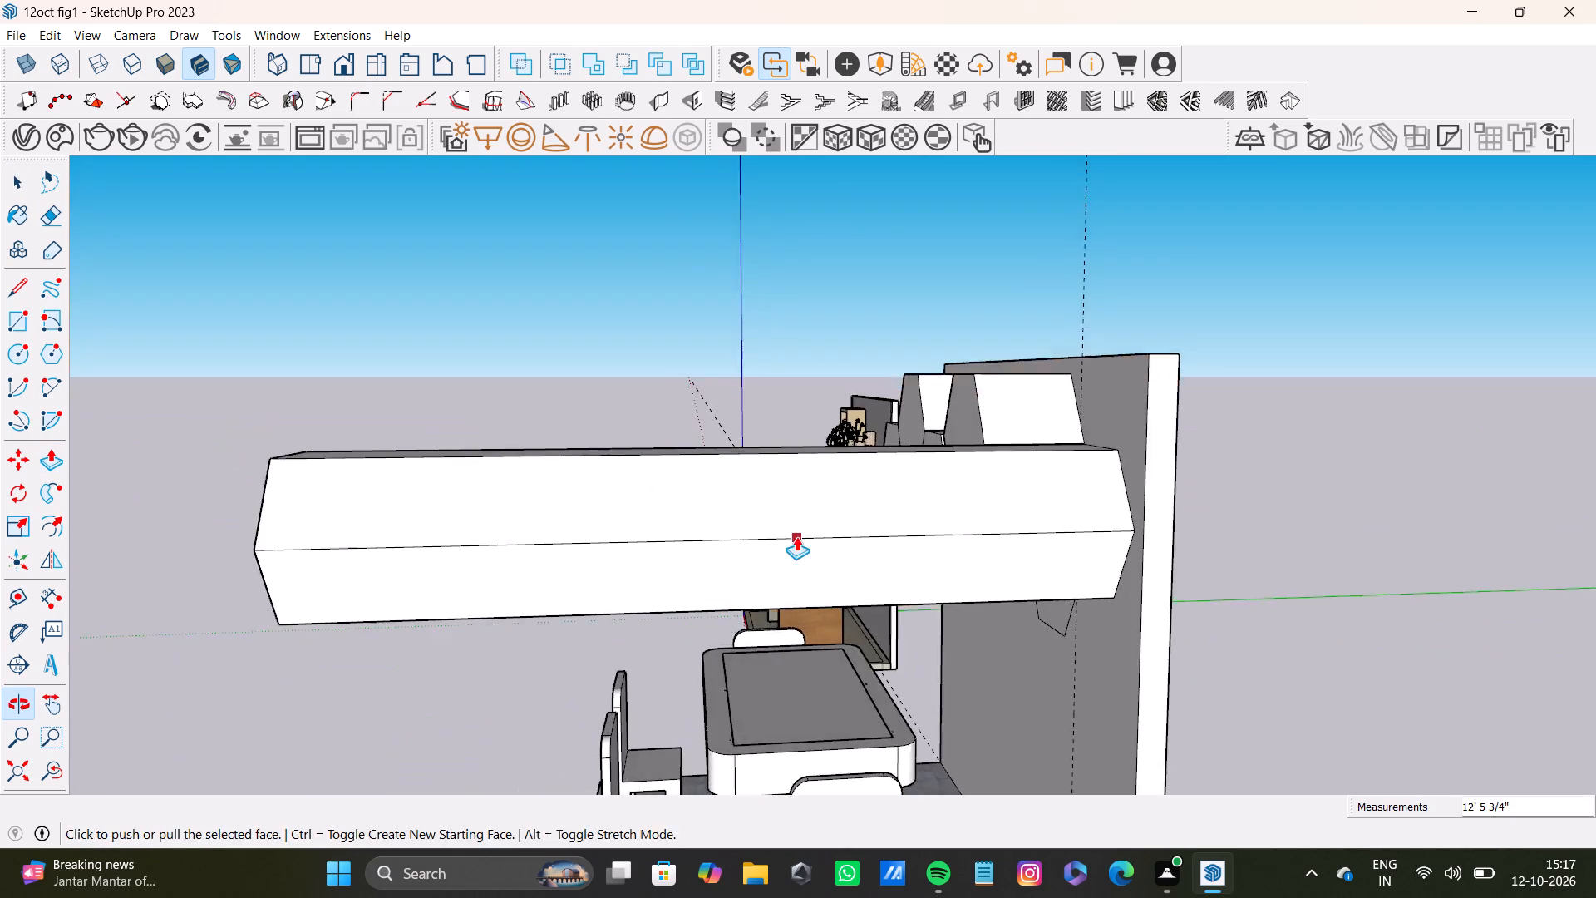
pyautogui.scroll(-5, 796, 536)
pyautogui.keyDown('shift'); pyautogui.moveTo(790, 539); pyautogui.dragTo(967, 434, button='middle'); pyautogui.keyUp('shift')
pyautogui.moveTo(618, 437); pyautogui.dragTo(788, 460, button='middle')
pyautogui.moveTo(733, 461); pyautogui.dragTo(1116, 377)
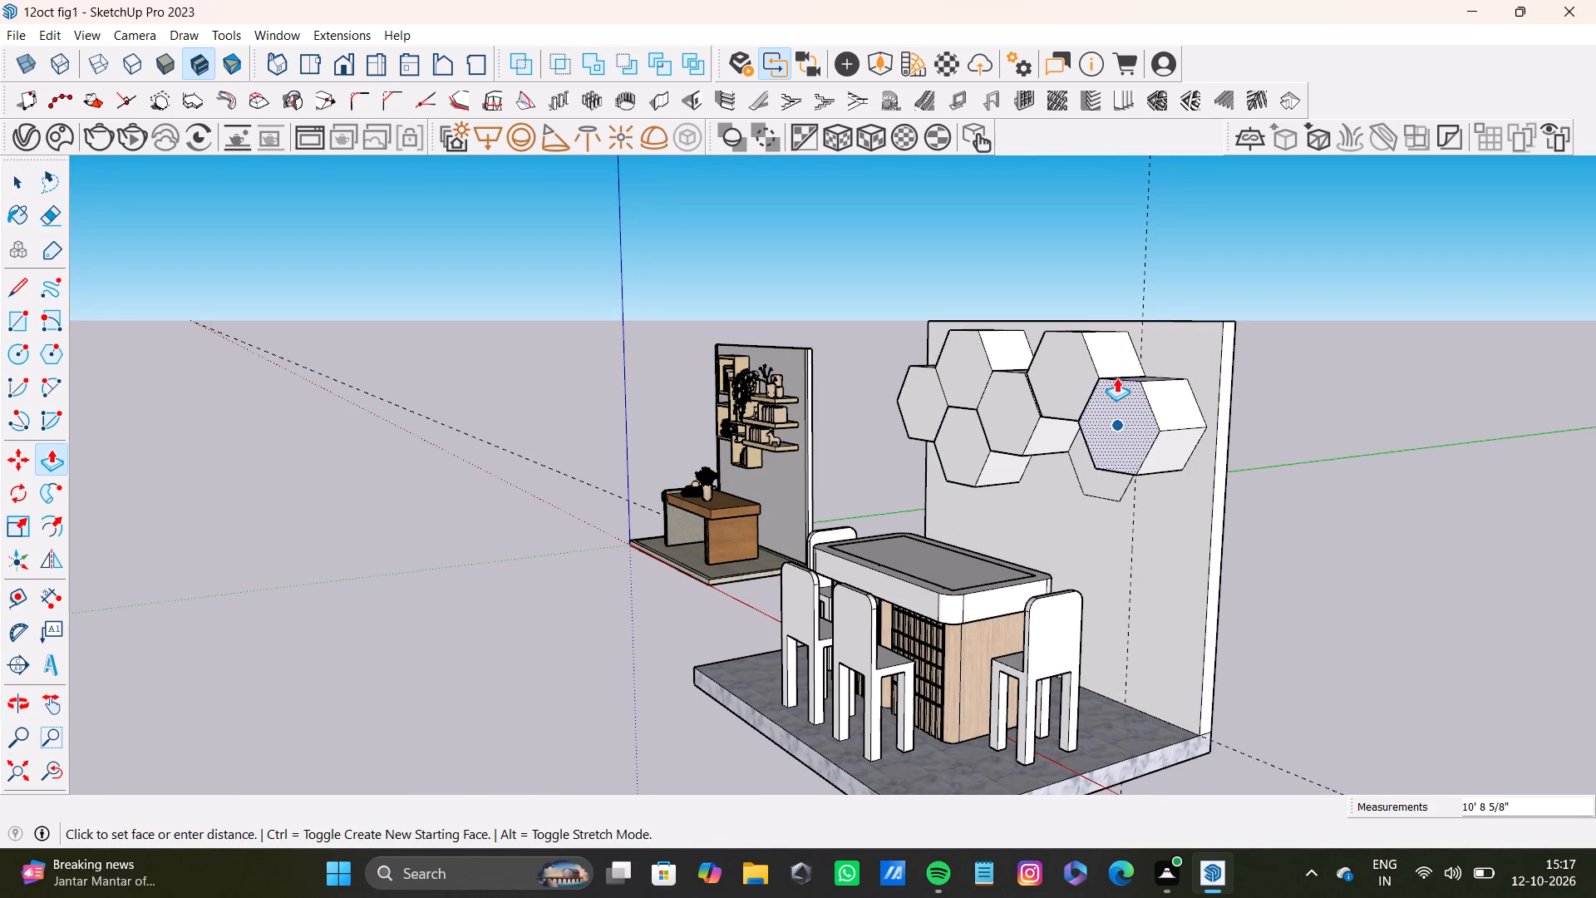
pyautogui.moveTo(1116, 377); pyautogui.dragTo(1106, 368)
pyautogui.moveTo(1108, 394); pyautogui.dragTo(1118, 416, button='middle')
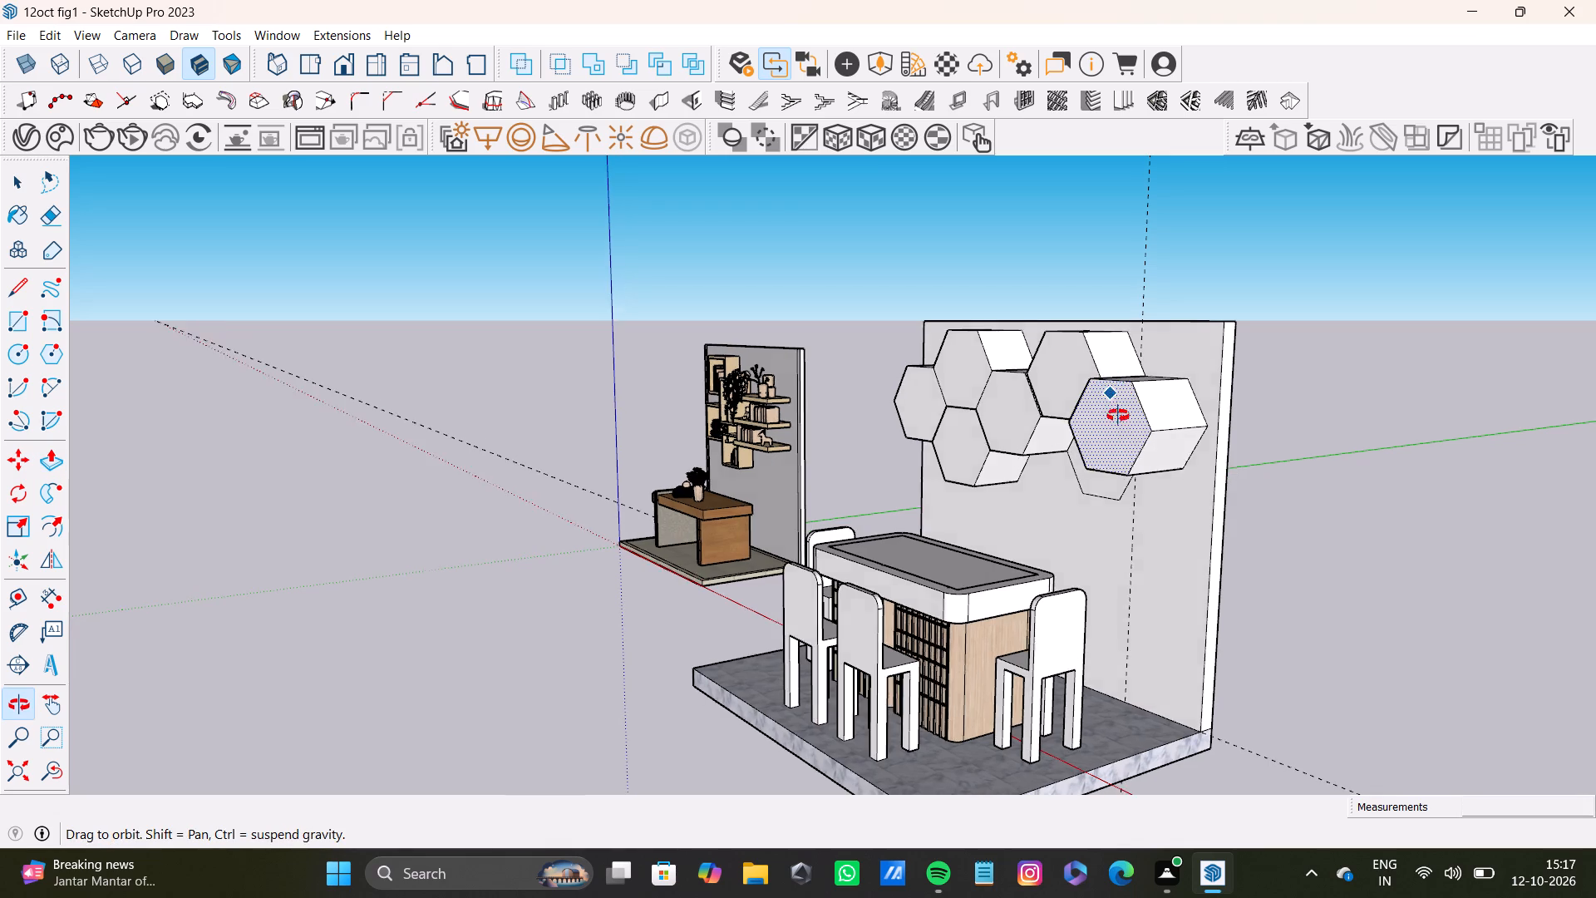
pyautogui.moveTo(1118, 416); pyautogui.dragTo(1116, 469, button='middle')
pyautogui.scroll(4, 1112, 438)
pyautogui.moveTo(1102, 412); pyautogui.dragTo(1114, 377)
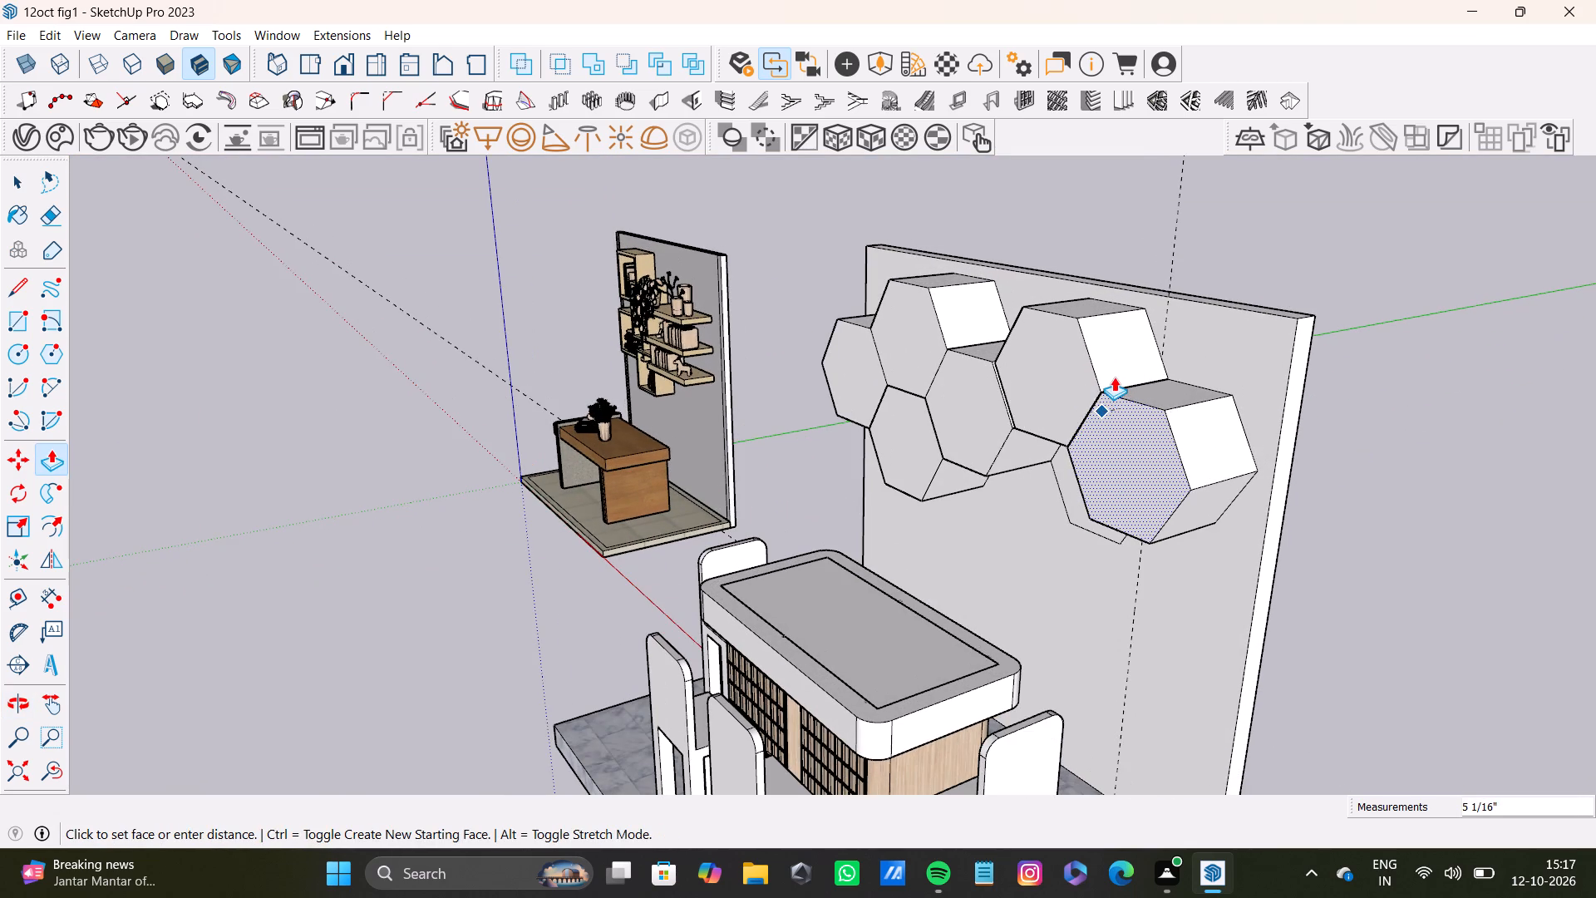
pyautogui.moveTo(1114, 377); pyautogui.dragTo(1112, 374)
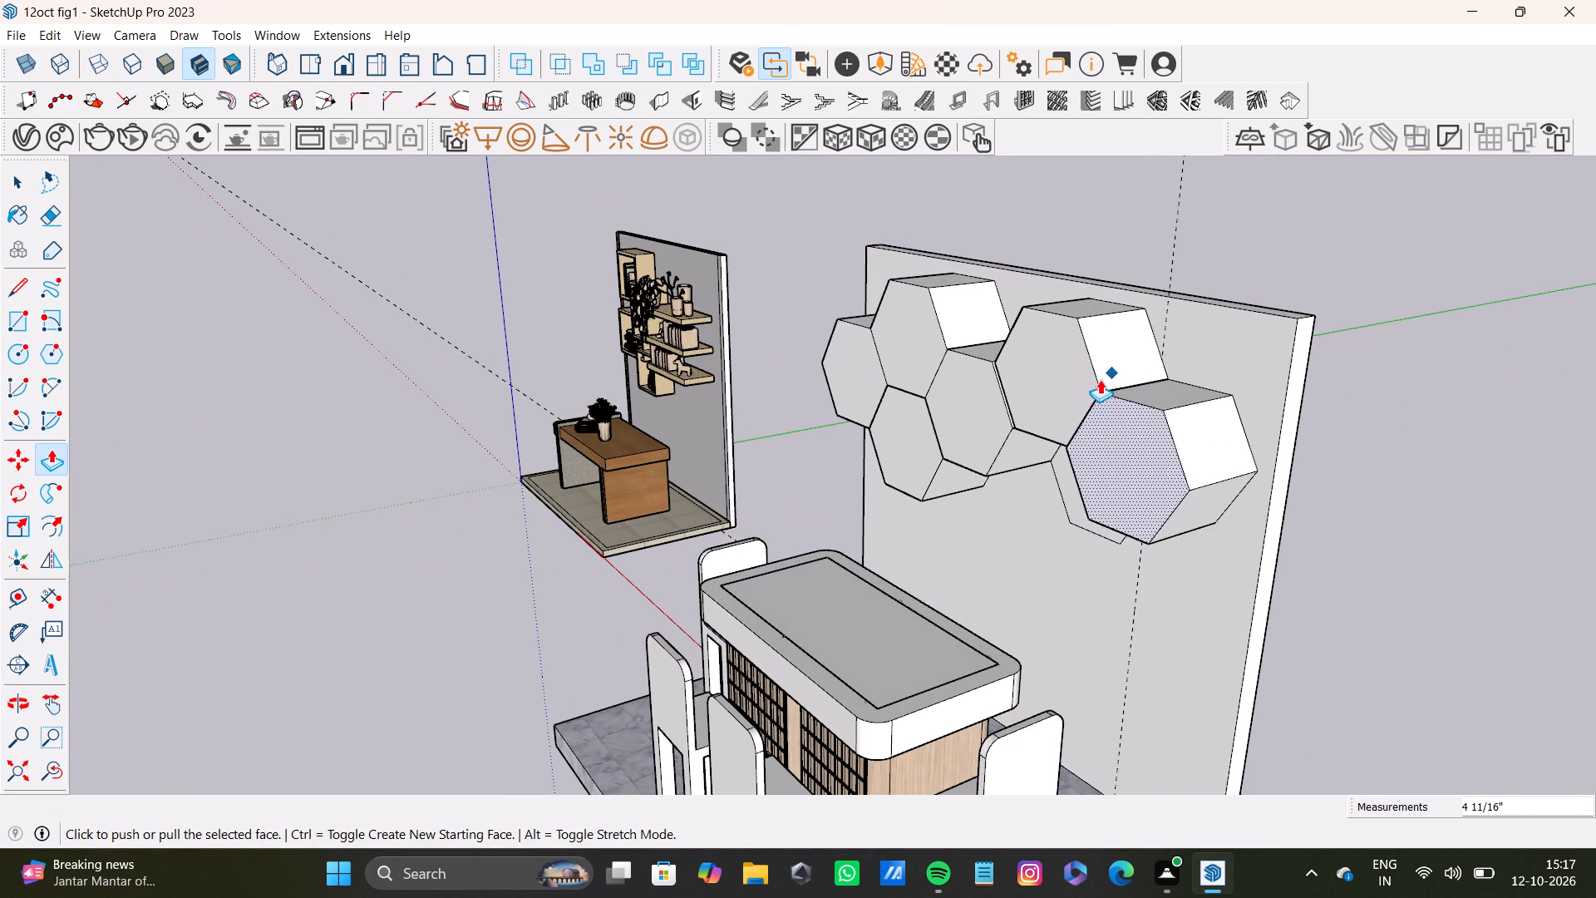
# Pull the upper-right hexagon's face out a further 1 3/16" to line up with the middle hexagon.
pyautogui.scroll(8, 1100, 379)
pyautogui.moveTo(1006, 391); pyautogui.dragTo(1071, 389, button='middle')
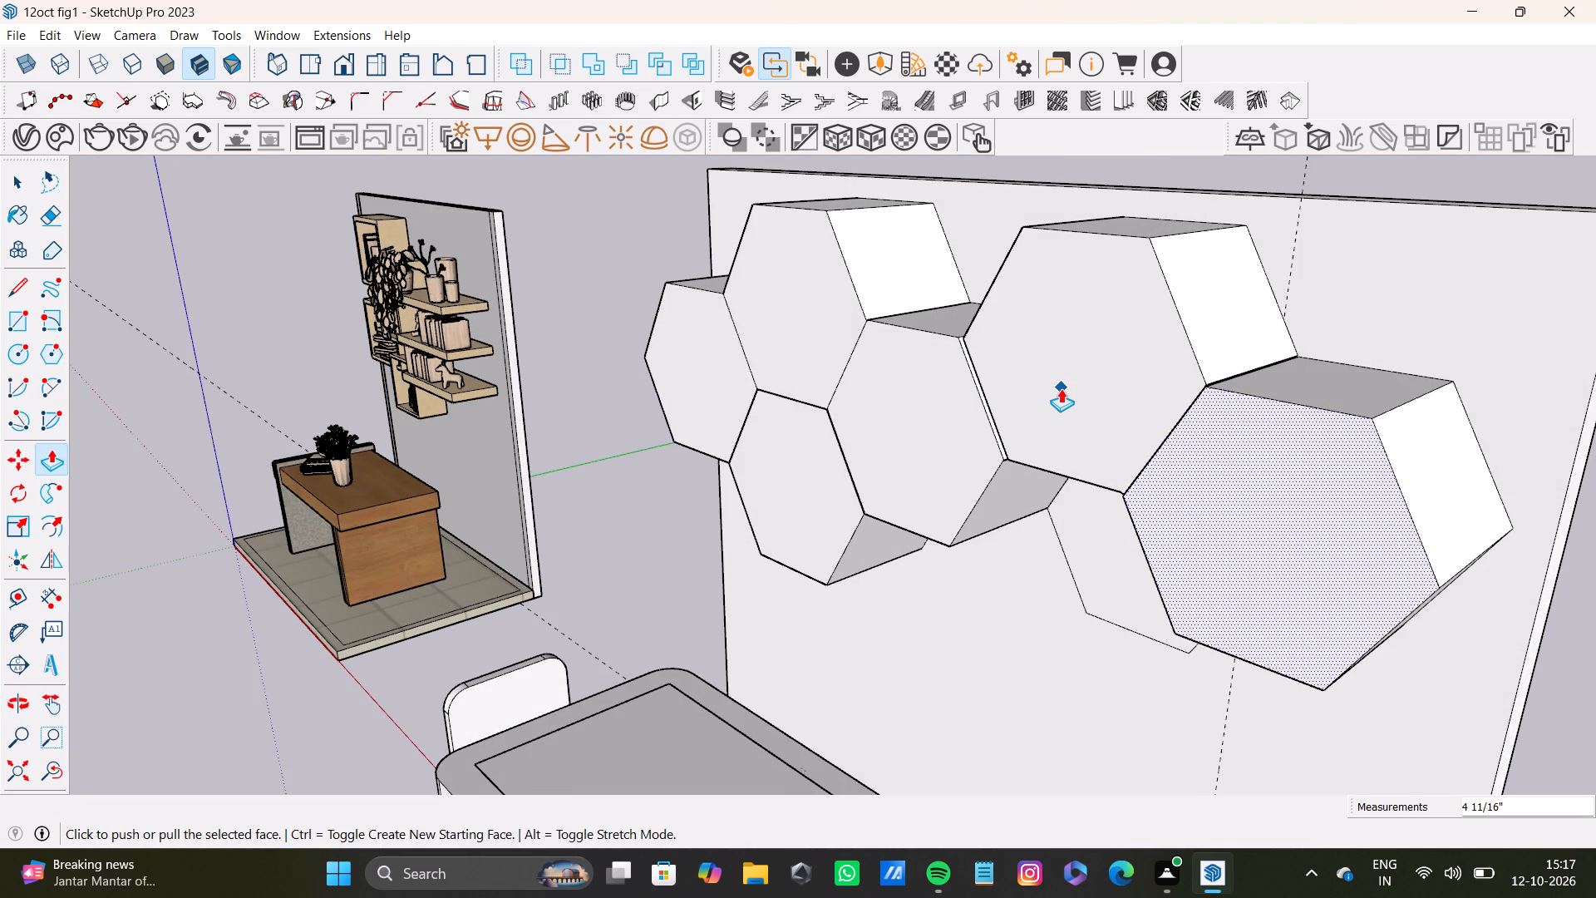
pyautogui.press('space')
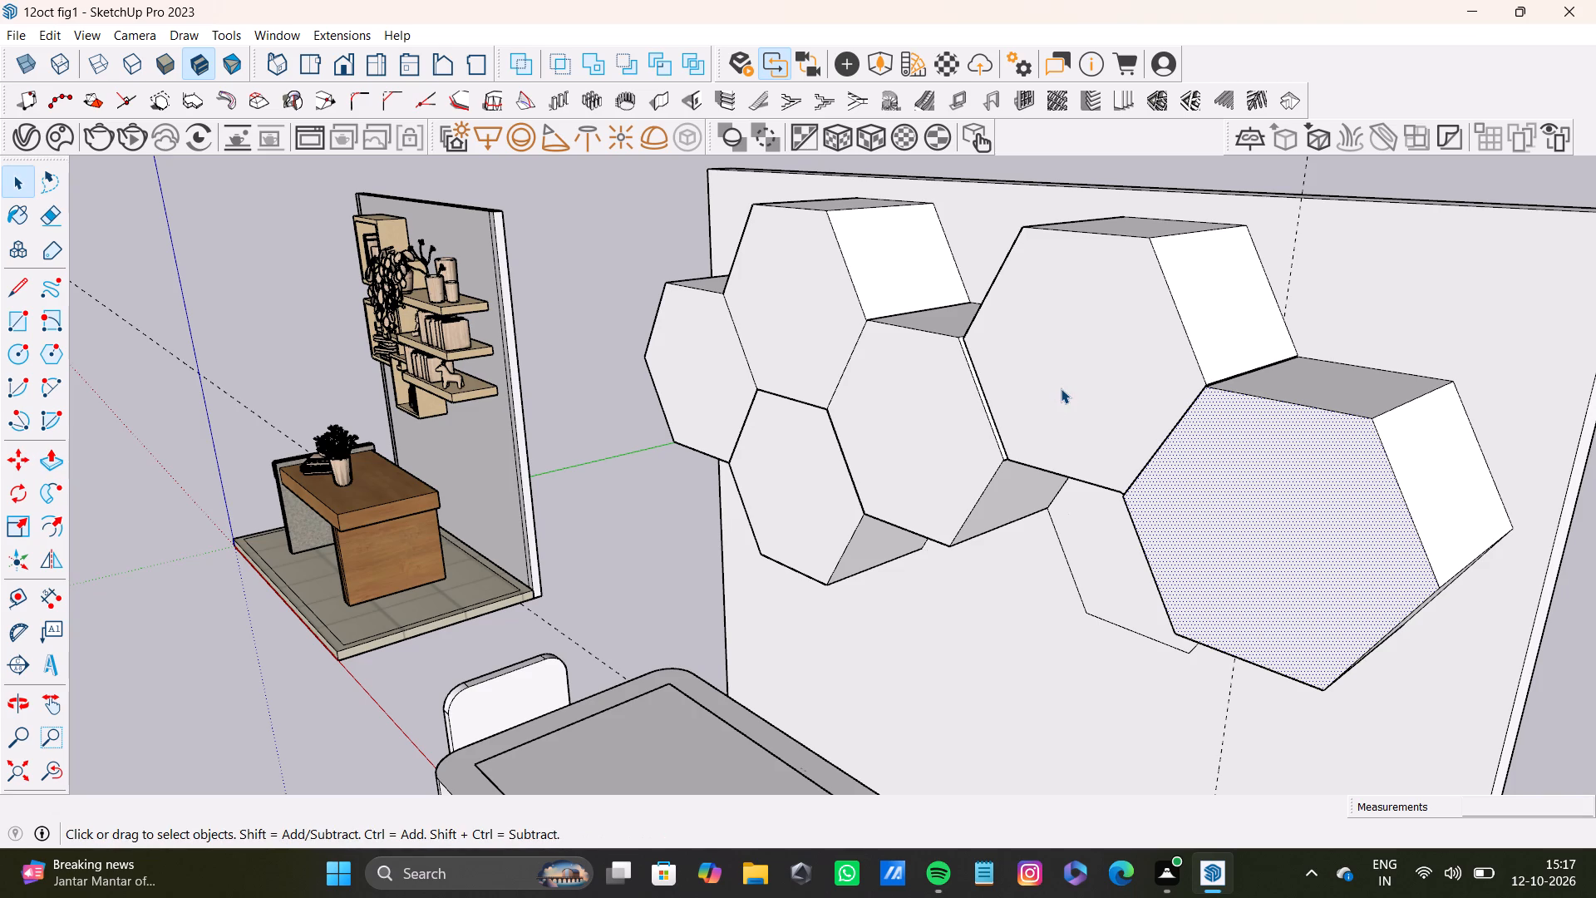
pyautogui.click(1075, 347)
pyautogui.press('p')
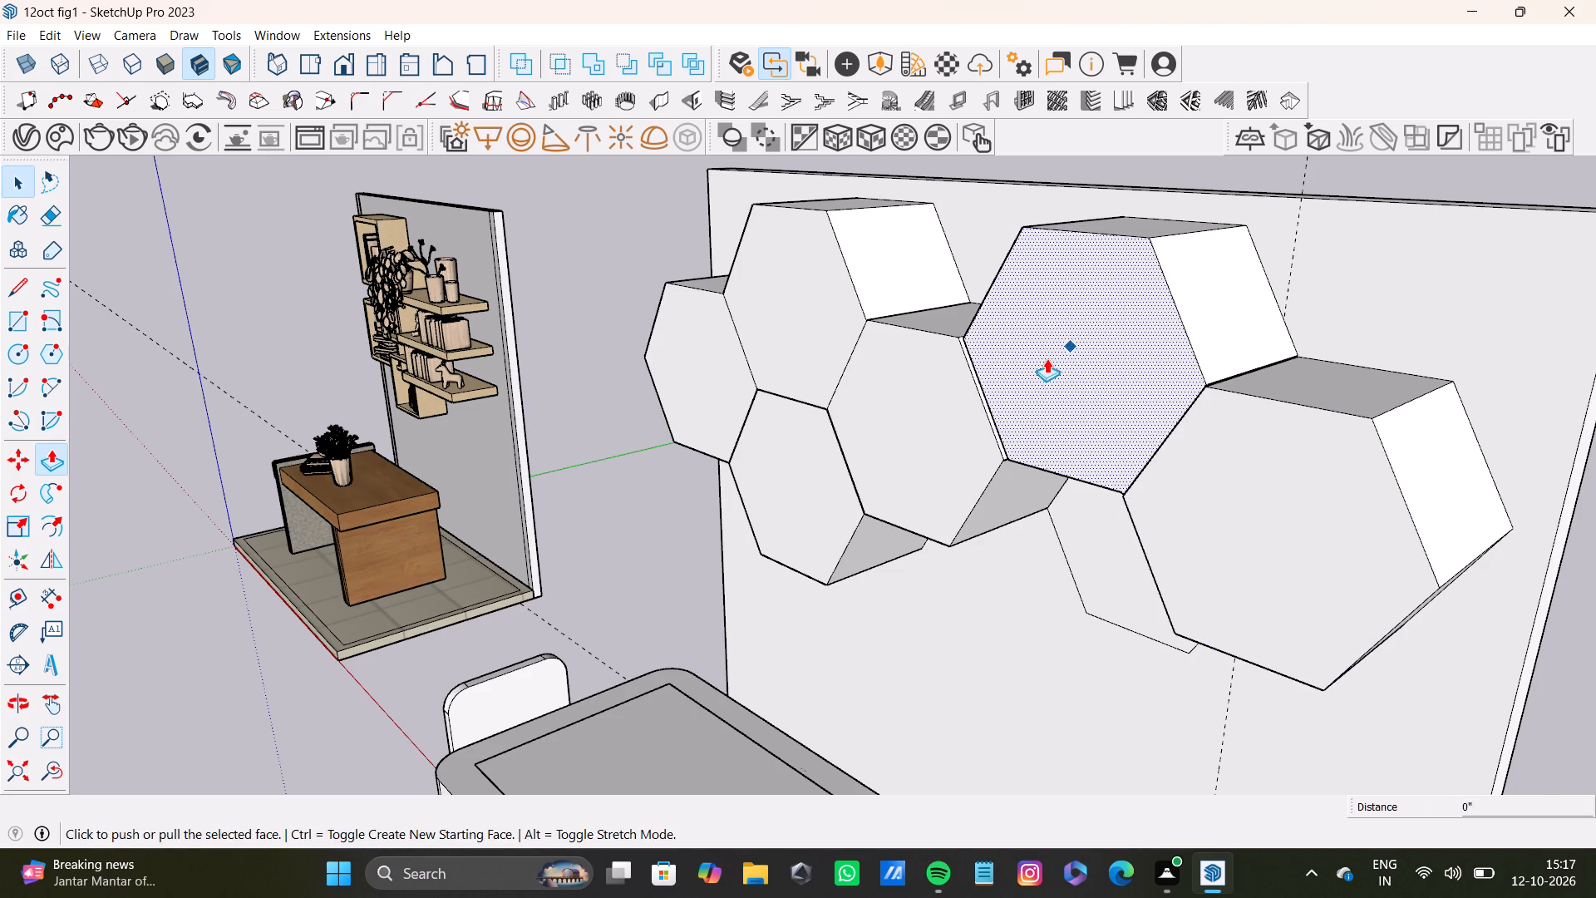
pyautogui.moveTo(1043, 362); pyautogui.dragTo(1034, 360)
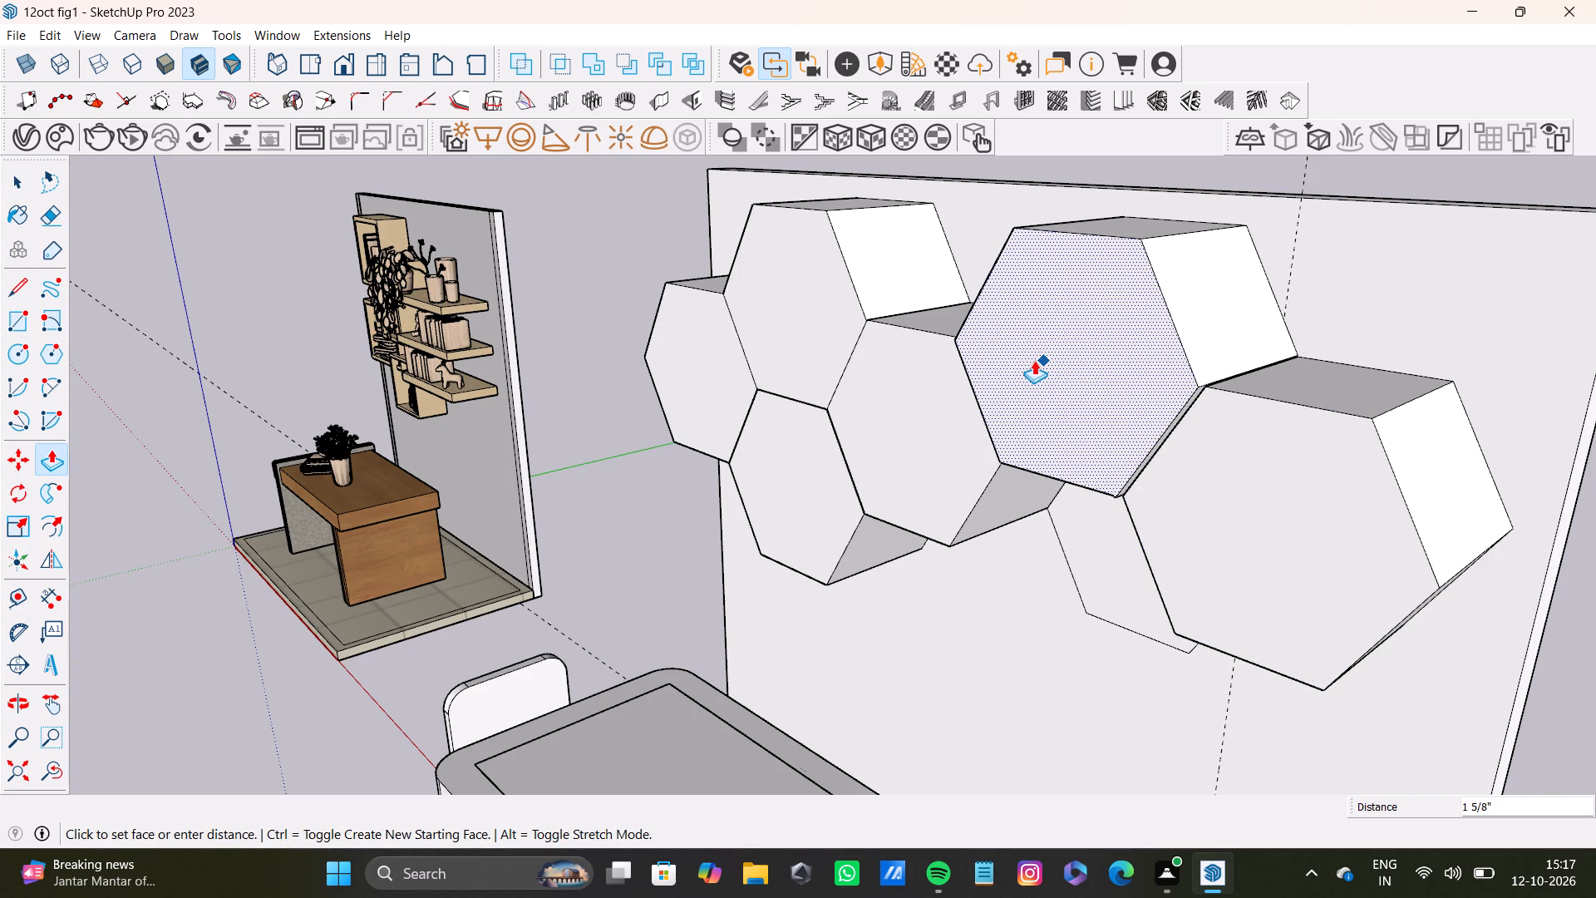
pyautogui.moveTo(1034, 360); pyautogui.dragTo(1036, 357)
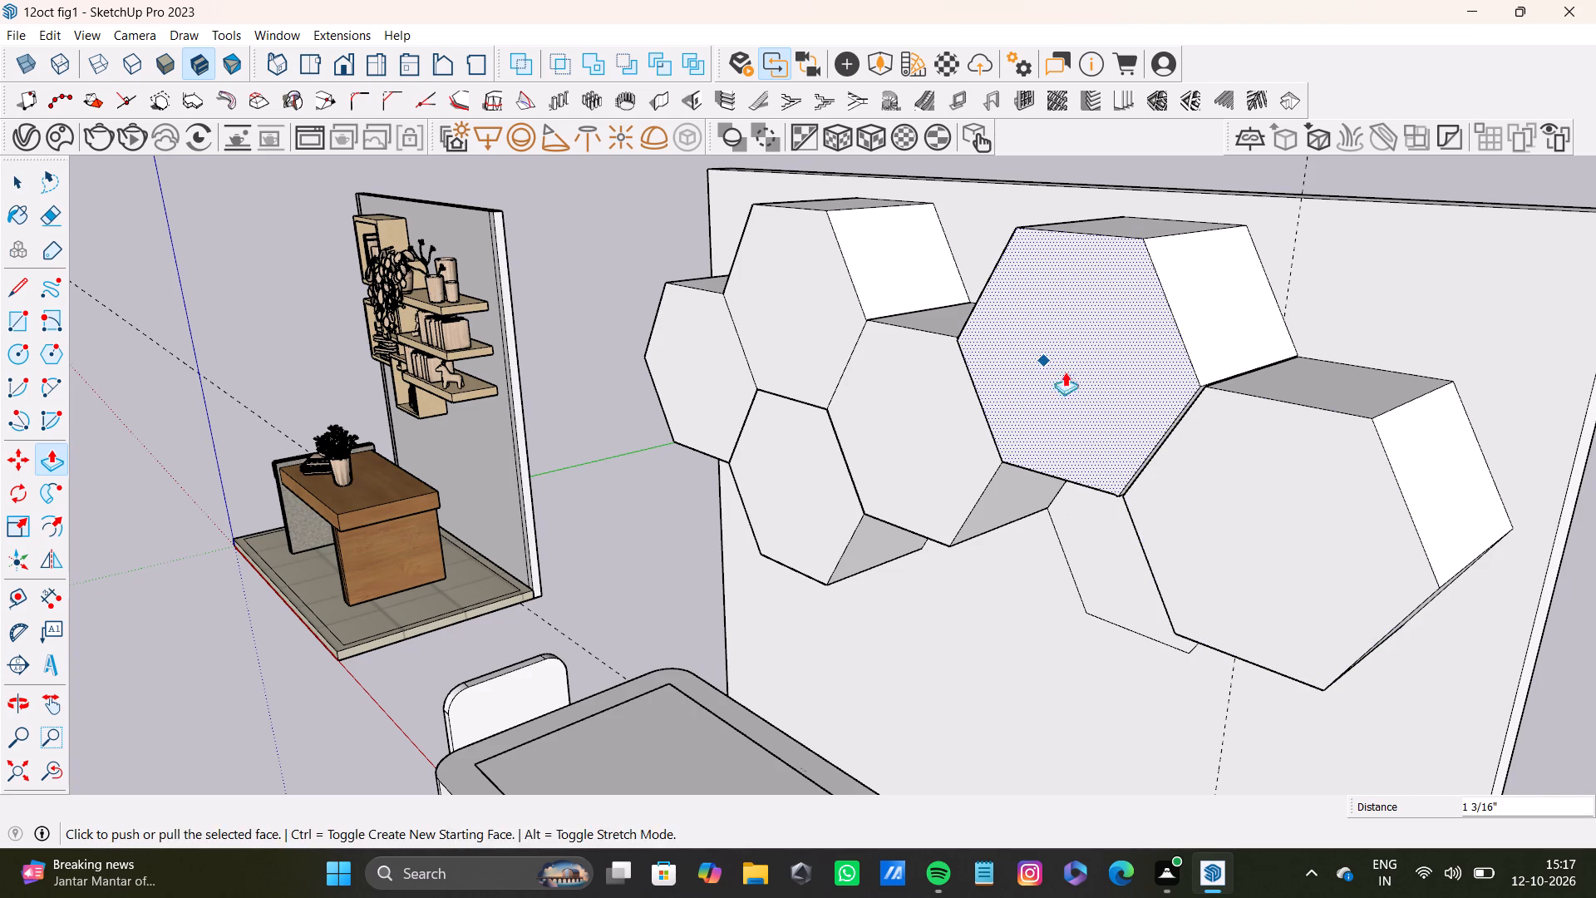
# Adjust the rightmost hexagon's face to match the upper-right hexagon, using their shared corner as reference.
pyautogui.press('space')
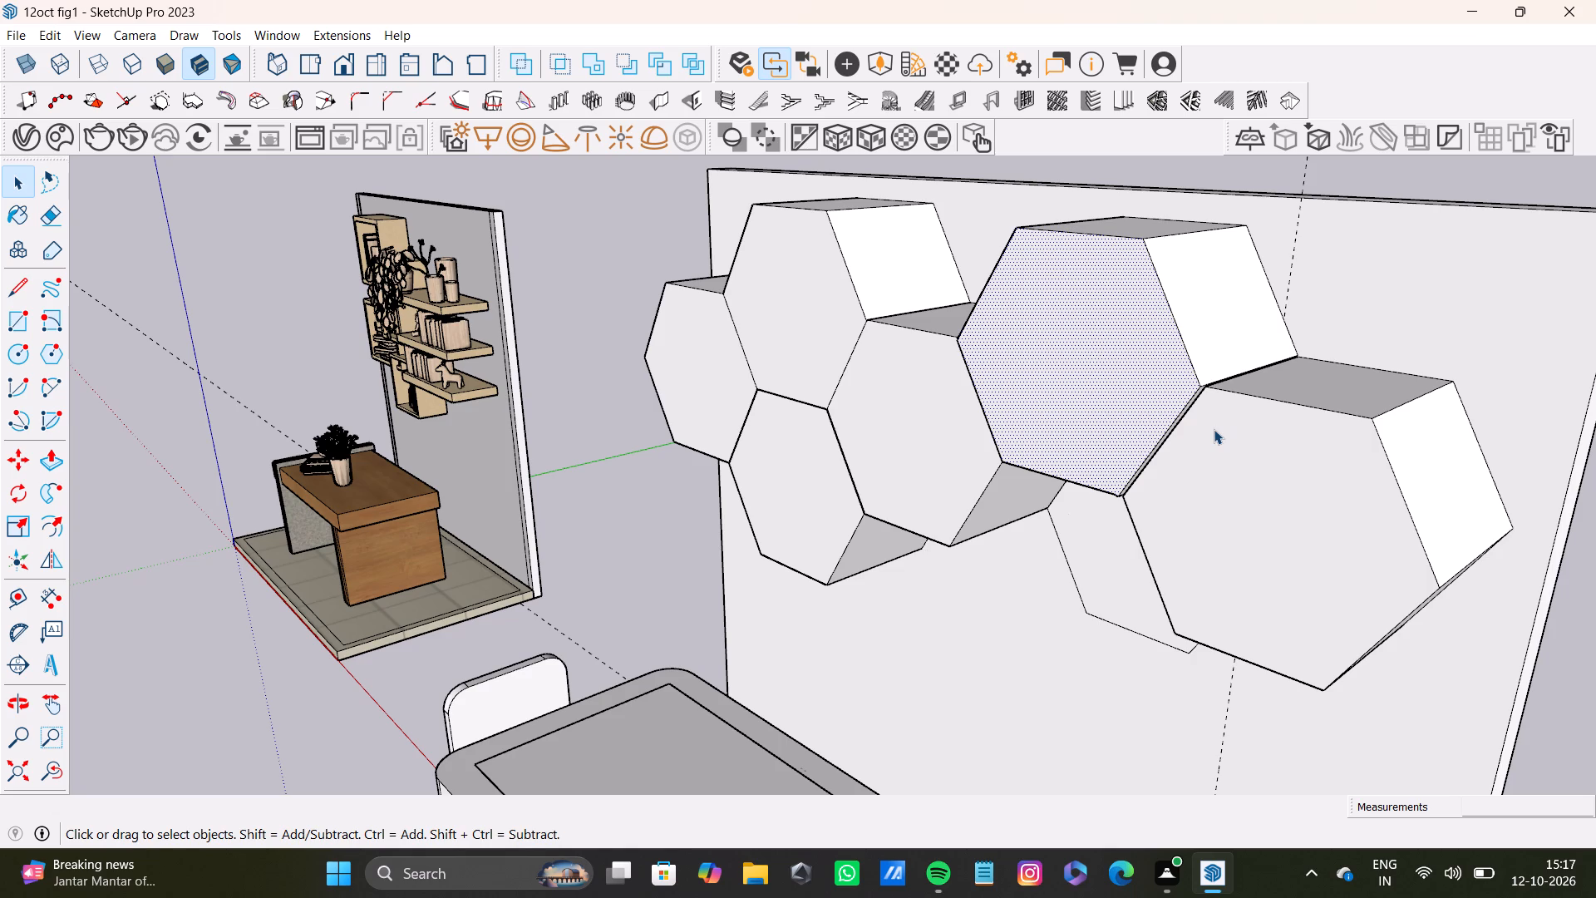
pyautogui.click(1211, 440)
pyautogui.press('p')
pyautogui.moveTo(1210, 435); pyautogui.dragTo(1209, 434)
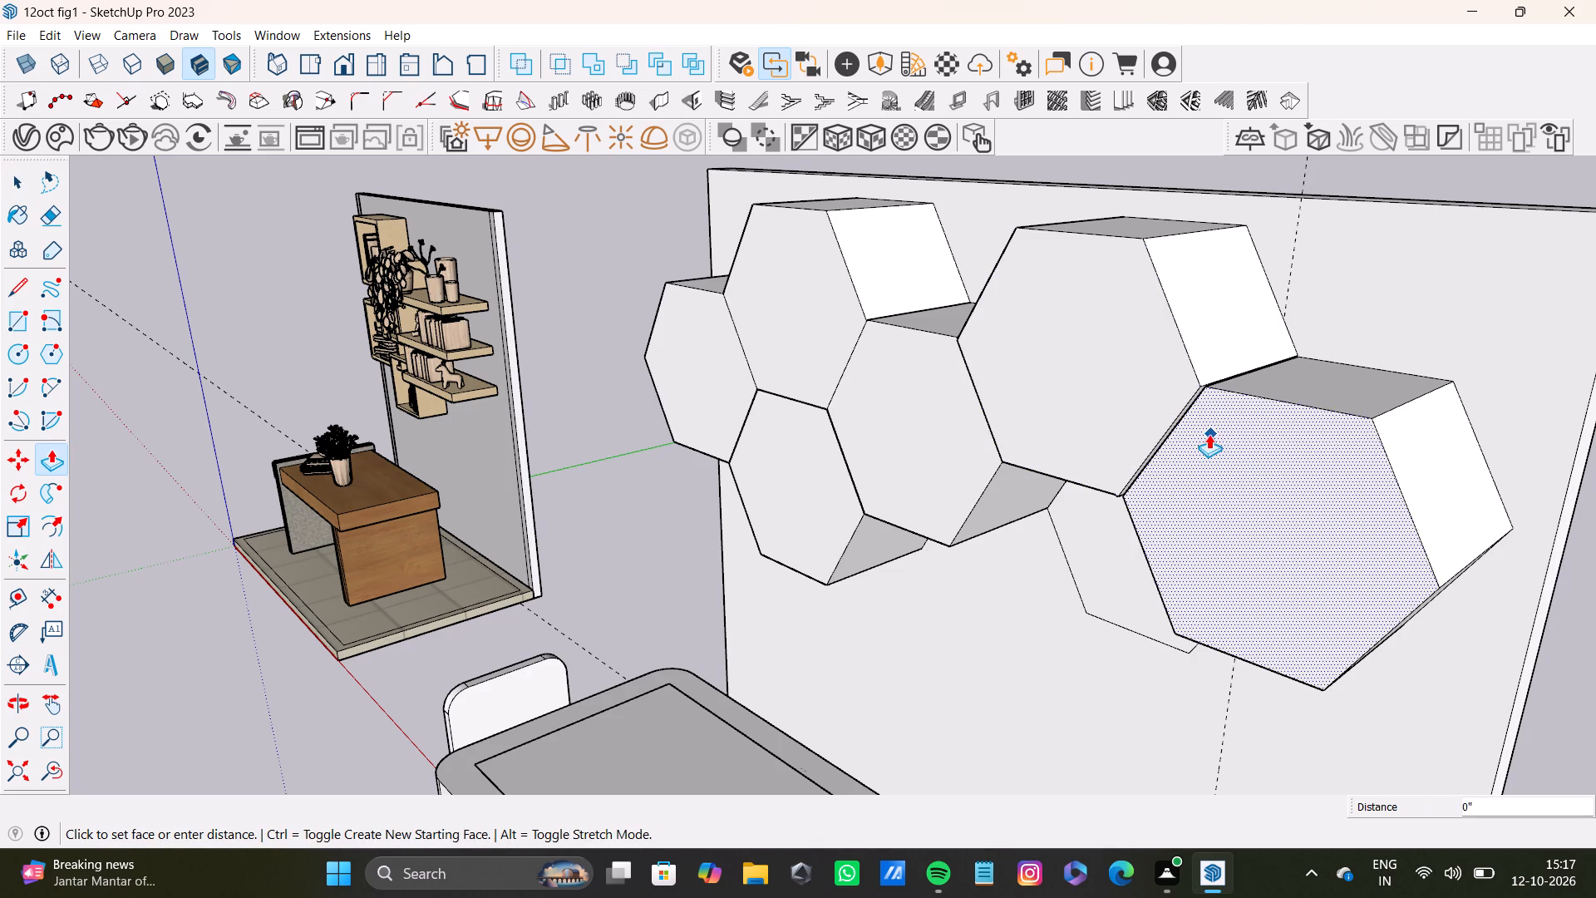
pyautogui.moveTo(1209, 434); pyautogui.dragTo(1197, 382)
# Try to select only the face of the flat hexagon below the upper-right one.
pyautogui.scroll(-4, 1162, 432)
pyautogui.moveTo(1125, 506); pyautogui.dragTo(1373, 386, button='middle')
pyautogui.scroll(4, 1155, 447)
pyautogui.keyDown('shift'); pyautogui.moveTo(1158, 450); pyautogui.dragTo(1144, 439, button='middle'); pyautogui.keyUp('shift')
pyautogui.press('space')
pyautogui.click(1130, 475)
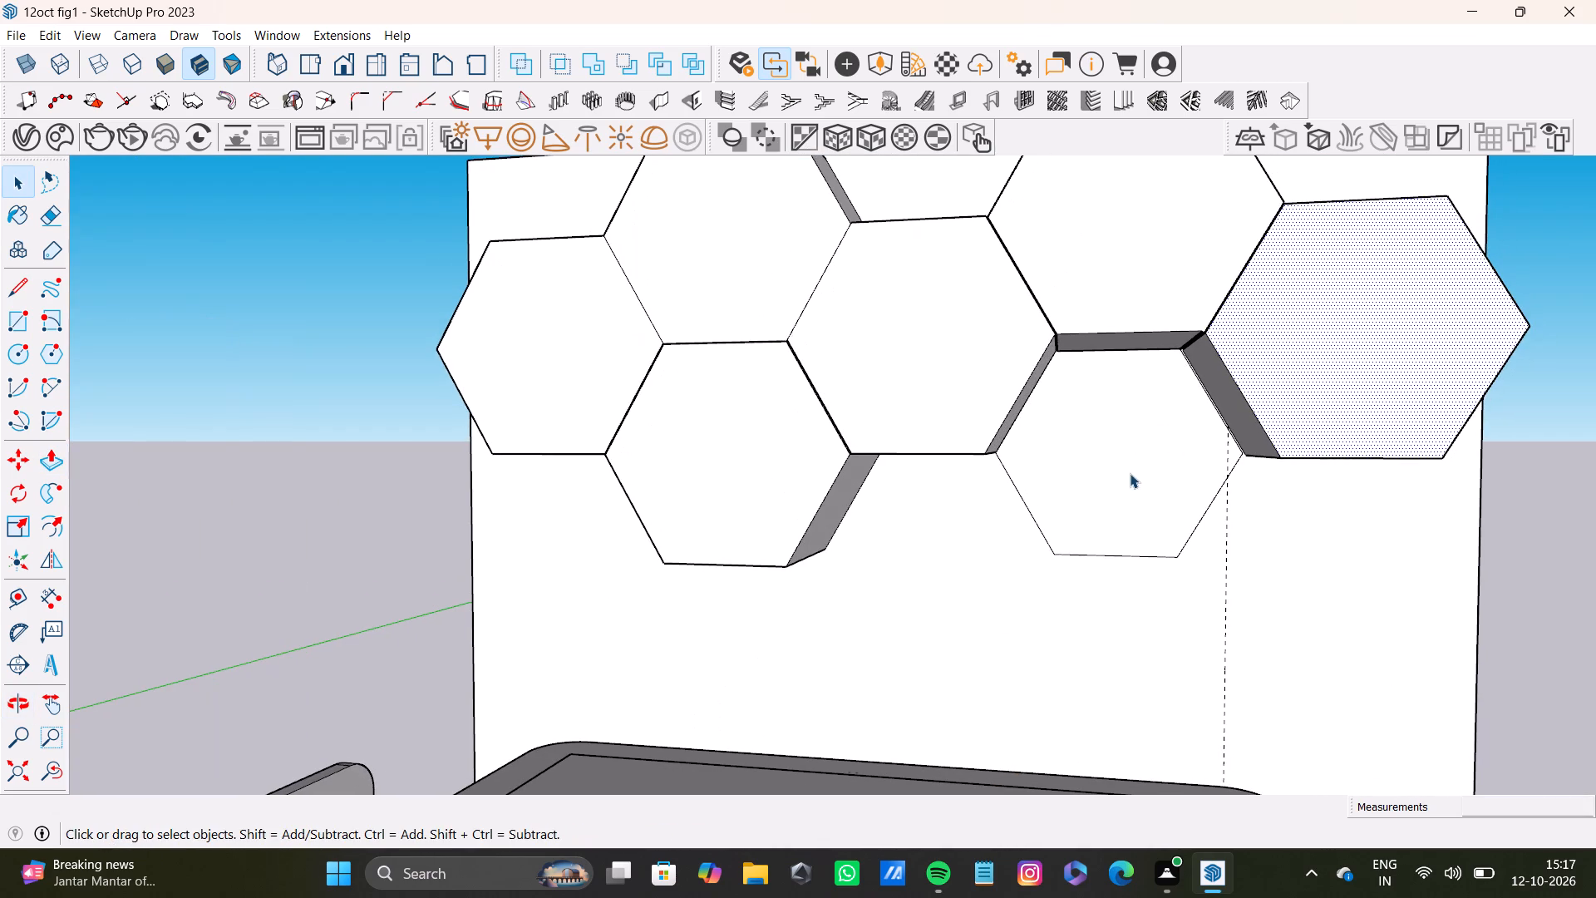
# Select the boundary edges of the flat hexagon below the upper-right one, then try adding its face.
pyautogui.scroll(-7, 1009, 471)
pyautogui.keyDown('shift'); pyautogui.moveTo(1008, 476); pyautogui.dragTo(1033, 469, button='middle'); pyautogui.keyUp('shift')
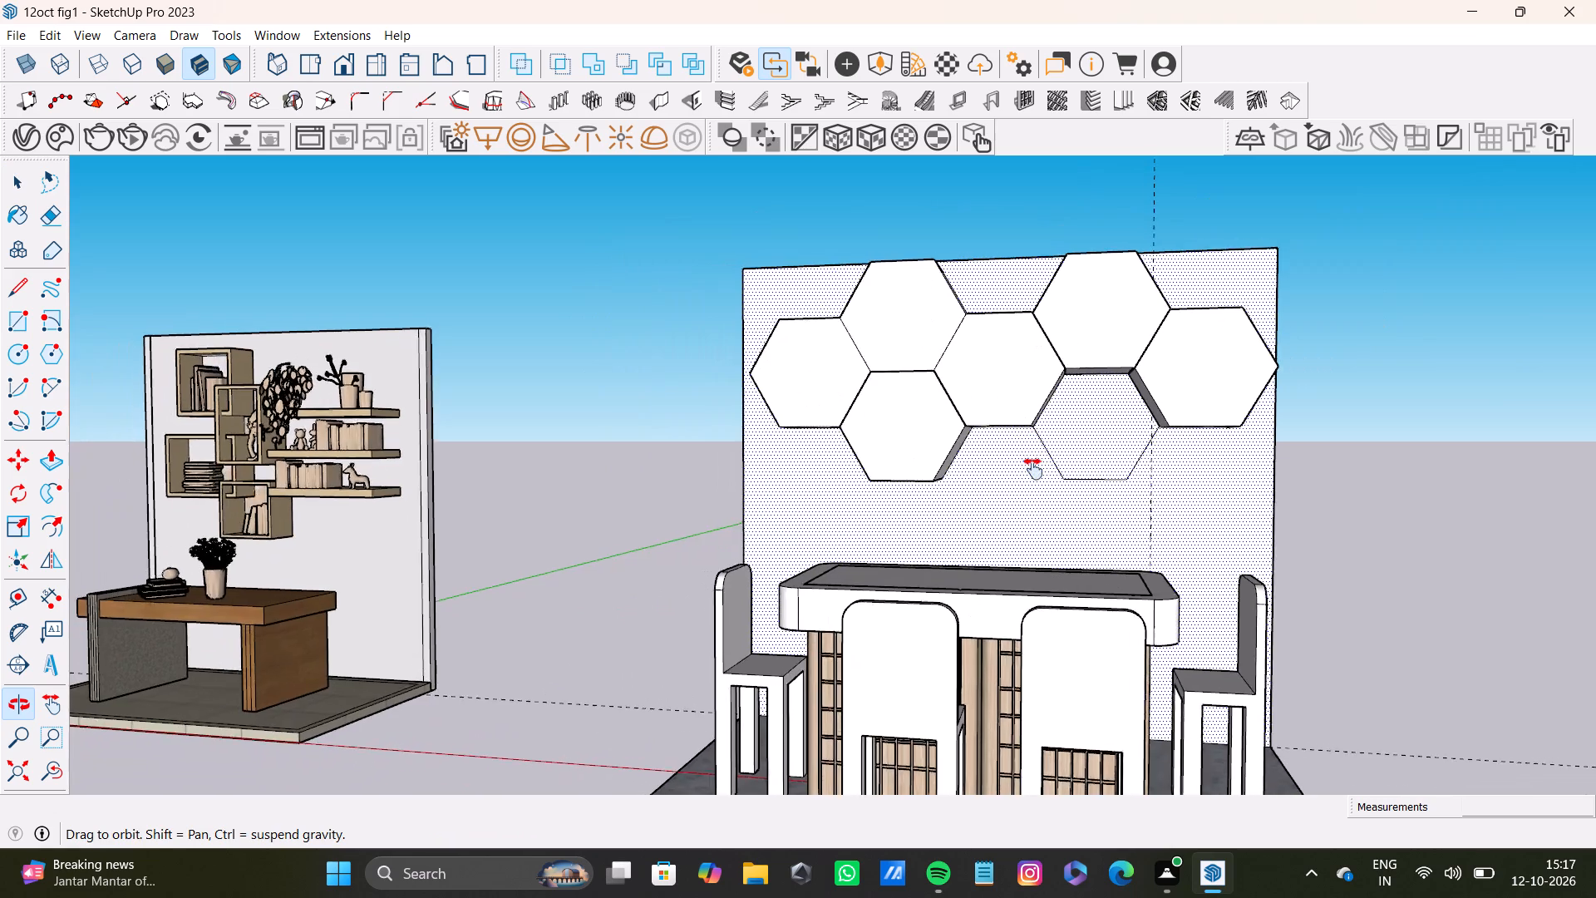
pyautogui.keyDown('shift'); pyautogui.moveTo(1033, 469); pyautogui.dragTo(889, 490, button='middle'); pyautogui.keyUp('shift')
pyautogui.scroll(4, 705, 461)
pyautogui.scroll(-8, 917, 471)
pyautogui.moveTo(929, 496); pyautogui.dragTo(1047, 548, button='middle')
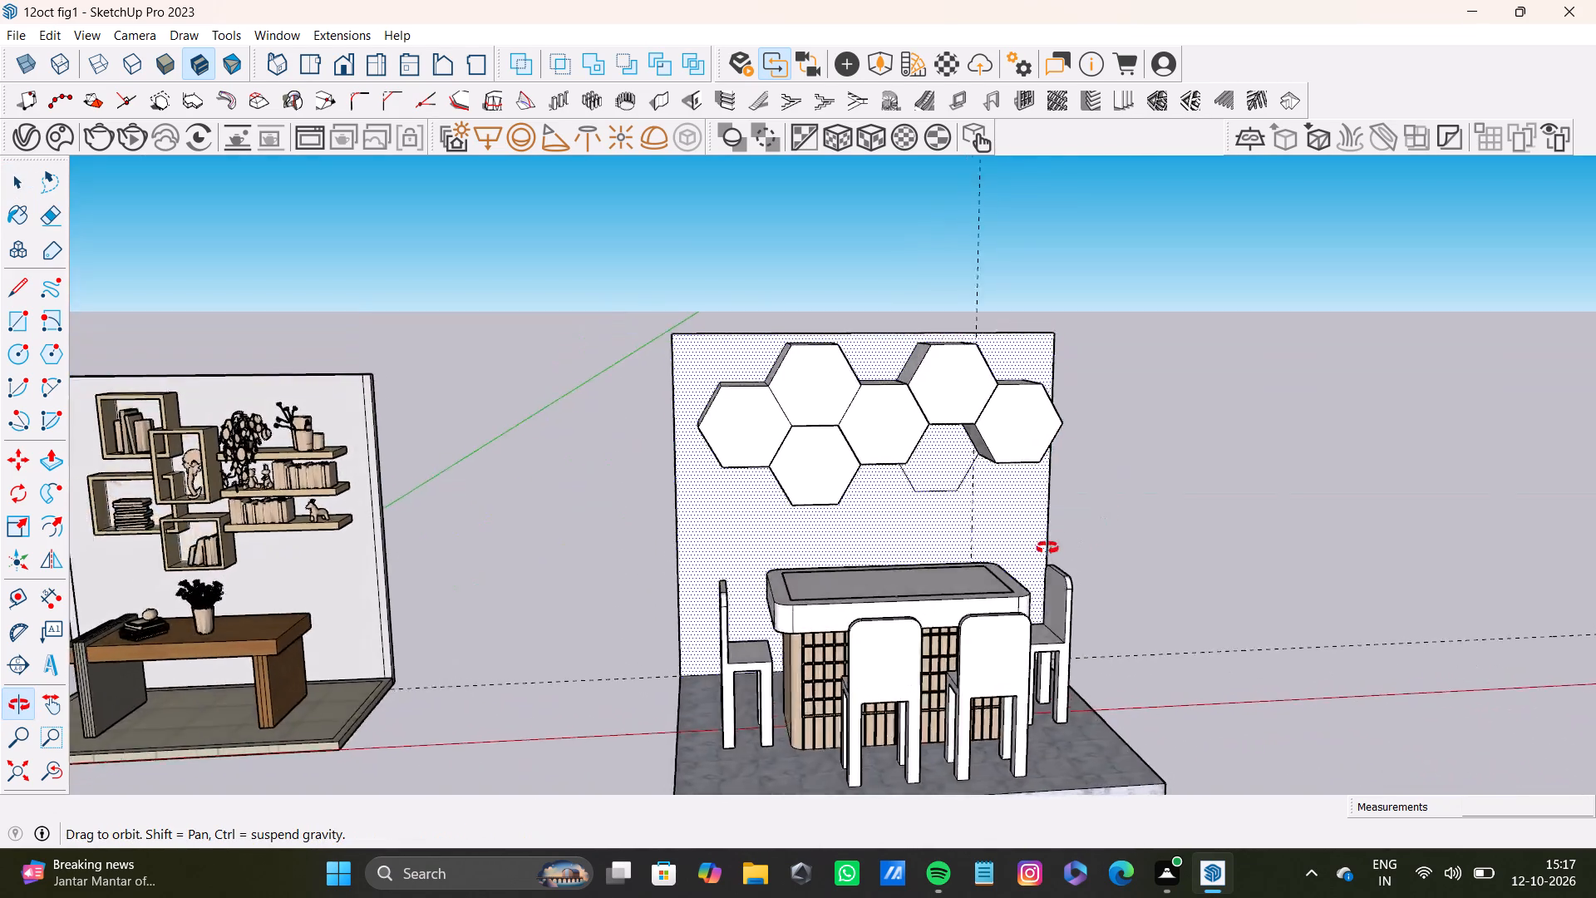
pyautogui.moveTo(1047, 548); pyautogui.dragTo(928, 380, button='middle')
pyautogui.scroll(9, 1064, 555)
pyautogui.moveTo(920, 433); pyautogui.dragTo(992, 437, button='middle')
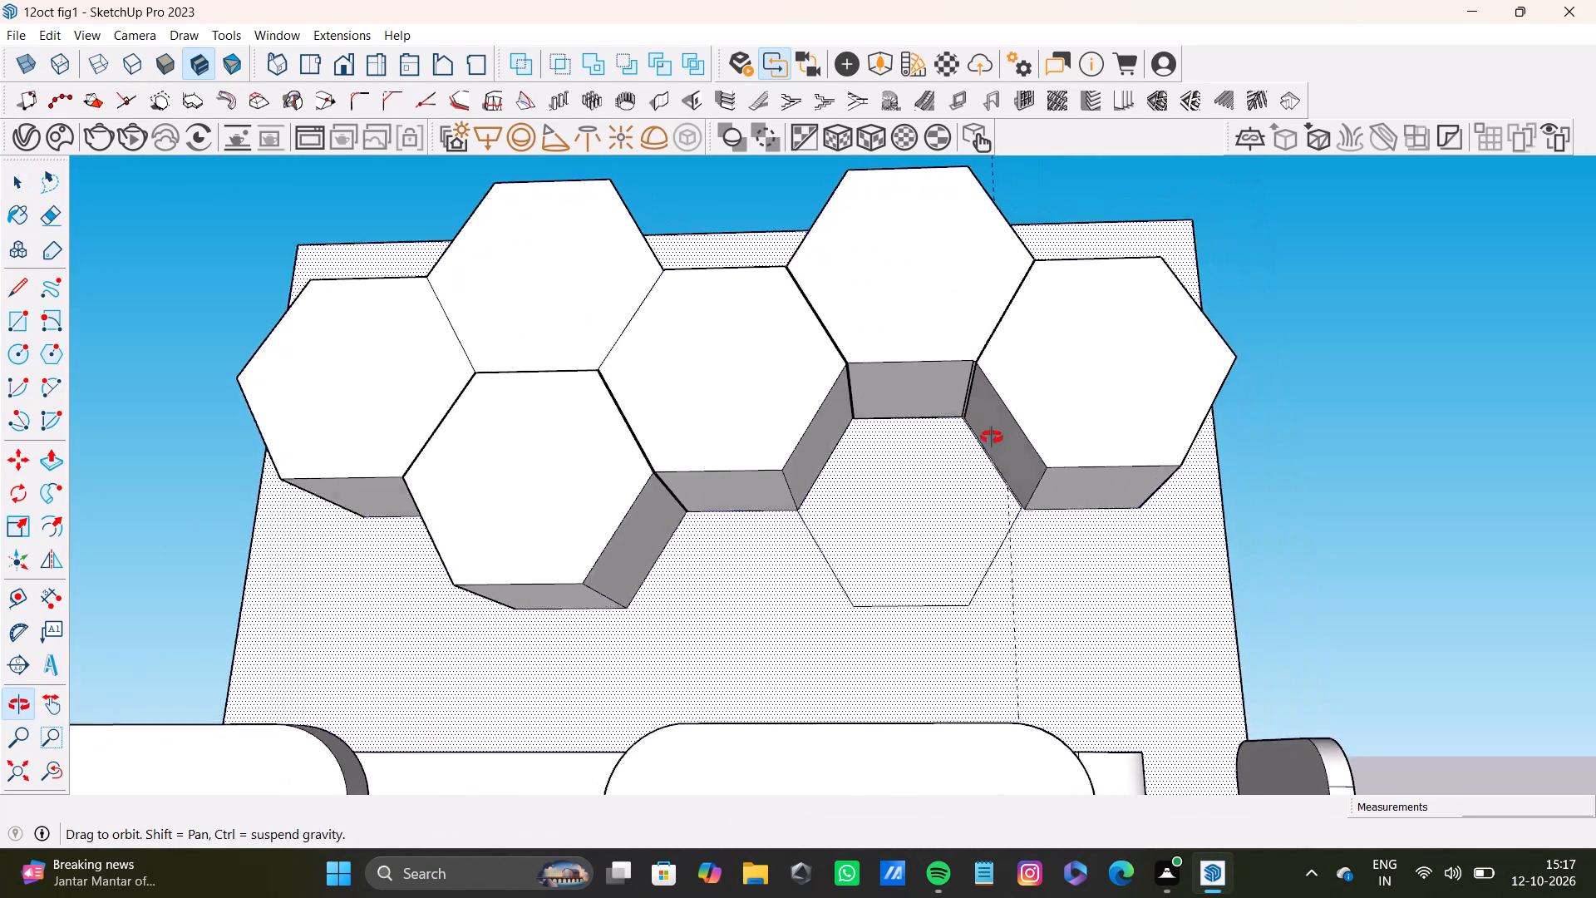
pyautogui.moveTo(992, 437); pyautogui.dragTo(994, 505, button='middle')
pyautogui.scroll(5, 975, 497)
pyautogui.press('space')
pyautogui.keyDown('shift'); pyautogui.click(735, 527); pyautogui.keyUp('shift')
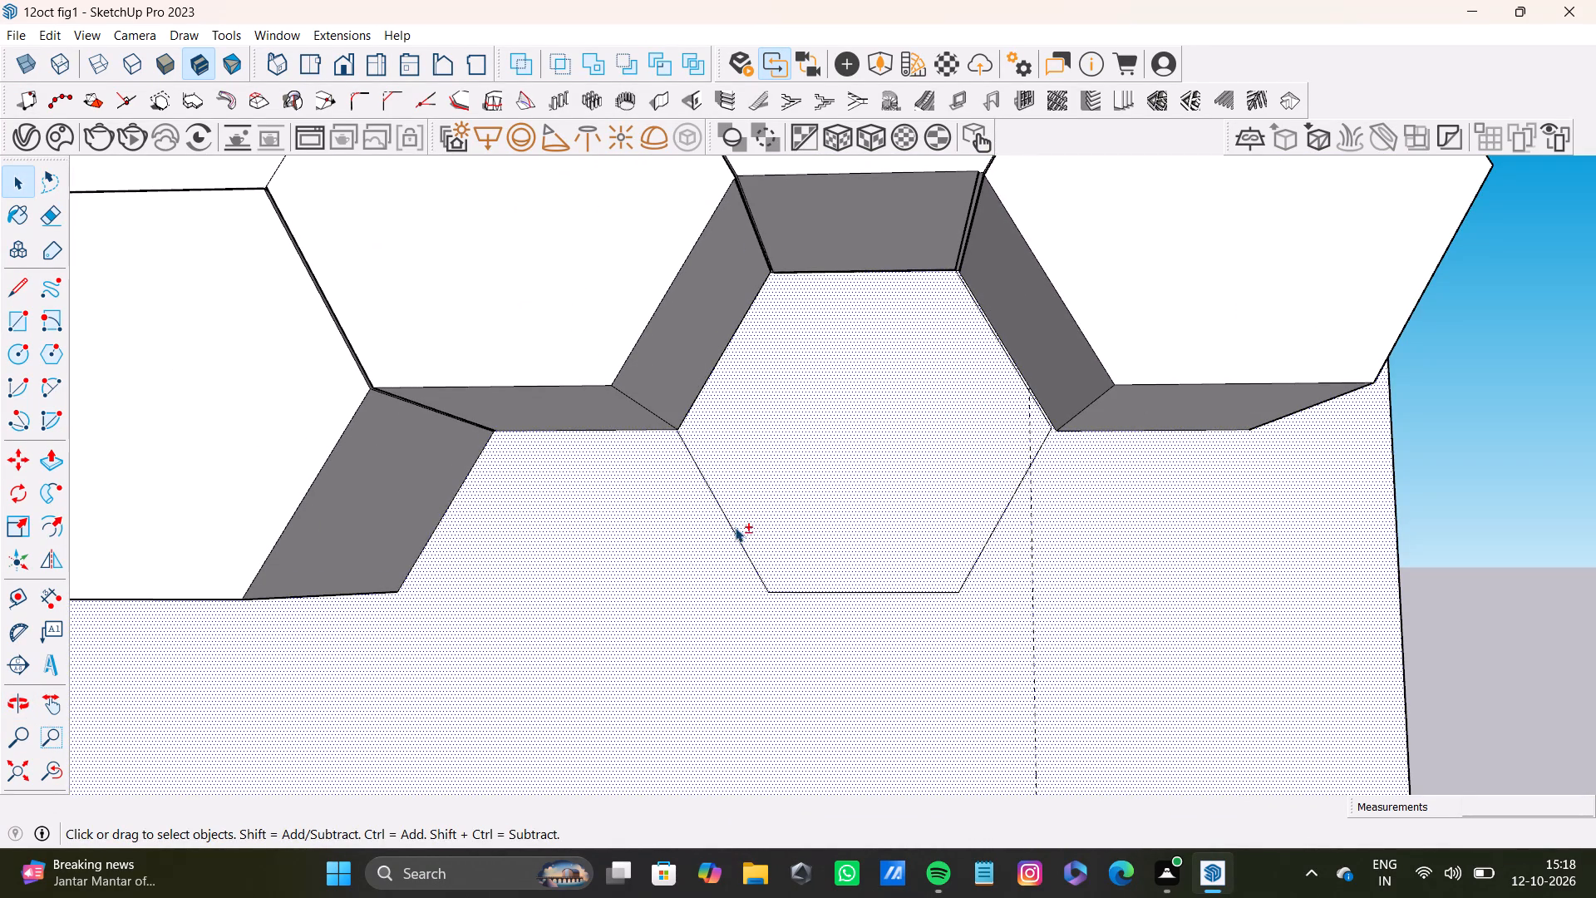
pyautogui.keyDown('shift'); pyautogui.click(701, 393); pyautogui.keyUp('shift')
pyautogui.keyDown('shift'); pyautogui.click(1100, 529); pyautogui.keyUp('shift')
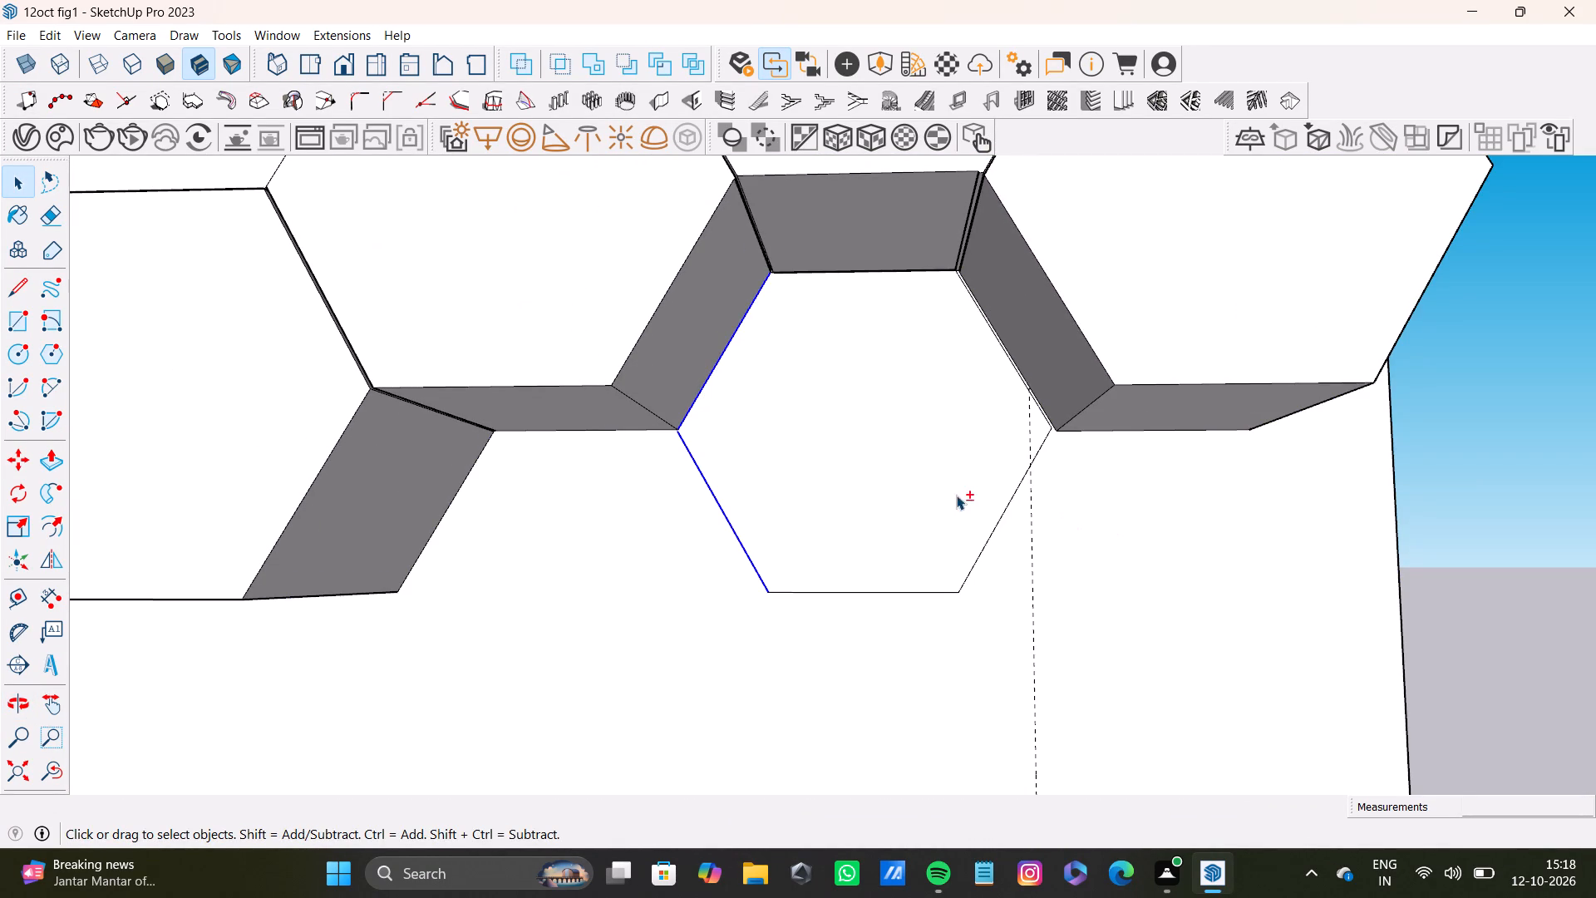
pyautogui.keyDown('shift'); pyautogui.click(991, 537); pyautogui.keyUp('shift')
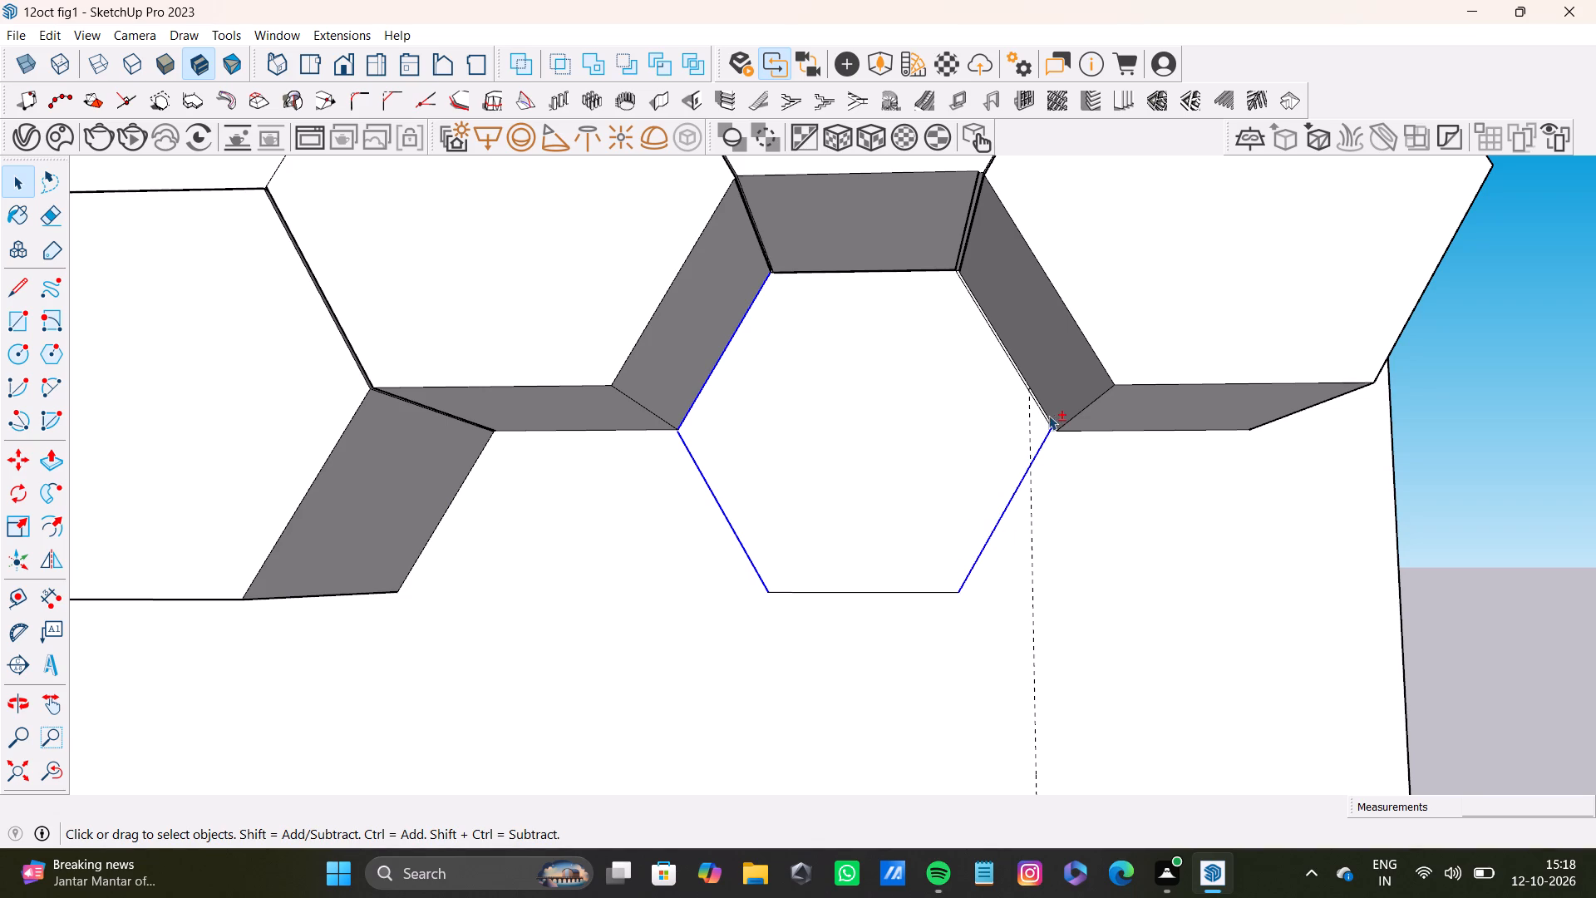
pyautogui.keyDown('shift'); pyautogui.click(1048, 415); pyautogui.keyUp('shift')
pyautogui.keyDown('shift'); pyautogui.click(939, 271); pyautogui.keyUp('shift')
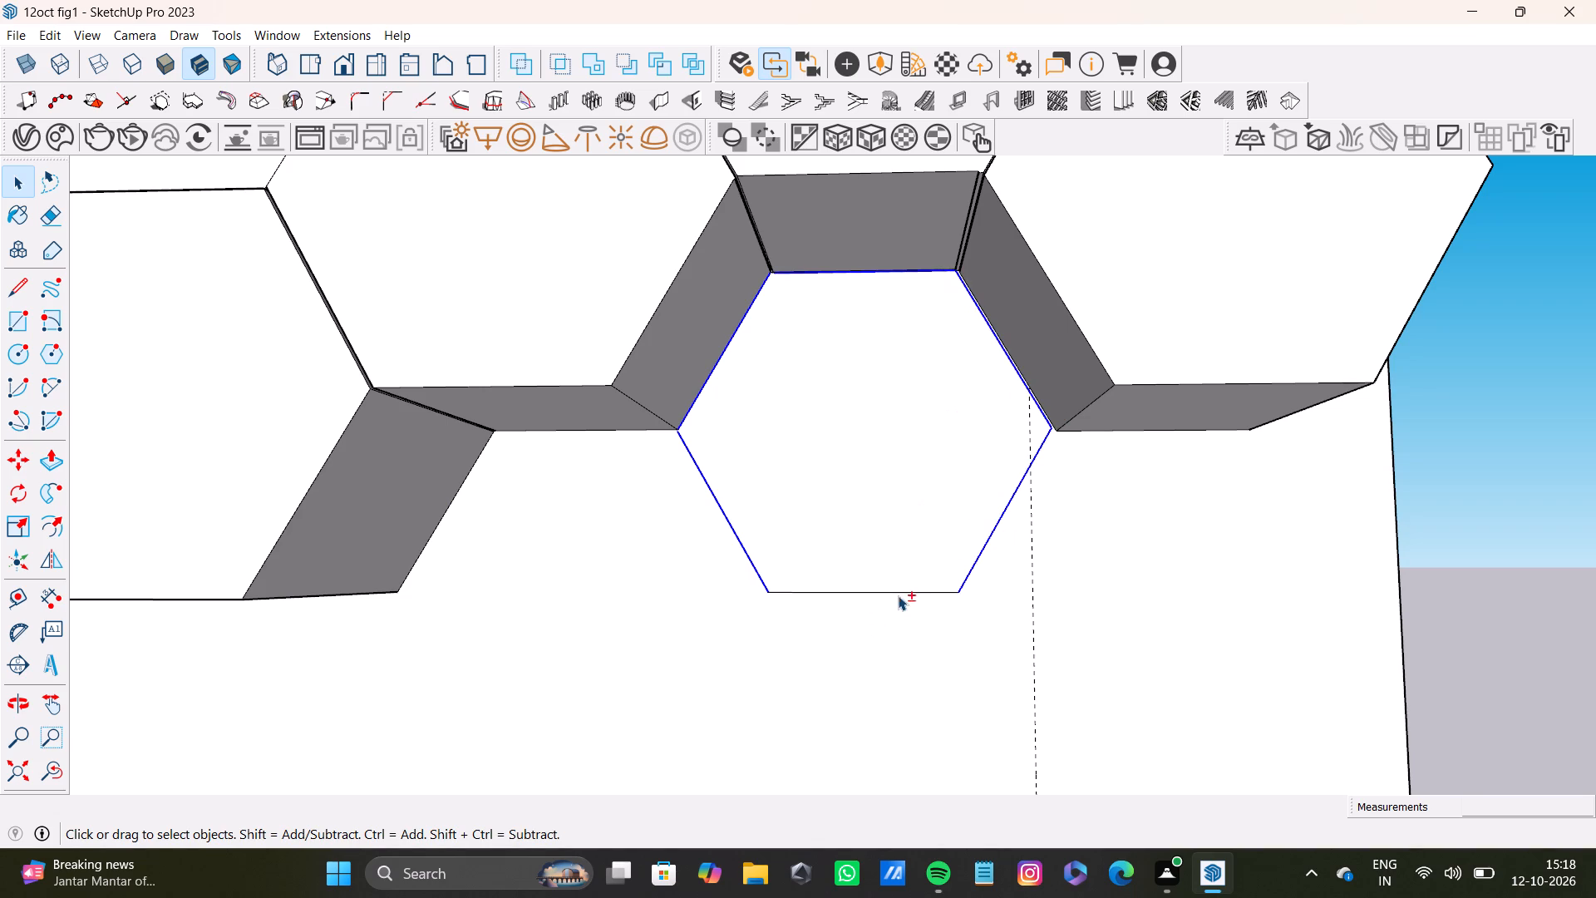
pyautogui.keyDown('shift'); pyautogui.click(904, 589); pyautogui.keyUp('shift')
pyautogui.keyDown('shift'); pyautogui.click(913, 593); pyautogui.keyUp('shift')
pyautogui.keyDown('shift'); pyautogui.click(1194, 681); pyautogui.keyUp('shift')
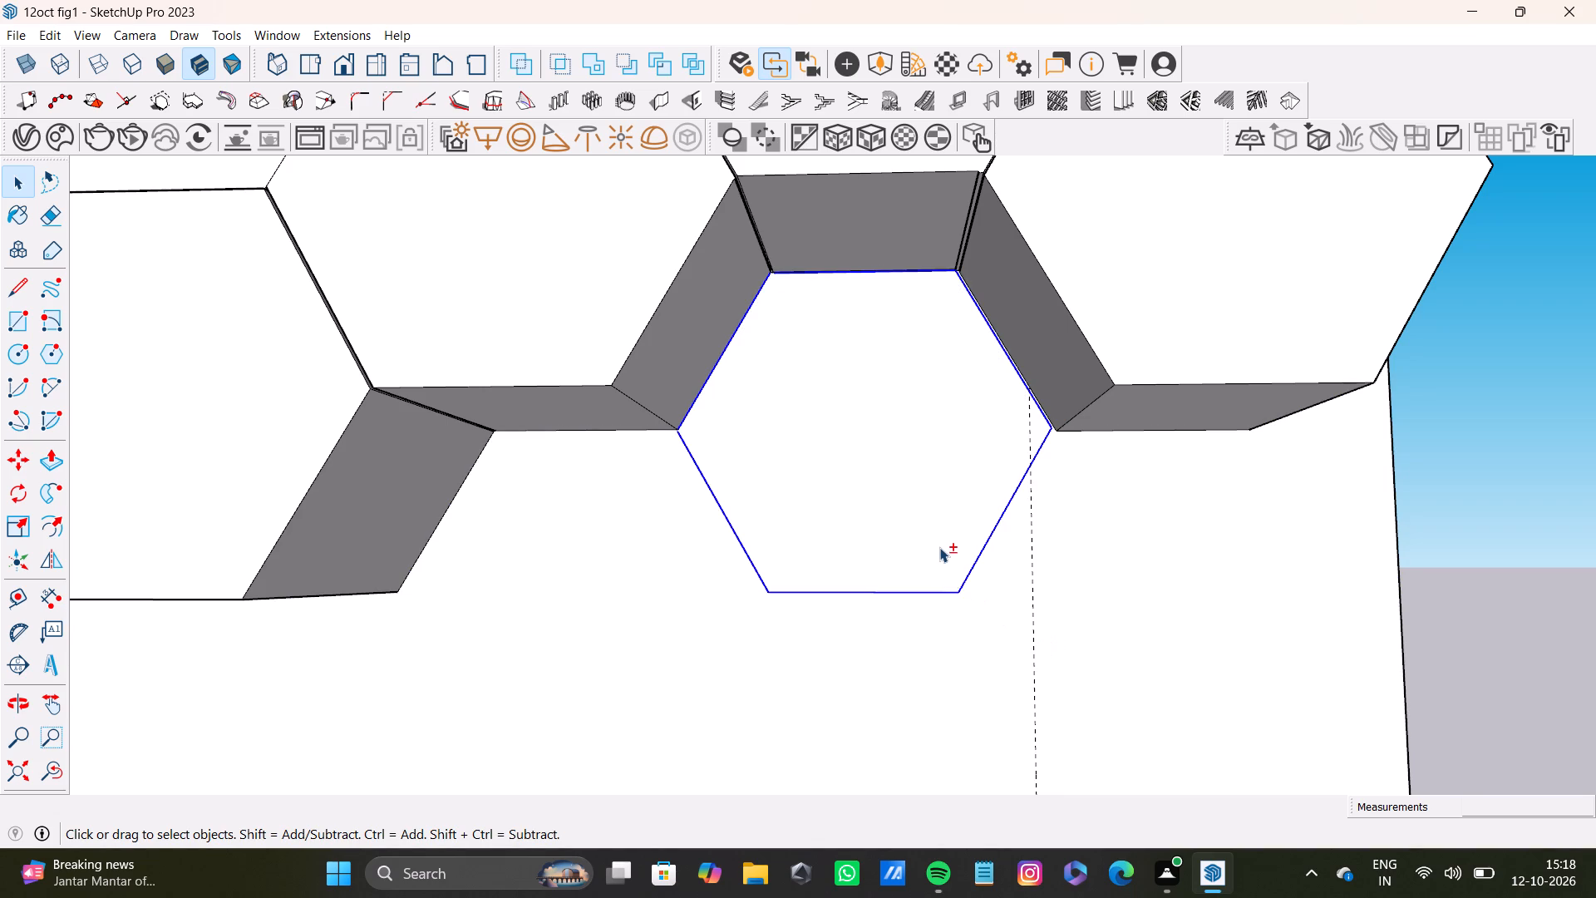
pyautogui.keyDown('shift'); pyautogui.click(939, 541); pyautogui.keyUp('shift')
# Examine the flat hexagon's upper corner and edges where they meet the neighbouring extruded hexagons, picking individual edges to check them.
pyautogui.keyDown('shift'); pyautogui.scroll(-4, 866, 541); pyautogui.keyUp('shift')
pyautogui.scroll(2, 771, 492)
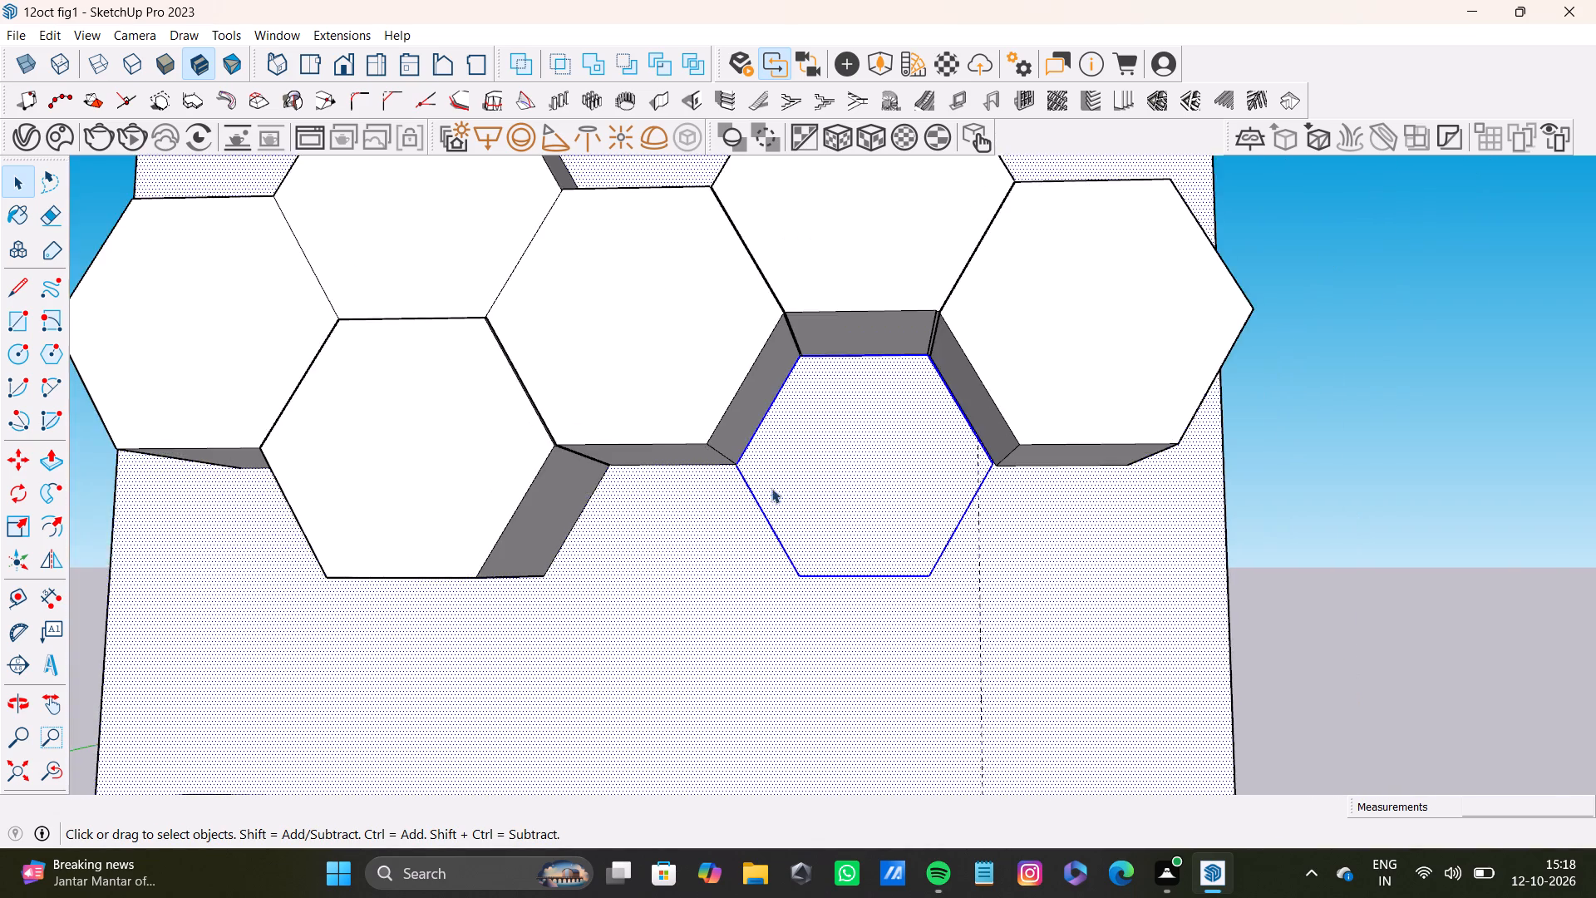
pyautogui.scroll(9, 771, 488)
pyautogui.scroll(-8, 682, 436)
pyautogui.keyDown('shift'); pyautogui.moveTo(903, 417); pyautogui.dragTo(797, 550, button='middle'); pyautogui.keyUp('shift')
pyautogui.scroll(9, 914, 503)
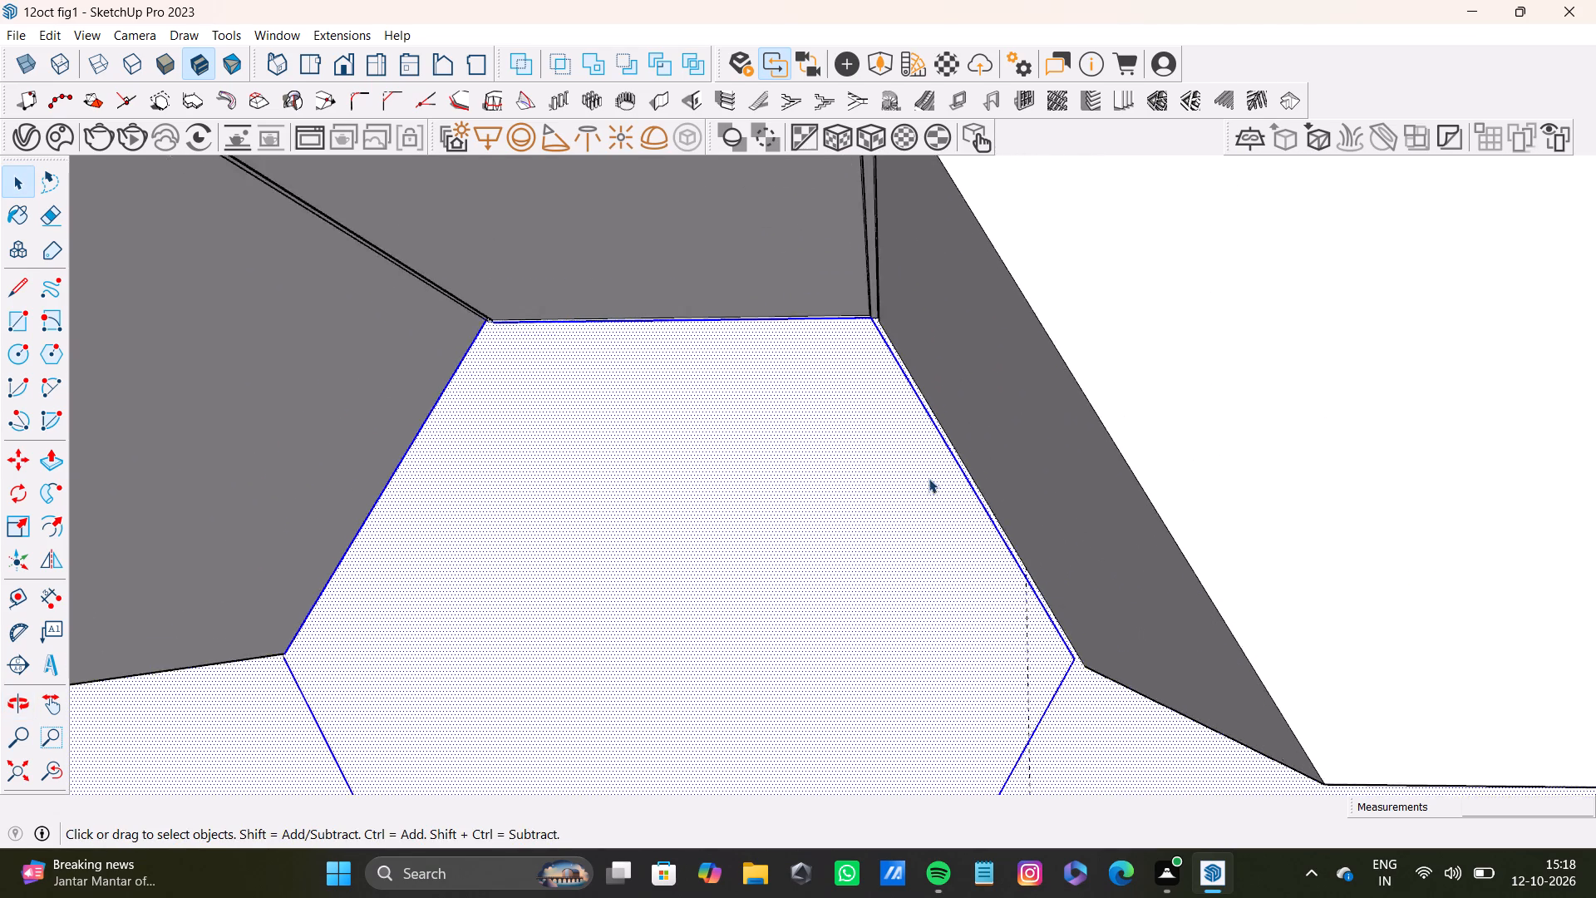
pyautogui.scroll(-5, 839, 424)
pyautogui.scroll(12, 531, 356)
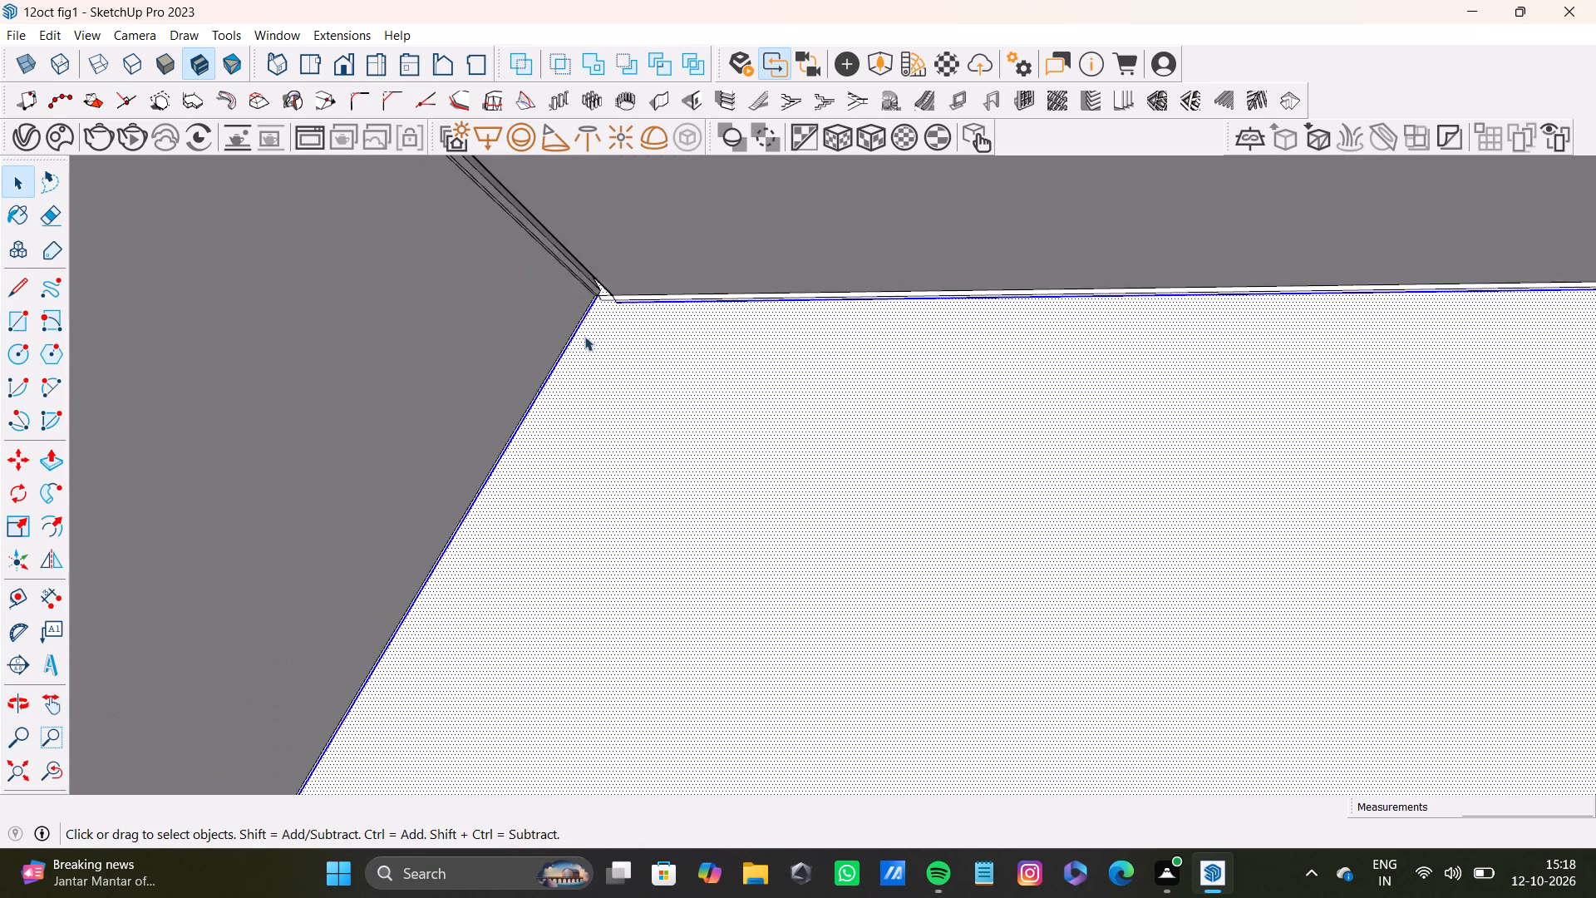
pyautogui.scroll(13, 584, 336)
pyautogui.scroll(-6, 608, 287)
pyautogui.scroll(1, 614, 280)
pyautogui.moveTo(614, 280); pyautogui.dragTo(711, 187, button='middle')
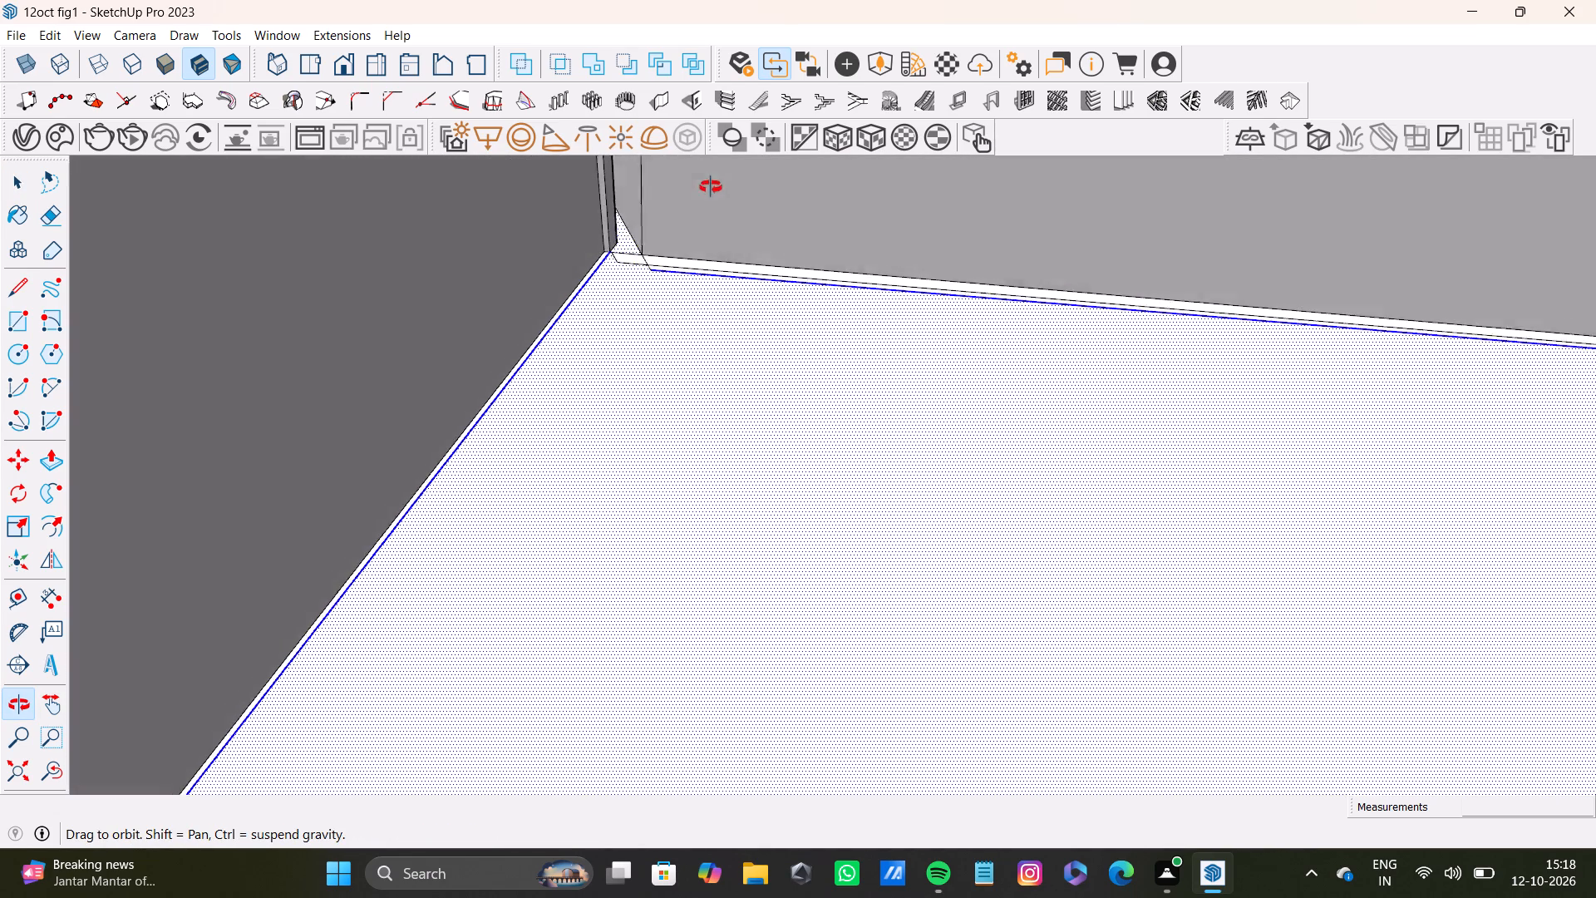
pyautogui.moveTo(711, 187); pyautogui.dragTo(579, 118, button='middle')
pyautogui.scroll(15, 663, 228)
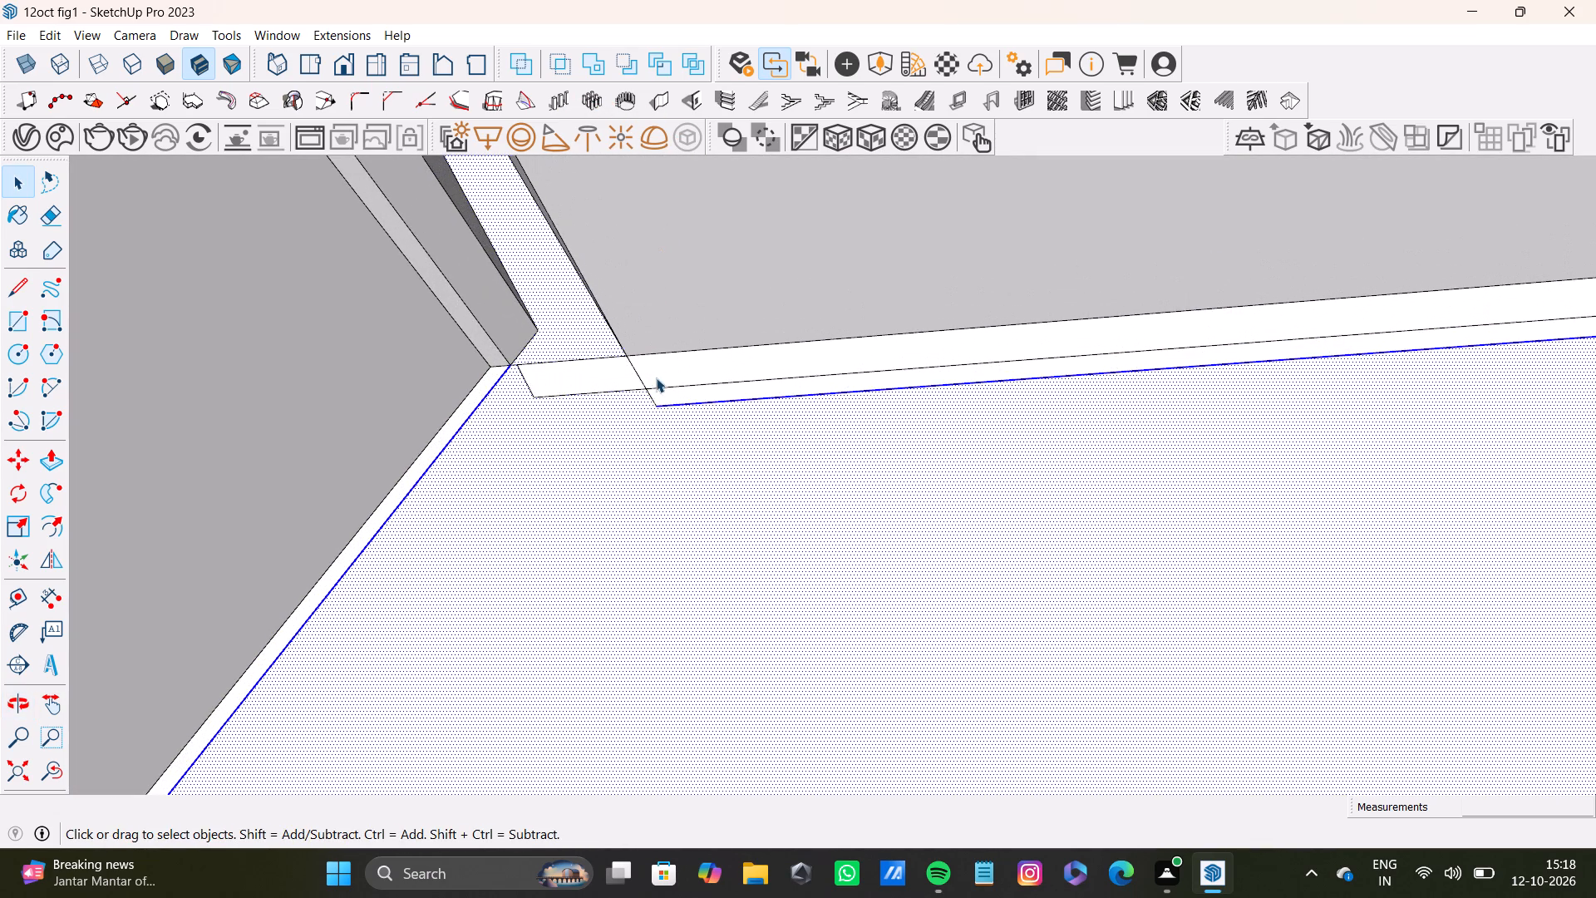
pyautogui.scroll(-4, 658, 378)
pyautogui.scroll(8, 677, 388)
pyautogui.click(726, 404)
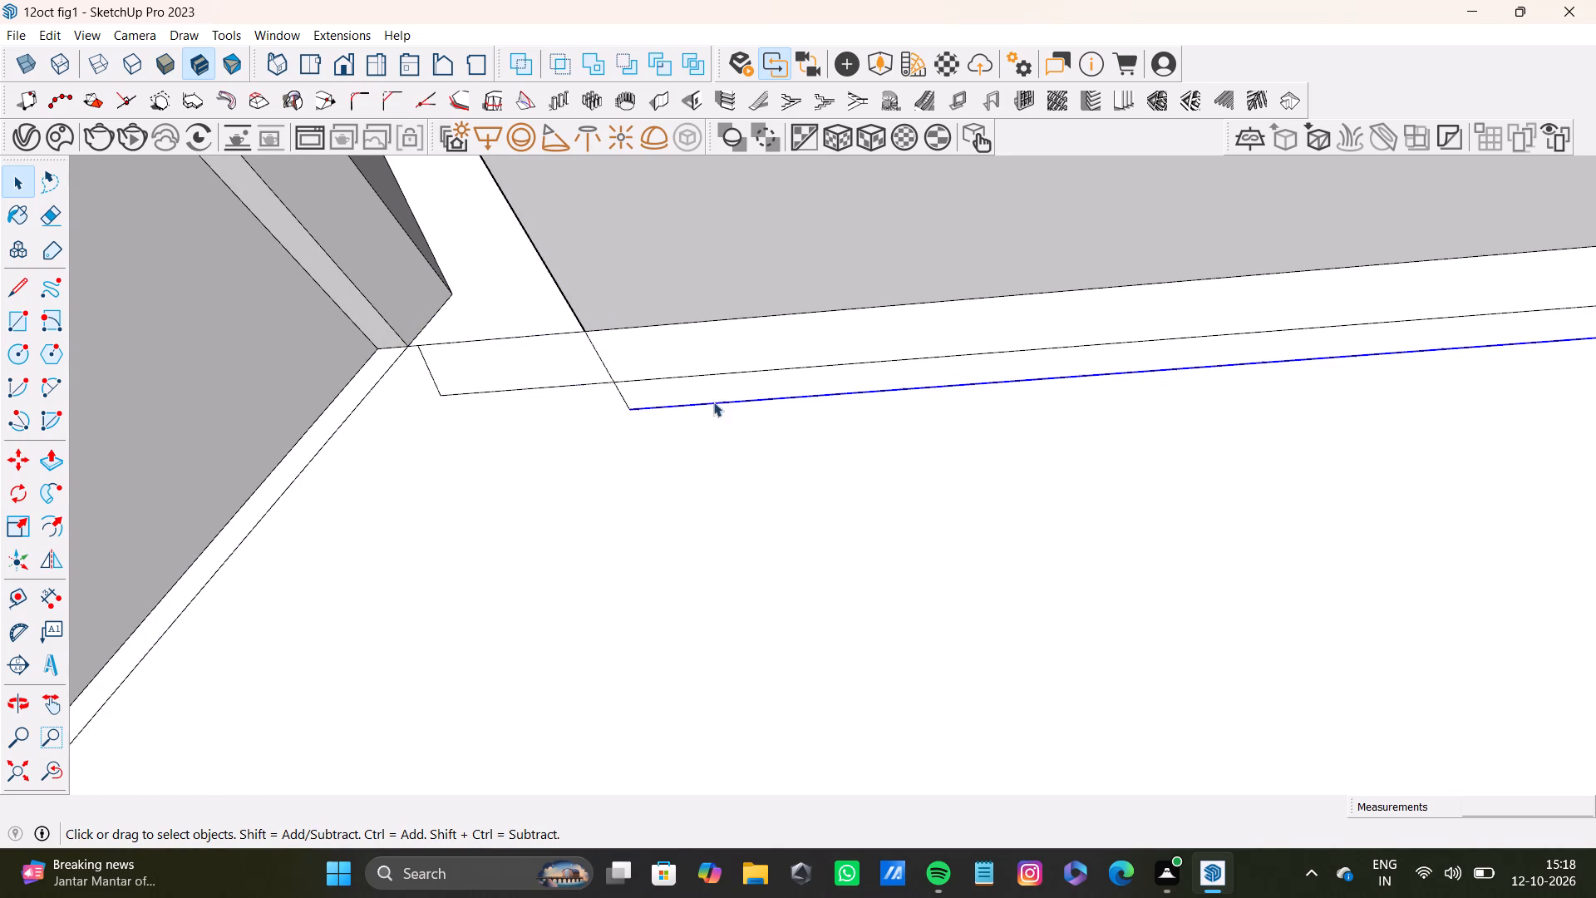
pyautogui.click(570, 333)
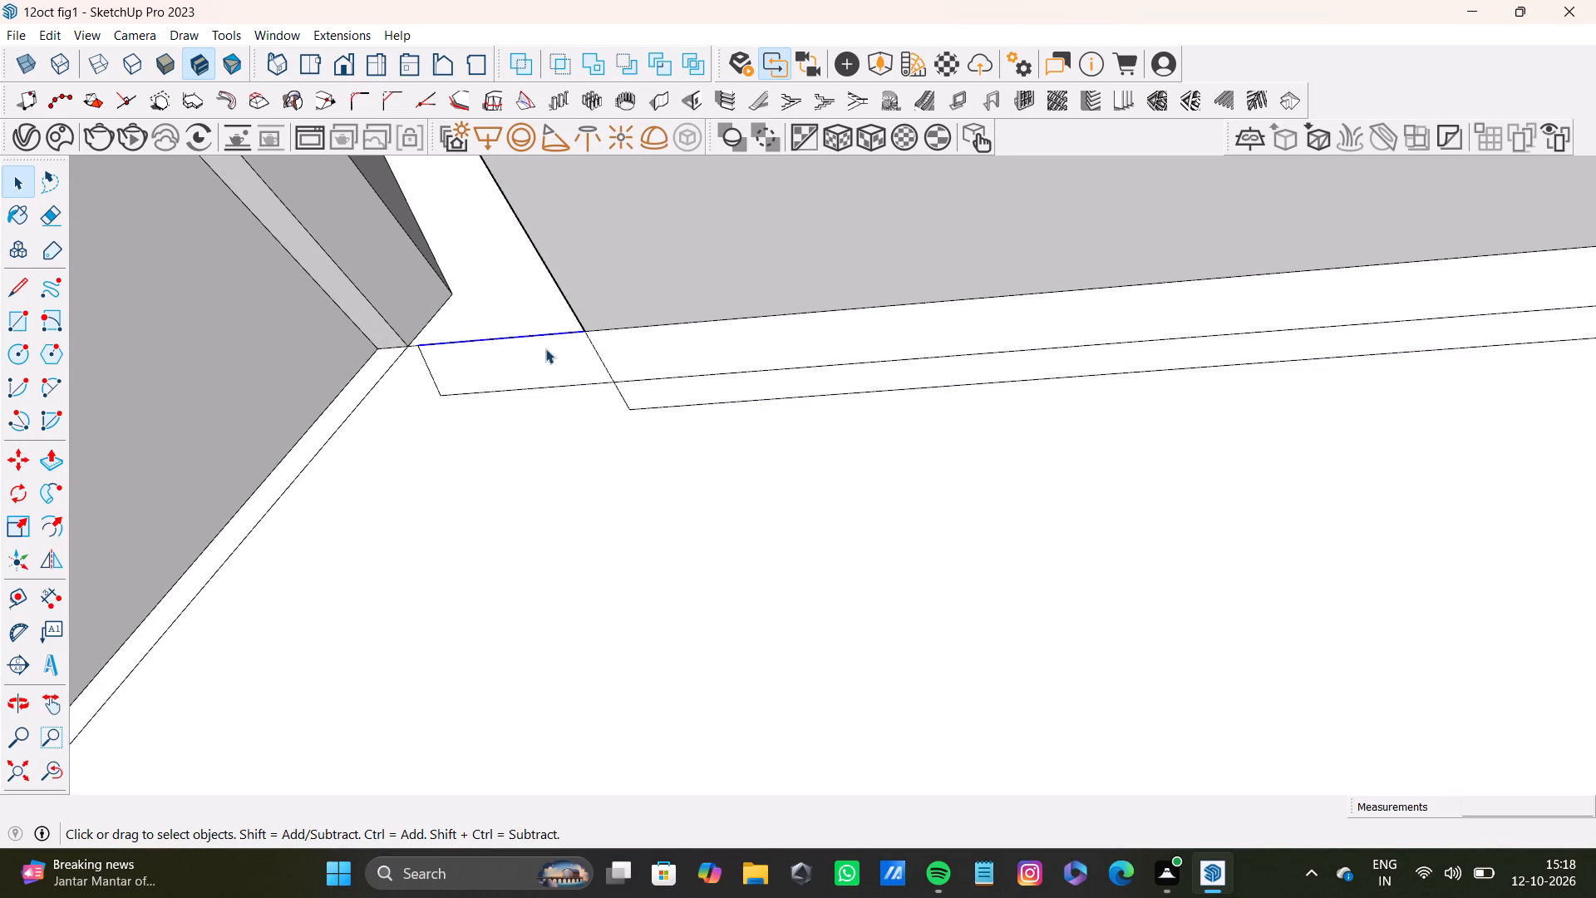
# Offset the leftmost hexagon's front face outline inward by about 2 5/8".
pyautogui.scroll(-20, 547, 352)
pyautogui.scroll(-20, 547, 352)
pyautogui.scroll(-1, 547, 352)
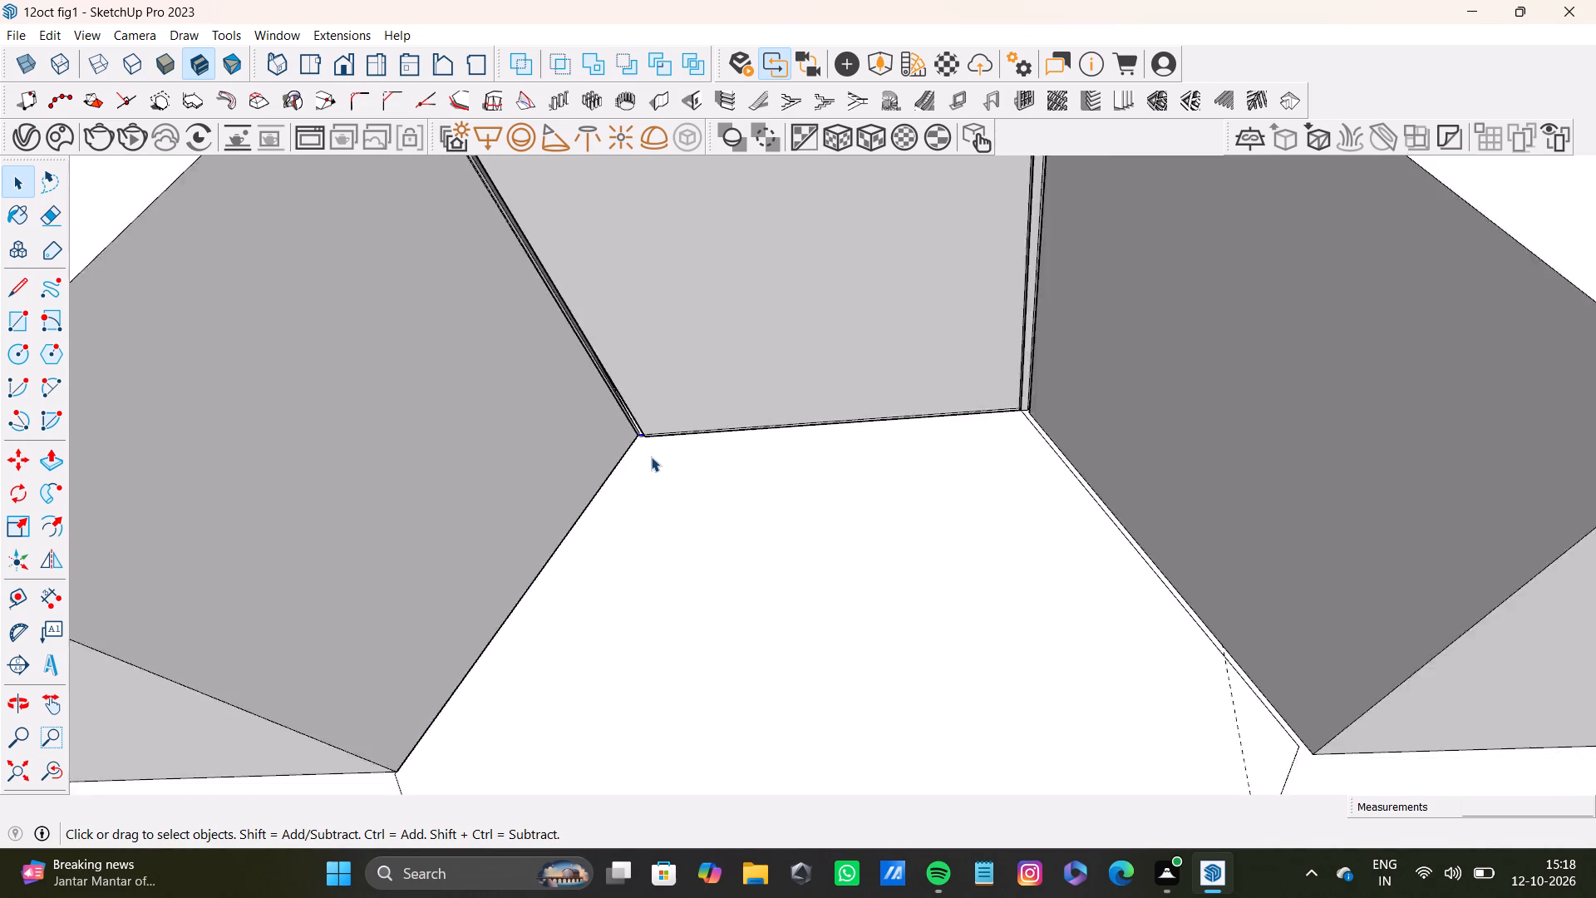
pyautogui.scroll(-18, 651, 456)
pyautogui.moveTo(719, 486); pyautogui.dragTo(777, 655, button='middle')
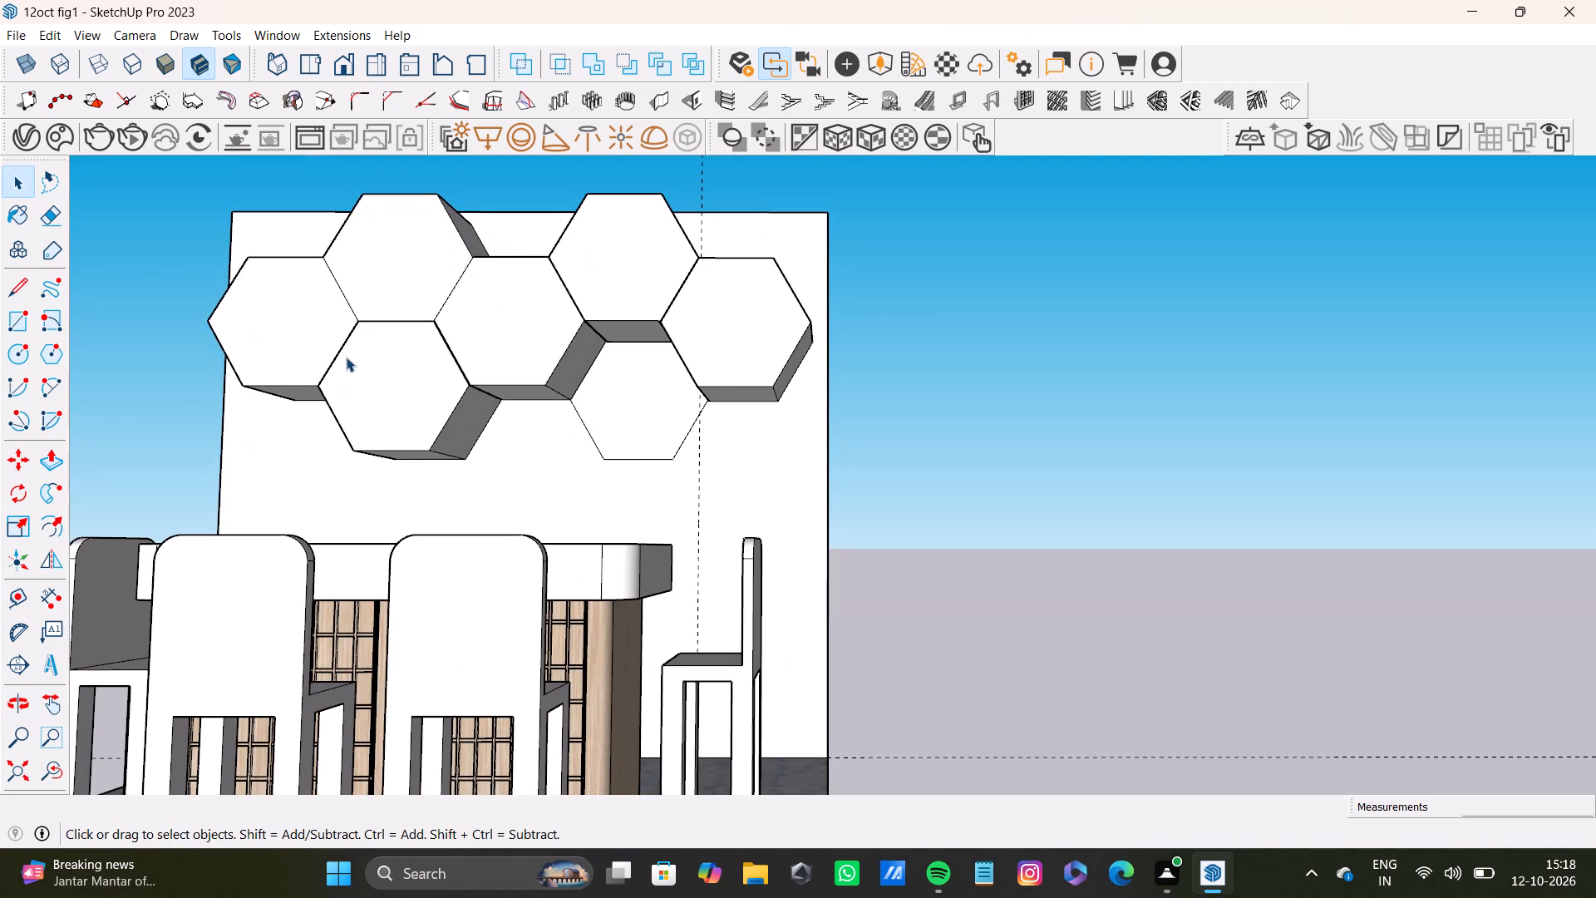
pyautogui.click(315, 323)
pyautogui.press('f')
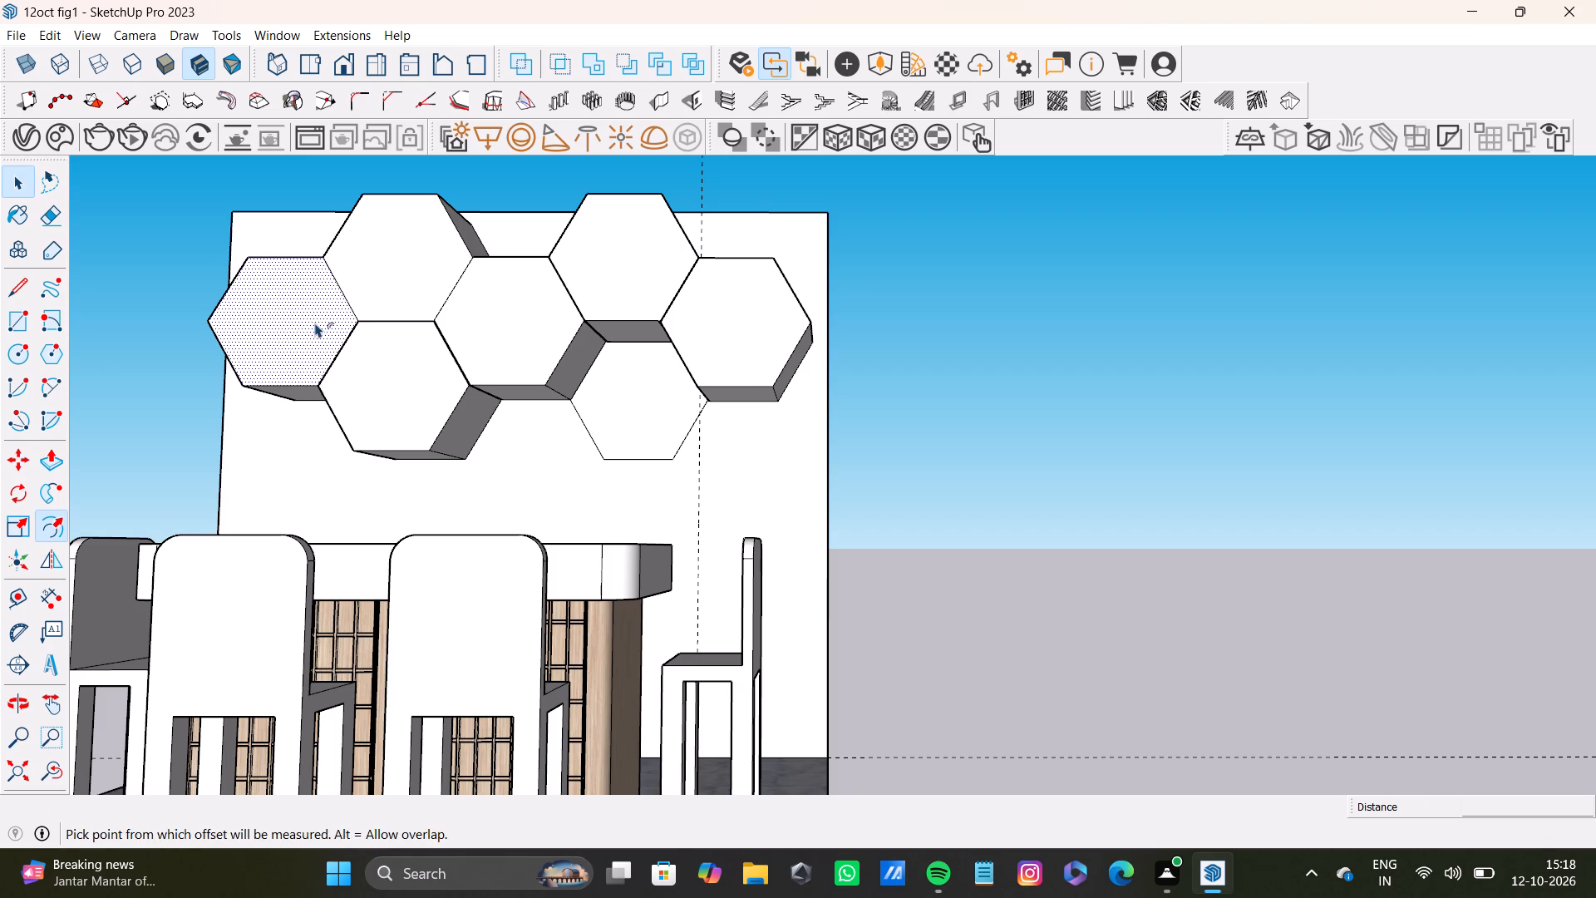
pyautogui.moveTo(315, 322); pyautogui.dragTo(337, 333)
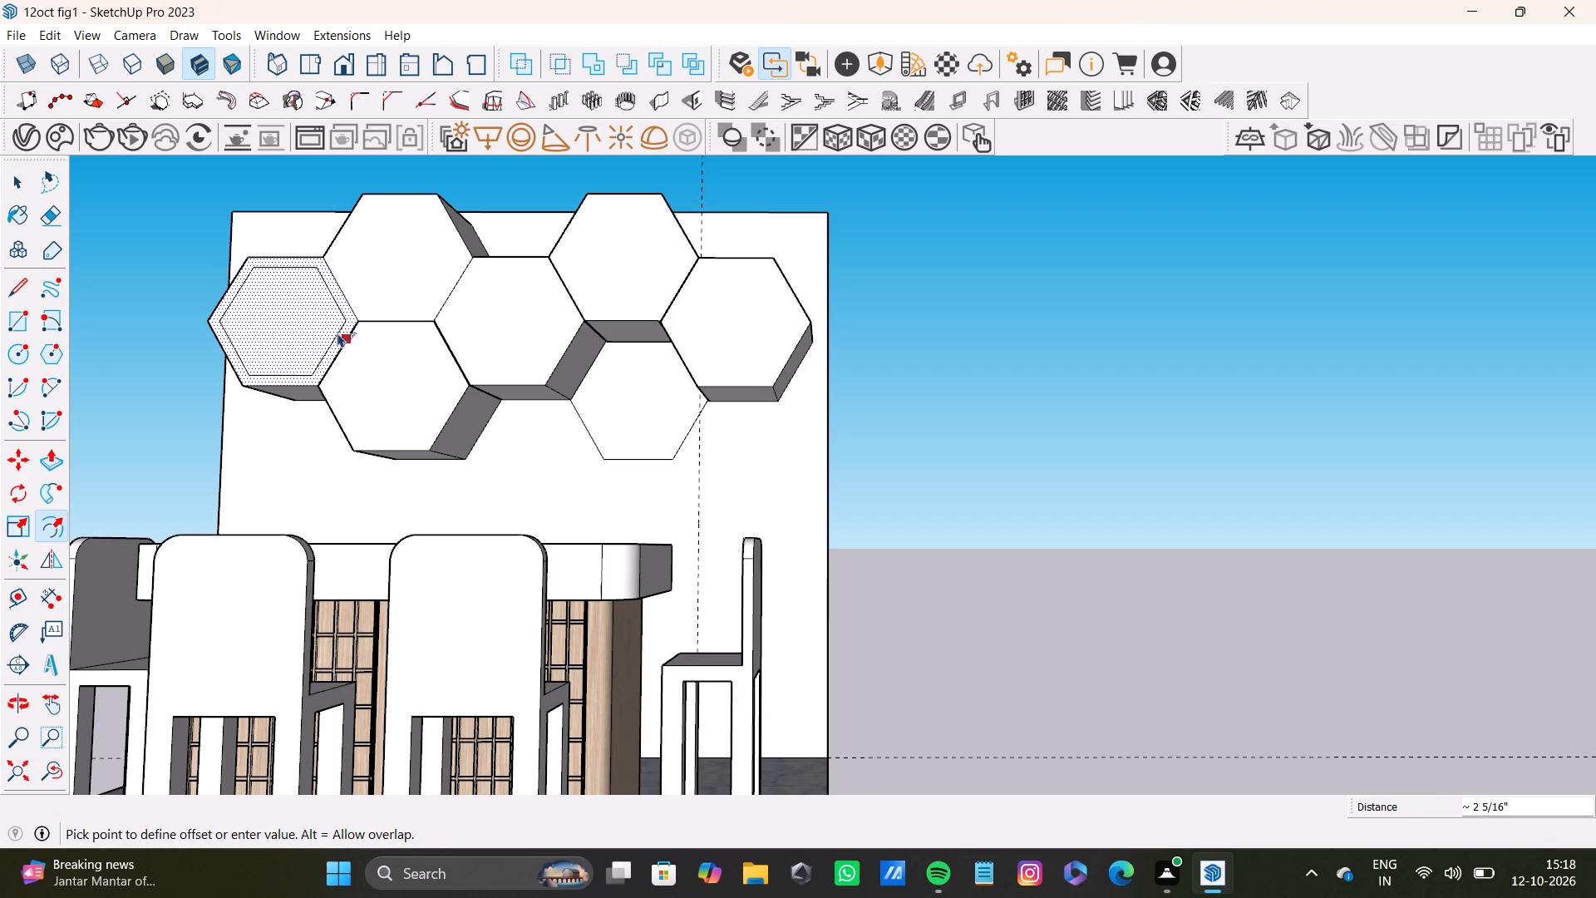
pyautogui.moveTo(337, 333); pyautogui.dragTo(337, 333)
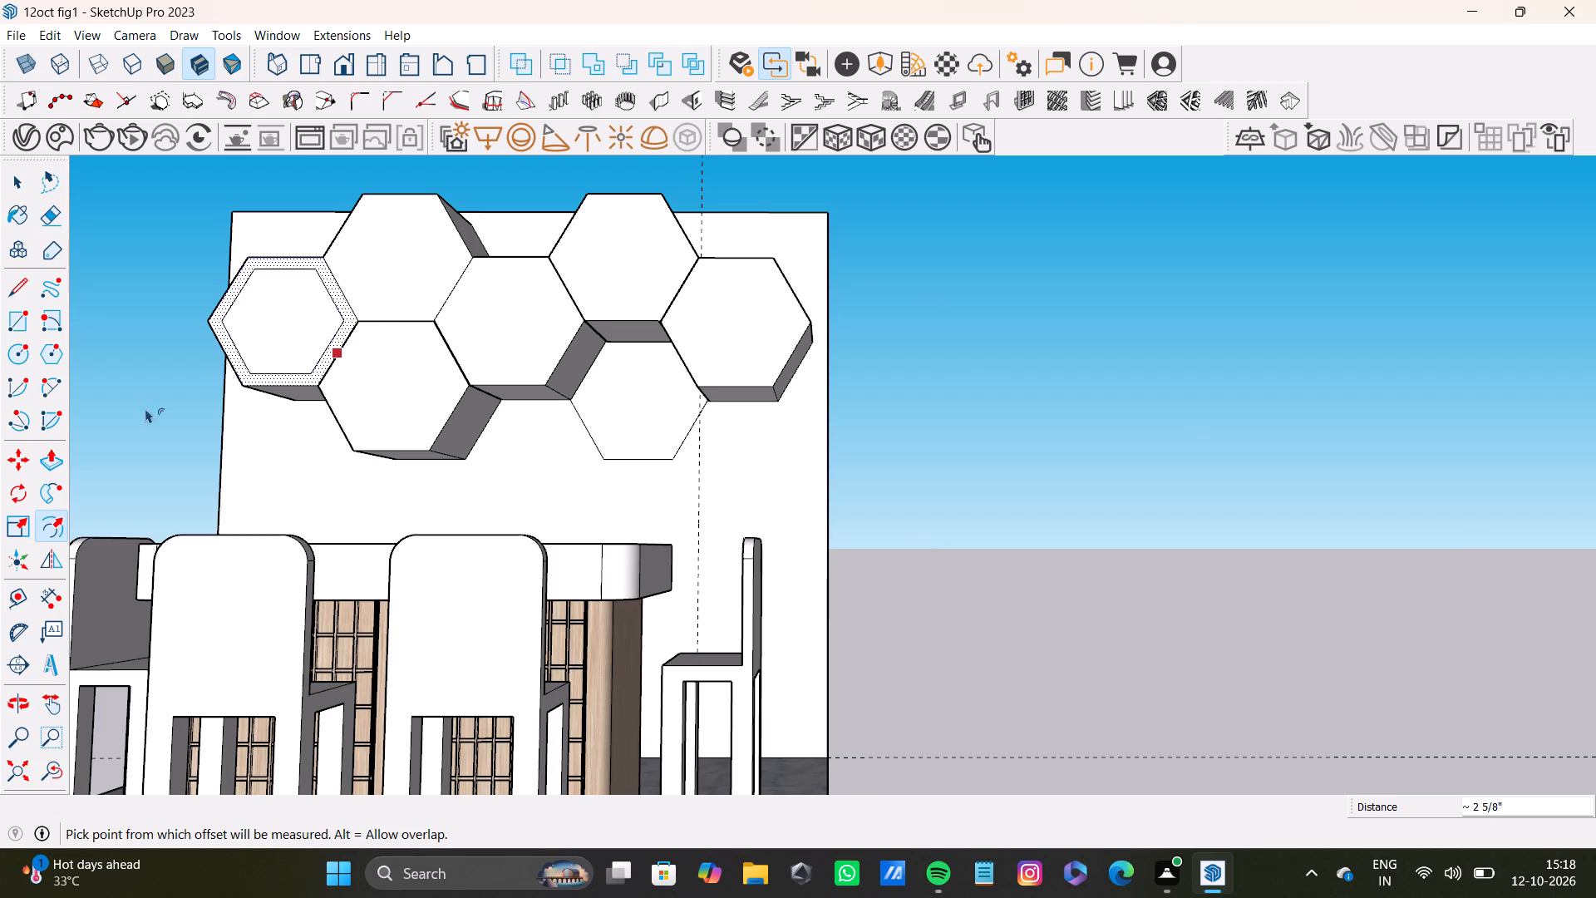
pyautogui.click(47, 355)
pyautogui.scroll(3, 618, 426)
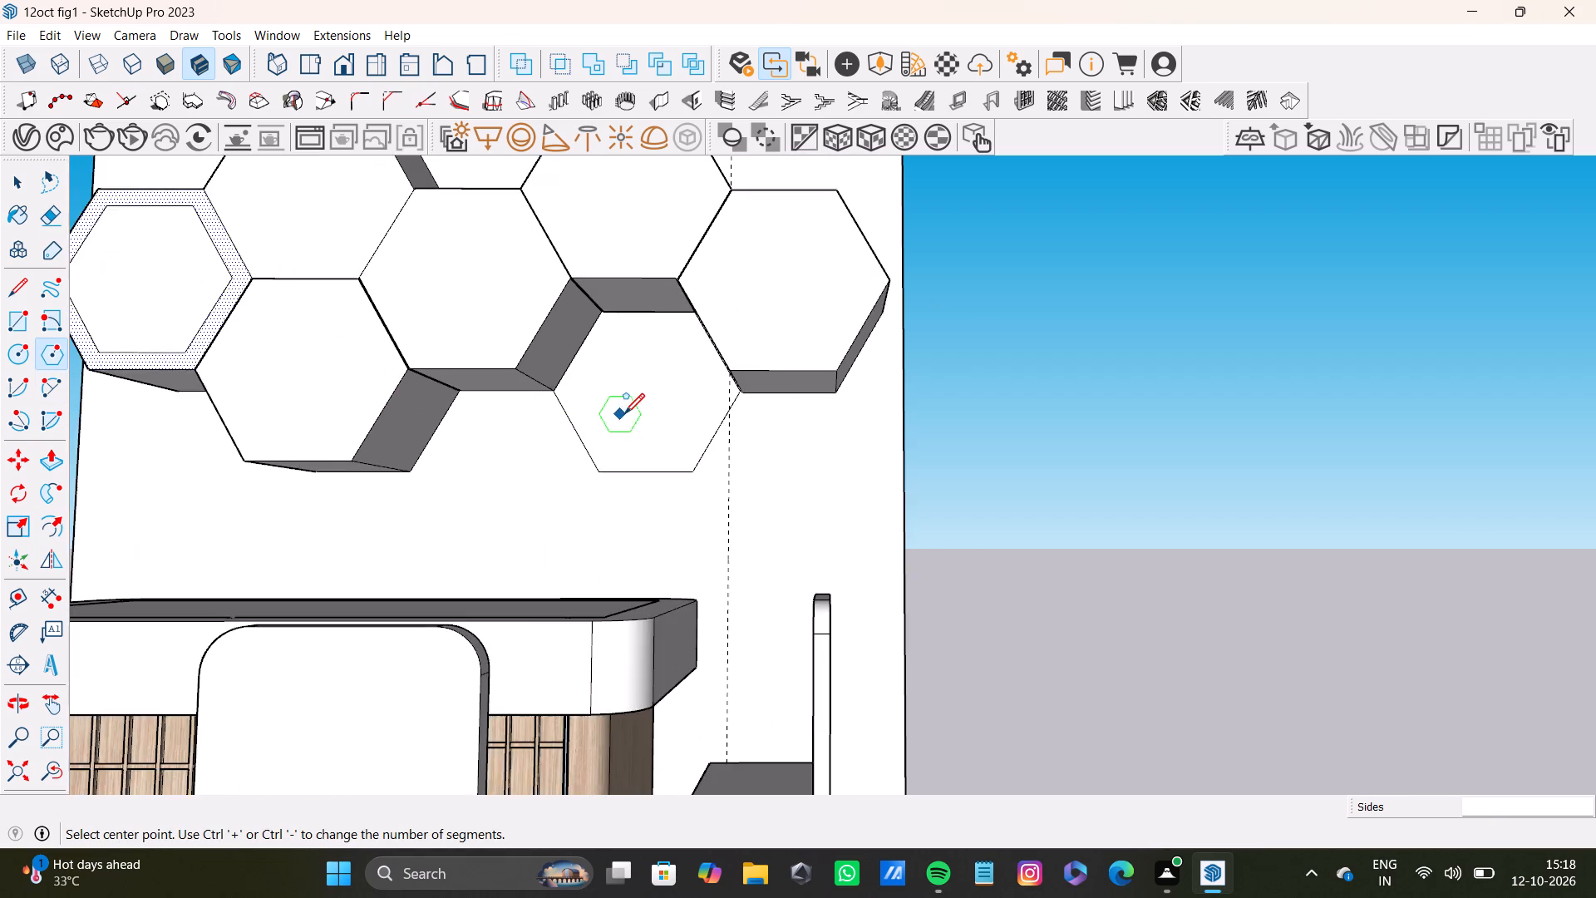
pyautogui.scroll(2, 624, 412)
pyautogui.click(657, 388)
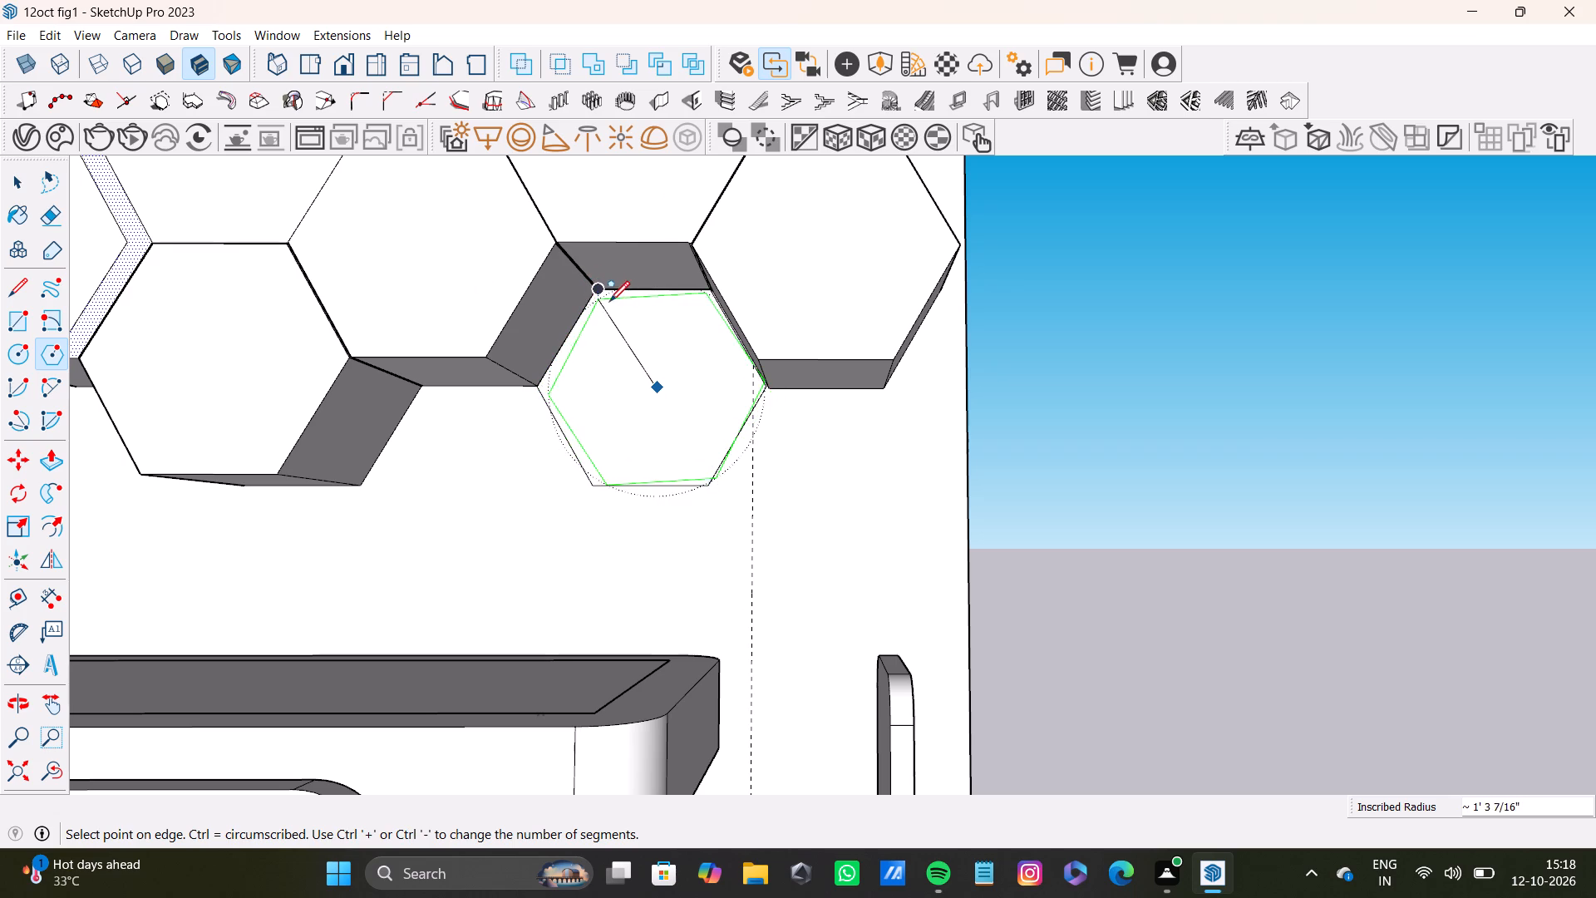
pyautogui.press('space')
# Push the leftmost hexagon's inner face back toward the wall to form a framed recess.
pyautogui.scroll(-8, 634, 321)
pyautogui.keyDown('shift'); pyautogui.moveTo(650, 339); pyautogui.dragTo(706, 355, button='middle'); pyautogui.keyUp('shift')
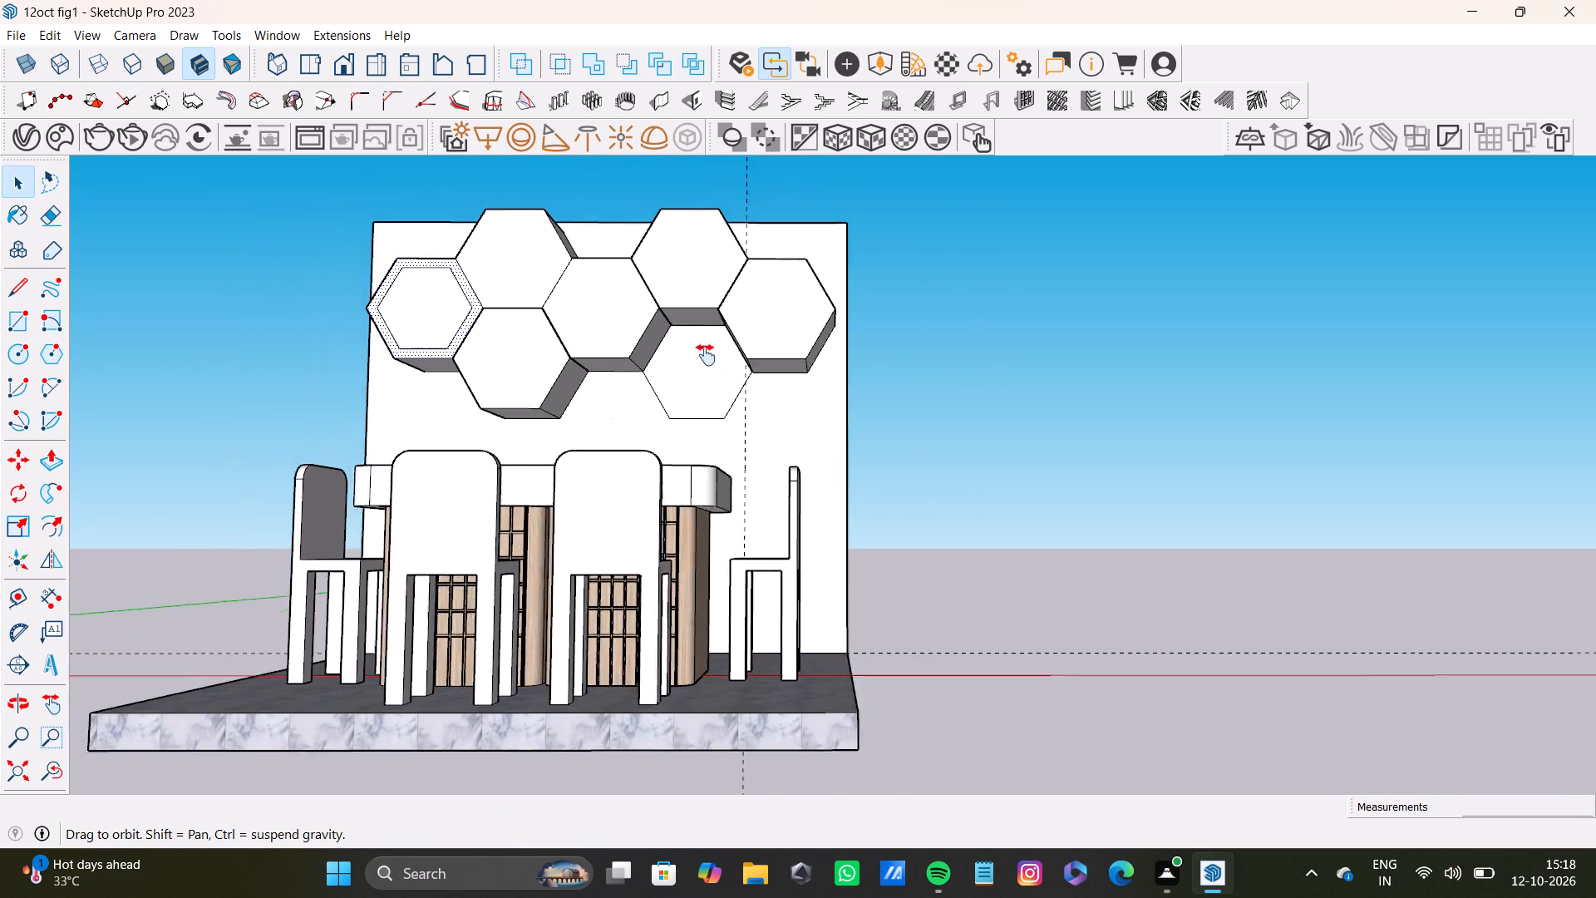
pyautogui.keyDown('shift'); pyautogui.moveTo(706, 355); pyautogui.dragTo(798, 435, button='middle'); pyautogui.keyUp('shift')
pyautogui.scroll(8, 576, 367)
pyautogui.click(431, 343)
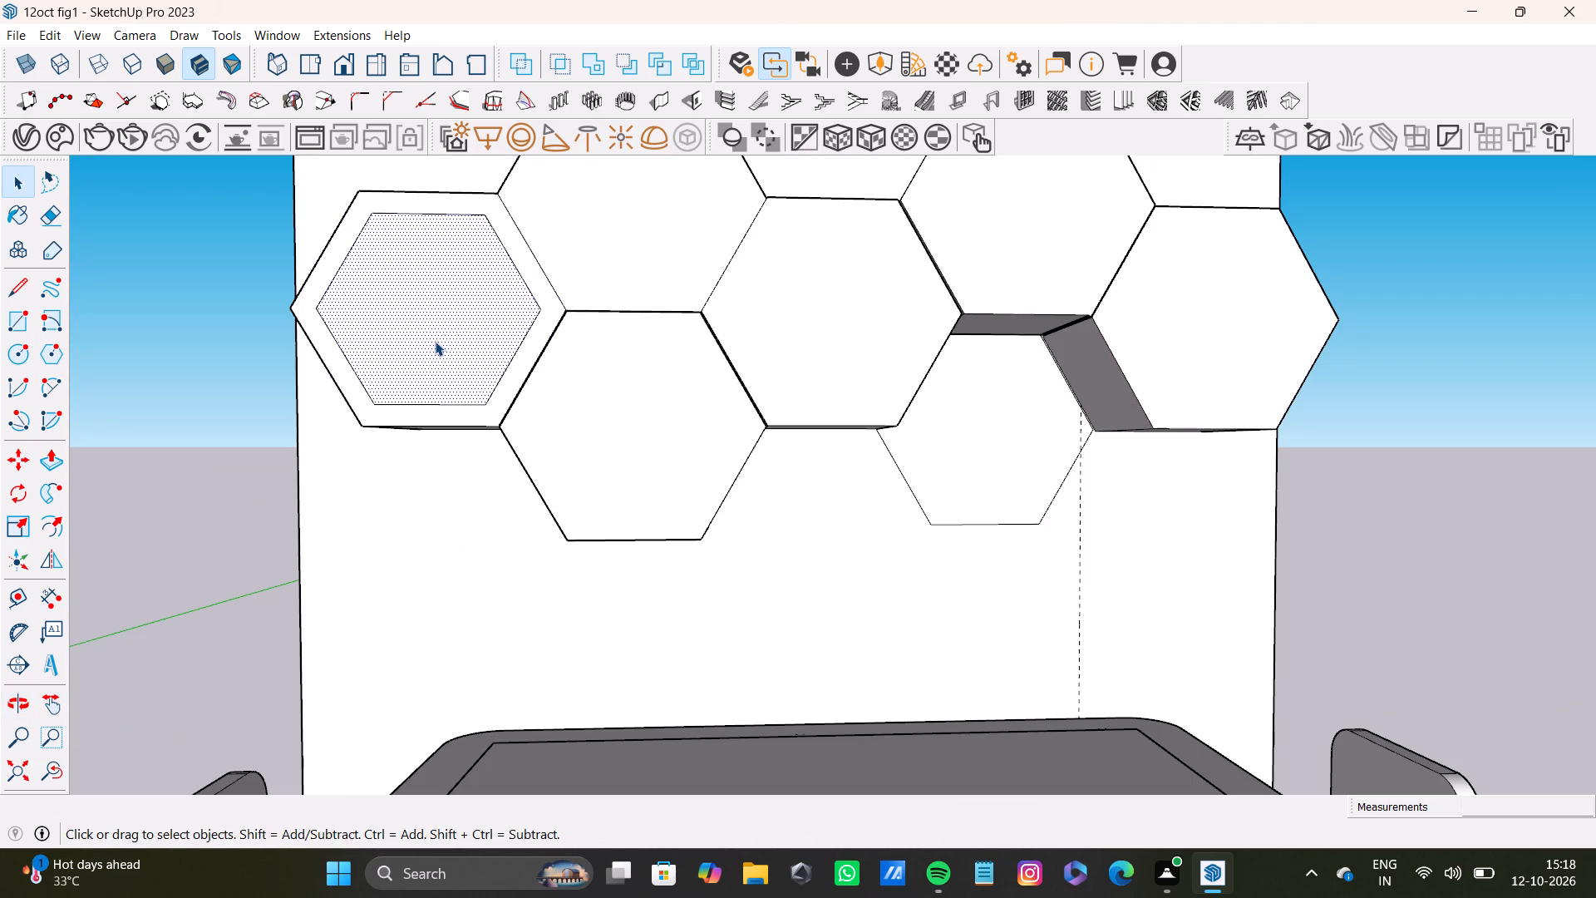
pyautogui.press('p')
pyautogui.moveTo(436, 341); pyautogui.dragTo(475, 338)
# Undo the recess, the offset and the hexagon extrusions, back to six flat hexagon outlines on the wall.
pyautogui.scroll(-5, 475, 338)
pyautogui.moveTo(500, 348); pyautogui.dragTo(356, 377, button='middle')
pyautogui.scroll(-4, 704, 438)
pyautogui.keyDown('shift'); pyautogui.moveTo(727, 428); pyautogui.dragTo(706, 482, button='middle'); pyautogui.keyUp('shift')
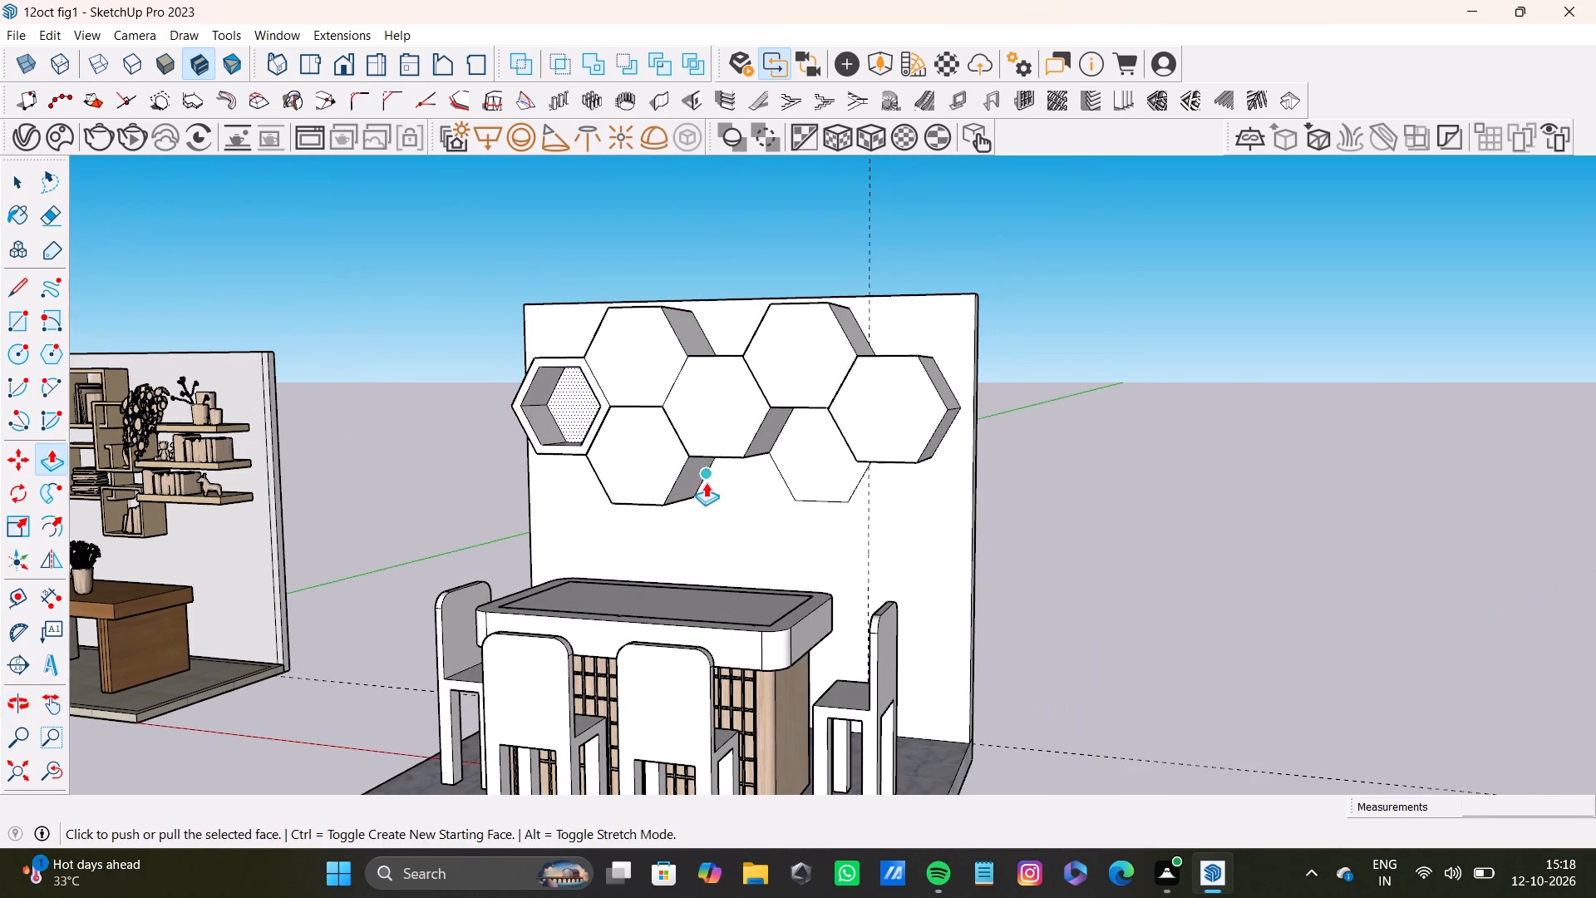
pyautogui.hotkey('ctrl', 'z')
pyautogui.hotkey('ctrl', 'z')
pyautogui.hotkey('ctrl', 'z')
pyautogui.hotkey('ctrl', 'z')
pyautogui.hotkey('ctrl', 'z')
pyautogui.hotkey('ctrl', 'z')
pyautogui.hotkey('ctrl', 'z')
pyautogui.hotkey('ctrl', 'z')
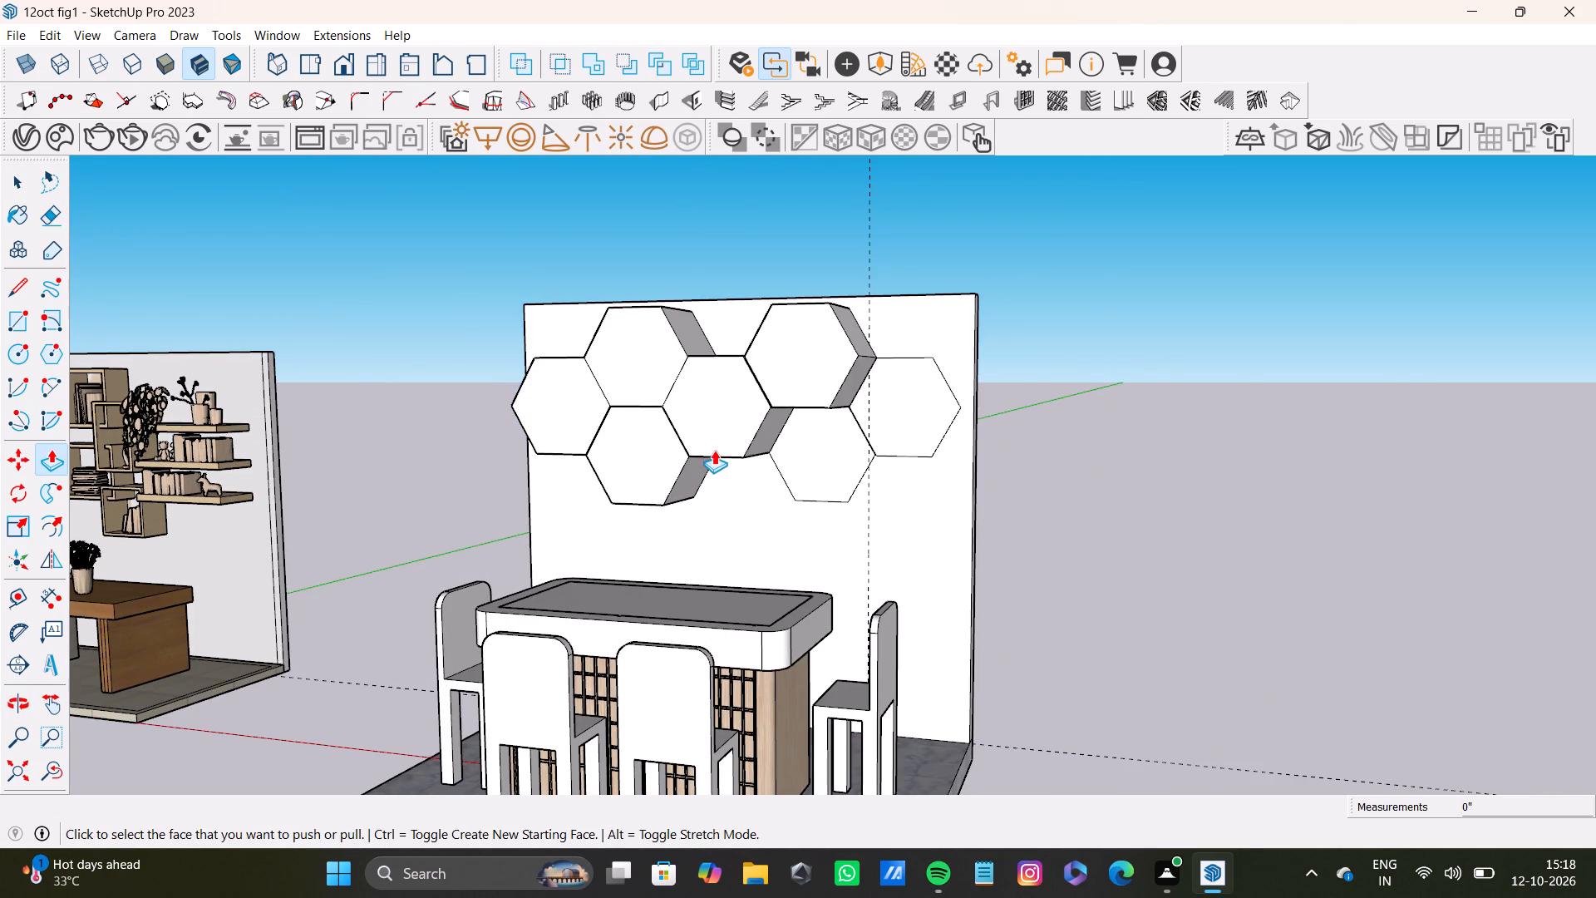
pyautogui.hotkey('ctrl', 'z')
pyautogui.hotkey('ctrl', 'z')
pyautogui.hotkey('ctrl', 'z')
pyautogui.hotkey('ctrl', 'z')
pyautogui.hotkey('ctrl', 'z')
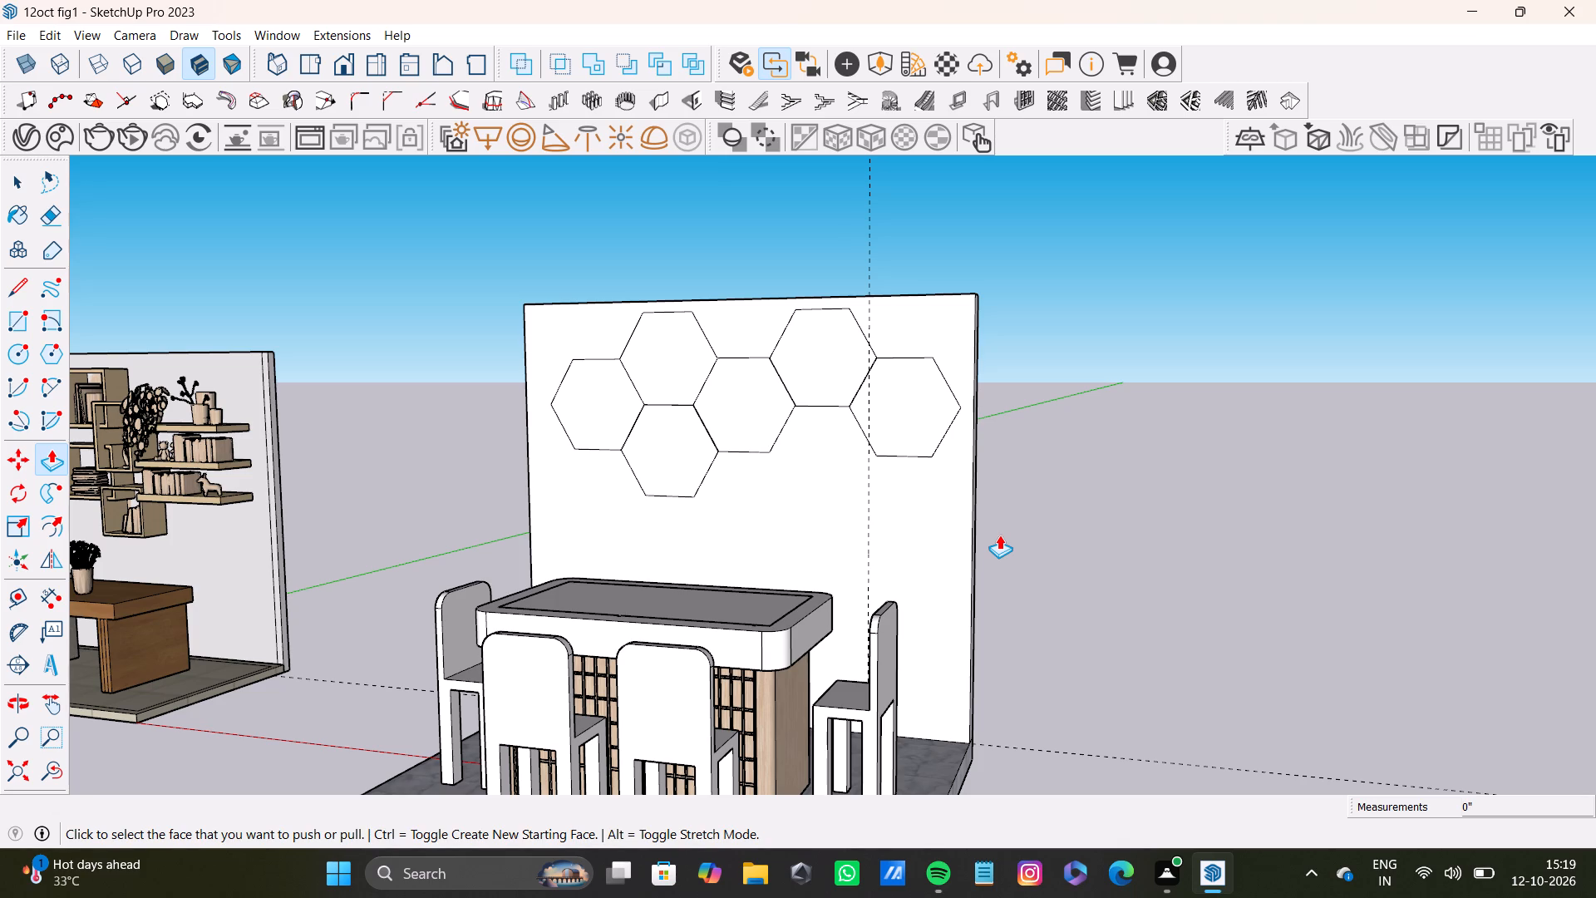
# Check the joints between the flat hexagons and undo further until only the leftmost and upper-left outlines remain.
pyautogui.press('space')
pyautogui.scroll(20, 765, 463)
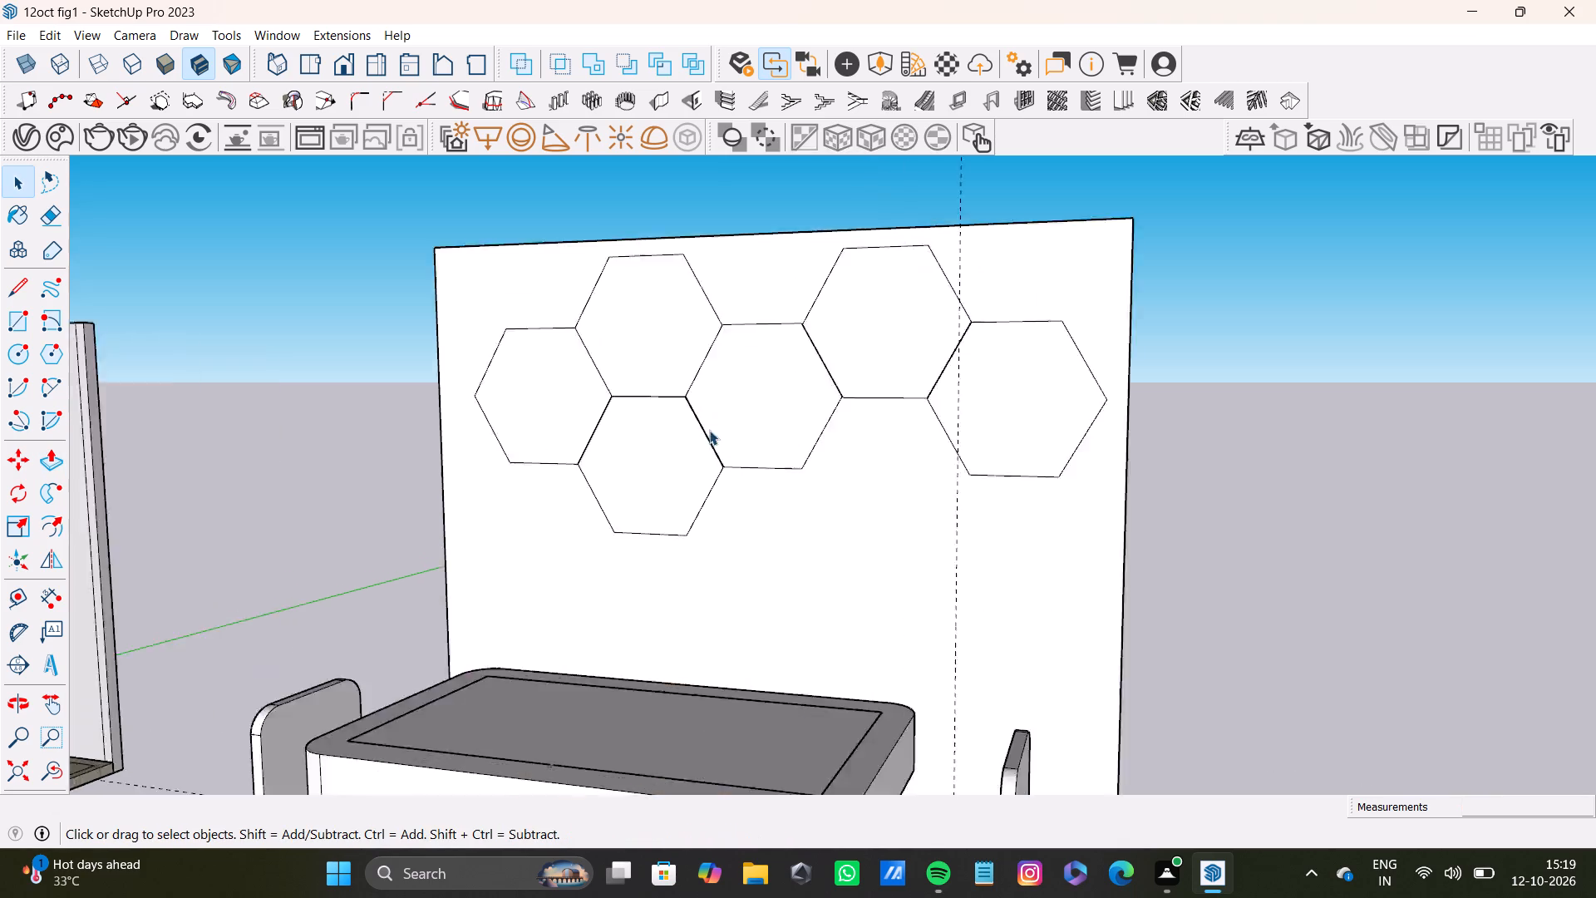
pyautogui.scroll(8, 709, 430)
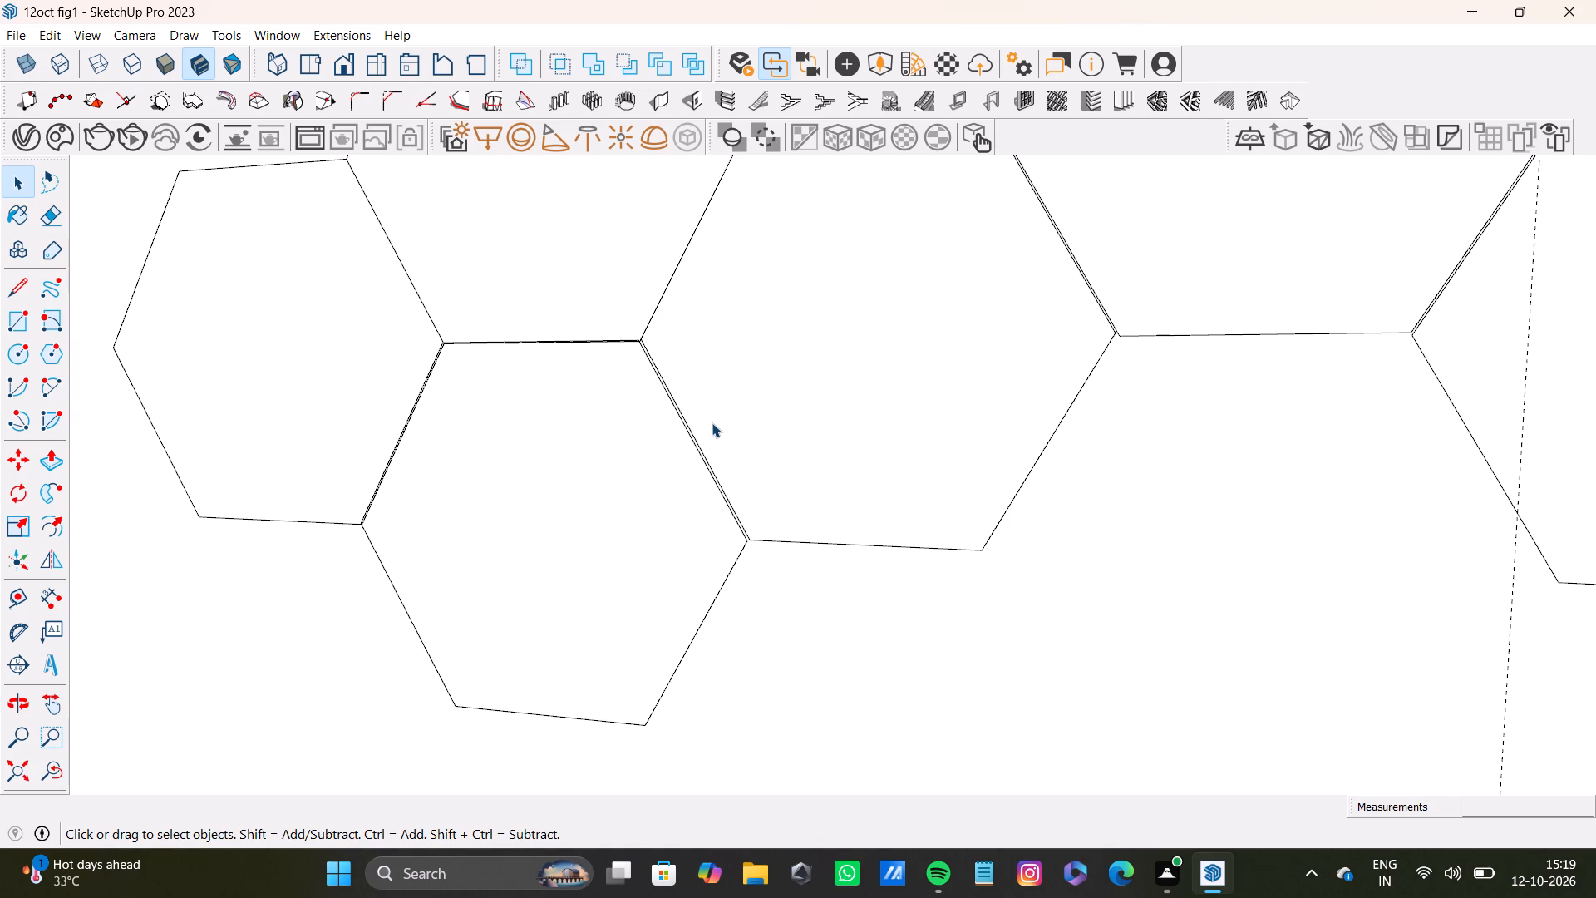
pyautogui.scroll(-2, 879, 632)
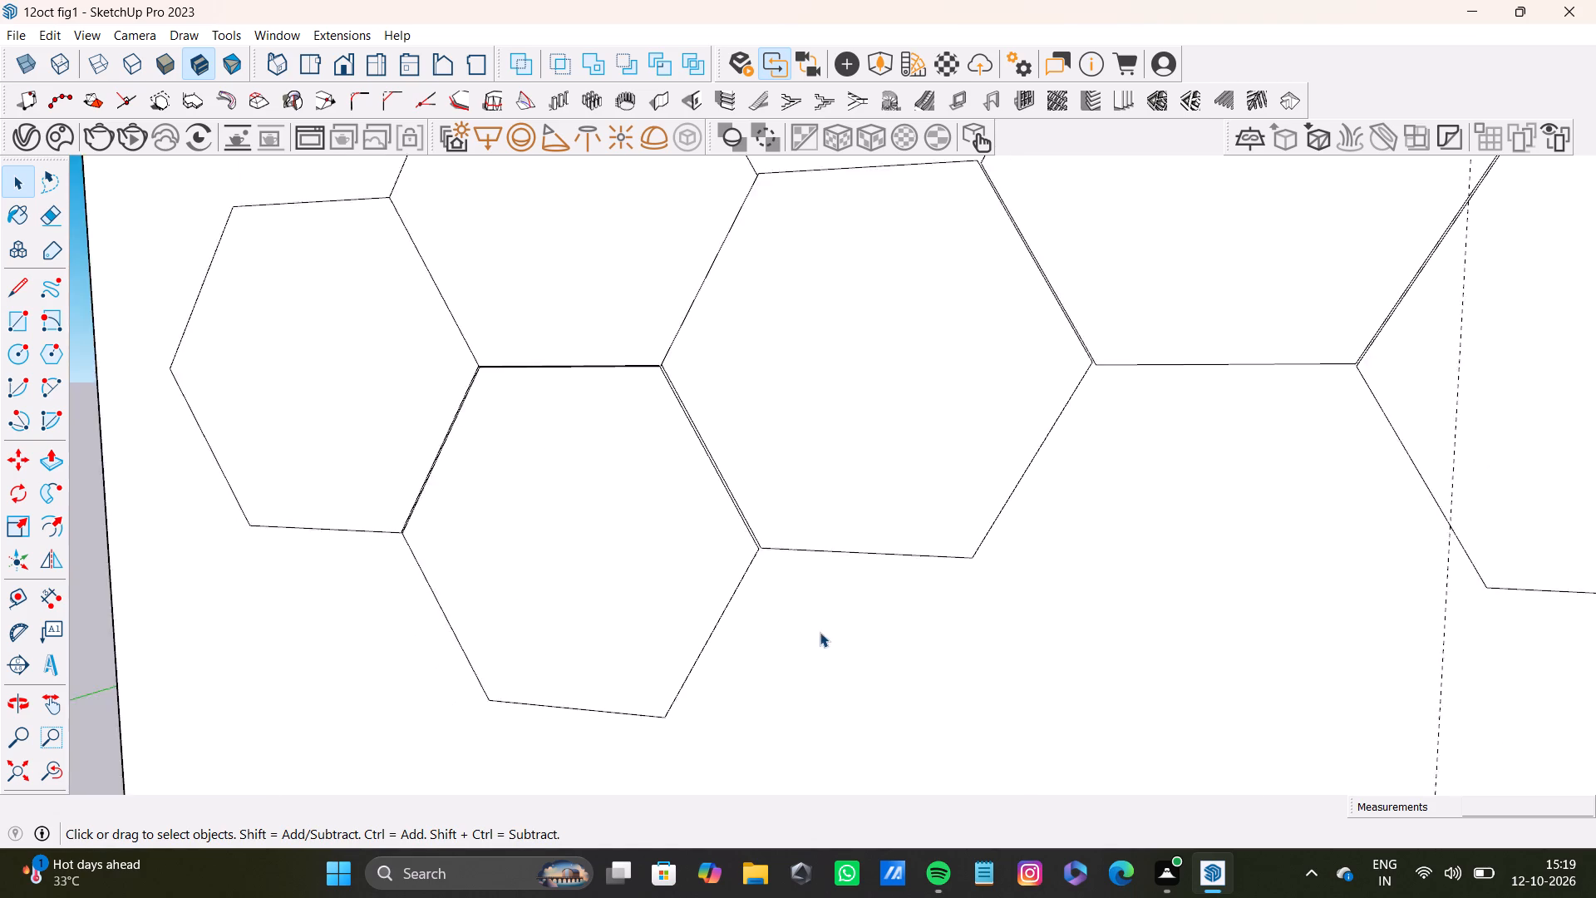
pyautogui.scroll(-6, 820, 632)
pyautogui.keyDown('shift'); pyautogui.moveTo(881, 368); pyautogui.dragTo(829, 462, button='middle'); pyautogui.keyUp('shift')
pyautogui.scroll(9, 829, 462)
pyautogui.scroll(-9, 828, 486)
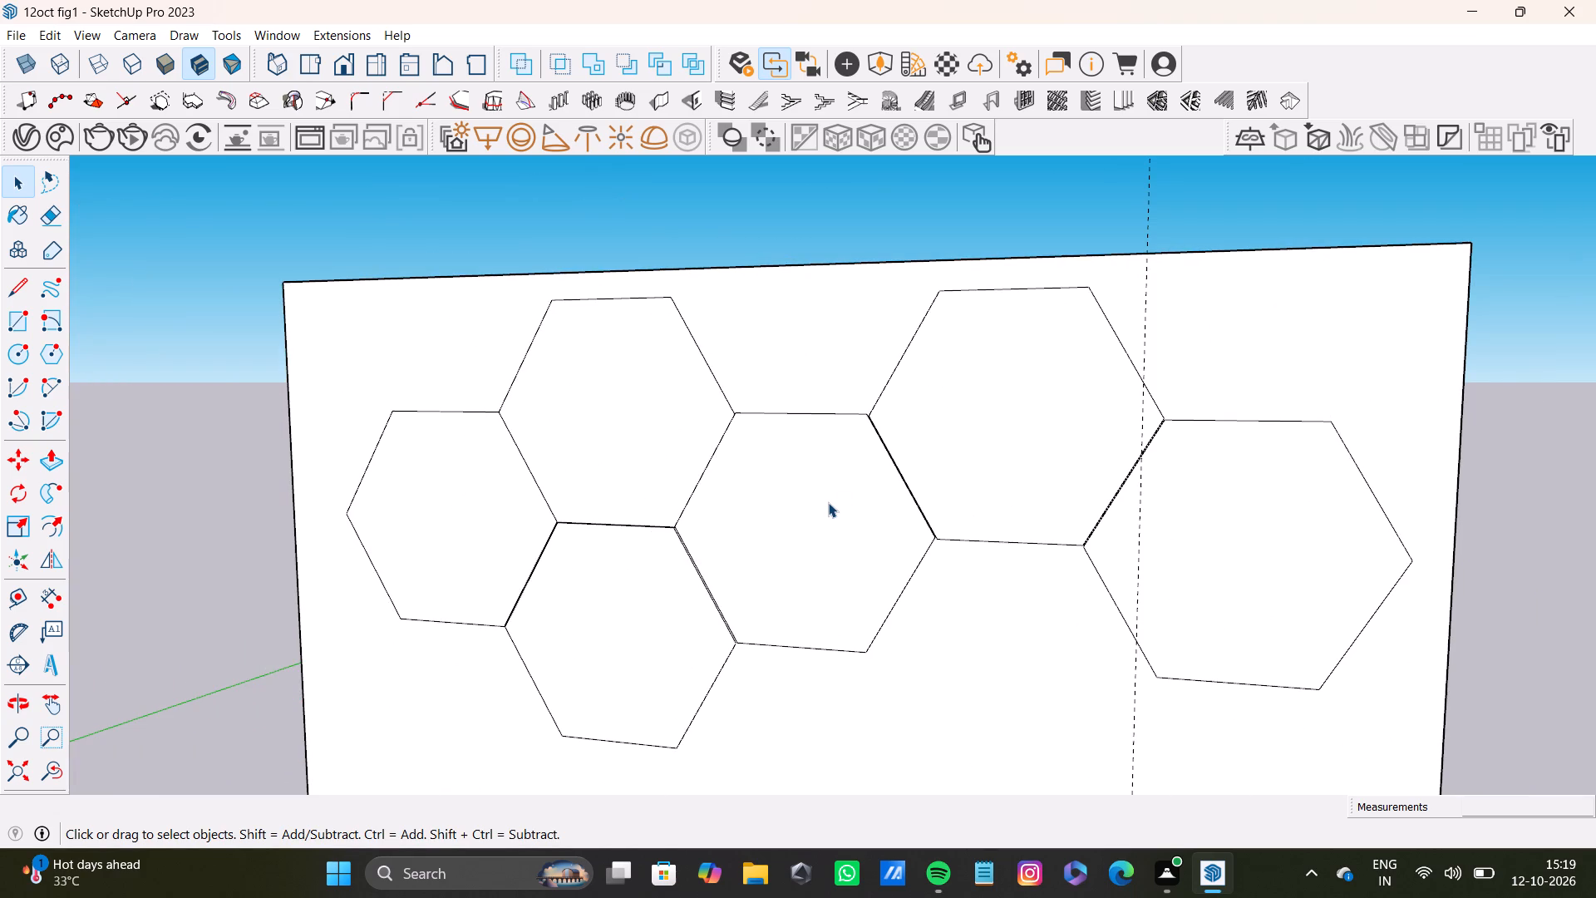
pyautogui.hotkey('ctrl', 'z')
pyautogui.hotkey('ctrl', 'z')
pyautogui.hotkey('ctrl', 'z')
pyautogui.hotkey('ctrl', 'z')
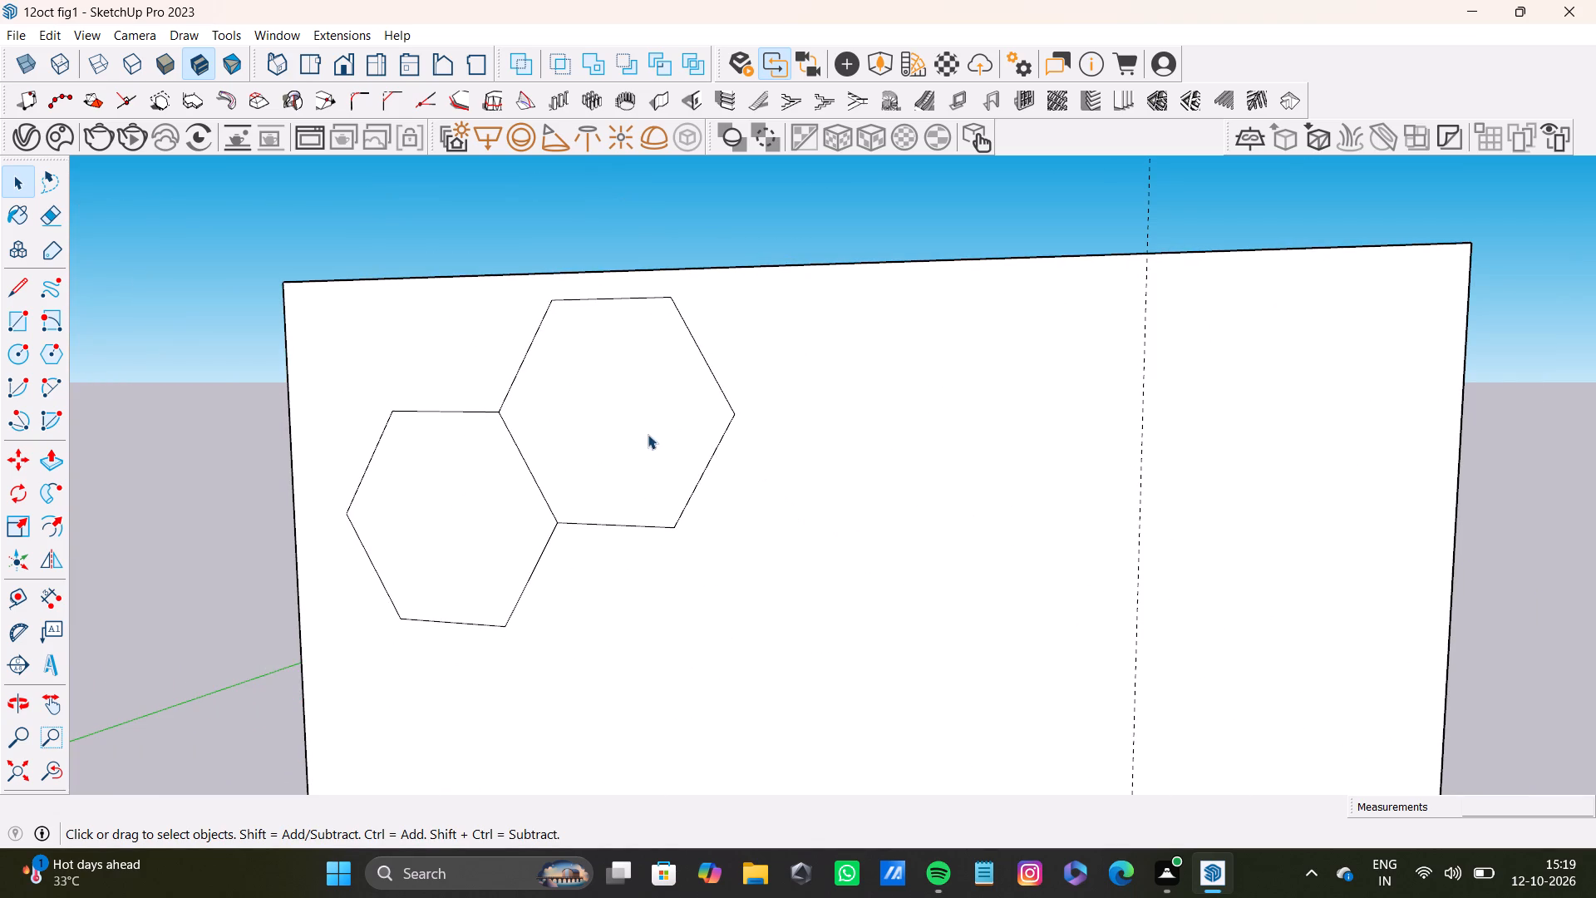
# Copy the upper-left hexagon with its edges, placing the copy against its lower-right side with corners coinciding.
pyautogui.doubleClick(605, 436)
pyautogui.press('m')
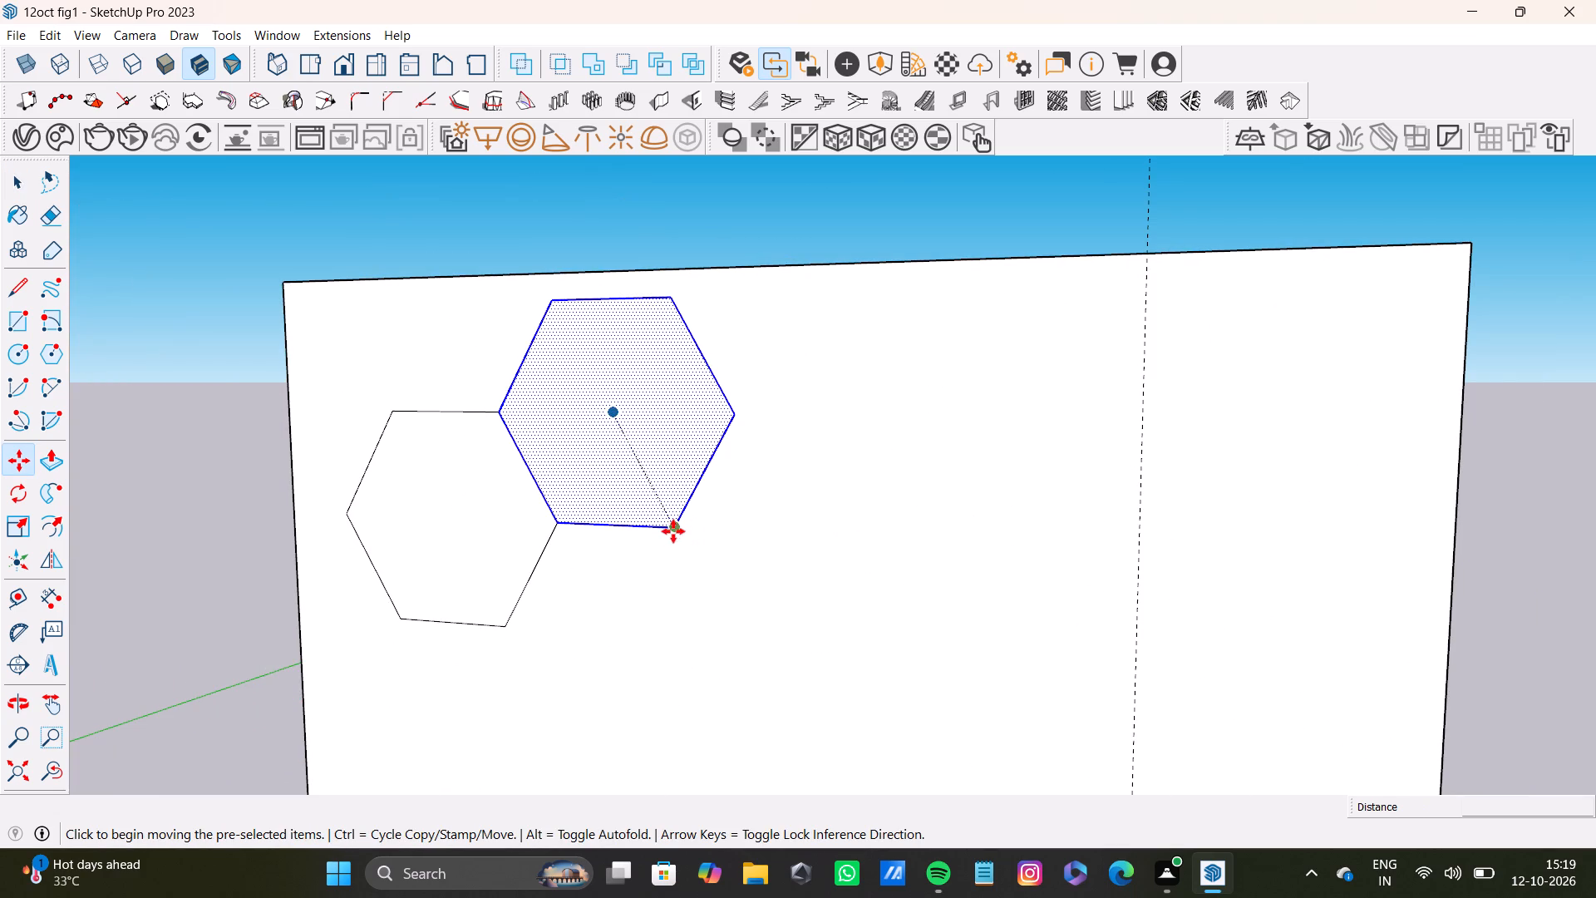
pyautogui.keyDown('ctrl'); pyautogui.click(673, 530); pyautogui.keyUp('ctrl')
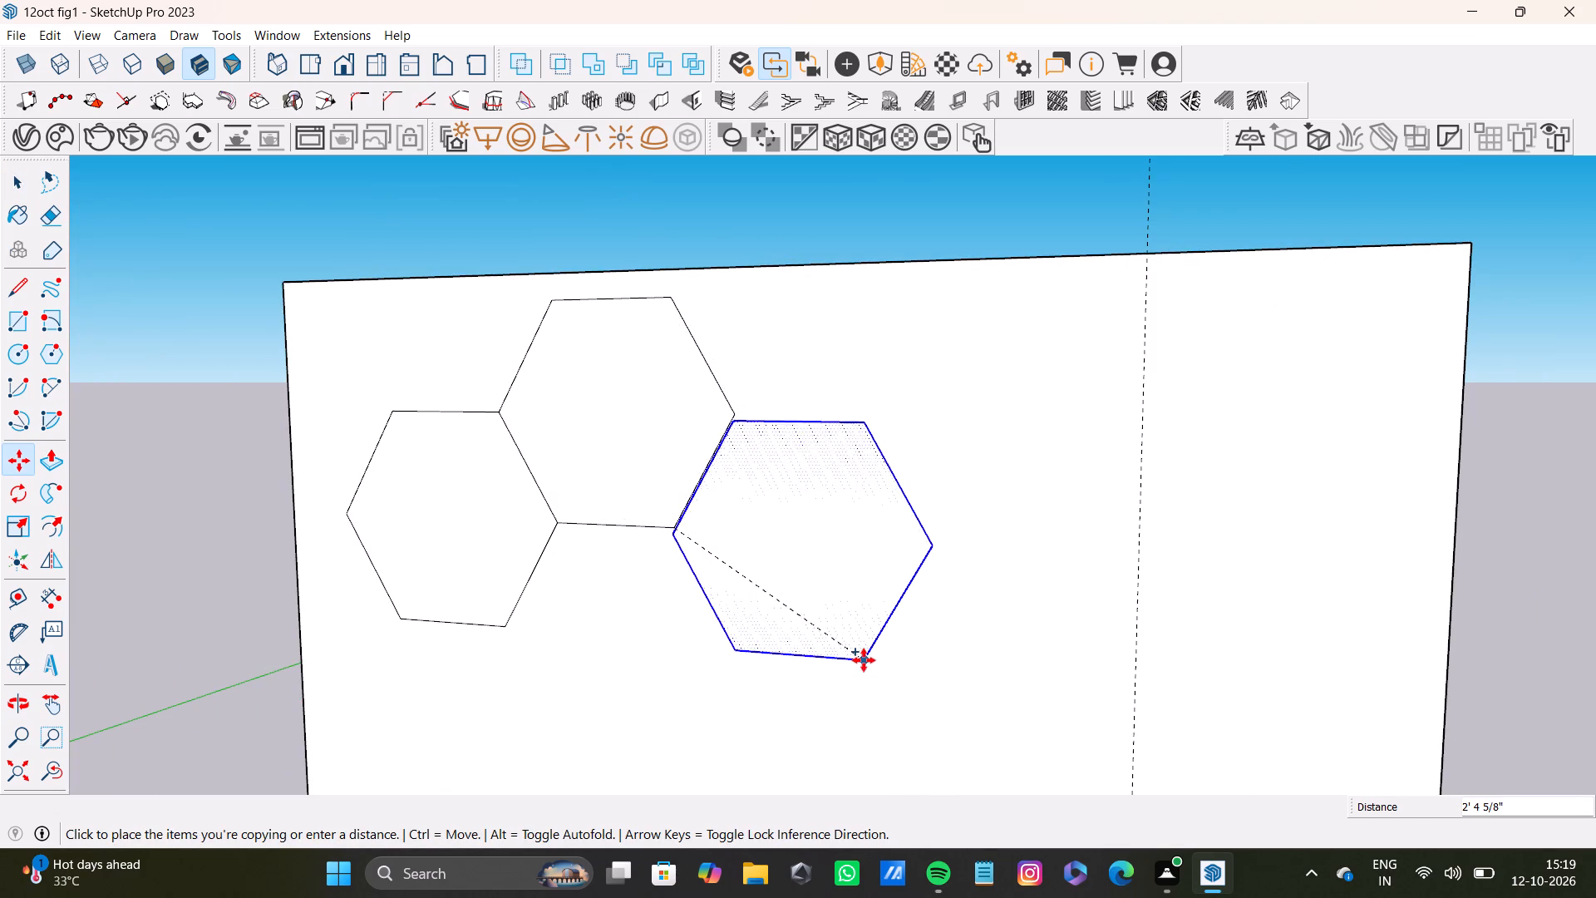
pyautogui.press('space')
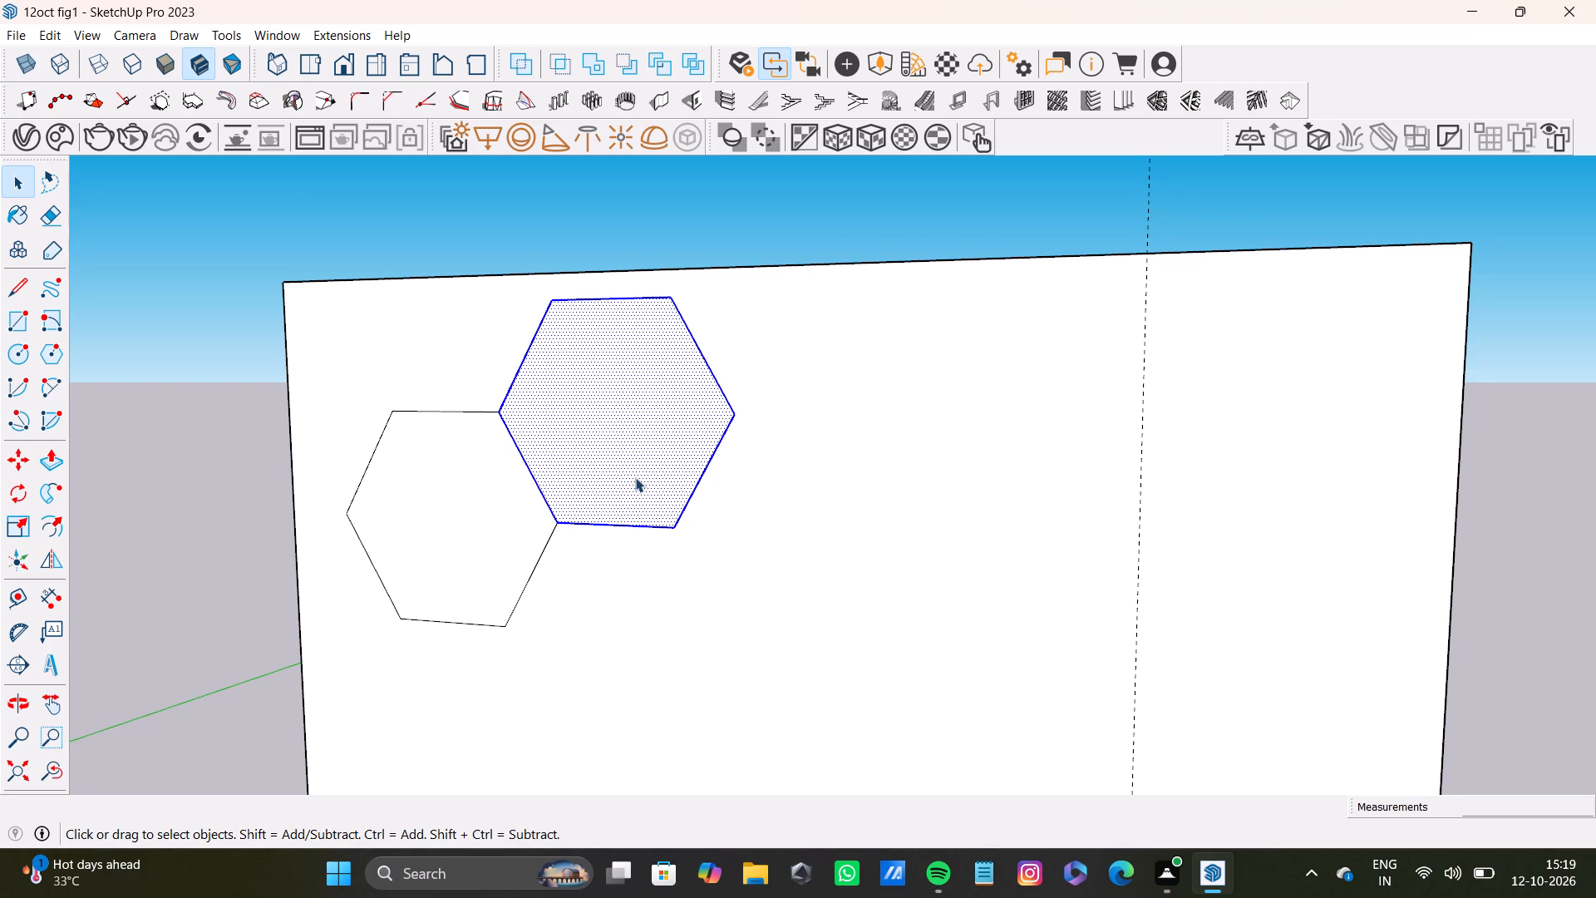
pyautogui.press('m')
pyautogui.scroll(13, 549, 530)
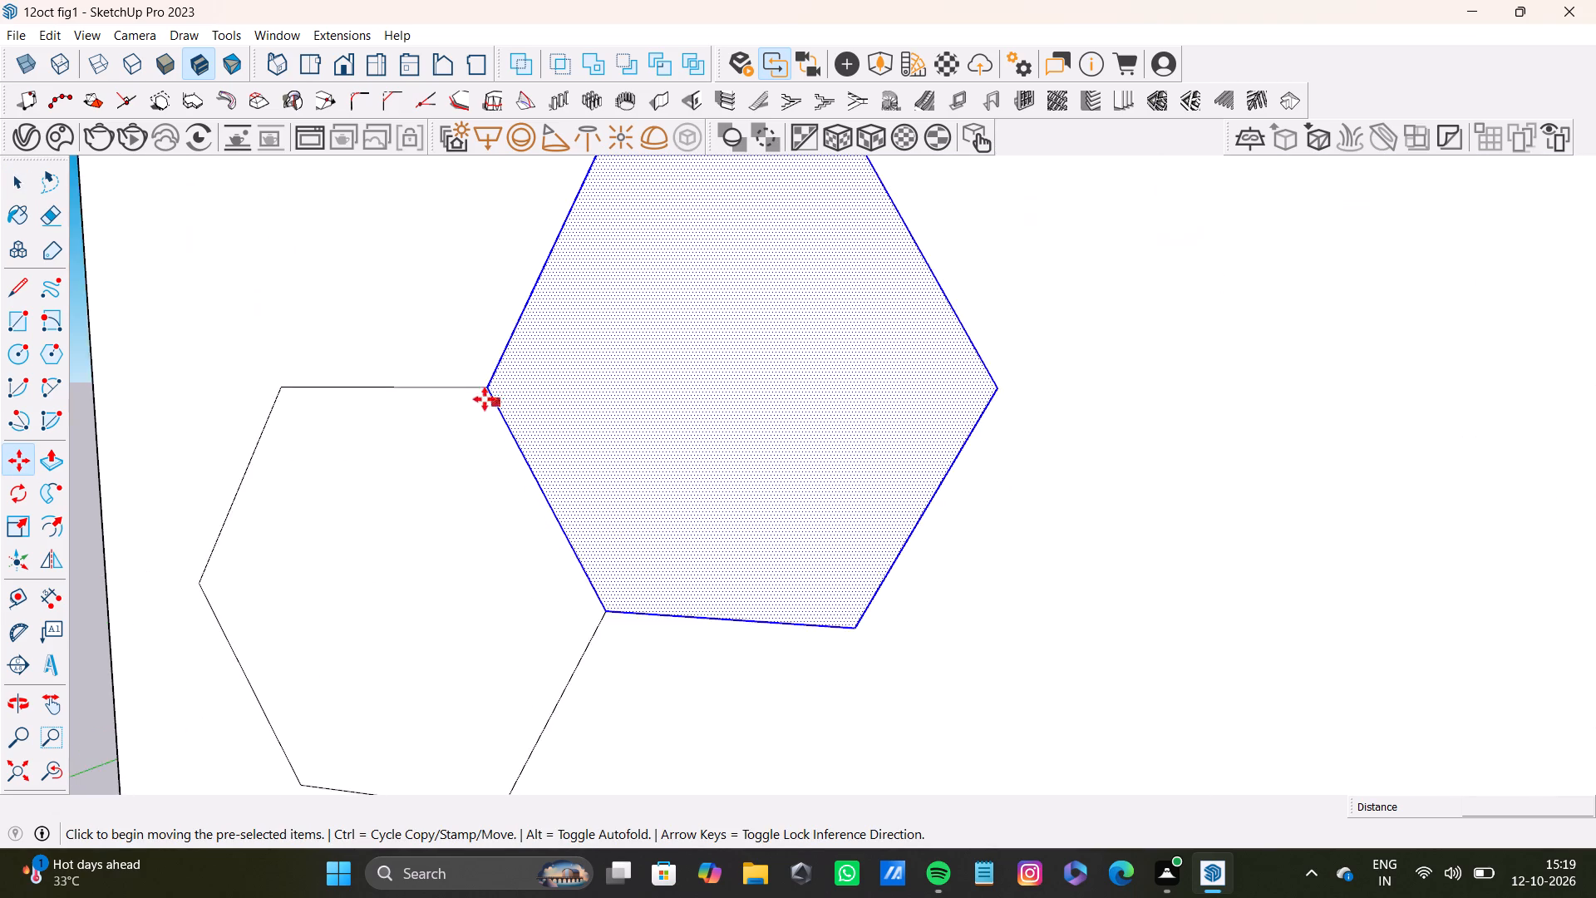
pyautogui.scroll(2, 485, 399)
pyautogui.click(488, 384)
pyautogui.scroll(-8, 785, 507)
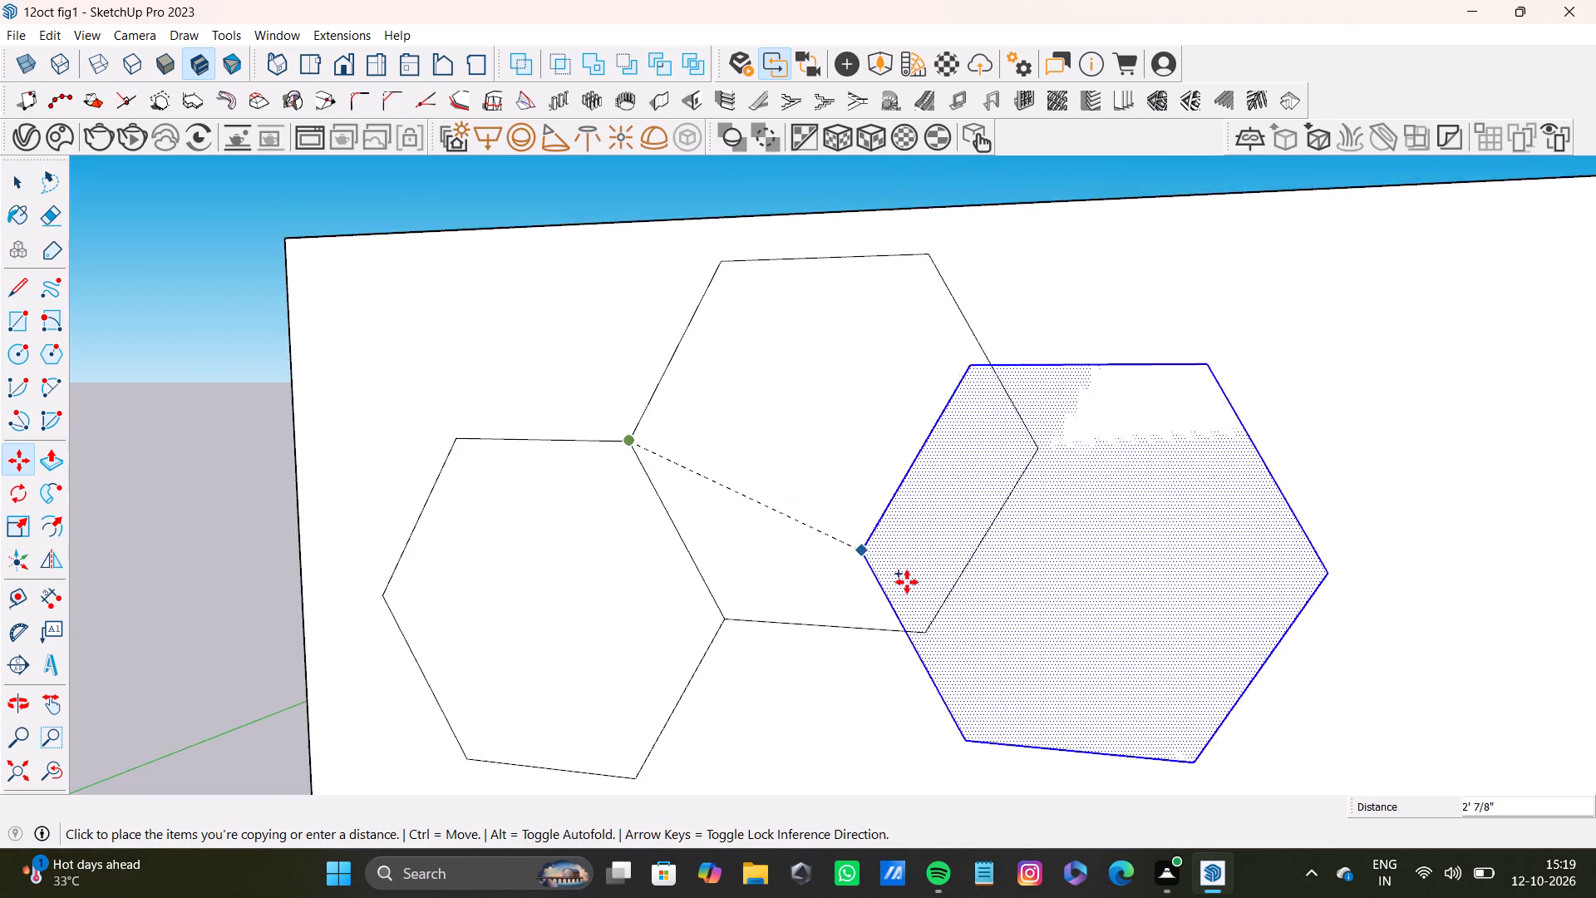
pyautogui.keyDown('shift'); pyautogui.moveTo(907, 582); pyautogui.dragTo(738, 466, button='middle'); pyautogui.keyUp('shift')
pyautogui.click(761, 513)
pyautogui.scroll(-4, 820, 538)
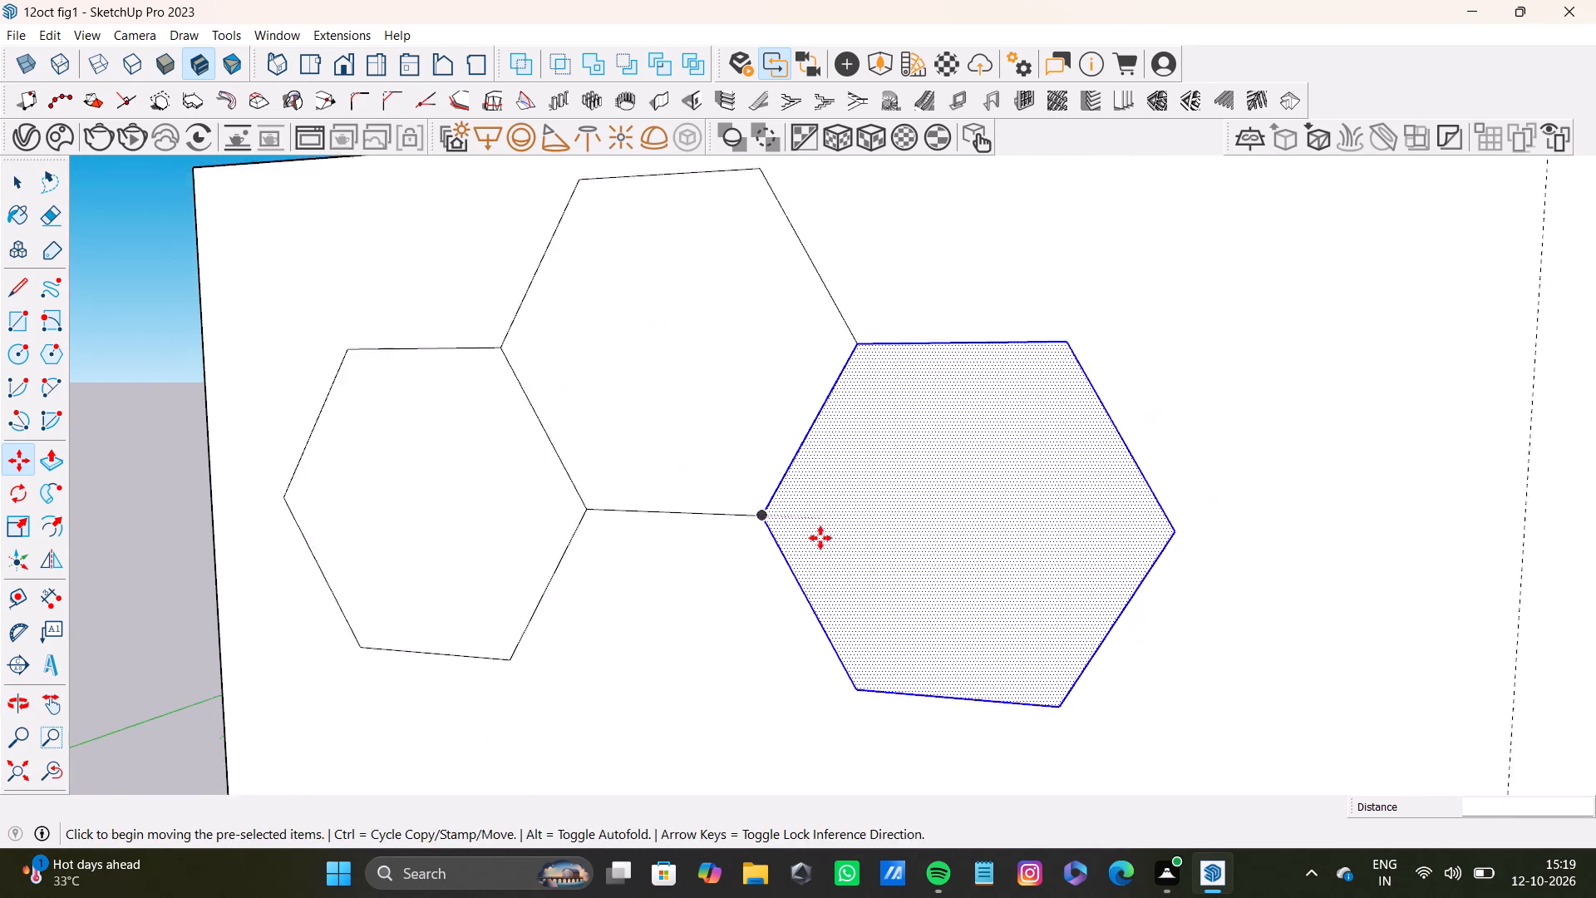
# Copy the hexagon twice more by 2' 4 3/8", first up and then down, continuing the zigzag row to five adjoining hexagons.
pyautogui.moveTo(873, 545); pyautogui.dragTo(770, 559, button='middle')
pyautogui.keyDown('ctrl'); pyautogui.click(672, 538); pyautogui.keyUp('ctrl')
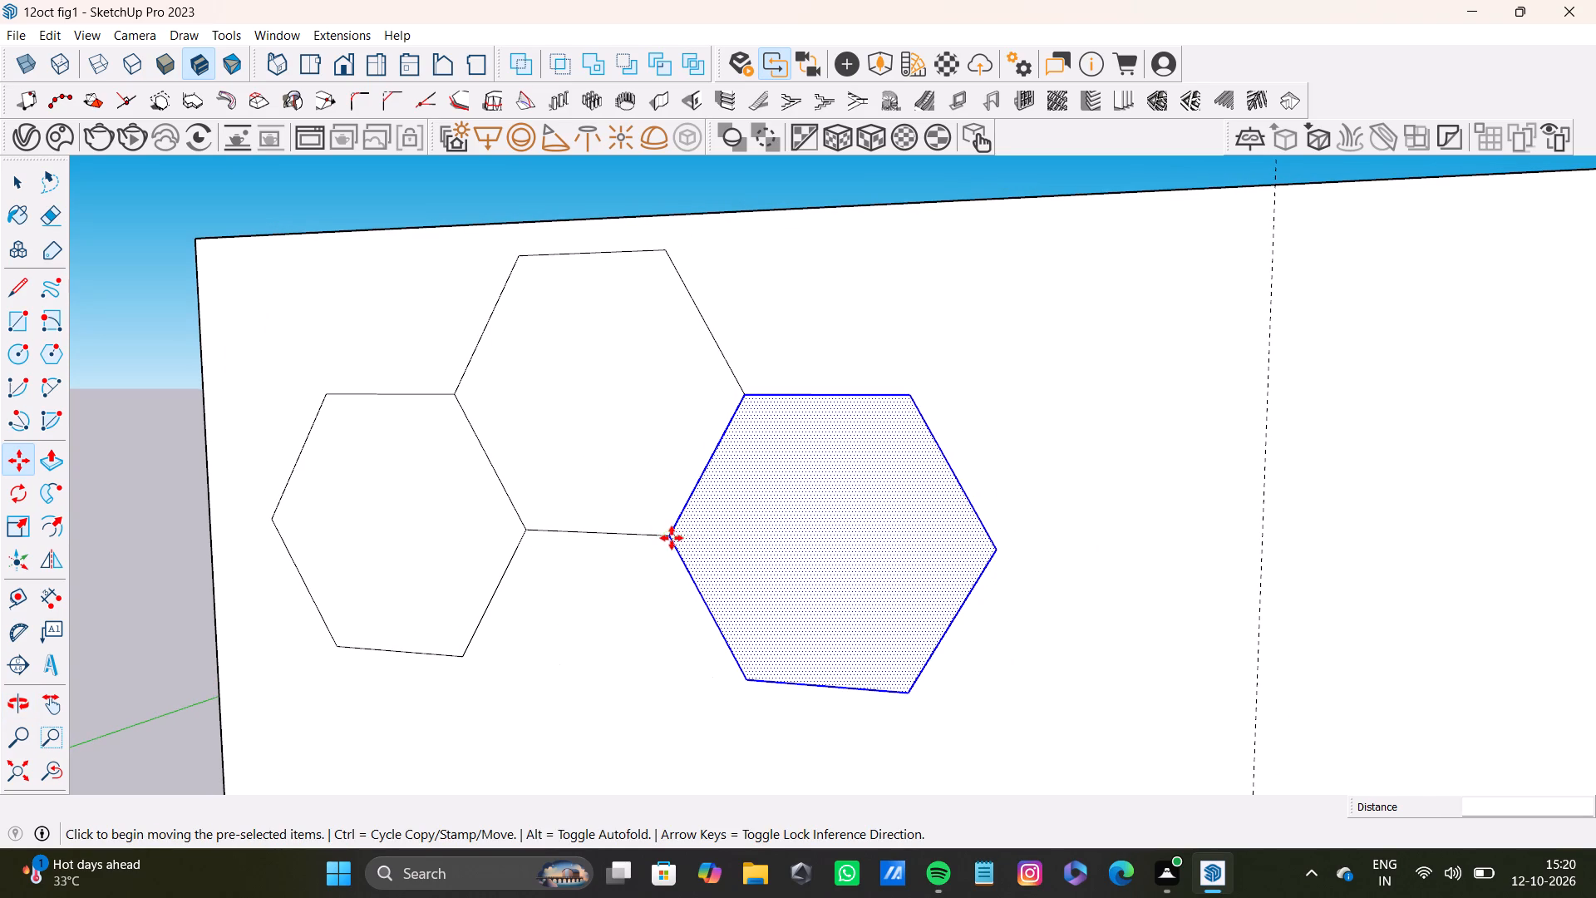
pyautogui.click(917, 400)
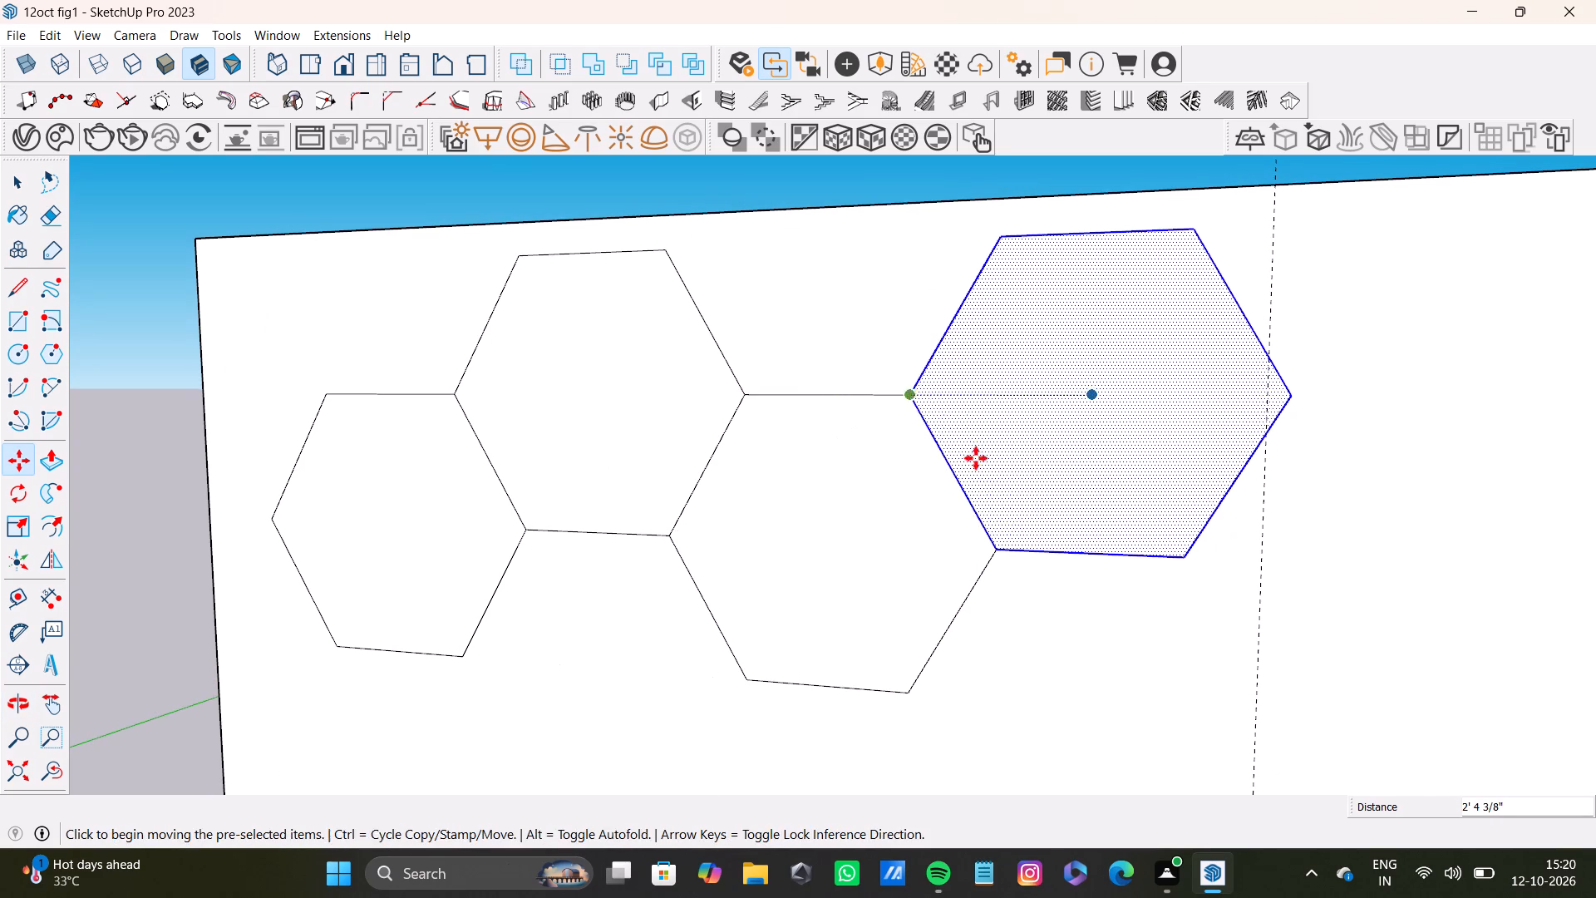
pyautogui.scroll(-4, 986, 469)
pyautogui.keyDown('ctrl'); pyautogui.moveTo(997, 476); pyautogui.dragTo(776, 482, button='middle'); pyautogui.keyUp('ctrl')
pyautogui.moveTo(919, 480); pyautogui.dragTo(1101, 500, button='middle')
pyautogui.keyDown('shift'); pyautogui.scroll(-3, 1106, 501); pyautogui.keyUp('shift')
pyautogui.keyDown('shift'); pyautogui.moveTo(1106, 501); pyautogui.dragTo(810, 470, button='middle'); pyautogui.keyUp('shift')
pyautogui.scroll(3, 843, 469)
pyautogui.keyDown('ctrl'); pyautogui.click(776, 403); pyautogui.keyUp('ctrl')
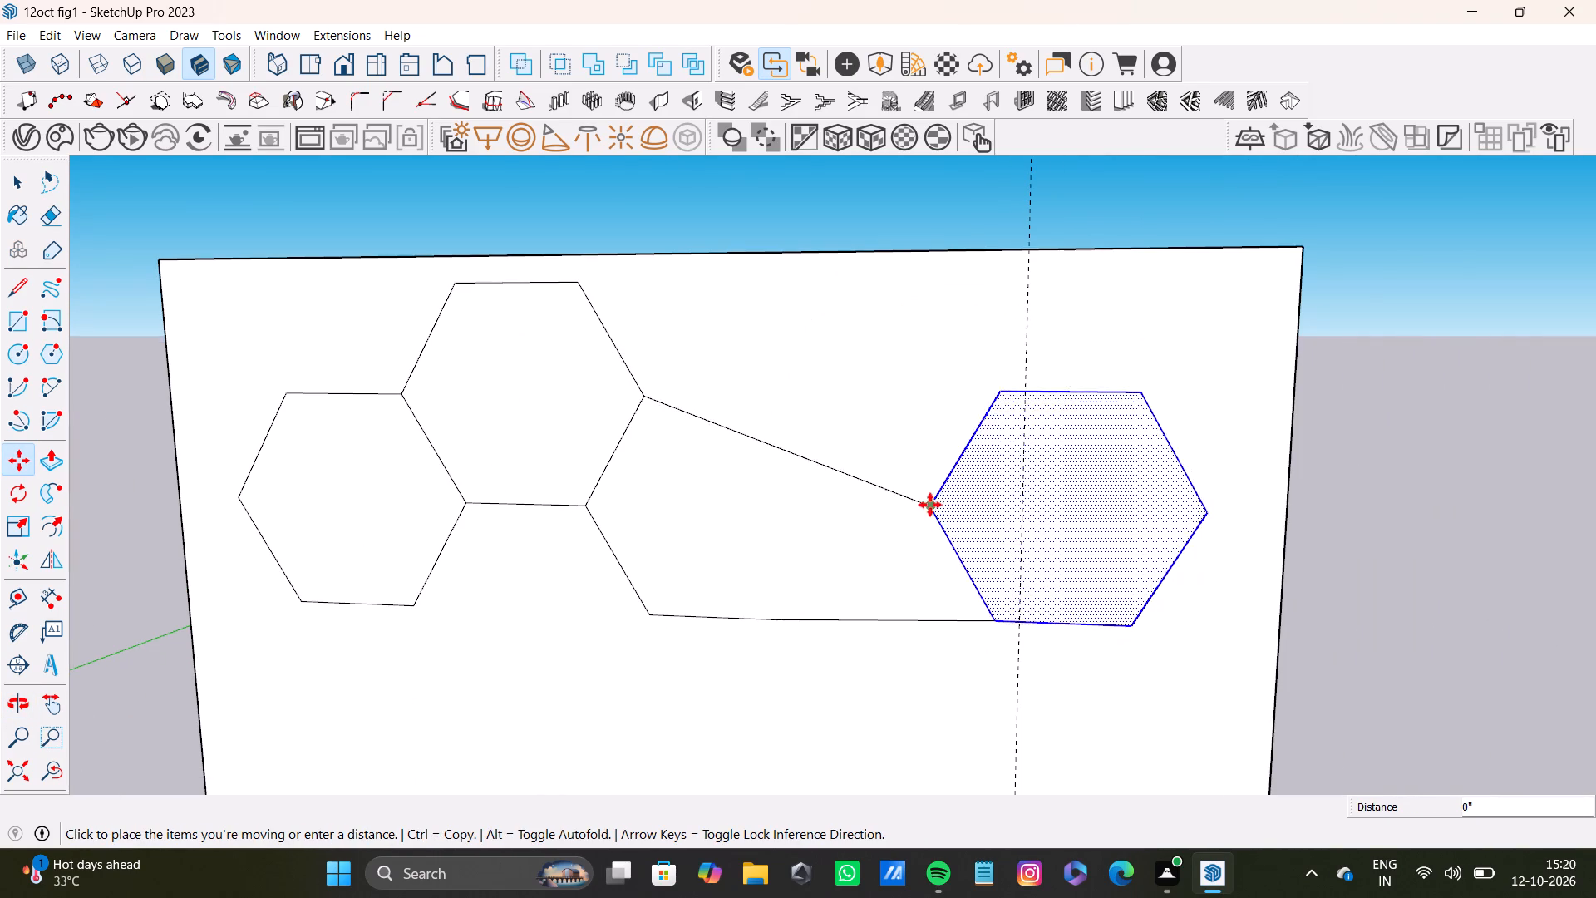
pyautogui.click(975, 517)
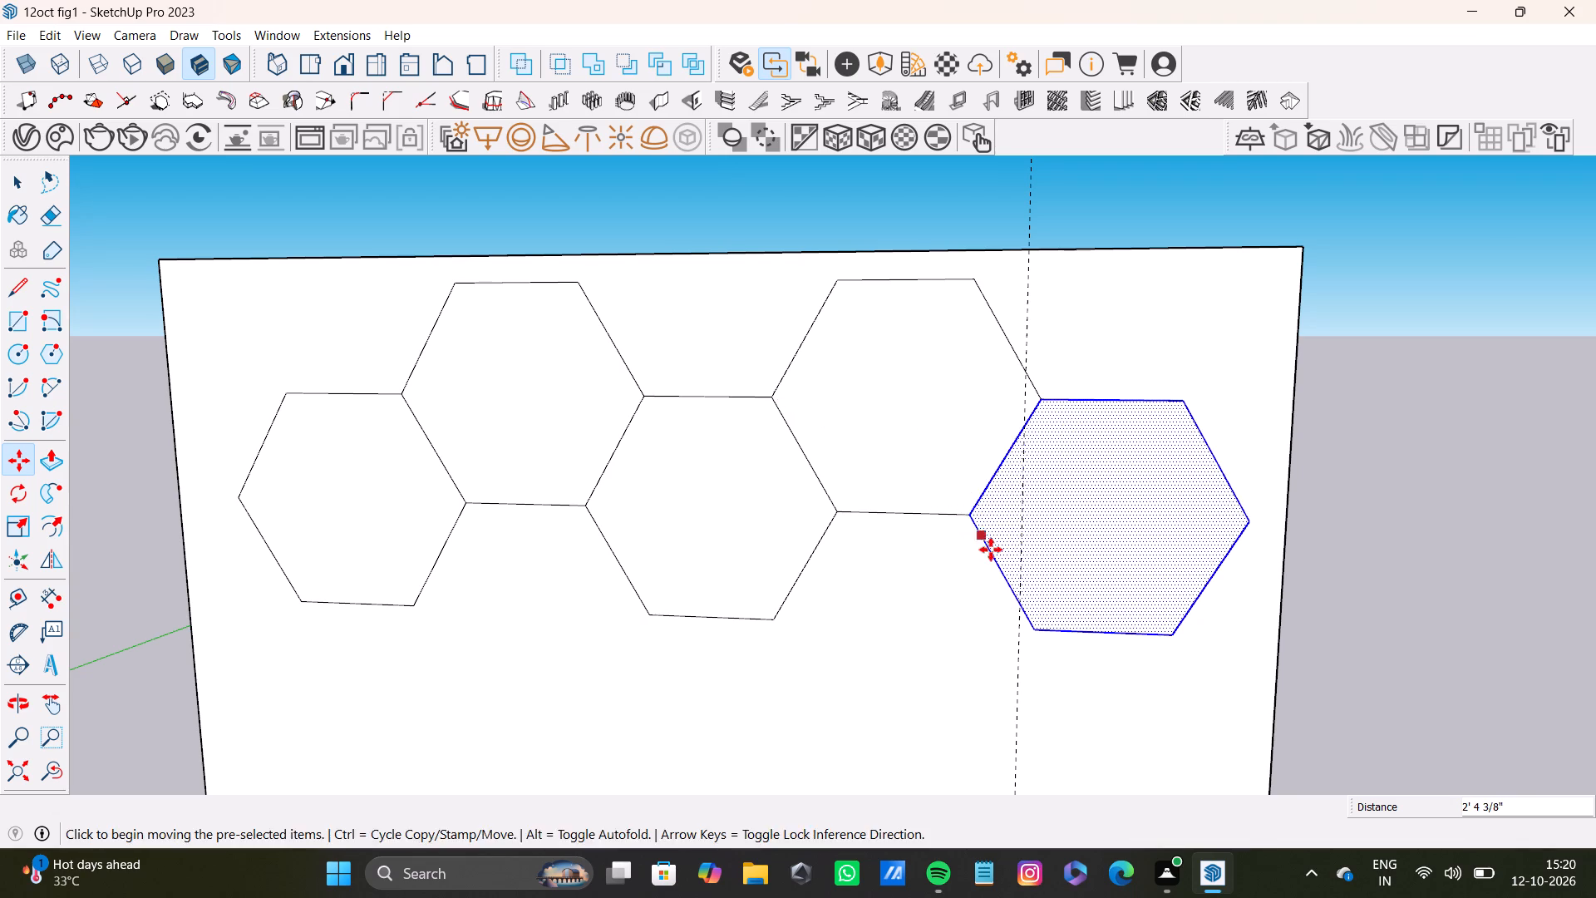
# Copy the rightmost hexagon 2' 4 3/8" down and left so it nests directly below the upper-right hexagon.
pyautogui.scroll(-4, 991, 550)
pyautogui.moveTo(1000, 551); pyautogui.dragTo(1083, 591, button='middle')
pyautogui.scroll(8, 963, 540)
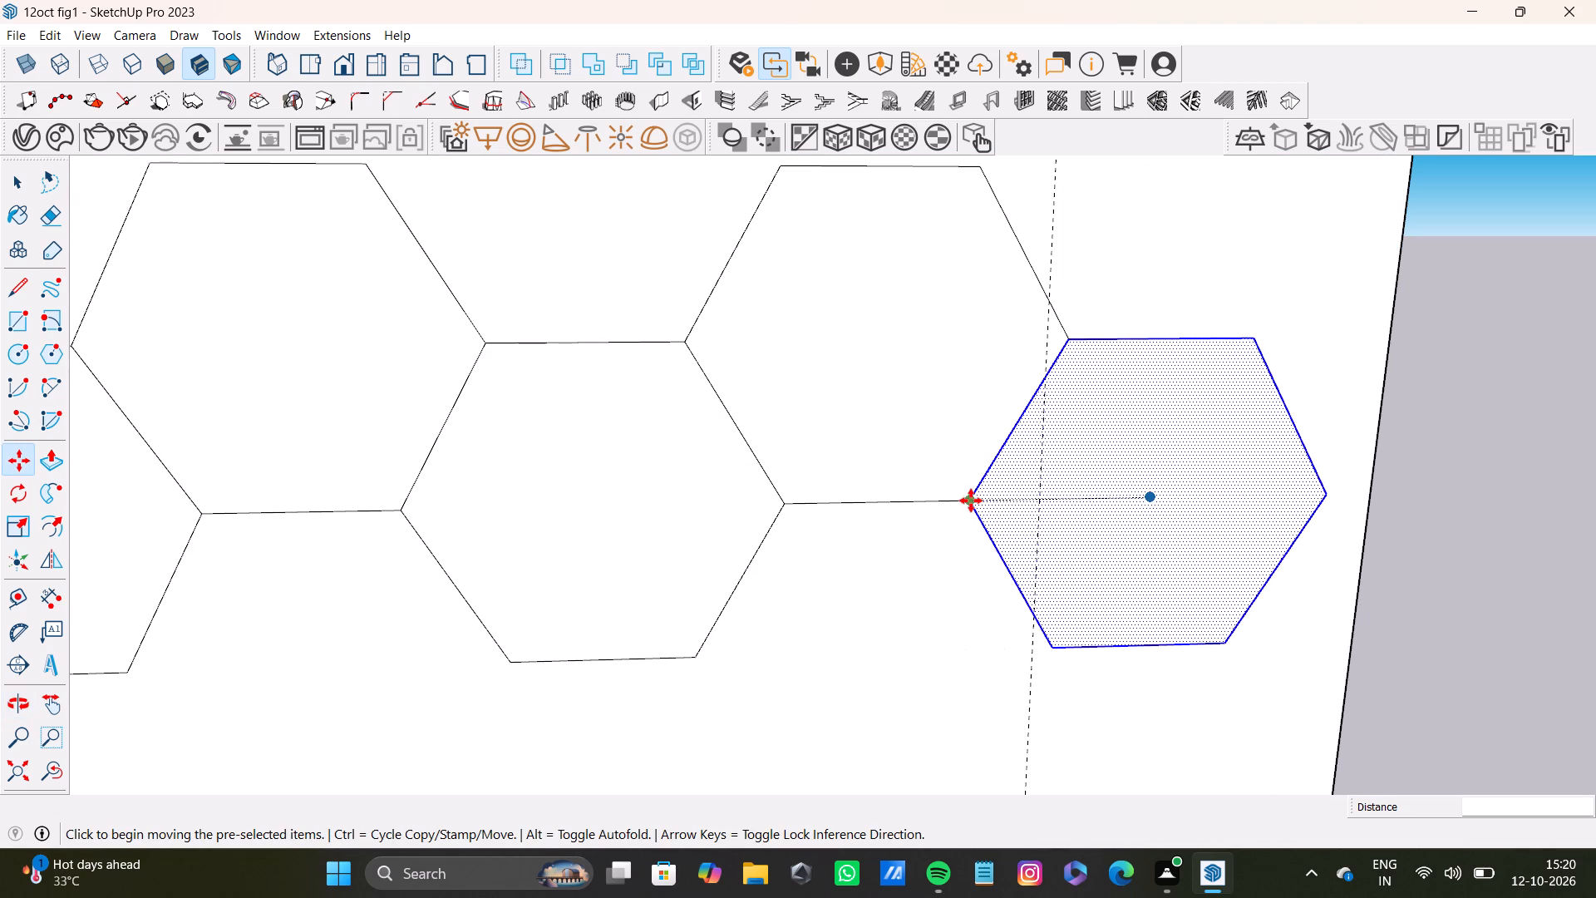
pyautogui.click(971, 501)
pyautogui.click(704, 658)
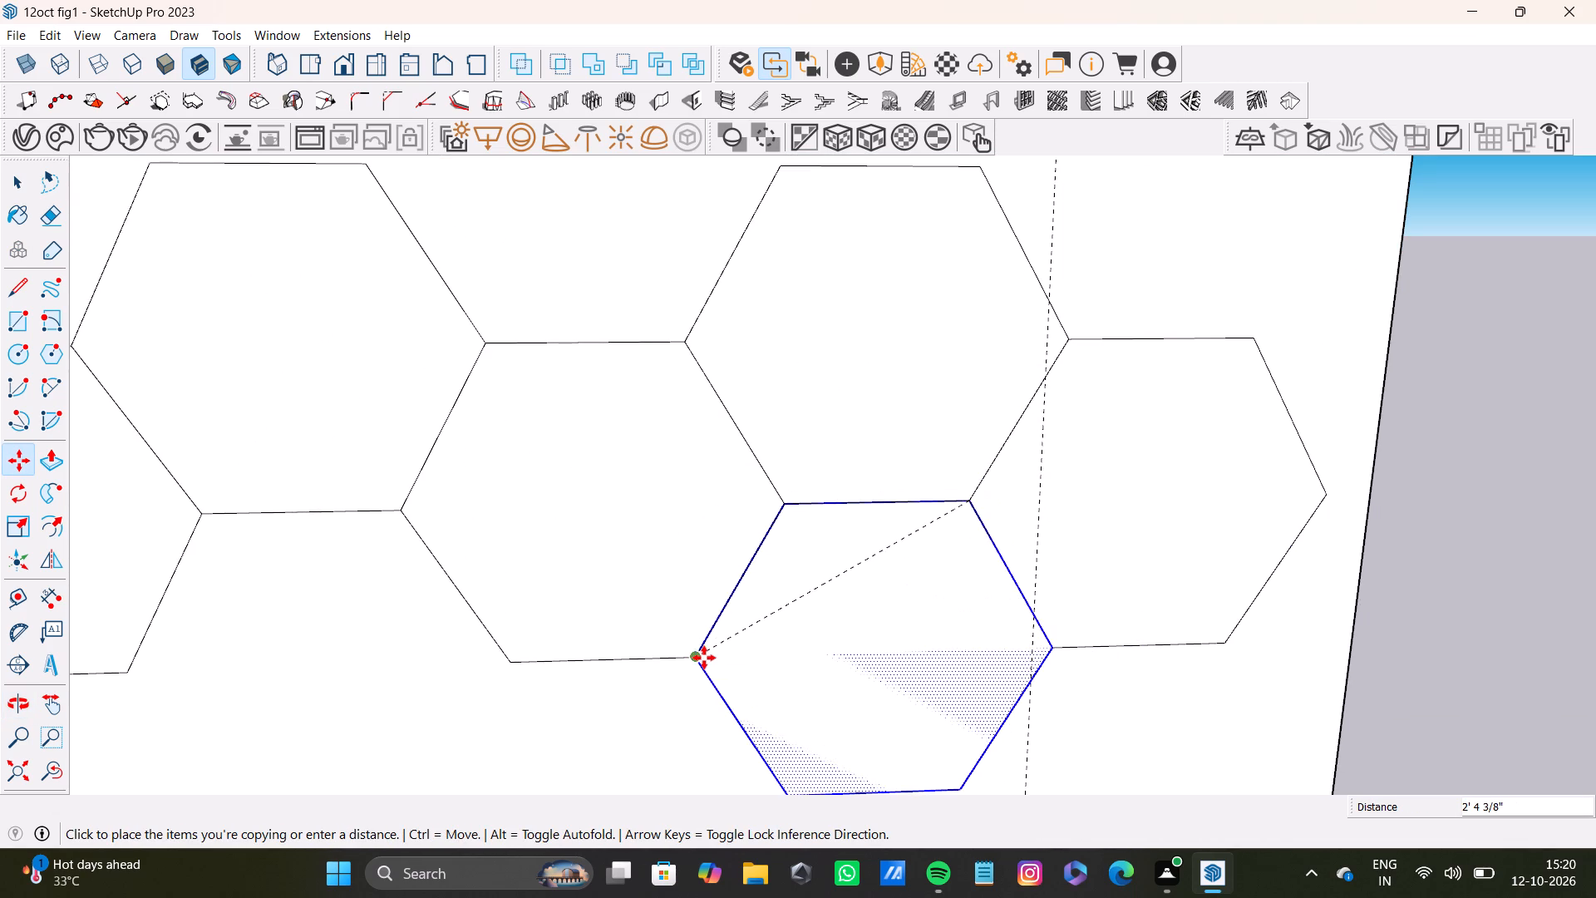
# Copy the lower-right hexagon across to the left, snapping it directly below the upper-left hexagon, and clear the selection.
pyautogui.scroll(-4, 726, 655)
pyautogui.keyDown('shift'); pyautogui.moveTo(759, 673); pyautogui.dragTo(814, 595, button='middle'); pyautogui.keyUp('shift')
pyautogui.scroll(8, 784, 590)
pyautogui.keyDown('ctrl'); pyautogui.click(737, 565); pyautogui.keyUp('ctrl')
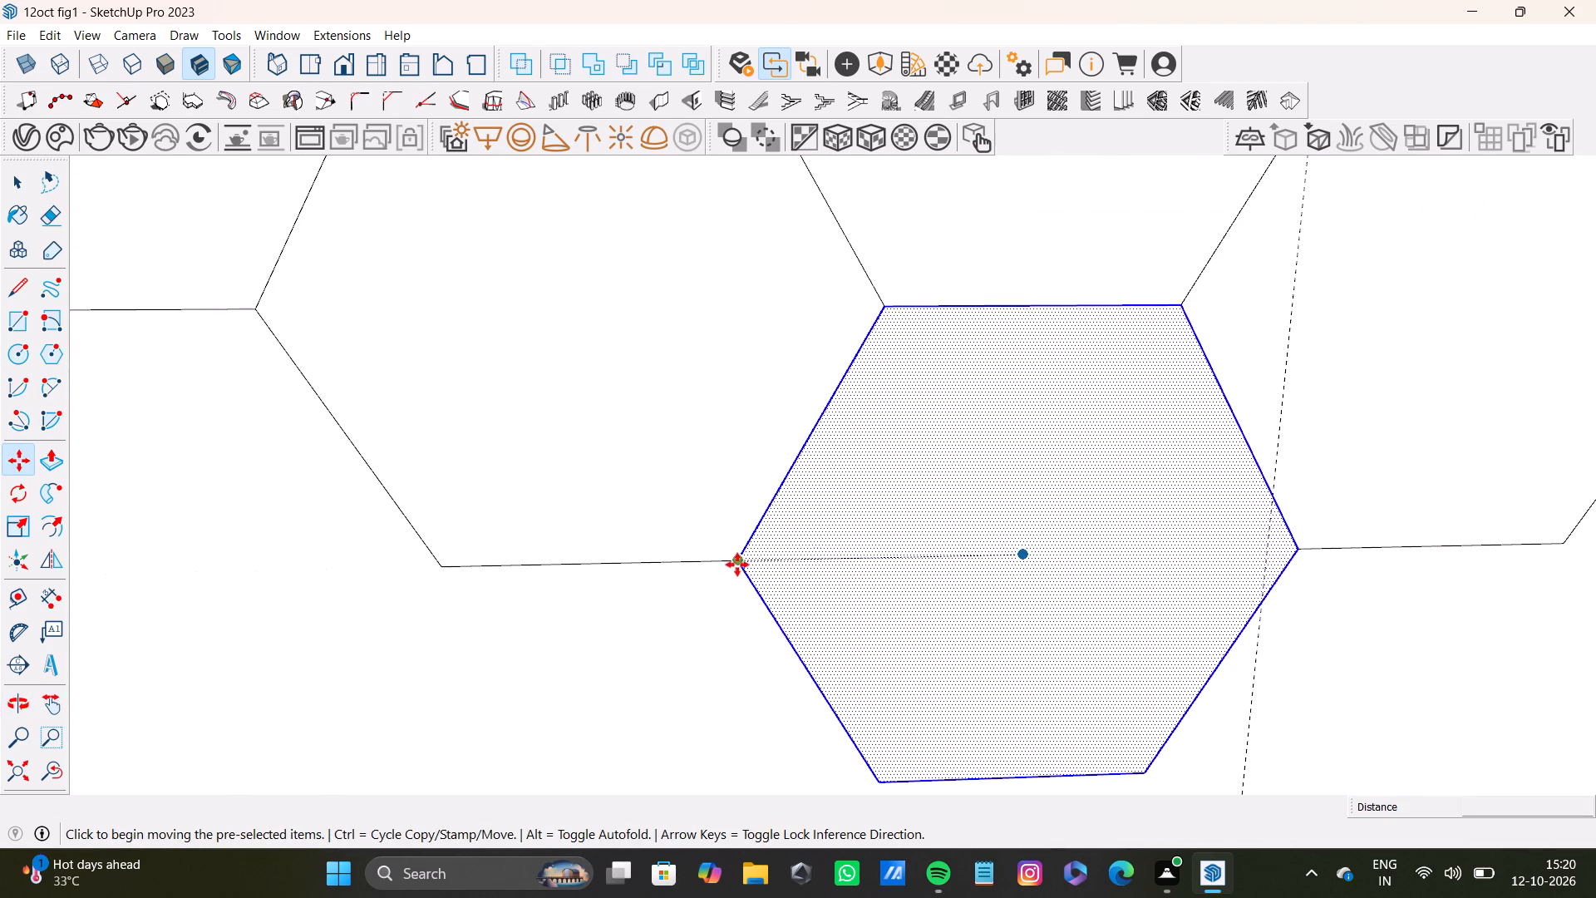
pyautogui.scroll(-4, 301, 571)
pyautogui.keyDown('shift'); pyautogui.moveTo(278, 571); pyautogui.dragTo(776, 557, button='middle'); pyautogui.keyUp('shift')
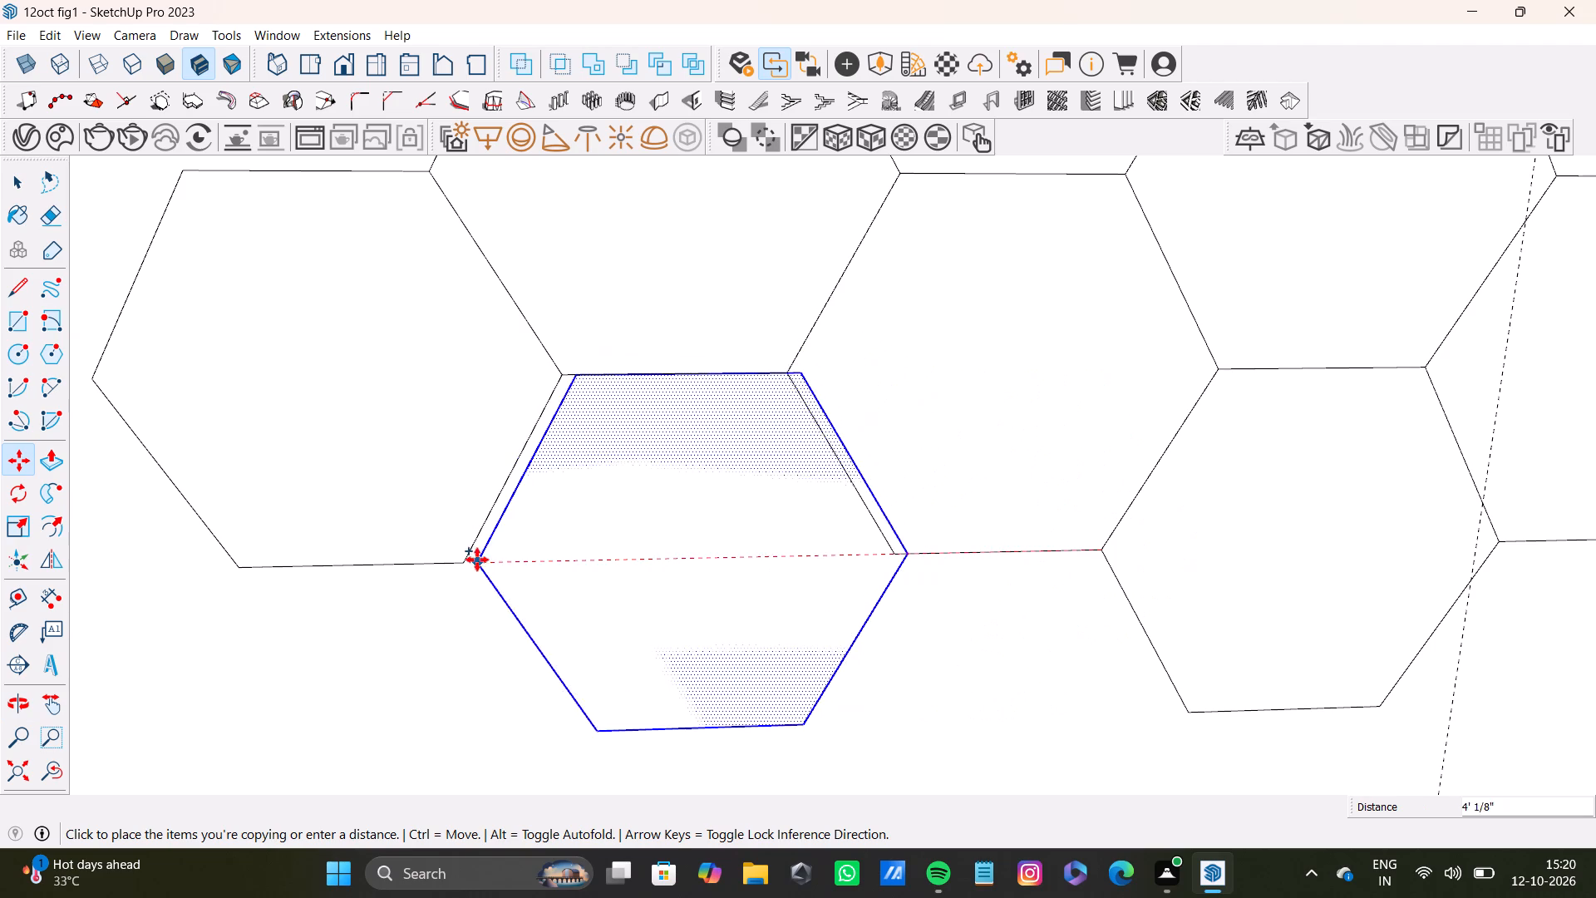
pyautogui.click(468, 564)
pyautogui.scroll(-10, 685, 595)
pyautogui.moveTo(714, 590); pyautogui.dragTo(698, 596, button='middle')
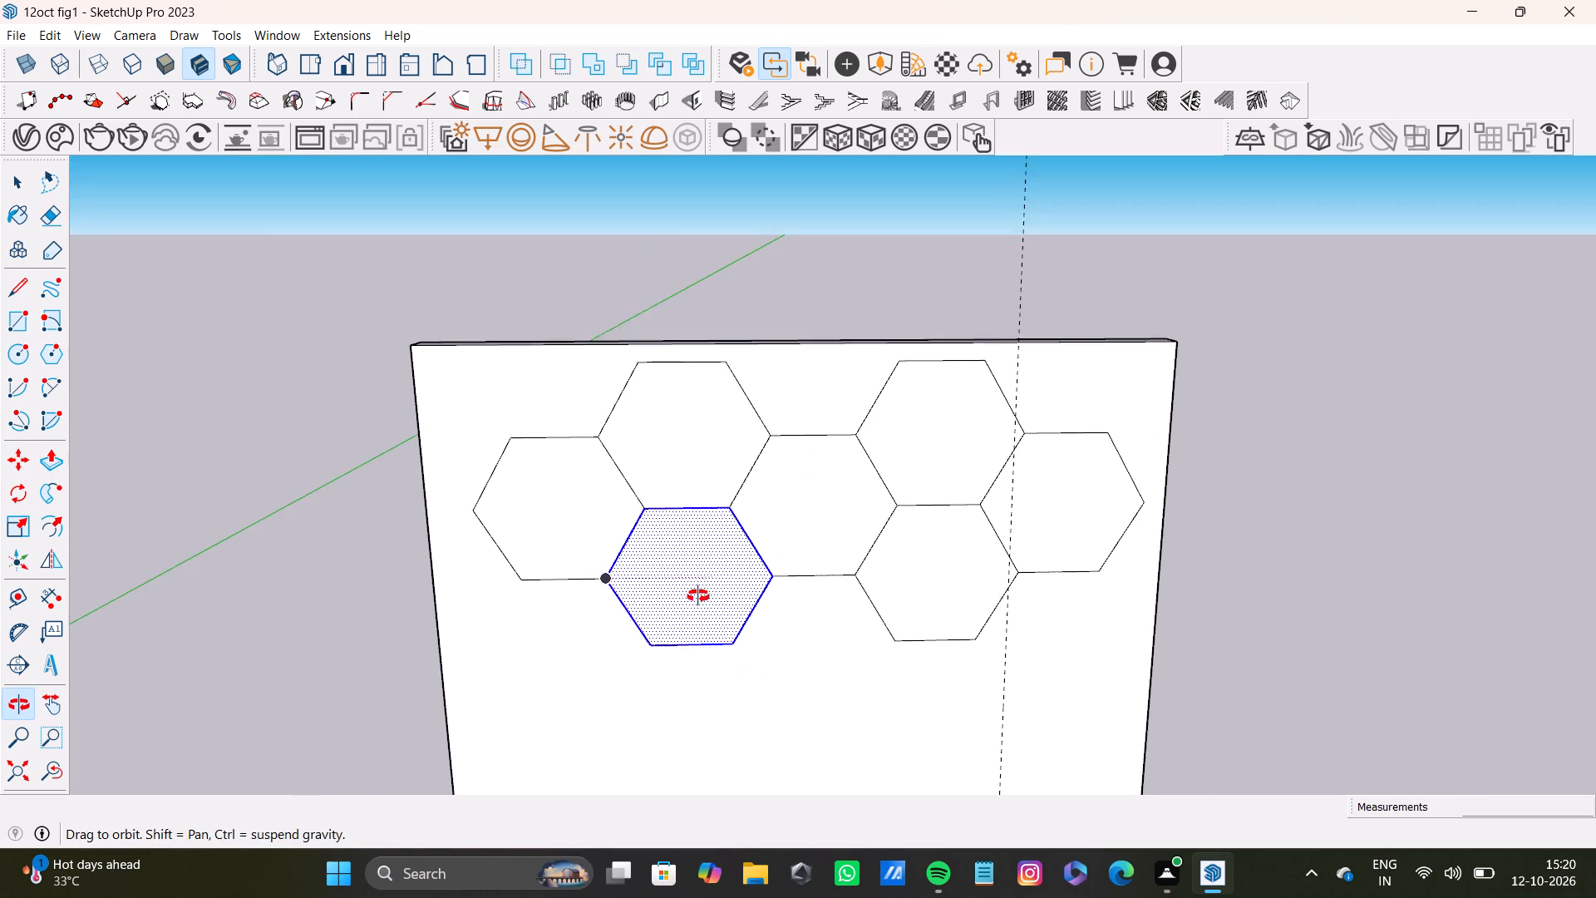
pyautogui.moveTo(698, 596); pyautogui.dragTo(692, 599, button='middle')
pyautogui.press('space')
pyautogui.click(814, 295)
# Extrude the leftmost hexagon out from the wall by about 1' 4".
pyautogui.scroll(5, 716, 459)
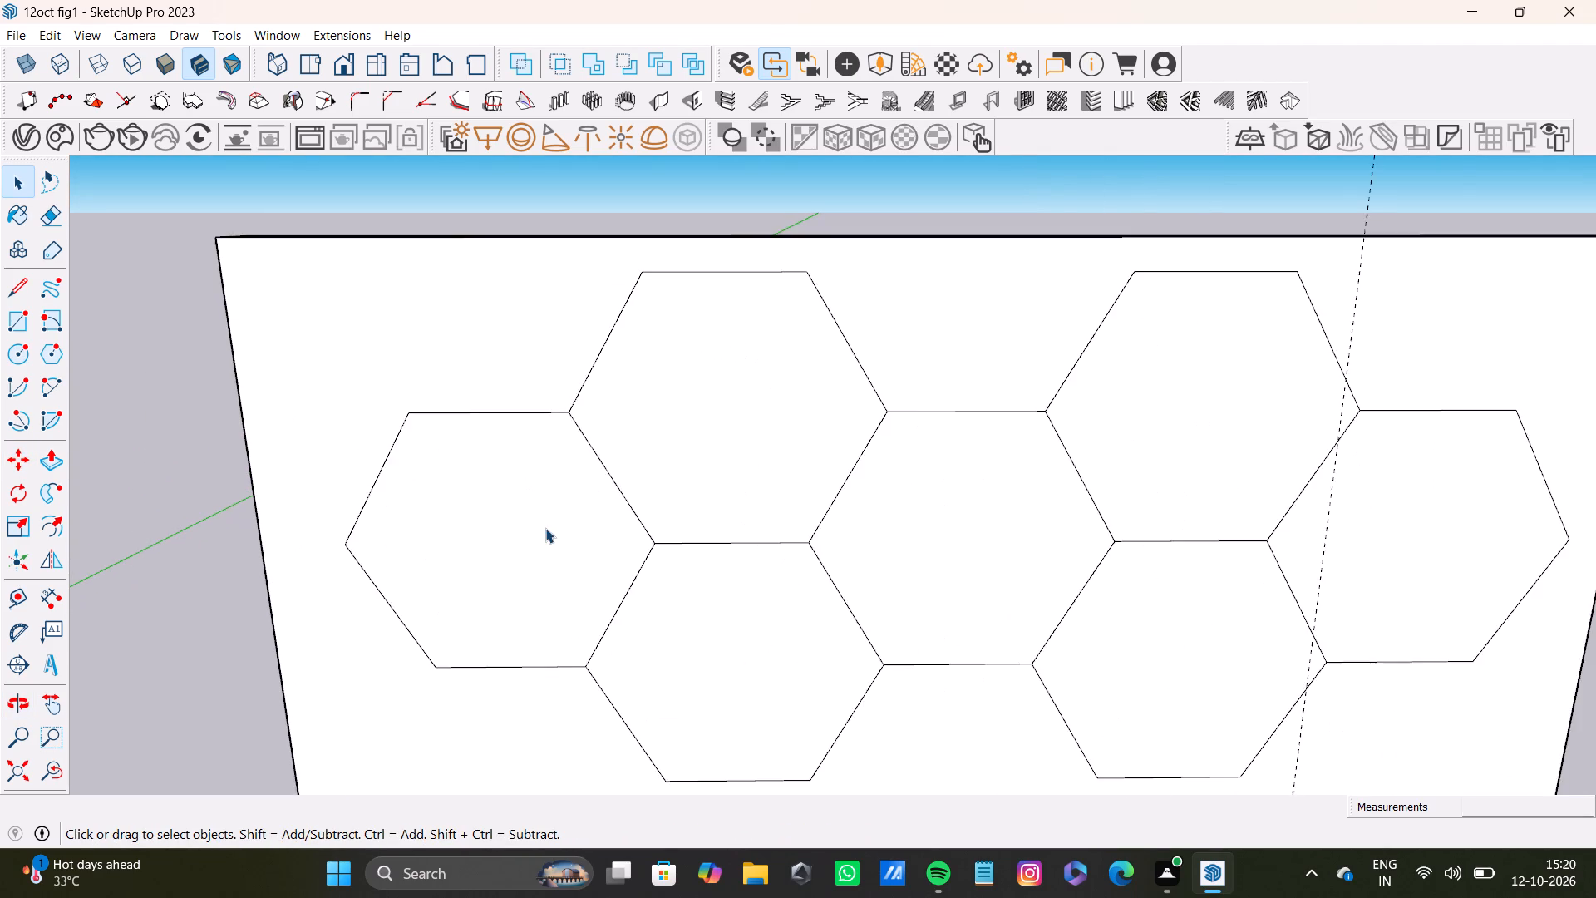
pyautogui.scroll(2, 545, 528)
pyautogui.click(545, 528)
pyautogui.press('p')
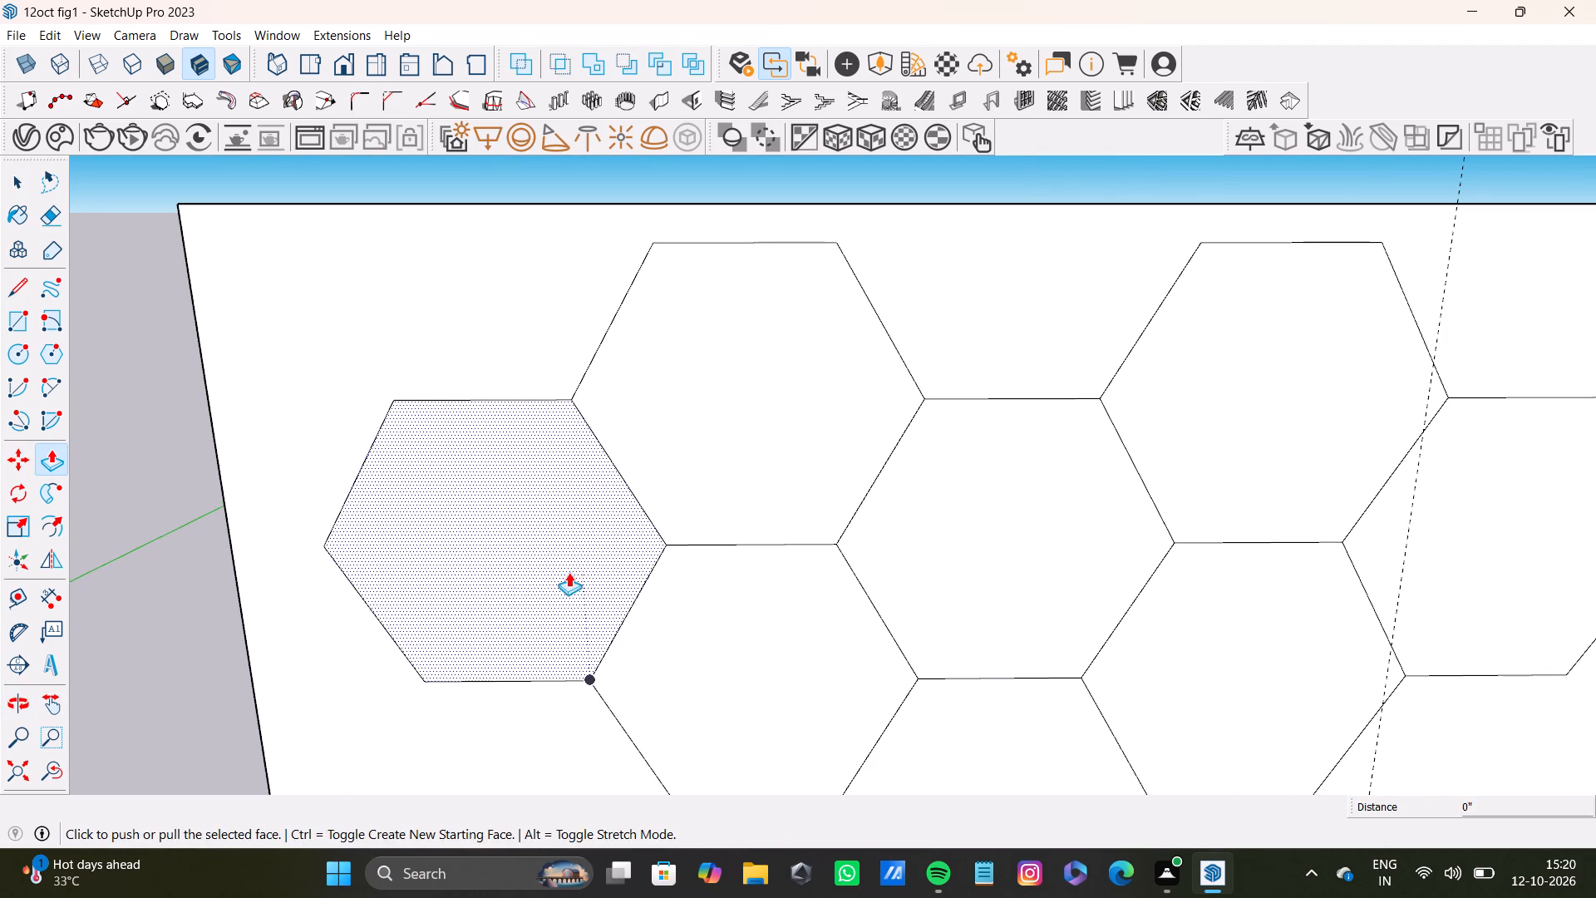
pyautogui.moveTo(569, 572); pyautogui.dragTo(487, 606)
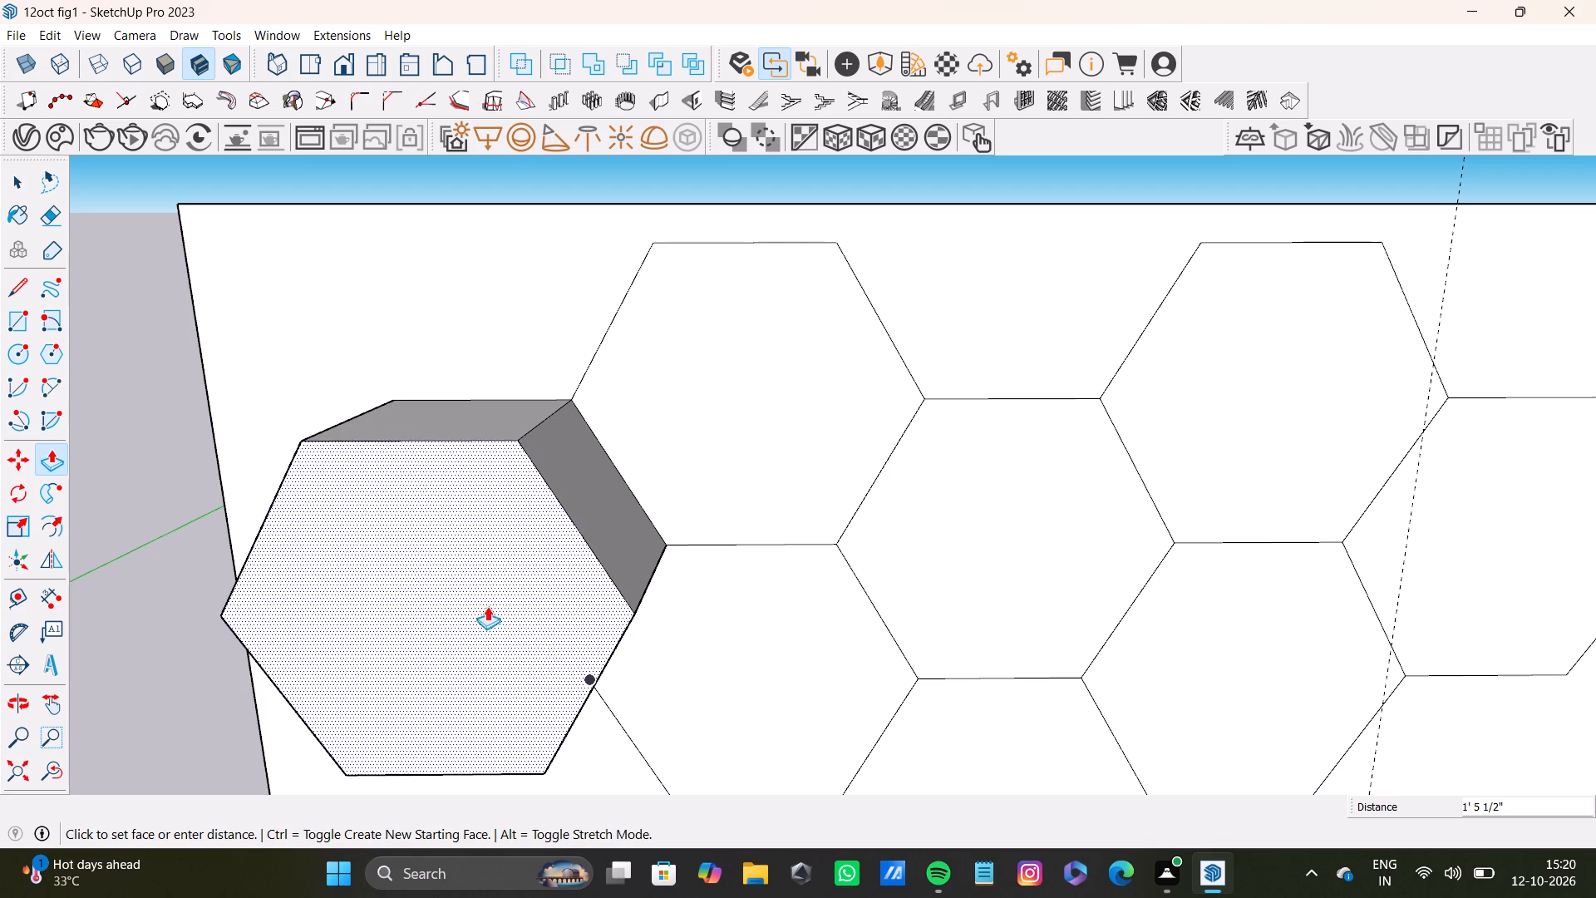
pyautogui.moveTo(487, 606); pyautogui.dragTo(492, 603)
# Extrude the upper-left hexagon out from the wall, flush with the leftmost hexagon's front face.
pyautogui.moveTo(886, 652); pyautogui.dragTo(479, 644, button='middle')
pyautogui.scroll(-4, 938, 613)
pyautogui.keyDown('shift'); pyautogui.moveTo(835, 629); pyautogui.dragTo(899, 639, button='middle'); pyautogui.keyUp('shift')
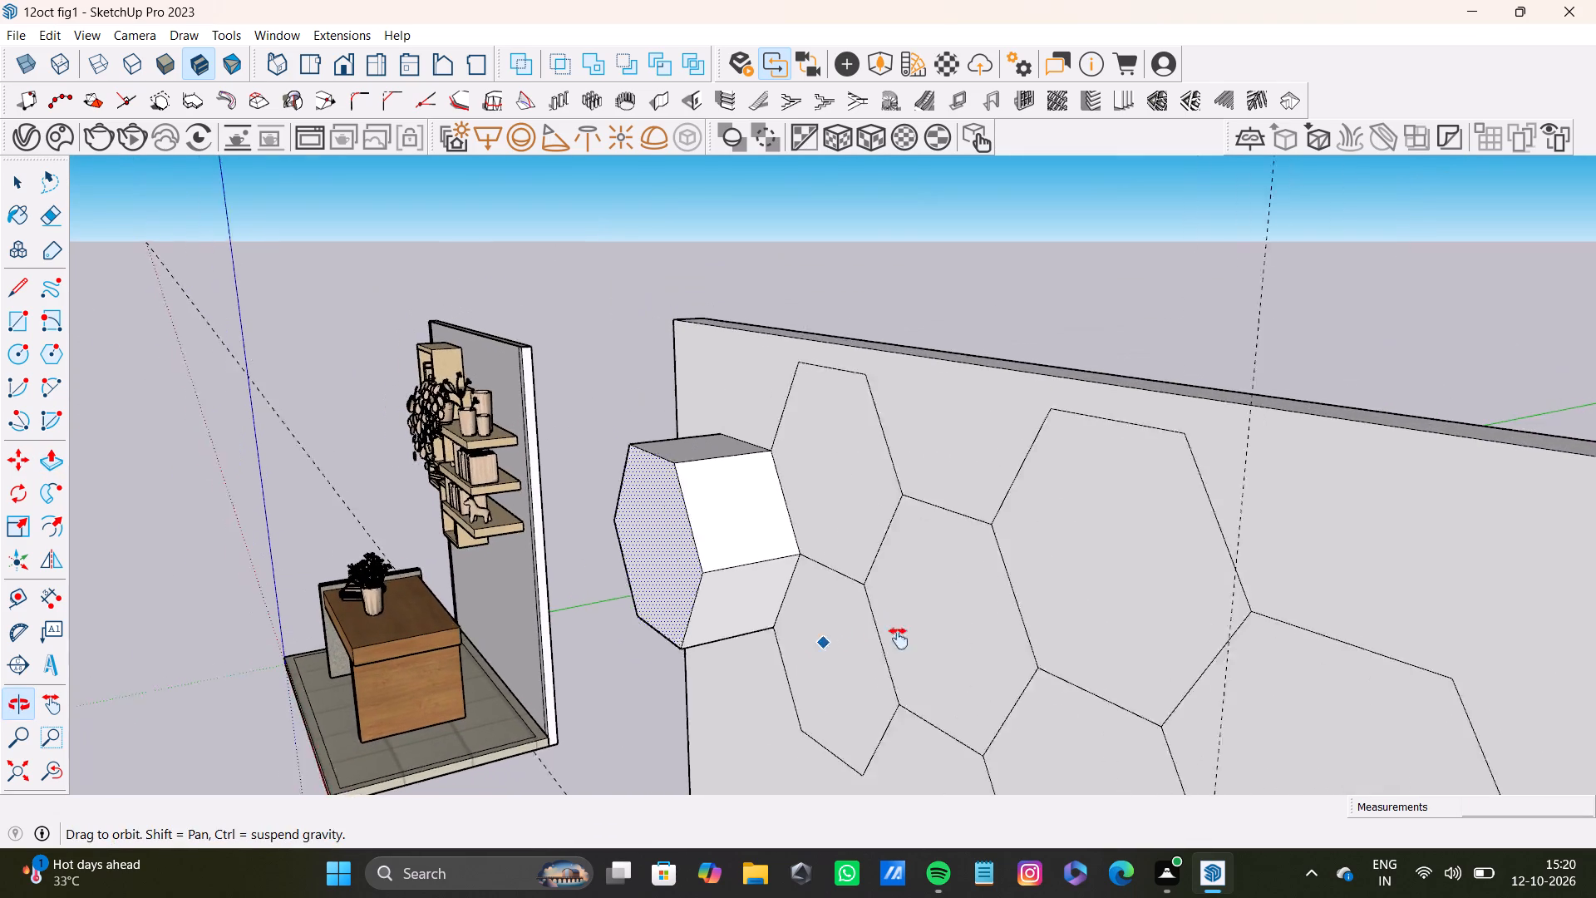
pyautogui.keyDown('shift'); pyautogui.moveTo(899, 639); pyautogui.dragTo(899, 637, button='middle'); pyautogui.keyUp('shift')
pyautogui.press('space')
pyautogui.click(918, 505)
pyautogui.press('p')
pyautogui.moveTo(918, 504); pyautogui.dragTo(835, 515)
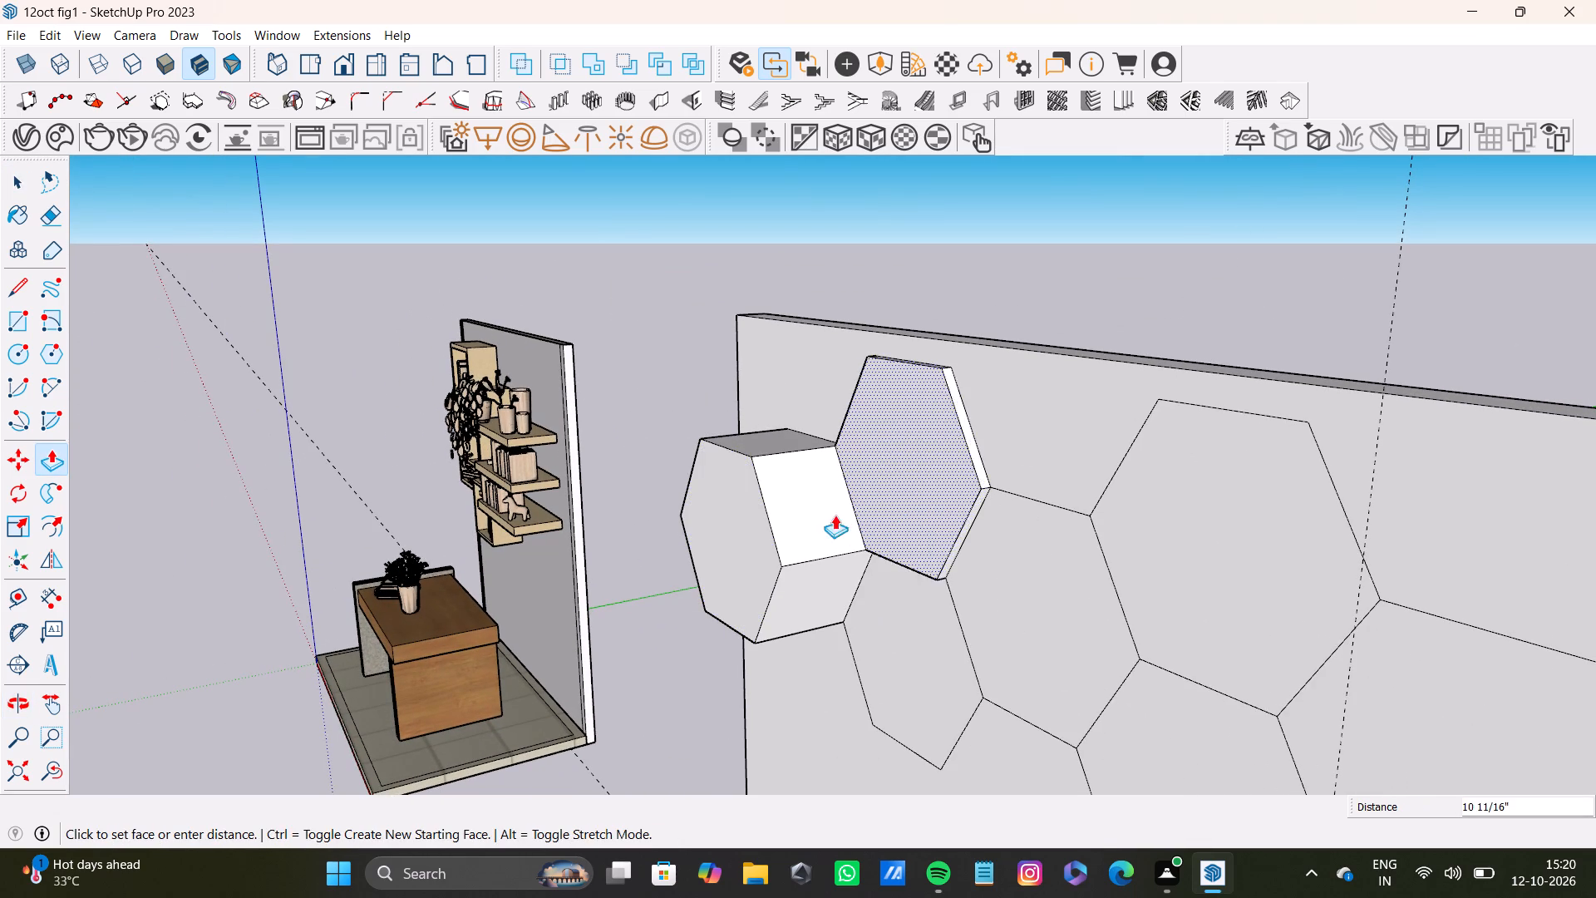
pyautogui.moveTo(835, 515); pyautogui.dragTo(815, 513)
# Extrude the lower-left hexagon 1' 3 15/16" out from the wall, flush with its extruded neighbours.
pyautogui.scroll(-3, 889, 575)
pyautogui.moveTo(982, 618); pyautogui.dragTo(1293, 636, button='middle')
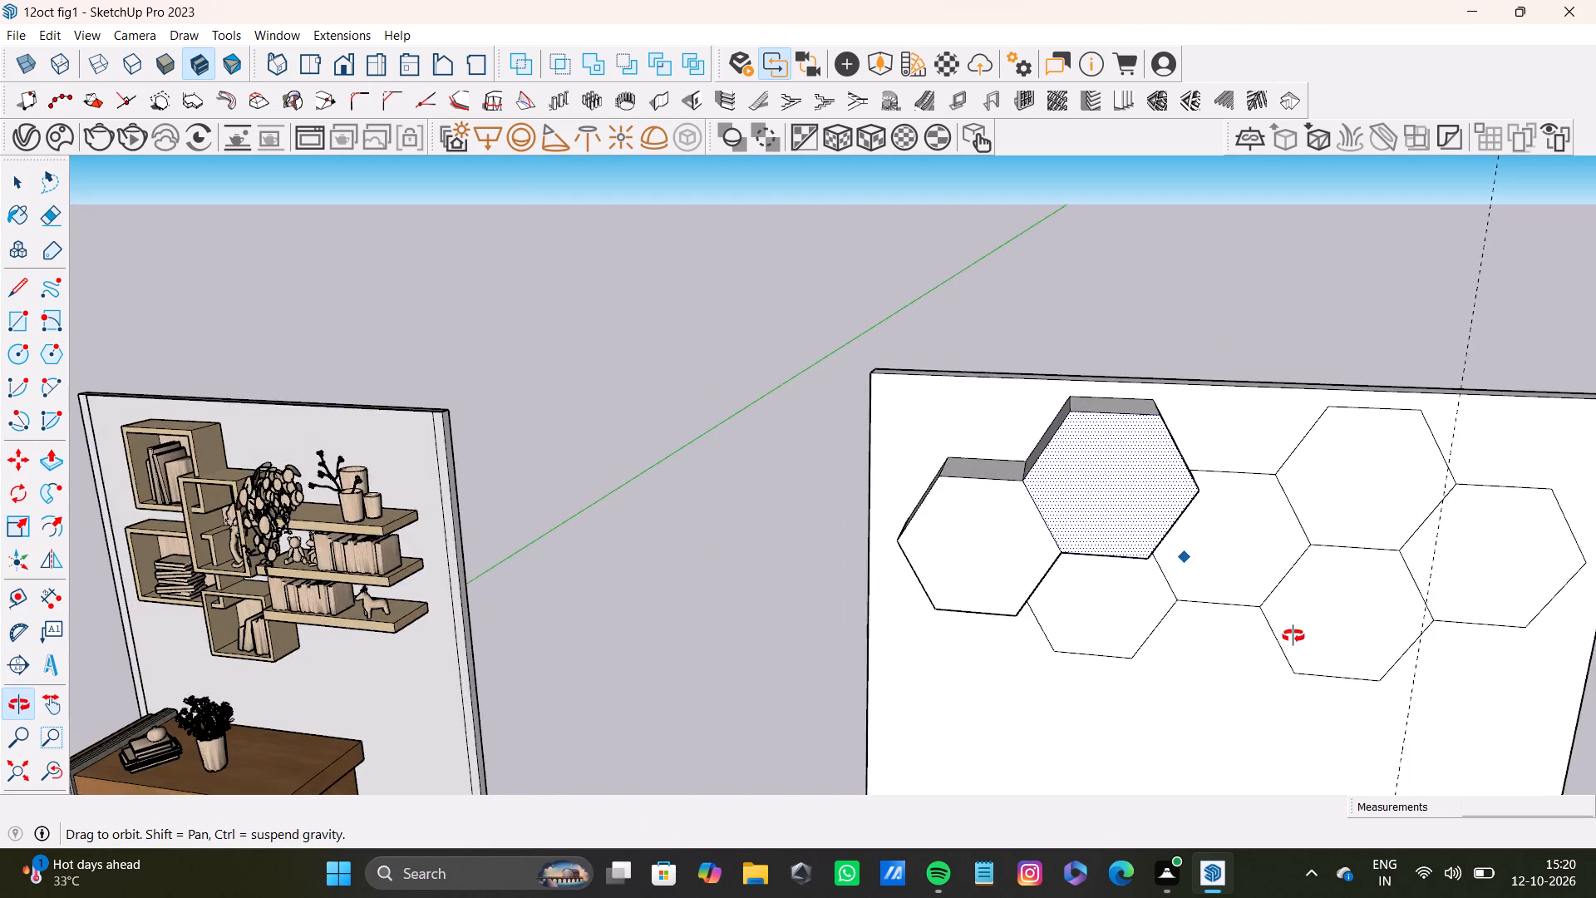
pyautogui.moveTo(1293, 636); pyautogui.dragTo(1104, 533, button='middle')
pyautogui.press('space')
pyautogui.click(929, 526)
pyautogui.press('p')
pyautogui.moveTo(929, 527); pyautogui.dragTo(877, 484)
# Extrude the middle hexagon 1' 3 15/16" out from the wall, flush with the hexagons beside it.
pyautogui.scroll(-4, 1012, 535)
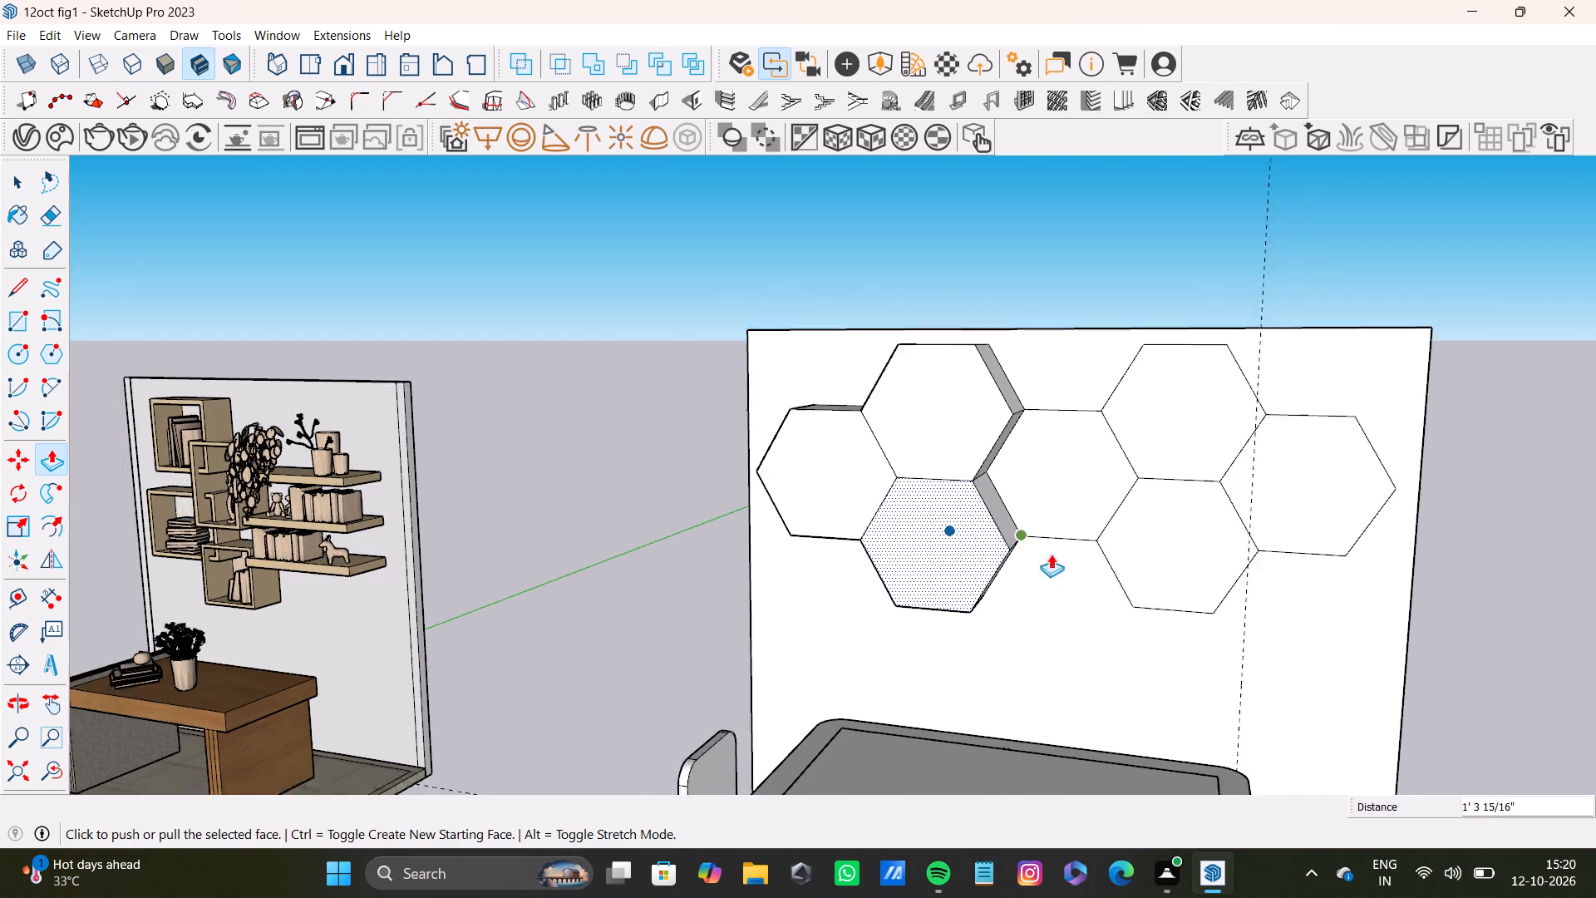
pyautogui.keyDown('shift'); pyautogui.moveTo(1107, 555); pyautogui.dragTo(904, 563, button='middle'); pyautogui.keyUp('shift')
pyautogui.press('space')
pyautogui.click(850, 495)
pyautogui.press('p')
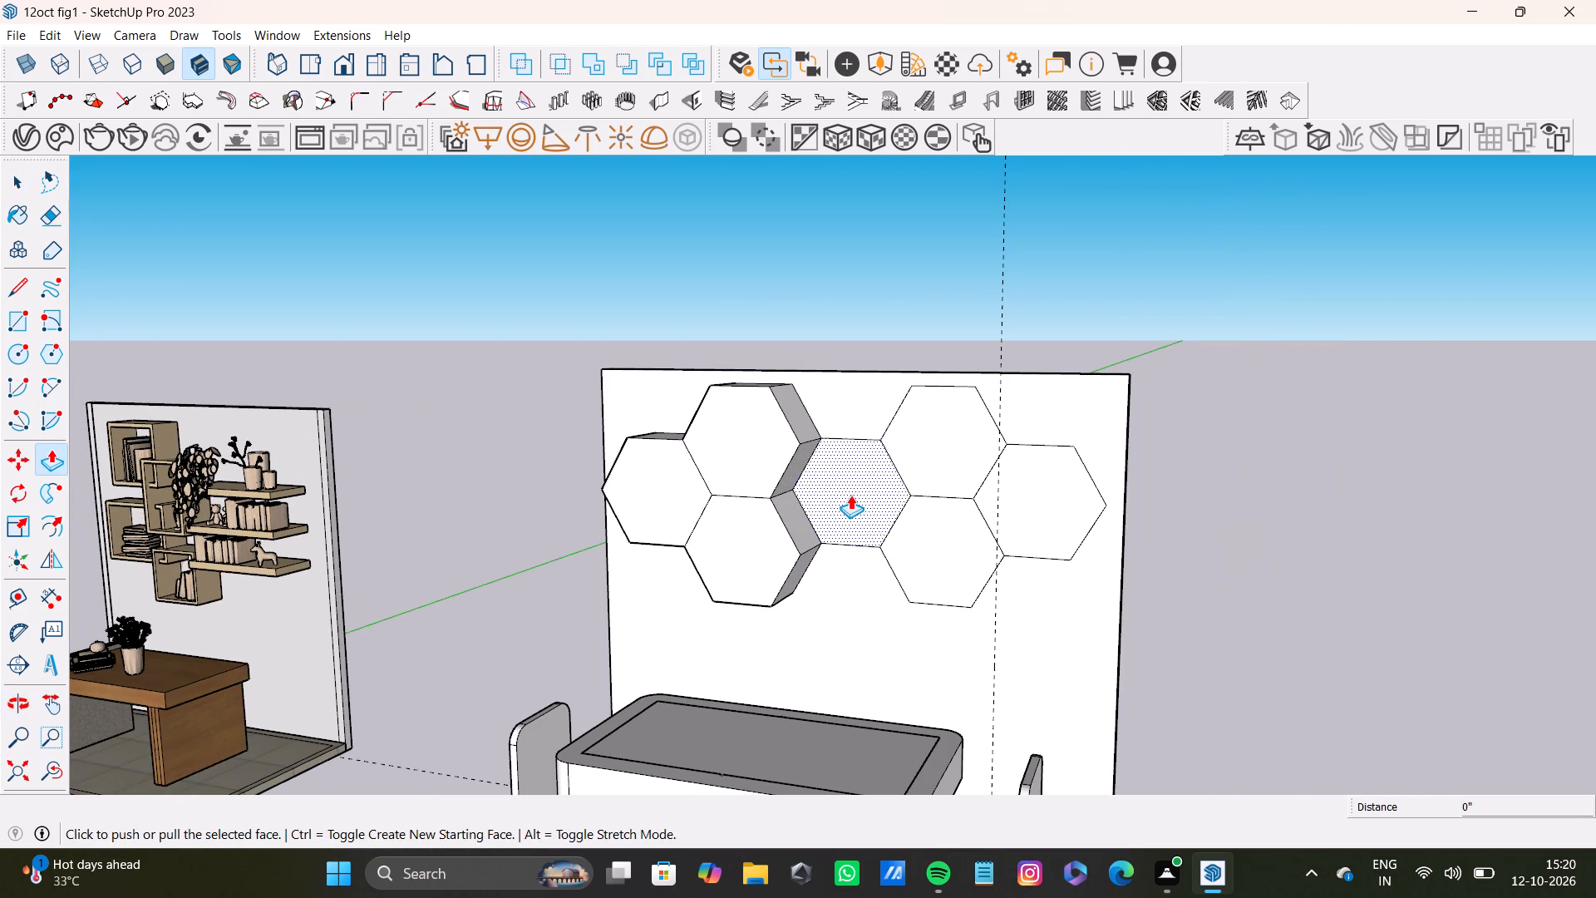
pyautogui.moveTo(850, 495); pyautogui.dragTo(800, 452)
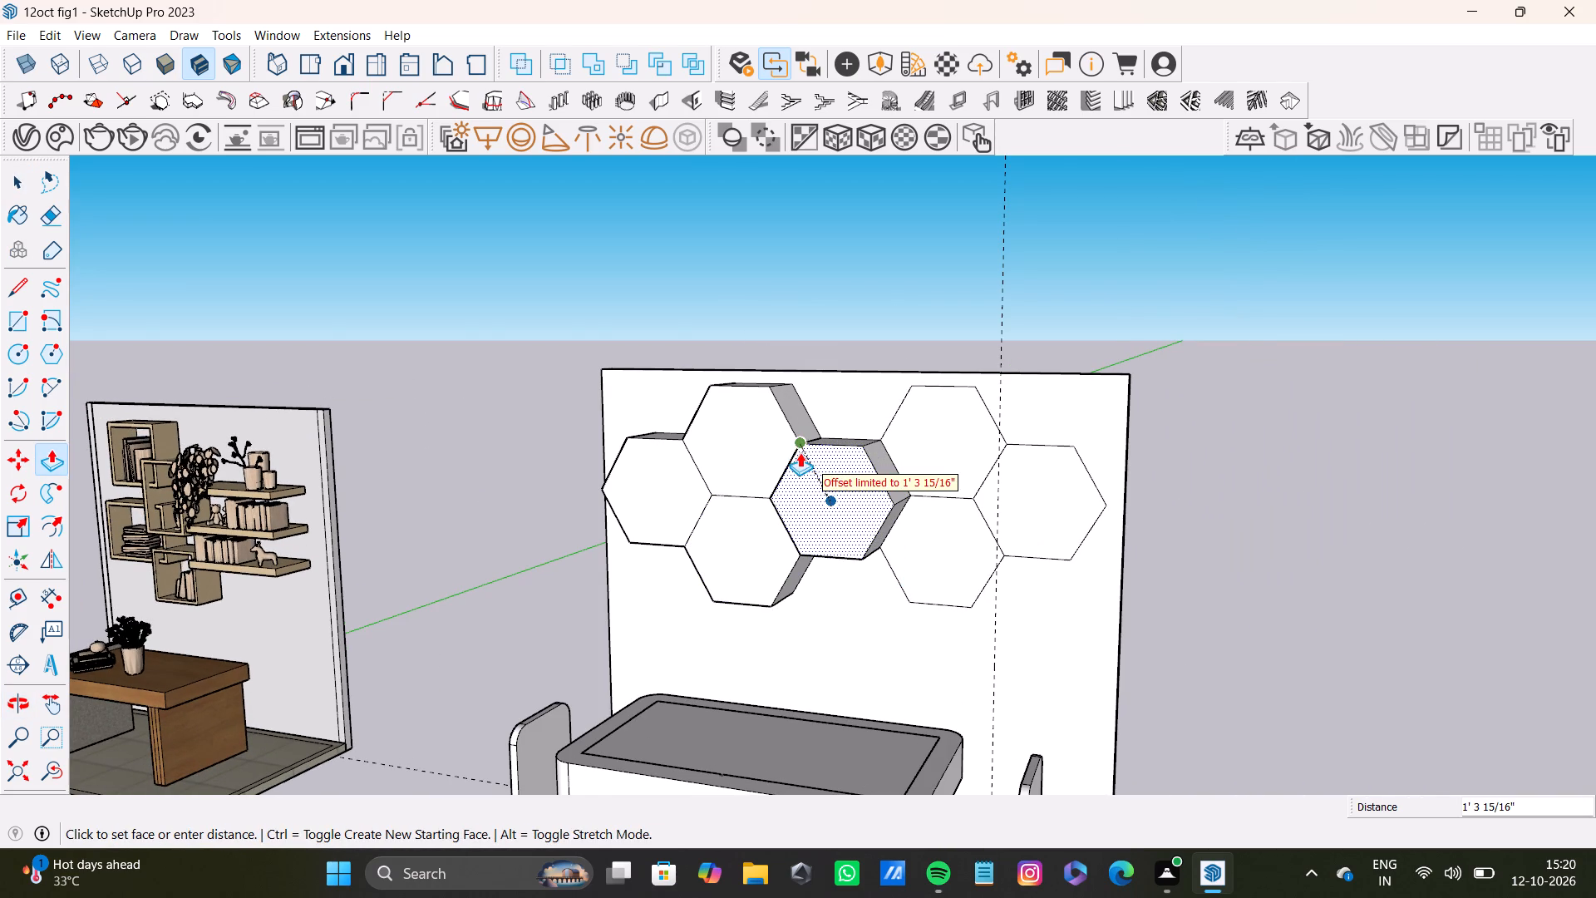
pyautogui.moveTo(800, 452); pyautogui.dragTo(782, 442)
# Extrude the upper-right hexagon out from the wall, flush with the middle hexagon's front face.
pyautogui.scroll(-3, 921, 486)
pyautogui.moveTo(993, 508); pyautogui.dragTo(968, 560, button='middle')
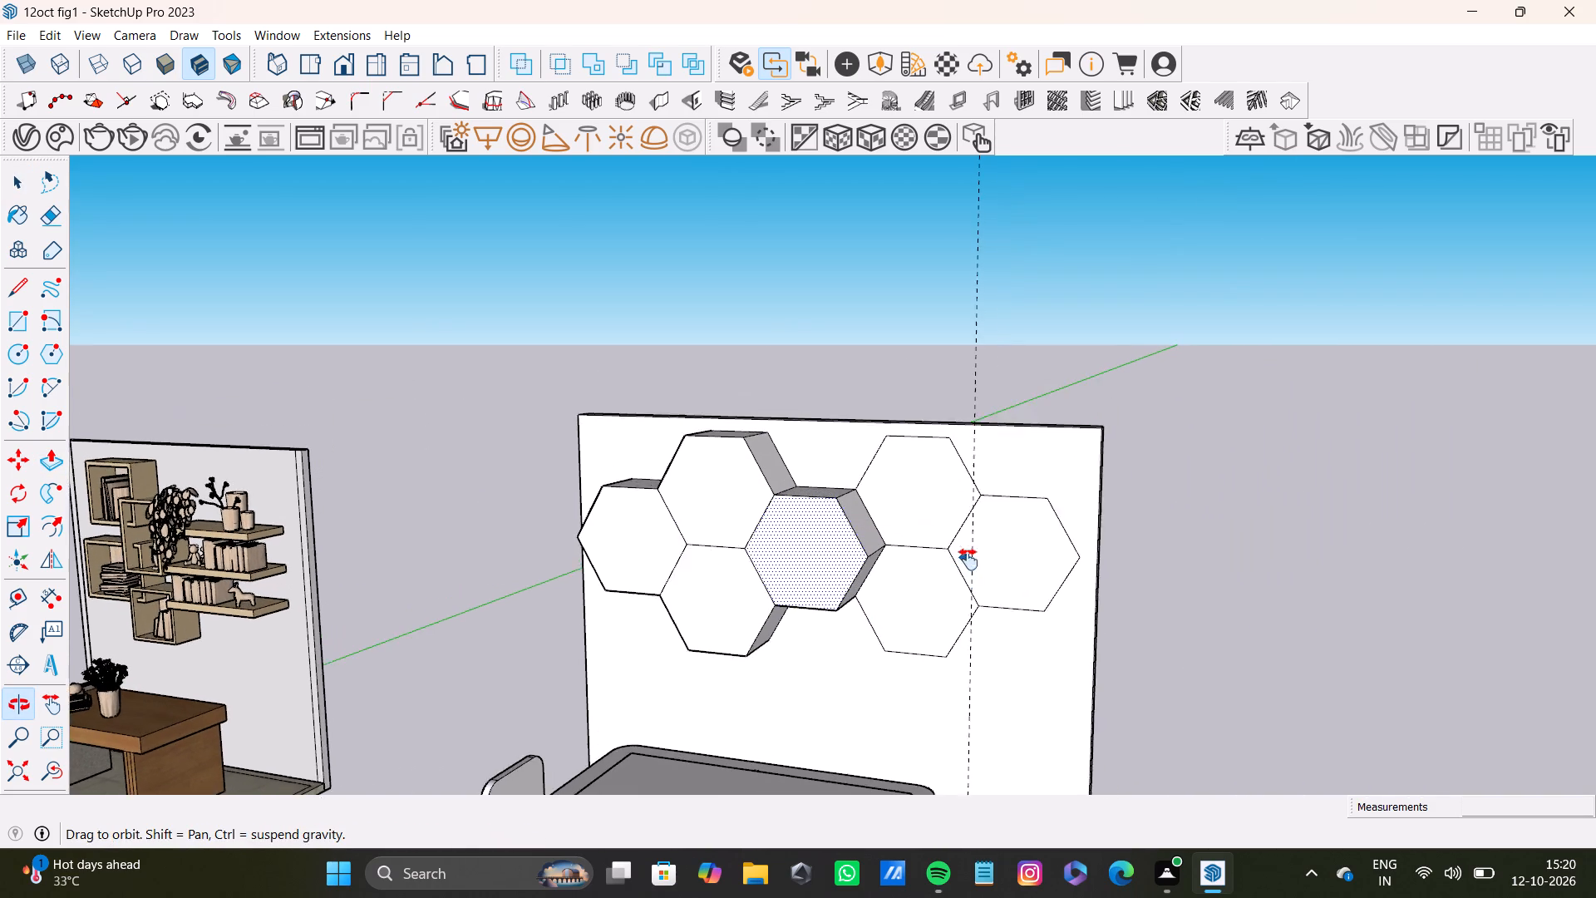
pyautogui.moveTo(968, 560); pyautogui.dragTo(832, 581, button='middle')
pyautogui.press('space')
pyautogui.scroll(7, 821, 550)
pyautogui.click(820, 525)
pyautogui.scroll(1, 820, 525)
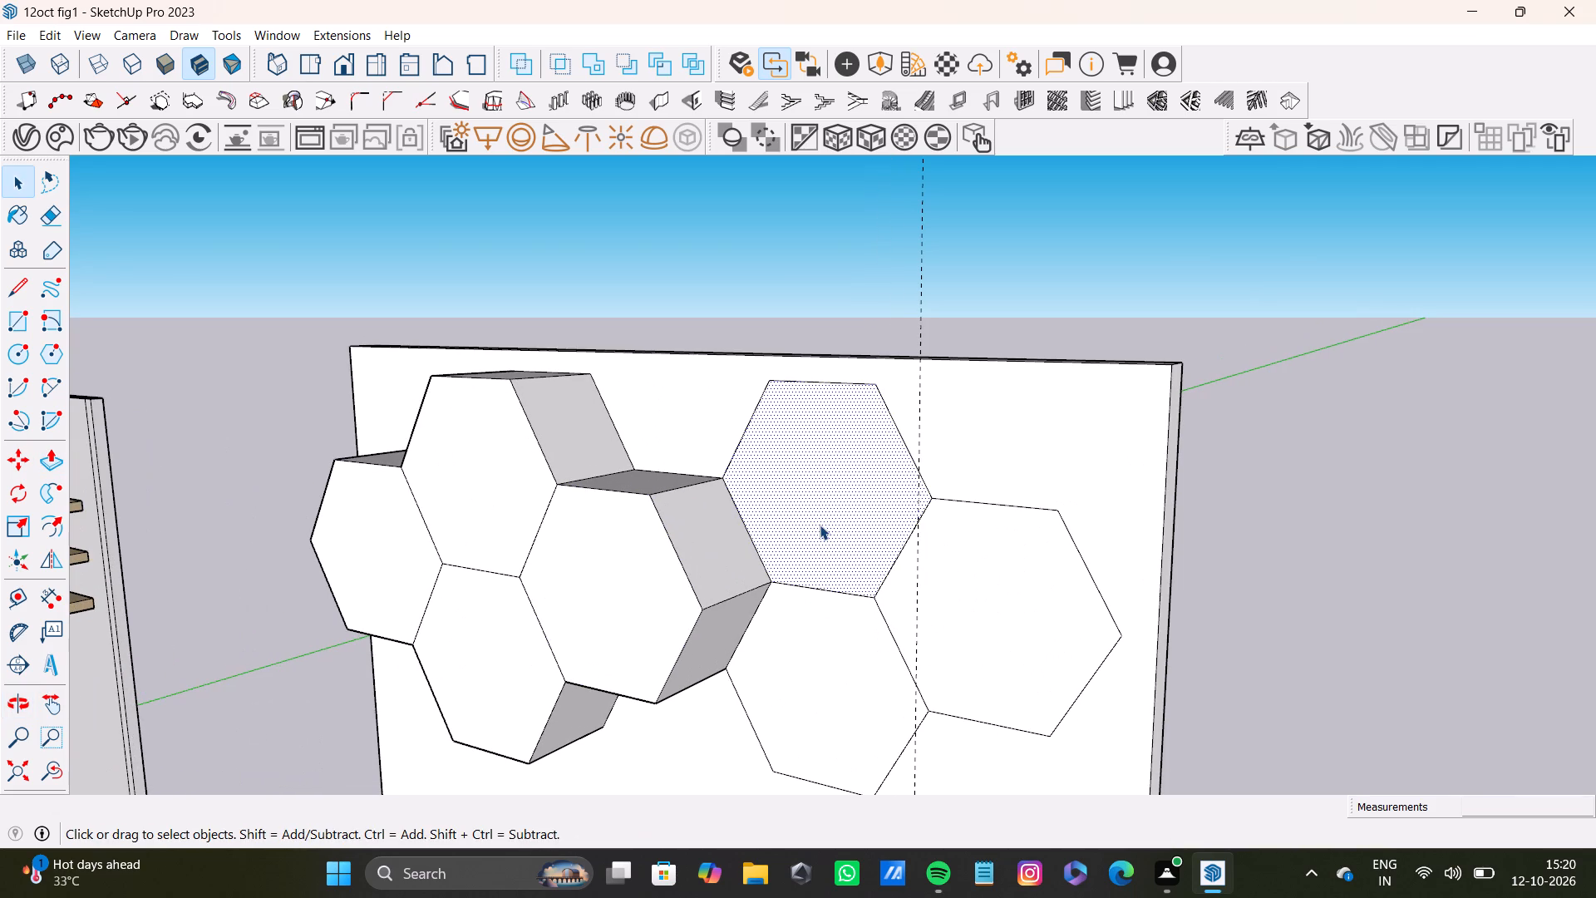
pyautogui.press('p')
pyautogui.moveTo(820, 525); pyautogui.dragTo(688, 554)
# Extrude the rightmost hexagon out from the wall, flush with the upper-right hexagon's front face.
pyautogui.scroll(-4, 756, 598)
pyautogui.keyDown('shift'); pyautogui.moveTo(912, 660); pyautogui.dragTo(907, 585, button='middle'); pyautogui.keyUp('shift')
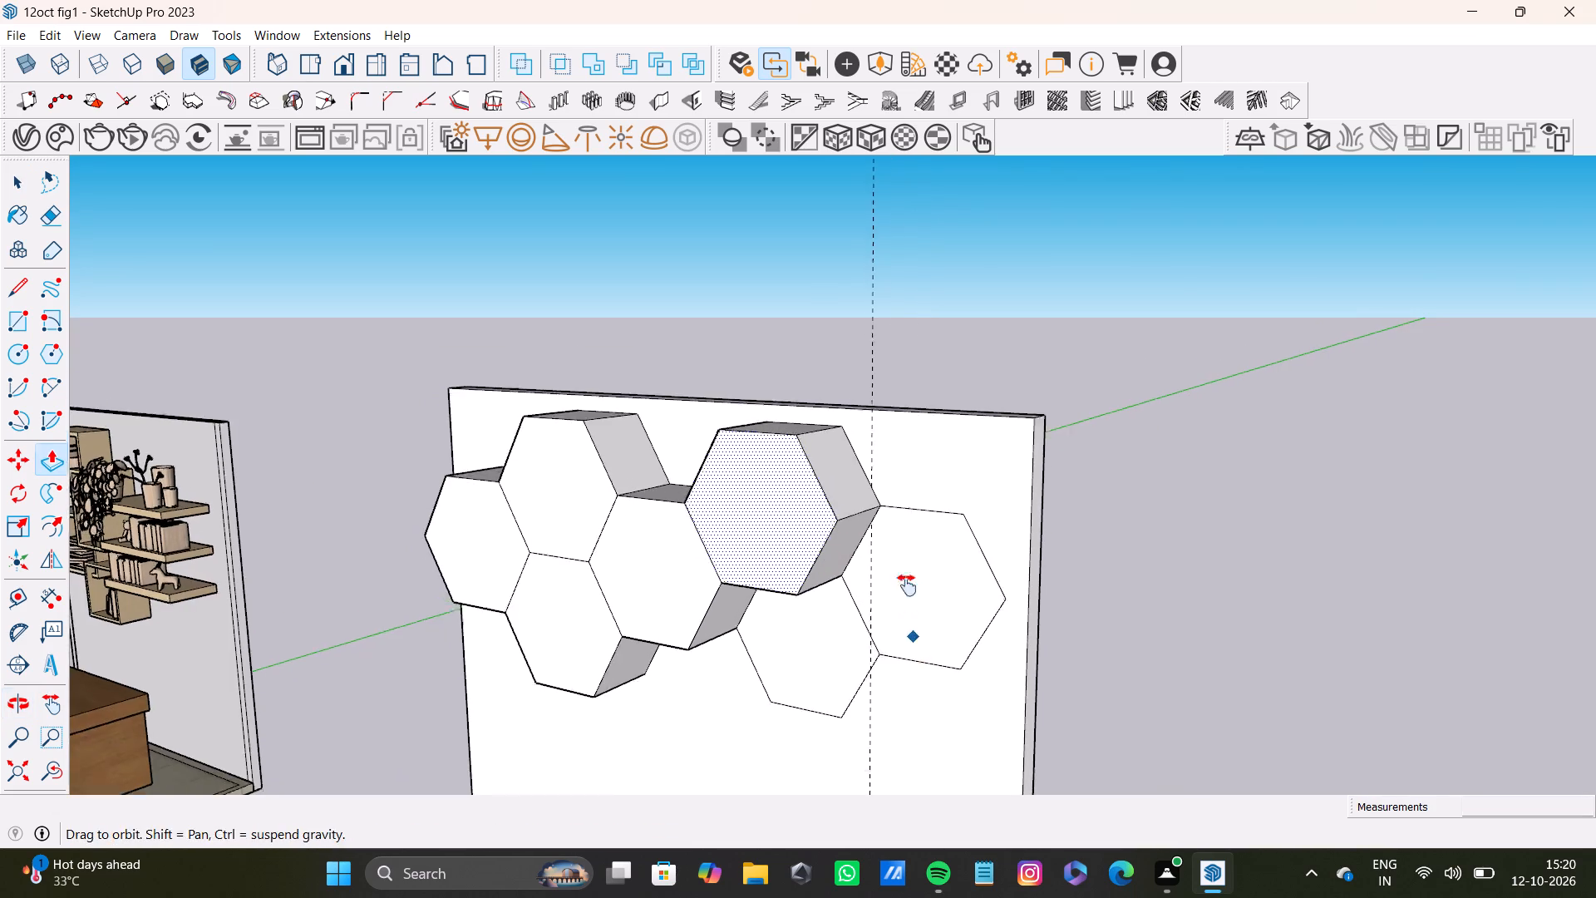
pyautogui.keyDown('shift'); pyautogui.moveTo(907, 585); pyautogui.dragTo(901, 556, button='middle'); pyautogui.keyUp('shift')
pyautogui.press('space')
pyautogui.click(905, 549)
pyautogui.press('p')
pyautogui.click(822, 489)
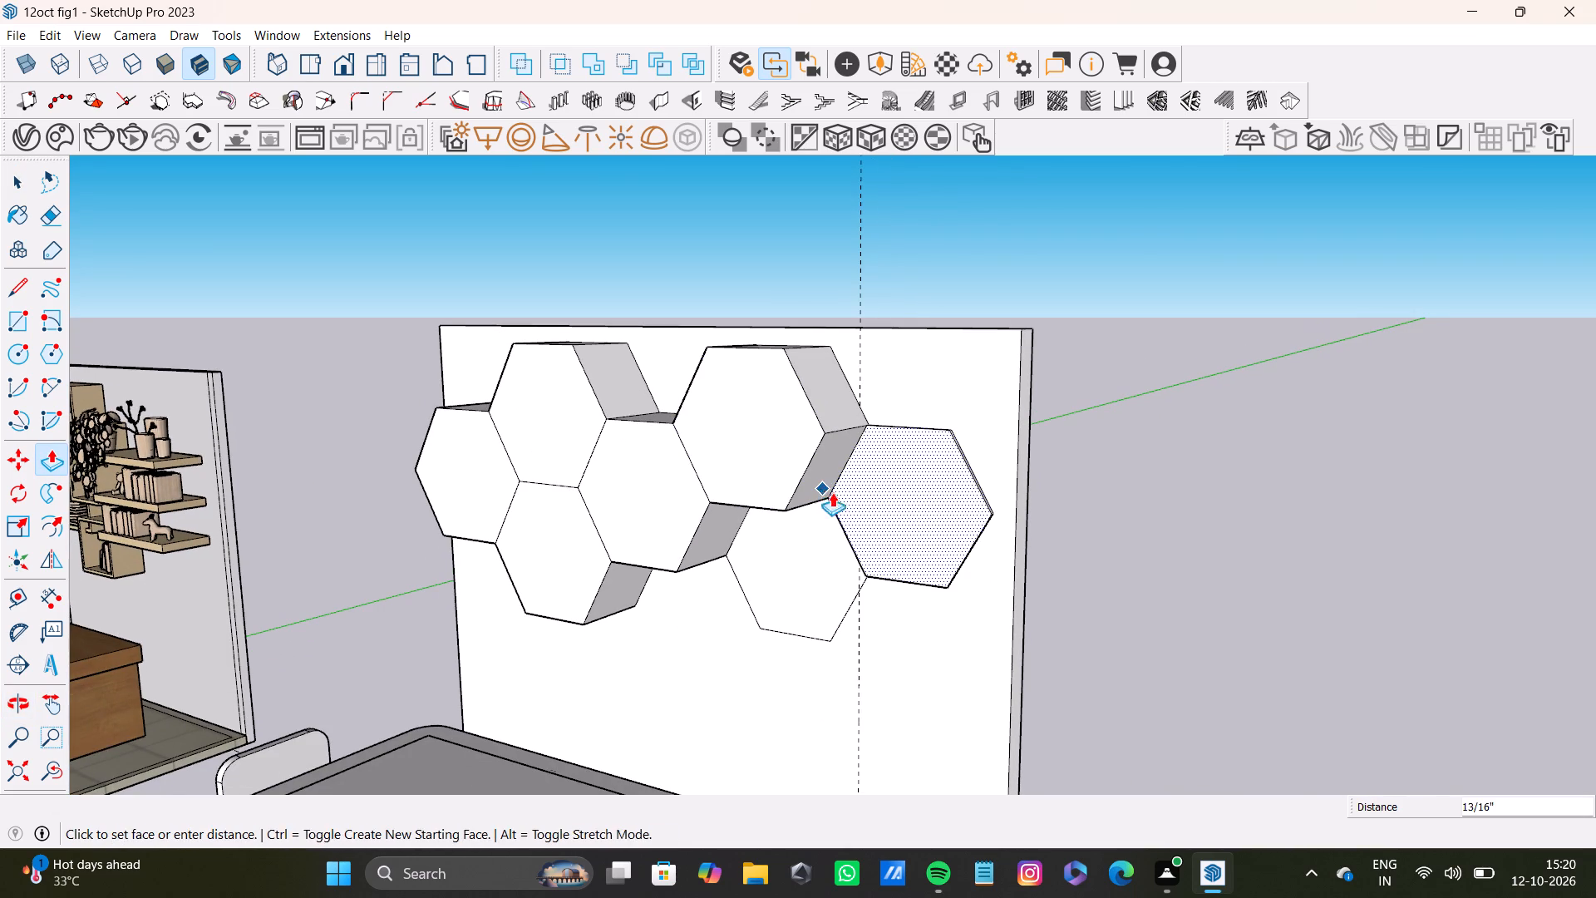
pyautogui.moveTo(850, 493); pyautogui.dragTo(795, 466)
# Extrude the lower-right hexagon 1' 3 15/16" out from the wall, flush with the other hexagon fronts.
pyautogui.press('space')
pyautogui.click(765, 579)
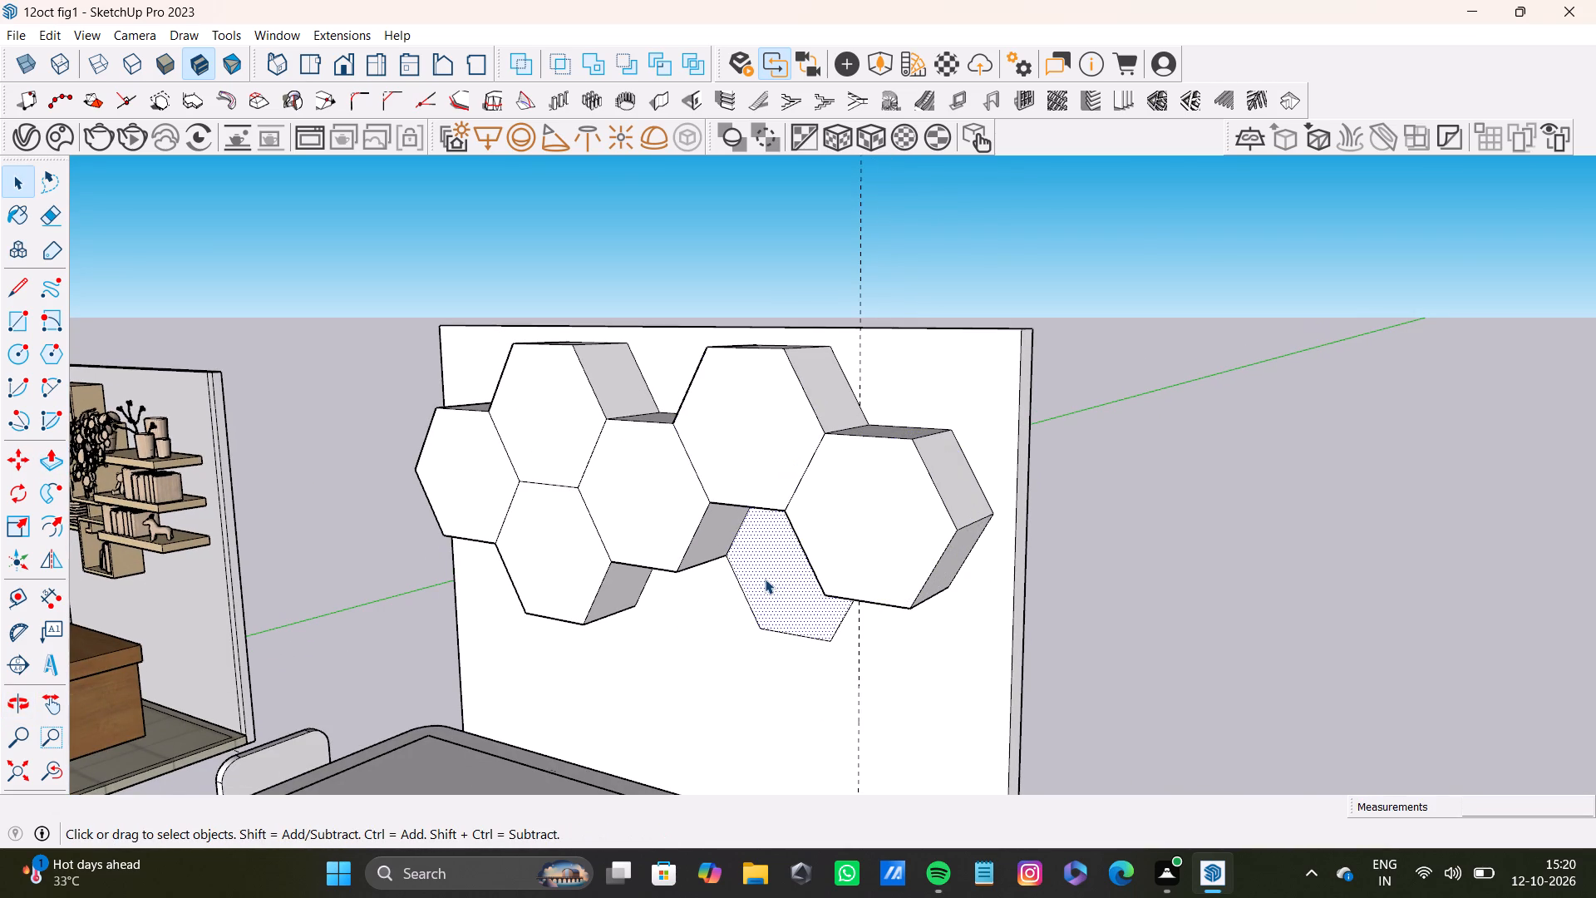
pyautogui.press('p')
pyautogui.moveTo(764, 578); pyautogui.dragTo(695, 530)
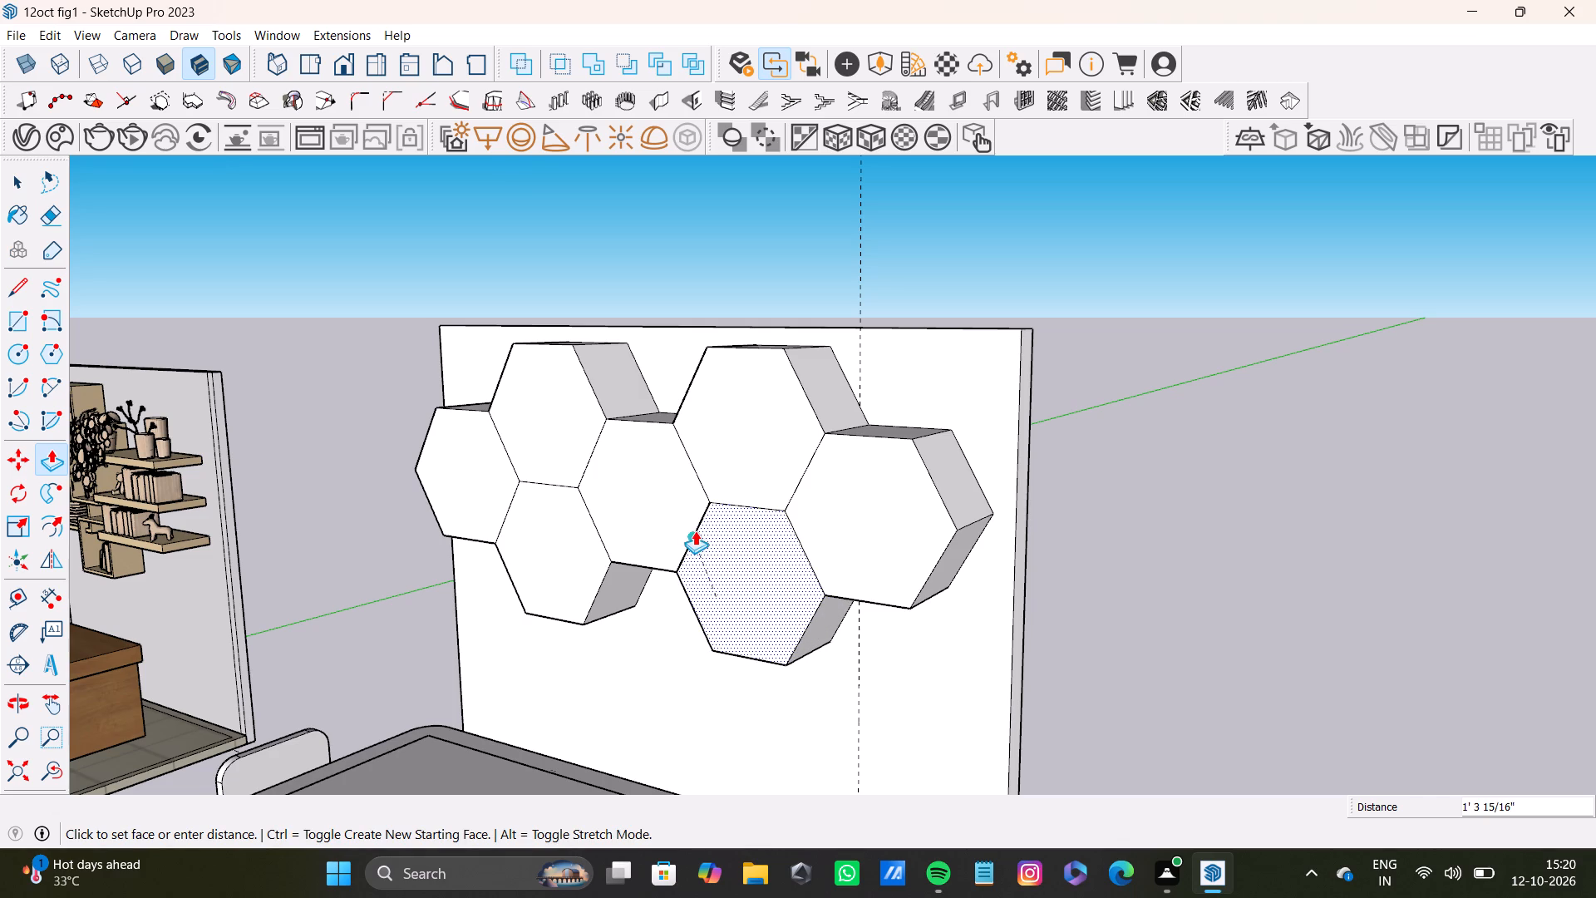
pyautogui.moveTo(695, 530); pyautogui.dragTo(689, 524)
# Offset the leftmost hexagon's outline inward on its front face, leaving a narrow frame just under 3" wide.
pyautogui.scroll(5, 697, 540)
pyautogui.moveTo(724, 547); pyautogui.dragTo(985, 539, button='middle')
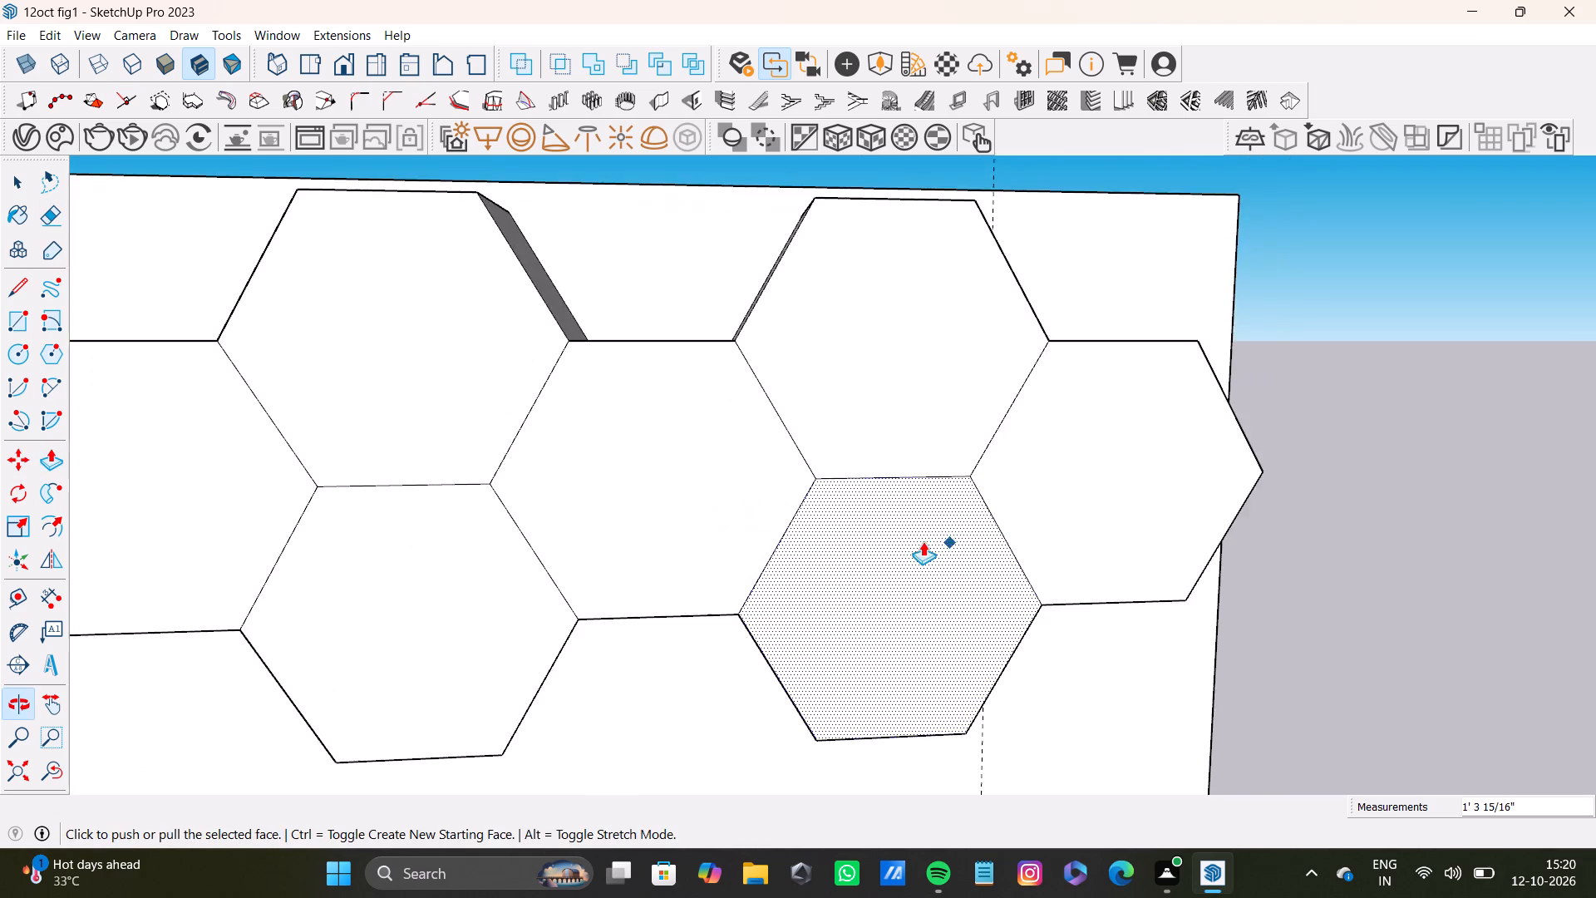
pyautogui.scroll(-9, 923, 541)
pyautogui.moveTo(897, 526); pyautogui.dragTo(766, 545, button='middle')
pyautogui.press('space')
pyautogui.scroll(4, 704, 518)
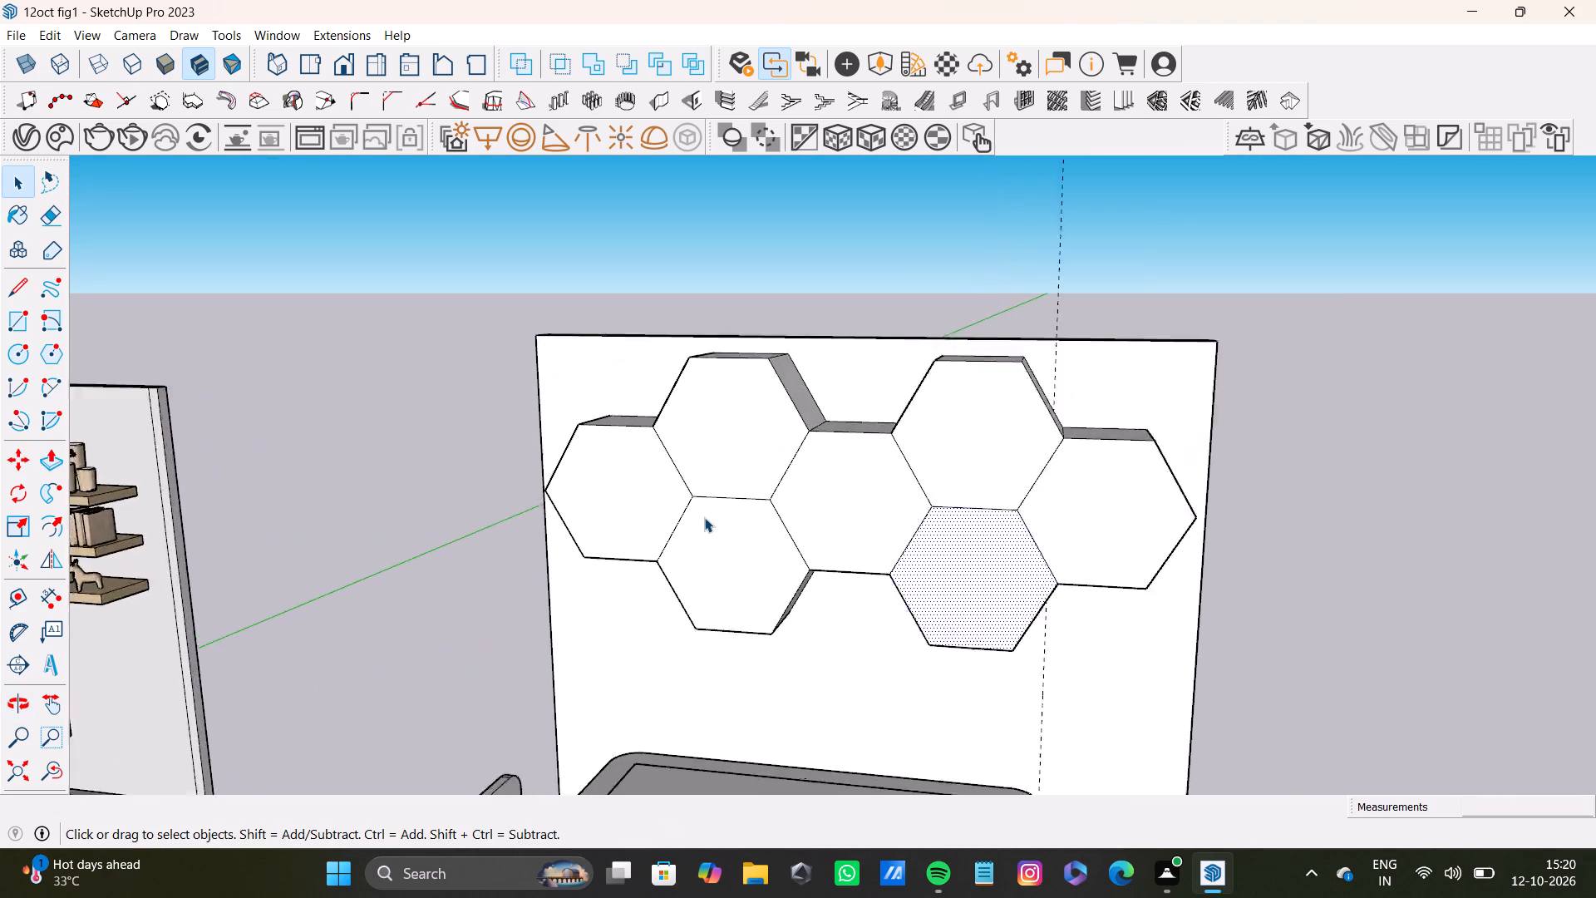
pyautogui.click(578, 493)
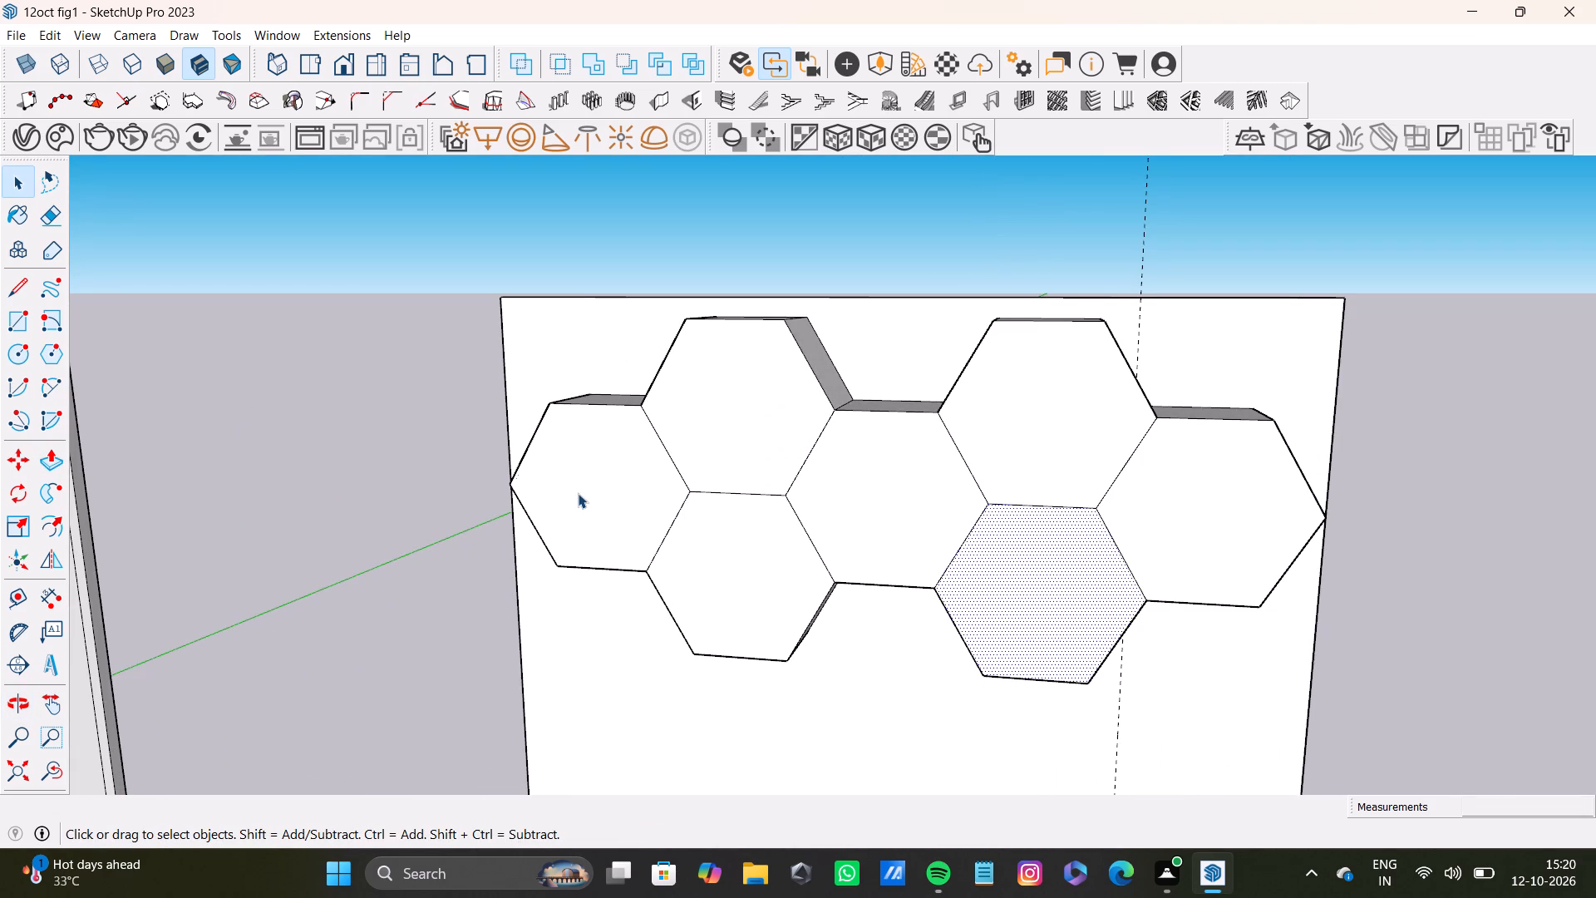
pyautogui.press('f')
pyautogui.moveTo(577, 493); pyautogui.dragTo(590, 507)
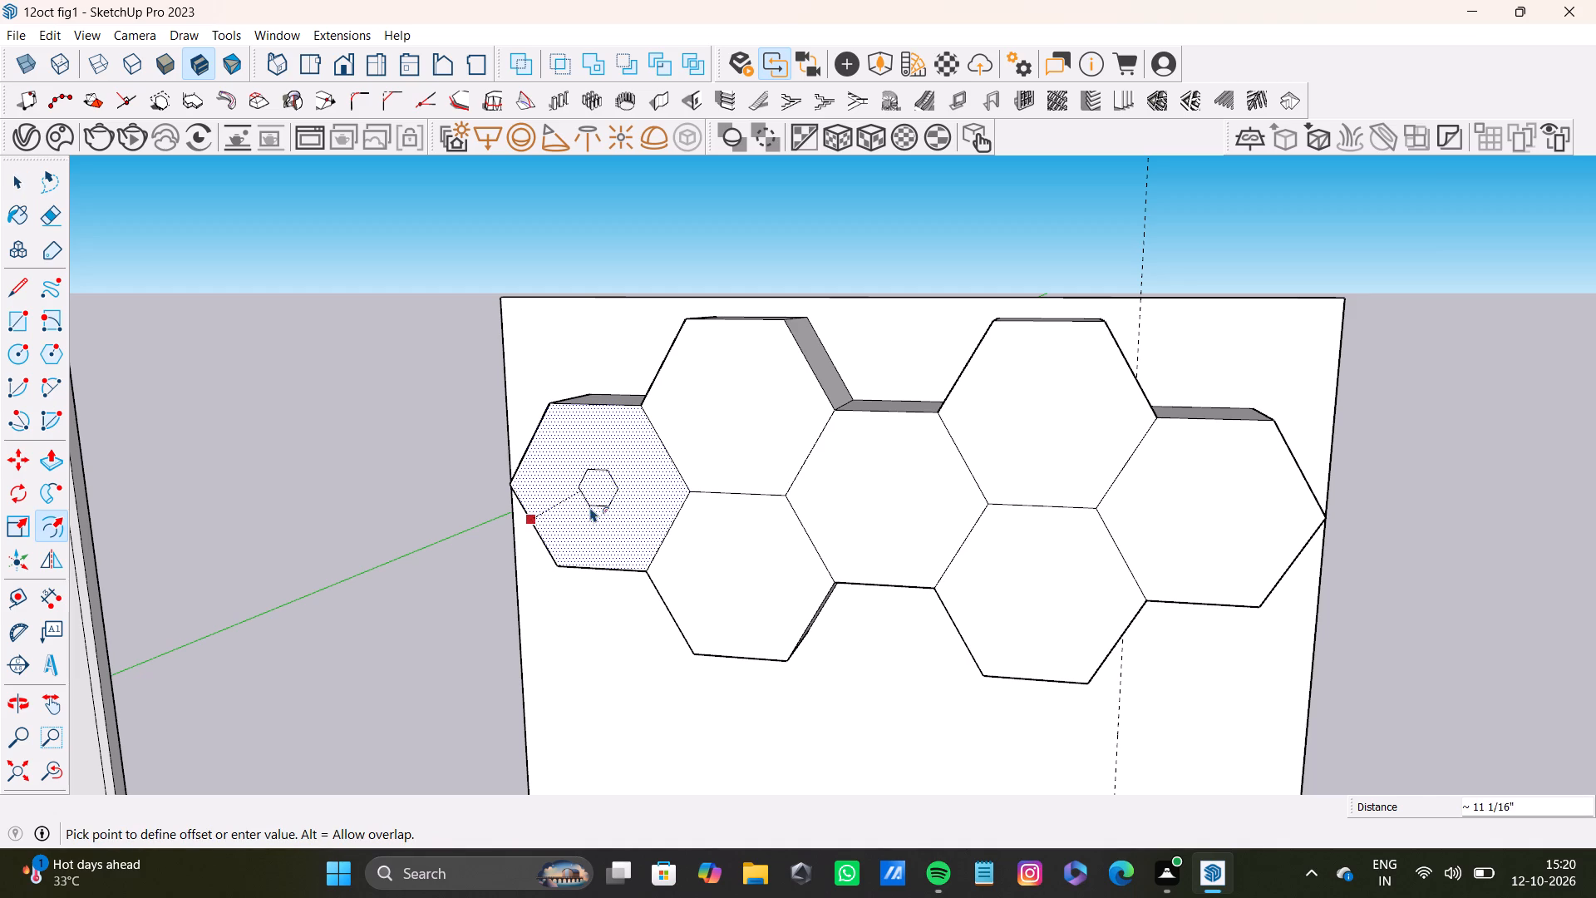
pyautogui.moveTo(590, 507); pyautogui.dragTo(655, 474)
pyautogui.moveTo(655, 474); pyautogui.dragTo(575, 570)
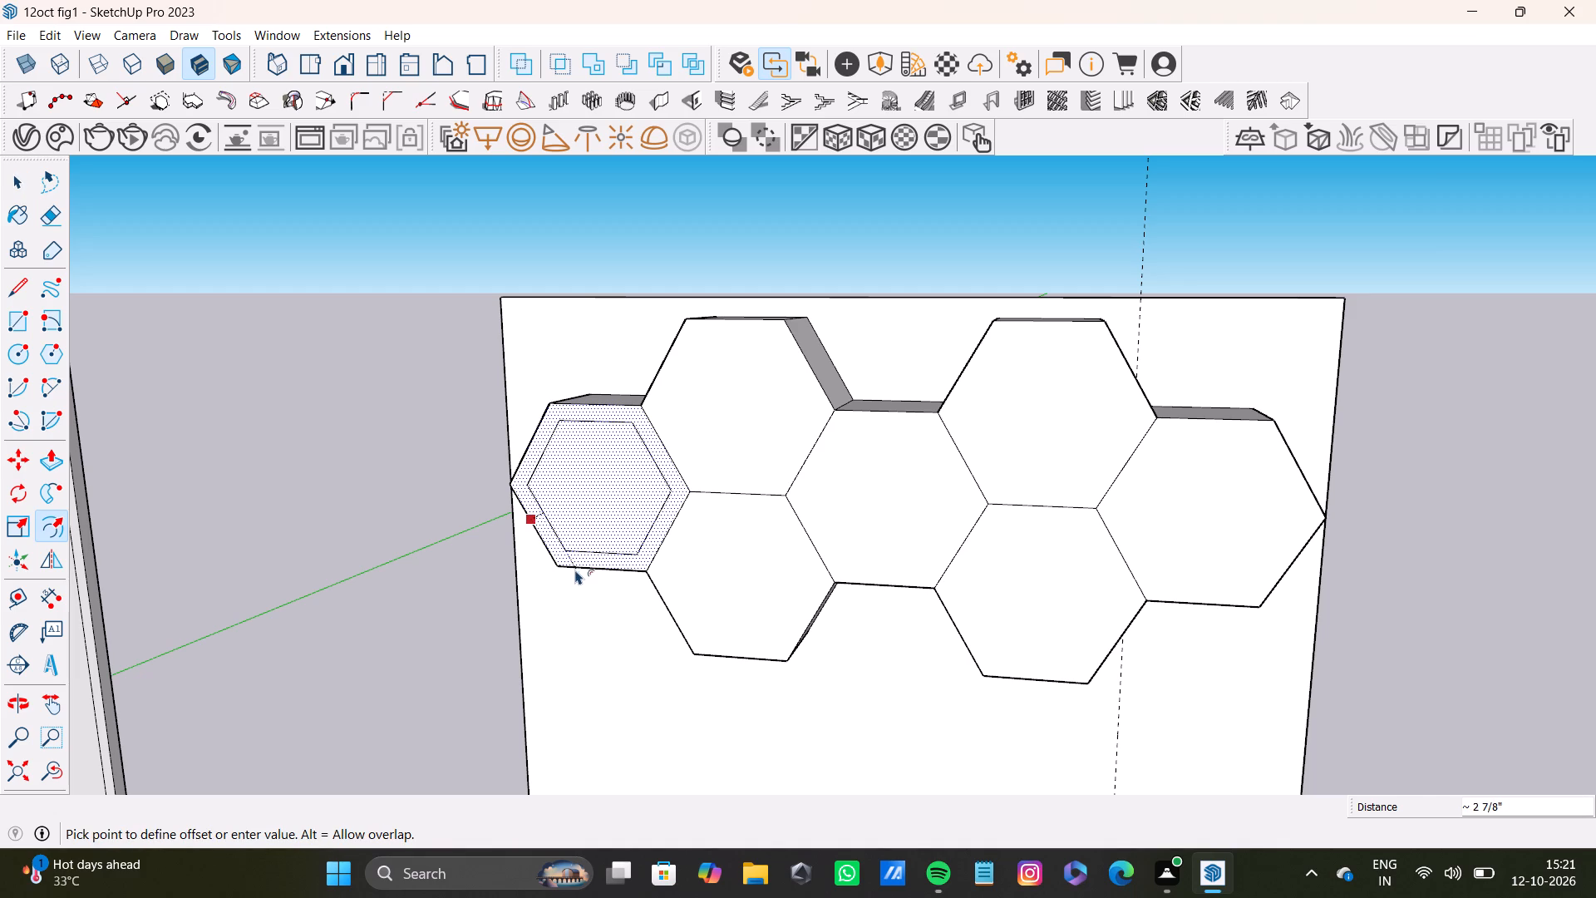
pyautogui.moveTo(575, 570); pyautogui.dragTo(574, 571)
pyautogui.press('space')
# Offset the upper-left hexagon's outline inward on its front face, leaving a narrow frame like the leftmost hexagon's.
pyautogui.click(706, 417)
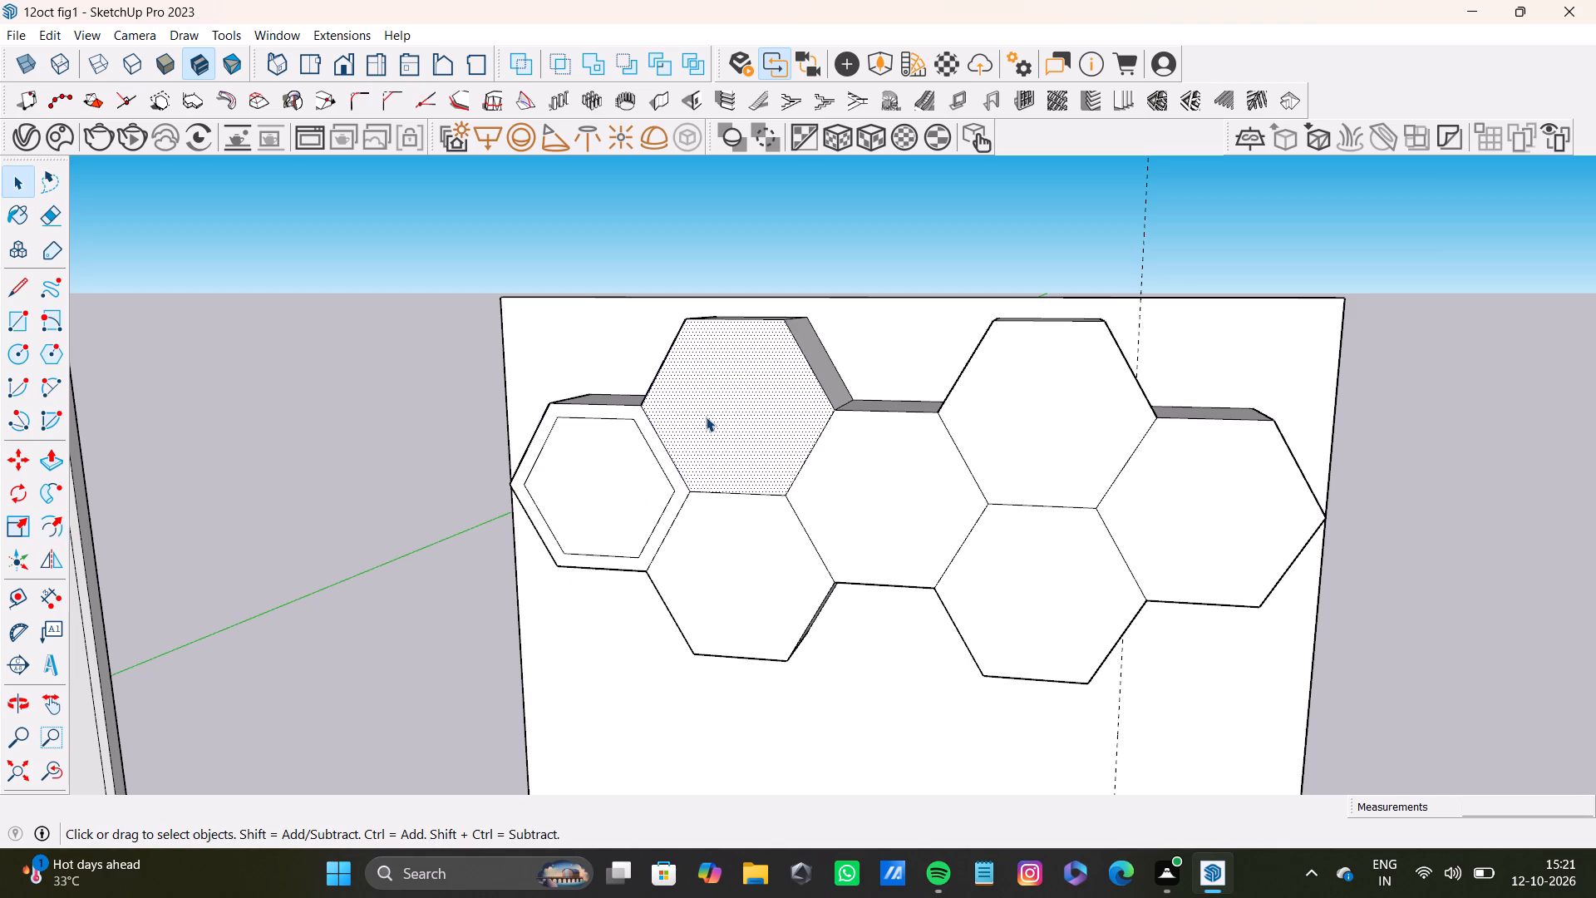
pyautogui.press('f')
pyautogui.moveTo(706, 416); pyautogui.dragTo(686, 460)
pyautogui.press('space')
# Offset the lower-left hexagon's outline inward on its front face, leaving a frame similar to its neighbours'.
pyautogui.click(717, 576)
pyautogui.press('f')
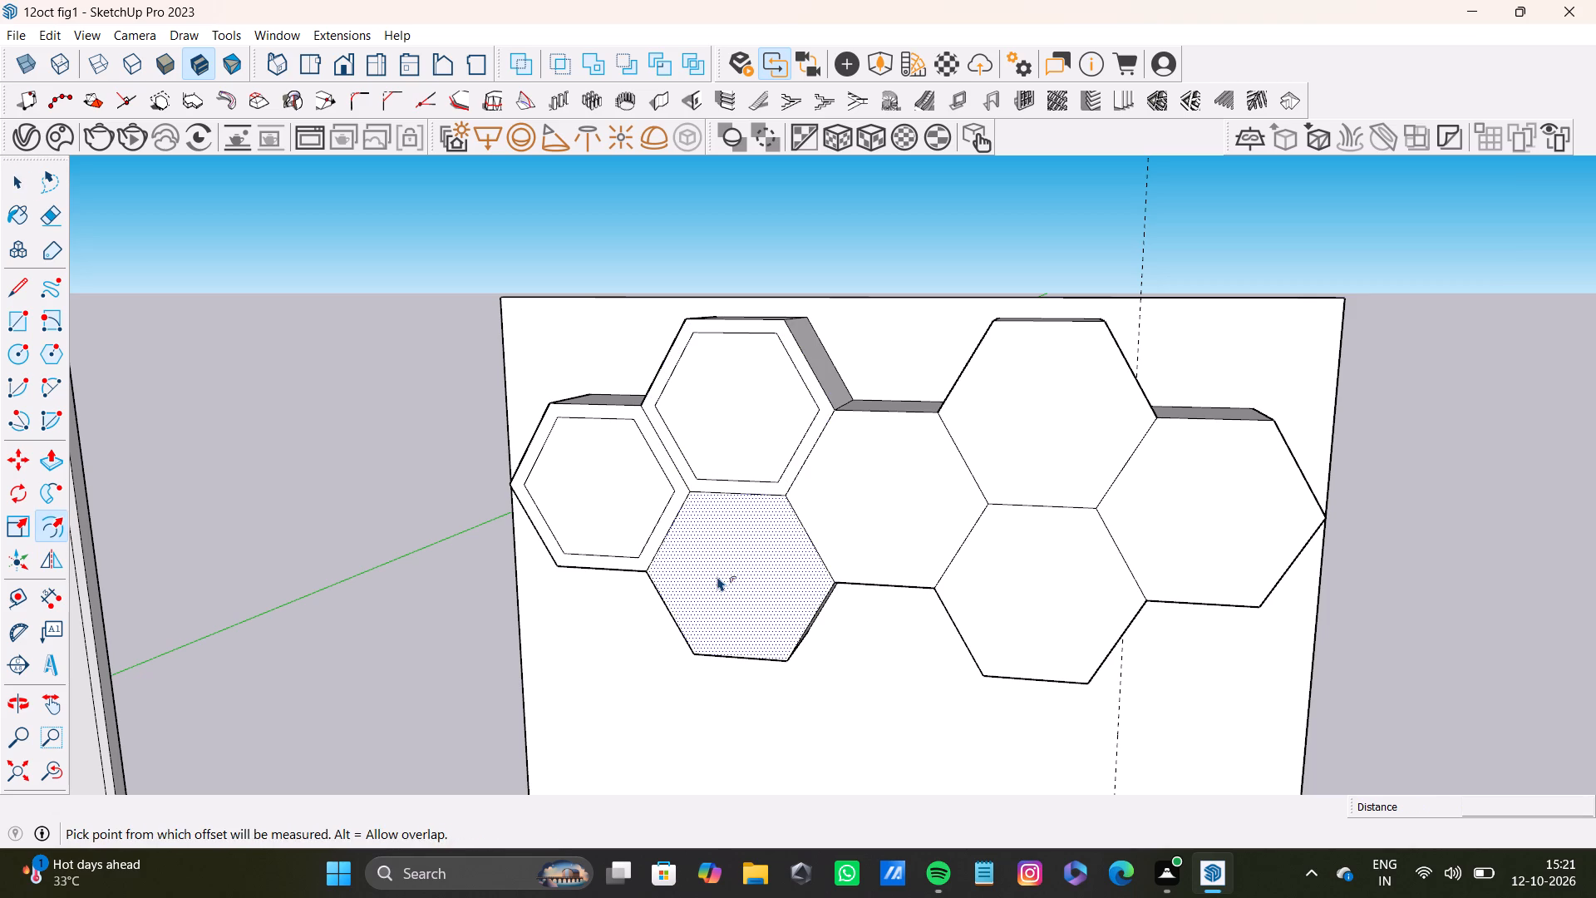
pyautogui.moveTo(717, 576); pyautogui.dragTo(687, 627)
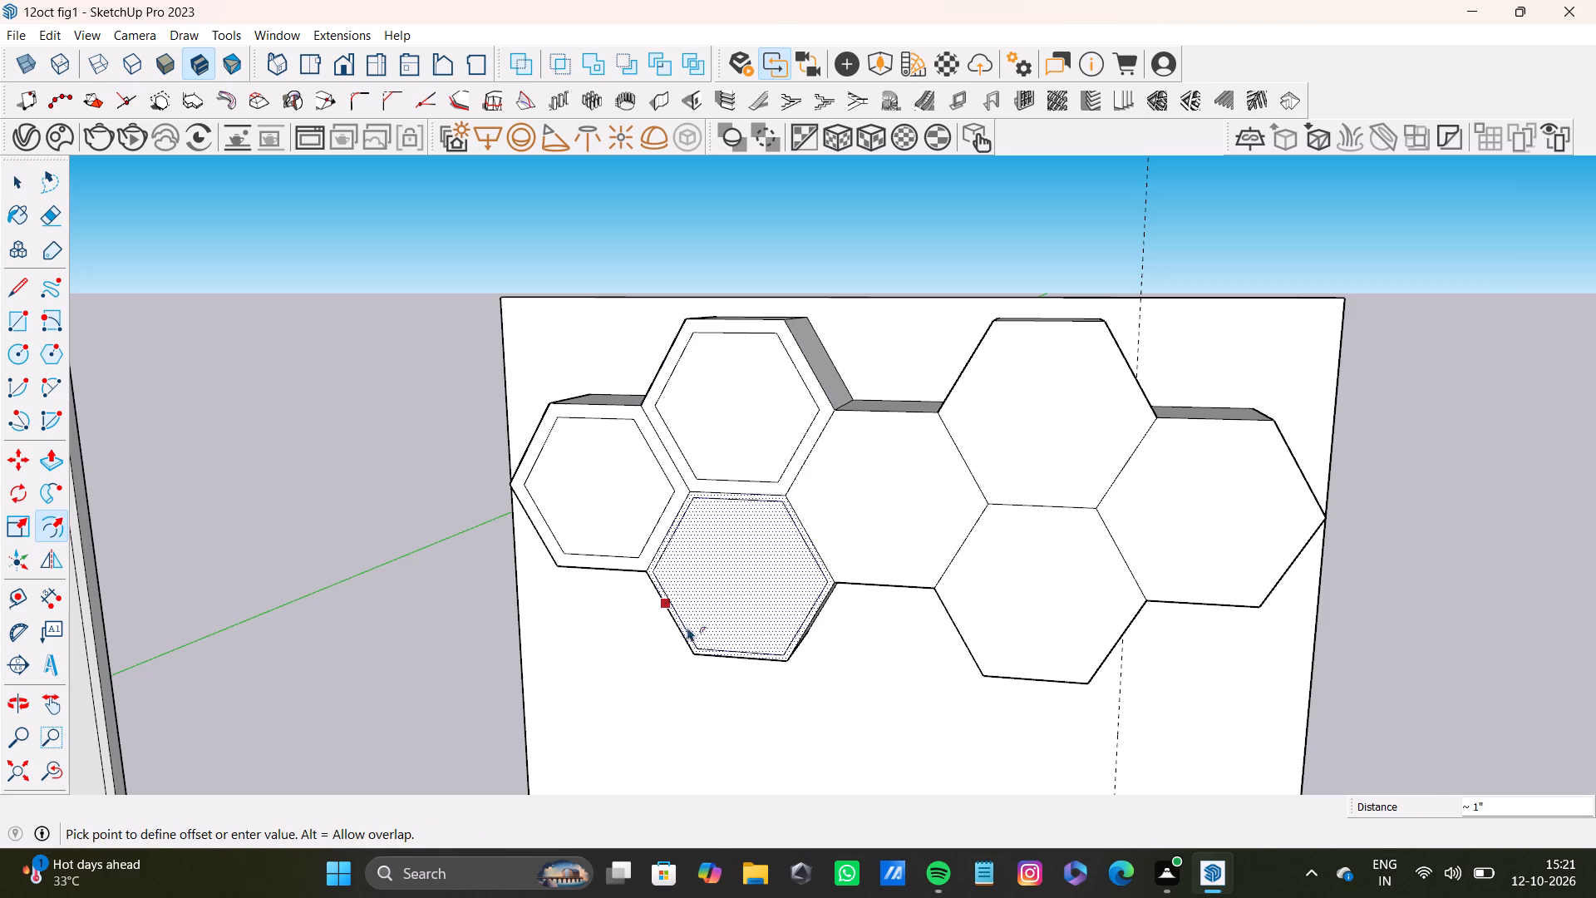
pyautogui.moveTo(687, 627); pyautogui.dragTo(692, 631)
pyautogui.press('space')
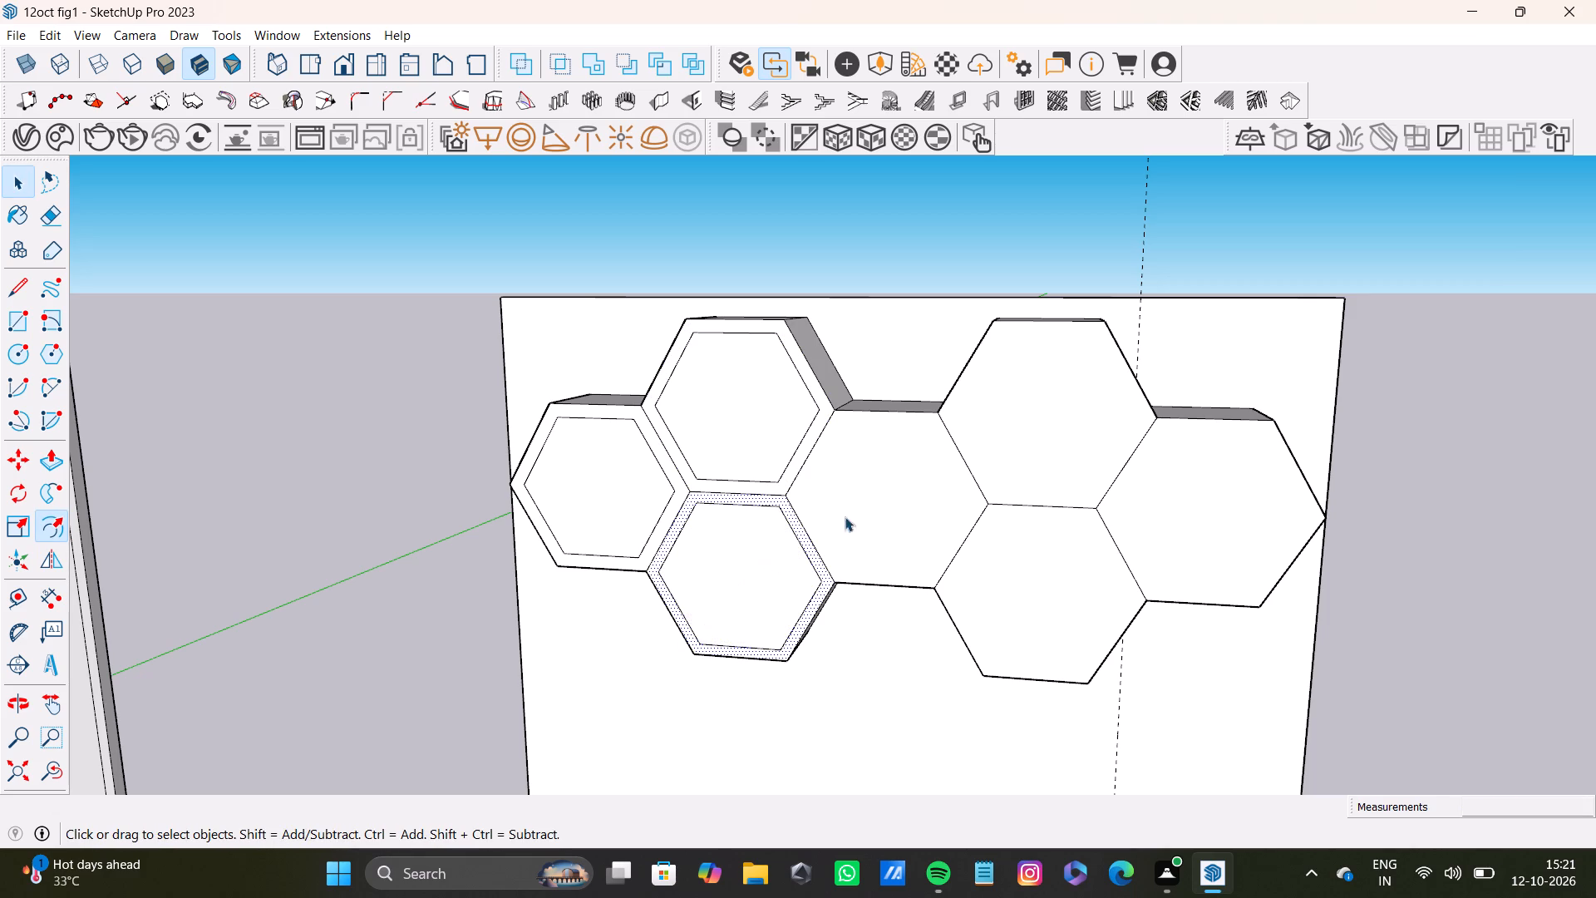
# Offset the middle hexagon's outline inward on its front face, leaving a narrow frame of similar width.
pyautogui.click(869, 505)
pyautogui.press('f')
pyautogui.moveTo(869, 505); pyautogui.dragTo(830, 540)
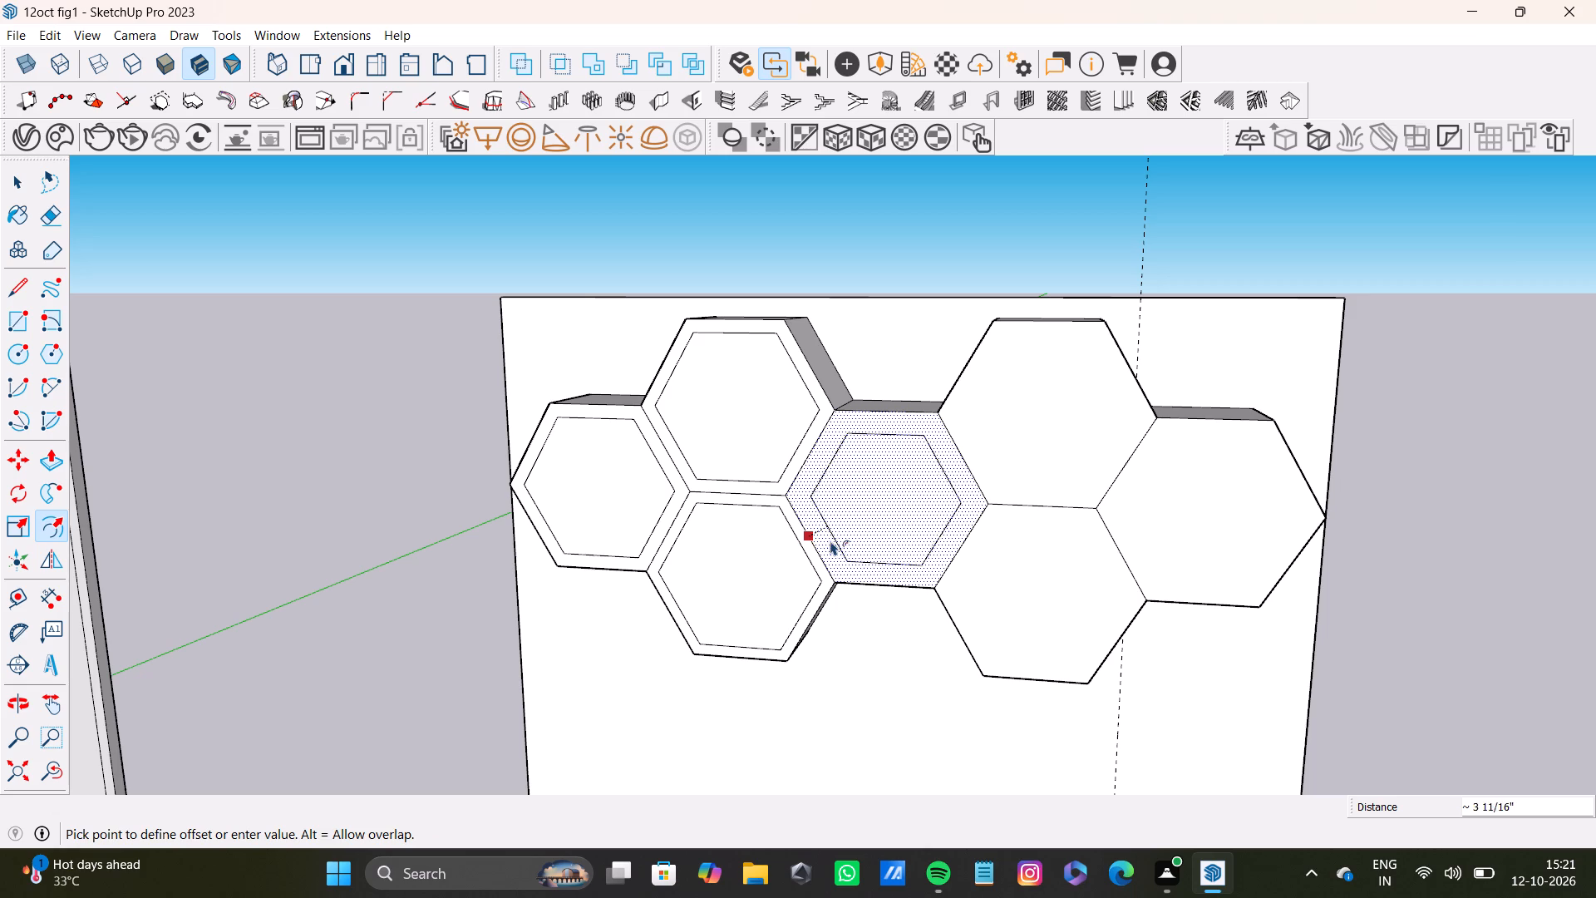
pyautogui.moveTo(830, 540); pyautogui.dragTo(827, 543)
pyautogui.press('space')
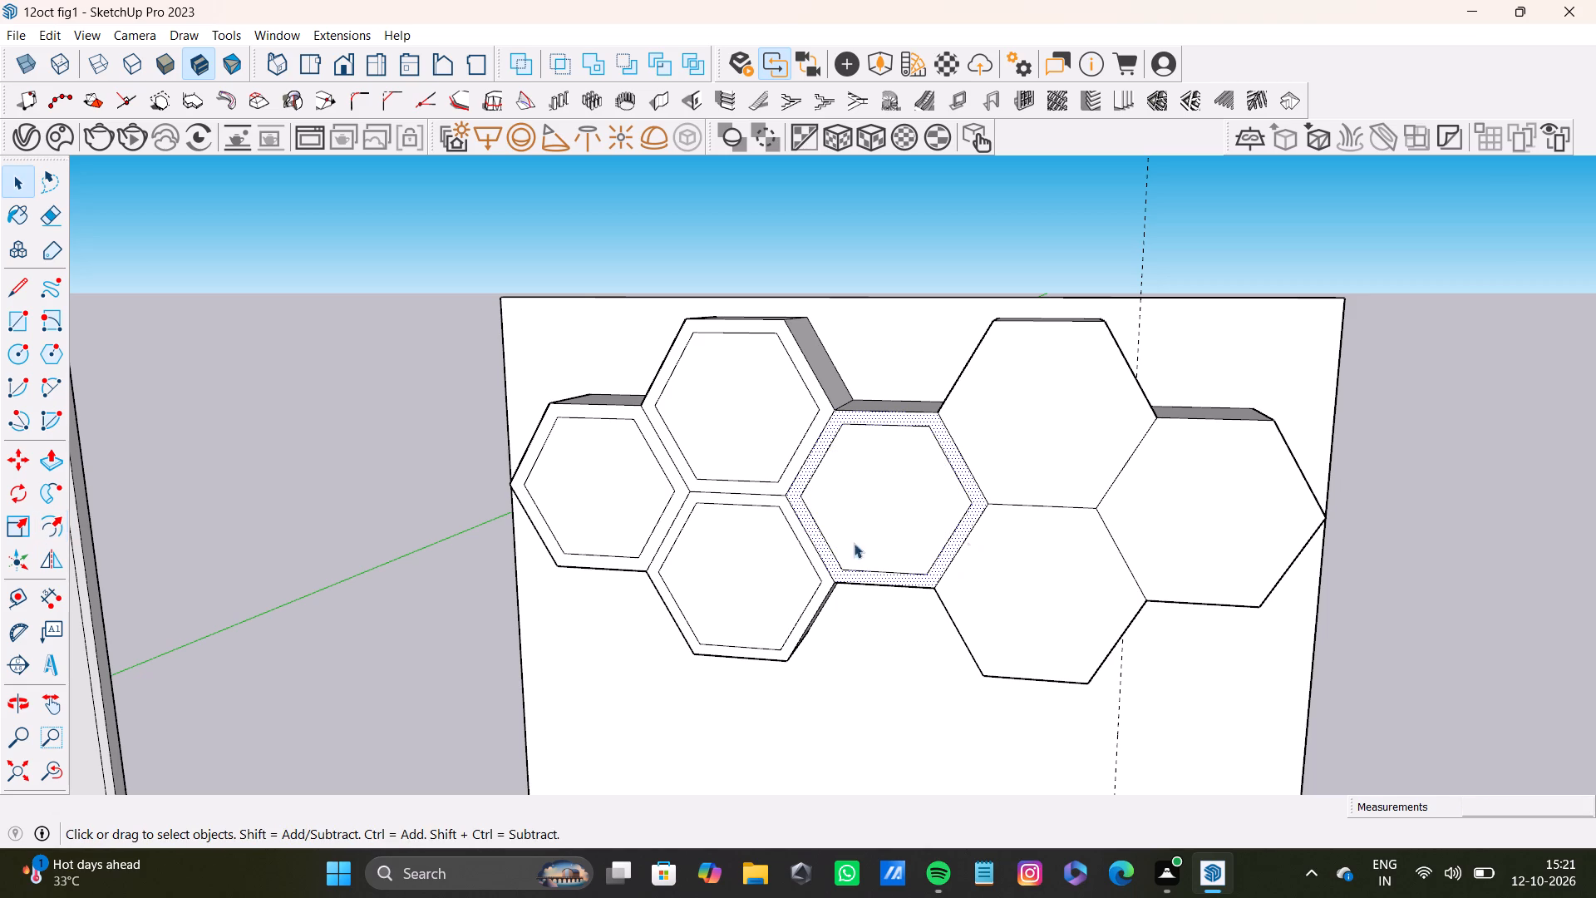
# Offset the upper-right hexagon's outline inward by about 2 5/8" on its front face.
pyautogui.click(1033, 445)
pyautogui.press('f')
pyautogui.moveTo(1033, 445); pyautogui.dragTo(1002, 457)
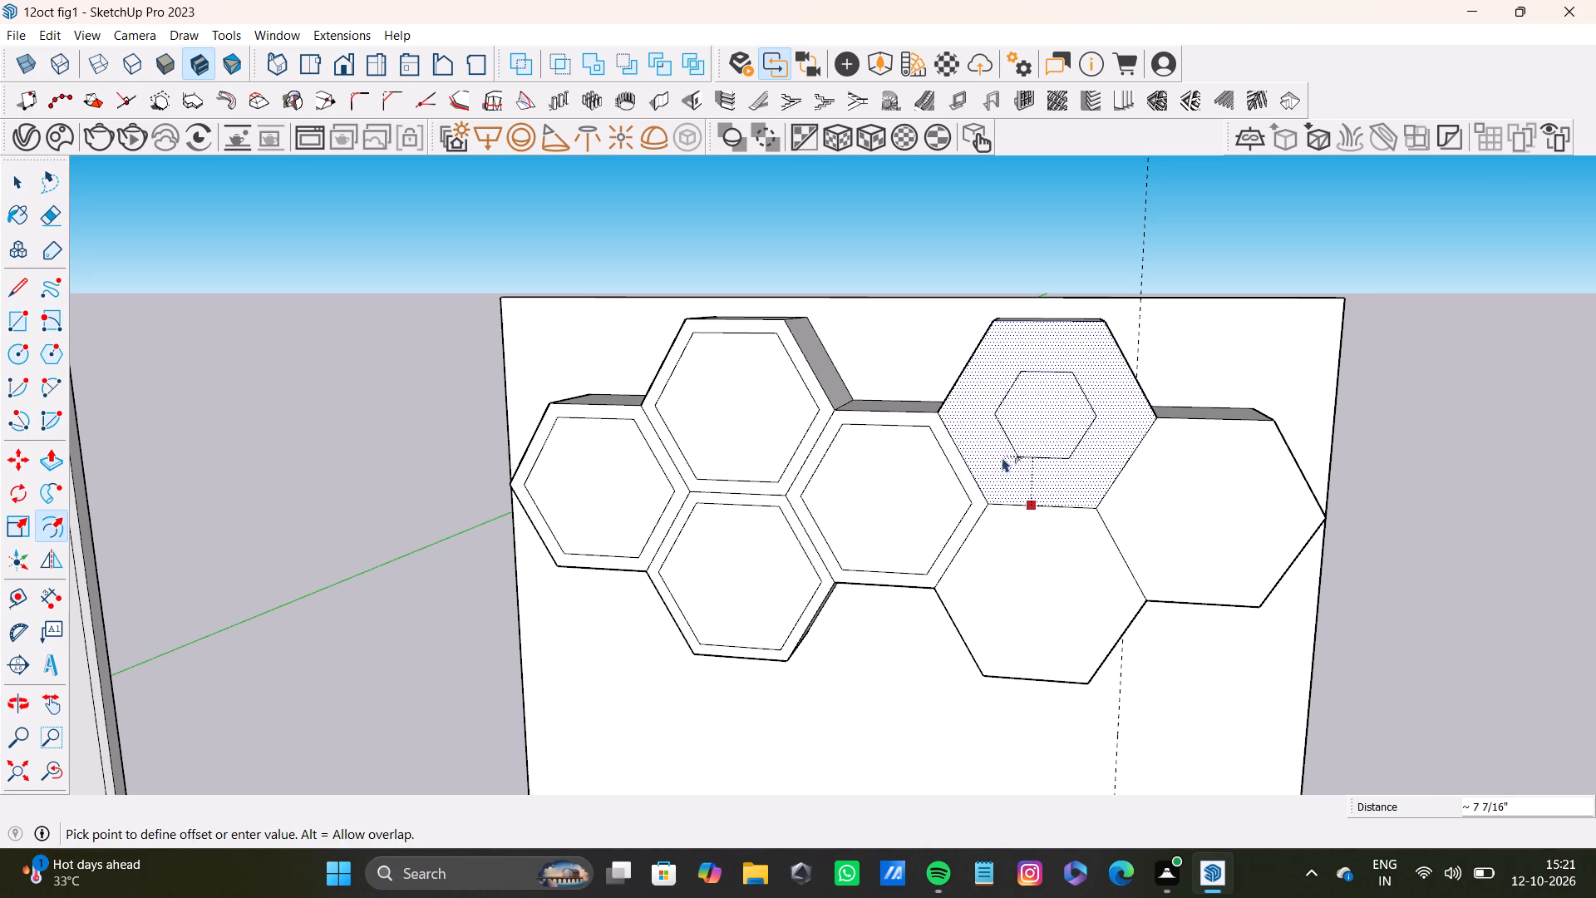
pyautogui.moveTo(1002, 457); pyautogui.dragTo(962, 486)
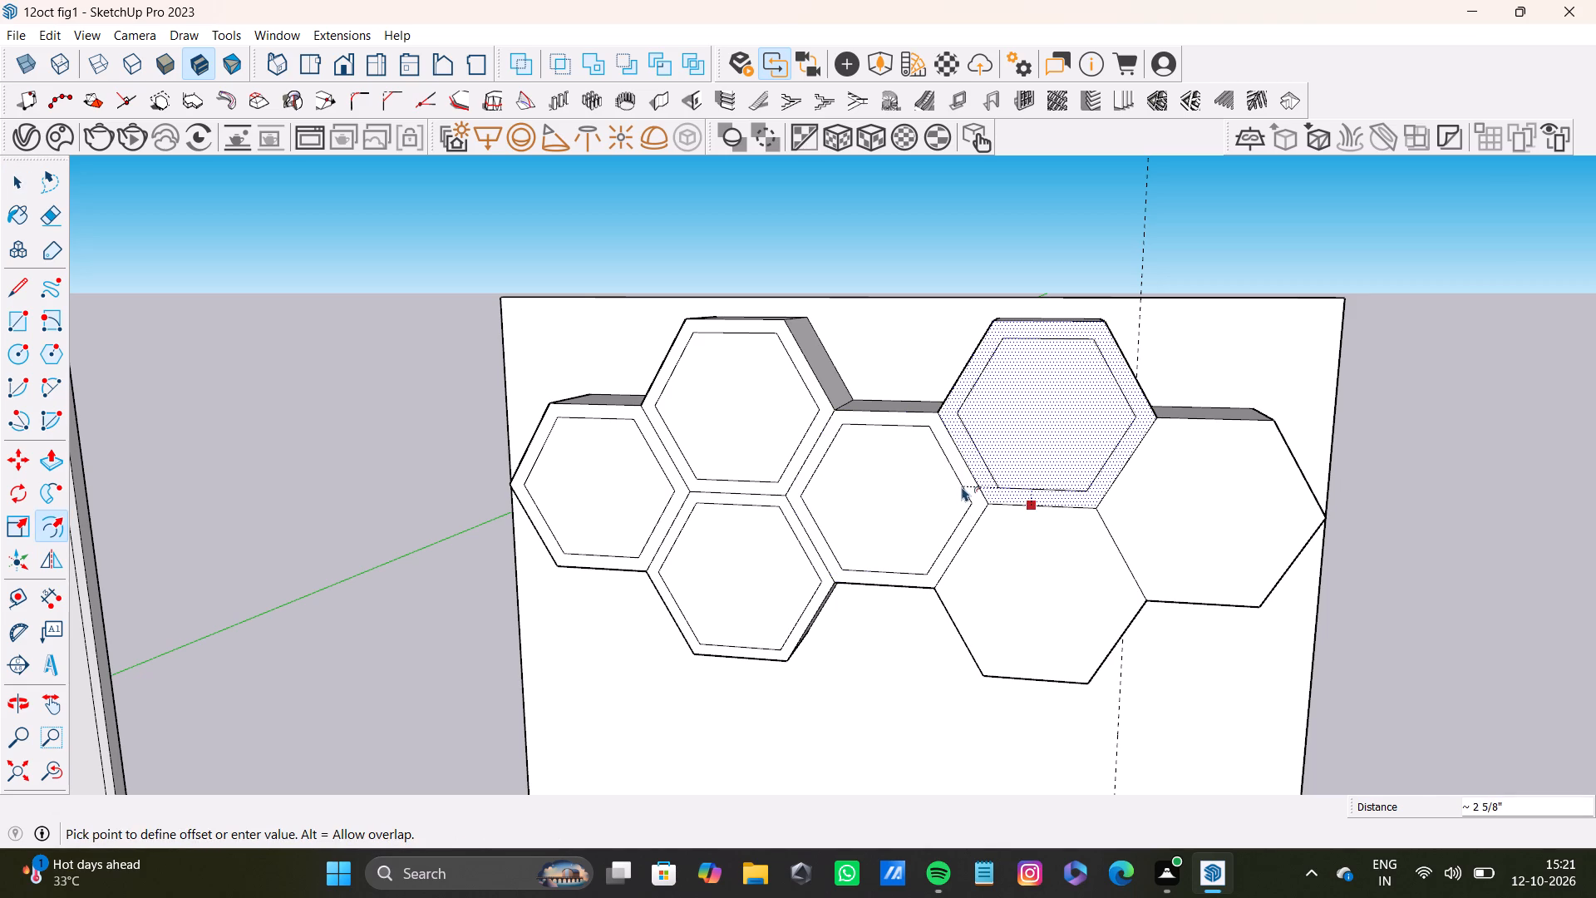
pyautogui.moveTo(962, 486); pyautogui.dragTo(965, 486)
pyautogui.press('space')
# Offset the lower-right hexagon's outline inward by about 2 7/16" on its front face.
pyautogui.click(988, 580)
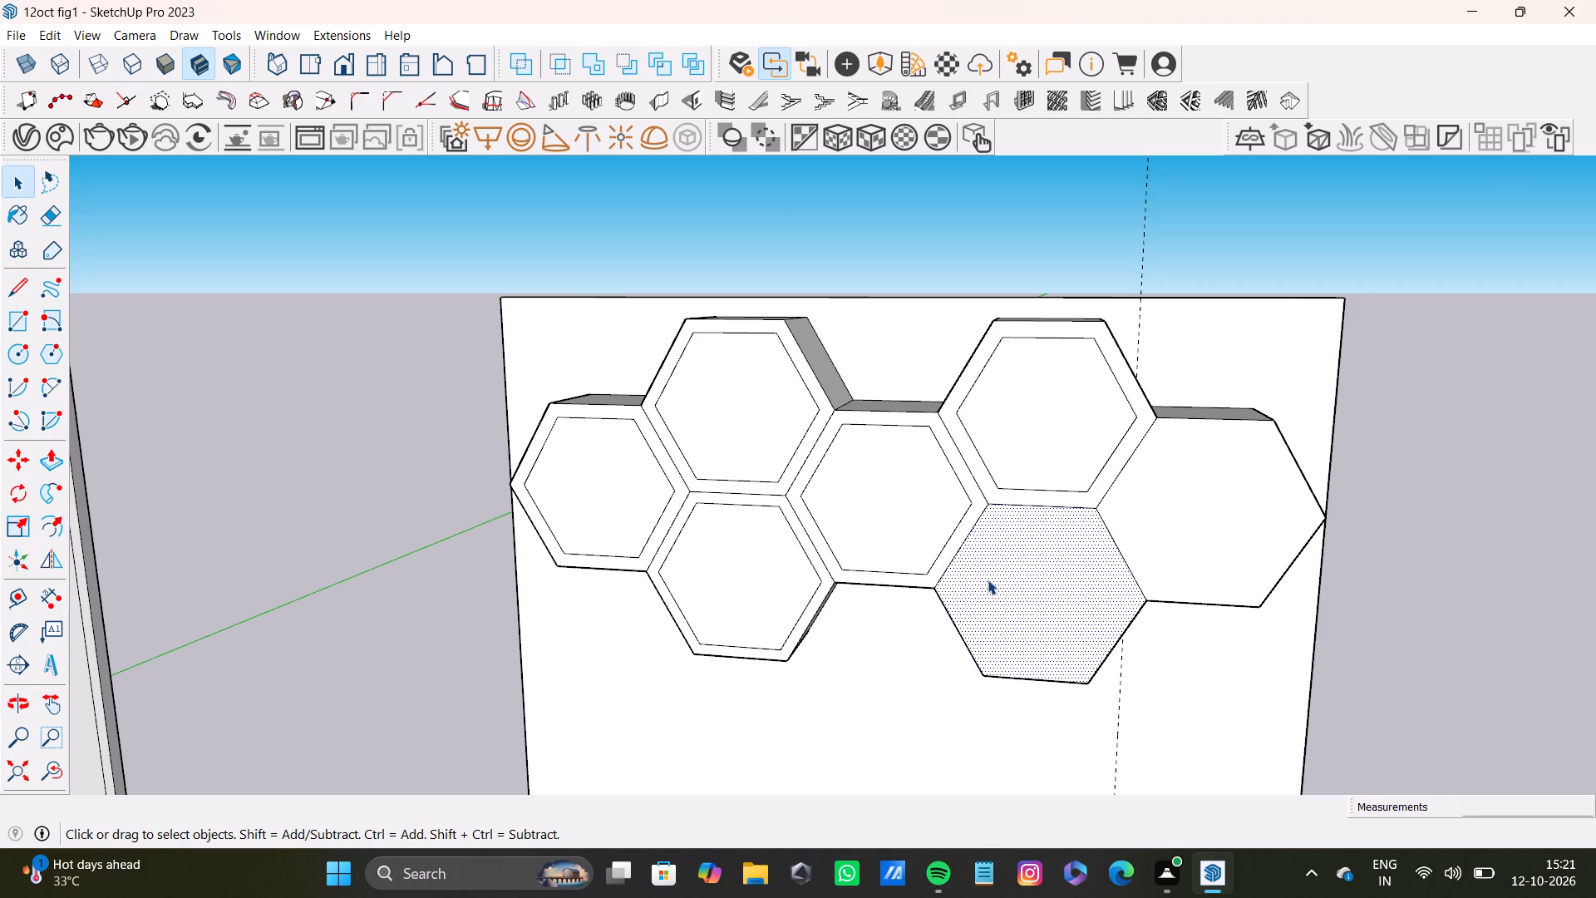
pyautogui.press('f')
pyautogui.moveTo(988, 580); pyautogui.dragTo(944, 601)
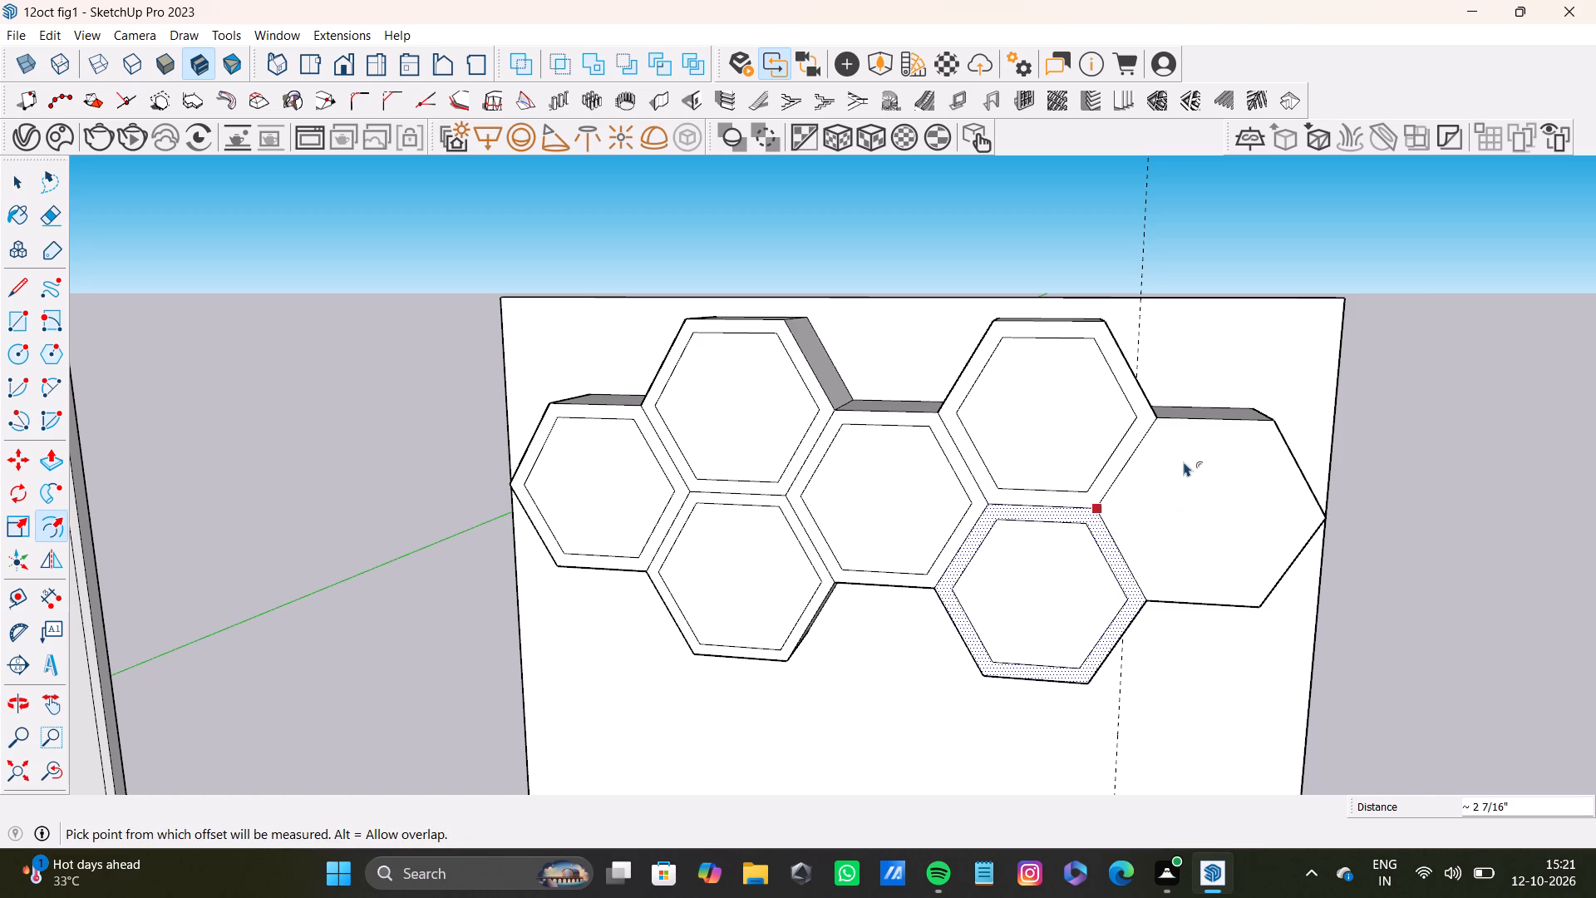
# Offset the rightmost hexagon's outline inward on its front face, leaving a narrow frame like the other six.
pyautogui.scroll(-3, 1170, 475)
pyautogui.keyDown('shift'); pyautogui.moveTo(1176, 484); pyautogui.dragTo(906, 529, button='middle'); pyautogui.keyUp('shift')
pyautogui.press('space')
pyautogui.click(927, 529)
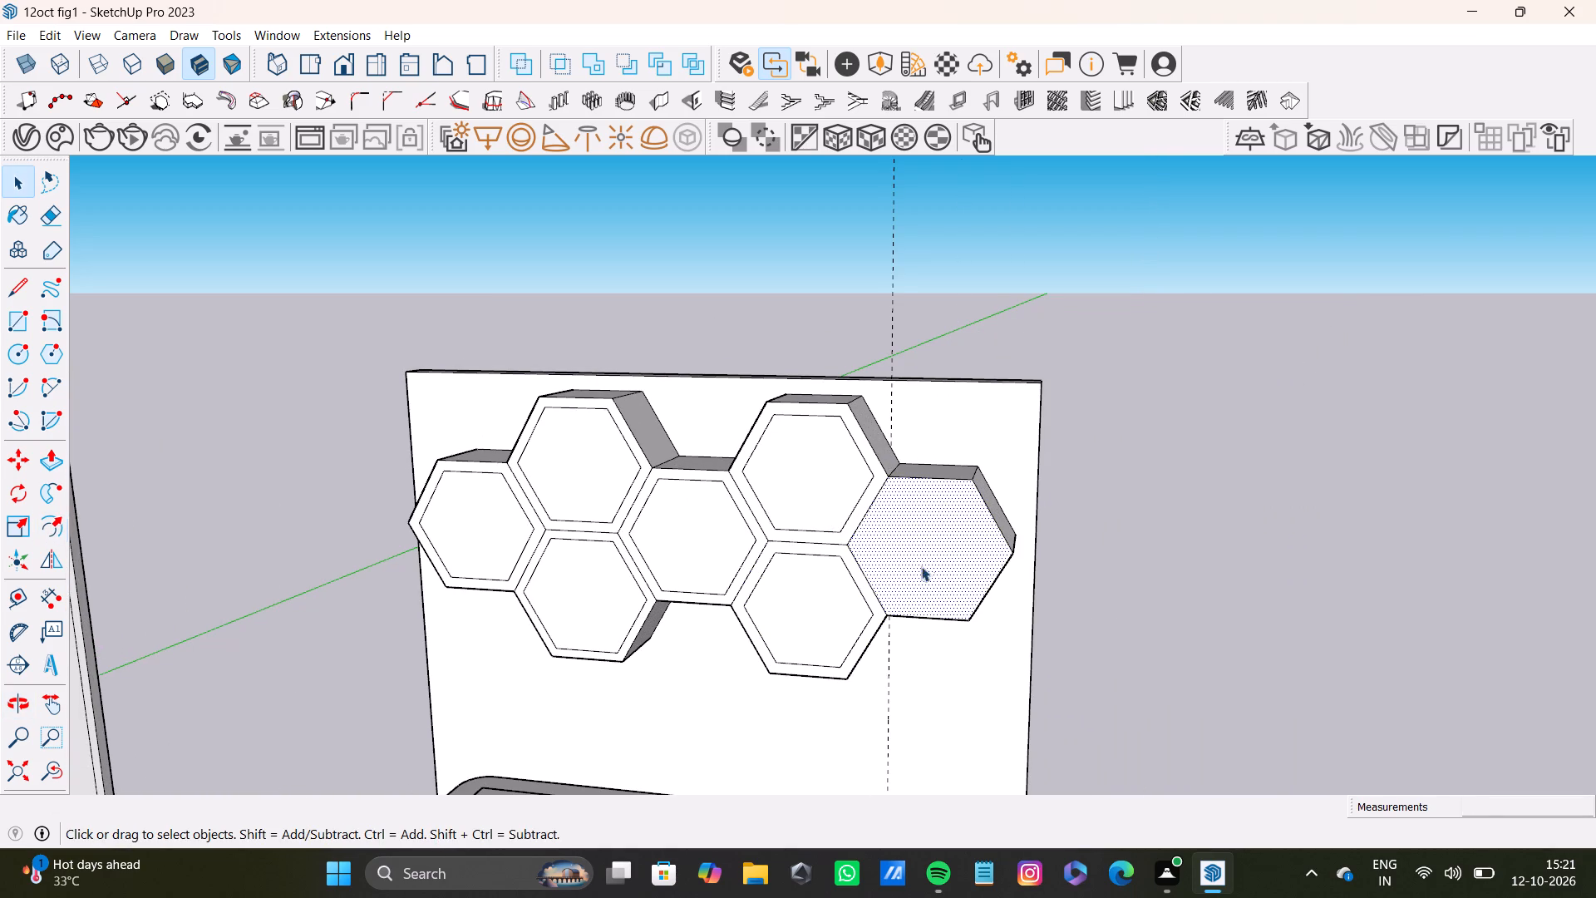
pyautogui.press('f')
pyautogui.moveTo(921, 566); pyautogui.dragTo(876, 586)
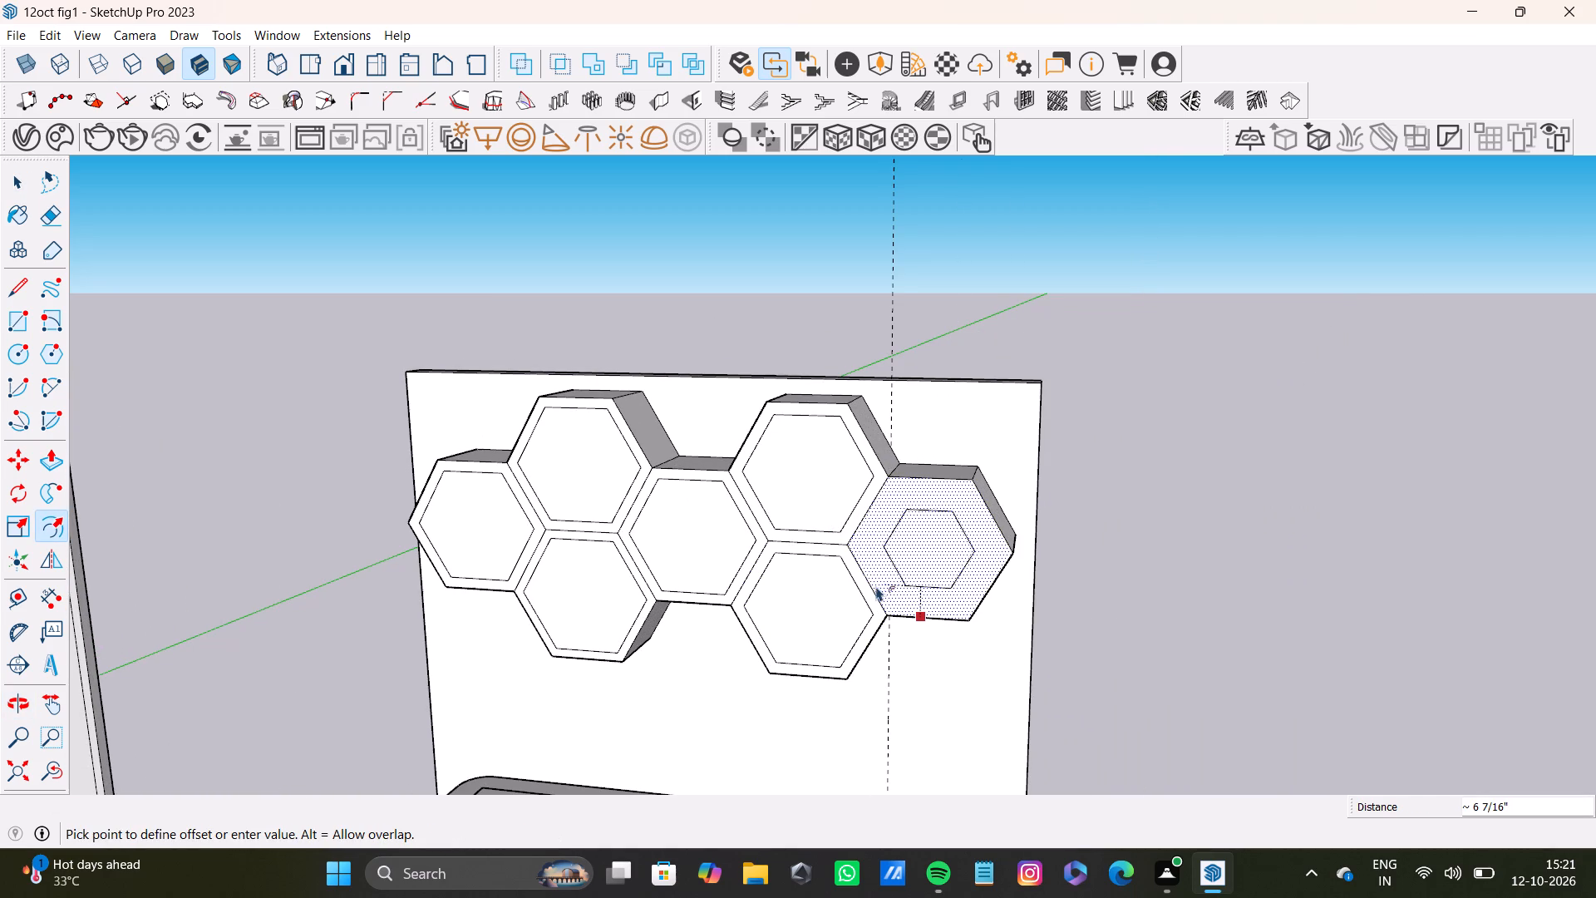
pyautogui.moveTo(876, 586); pyautogui.dragTo(815, 601)
pyautogui.press('space')
# Push the leftmost hexagon's inner face back toward the wall to form a deep recess within its frame.
pyautogui.scroll(6, 419, 496)
pyautogui.click(486, 522)
pyautogui.press('p')
pyautogui.moveTo(486, 522); pyautogui.dragTo(510, 520)
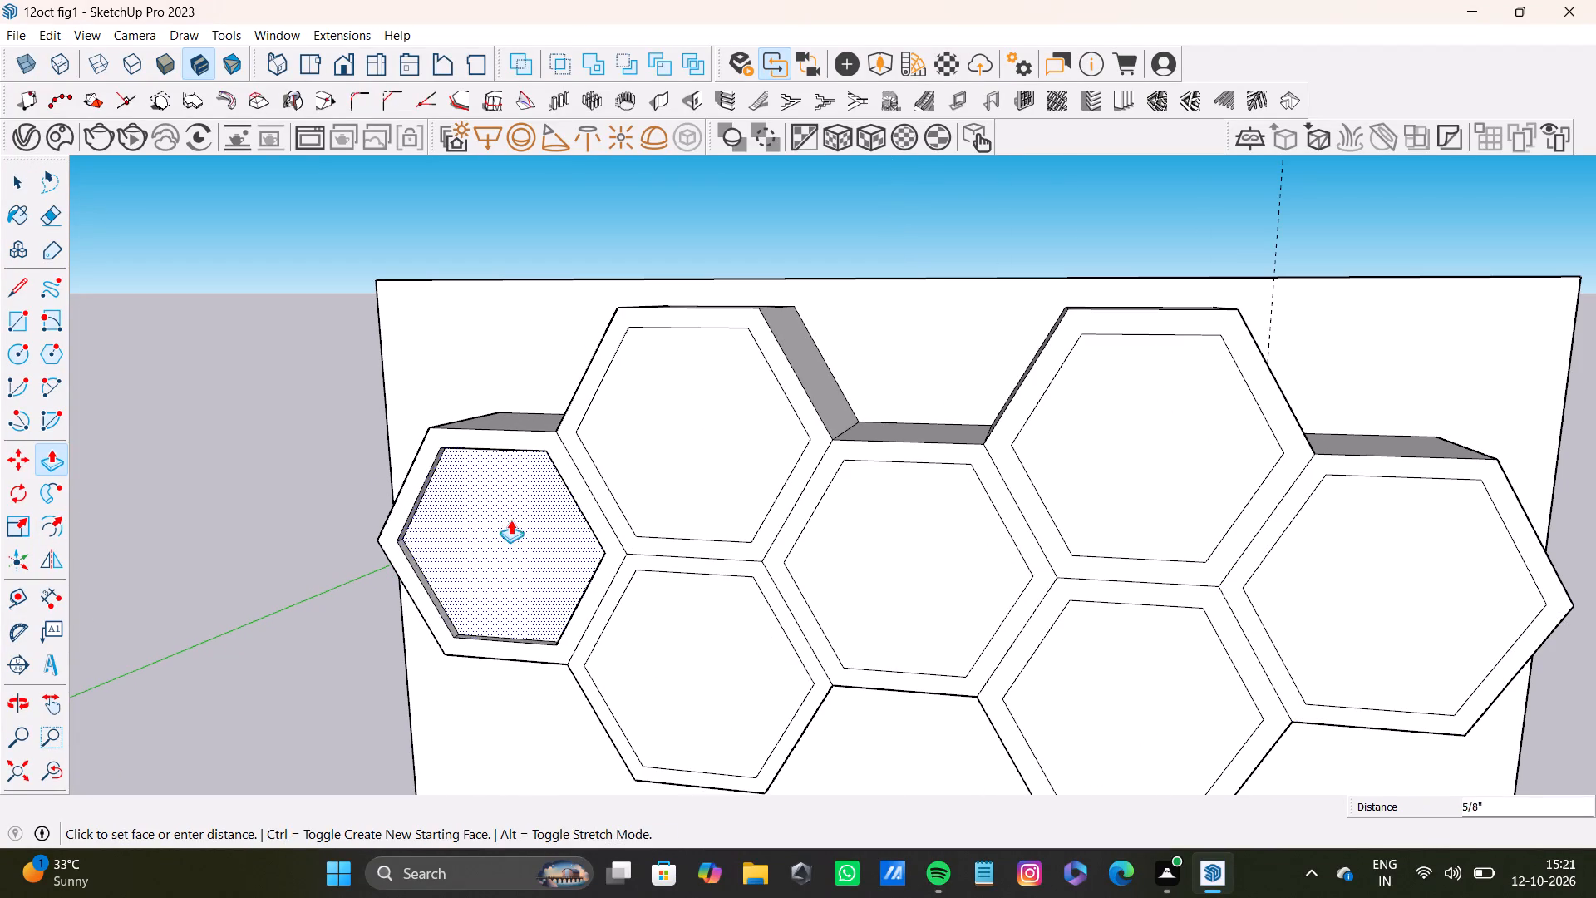
pyautogui.moveTo(510, 520); pyautogui.dragTo(534, 515)
pyautogui.press('space')
# Push the upper-left hexagon's inner face back toward the wall to form a deep framed recess.
pyautogui.click(692, 484)
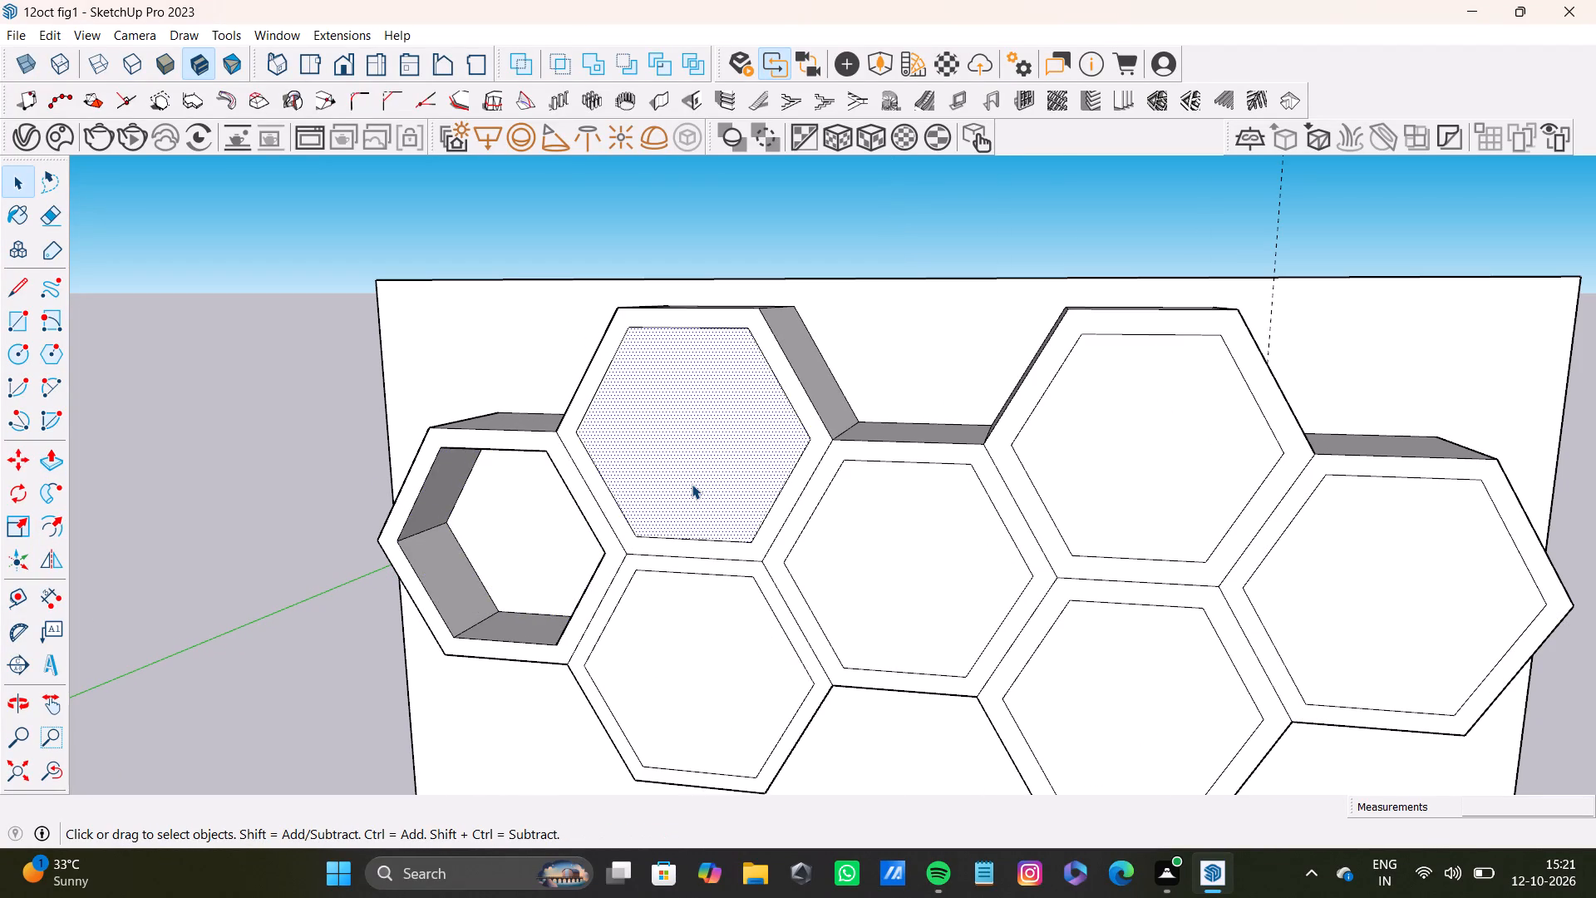
pyautogui.press('p')
pyautogui.moveTo(692, 483); pyautogui.dragTo(727, 473)
pyautogui.press('space')
# Push the lower-left hexagon's inner face back toward the wall to form a deep framed recess.
pyautogui.click(697, 639)
pyautogui.press('p')
pyautogui.moveTo(697, 639); pyautogui.dragTo(727, 620)
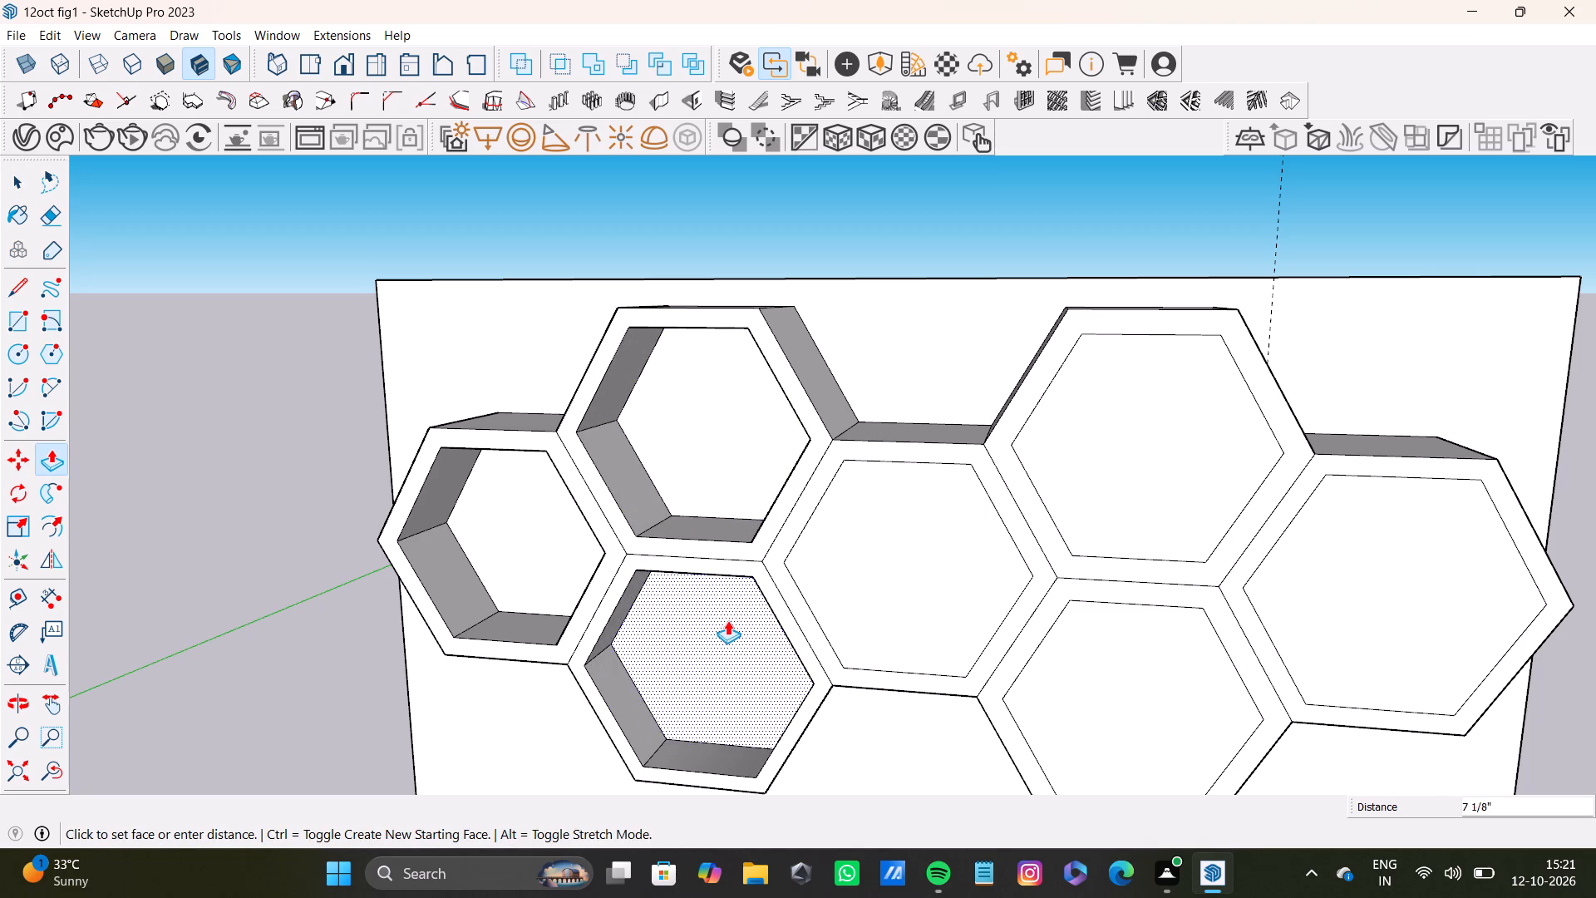
pyautogui.moveTo(727, 620); pyautogui.dragTo(730, 619)
pyautogui.press('space')
# Push the middle hexagon's inner face back 9 3/4" toward the wall to form a framed recess.
pyautogui.click(889, 585)
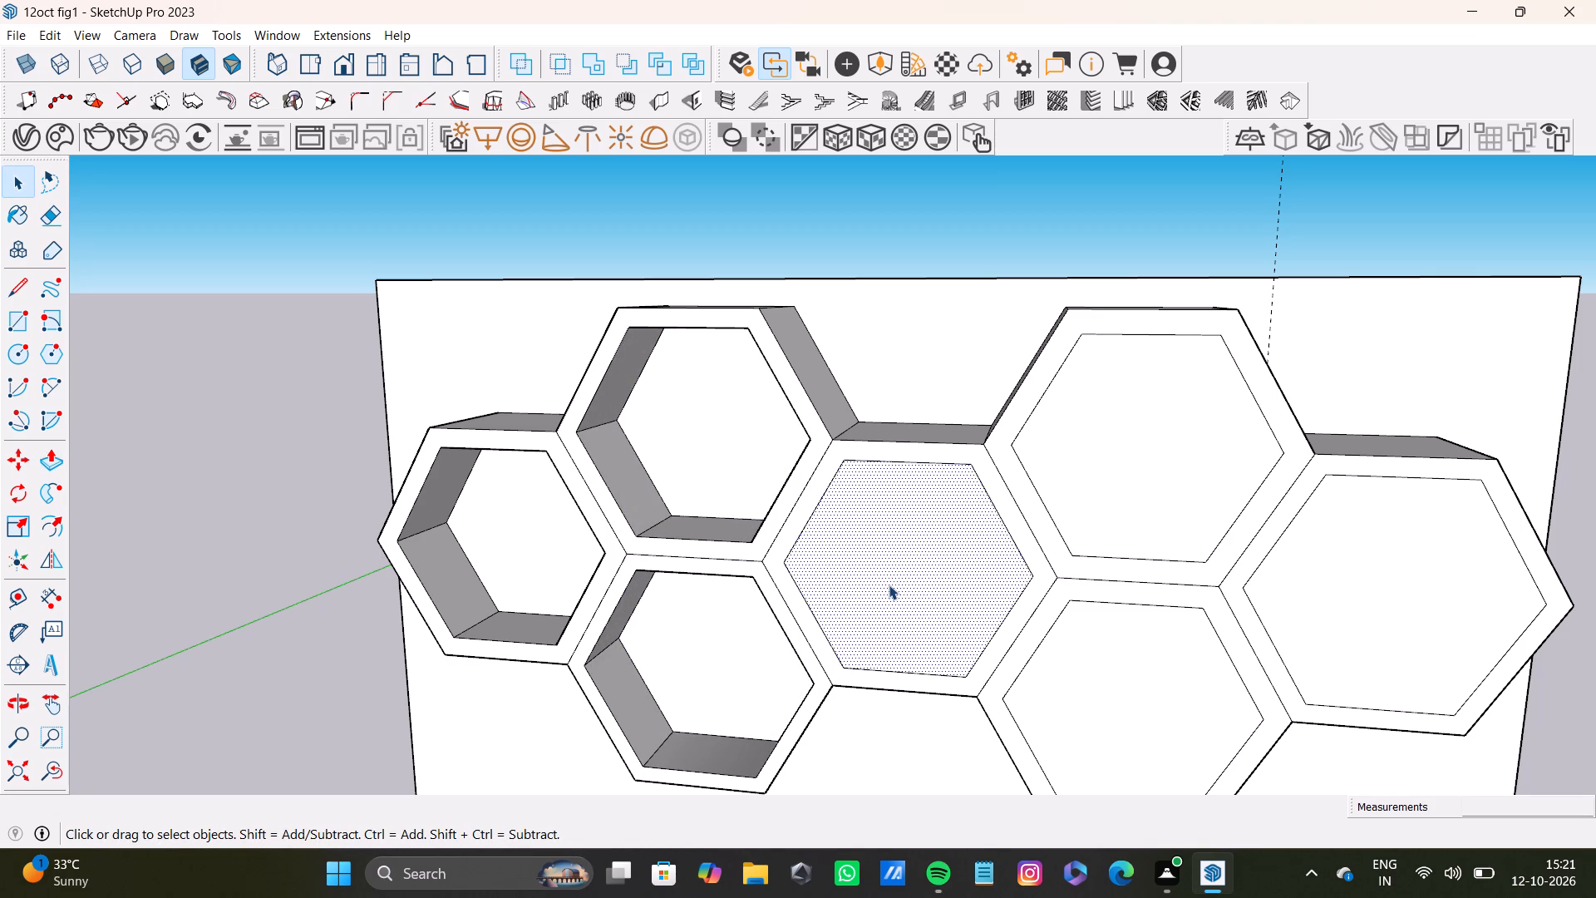
pyautogui.press('p')
pyautogui.moveTo(889, 585); pyautogui.dragTo(914, 569)
# Push the upper-right hexagon's inner face back about 4 1/8" to form a shallower framed recess.
pyautogui.scroll(-3, 1040, 624)
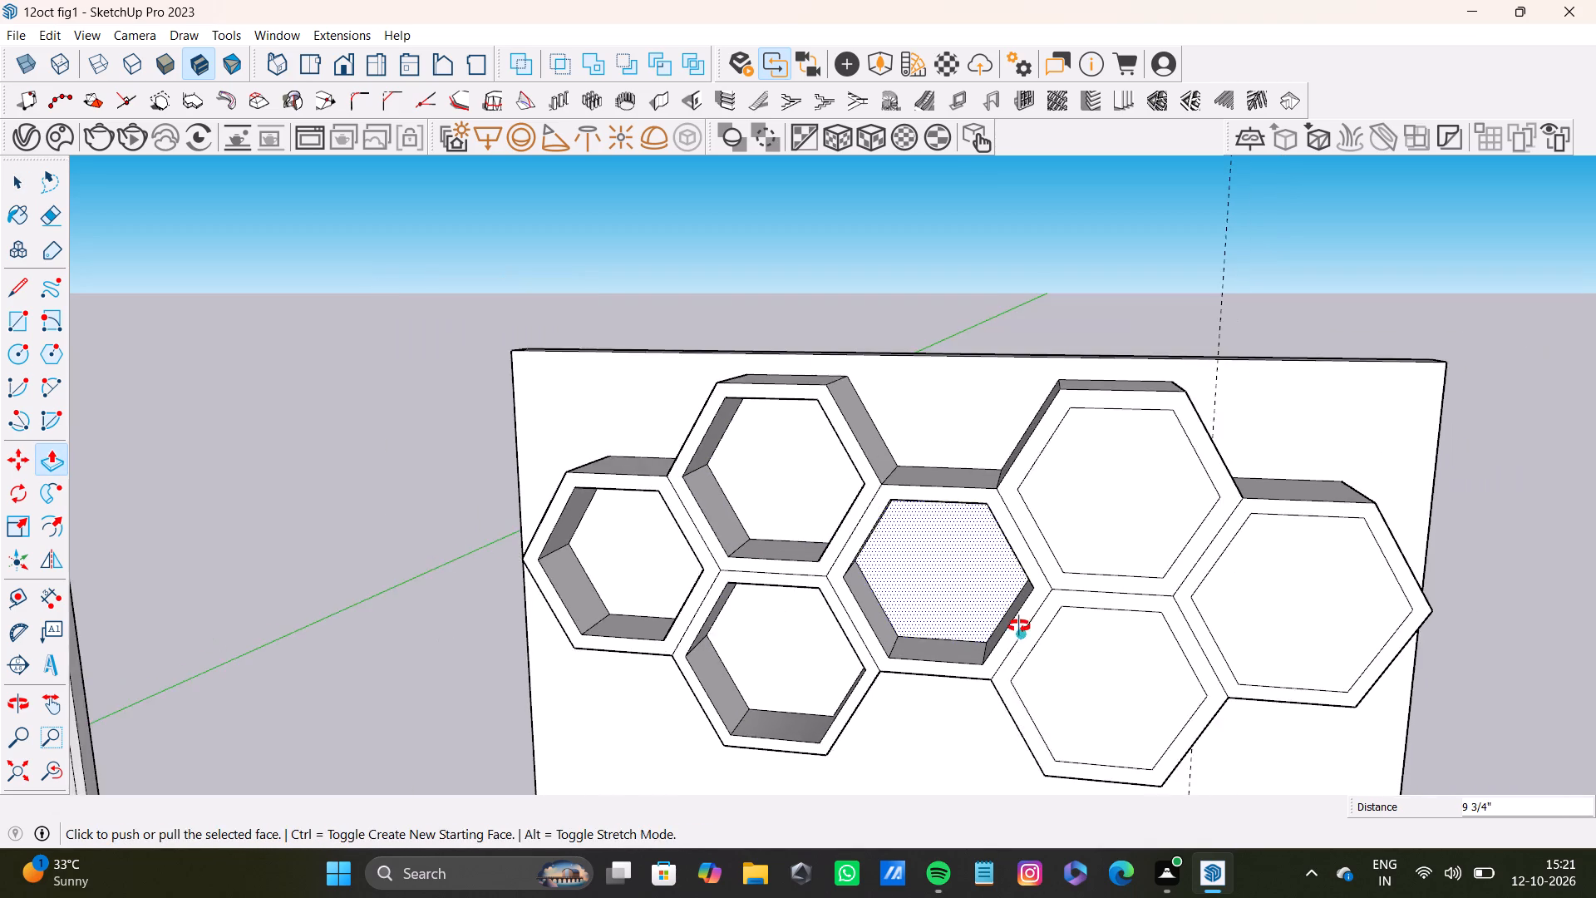
pyautogui.moveTo(1019, 626); pyautogui.dragTo(667, 607, button='middle')
pyautogui.press('space')
pyautogui.click(768, 491)
pyautogui.press('p')
pyautogui.moveTo(768, 491); pyautogui.dragTo(777, 483)
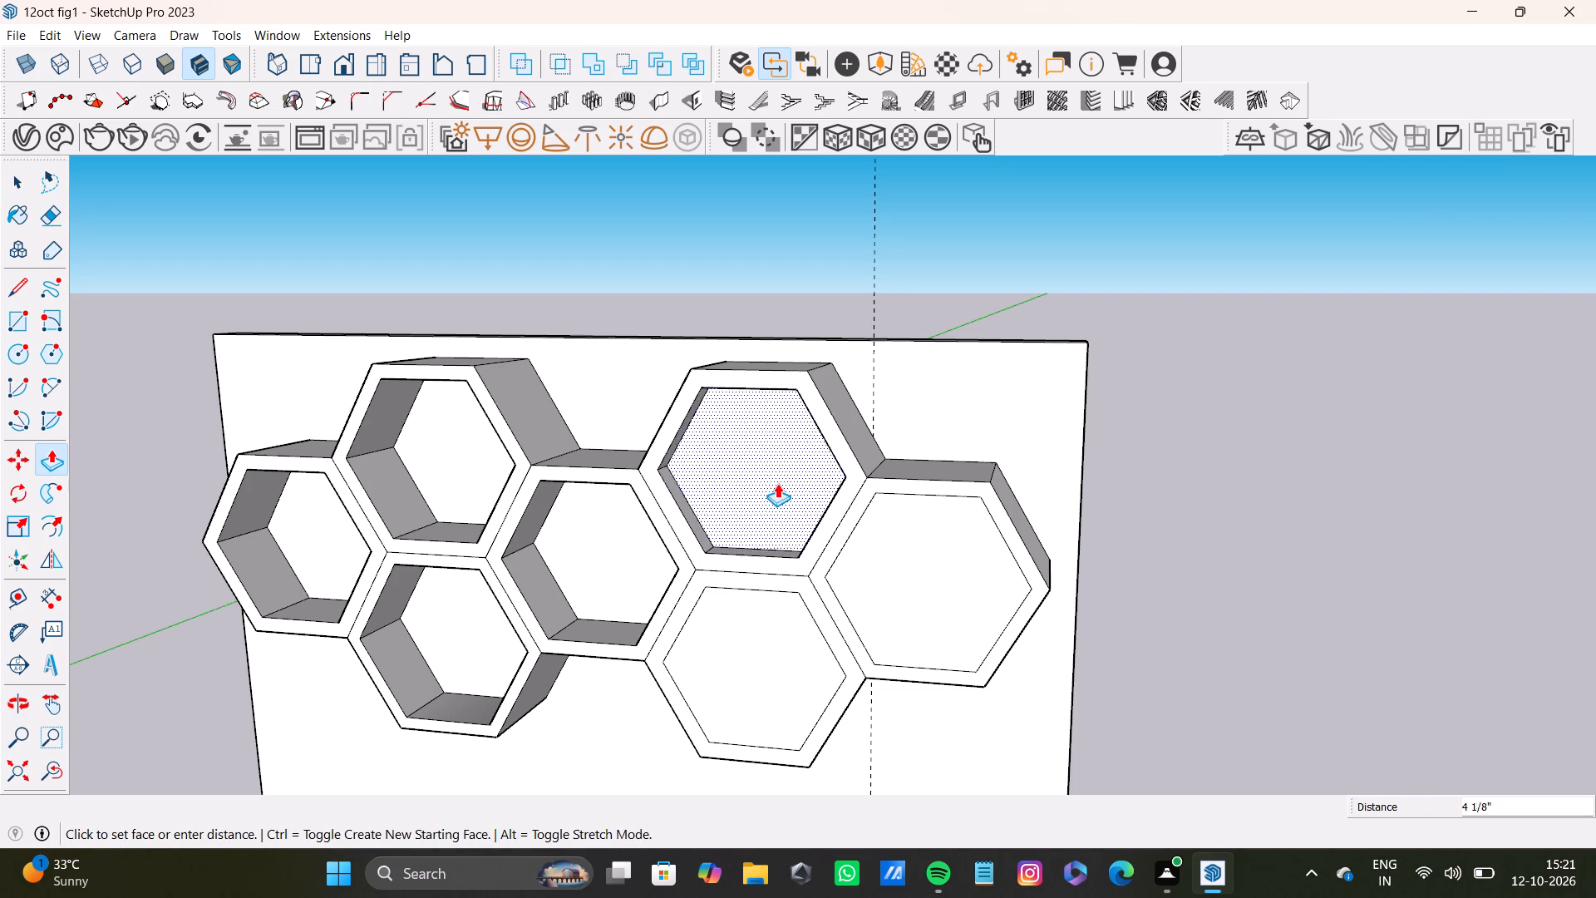
pyautogui.moveTo(777, 483); pyautogui.dragTo(778, 482)
pyautogui.press('space')
# Push the lower-right hexagon's inner face back toward the wall to form a framed recess.
pyautogui.click(757, 654)
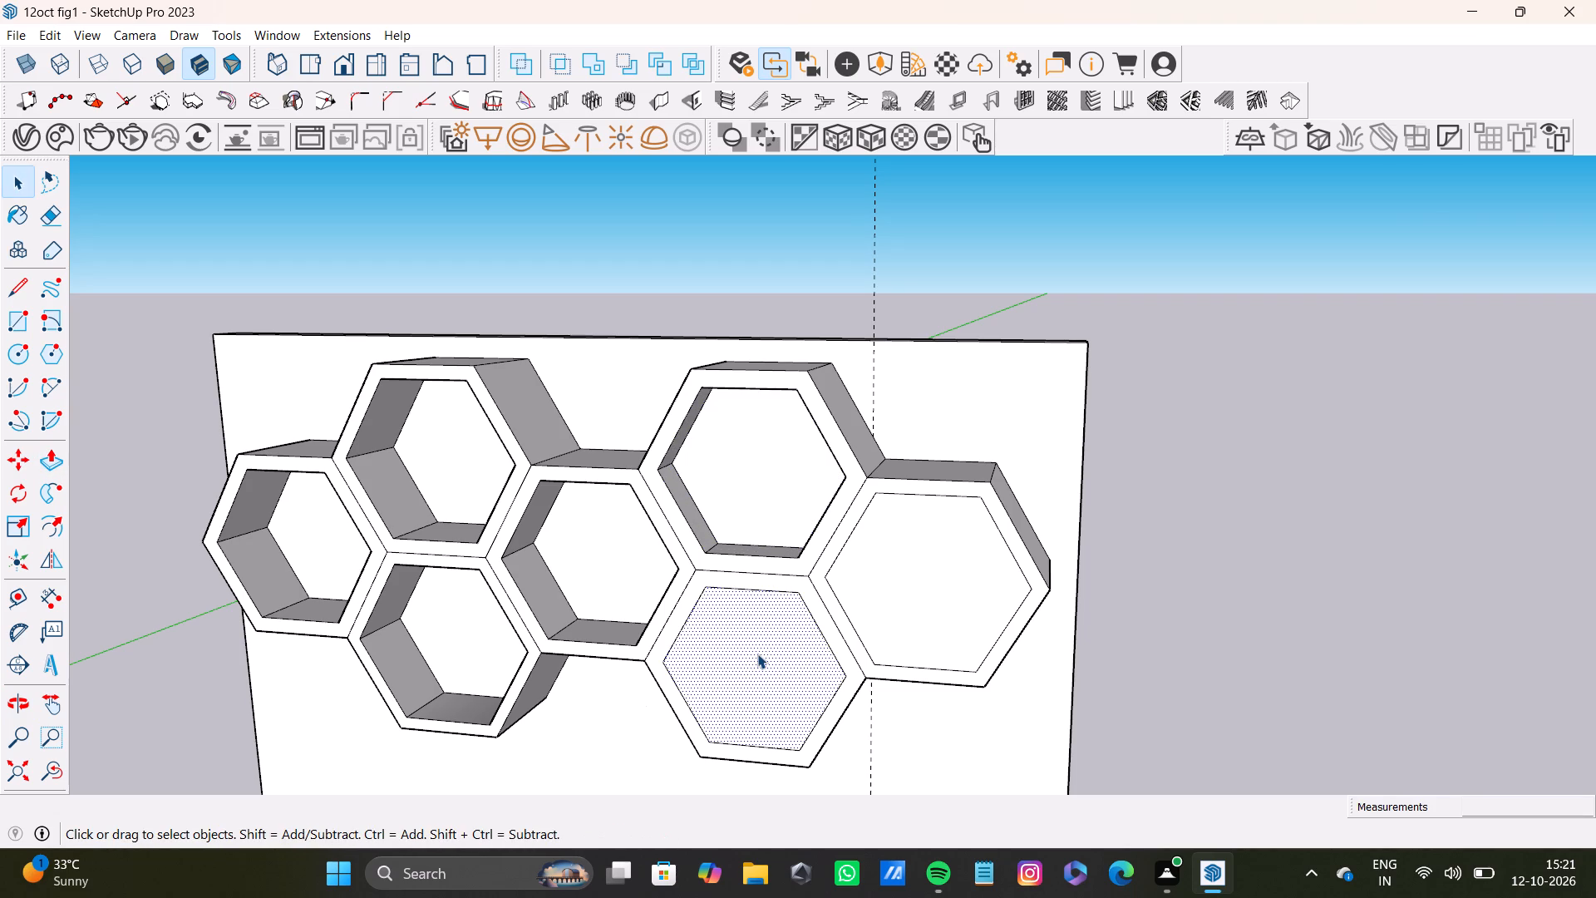
pyautogui.press('p')
pyautogui.moveTo(757, 655); pyautogui.dragTo(777, 644)
pyautogui.press('space')
# Push the rightmost hexagon's inner face back toward the wall to form the last framed recess.
pyautogui.click(873, 565)
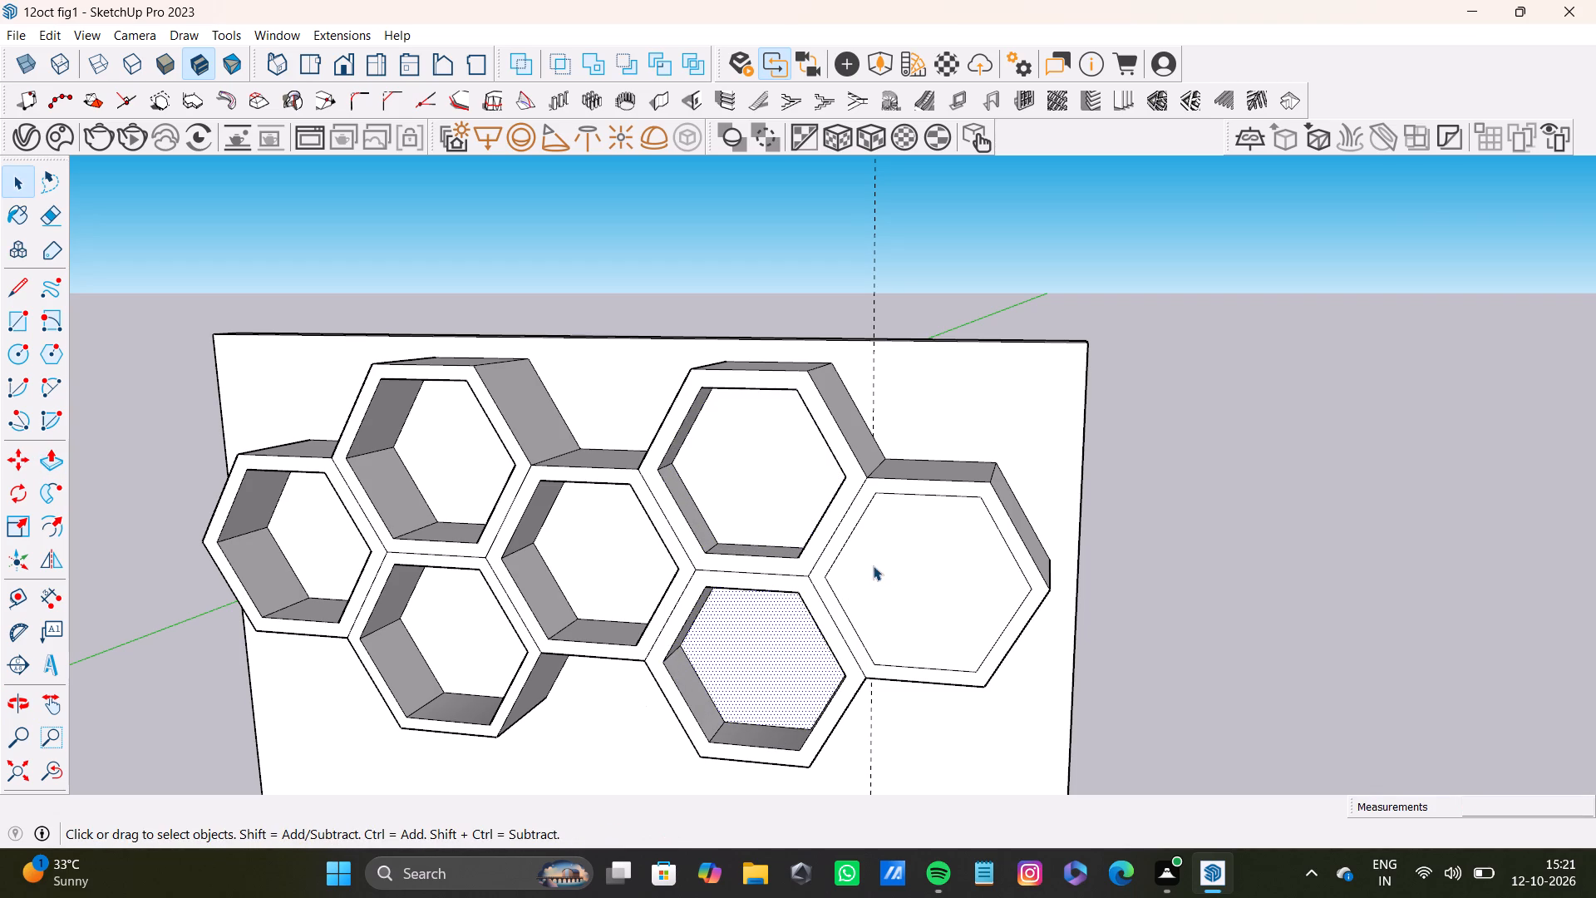
pyautogui.press('p')
pyautogui.moveTo(890, 586); pyautogui.dragTo(918, 575)
pyautogui.press('space')
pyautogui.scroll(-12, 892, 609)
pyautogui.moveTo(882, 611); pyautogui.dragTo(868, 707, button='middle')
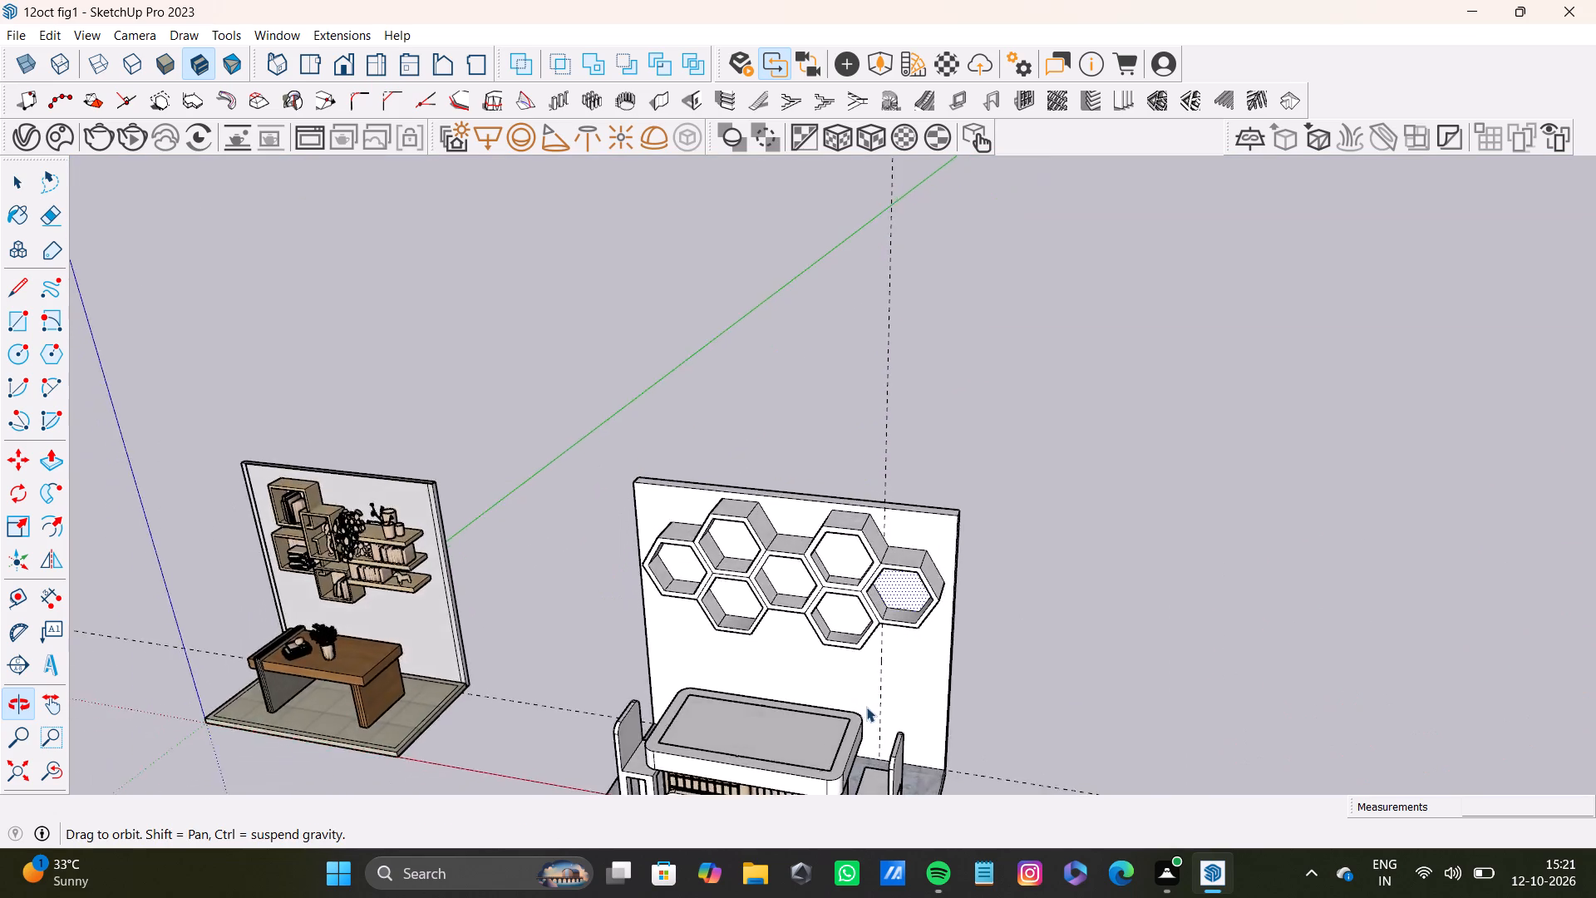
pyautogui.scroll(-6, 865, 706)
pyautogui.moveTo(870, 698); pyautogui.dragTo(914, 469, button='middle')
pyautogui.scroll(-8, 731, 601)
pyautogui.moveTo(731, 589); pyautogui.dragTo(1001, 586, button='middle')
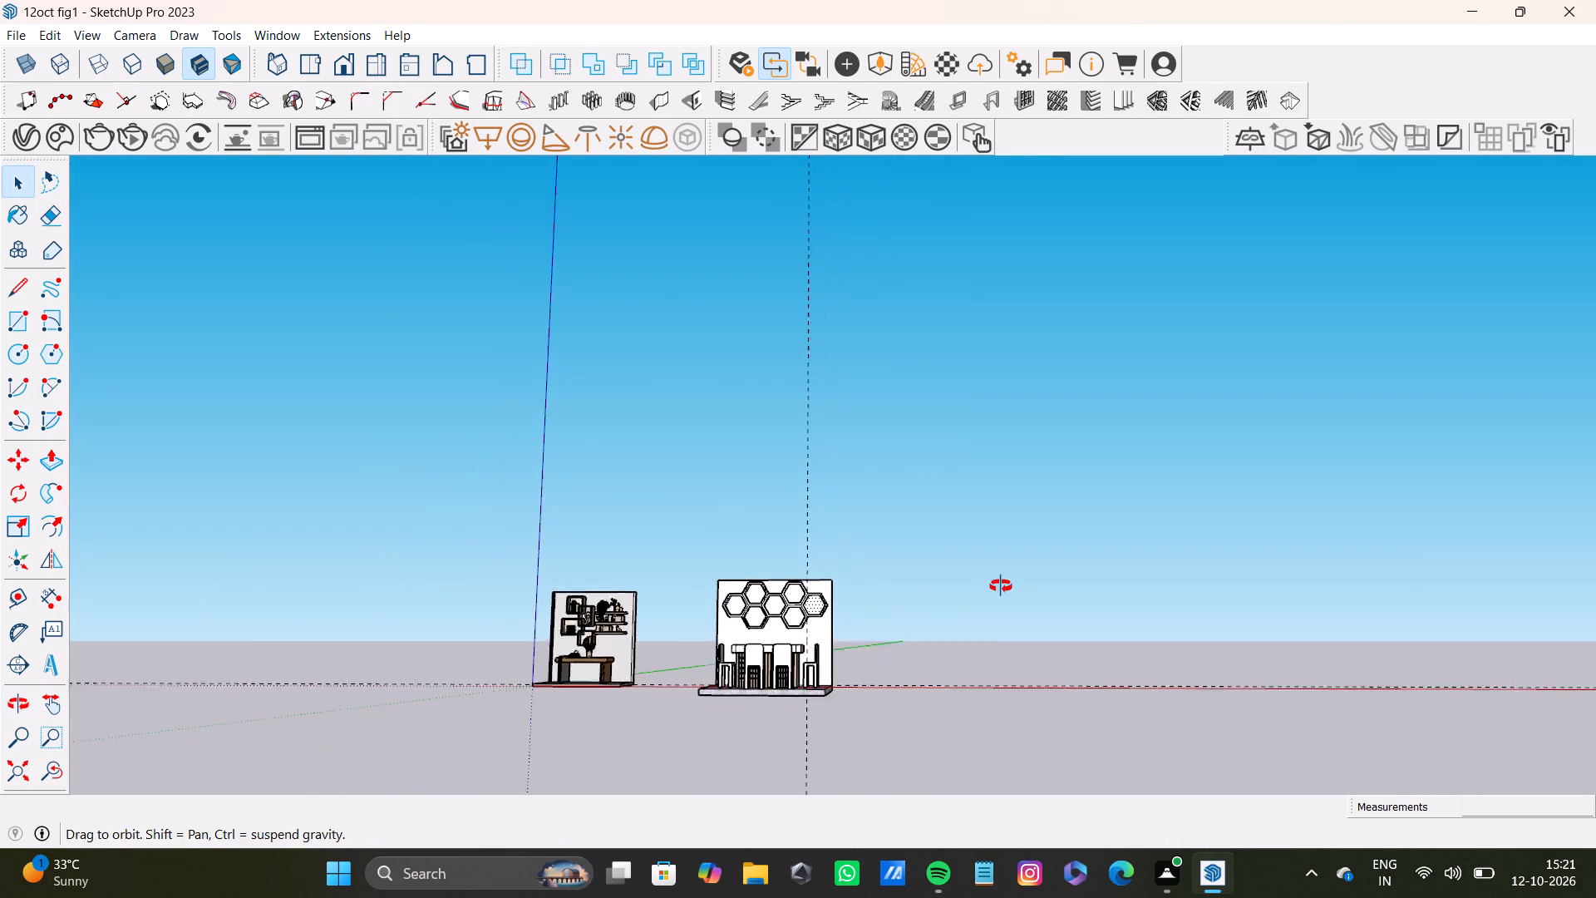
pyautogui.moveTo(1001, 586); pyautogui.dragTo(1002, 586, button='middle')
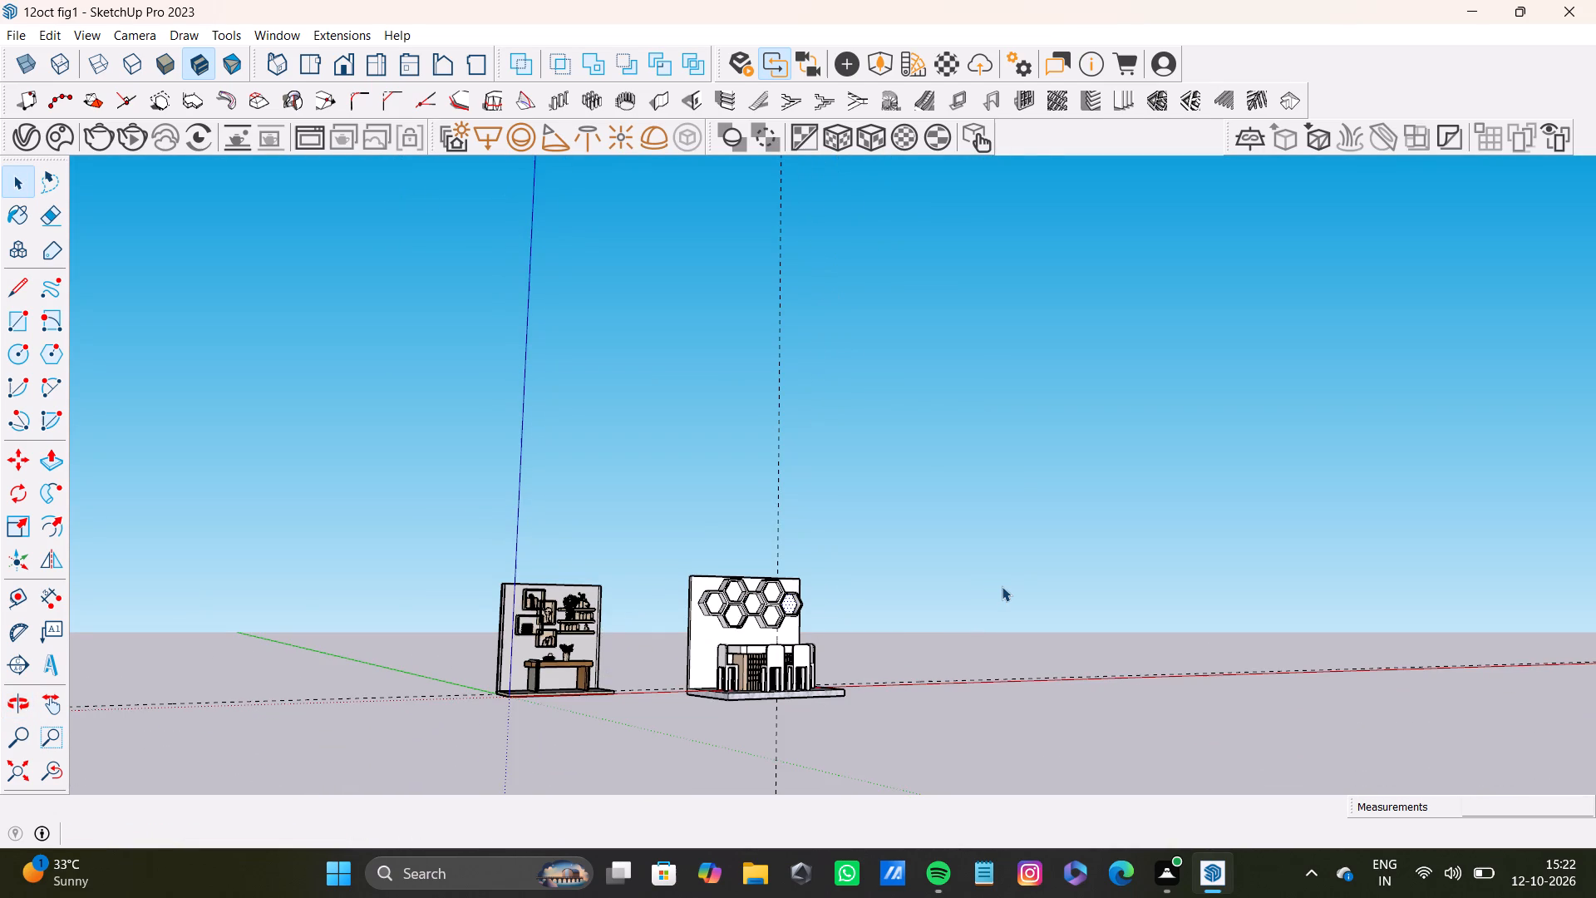
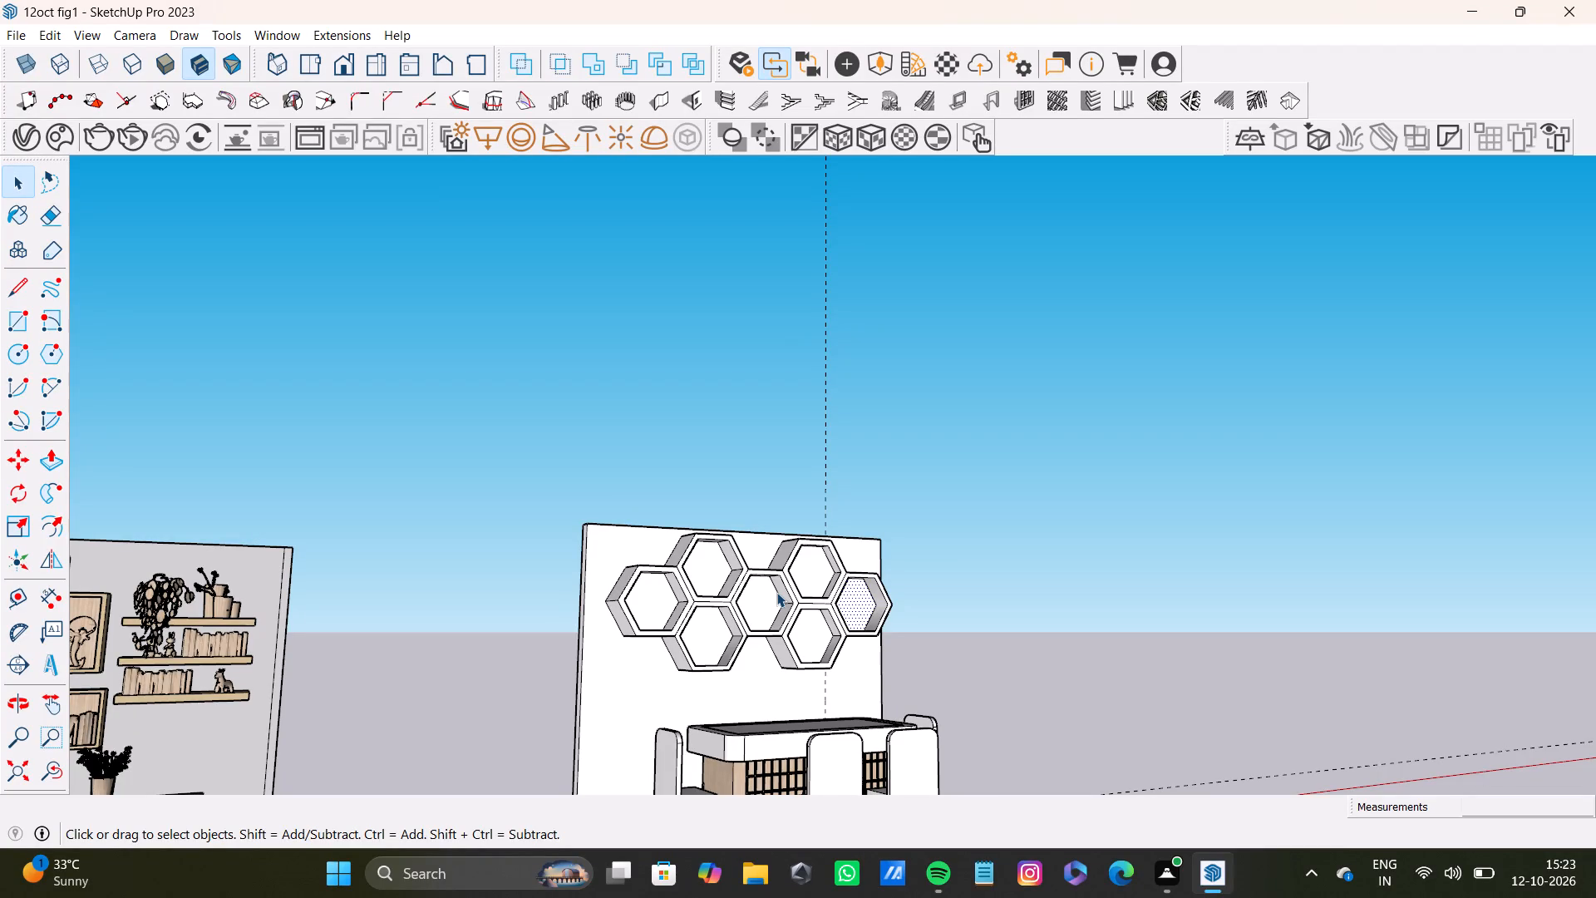
# Examine the framed hexagonal wall recesses together with the reception table, chairs and floor from several angles and distances.
pyautogui.scroll(-9, 874, 639)
pyautogui.moveTo(805, 694); pyautogui.dragTo(899, 700, button='middle')
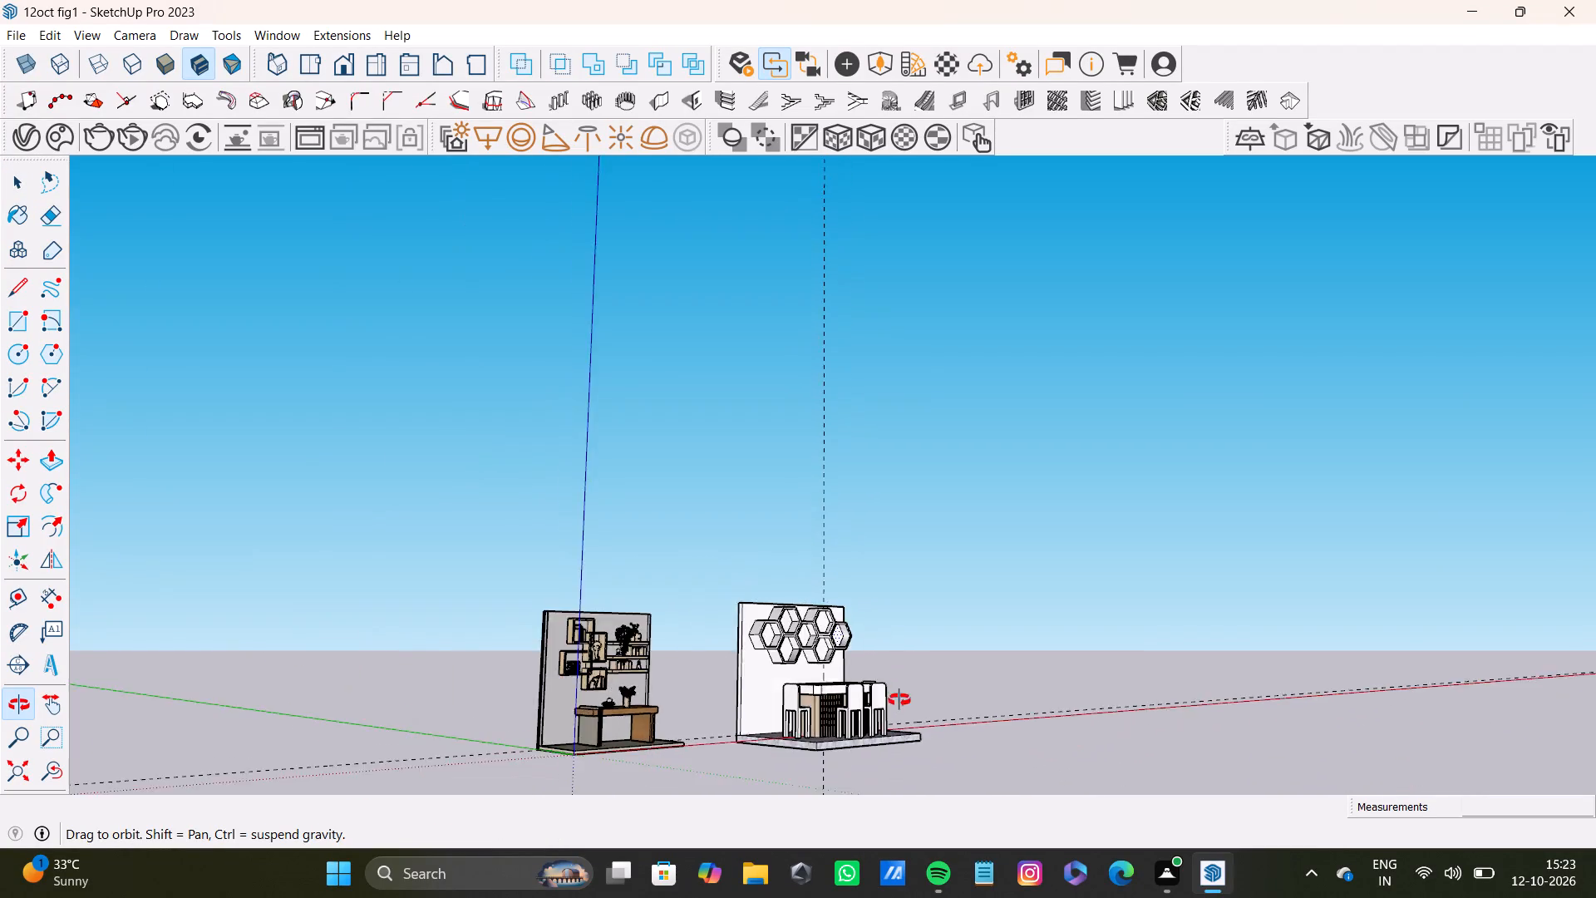
pyautogui.moveTo(899, 700); pyautogui.dragTo(835, 806, button='middle')
pyautogui.scroll(9, 812, 733)
pyautogui.scroll(-9, 833, 654)
pyautogui.moveTo(810, 673); pyautogui.dragTo(465, 688, button='middle')
pyautogui.scroll(11, 825, 621)
pyautogui.moveTo(822, 585); pyautogui.dragTo(983, 561, button='middle')
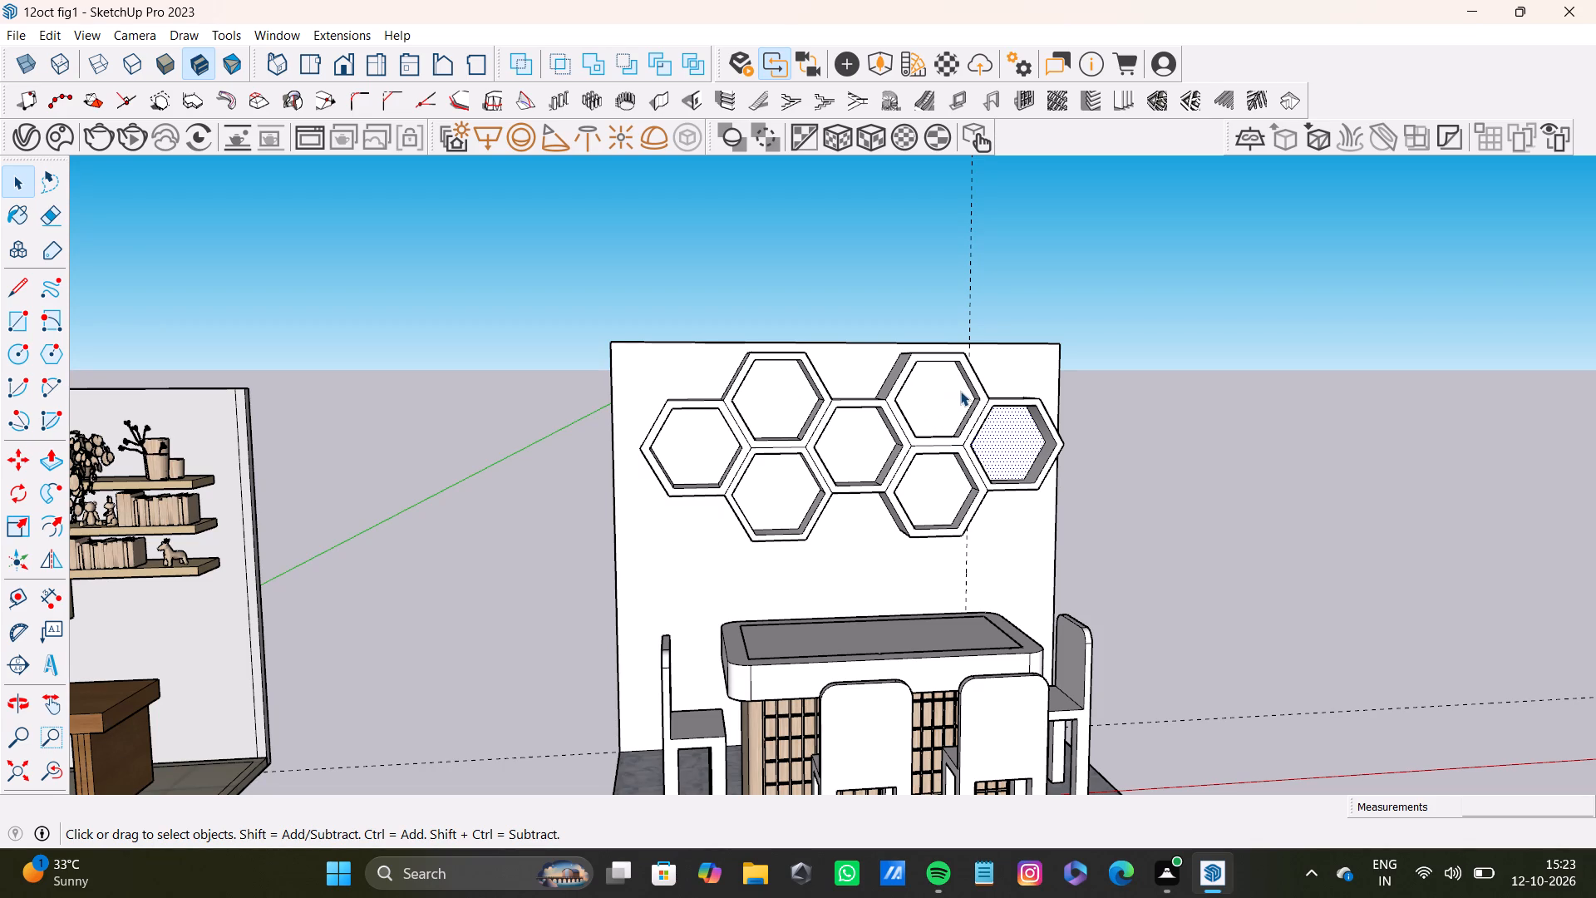
pyautogui.scroll(-8, 918, 533)
pyautogui.scroll(1, 957, 550)
pyautogui.moveTo(957, 550); pyautogui.dragTo(740, 556, button='middle')
pyautogui.moveTo(740, 556); pyautogui.dragTo(902, 606, button='middle')
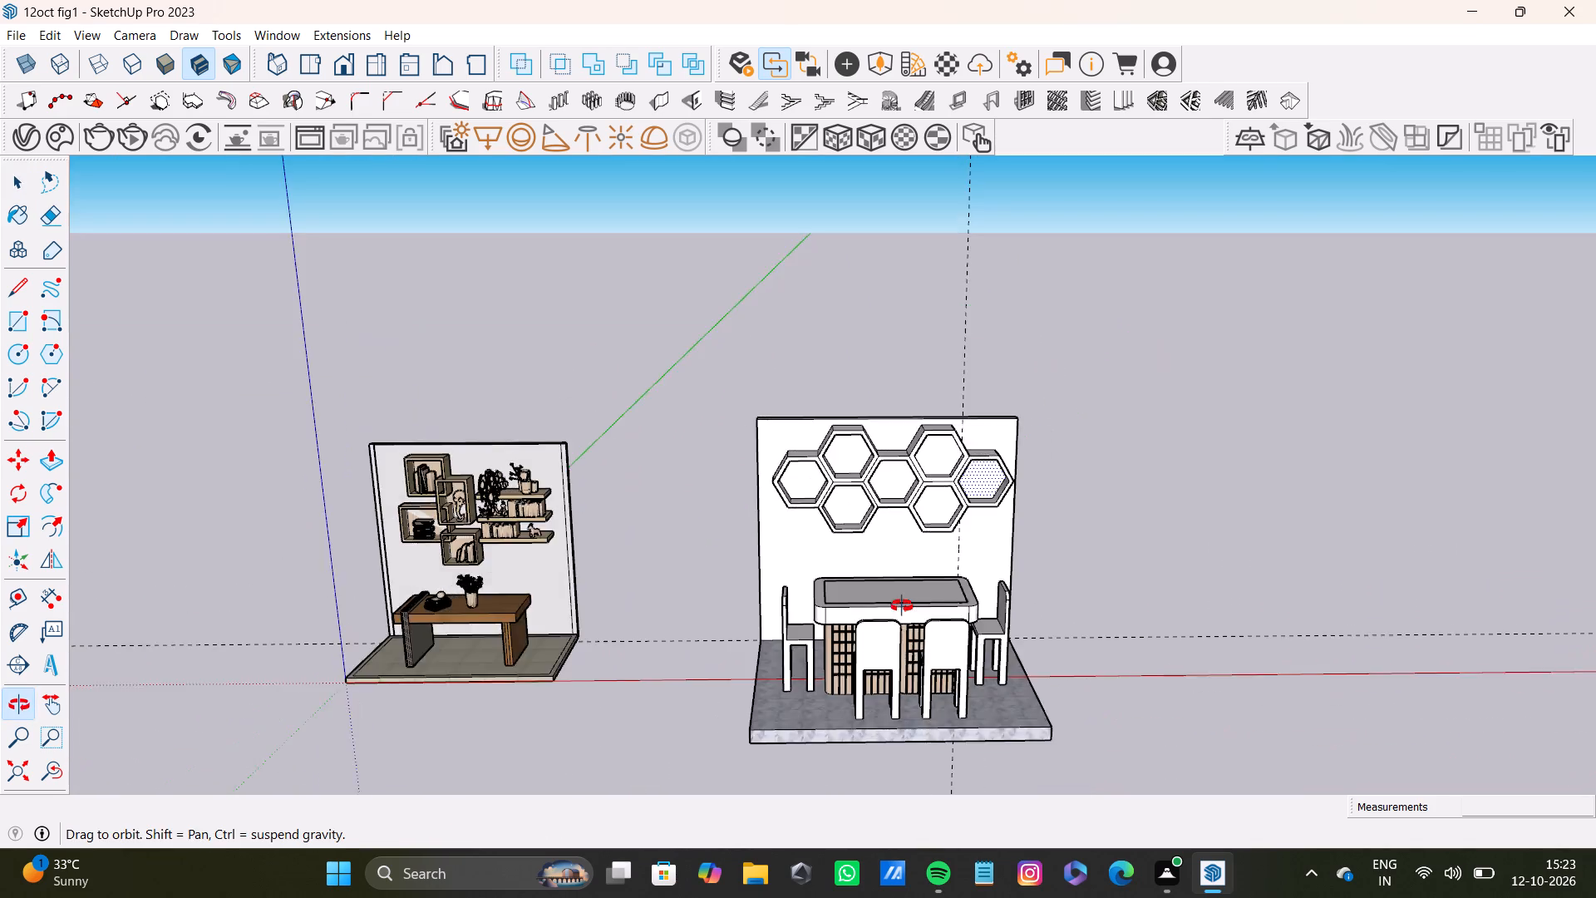
pyautogui.moveTo(902, 606); pyautogui.dragTo(848, 670, button='middle')
pyautogui.scroll(10, 817, 565)
pyautogui.scroll(-9, 820, 490)
pyautogui.keyDown('shift'); pyautogui.moveTo(838, 494); pyautogui.dragTo(840, 545, button='middle'); pyautogui.keyUp('shift')
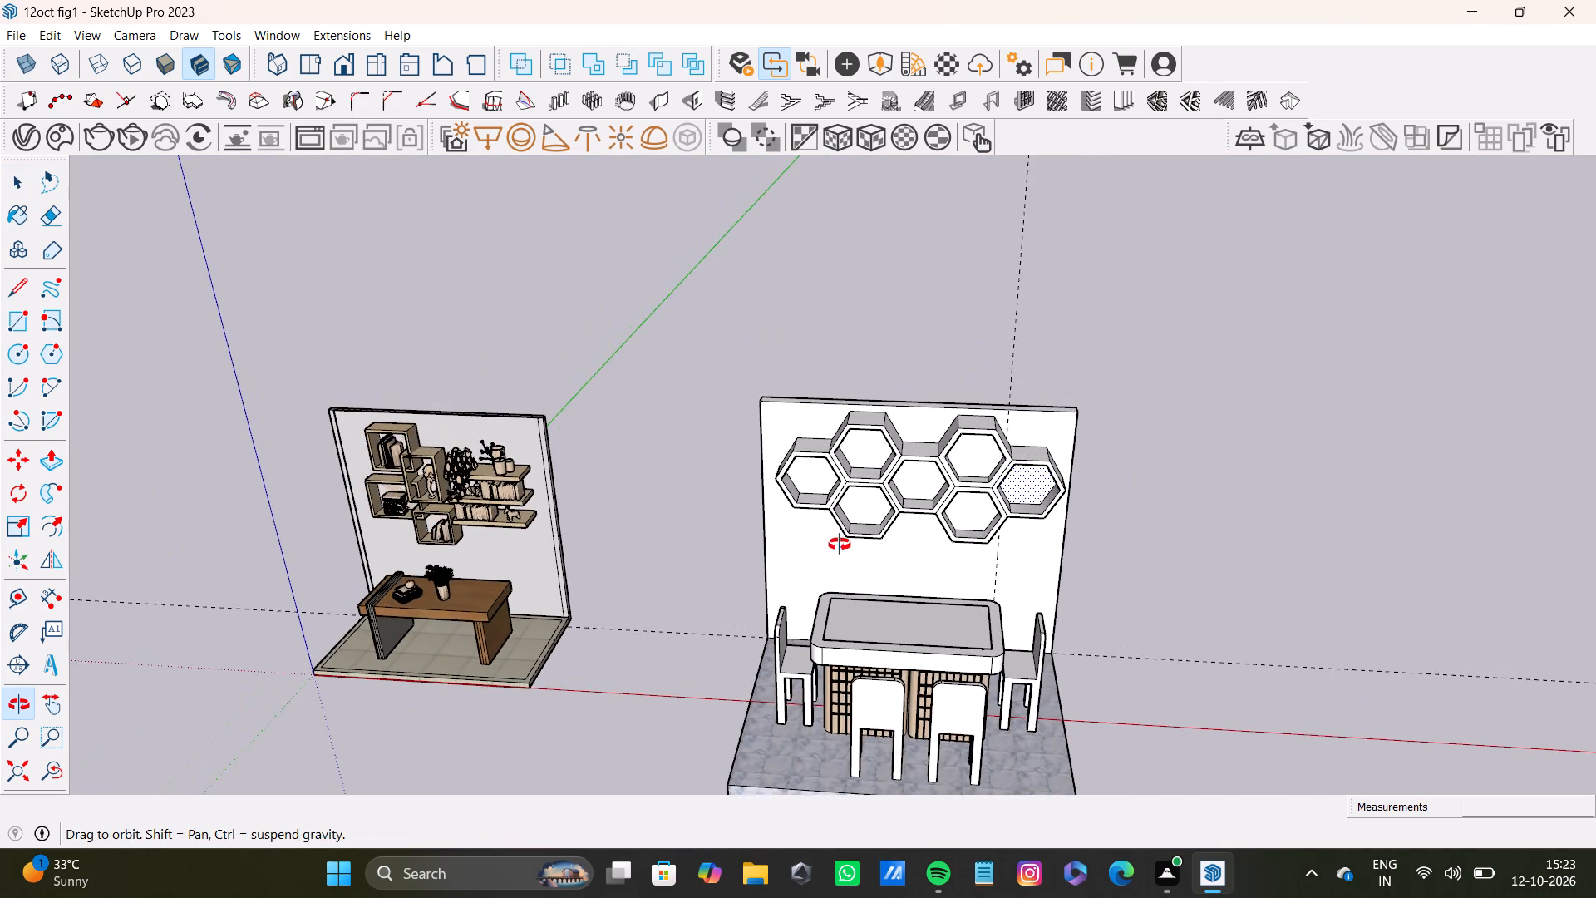
pyautogui.keyDown('shift'); pyautogui.moveTo(840, 545); pyautogui.dragTo(860, 538, button='middle'); pyautogui.keyUp('shift')
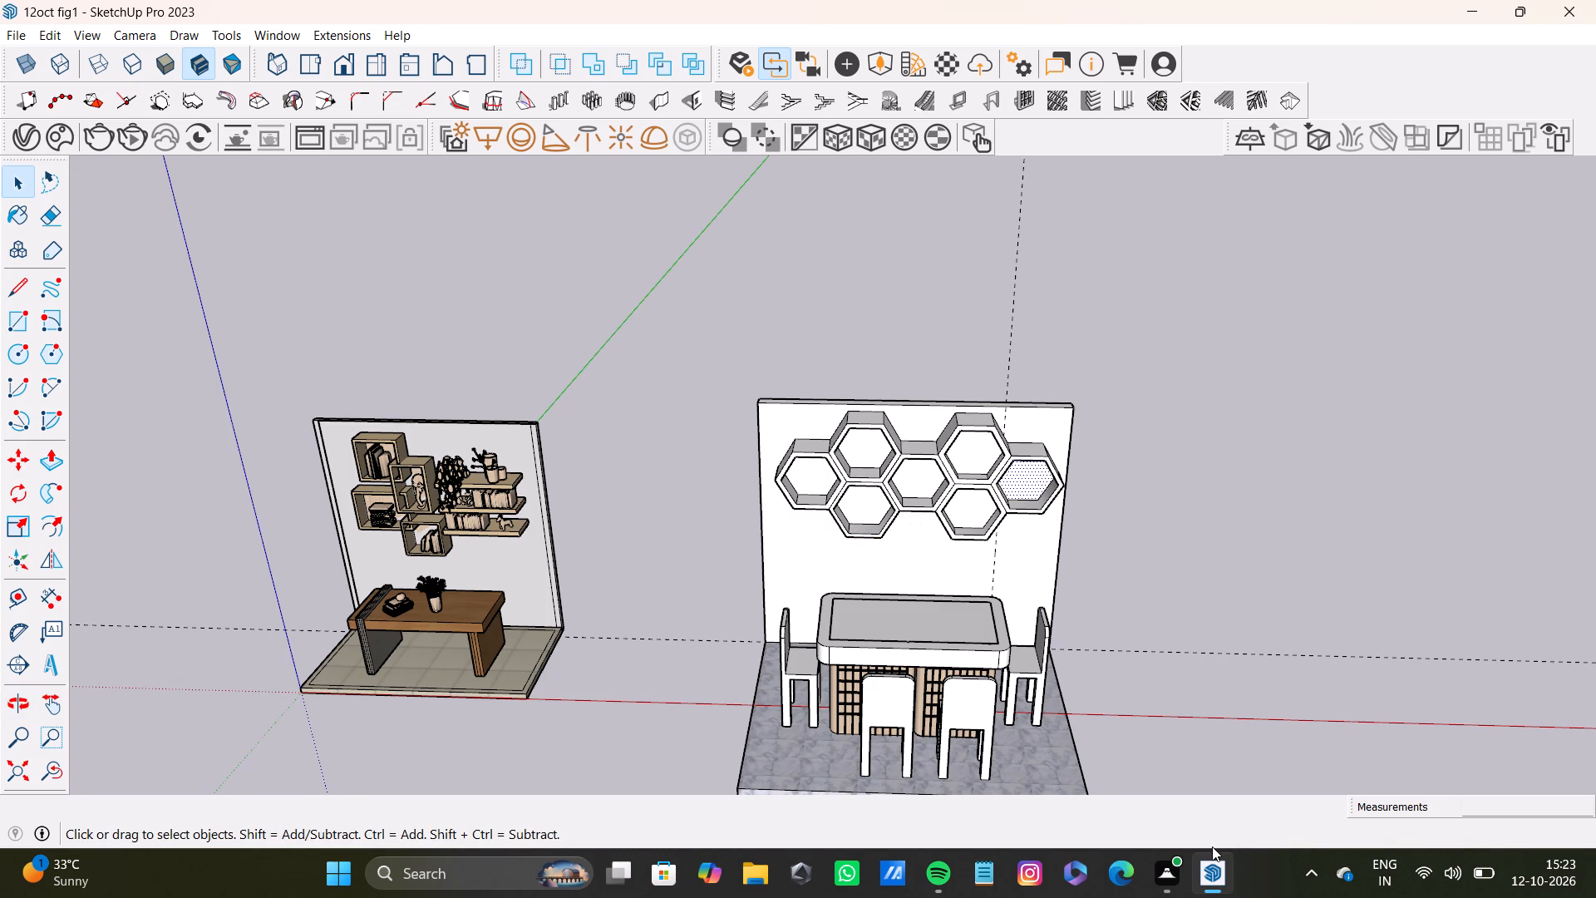
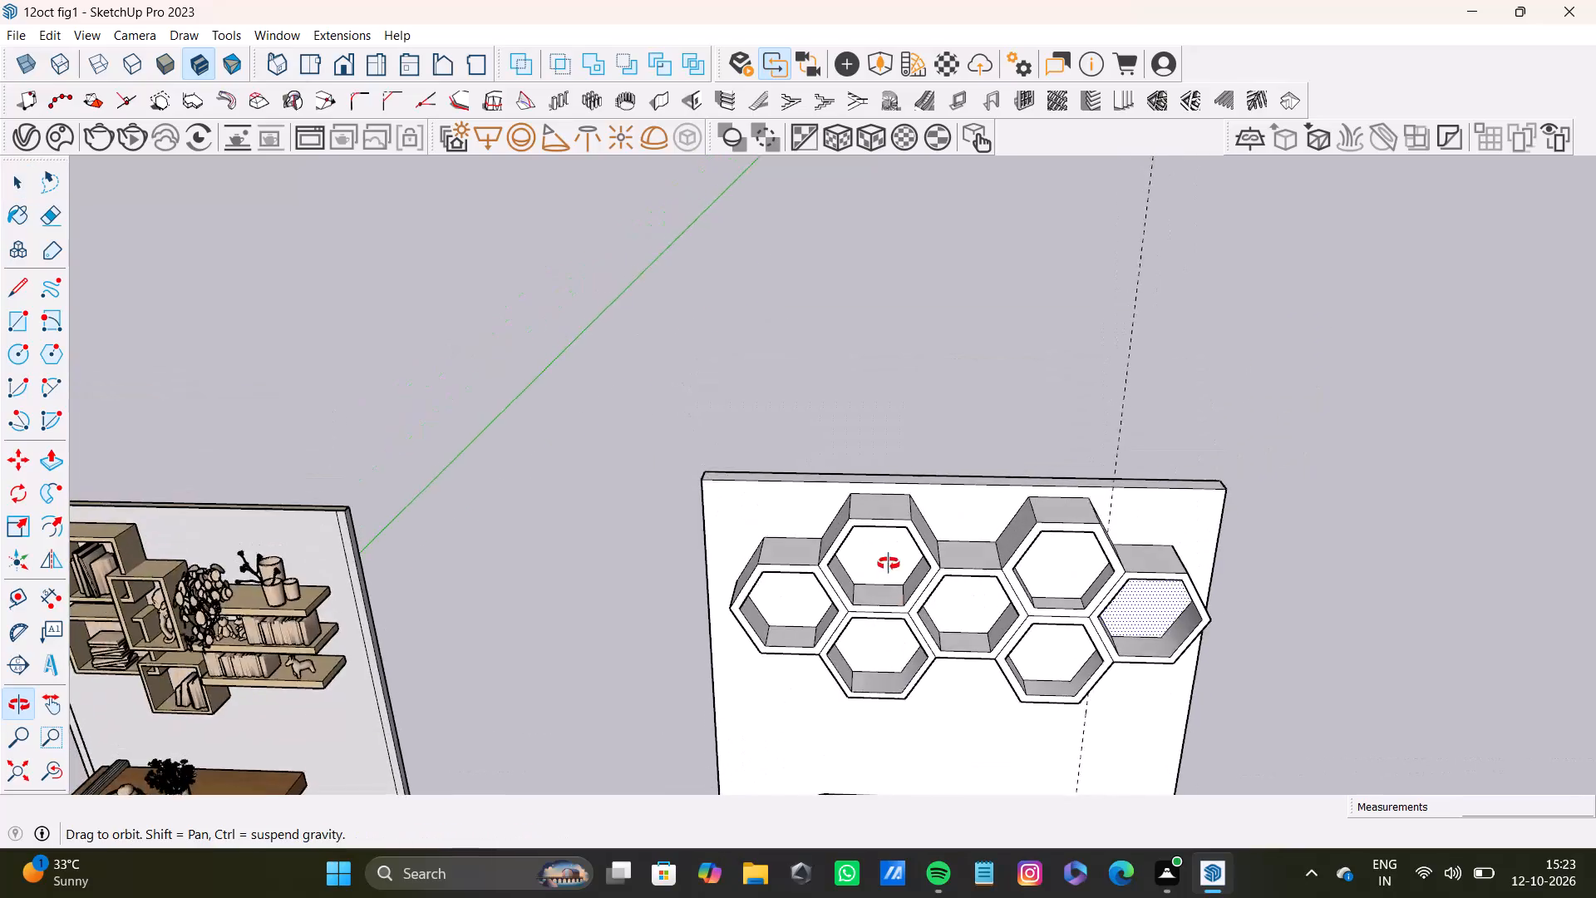
# Select the front rim faces of all seven honeycomb hexagons on the back wall.
pyautogui.scroll(4, 887, 572)
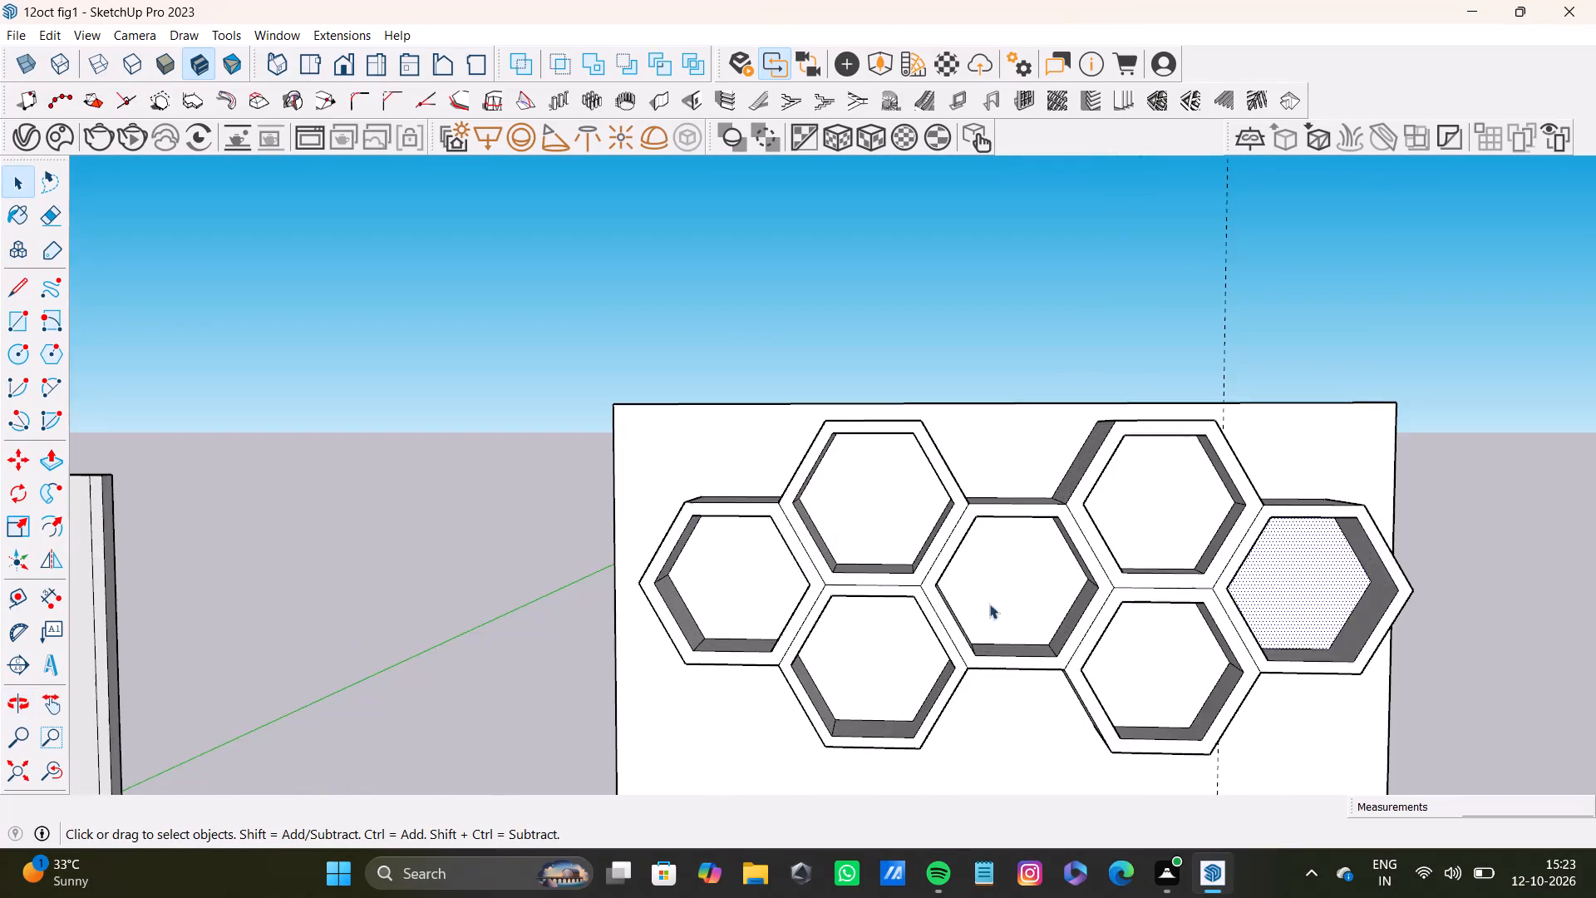
pyautogui.scroll(-4, 1070, 659)
pyautogui.moveTo(1027, 675); pyautogui.dragTo(989, 678, button='middle')
pyautogui.scroll(12, 887, 646)
pyautogui.keyDown('shift'); pyautogui.doubleClick(867, 607); pyautogui.keyUp('shift')
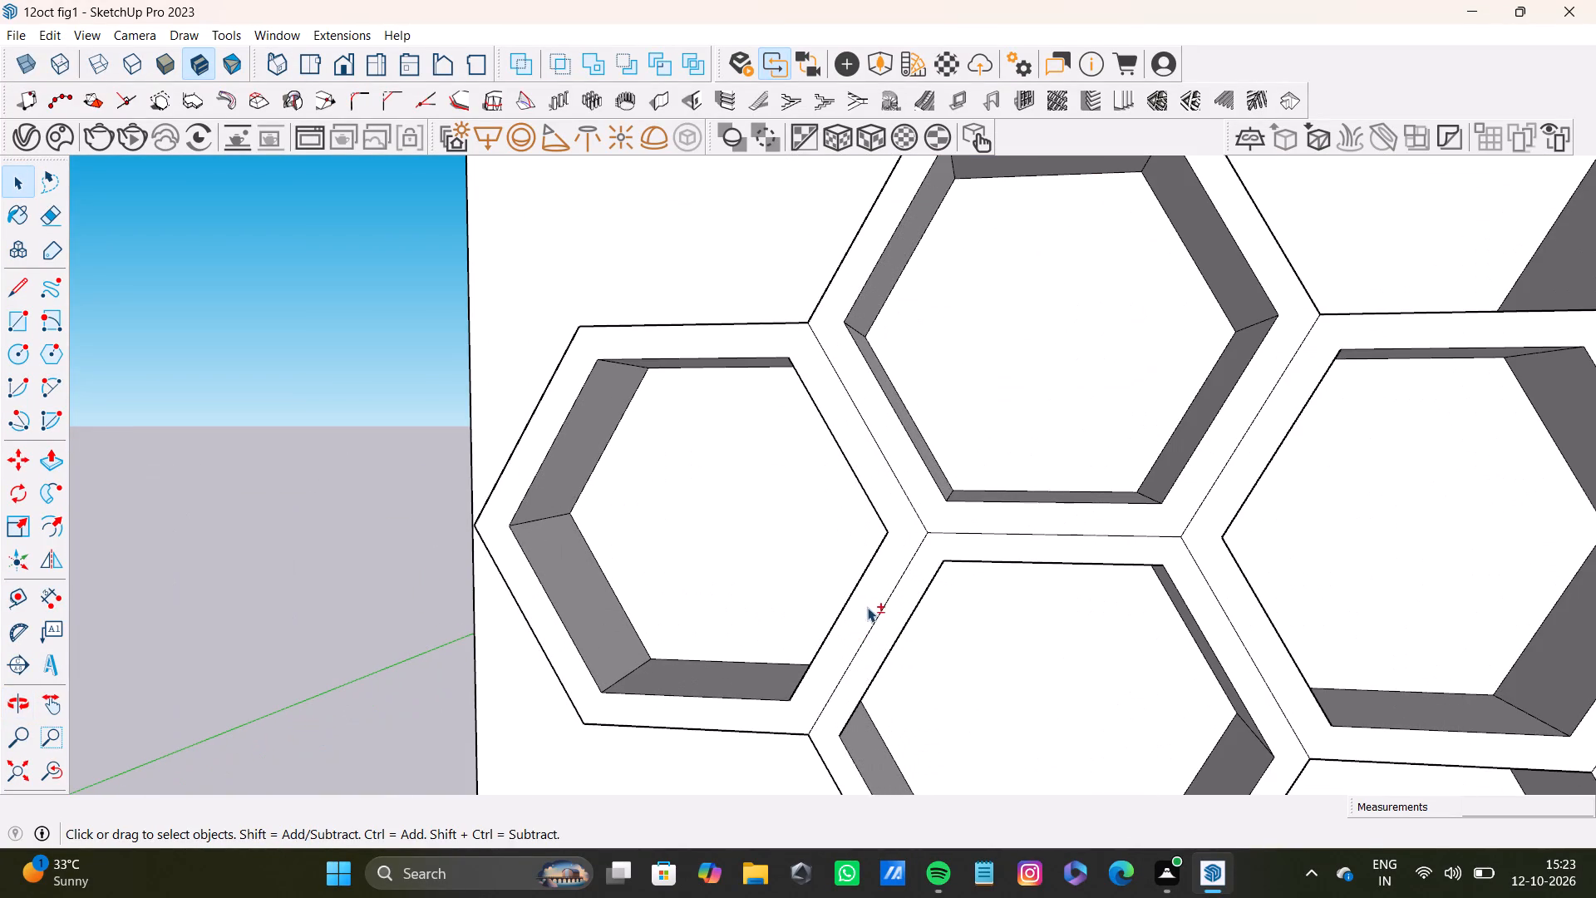
pyautogui.keyDown('shift'); pyautogui.click(977, 545); pyautogui.keyUp('shift')
pyautogui.keyDown('shift'); pyautogui.click(977, 545); pyautogui.keyUp('shift')
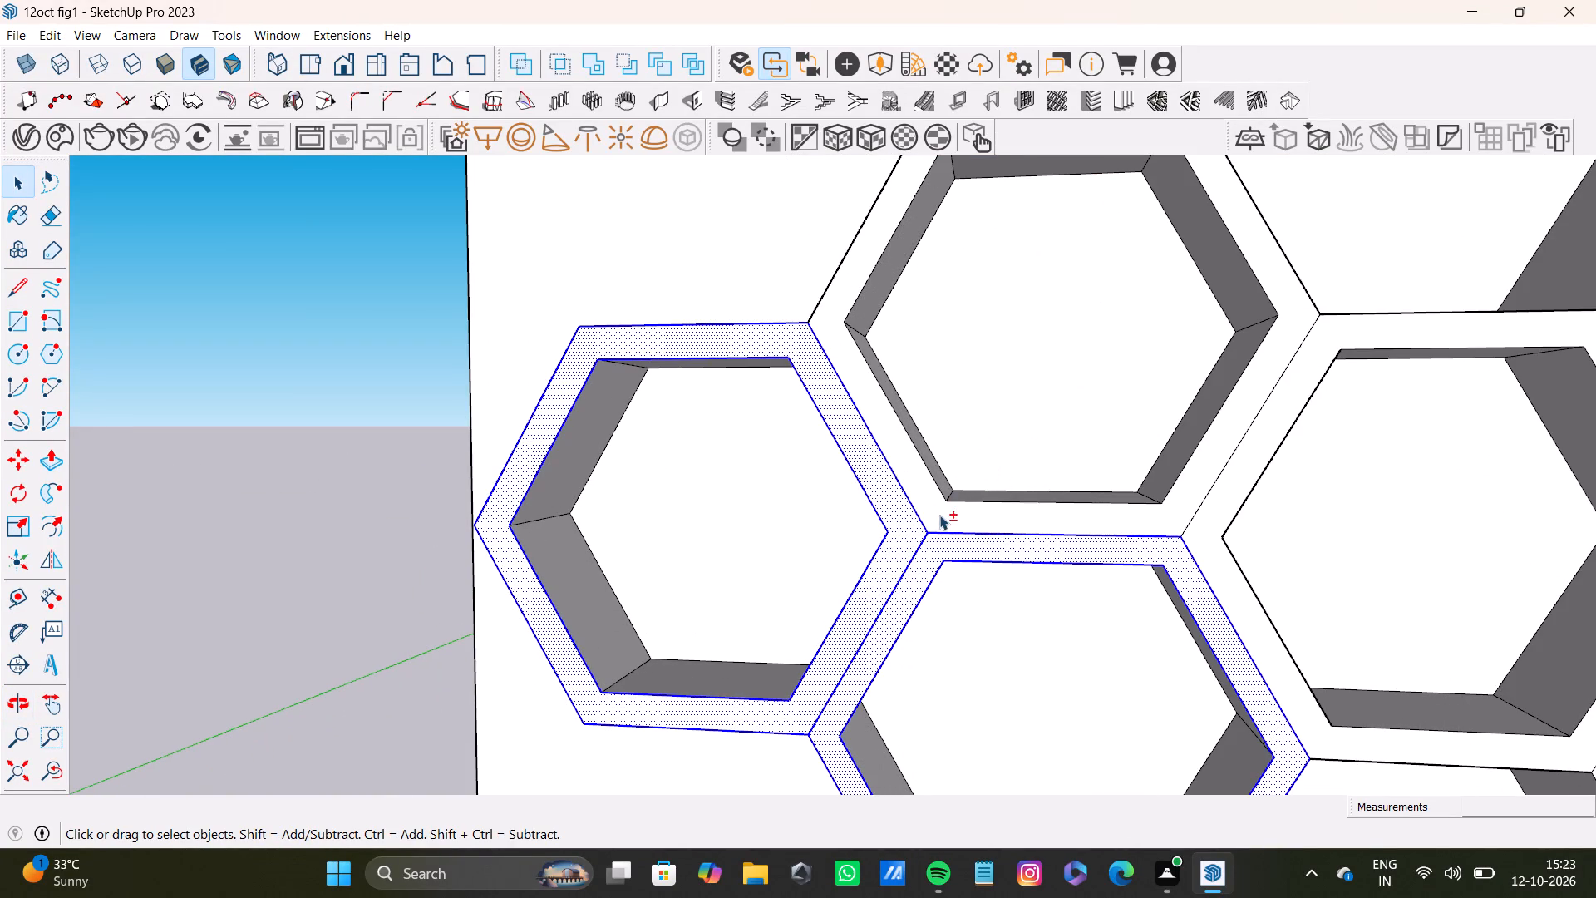
pyautogui.keyDown('shift'); pyautogui.doubleClick(942, 519); pyautogui.keyUp('shift')
pyautogui.keyDown('shift'); pyautogui.doubleClick(924, 481); pyautogui.keyUp('shift')
pyautogui.keyDown('shift'); pyautogui.scroll(-2, 1083, 491); pyautogui.keyUp('shift')
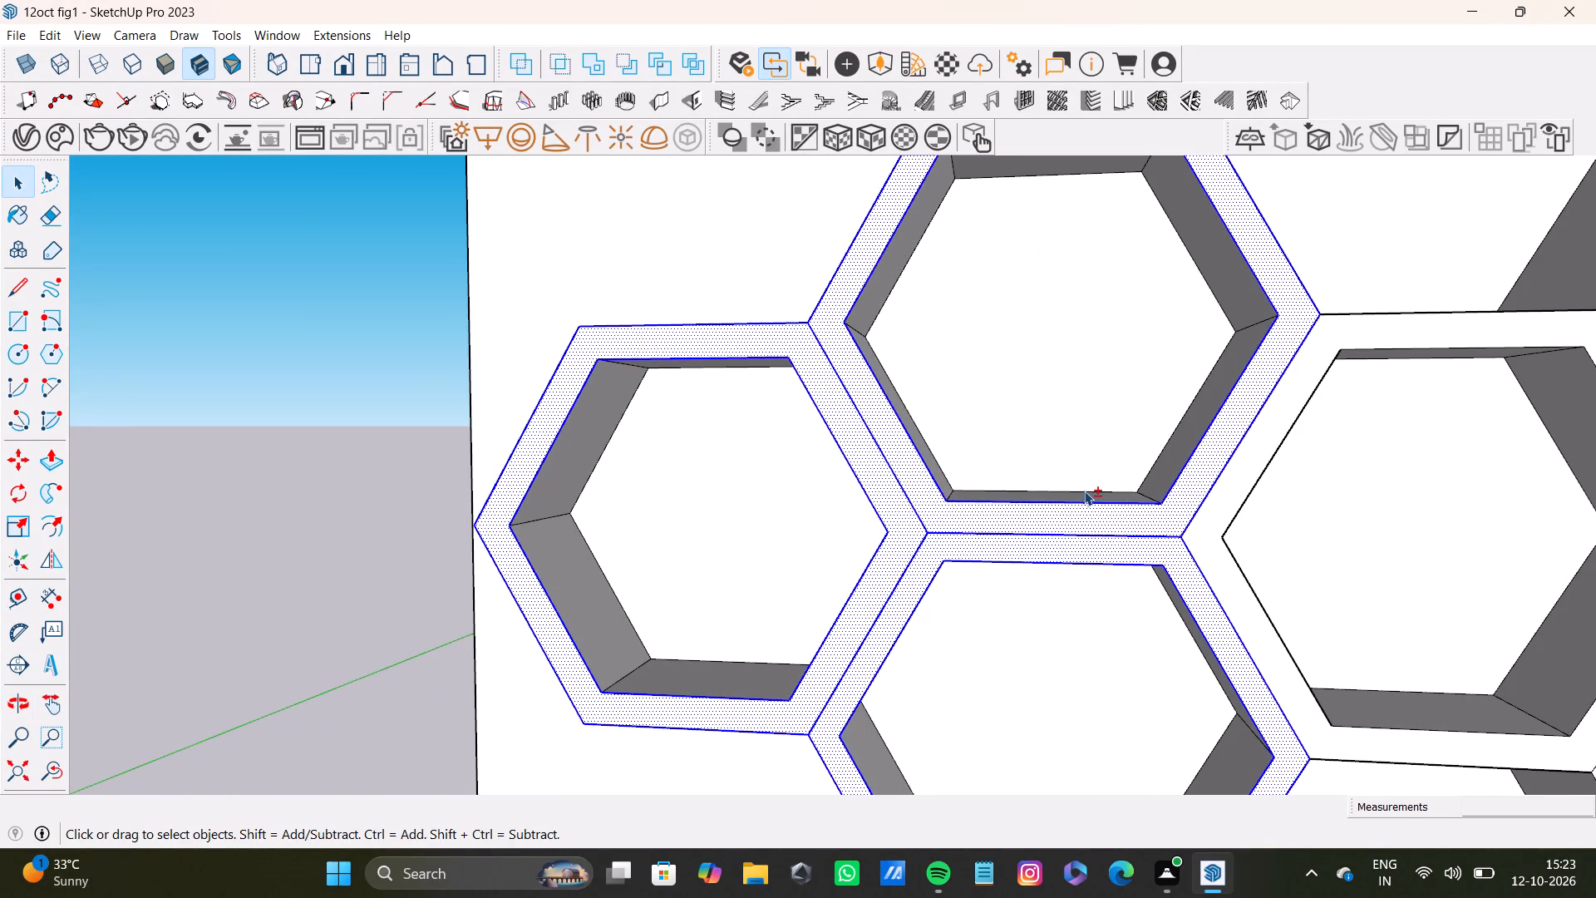
pyautogui.keyDown('shift'); pyautogui.scroll(-2, 1084, 491); pyautogui.keyUp('shift')
pyautogui.keyDown('shift'); pyautogui.moveTo(1339, 582); pyautogui.dragTo(1136, 595, button='middle'); pyautogui.keyUp('shift')
pyautogui.keyDown('shift'); pyautogui.scroll(4, 1052, 521); pyautogui.keyUp('shift')
pyautogui.keyDown('shift'); pyautogui.doubleClick(955, 655); pyautogui.keyUp('shift')
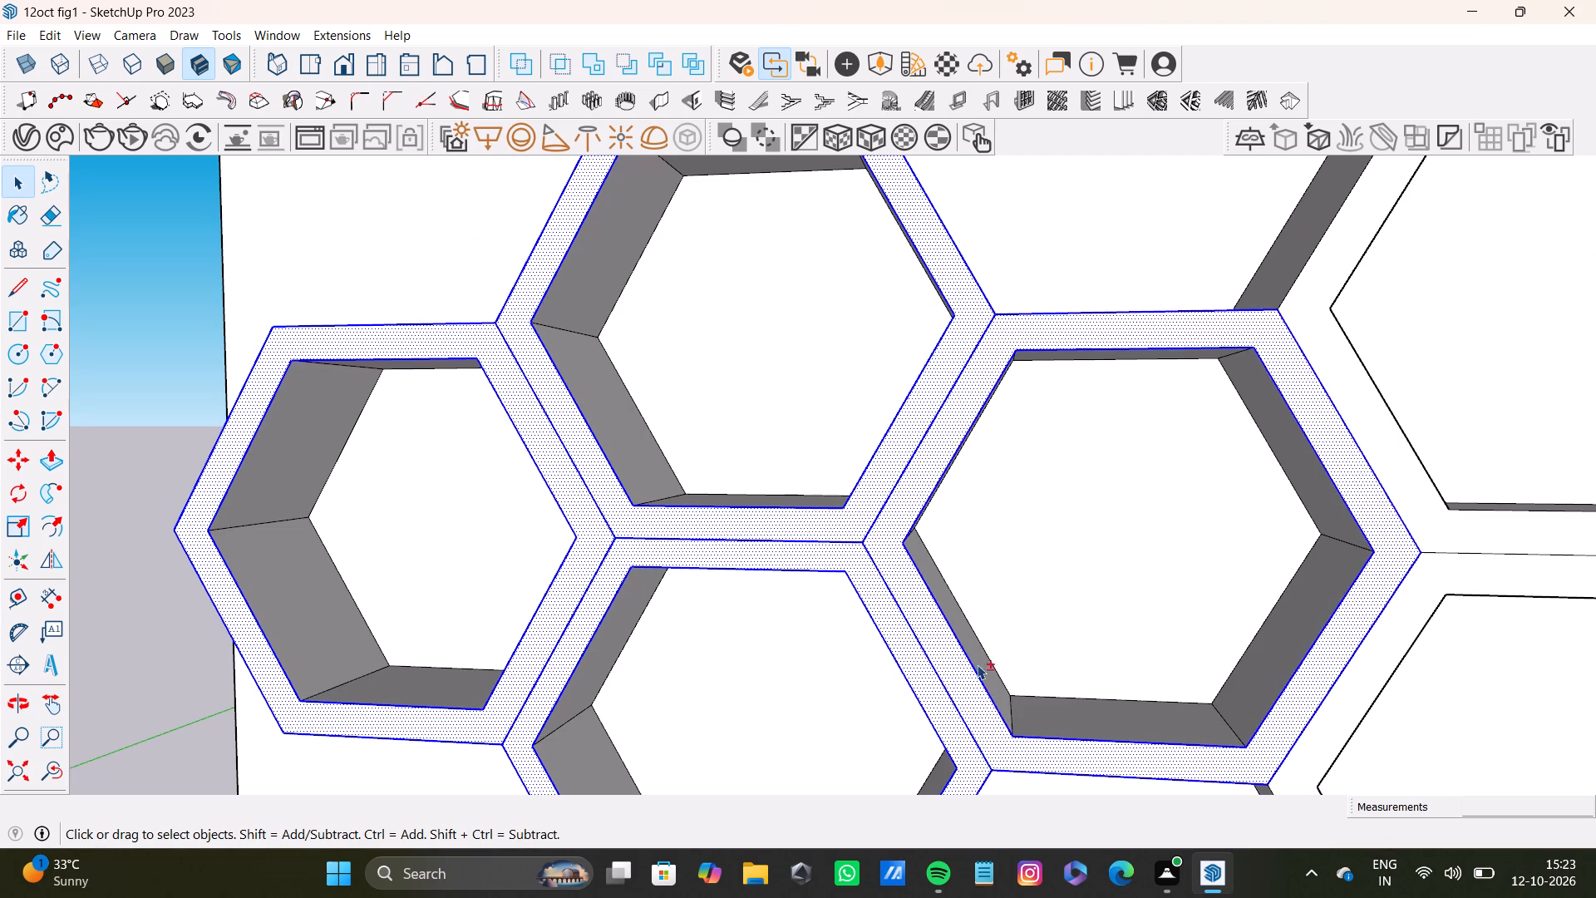
pyautogui.keyDown('shift'); pyautogui.scroll(-4, 1058, 671); pyautogui.keyUp('shift')
pyautogui.keyDown('shift'); pyautogui.moveTo(1352, 691); pyautogui.dragTo(1151, 659, button='middle'); pyautogui.keyUp('shift')
pyautogui.keyDown('shift'); pyautogui.scroll(4, 1165, 609); pyautogui.keyUp('shift')
pyautogui.keyDown('shift'); pyautogui.doubleClick(1190, 521); pyautogui.keyUp('shift')
pyautogui.keyDown('shift'); pyautogui.doubleClick(1186, 565); pyautogui.keyUp('shift')
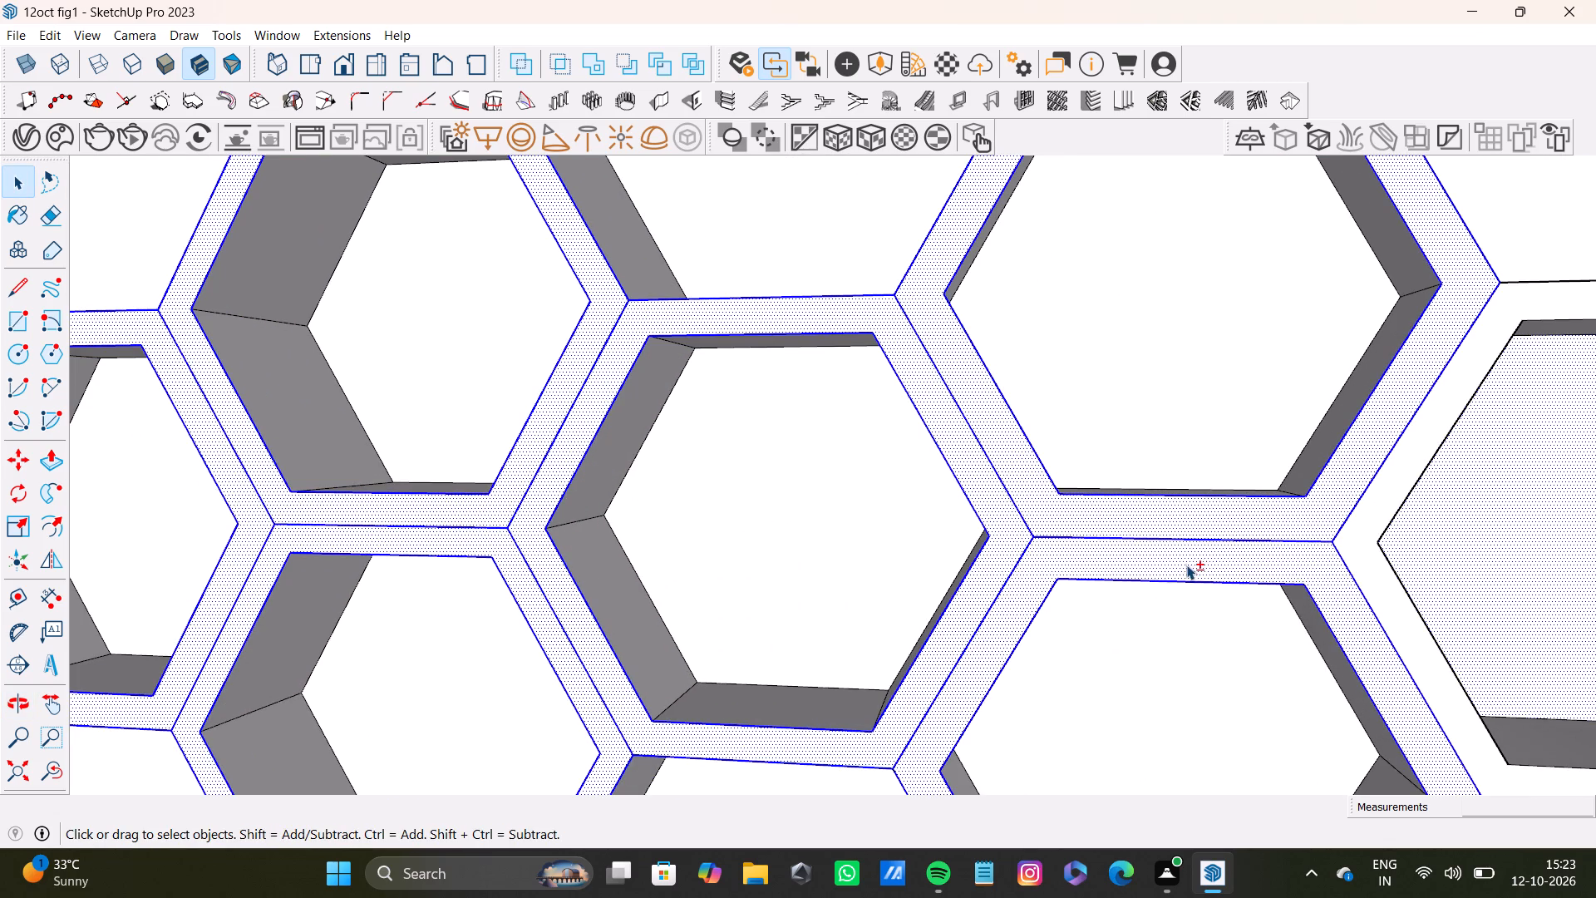
pyautogui.keyDown('shift'); pyautogui.doubleClick(1369, 553); pyautogui.keyUp('shift')
pyautogui.keyDown('shift'); pyautogui.scroll(-9, 1362, 559); pyautogui.keyUp('shift')
pyautogui.keyDown('shift'); pyautogui.moveTo(1352, 566); pyautogui.dragTo(1081, 567, button='middle'); pyautogui.keyUp('shift')
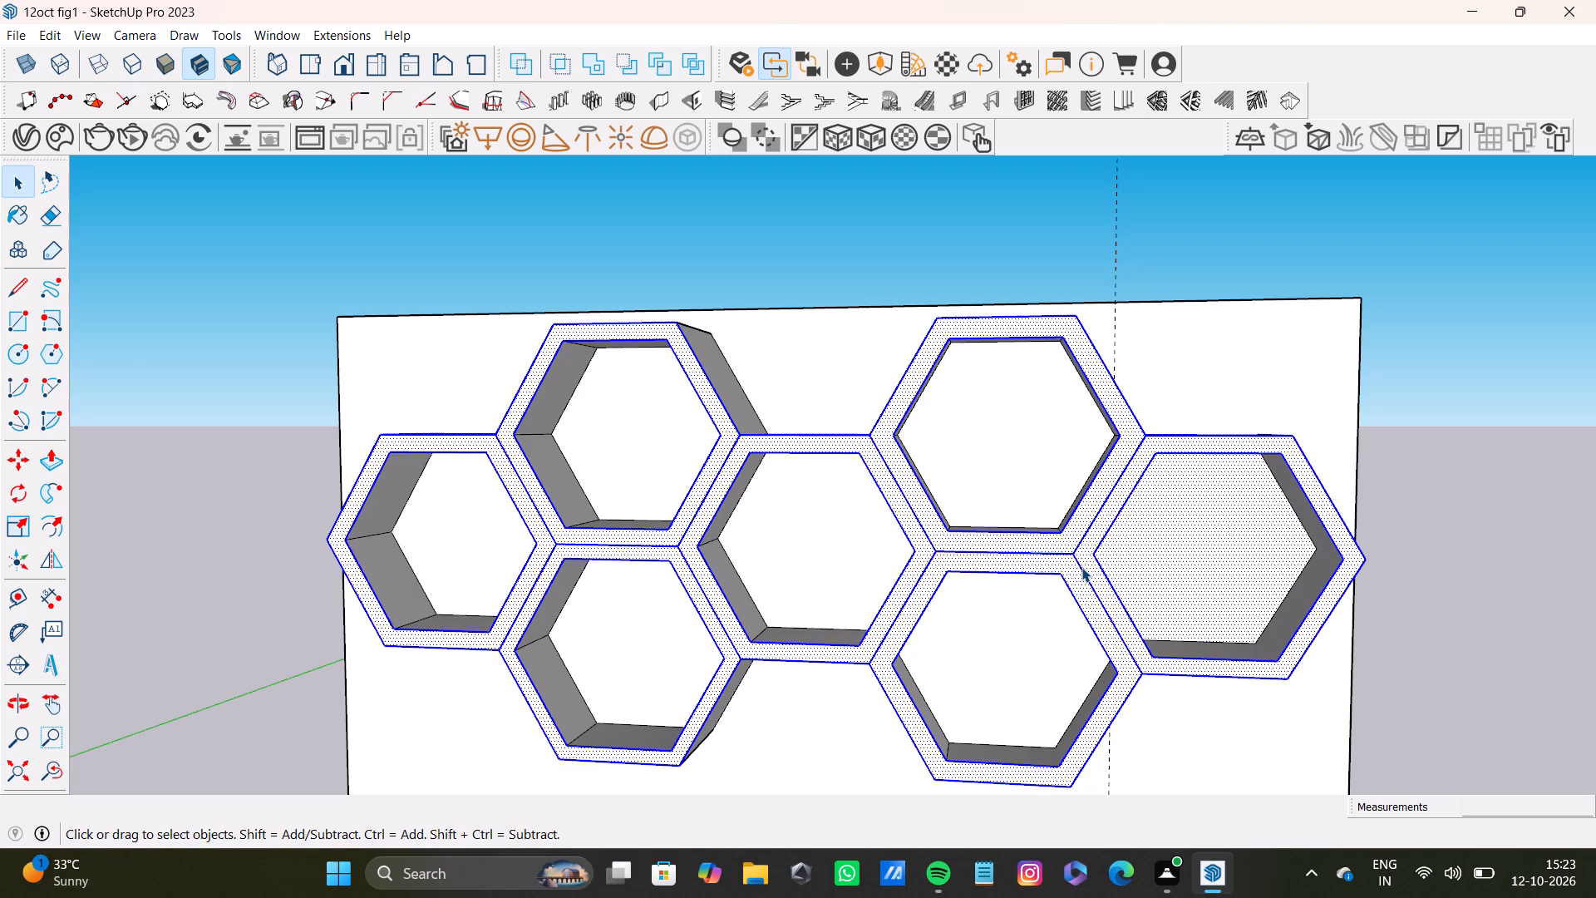
# Add the top face and the two left outer side faces of the leftmost hexagon to the selection.
pyautogui.scroll(-3, 853, 367)
pyautogui.scroll(-4, 808, 417)
pyautogui.moveTo(800, 397); pyautogui.dragTo(787, 626, button='middle')
pyautogui.scroll(9, 705, 473)
pyautogui.keyDown('shift'); pyautogui.click(386, 376); pyautogui.keyUp('shift')
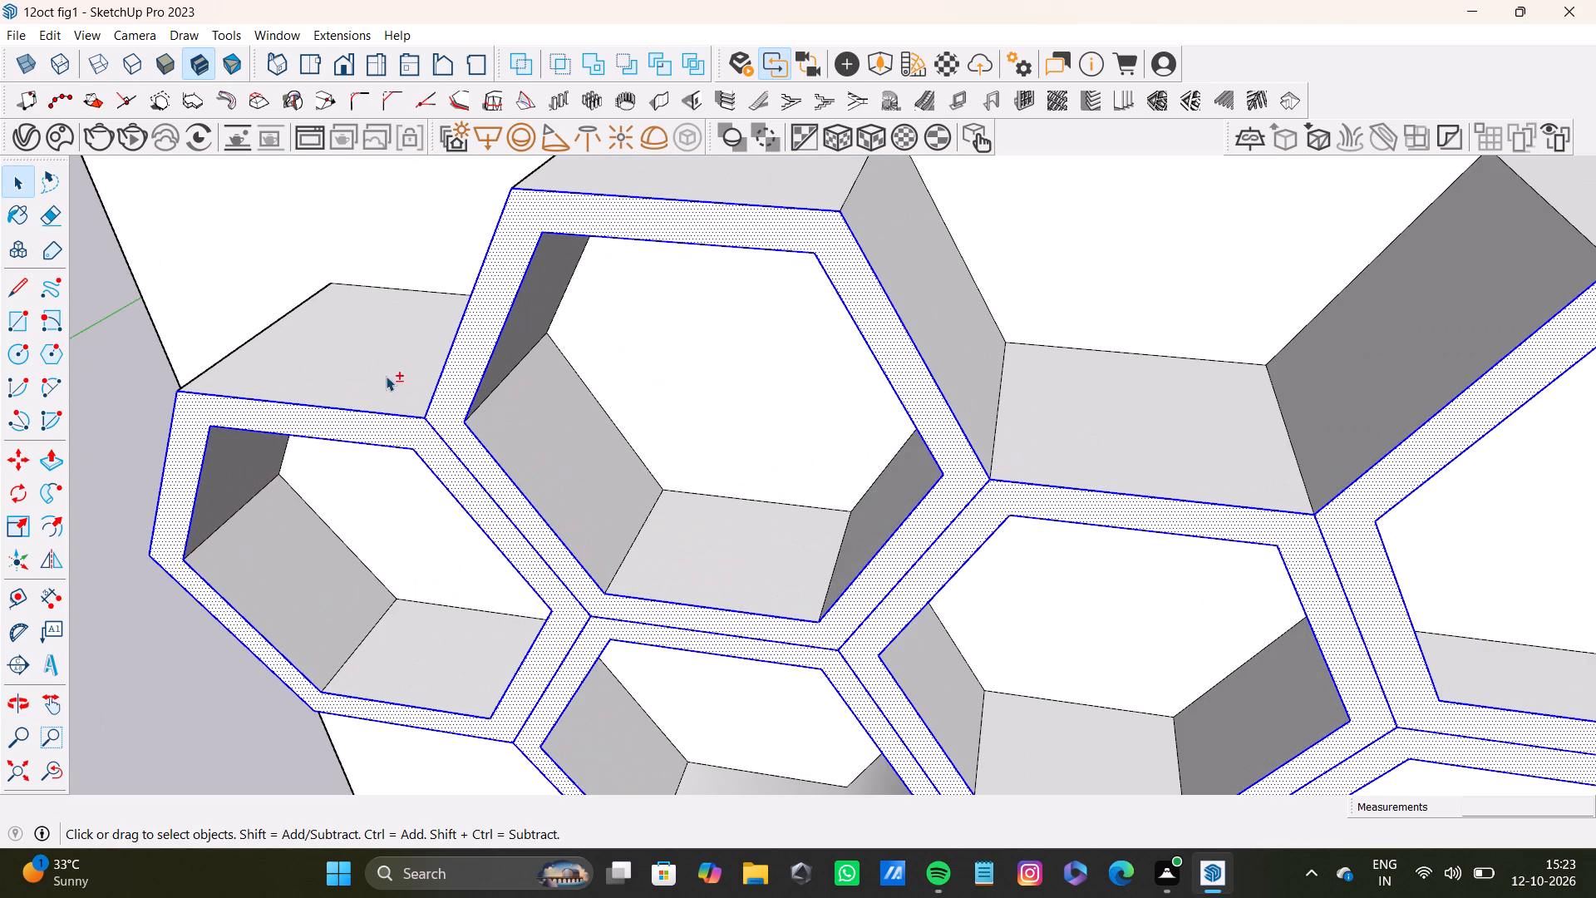
pyautogui.keyDown('shift'); pyautogui.click(509, 420); pyautogui.keyUp('shift')
pyautogui.keyDown('shift'); pyautogui.click(518, 422); pyautogui.keyUp('shift')
pyautogui.keyDown('shift'); pyautogui.scroll(-4, 514, 496); pyautogui.keyUp('shift')
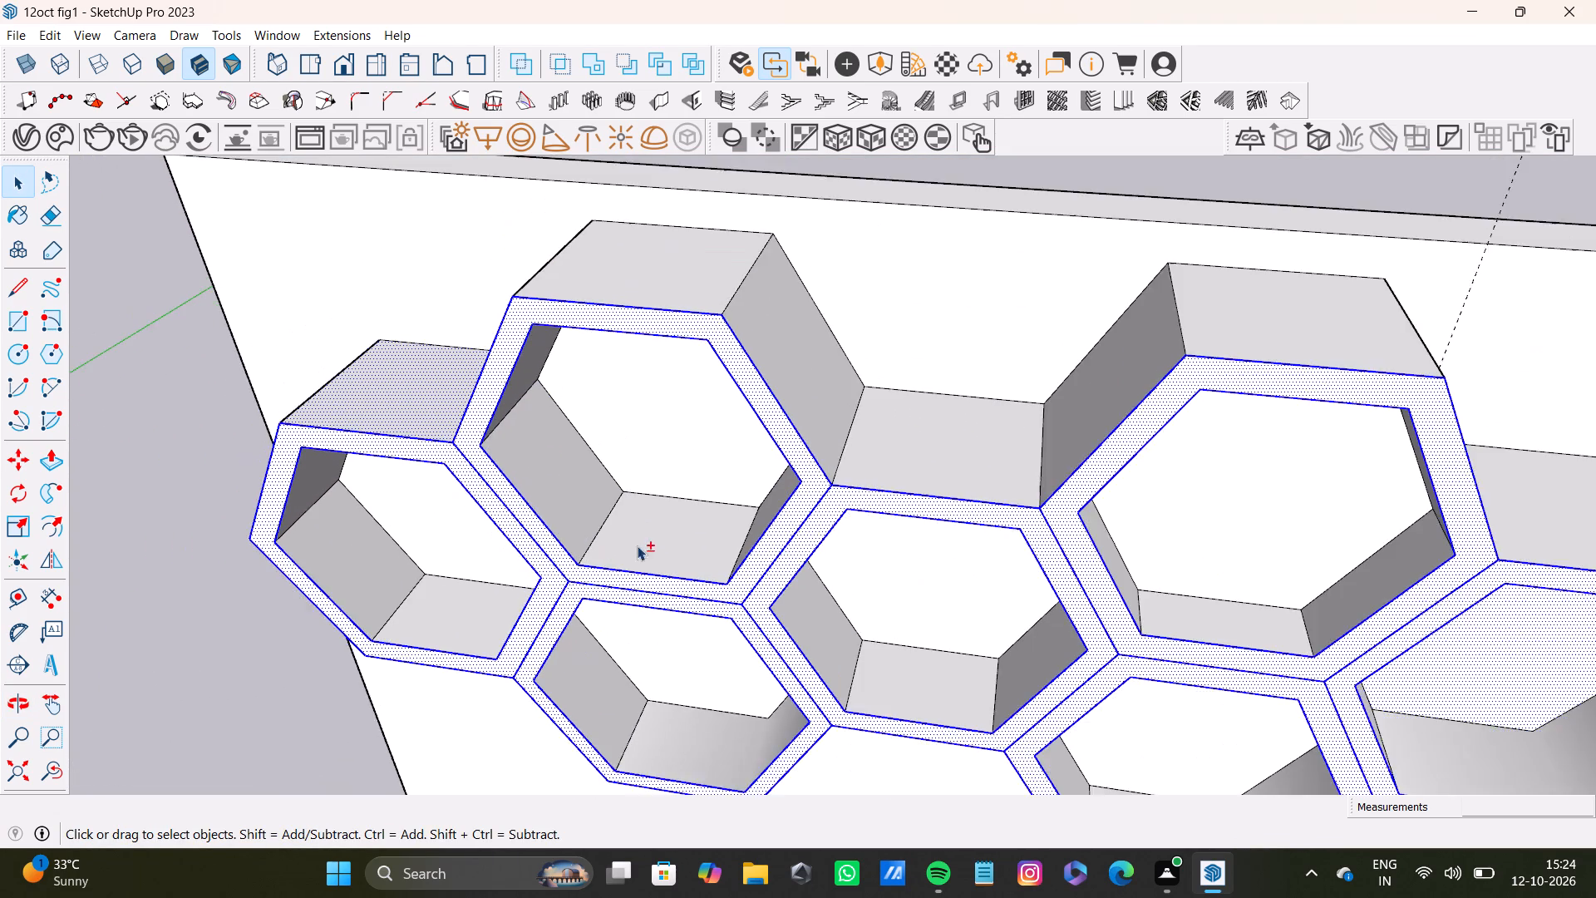
pyautogui.keyDown('shift'); pyautogui.moveTo(637, 545); pyautogui.dragTo(1036, 327, button='middle'); pyautogui.keyUp('shift')
pyautogui.moveTo(561, 449); pyautogui.dragTo(859, 392, button='middle')
pyautogui.keyDown('shift'); pyautogui.scroll(4, 628, 402); pyautogui.keyUp('shift')
pyautogui.keyDown('shift'); pyautogui.click(618, 402); pyautogui.keyUp('shift')
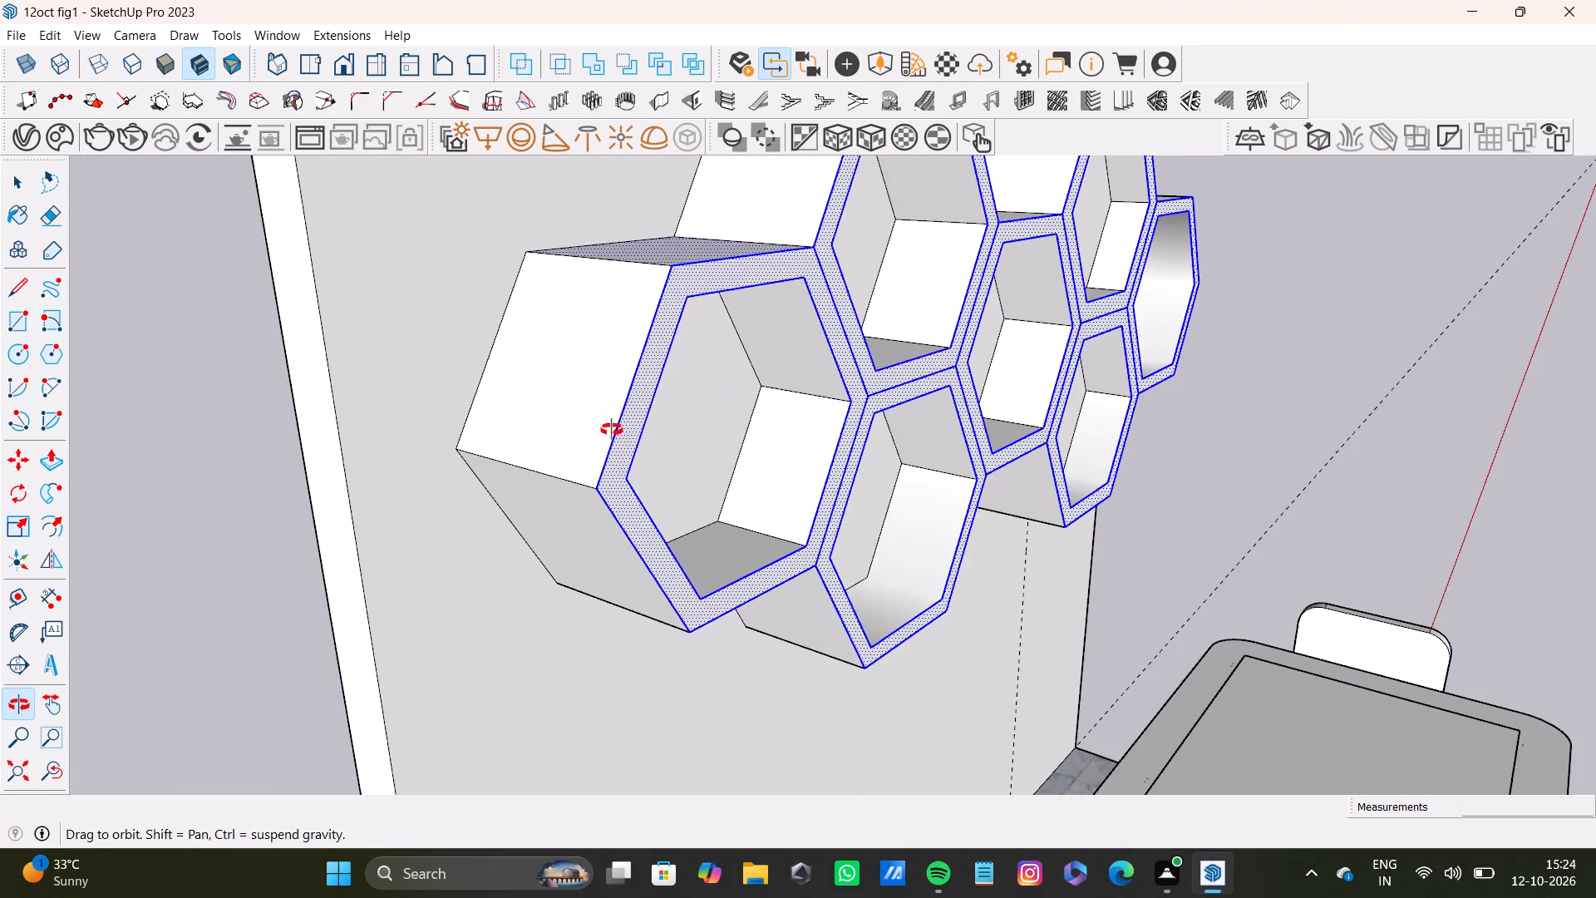
pyautogui.keyDown('shift'); pyautogui.click(590, 525); pyautogui.keyUp('shift')
# Add the underside of the leftmost hexagon and the outer side faces of the lower-left hexagon to the selection.
pyautogui.keyDown('shift'); pyautogui.scroll(-1, 856, 530); pyautogui.keyUp('shift')
pyautogui.keyDown('shift'); pyautogui.moveTo(856, 531); pyautogui.dragTo(581, 405, button='middle'); pyautogui.keyUp('shift')
pyautogui.keyDown('shift'); pyautogui.scroll(6, 577, 448); pyautogui.keyUp('shift')
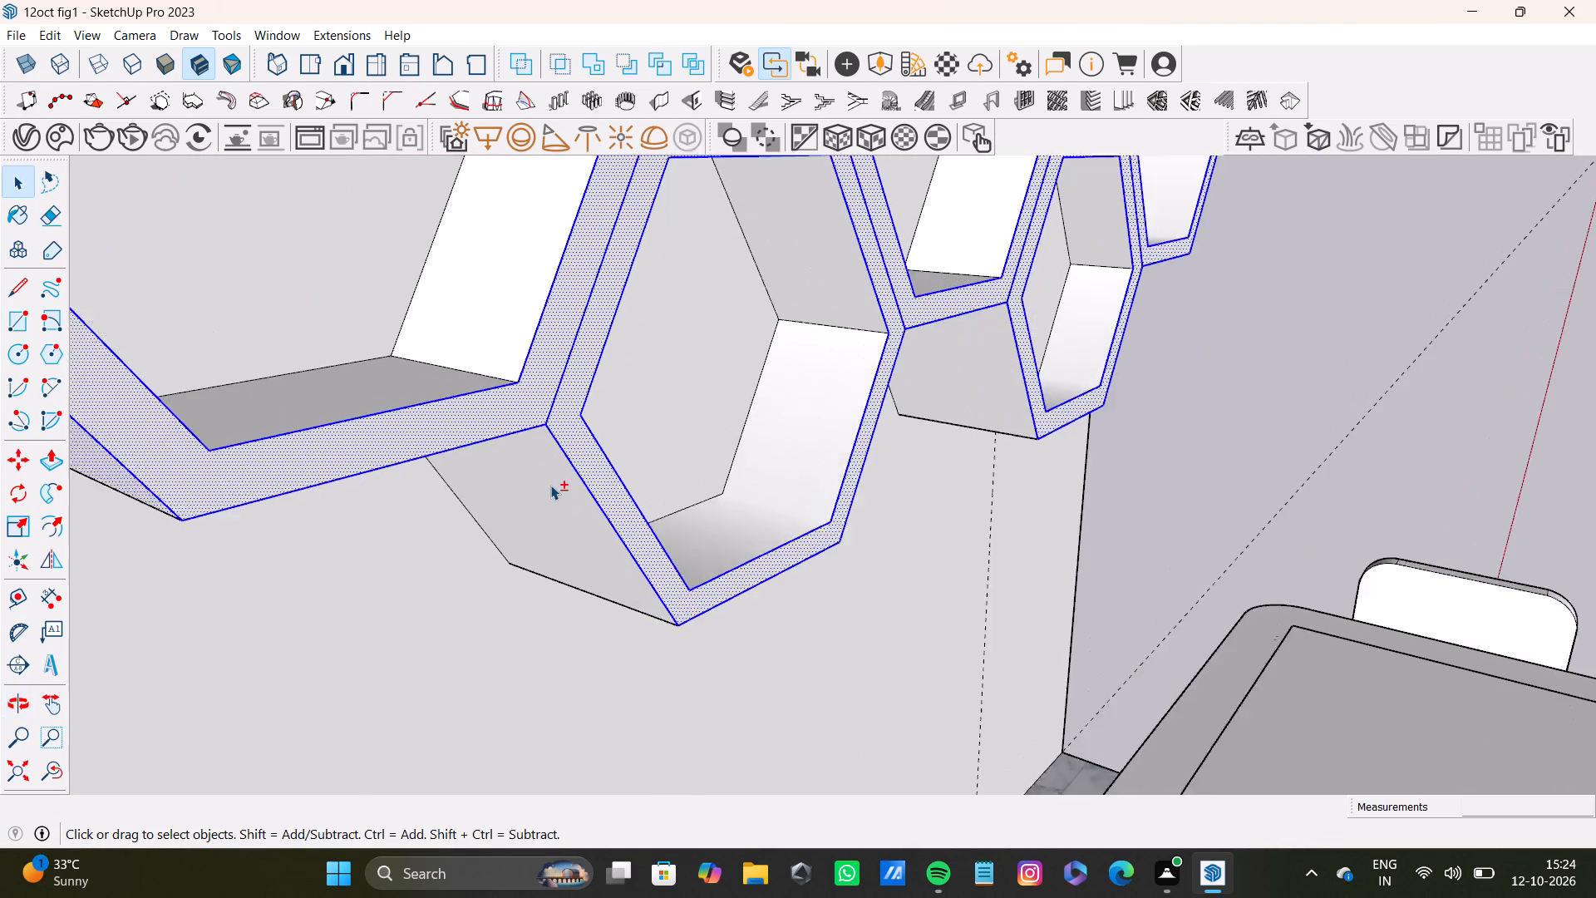
pyautogui.keyDown('shift'); pyautogui.scroll(1, 550, 485); pyautogui.keyUp('shift')
pyautogui.keyDown('shift'); pyautogui.click(550, 485); pyautogui.keyUp('shift')
pyautogui.moveTo(634, 535); pyautogui.dragTo(541, 318, button='middle')
pyautogui.keyDown('shift'); pyautogui.click(377, 165); pyautogui.keyUp('shift')
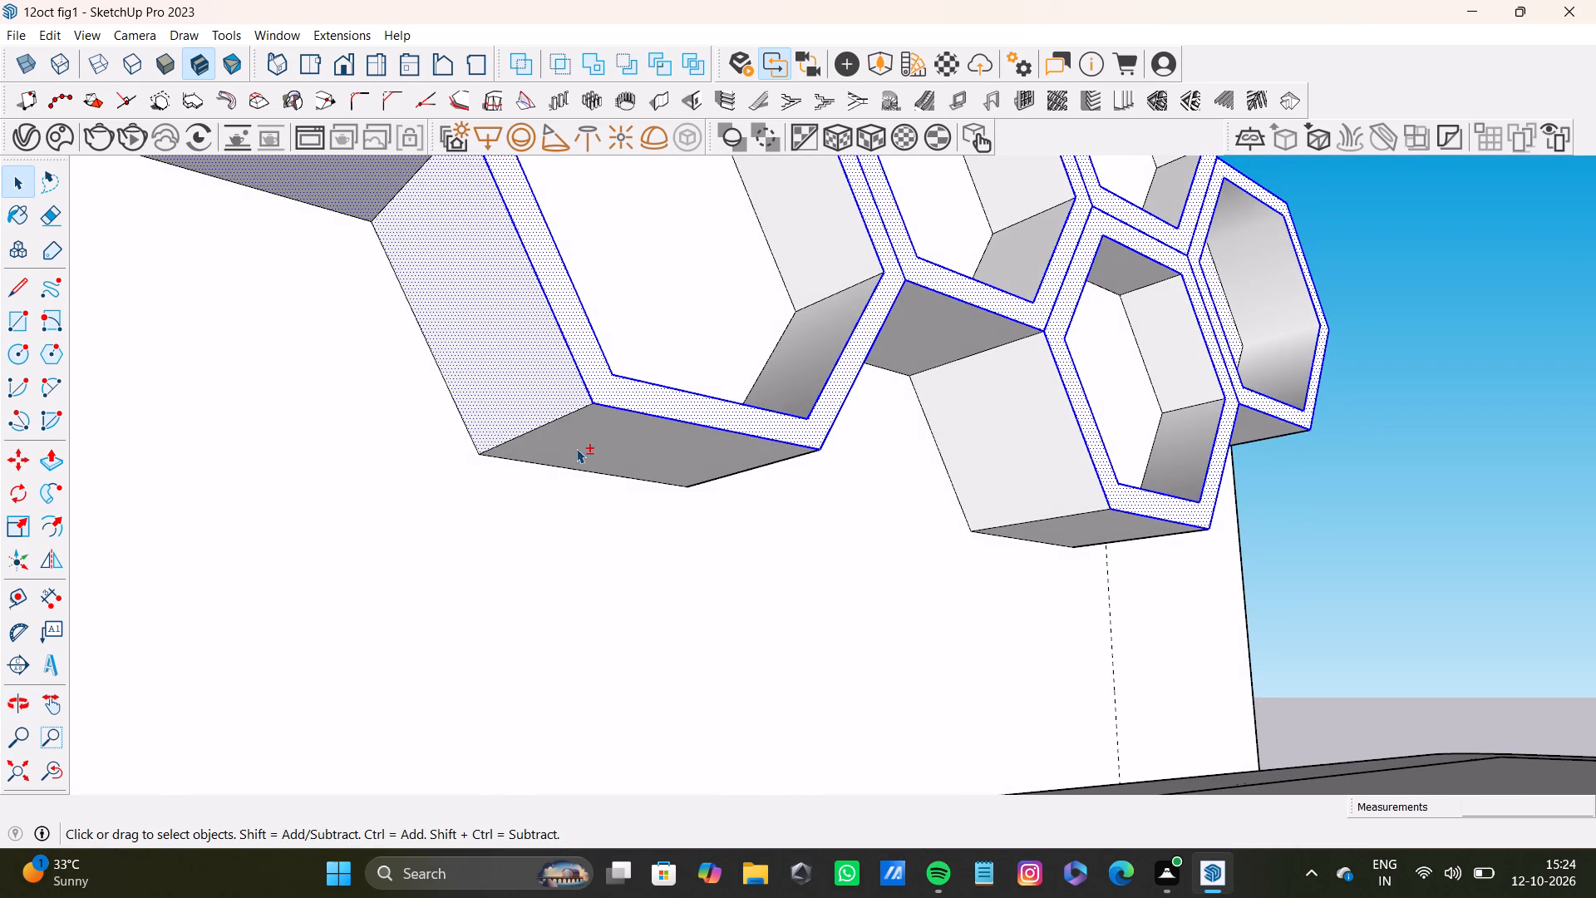
pyautogui.keyDown('shift'); pyautogui.click(578, 450); pyautogui.keyUp('shift')
pyautogui.keyDown('shift'); pyautogui.moveTo(815, 424); pyautogui.dragTo(289, 570, button='middle'); pyautogui.keyUp('shift')
pyautogui.scroll(4, 531, 560)
pyautogui.keyDown('shift'); pyautogui.moveTo(587, 486); pyautogui.dragTo(595, 481); pyautogui.keyUp('shift')
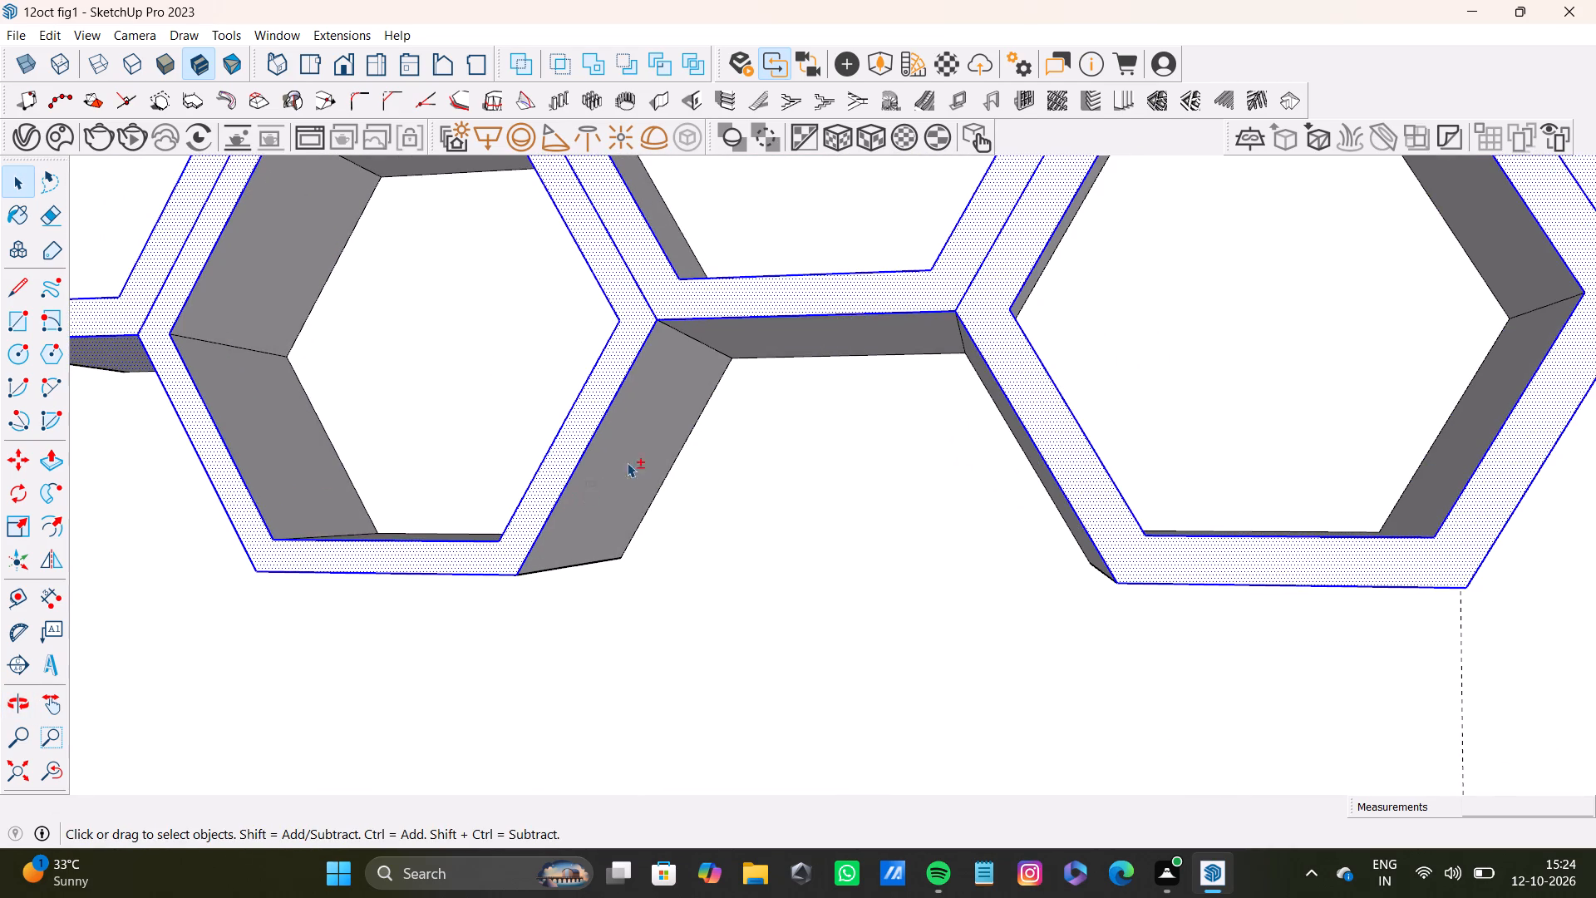
pyautogui.keyDown('shift'); pyautogui.click(675, 427); pyautogui.keyUp('shift')
# Add the underside of the centre hexagon and both slanted outer faces of the lower-right hexagon to the selection.
pyautogui.keyDown('shift'); pyautogui.click(746, 347); pyautogui.keyUp('shift')
pyautogui.moveTo(935, 427); pyautogui.dragTo(1159, 427, button='middle')
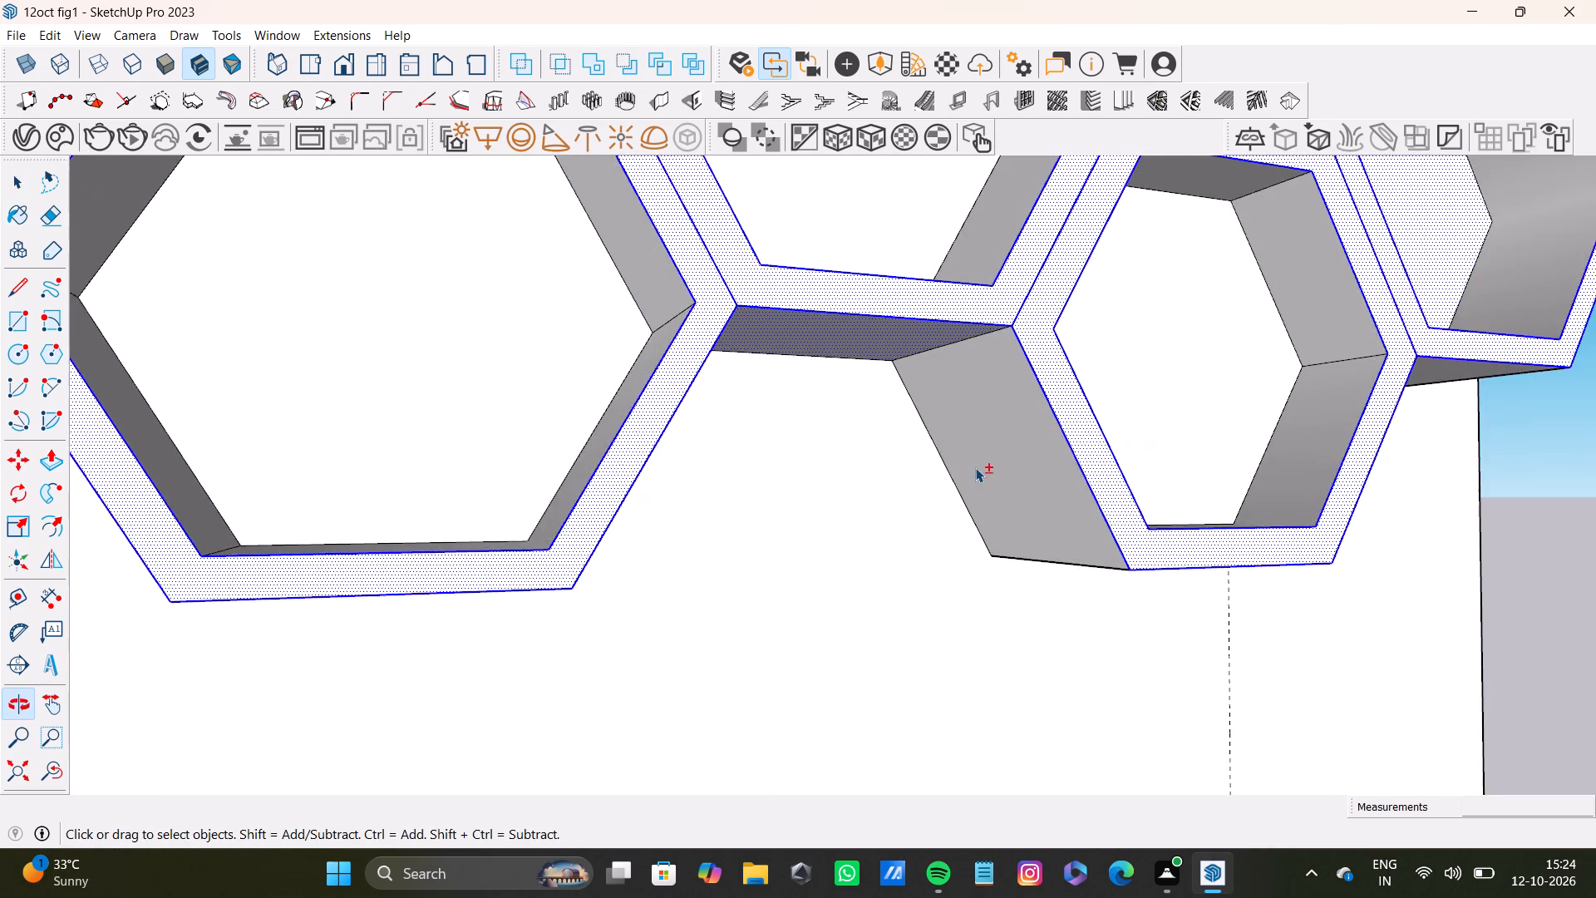
pyautogui.keyDown('shift'); pyautogui.scroll(3, 975, 467); pyautogui.keyUp('shift')
pyautogui.keyDown('shift'); pyautogui.click(1004, 456); pyautogui.keyUp('shift')
pyautogui.keyDown('shift'); pyautogui.scroll(-4, 1005, 475); pyautogui.keyUp('shift')
pyautogui.keyDown('shift'); pyautogui.moveTo(1121, 515); pyautogui.dragTo(226, 506, button='middle'); pyautogui.keyUp('shift')
pyautogui.scroll(4, 757, 475)
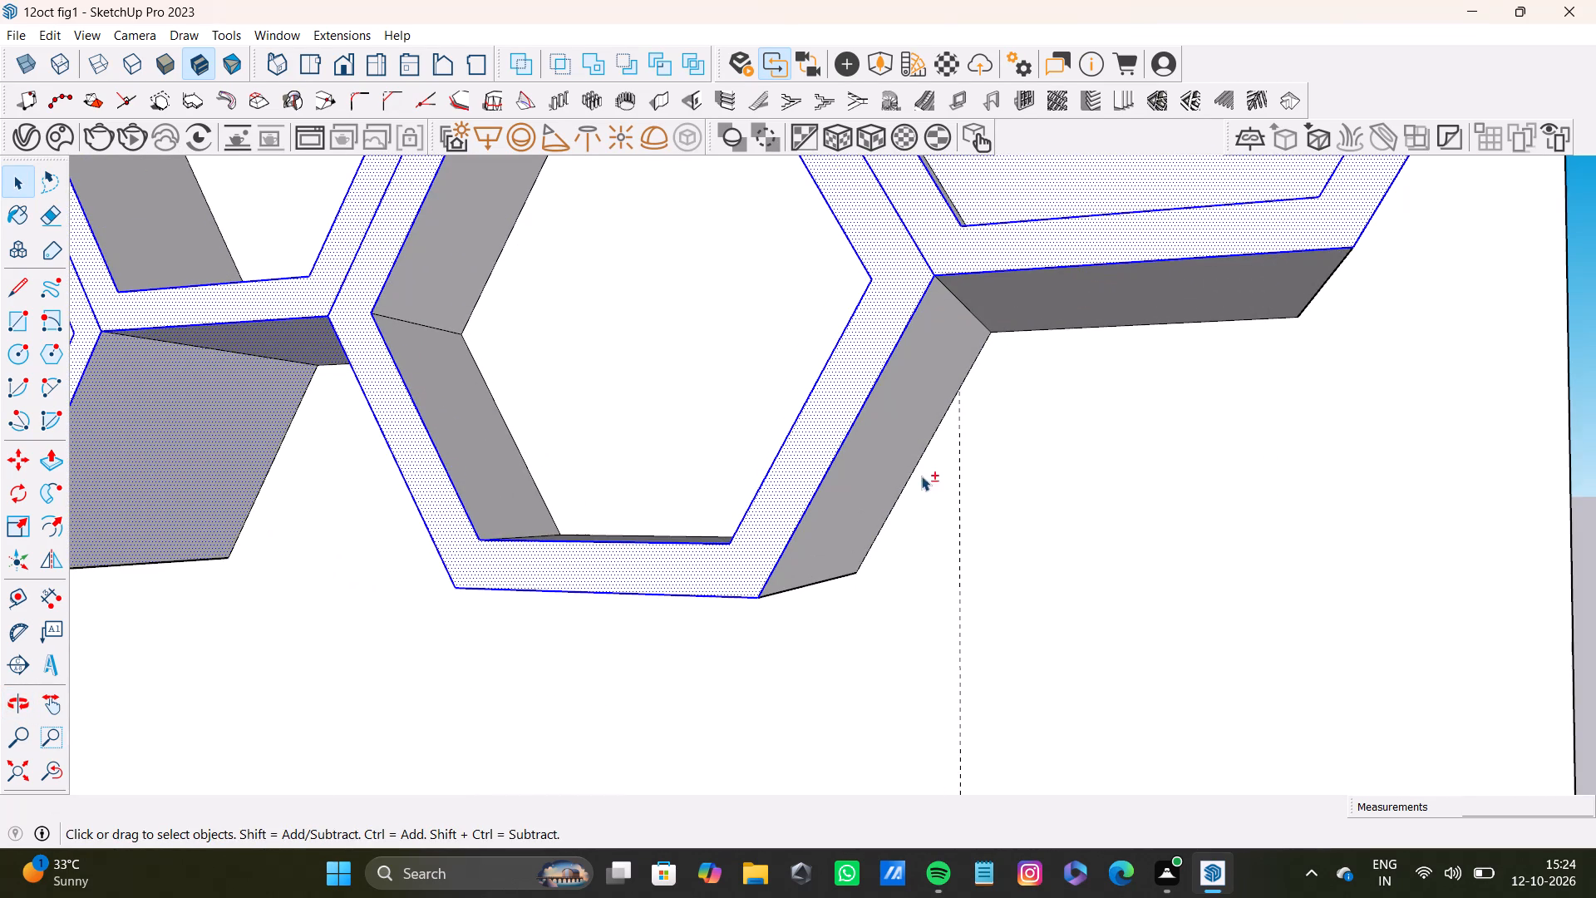
pyautogui.keyDown('shift'); pyautogui.click(863, 481); pyautogui.keyUp('shift')
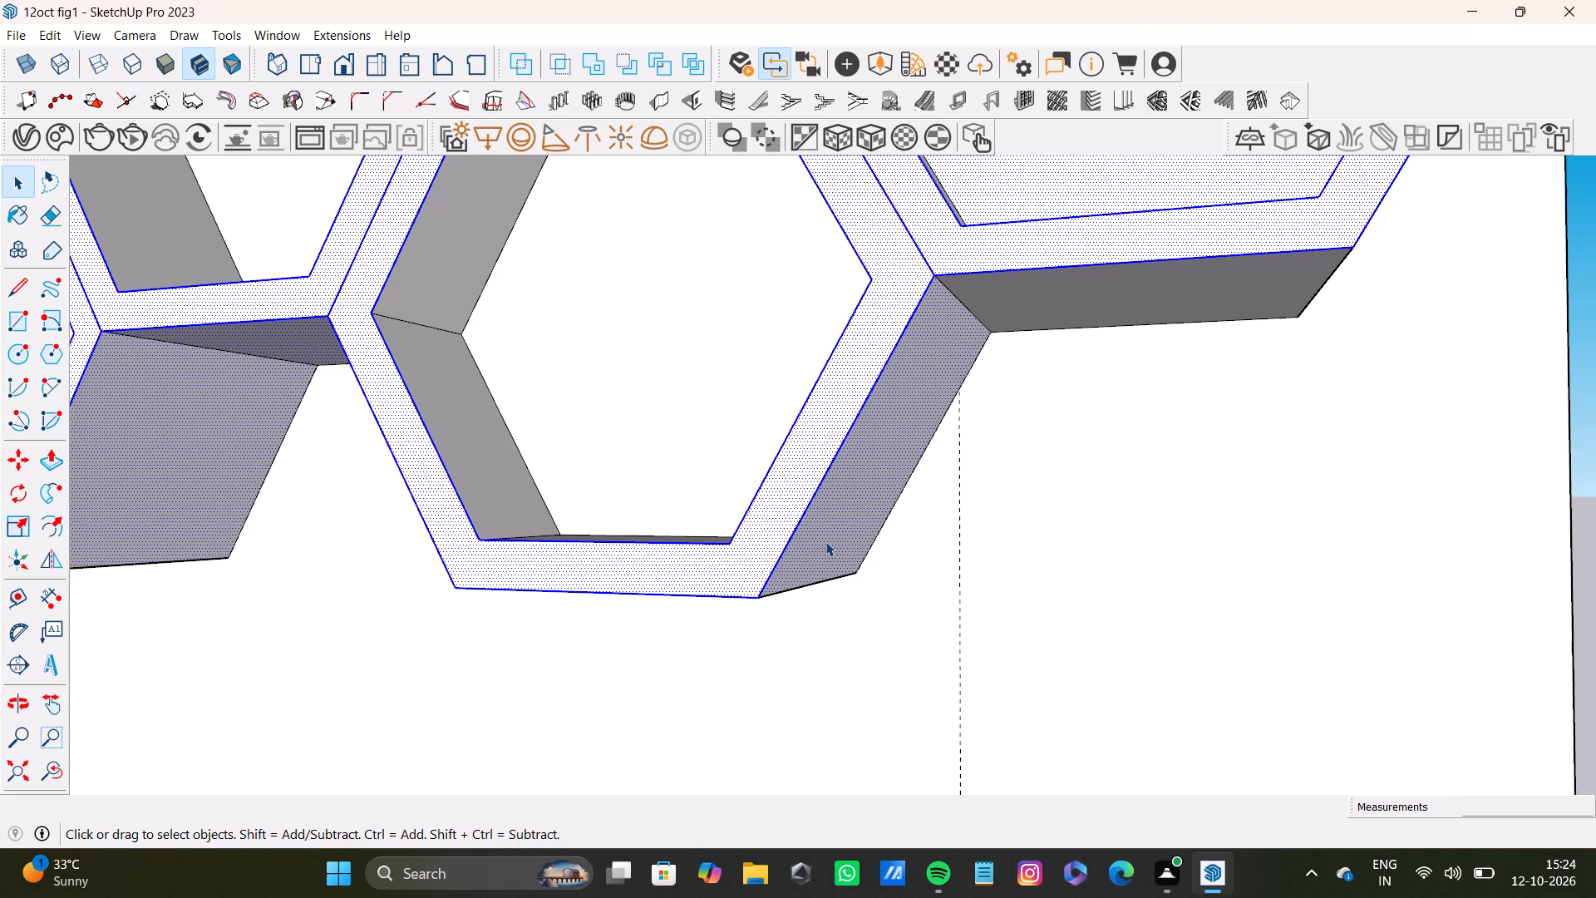
# Add the underside, both right outer faces and the top of the rightmost hexagon to the selection.
pyautogui.scroll(-16, 996, 241)
pyautogui.scroll(-20, 864, 304)
pyautogui.scroll(-1, 864, 304)
pyautogui.moveTo(895, 300); pyautogui.dragTo(785, 446, button='middle')
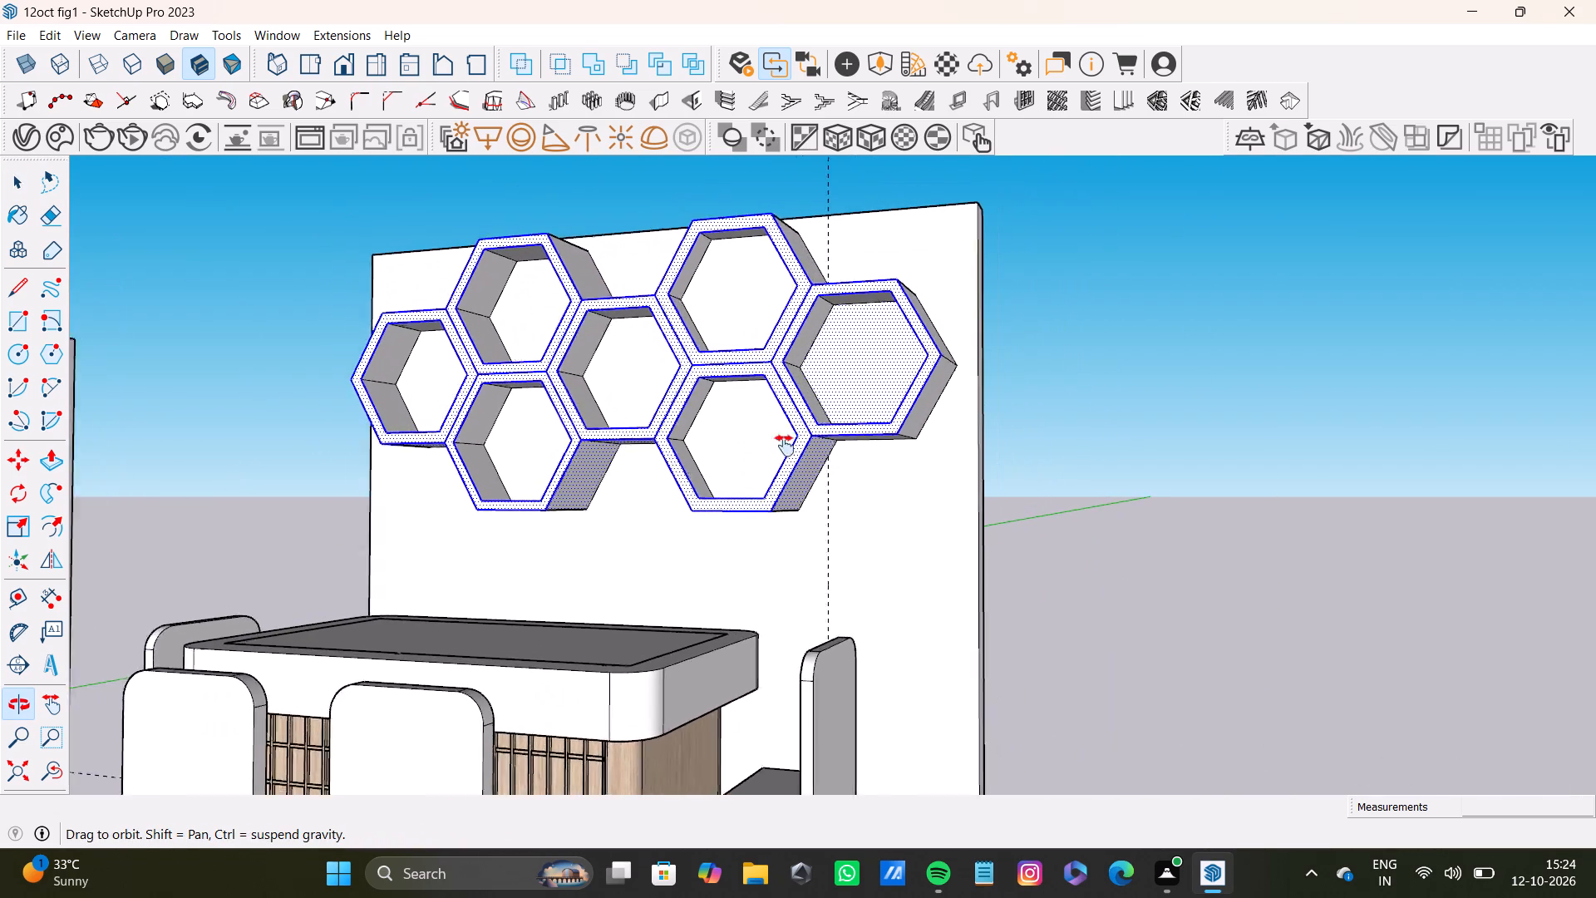
pyautogui.moveTo(785, 446); pyautogui.dragTo(695, 269, button='middle')
pyautogui.scroll(7, 874, 456)
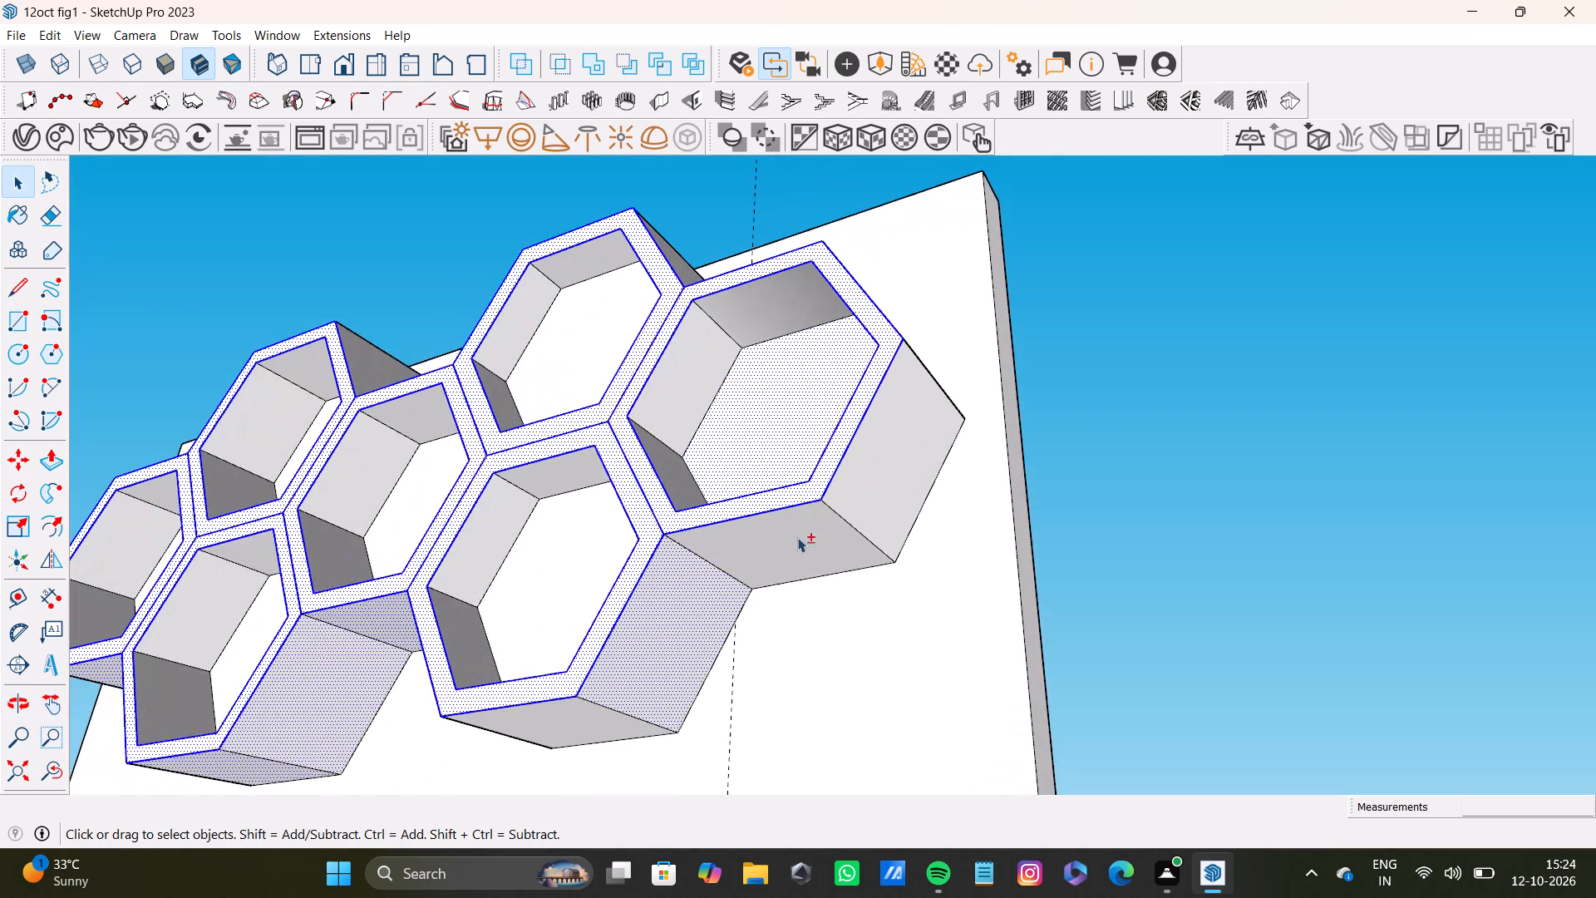
pyautogui.keyDown('shift'); pyautogui.click(799, 534); pyautogui.keyUp('shift')
pyautogui.keyDown('shift'); pyautogui.click(884, 506); pyautogui.keyUp('shift')
pyautogui.keyDown('shift'); pyautogui.moveTo(857, 399); pyautogui.dragTo(756, 721, button='middle'); pyautogui.keyUp('shift')
pyautogui.keyDown('shift'); pyautogui.scroll(2, 768, 619); pyautogui.keyUp('shift')
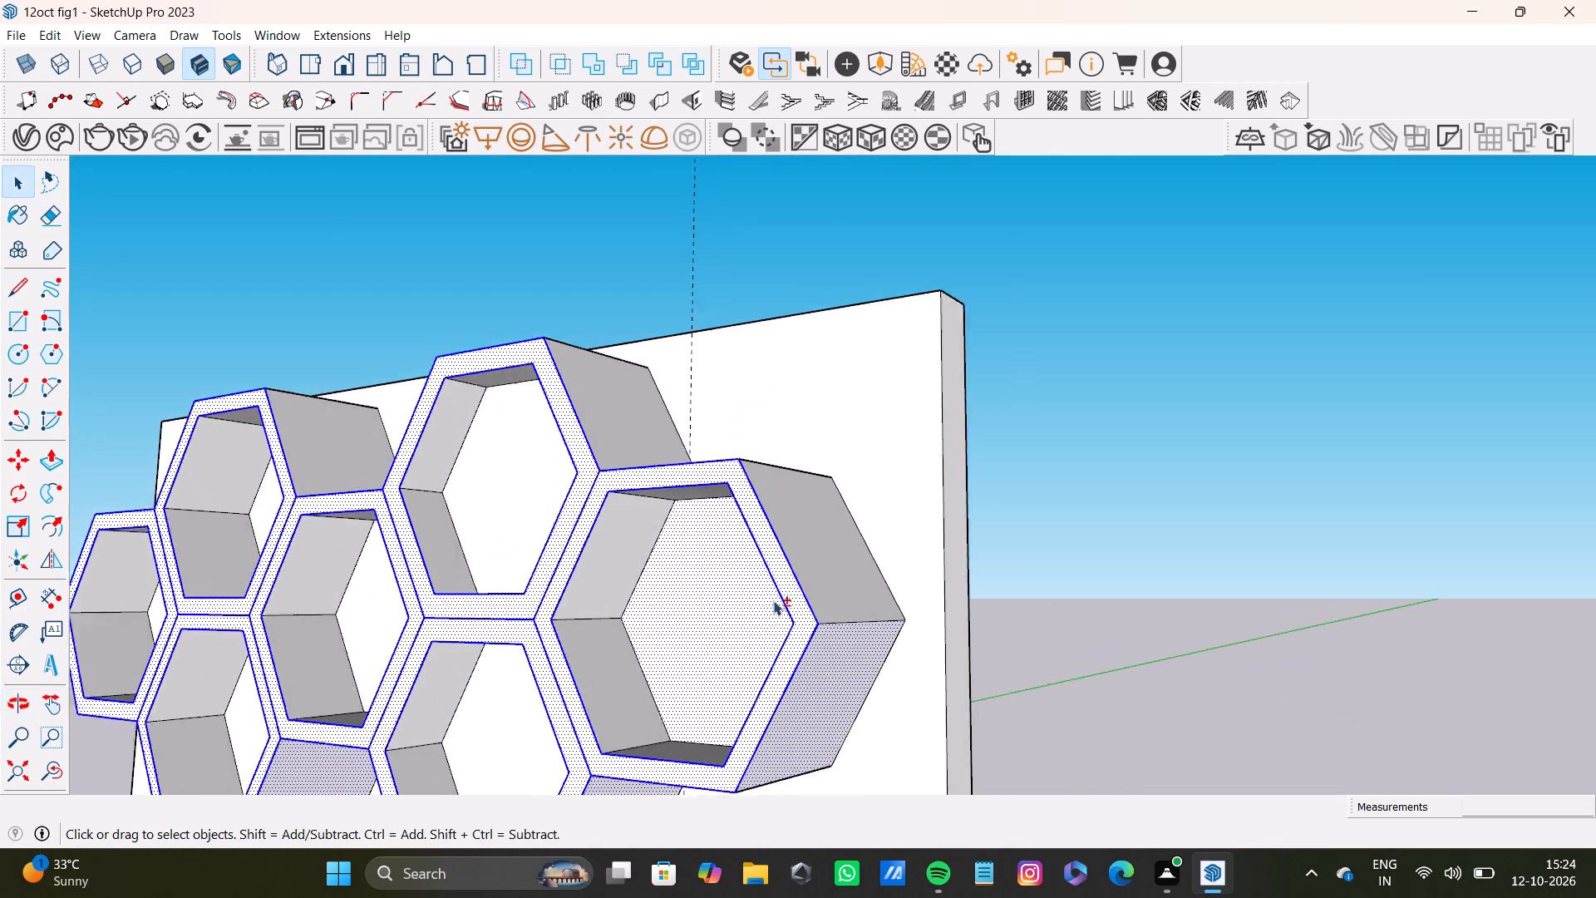
pyautogui.keyDown('shift'); pyautogui.scroll(1, 773, 600); pyautogui.keyUp('shift')
pyautogui.keyDown('shift'); pyautogui.click(820, 555); pyautogui.keyUp('shift')
pyautogui.moveTo(746, 479); pyautogui.dragTo(843, 762, button='middle')
pyautogui.keyDown('shift'); pyautogui.scroll(4, 739, 643); pyautogui.keyUp('shift')
pyautogui.keyDown('shift'); pyautogui.click(724, 573); pyautogui.keyUp('shift')
# Add the outer side and top faces of the two upper hexagons and the centre hexagon's top face to the selection.
pyautogui.keyDown('shift'); pyautogui.click(559, 521); pyautogui.keyUp('shift')
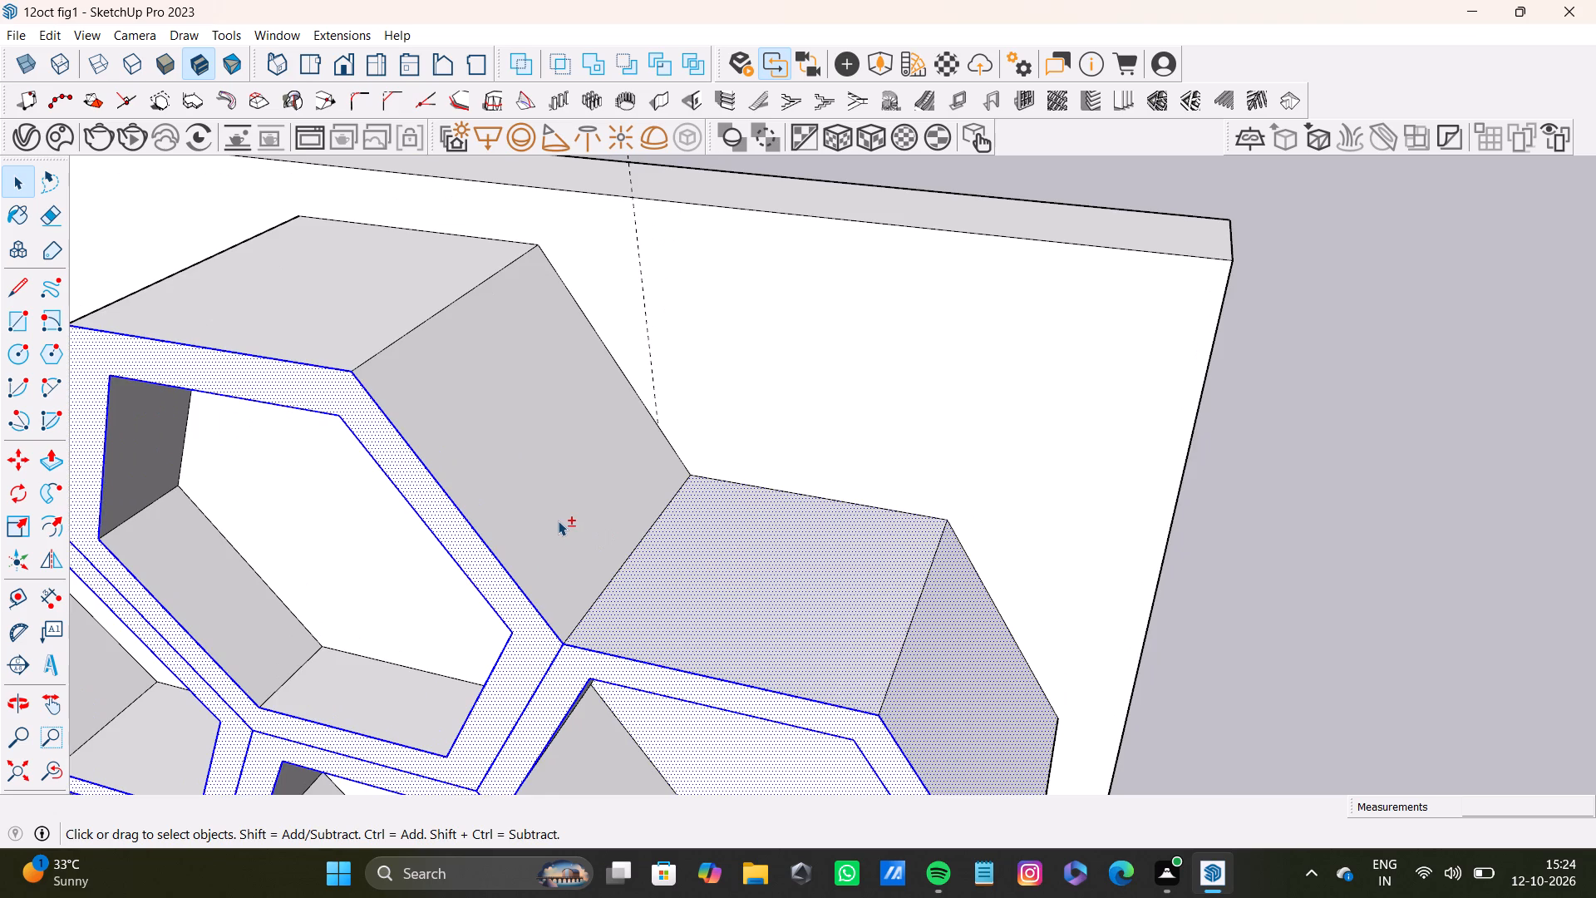
pyautogui.keyDown('shift'); pyautogui.scroll(-4, 550, 521); pyautogui.keyUp('shift')
pyautogui.keyDown('shift'); pyautogui.moveTo(441, 504); pyautogui.dragTo(814, 550, button='middle'); pyautogui.keyUp('shift')
pyautogui.keyDown('shift'); pyautogui.click(775, 383); pyautogui.keyUp('shift')
pyautogui.keyDown('shift'); pyautogui.click(560, 506); pyautogui.keyUp('shift')
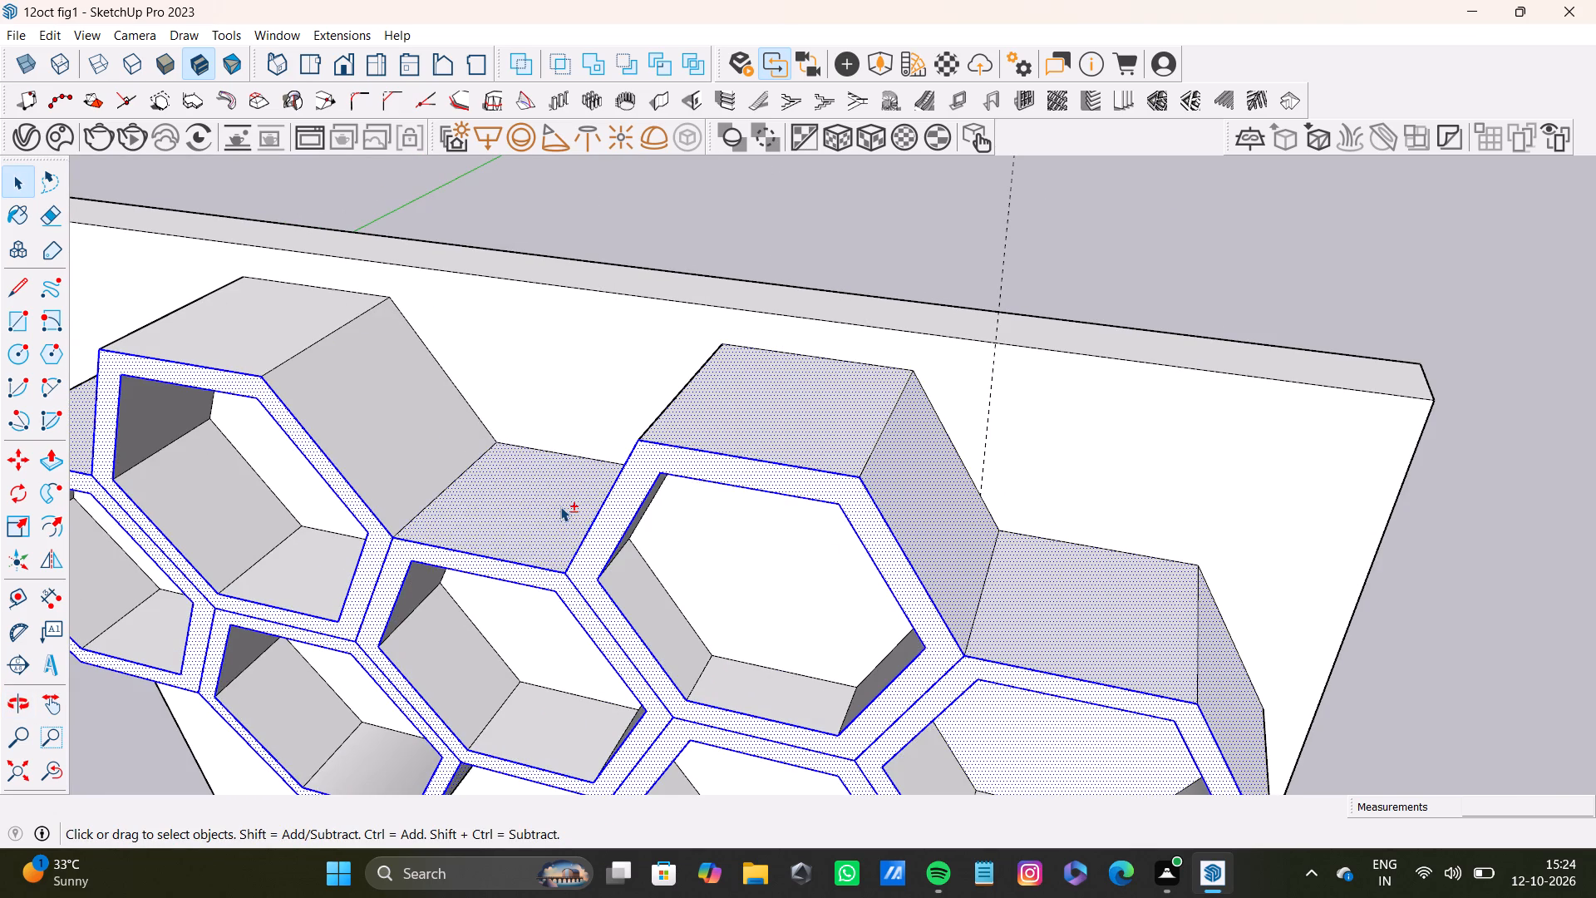
pyautogui.keyDown('shift'); pyautogui.moveTo(560, 506); pyautogui.dragTo(848, 561, button='middle'); pyautogui.keyUp('shift')
pyautogui.keyDown('shift'); pyautogui.click(702, 486); pyautogui.keyUp('shift')
pyautogui.keyDown('shift'); pyautogui.click(603, 407); pyautogui.keyUp('shift')
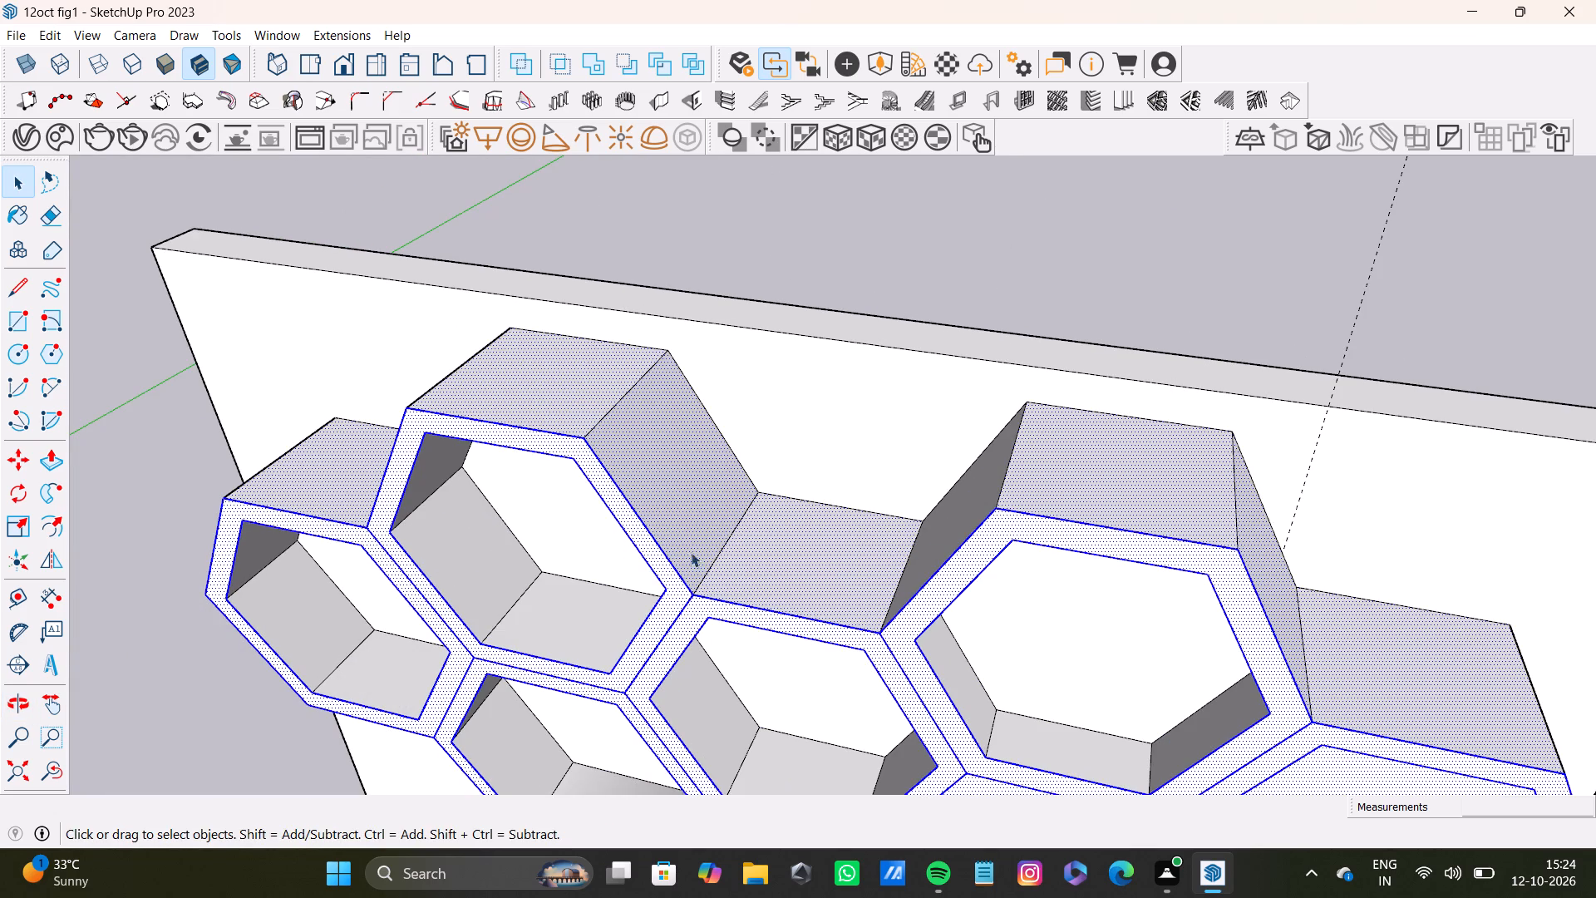
pyautogui.moveTo(712, 553); pyautogui.dragTo(1252, 450, button='middle')
pyautogui.keyDown('shift'); pyautogui.moveTo(670, 586); pyautogui.dragTo(690, 579); pyautogui.keyUp('shift')
pyautogui.keyDown('shift'); pyautogui.click(996, 418); pyautogui.keyUp('shift')
pyautogui.keyDown('shift'); pyautogui.scroll(-4, 1039, 501); pyautogui.keyUp('shift')
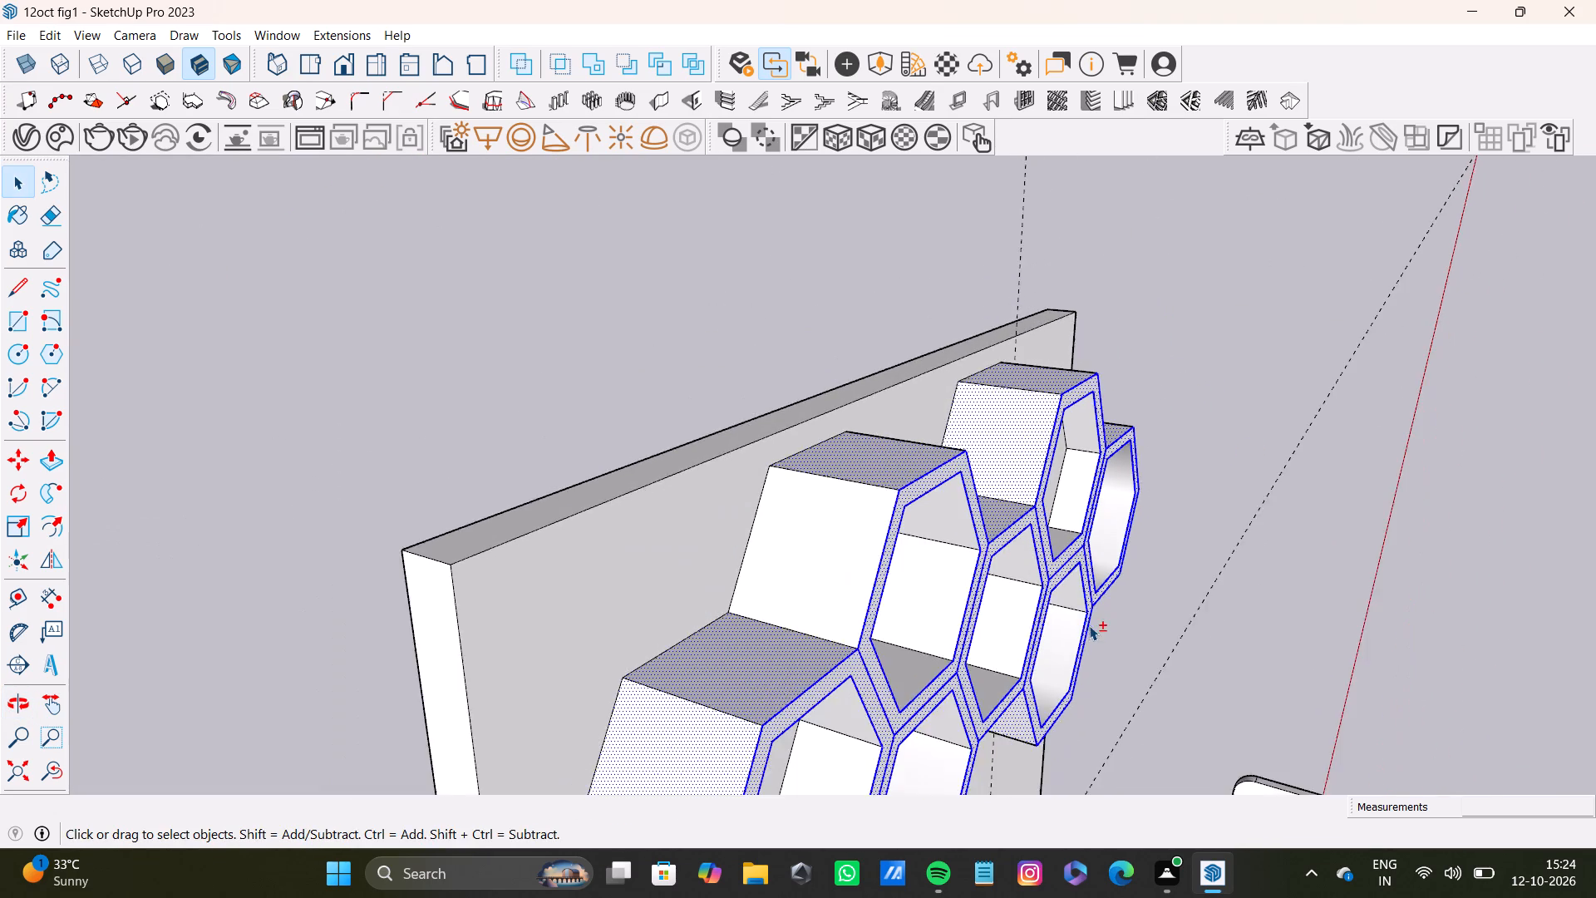
pyautogui.keyDown('shift'); pyautogui.moveTo(1089, 625); pyautogui.dragTo(966, 374, button='middle'); pyautogui.keyUp('shift')
pyautogui.keyDown('shift'); pyautogui.click(627, 171); pyautogui.keyUp('shift')
# Paint the selected hexagon rims and outer faces with Wood Lumber ButtJoined from the Wood materials.
pyautogui.keyDown('shift'); pyautogui.scroll(-3, 679, 282); pyautogui.keyUp('shift')
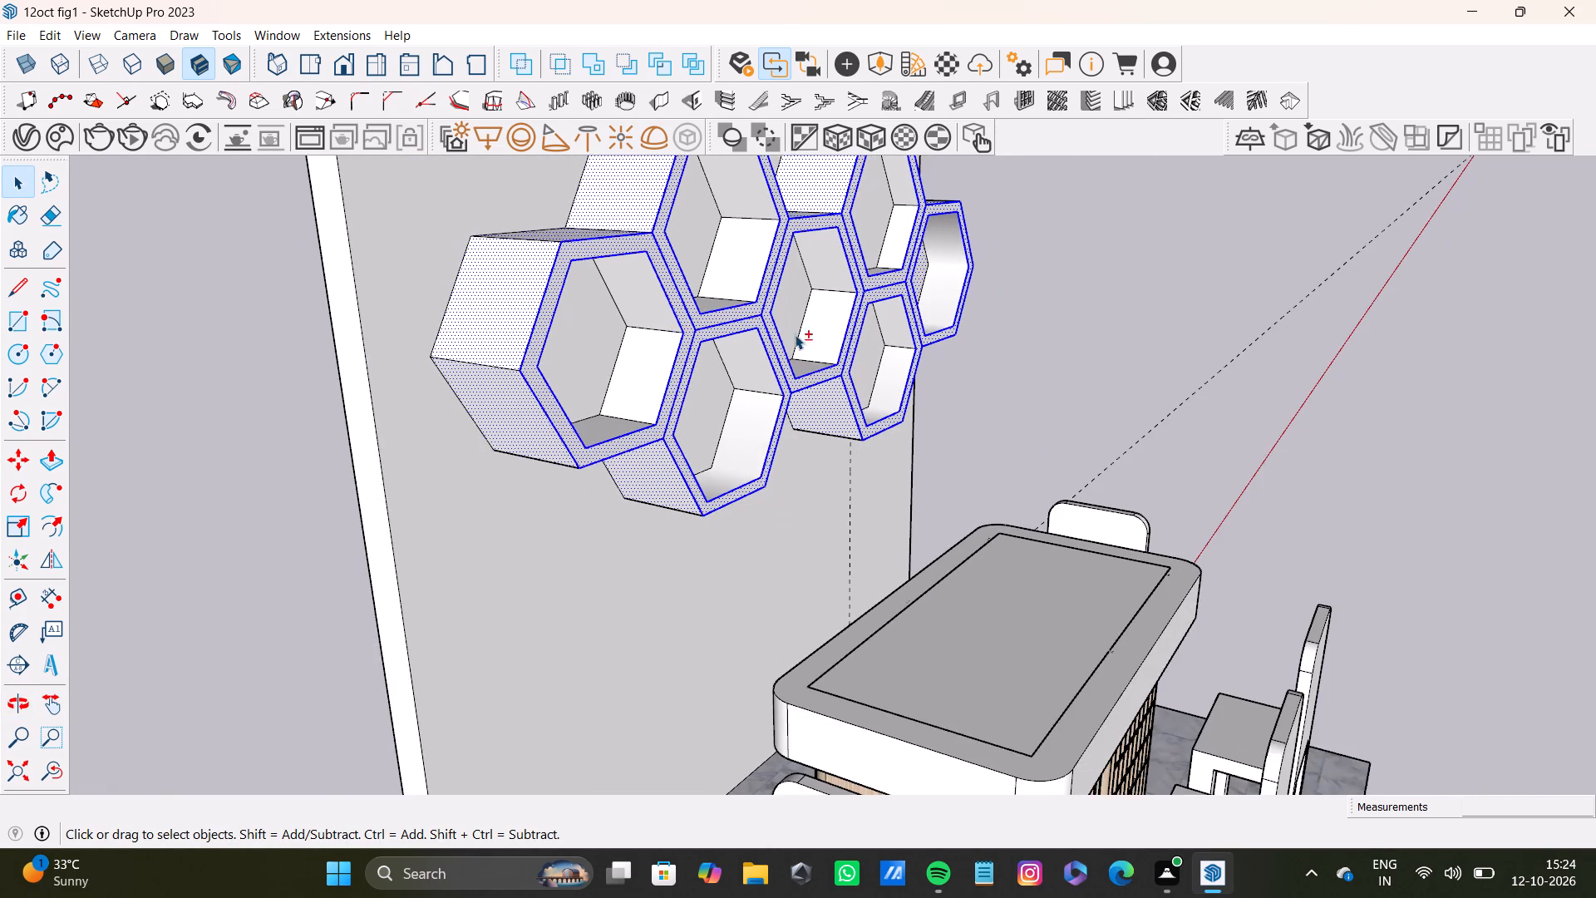
pyautogui.keyDown('shift'); pyautogui.moveTo(800, 331); pyautogui.dragTo(256, 71, button='middle'); pyautogui.keyUp('shift')
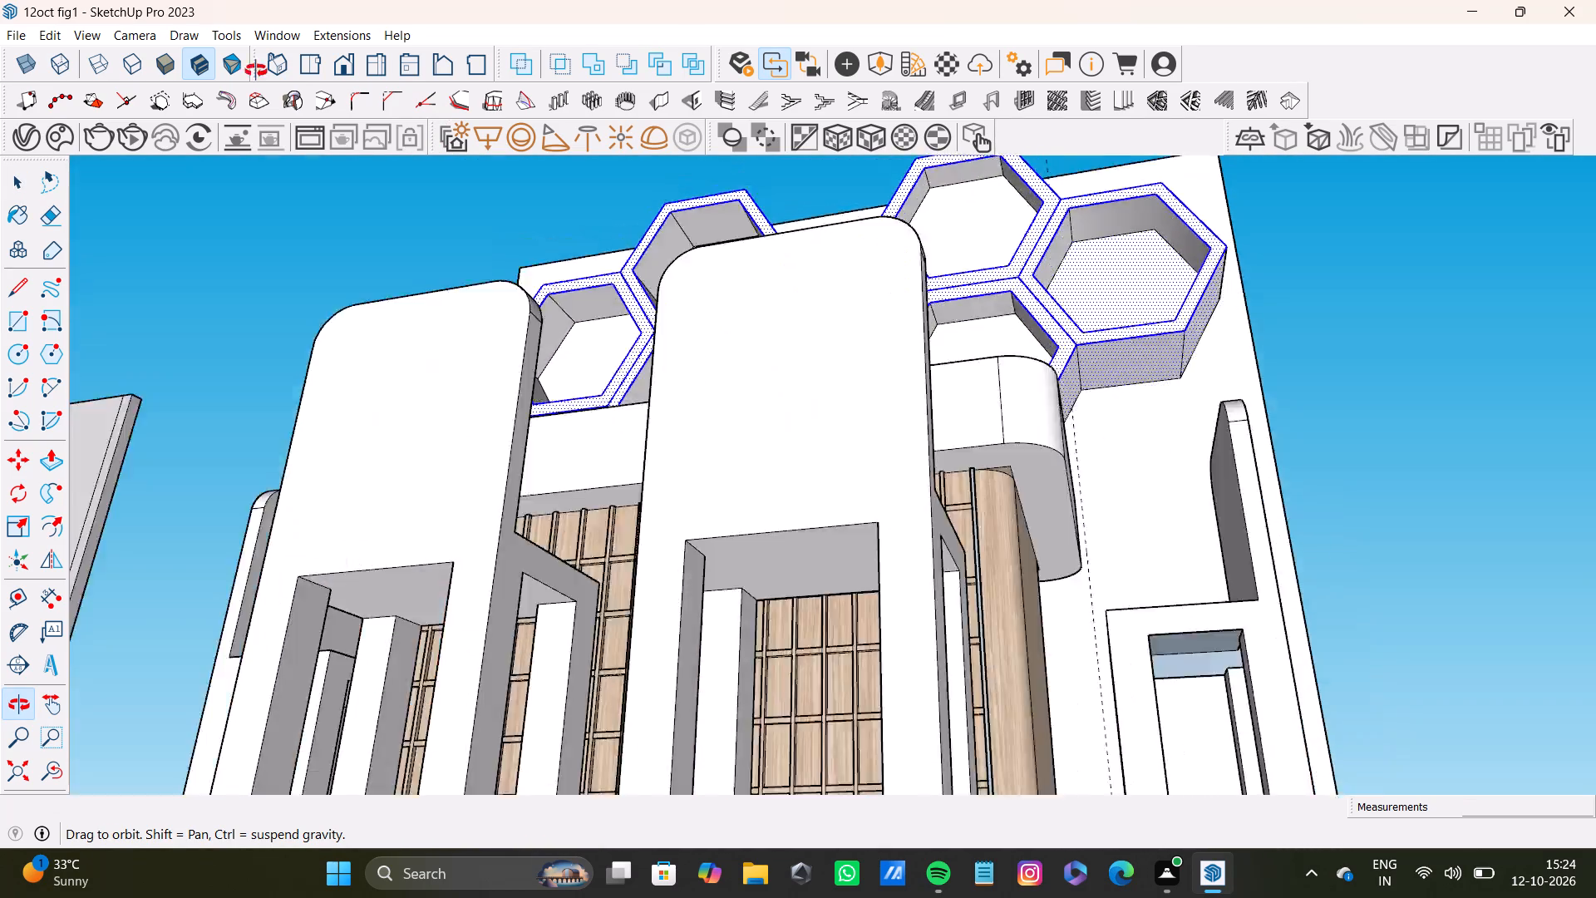
pyautogui.keyDown('shift'); pyautogui.moveTo(256, 71); pyautogui.dragTo(881, 496, button='middle'); pyautogui.keyUp('shift')
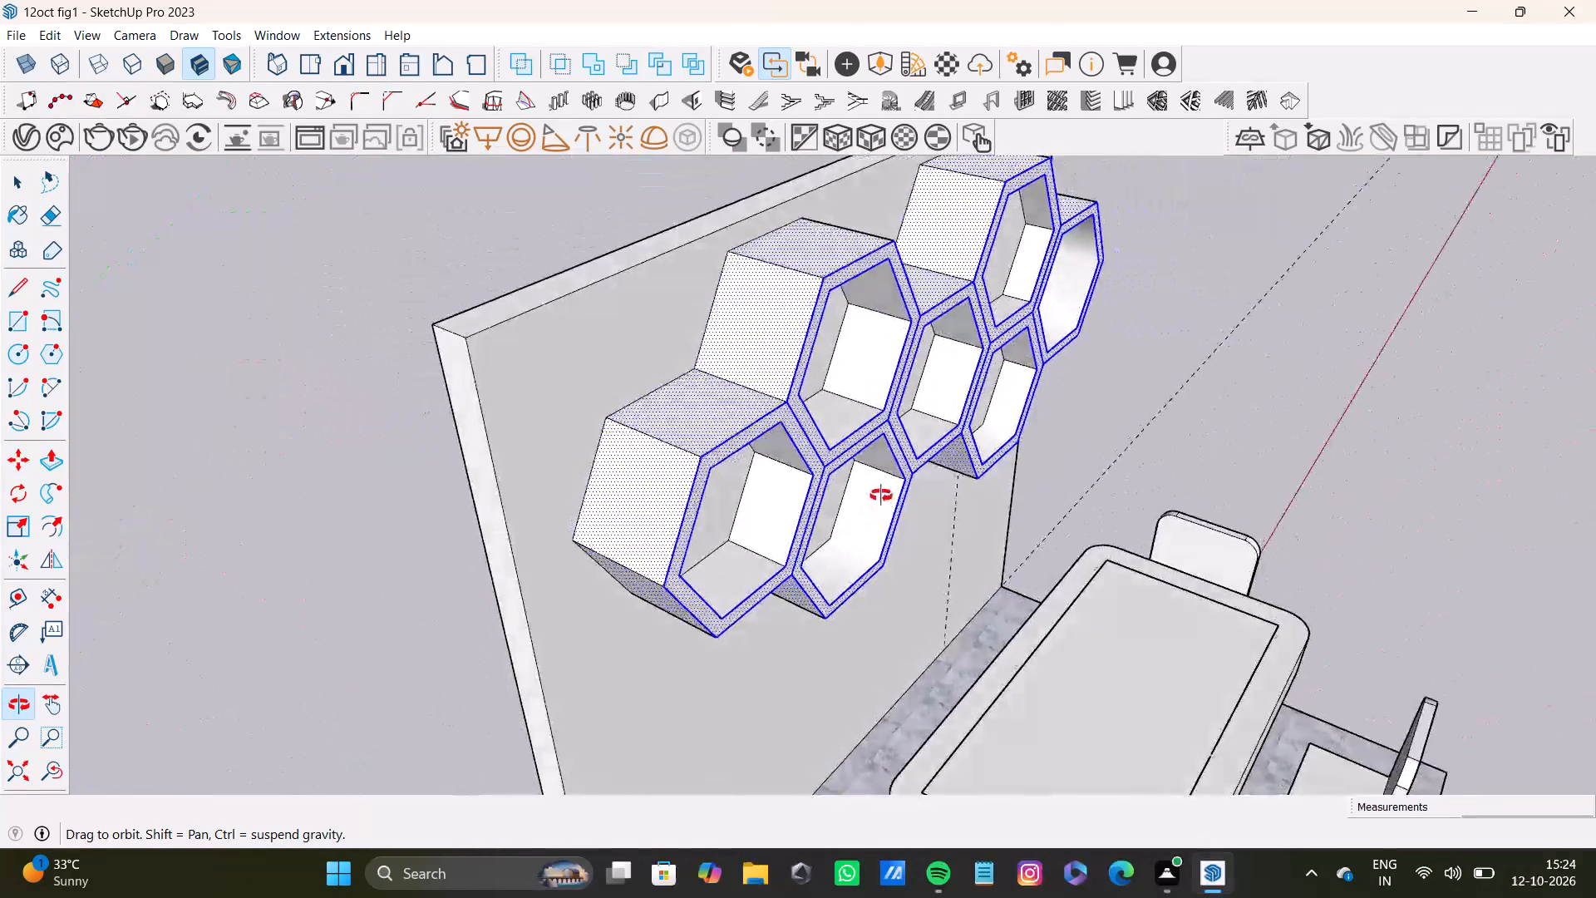
pyautogui.keyDown('shift'); pyautogui.moveTo(881, 496); pyautogui.dragTo(878, 489, button='middle'); pyautogui.keyUp('shift')
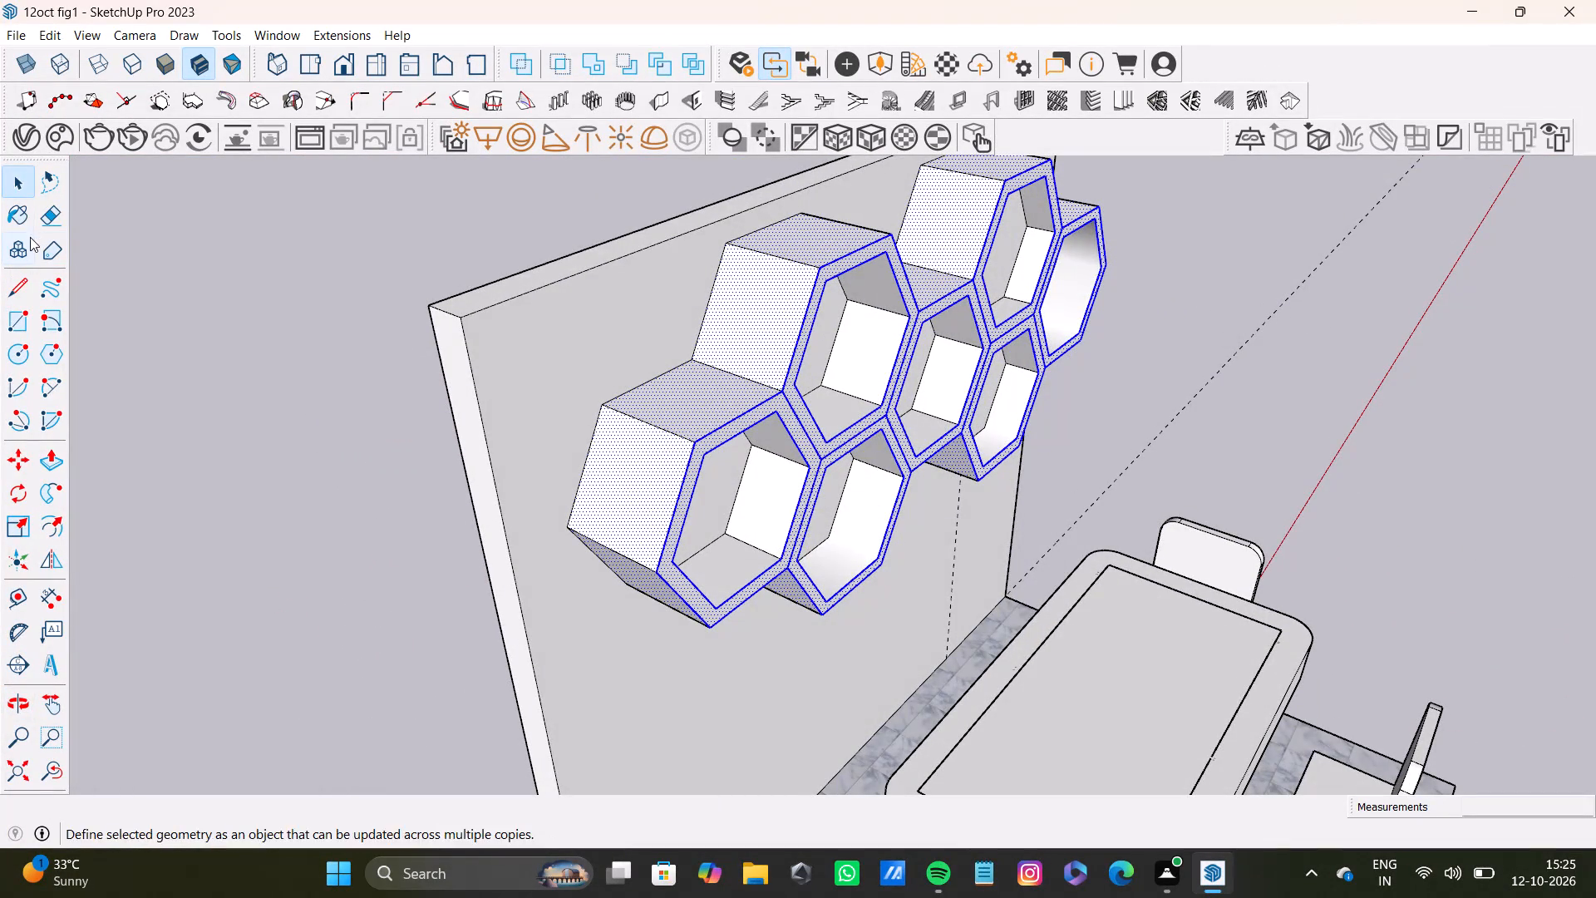
pyautogui.click(12, 226)
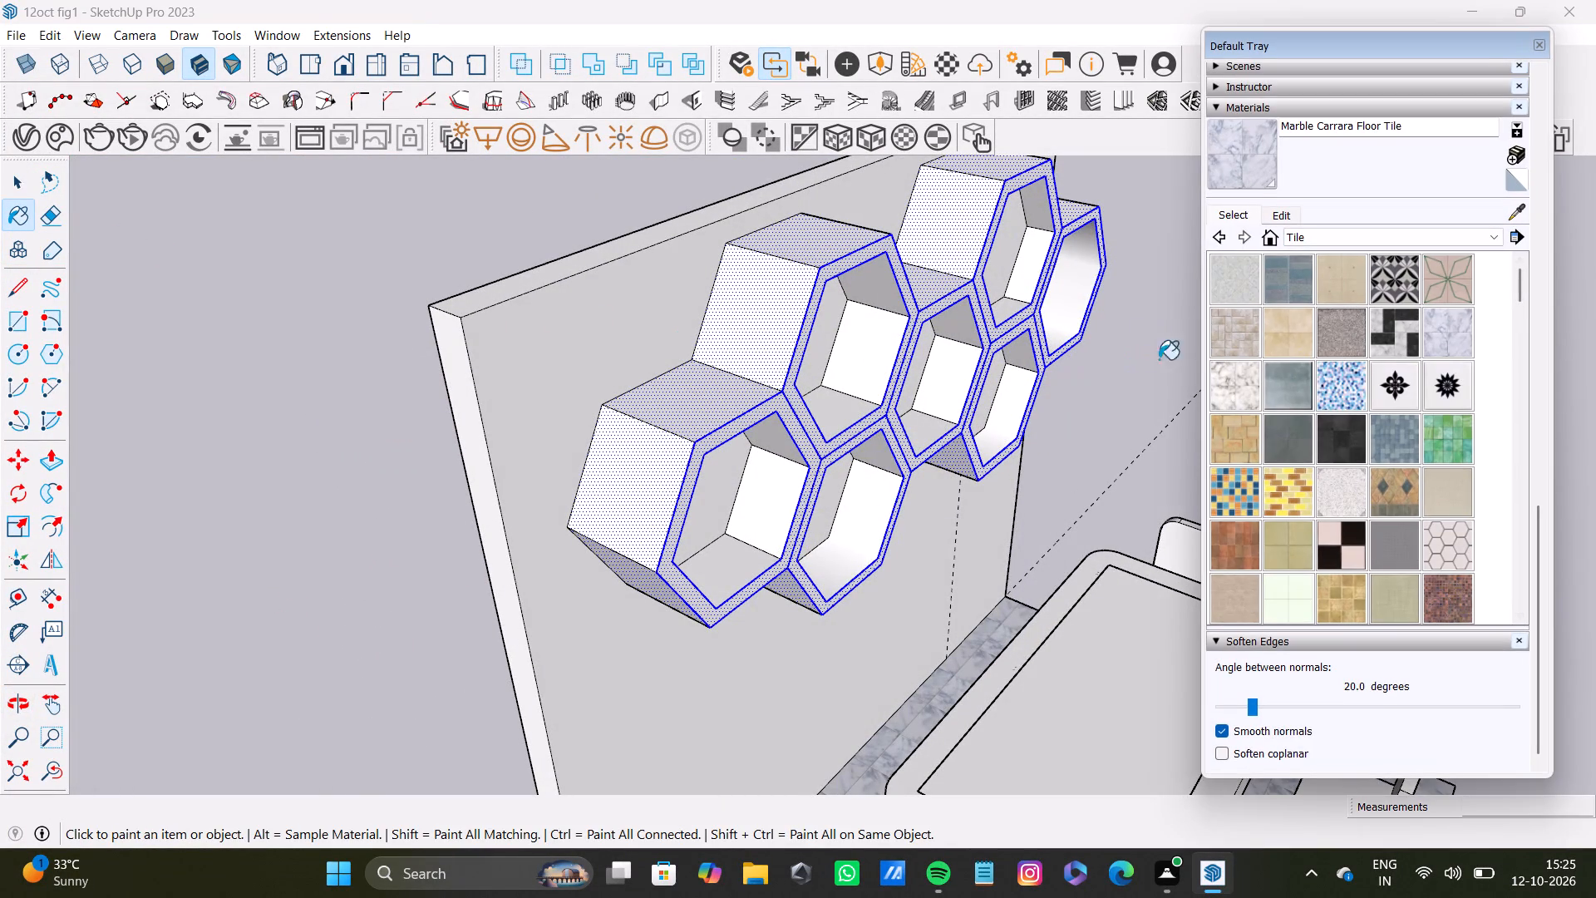
pyautogui.click(1326, 234)
pyautogui.scroll(-2, 1343, 420)
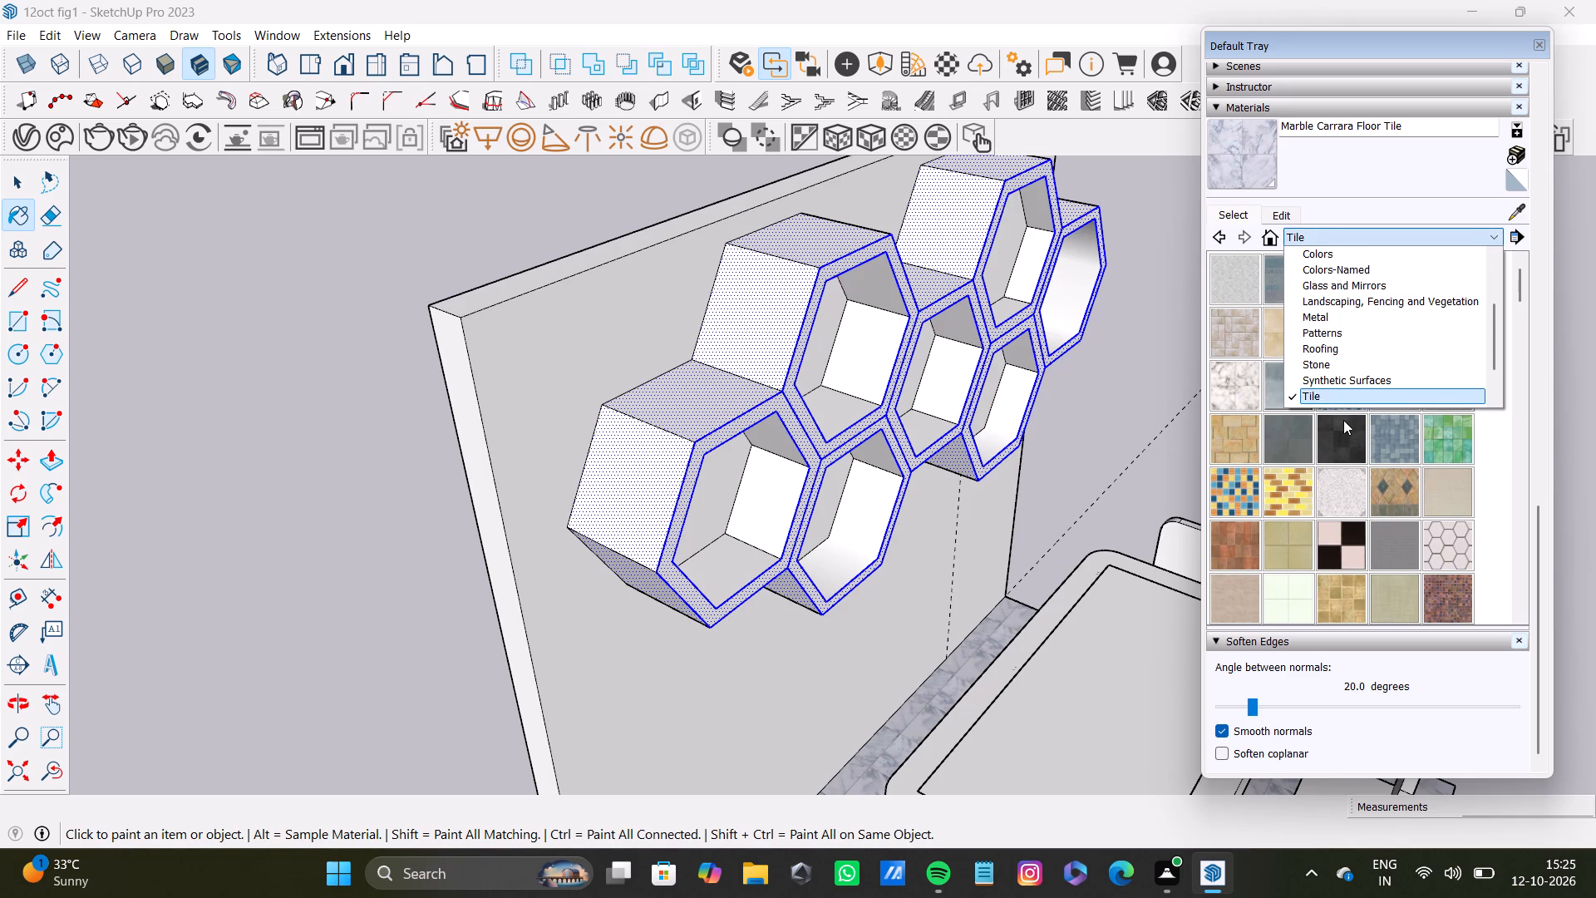
pyautogui.scroll(-6, 1343, 420)
pyautogui.click(1328, 396)
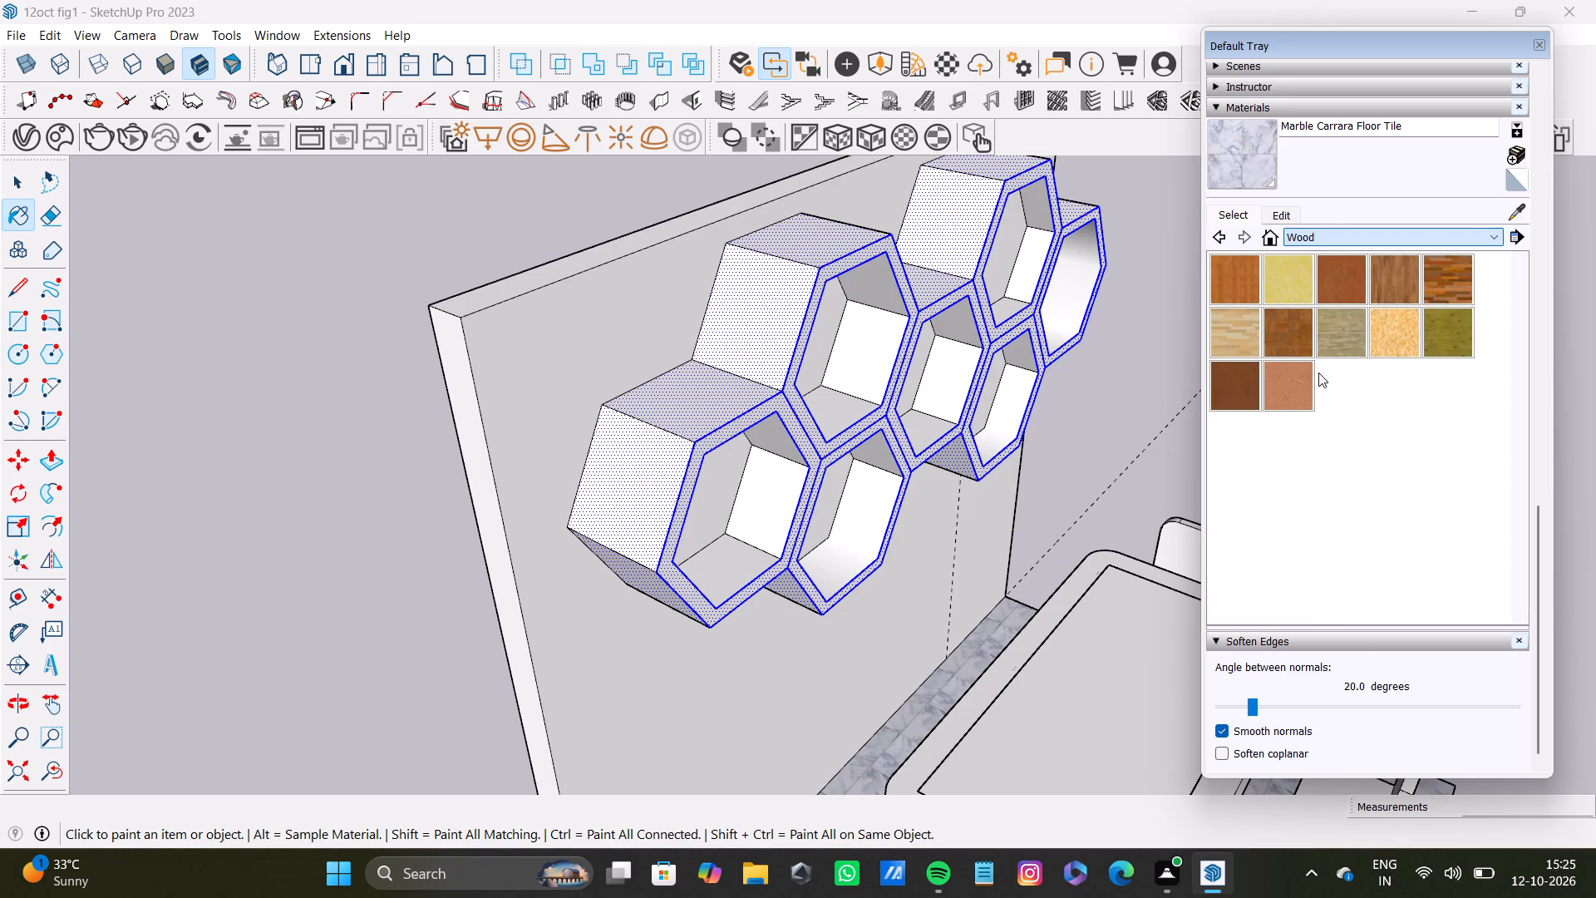
pyautogui.click(1336, 334)
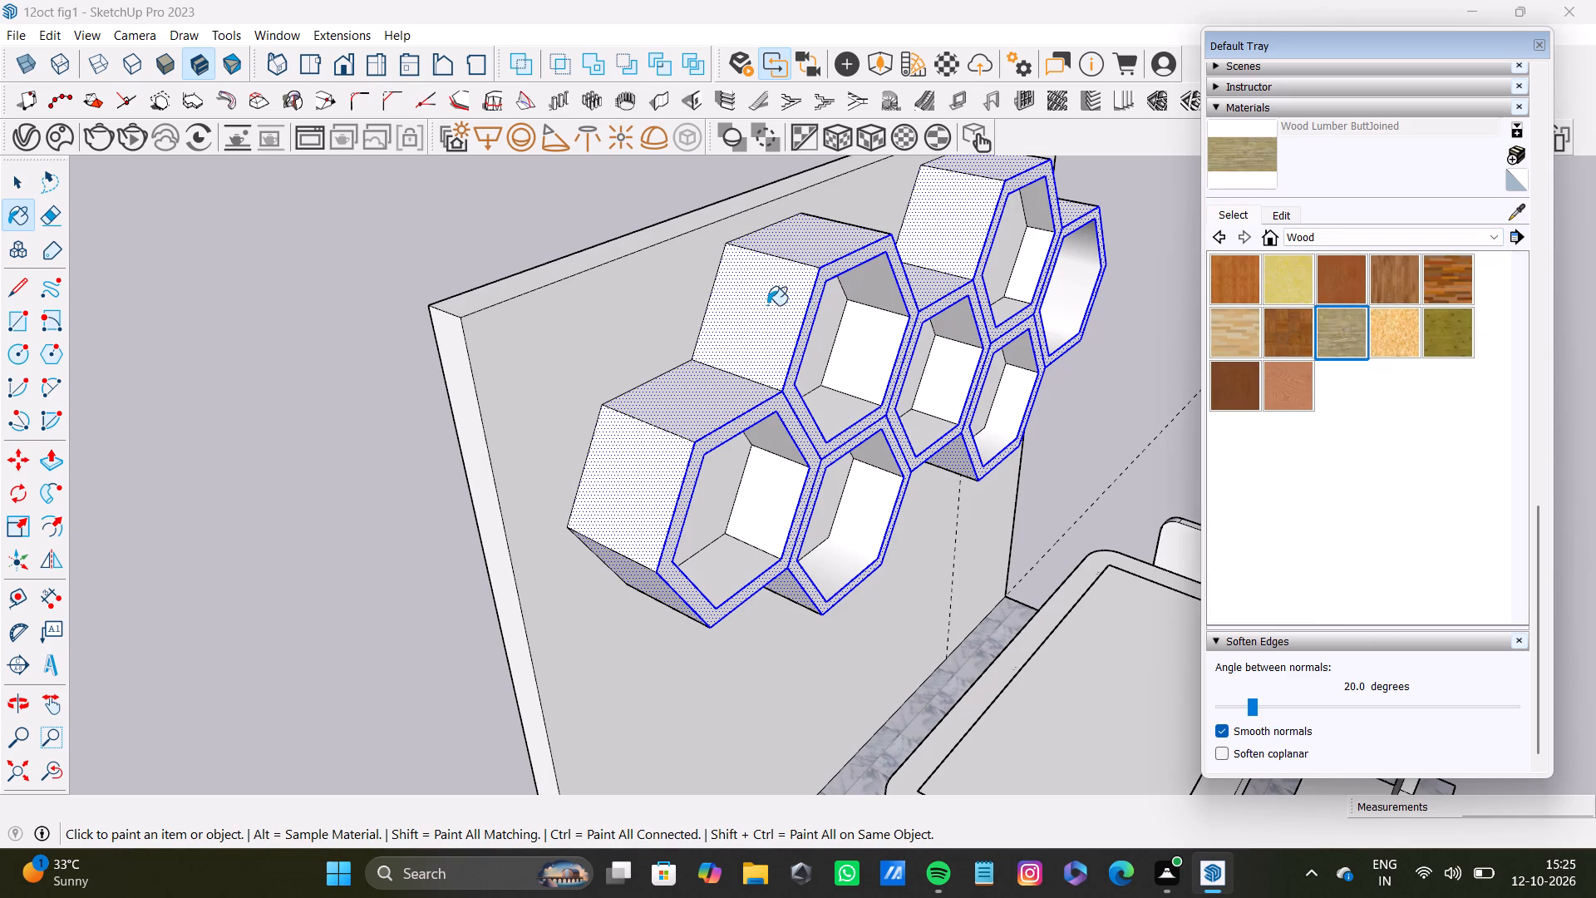
pyautogui.click(767, 305)
# Paint the recessed back panels of the lower-right, centre and lower-left hexagons with Wood Lumber ButtJoined.
pyautogui.scroll(-5, 872, 361)
pyautogui.moveTo(918, 465); pyautogui.dragTo(570, 437, button='middle')
pyautogui.scroll(8, 1057, 510)
pyautogui.moveTo(1042, 466); pyautogui.dragTo(1043, 464, button='middle')
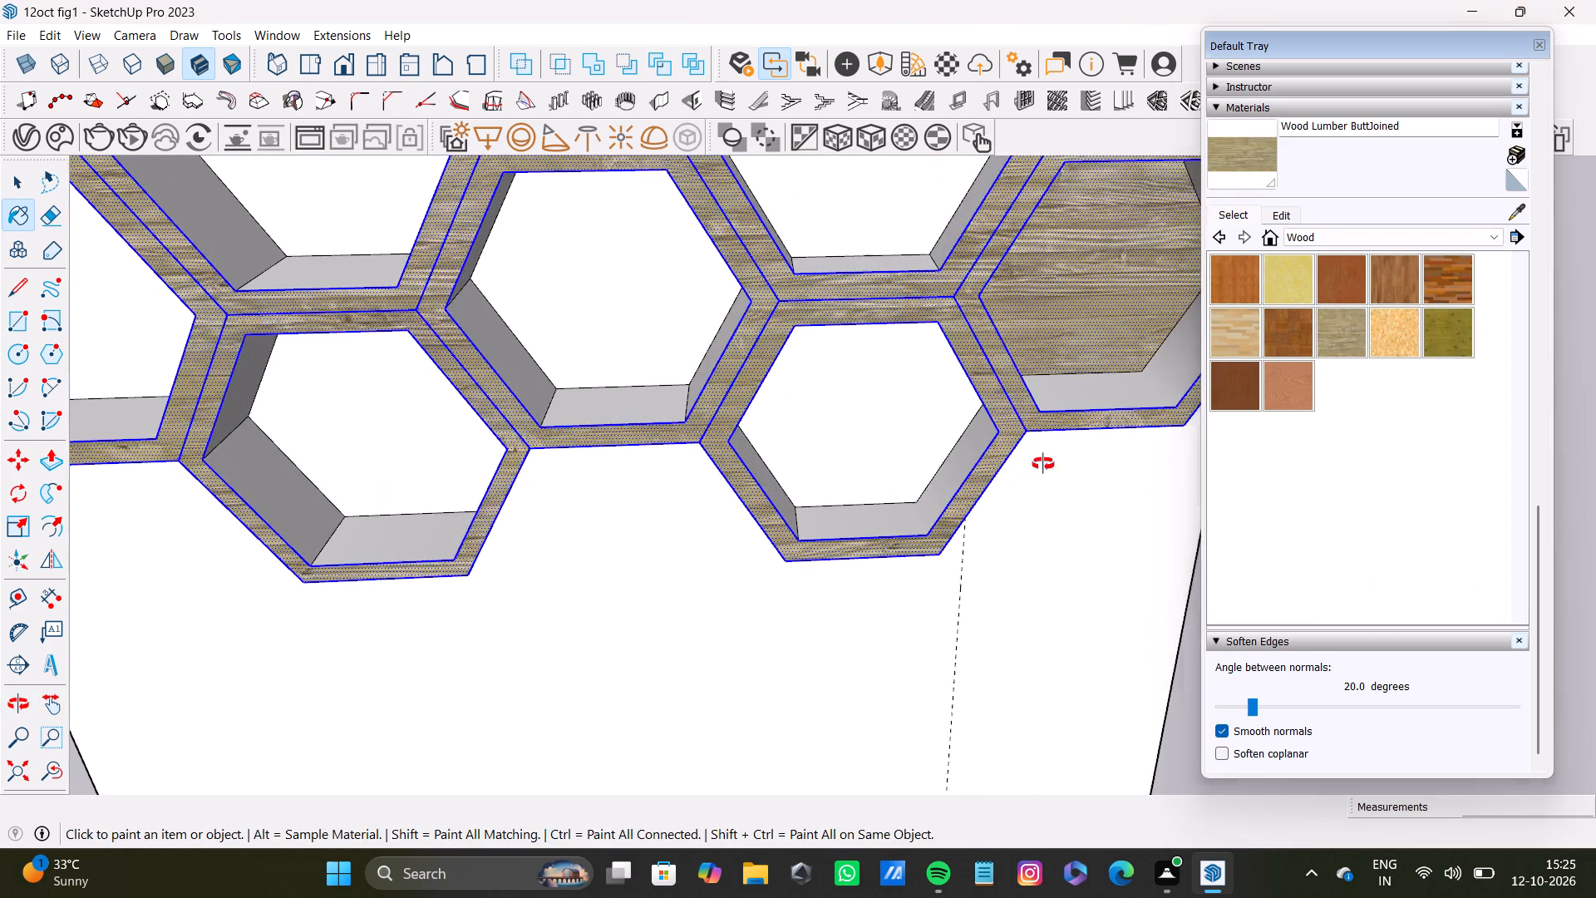
pyautogui.moveTo(1043, 464); pyautogui.dragTo(932, 450, button='middle')
pyautogui.scroll(4, 933, 423)
pyautogui.click(883, 427)
pyautogui.click(528, 307)
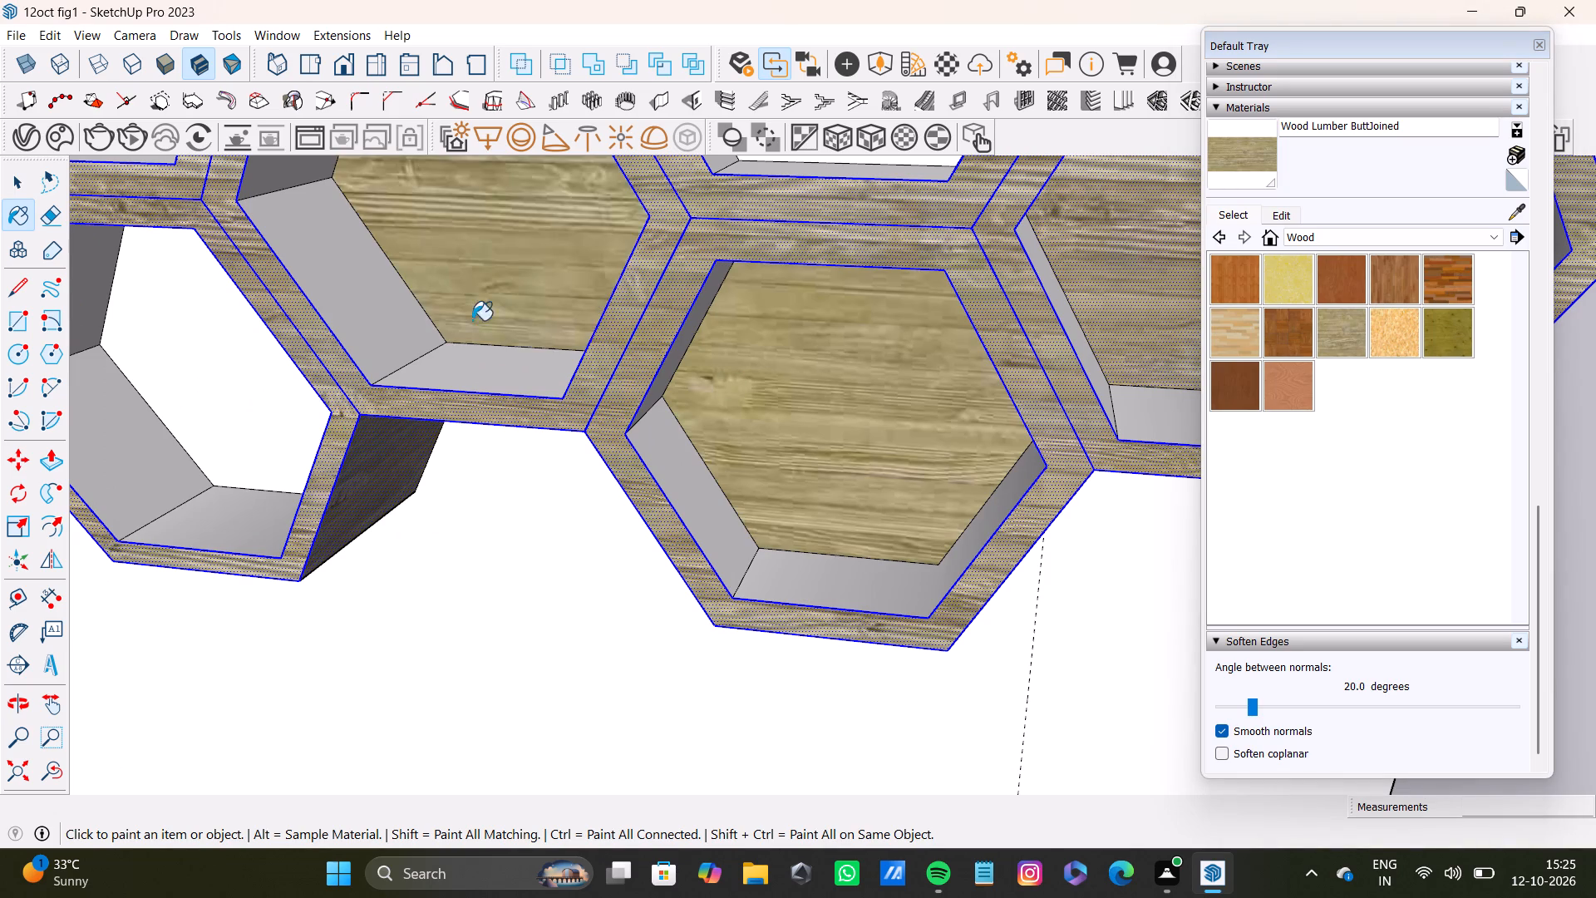
pyautogui.scroll(-4, 474, 330)
pyautogui.moveTo(475, 338); pyautogui.dragTo(544, 294, button='middle')
pyautogui.click(261, 336)
# Paint the recessed back panels of the leftmost, upper-left and upper-right hexagons with Wood Lumber ButtJoined.
pyautogui.scroll(-7, 323, 344)
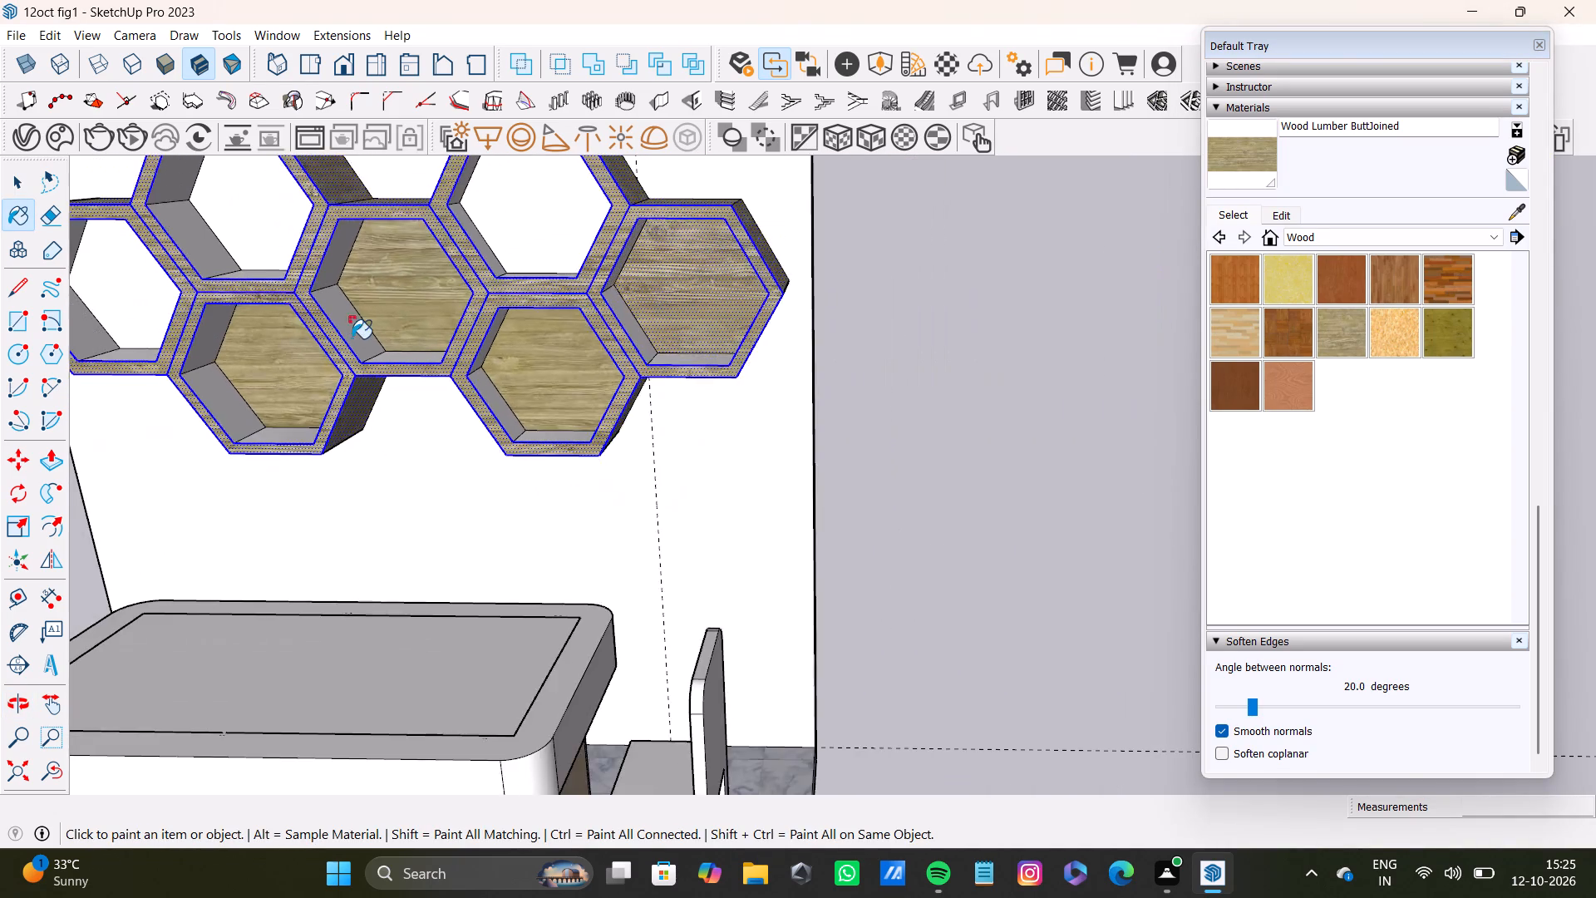
pyautogui.keyDown('shift'); pyautogui.moveTo(353, 338); pyautogui.dragTo(860, 374, button='middle'); pyautogui.keyUp('shift')
pyautogui.keyDown('shift'); pyautogui.scroll(3, 716, 358); pyautogui.keyUp('shift')
pyautogui.keyDown('shift'); pyautogui.click(614, 288); pyautogui.keyUp('shift')
pyautogui.keyDown('shift'); pyautogui.click(826, 224); pyautogui.keyUp('shift')
pyautogui.keyDown('shift'); pyautogui.moveTo(947, 217); pyautogui.dragTo(825, 284, button='middle'); pyautogui.keyUp('shift')
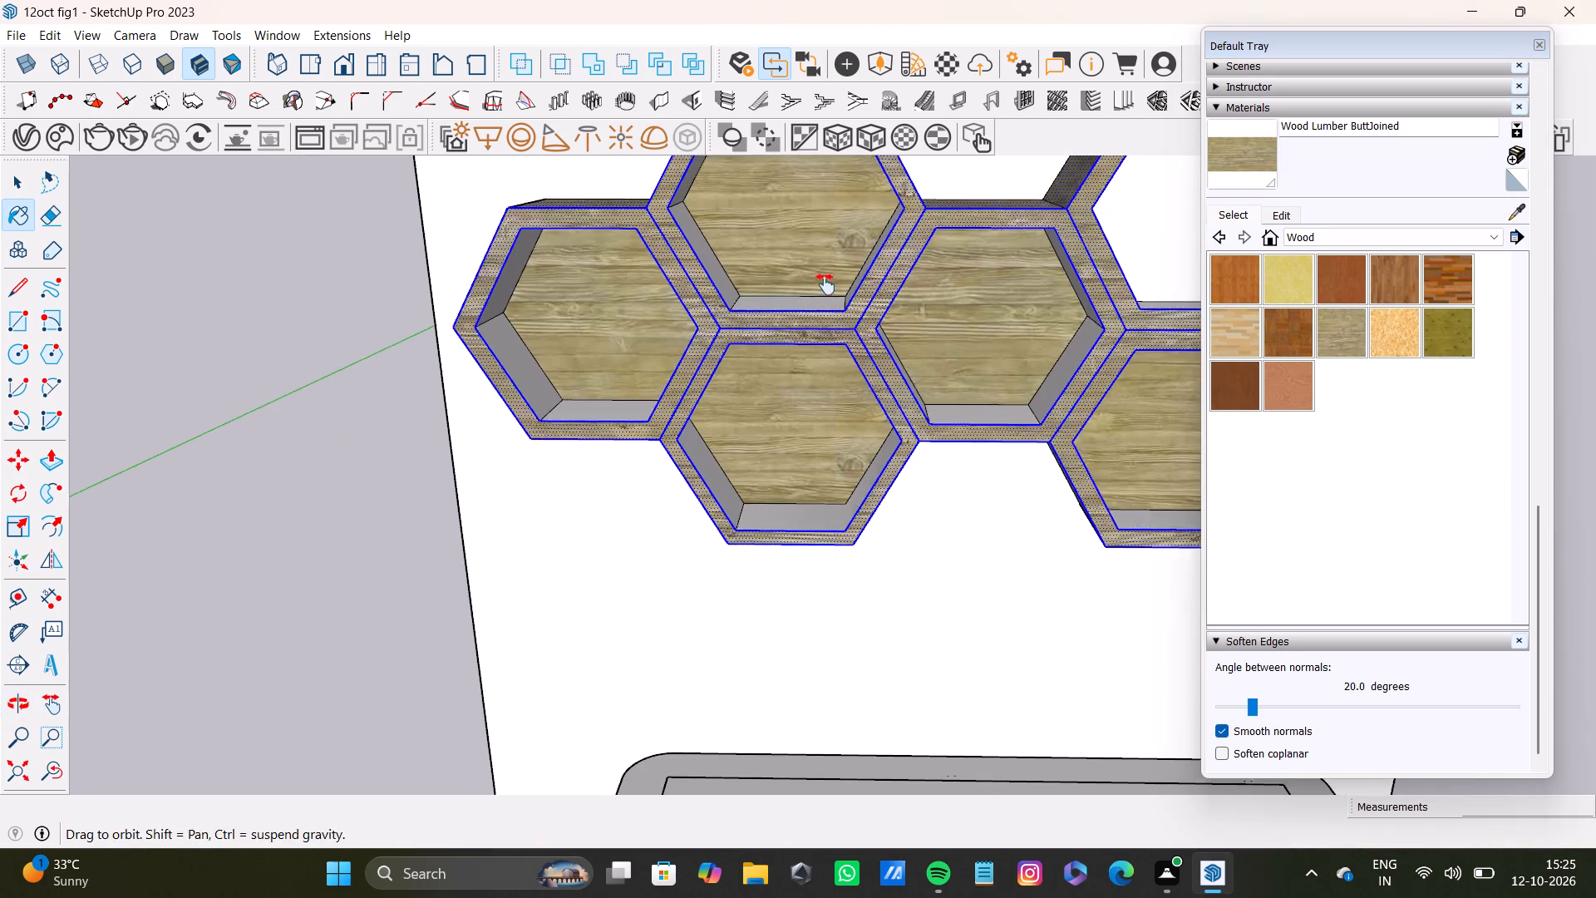
pyautogui.keyDown('shift'); pyautogui.moveTo(825, 284); pyautogui.dragTo(707, 347, button='middle'); pyautogui.keyUp('shift')
pyautogui.keyDown('shift'); pyautogui.moveTo(998, 328); pyautogui.dragTo(1002, 302); pyautogui.keyUp('shift')
pyautogui.keyDown('shift'); pyautogui.scroll(-6, 971, 307); pyautogui.keyUp('shift')
pyautogui.keyDown('shift'); pyautogui.moveTo(900, 358); pyautogui.dragTo(648, 395, button='middle'); pyautogui.keyUp('shift')
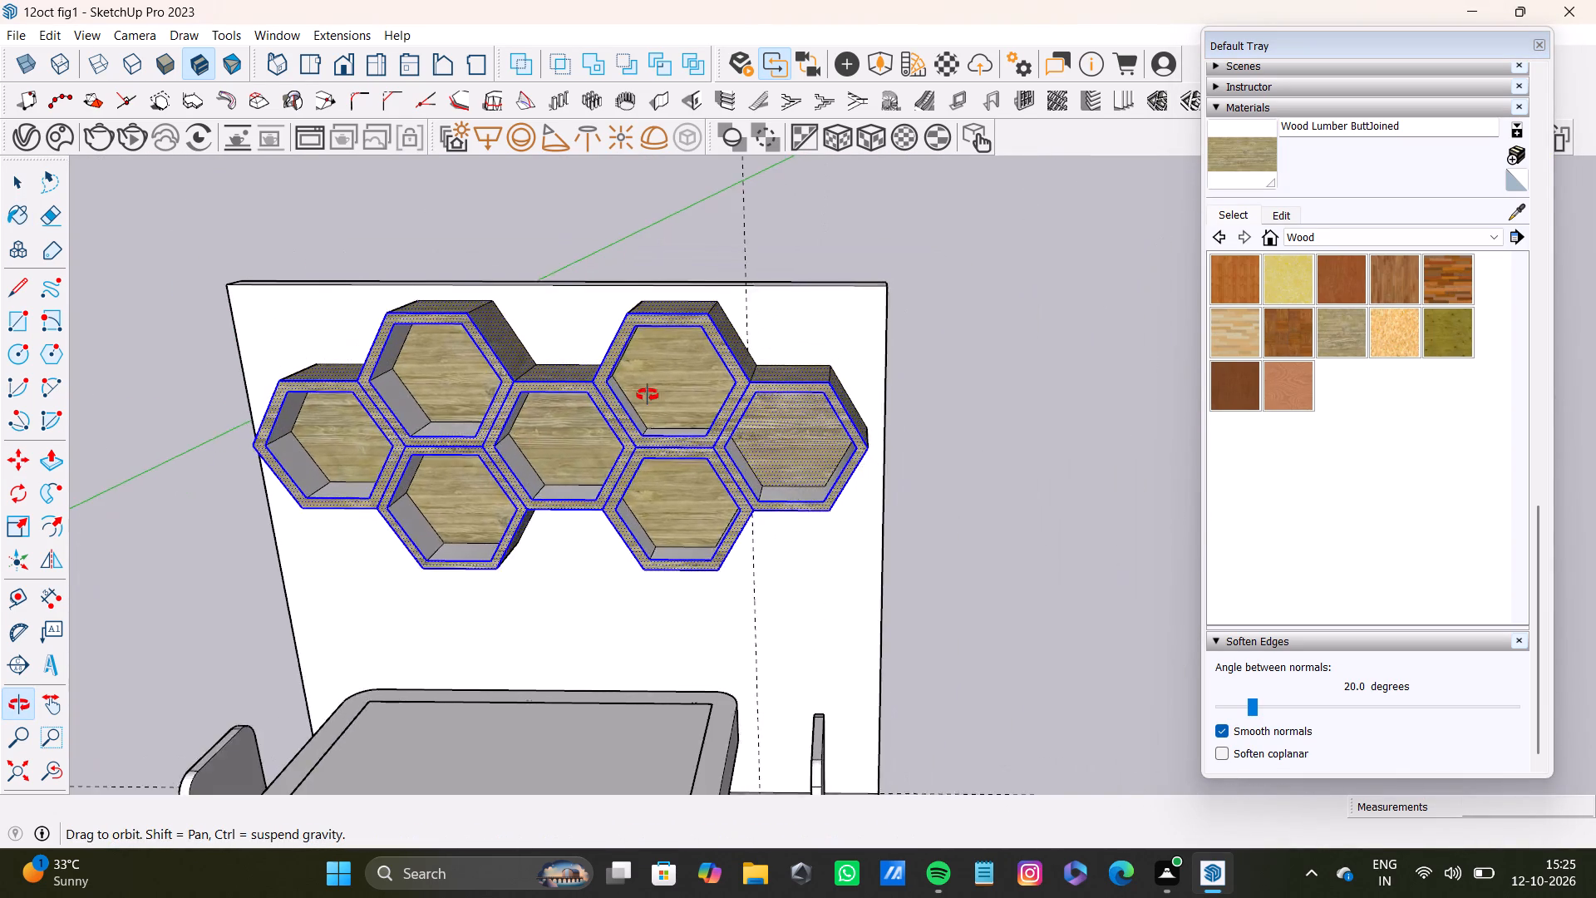
pyautogui.keyDown('shift'); pyautogui.moveTo(648, 395); pyautogui.dragTo(543, 411, button='middle'); pyautogui.keyUp('shift')
# Clear the current selection and select the two right inner walls of the upper-left hexagon.
pyautogui.press('space')
pyautogui.scroll(11, 474, 412)
pyautogui.scroll(-6, 279, 337)
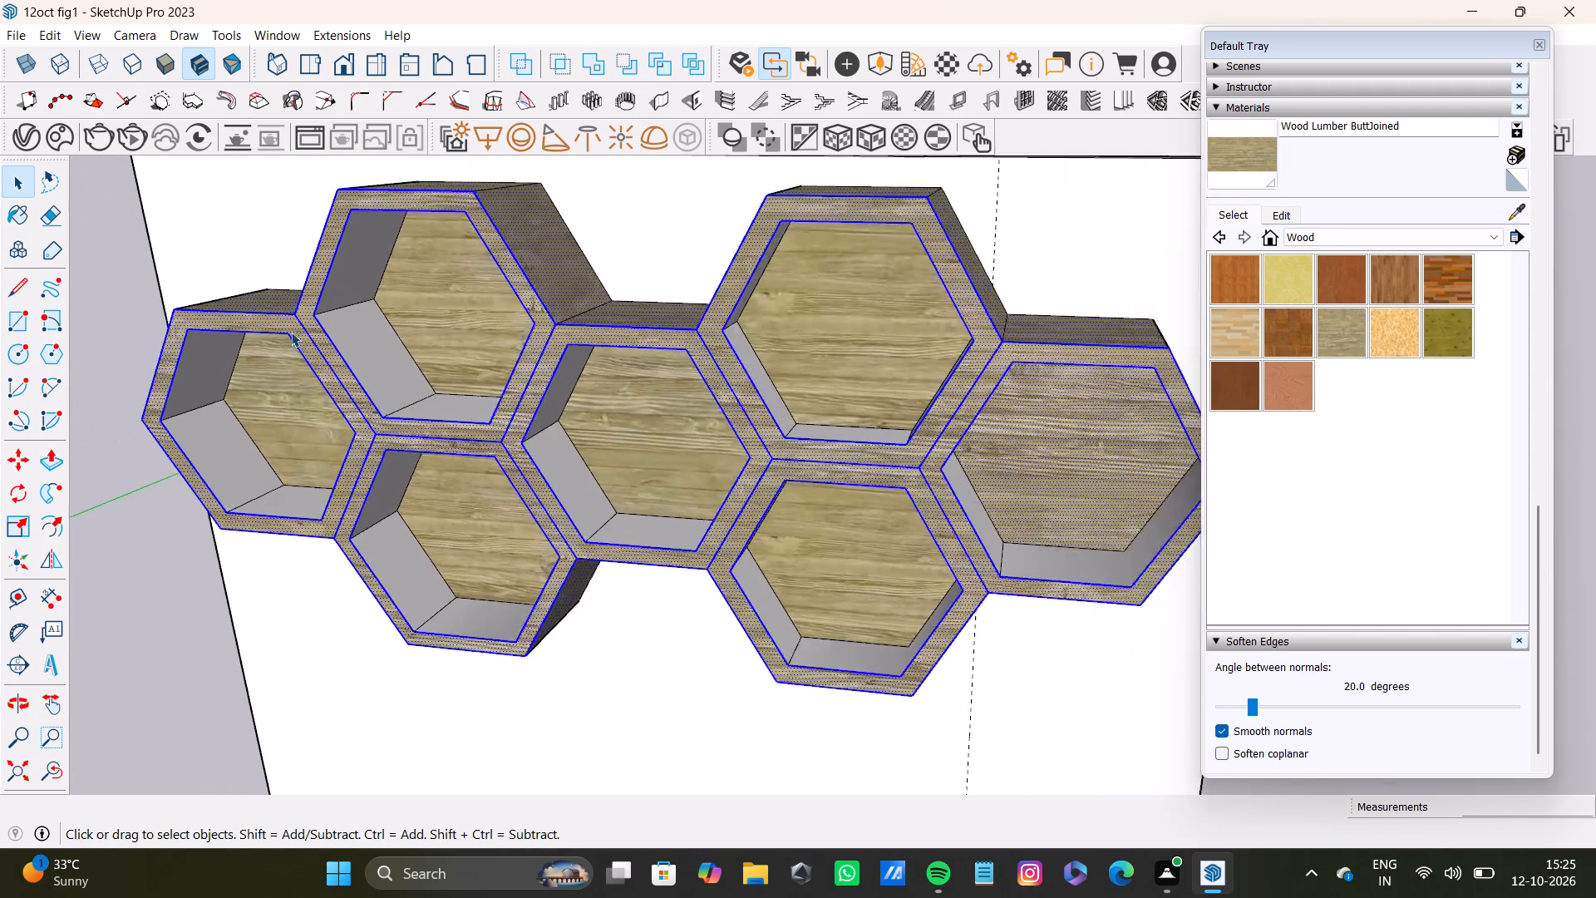
pyautogui.scroll(-6, 291, 332)
pyautogui.click(914, 338)
pyautogui.scroll(8, 517, 369)
pyautogui.moveTo(346, 348); pyautogui.dragTo(666, 377, button='middle')
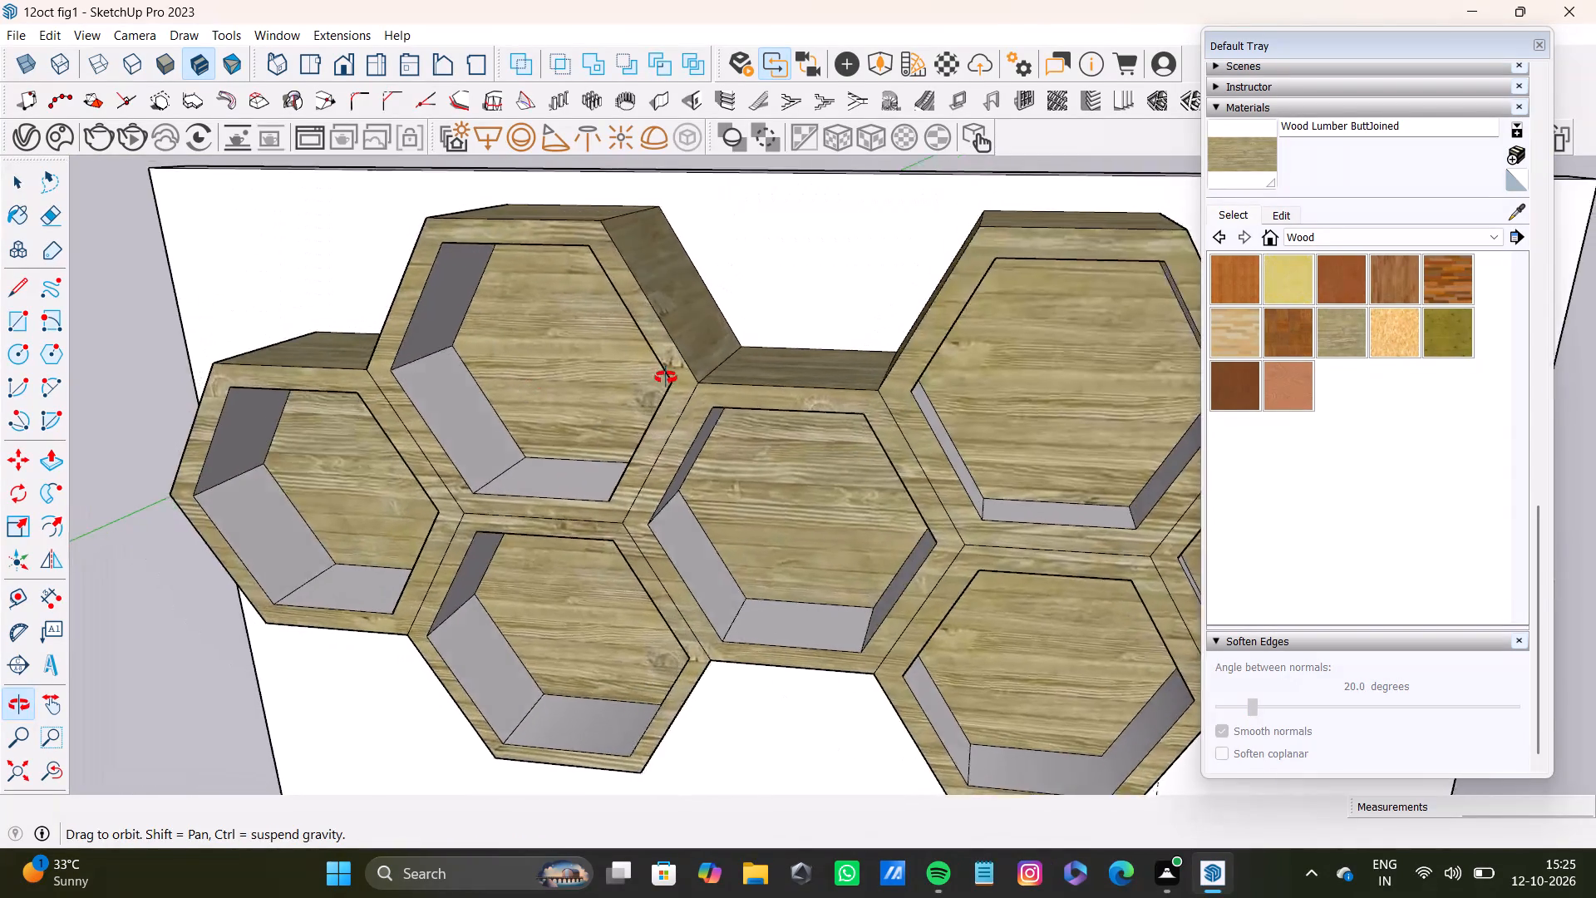
pyautogui.moveTo(666, 377); pyautogui.dragTo(800, 210, button='middle')
pyautogui.keyDown('shift'); pyautogui.scroll(4, 608, 333); pyautogui.keyUp('shift')
pyautogui.keyDown('shift'); pyautogui.click(696, 282); pyautogui.keyUp('shift')
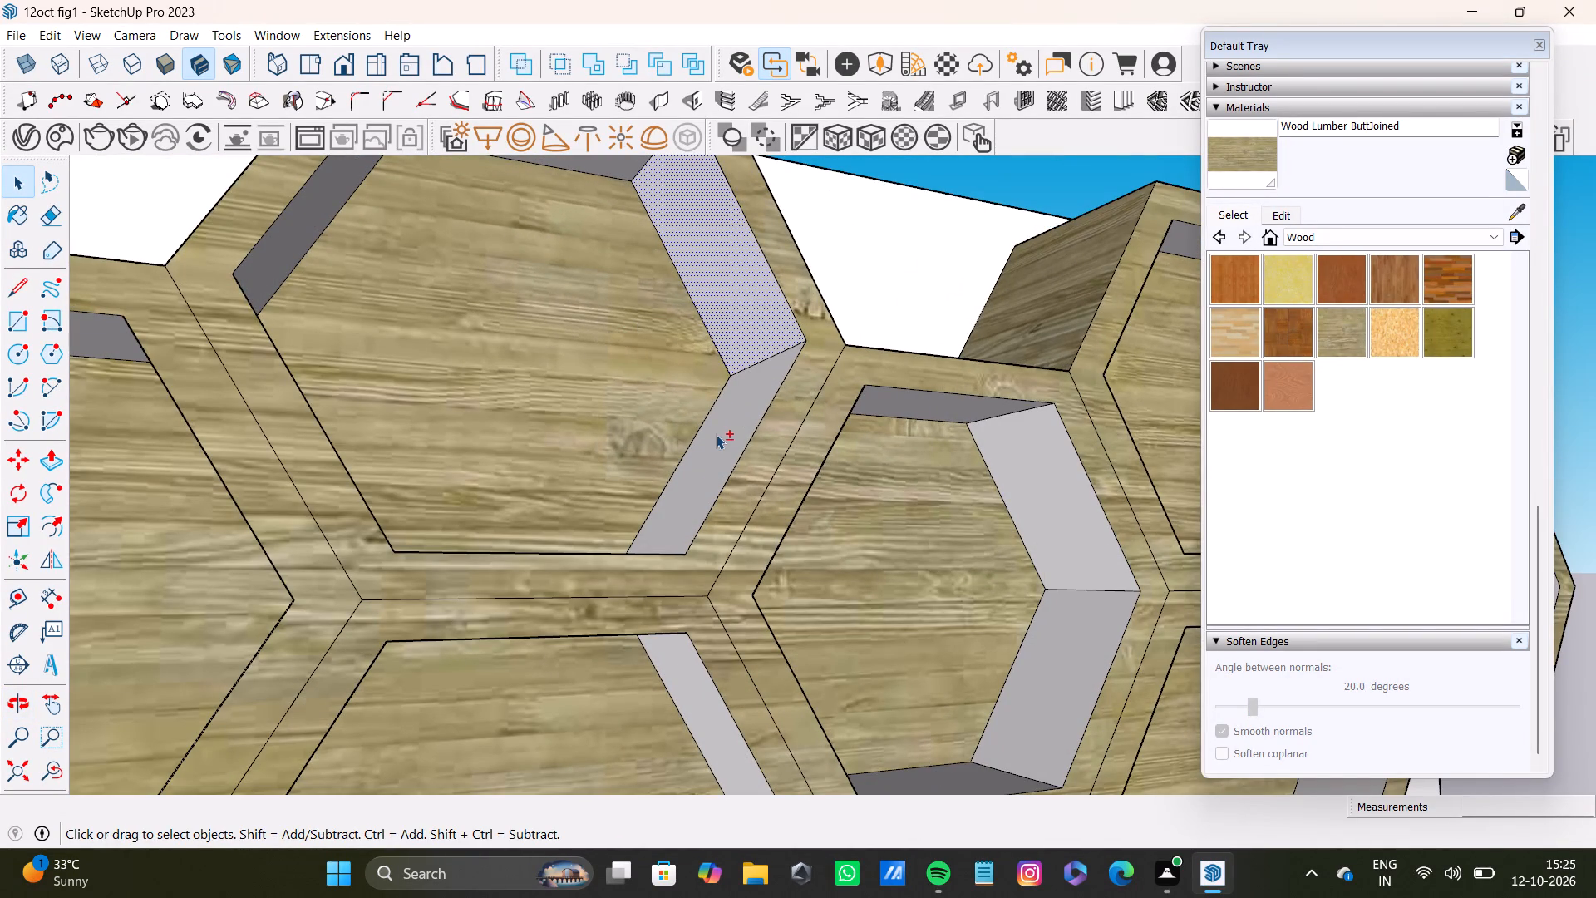
pyautogui.keyDown('shift'); pyautogui.doubleClick(716, 434); pyautogui.keyUp('shift')
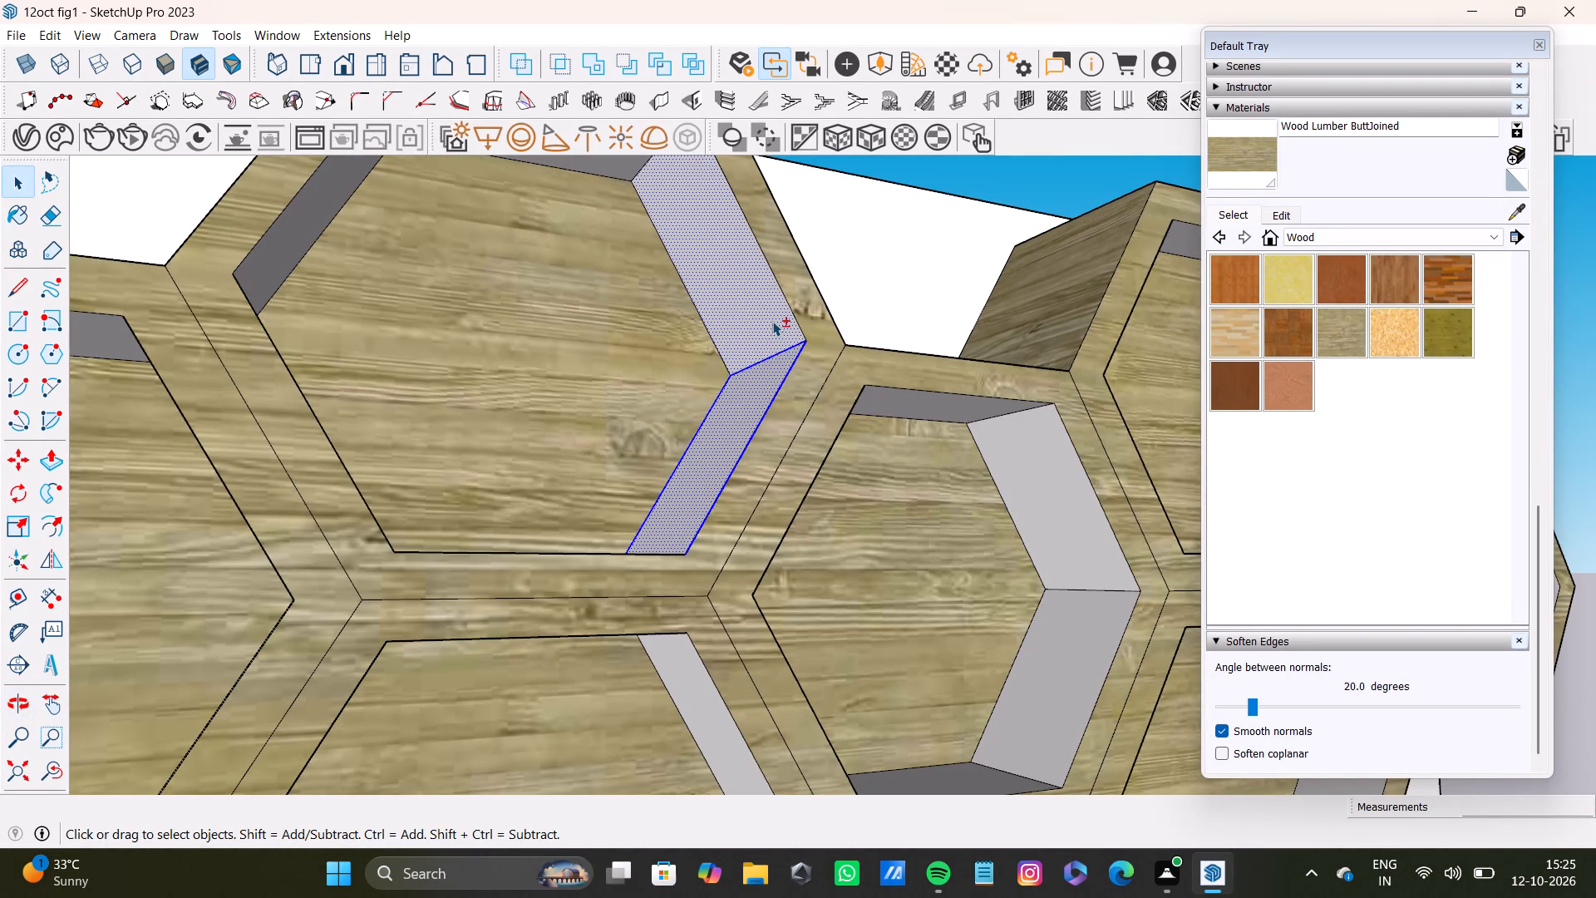
pyautogui.keyDown('shift'); pyautogui.click(772, 321); pyautogui.keyUp('shift')
# Add the inner top wall and both left inner walls of the upper-left hexagon to the selection.
pyautogui.keyDown('shift'); pyautogui.scroll(-4, 651, 251); pyautogui.keyUp('shift')
pyautogui.keyDown('shift'); pyautogui.moveTo(704, 253); pyautogui.dragTo(823, 397, button='middle'); pyautogui.keyUp('shift')
pyautogui.keyDown('shift'); pyautogui.scroll(3, 792, 410); pyautogui.keyUp('shift')
pyautogui.keyDown('shift'); pyautogui.doubleClick(791, 398); pyautogui.keyUp('shift')
pyautogui.keyDown('shift'); pyautogui.doubleClick(701, 270); pyautogui.keyUp('shift')
pyautogui.moveTo(841, 384); pyautogui.dragTo(374, 429, button='middle')
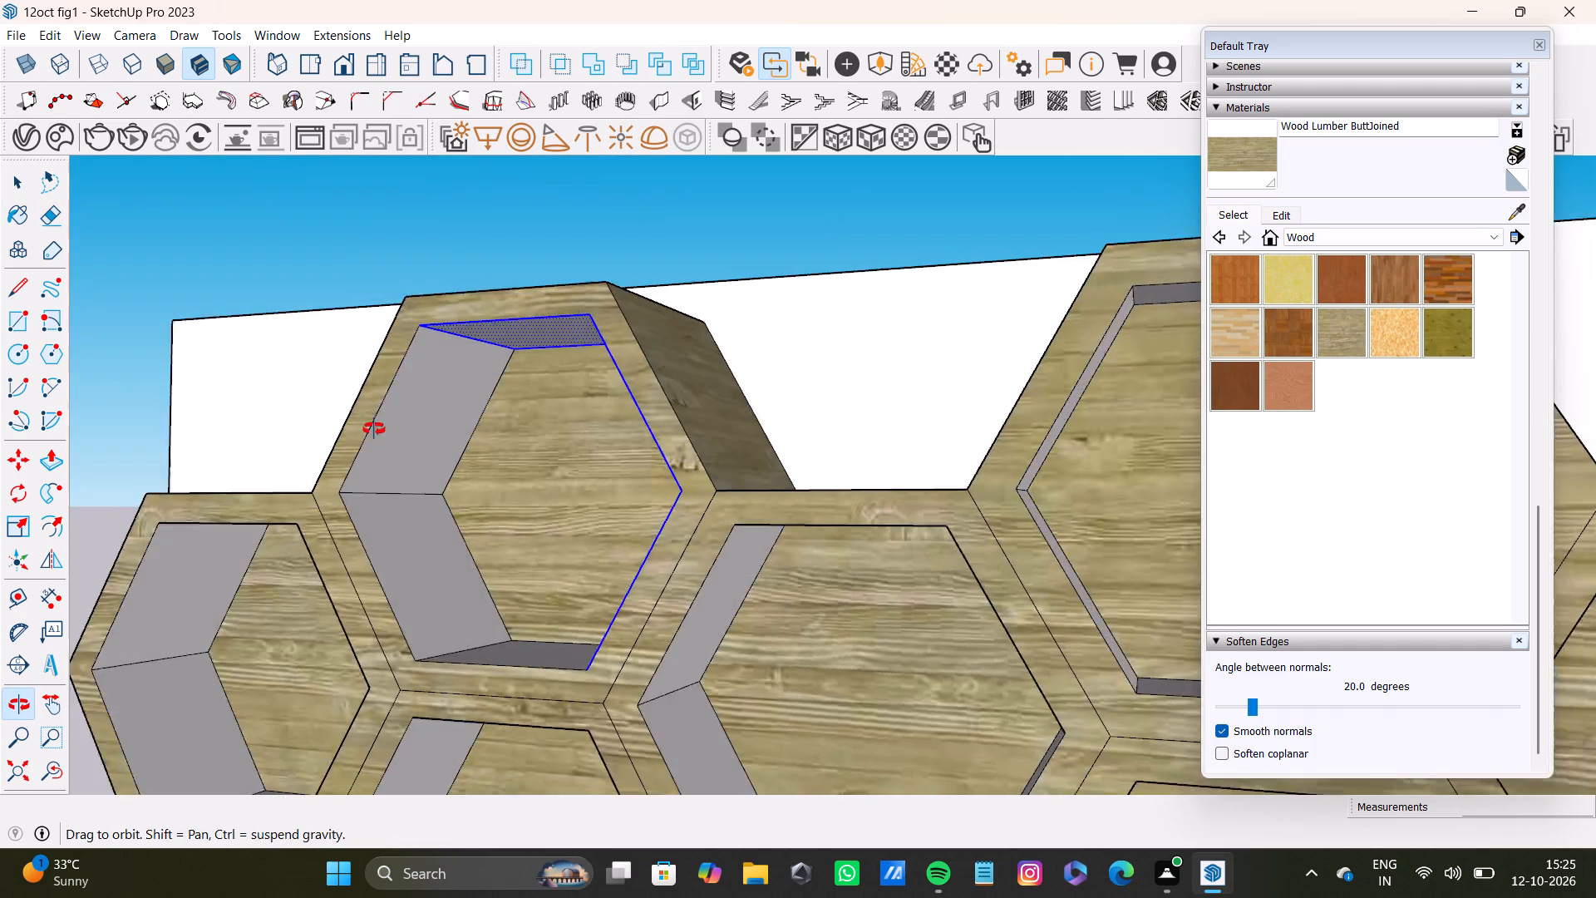
pyautogui.moveTo(374, 429); pyautogui.dragTo(341, 437, button='middle')
pyautogui.keyDown('shift'); pyautogui.scroll(3, 460, 411); pyautogui.keyUp('shift')
pyautogui.keyDown('shift'); pyautogui.click(495, 410); pyautogui.keyUp('shift')
pyautogui.keyDown('shift'); pyautogui.doubleClick(475, 455); pyautogui.keyUp('shift')
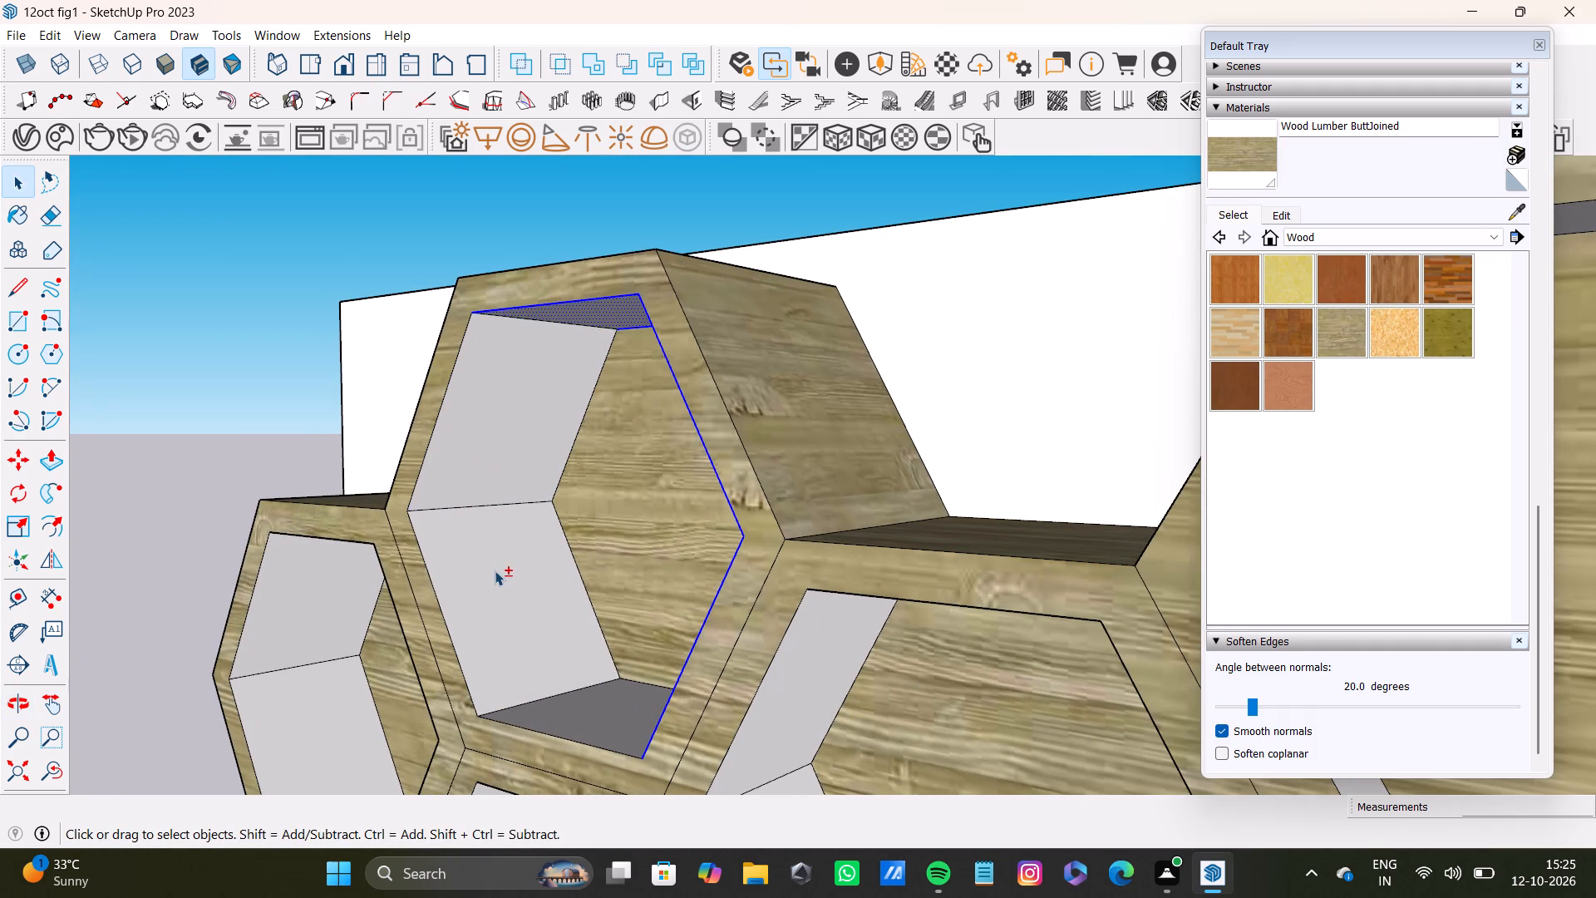
pyautogui.keyDown('shift'); pyautogui.doubleClick(503, 591); pyautogui.keyUp('shift')
pyautogui.keyDown('shift'); pyautogui.doubleClick(506, 461); pyautogui.keyUp('shift')
# Add all six inner walls of the leftmost hexagon to the selection.
pyautogui.keyDown('shift'); pyautogui.scroll(-4, 501, 486); pyautogui.keyUp('shift')
pyautogui.keyDown('shift'); pyautogui.moveTo(538, 587); pyautogui.dragTo(745, 457, button='middle'); pyautogui.keyUp('shift')
pyautogui.keyDown('shift'); pyautogui.scroll(3, 539, 511); pyautogui.keyUp('shift')
pyautogui.keyDown('shift'); pyautogui.doubleClick(549, 480); pyautogui.keyUp('shift')
pyautogui.keyDown('shift'); pyautogui.doubleClick(551, 576); pyautogui.keyUp('shift')
pyautogui.keyDown('shift'); pyautogui.moveTo(563, 564); pyautogui.dragTo(896, 564, button='middle'); pyautogui.keyUp('shift')
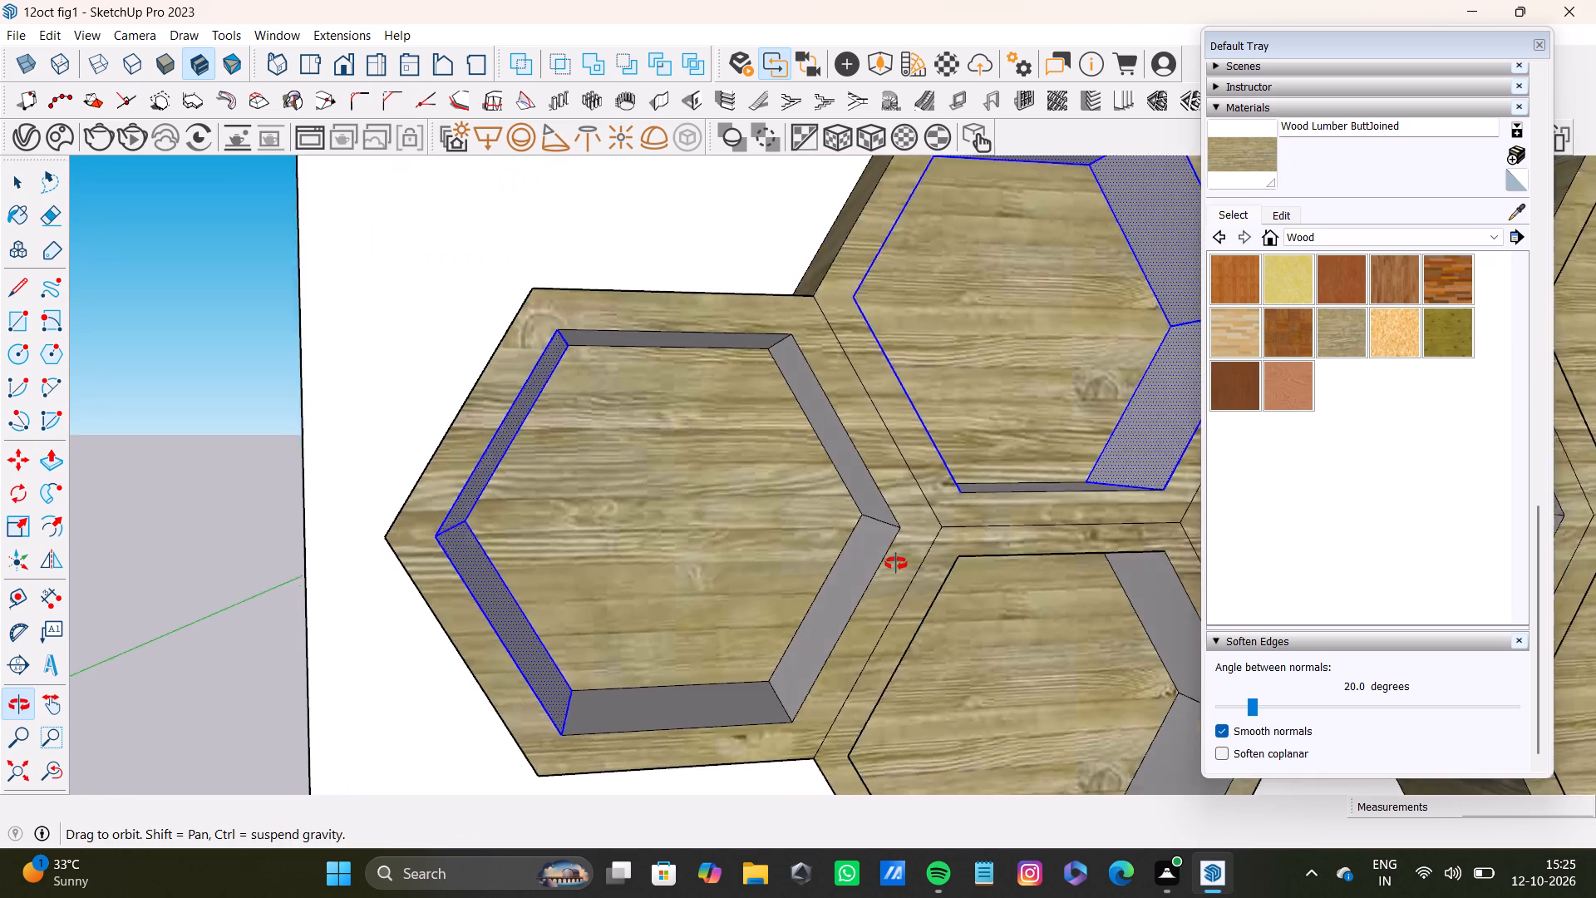
pyautogui.keyDown('shift'); pyautogui.moveTo(896, 564); pyautogui.dragTo(897, 565, button='middle'); pyautogui.keyUp('shift')
pyautogui.scroll(4, 844, 594)
pyautogui.keyDown('shift'); pyautogui.doubleClick(839, 595); pyautogui.keyUp('shift')
pyautogui.keyDown('shift'); pyautogui.doubleClick(608, 752); pyautogui.keyUp('shift')
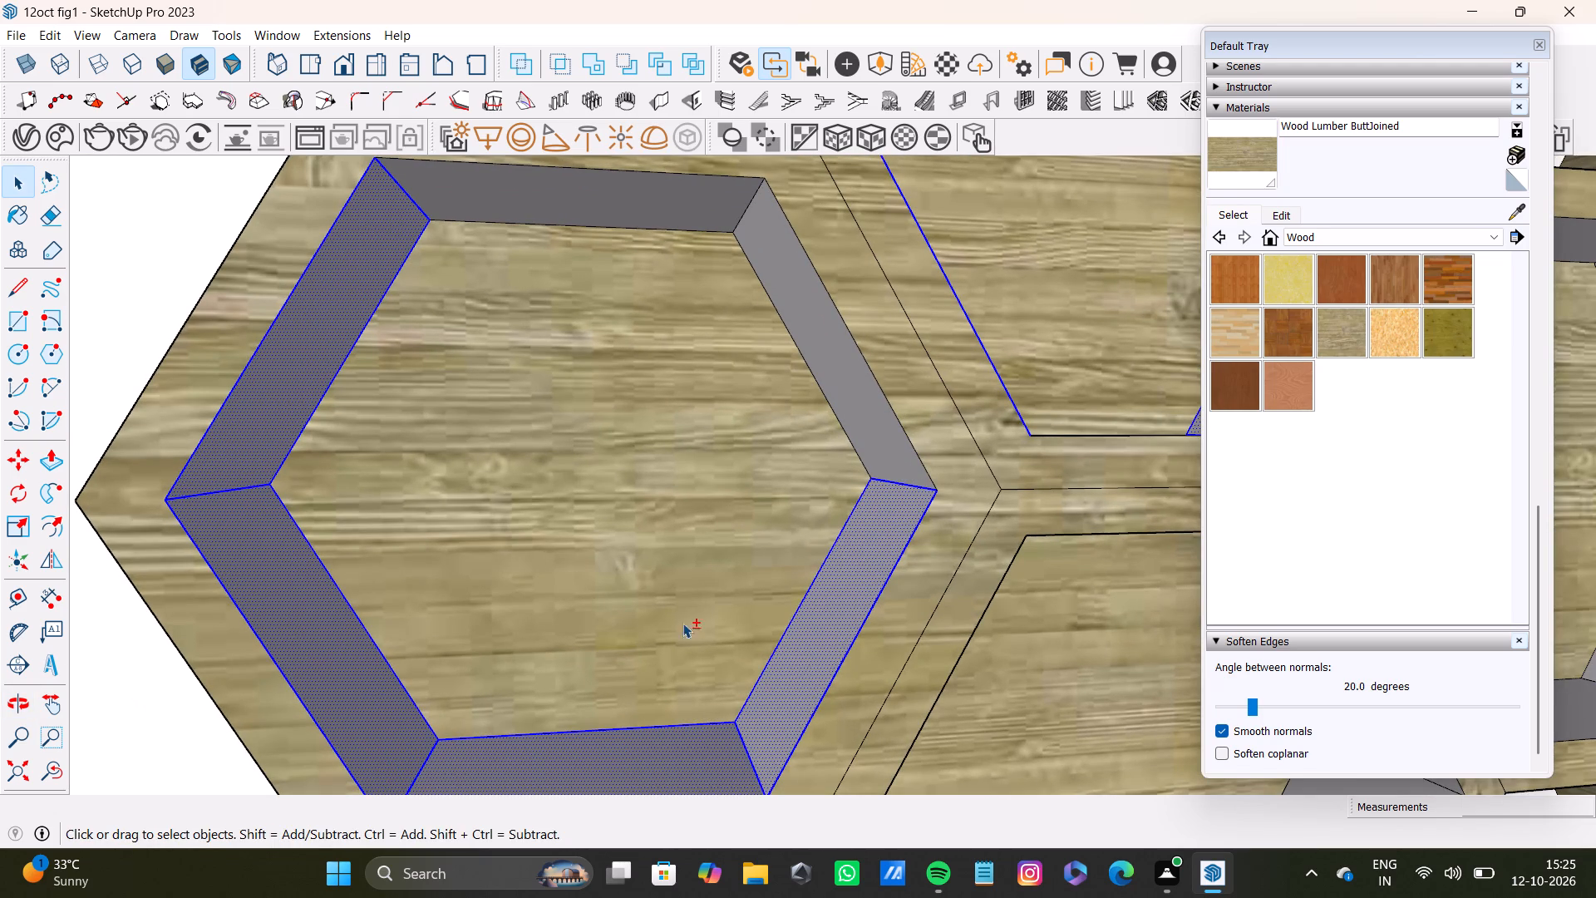
pyautogui.keyDown('shift'); pyautogui.click(860, 414); pyautogui.keyUp('shift')
pyautogui.keyDown('shift'); pyautogui.moveTo(860, 414); pyautogui.dragTo(849, 381); pyautogui.keyUp('shift')
pyautogui.keyDown('shift'); pyautogui.doubleClick(639, 204); pyautogui.keyUp('shift')
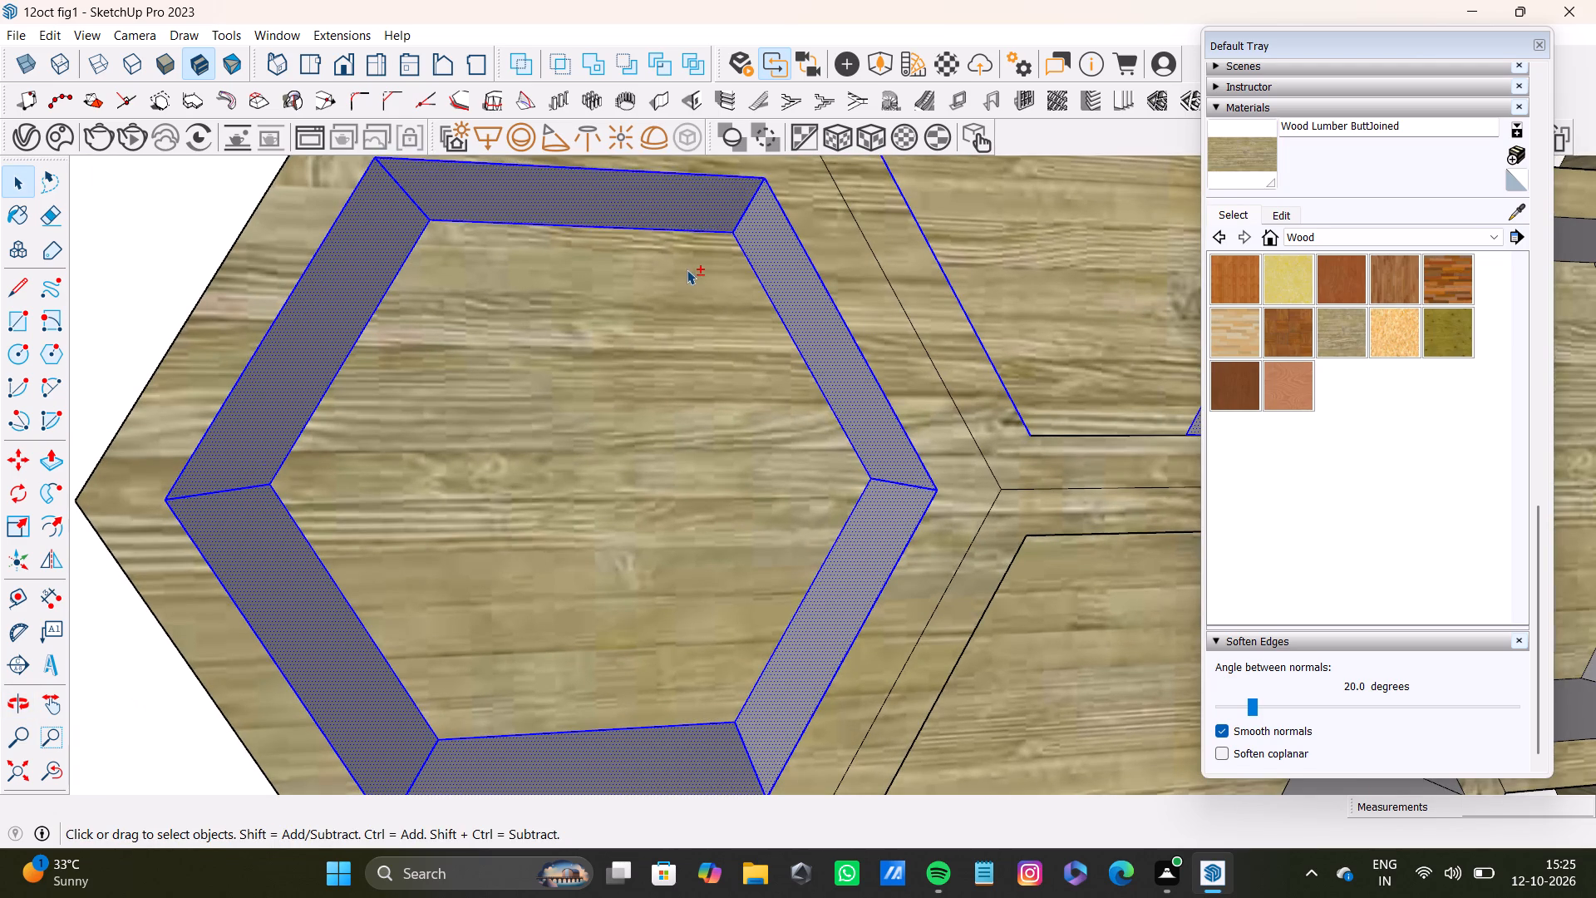
# Add the inner top, right, left and bottom walls of the centre hexagon to the selection.
pyautogui.keyDown('shift'); pyautogui.scroll(-5, 687, 269); pyautogui.keyUp('shift')
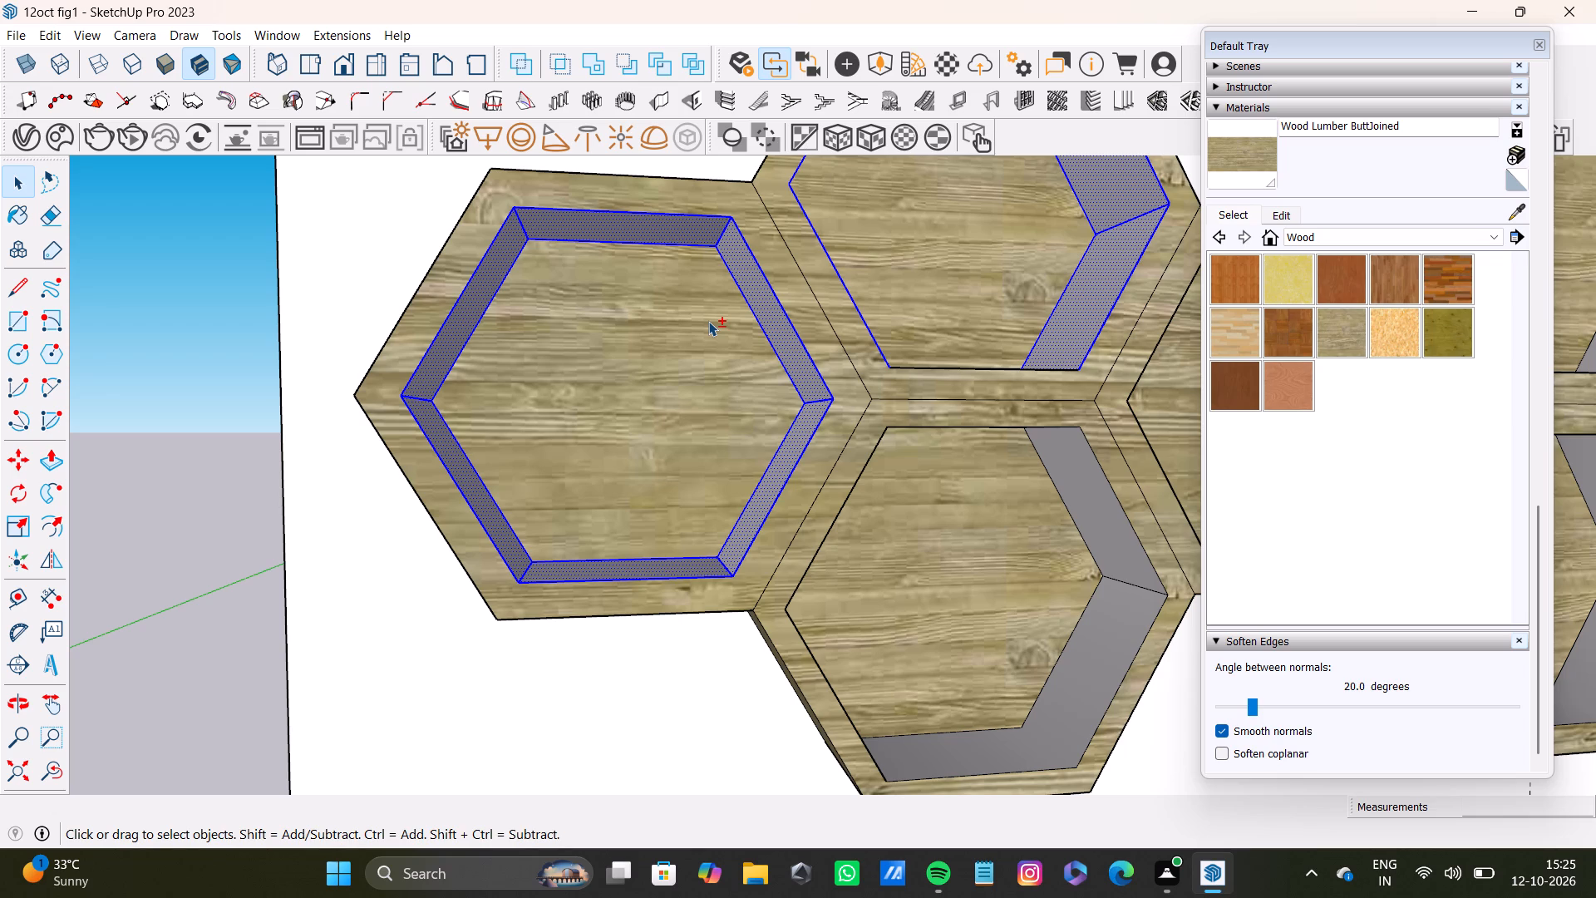
pyautogui.keyDown('shift'); pyautogui.scroll(-9, 708, 321); pyautogui.keyUp('shift')
pyautogui.keyDown('shift'); pyautogui.moveTo(842, 329); pyautogui.dragTo(532, 425, button='middle'); pyautogui.keyUp('shift')
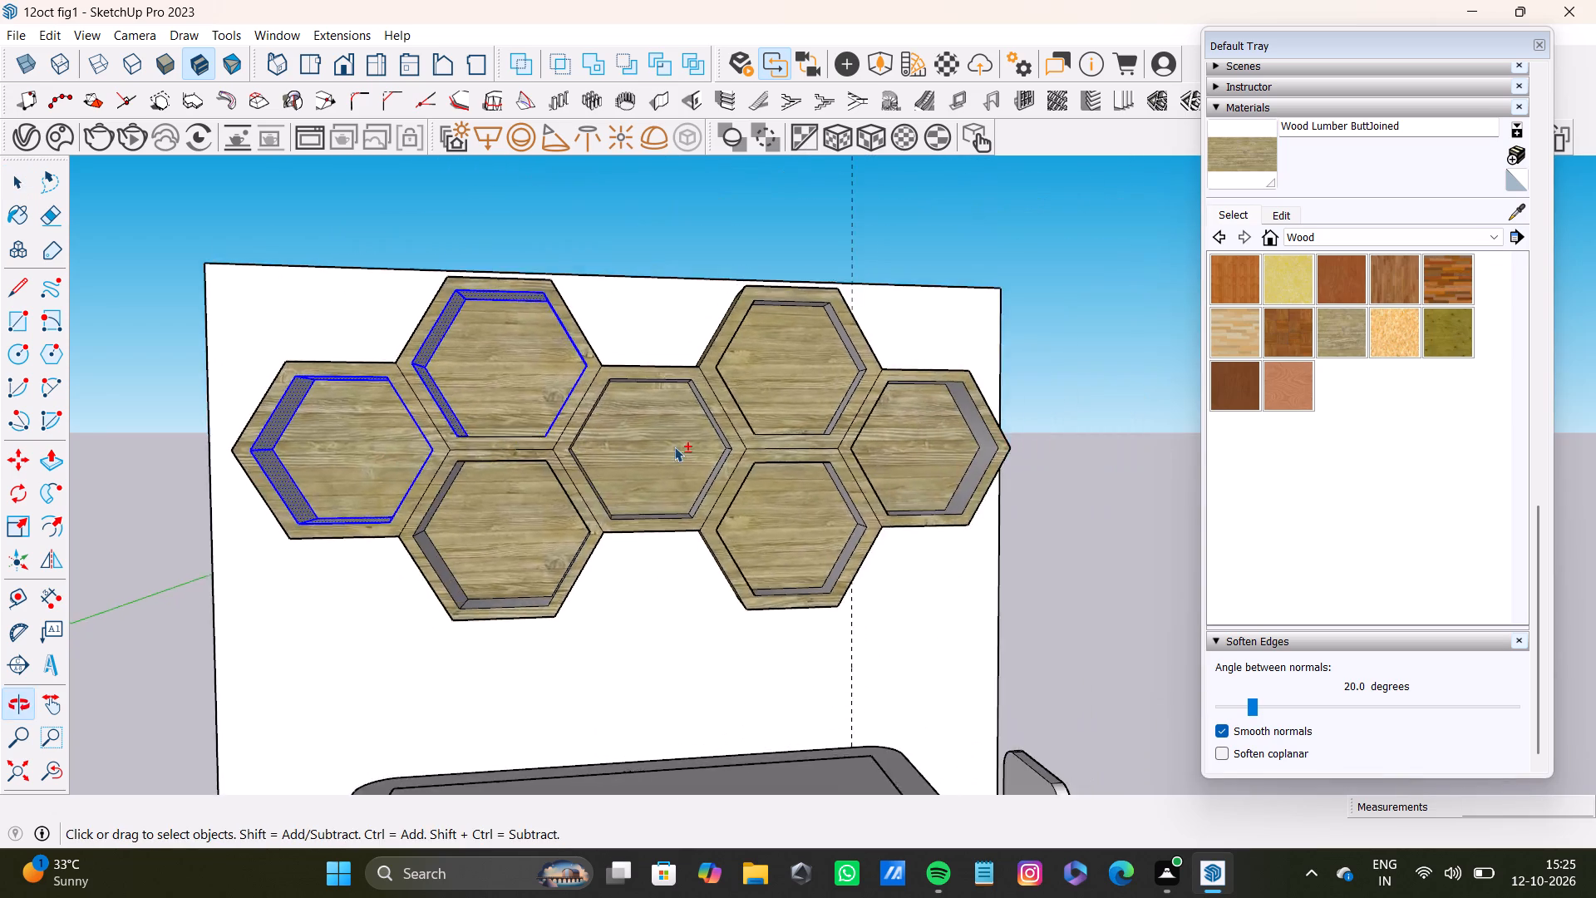
pyautogui.keyDown('shift'); pyautogui.scroll(7, 675, 447); pyautogui.keyUp('shift')
pyautogui.keyDown('shift'); pyautogui.moveTo(667, 430); pyautogui.dragTo(851, 439, button='middle'); pyautogui.keyUp('shift')
pyautogui.scroll(4, 850, 438)
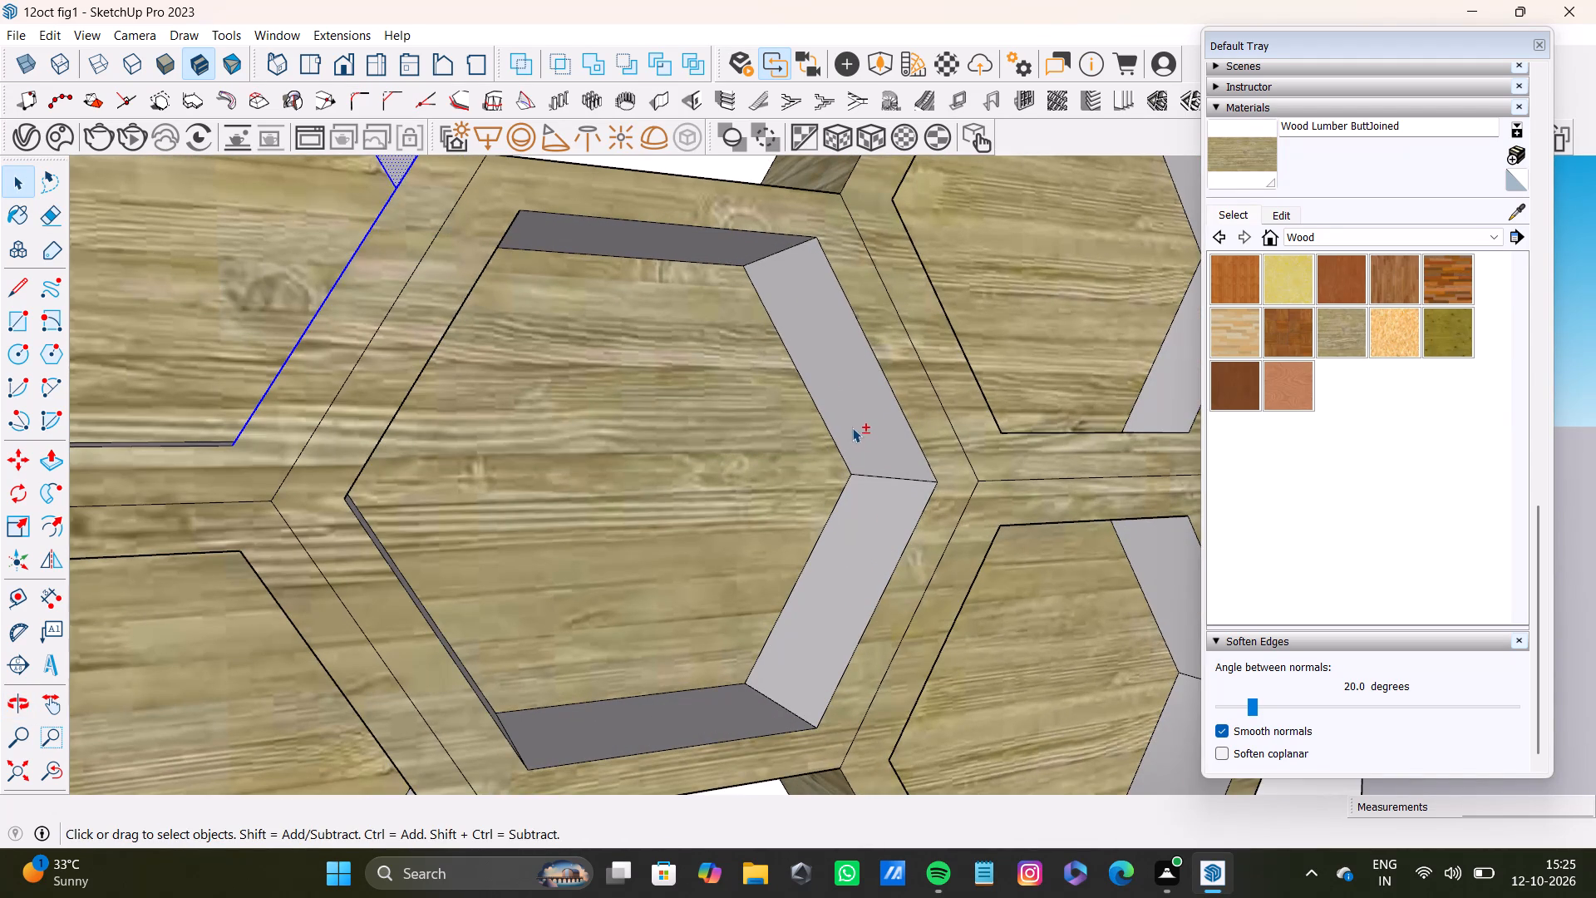
pyautogui.keyDown('shift'); pyautogui.doubleClick(852, 427); pyautogui.keyUp('shift')
pyautogui.keyDown('shift'); pyautogui.doubleClick(722, 247); pyautogui.keyUp('shift')
pyautogui.keyDown('shift'); pyautogui.doubleClick(851, 558); pyautogui.keyUp('shift')
pyautogui.moveTo(861, 567); pyautogui.dragTo(706, 577, button='middle')
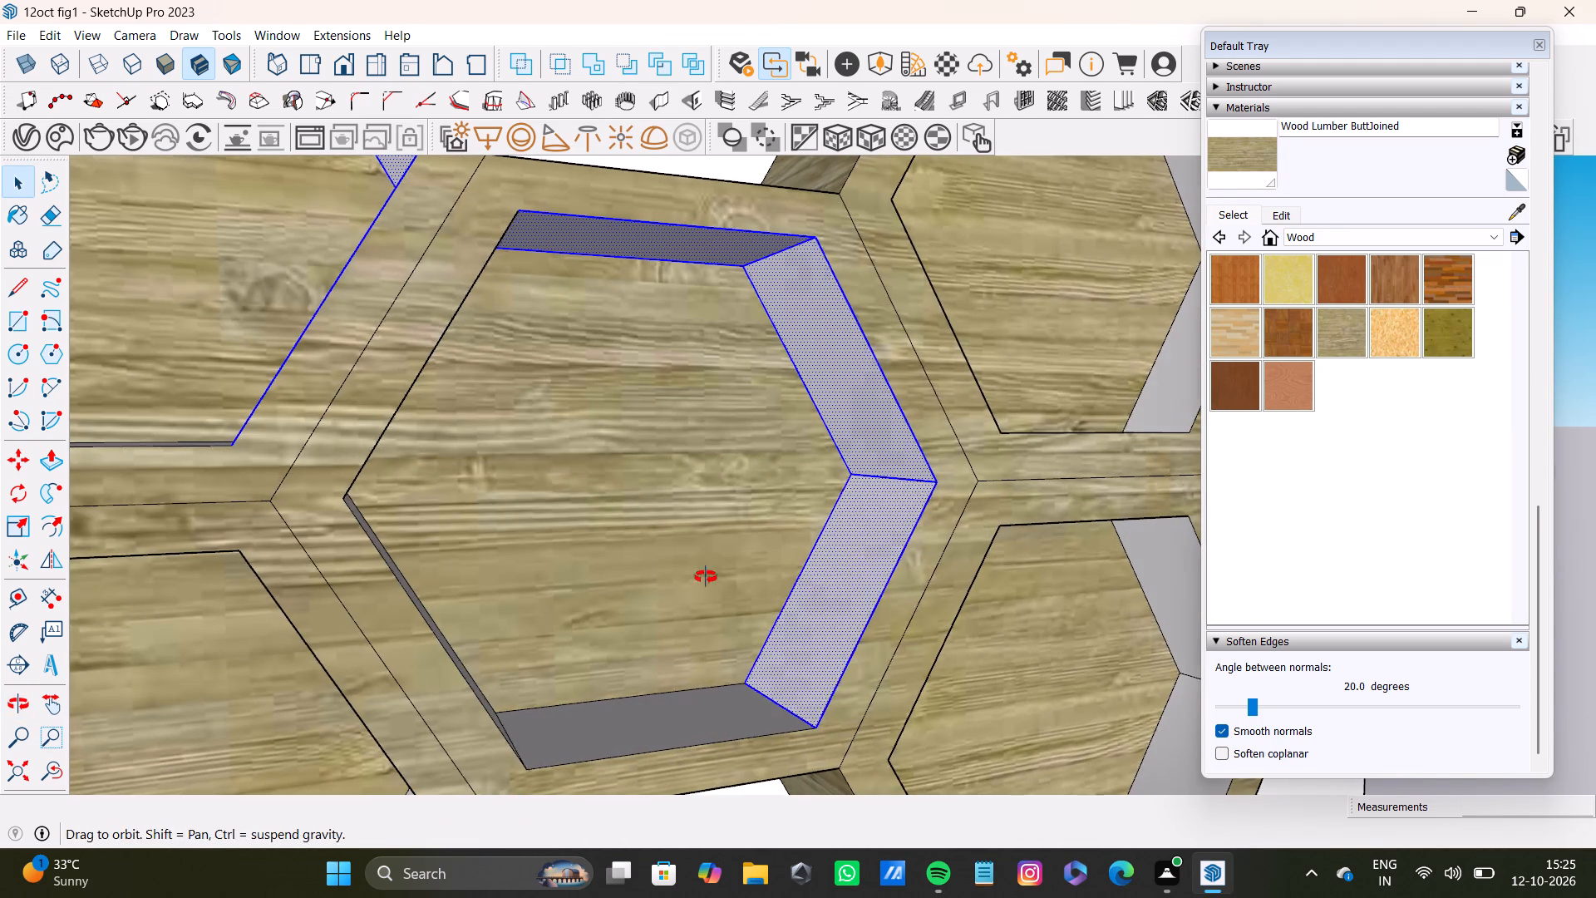
pyautogui.moveTo(706, 577); pyautogui.dragTo(527, 606, button='middle')
pyautogui.keyDown('shift'); pyautogui.scroll(3, 457, 498); pyautogui.keyUp('shift')
pyautogui.keyDown('shift'); pyautogui.doubleClick(446, 398); pyautogui.keyUp('shift')
pyautogui.keyDown('shift'); pyautogui.doubleClick(448, 577); pyautogui.keyUp('shift')
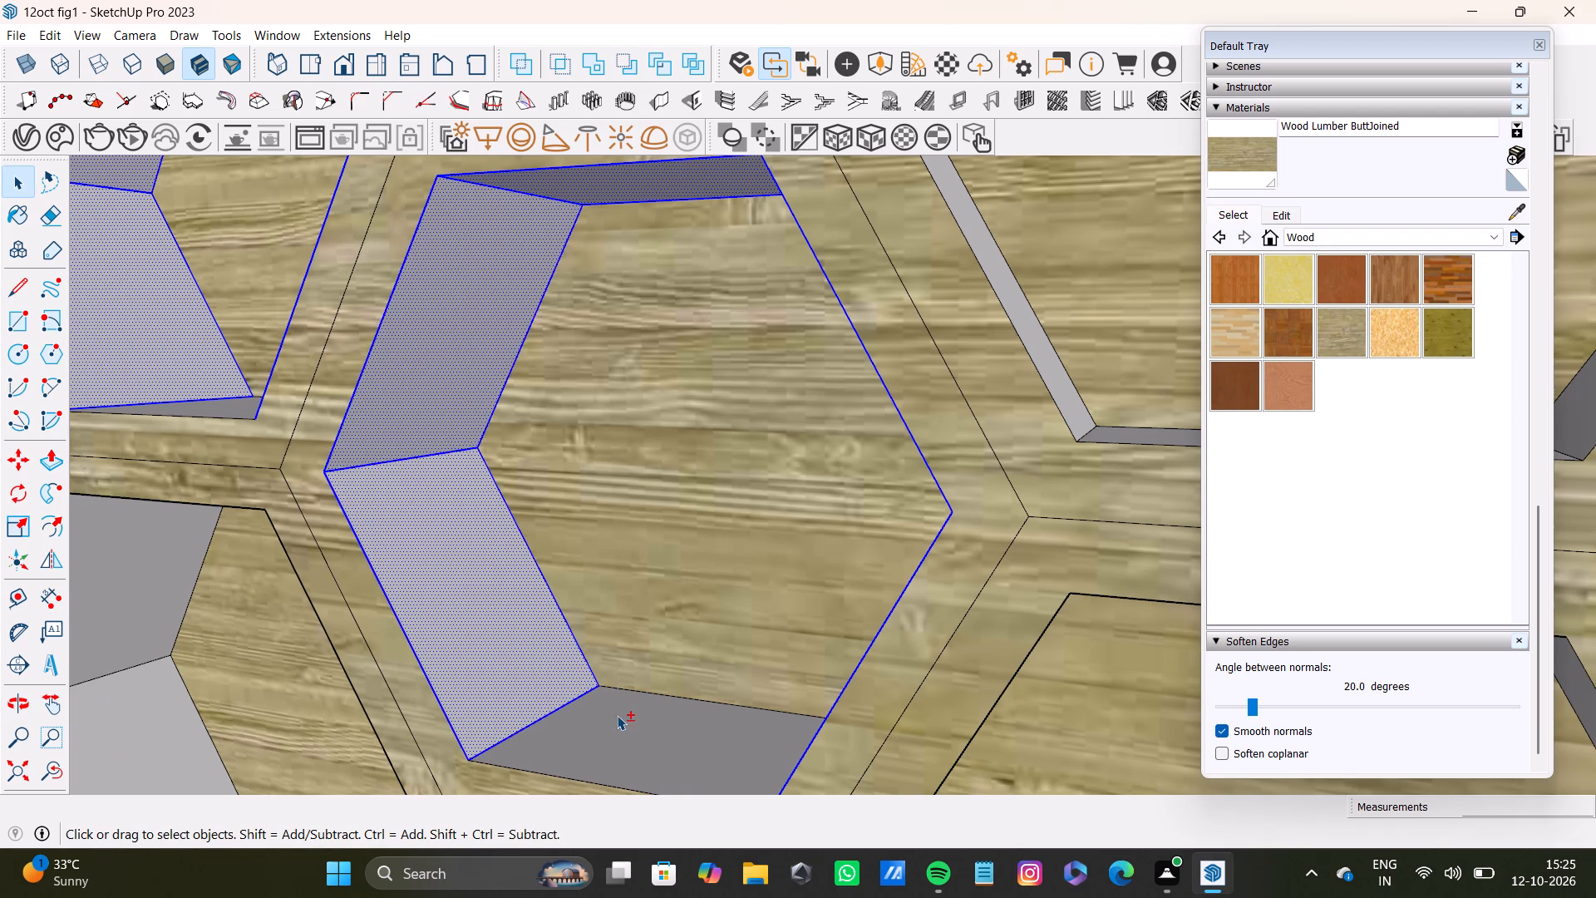
pyautogui.keyDown('shift'); pyautogui.doubleClick(617, 715); pyautogui.keyUp('shift')
# Add the inner left, bottom, right and top walls of the lower-left hexagon to the selection.
pyautogui.keyDown('shift'); pyautogui.scroll(-4, 617, 715); pyautogui.keyUp('shift')
pyautogui.keyDown('shift'); pyautogui.moveTo(617, 716); pyautogui.dragTo(697, 478, button='middle'); pyautogui.keyUp('shift')
pyautogui.keyDown('shift'); pyautogui.scroll(3, 332, 576); pyautogui.keyUp('shift')
pyautogui.keyDown('shift'); pyautogui.doubleClick(290, 428); pyautogui.keyUp('shift')
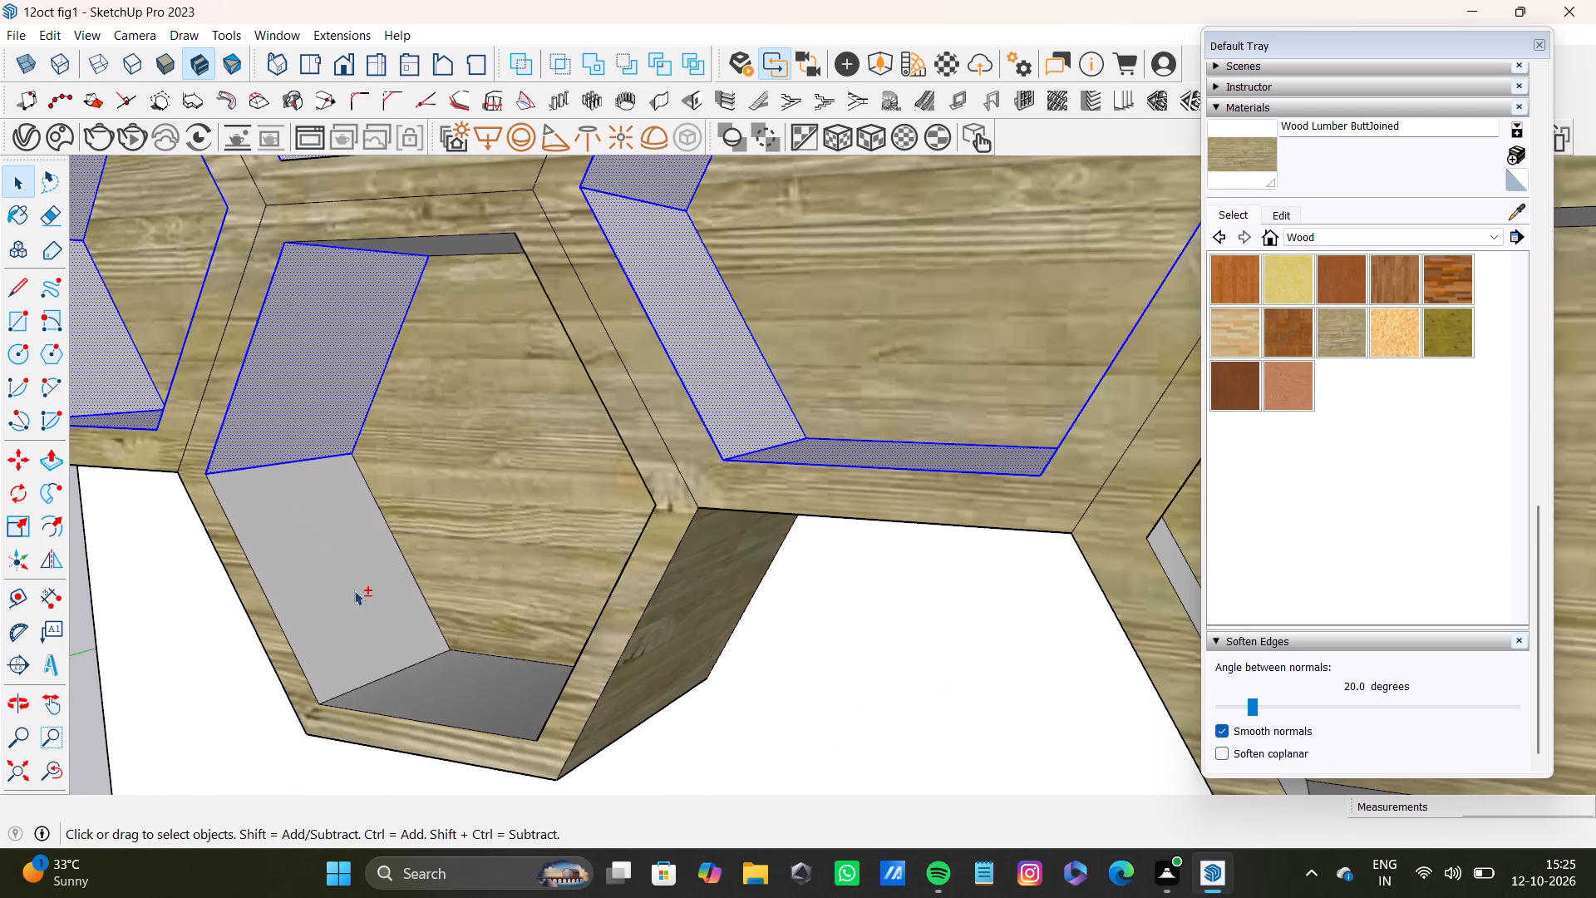
pyautogui.keyDown('shift'); pyautogui.doubleClick(354, 590); pyautogui.keyUp('shift')
pyautogui.moveTo(518, 742); pyautogui.dragTo(779, 727, button='middle')
pyautogui.keyDown('shift'); pyautogui.scroll(3, 635, 676); pyautogui.keyUp('shift')
pyautogui.keyDown('shift'); pyautogui.doubleClick(689, 657); pyautogui.keyUp('shift')
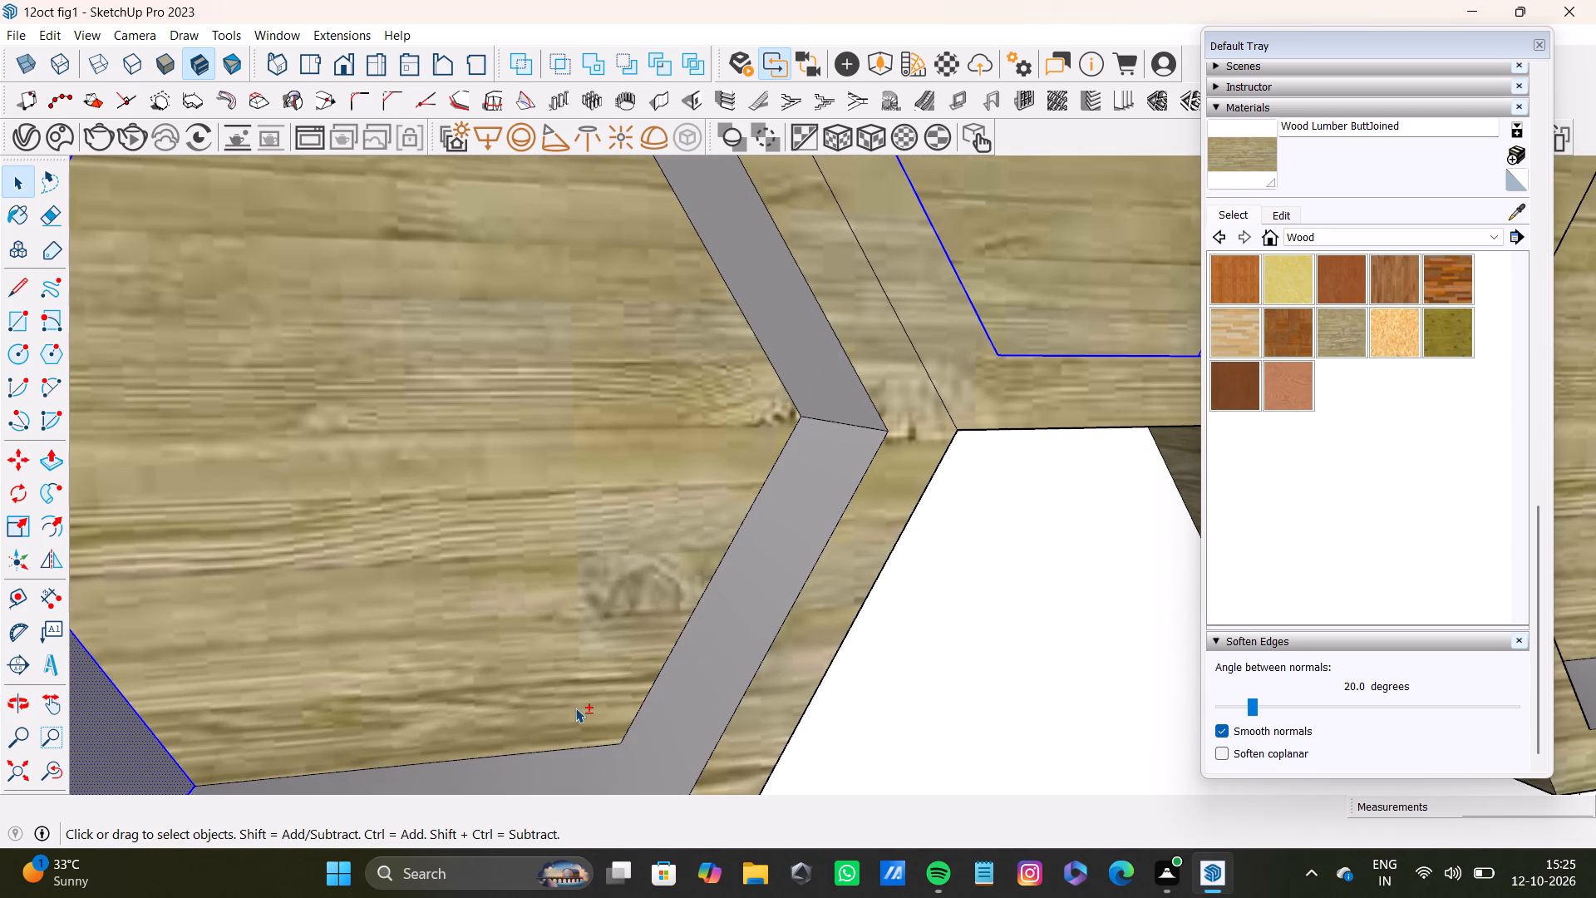
pyautogui.keyDown('shift'); pyautogui.scroll(-1, 582, 648); pyautogui.keyUp('shift')
pyautogui.keyDown('shift'); pyautogui.click(685, 670); pyautogui.keyUp('shift')
pyautogui.keyDown('shift'); pyautogui.scroll(-5, 685, 666); pyautogui.keyUp('shift')
pyautogui.keyDown('shift'); pyautogui.moveTo(685, 666); pyautogui.dragTo(806, 577, button='middle'); pyautogui.keyUp('shift')
pyautogui.keyDown('shift'); pyautogui.scroll(3, 770, 562); pyautogui.keyUp('shift')
pyautogui.keyDown('shift'); pyautogui.click(767, 530); pyautogui.keyUp('shift')
pyautogui.keyDown('shift'); pyautogui.click(628, 275); pyautogui.keyUp('shift')
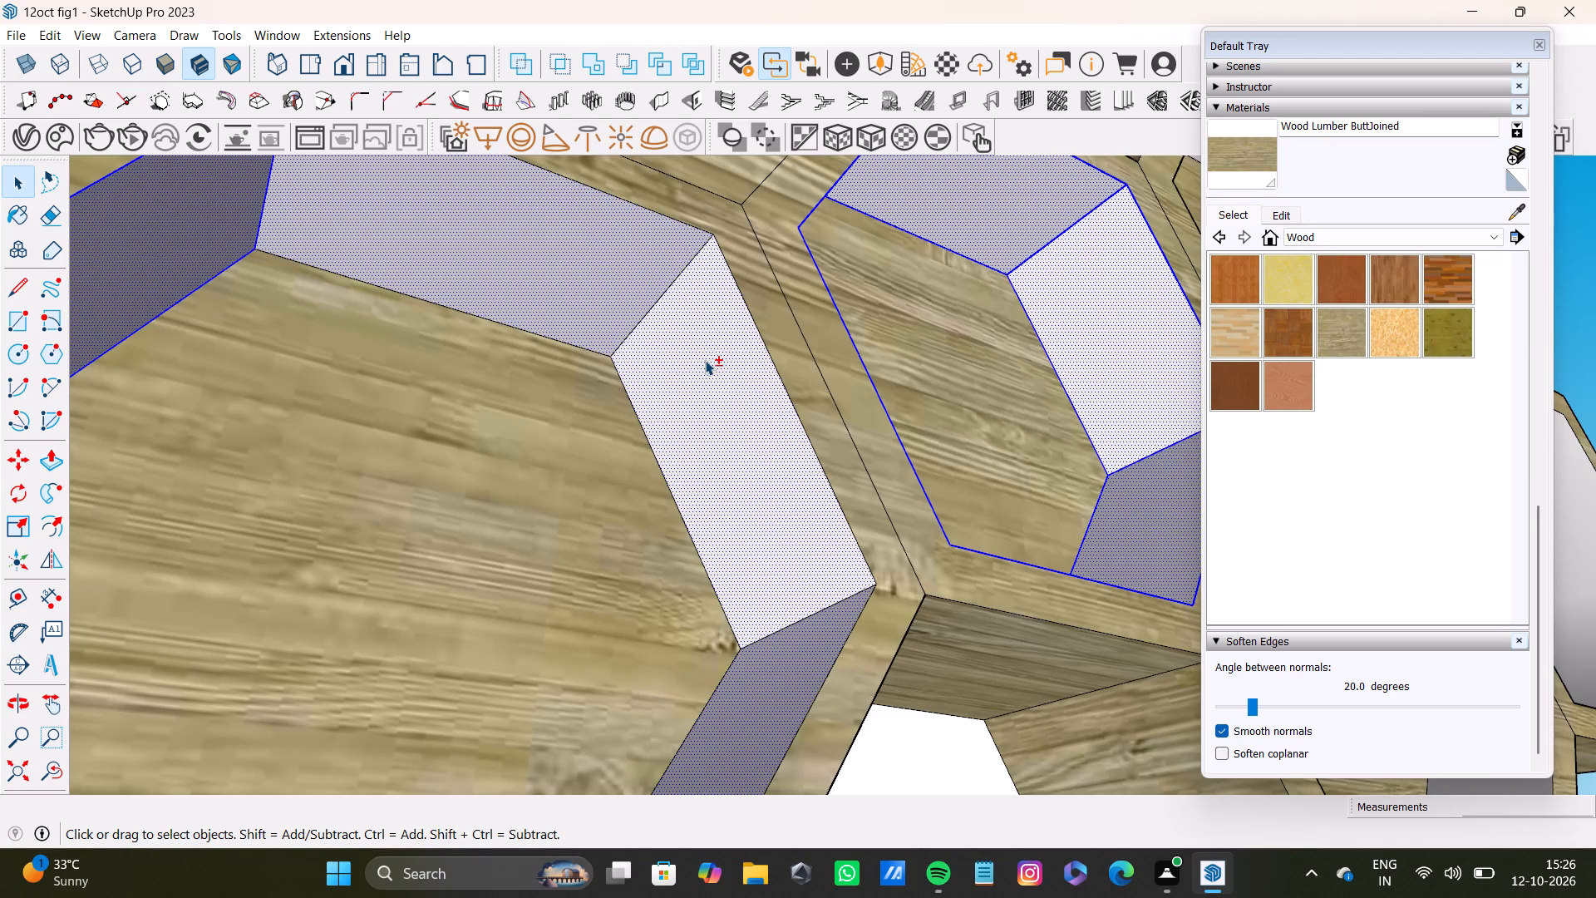
# Add the inner top, right, upper-left and bottom walls of the lower-right hexagon to the selection.
pyautogui.keyDown('shift'); pyautogui.scroll(-15, 881, 412); pyautogui.keyUp('shift')
pyautogui.keyDown('shift'); pyautogui.moveTo(1071, 457); pyautogui.dragTo(677, 460, button='middle'); pyautogui.keyUp('shift')
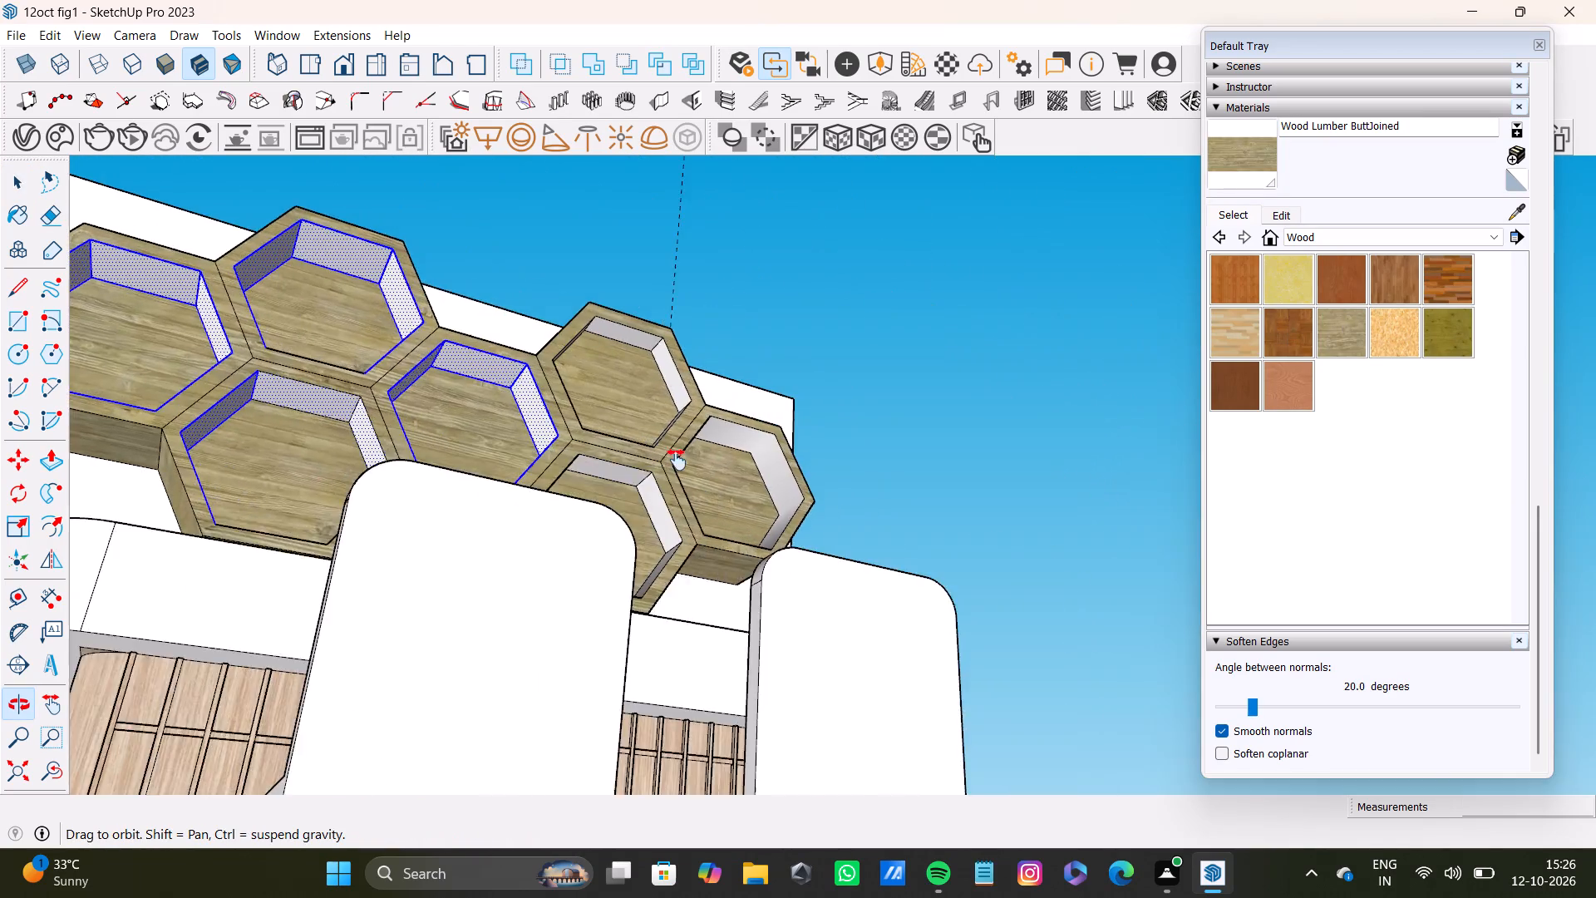
pyautogui.keyDown('shift'); pyautogui.moveTo(677, 460); pyautogui.dragTo(531, 517, button='middle'); pyautogui.keyUp('shift')
pyautogui.scroll(17, 672, 482)
pyautogui.keyDown('shift'); pyautogui.click(763, 444); pyautogui.keyUp('shift')
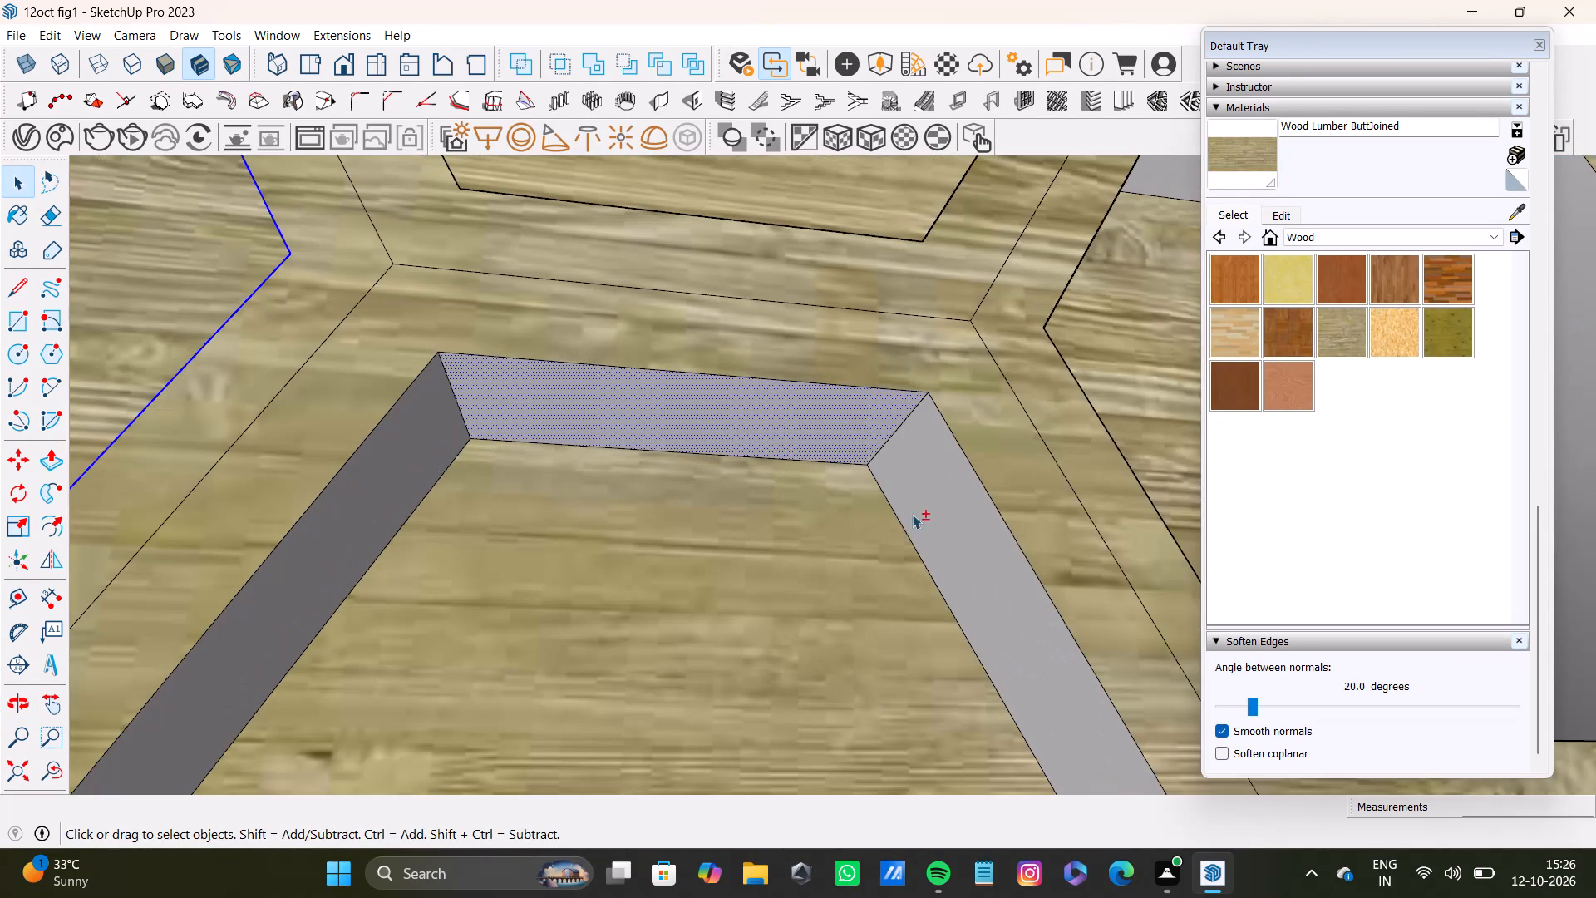
pyautogui.keyDown('shift'); pyautogui.click(912, 514); pyautogui.keyUp('shift')
pyautogui.keyDown('shift'); pyautogui.click(413, 495); pyautogui.keyUp('shift')
pyautogui.keyDown('shift'); pyautogui.scroll(-9, 418, 486); pyautogui.keyUp('shift')
pyautogui.keyDown('shift'); pyautogui.moveTo(559, 575); pyautogui.dragTo(591, 643, button='middle'); pyautogui.keyUp('shift')
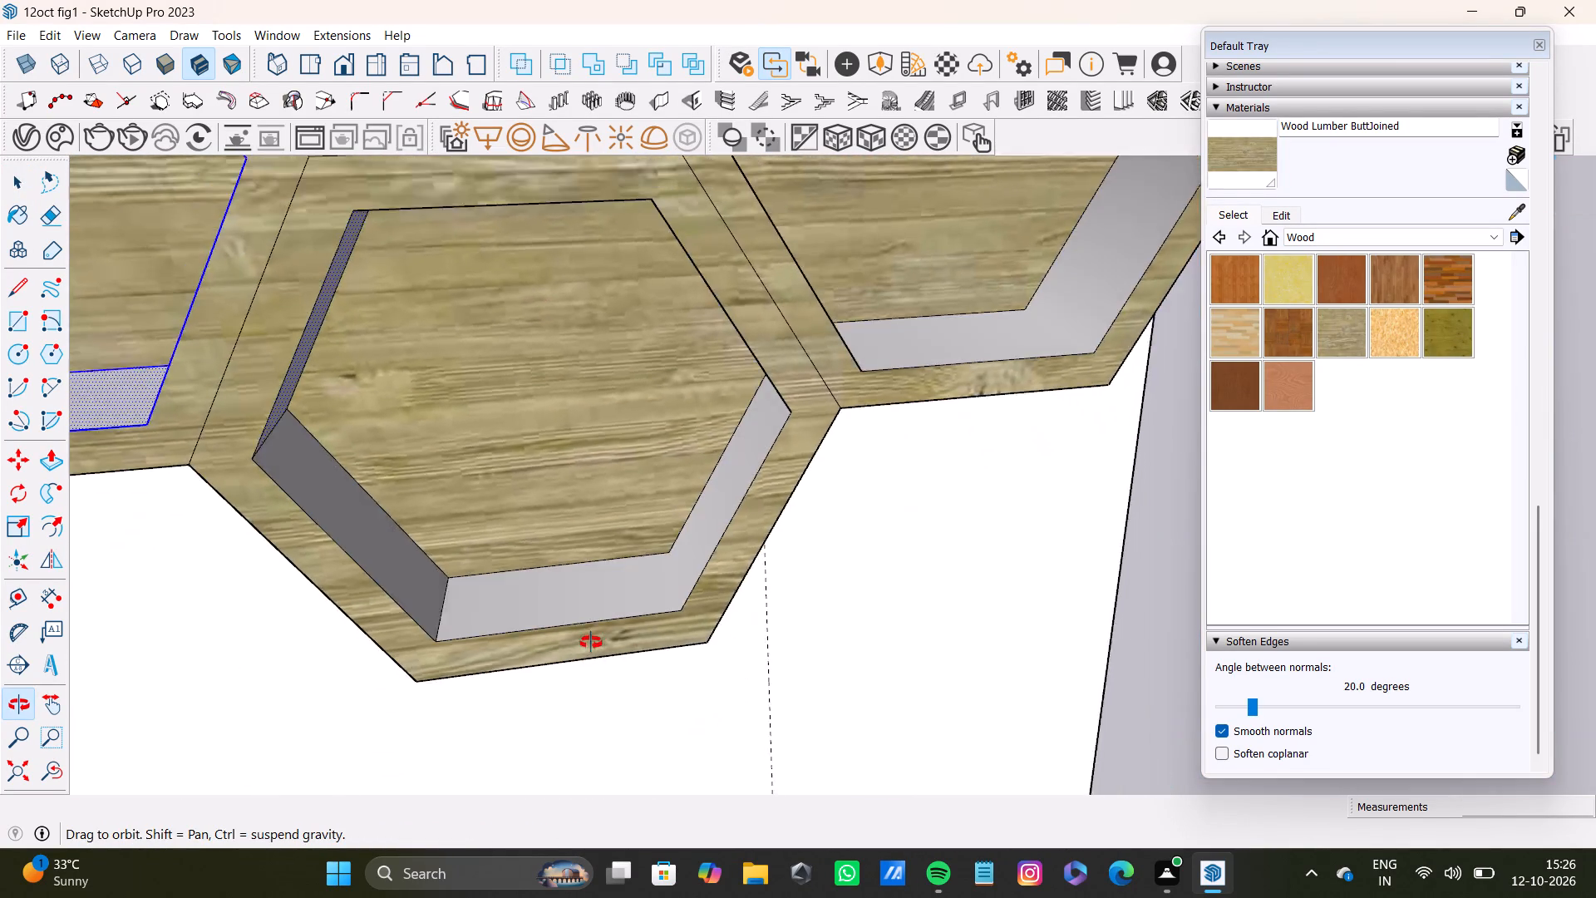
pyautogui.keyDown('shift'); pyautogui.moveTo(591, 643); pyautogui.dragTo(592, 644, button='middle'); pyautogui.keyUp('shift')
pyautogui.keyDown('shift'); pyautogui.scroll(3, 595, 625); pyautogui.keyUp('shift')
pyautogui.keyDown('shift'); pyautogui.click(592, 598); pyautogui.keyUp('shift')
# Add the inner bottom, right and left walls of the rightmost hexagon to the selection.
pyautogui.keyDown('shift'); pyautogui.moveTo(712, 509); pyautogui.dragTo(536, 725, button='middle'); pyautogui.keyUp('shift')
pyautogui.keyDown('shift'); pyautogui.click(864, 479); pyautogui.keyUp('shift')
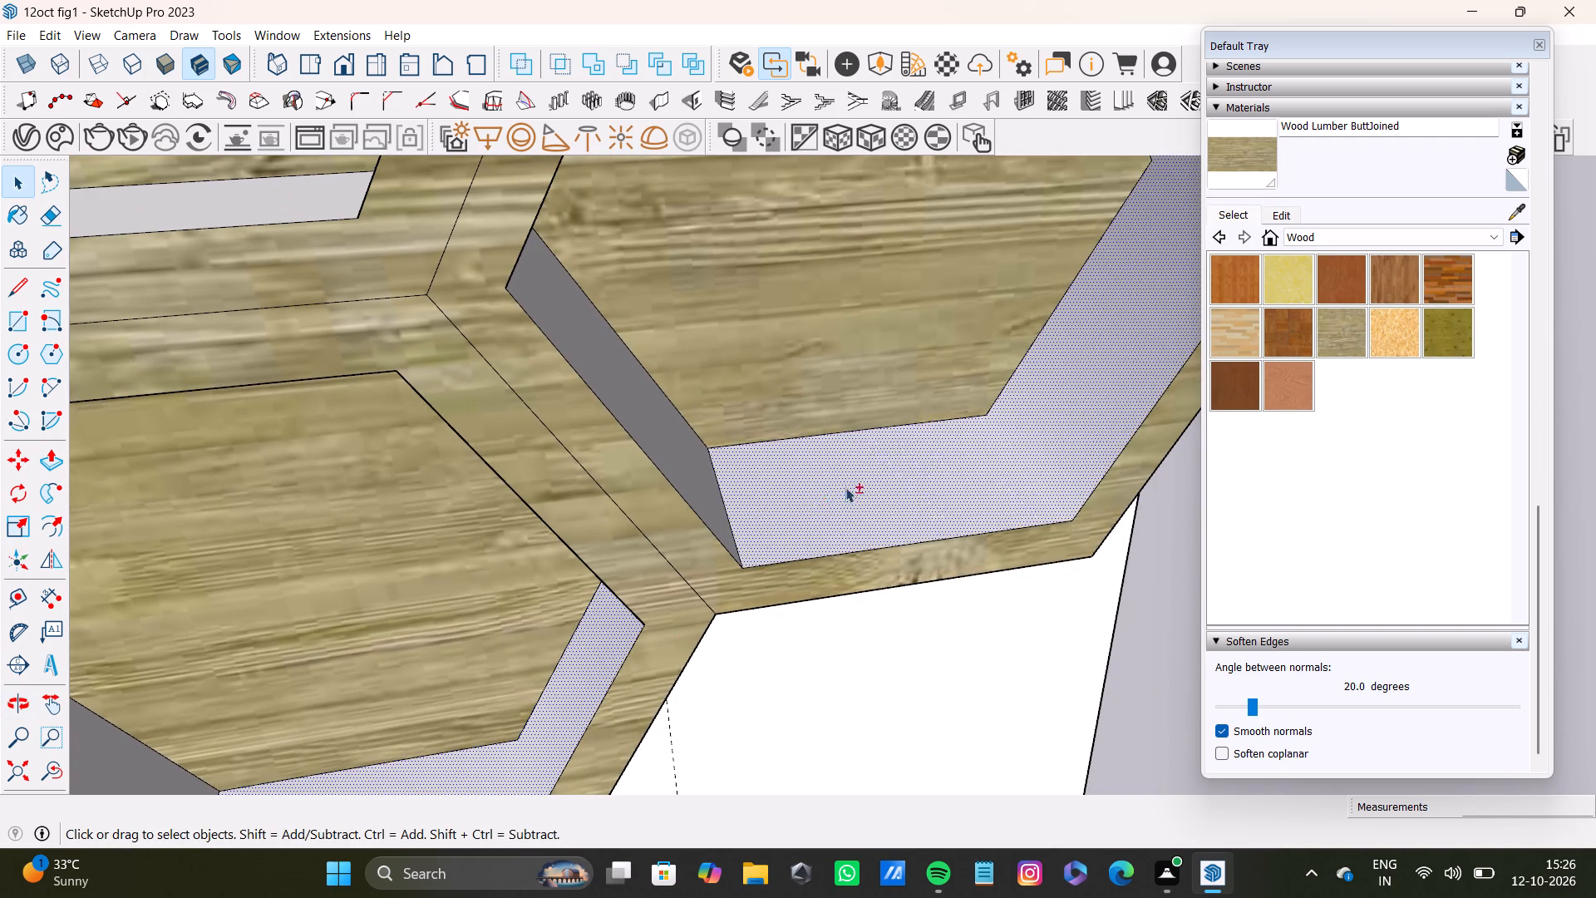
pyautogui.keyDown('shift'); pyautogui.click(695, 450); pyautogui.keyUp('shift')
pyautogui.keyDown('shift'); pyautogui.moveTo(914, 498); pyautogui.dragTo(661, 324, button='middle'); pyautogui.keyUp('shift')
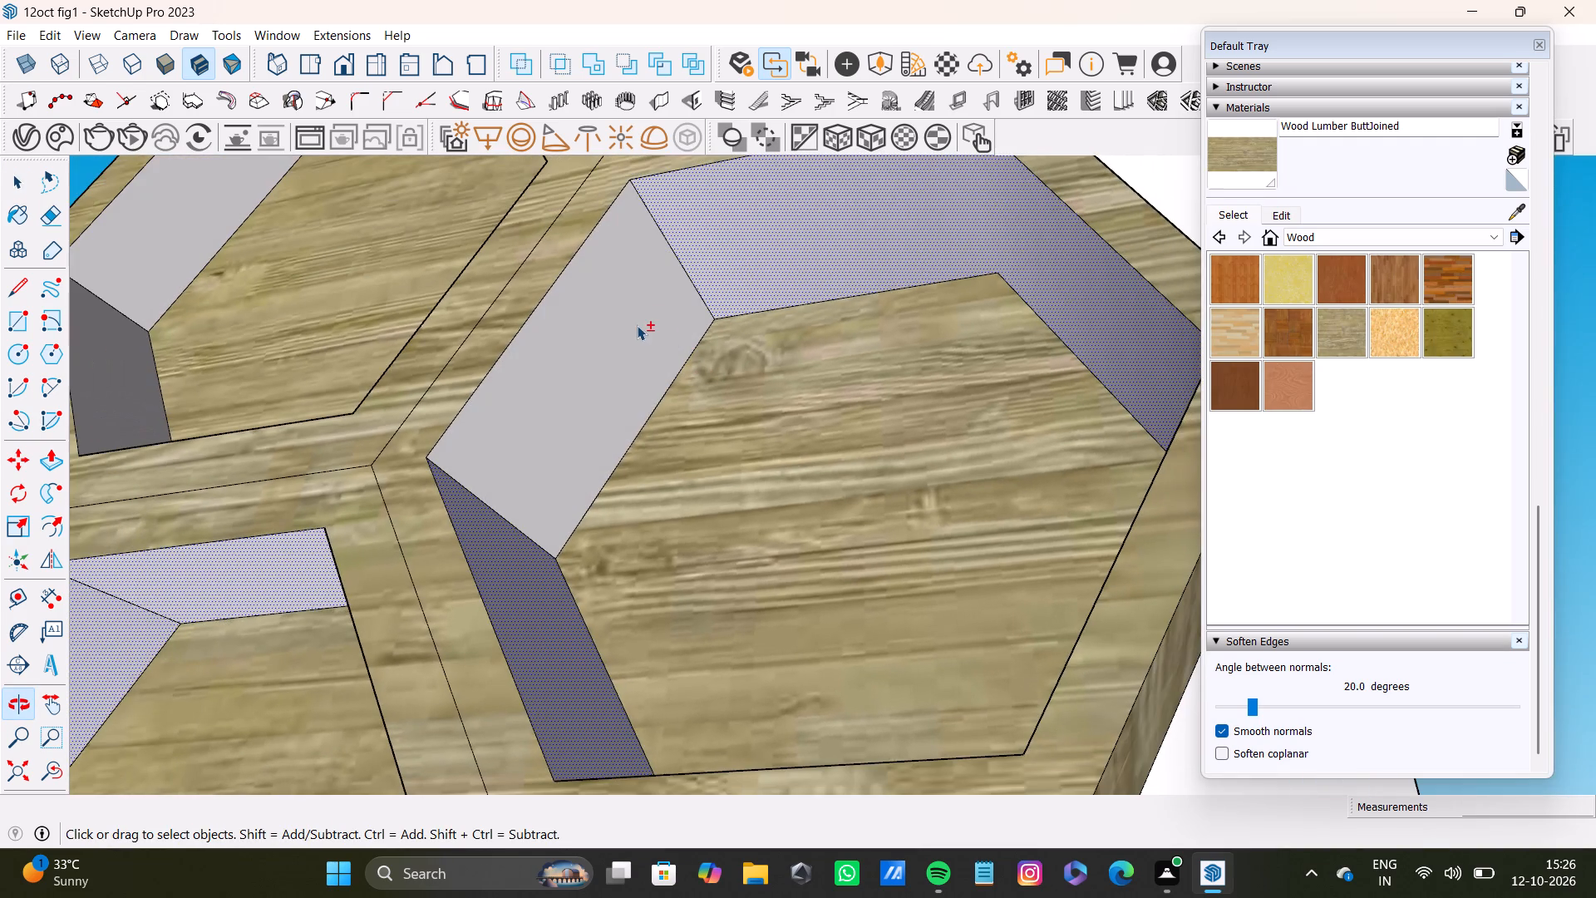
pyautogui.keyDown('shift'); pyautogui.click(625, 328); pyautogui.keyUp('shift')
# Add both right inner walls and the inner top wall of the upper-right hexagon to the selection.
pyautogui.keyDown('shift'); pyautogui.scroll(-5, 559, 368); pyautogui.keyUp('shift')
pyautogui.keyDown('shift'); pyautogui.moveTo(517, 383); pyautogui.dragTo(1172, 619, button='middle'); pyautogui.keyUp('shift')
pyautogui.keyDown('shift'); pyautogui.scroll(4, 860, 561); pyautogui.keyUp('shift')
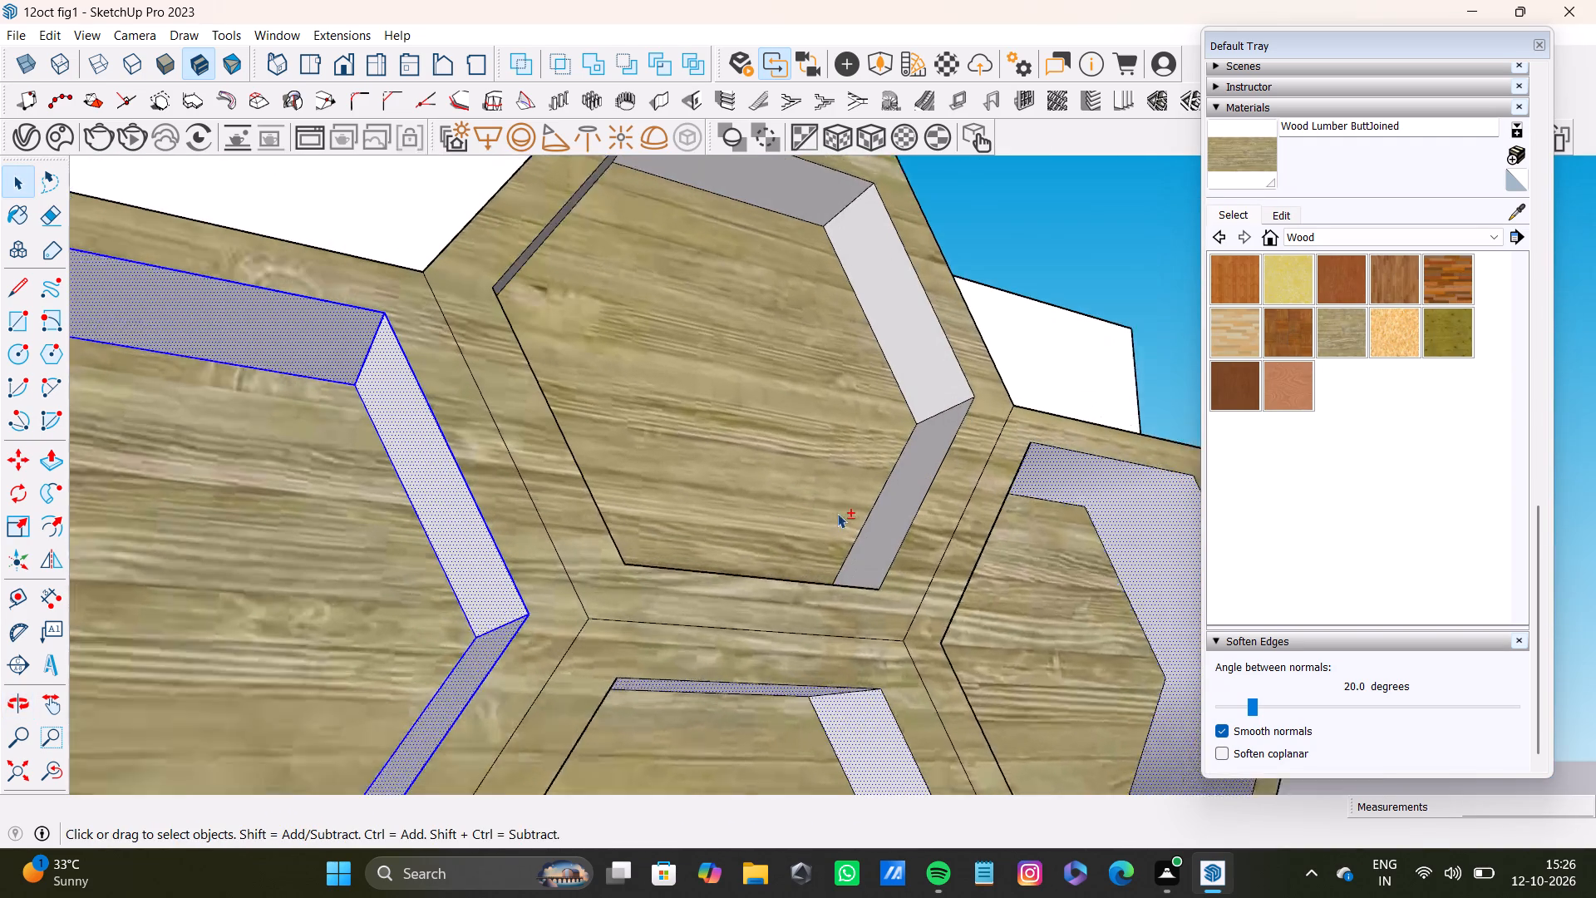
pyautogui.keyDown('shift'); pyautogui.click(905, 496); pyautogui.keyUp('shift')
pyautogui.keyDown('shift'); pyautogui.click(941, 340); pyautogui.keyUp('shift')
pyautogui.keyDown('shift'); pyautogui.moveTo(826, 371); pyautogui.dragTo(854, 648, button='middle'); pyautogui.keyUp('shift')
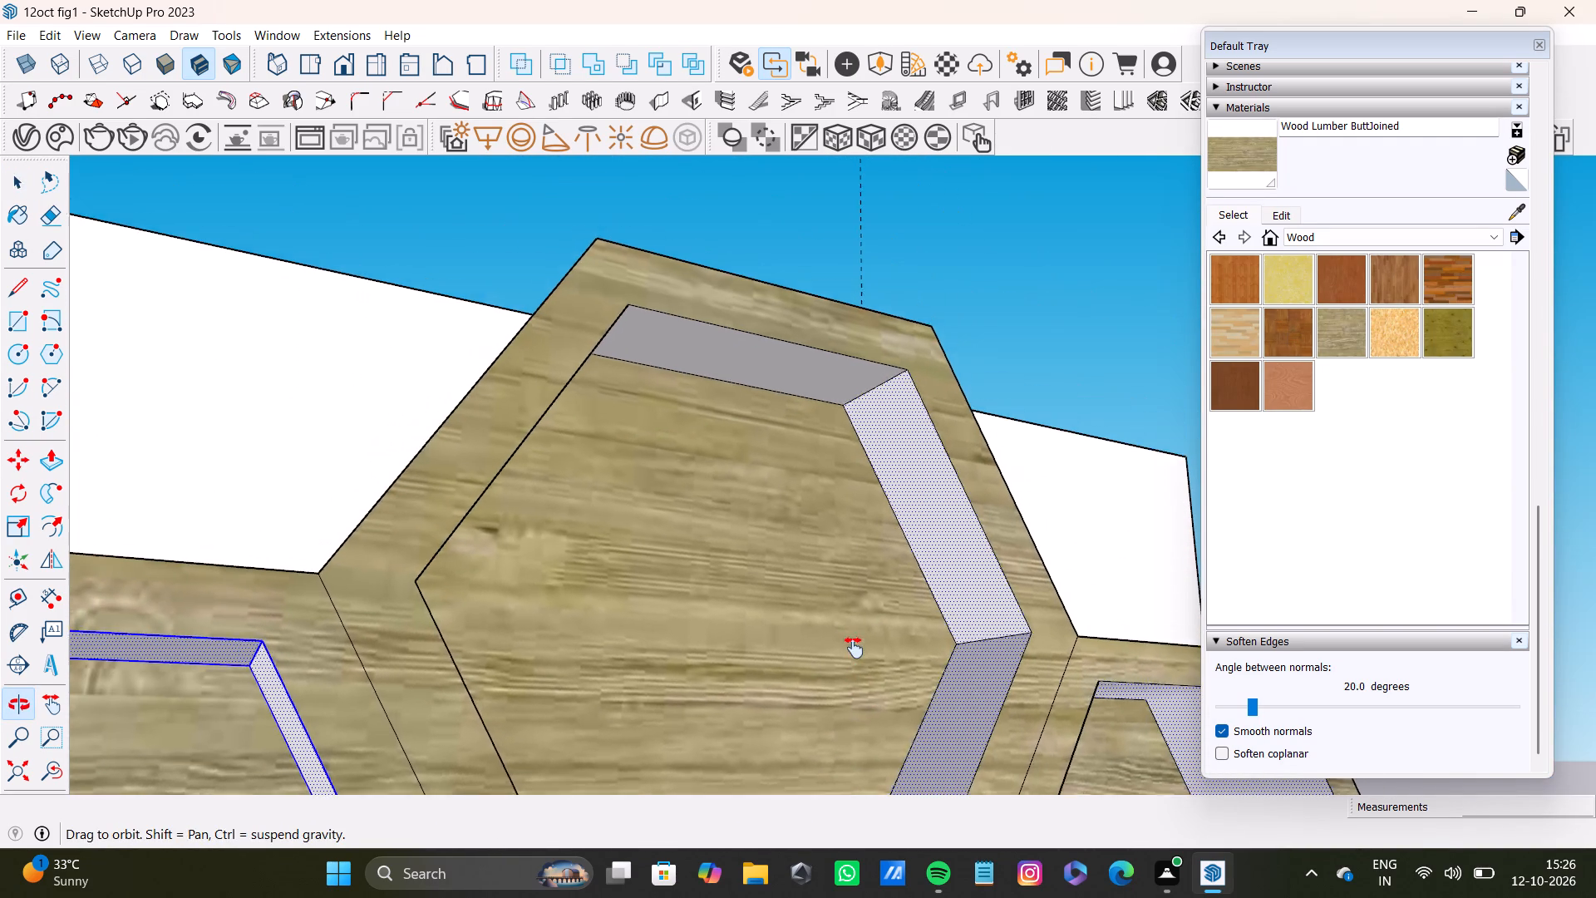
pyautogui.keyDown('shift'); pyautogui.moveTo(854, 648); pyautogui.dragTo(853, 649, button='middle'); pyautogui.keyUp('shift')
pyautogui.keyDown('shift'); pyautogui.click(763, 393); pyautogui.keyUp('shift')
# Add both left inner walls and the inner bottom wall of the upper-right hexagon to the selection.
pyautogui.moveTo(835, 496); pyautogui.dragTo(512, 481, button='middle')
pyautogui.keyDown('shift'); pyautogui.scroll(2, 499, 481); pyautogui.keyUp('shift')
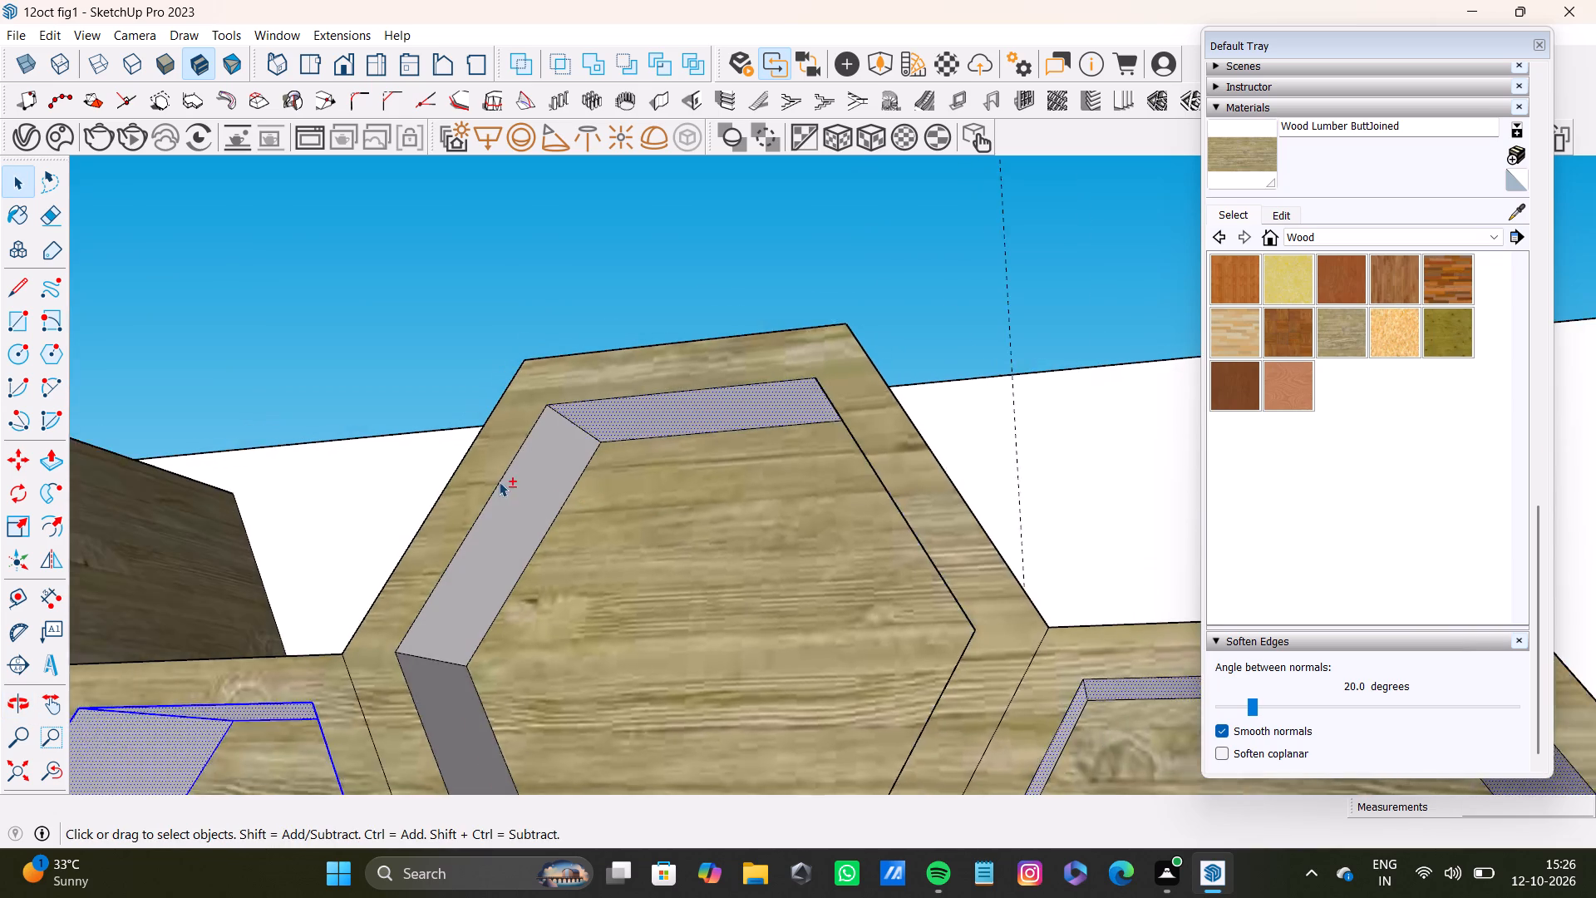
pyautogui.keyDown('shift'); pyautogui.scroll(1, 499, 481); pyautogui.keyUp('shift')
pyautogui.keyDown('shift'); pyautogui.click(526, 527); pyautogui.keyUp('shift')
pyautogui.keyDown('shift'); pyautogui.scroll(-4, 537, 565); pyautogui.keyUp('shift')
pyautogui.keyDown('shift'); pyautogui.moveTo(562, 618); pyautogui.dragTo(544, 519, button='middle'); pyautogui.keyUp('shift')
pyautogui.keyDown('shift'); pyautogui.scroll(4, 559, 551); pyautogui.keyUp('shift')
pyautogui.keyDown('shift'); pyautogui.click(468, 713); pyautogui.keyUp('shift')
pyautogui.keyDown('shift'); pyautogui.scroll(-4, 466, 713); pyautogui.keyUp('shift')
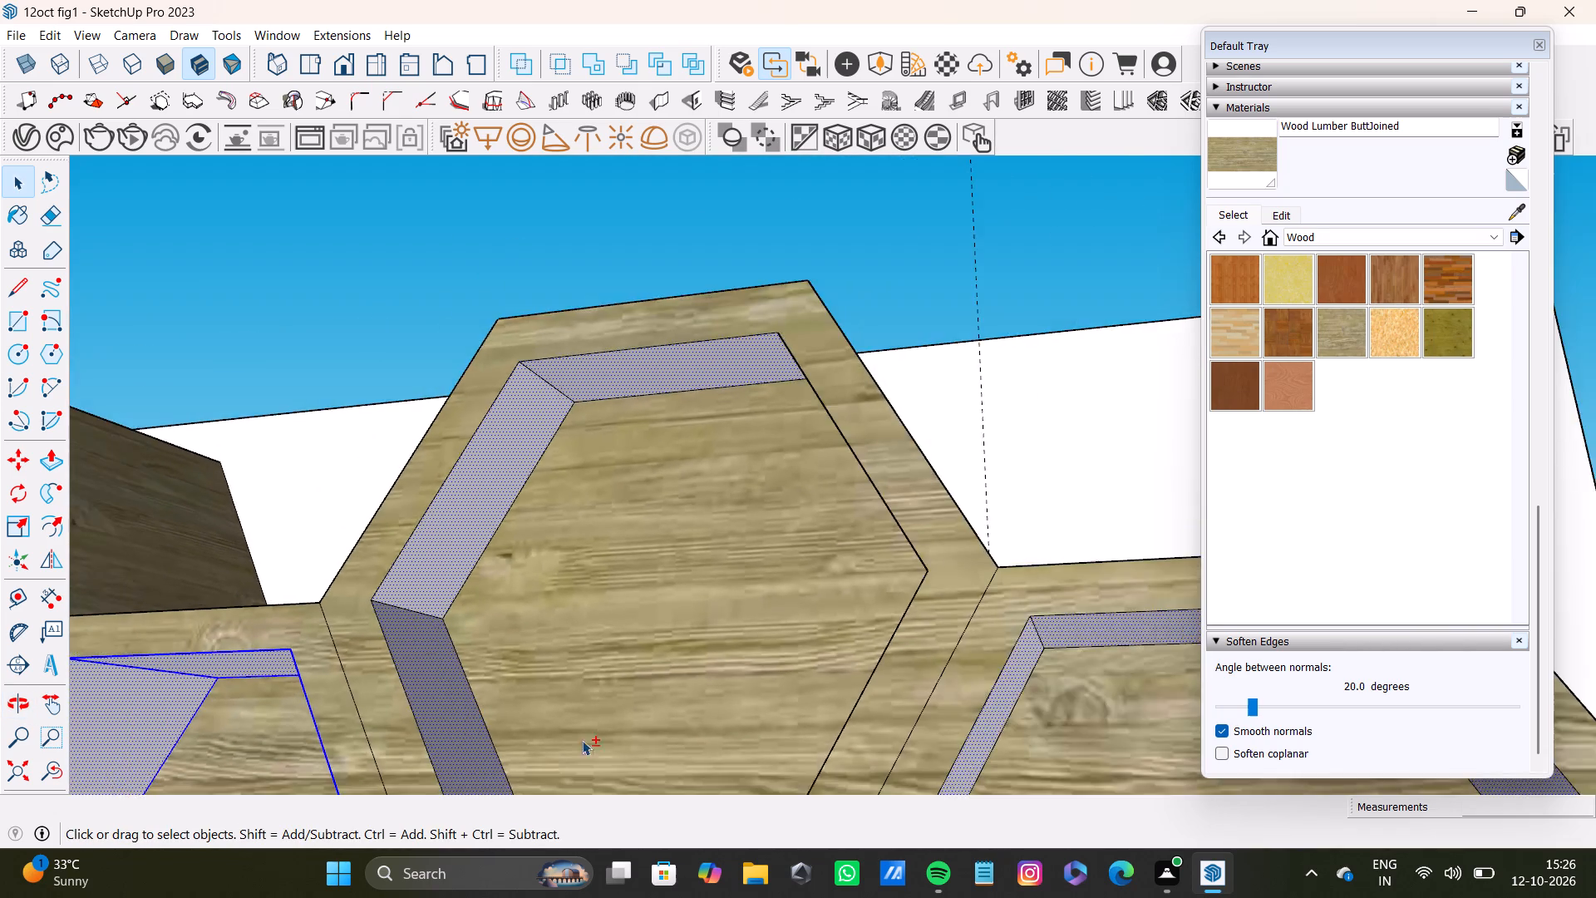
pyautogui.keyDown('shift'); pyautogui.moveTo(582, 740); pyautogui.dragTo(664, 715, button='middle'); pyautogui.keyUp('shift')
pyautogui.keyDown('shift'); pyautogui.scroll(3, 648, 641); pyautogui.keyUp('shift')
pyautogui.keyDown('shift'); pyautogui.click(646, 578); pyautogui.keyUp('shift')
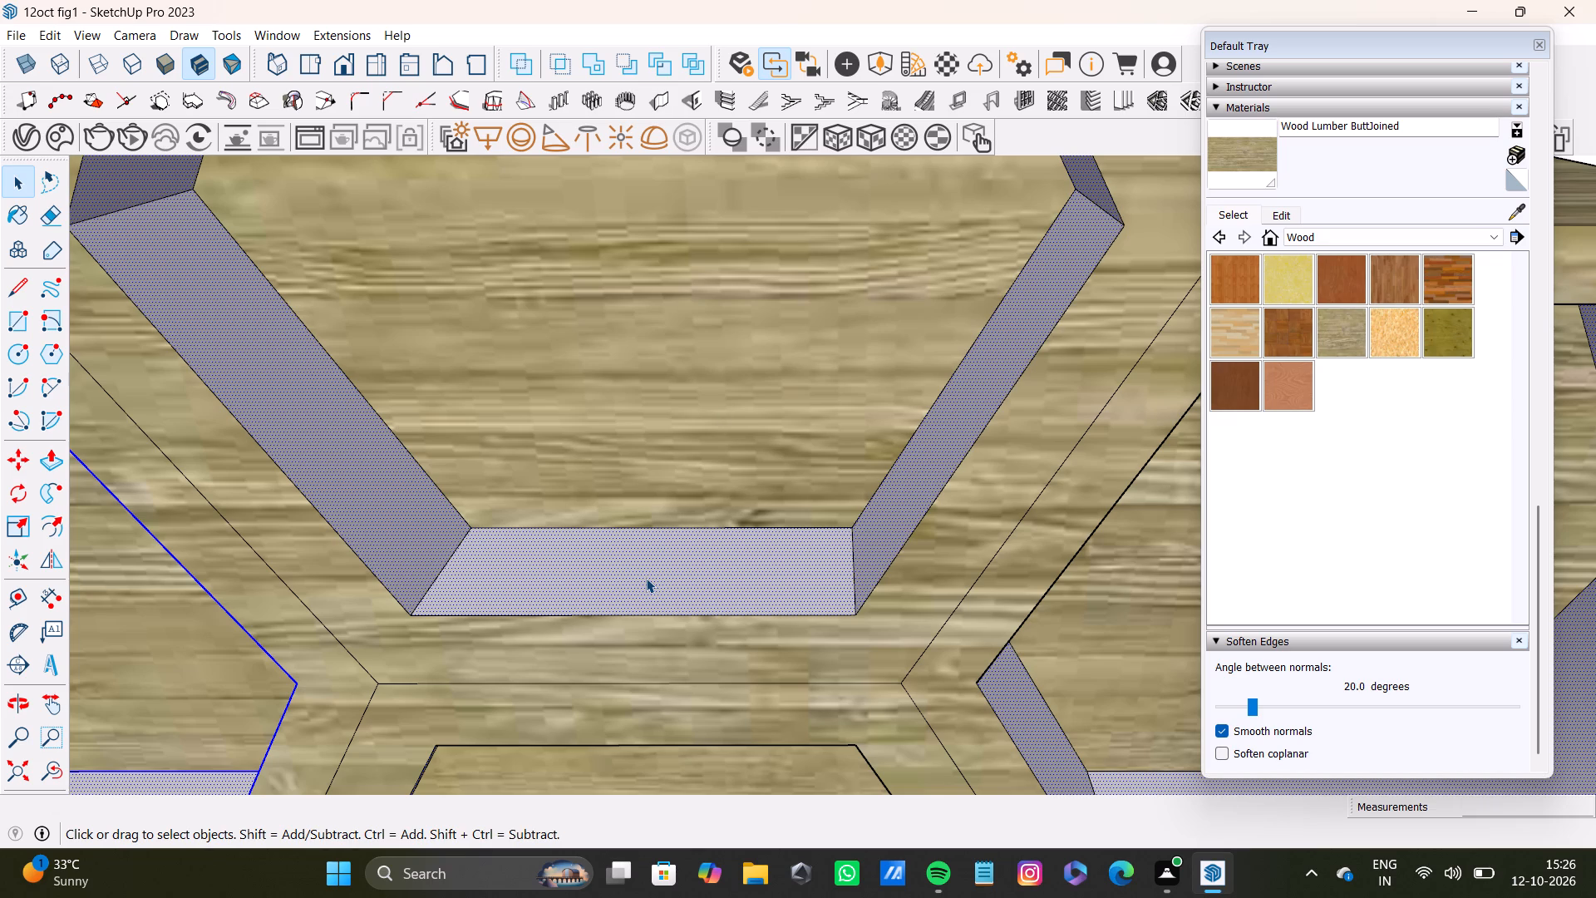
# Paint all the selected inner hexagon walls with the 0035_Tan colour from the Colors-Named collection.
pyautogui.scroll(-20, 813, 373)
pyautogui.scroll(-10, 813, 373)
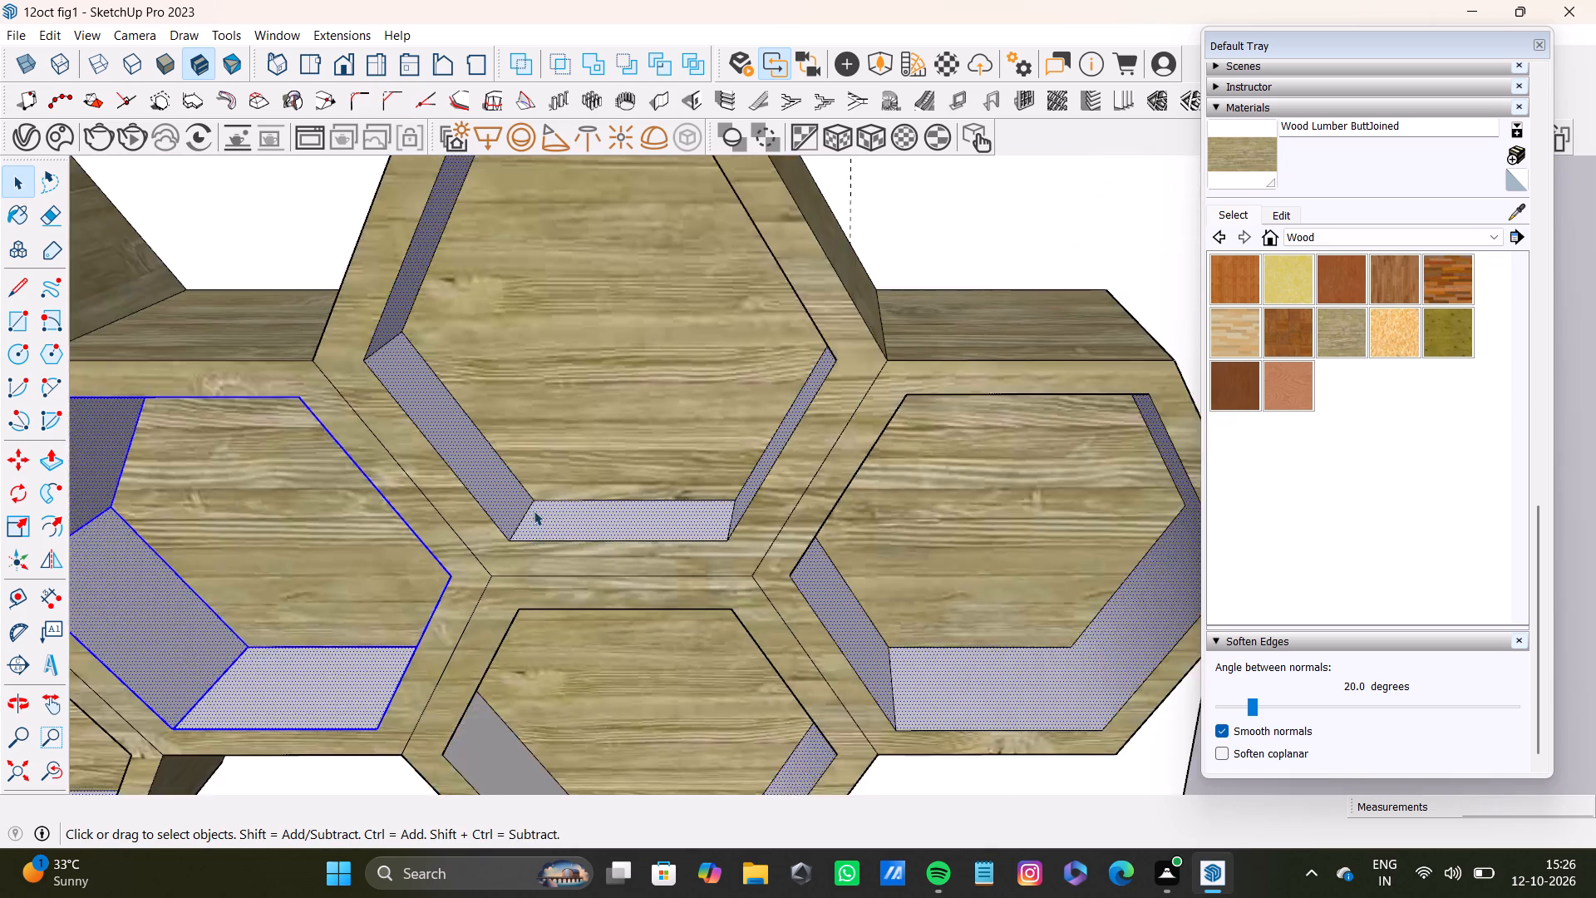
pyautogui.scroll(-8, 534, 511)
pyautogui.moveTo(555, 565); pyautogui.dragTo(475, 264, button='middle')
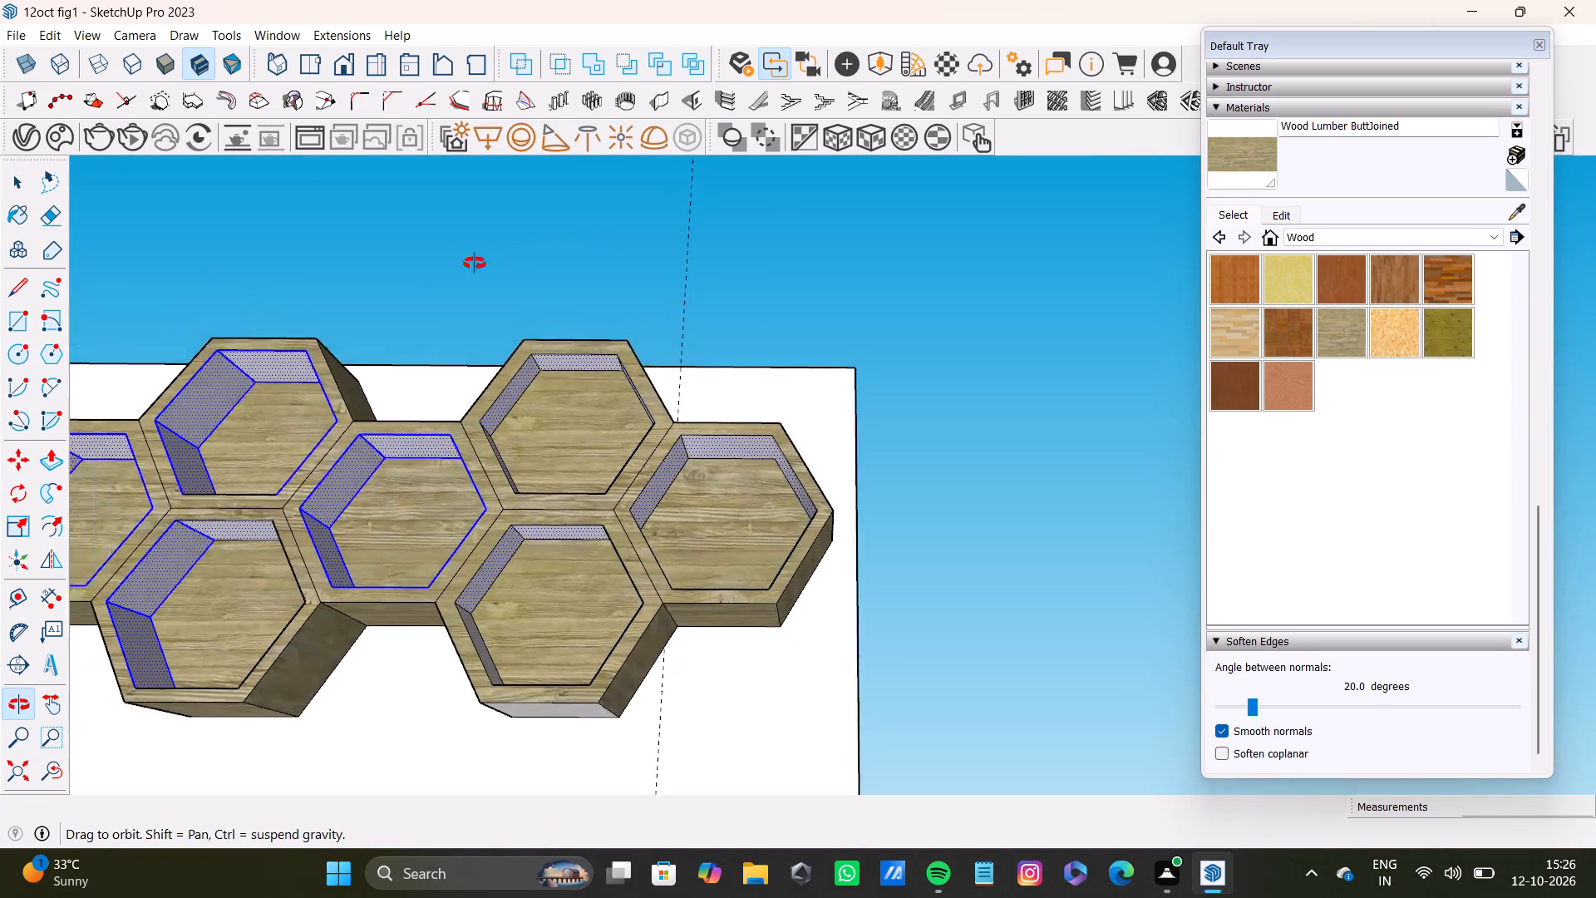
pyautogui.moveTo(475, 264); pyautogui.dragTo(474, 266, button='middle')
pyautogui.keyDown('shift'); pyautogui.click(1318, 238); pyautogui.keyUp('shift')
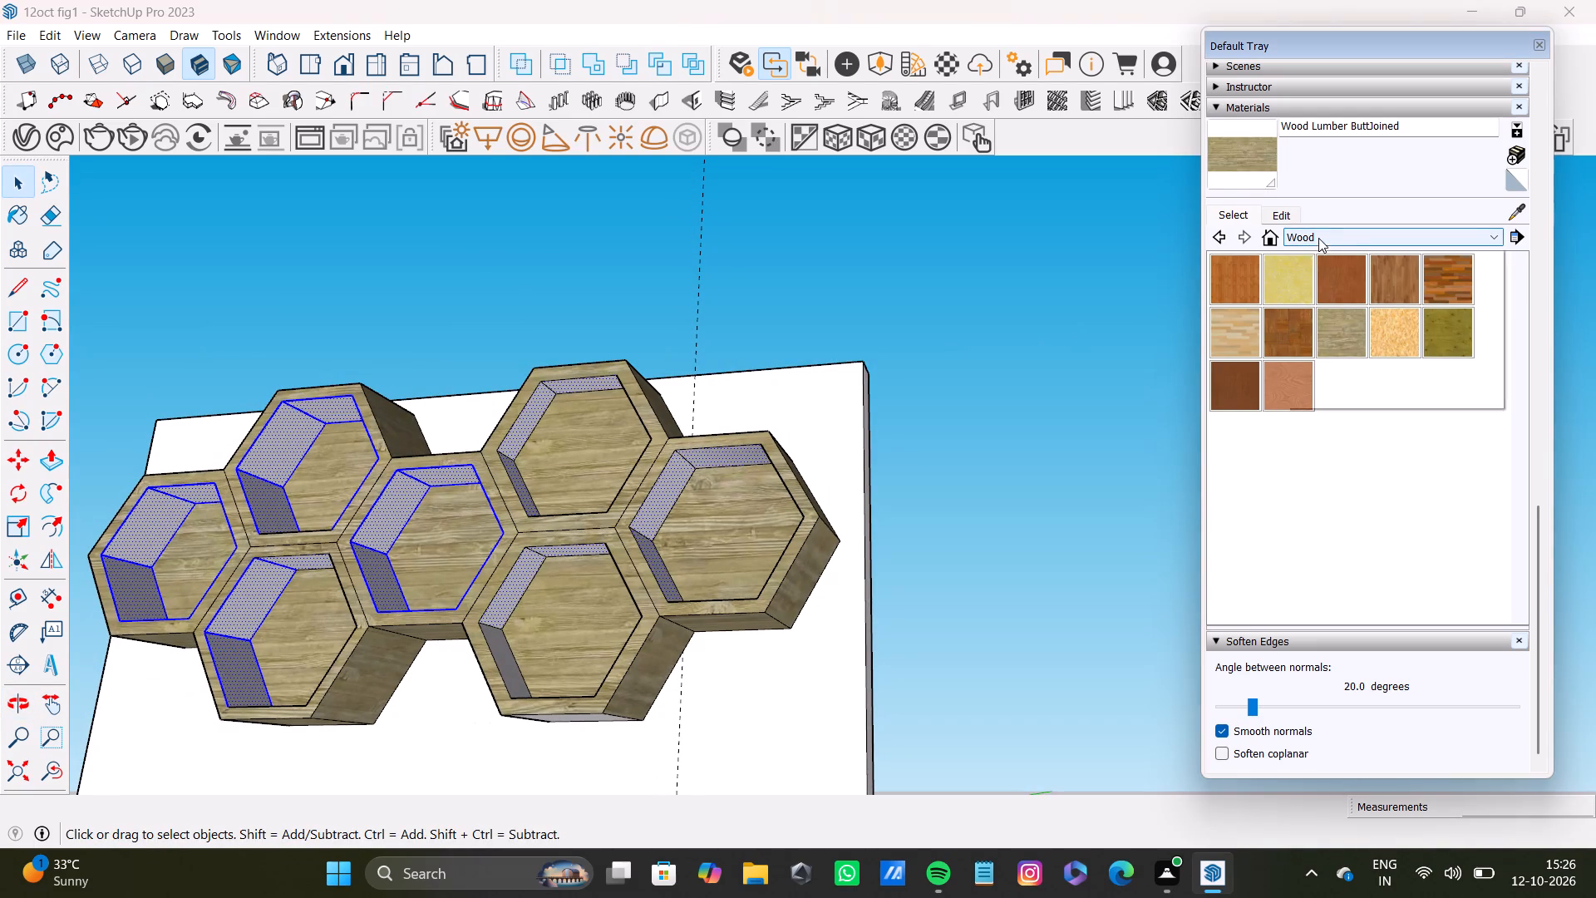
pyautogui.keyDown('shift'); pyautogui.scroll(2, 1318, 323); pyautogui.keyUp('shift')
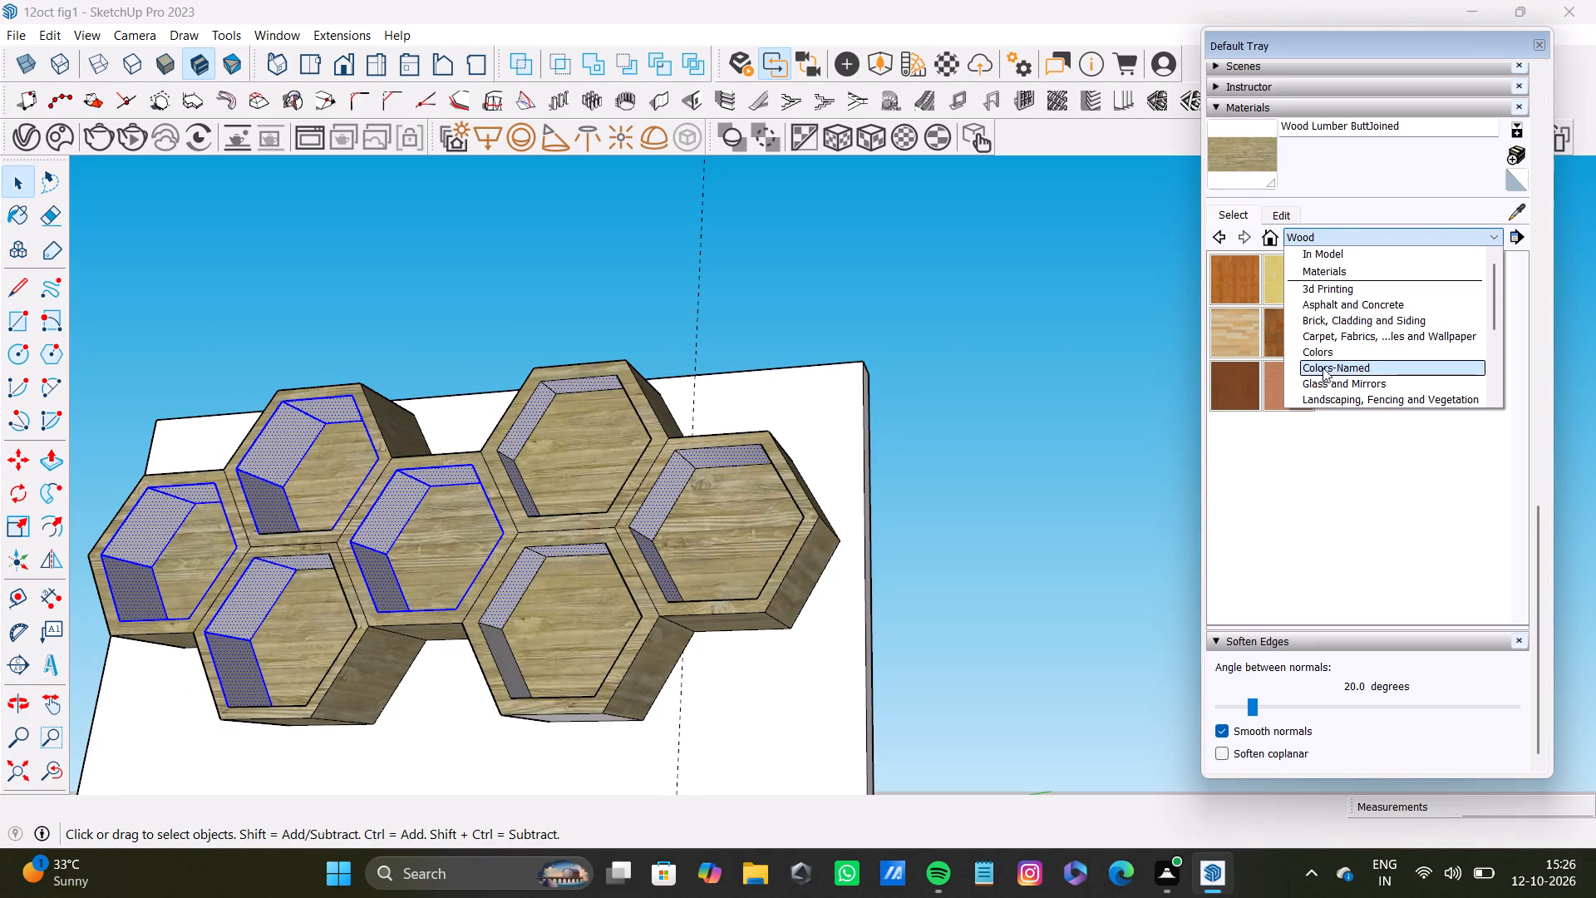
pyautogui.keyDown('shift'); pyautogui.click(1323, 368); pyautogui.keyUp('shift')
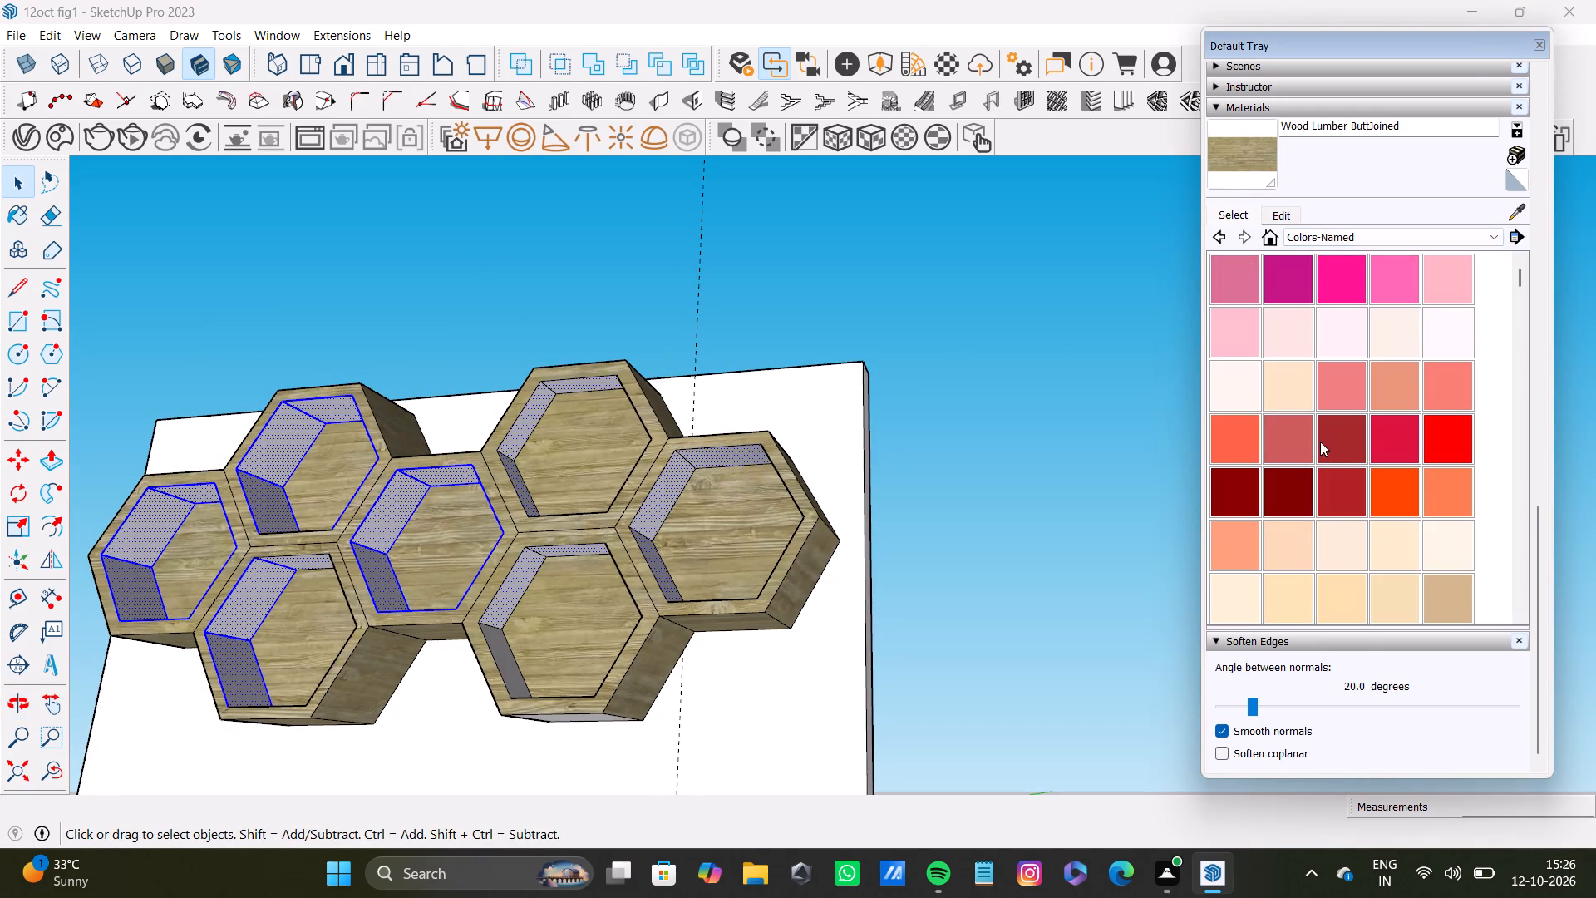
pyautogui.scroll(-5, 1317, 444)
pyautogui.click(1431, 380)
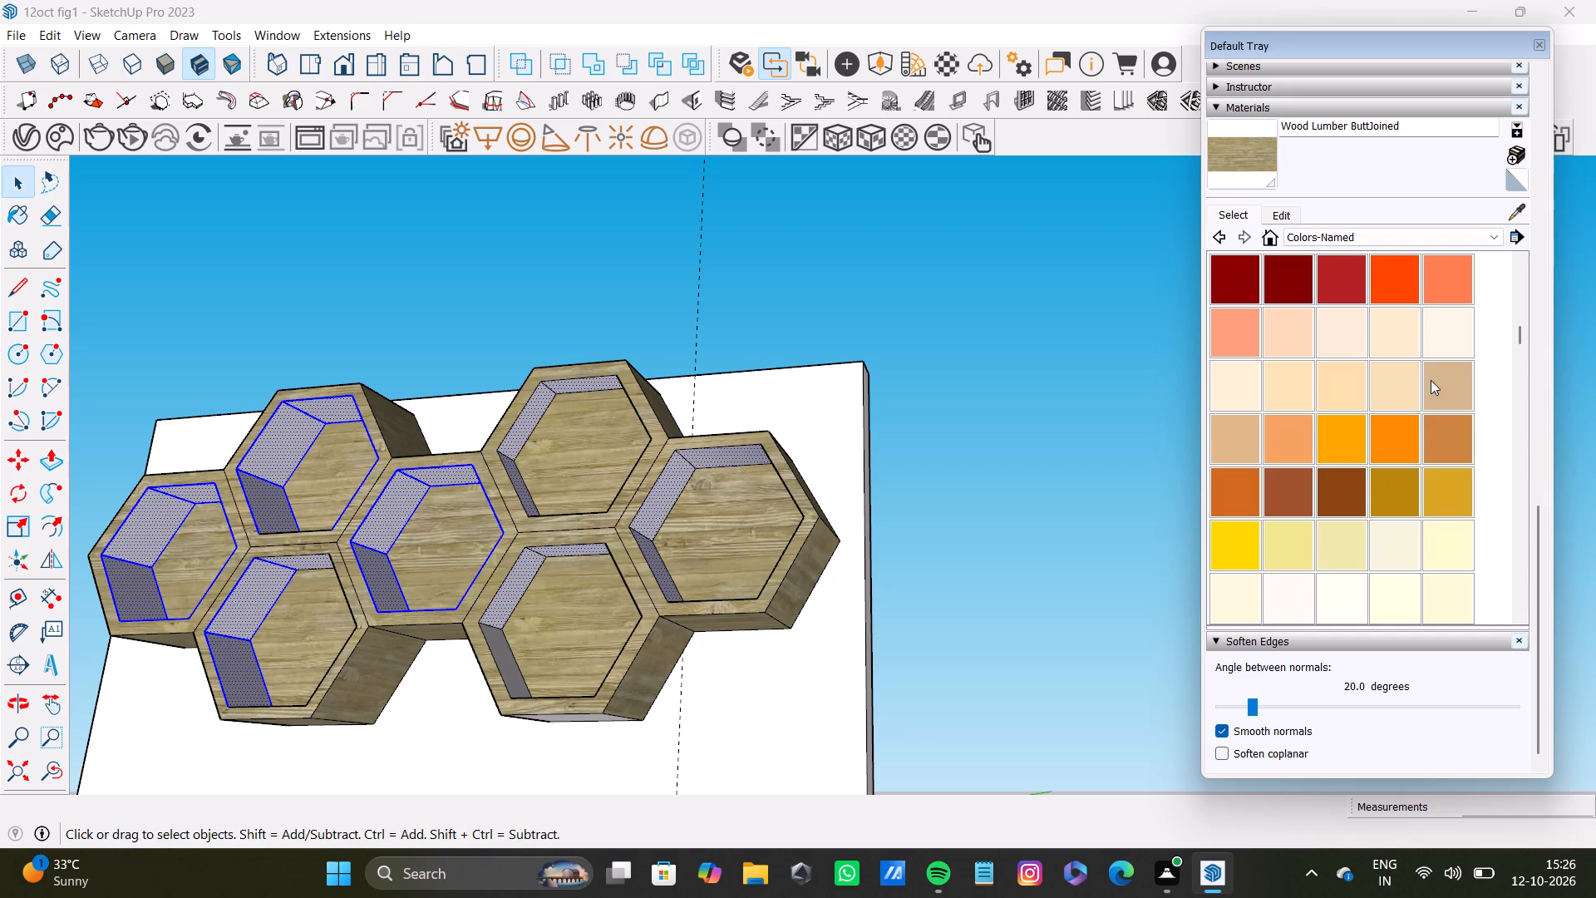
pyautogui.scroll(7, 402, 575)
pyautogui.click(353, 484)
# Sample the Wood Lumber ButtJoined material and paint it on the unpainted outer bottom face of the lower-right hexagon.
pyautogui.scroll(-6, 377, 496)
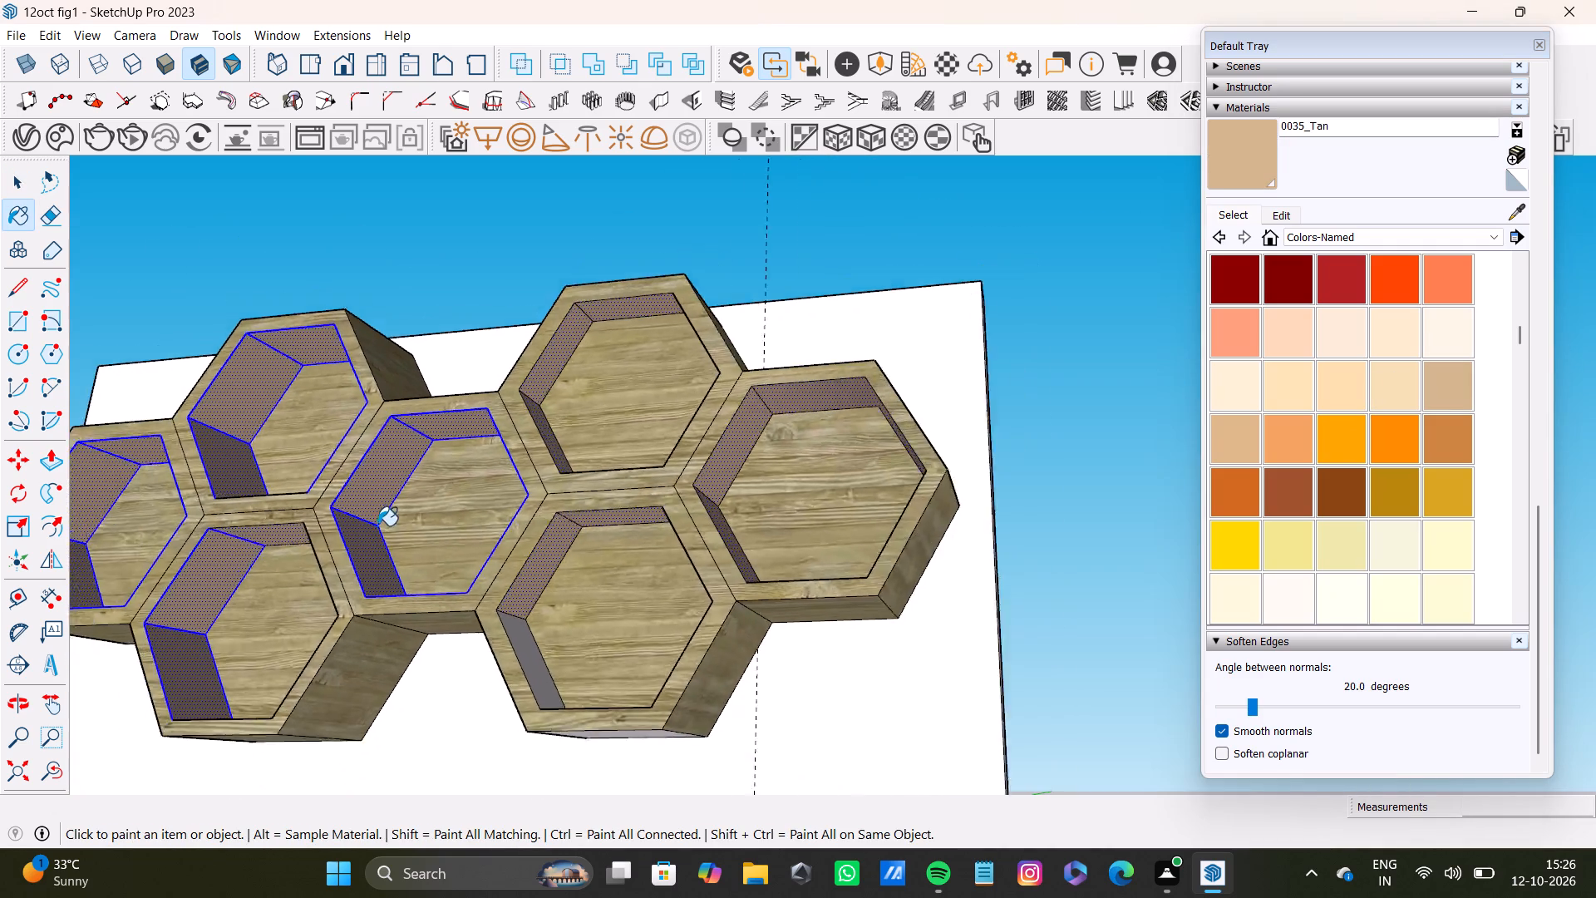
pyautogui.scroll(-3, 377, 525)
pyautogui.moveTo(401, 540); pyautogui.dragTo(436, 373, button='middle')
pyautogui.scroll(5, 518, 523)
pyautogui.press('space')
pyautogui.moveTo(551, 525); pyautogui.dragTo(628, 611, button='middle')
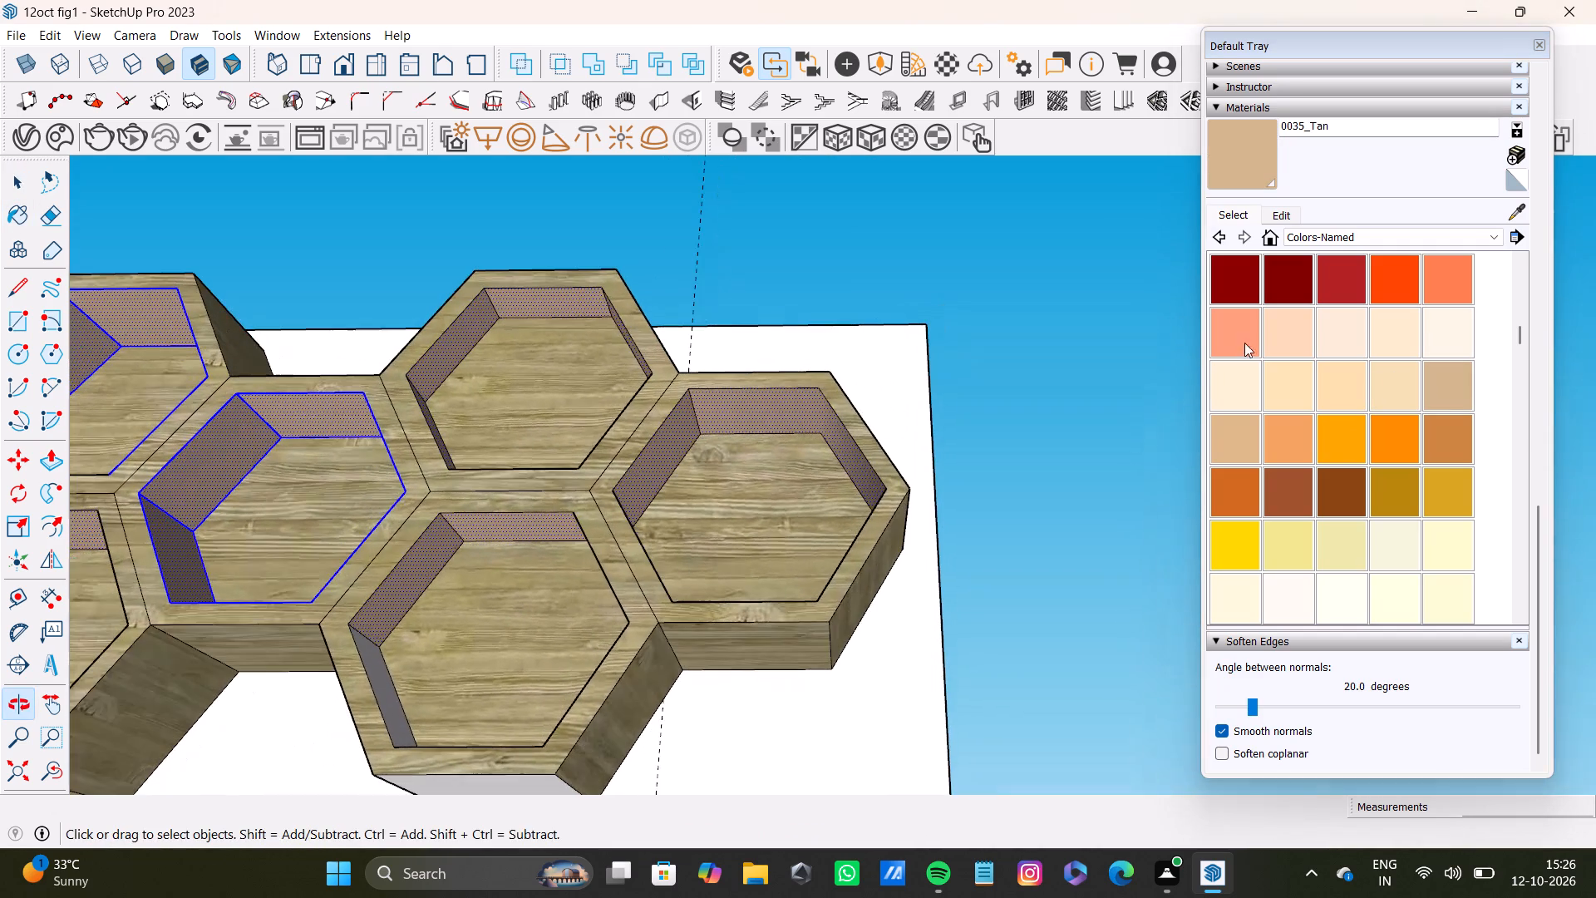
pyautogui.click(1516, 210)
pyautogui.click(603, 738)
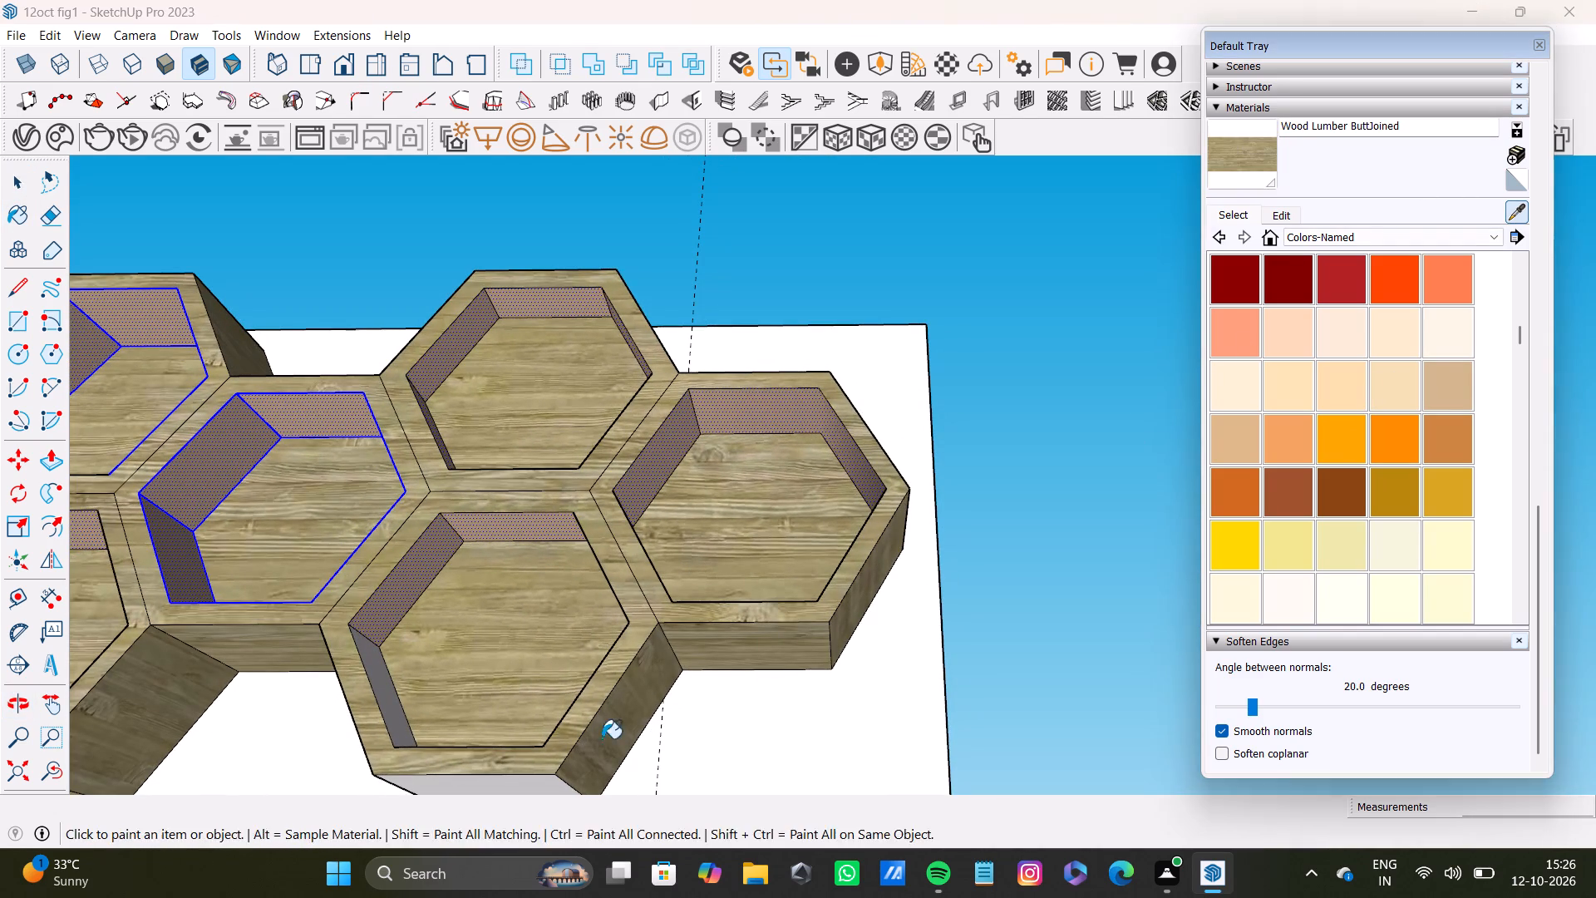
pyautogui.keyDown('shift'); pyautogui.moveTo(636, 717); pyautogui.dragTo(618, 518, button='middle'); pyautogui.keyUp('shift')
pyautogui.click(505, 587)
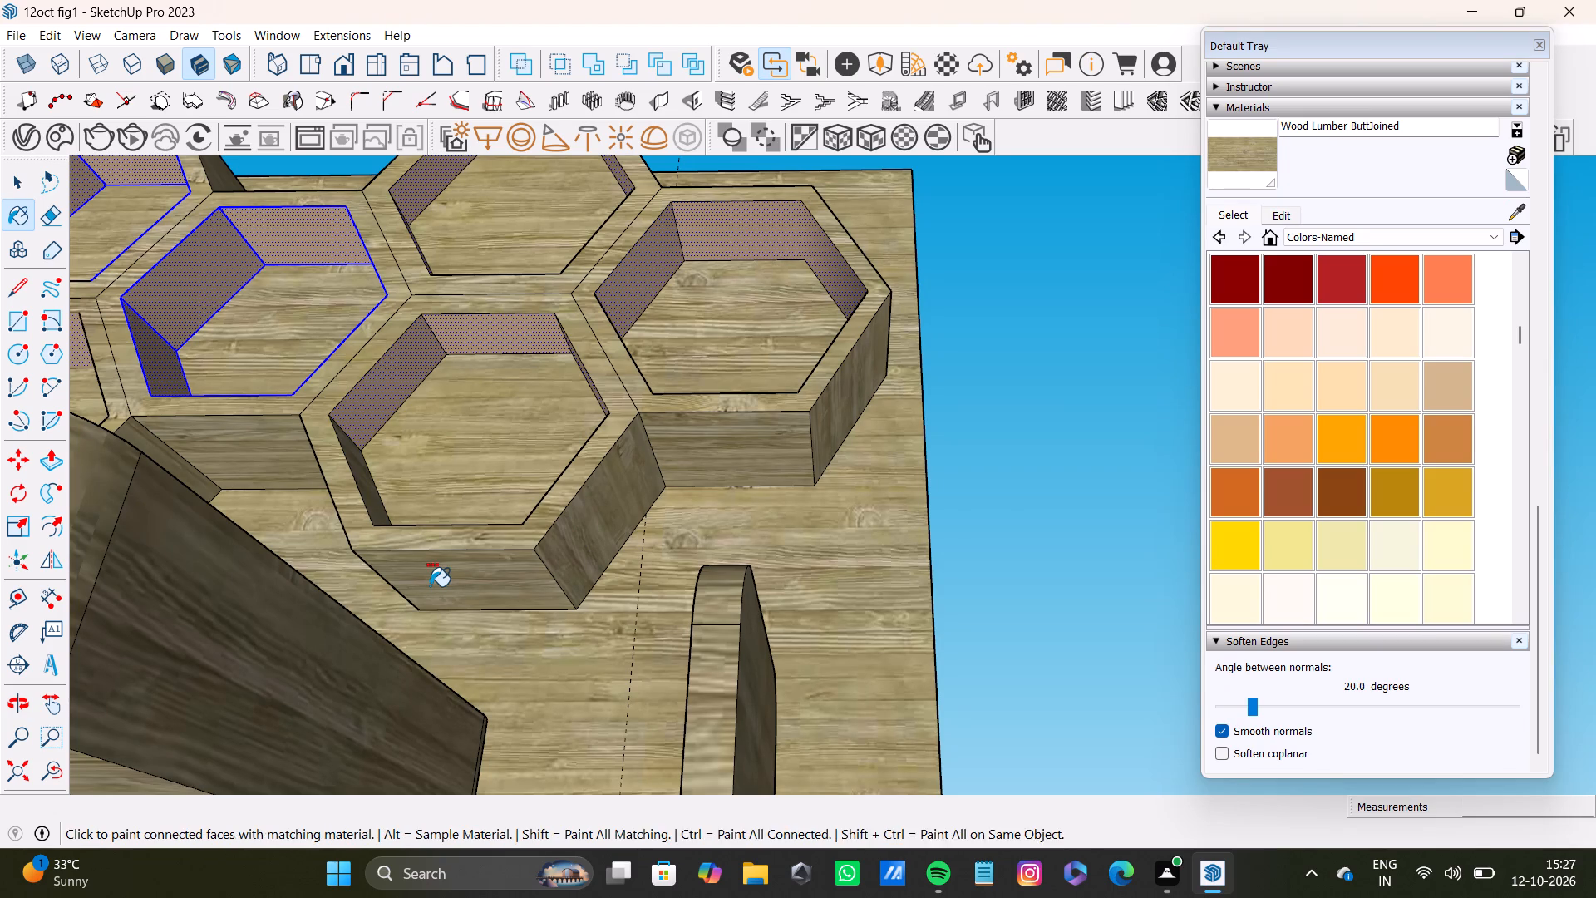
pyautogui.hotkey('ctrl', 'z')
pyautogui.press('space')
pyautogui.click(482, 586)
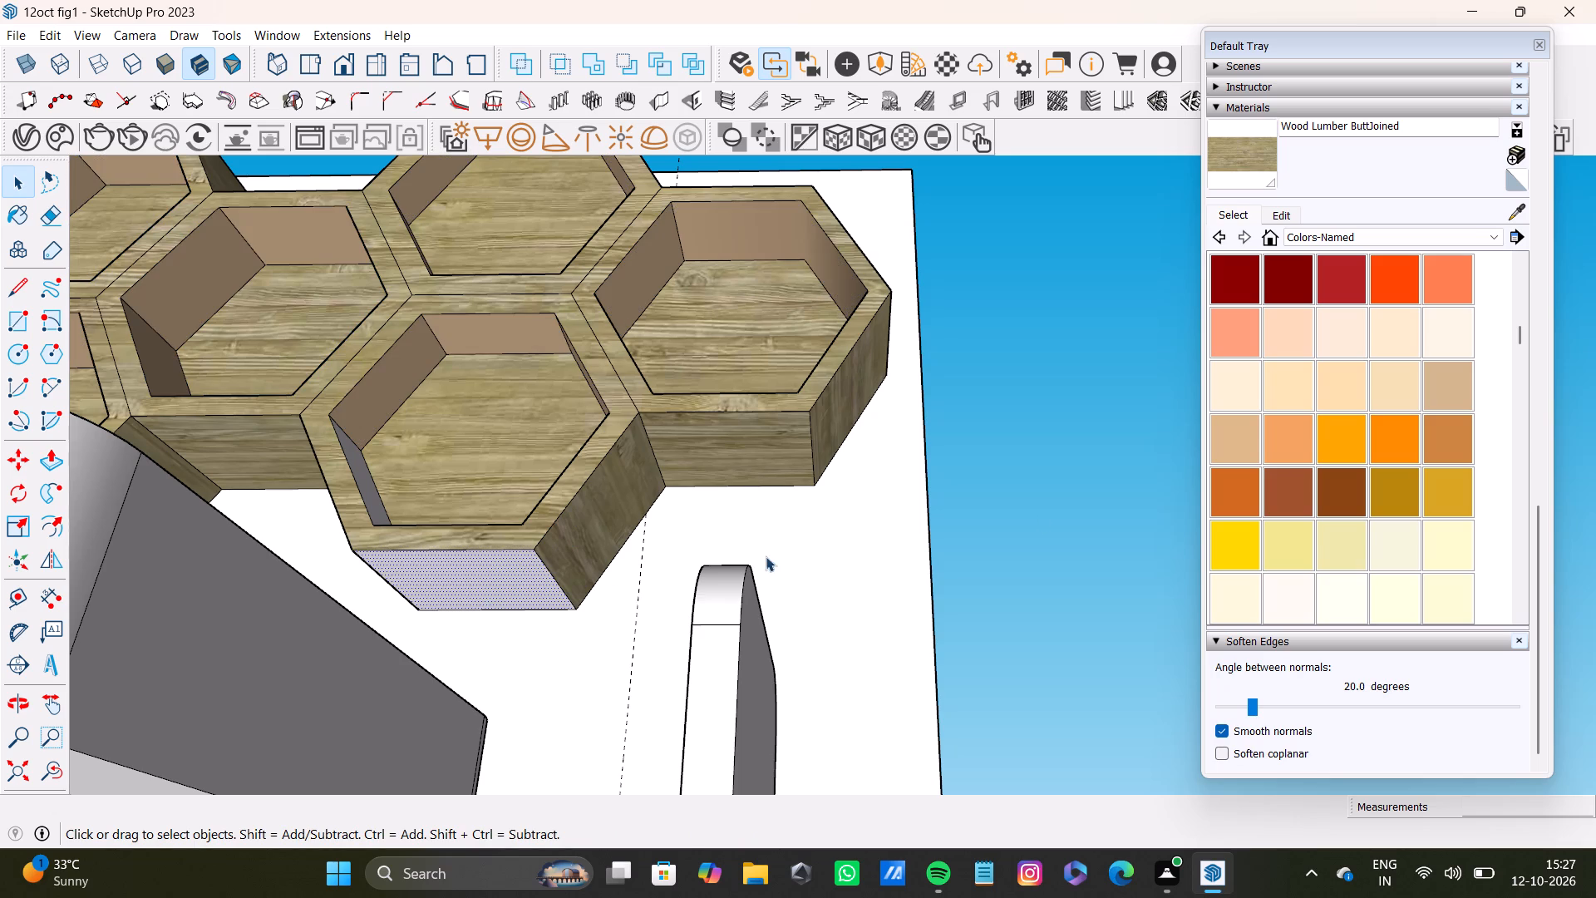
pyautogui.click(1261, 160)
pyautogui.click(495, 583)
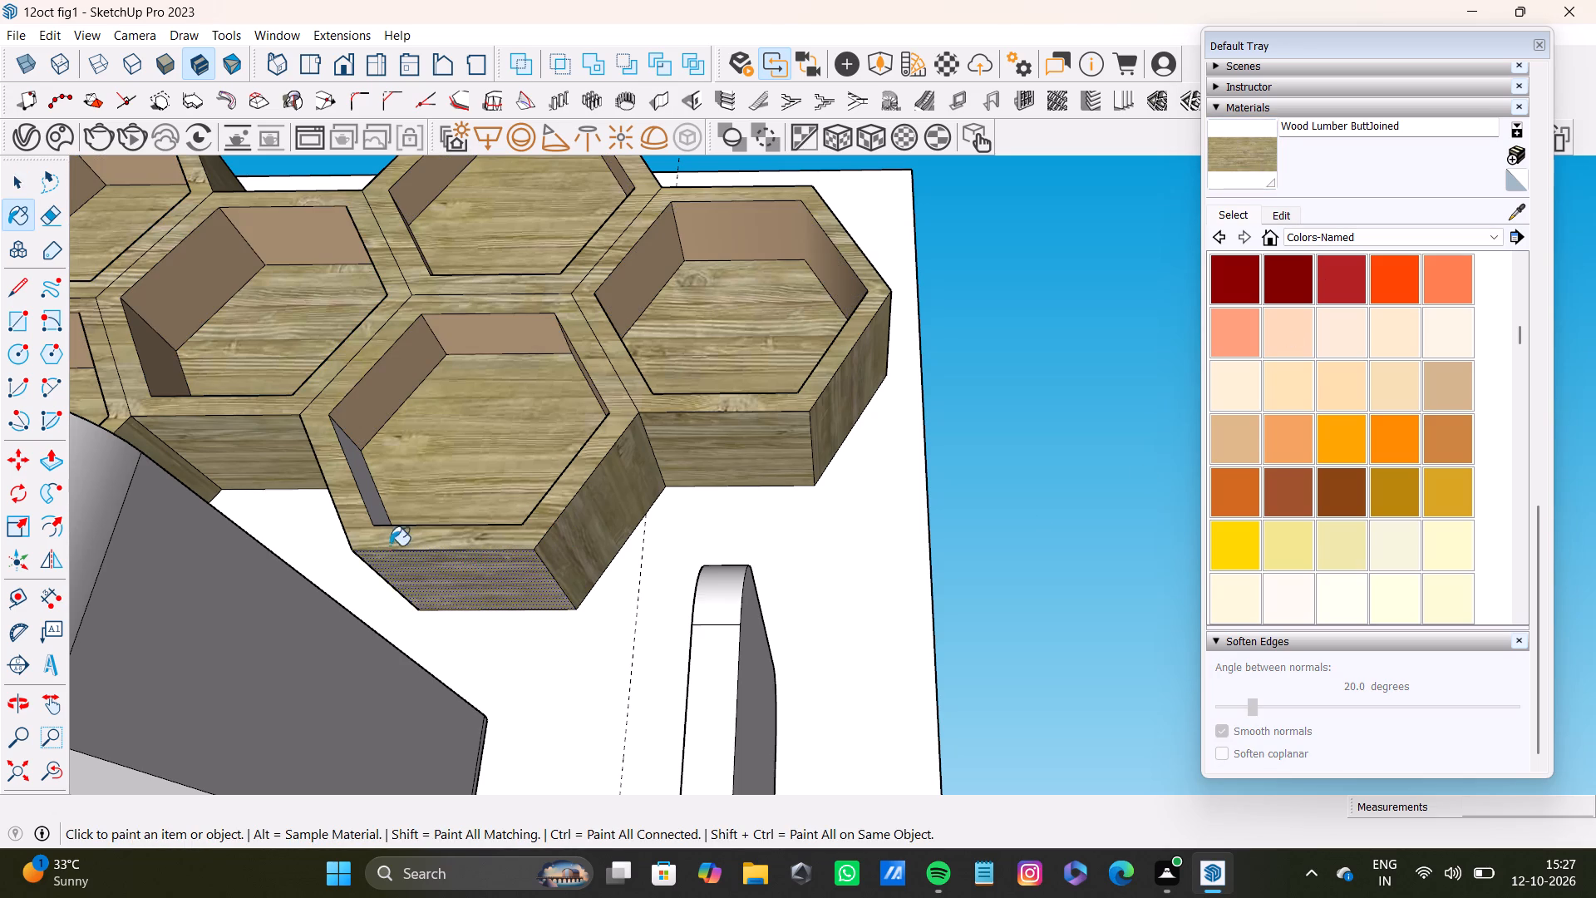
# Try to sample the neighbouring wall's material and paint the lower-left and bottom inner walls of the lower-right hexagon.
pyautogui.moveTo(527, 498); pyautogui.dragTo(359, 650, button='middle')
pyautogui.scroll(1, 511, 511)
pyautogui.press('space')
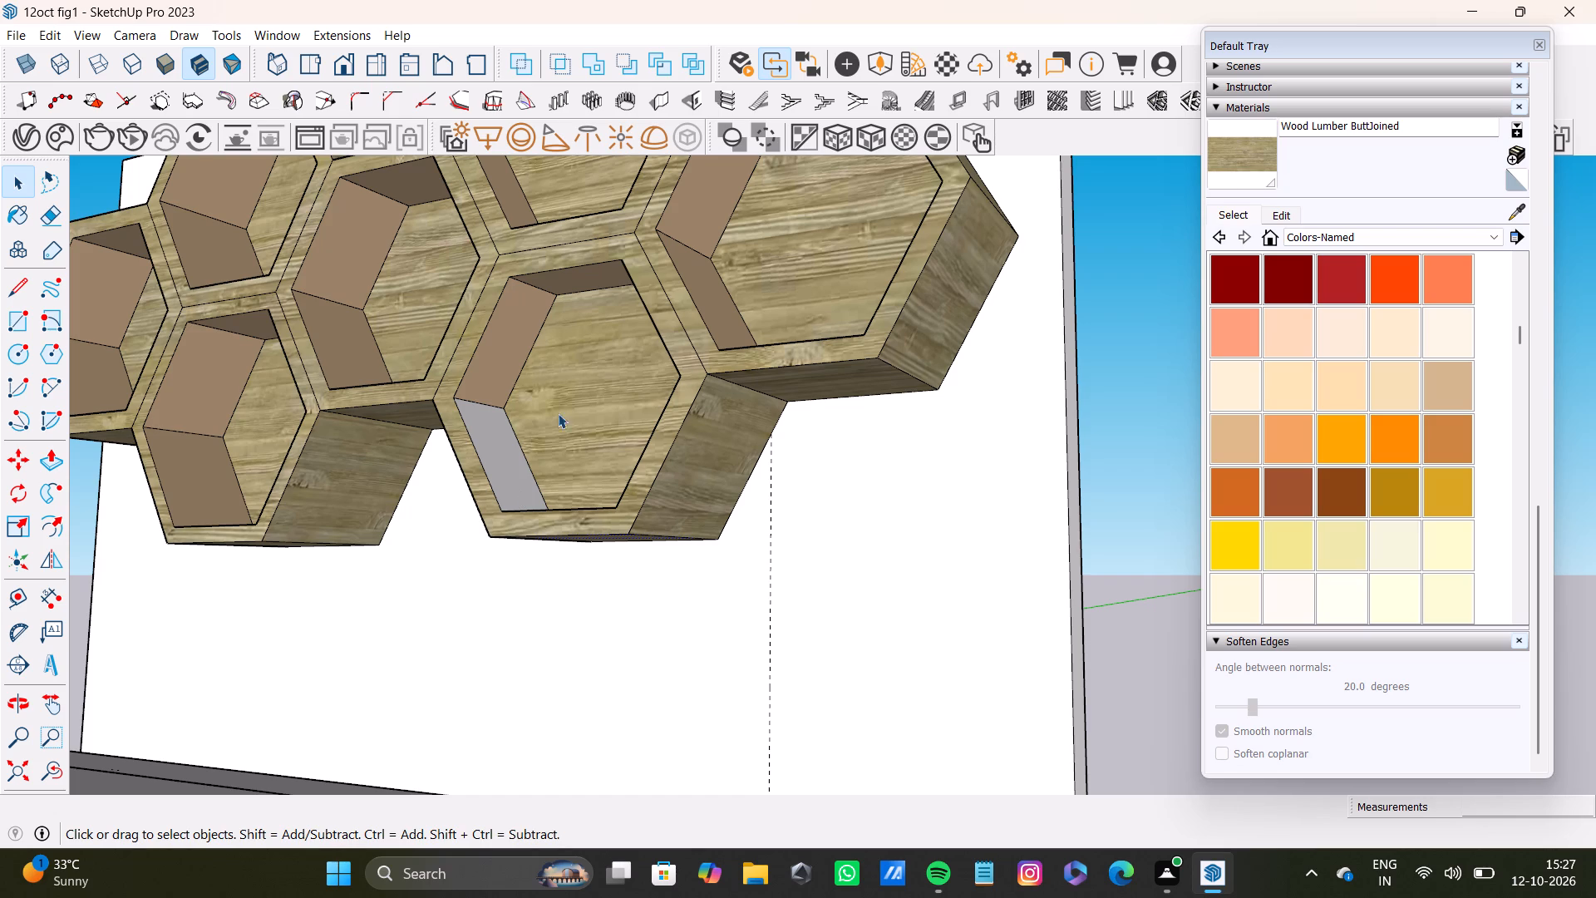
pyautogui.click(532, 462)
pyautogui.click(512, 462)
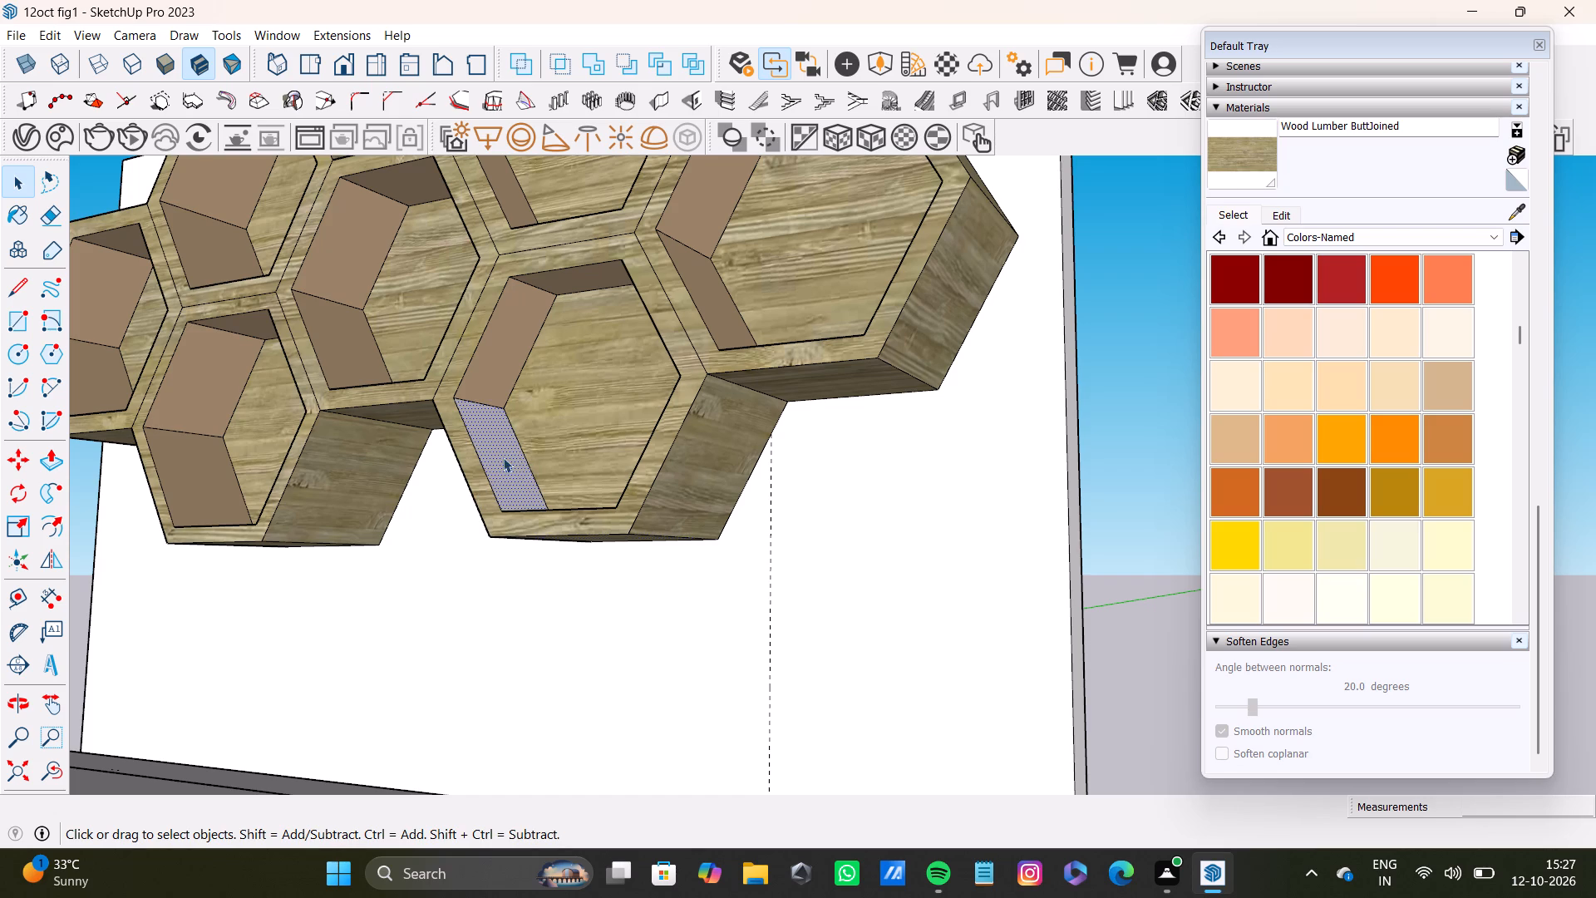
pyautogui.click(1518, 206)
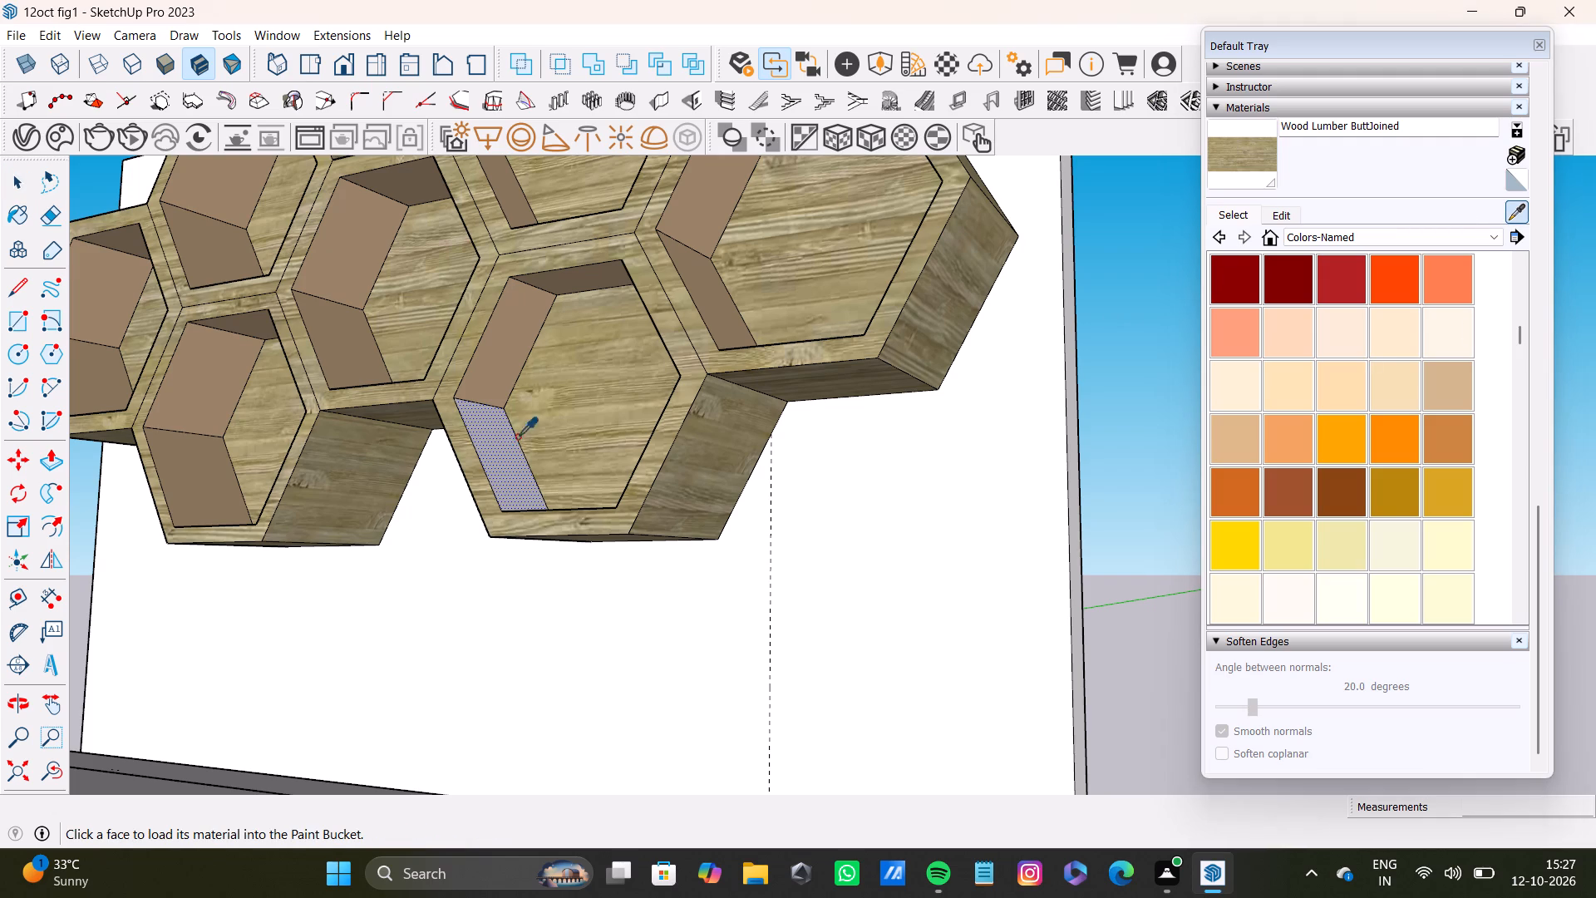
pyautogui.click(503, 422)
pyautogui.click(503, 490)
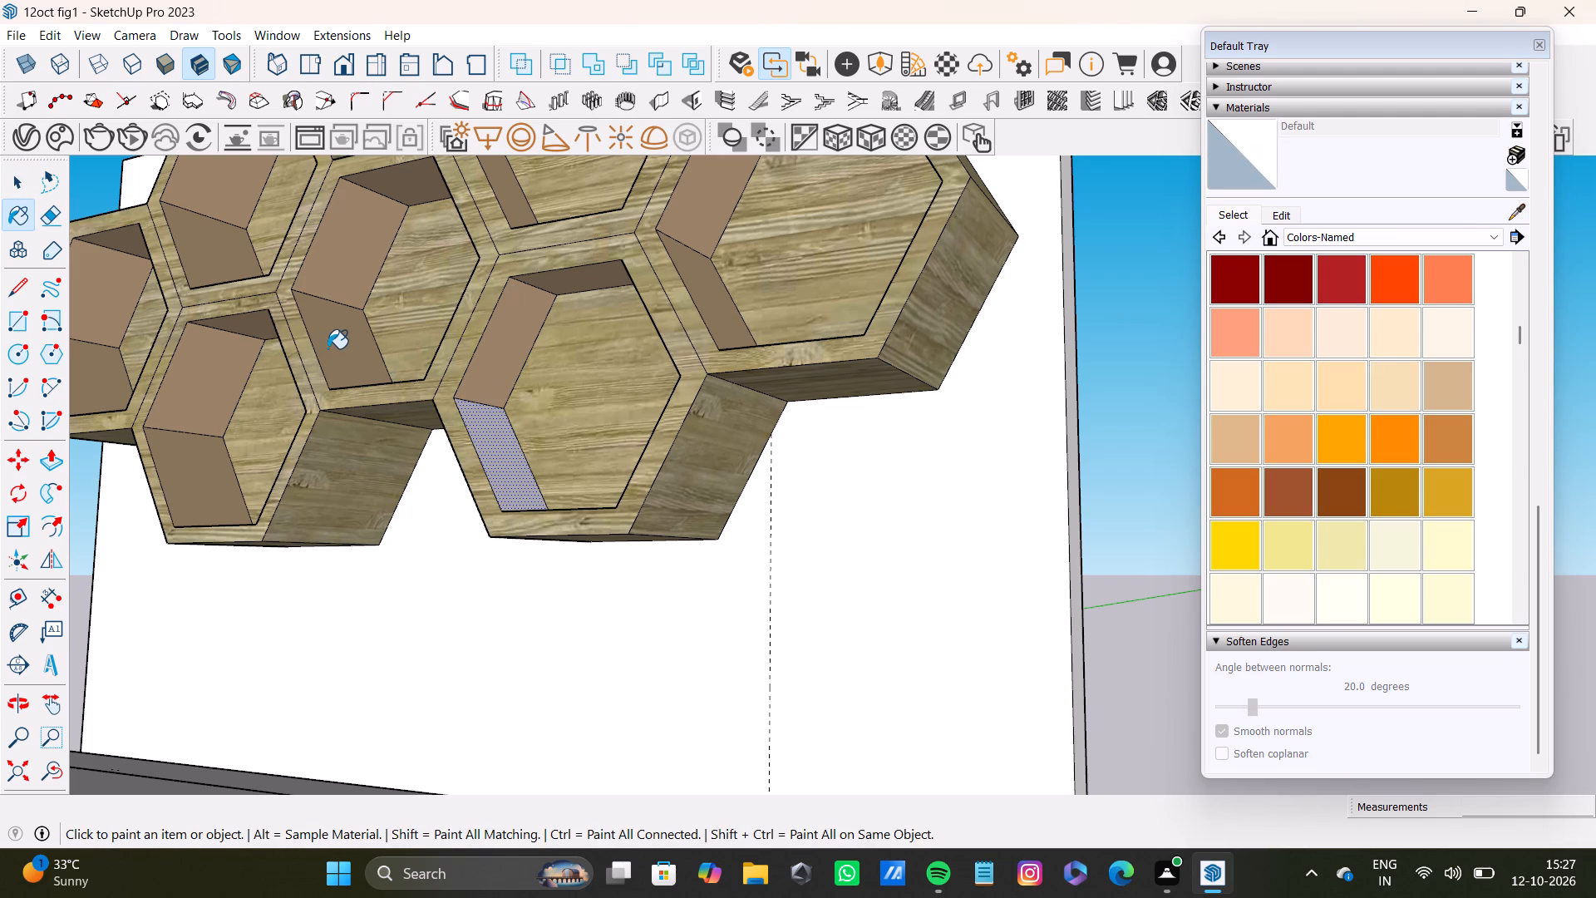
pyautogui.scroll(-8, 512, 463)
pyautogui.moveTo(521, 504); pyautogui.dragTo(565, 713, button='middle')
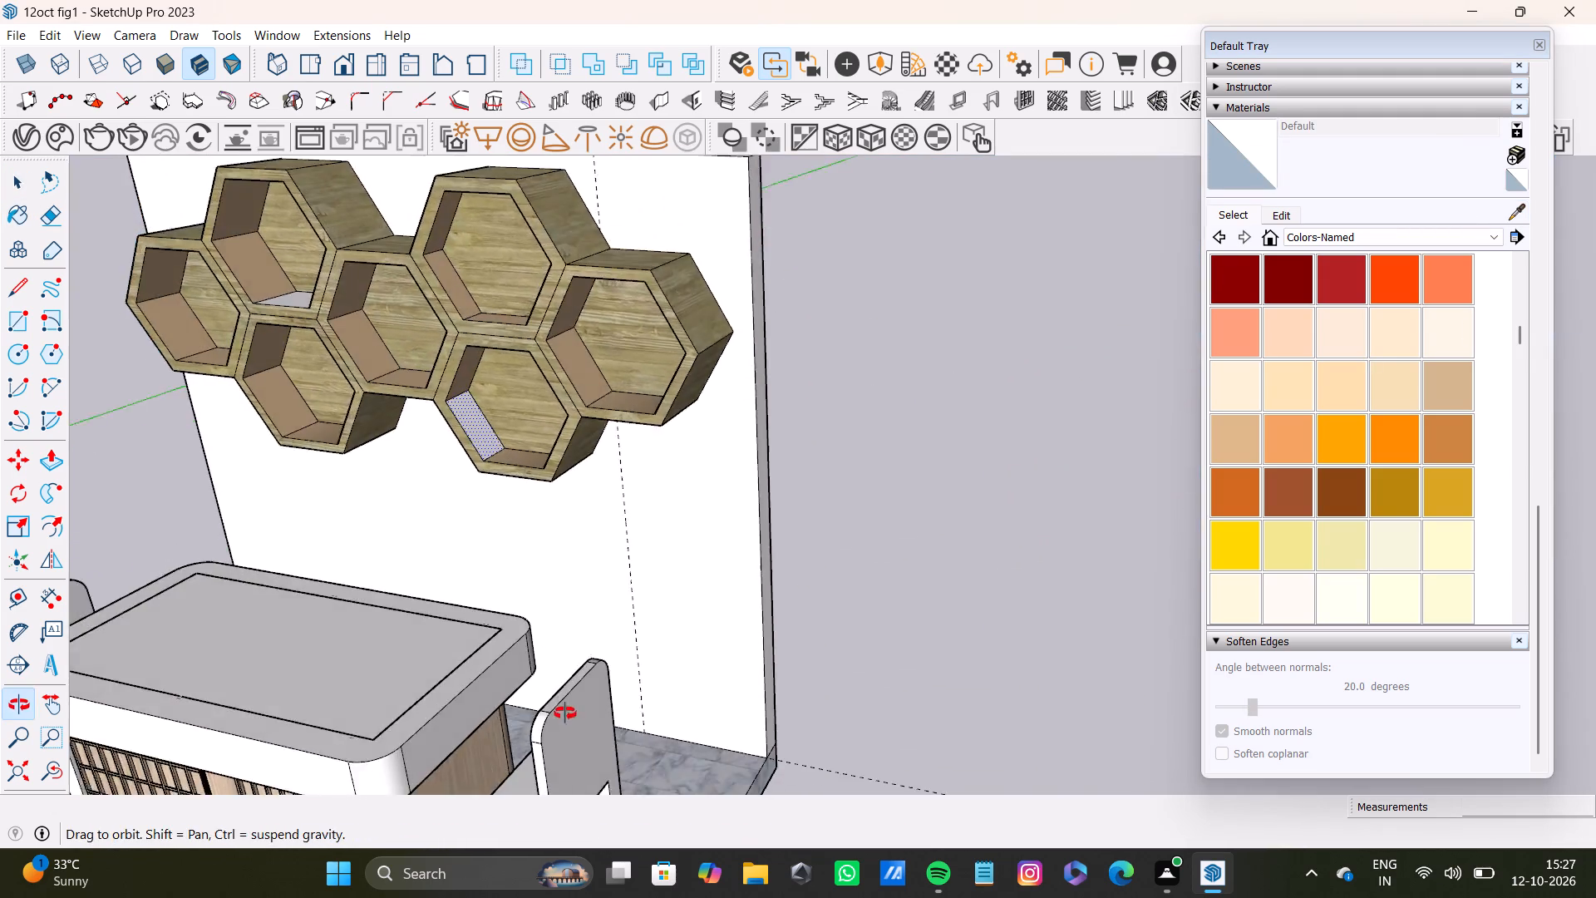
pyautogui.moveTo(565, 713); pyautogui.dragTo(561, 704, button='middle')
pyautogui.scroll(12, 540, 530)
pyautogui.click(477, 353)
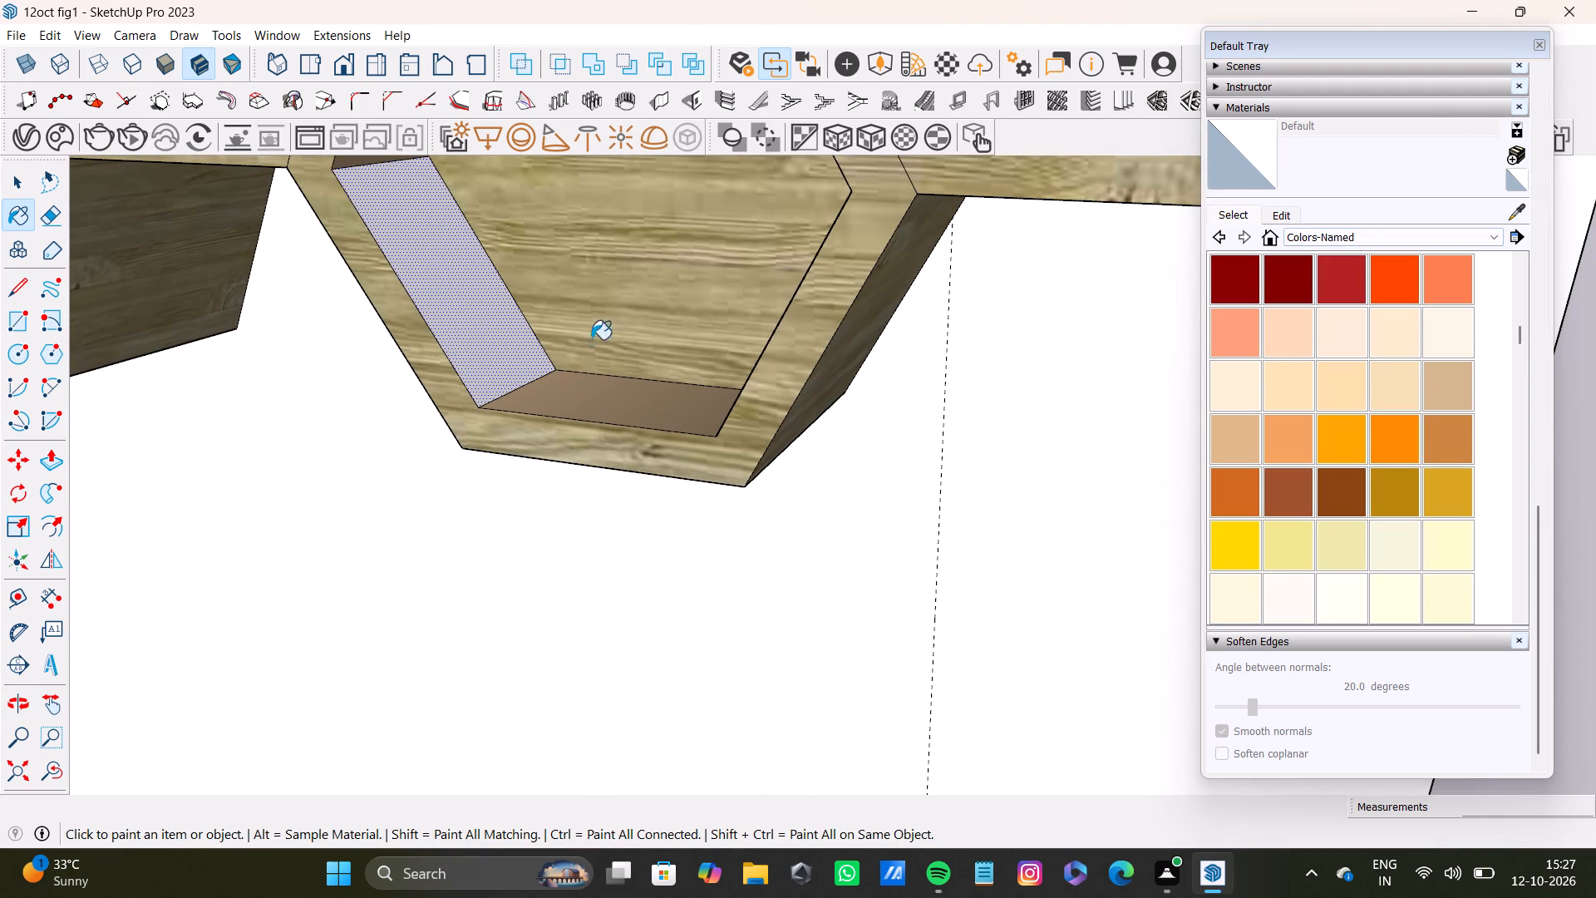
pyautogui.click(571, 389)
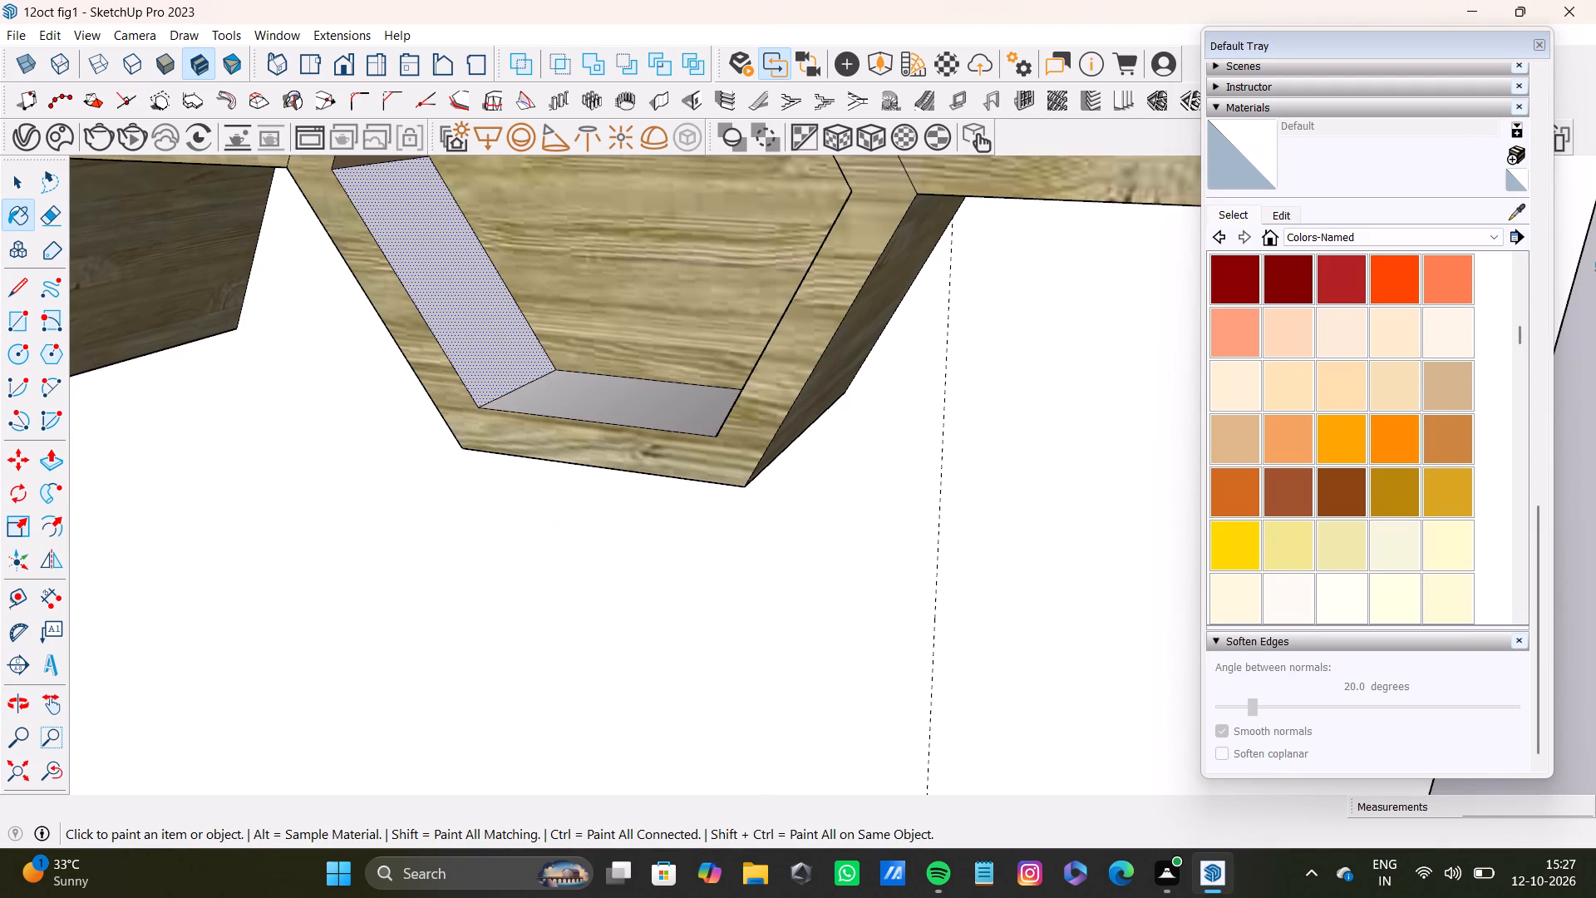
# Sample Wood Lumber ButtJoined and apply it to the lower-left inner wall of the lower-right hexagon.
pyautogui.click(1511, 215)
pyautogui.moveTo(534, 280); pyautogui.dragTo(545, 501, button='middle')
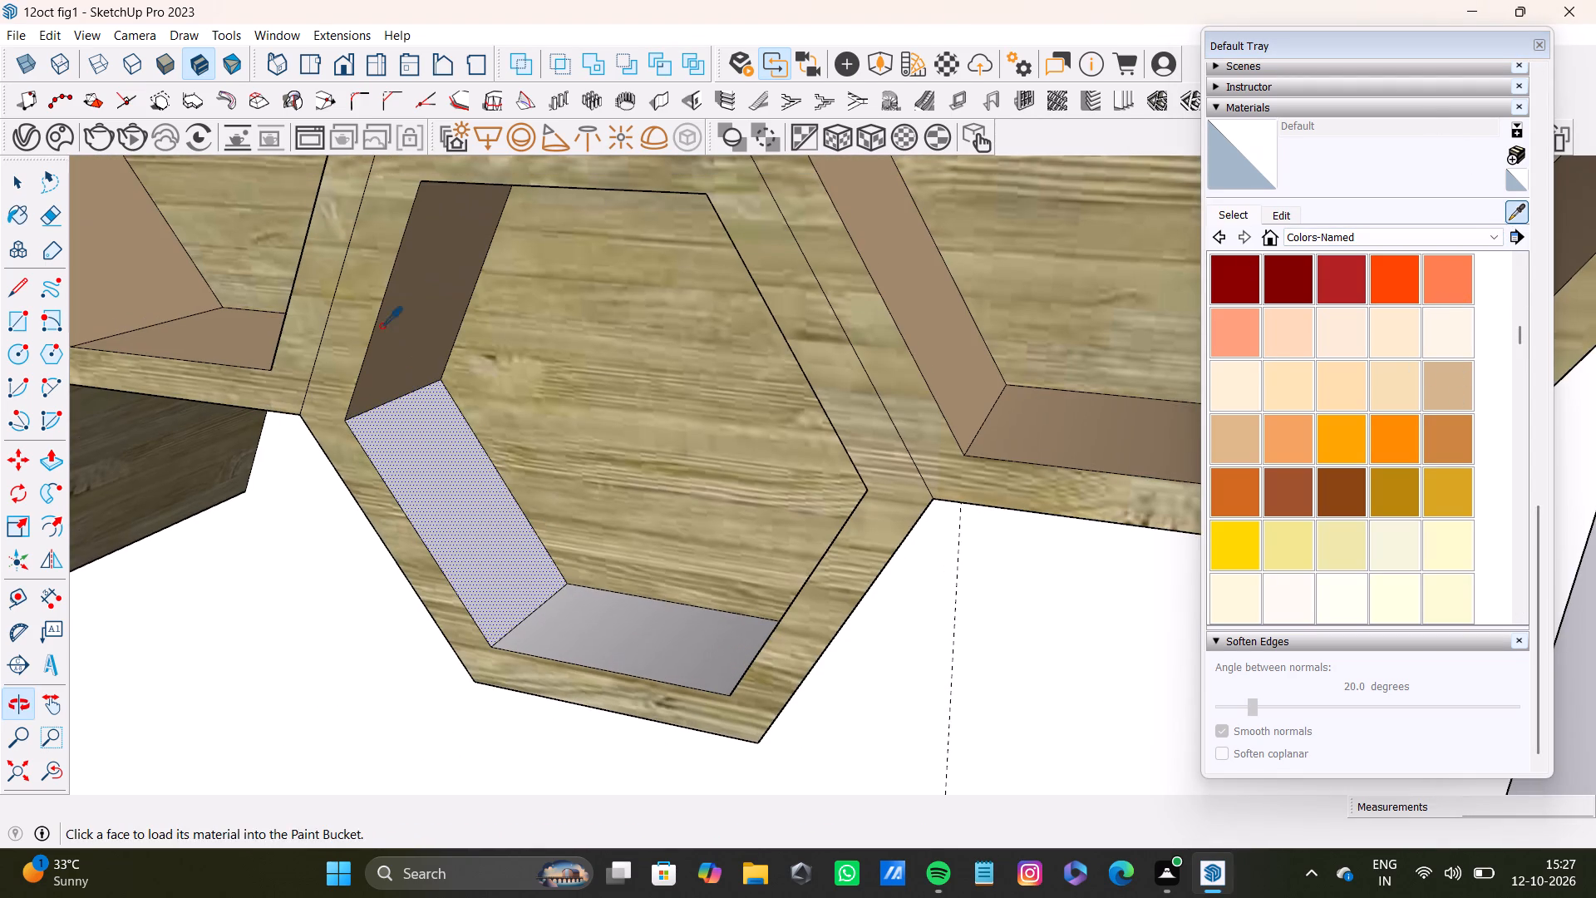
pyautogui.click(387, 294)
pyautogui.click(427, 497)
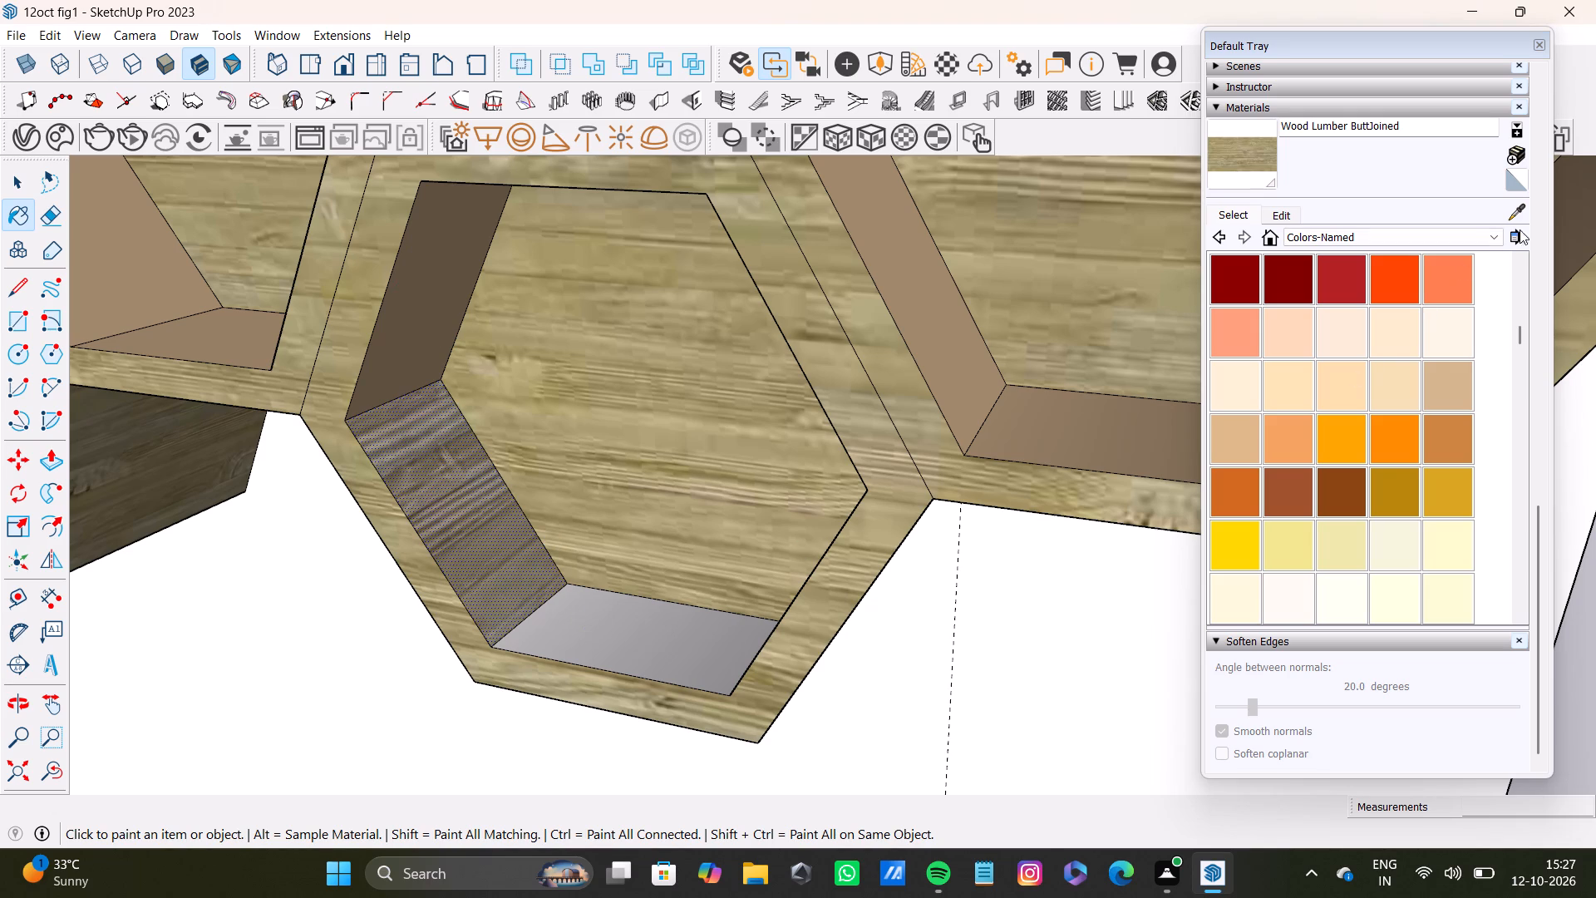
# Sample 0035_Tan and paint it on the lower-left and bottom inner walls of the lower-right hexagon.
pyautogui.click(1517, 212)
pyautogui.click(445, 314)
pyautogui.click(426, 527)
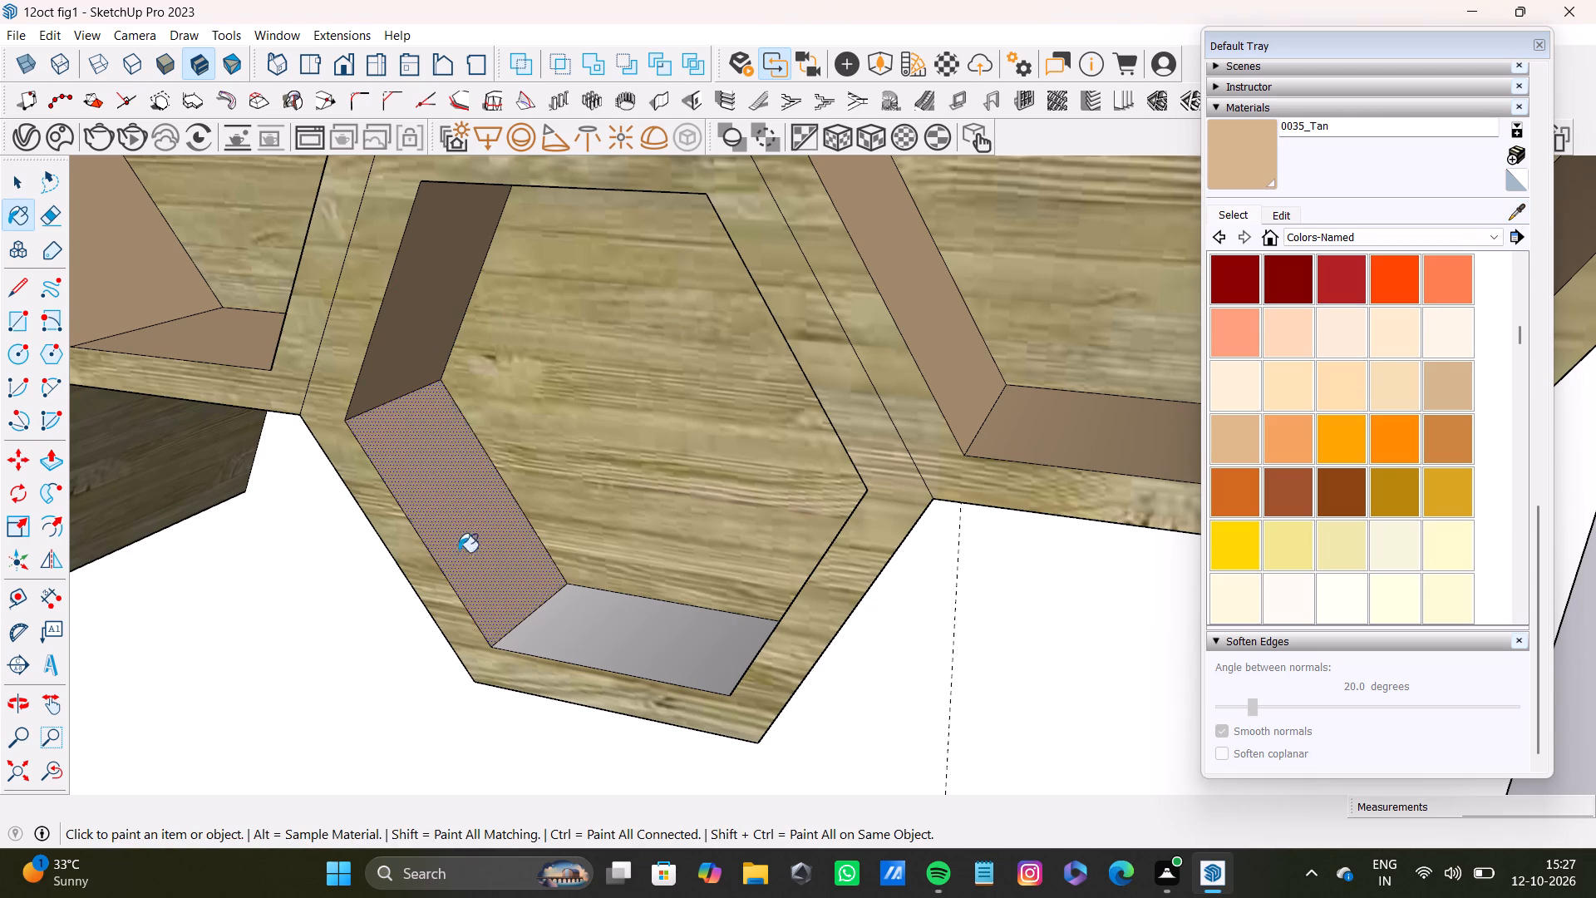
pyautogui.click(642, 664)
# Paint the unpainted bottom inner wall of the upper-left hexagon with 0035_Tan.
pyautogui.scroll(-5, 643, 650)
pyautogui.moveTo(643, 650); pyautogui.dragTo(1116, 681, button='middle')
pyautogui.scroll(-11, 818, 692)
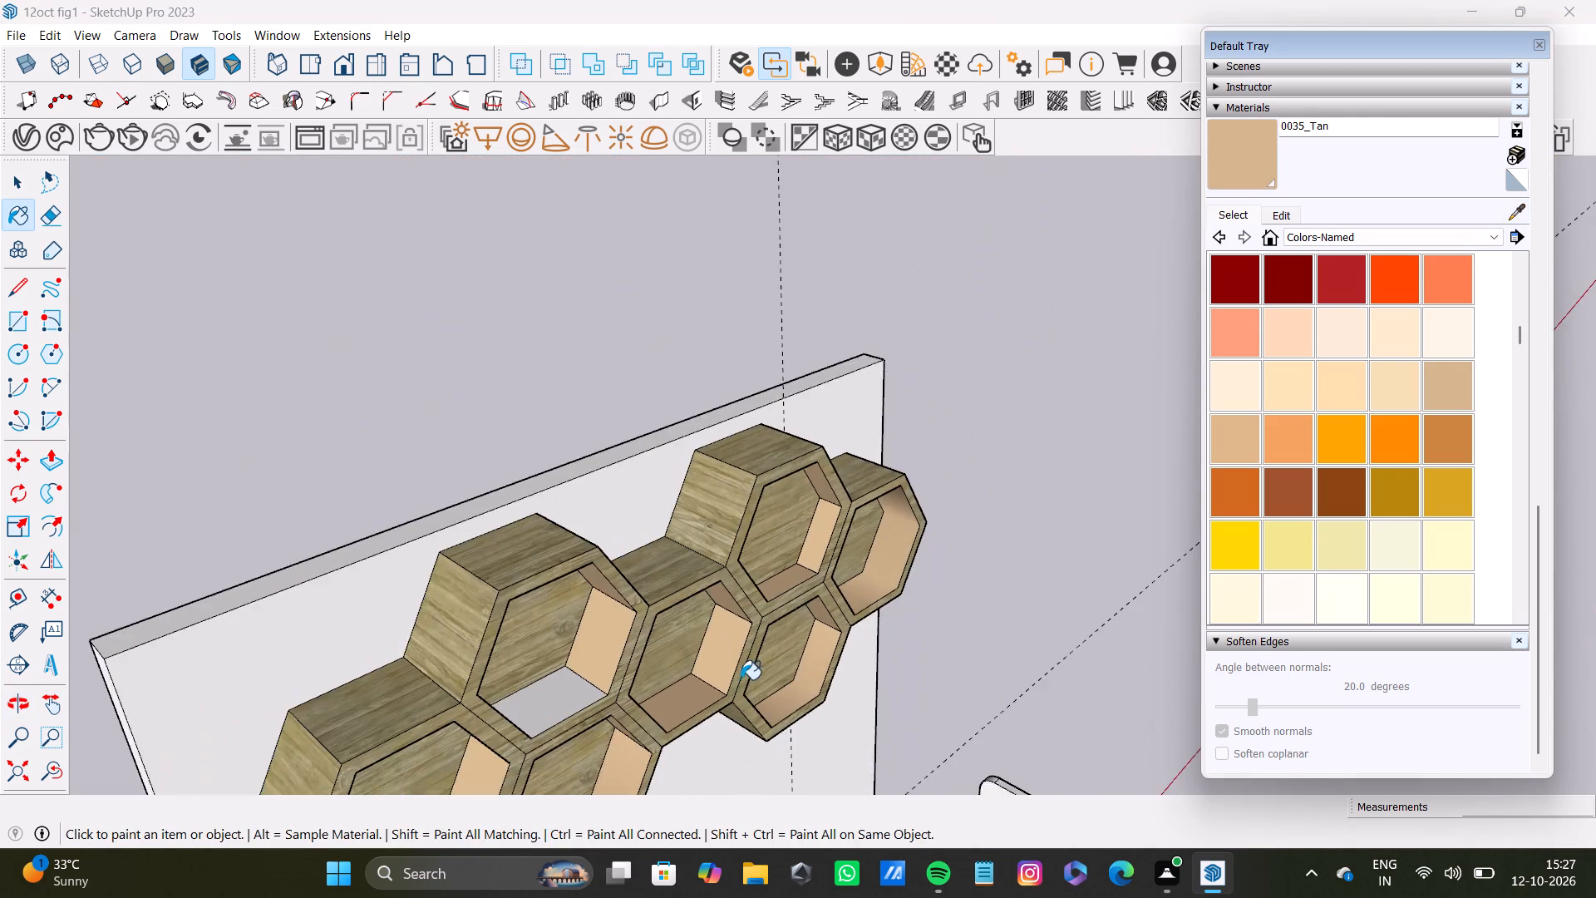
pyautogui.moveTo(740, 678); pyautogui.dragTo(490, 705, button='middle')
pyautogui.scroll(7, 487, 631)
pyautogui.click(520, 563)
# Examine the honeycomb hexagons and the whole reception scene from several angles for unpainted faces.
pyautogui.scroll(-9, 527, 571)
pyautogui.moveTo(557, 714); pyautogui.dragTo(562, 551, button='middle')
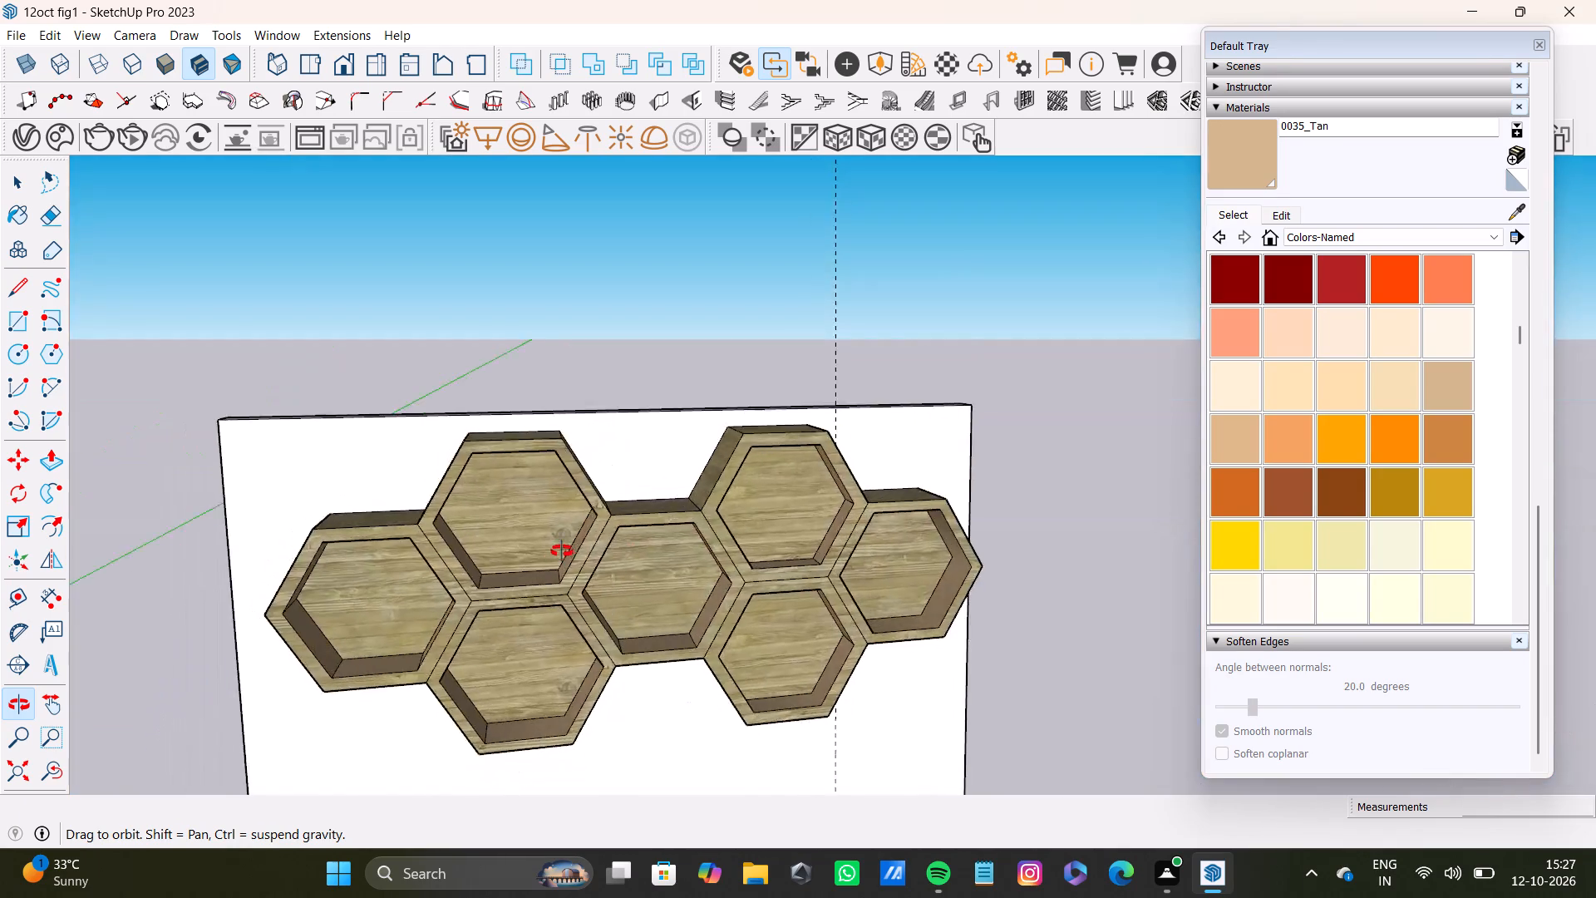
pyautogui.moveTo(562, 551); pyautogui.dragTo(431, 669, button='middle')
pyautogui.scroll(-9, 470, 663)
pyautogui.keyDown('shift'); pyautogui.moveTo(517, 679); pyautogui.dragTo(969, 403, button='middle'); pyautogui.keyUp('shift')
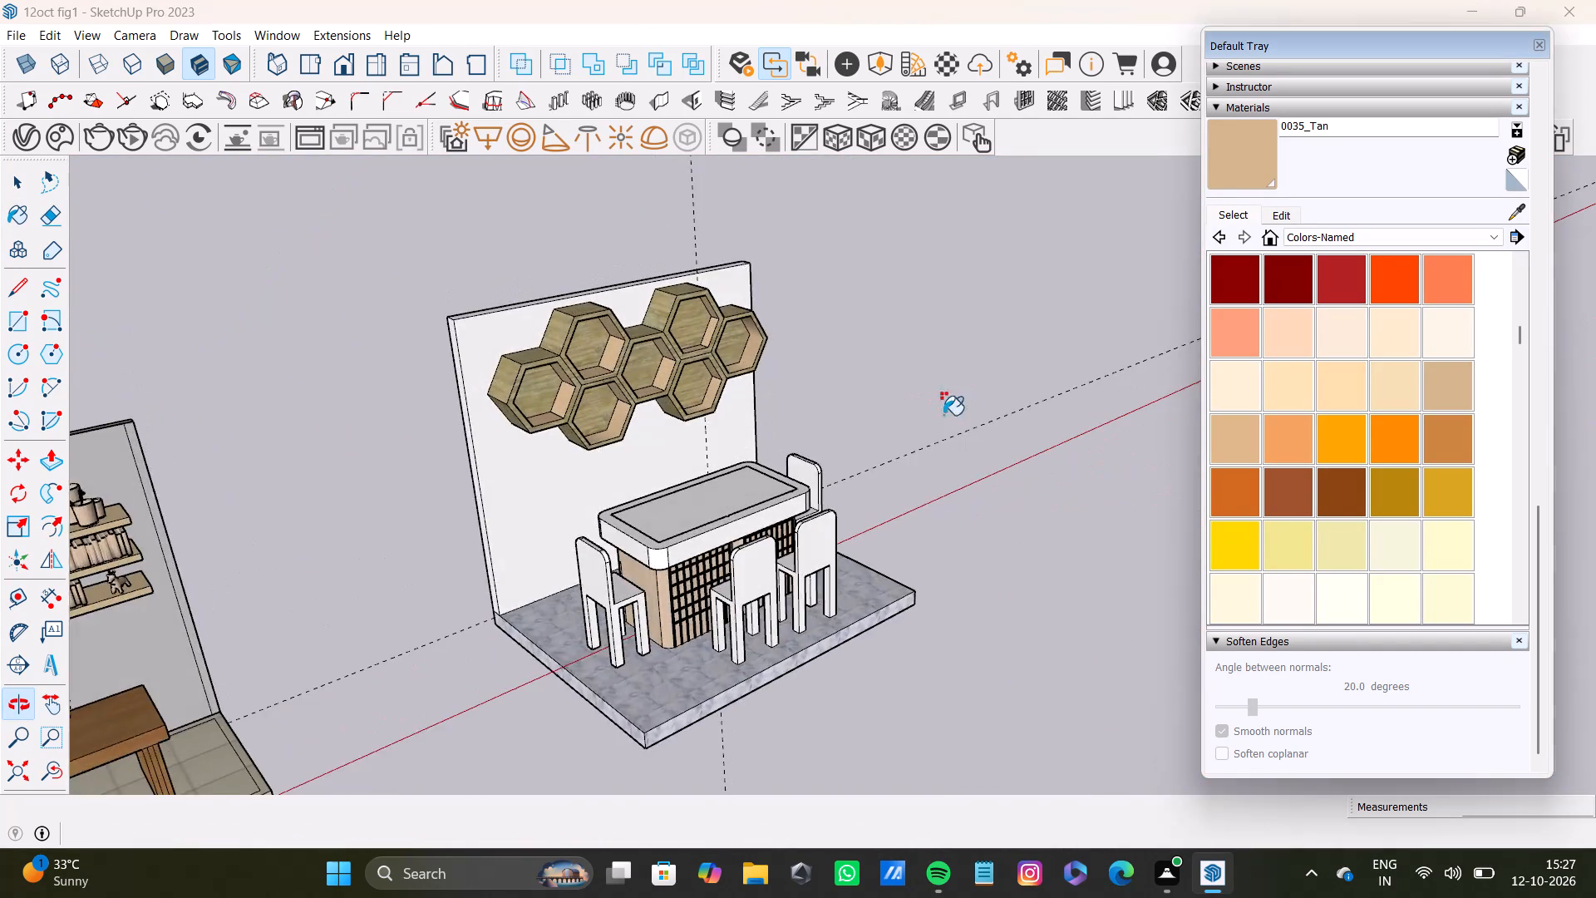
pyautogui.scroll(-4, 862, 460)
pyautogui.moveTo(840, 515); pyautogui.dragTo(694, 739, button='middle')
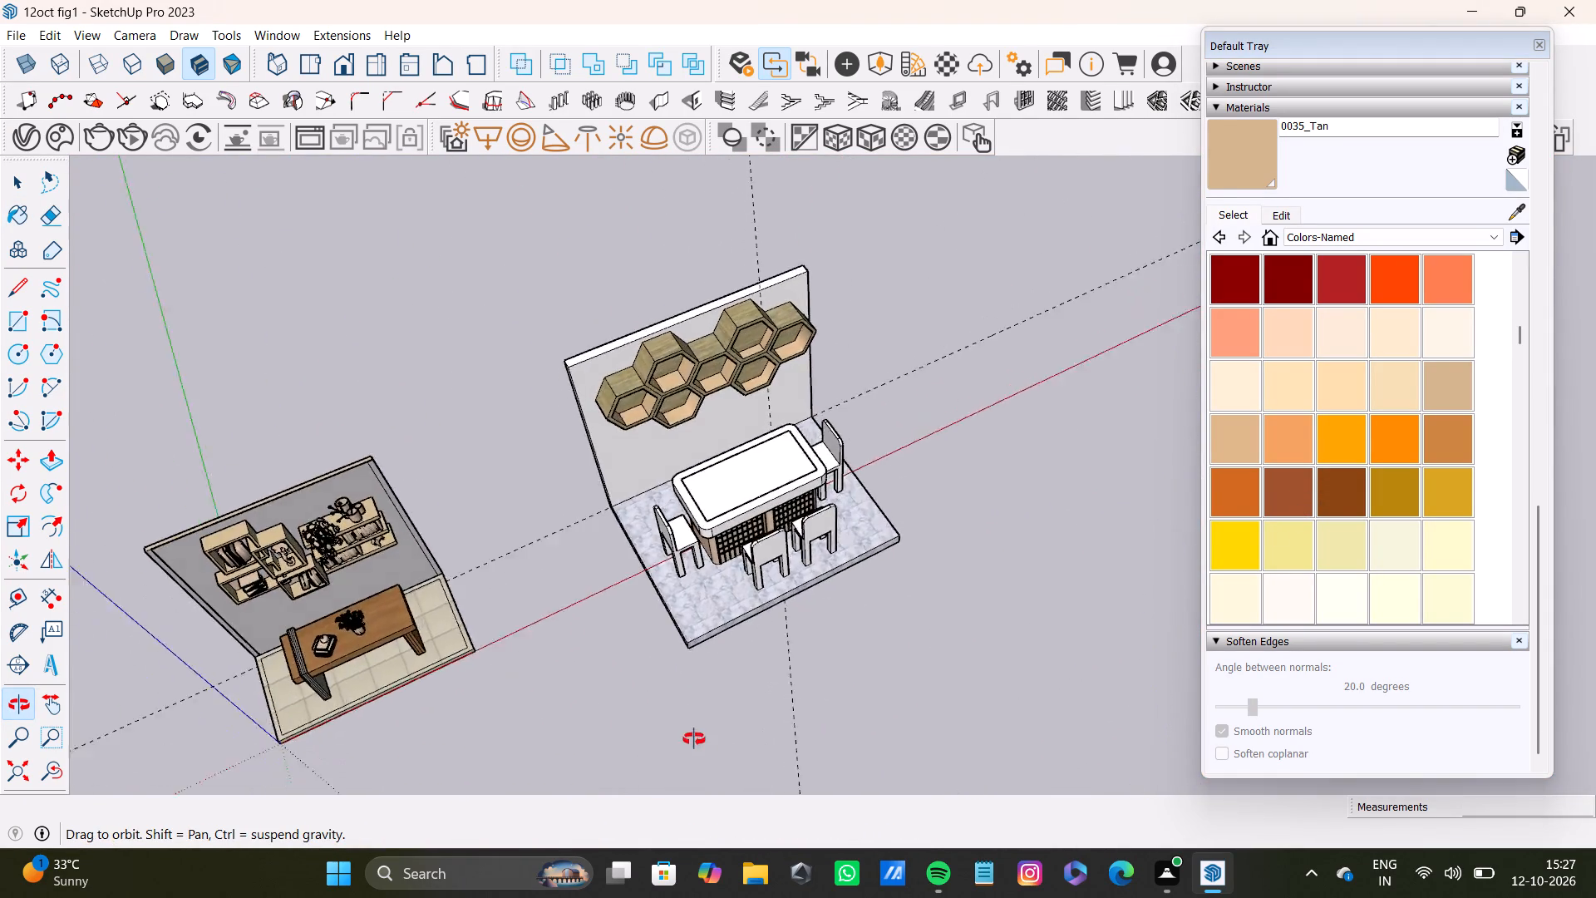
pyautogui.moveTo(694, 739); pyautogui.dragTo(678, 708, button='middle')
pyautogui.scroll(9, 820, 551)
pyautogui.moveTo(845, 353); pyautogui.dragTo(597, 281, button='middle')
pyautogui.scroll(2, 864, 312)
pyautogui.keyDown('shift'); pyautogui.scroll(-1, 864, 312); pyautogui.keyUp('shift')
pyautogui.keyDown('shift'); pyautogui.moveTo(864, 312); pyautogui.dragTo(624, 521, button='middle'); pyautogui.keyUp('shift')
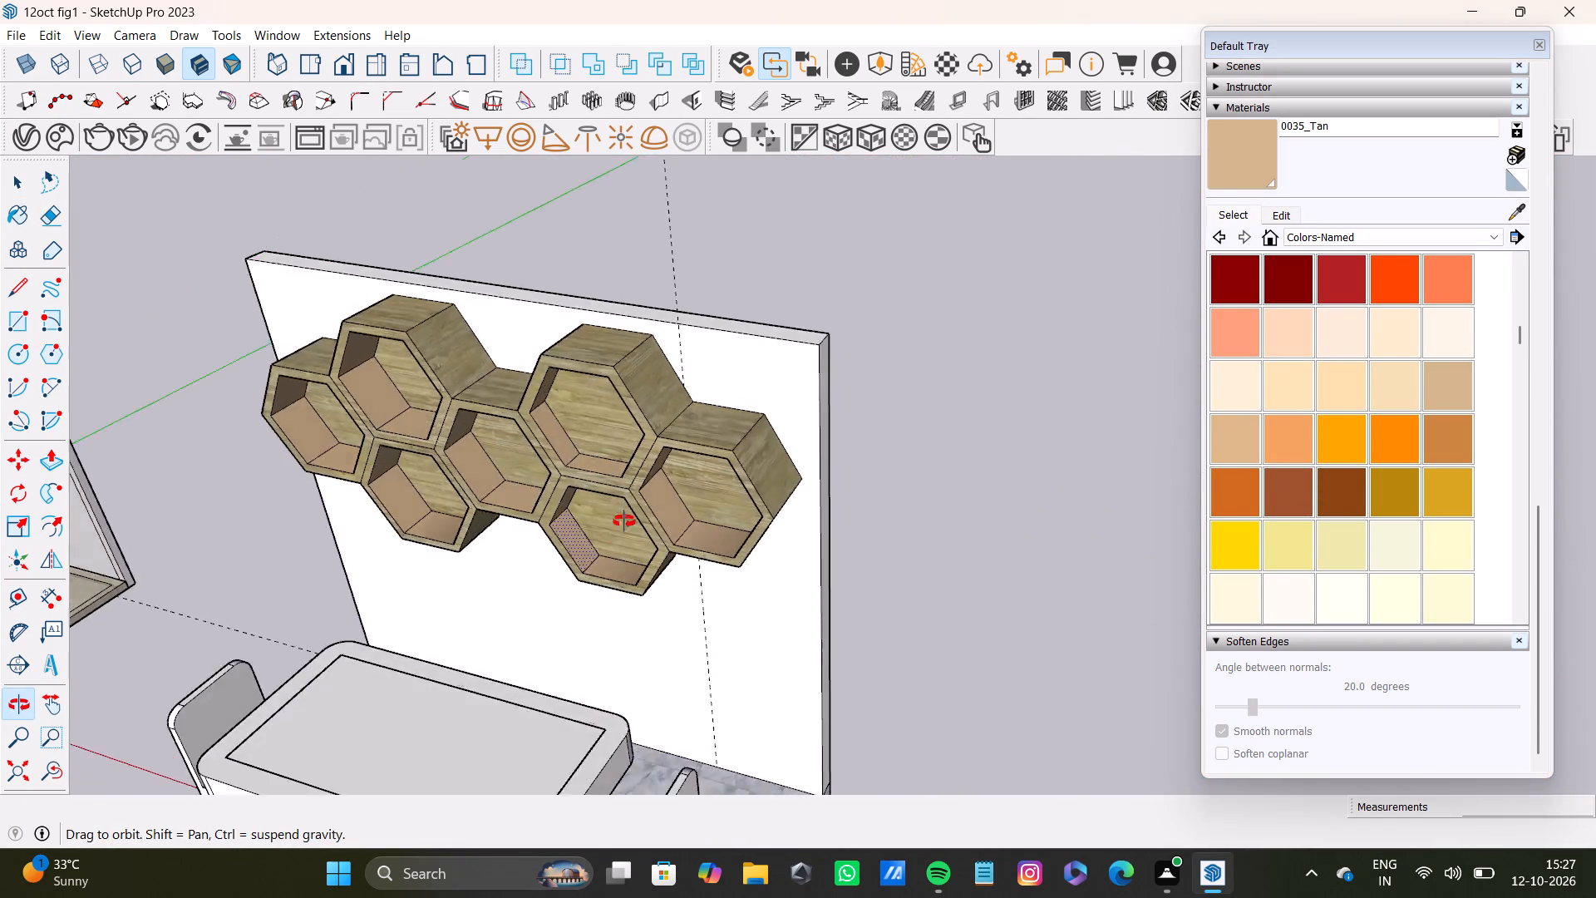
pyautogui.keyDown('shift'); pyautogui.moveTo(624, 521); pyautogui.dragTo(613, 431, button='middle'); pyautogui.keyUp('shift')
# Select the back wall's front face together with its bounding edges.
pyautogui.press('space')
pyautogui.click(719, 577)
pyautogui.keyDown('shift'); pyautogui.scroll(-5, 738, 647); pyautogui.keyUp('shift')
pyautogui.keyDown('shift'); pyautogui.scroll(1, 741, 642); pyautogui.keyUp('shift')
pyautogui.keyDown('shift'); pyautogui.moveTo(741, 639); pyautogui.dragTo(741, 552, button='middle'); pyautogui.keyUp('shift')
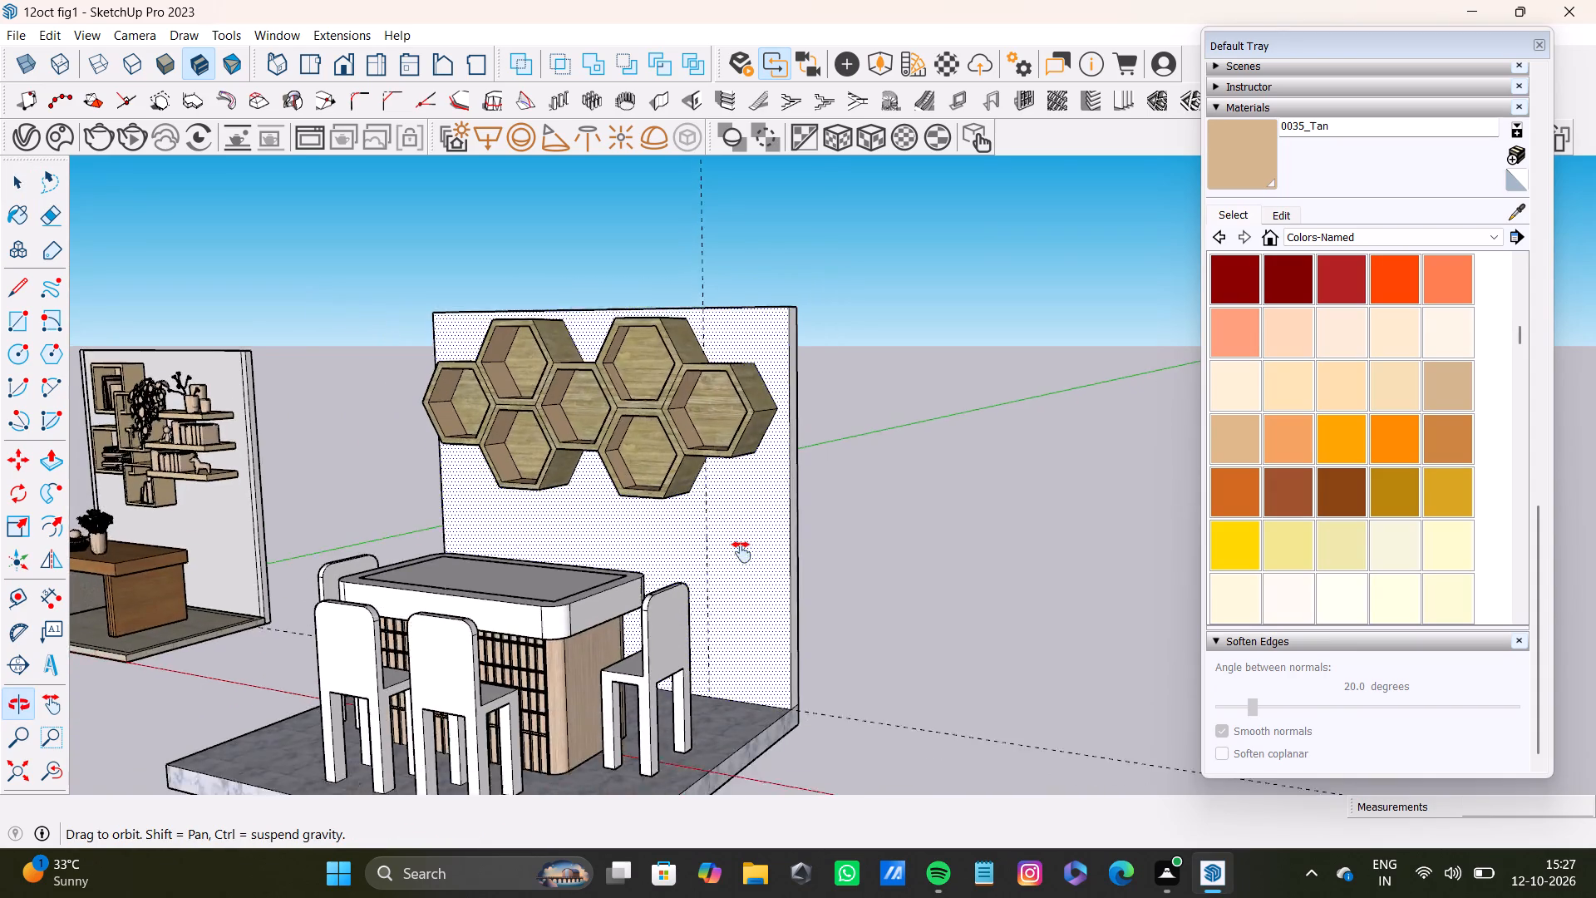
pyautogui.keyDown('shift'); pyautogui.moveTo(741, 552); pyautogui.dragTo(545, 498, button='middle'); pyautogui.keyUp('shift')
pyautogui.keyDown('shift'); pyautogui.scroll(11, 885, 642); pyautogui.keyUp('shift')
pyautogui.keyDown('shift'); pyautogui.doubleClick(697, 654); pyautogui.keyUp('shift')
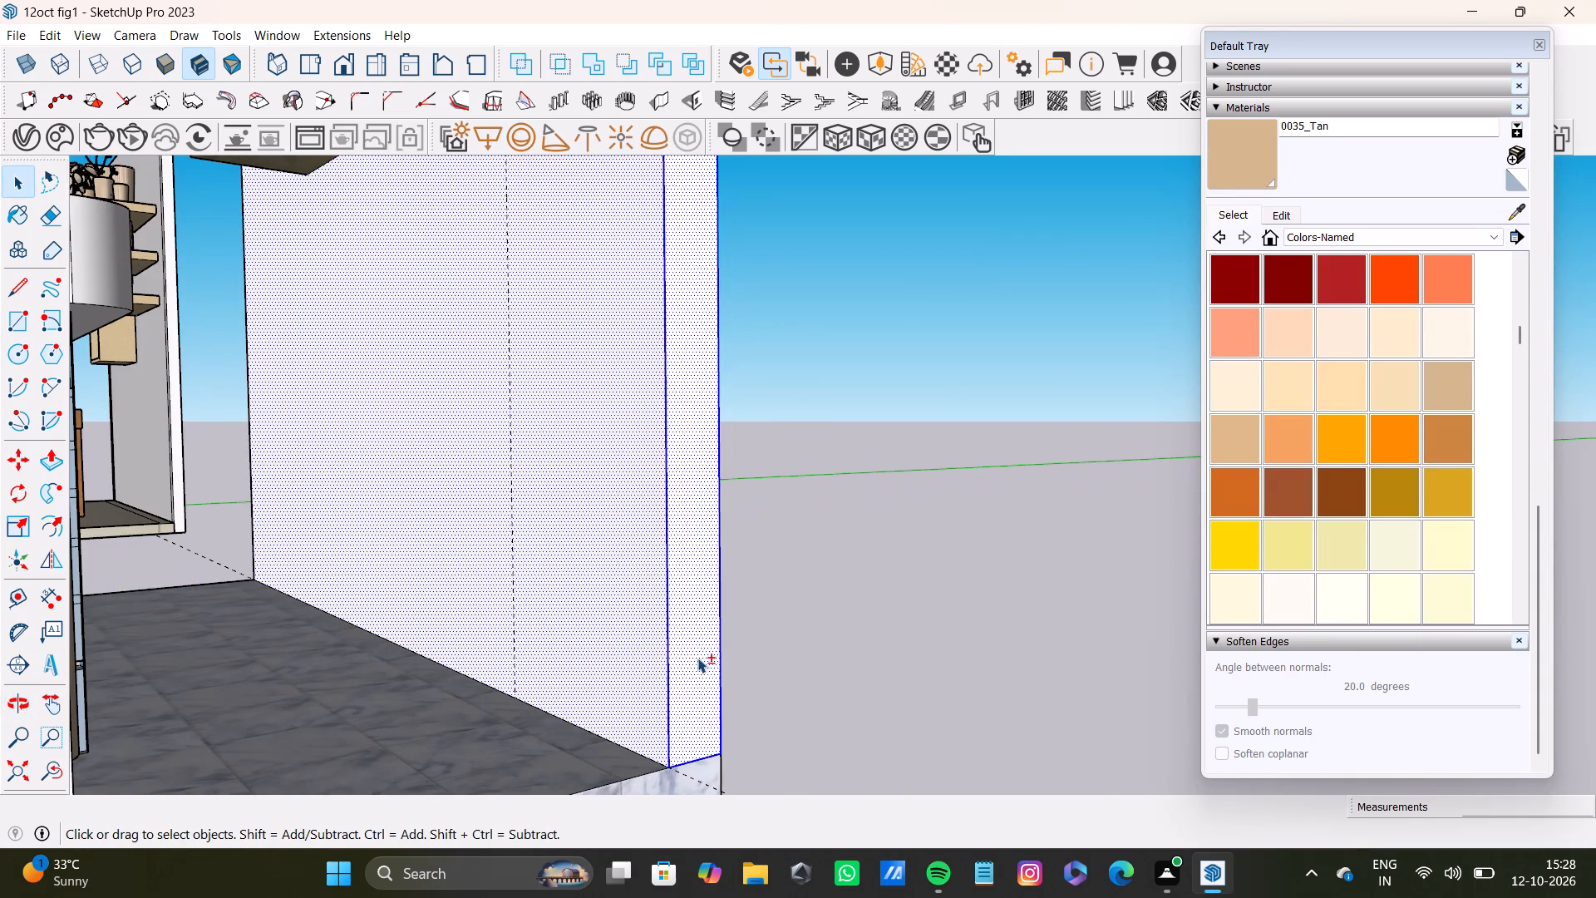
pyautogui.keyDown('shift'); pyautogui.moveTo(830, 693); pyautogui.dragTo(1012, 688, button='middle'); pyautogui.keyUp('shift')
pyautogui.keyDown('shift'); pyautogui.doubleClick(772, 690); pyautogui.keyUp('shift')
pyautogui.keyDown('shift'); pyautogui.doubleClick(771, 690); pyautogui.keyUp('shift')
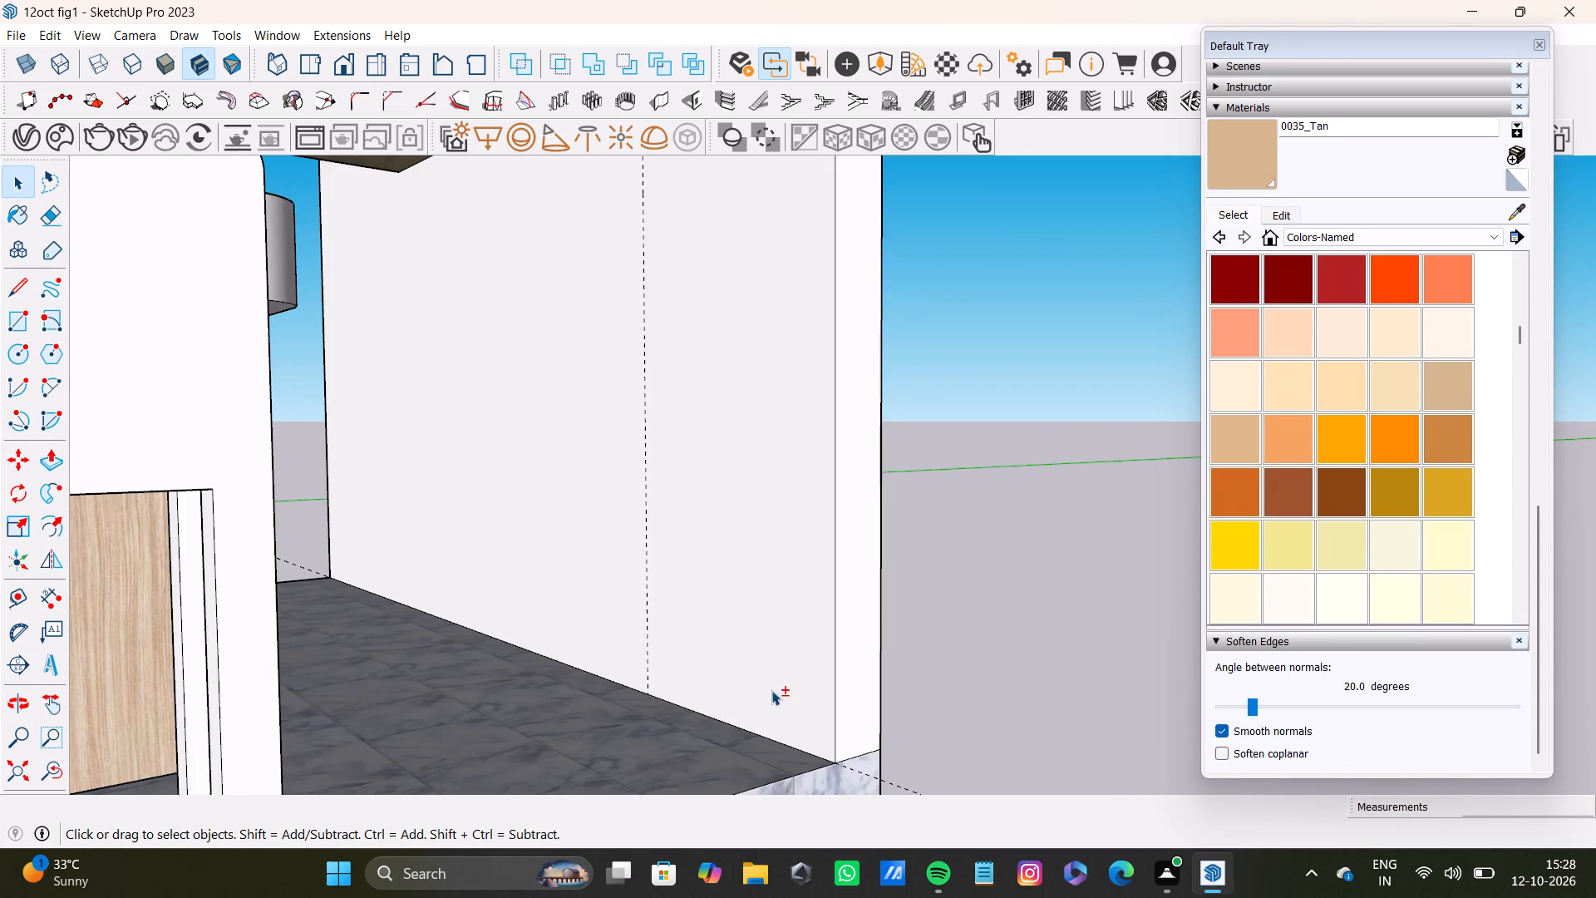
pyautogui.keyDown('shift'); pyautogui.doubleClick(786, 692); pyautogui.keyUp('shift')
# Add the back wall's narrow end face and its rear face, with their bounding edges, to the selection.
pyautogui.keyDown('shift'); pyautogui.doubleClick(857, 698); pyautogui.keyUp('shift')
pyautogui.scroll(1, 946, 725)
pyautogui.moveTo(946, 725); pyautogui.dragTo(574, 737, button='middle')
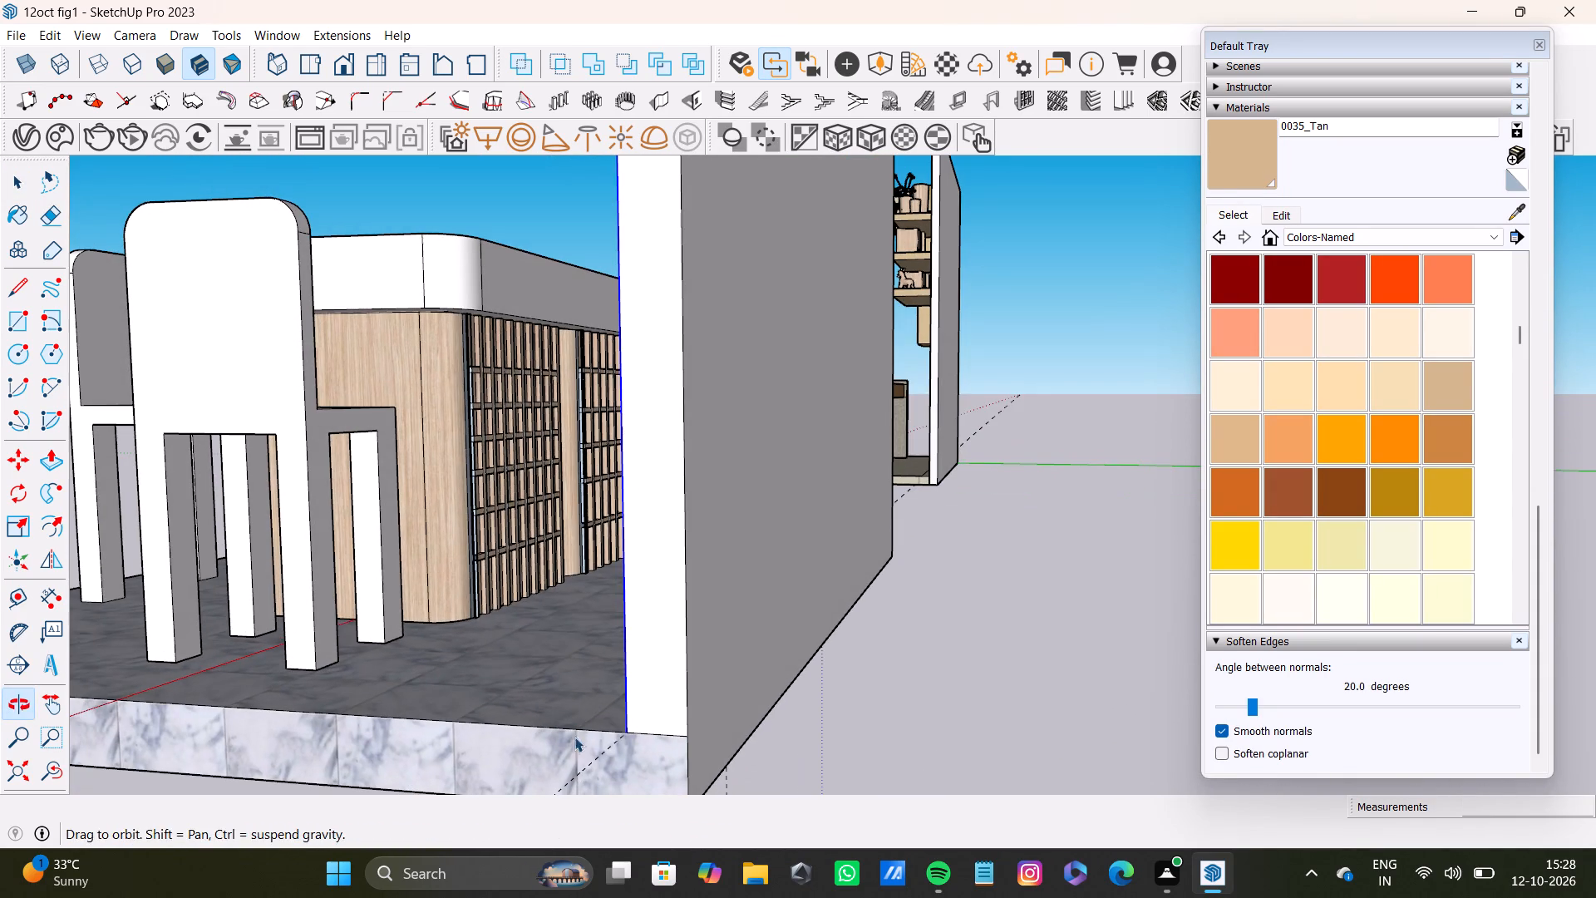
pyautogui.moveTo(574, 737); pyautogui.dragTo(570, 737, button='middle')
pyautogui.keyDown('shift'); pyautogui.doubleClick(651, 676); pyautogui.keyUp('shift')
pyautogui.keyDown('shift'); pyautogui.doubleClick(732, 674); pyautogui.keyUp('shift')
pyautogui.keyDown('shift'); pyautogui.scroll(-8, 712, 678); pyautogui.keyUp('shift')
pyautogui.keyDown('shift'); pyautogui.doubleClick(766, 617); pyautogui.keyUp('shift')
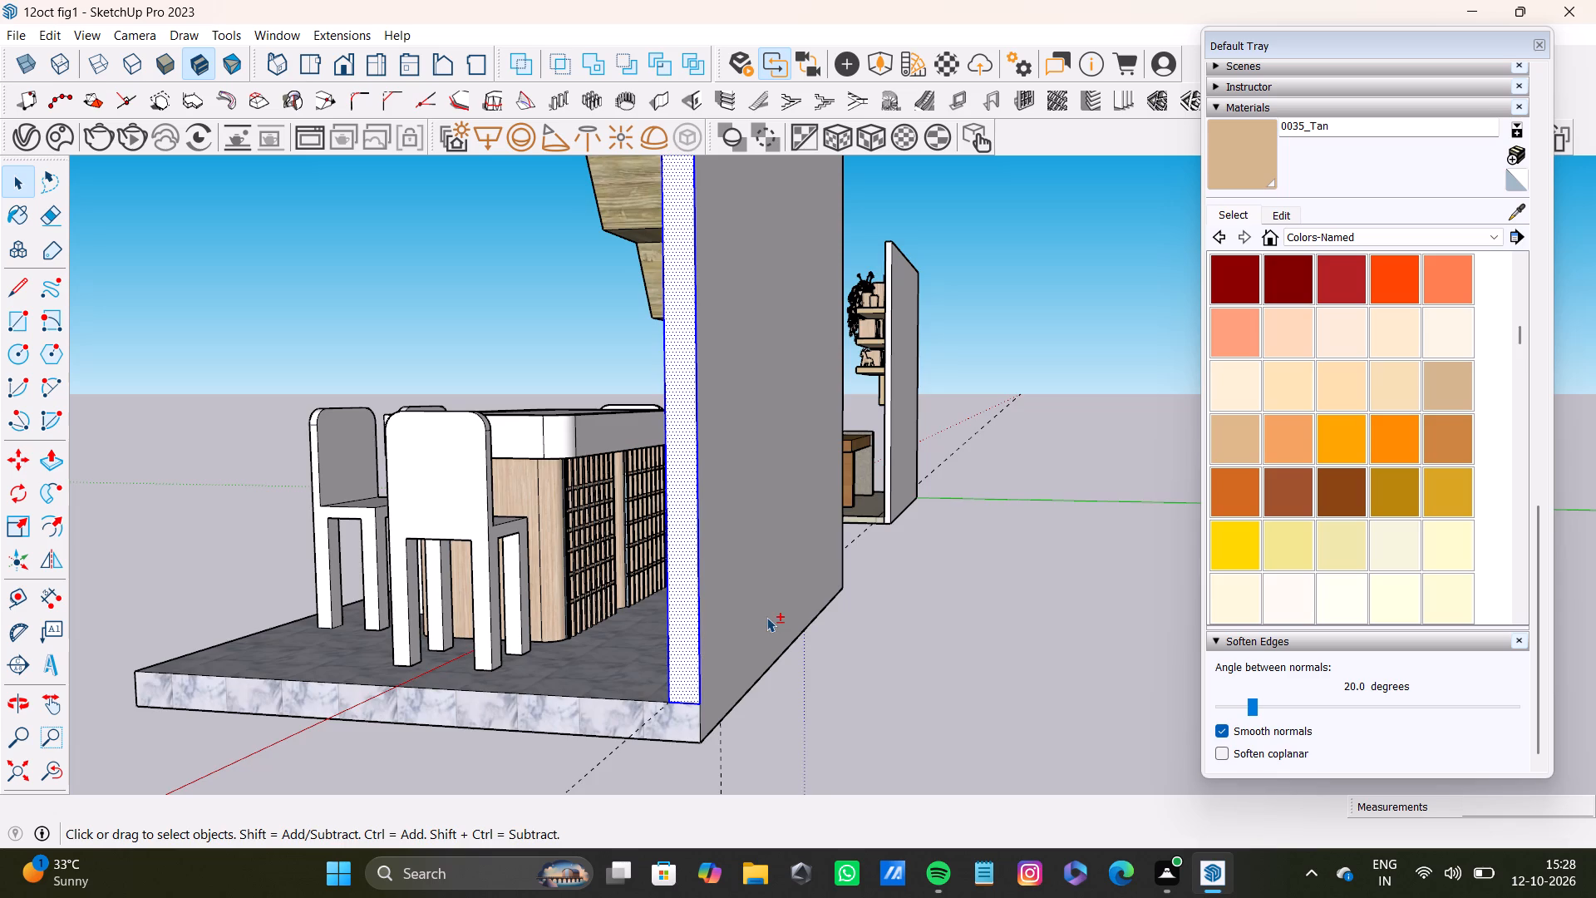
pyautogui.keyDown('shift'); pyautogui.scroll(-5, 752, 624); pyautogui.keyUp('shift')
pyautogui.keyDown('shift'); pyautogui.moveTo(742, 614); pyautogui.dragTo(588, 896, button='middle'); pyautogui.keyUp('shift')
pyautogui.scroll(4, 572, 619)
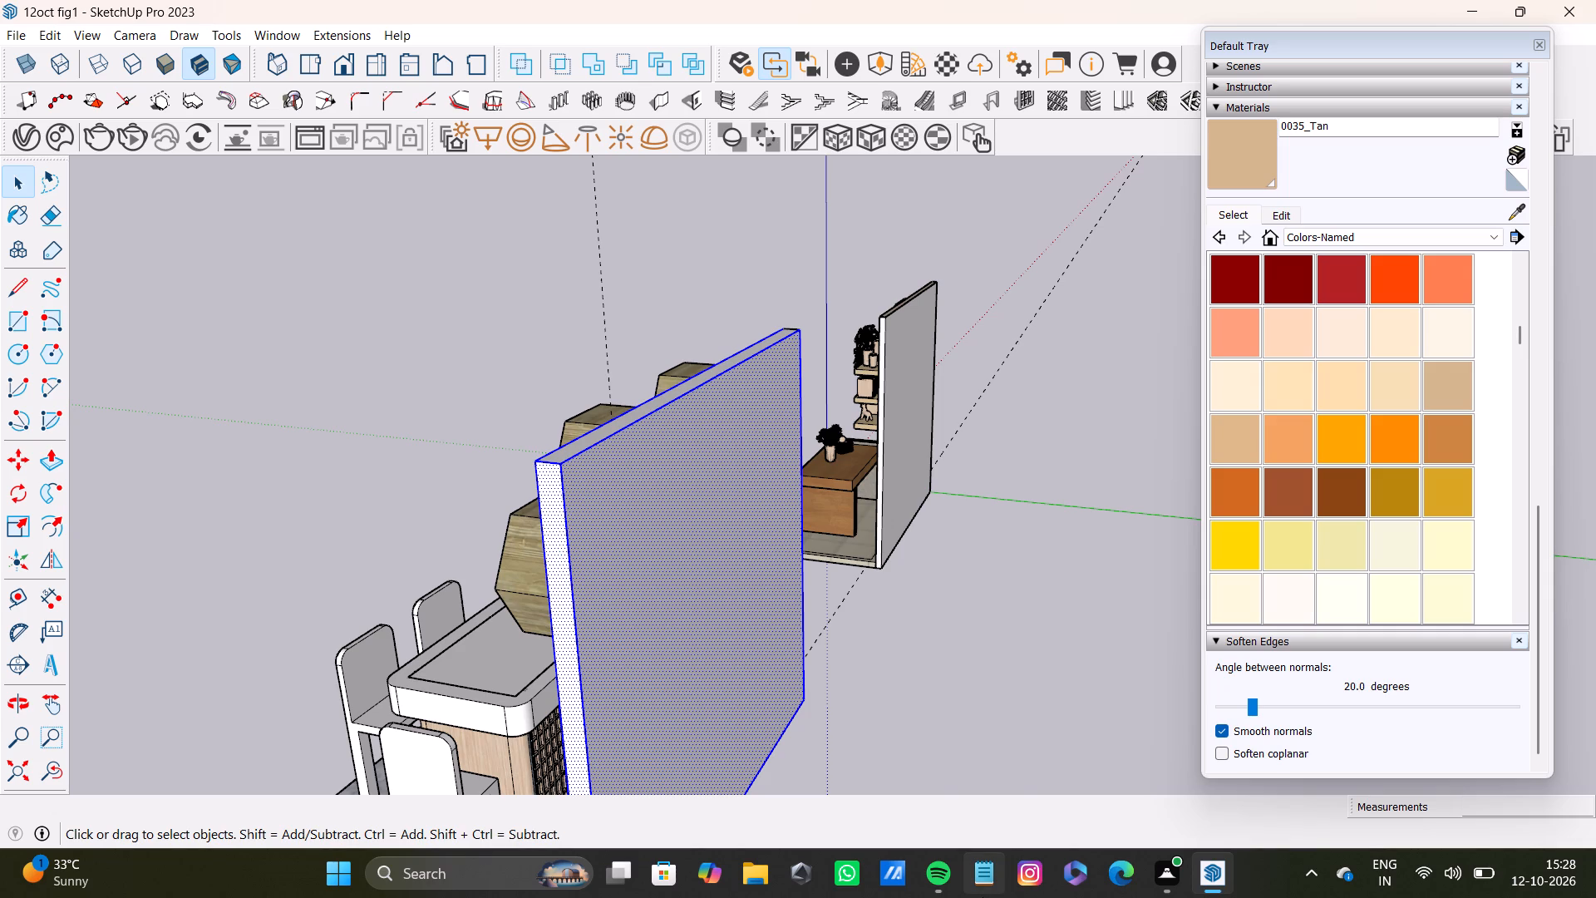
# Paint the selected back wall faces with 0111_SlateGray from the Colors-Named collection.
pyautogui.scroll(-5, 549, 476)
pyautogui.scroll(-20, 559, 510)
pyautogui.scroll(-9, 559, 510)
pyautogui.moveTo(572, 524); pyautogui.dragTo(1096, 673, button='middle')
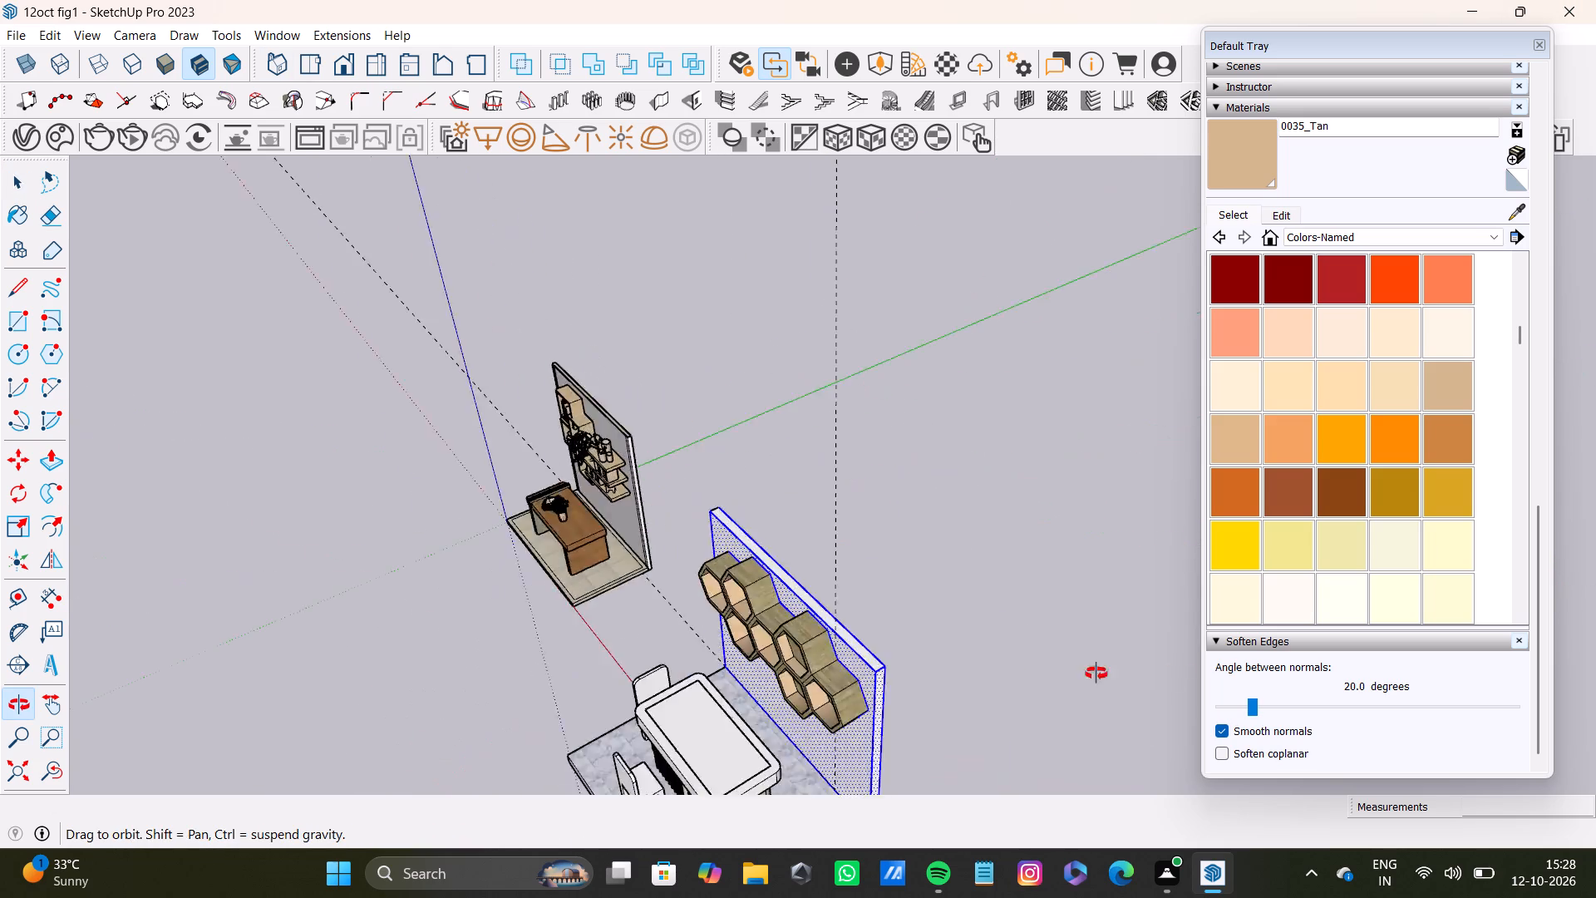
pyautogui.moveTo(1096, 673); pyautogui.dragTo(1275, 653, button='middle')
pyautogui.scroll(-1, 1272, 650)
pyautogui.scroll(7, 944, 585)
pyautogui.moveTo(924, 583); pyautogui.dragTo(1148, 488, button='middle')
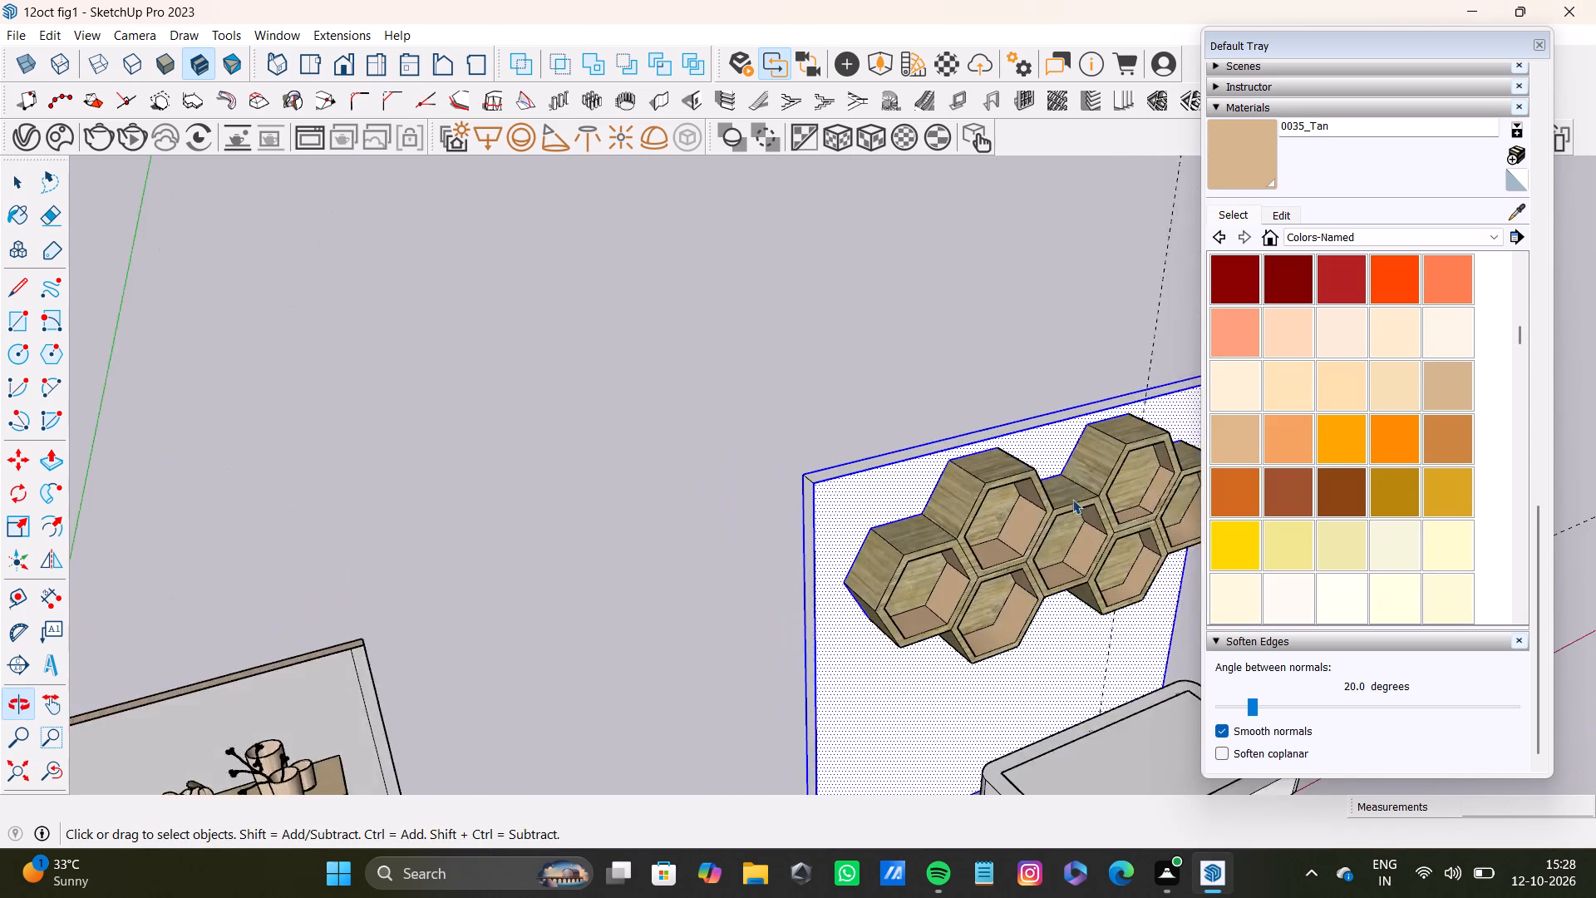
pyautogui.scroll(4, 916, 529)
pyautogui.moveTo(892, 536); pyautogui.dragTo(681, 516, button='middle')
pyautogui.keyDown('shift'); pyautogui.scroll(-6, 1426, 426); pyautogui.keyUp('shift')
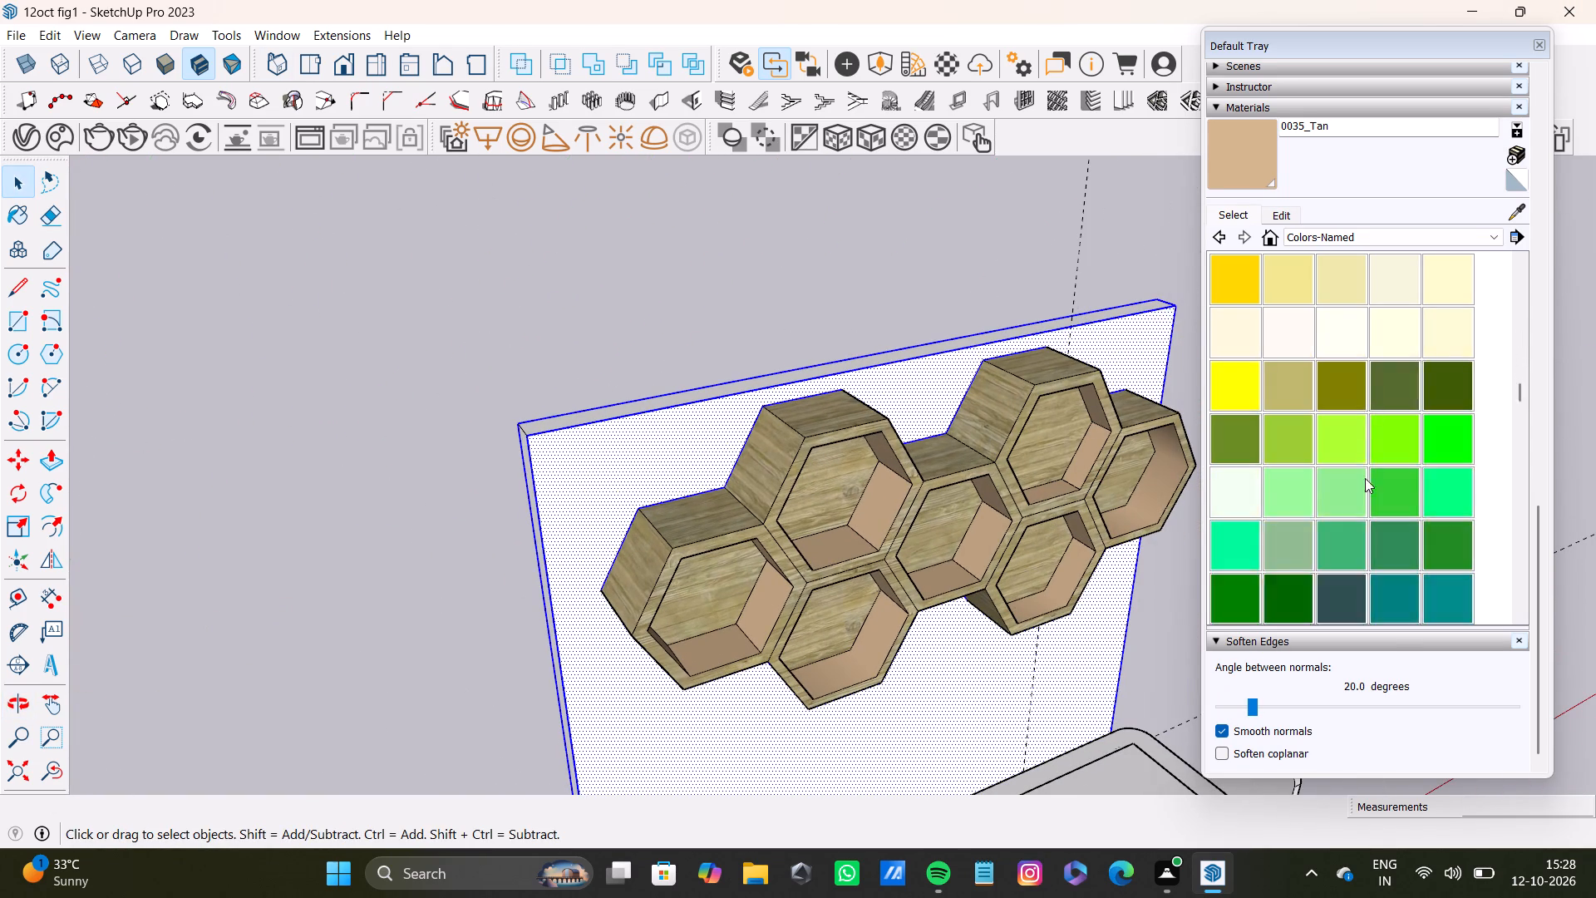
pyautogui.keyDown('shift'); pyautogui.scroll(-14, 1365, 478); pyautogui.keyUp('shift')
pyautogui.keyDown('shift'); pyautogui.scroll(7, 1352, 491); pyautogui.keyUp('shift')
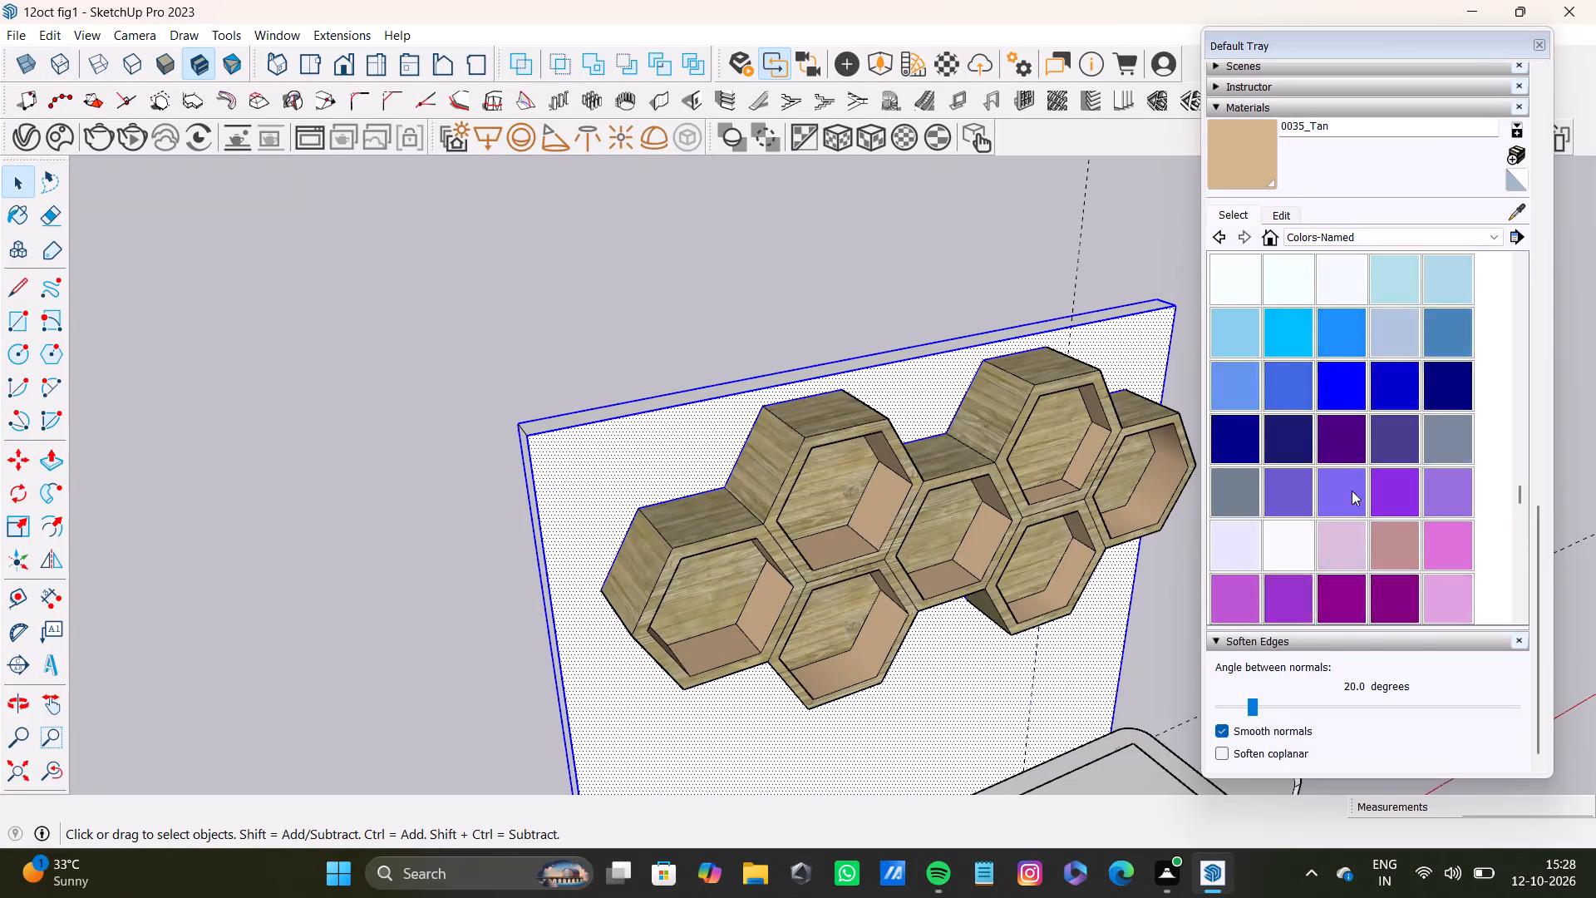
pyautogui.keyDown('shift'); pyautogui.scroll(1, 1352, 491); pyautogui.keyUp('shift')
pyautogui.keyDown('shift'); pyautogui.scroll(-4, 1366, 517); pyautogui.keyUp('shift')
pyautogui.keyDown('shift'); pyautogui.scroll(1, 1373, 567); pyautogui.keyUp('shift')
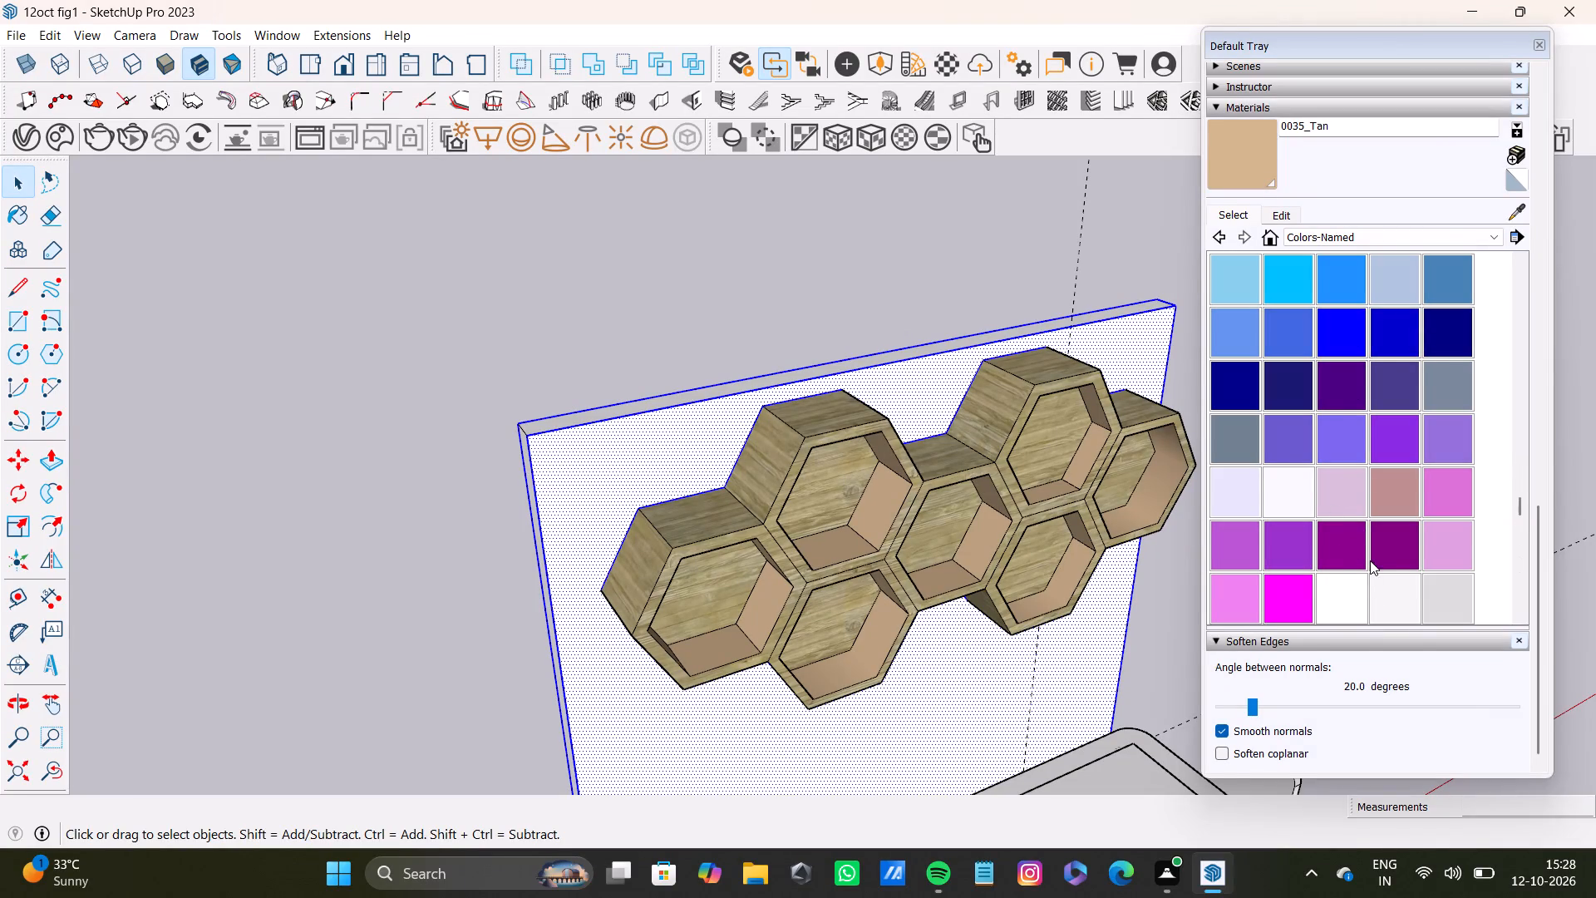
pyautogui.keyDown('shift'); pyautogui.click(1249, 445); pyautogui.keyUp('shift')
pyautogui.keyDown('shift'); pyautogui.click(645, 454); pyautogui.keyUp('shift')
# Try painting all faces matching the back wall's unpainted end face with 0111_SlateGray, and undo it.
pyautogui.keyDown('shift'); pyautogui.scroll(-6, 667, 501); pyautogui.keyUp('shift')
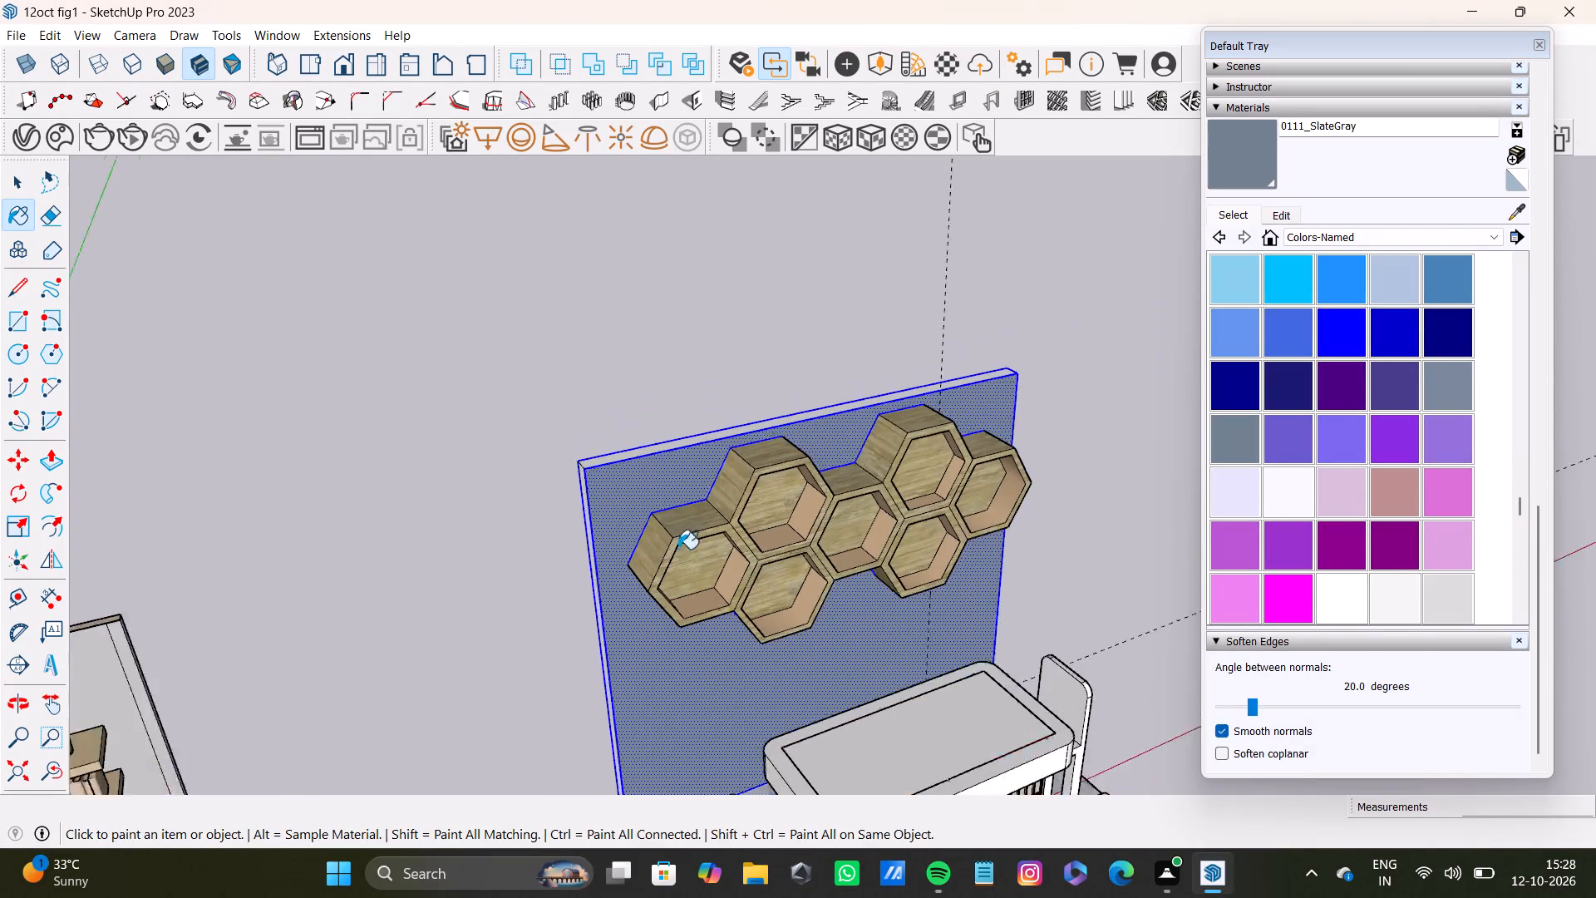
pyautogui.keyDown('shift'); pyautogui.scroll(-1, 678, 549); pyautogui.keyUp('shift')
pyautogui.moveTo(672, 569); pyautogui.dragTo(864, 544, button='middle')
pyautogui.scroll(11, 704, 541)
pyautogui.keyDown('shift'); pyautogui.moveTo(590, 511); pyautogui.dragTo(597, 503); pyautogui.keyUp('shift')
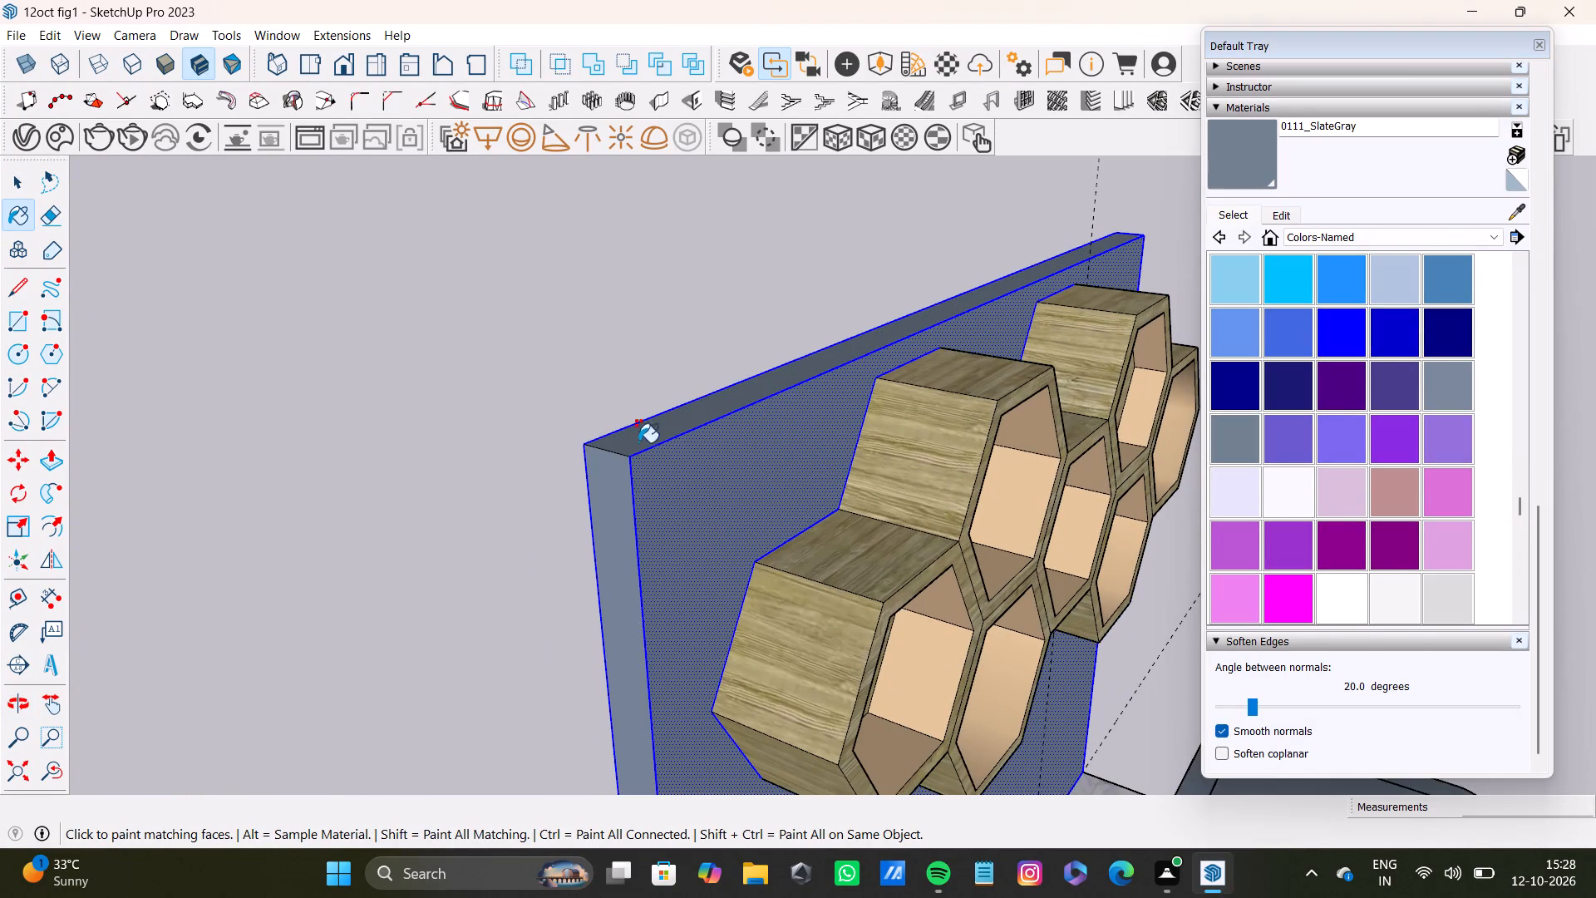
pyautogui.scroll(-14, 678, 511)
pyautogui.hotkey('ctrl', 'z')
# Select the back wall's unpainted top and end faces, paint them with 0111_SlateGray, and clear the selection.
pyautogui.moveTo(859, 550); pyautogui.dragTo(1077, 581, button='middle')
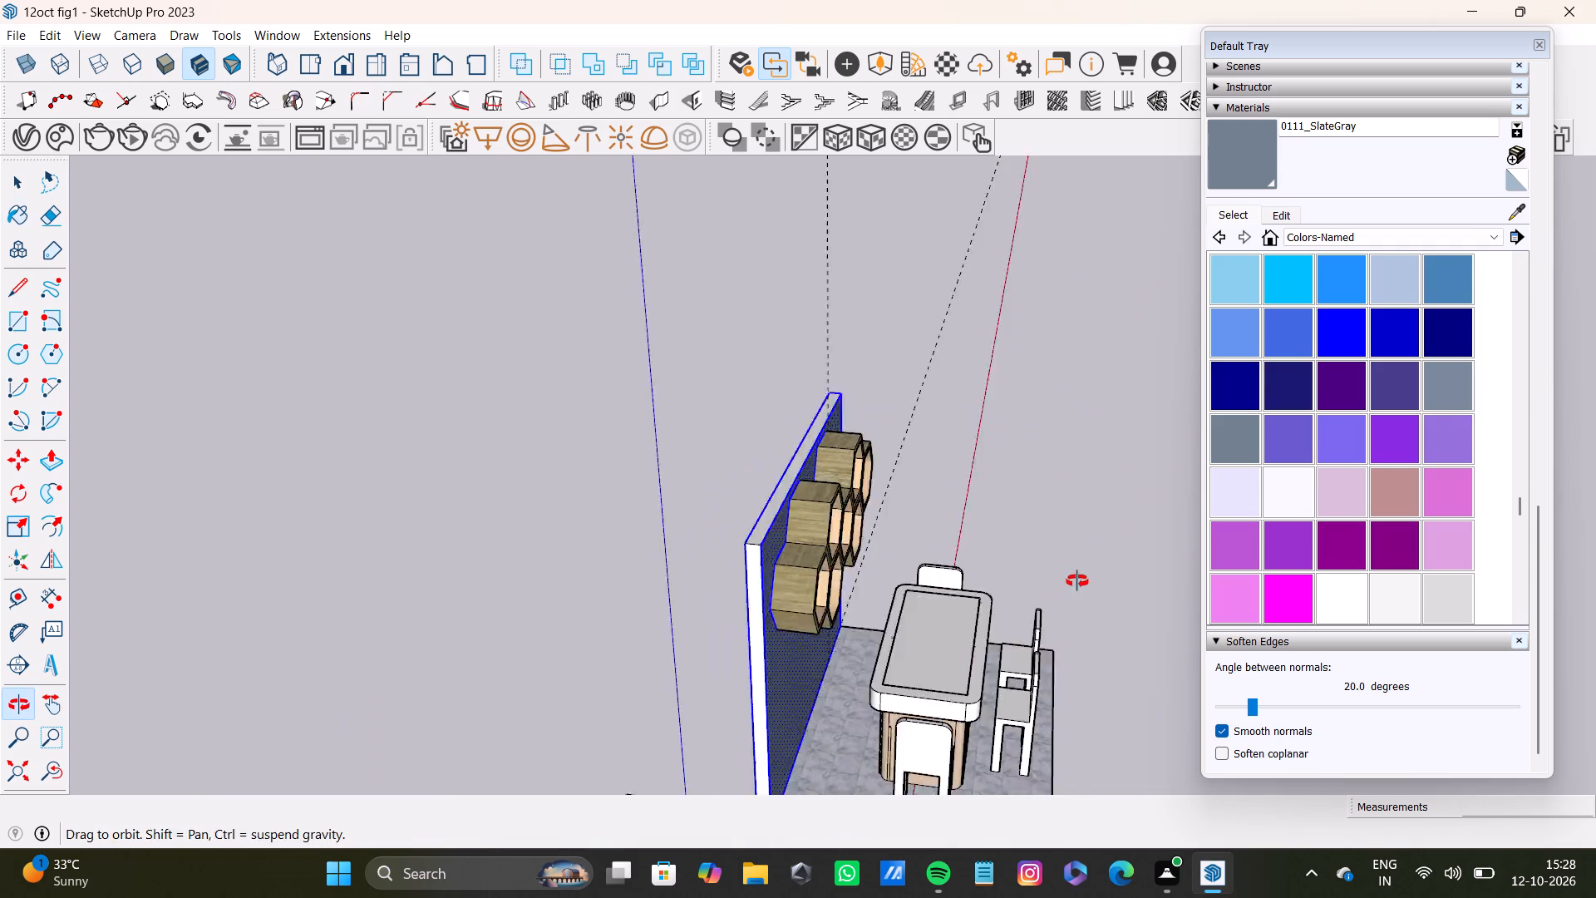
pyautogui.moveTo(1077, 581); pyautogui.dragTo(940, 688, button='middle')
pyautogui.press('space')
pyautogui.scroll(-4, 955, 601)
pyautogui.moveTo(937, 628); pyautogui.dragTo(787, 696, button='middle')
pyautogui.scroll(8, 820, 590)
pyautogui.press('space')
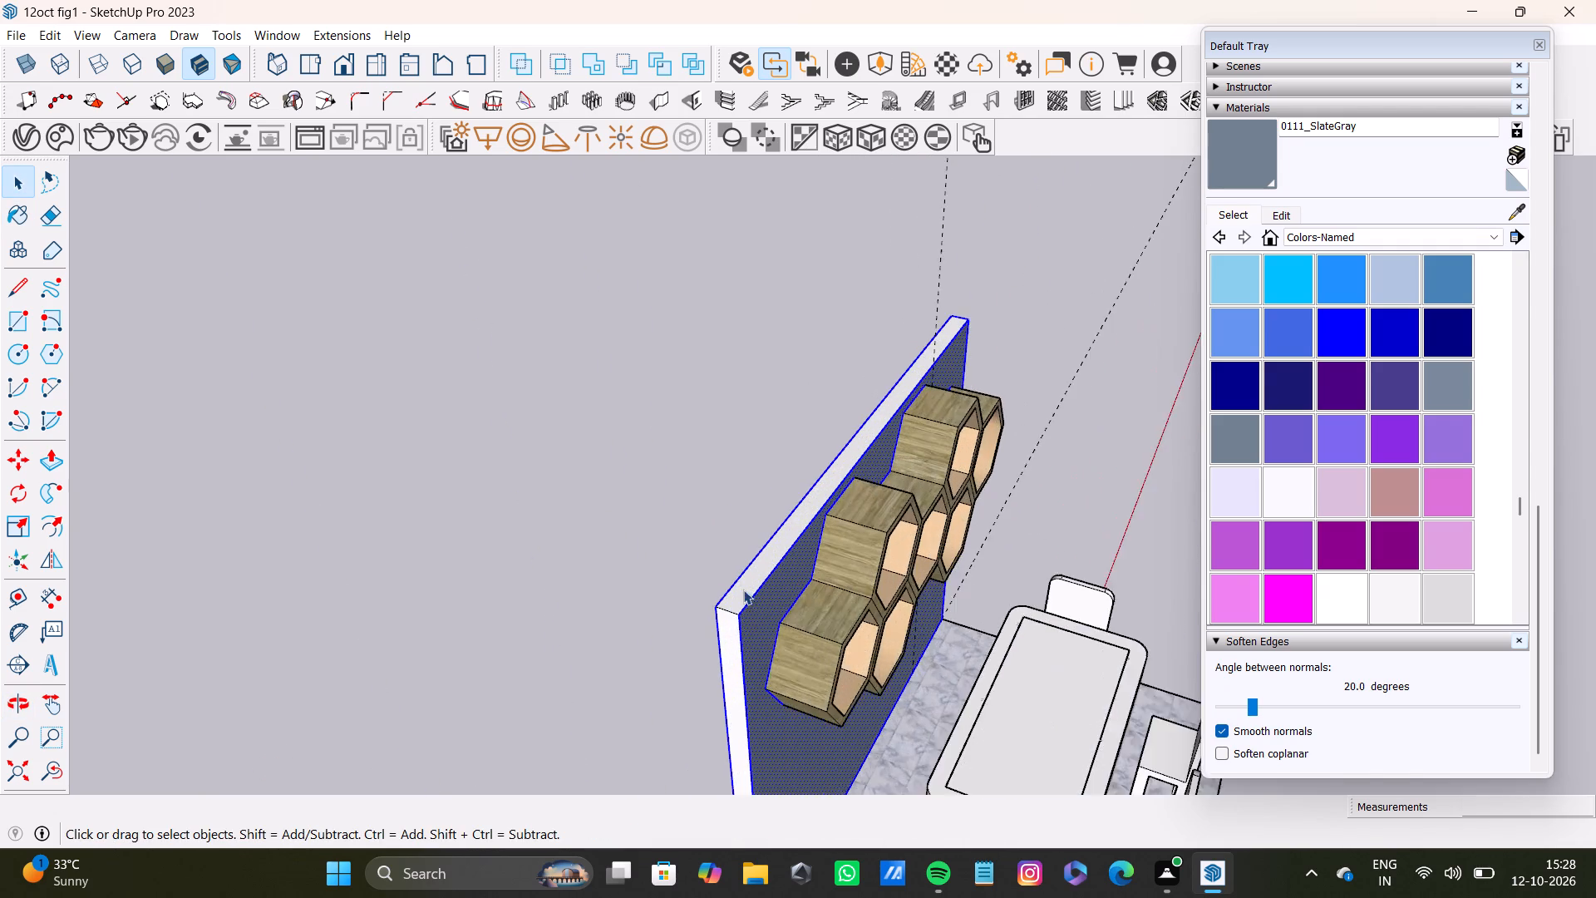
pyautogui.scroll(9, 743, 590)
pyautogui.click(726, 493)
pyautogui.click(750, 560)
pyautogui.keyDown('shift'); pyautogui.click(709, 677); pyautogui.keyUp('shift')
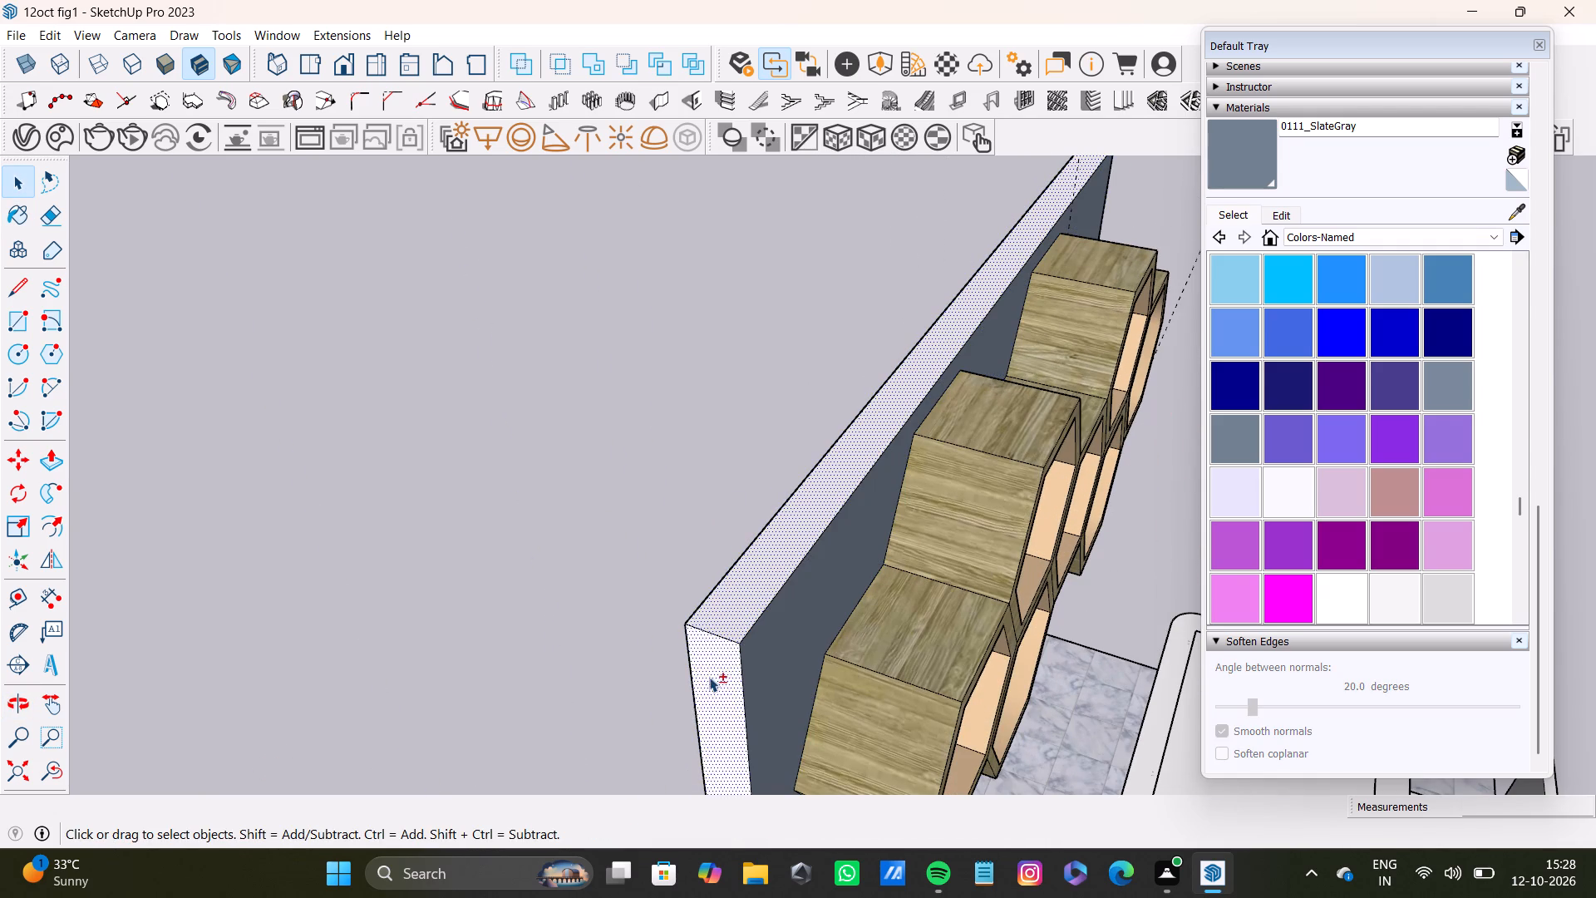
pyautogui.keyDown('shift'); pyautogui.scroll(-4, 721, 672); pyautogui.keyUp('shift')
pyautogui.moveTo(721, 680); pyautogui.dragTo(1214, 652, button='middle')
pyautogui.keyDown('shift'); pyautogui.moveTo(977, 487); pyautogui.dragTo(802, 549, button='middle'); pyautogui.keyUp('shift')
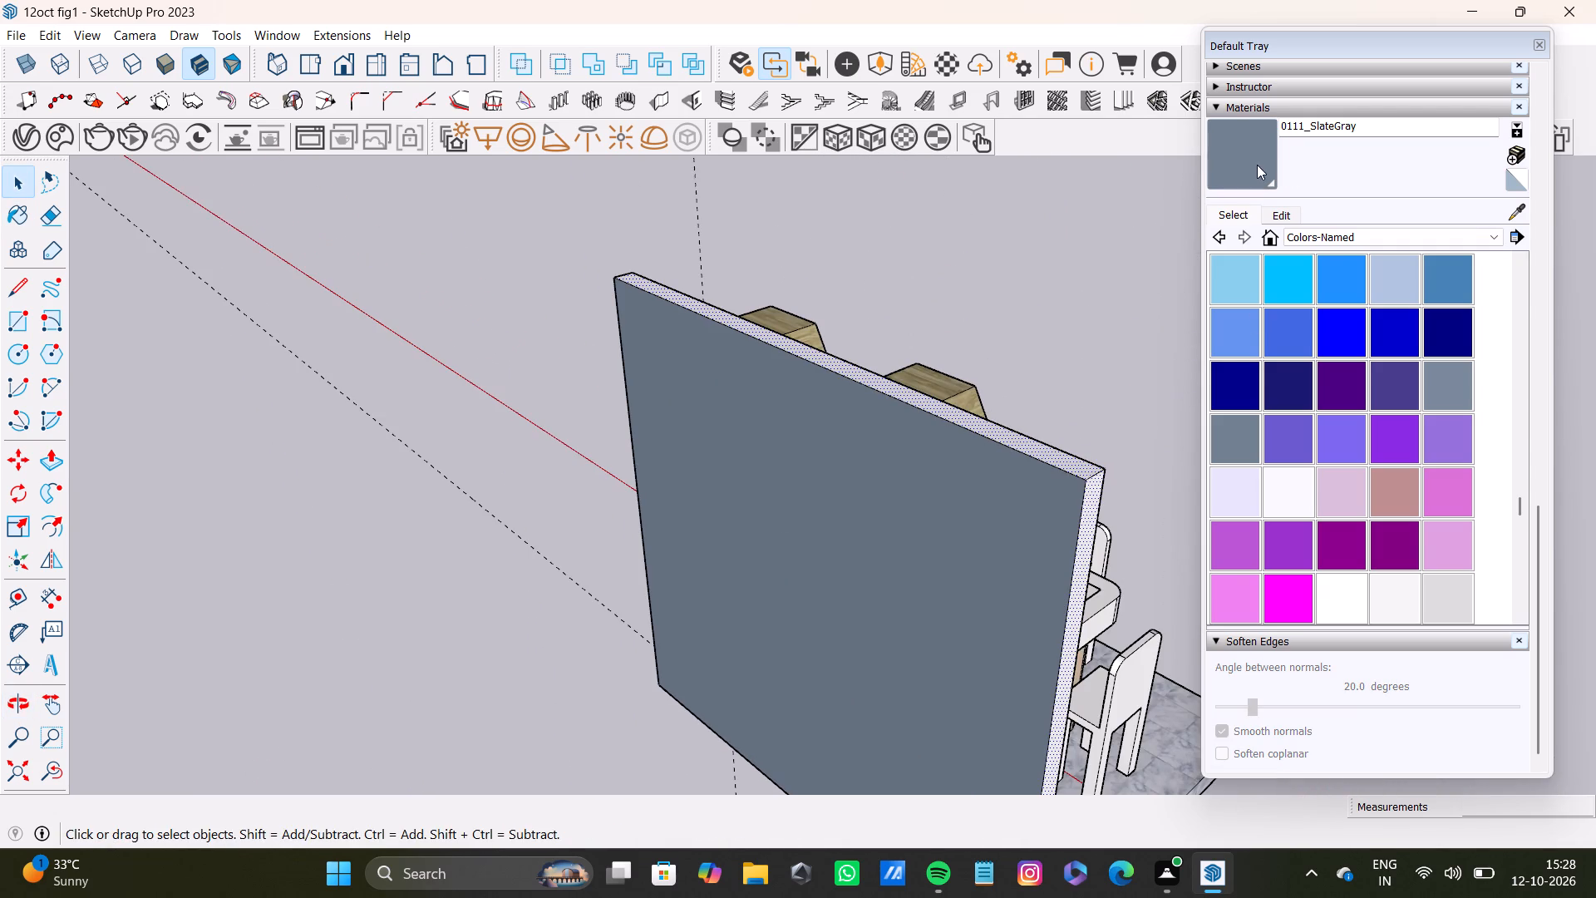
pyautogui.keyDown('shift'); pyautogui.click(1257, 165); pyautogui.keyUp('shift')
pyautogui.keyDown('shift'); pyautogui.scroll(6, 1101, 443); pyautogui.keyUp('shift')
pyautogui.keyDown('shift'); pyautogui.click(1072, 494); pyautogui.keyUp('shift')
pyautogui.keyDown('shift'); pyautogui.scroll(-8, 1083, 501); pyautogui.keyUp('shift')
pyautogui.moveTo(1118, 545); pyautogui.dragTo(932, 513, button='middle')
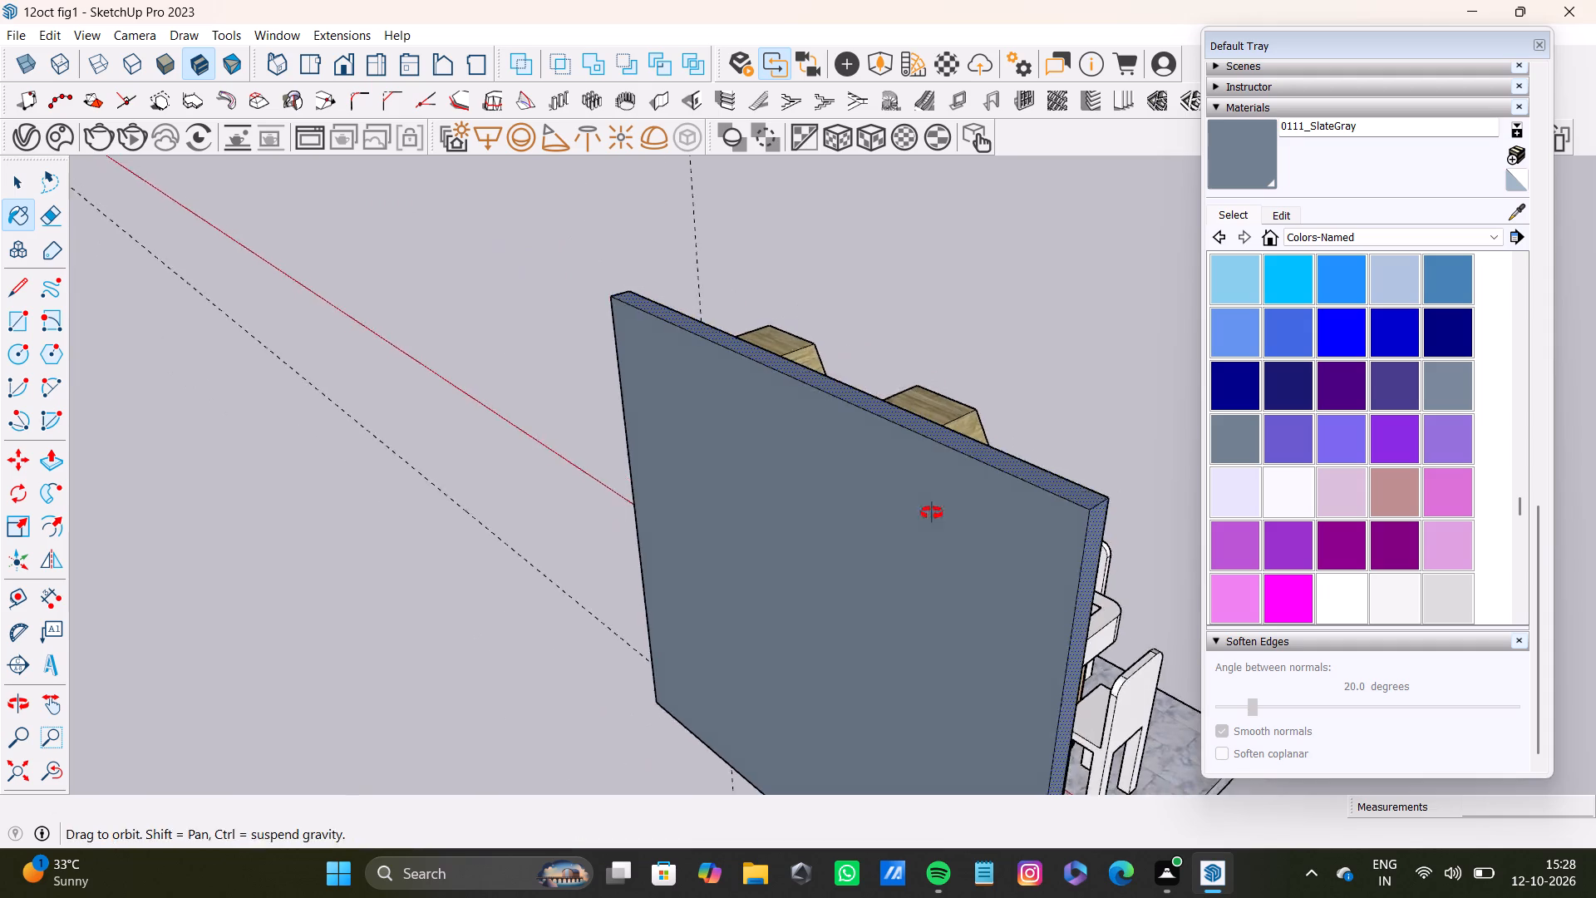
pyautogui.moveTo(932, 513); pyautogui.dragTo(727, 482, button='middle')
pyautogui.scroll(-5, 741, 472)
pyautogui.moveTo(756, 486); pyautogui.dragTo(437, 583, button='middle')
pyautogui.press('space')
pyautogui.click(966, 373)
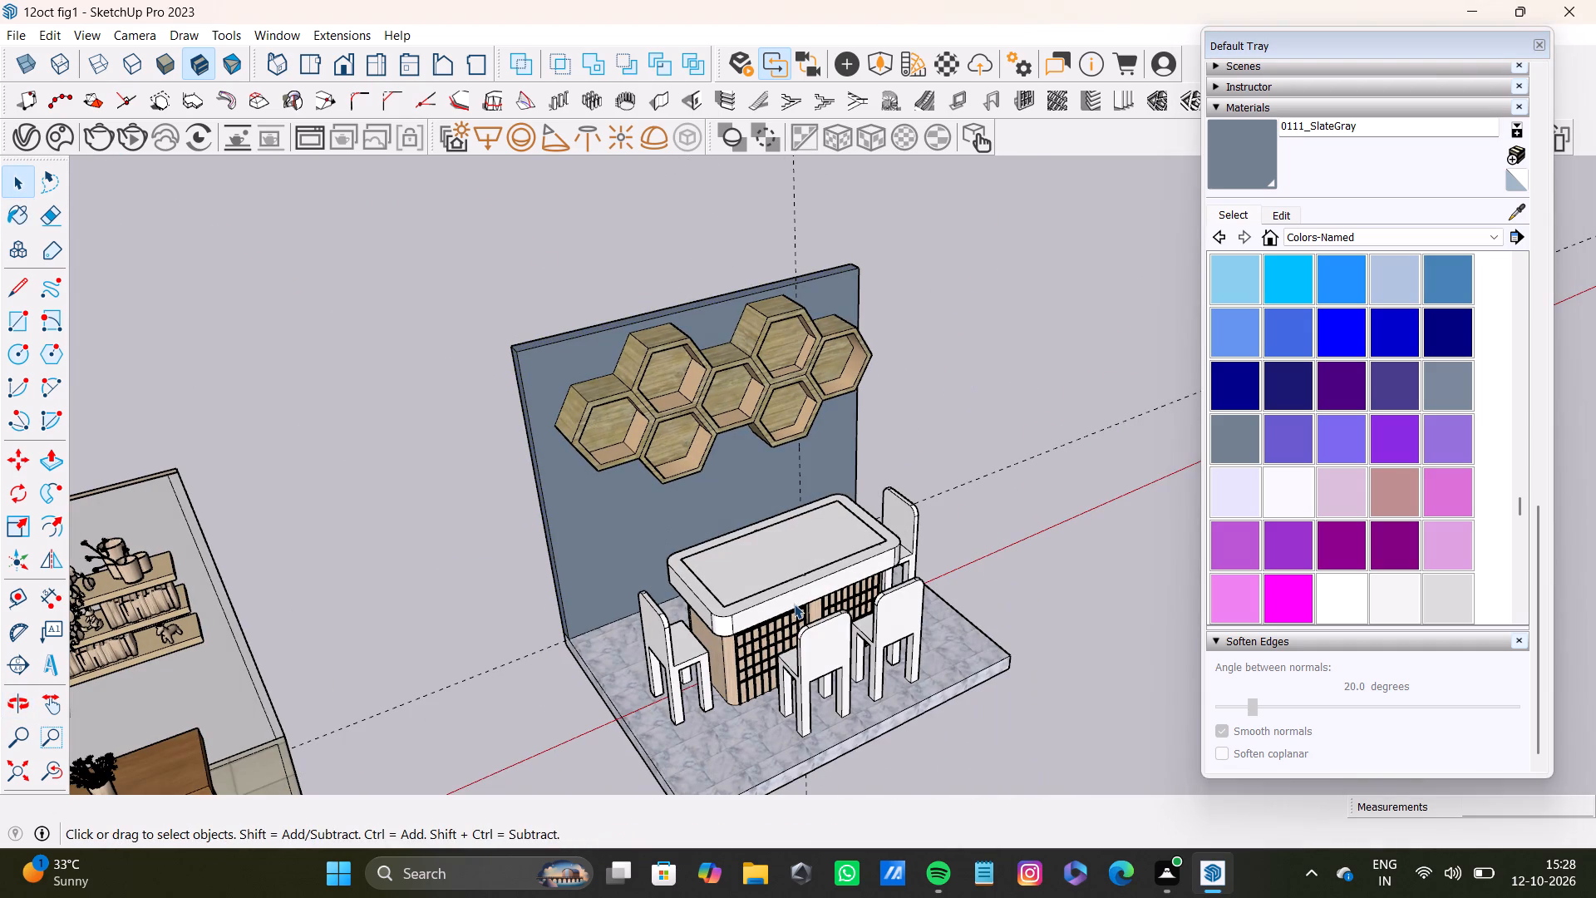
# Open the table group and select the tabletop's top face, long front side, rounded corner and adjoining end face.
pyautogui.doubleClick(767, 545)
pyautogui.doubleClick(767, 555)
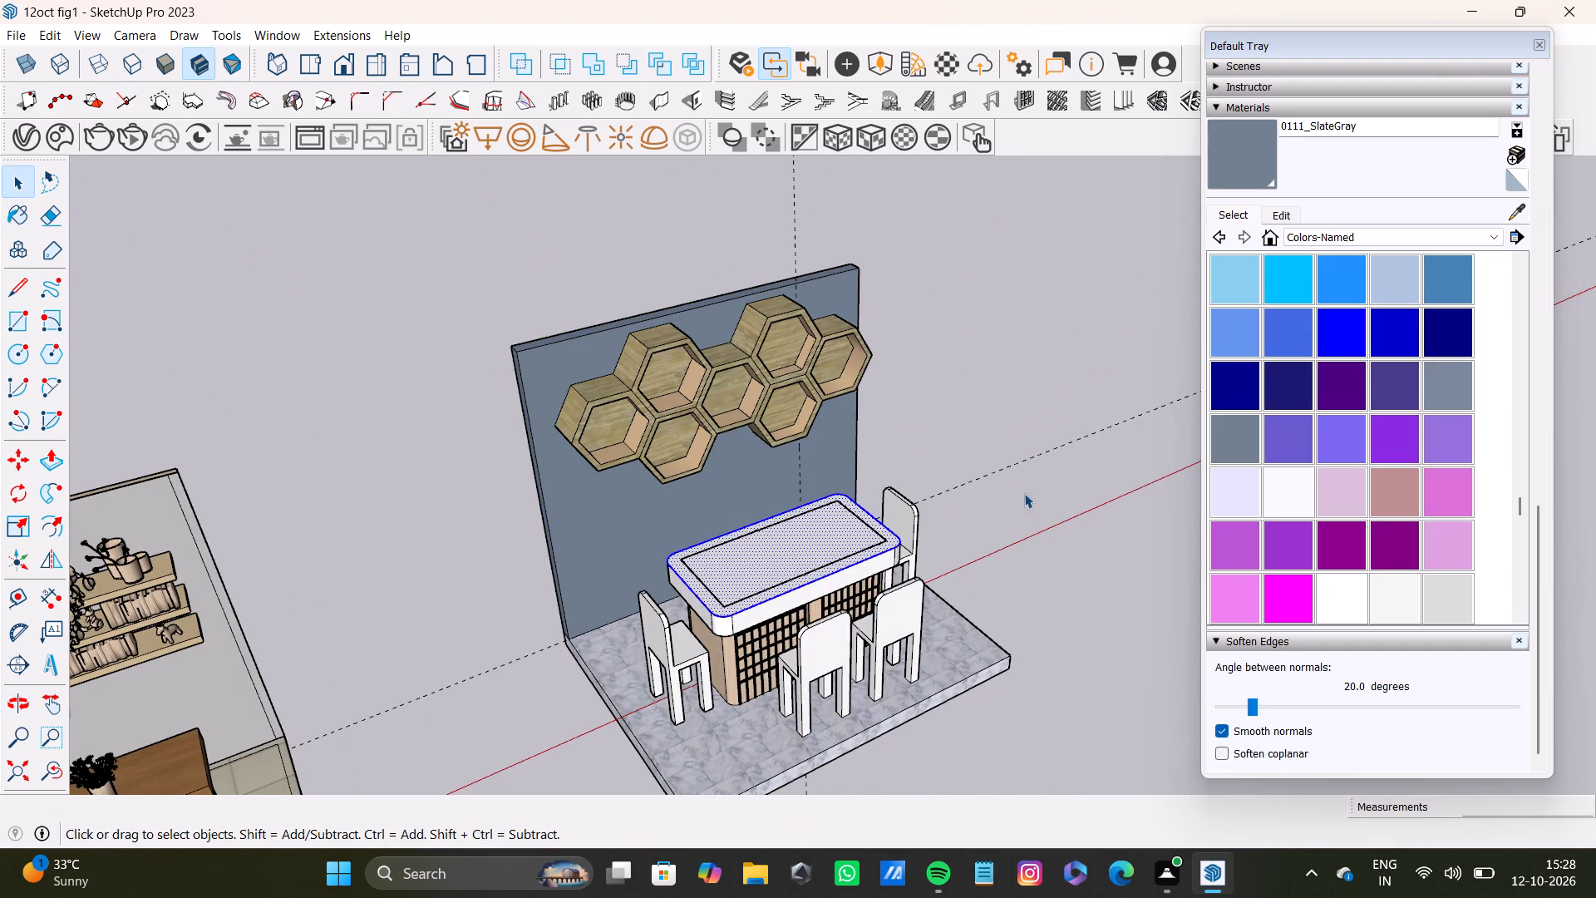
pyautogui.click(1024, 493)
pyautogui.scroll(8, 796, 540)
pyautogui.keyDown('shift'); pyautogui.doubleClick(808, 562); pyautogui.keyUp('shift')
pyautogui.keyDown('shift'); pyautogui.scroll(-2, 688, 569); pyautogui.keyUp('shift')
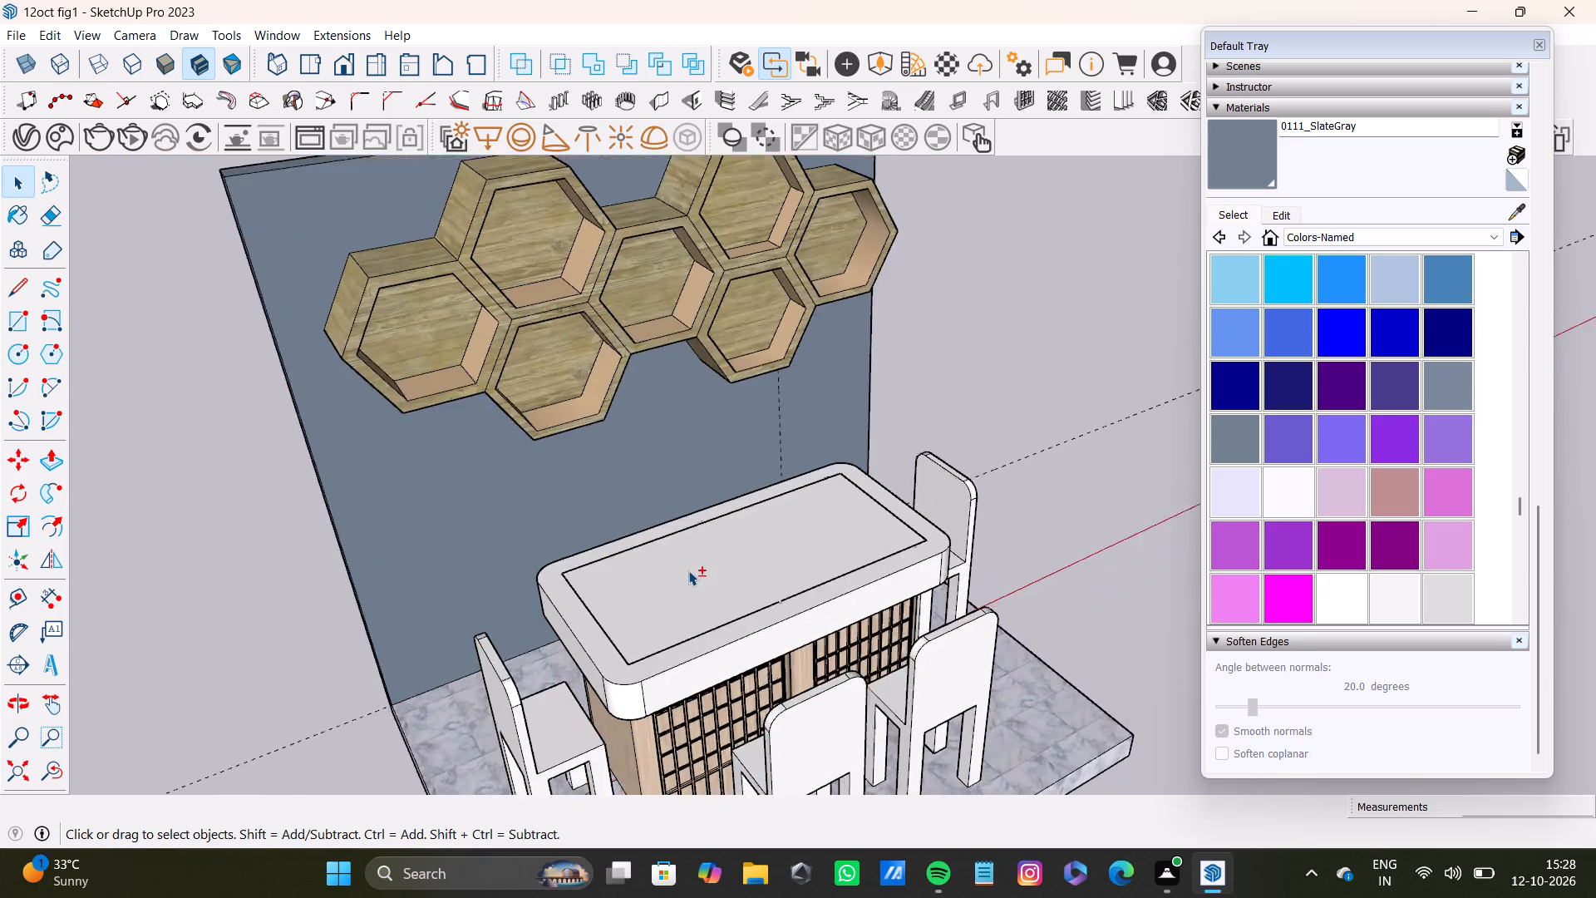
pyautogui.keyDown('shift'); pyautogui.scroll(-4, 688, 570); pyautogui.keyUp('shift')
pyautogui.keyDown('shift'); pyautogui.moveTo(695, 583); pyautogui.dragTo(704, 521, button='middle'); pyautogui.keyUp('shift')
pyautogui.keyDown('shift'); pyautogui.scroll(14, 696, 583); pyautogui.keyUp('shift')
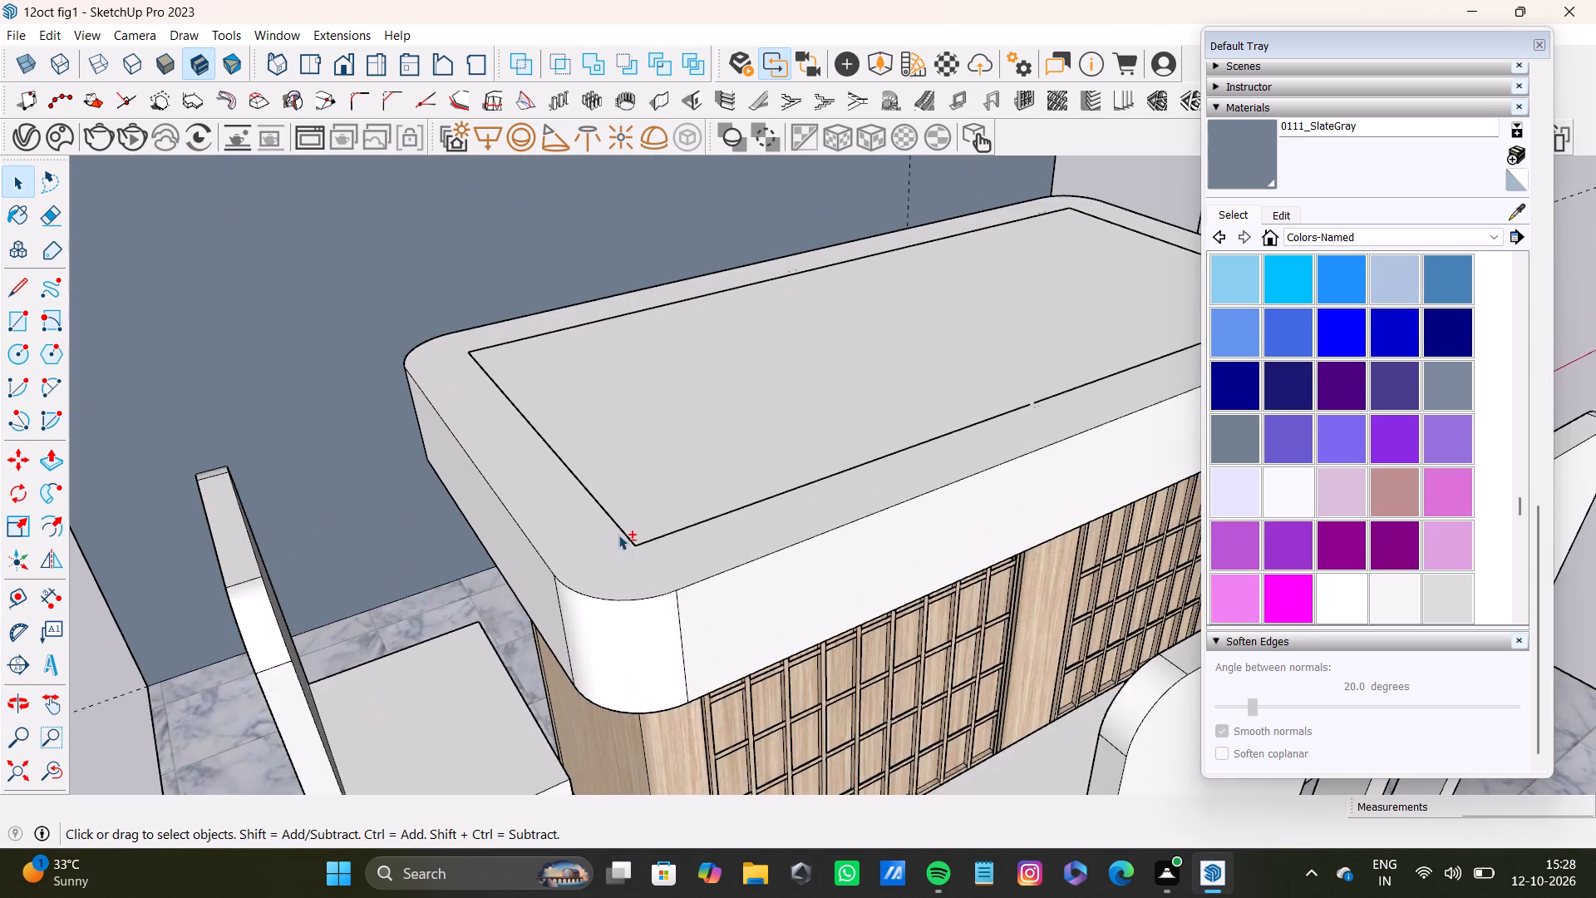
pyautogui.keyDown('shift'); pyautogui.scroll(5, 618, 535); pyautogui.keyUp('shift')
pyautogui.keyDown('shift'); pyautogui.click(701, 500); pyautogui.keyUp('shift')
pyautogui.scroll(-4, 605, 471)
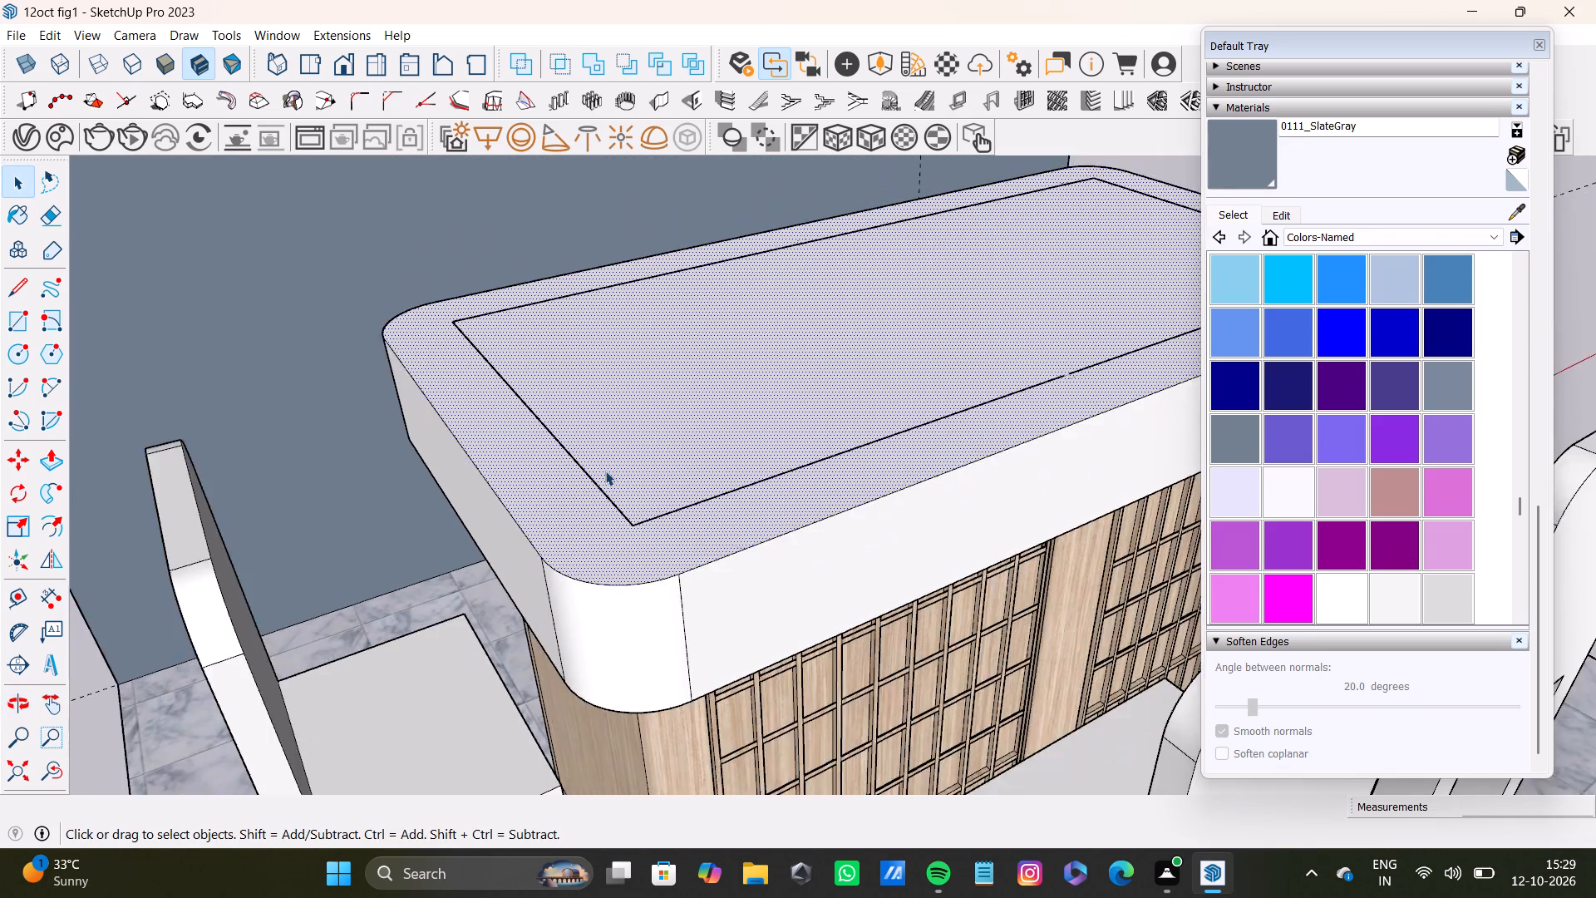
pyautogui.scroll(-4, 605, 471)
pyautogui.keyDown('shift'); pyautogui.click(643, 576); pyautogui.keyUp('shift')
pyautogui.keyDown('shift'); pyautogui.click(693, 575); pyautogui.keyUp('shift')
pyautogui.keyDown('shift'); pyautogui.click(534, 518); pyautogui.keyUp('shift')
# Add the tabletop's next rounded corner and its long wall-facing side to the selection, and paint the selected faces with 0136_Charcoal.
pyautogui.keyDown('shift'); pyautogui.scroll(-3, 537, 517); pyautogui.keyUp('shift')
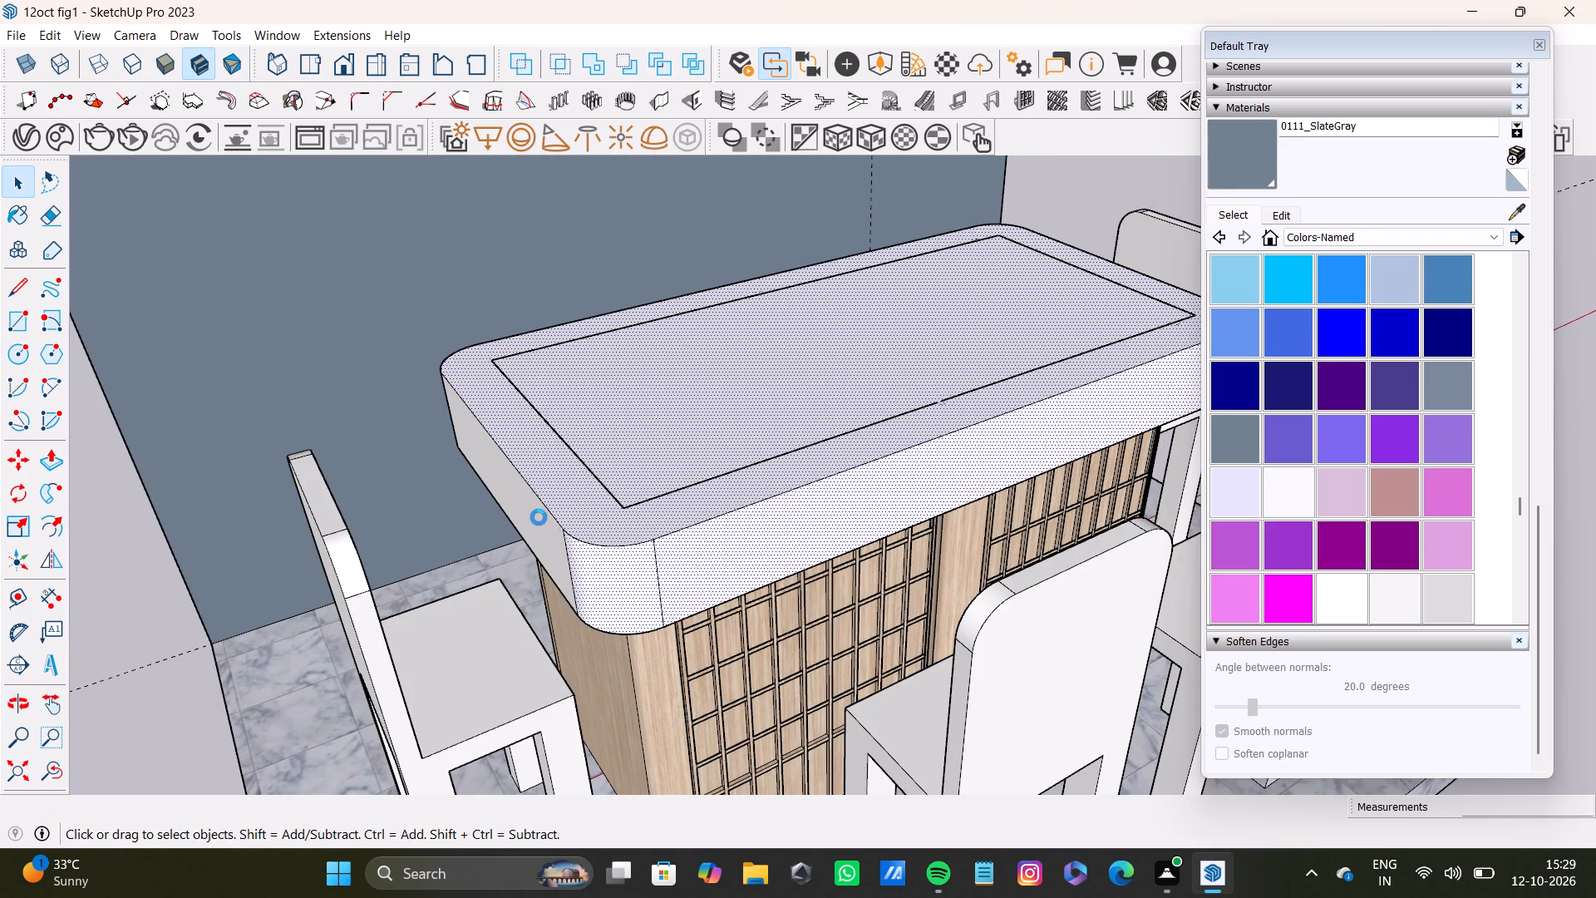
pyautogui.keyDown('shift'); pyautogui.scroll(-1, 539, 517); pyautogui.keyUp('shift')
pyautogui.moveTo(552, 532); pyautogui.dragTo(789, 532, button='middle')
pyautogui.scroll(-4, 524, 576)
pyautogui.moveTo(603, 557); pyautogui.dragTo(807, 535, button='middle')
pyautogui.scroll(-4, 710, 581)
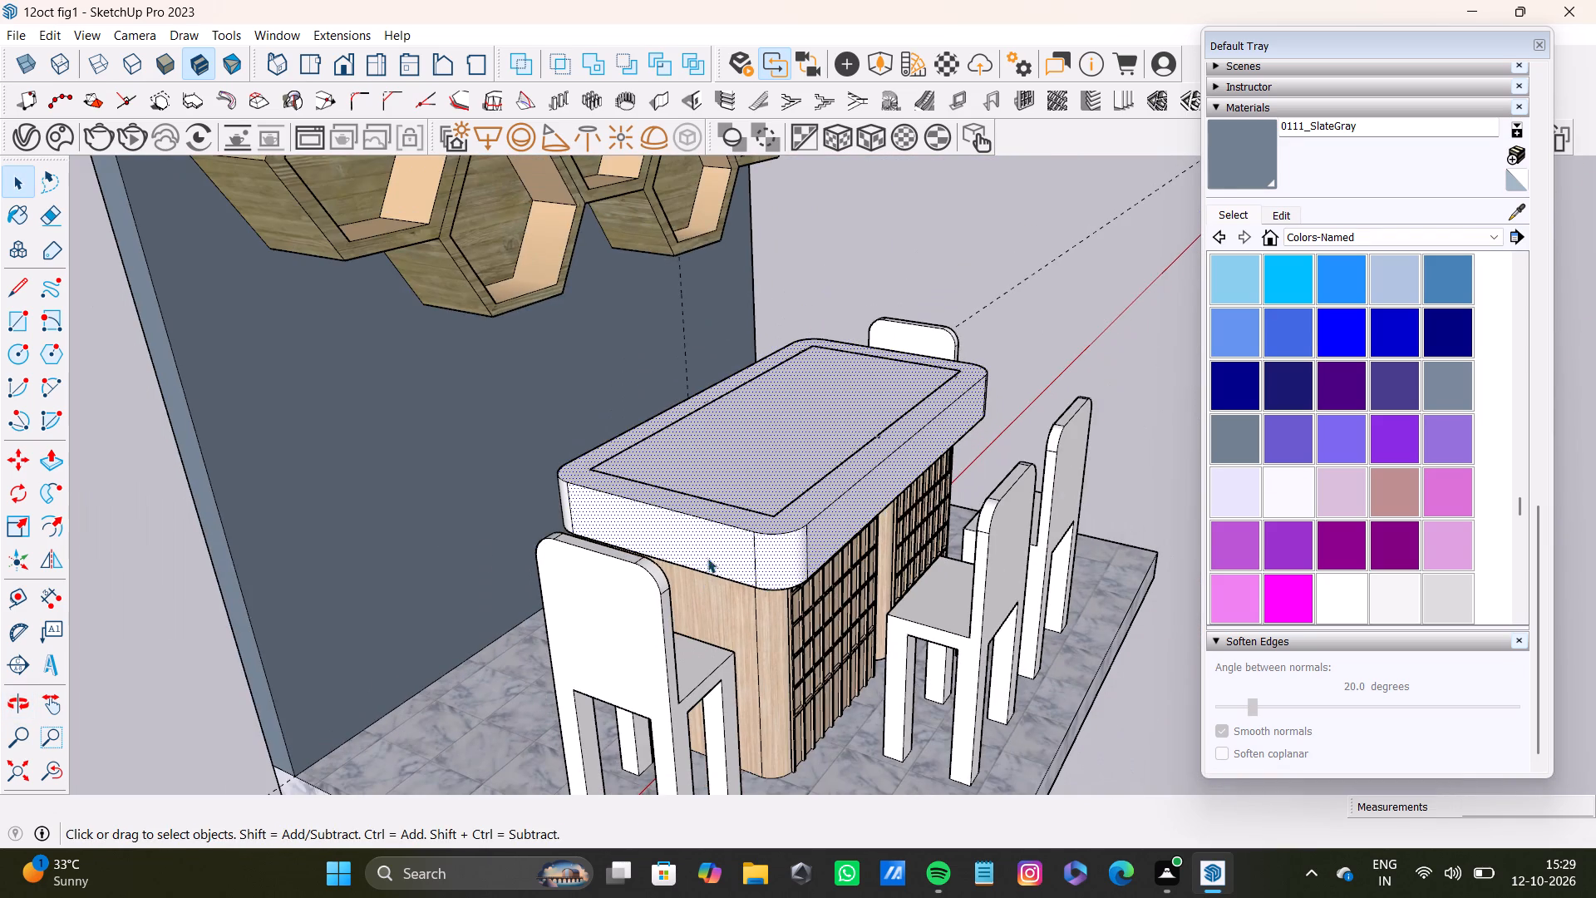
pyautogui.keyDown('shift'); pyautogui.moveTo(660, 565); pyautogui.dragTo(1054, 547, button='middle'); pyautogui.keyUp('shift')
pyautogui.keyDown('shift'); pyautogui.scroll(3, 879, 551); pyautogui.keyUp('shift')
pyautogui.keyDown('shift'); pyautogui.click(838, 559); pyautogui.keyUp('shift')
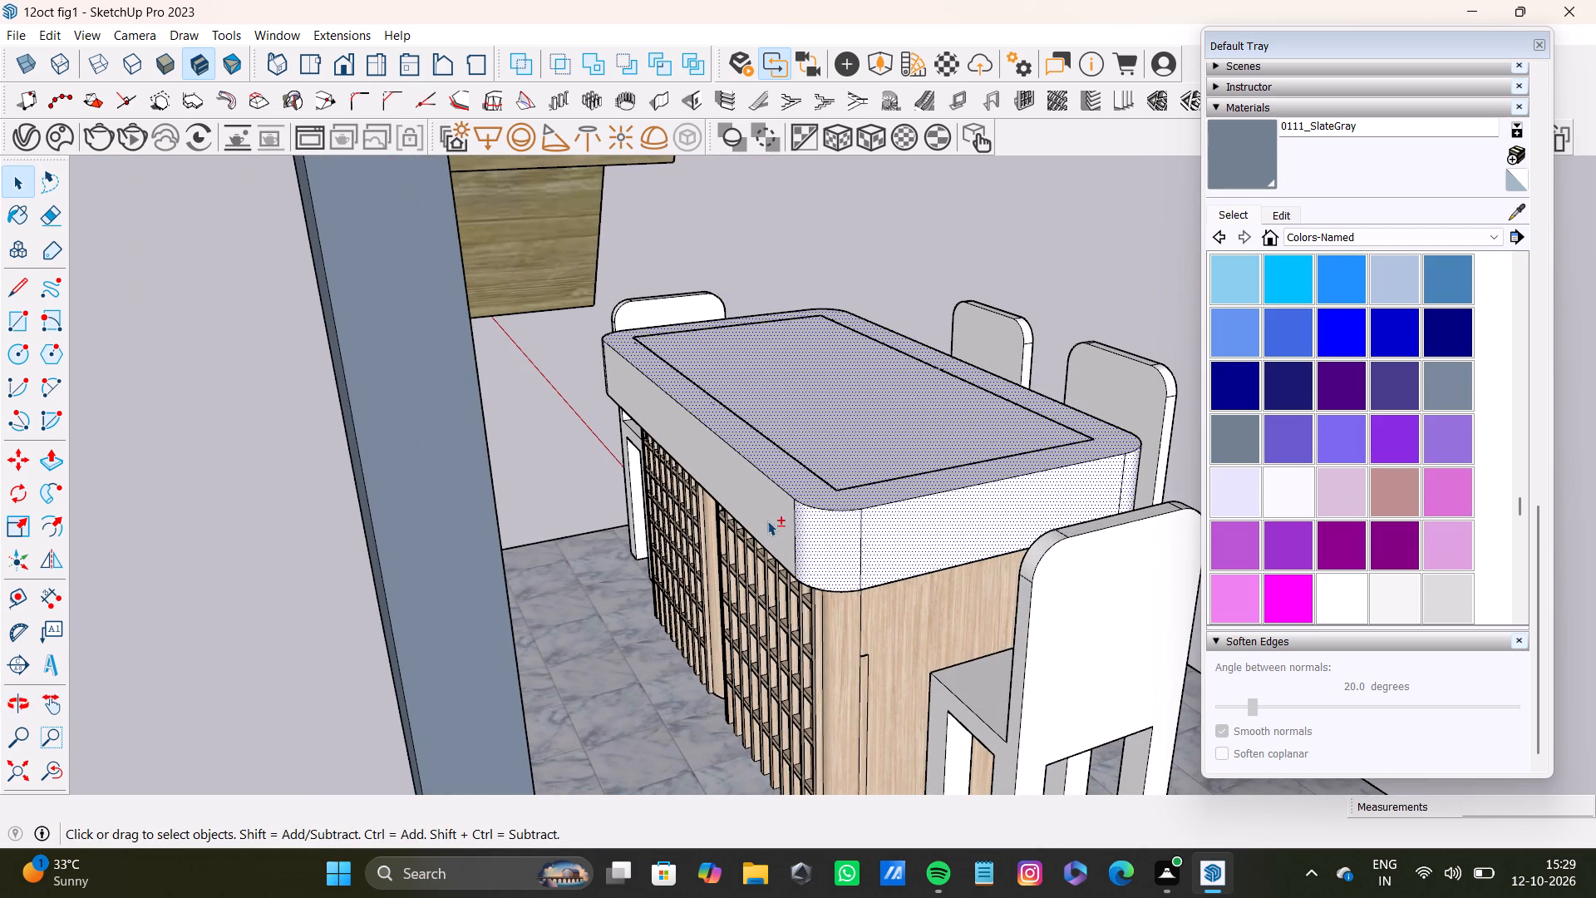
pyautogui.keyDown('shift'); pyautogui.click(770, 519); pyautogui.keyUp('shift')
pyautogui.keyDown('shift'); pyautogui.scroll(-4, 819, 523); pyautogui.keyUp('shift')
pyautogui.keyDown('shift'); pyautogui.moveTo(1002, 585); pyautogui.dragTo(826, 611, button='middle'); pyautogui.keyUp('shift')
pyautogui.keyDown('shift'); pyautogui.scroll(-7, 1340, 565); pyautogui.keyUp('shift')
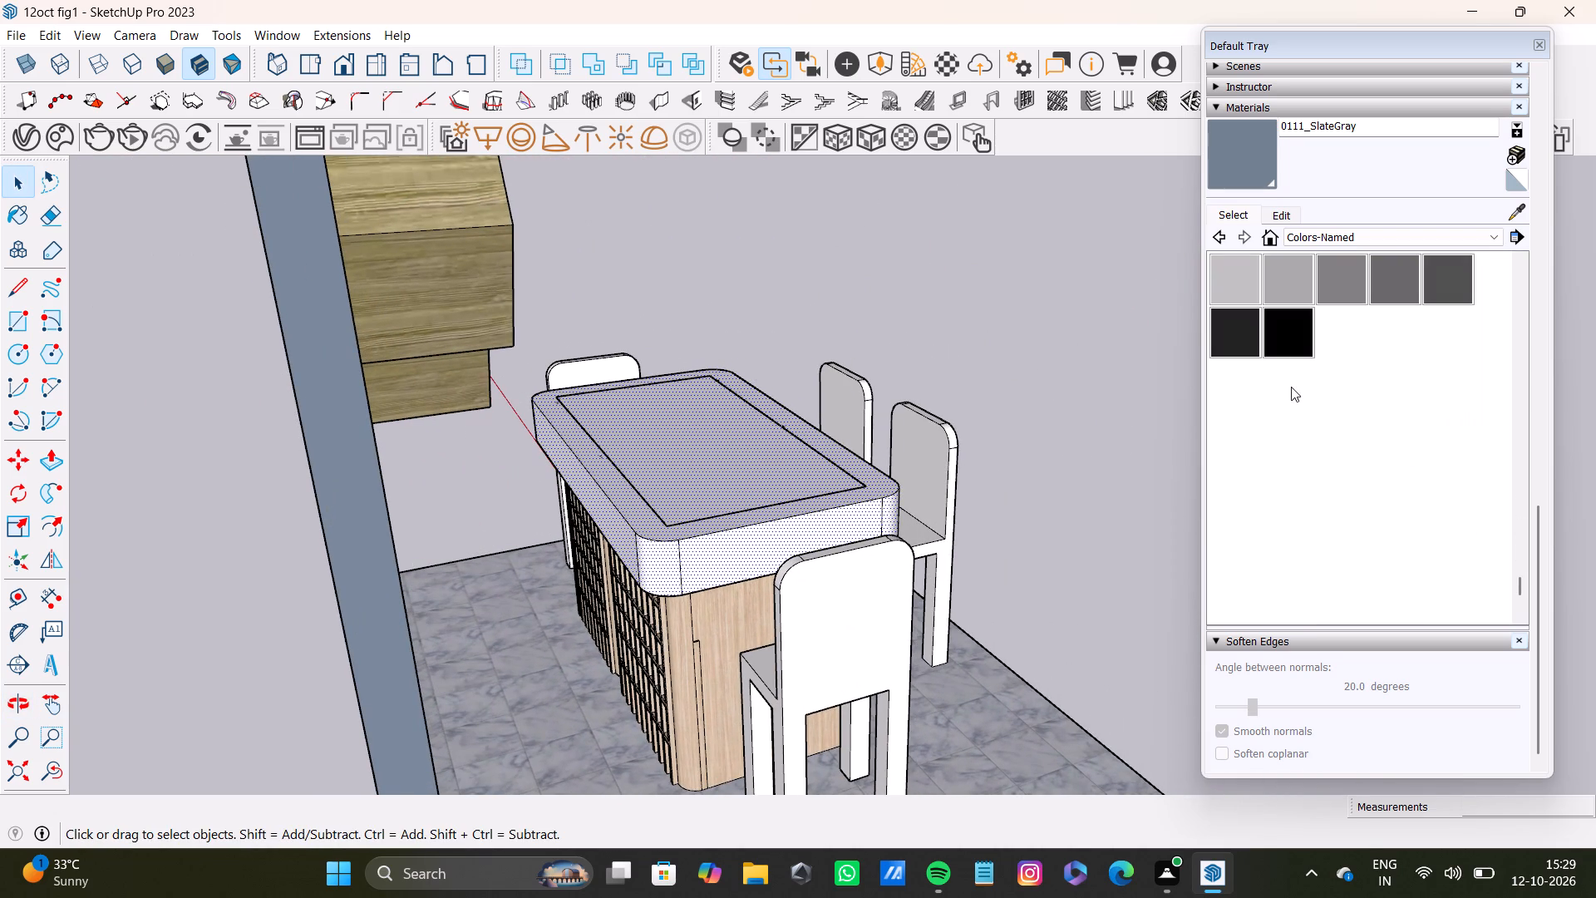
pyautogui.keyDown('shift'); pyautogui.click(1248, 343); pyautogui.keyUp('shift')
pyautogui.keyDown('shift'); pyautogui.click(729, 476); pyautogui.keyUp('shift')
# Select the tabletop's unpainted far end face with its two rounded corners and paint them with 0136_Charcoal.
pyautogui.moveTo(991, 543); pyautogui.dragTo(985, 543, button='middle')
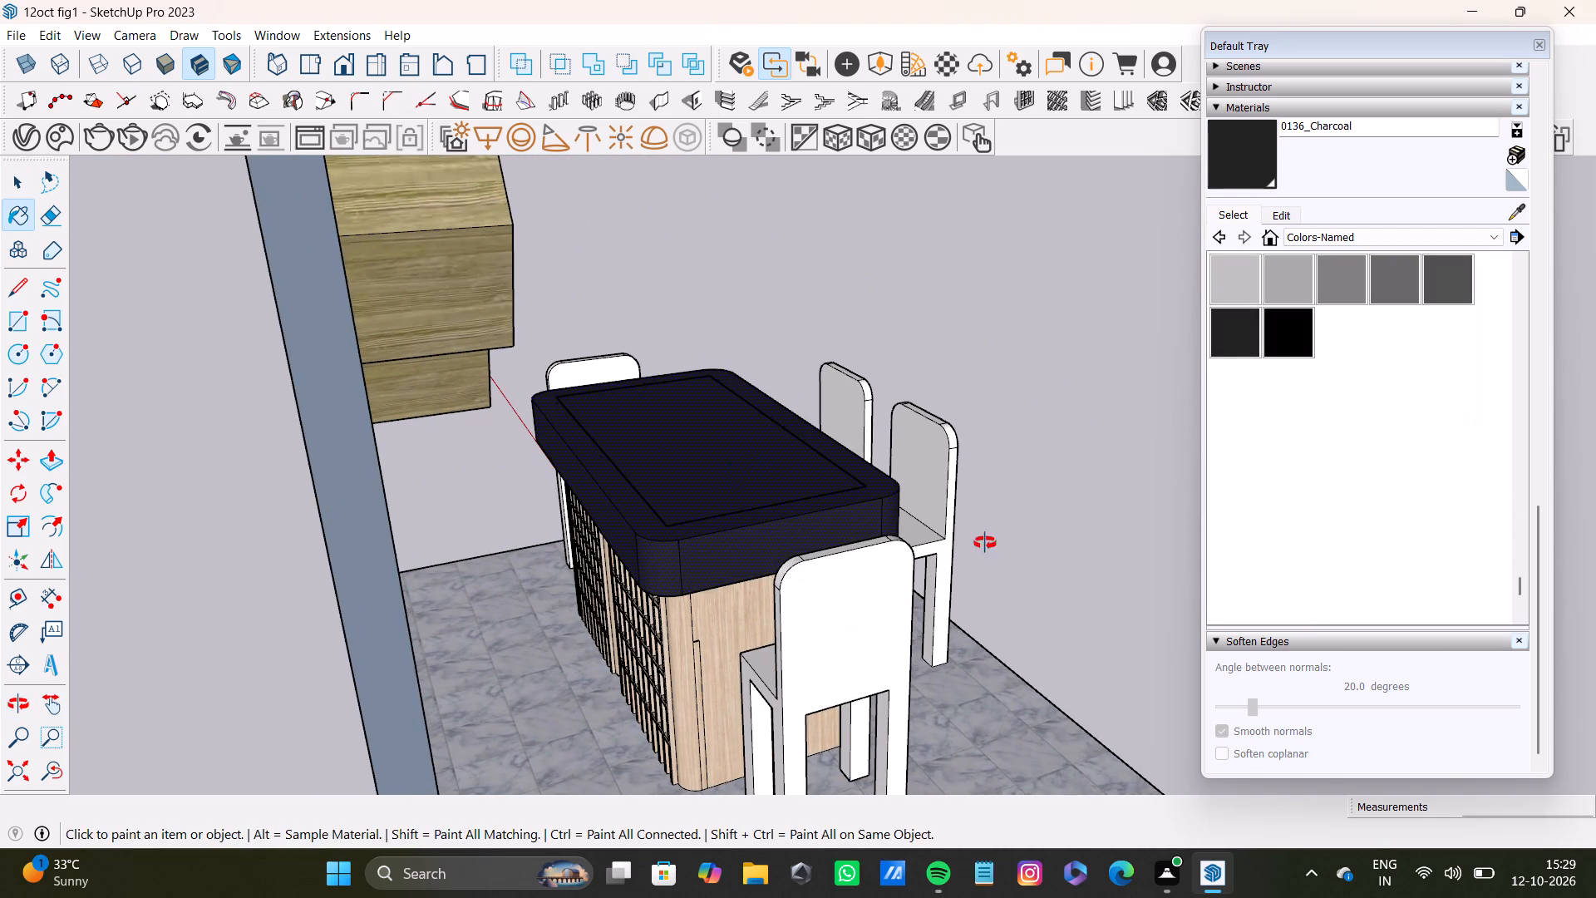
pyautogui.moveTo(985, 543); pyautogui.dragTo(402, 585, button='middle')
pyautogui.scroll(-4, 983, 595)
pyautogui.moveTo(1000, 614); pyautogui.dragTo(621, 572, button='middle')
pyautogui.press('space')
pyautogui.scroll(4, 940, 511)
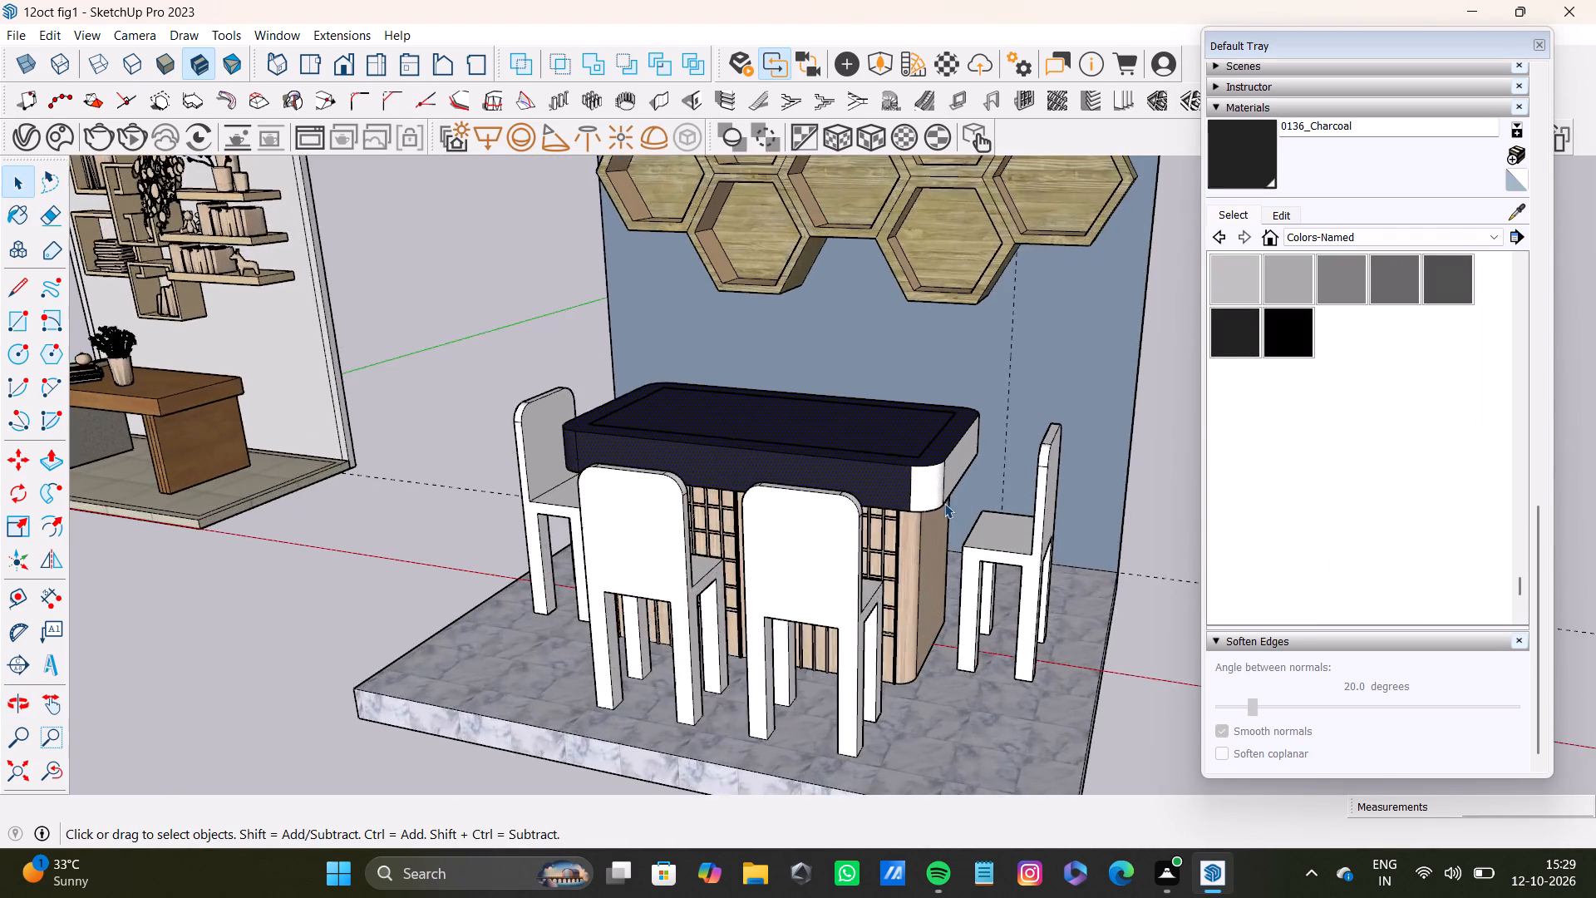
pyautogui.scroll(4, 944, 503)
pyautogui.moveTo(947, 503); pyautogui.dragTo(805, 497, button='middle')
pyautogui.scroll(4, 801, 491)
pyautogui.press('space')
pyautogui.click(787, 475)
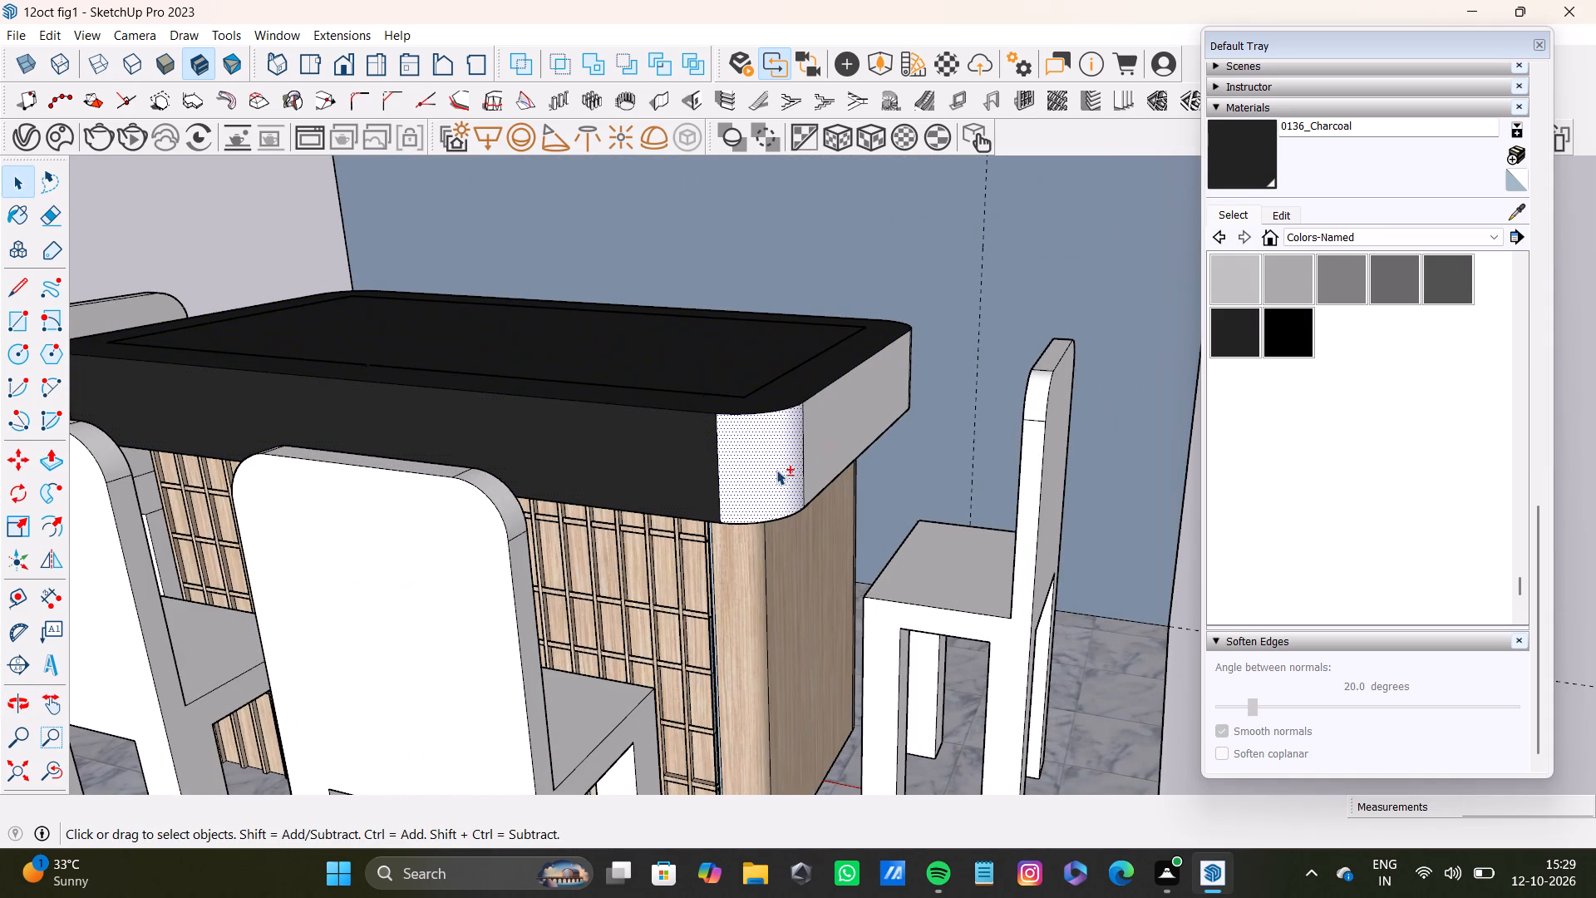
pyautogui.keyDown('shift'); pyautogui.click(841, 432); pyautogui.keyUp('shift')
pyautogui.keyDown('shift'); pyautogui.moveTo(995, 429); pyautogui.dragTo(466, 564, button='middle'); pyautogui.keyUp('shift')
pyautogui.keyDown('shift'); pyautogui.scroll(3, 727, 467); pyautogui.keyUp('shift')
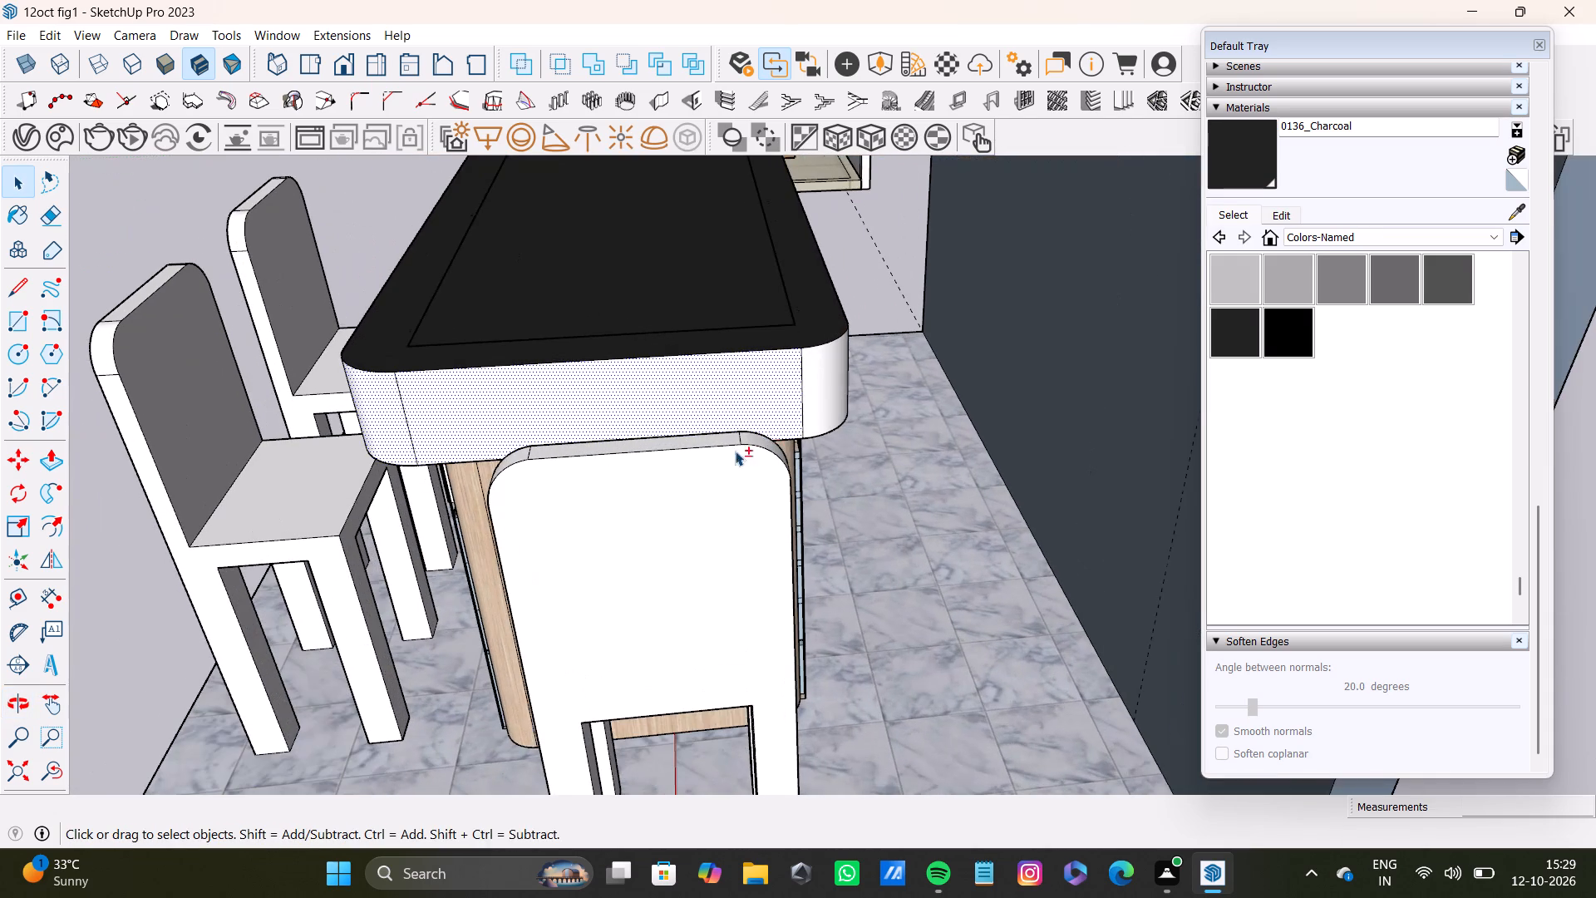
pyautogui.keyDown('shift'); pyautogui.click(815, 384); pyautogui.keyUp('shift')
pyautogui.keyDown('shift'); pyautogui.click(1251, 152); pyautogui.keyUp('shift')
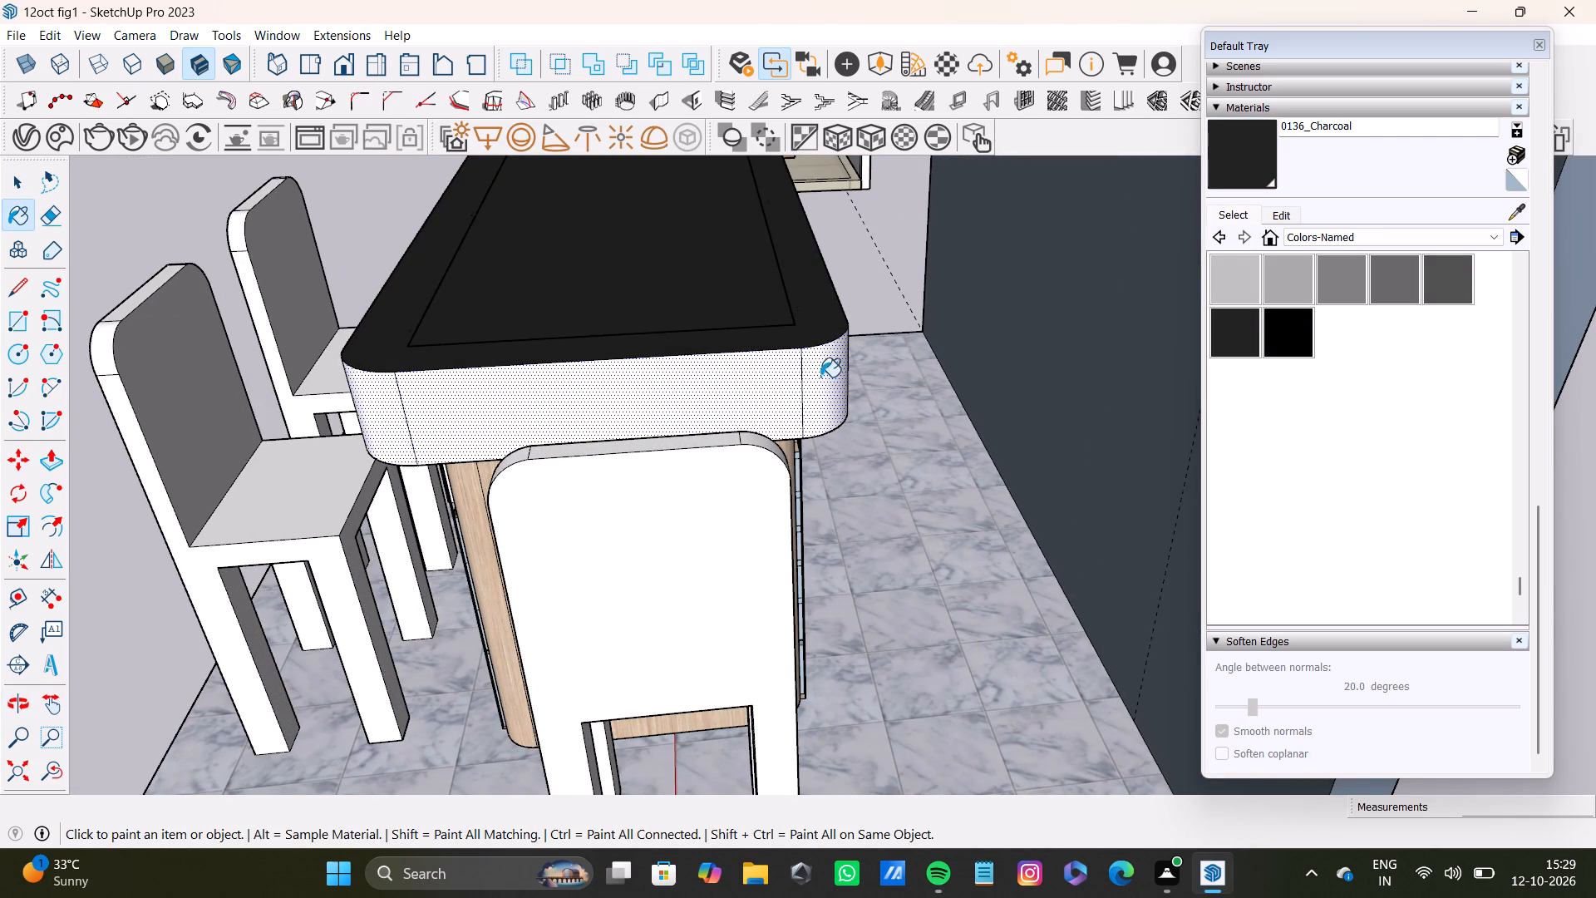
pyautogui.keyDown('shift'); pyautogui.click(820, 377); pyautogui.keyUp('shift')
pyautogui.keyDown('shift'); pyautogui.click(770, 392); pyautogui.keyUp('shift')
pyautogui.scroll(-4, 584, 384)
pyautogui.moveTo(584, 383); pyautogui.dragTo(772, 599, button='middle')
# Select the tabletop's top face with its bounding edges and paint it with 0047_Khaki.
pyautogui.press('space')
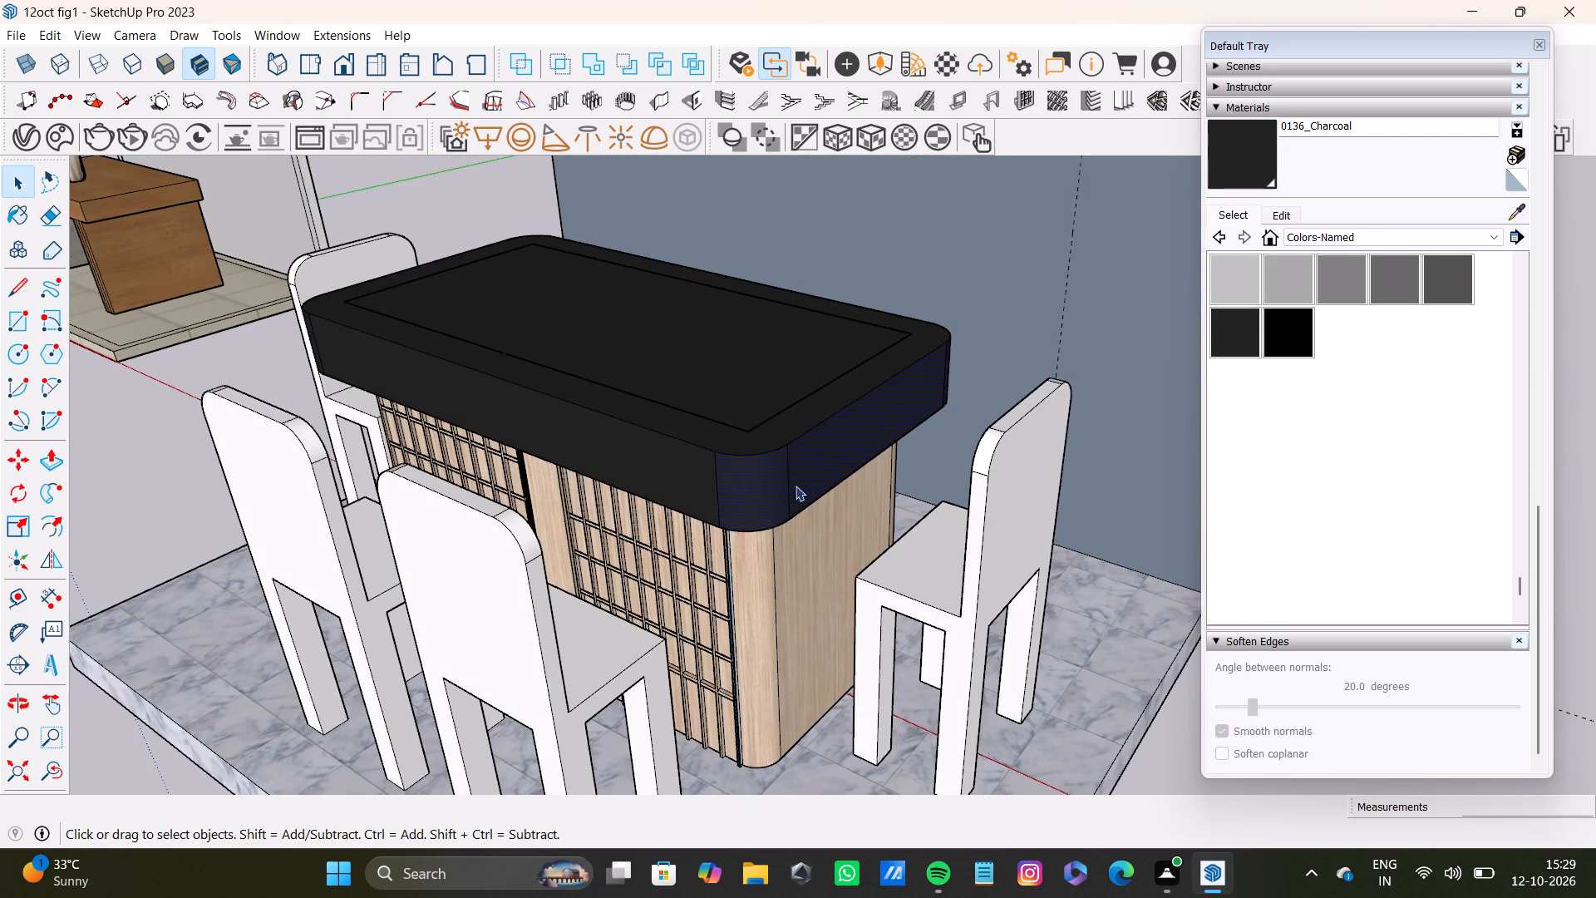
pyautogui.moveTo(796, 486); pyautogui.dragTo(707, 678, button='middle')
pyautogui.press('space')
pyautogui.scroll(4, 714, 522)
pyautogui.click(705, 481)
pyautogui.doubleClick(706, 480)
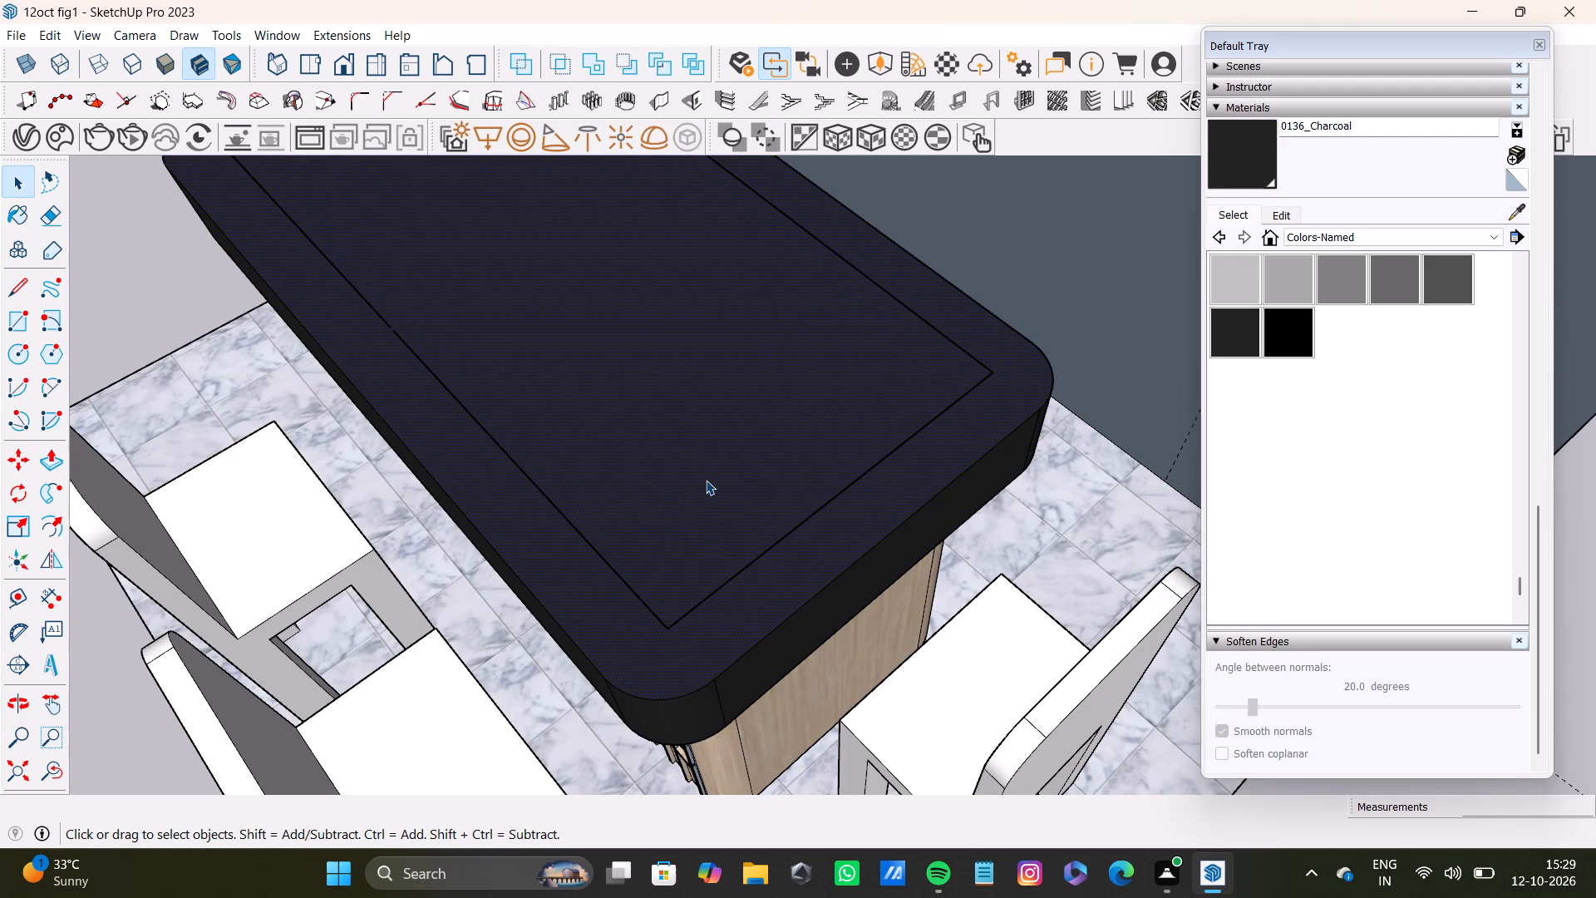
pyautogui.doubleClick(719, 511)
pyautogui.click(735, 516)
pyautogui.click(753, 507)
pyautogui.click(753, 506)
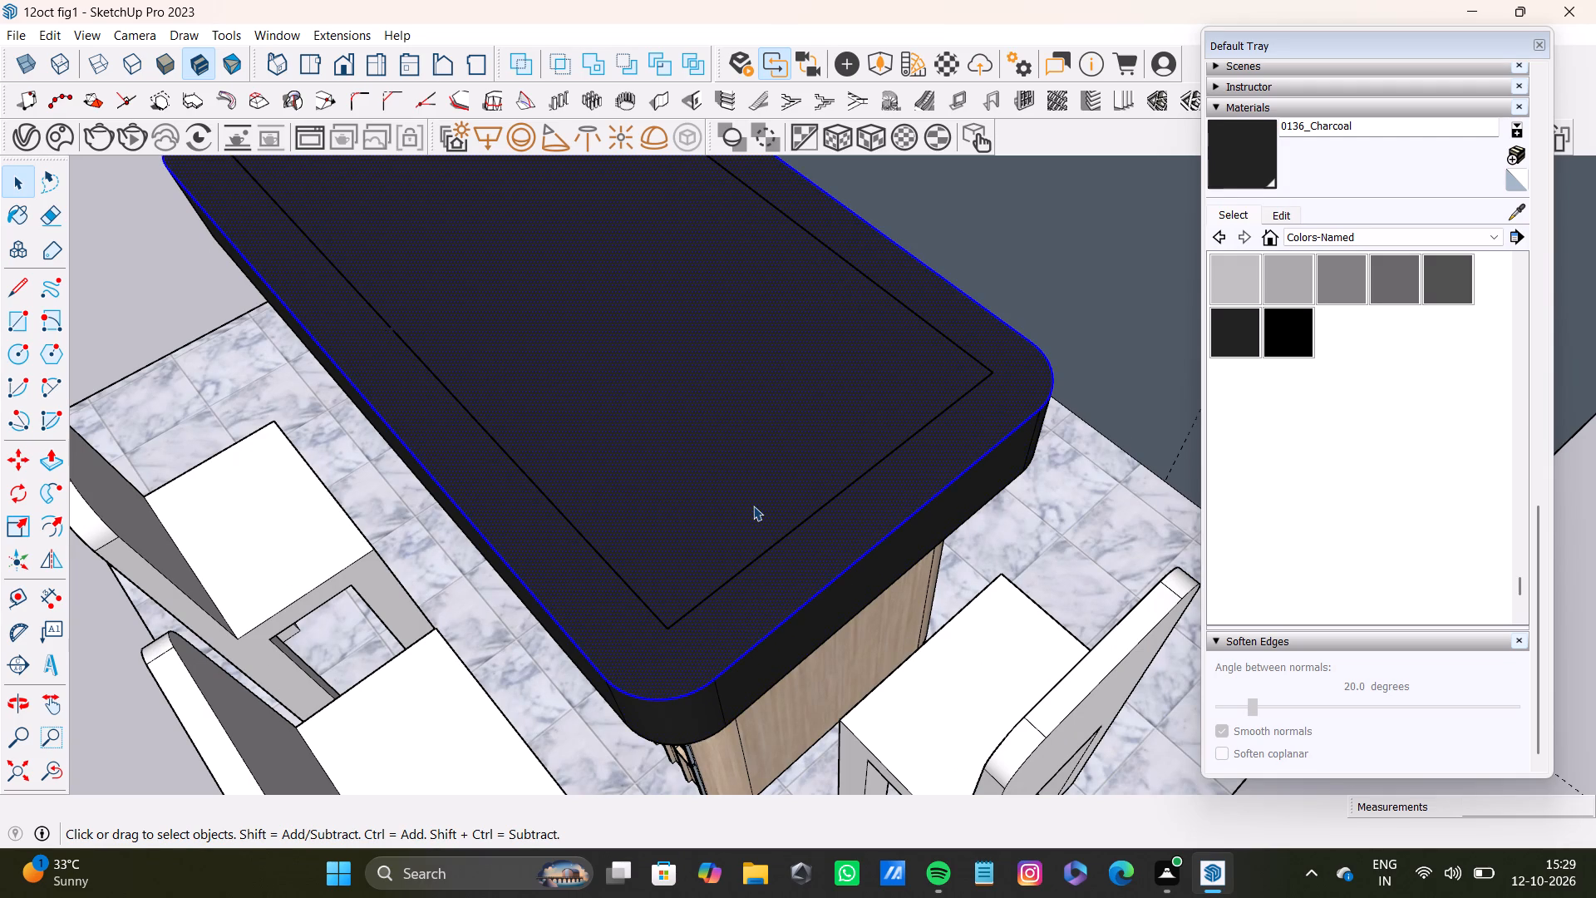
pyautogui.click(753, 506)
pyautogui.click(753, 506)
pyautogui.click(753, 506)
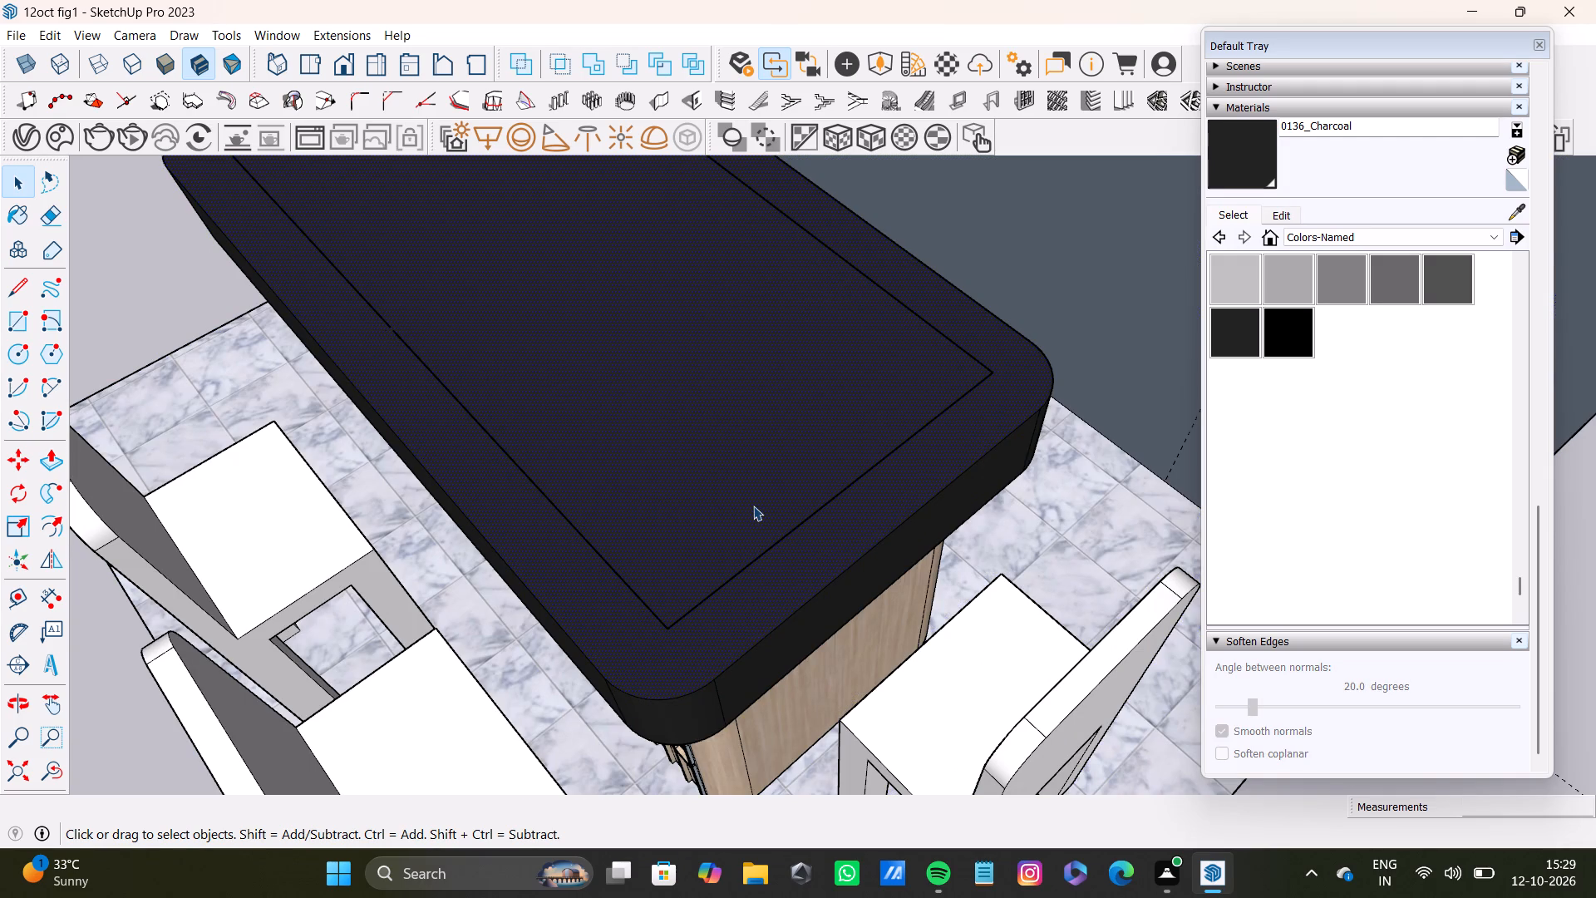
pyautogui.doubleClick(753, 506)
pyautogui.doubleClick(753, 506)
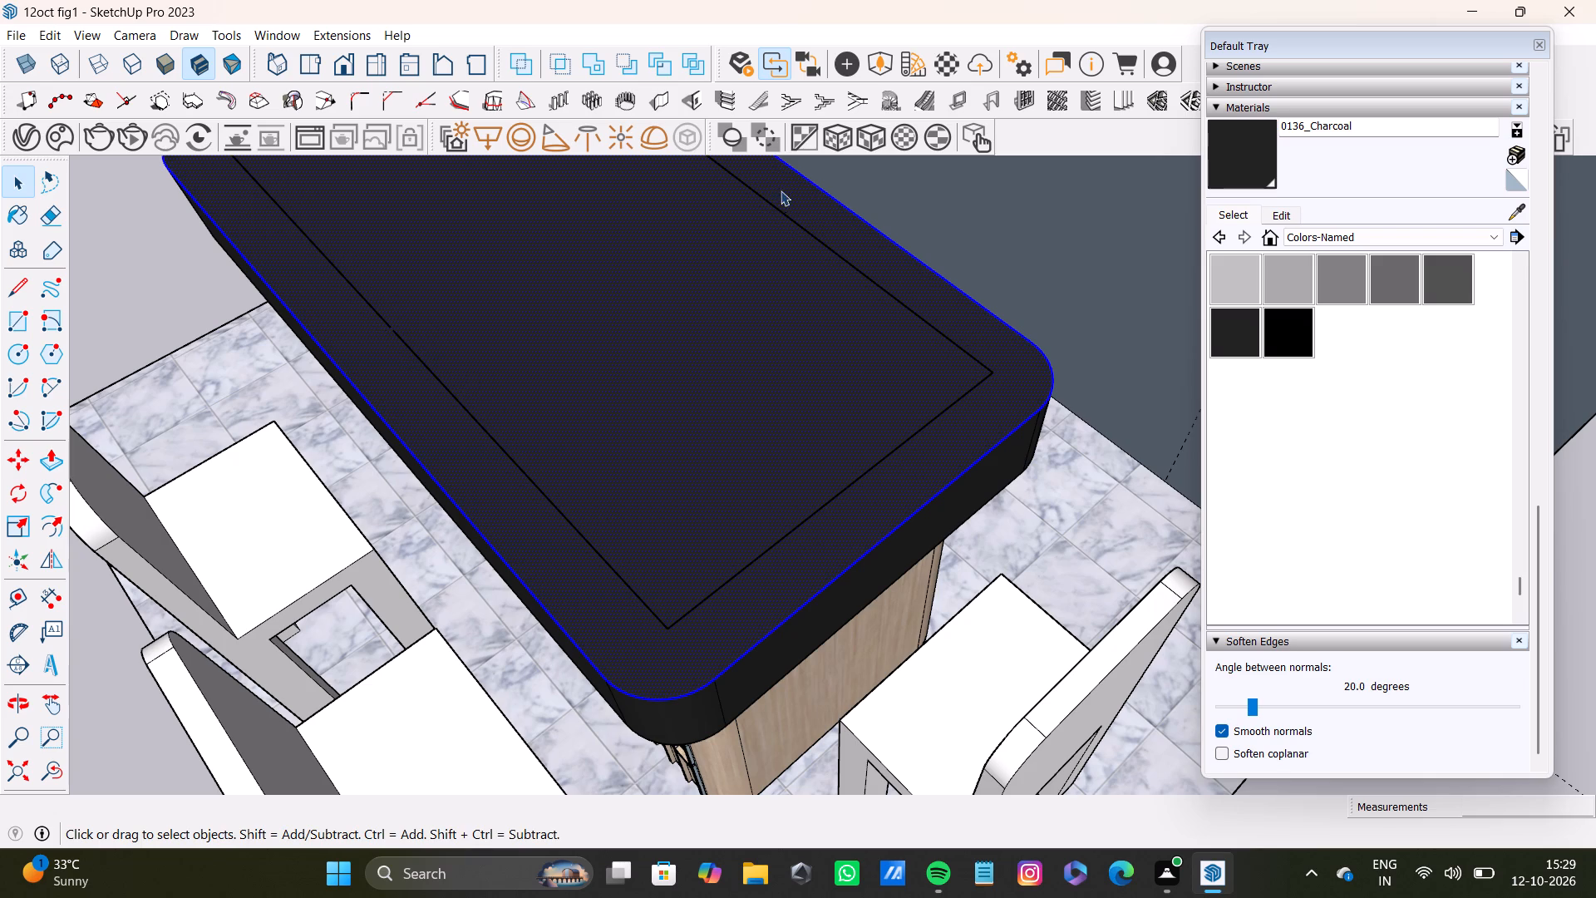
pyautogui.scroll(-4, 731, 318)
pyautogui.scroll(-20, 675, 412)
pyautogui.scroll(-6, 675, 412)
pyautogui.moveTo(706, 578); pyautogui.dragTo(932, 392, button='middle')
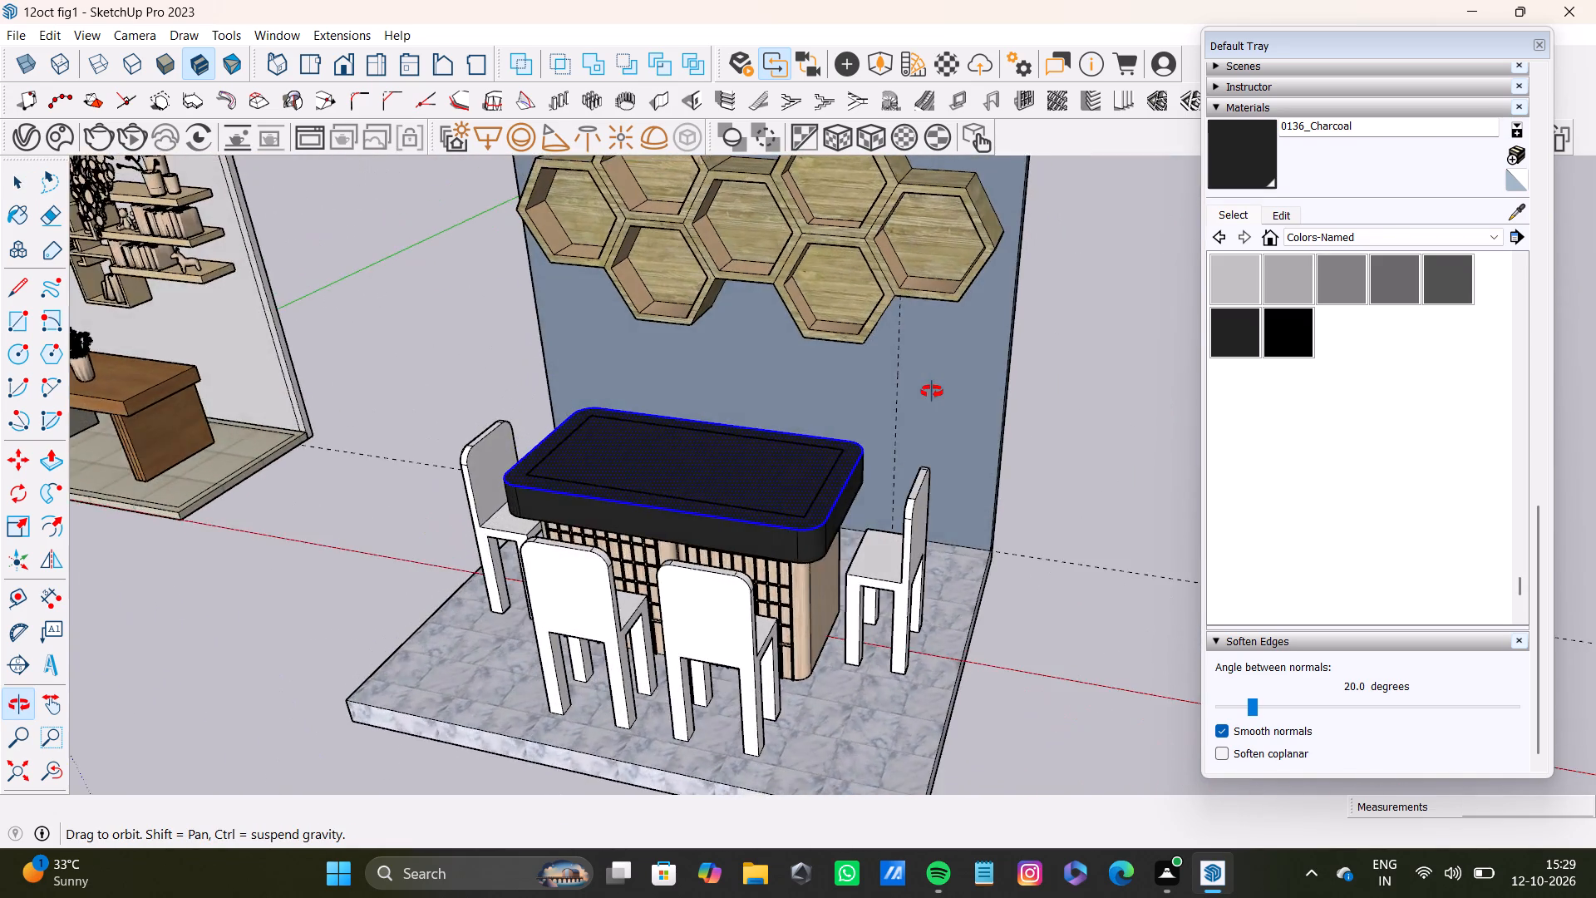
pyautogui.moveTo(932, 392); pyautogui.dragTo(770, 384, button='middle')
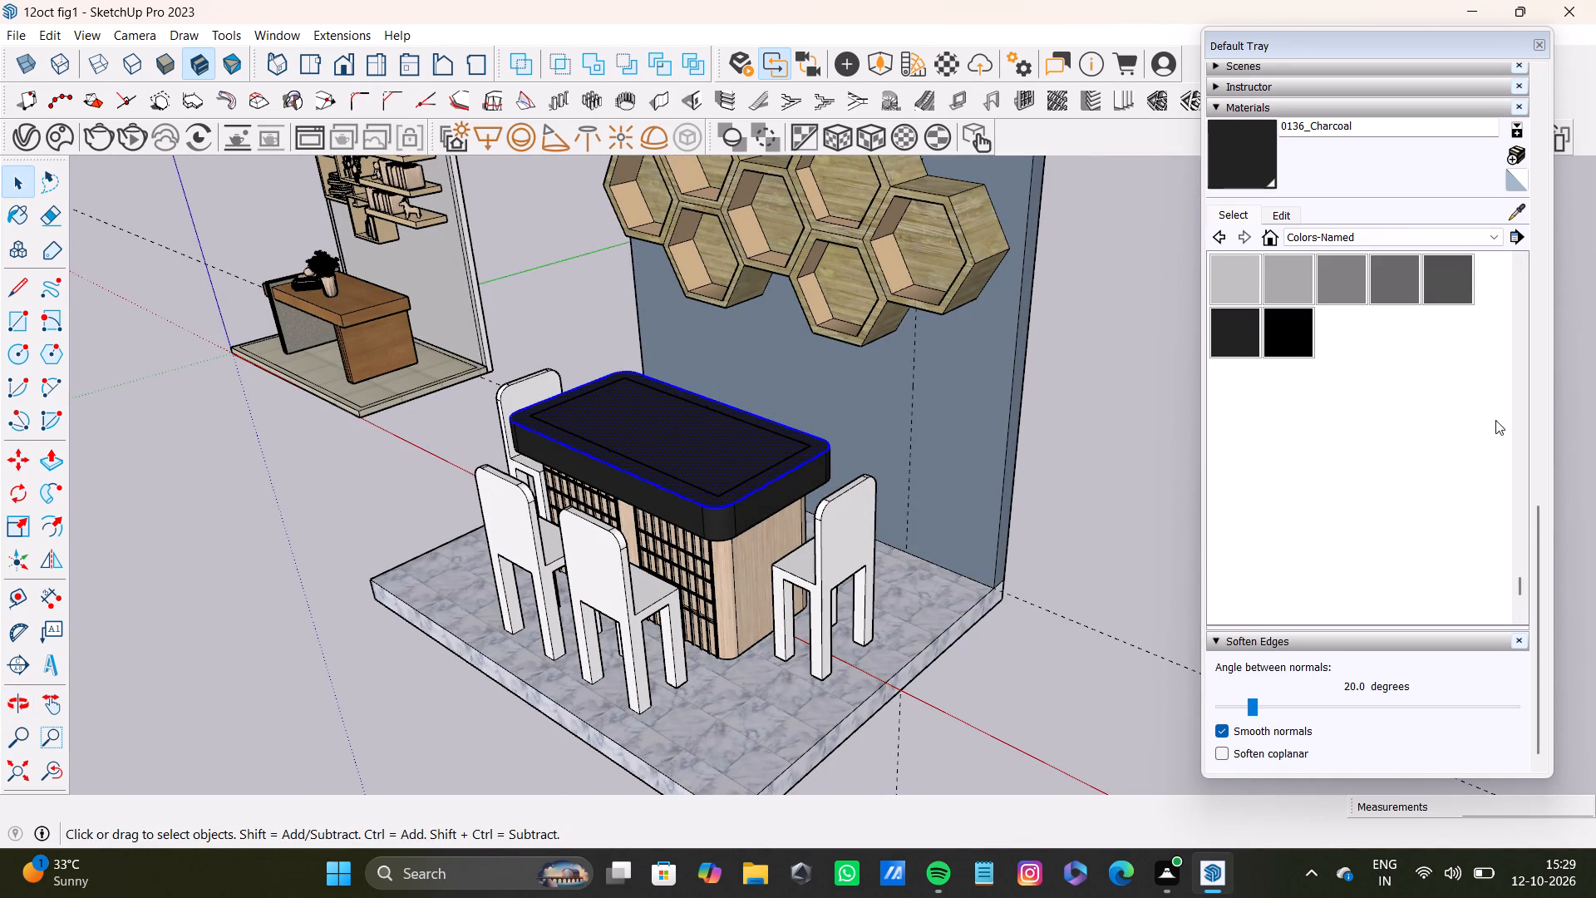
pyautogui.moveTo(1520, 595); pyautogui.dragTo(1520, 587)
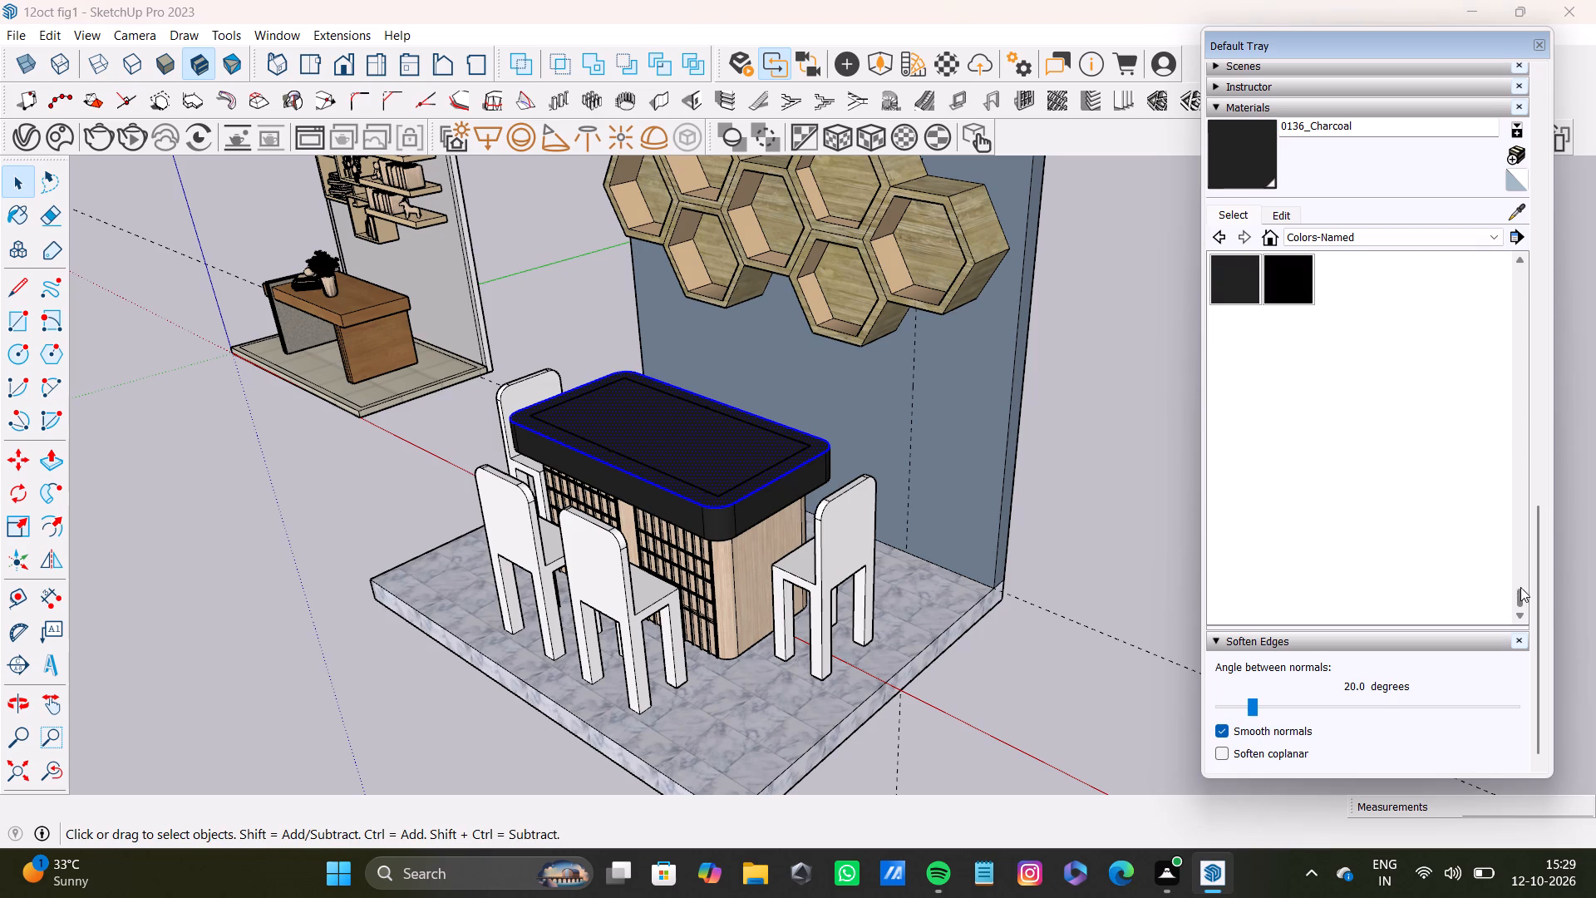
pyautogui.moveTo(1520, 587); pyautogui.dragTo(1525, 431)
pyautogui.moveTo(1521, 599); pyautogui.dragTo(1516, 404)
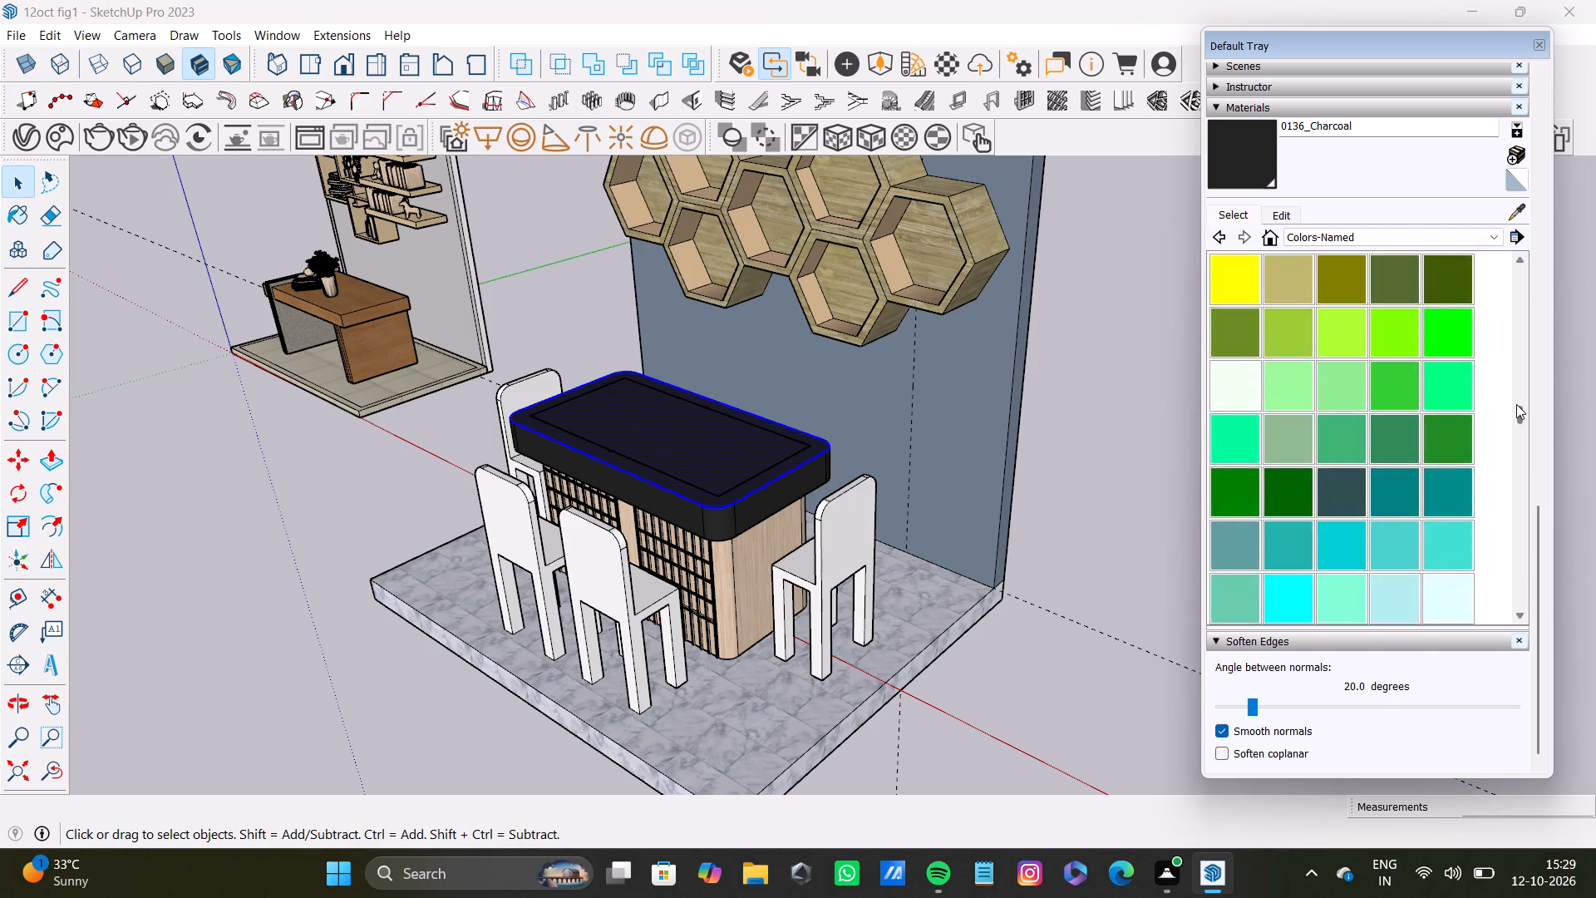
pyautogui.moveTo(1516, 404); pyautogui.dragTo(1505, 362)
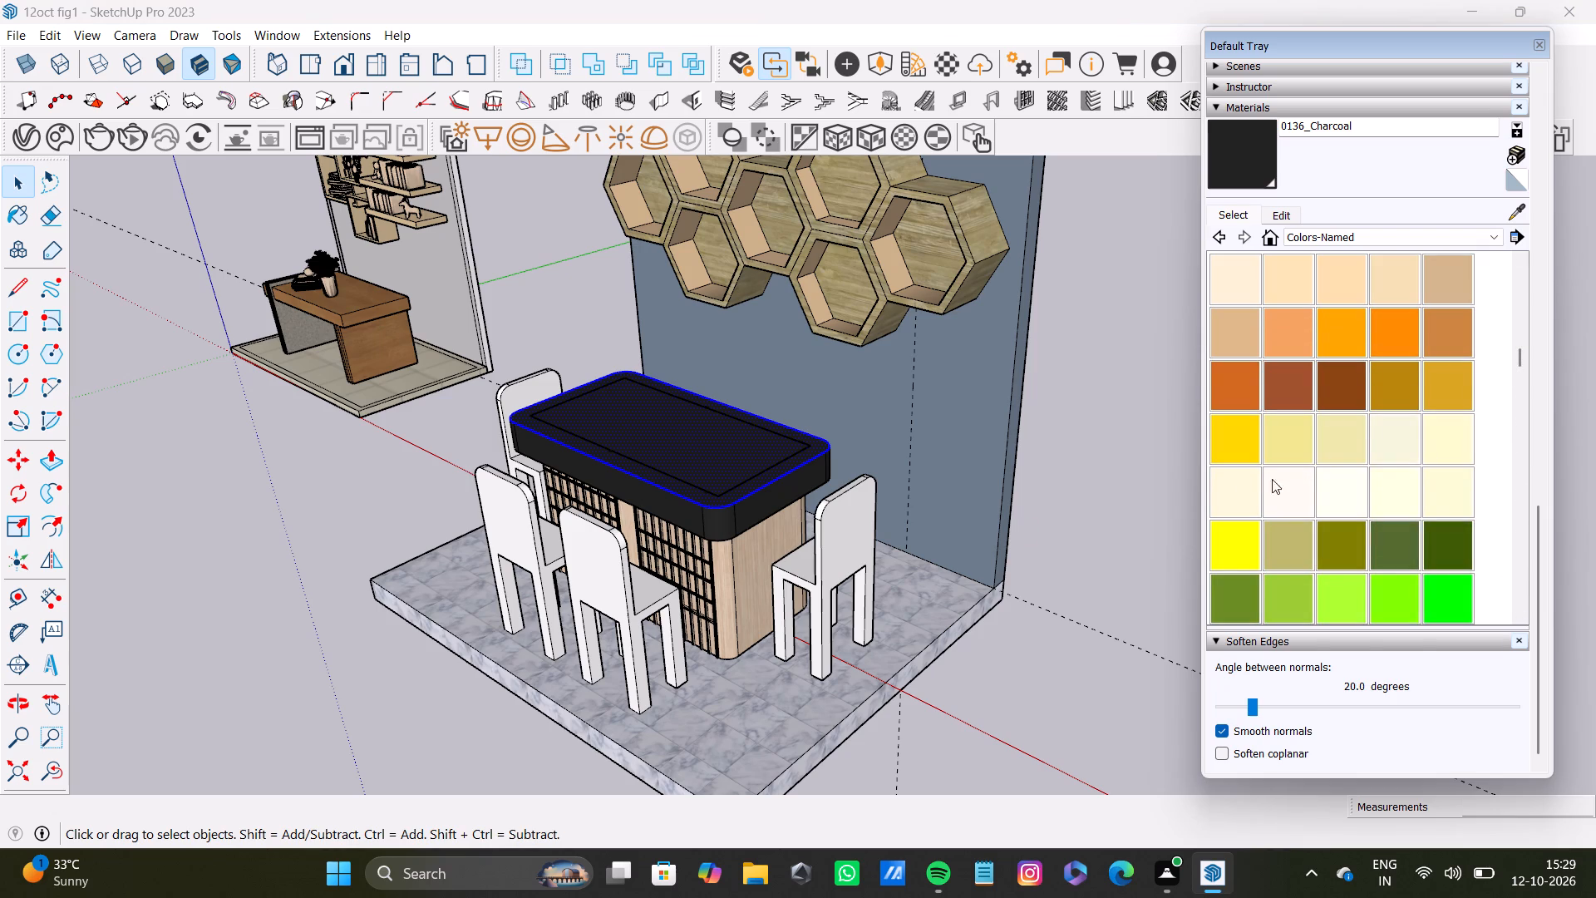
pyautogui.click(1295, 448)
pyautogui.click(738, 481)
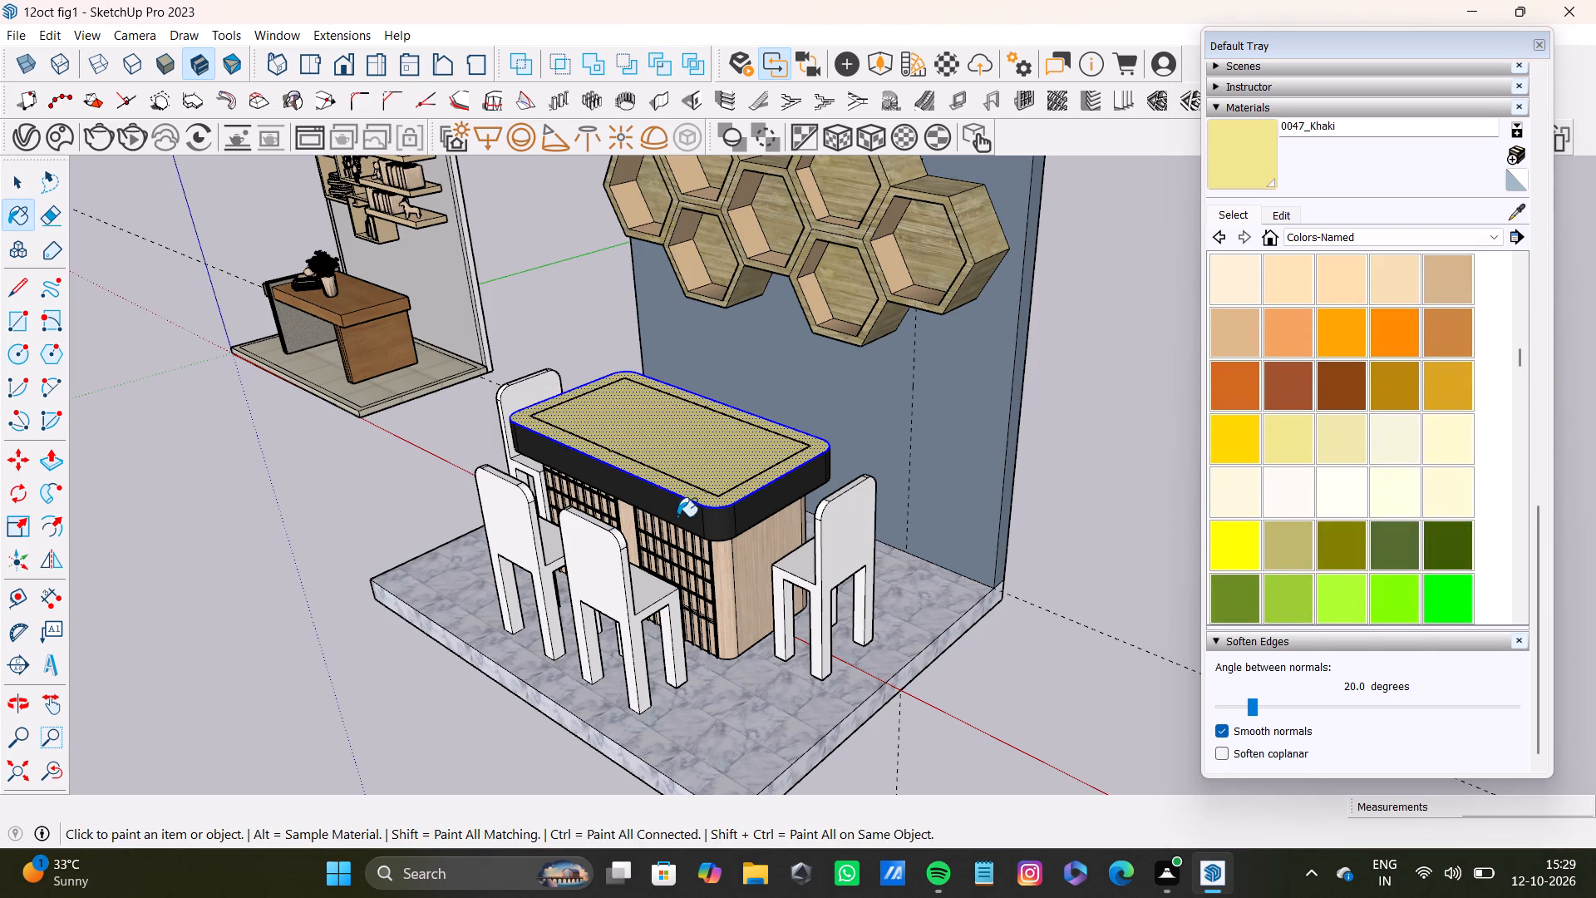
# Draw a short line closing the gap in the long front side of the tabletop's inner rectangle.
pyautogui.scroll(9, 673, 504)
pyautogui.scroll(7, 766, 477)
pyautogui.scroll(-2, 1068, 482)
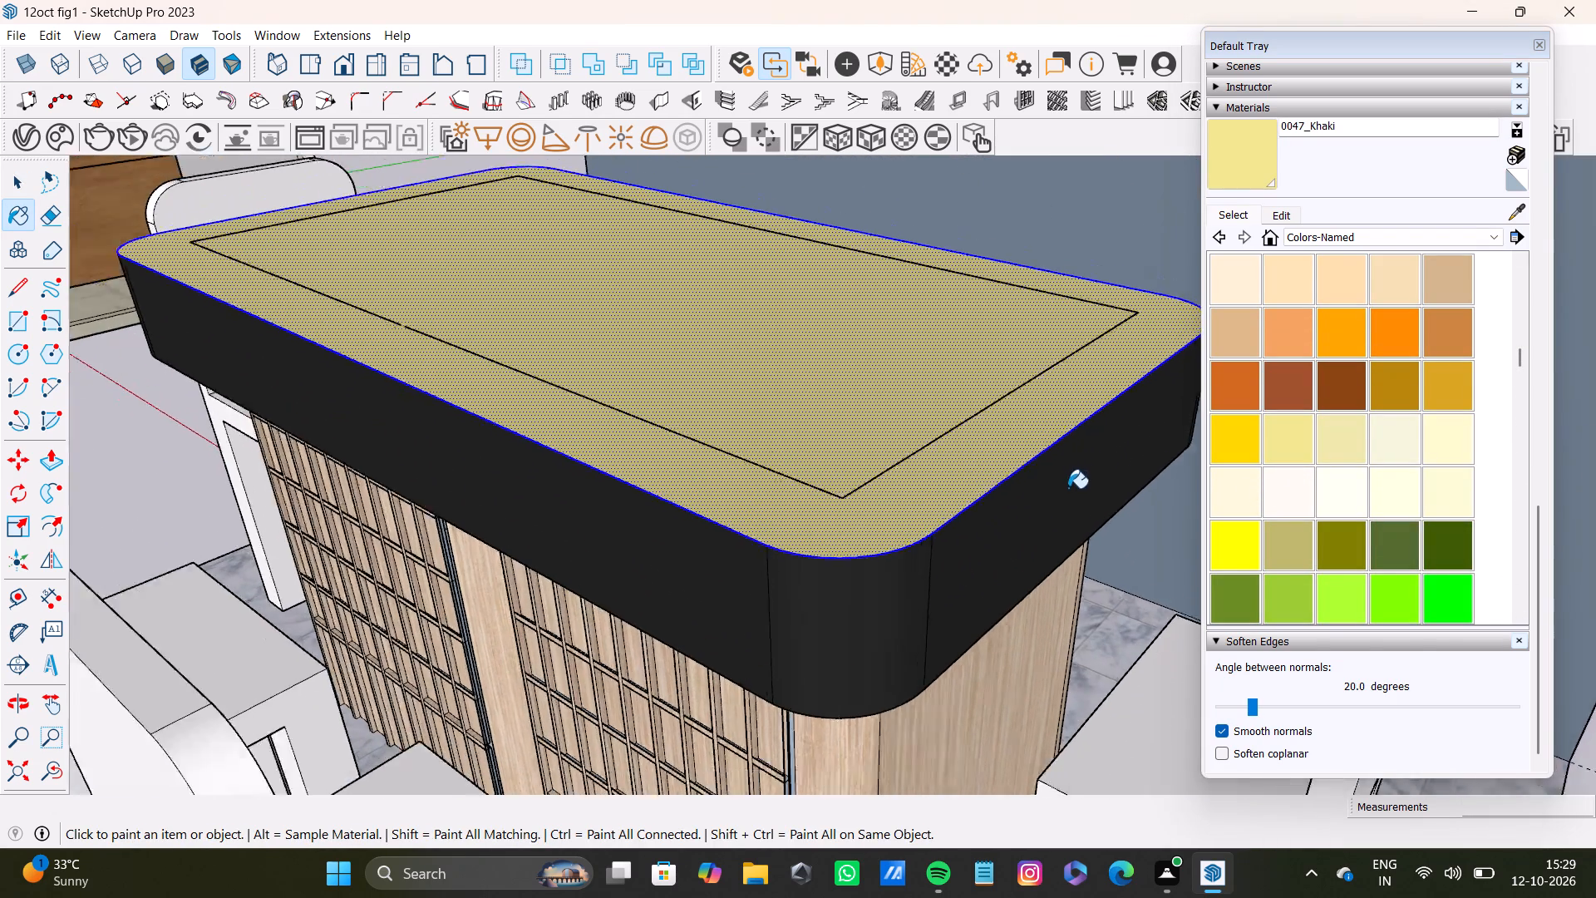
pyautogui.scroll(-11, 1068, 488)
pyautogui.moveTo(801, 505); pyautogui.dragTo(991, 781, button='middle')
pyautogui.scroll(6, 662, 623)
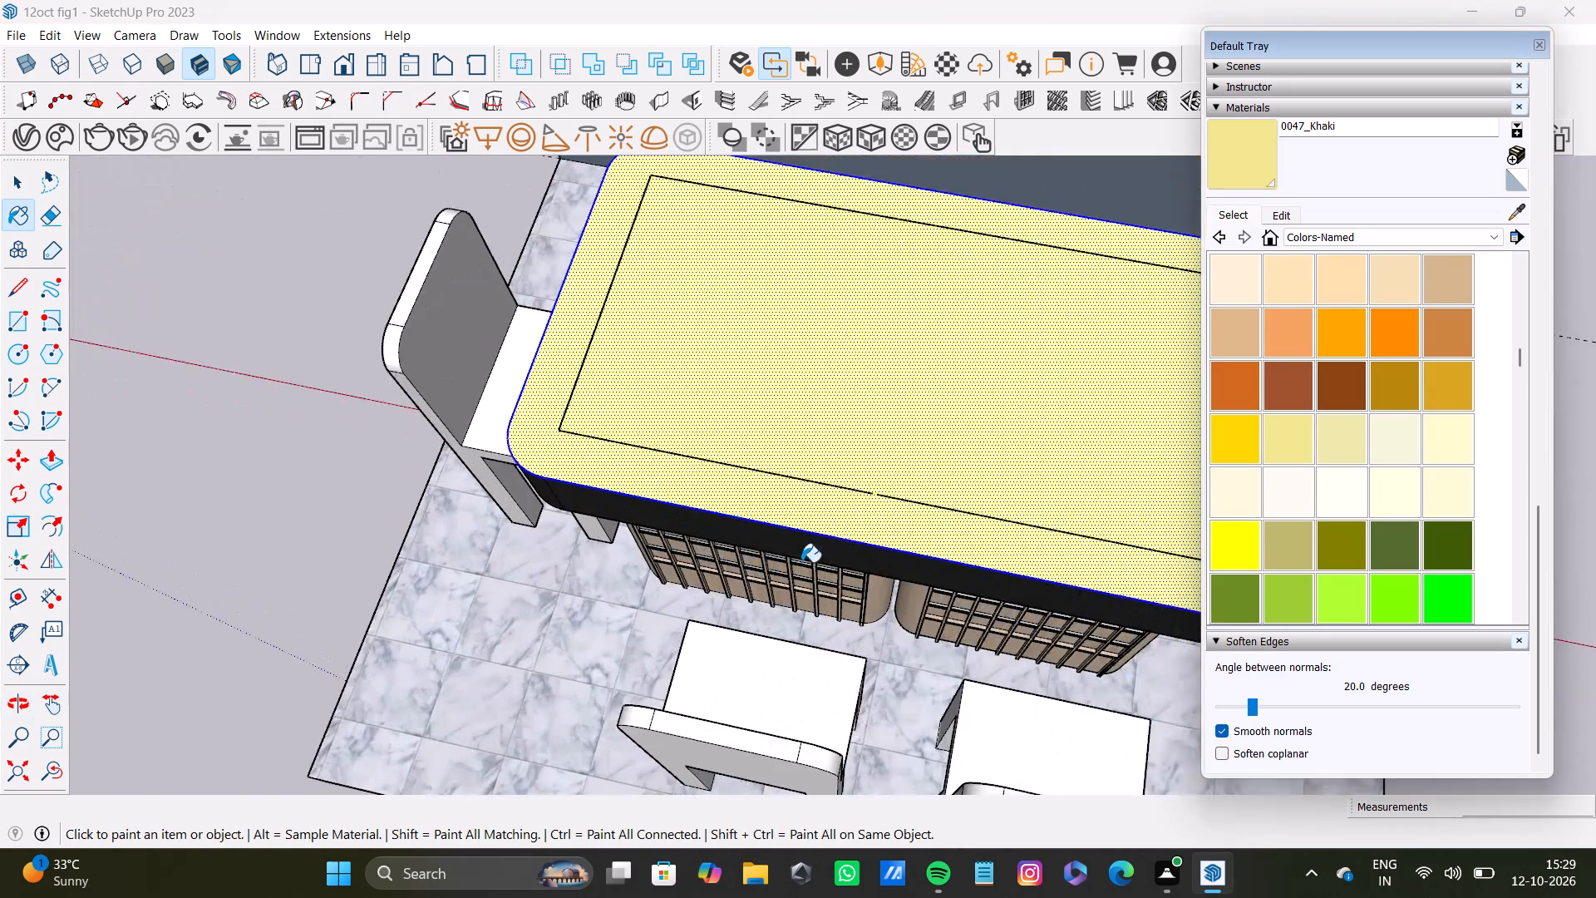
pyautogui.scroll(2, 801, 562)
pyautogui.press('l')
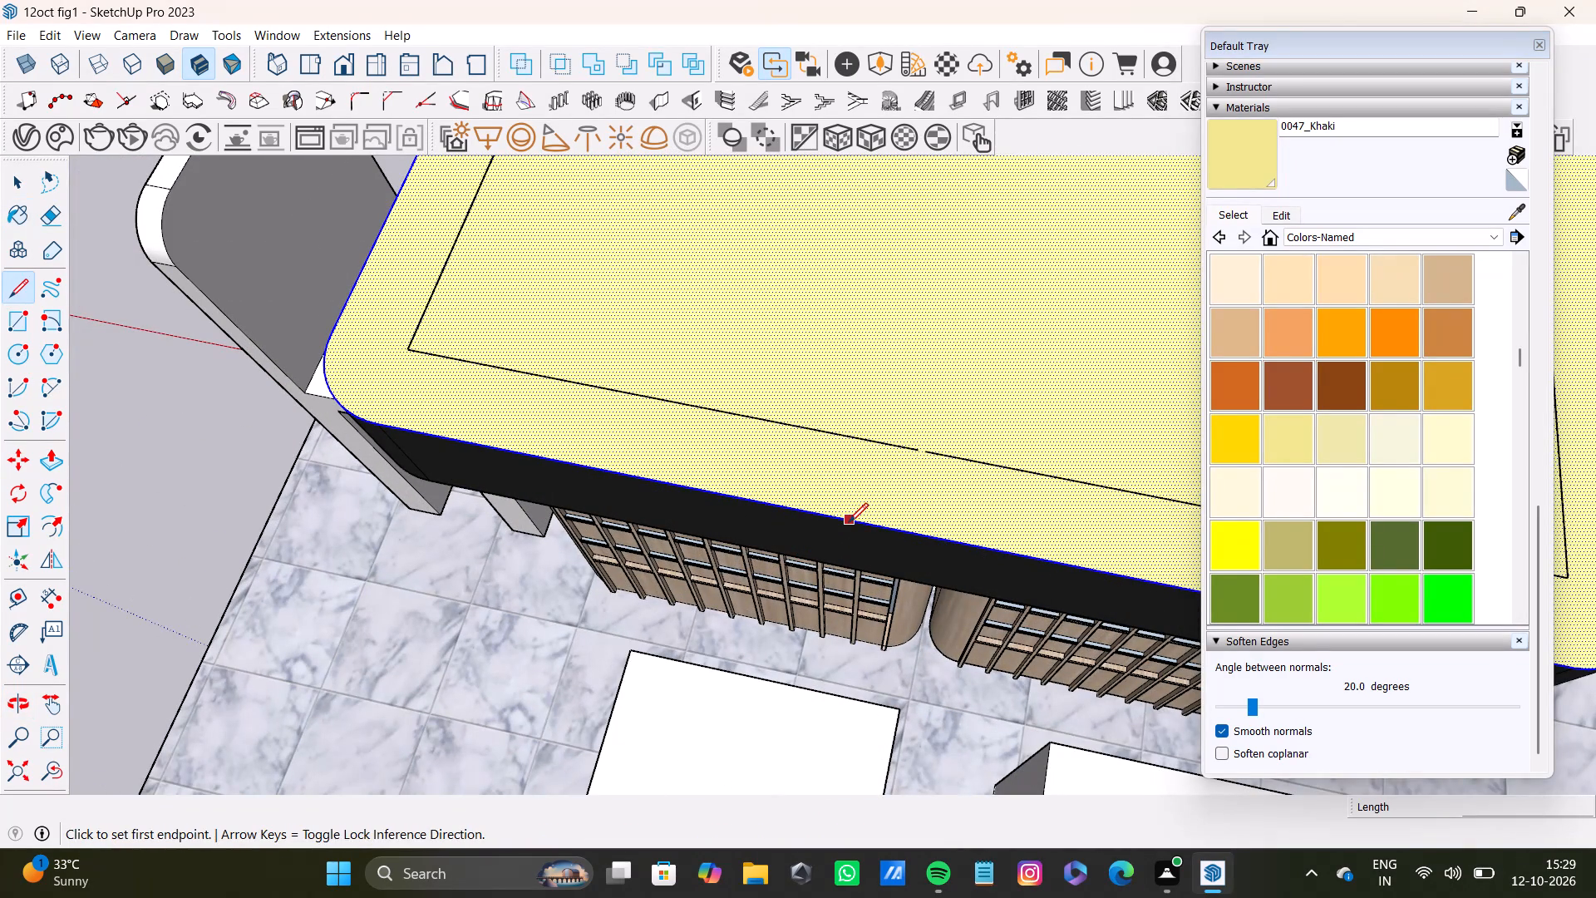
pyautogui.scroll(7, 844, 524)
pyautogui.scroll(2, 983, 407)
pyautogui.click(987, 393)
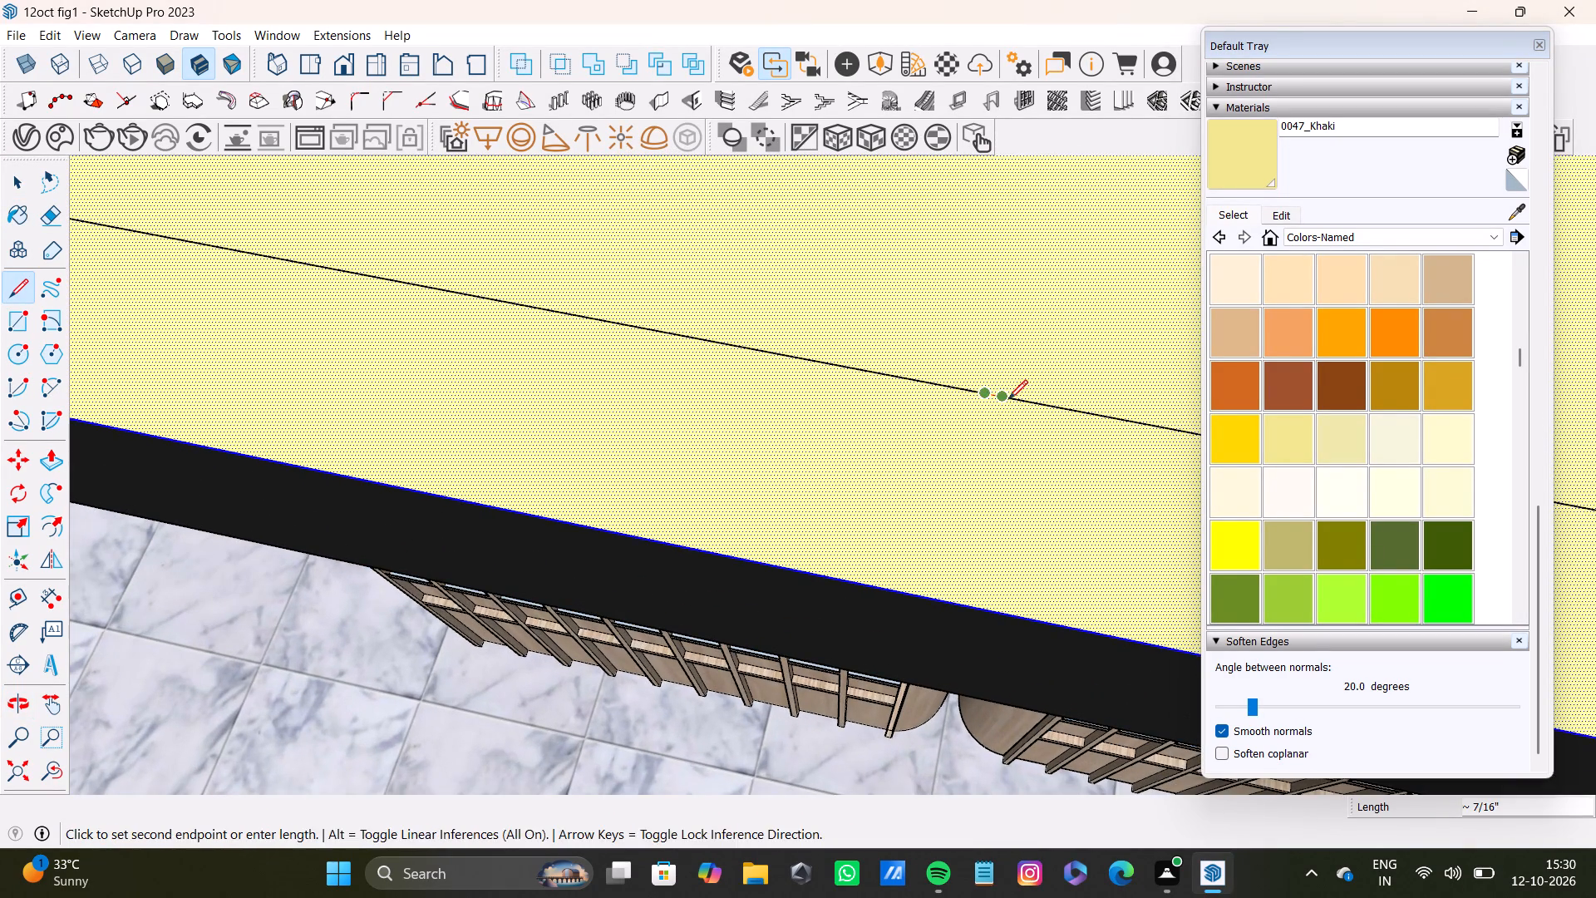
pyautogui.click(1012, 399)
# Paint the tabletop's outer border and the inner rectangular panel with 0132_LightGray.
pyautogui.scroll(-20, 1090, 452)
pyautogui.scroll(-8, 1090, 452)
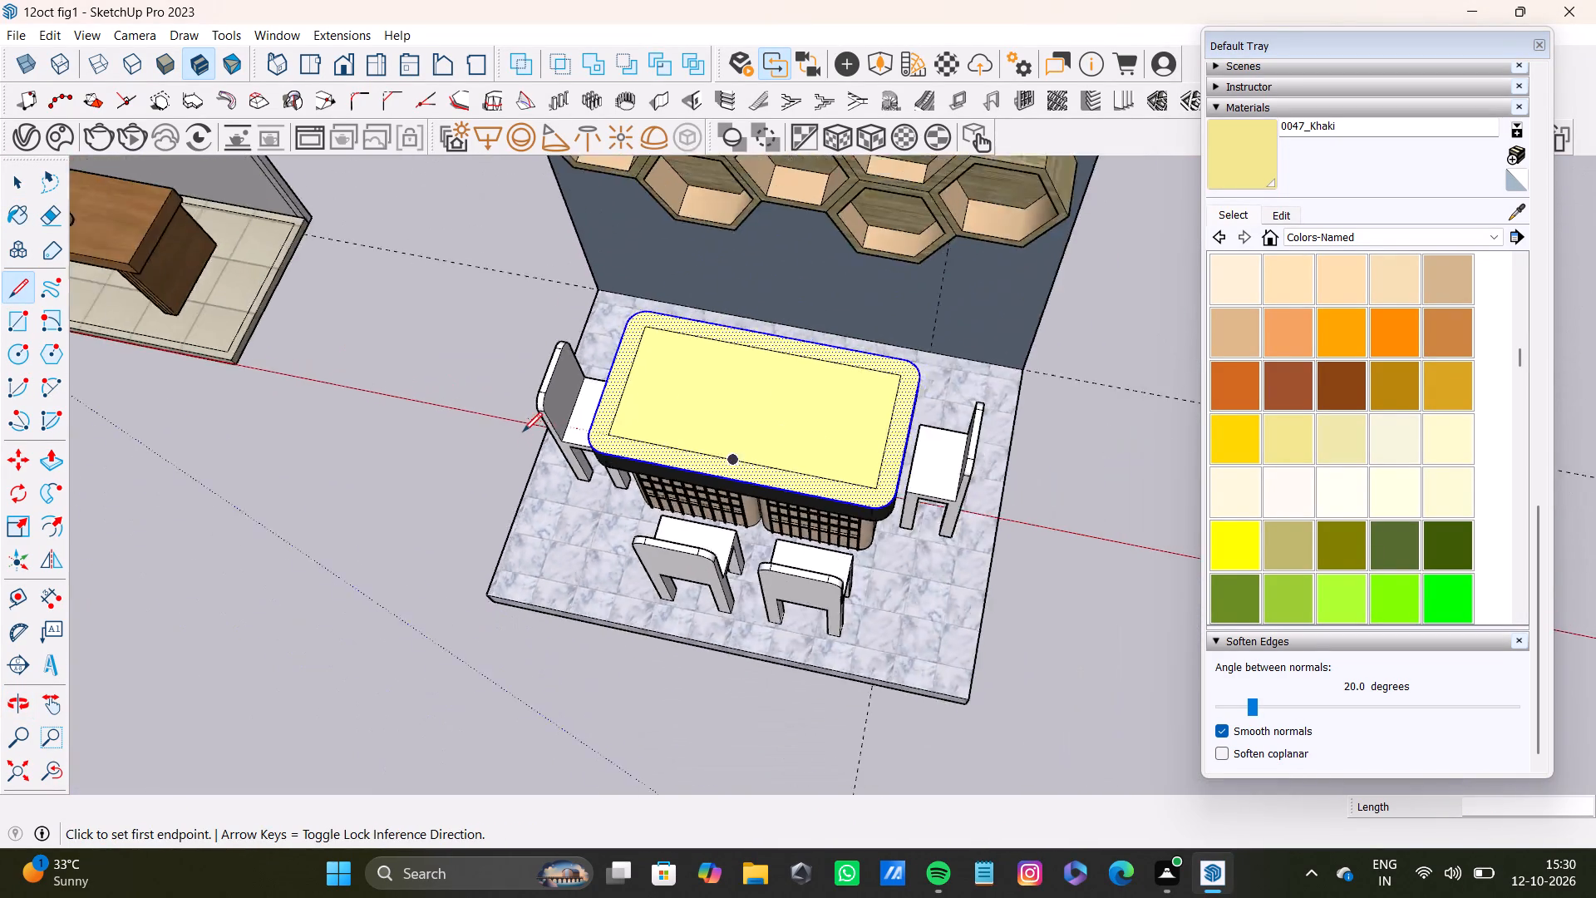
pyautogui.scroll(-1, 523, 432)
pyautogui.moveTo(540, 448); pyautogui.dragTo(371, 348, button='middle')
pyautogui.scroll(8, 756, 468)
pyautogui.moveTo(756, 411); pyautogui.dragTo(786, 230, button='middle')
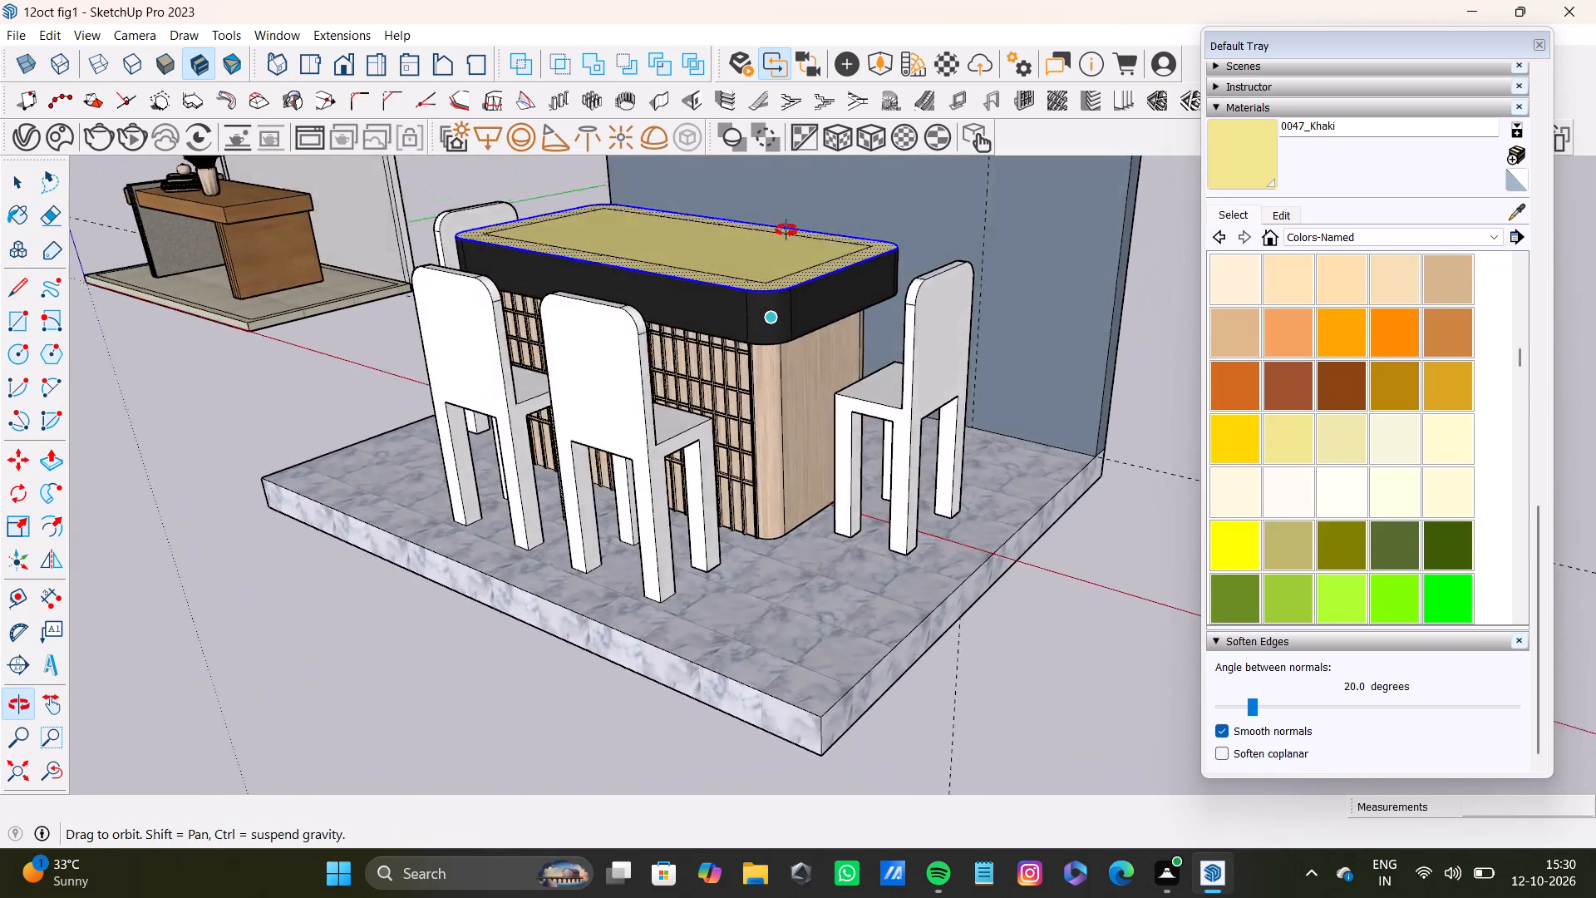
pyautogui.moveTo(786, 230); pyautogui.dragTo(812, 285, button='middle')
pyautogui.scroll(14, 790, 285)
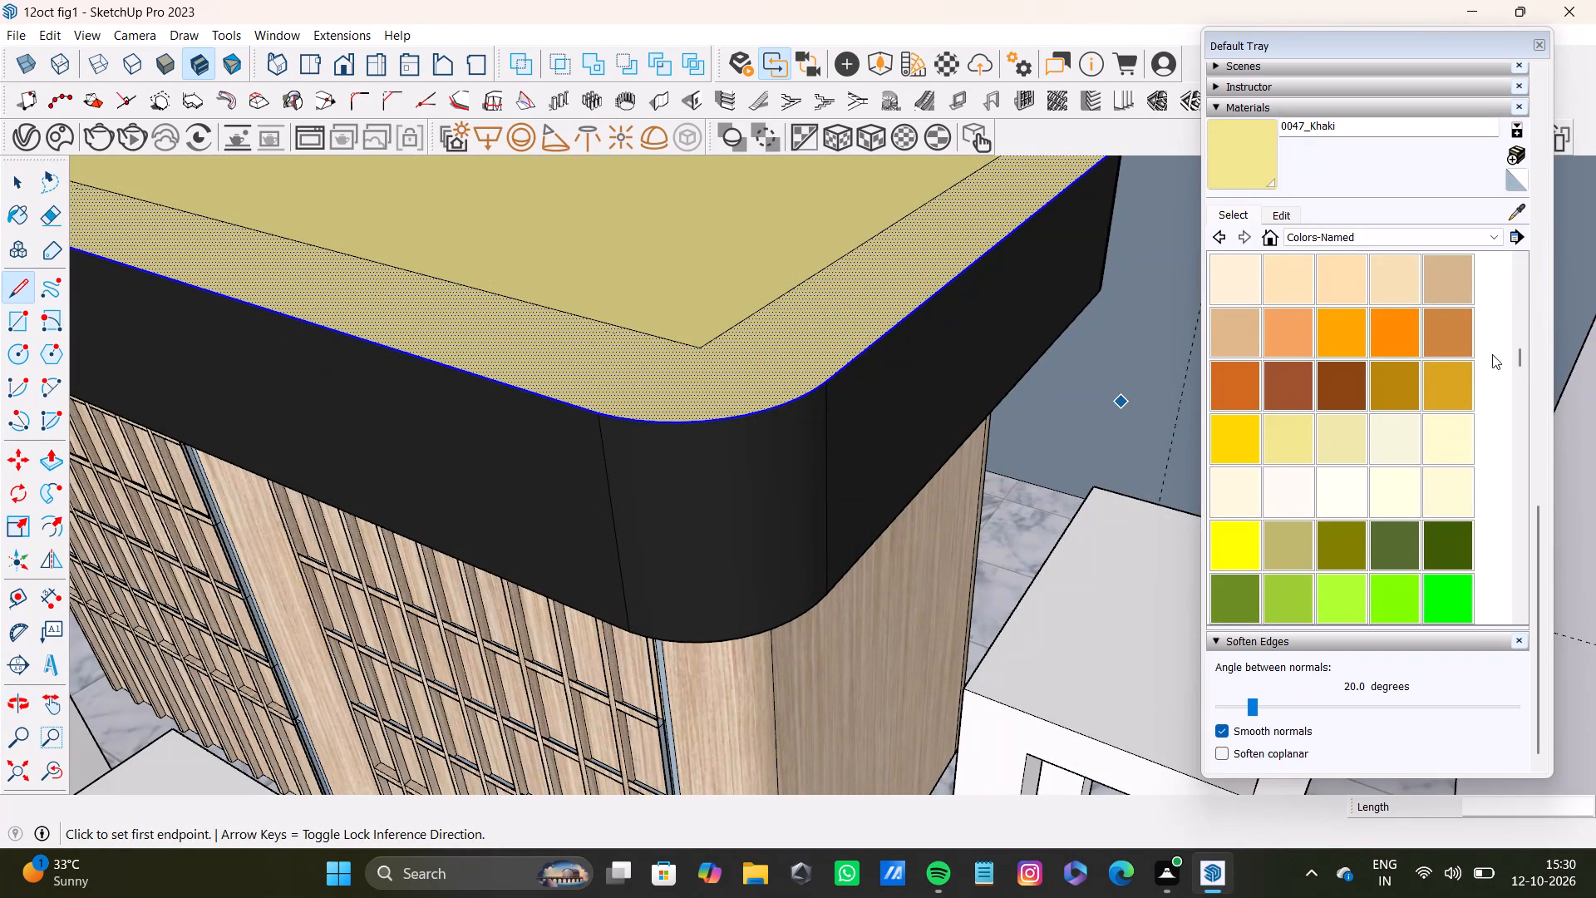
pyautogui.moveTo(1526, 356); pyautogui.dragTo(1534, 596)
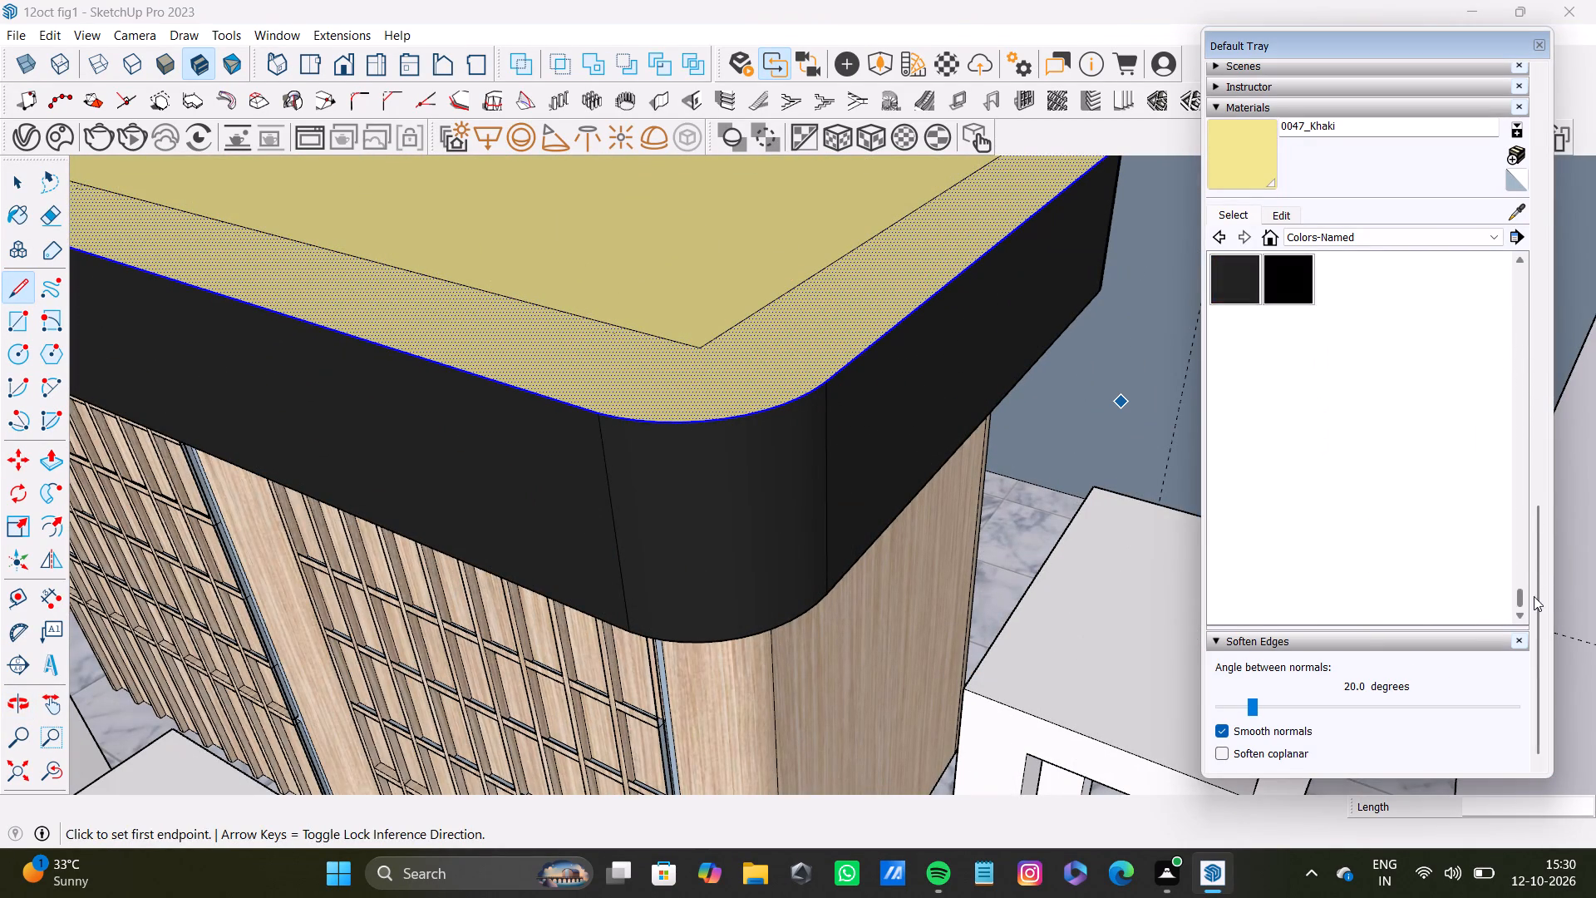
pyautogui.moveTo(1534, 596); pyautogui.dragTo(1534, 570)
pyautogui.click(1288, 337)
pyautogui.click(843, 282)
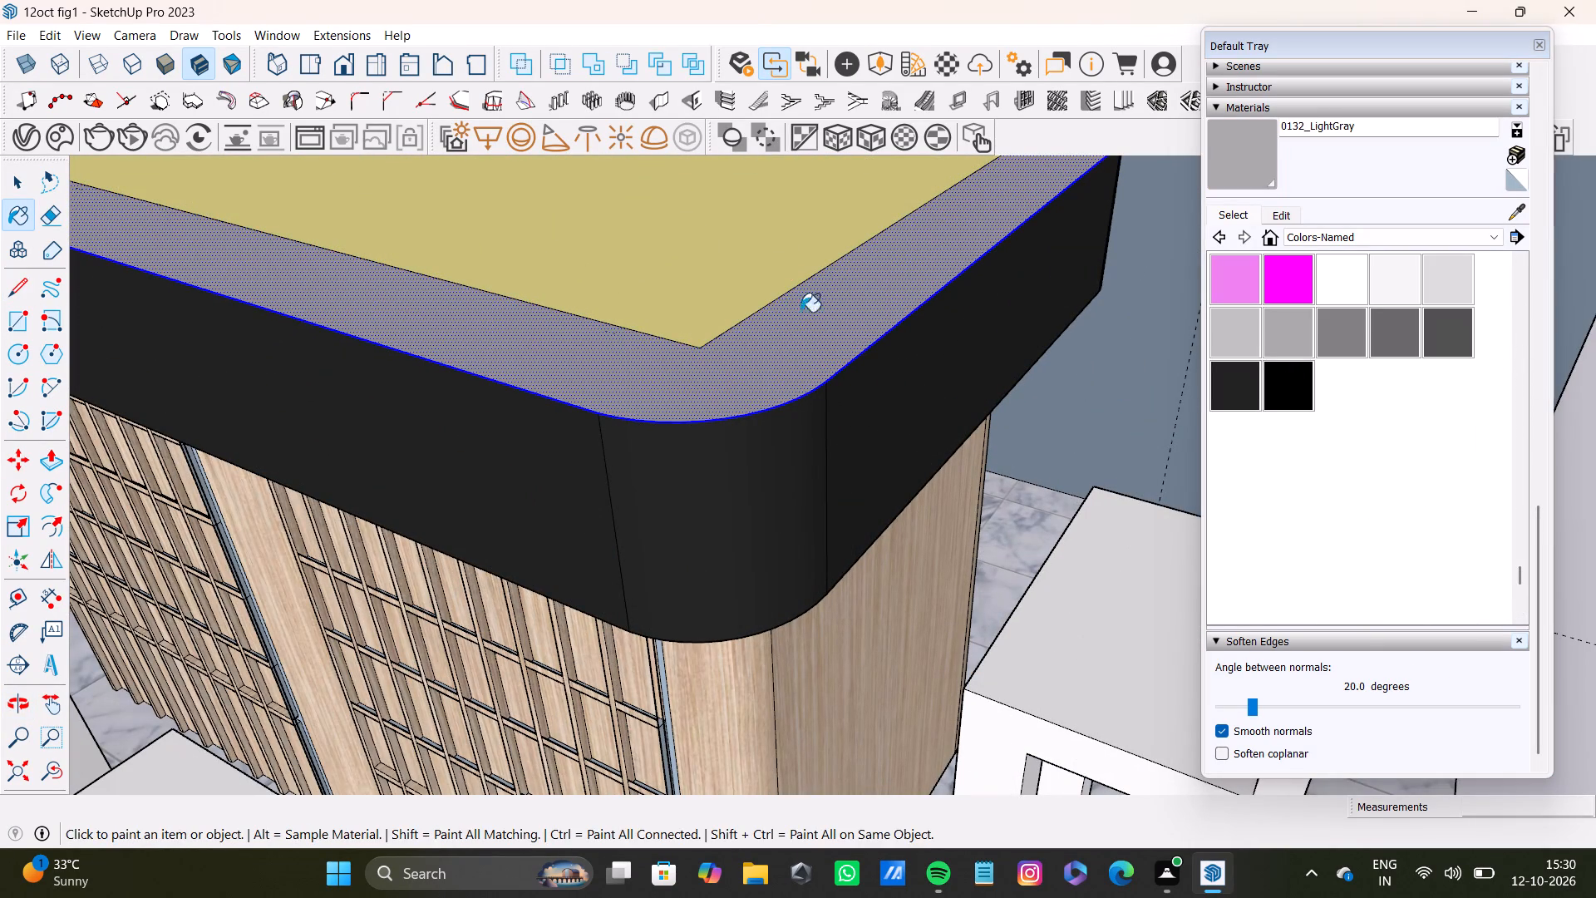
pyautogui.click(672, 307)
# Select the tabletop's inner rectangular panel and offset its outline inward by about 1 1/8".
pyautogui.scroll(-9, 765, 353)
pyautogui.moveTo(762, 369); pyautogui.dragTo(913, 487, button='middle')
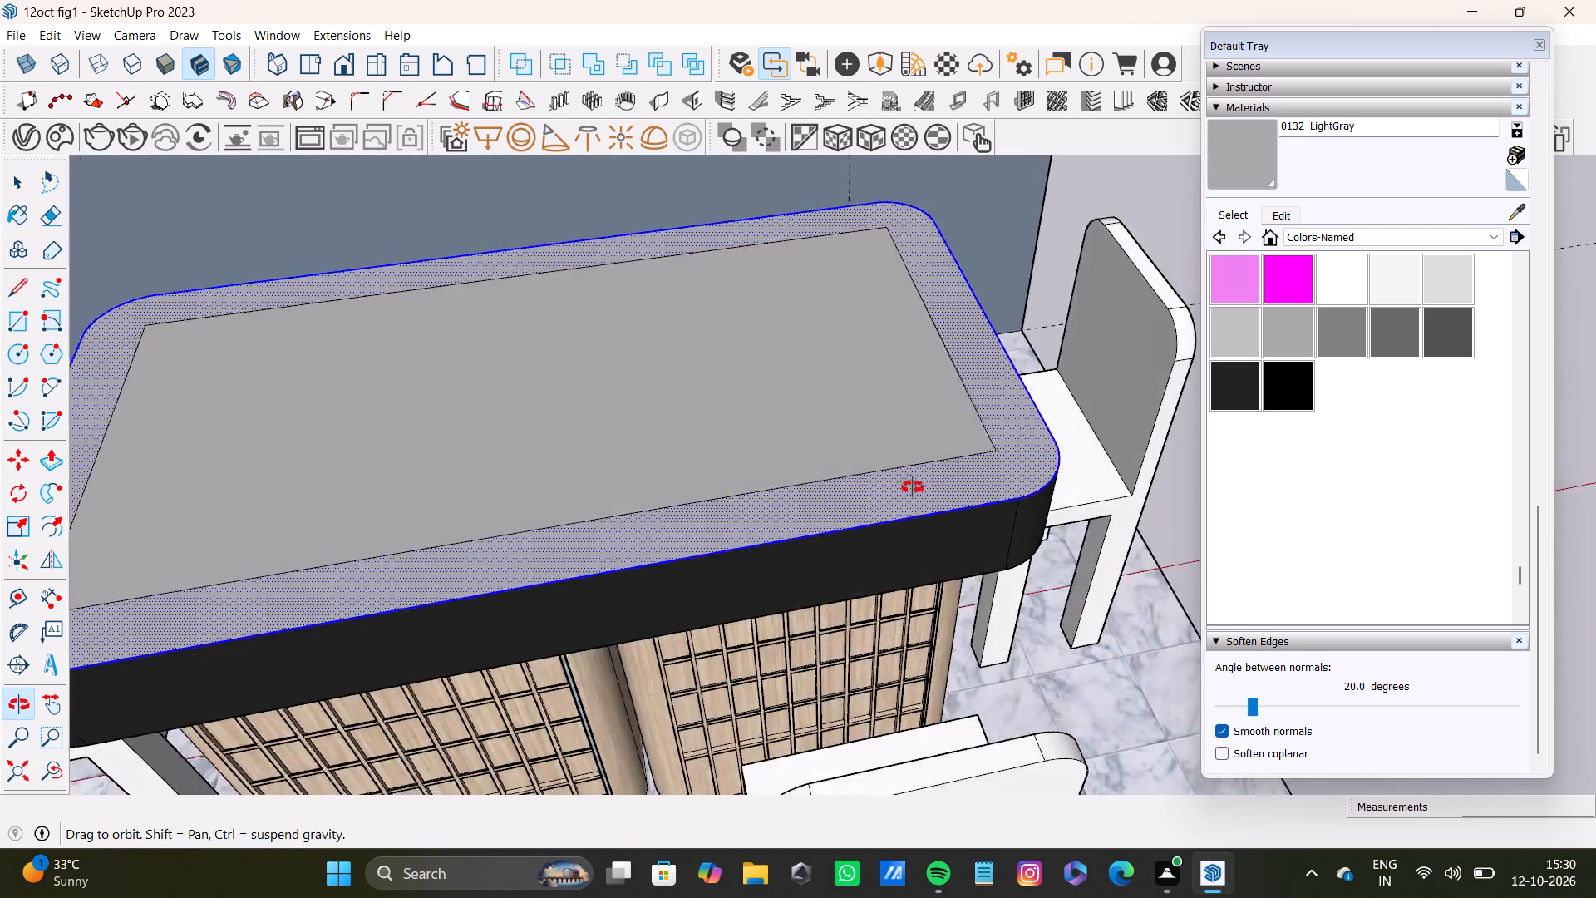
pyautogui.moveTo(913, 487); pyautogui.dragTo(638, 586, button='middle')
pyautogui.scroll(-10, 632, 528)
pyautogui.moveTo(633, 525); pyautogui.dragTo(670, 343, button='middle')
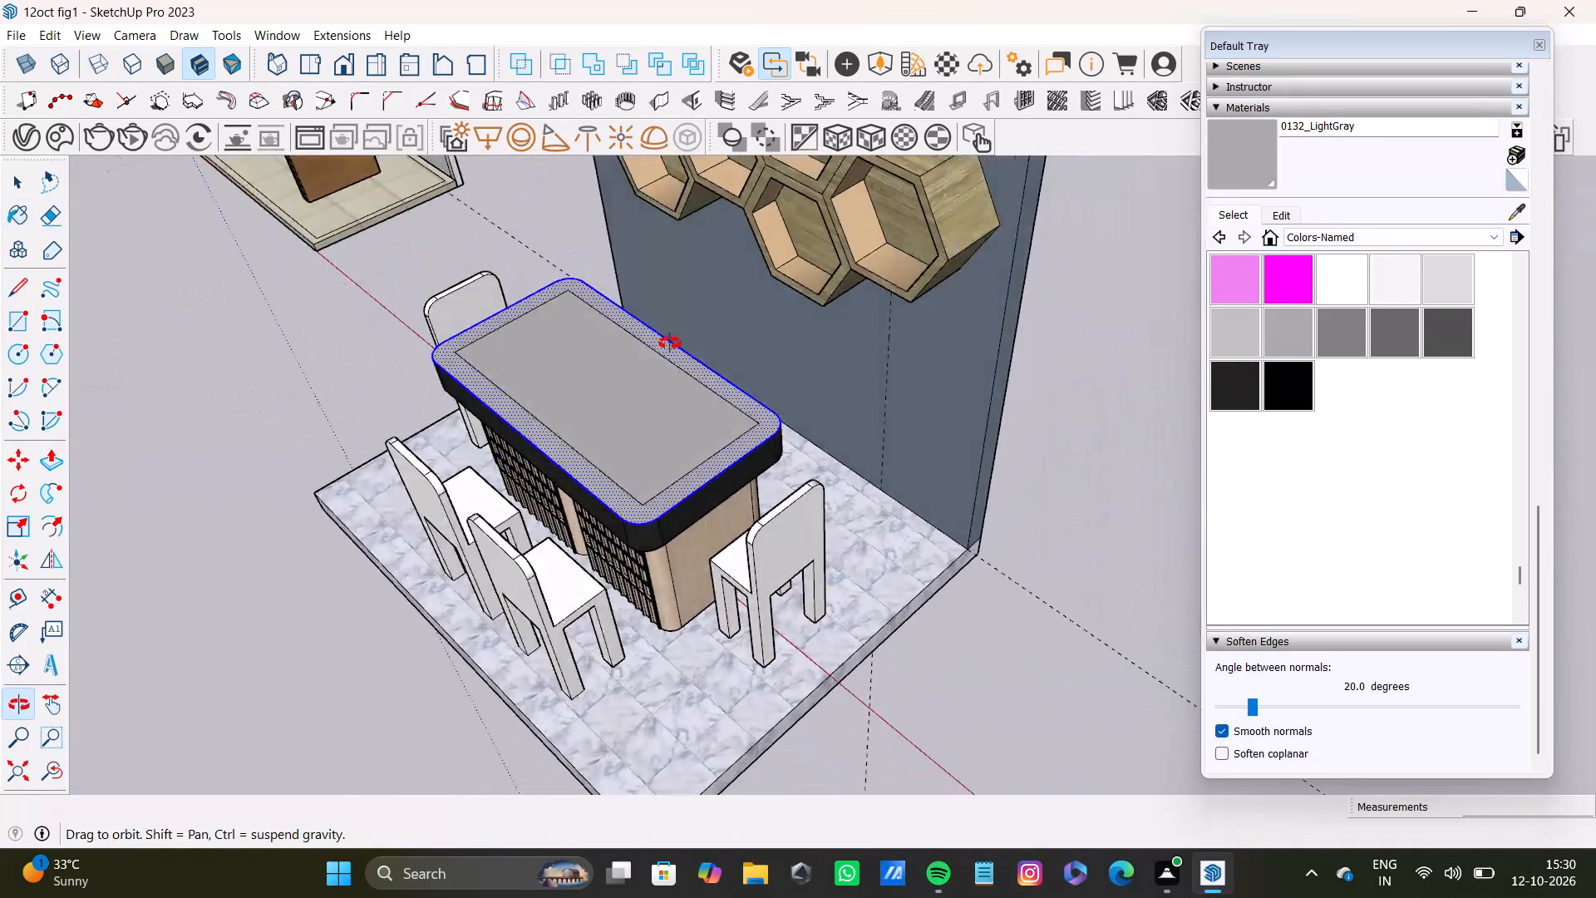
pyautogui.moveTo(670, 343); pyautogui.dragTo(933, 180, button='middle')
pyautogui.scroll(4, 658, 432)
pyautogui.moveTo(635, 455); pyautogui.dragTo(1262, 665, button='middle')
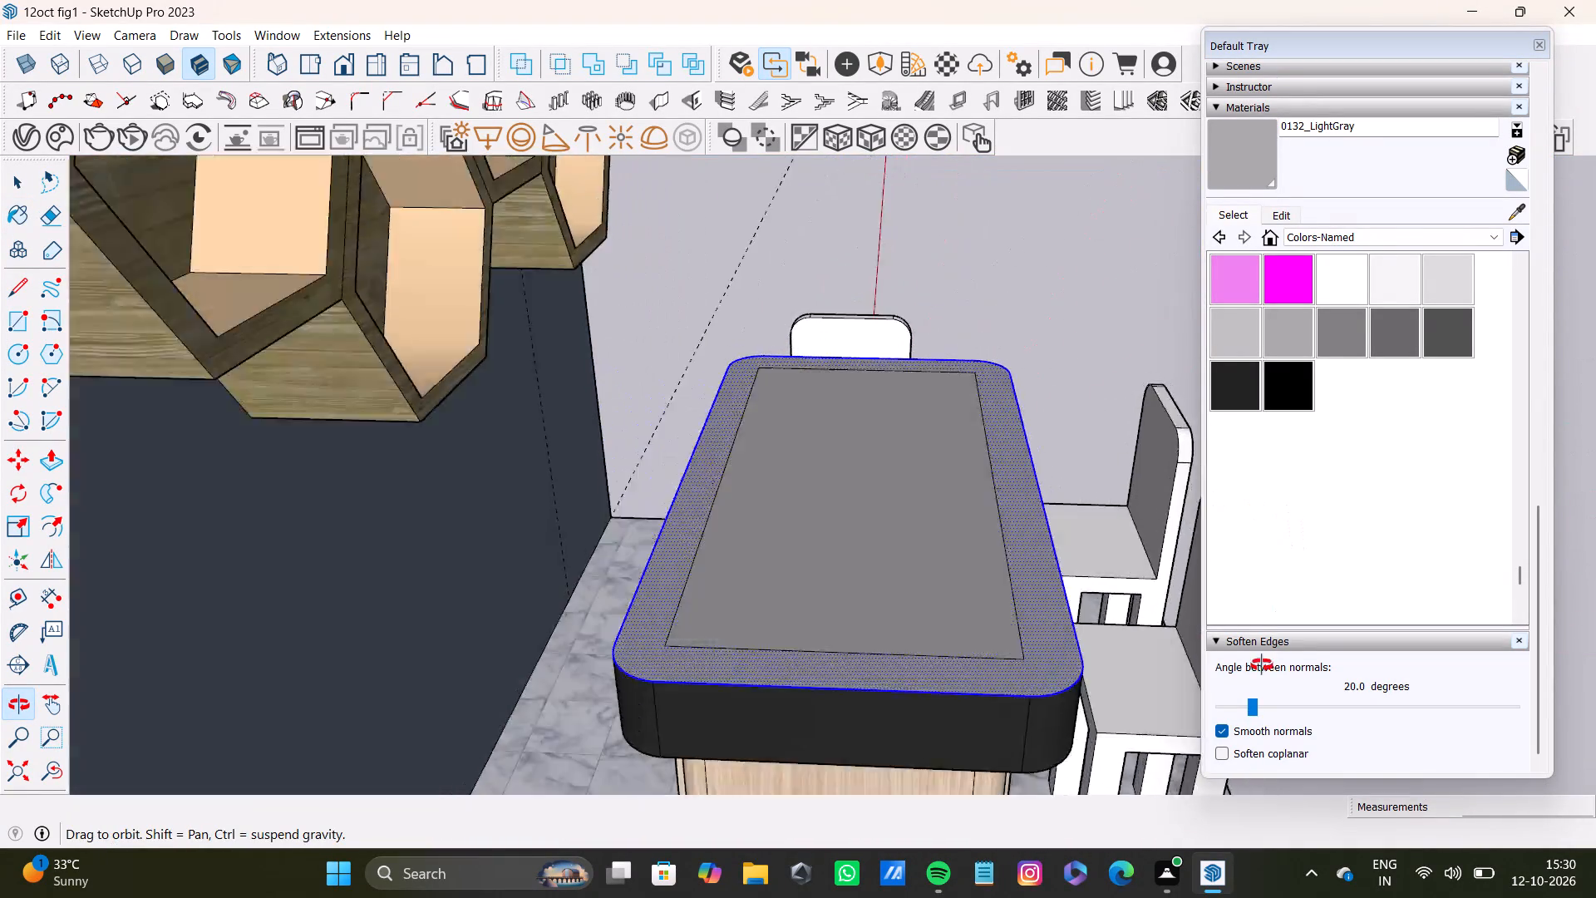
pyautogui.moveTo(1262, 665); pyautogui.dragTo(894, 746, button='middle')
pyautogui.scroll(5, 587, 590)
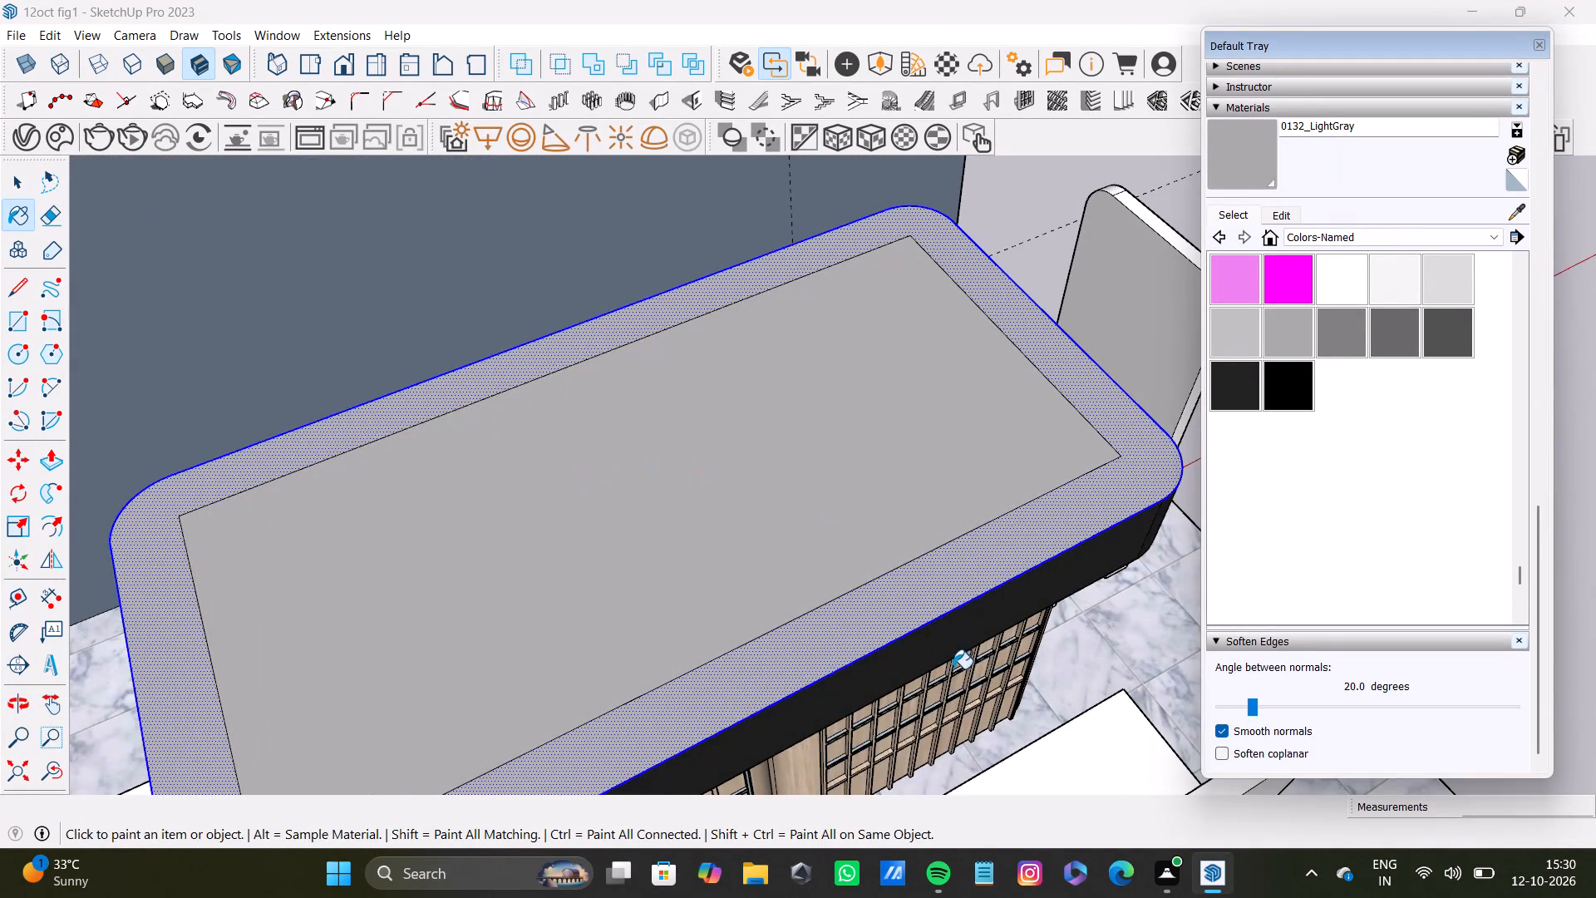
pyautogui.scroll(-8, 863, 728)
pyautogui.keyDown('shift'); pyautogui.moveTo(906, 746); pyautogui.dragTo(643, 777, button='middle'); pyautogui.keyUp('shift')
pyautogui.press('space')
pyautogui.scroll(4, 689, 683)
pyautogui.click(689, 567)
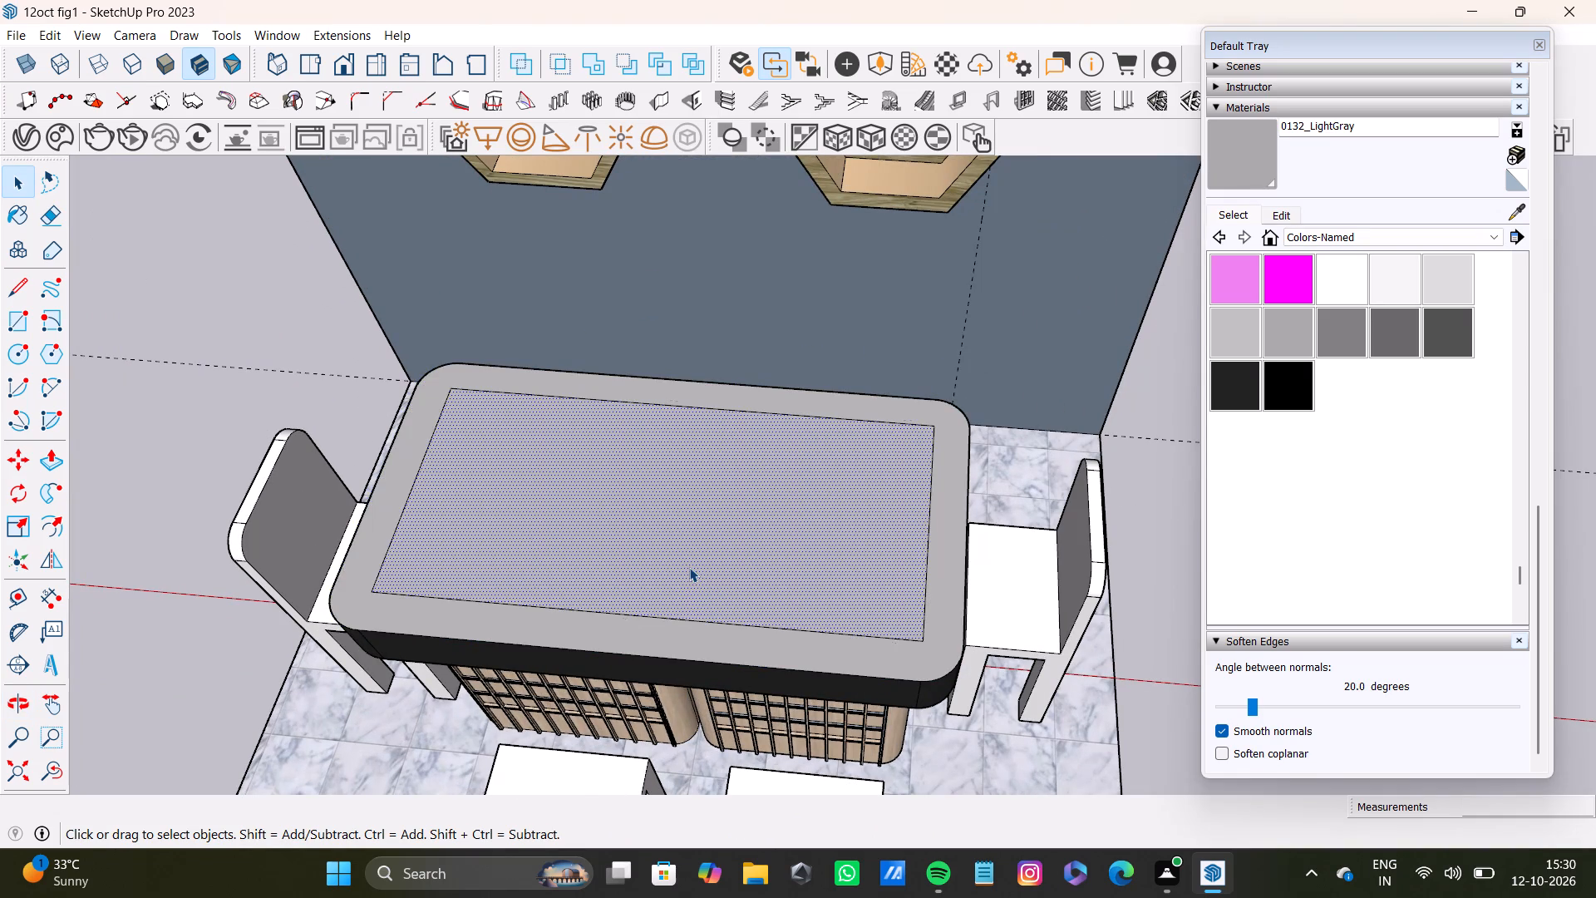
pyautogui.press('f')
pyautogui.moveTo(706, 530); pyautogui.dragTo(657, 610)
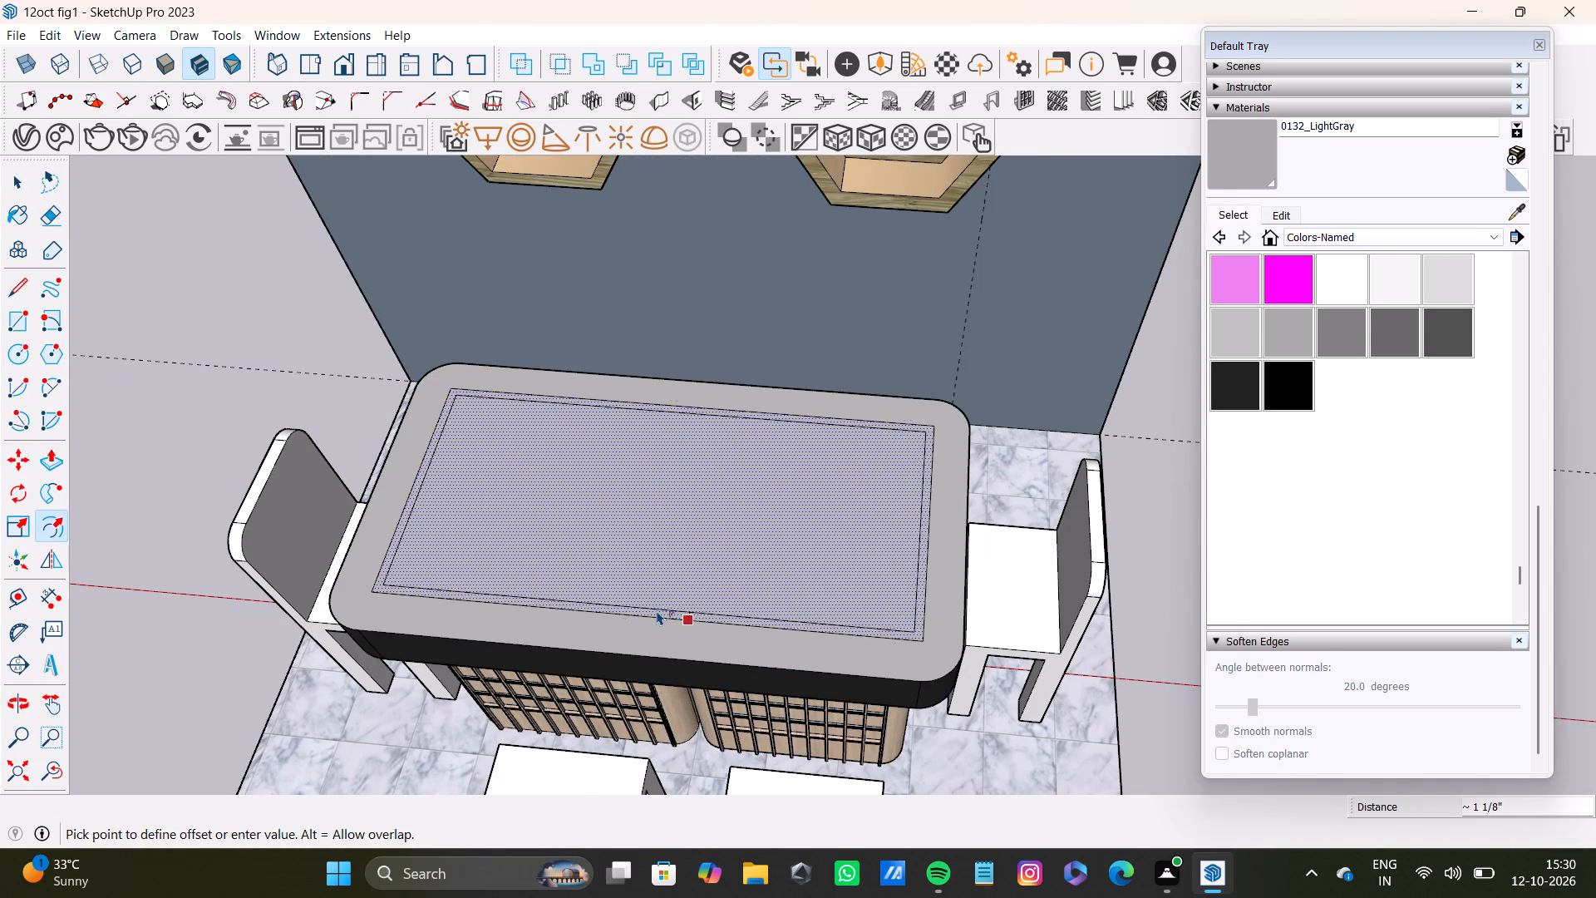
pyautogui.moveTo(657, 610); pyautogui.dragTo(656, 612)
pyautogui.press('space')
# Select the narrow band between the tabletop's two inner rectangles and paint it with 0136_Charcoal.
pyautogui.scroll(5, 628, 590)
pyautogui.scroll(4, 237, 575)
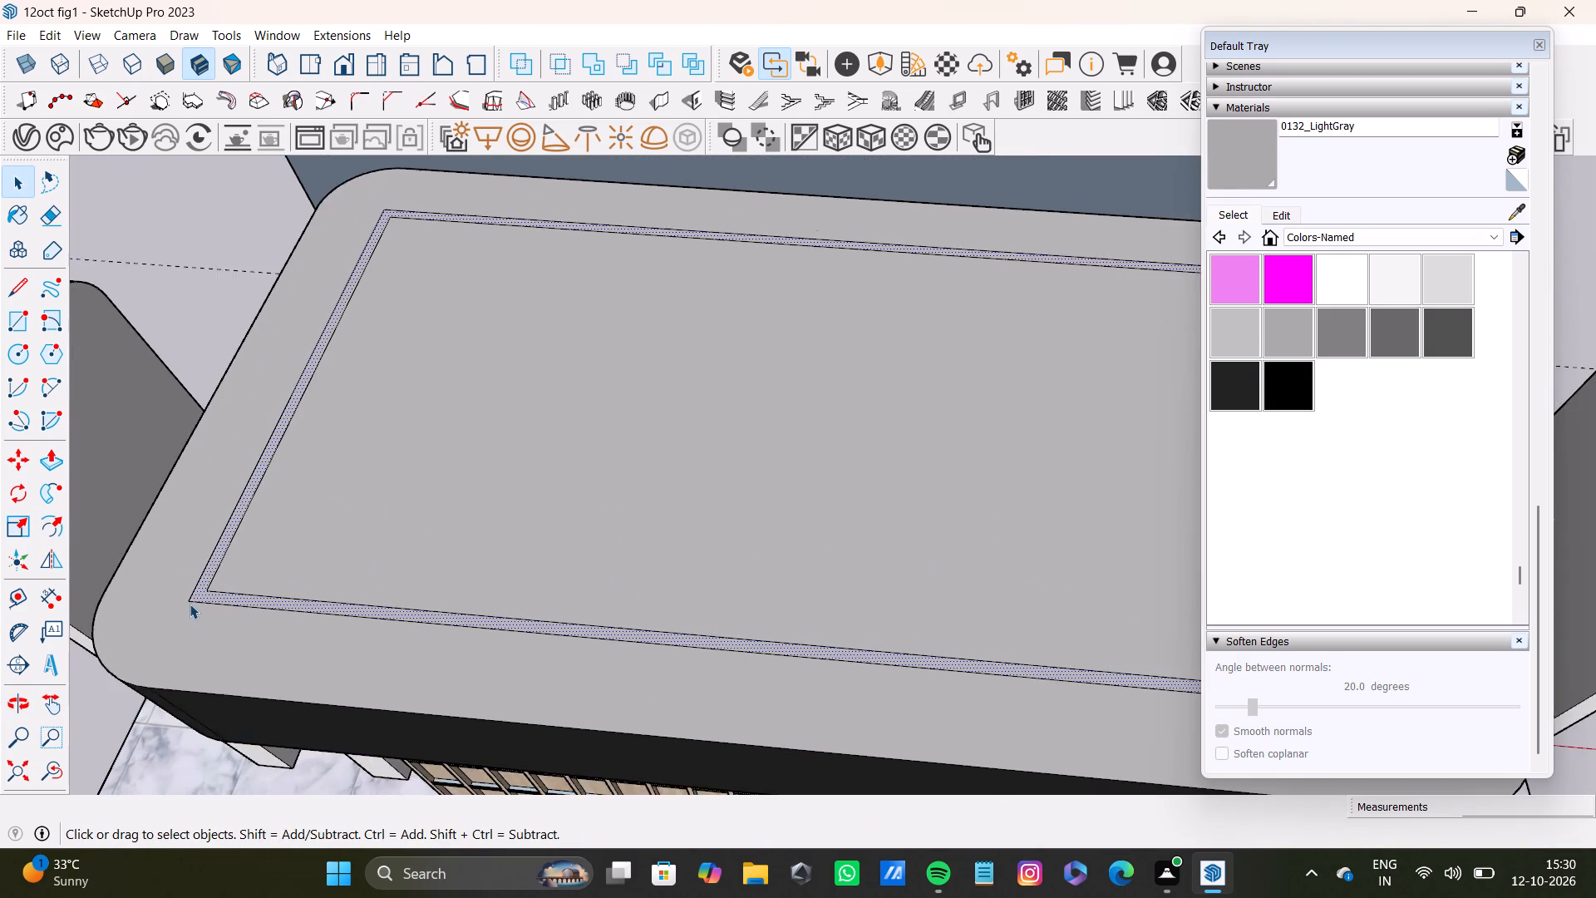
pyautogui.scroll(2, 190, 604)
pyautogui.click(215, 595)
pyautogui.click(1224, 395)
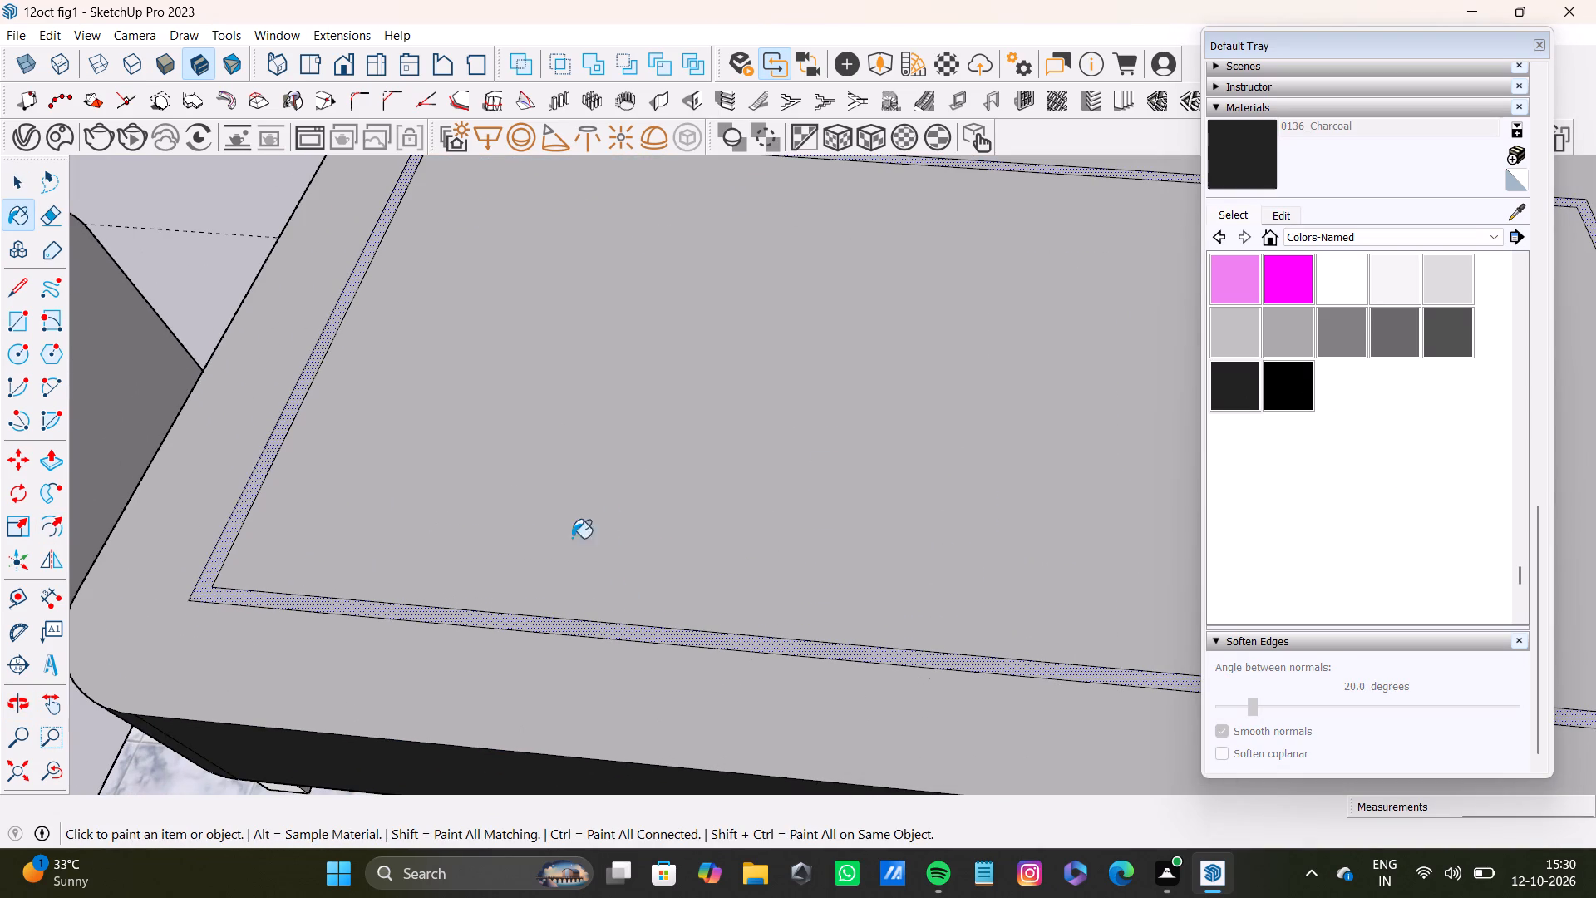
pyautogui.click(500, 618)
pyautogui.scroll(-13, 522, 604)
pyautogui.keyDown('shift'); pyautogui.moveTo(630, 622); pyautogui.dragTo(1025, 521, button='middle'); pyautogui.keyUp('shift')
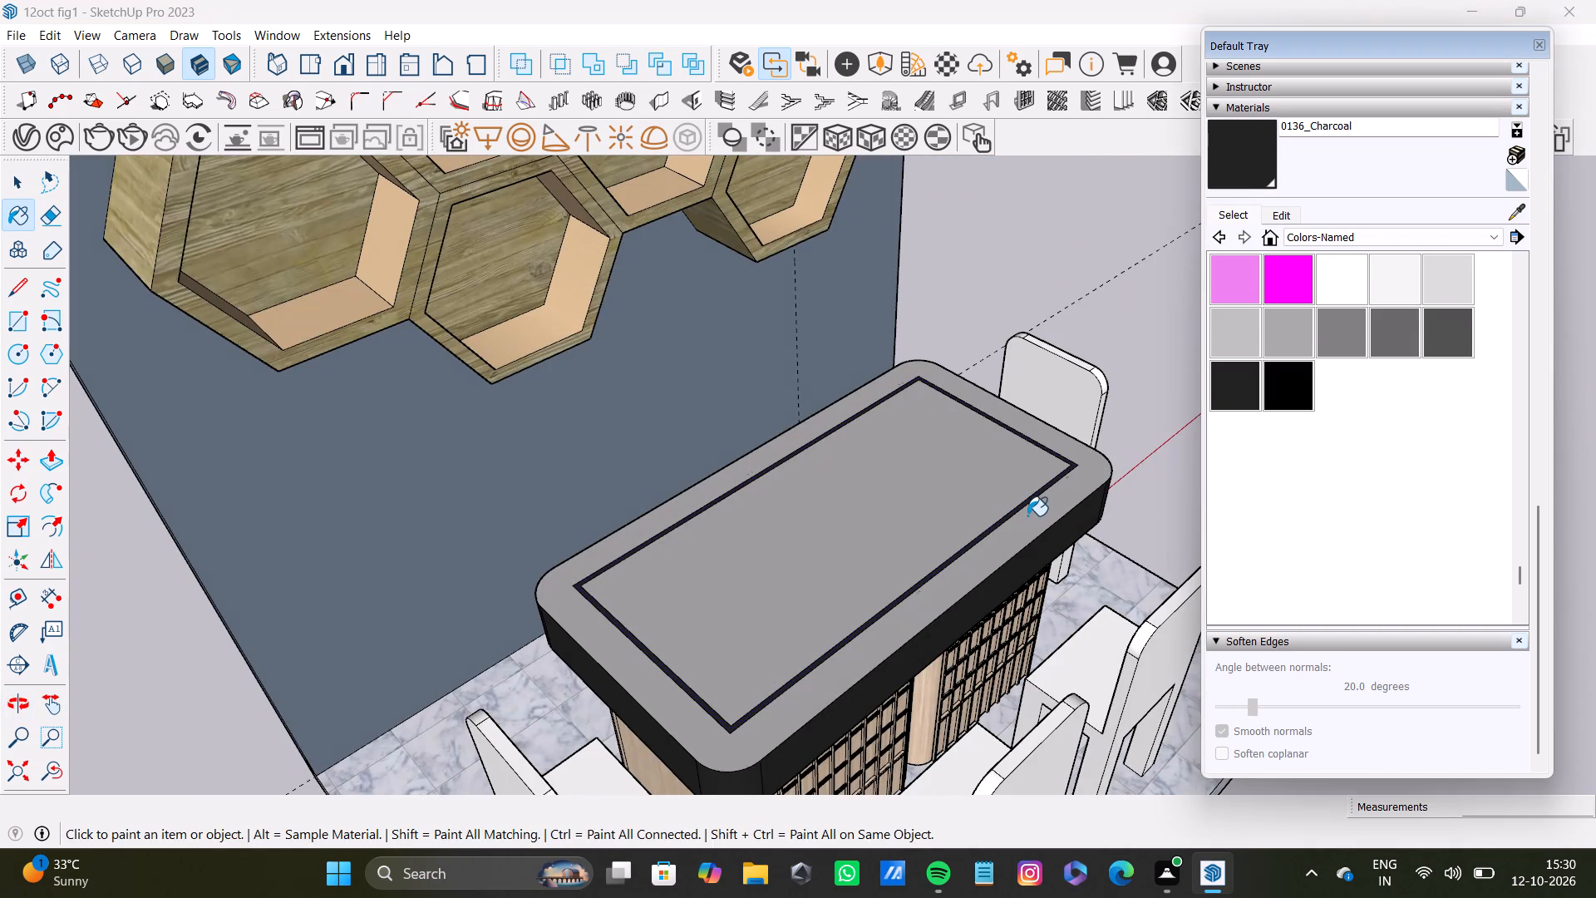